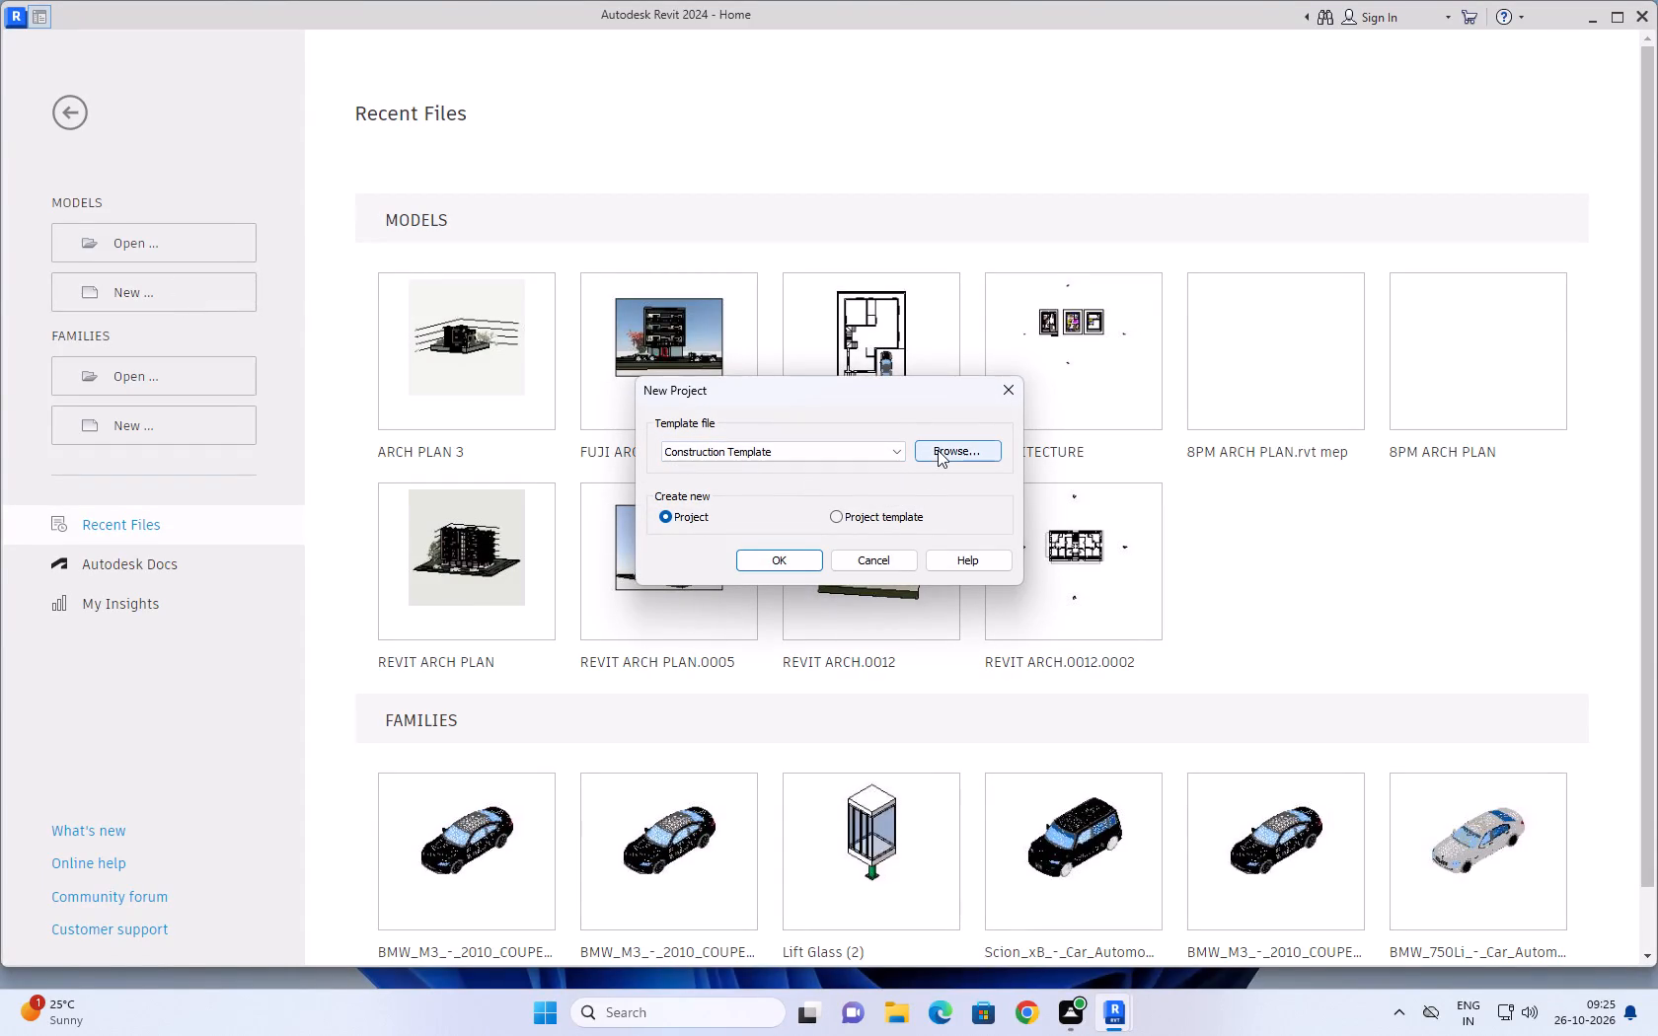
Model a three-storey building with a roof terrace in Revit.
Create a new project from the default.rte template in the English-Imperial templates folder and dismiss the OneDrive backup notification.
left_click(938, 450)
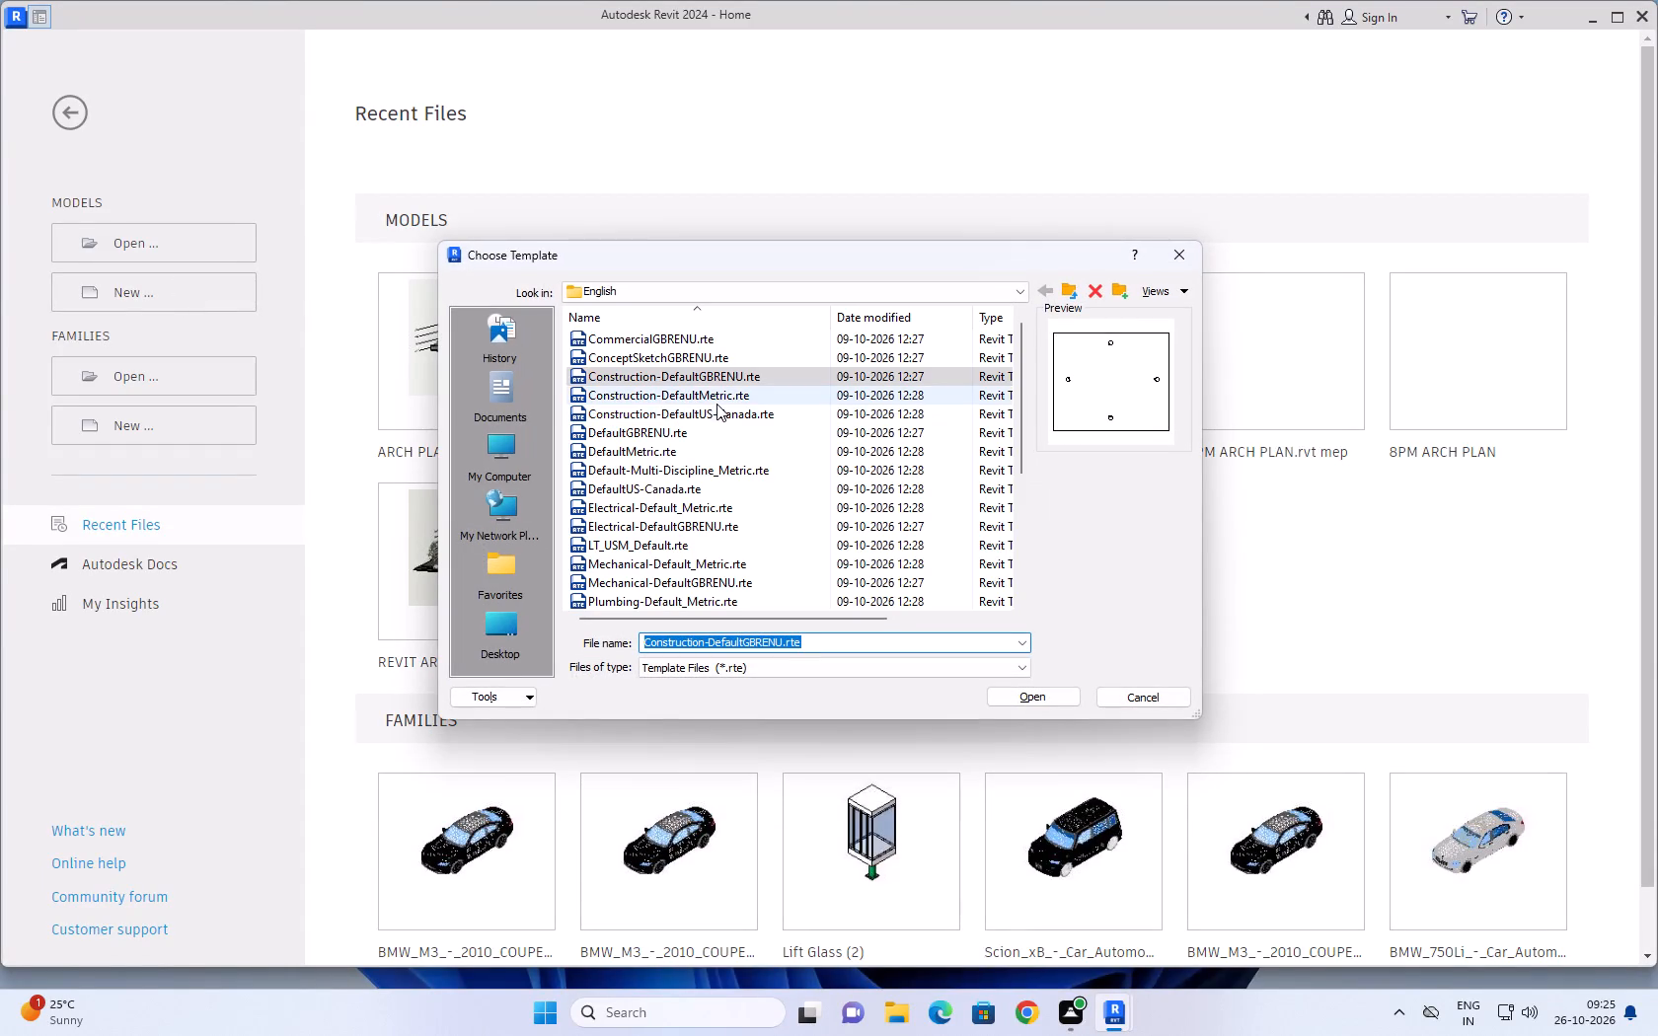
left_click(1072, 288)
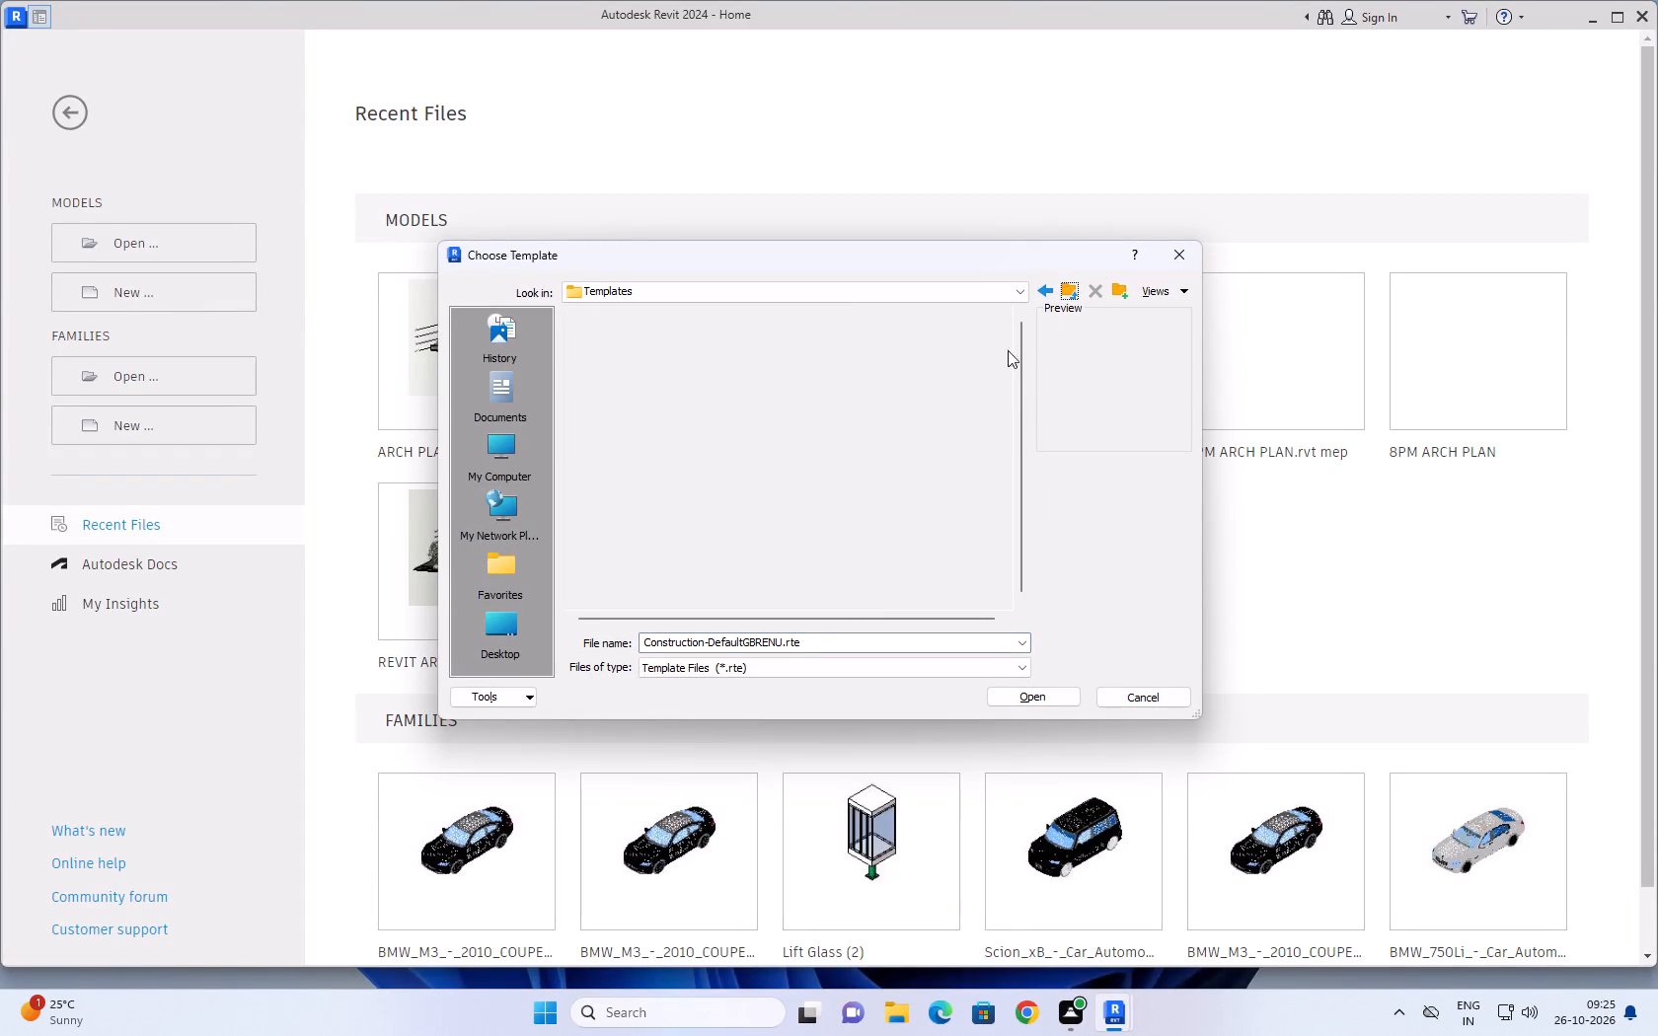
left_click(688, 397)
double_click(688, 397)
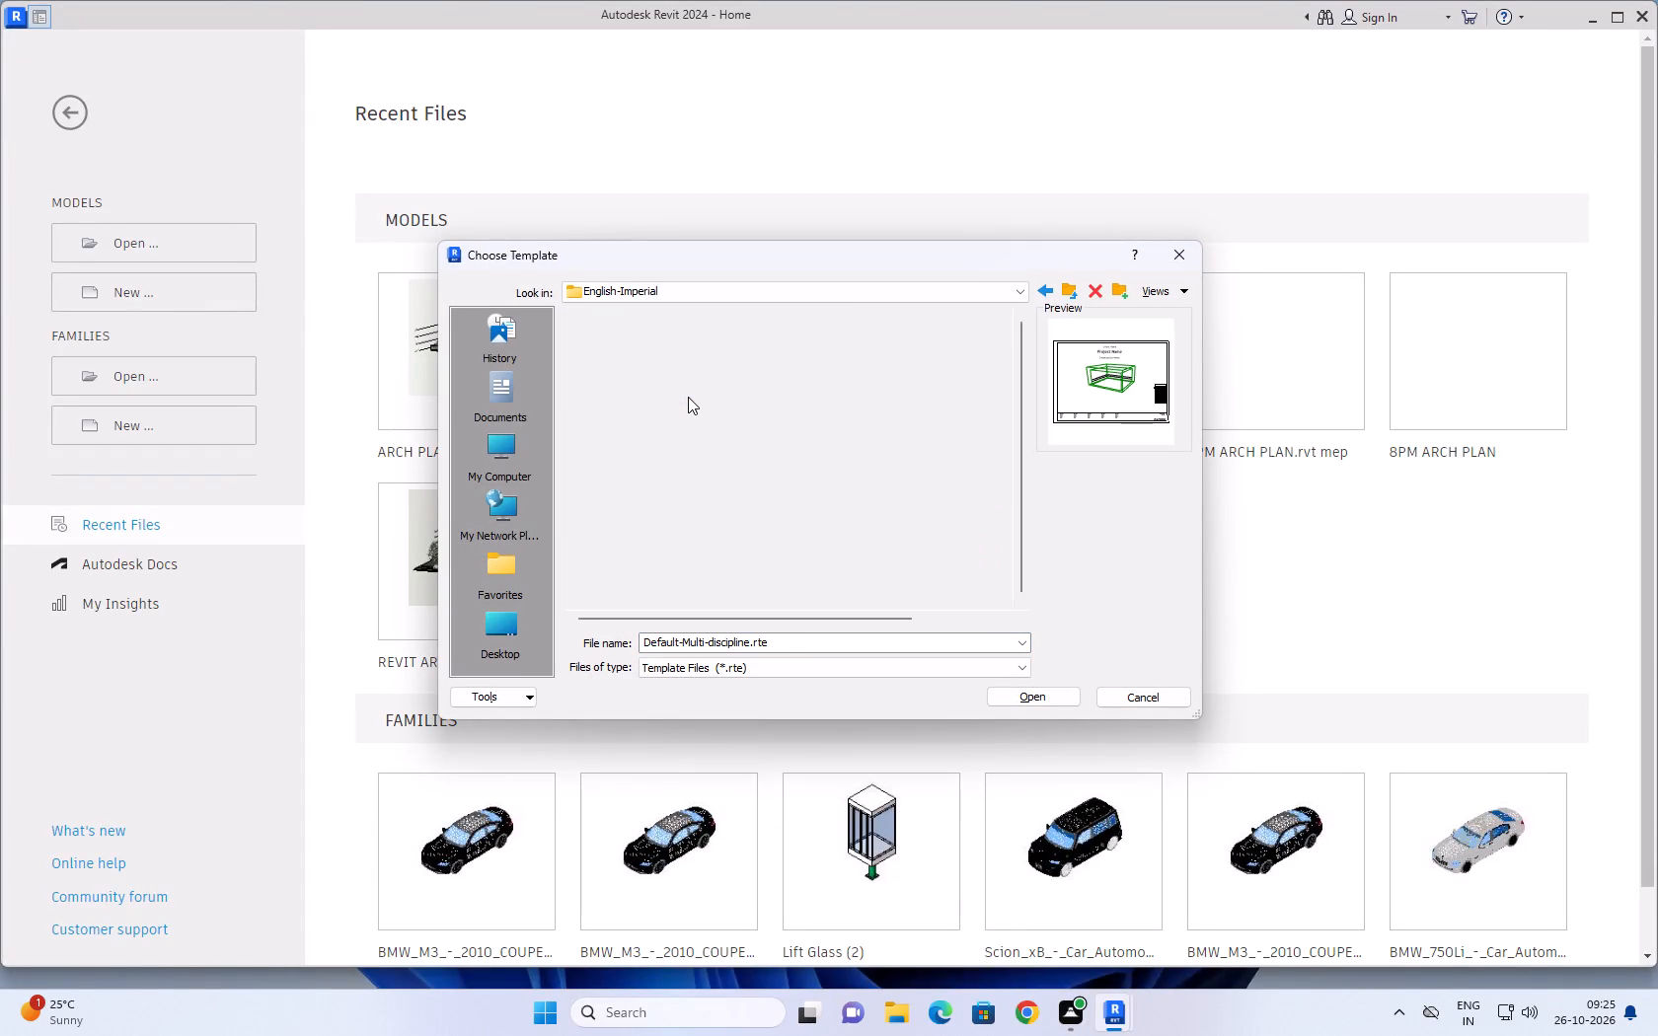
left_click(711, 379)
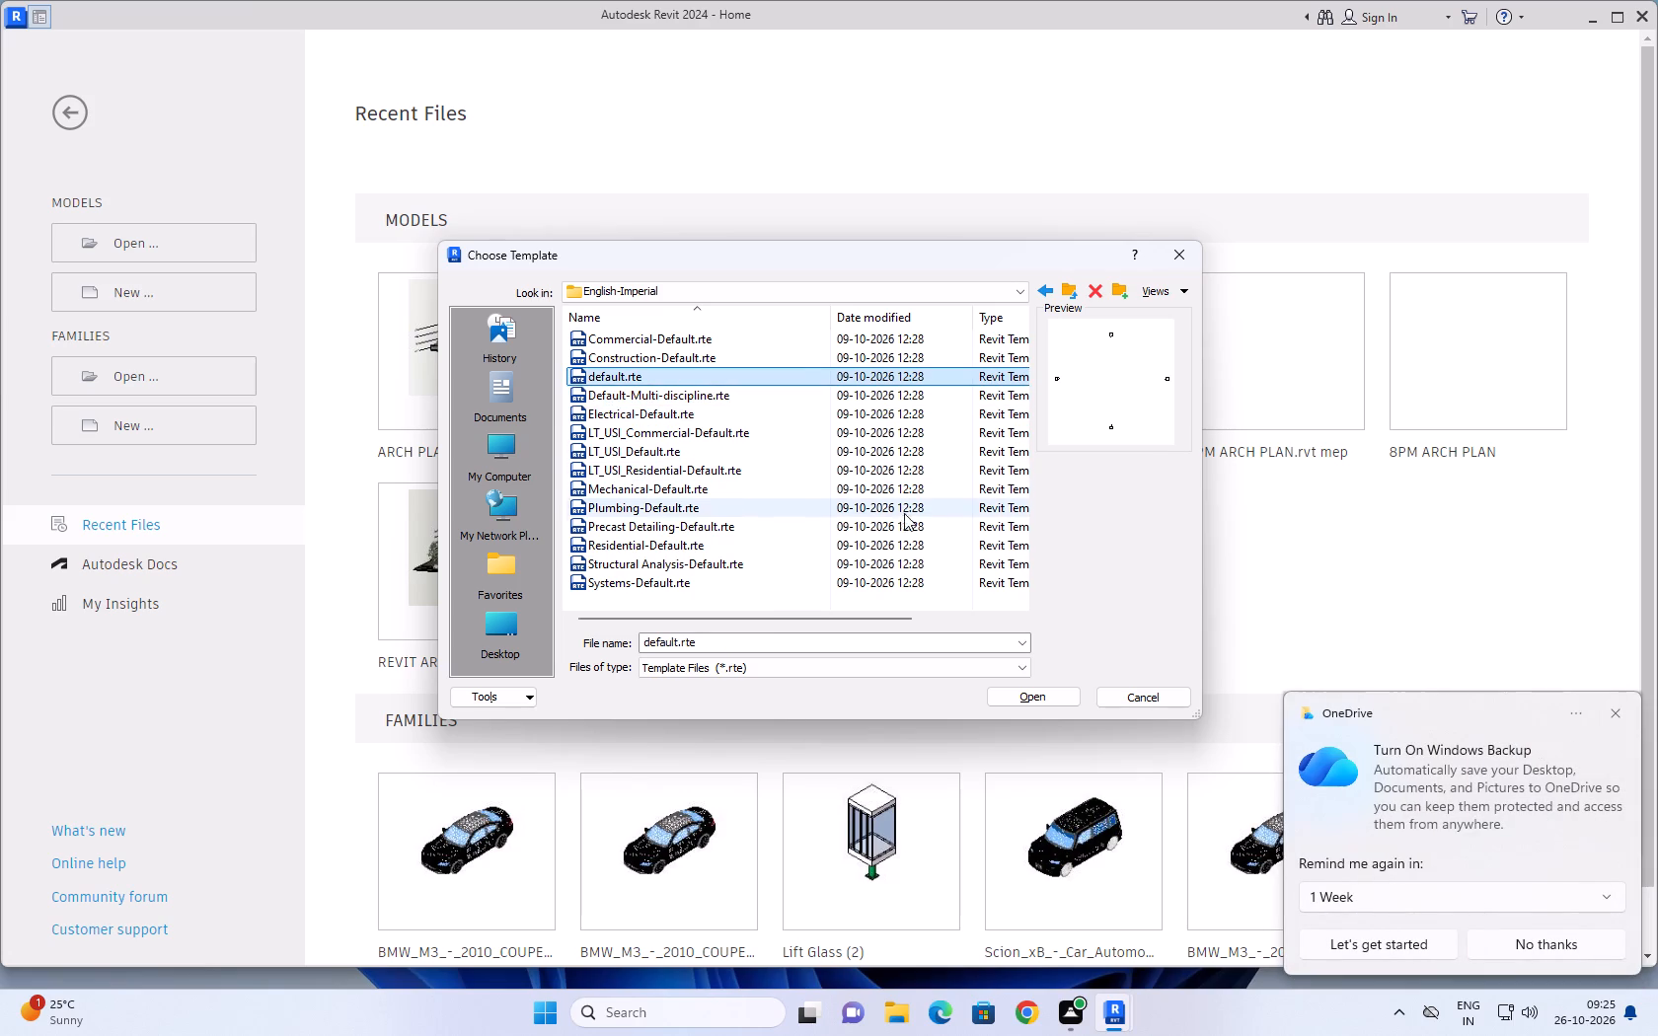
left_click(1020, 694)
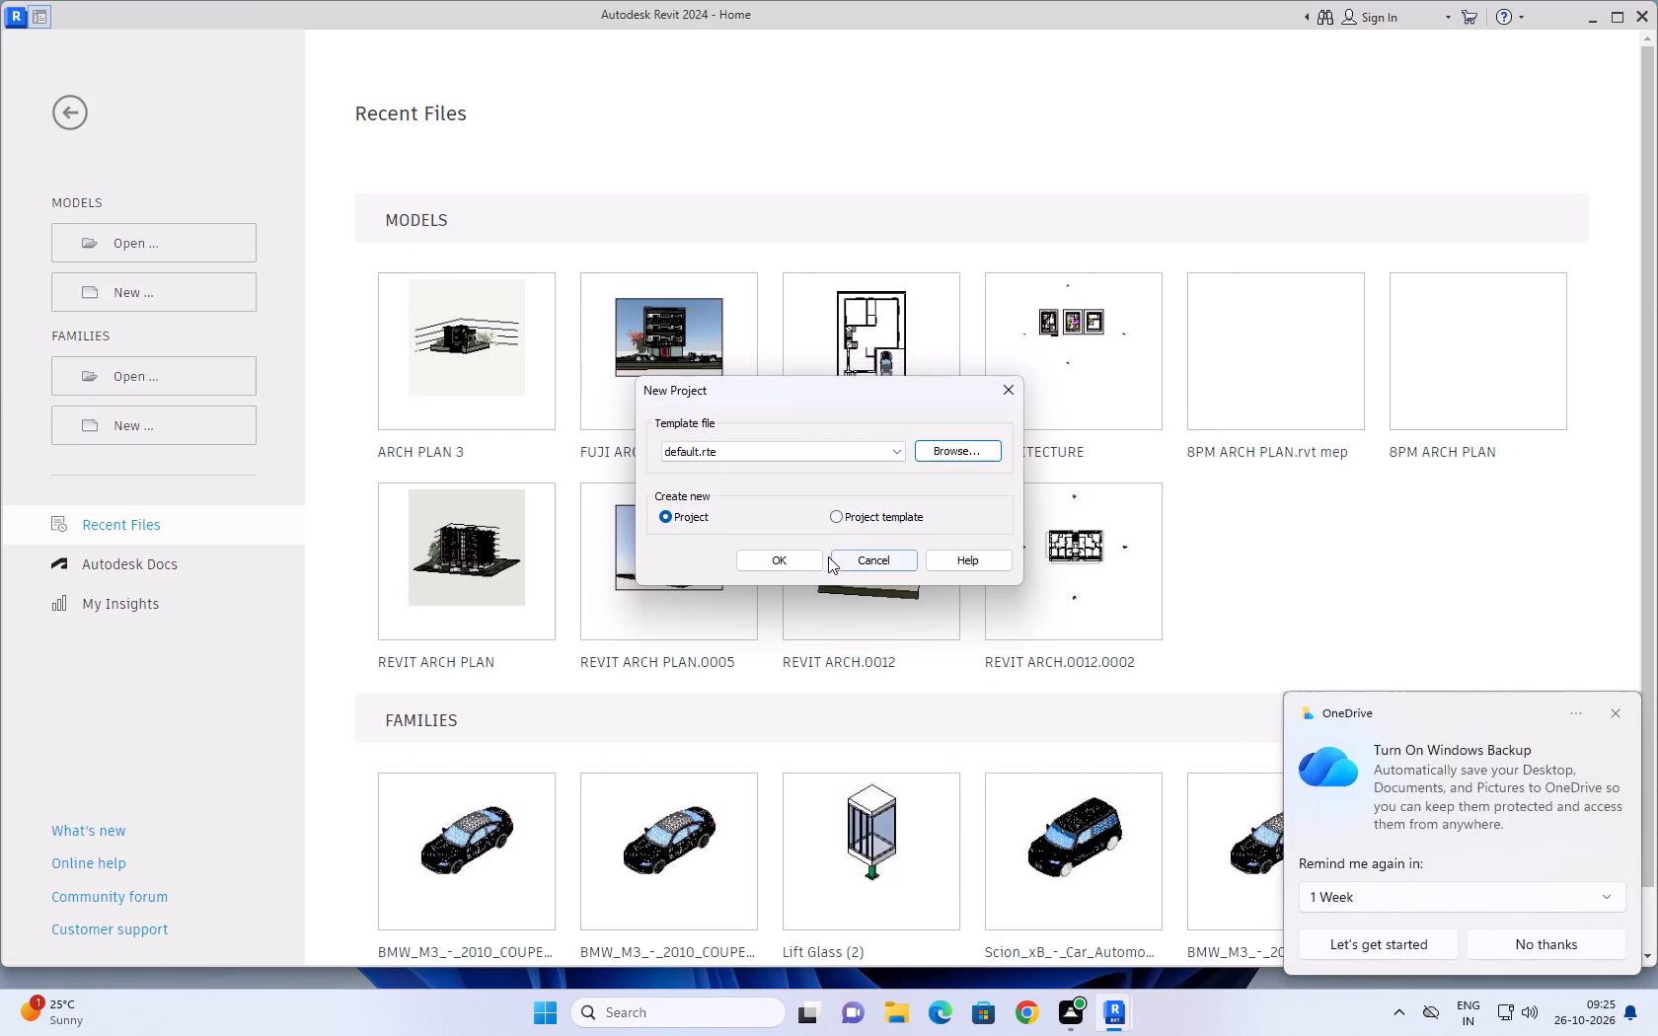
left_click(798, 555)
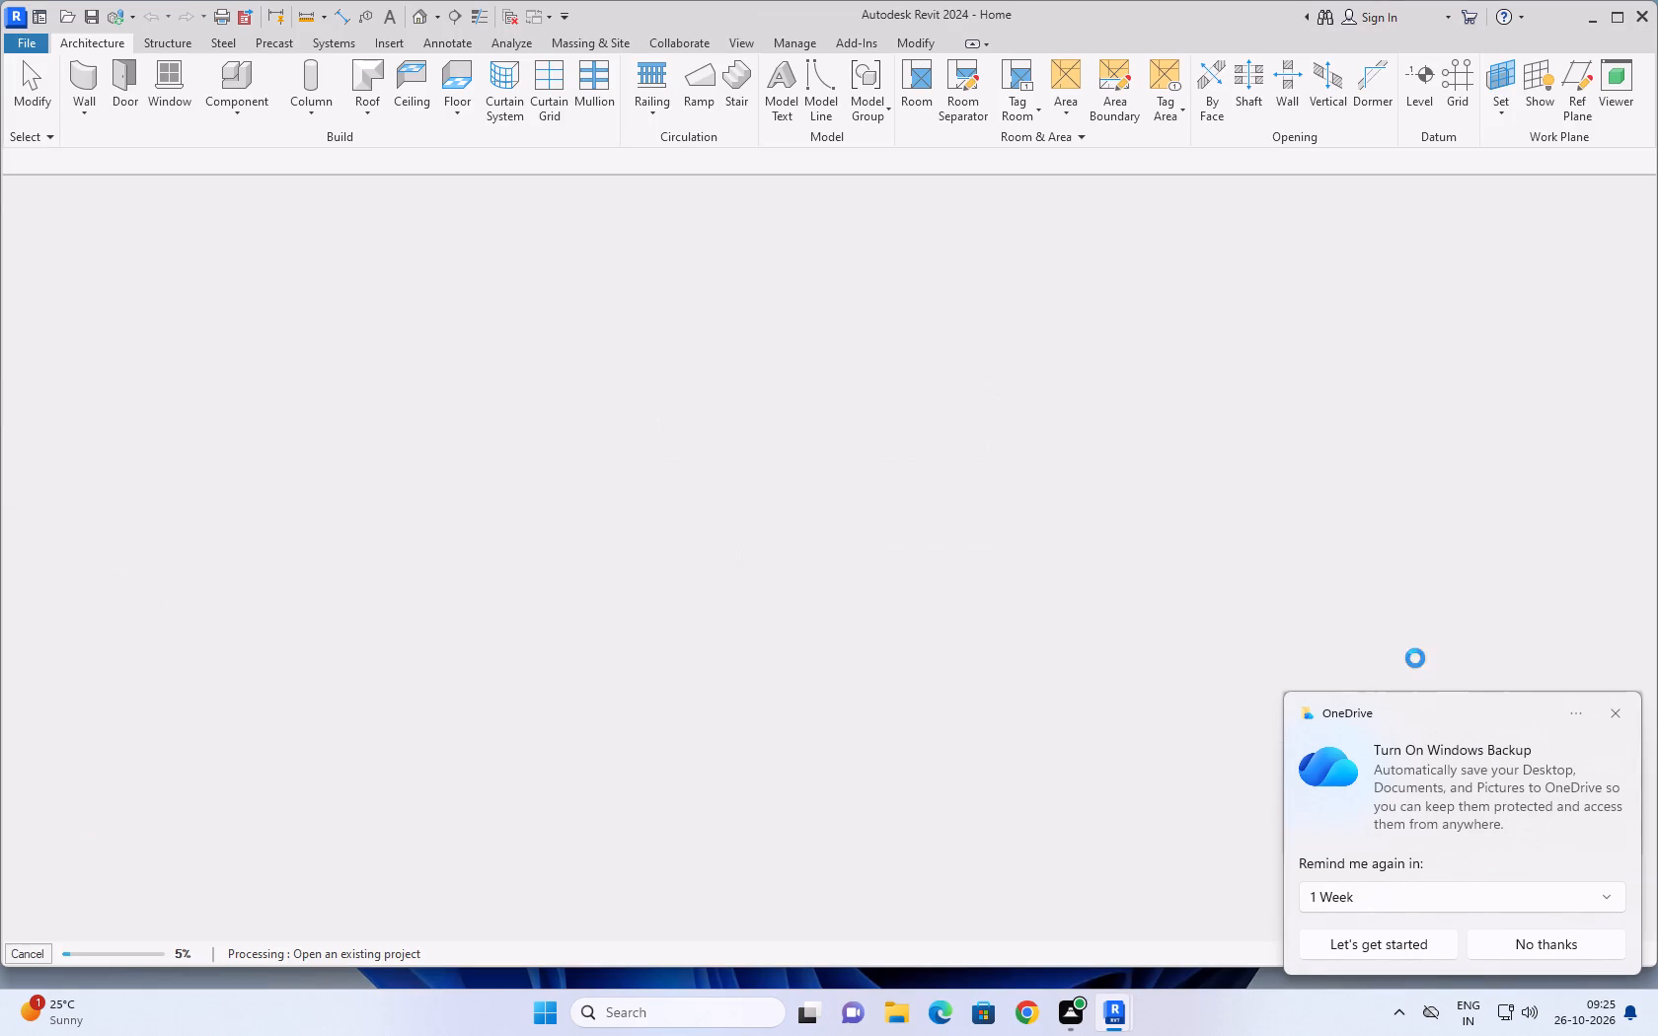
left_click(1614, 715)
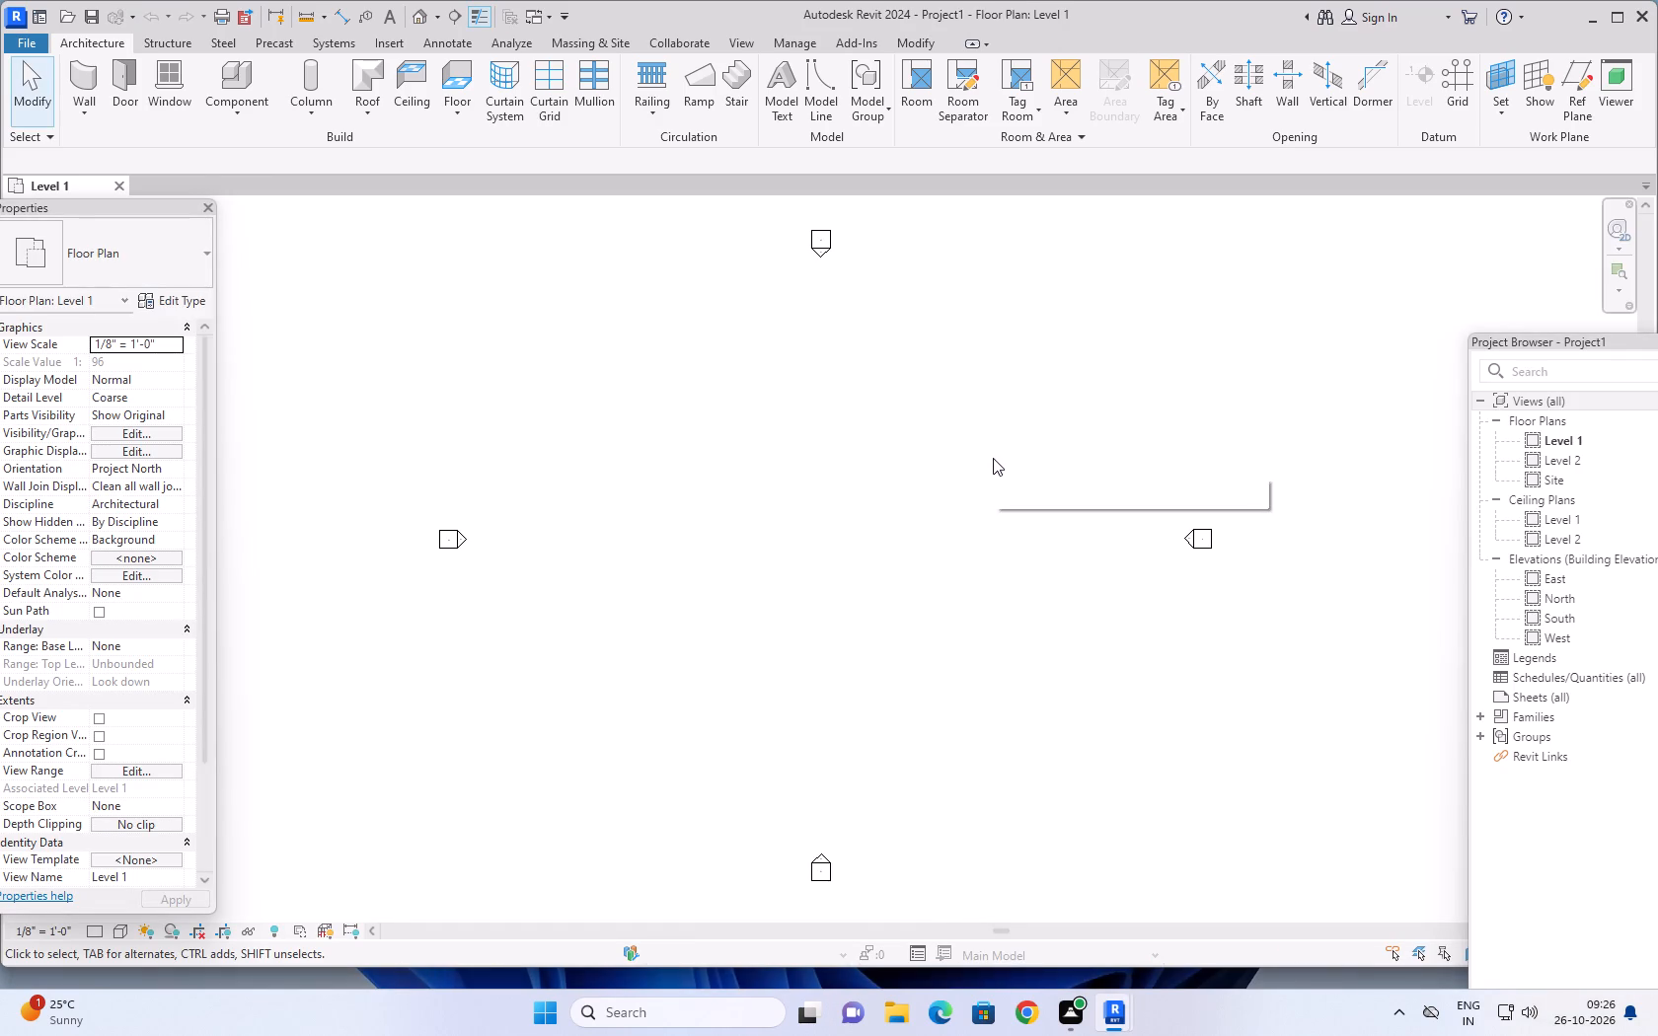
Move the Project Browser higher so its full view list fits, and open the North building elevation.
scroll(990, 459, "down", 1)
middle_click_drag(980, 435, 937, 460)
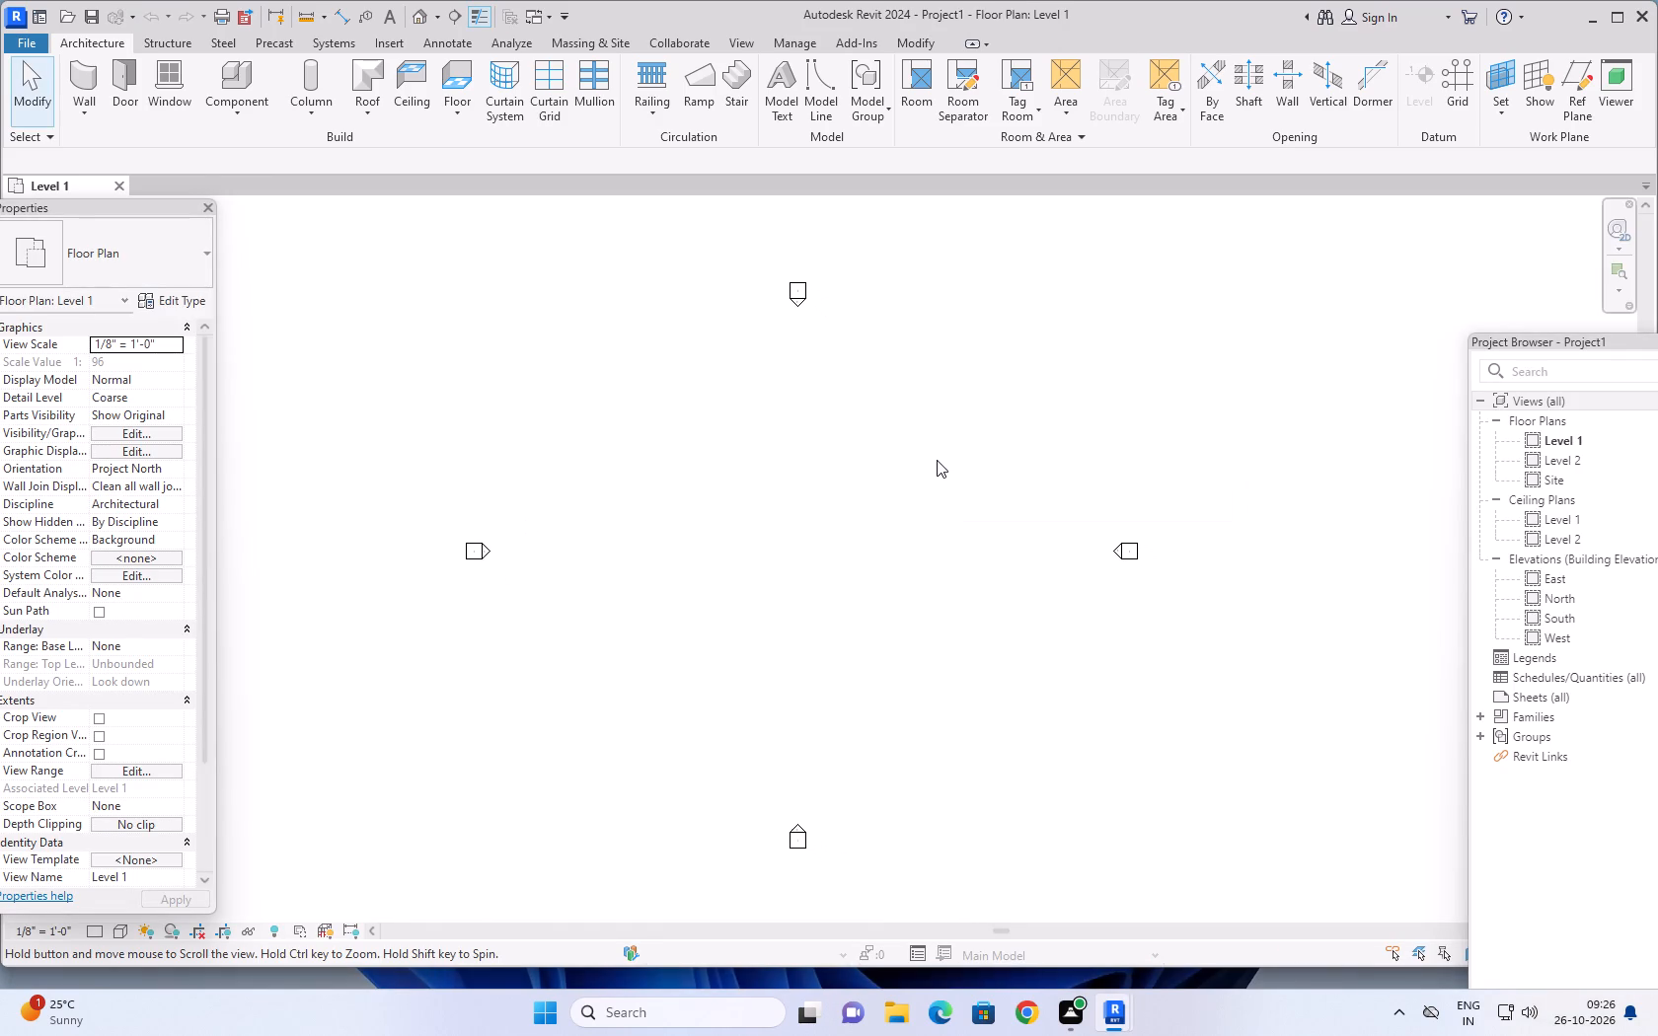
middle_click_drag(937, 460, 936, 458)
key("Escape")
key("Escape")
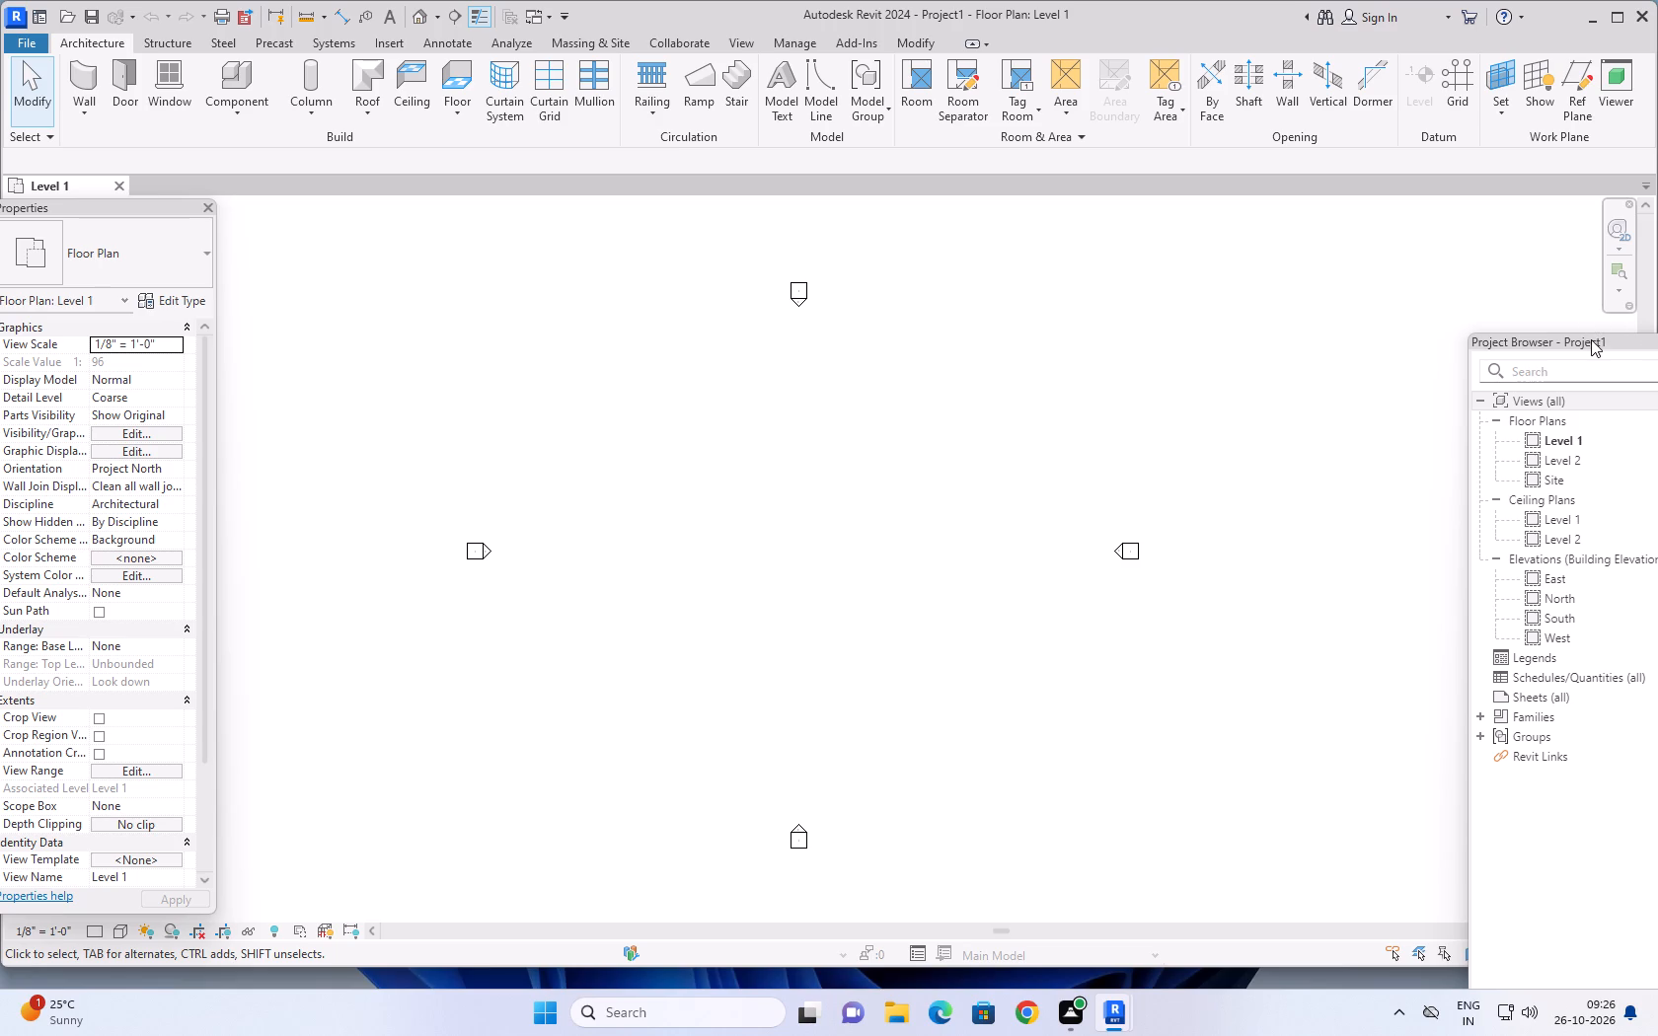
left_click_drag(1591, 339, 1580, 198)
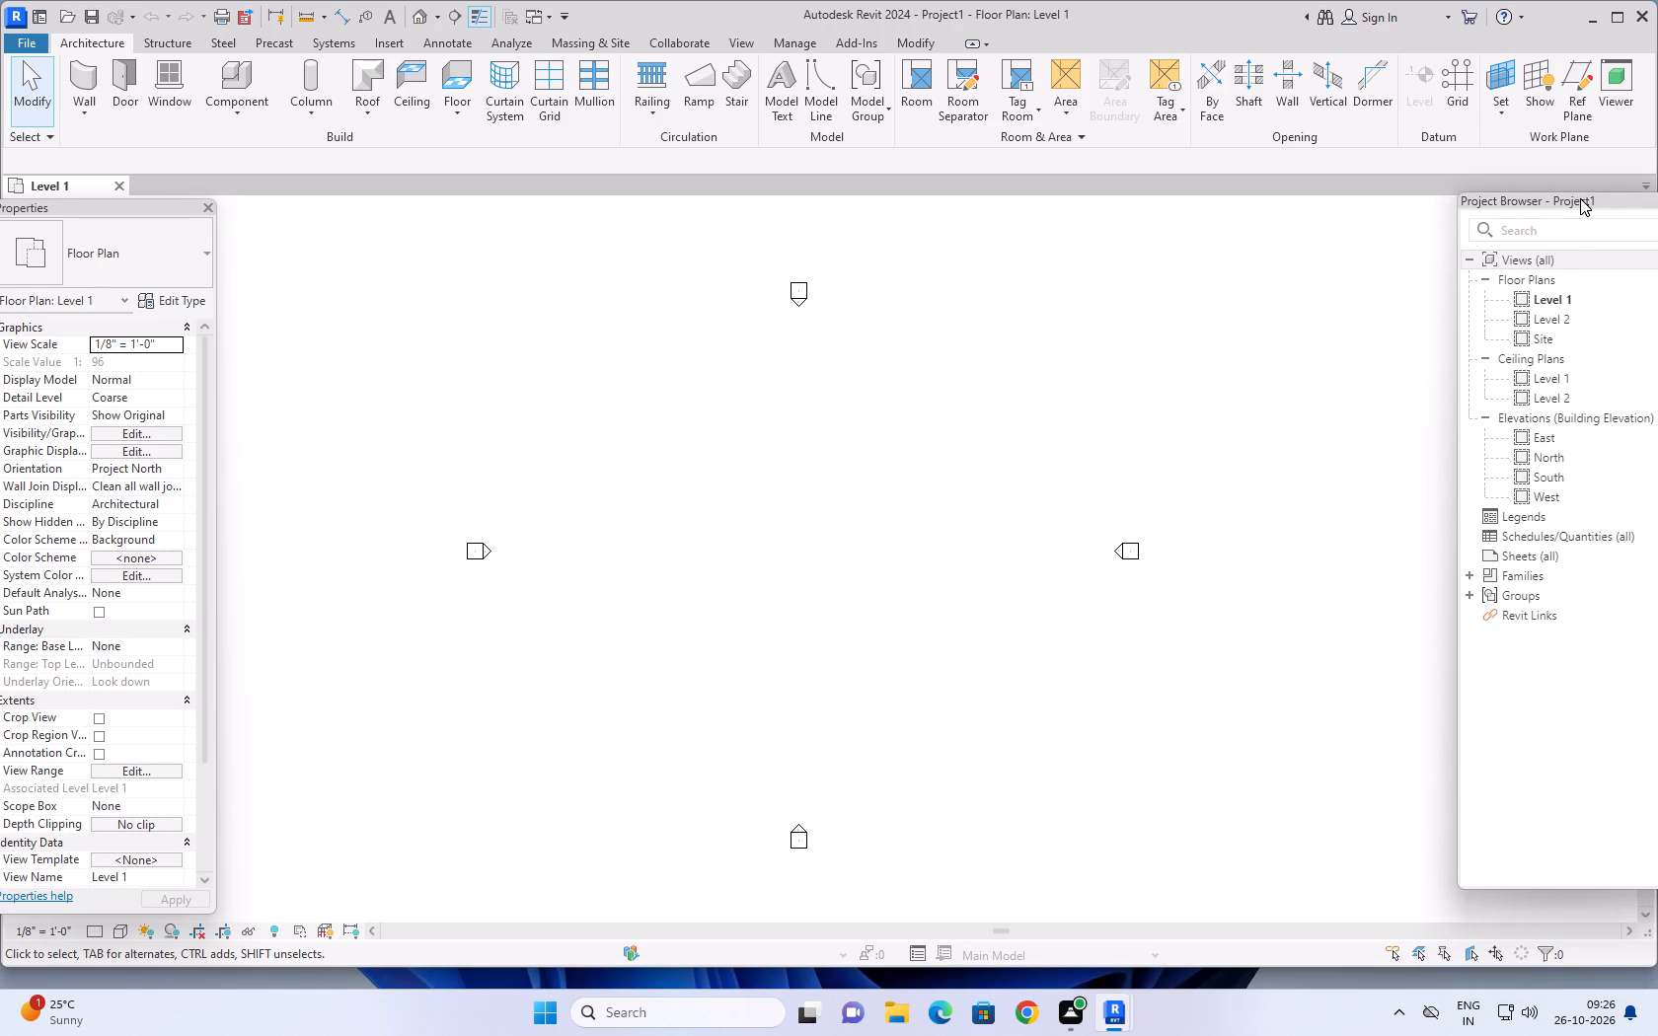
left_click_drag(1580, 198, 1578, 198)
double_click(1581, 458)
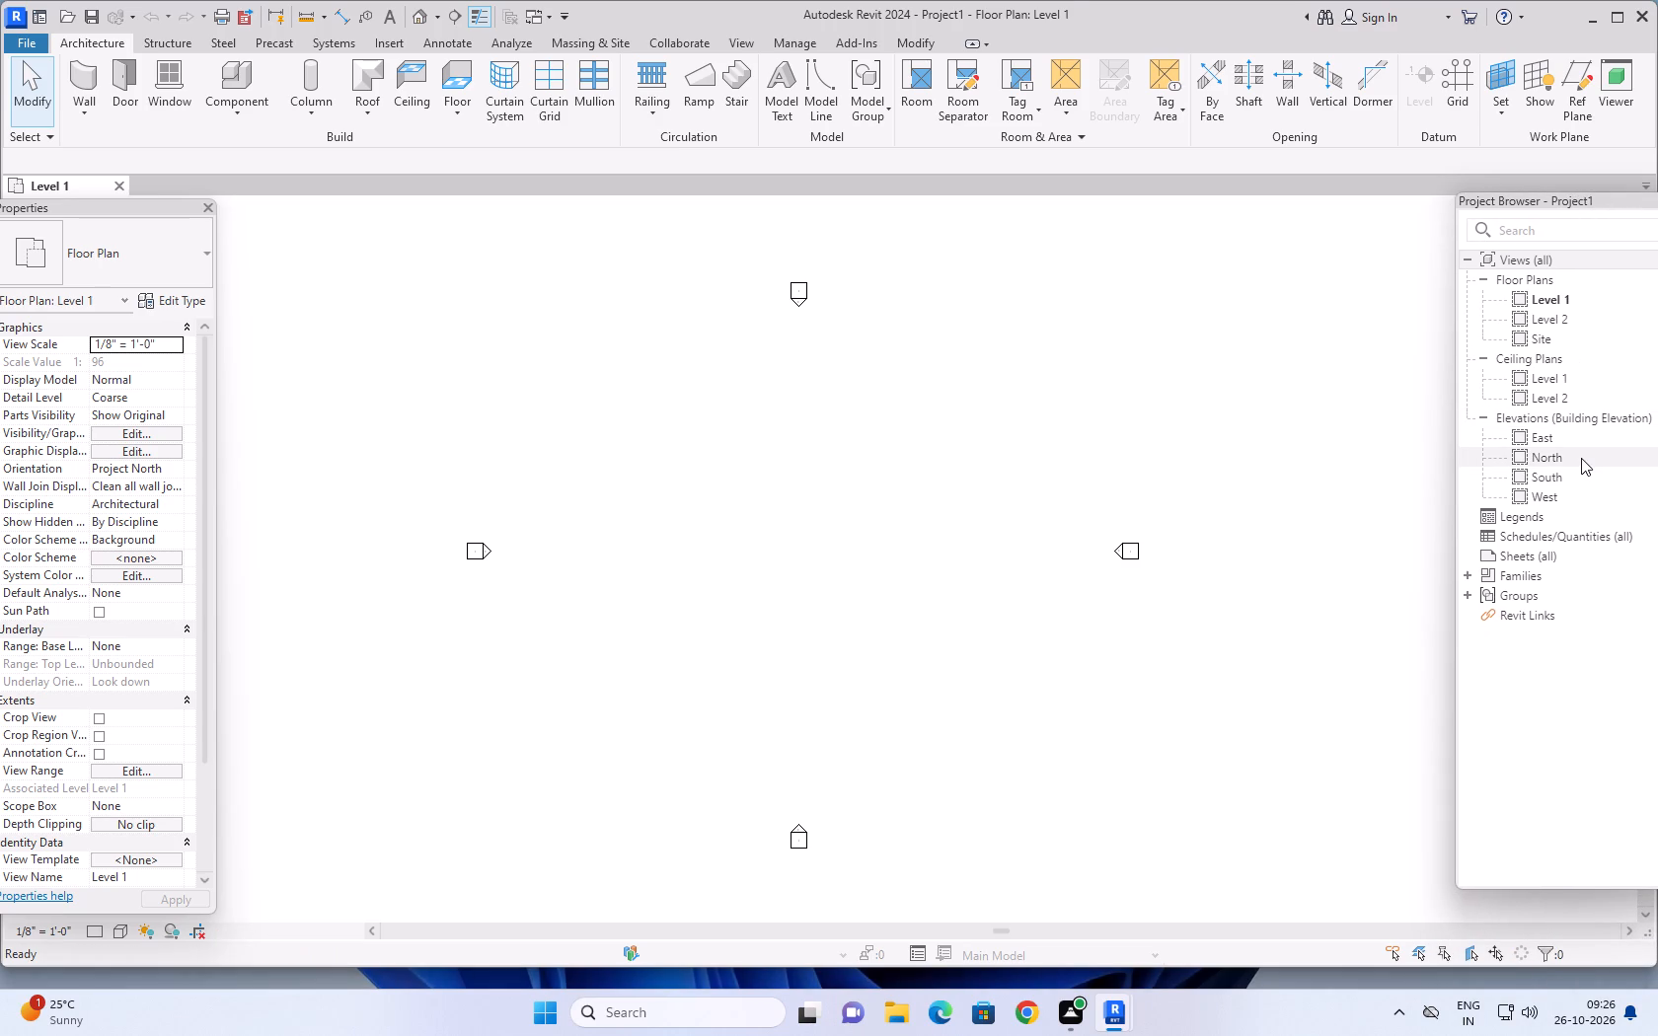
Set the elevation of Level 2 to 10'6" in the North elevation.
scroll(1072, 577, "down", 3)
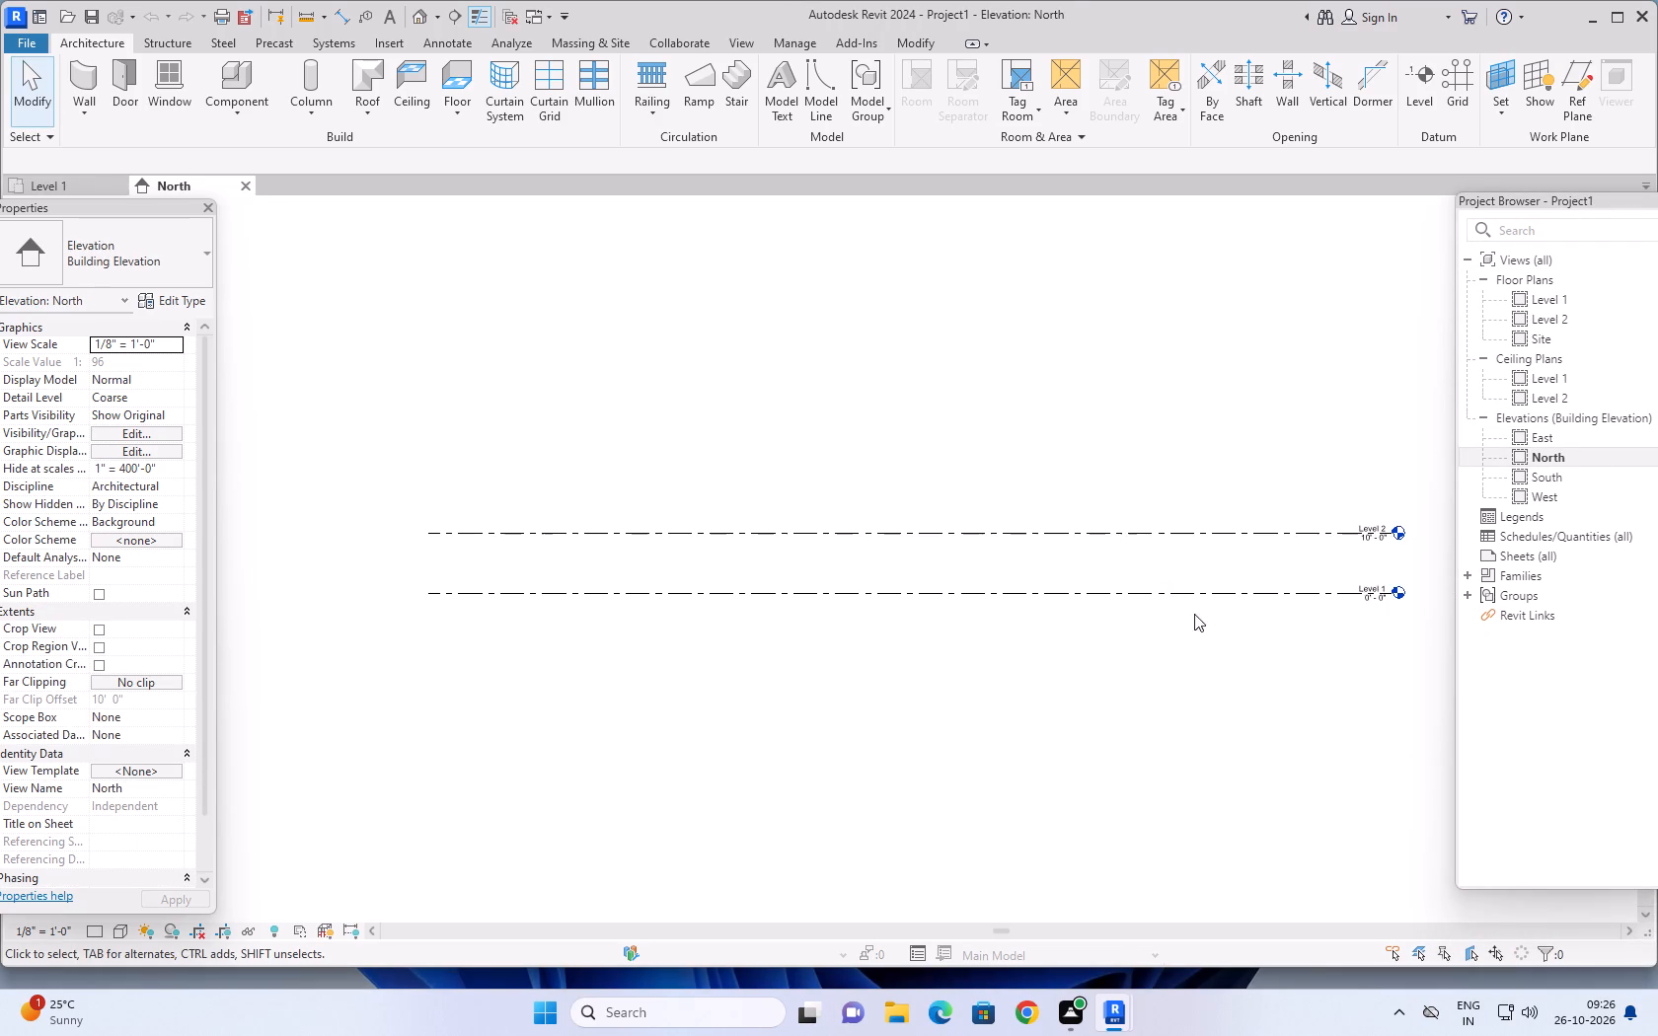
middle_click_drag(1163, 624, 819, 596)
scroll(1008, 526, "up", 6)
key("Escape")
key("Escape")
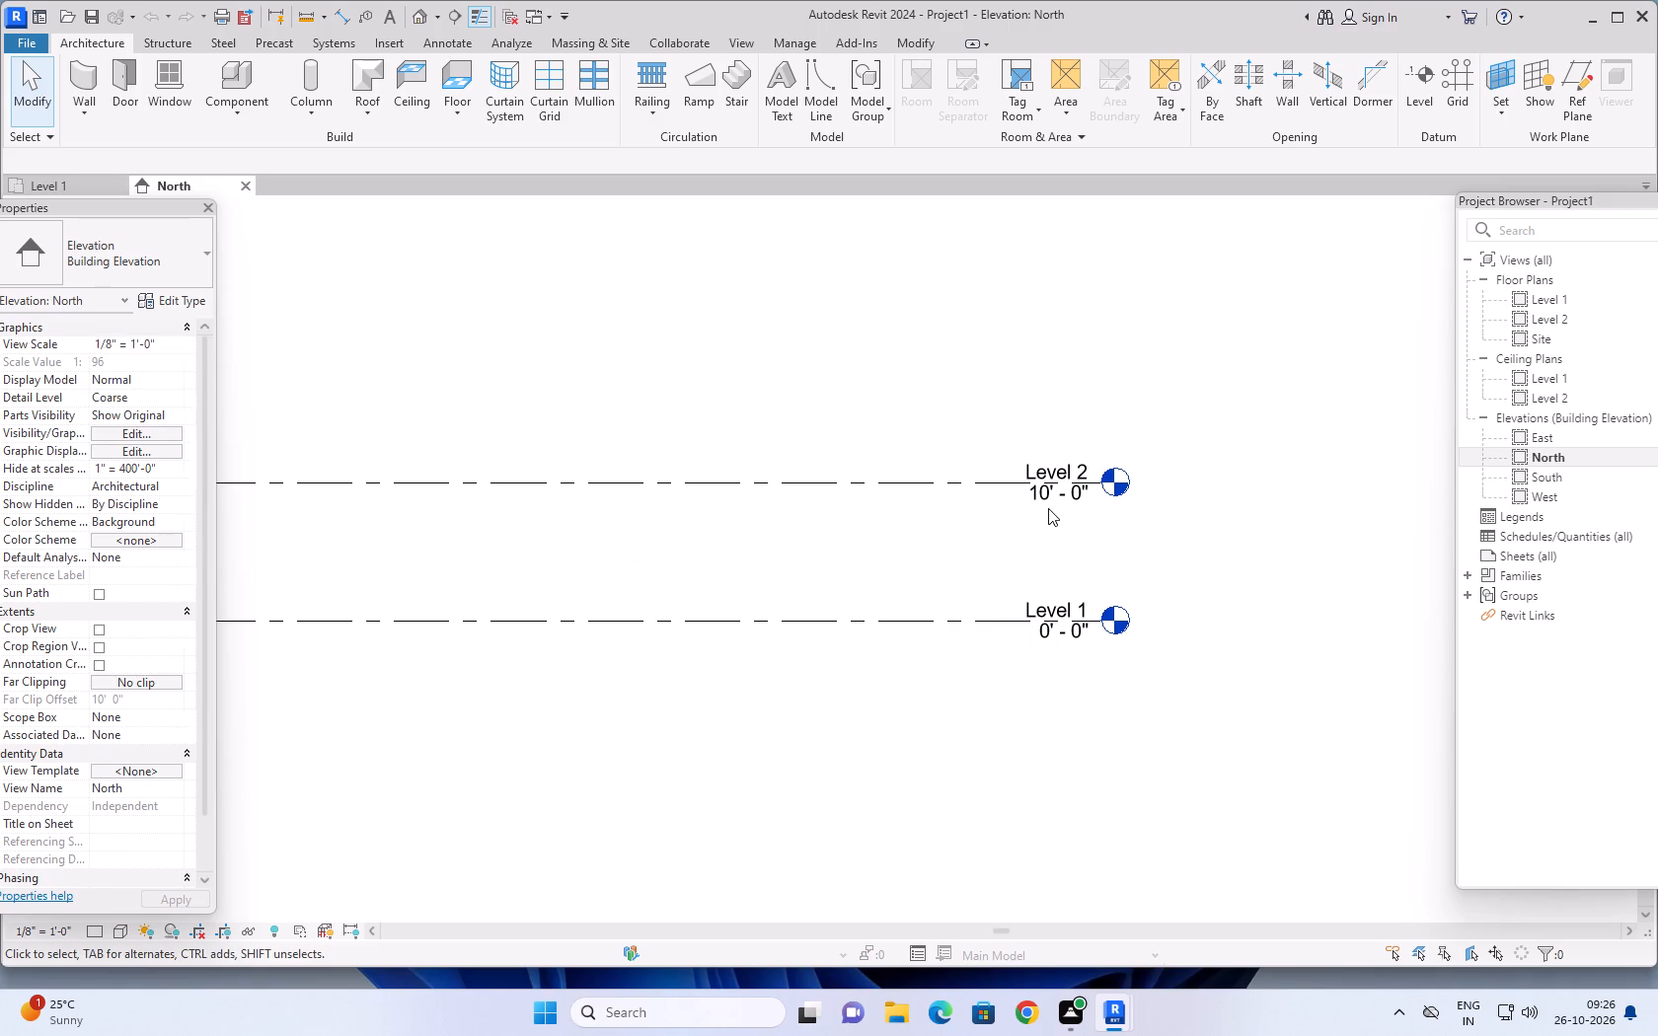
double_click(1050, 501)
double_click(1054, 499)
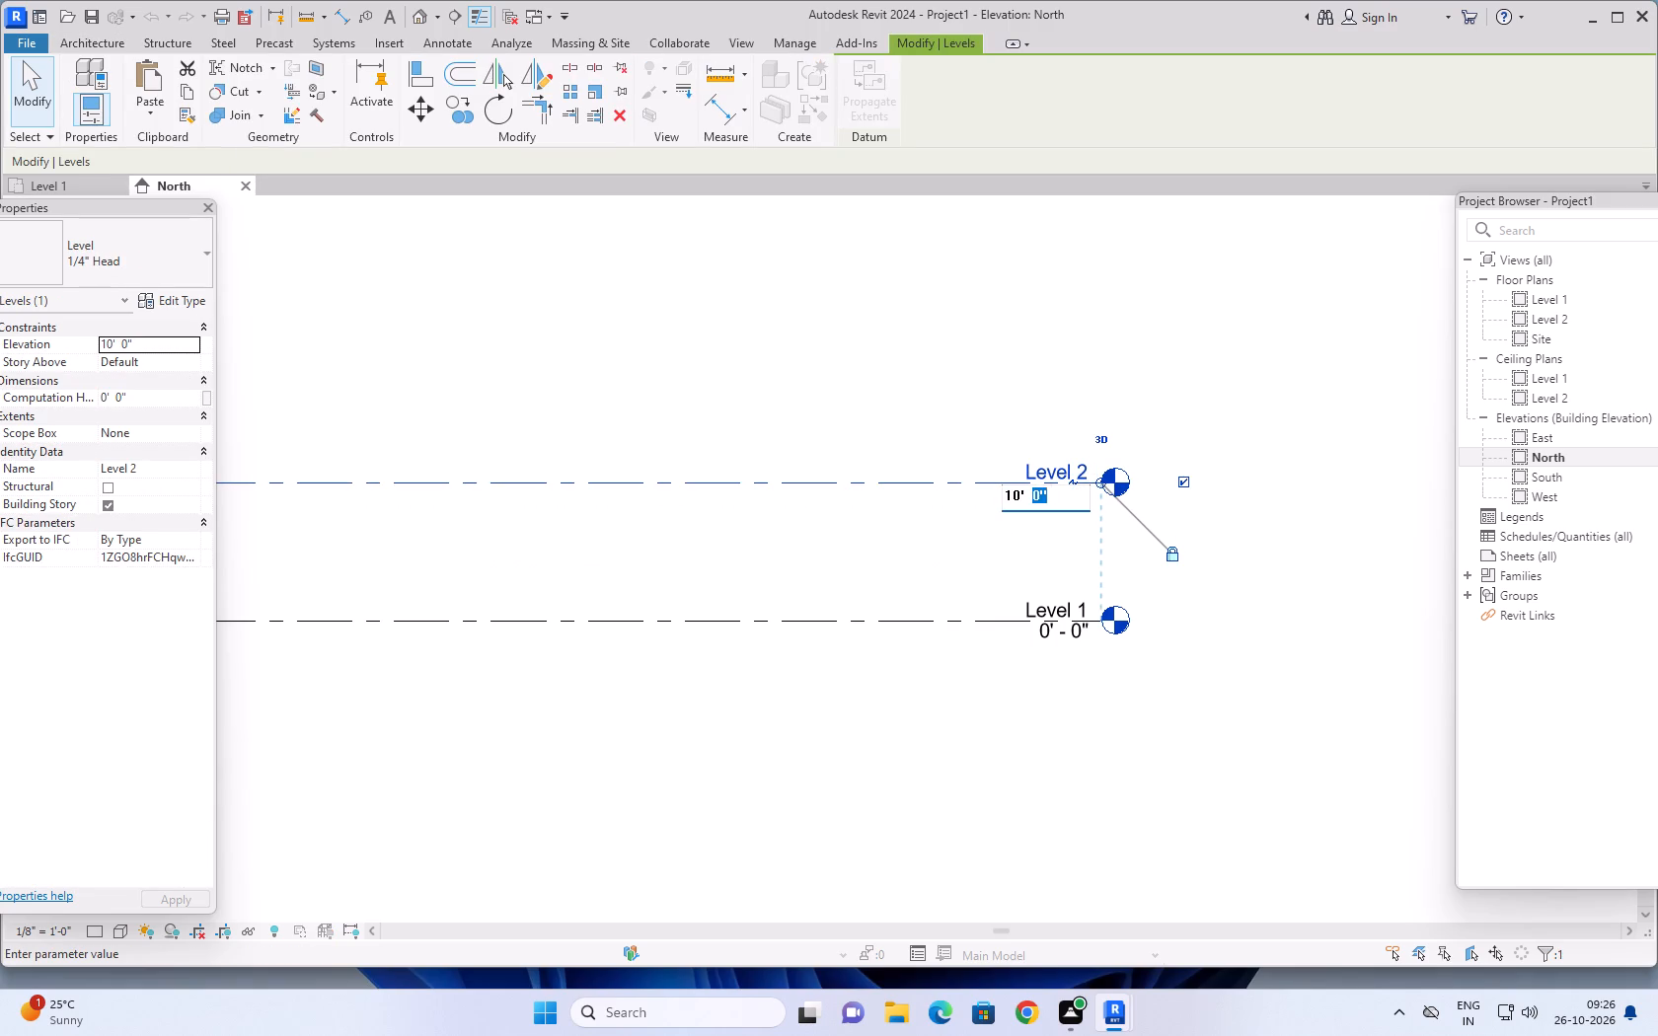
type("10")
key("BackSpace")
key("BackSpace")
key("BackSpace")
key("BackSpace")
key("BackSpace")
key("BackSpace")
key("BackSpace")
key("BackSpace")
key("BackSpace")
key("BackSpace")
key("BackSpace")
key("BackSpace")
key("BackSpace")
key("BackSpace")
key("BackSpace")
type("10'6\"")
key("Return")
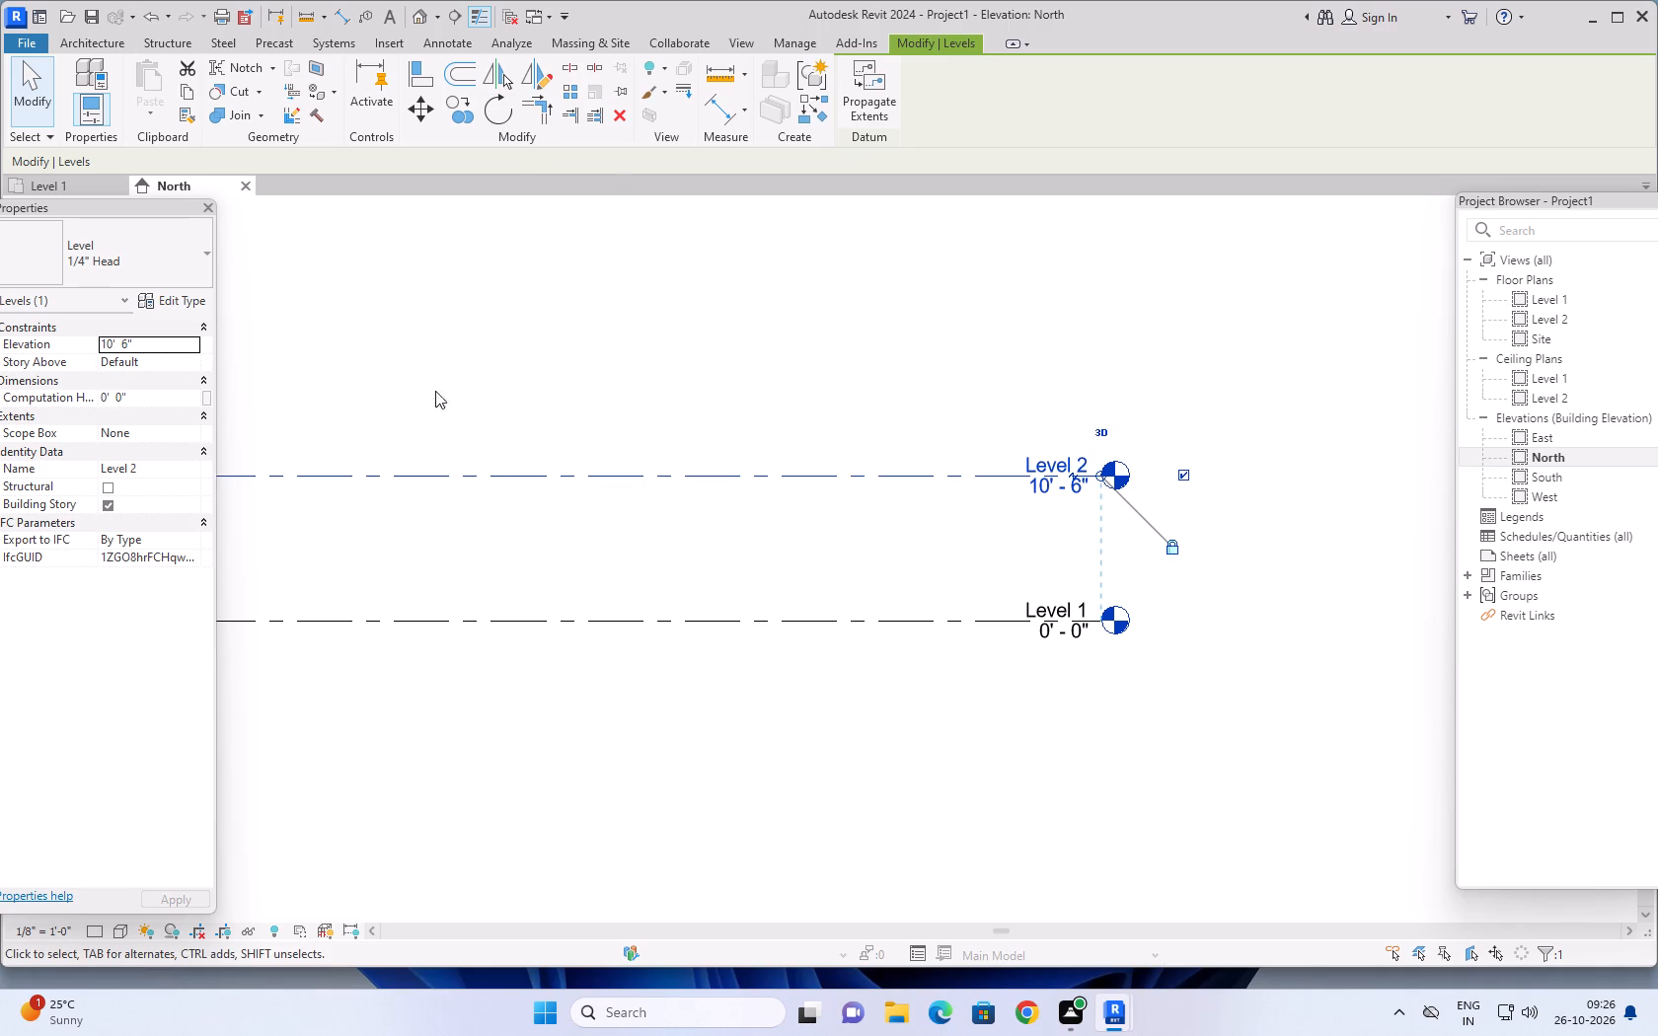
Add a new level above Level 2 by picking its line with an offset of 10'6".
scroll(675, 430, "down", 3)
middle_click_drag(661, 355, 908, 385)
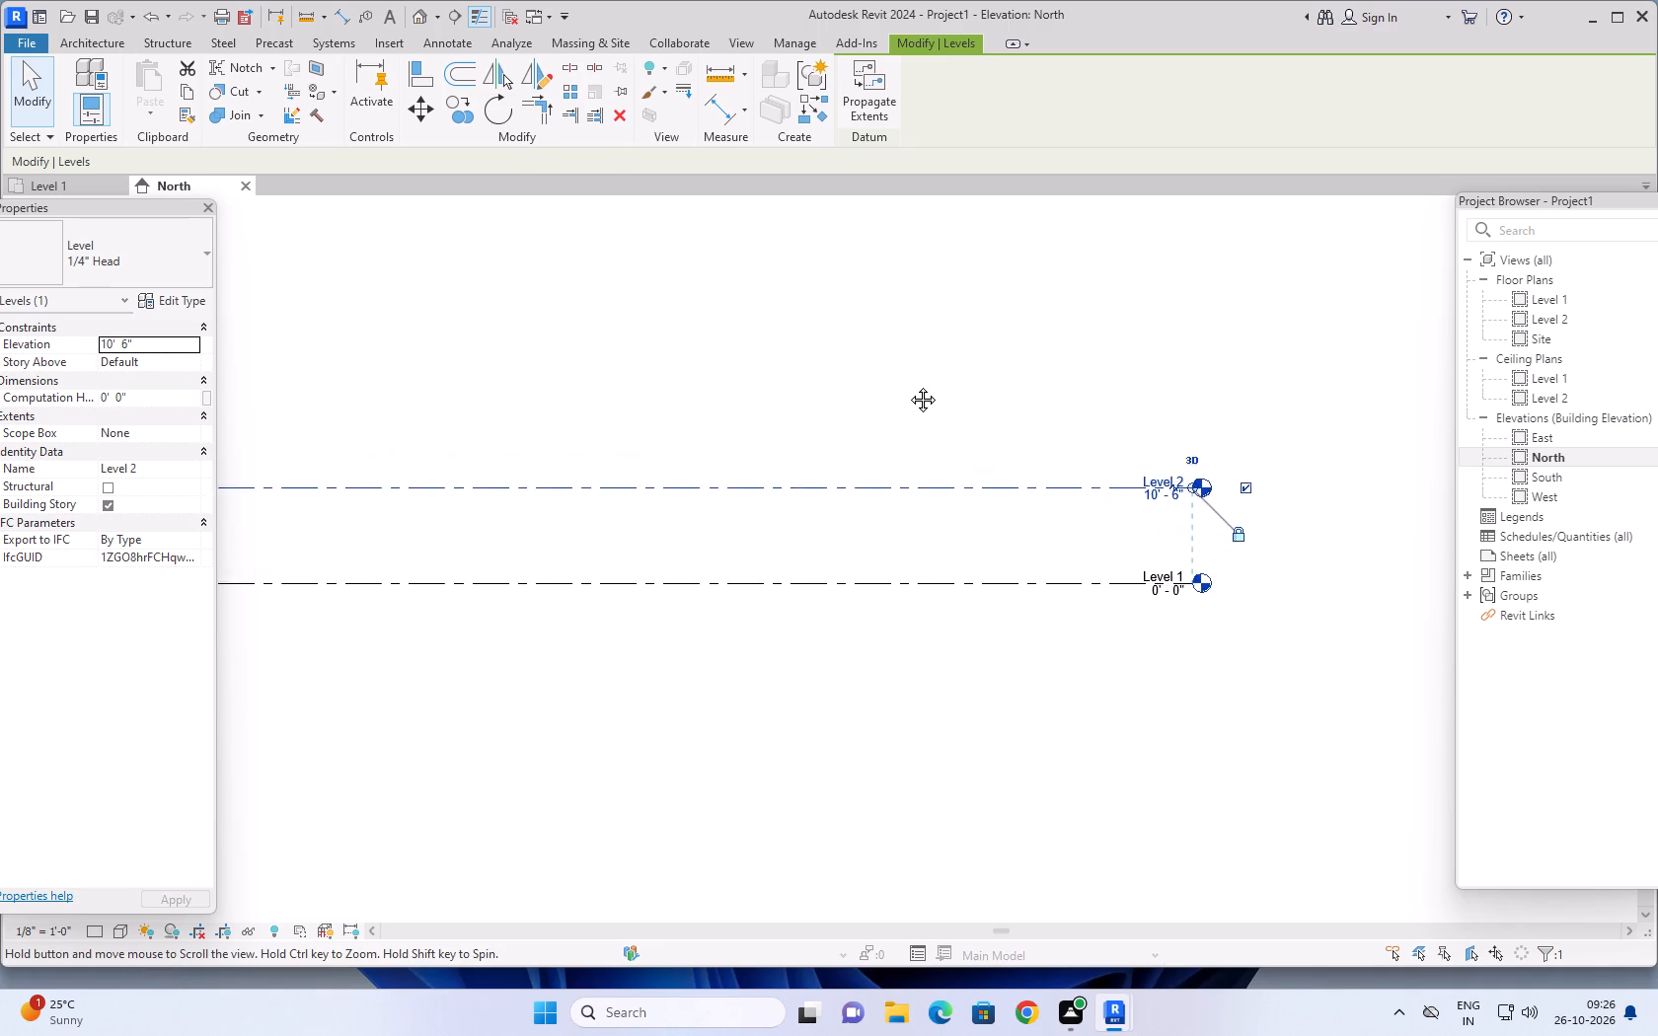
middle_click_drag(908, 385, 992, 401)
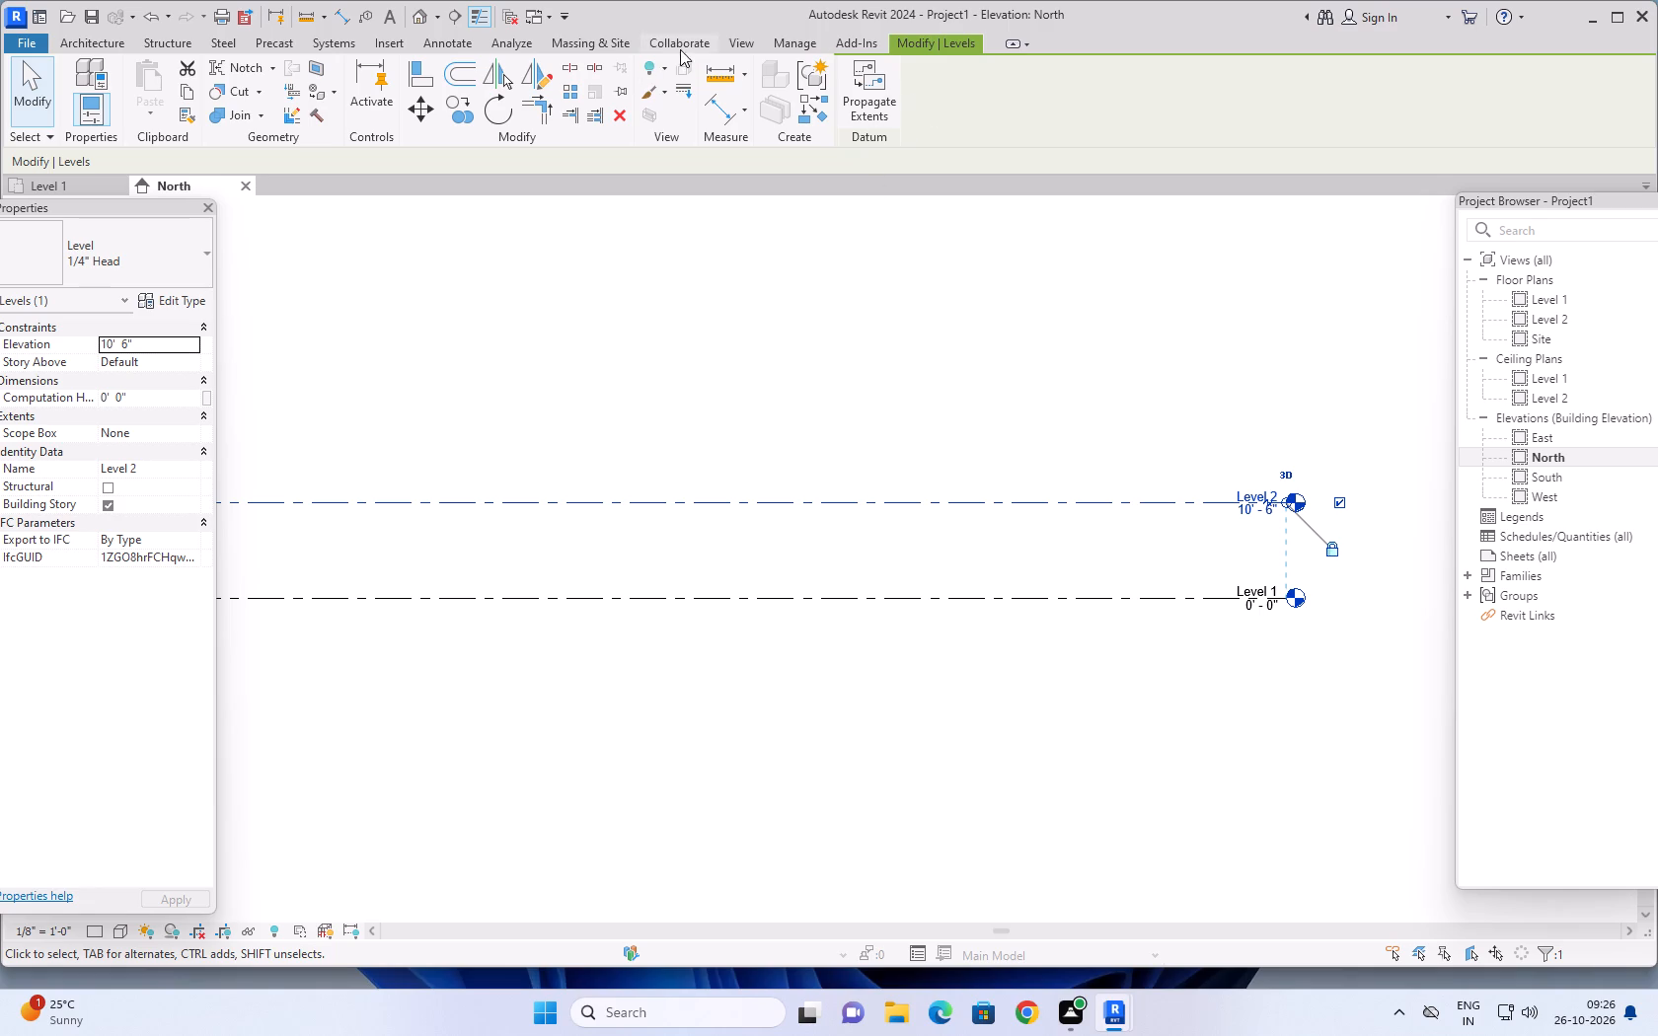
left_click(109, 41)
left_click(1421, 83)
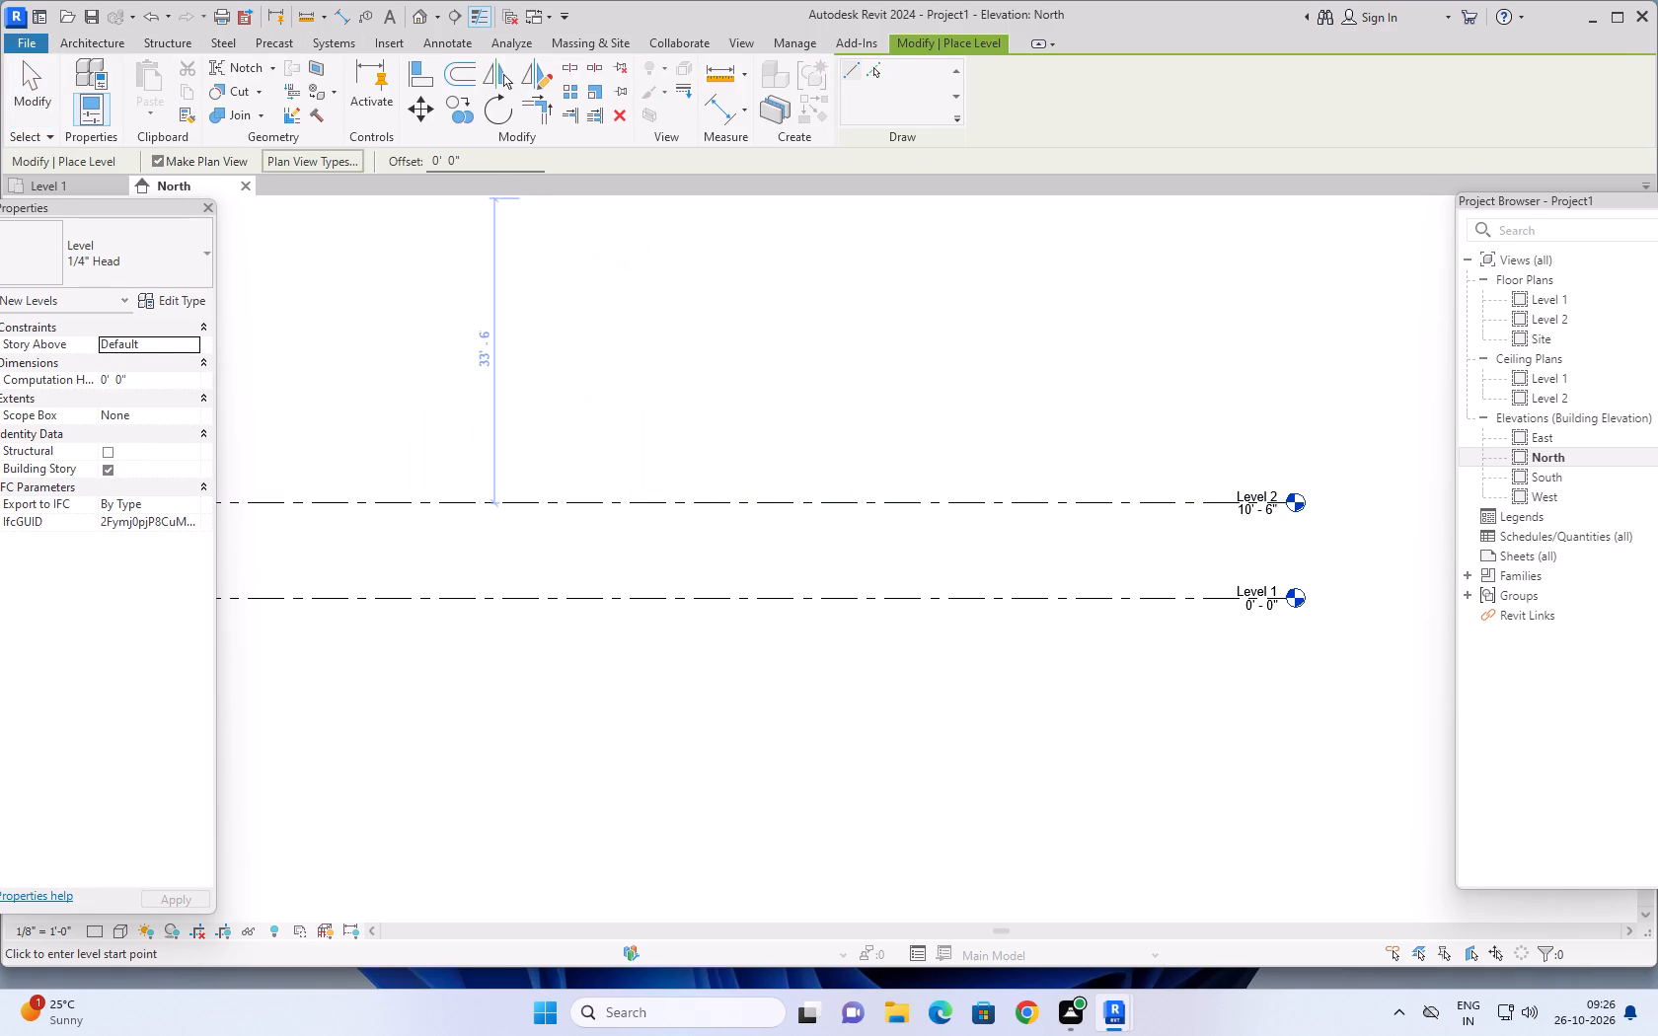
left_click(492, 160)
key("BackSpace")
key("BackSpace")
key("BackSpace")
key("BackSpace")
key("BackSpace")
key("BackSpace")
key("BackSpace")
key("BackSpace")
key("BackSpace")
key("BackSpace")
key("BackSpace")
key("BackSpace")
key("BackSpace")
key("BackSpace")
key("BackSpace")
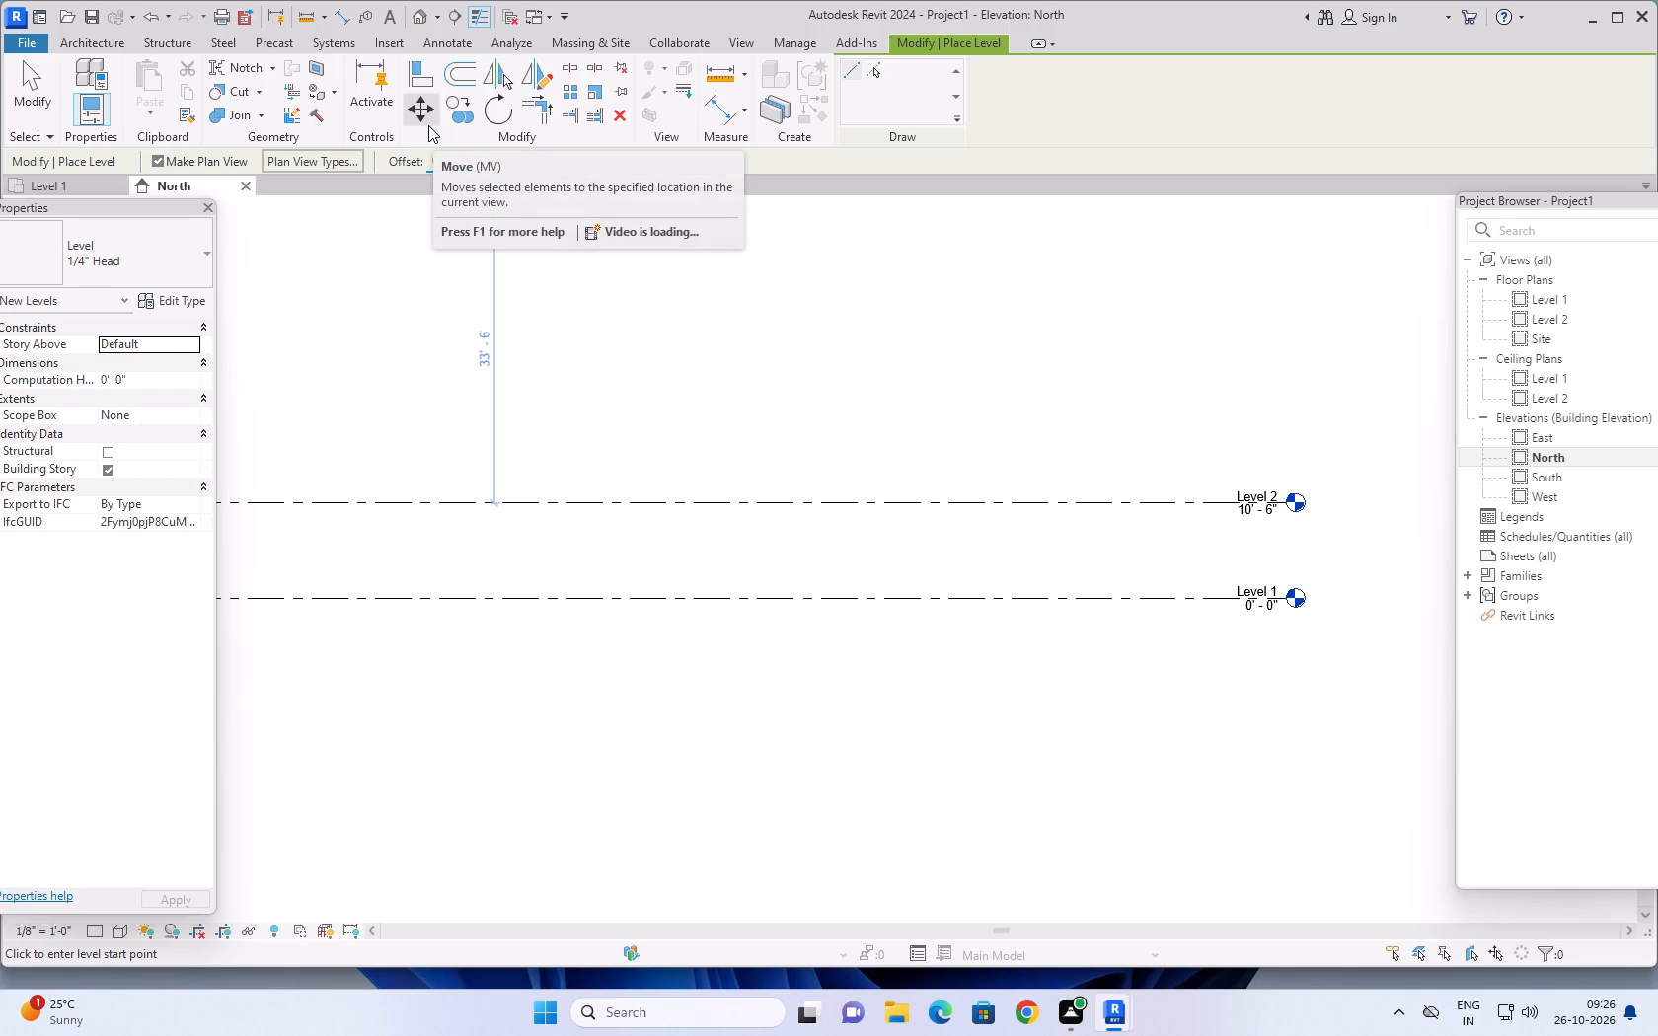
type("10'6\"")
key("Return")
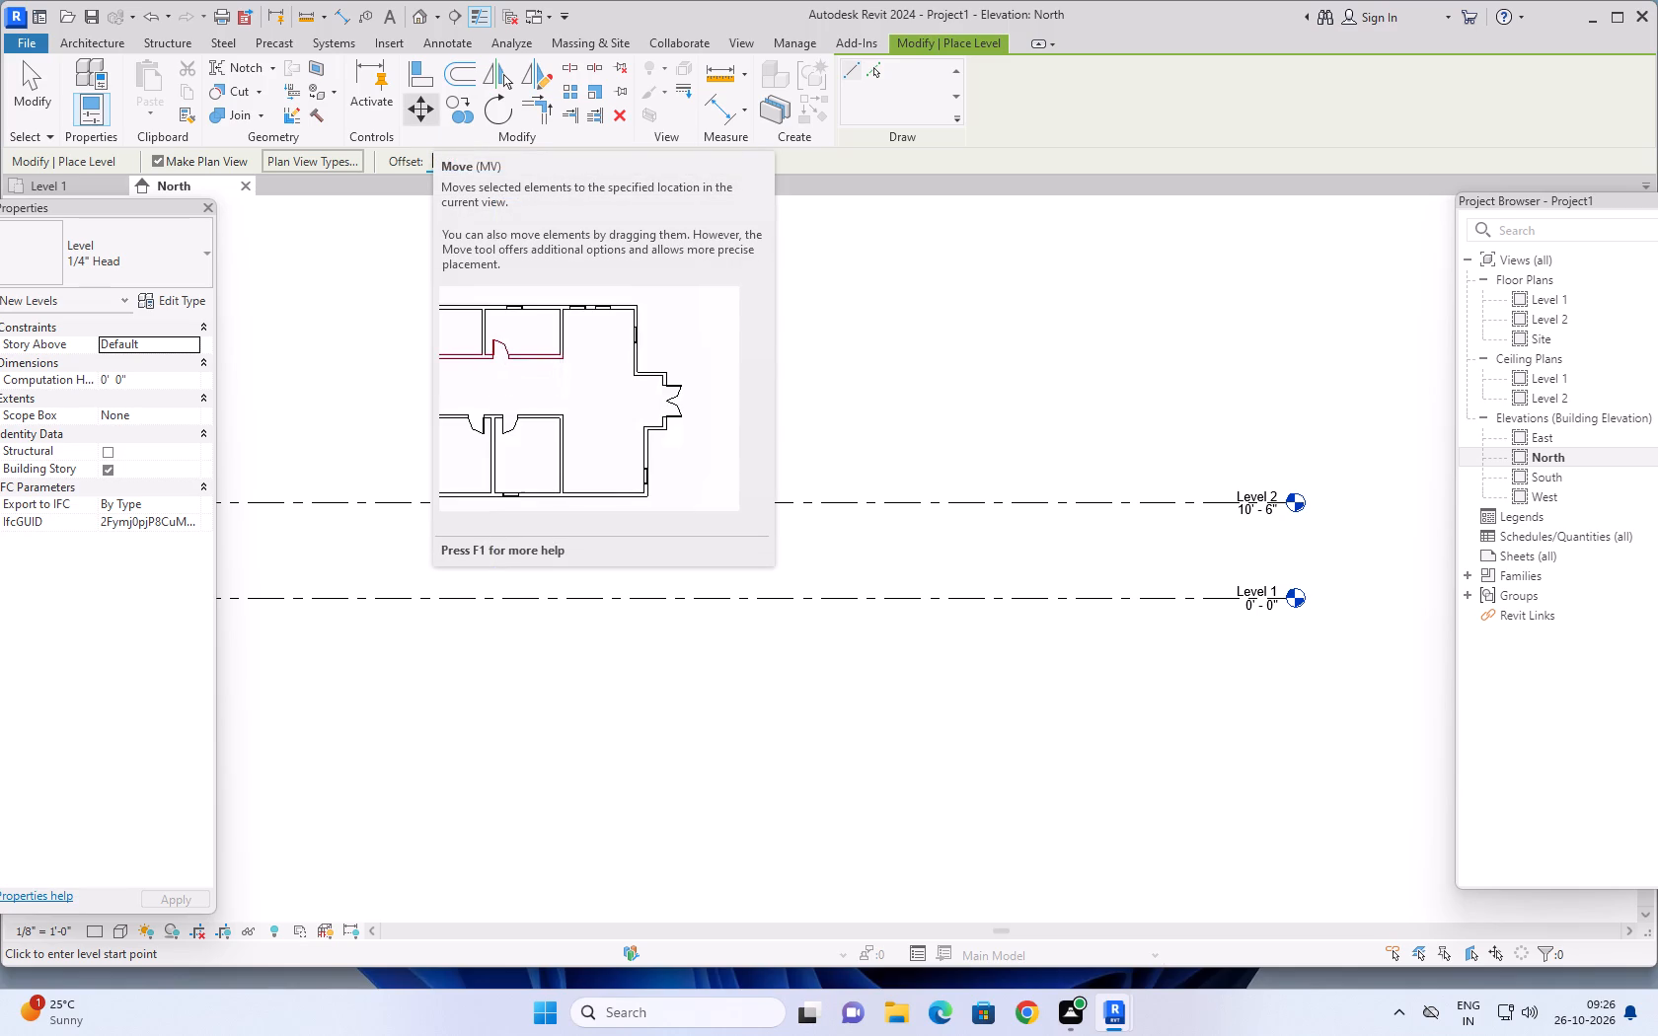
left_click(877, 70)
left_click(1113, 497)
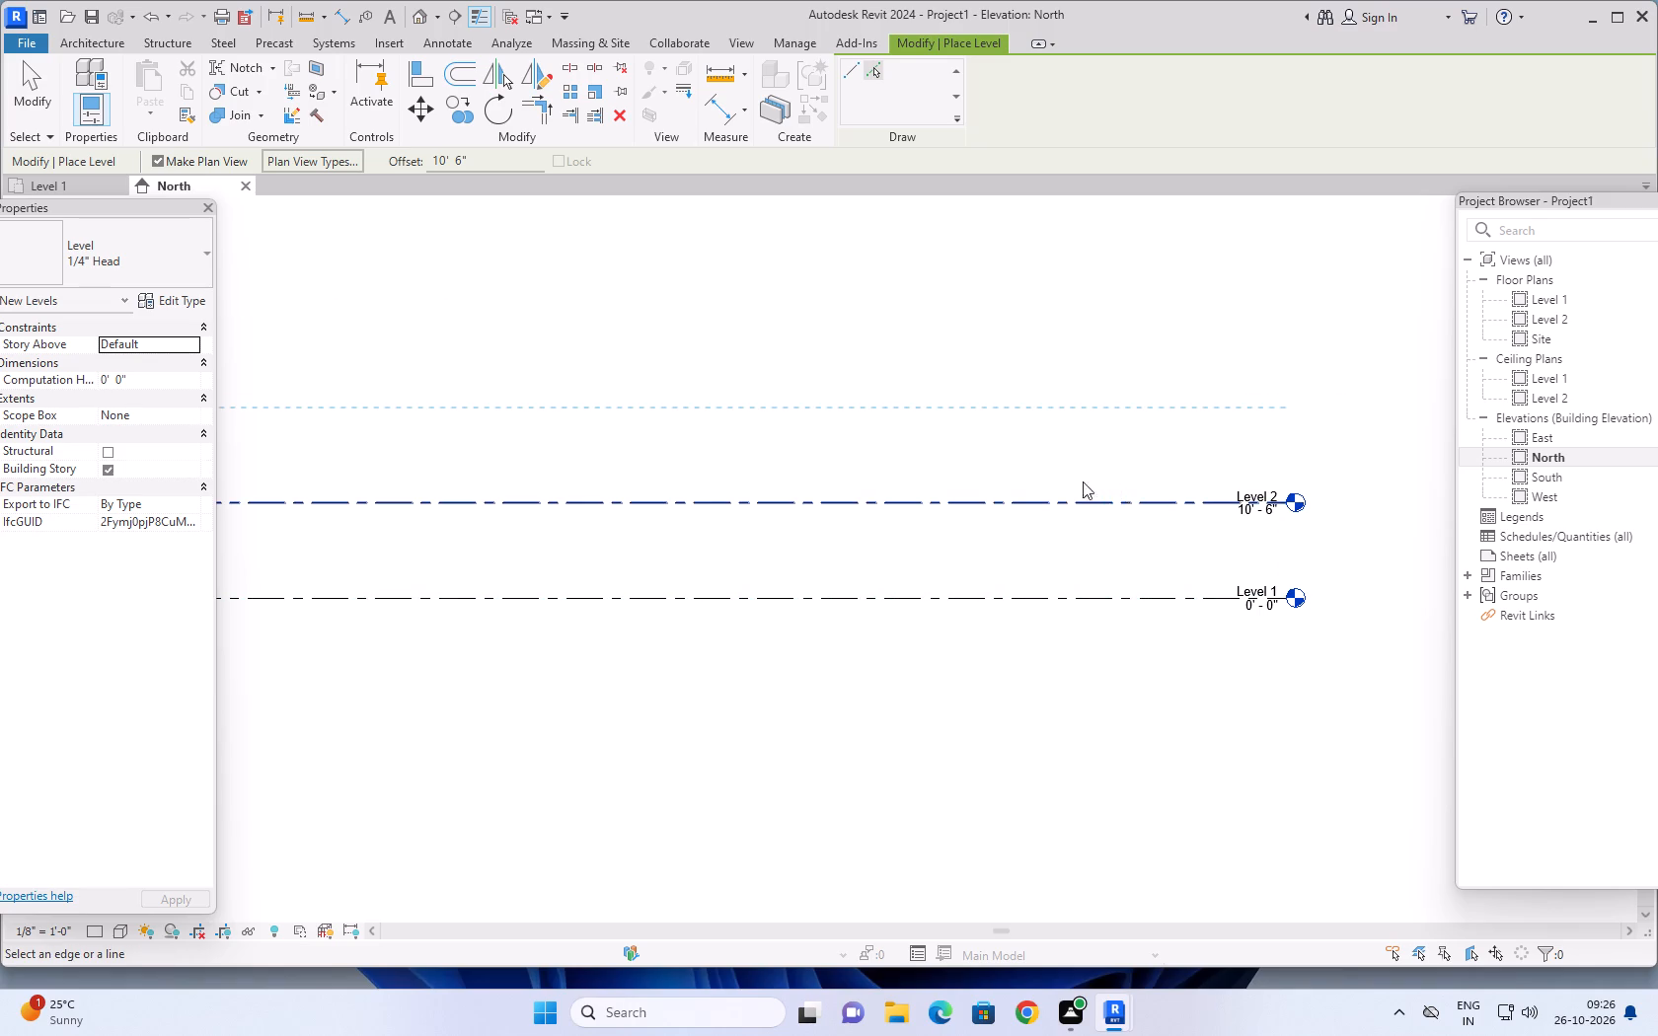
scroll(1017, 335, "down", 2)
middle_click_drag(1014, 341, 1041, 382)
key("Escape")
key("Escape")
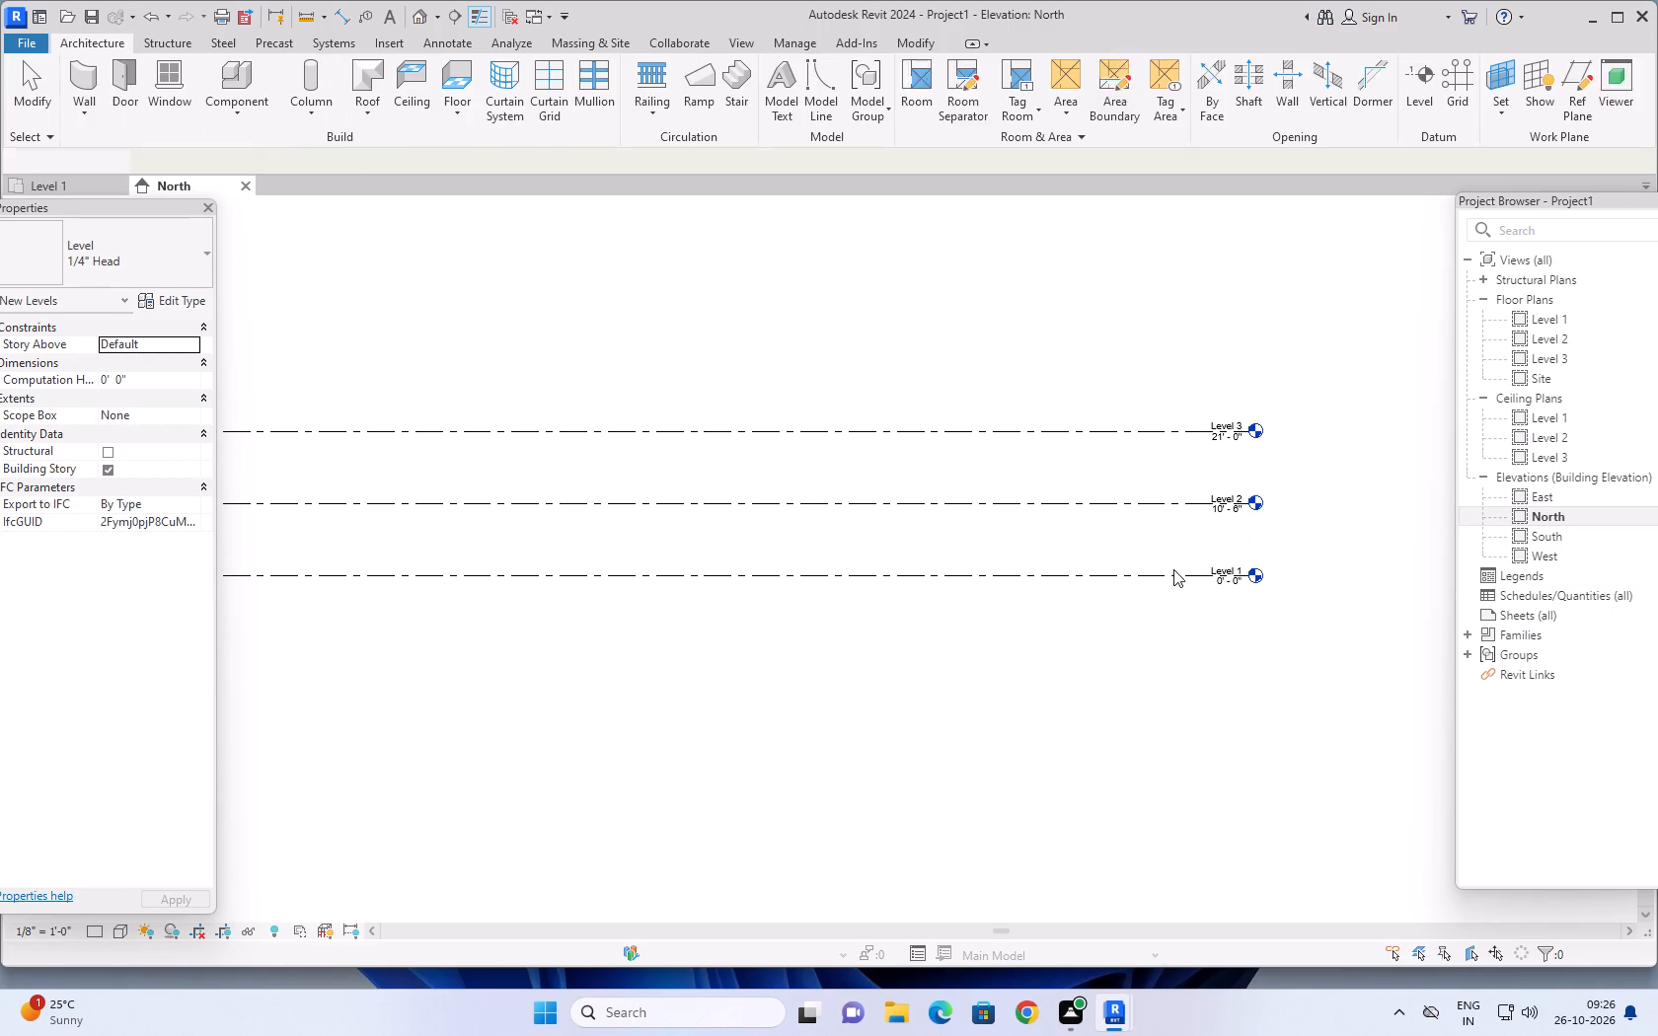
key("Escape")
key("Escape")
Rename Level 1 as GROUND FLOOR.
scroll(1227, 570, "up", 12)
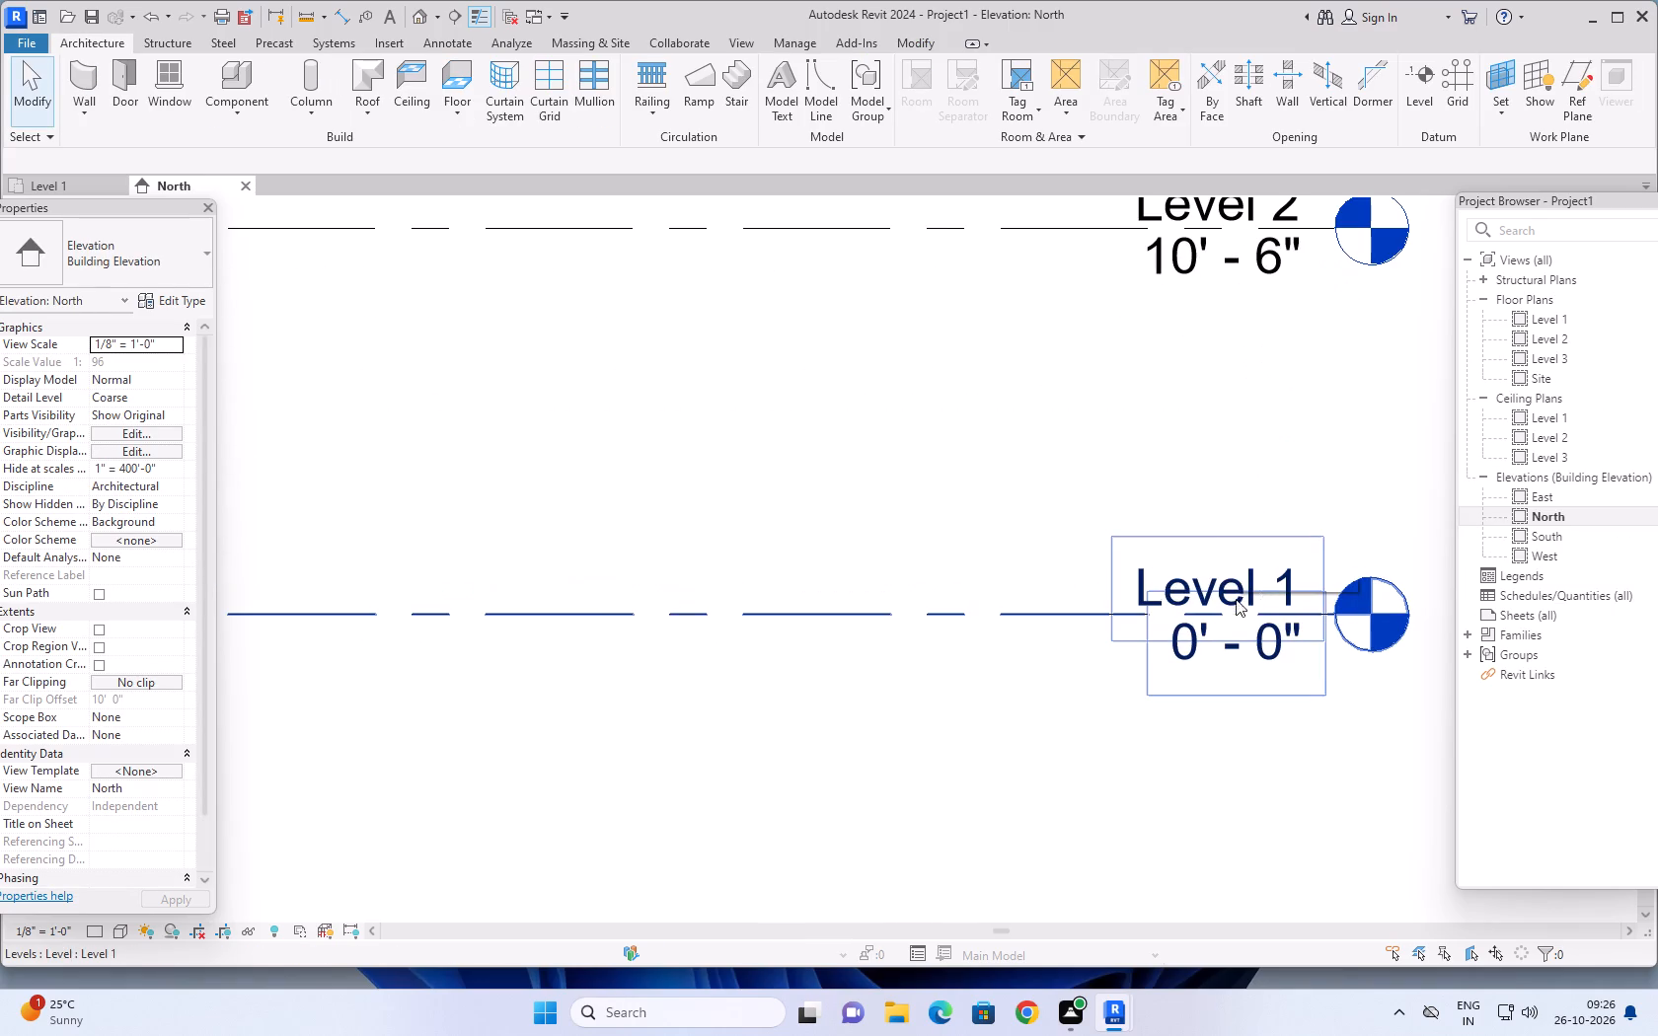
left_click(1202, 579)
left_click(1202, 579)
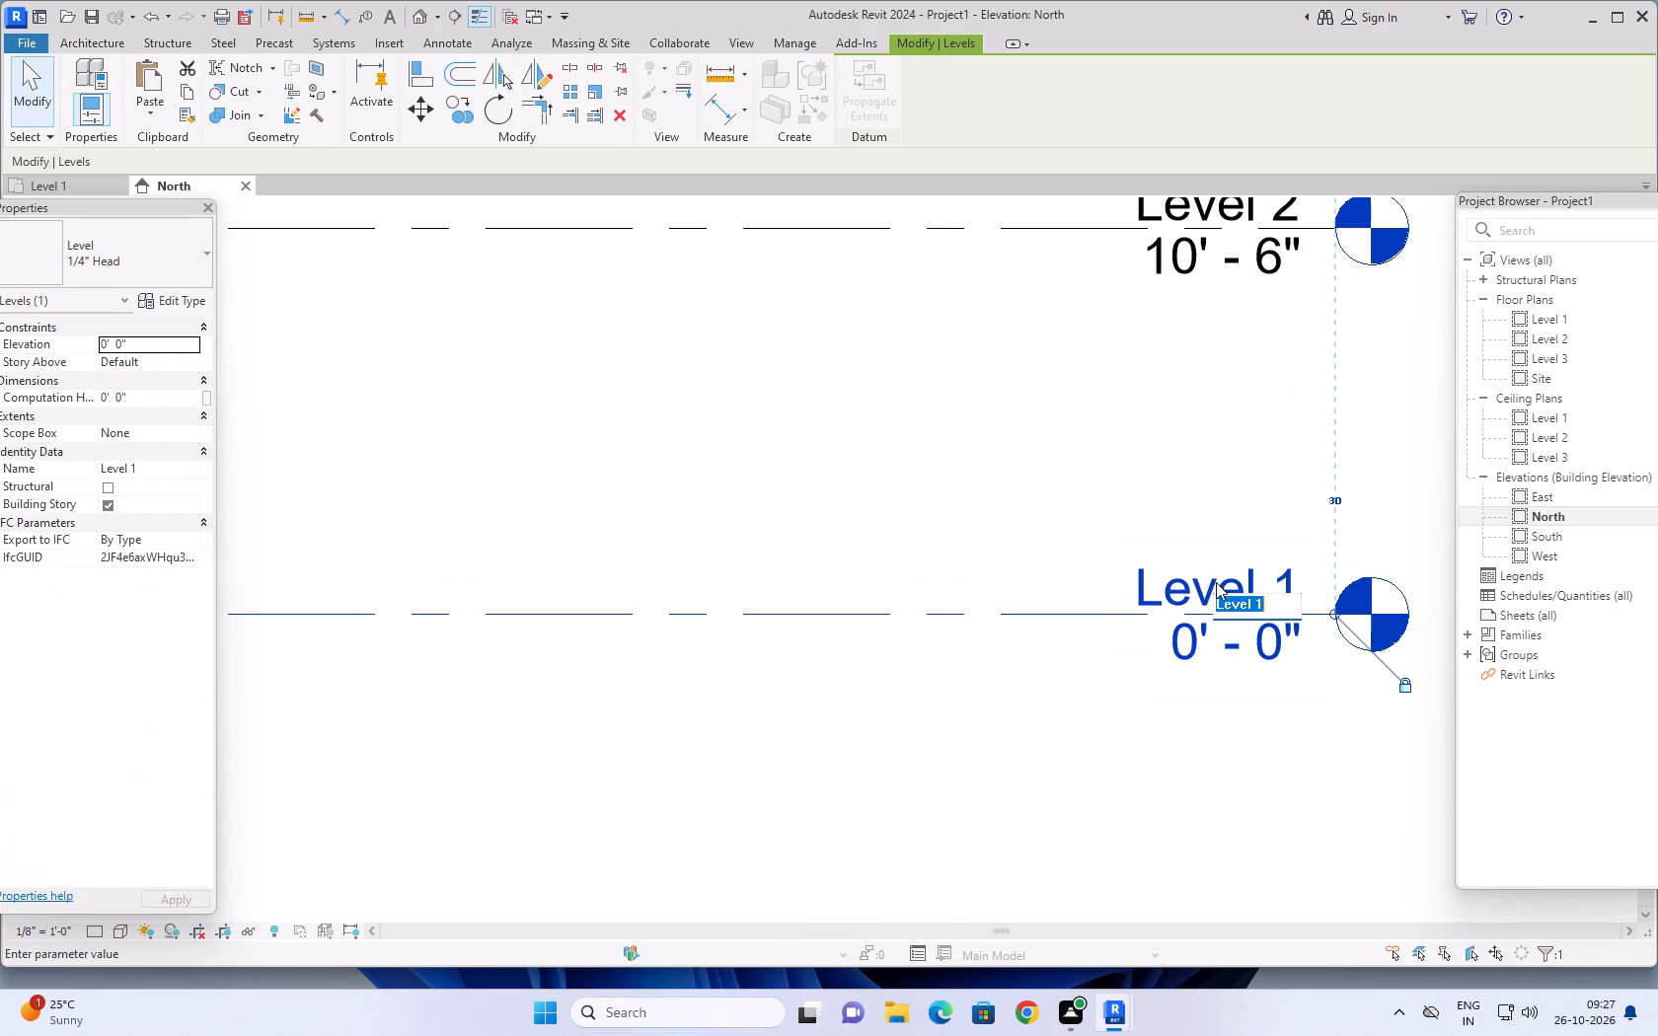
key("BackSpace")
type("GROUNG")
key("BackSpace")
type("D")
key("space")
type("FLOOR")
left_click(1084, 417)
Rename Level 2 as FIRST FLOOR.
scroll(1075, 433, "down", 1)
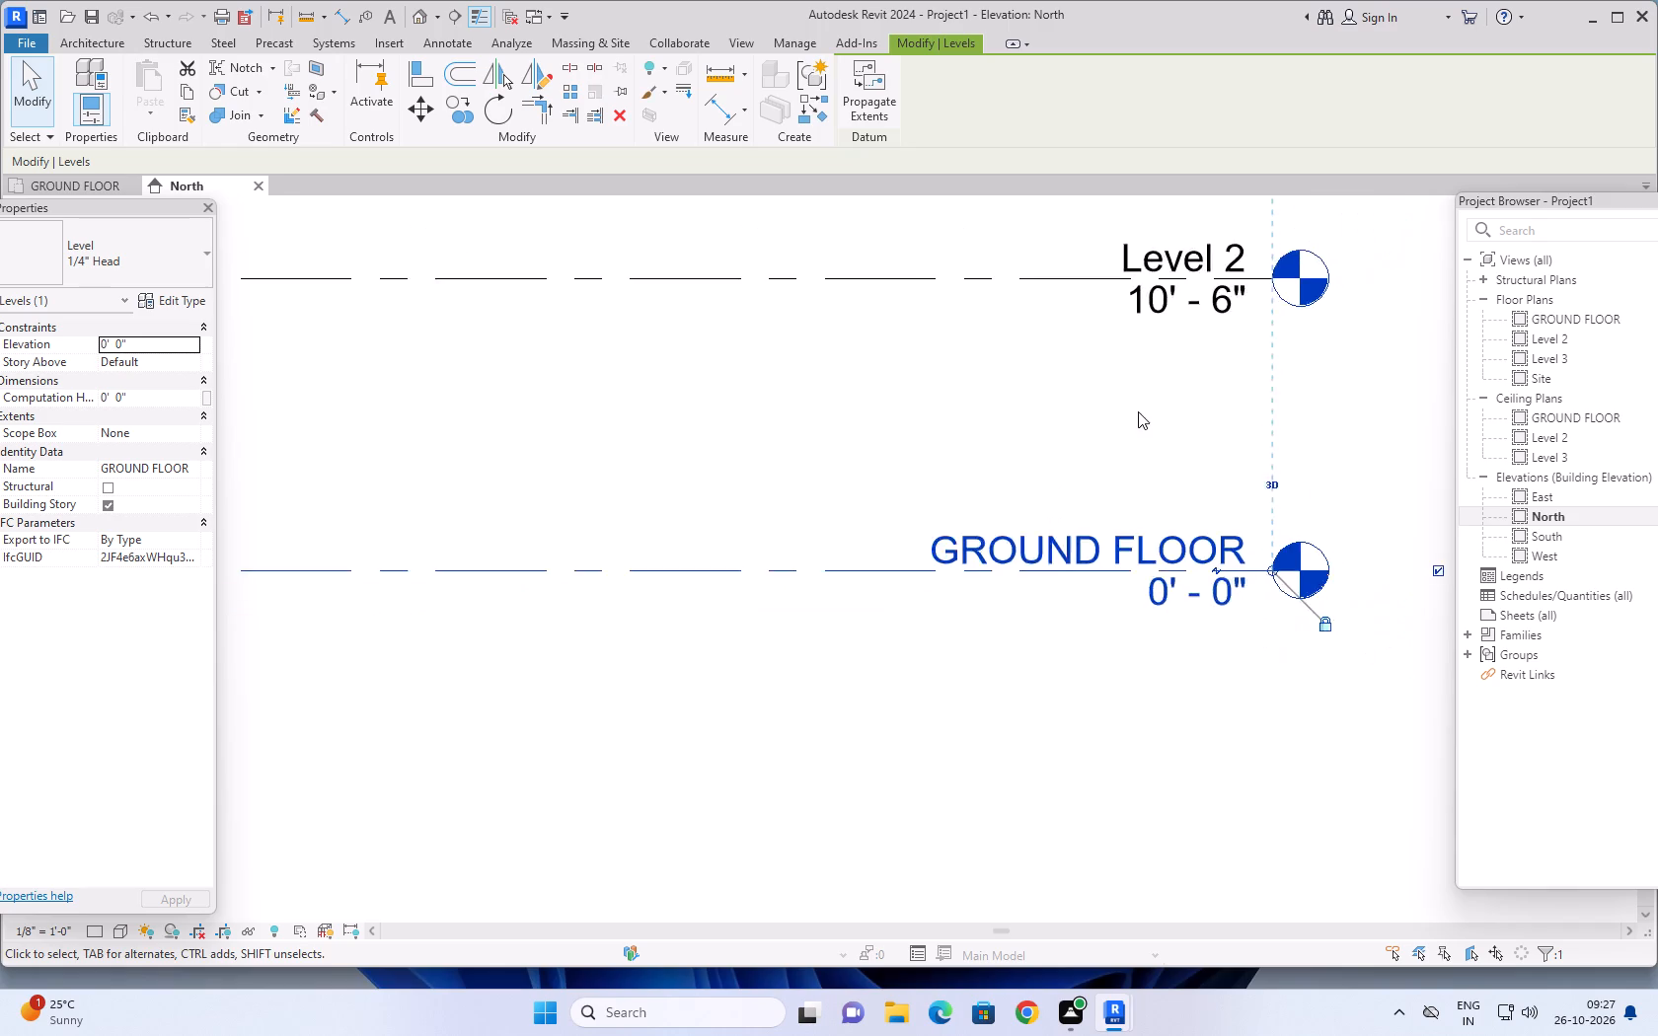
scroll(1138, 411, "down", 2)
middle_click_drag(1138, 411, 1147, 629)
double_click(1193, 492)
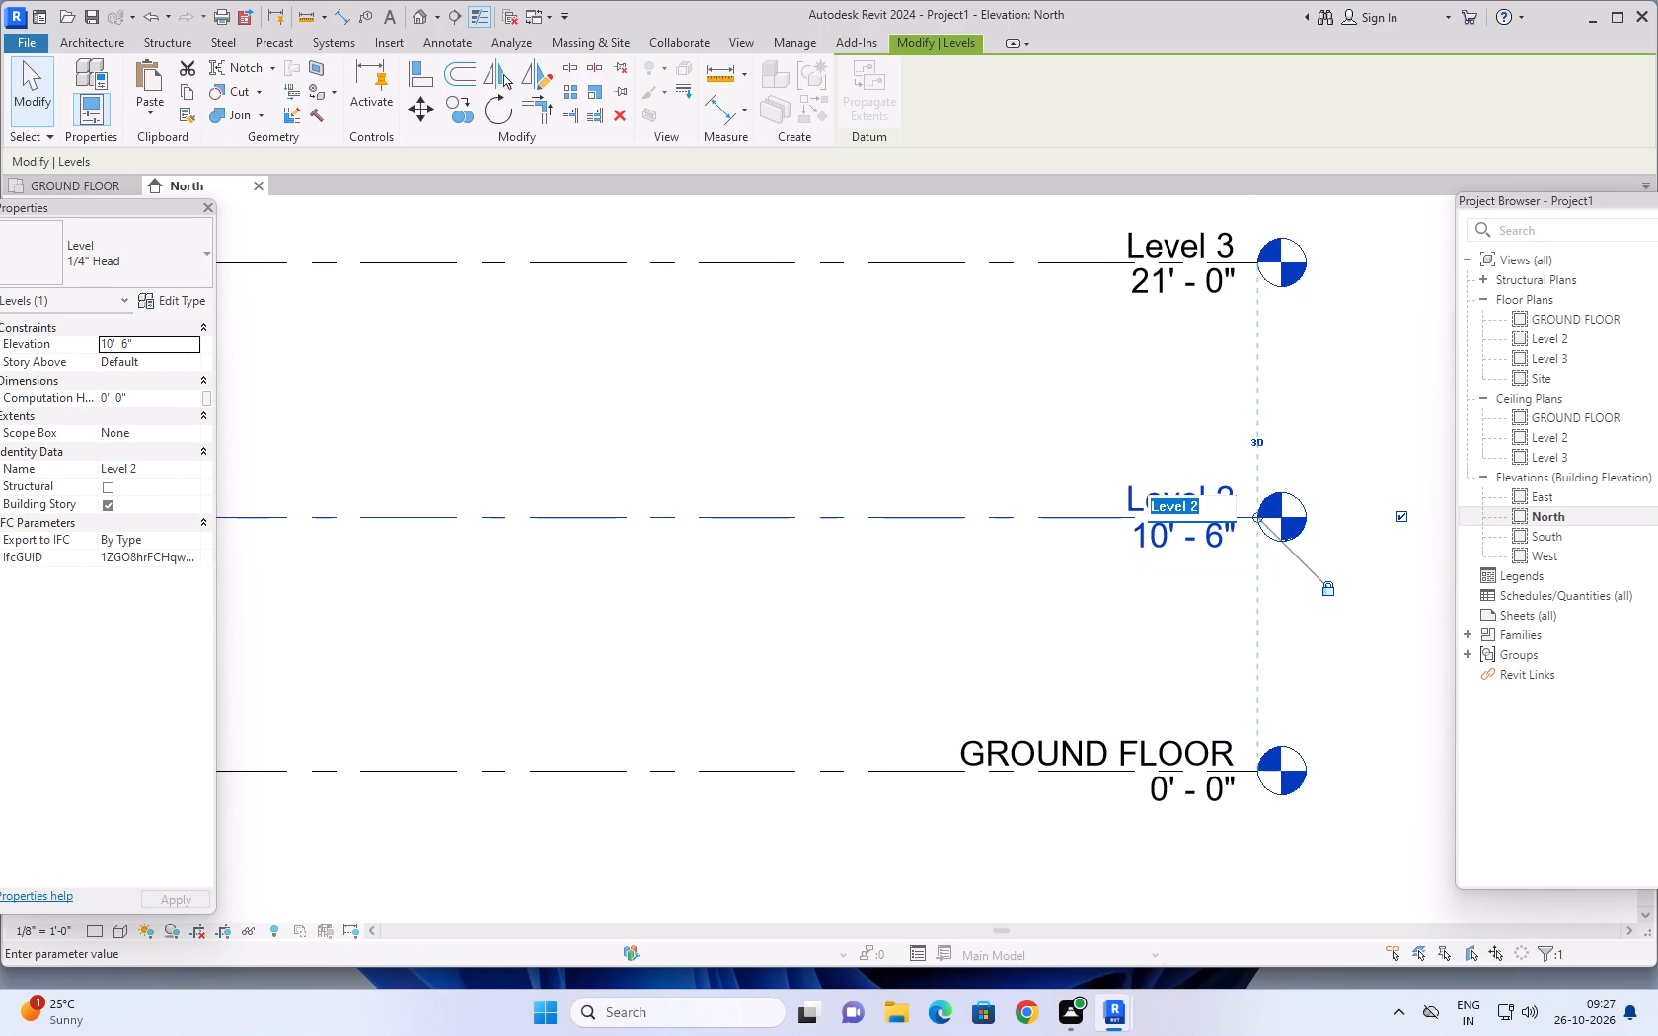
key("BackSpace")
type("FIR")
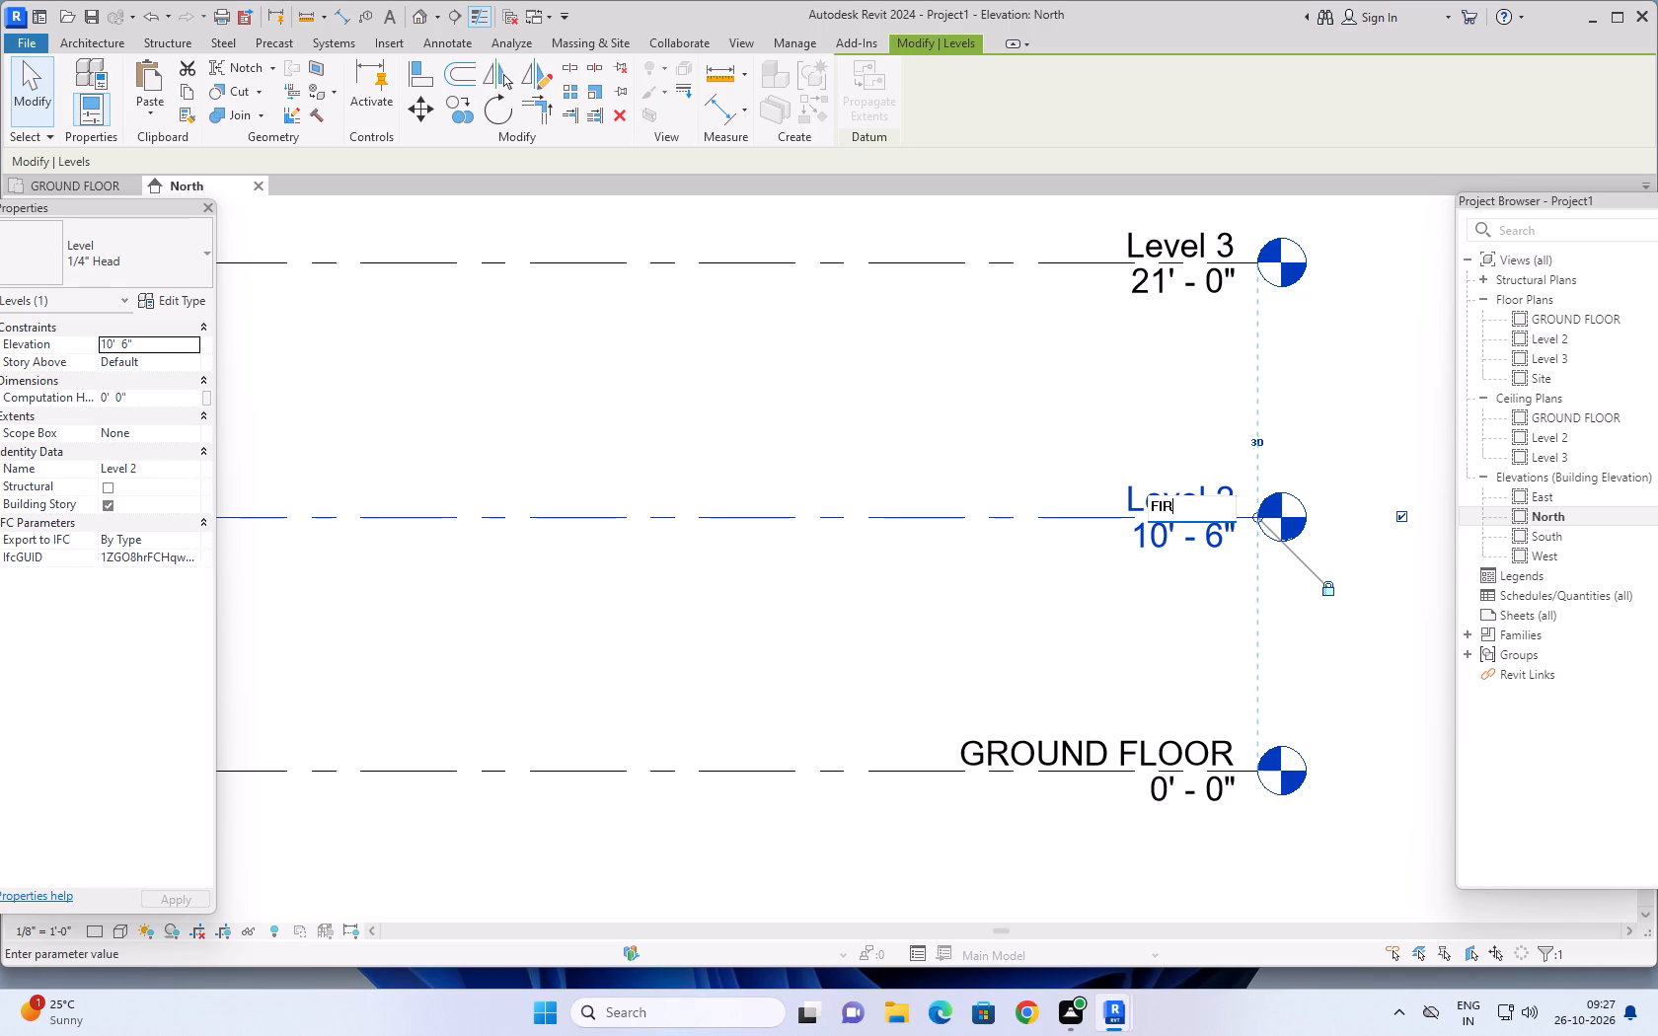
type("ST")
key("space")
type("FLOOR")
left_click(1093, 376)
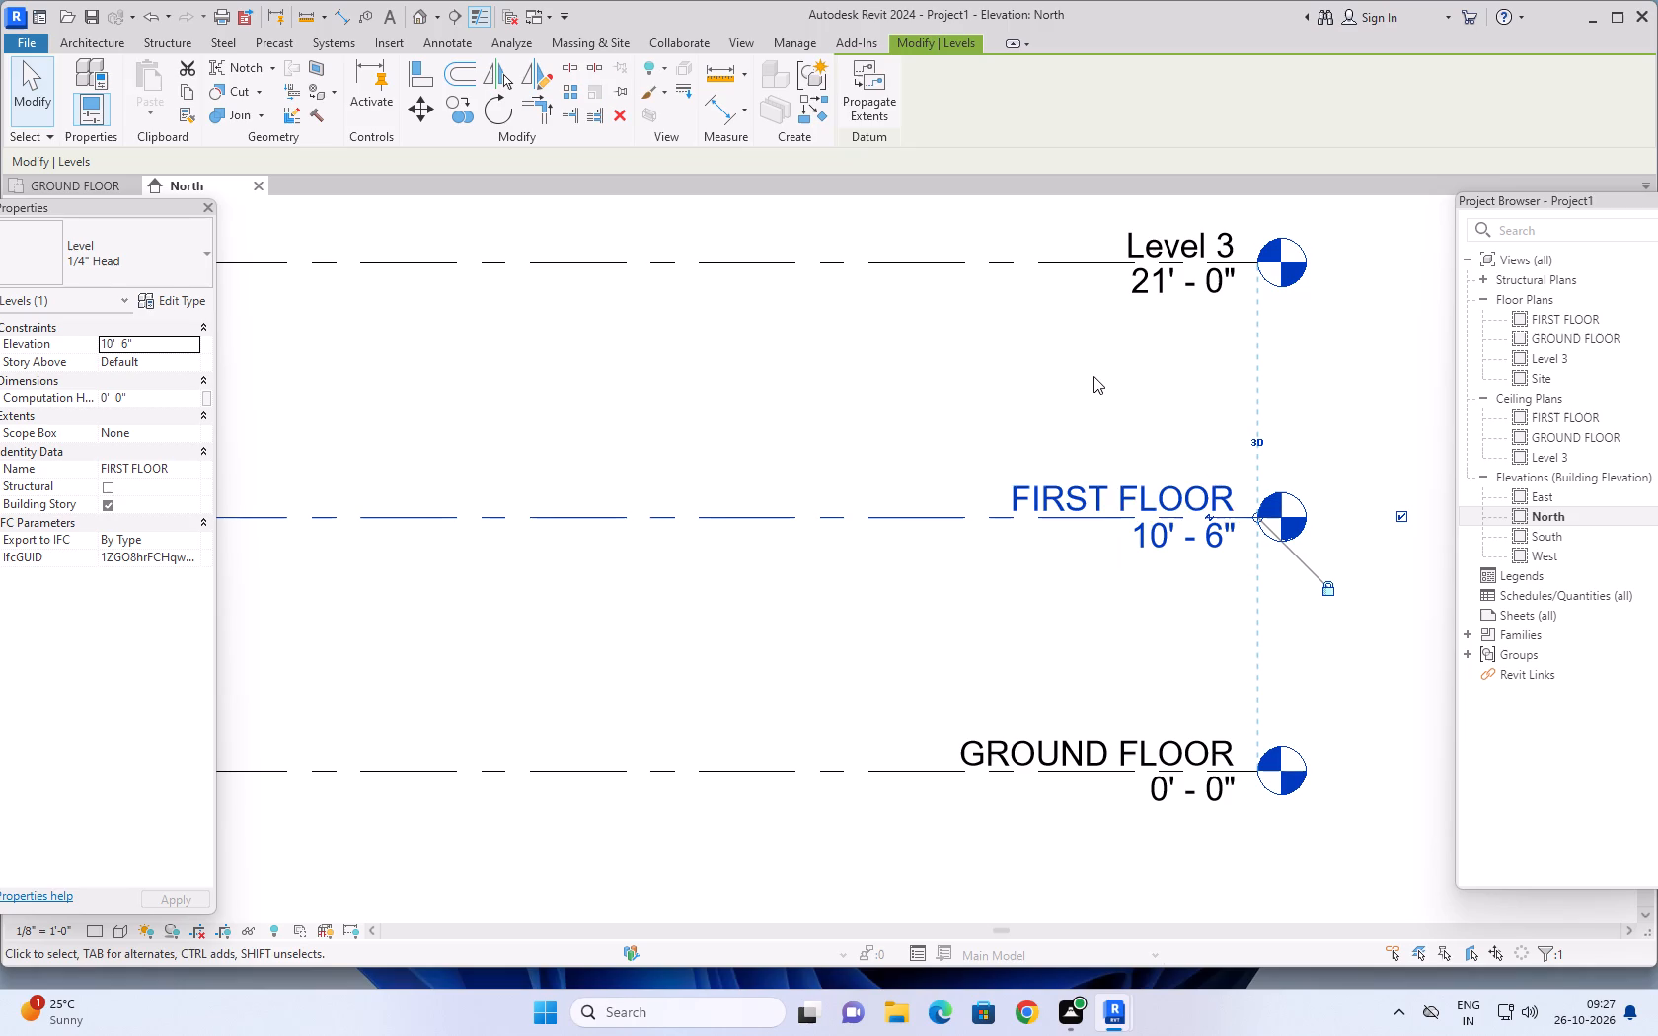
Rename Level 3 as ROOOF in the North elevation.
scroll(1093, 376, "down", 1)
middle_click_drag(1113, 362, 1111, 451)
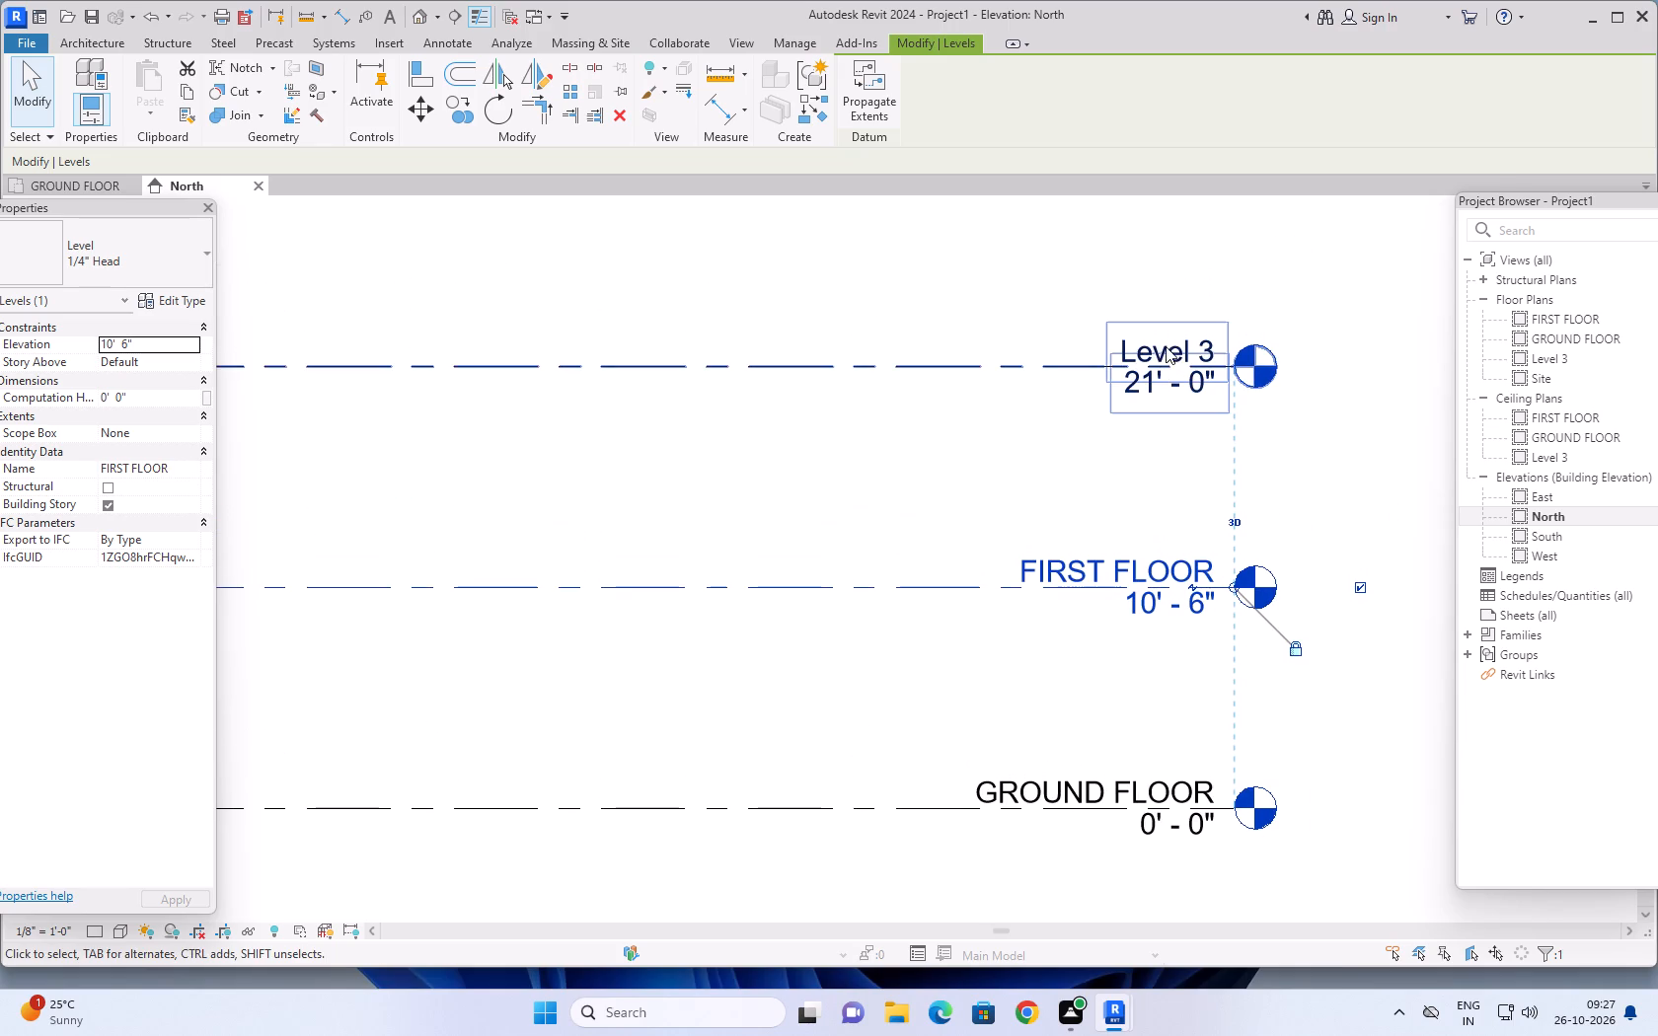
double_click(1167, 345)
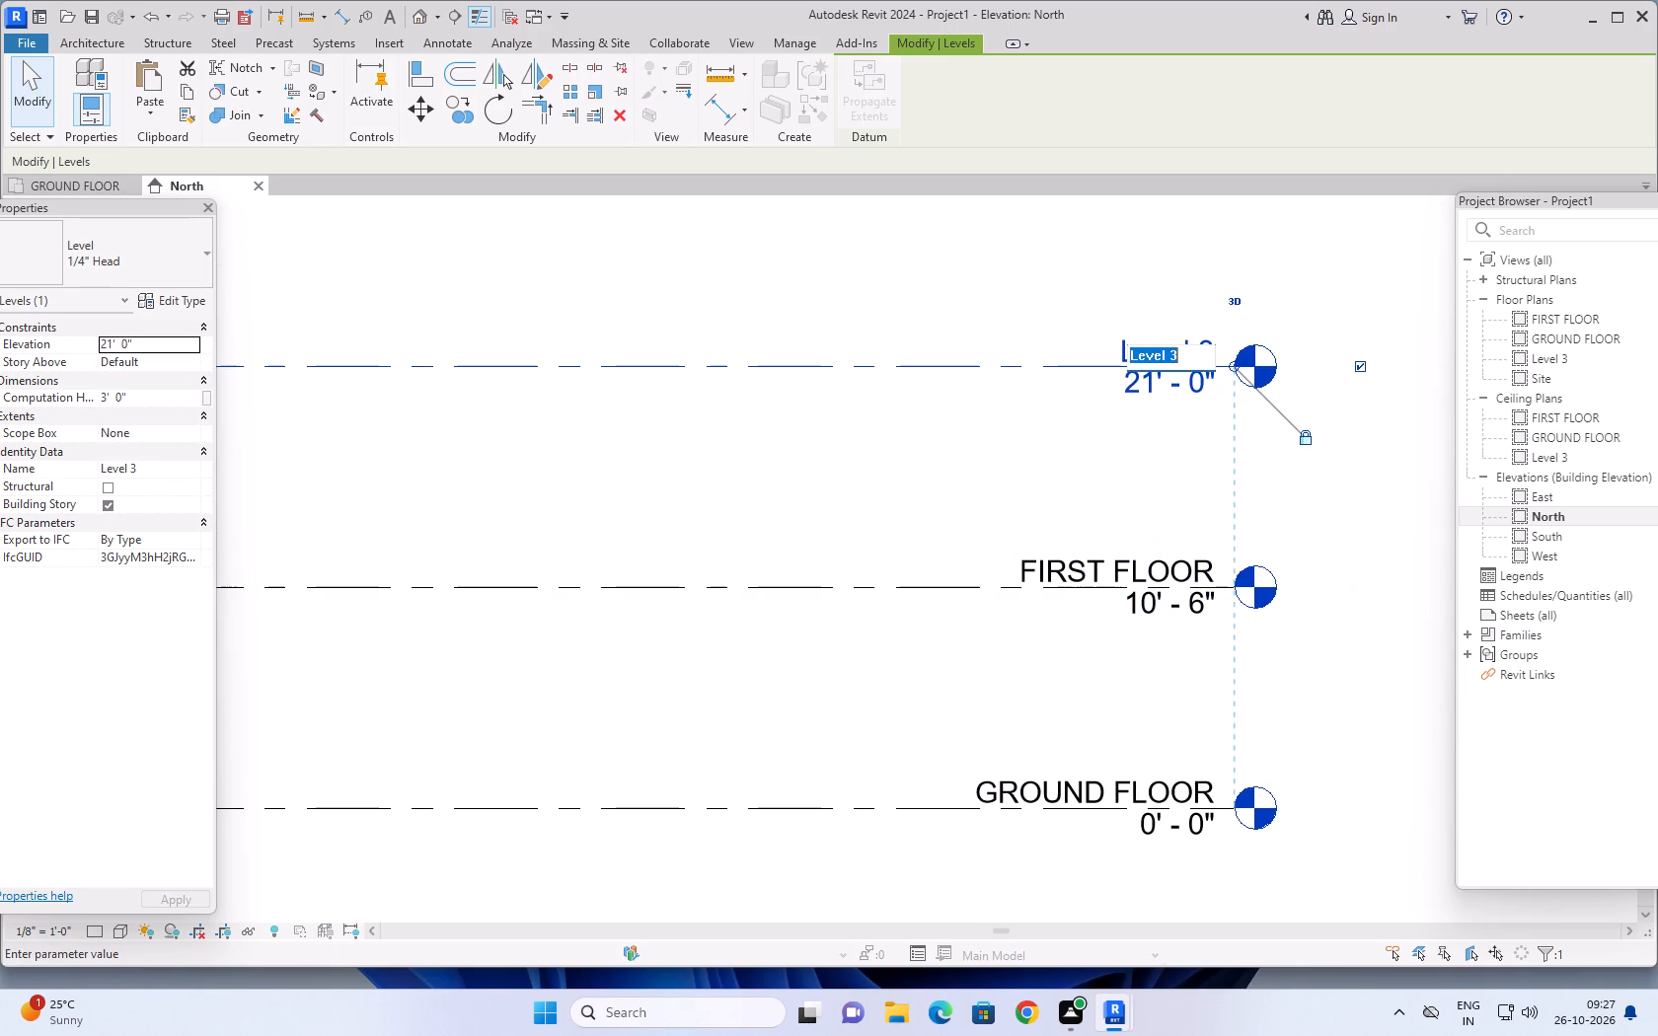
type("ROOOF")
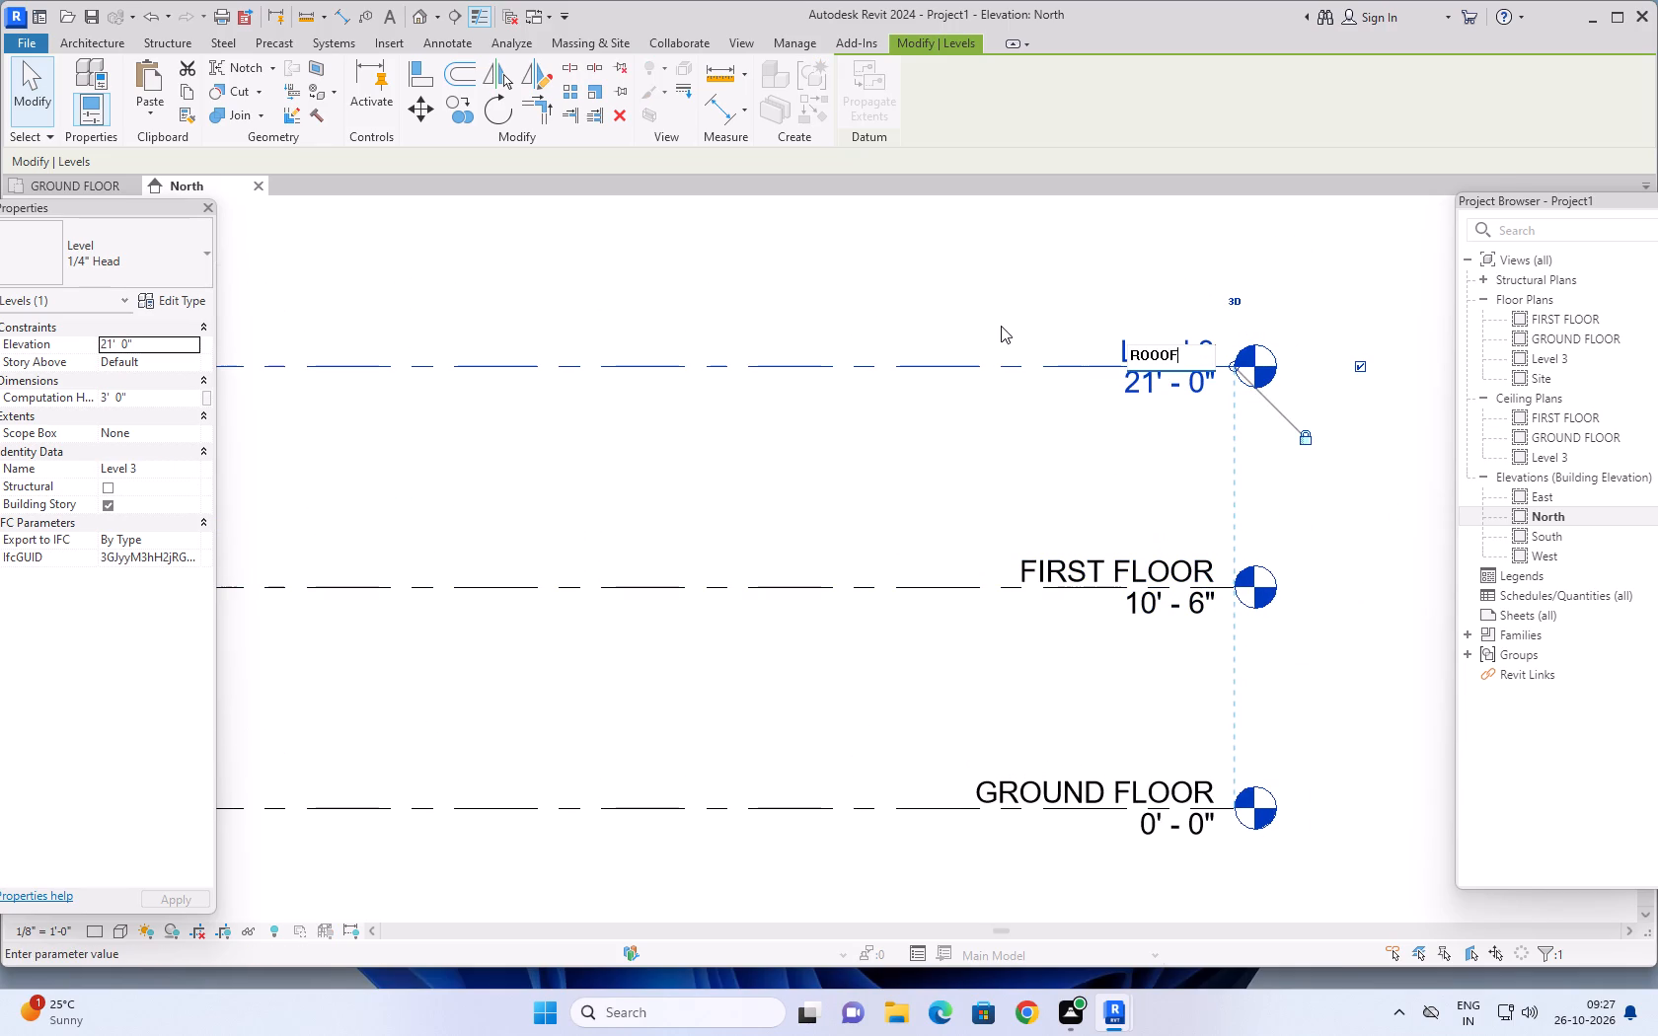
left_click(930, 318)
scroll(884, 421, "down", 2)
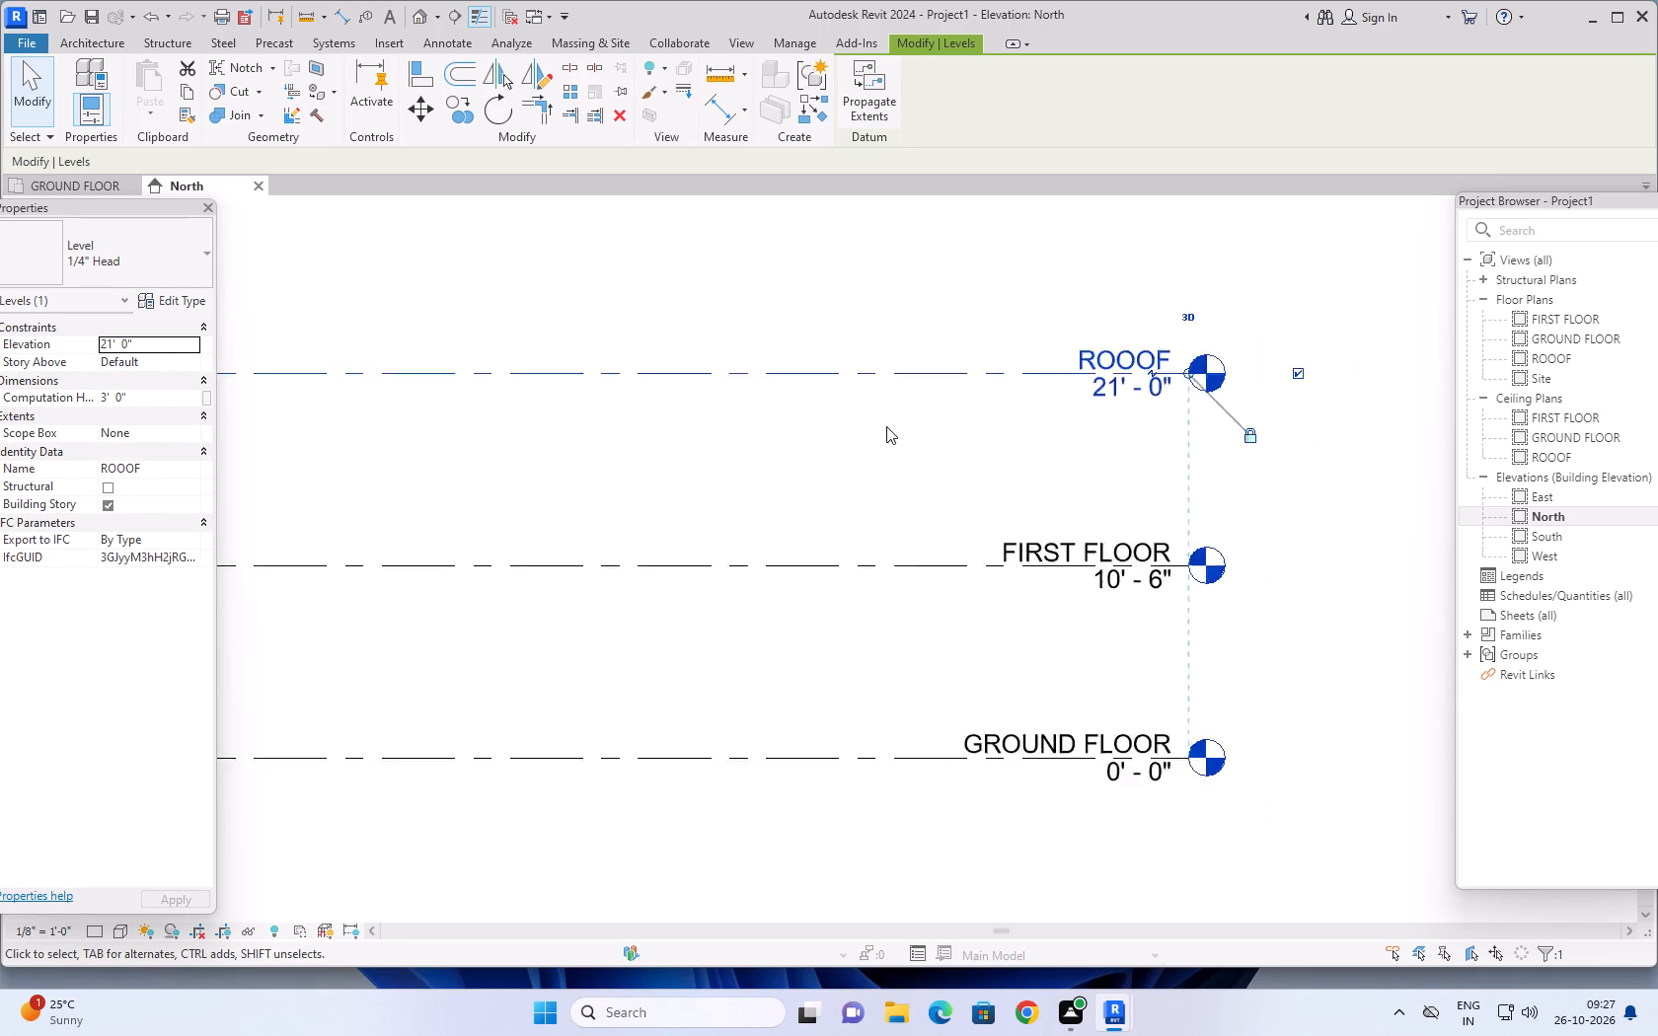
scroll(886, 426, "down", 6)
middle_click_drag(876, 335, 1047, 357)
scroll(1023, 358, "down", 2)
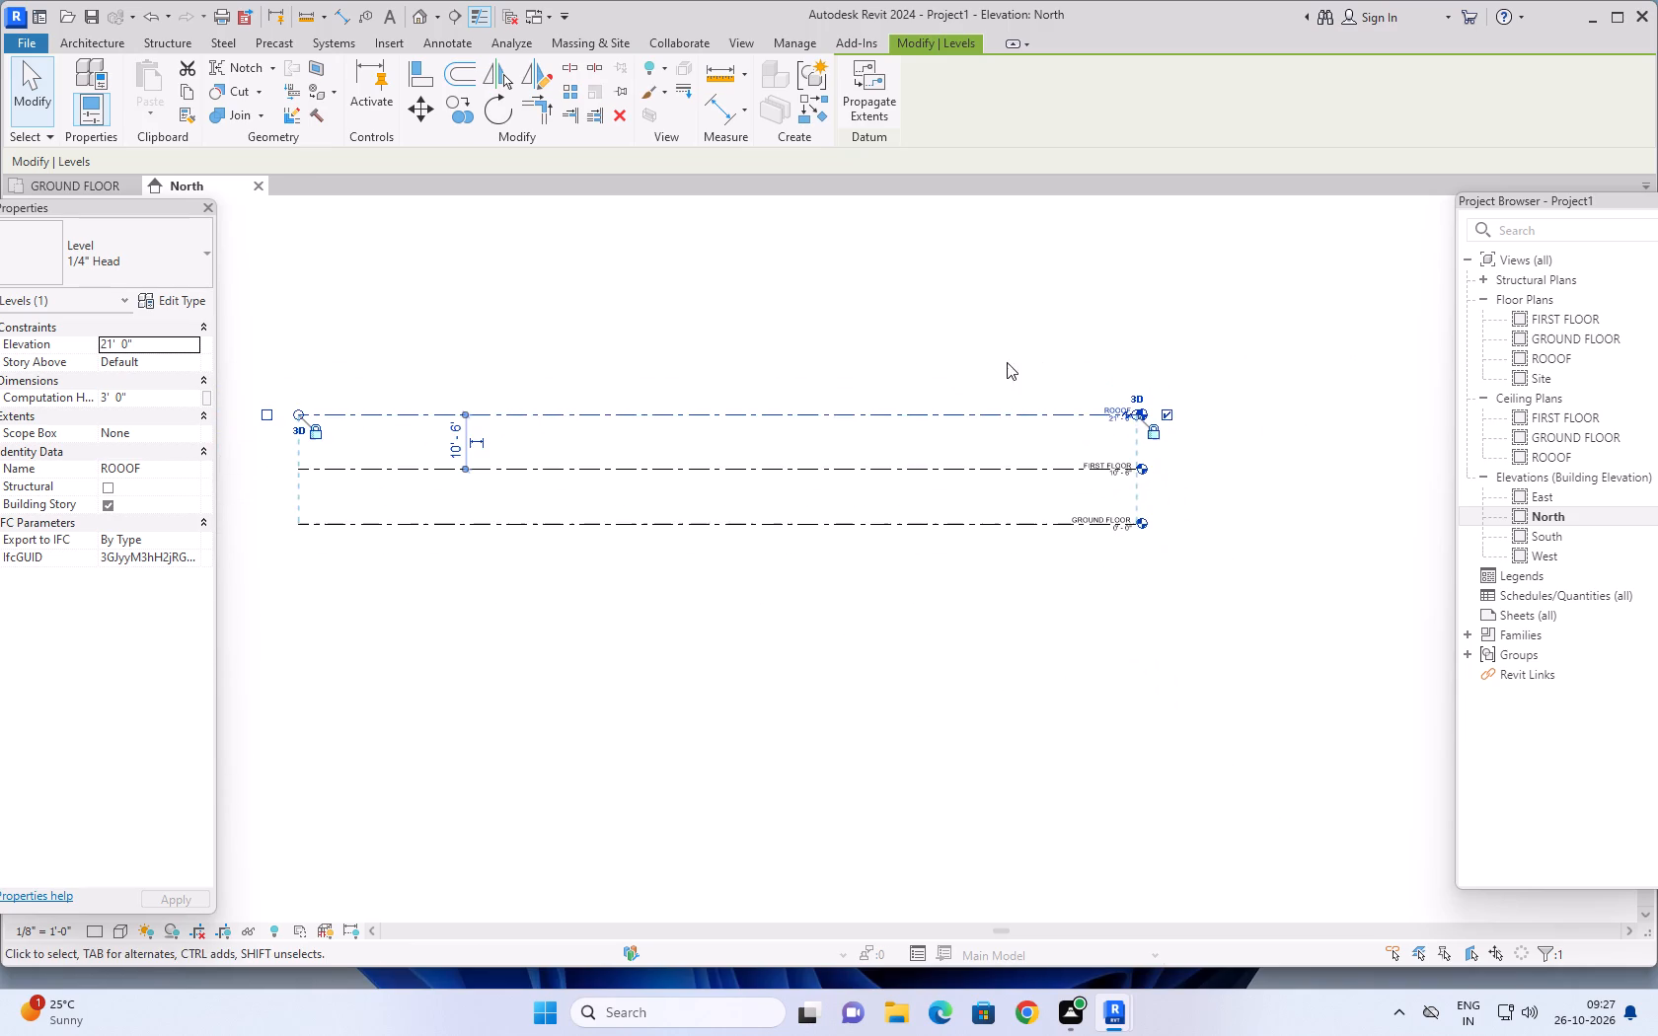
middle_click_drag(947, 348, 989, 378)
key("Escape")
key("Escape")
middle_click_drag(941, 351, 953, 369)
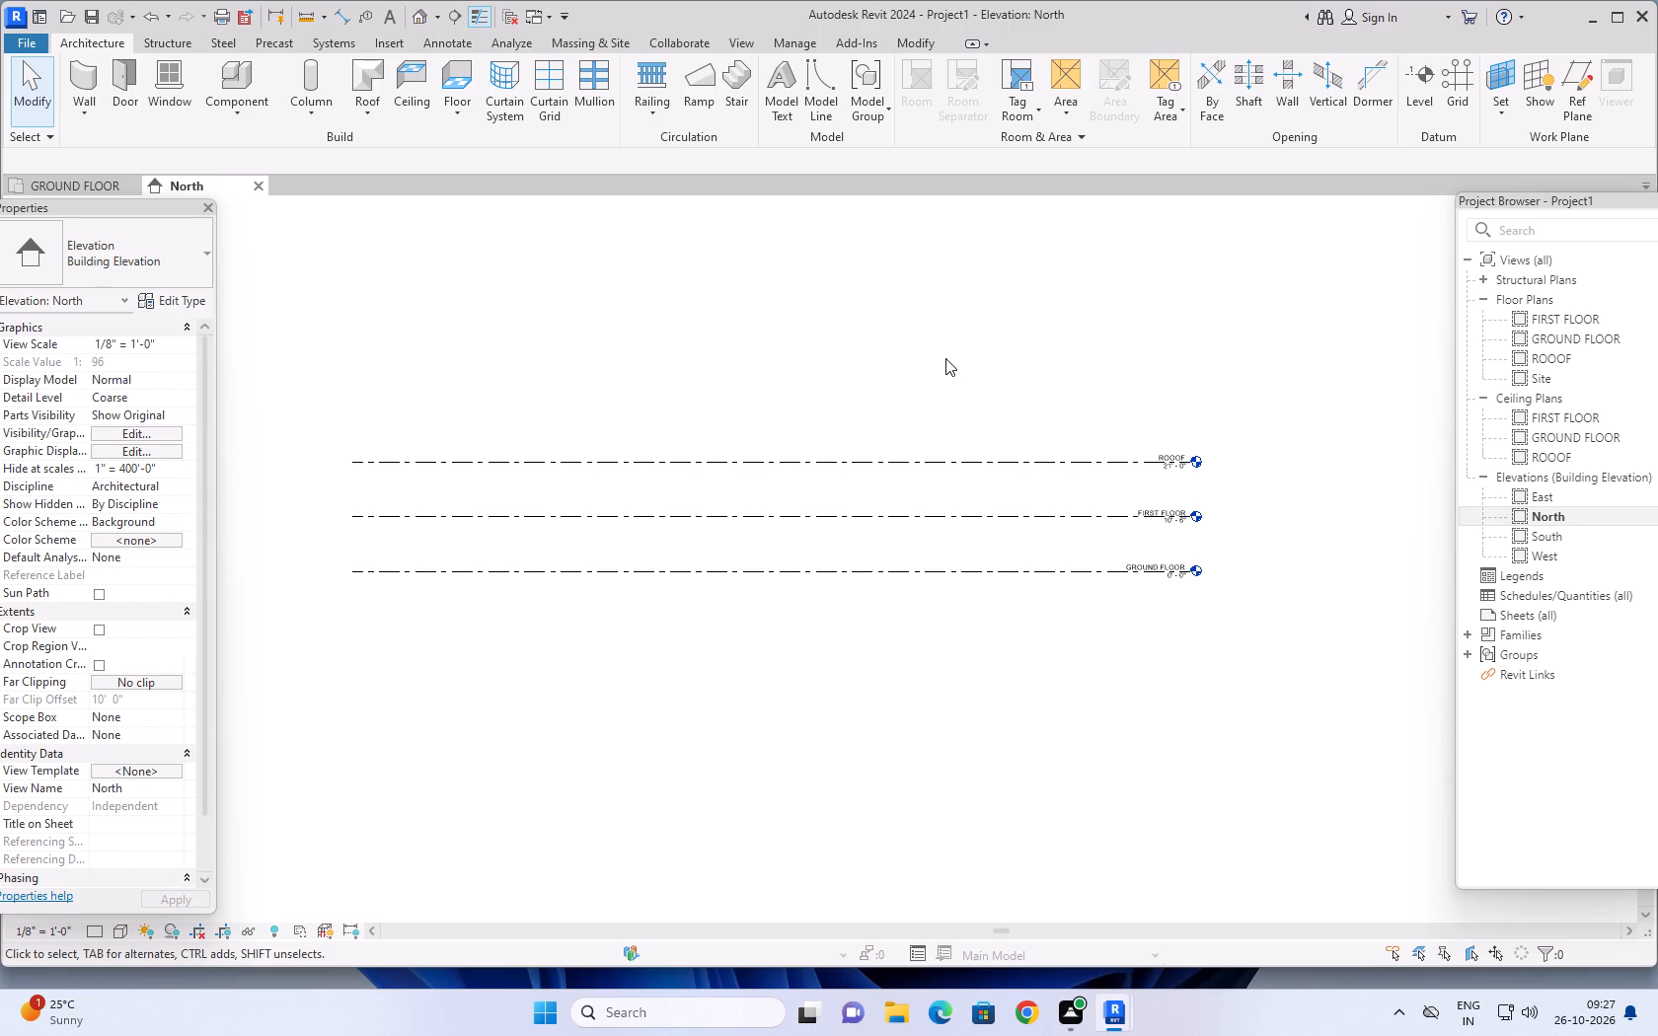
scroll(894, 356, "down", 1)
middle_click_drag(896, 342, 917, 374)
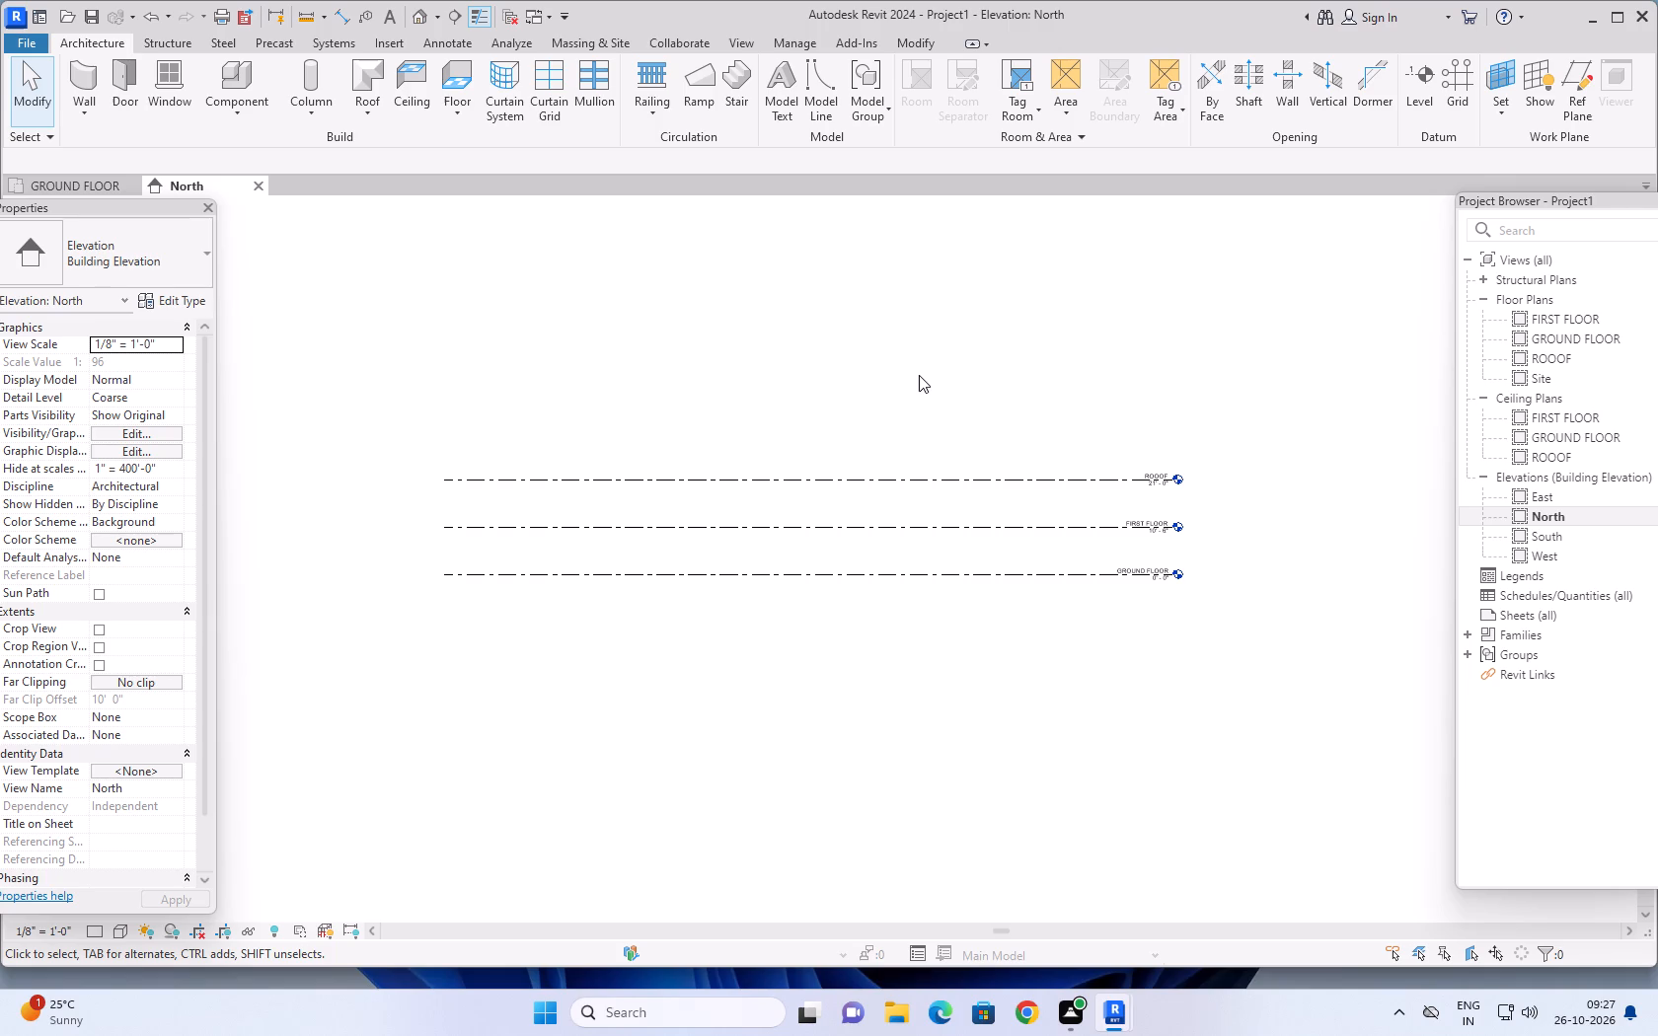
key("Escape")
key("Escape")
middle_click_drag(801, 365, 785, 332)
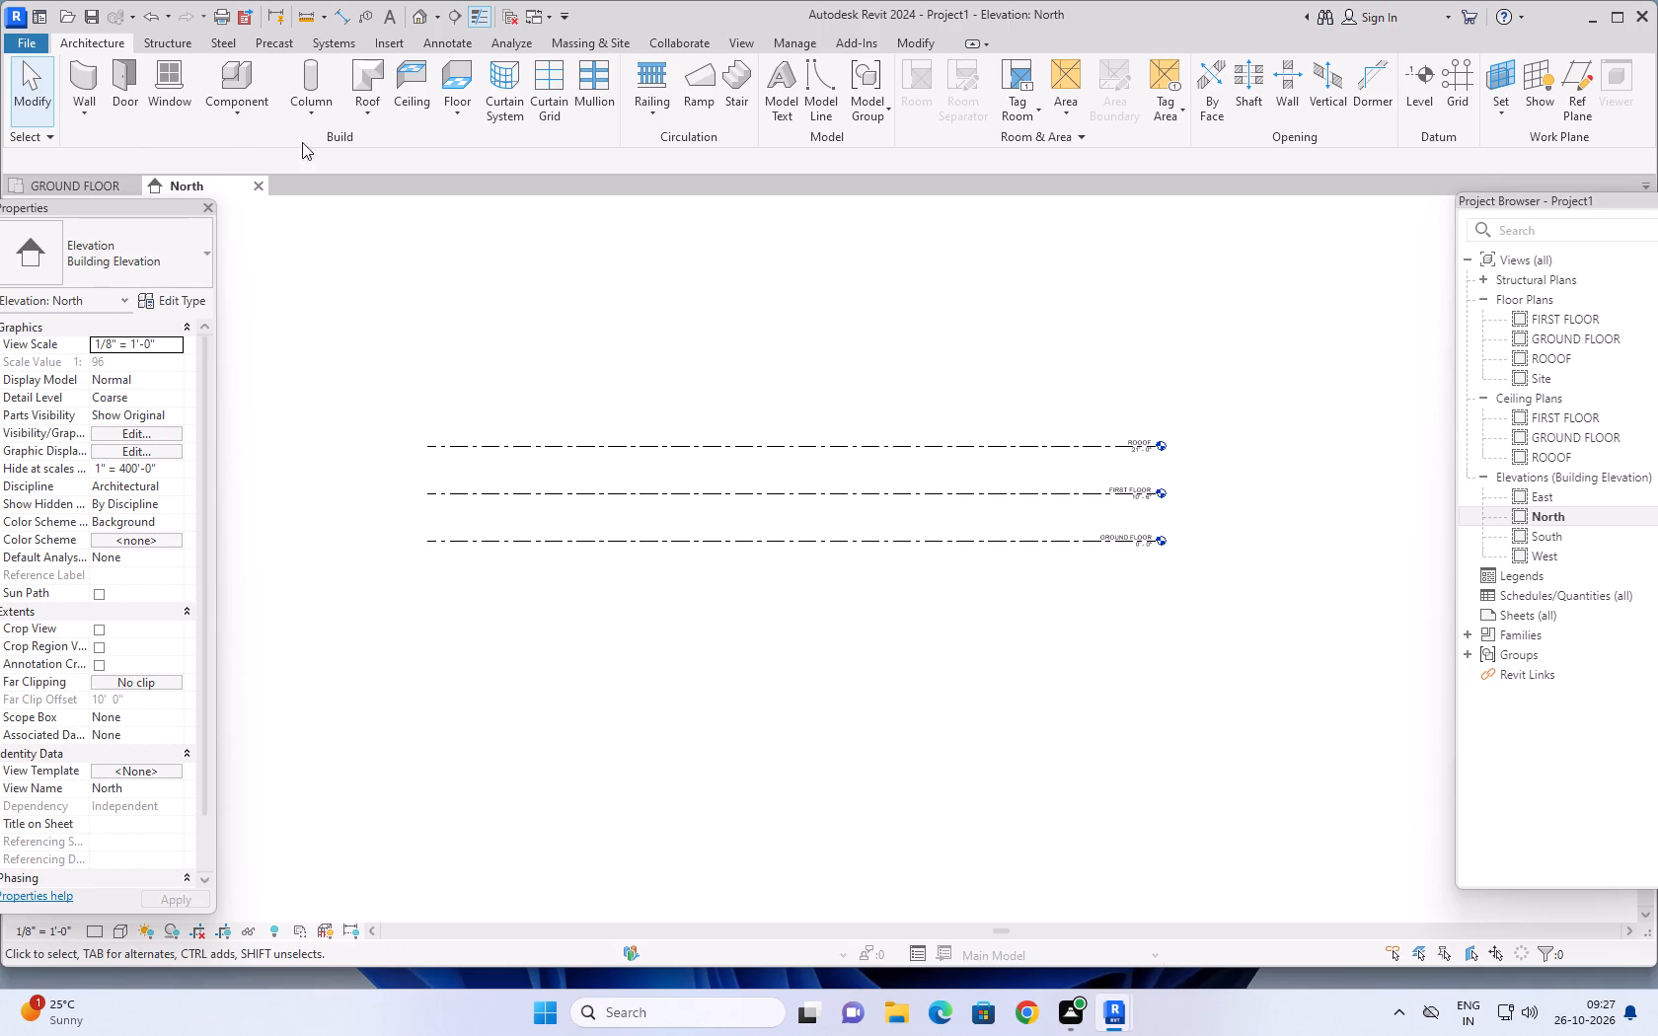
Link 3-bedroom-double-garage-two-storey-house-plan.dwg into the GROUND FLOOR plan with Auto - Center to Center positioning.
left_click(85, 186)
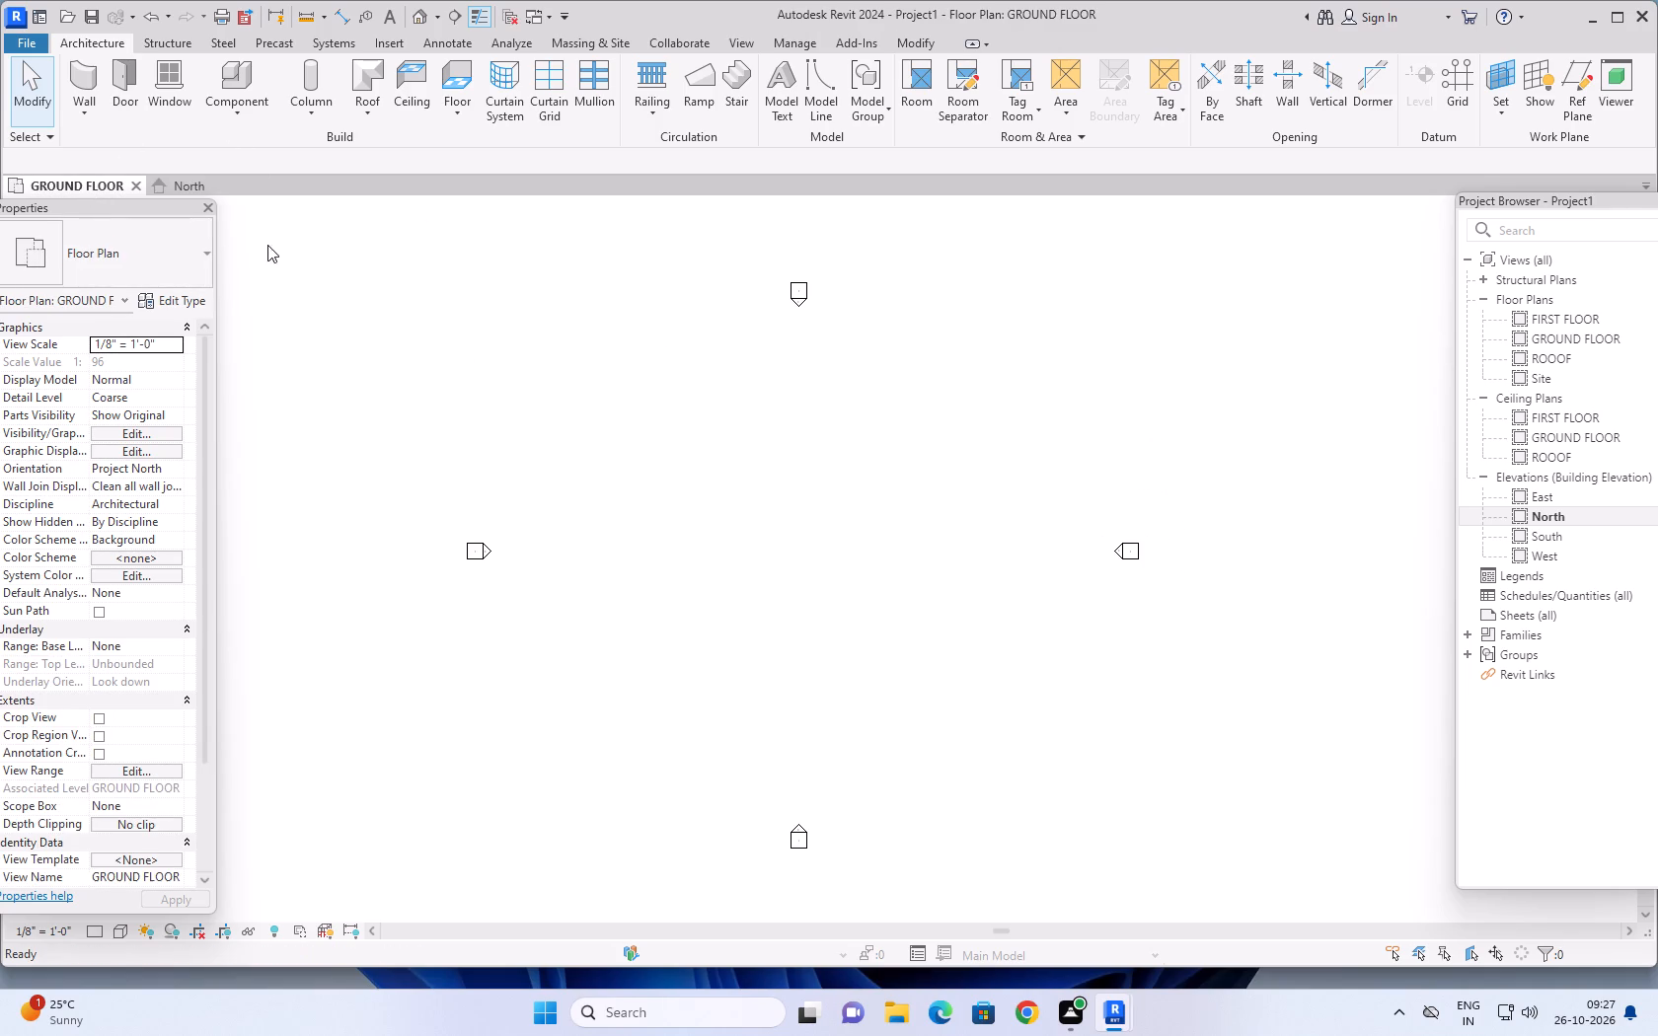
middle_click_drag(793, 483, 786, 459)
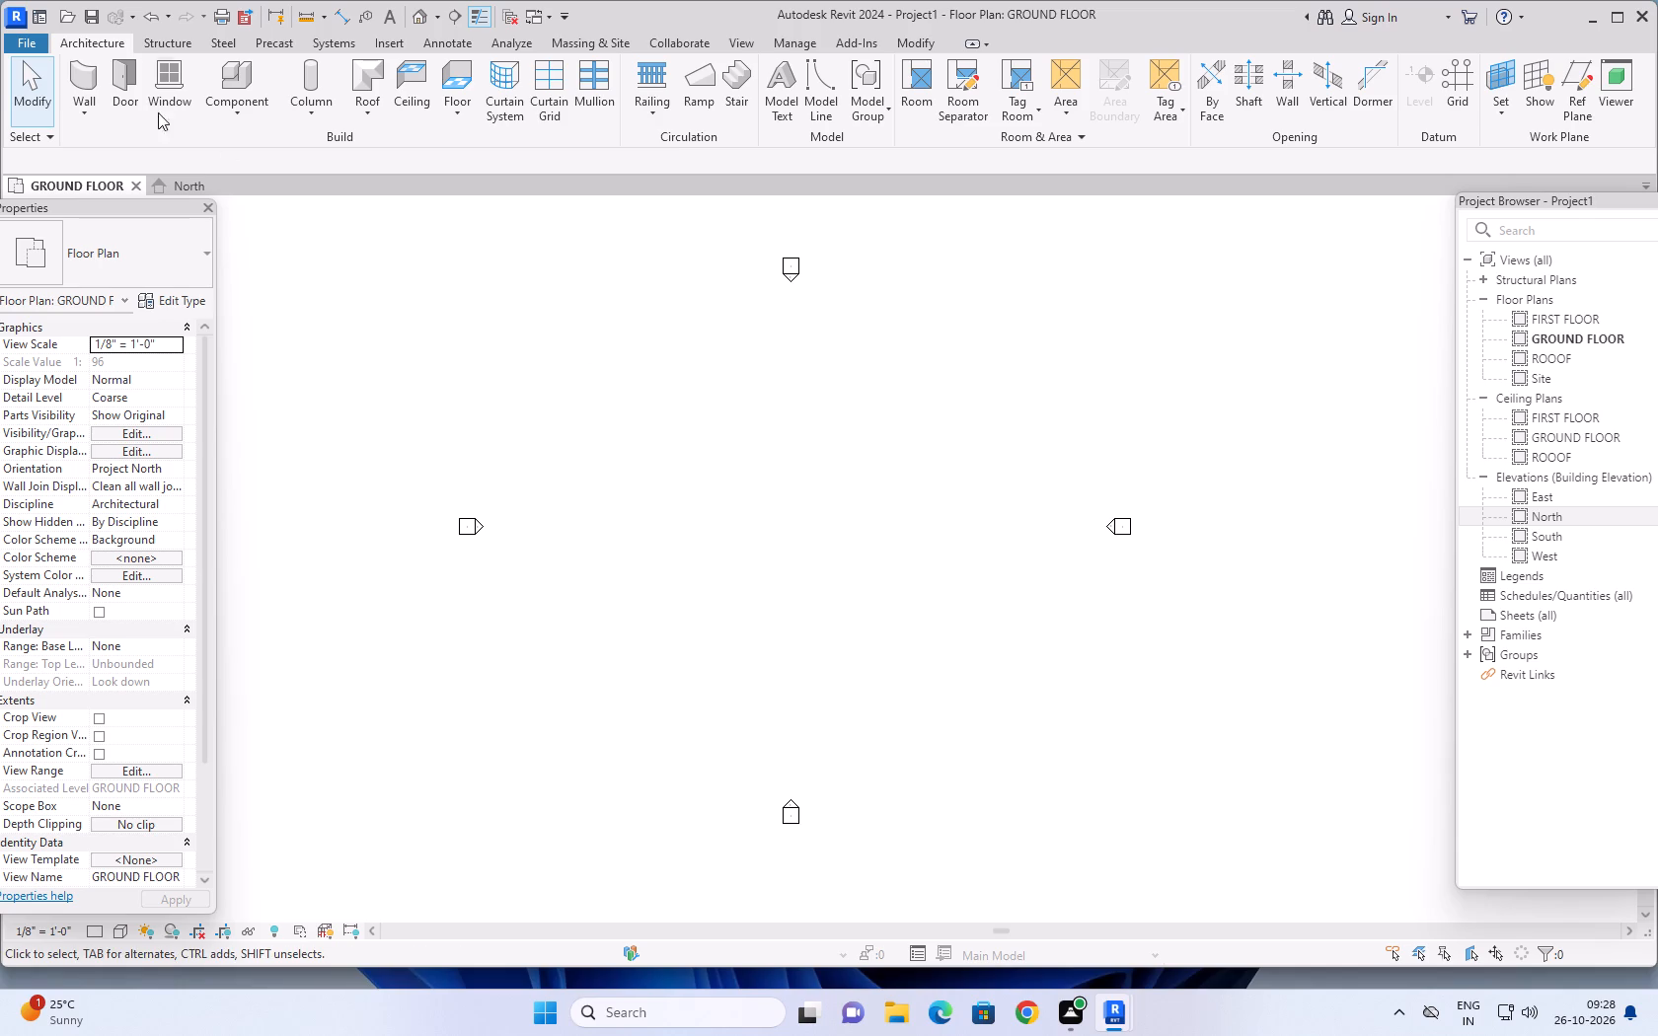
left_click(383, 41)
left_click(158, 93)
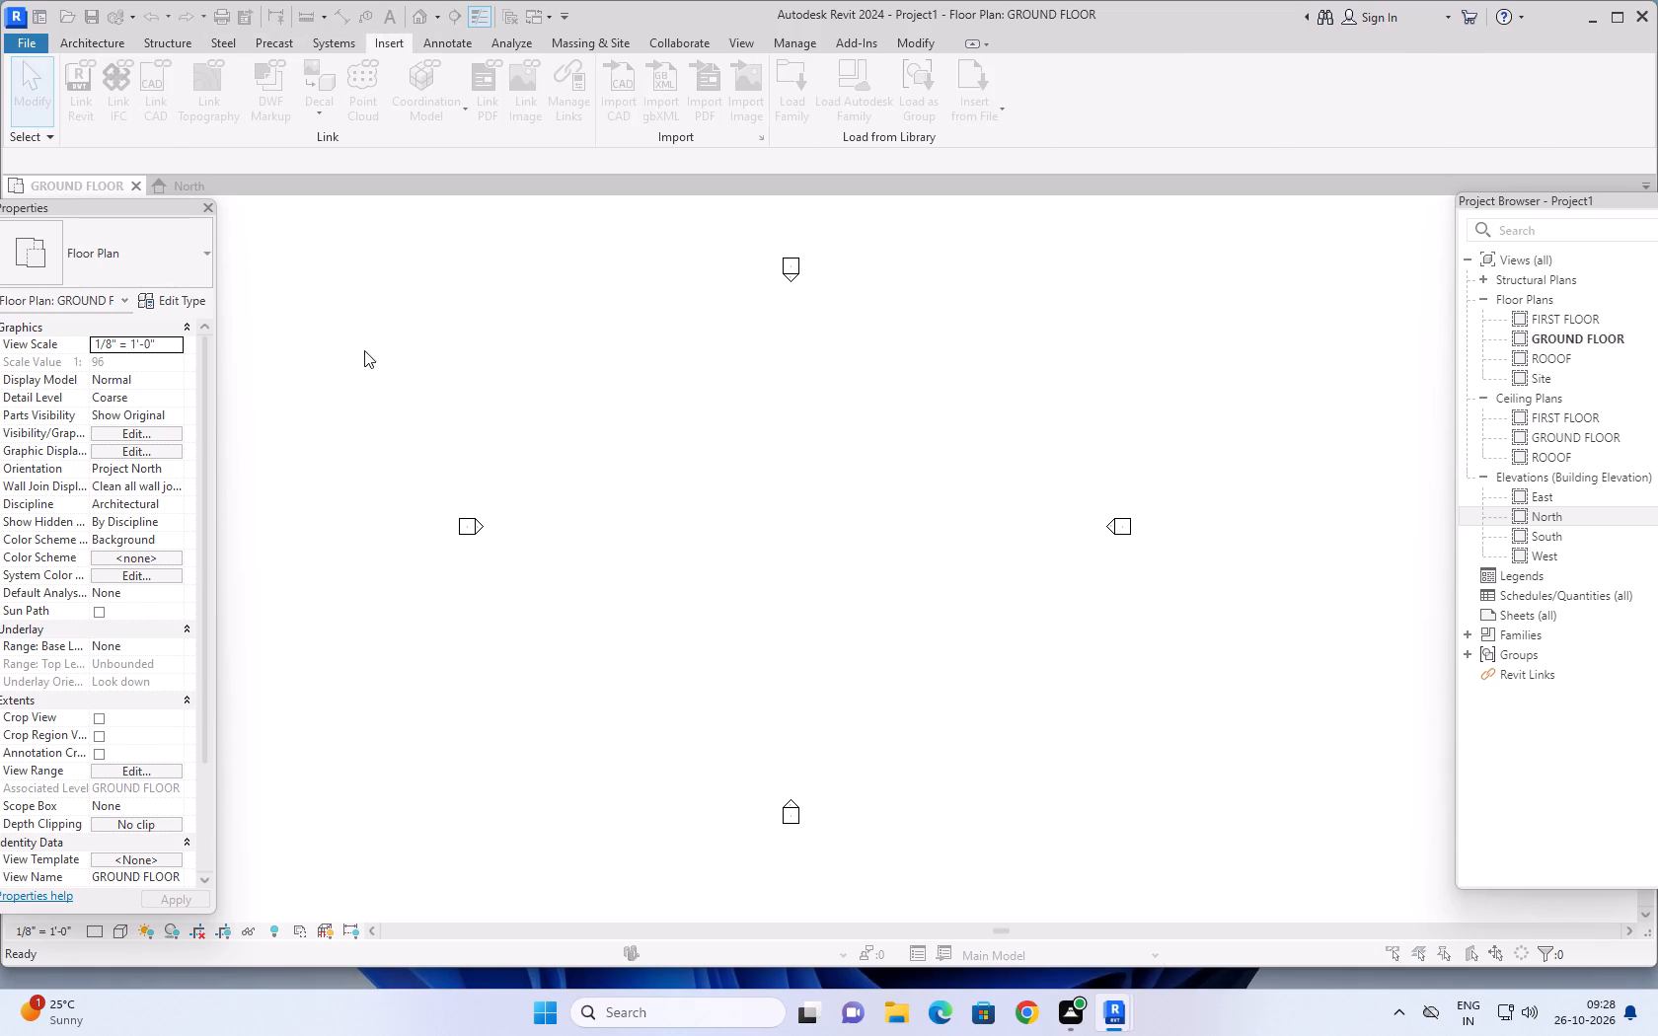
left_click(509, 365)
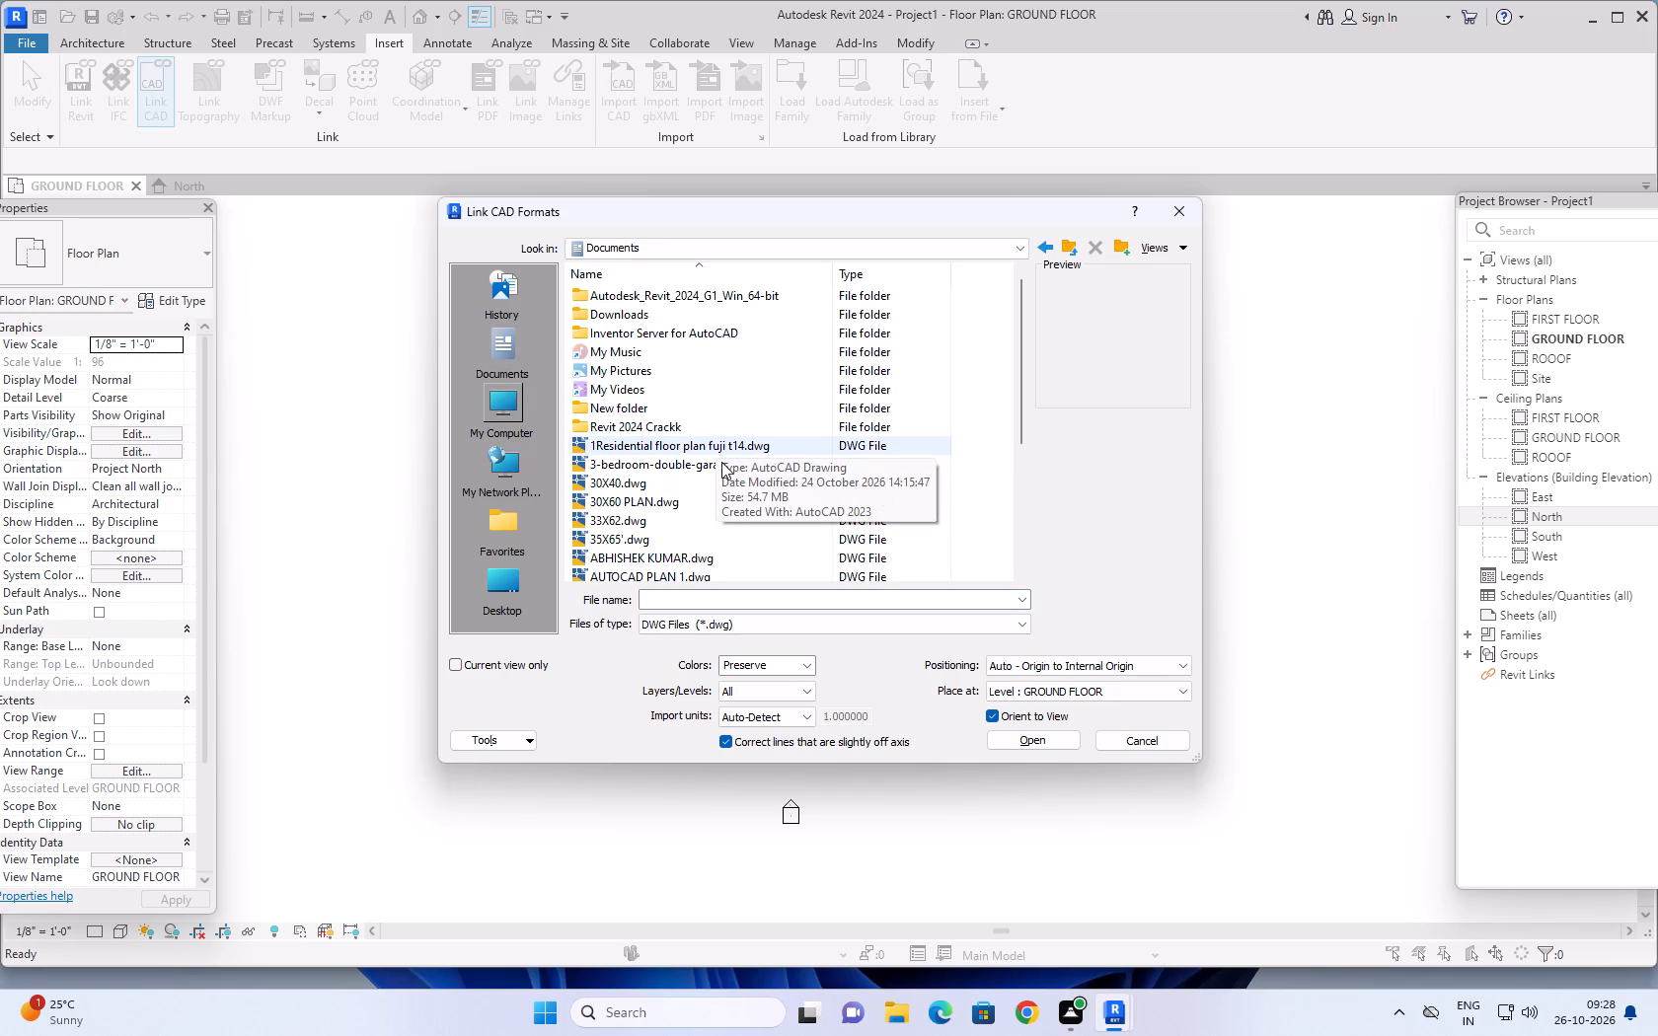
left_click(688, 464)
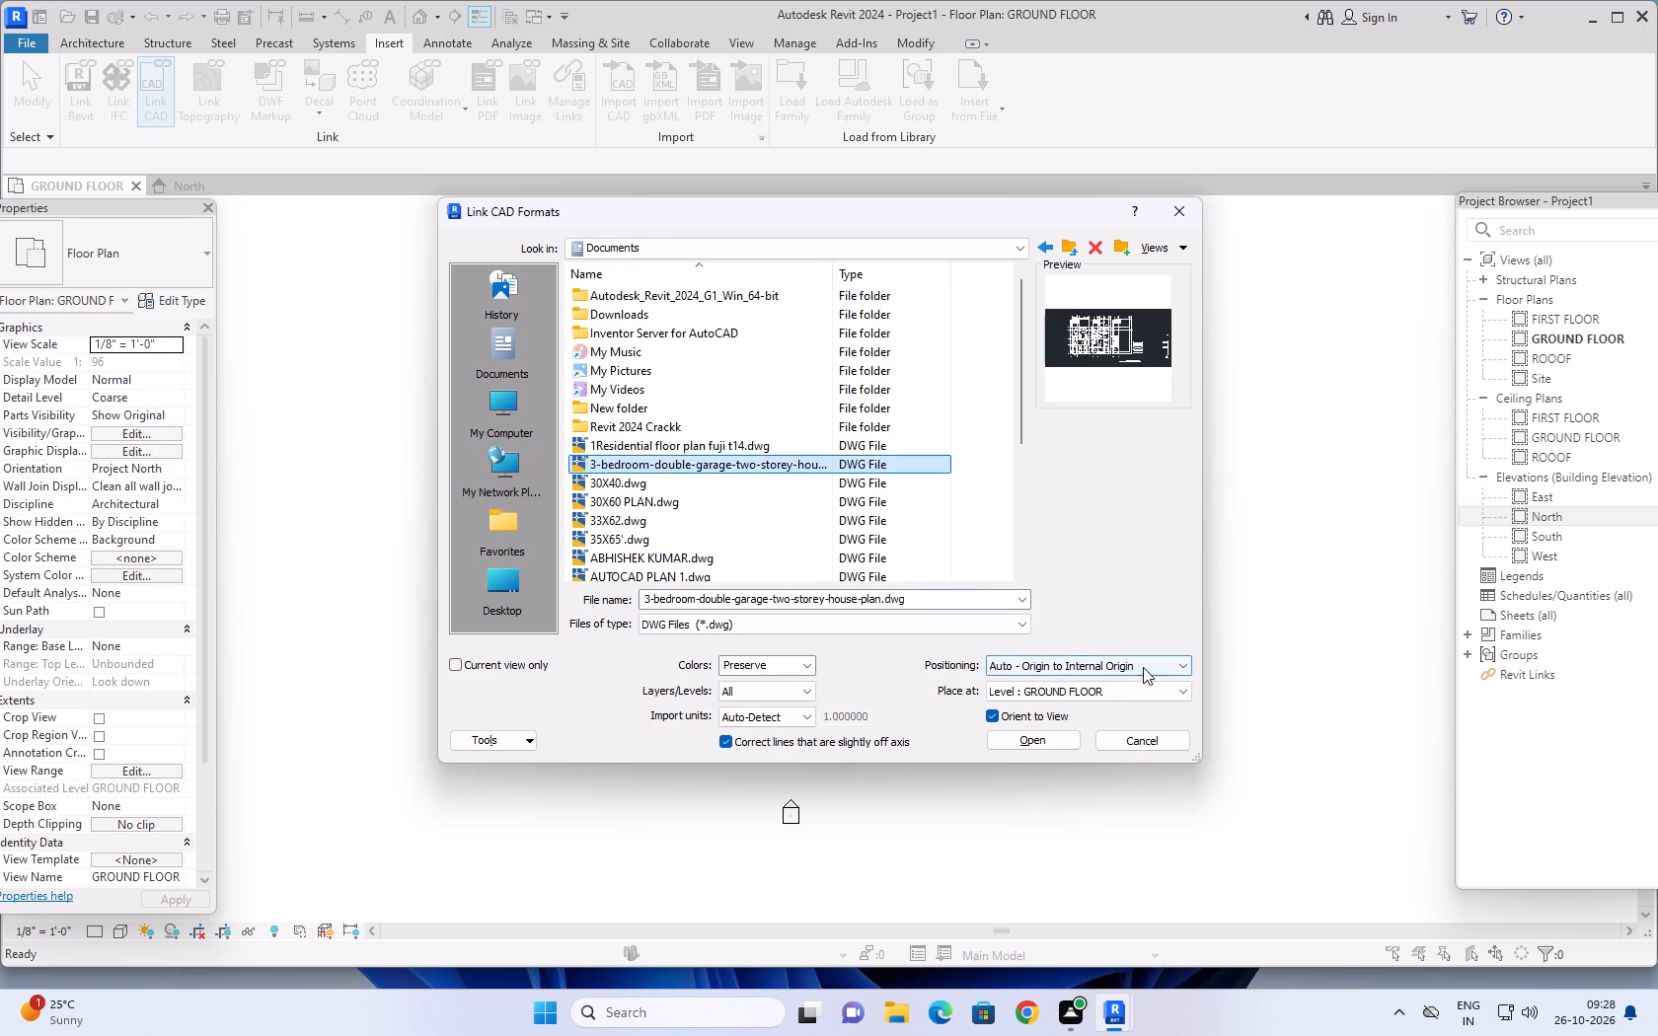
left_click(1159, 664)
left_click(1129, 684)
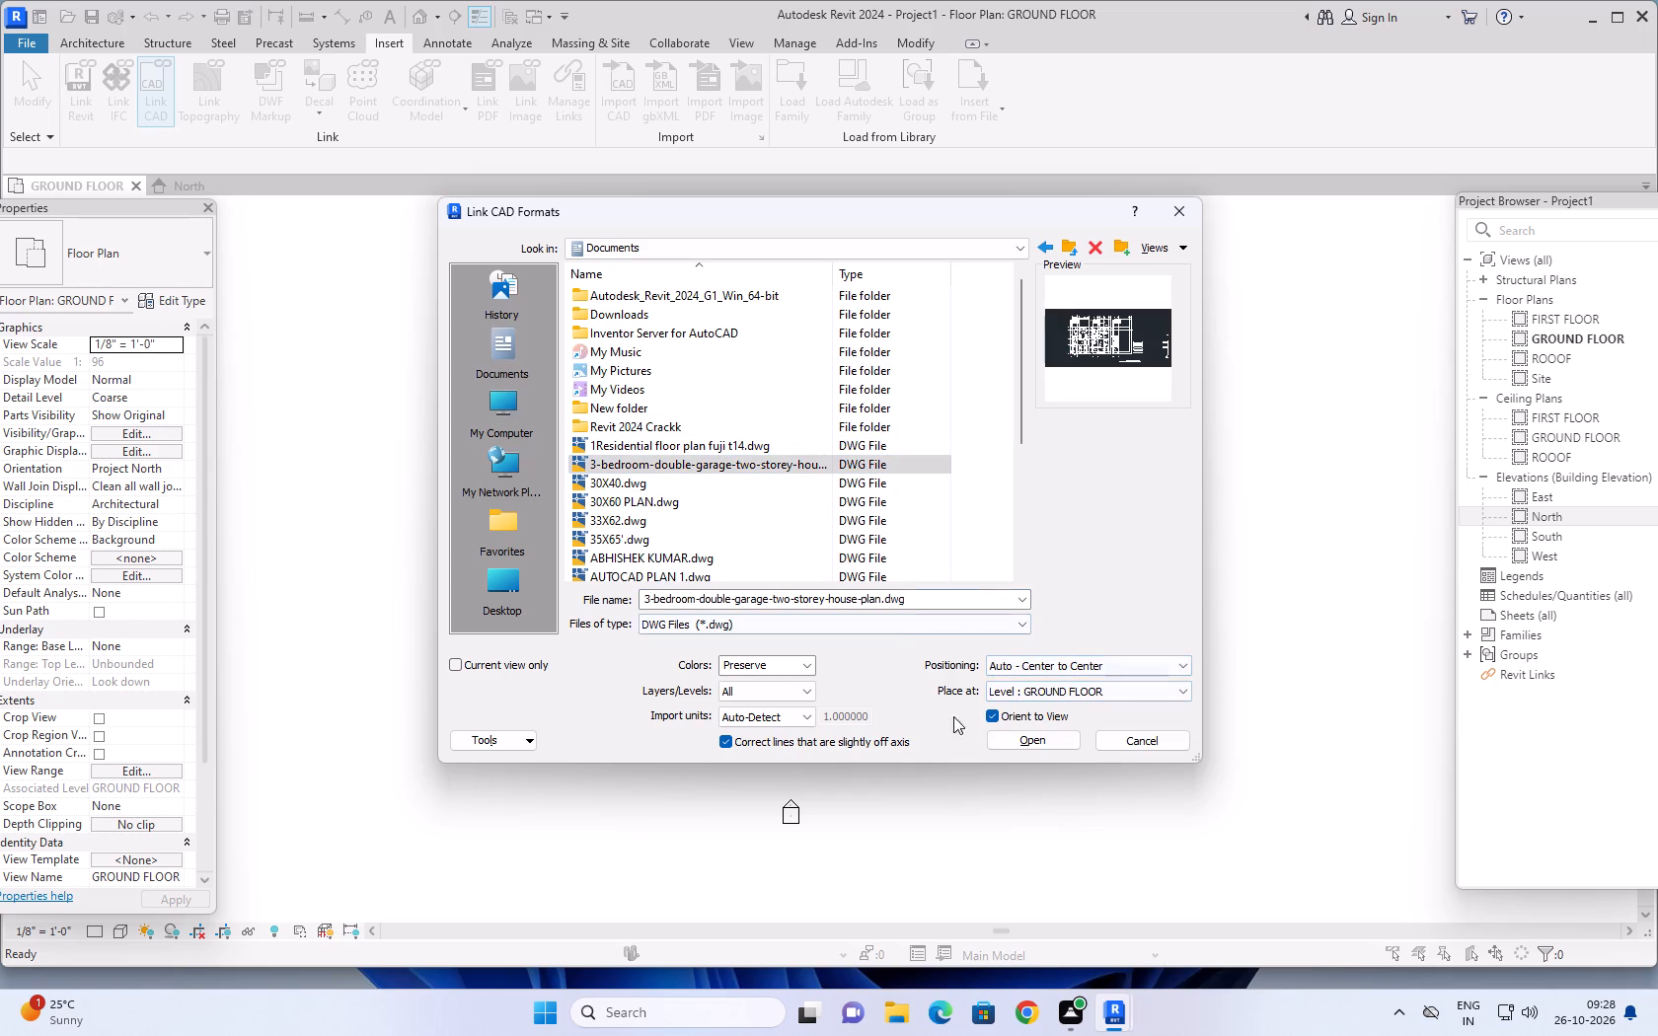
left_click(1010, 740)
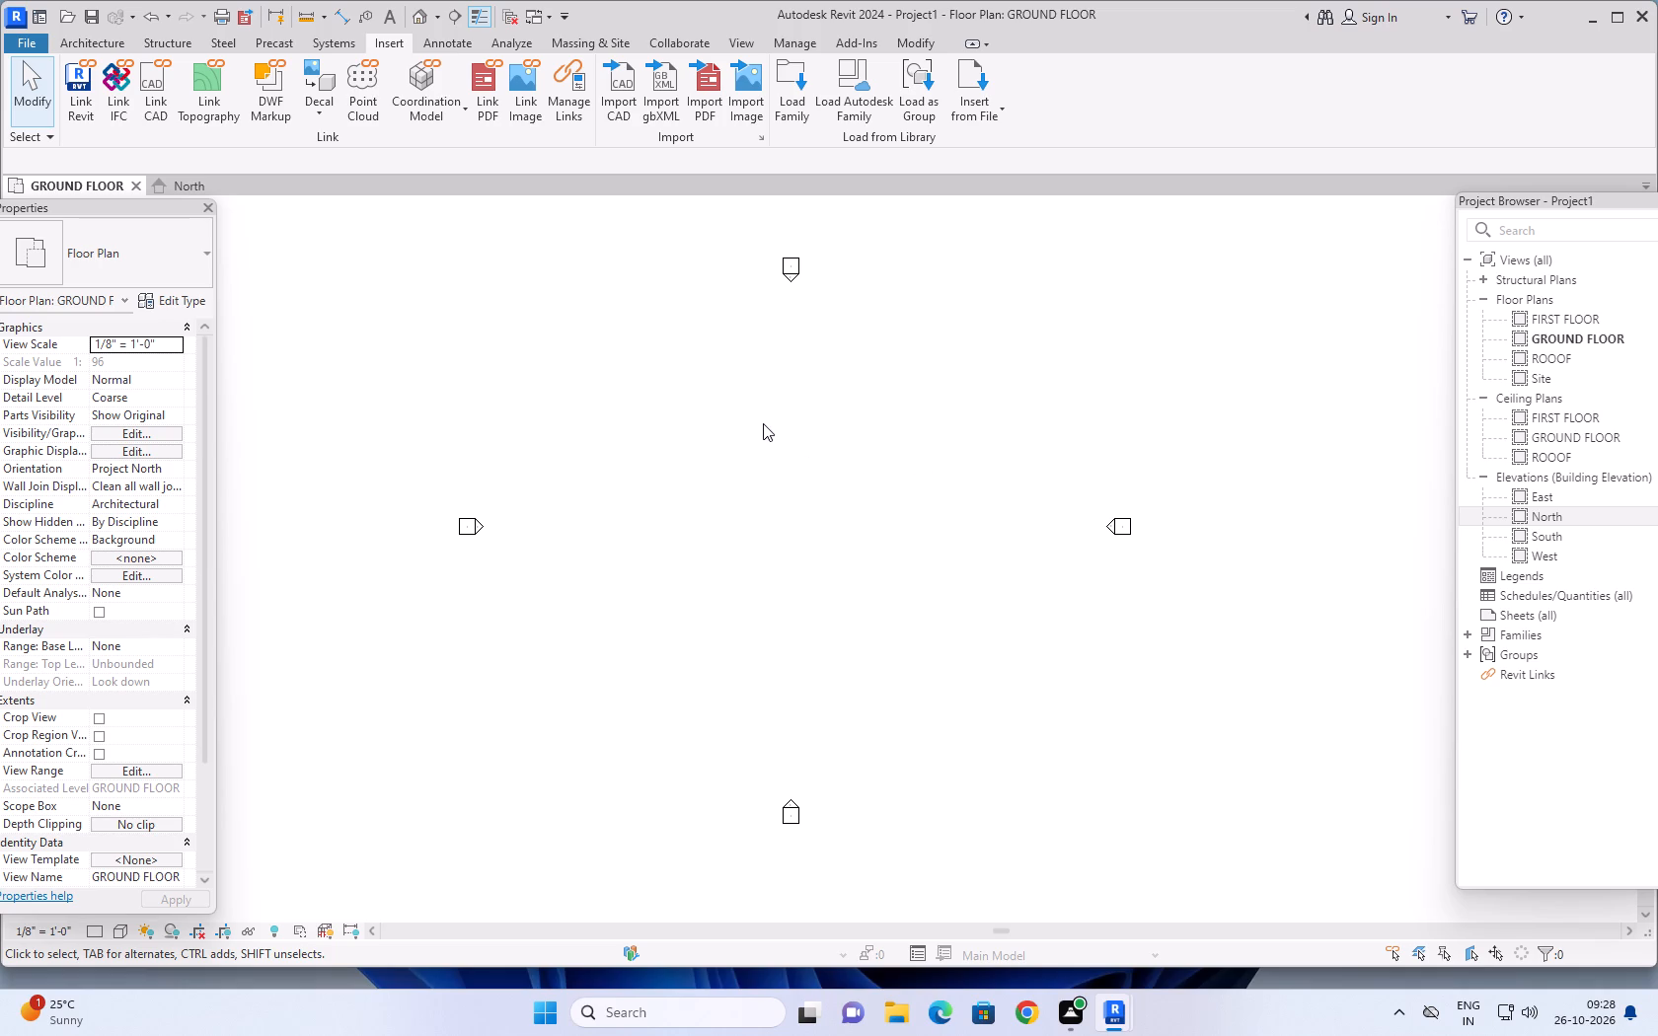
Link 3-bedroom-double-garage-two-storey-house-plan.dwg again at the GROUND FLOOR level as a new instance, positioned Auto - Center to Center.
left_click(149, 79)
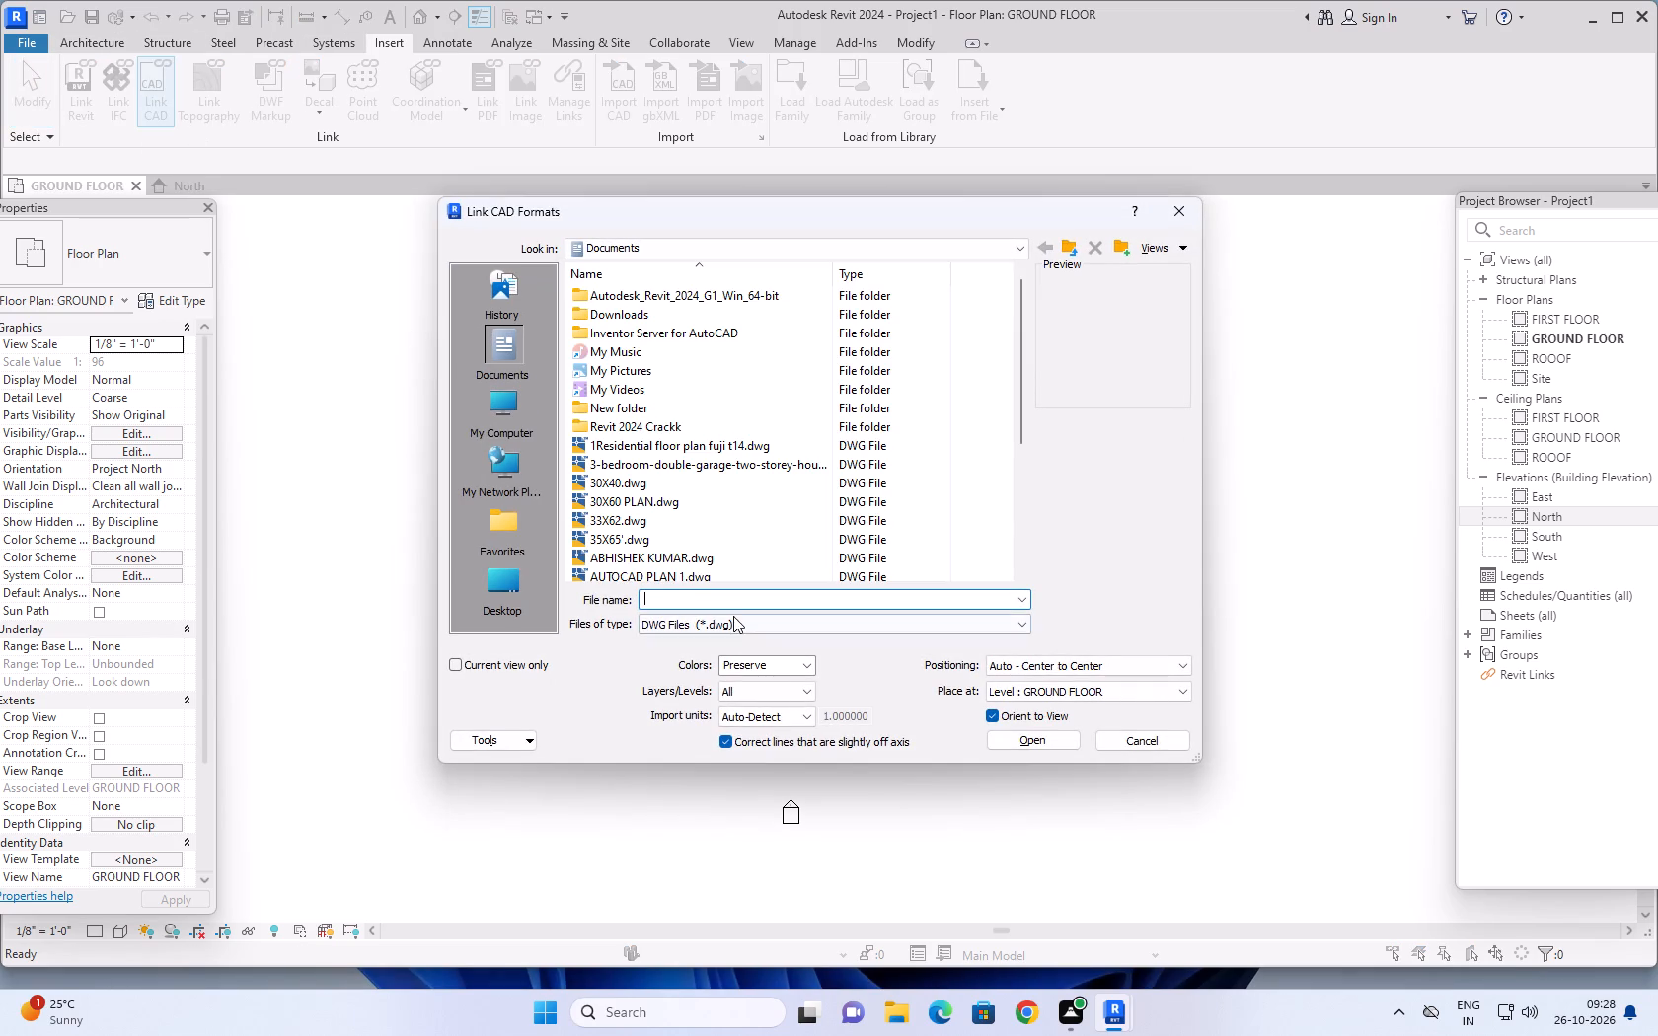
left_click(659, 462)
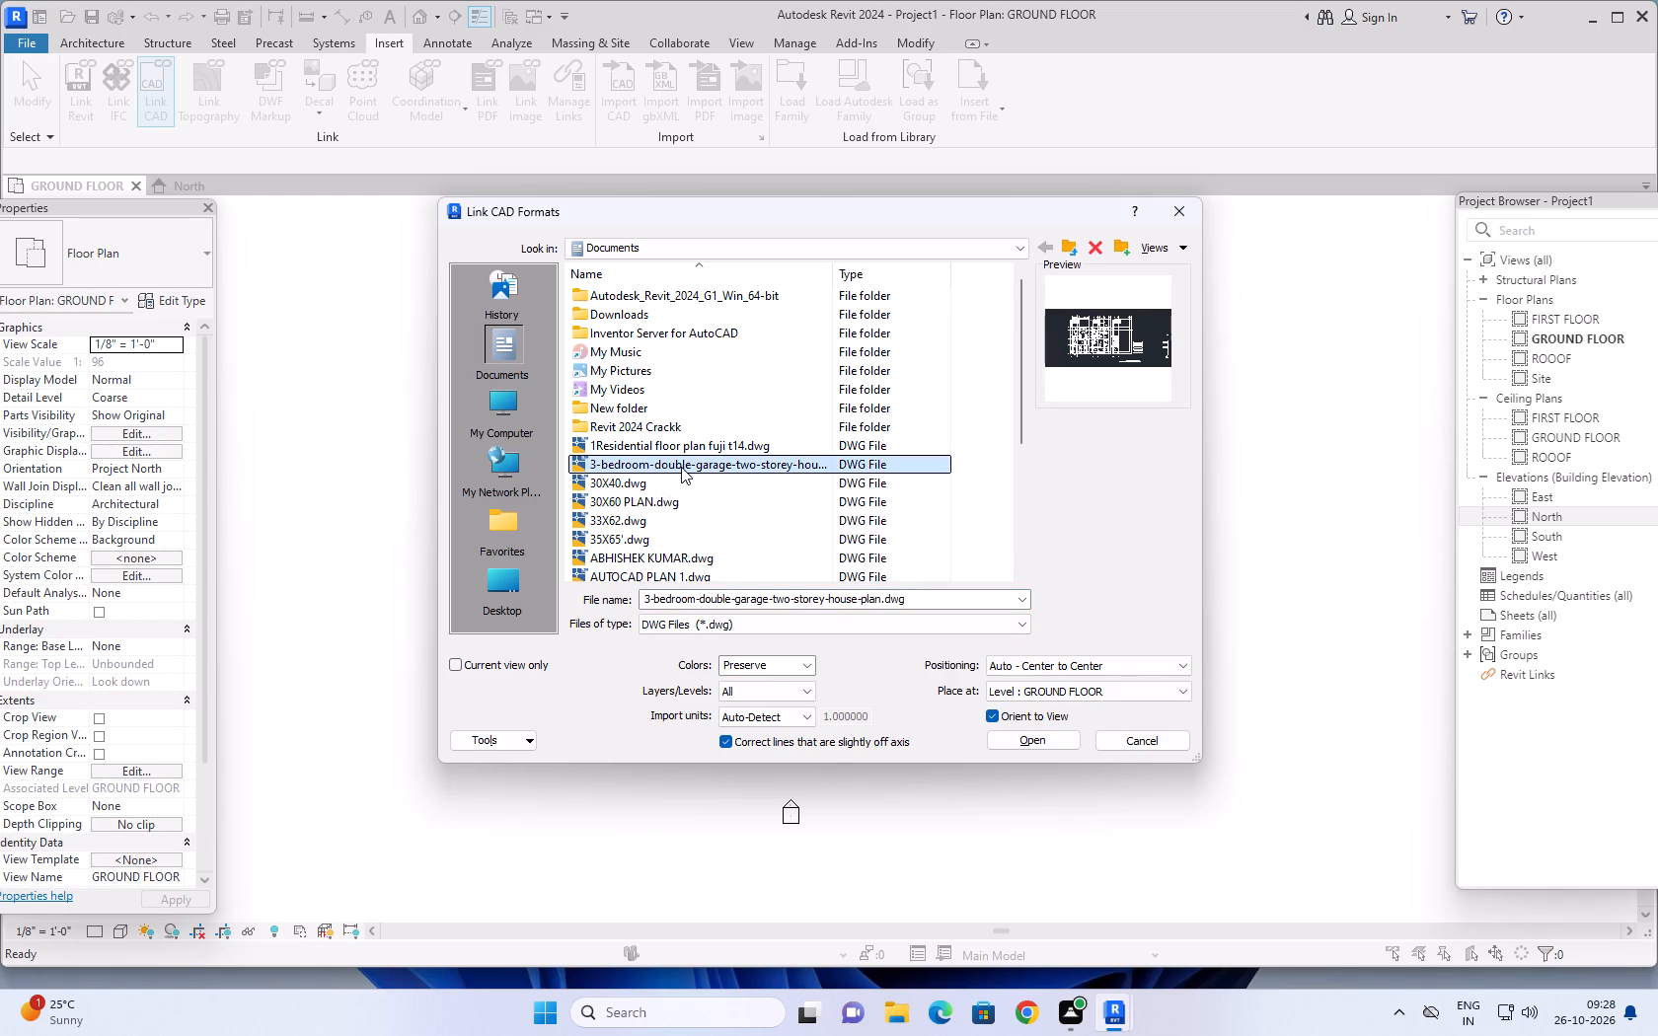
left_click(1018, 740)
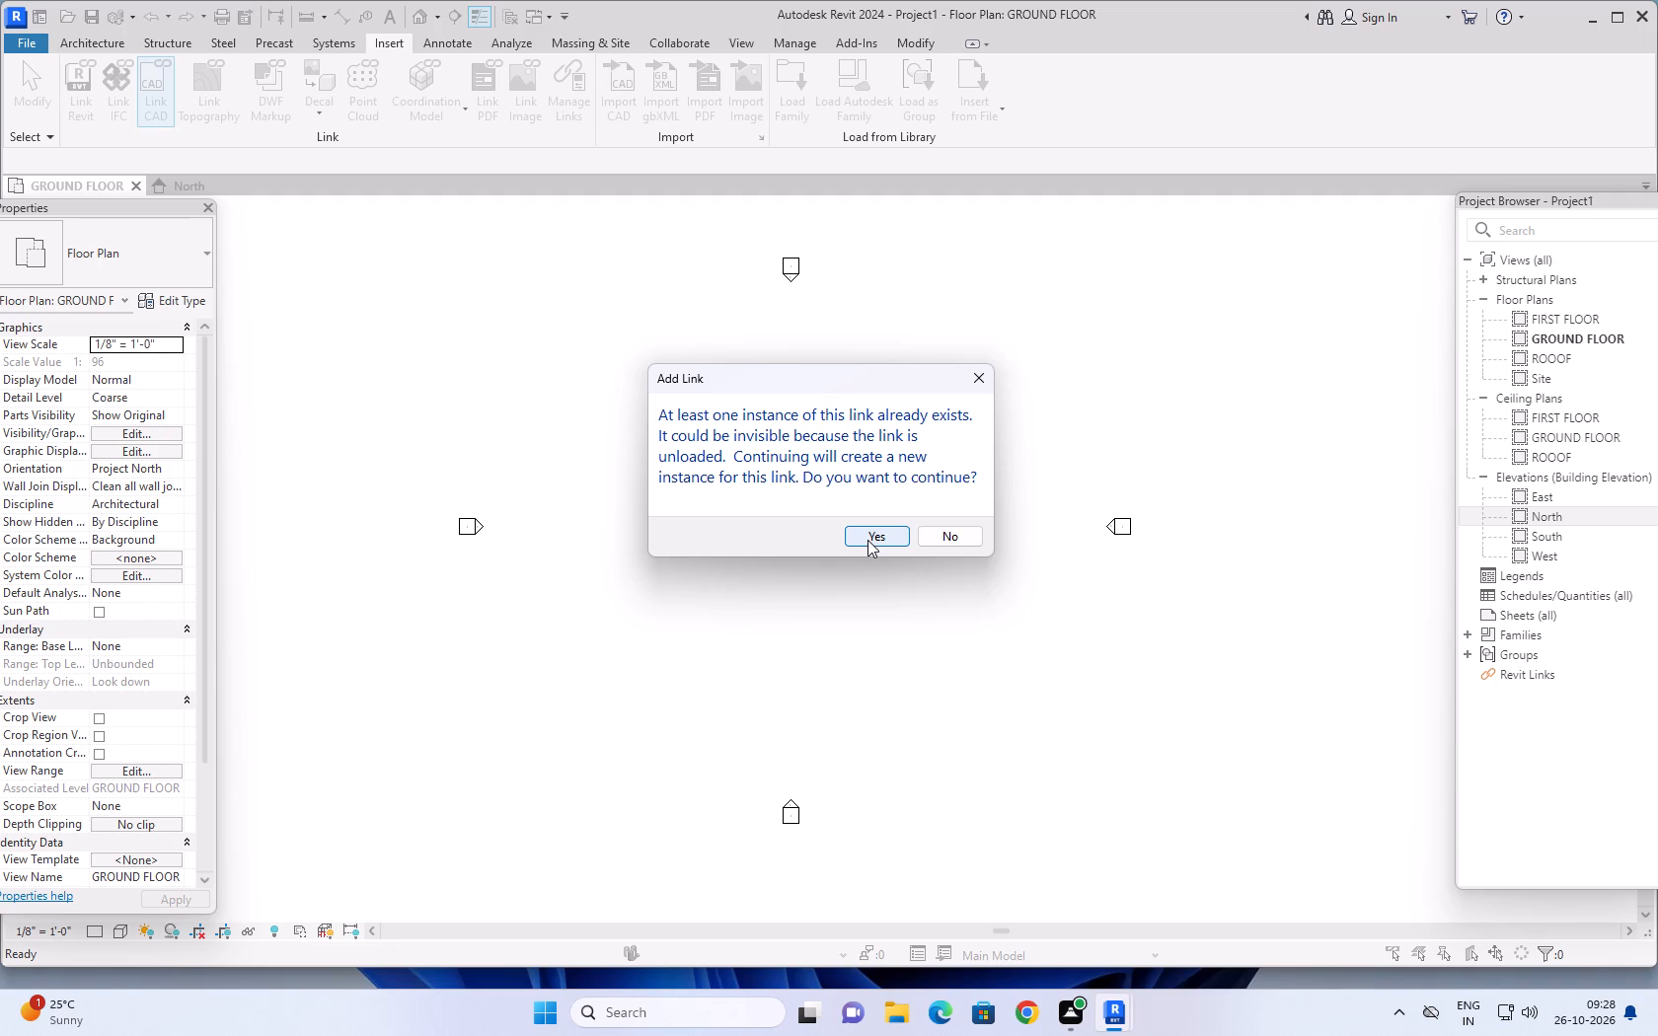
left_click(867, 536)
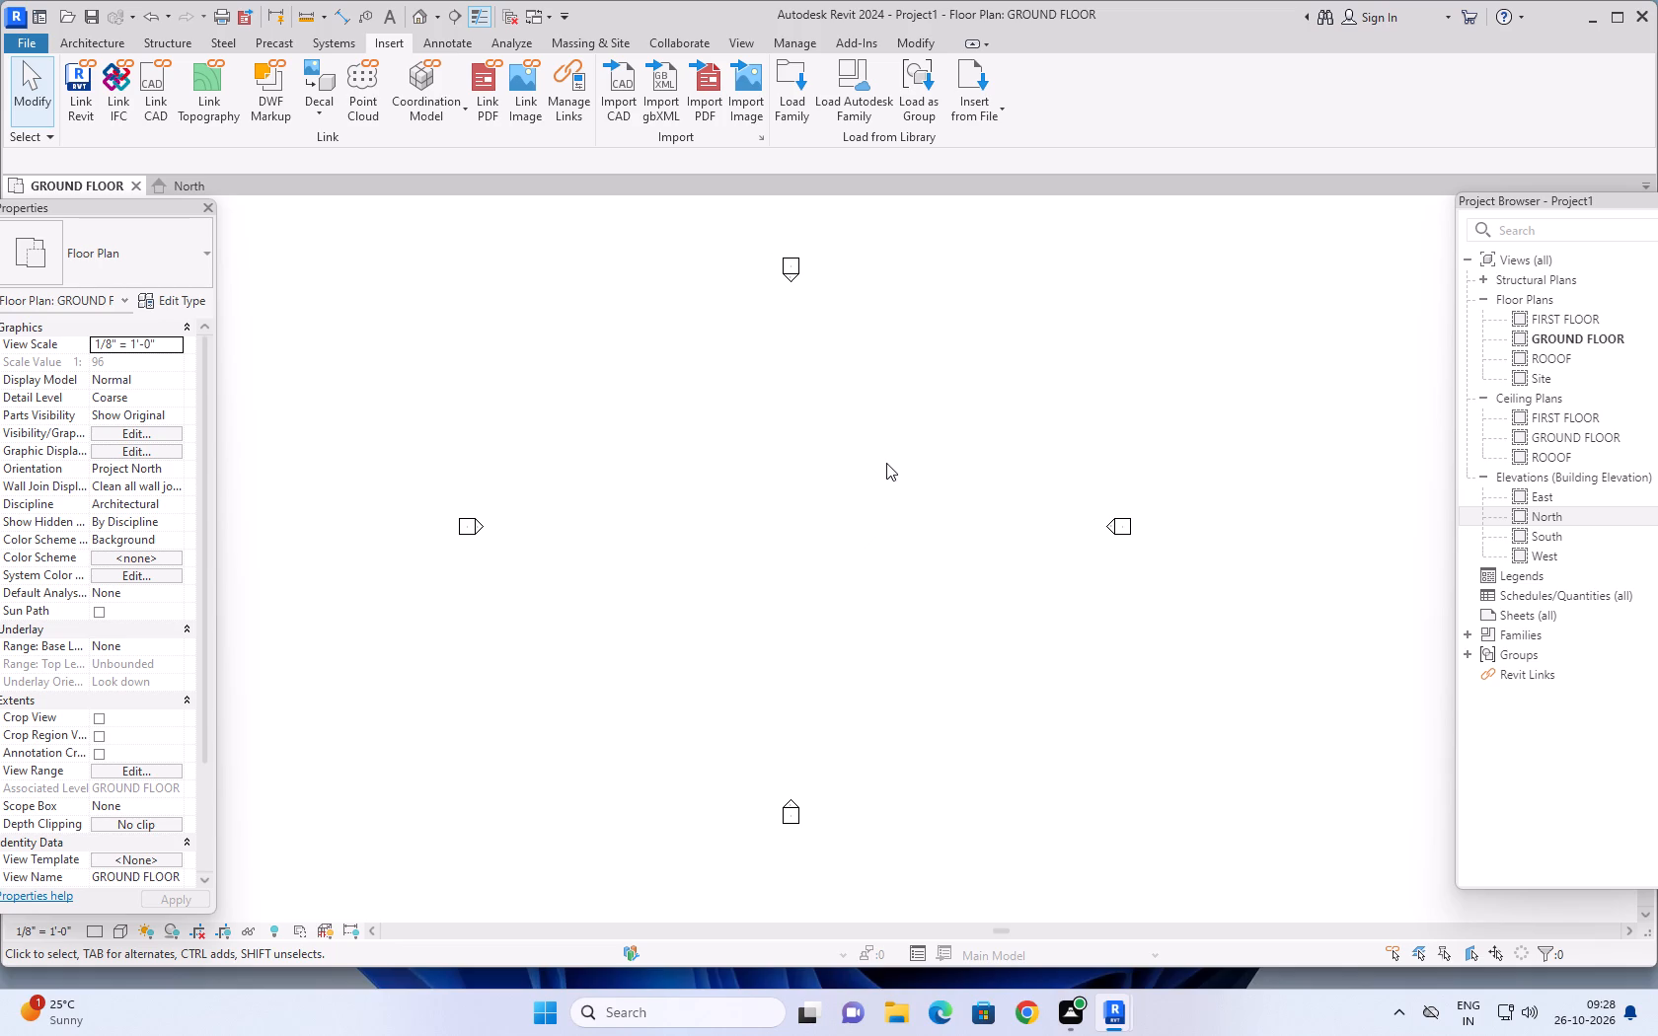
Look for the linked house plan in the GROUND FLOOR plan and the default 3D view, and check its work plane.
scroll(886, 463, "up", 6)
scroll(876, 457, "down", 7)
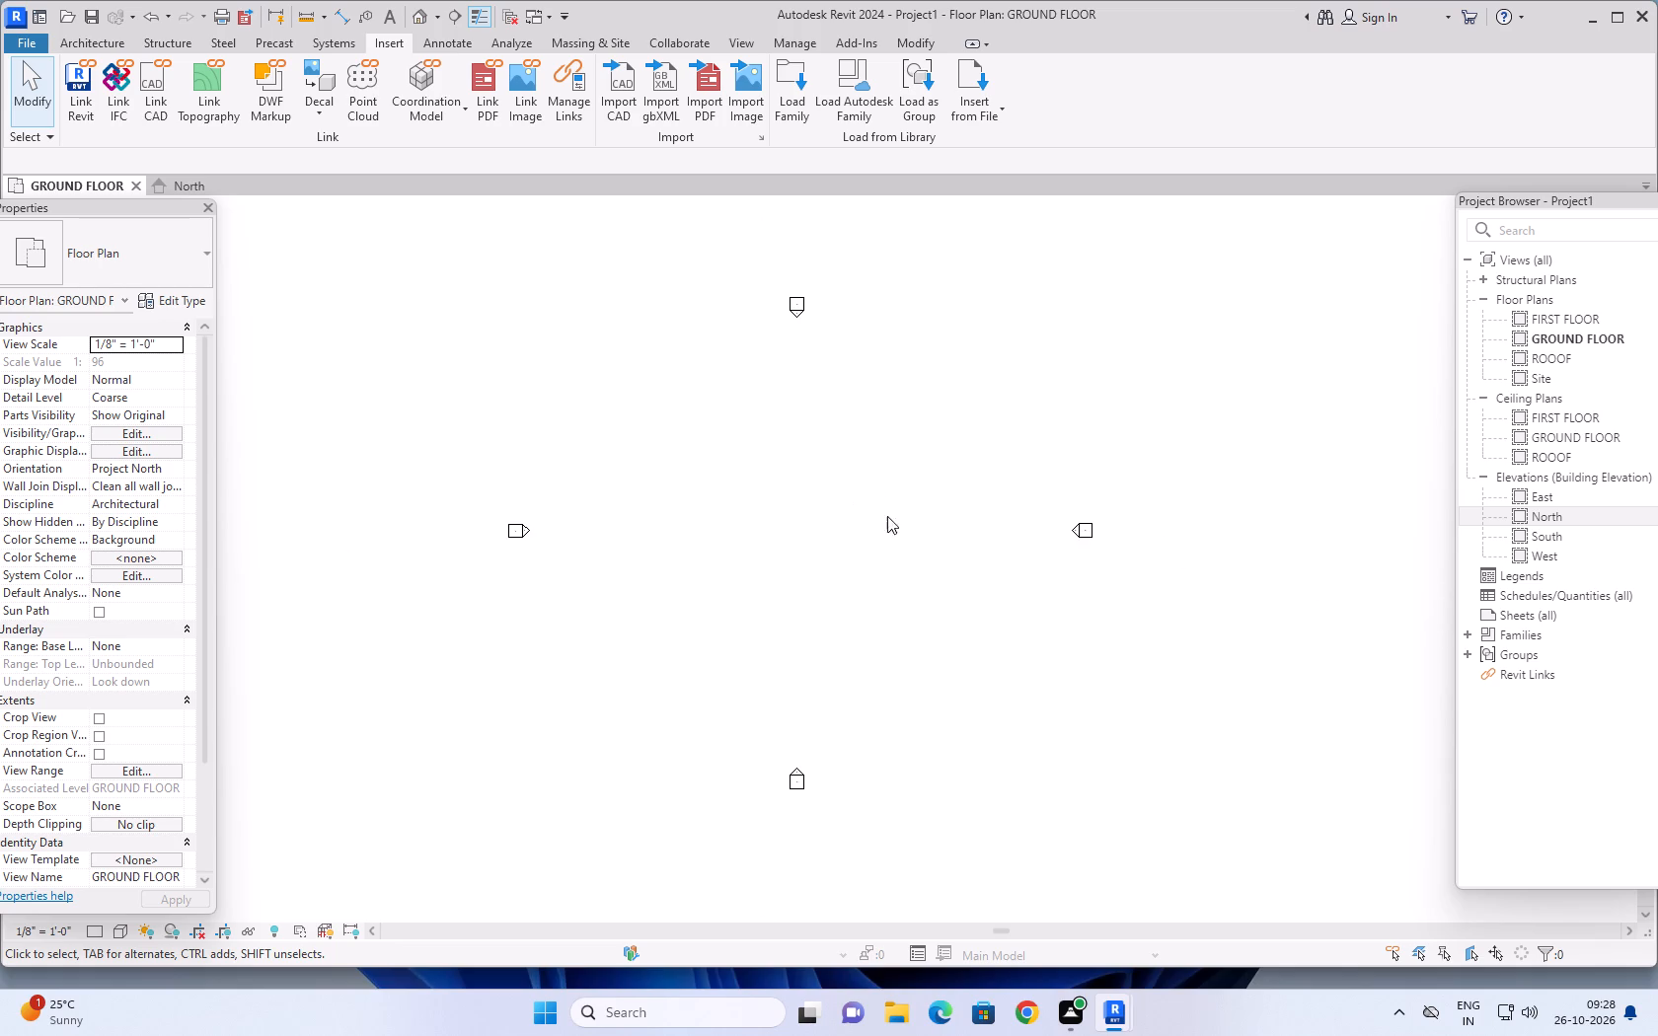
middle_click(887, 515)
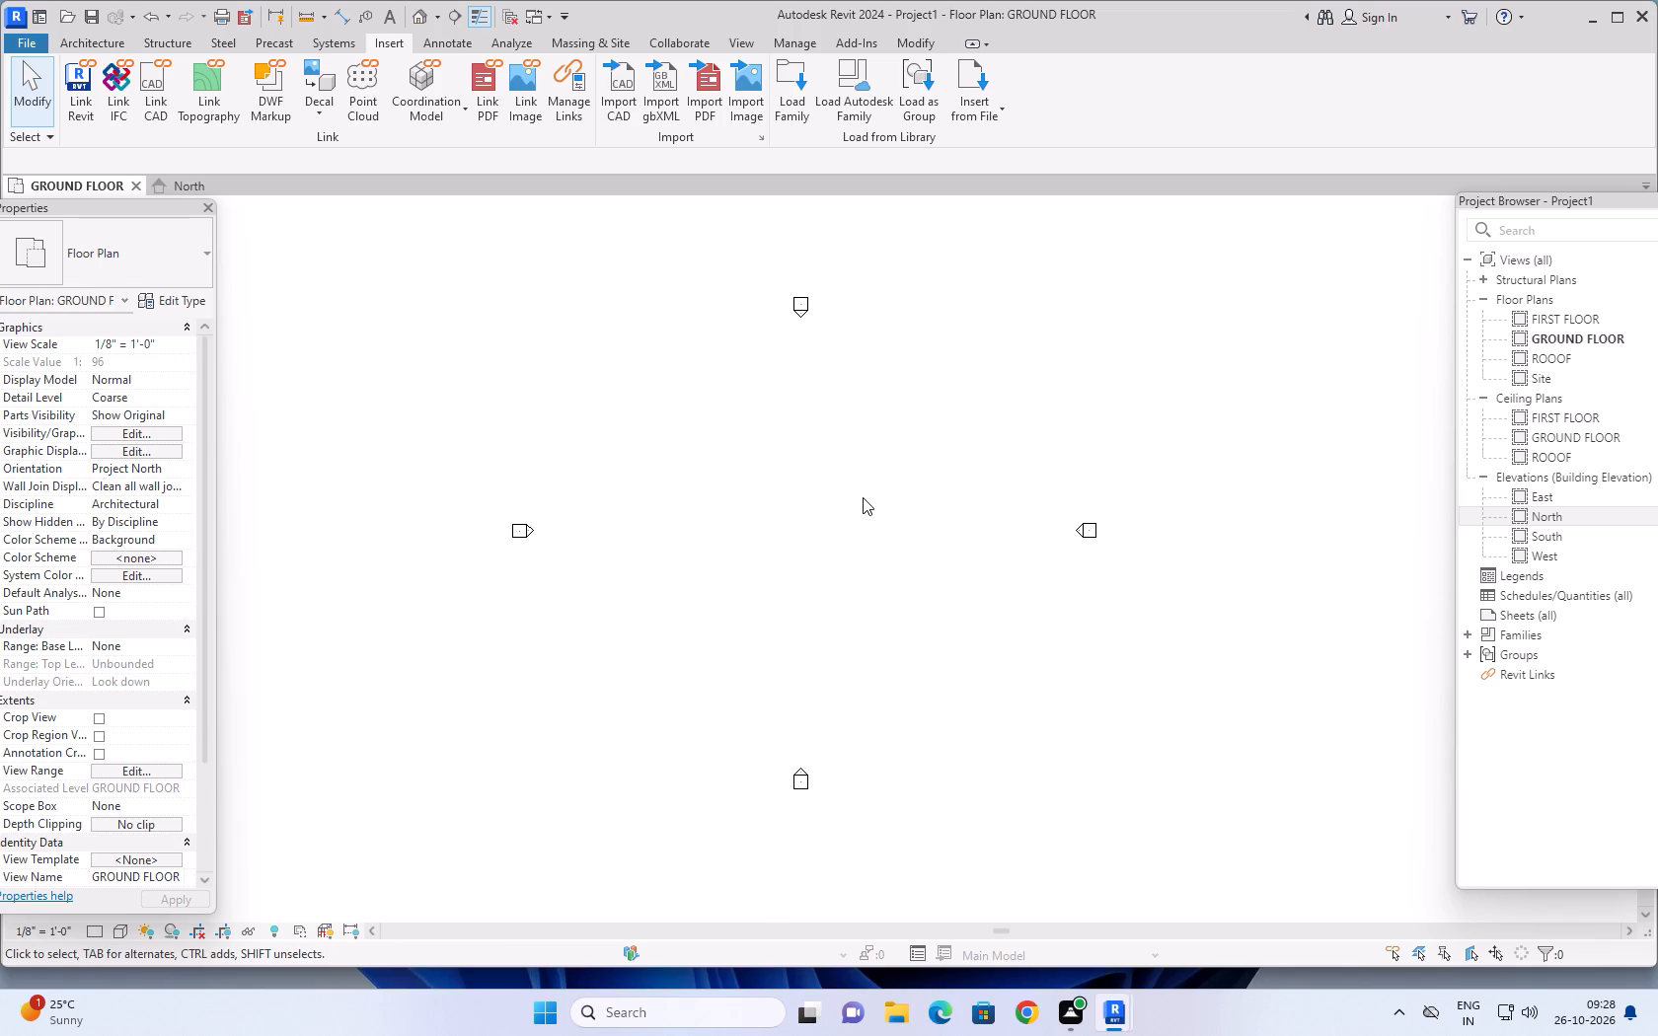
middle_click(865, 489)
middle_click_drag(879, 524, 879, 508)
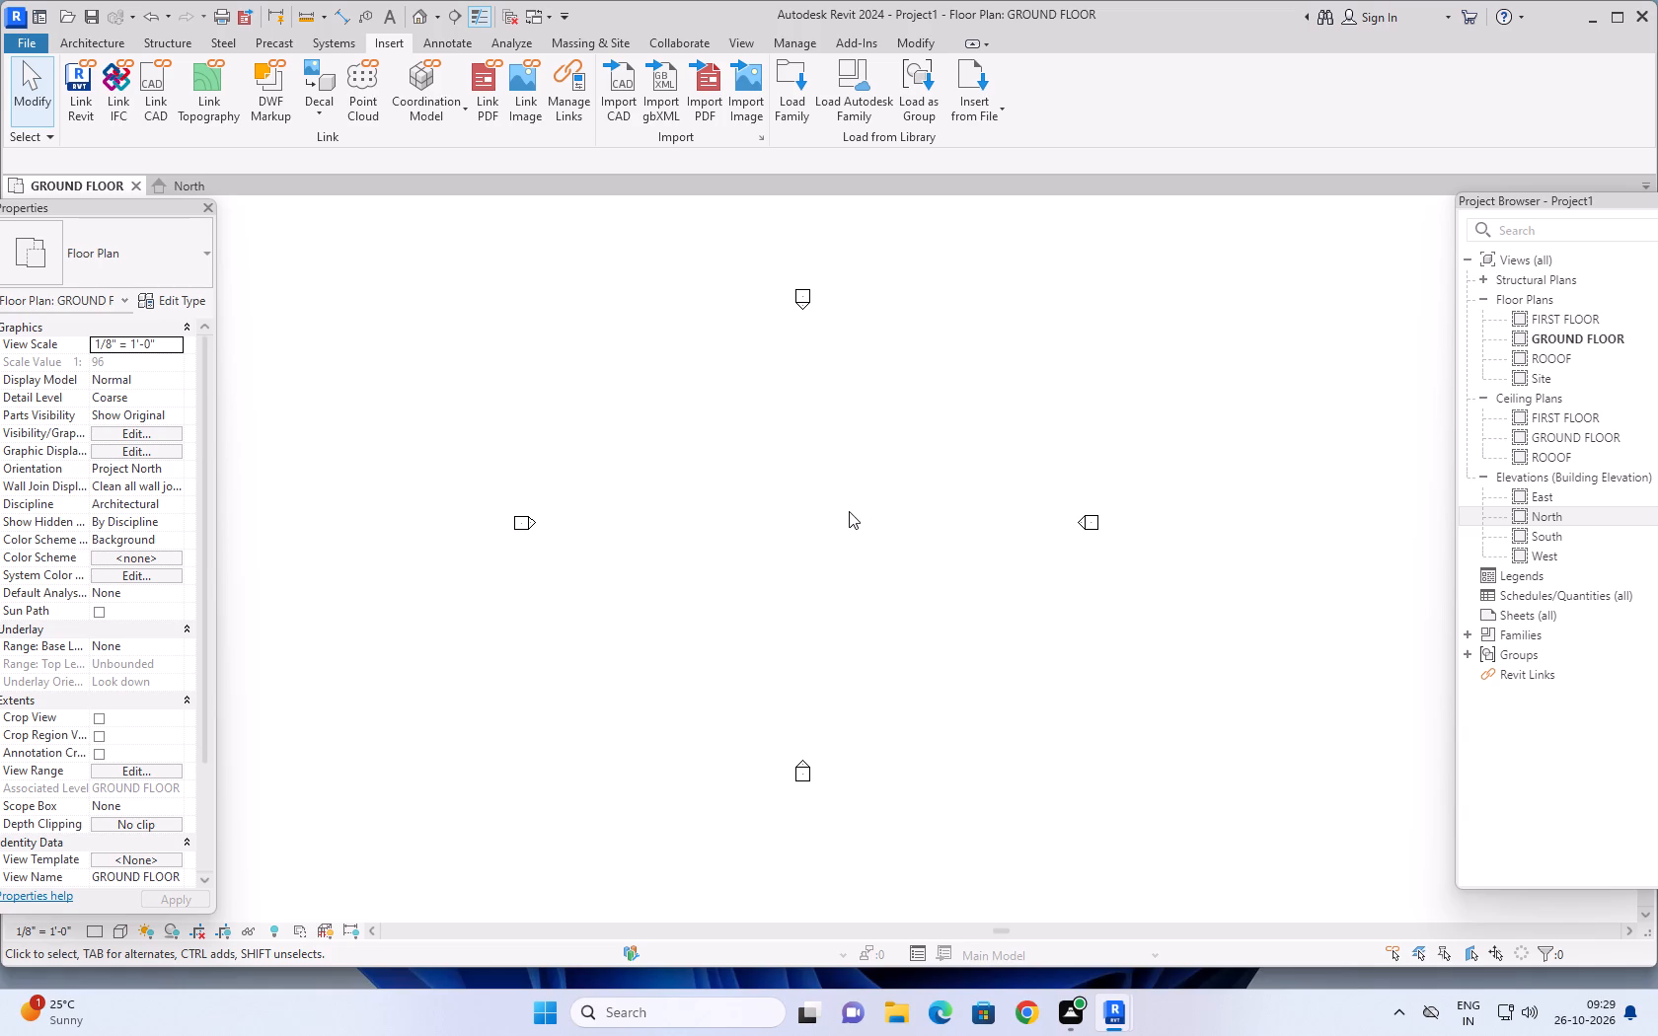
left_click(424, 17)
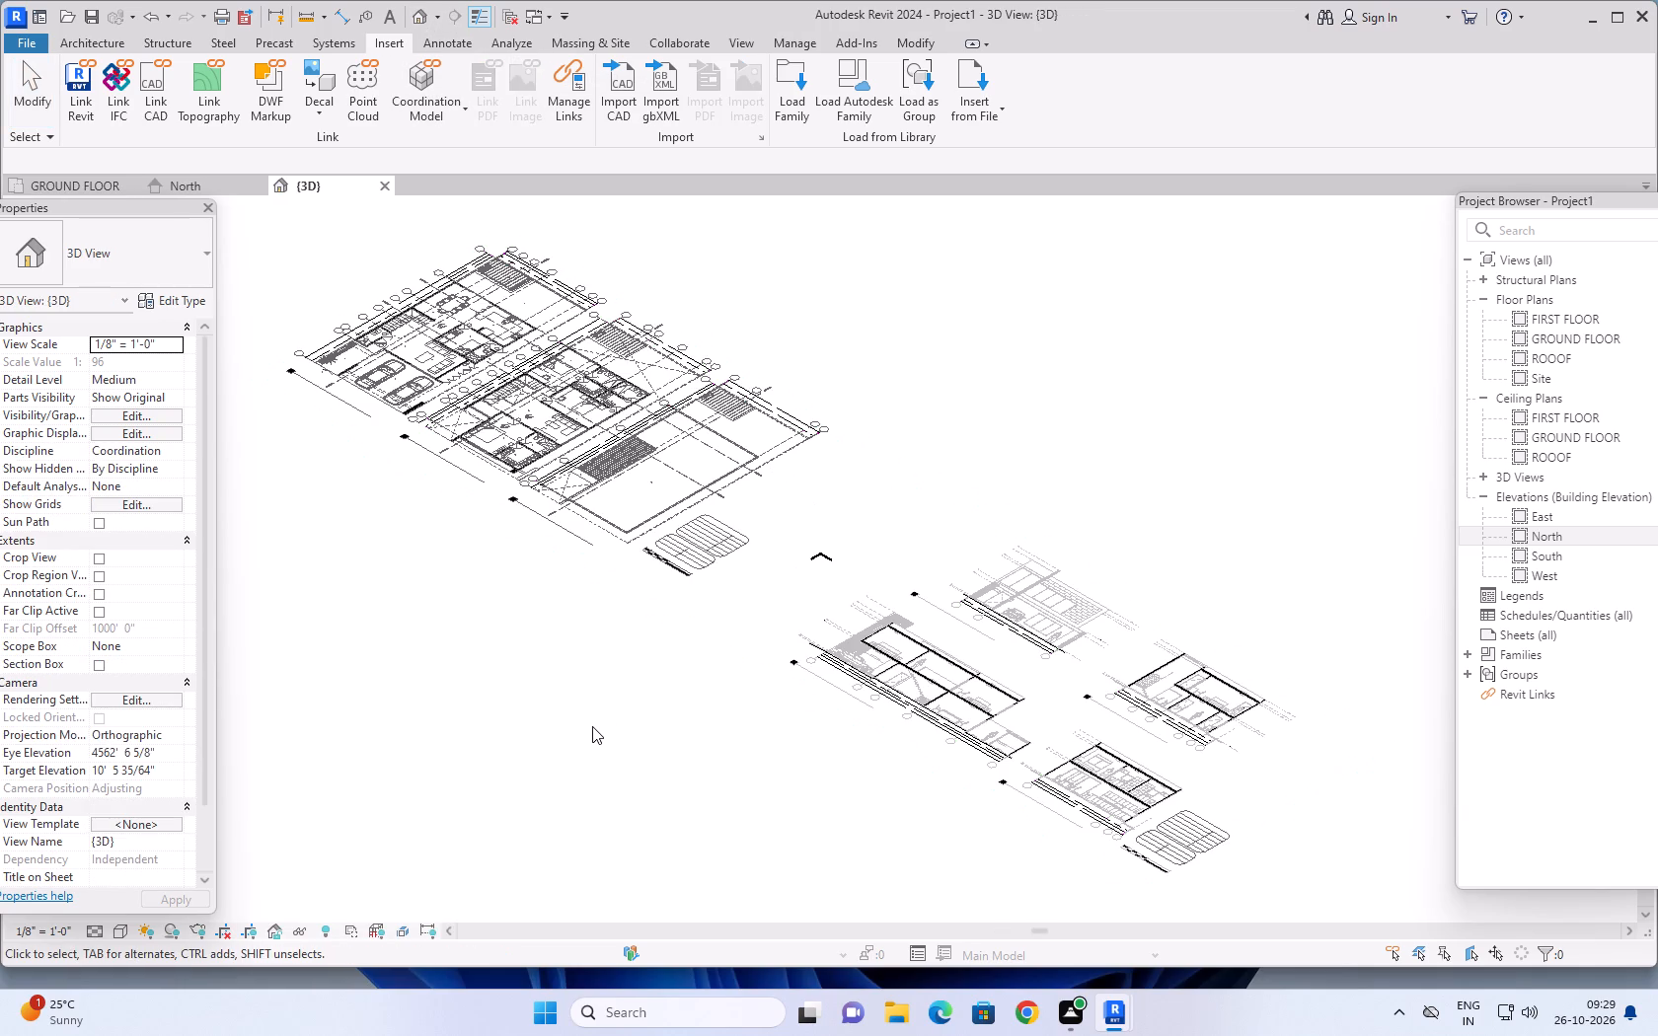
middle_click_drag(637, 716, 899, 594, "shift")
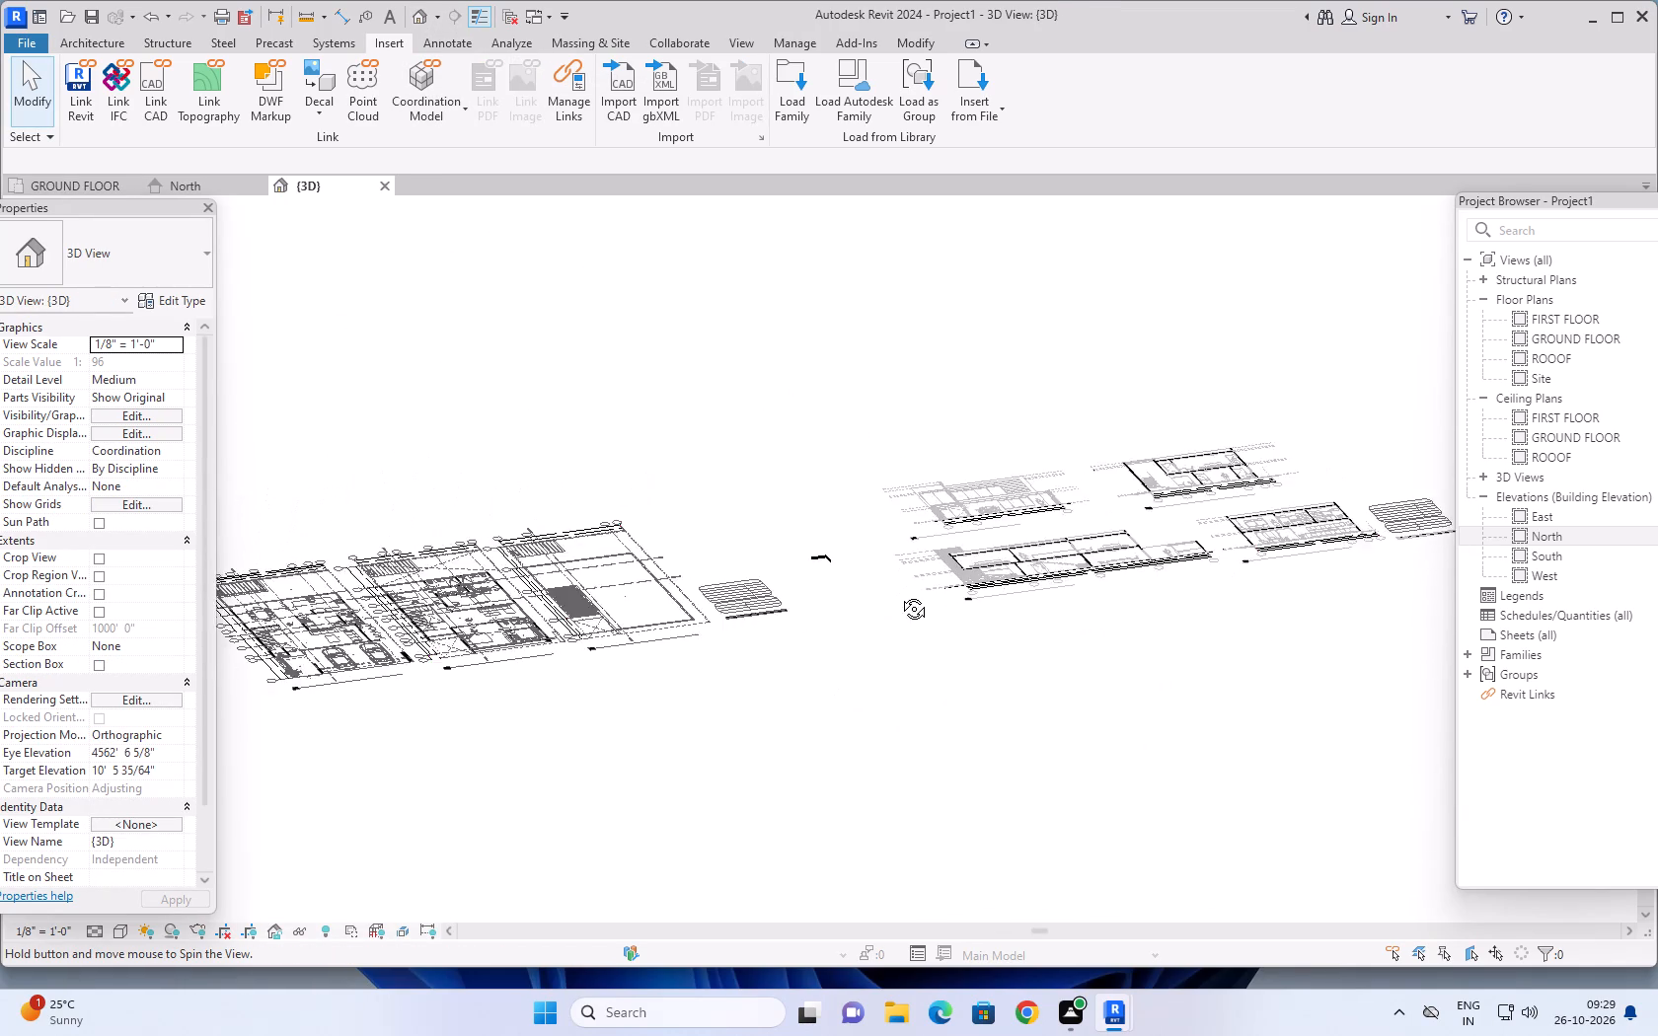
middle_click_drag(899, 594, 761, 771, "shift")
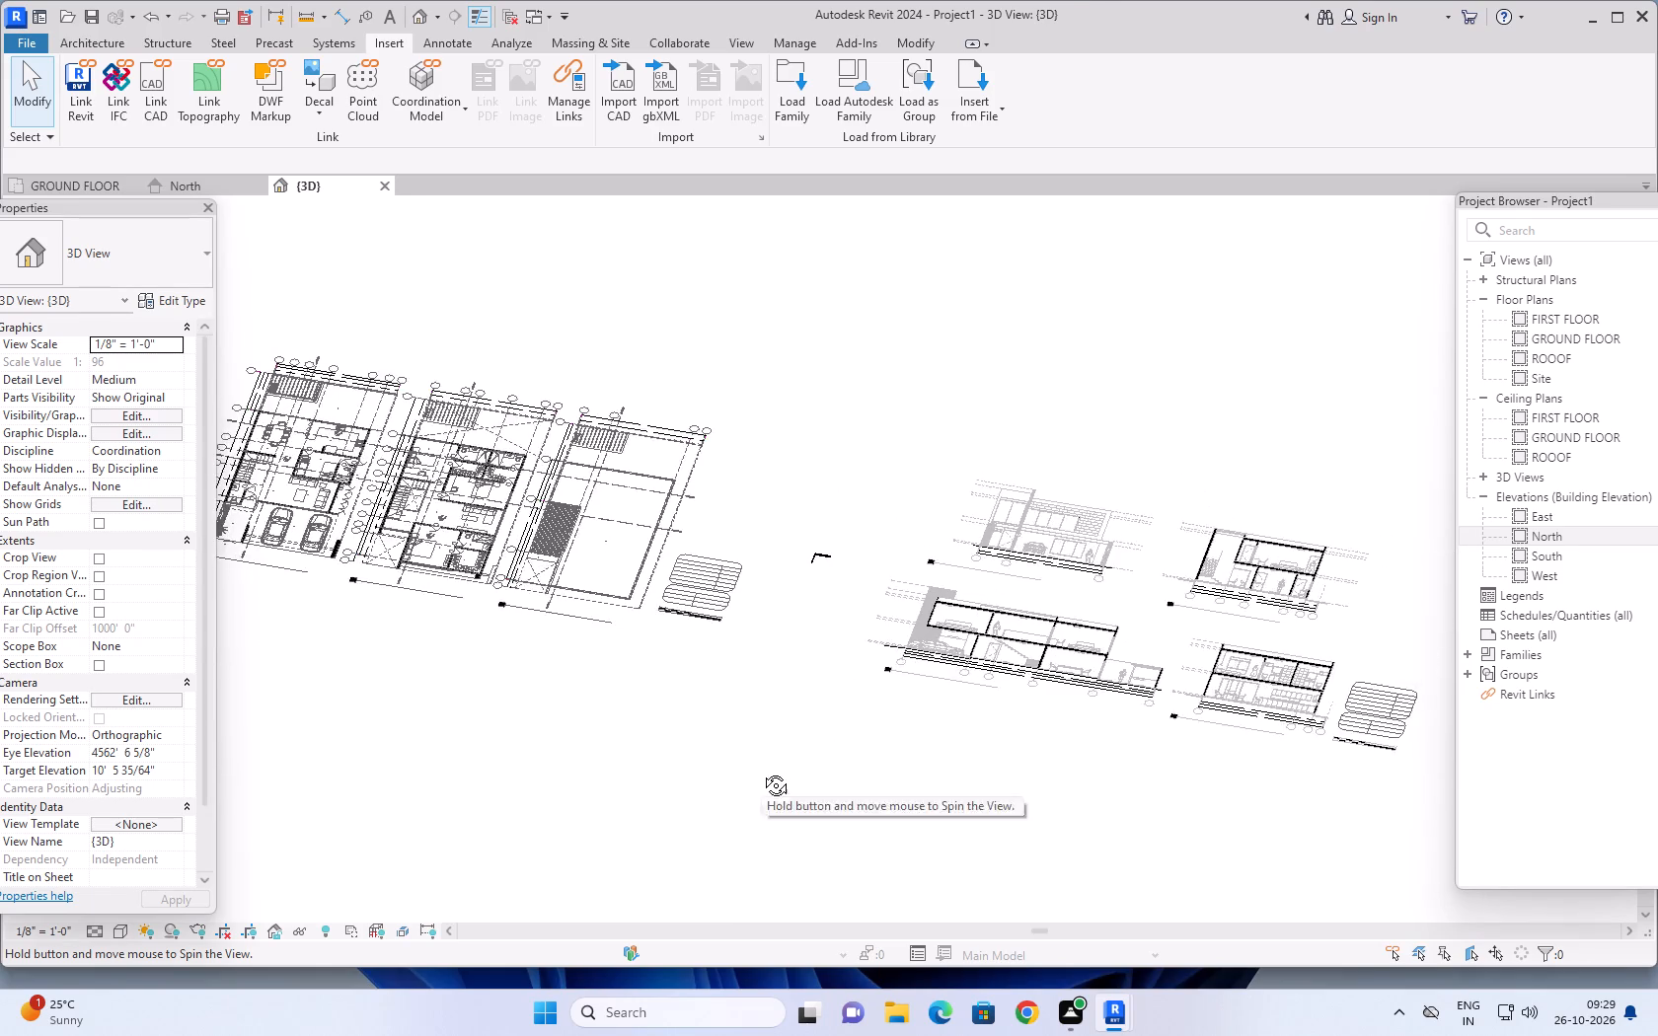
middle_click_drag(761, 771, 778, 799, "shift")
middle_click_drag(765, 693, 905, 603)
middle_click_drag(842, 621, 797, 753, "shift")
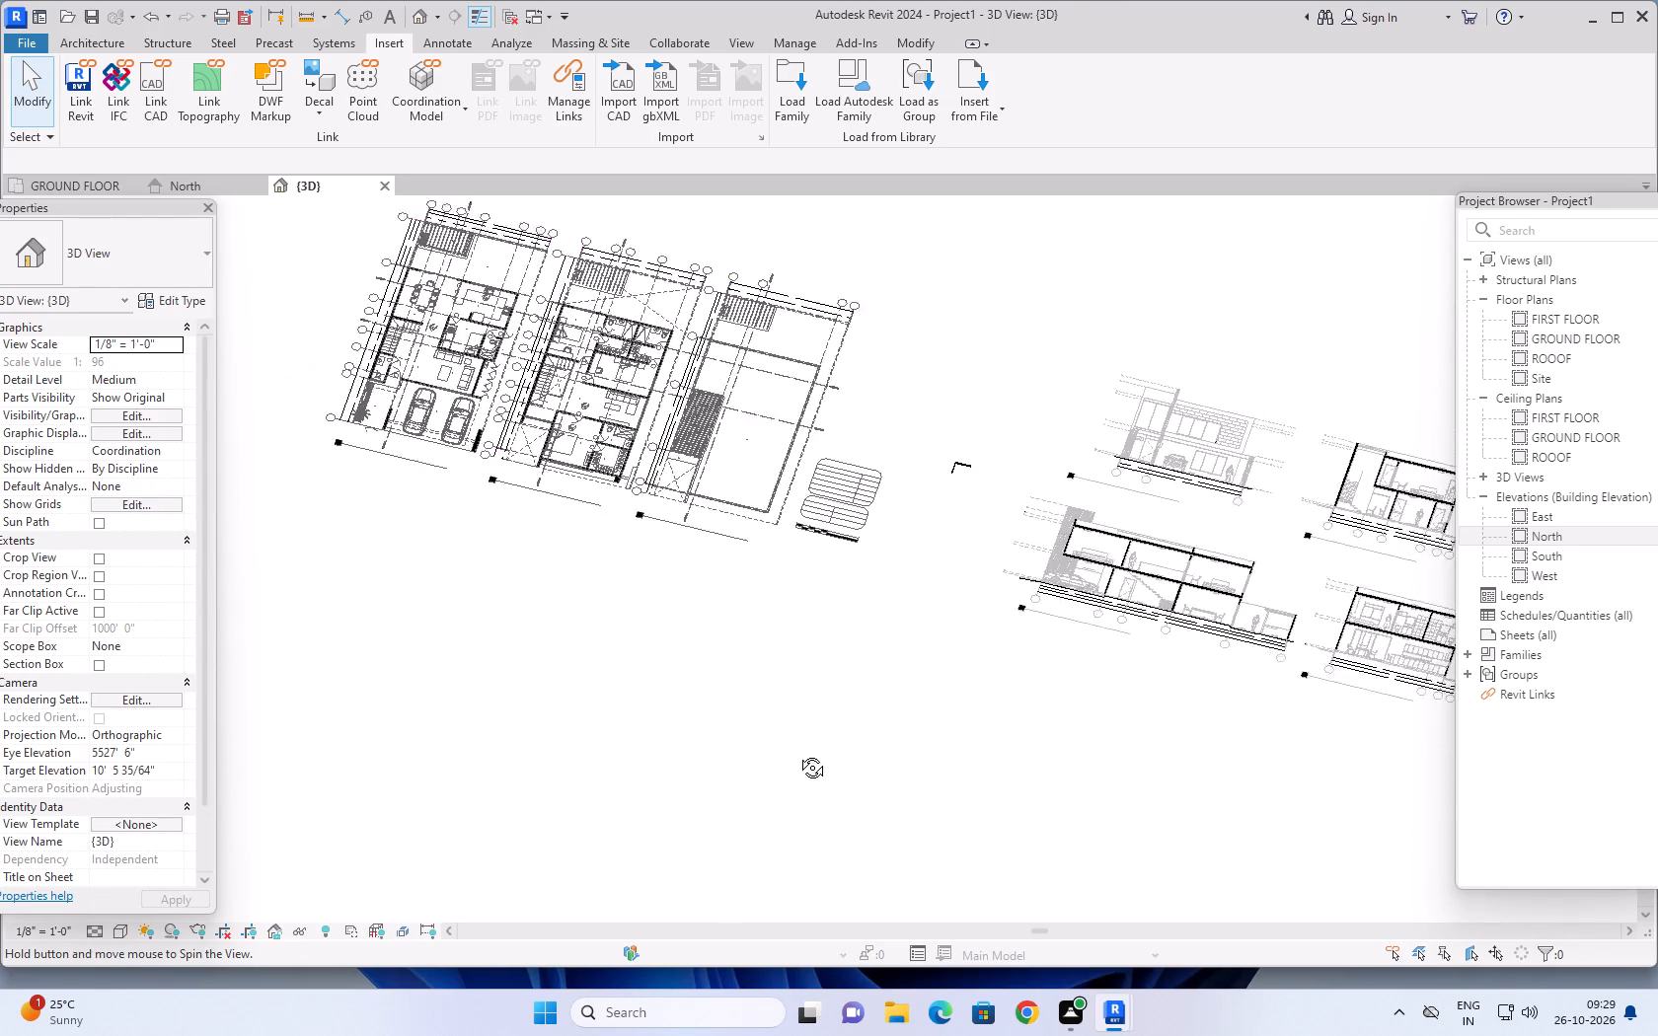
middle_click_drag(797, 753, 880, 784, "shift")
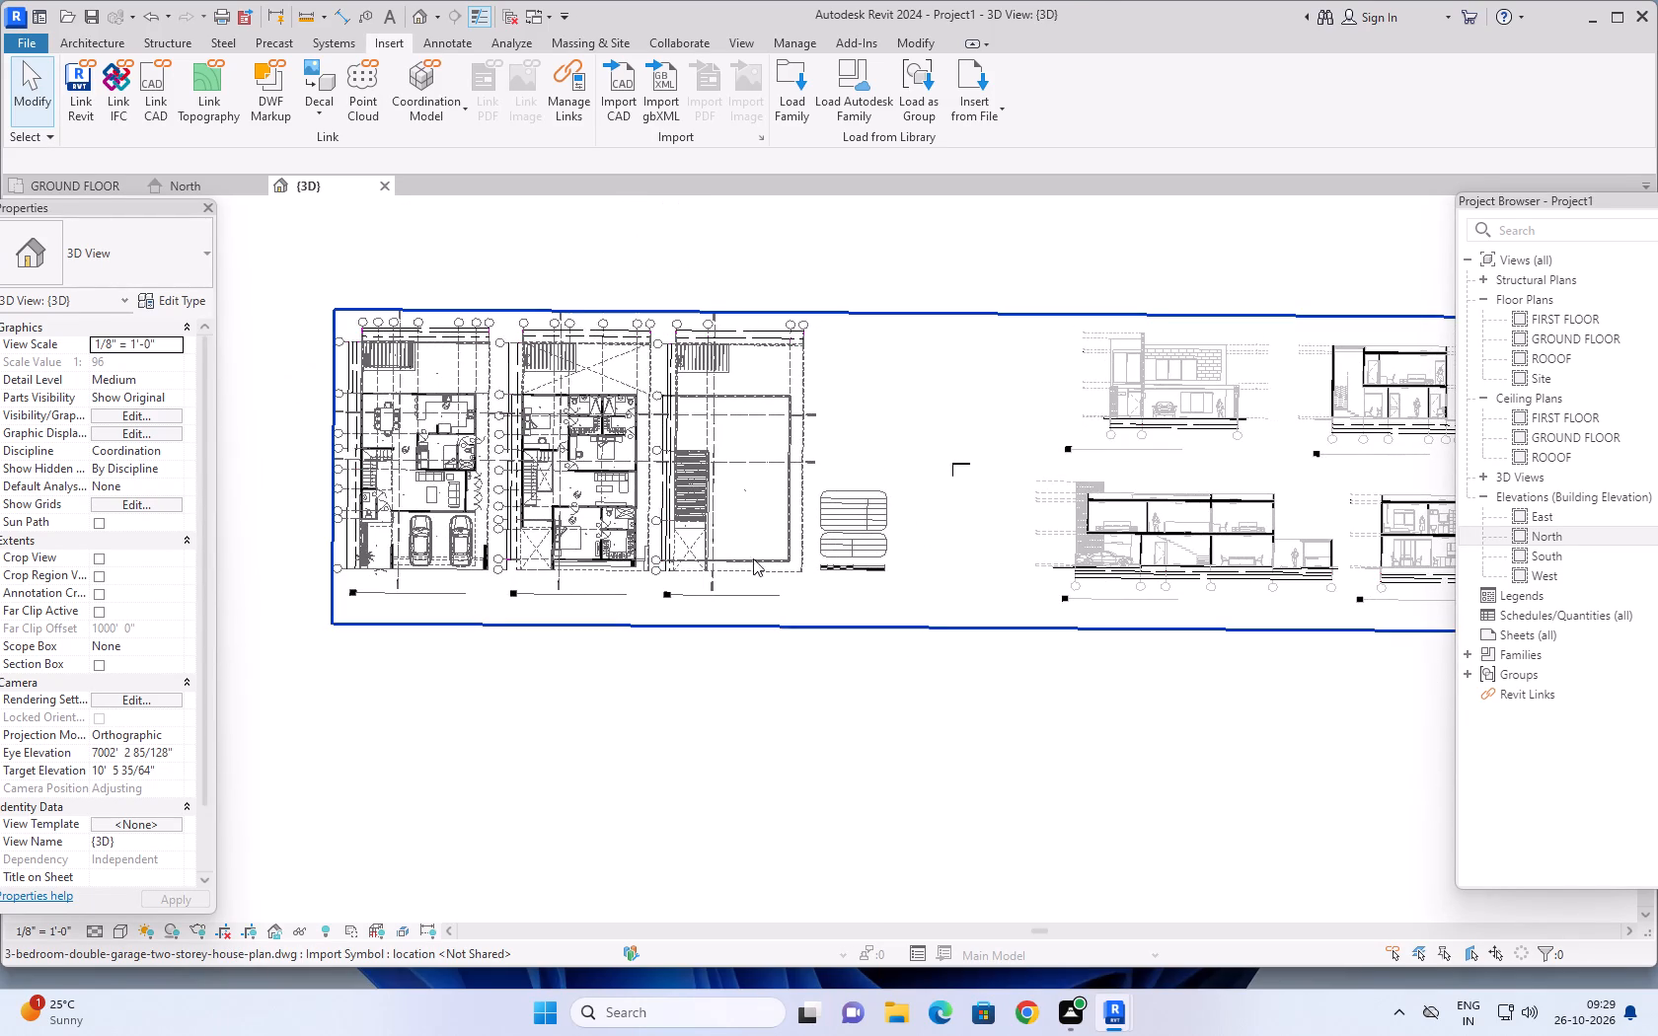
left_click(759, 569)
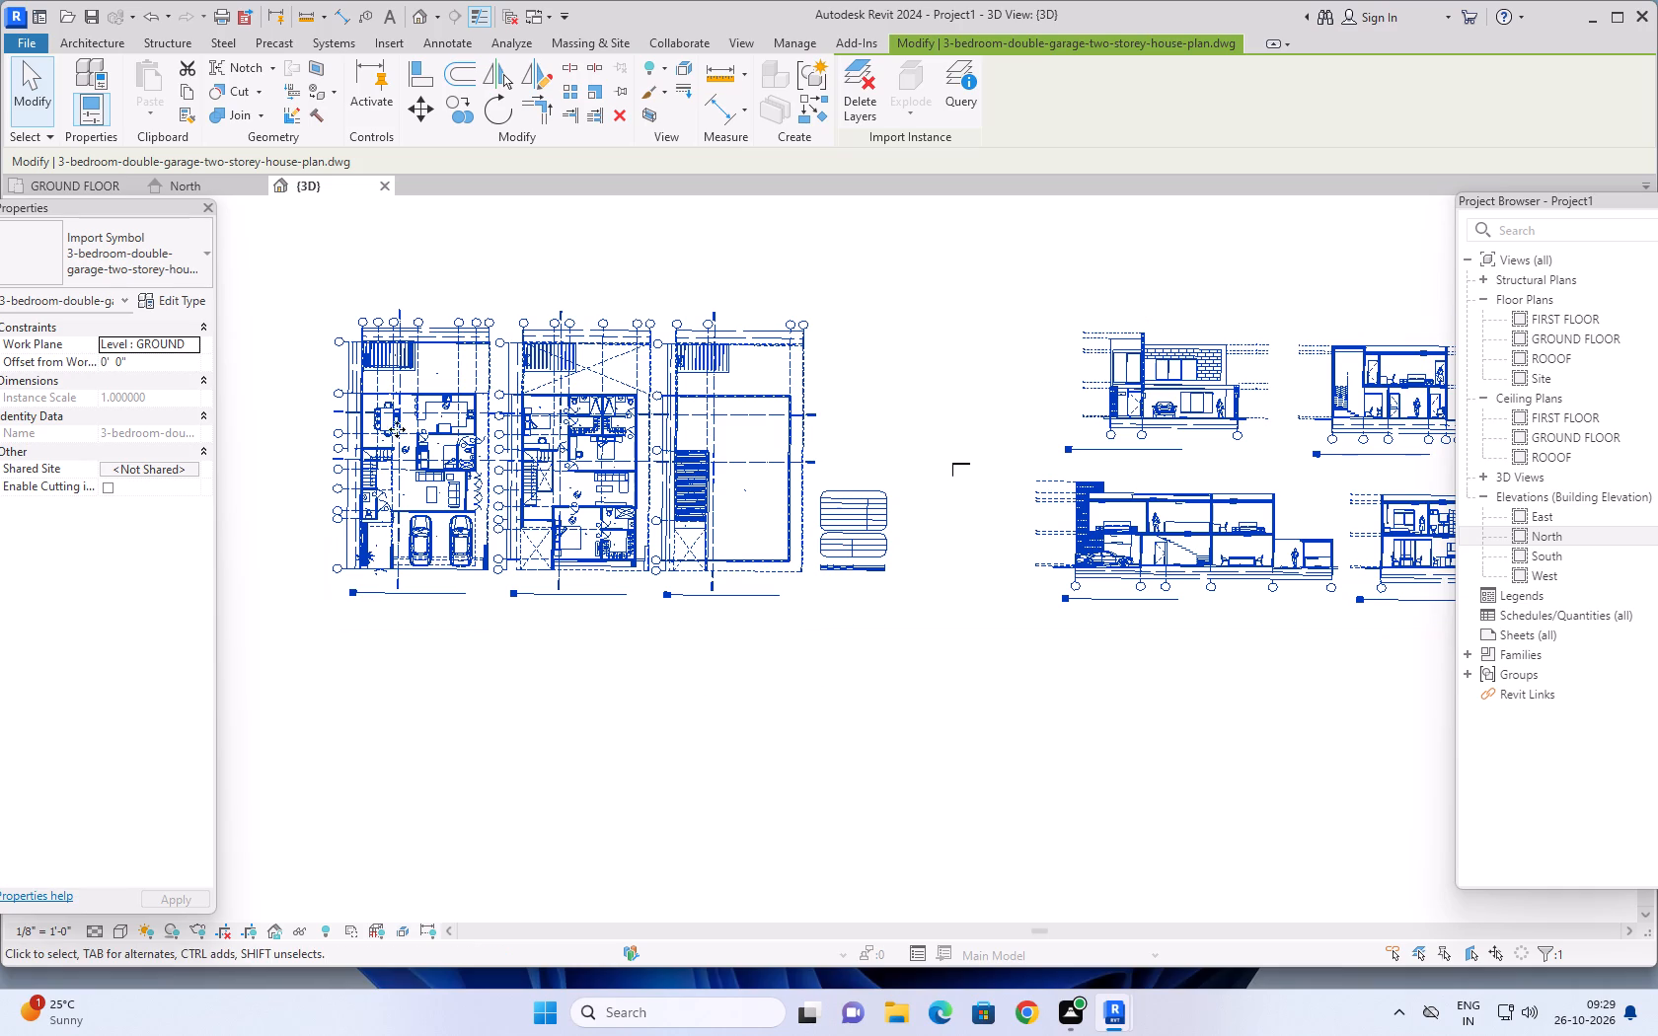
In the GROUND FLOOR plan's visibility/graphic overrides, turn on halftone for the house plan DWG and Imports in Families.
left_click(98, 183)
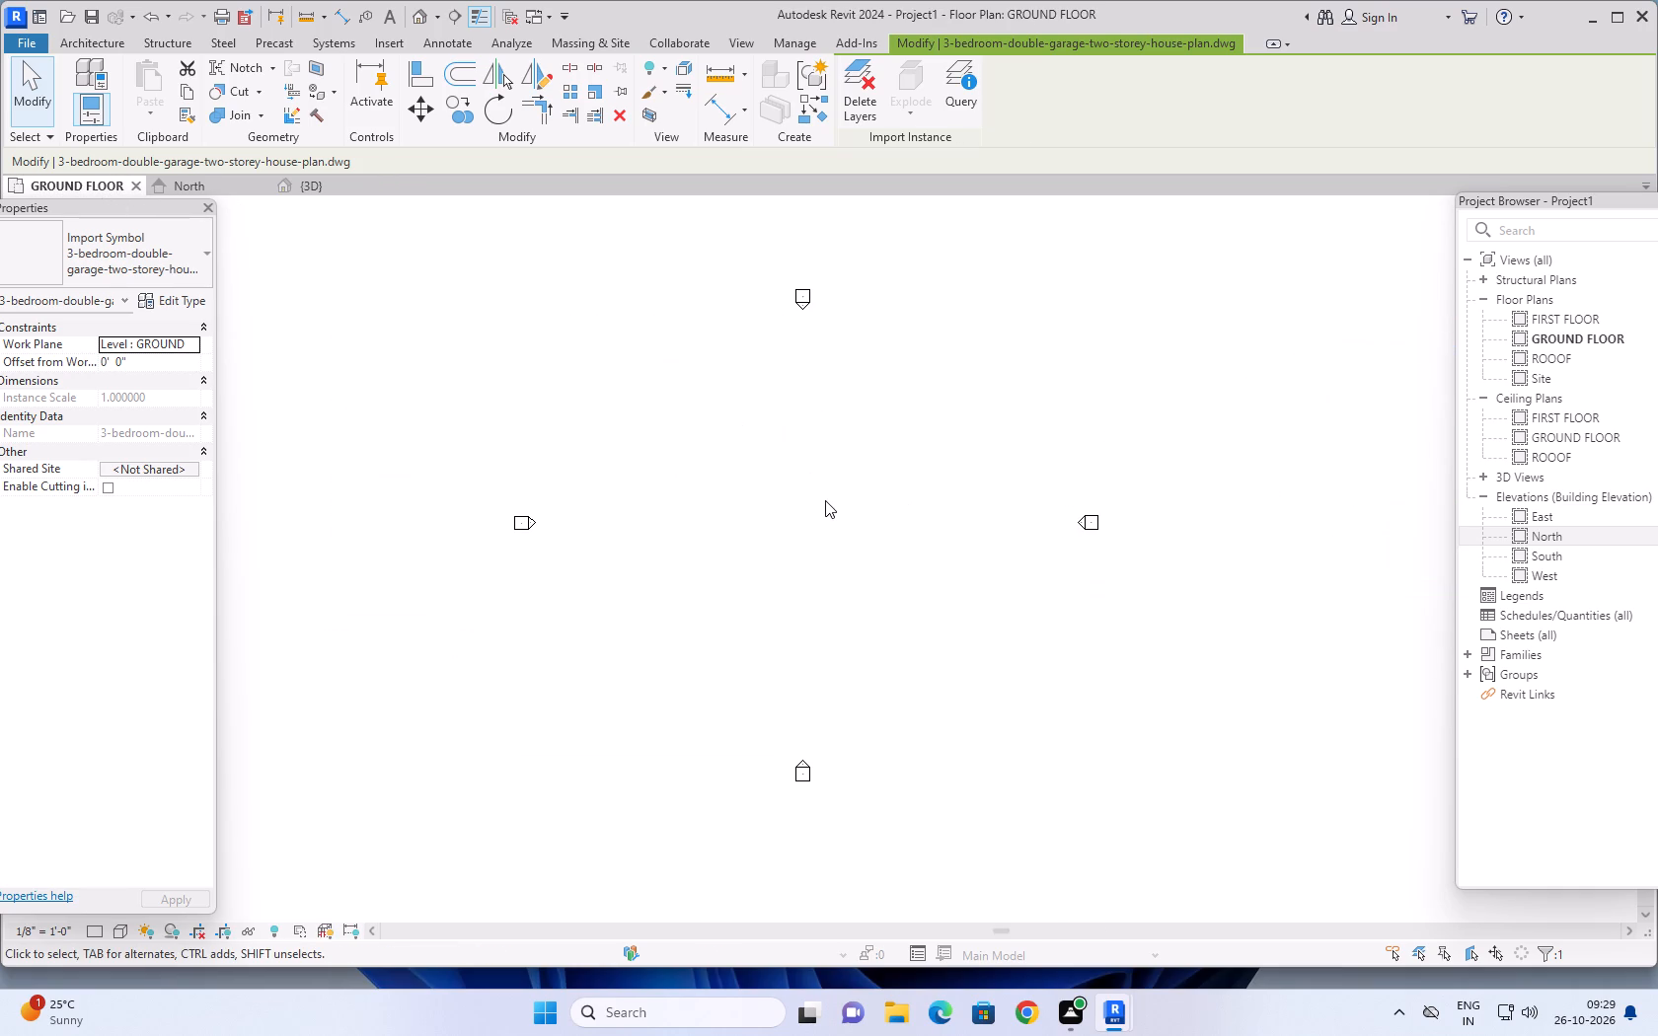
type("VG")
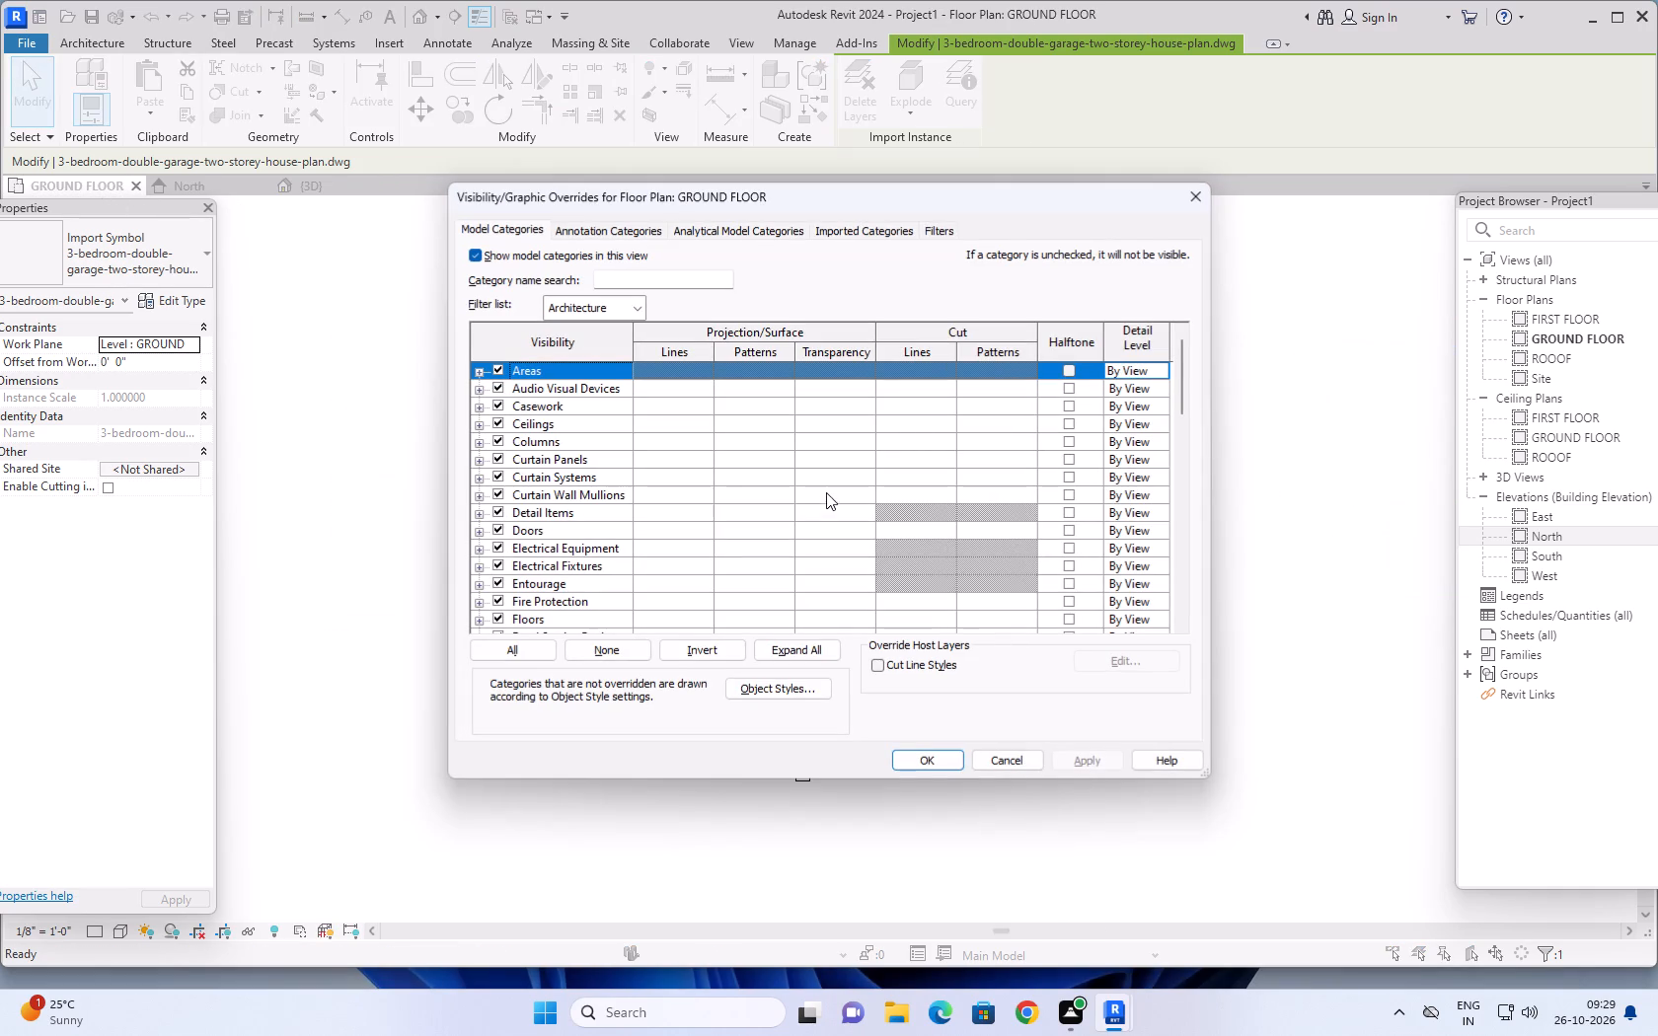
left_click(899, 227)
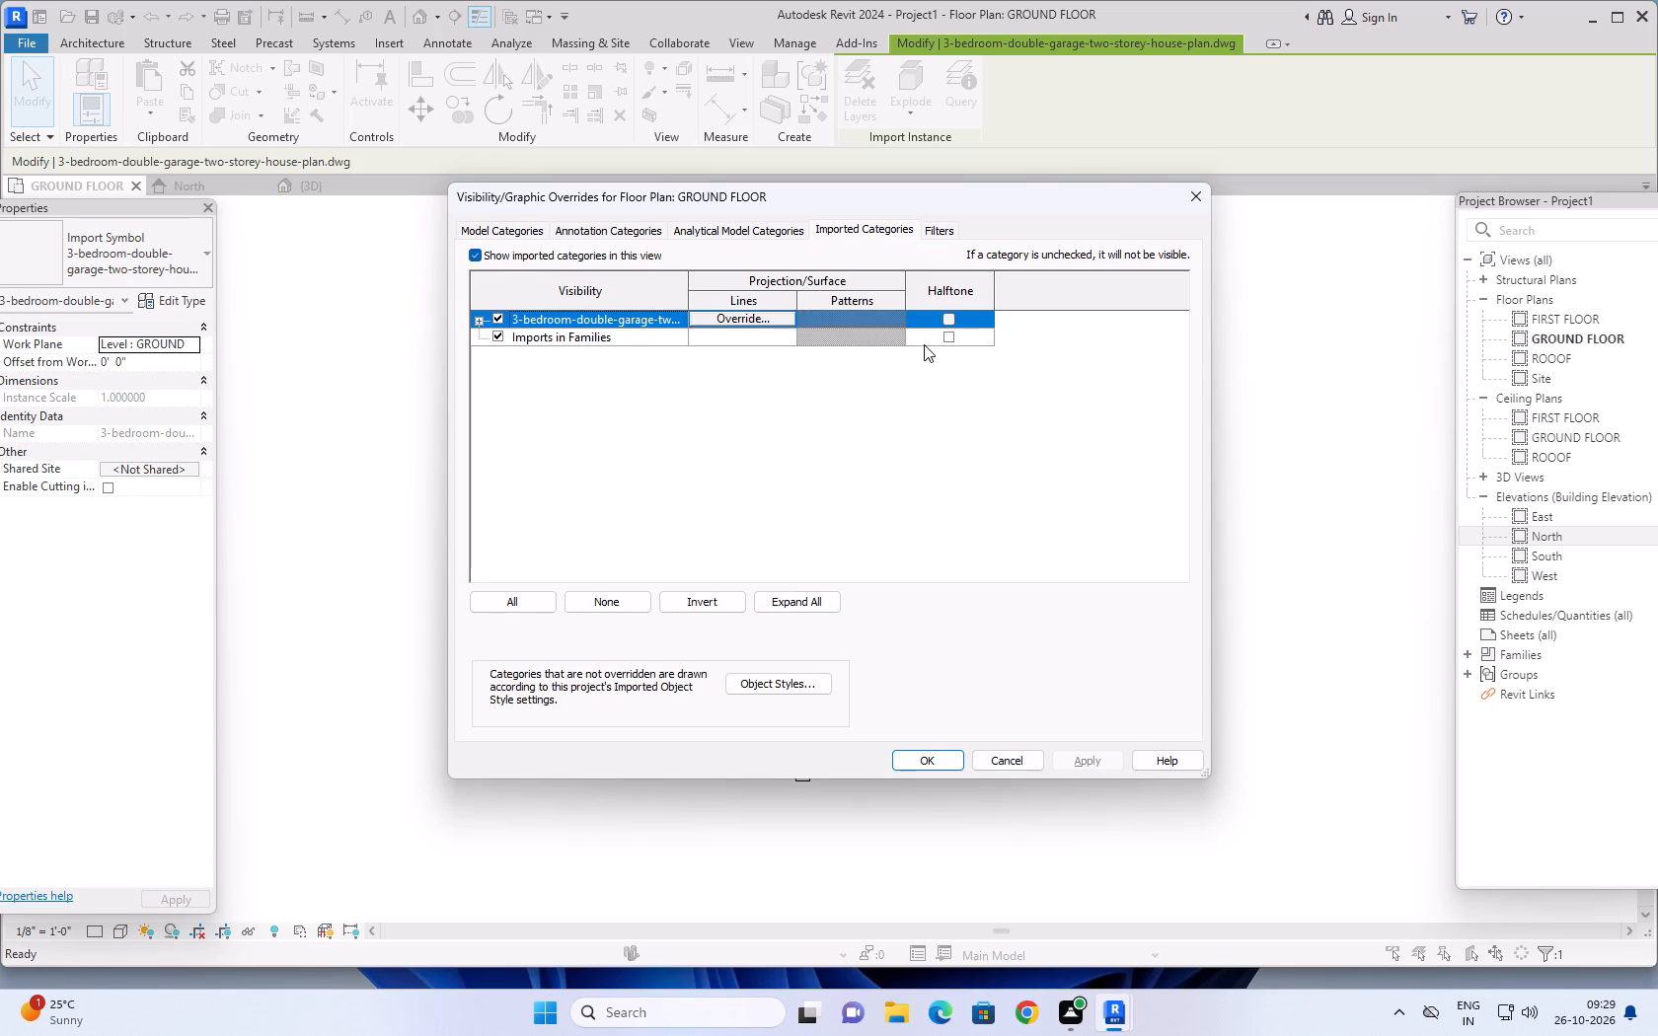
left_click(773, 318)
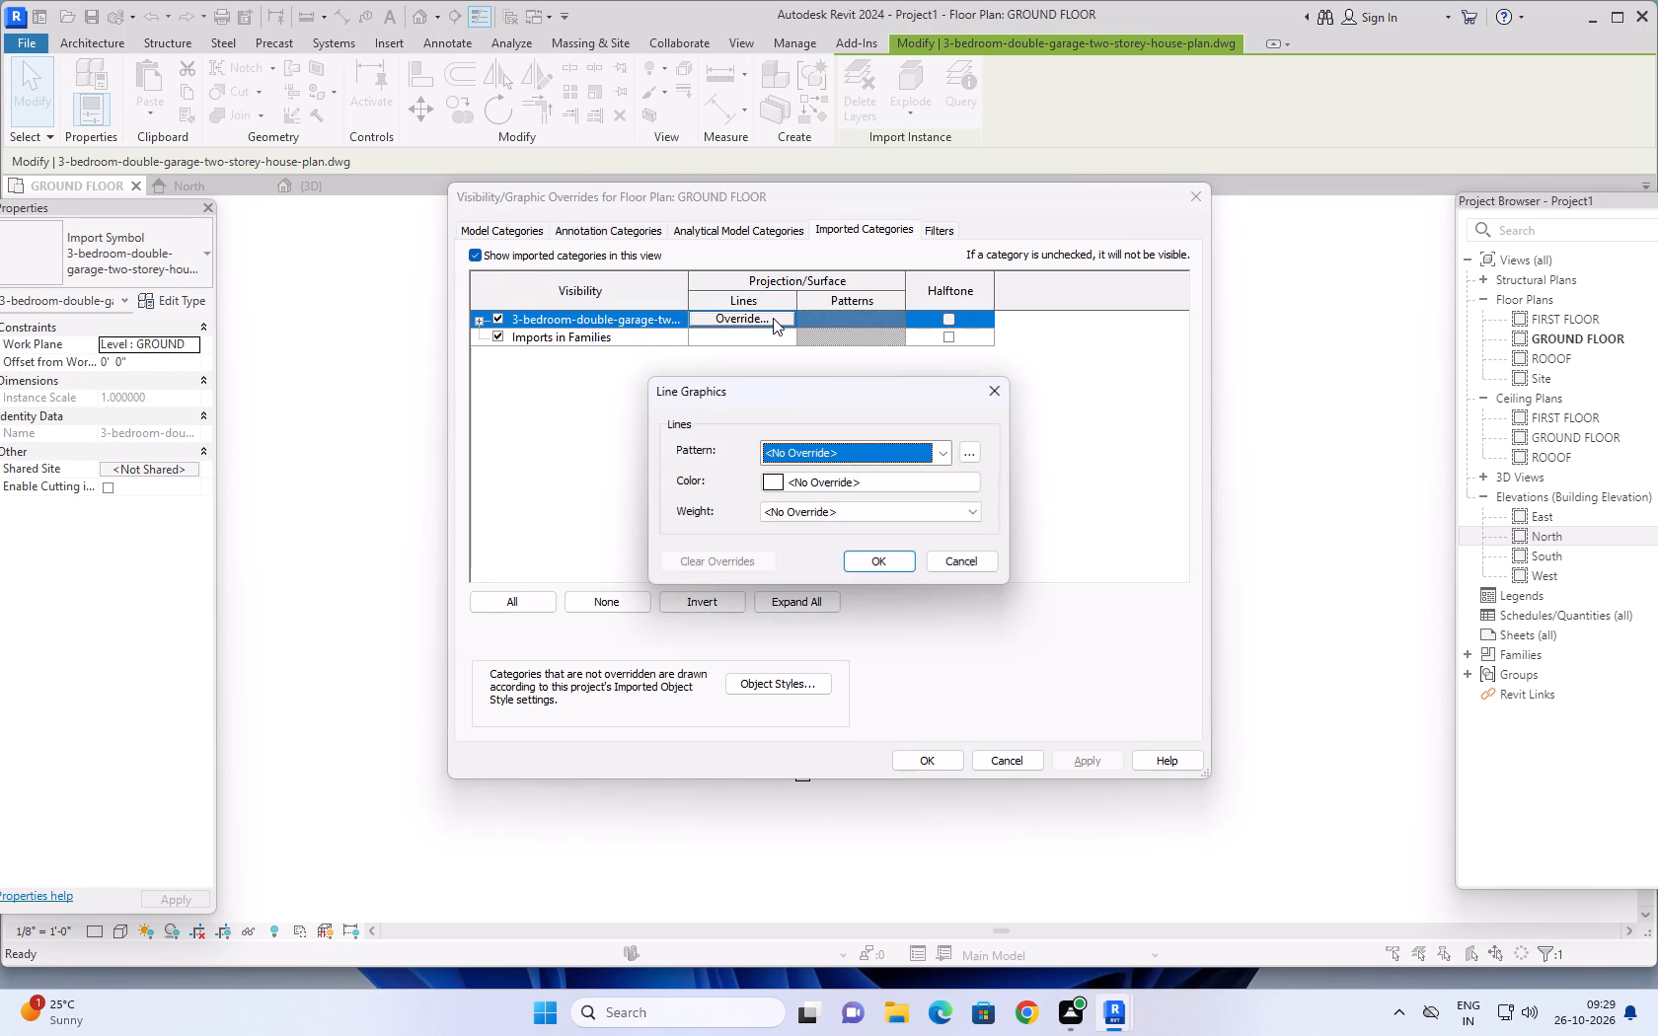
left_click(999, 390)
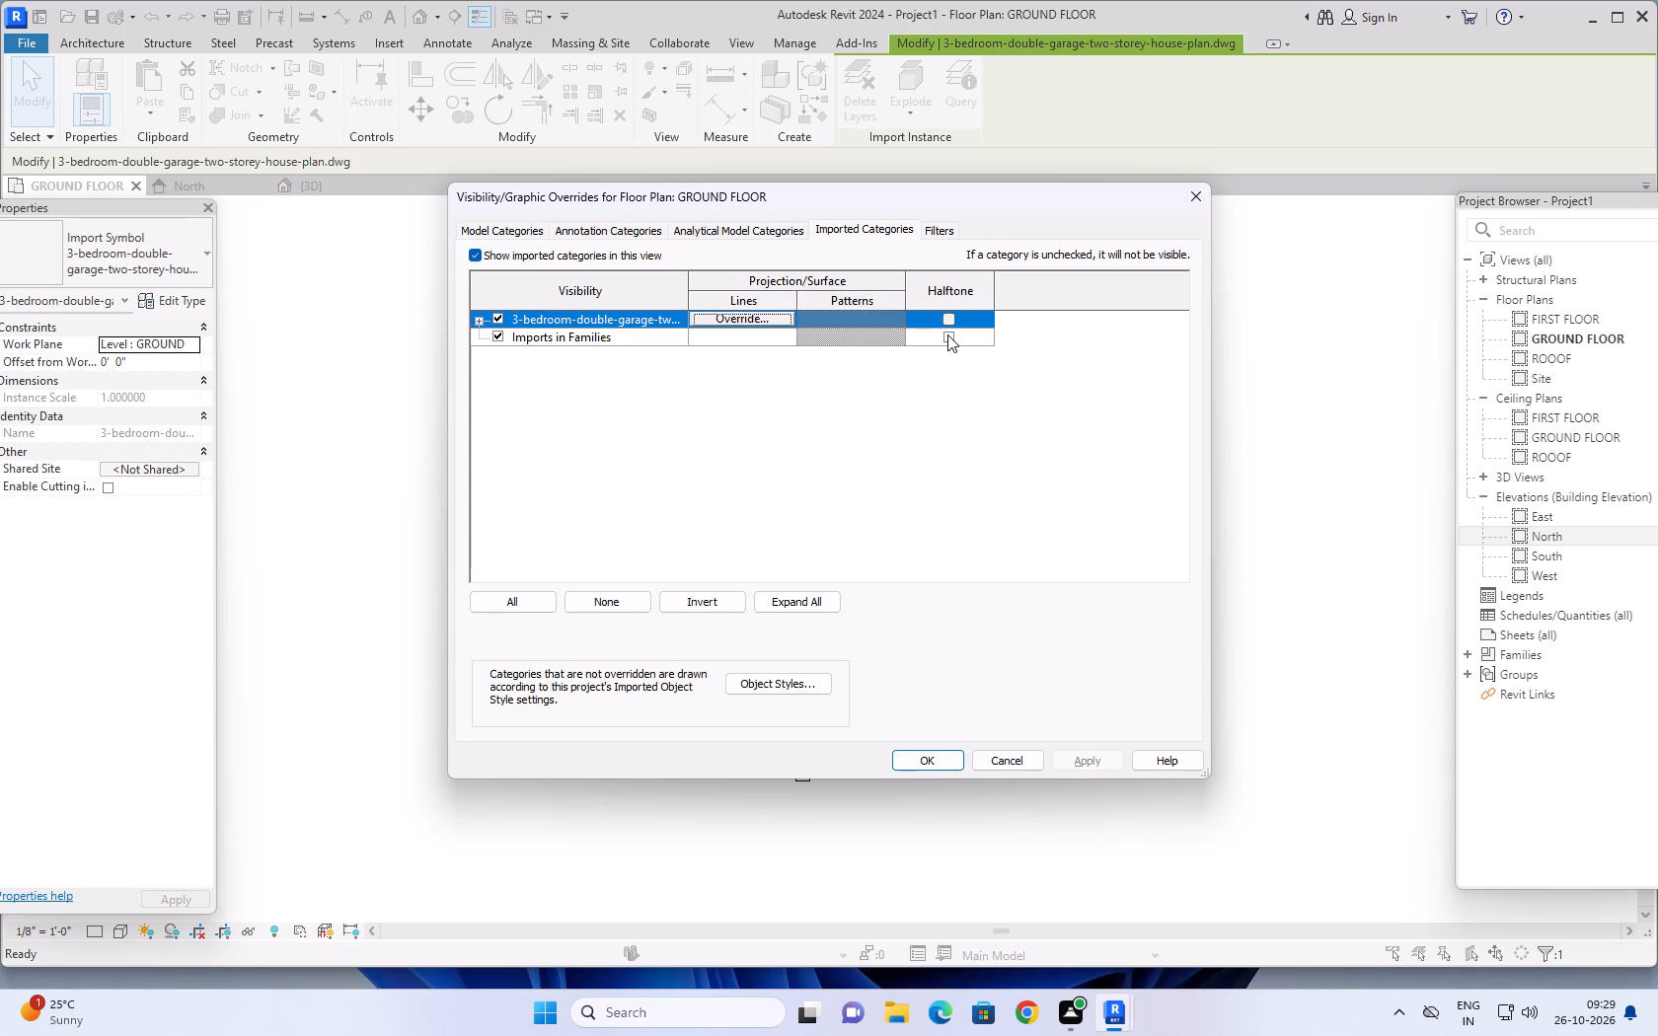
left_click(948, 236)
left_click(875, 235)
left_click(954, 335)
left_click(947, 315)
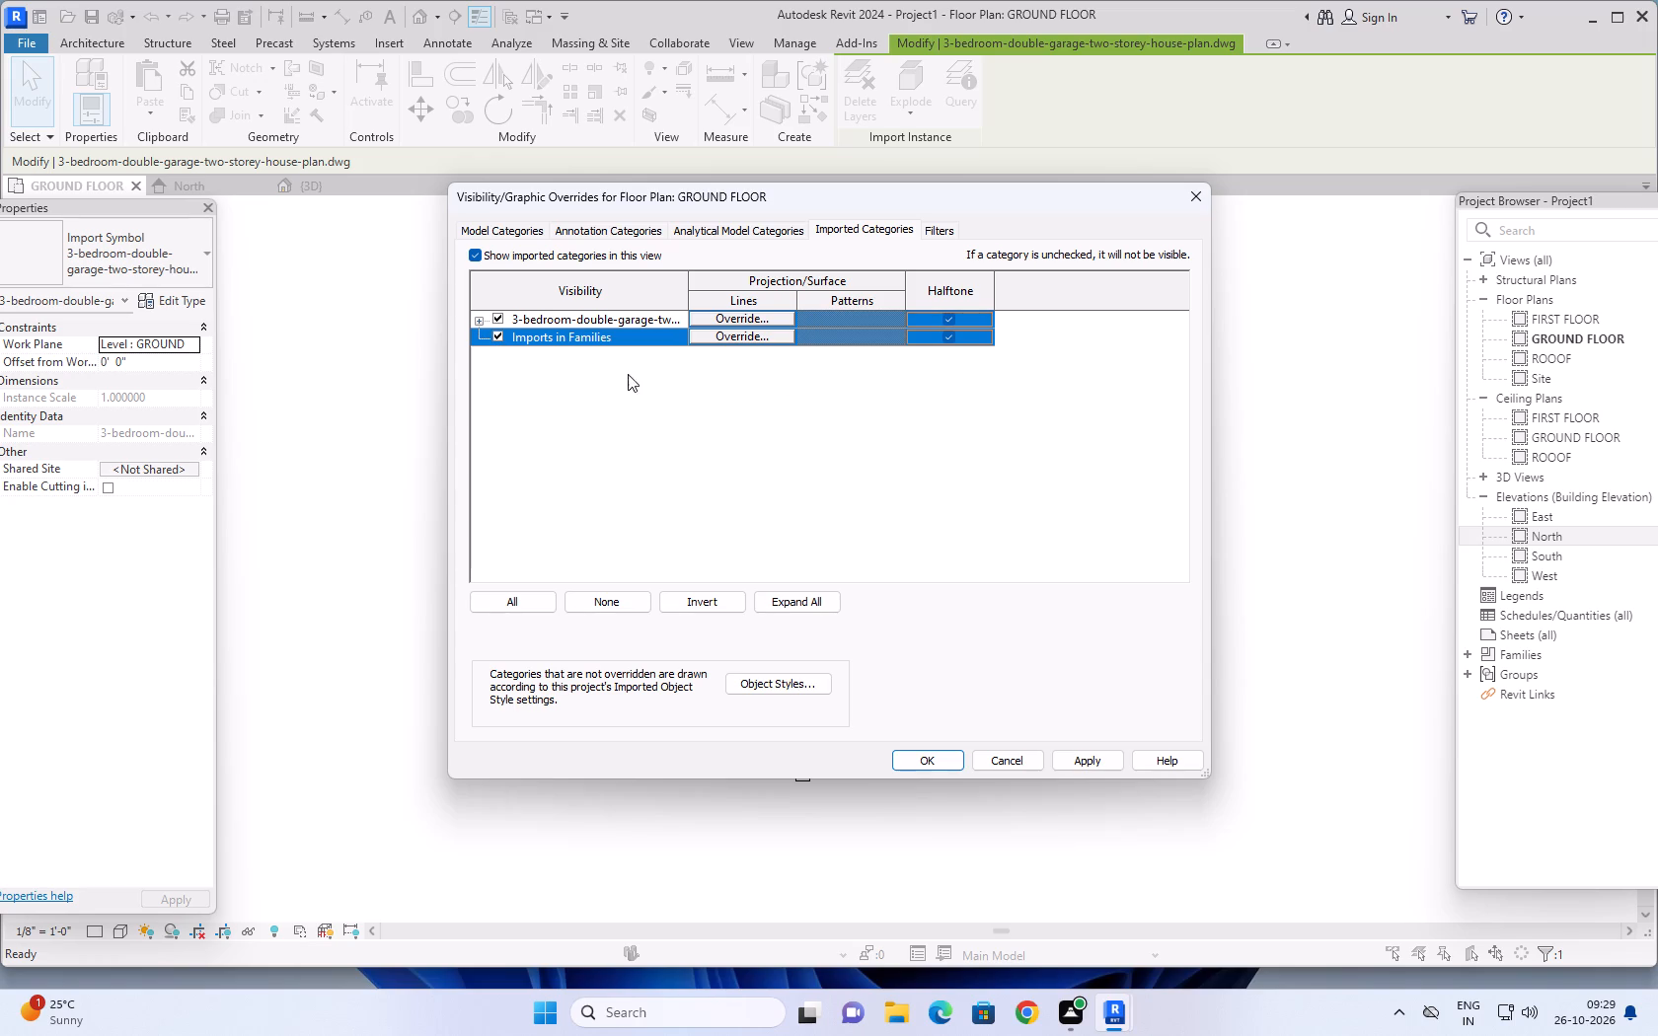
Examine the analytical model and annotation categories of the GROUND FLOOR plan, including the discipline choices for filtering the annotation categories.
left_click(744, 227)
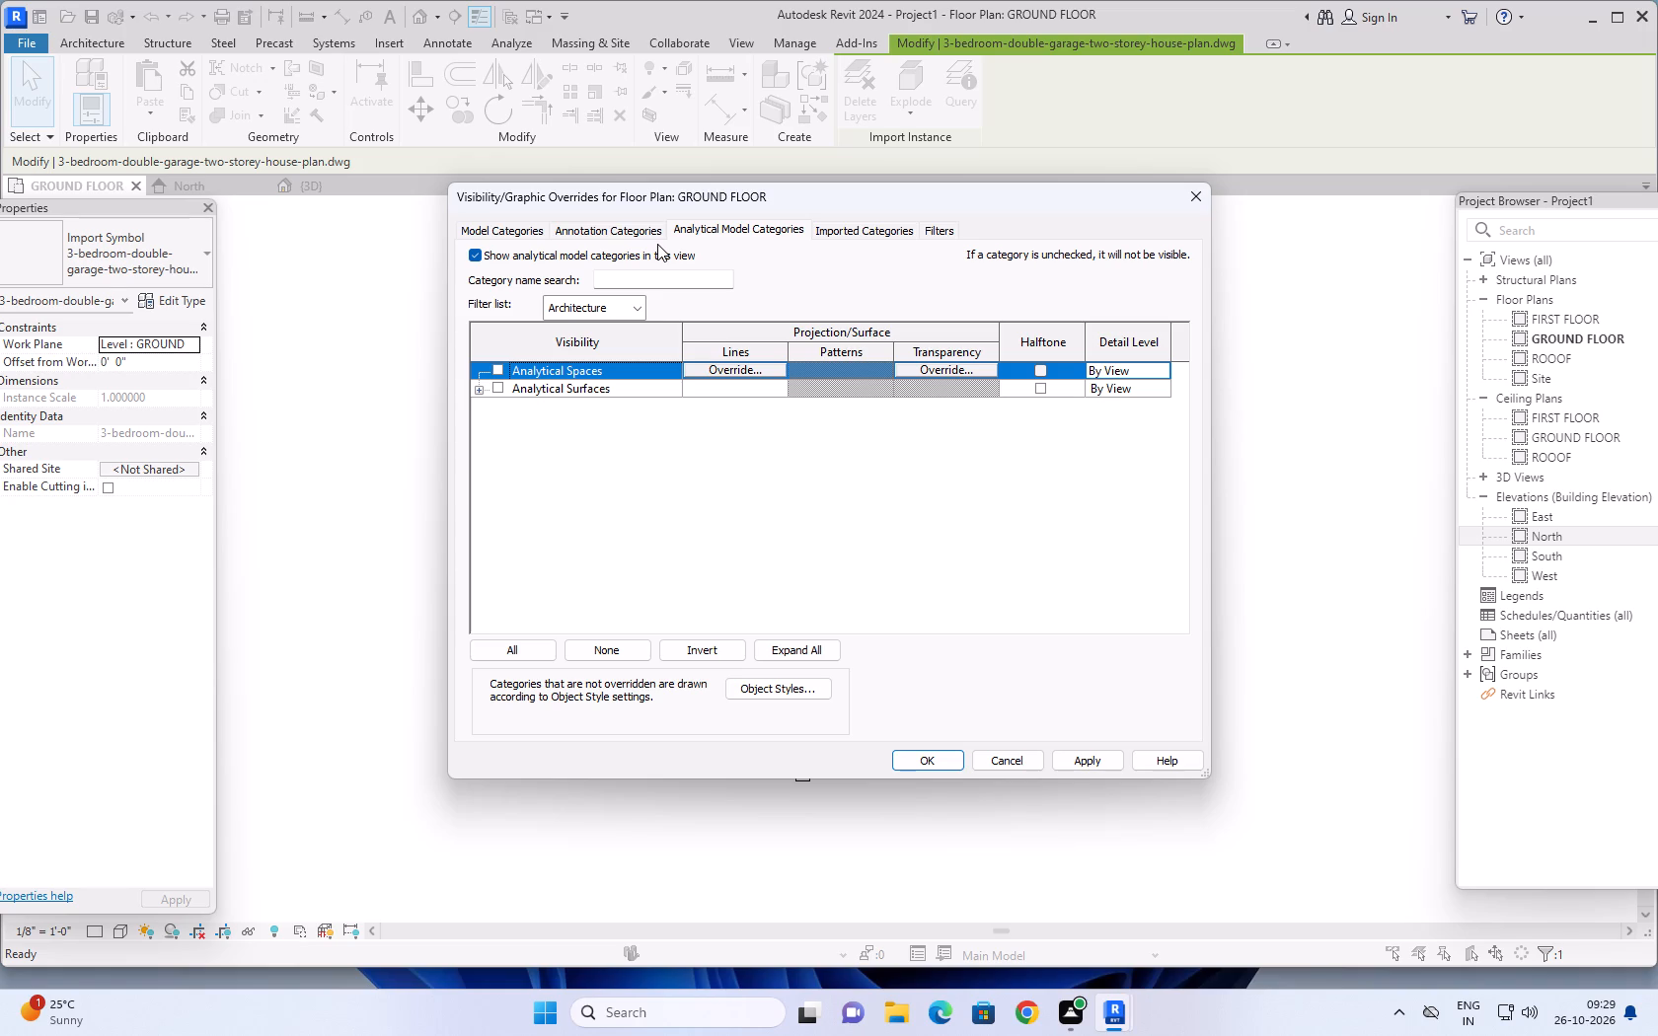
left_click(630, 229)
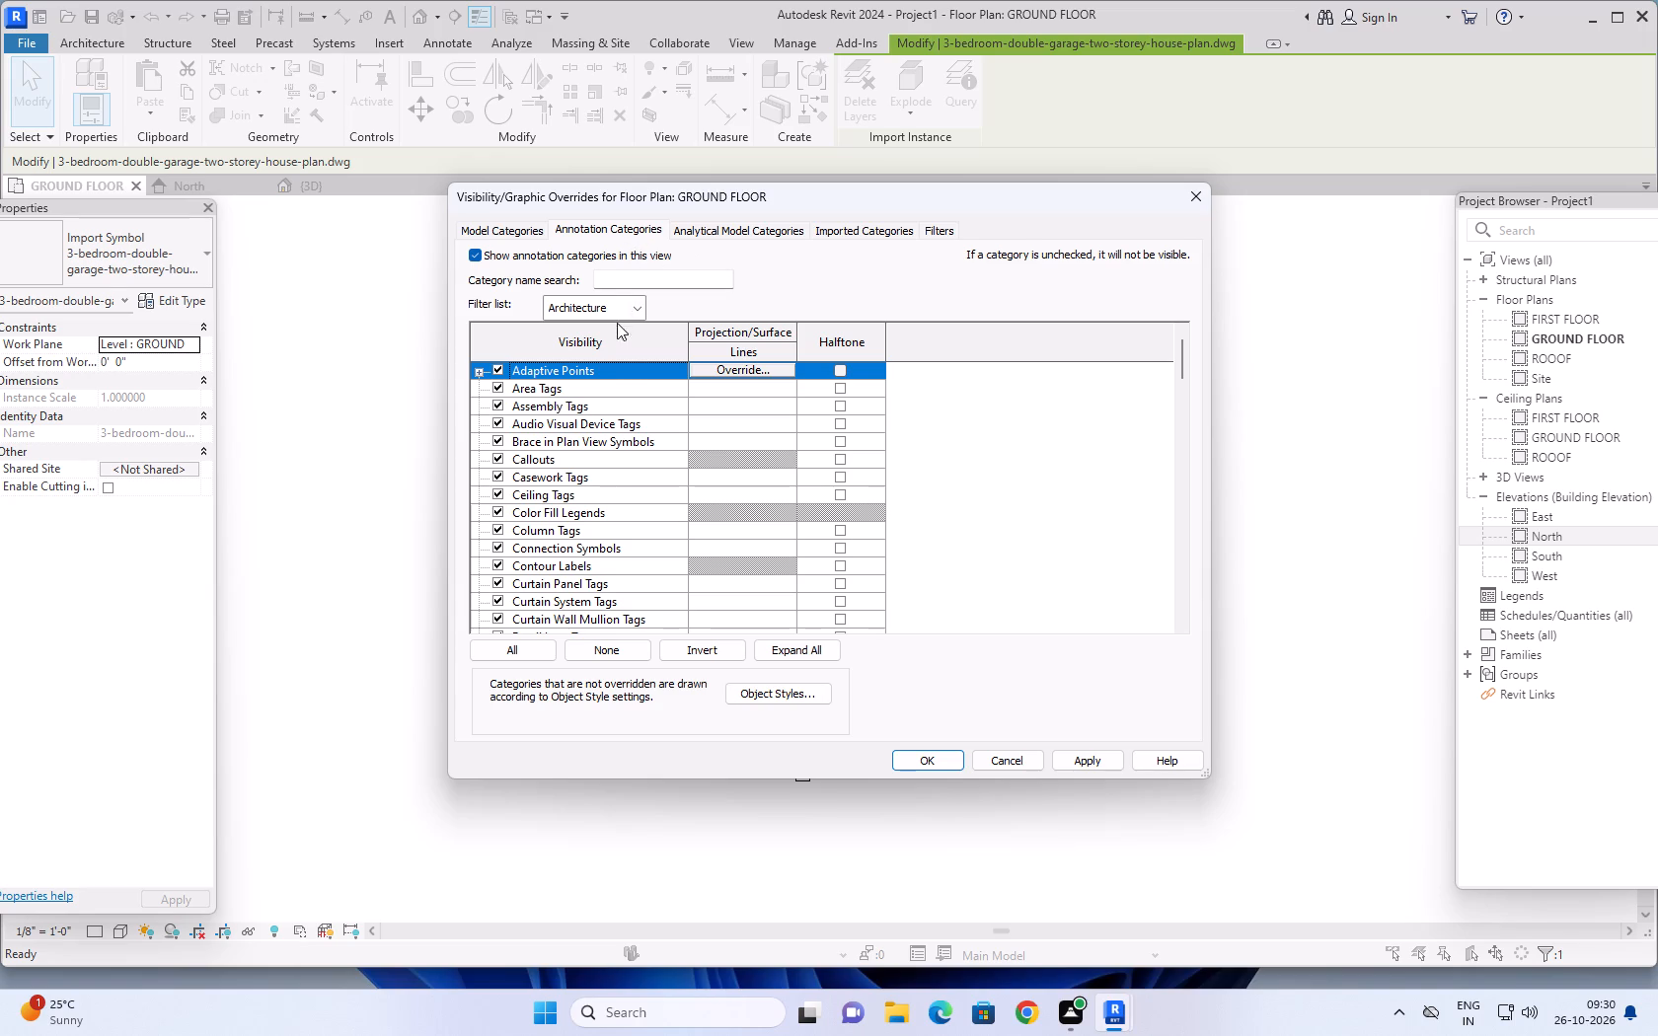
scroll(544, 452, "down", 7)
scroll(544, 460, "down", 20)
scroll(544, 460, "down", 9)
scroll(554, 471, "up", 1)
scroll(554, 471, "down", 1)
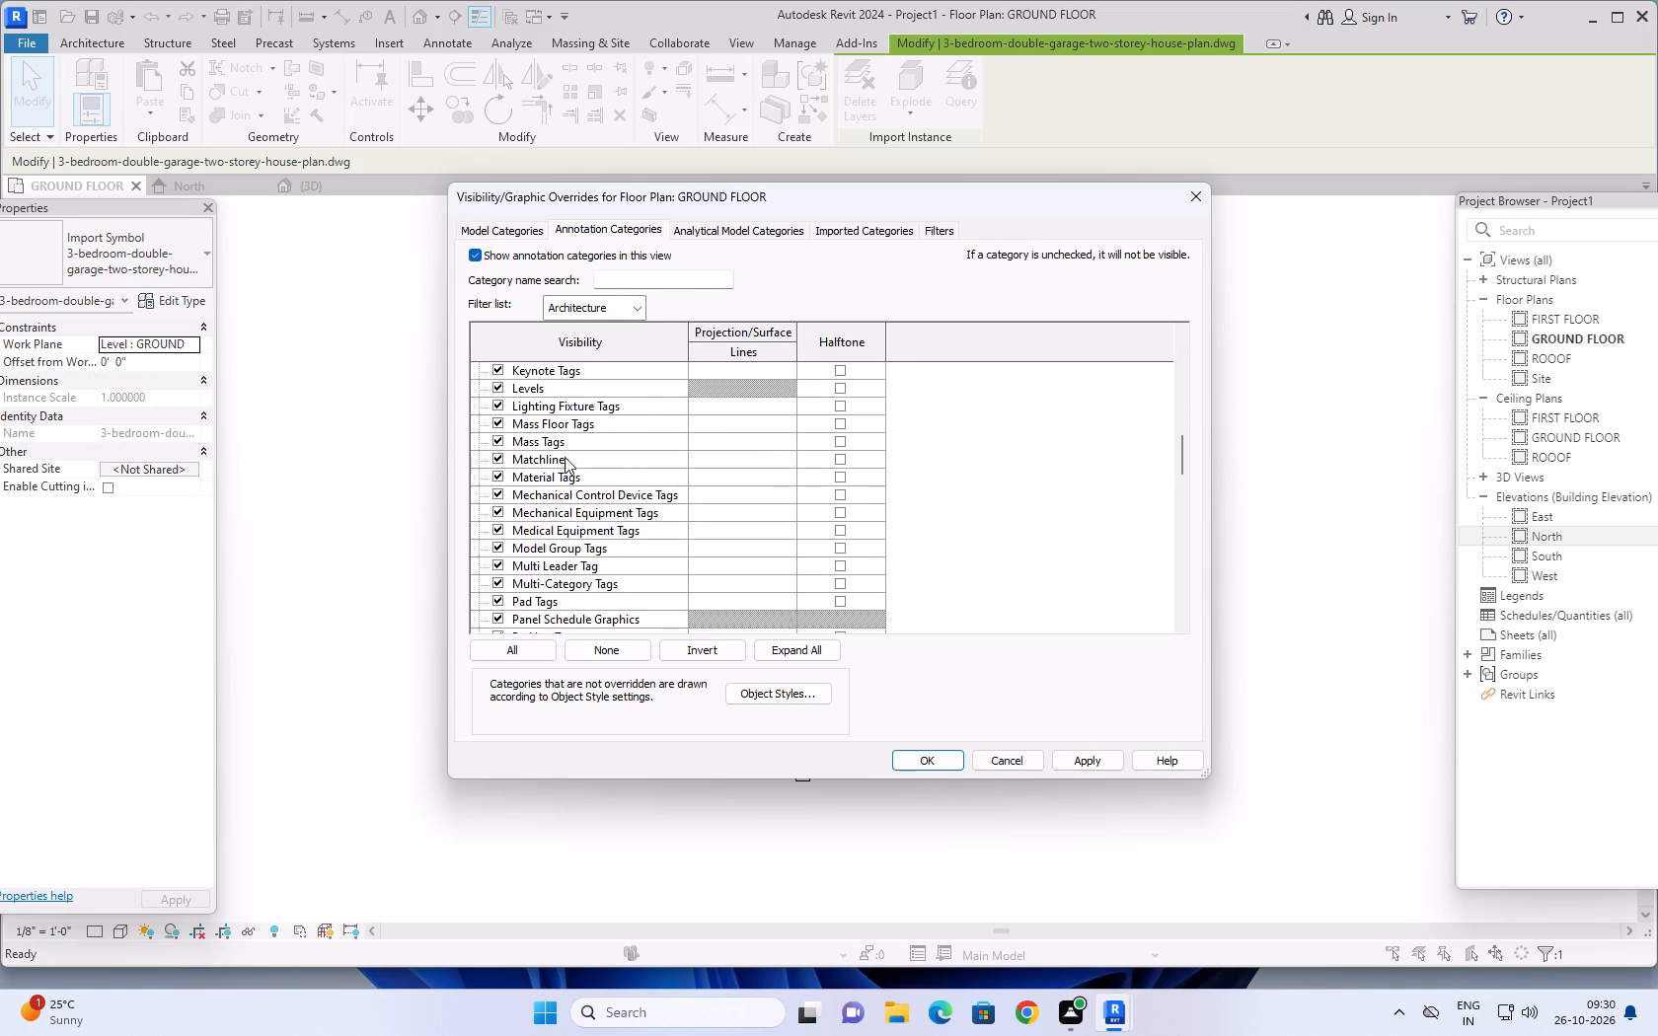
left_click(631, 307)
scroll(591, 403, "down", 2)
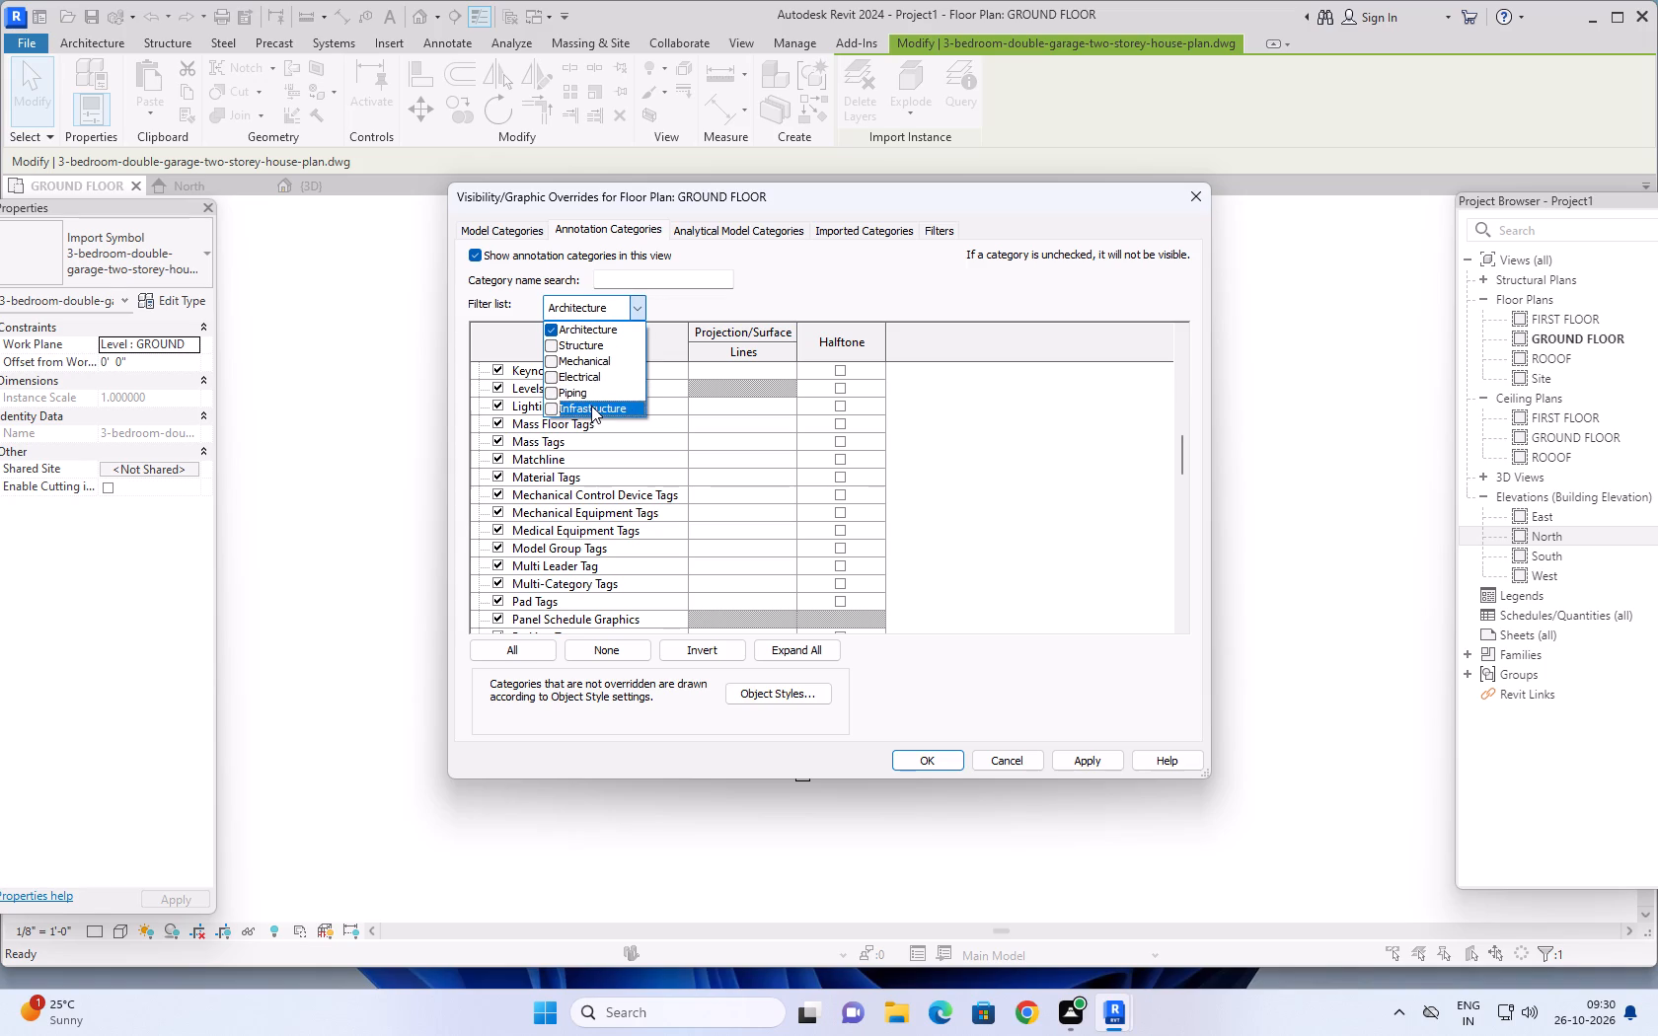
scroll(591, 406, "down", 3)
left_click(640, 302)
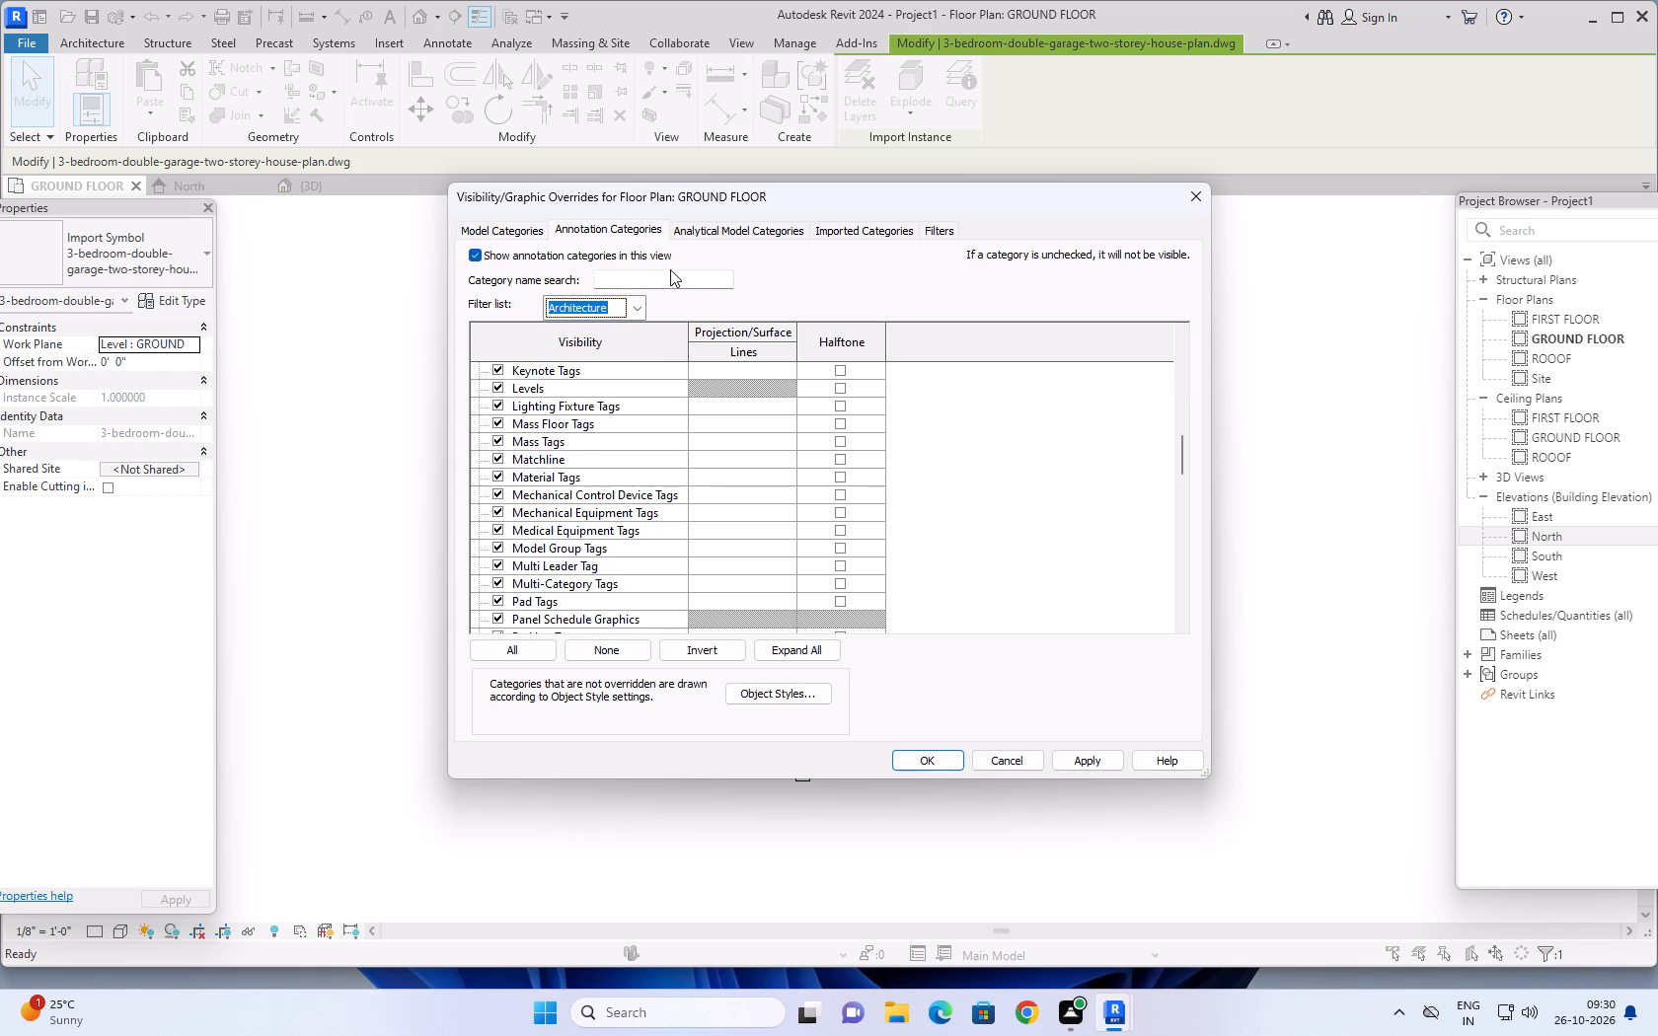
Examine the model categories of the GROUND FLOOR plan and their discipline filter choices for anything switched off.
left_click(505, 229)
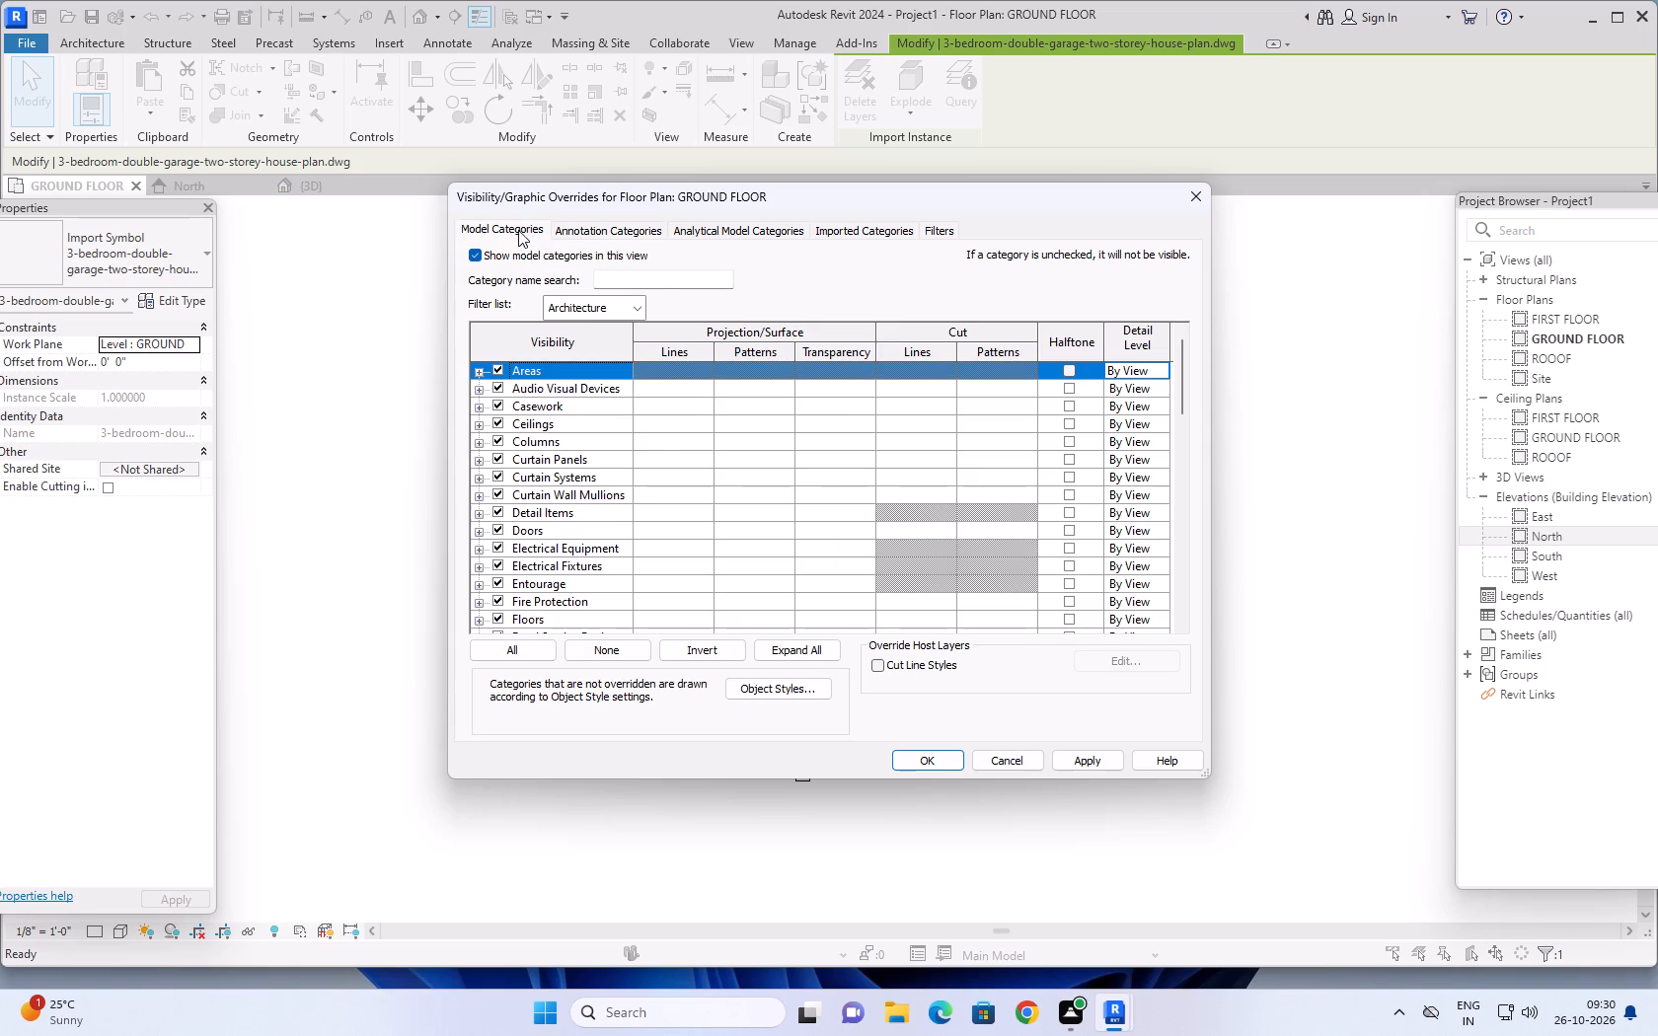
scroll(593, 397, "down", 13)
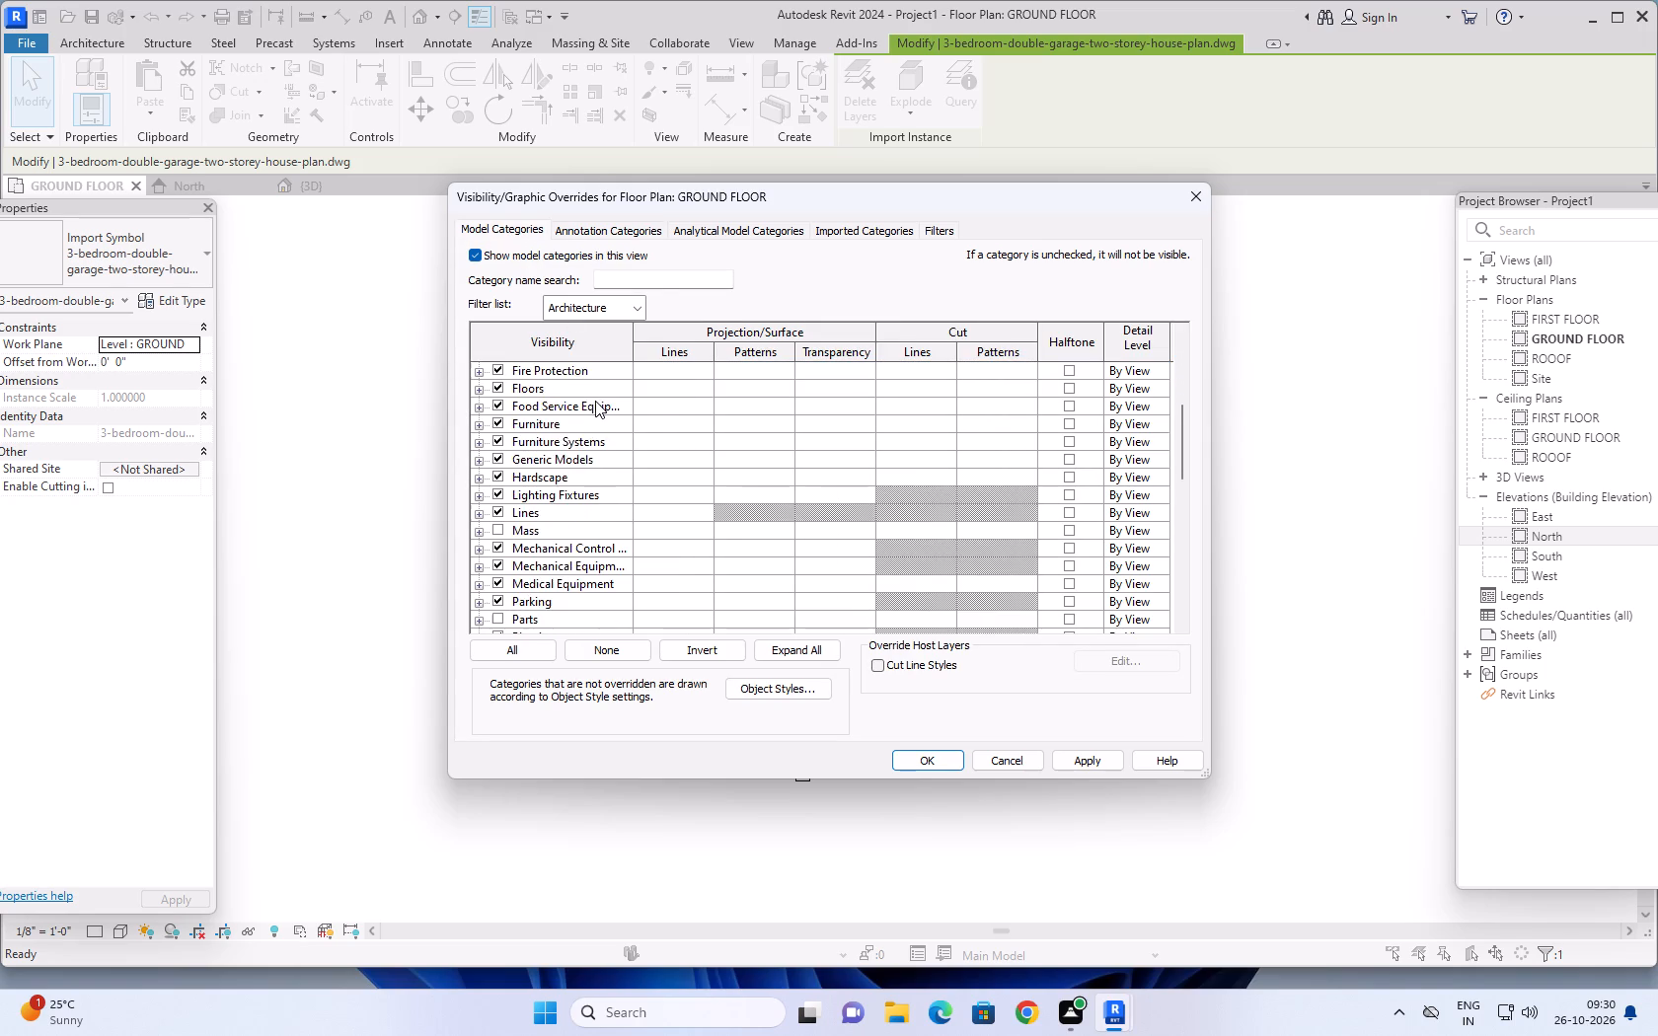
scroll(595, 401, "down", 6)
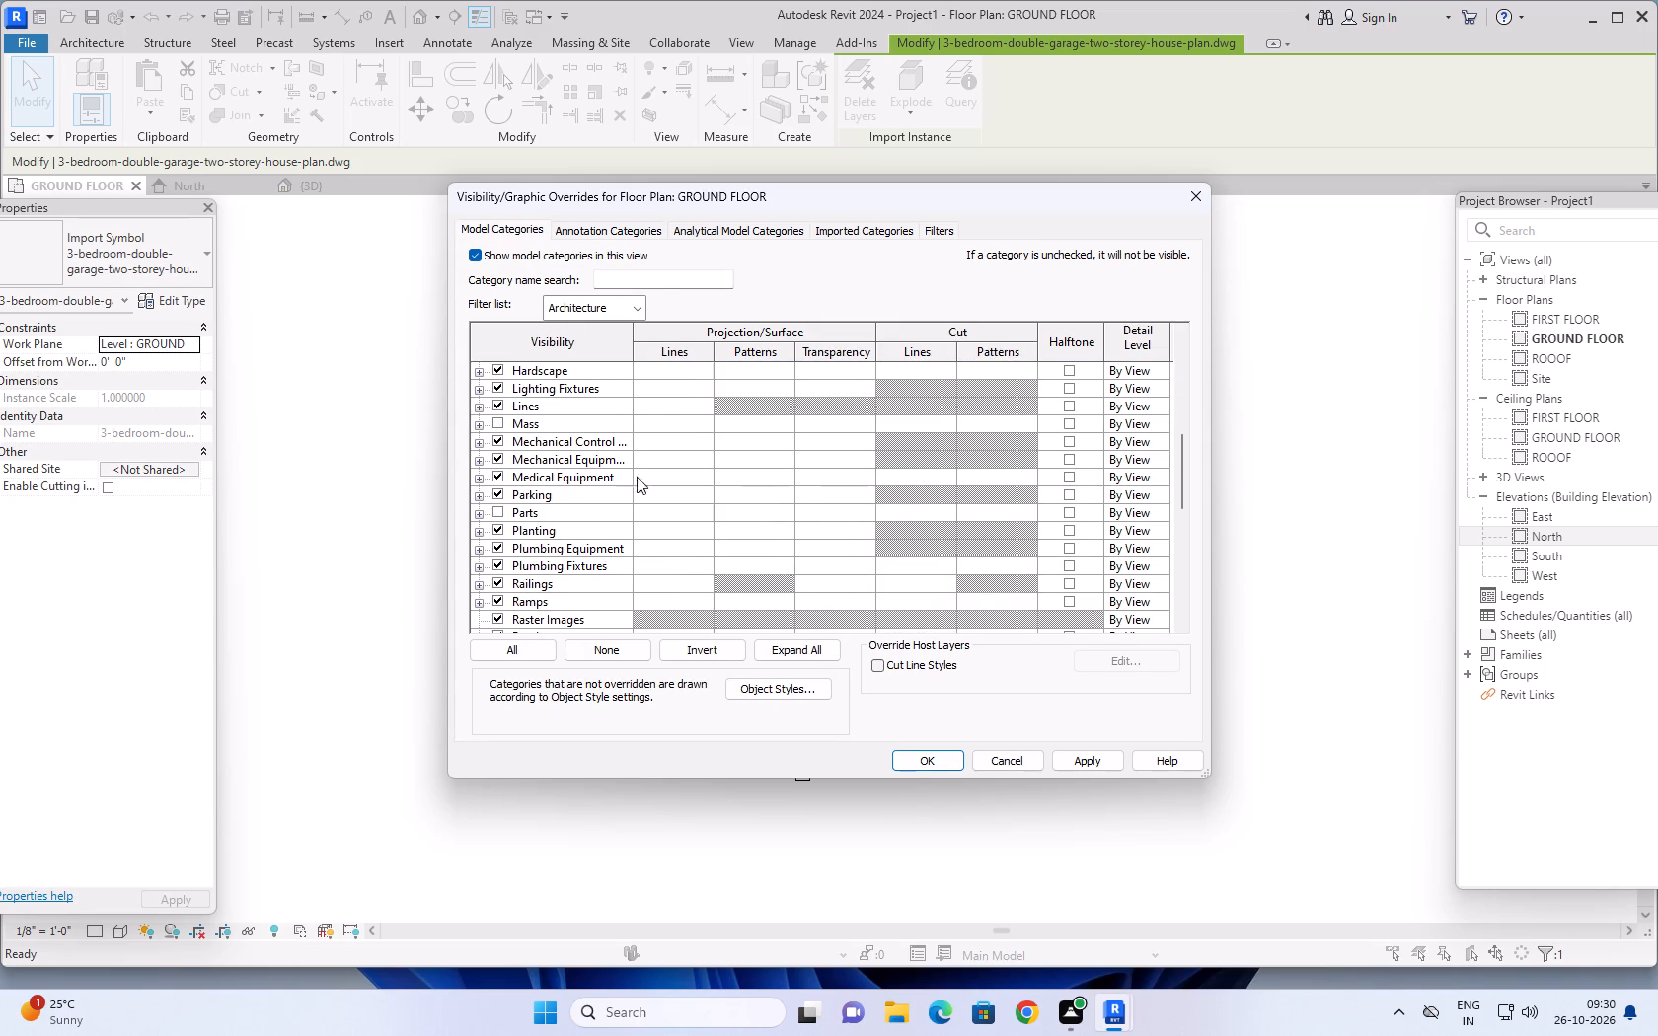
scroll(608, 497, "down", 20)
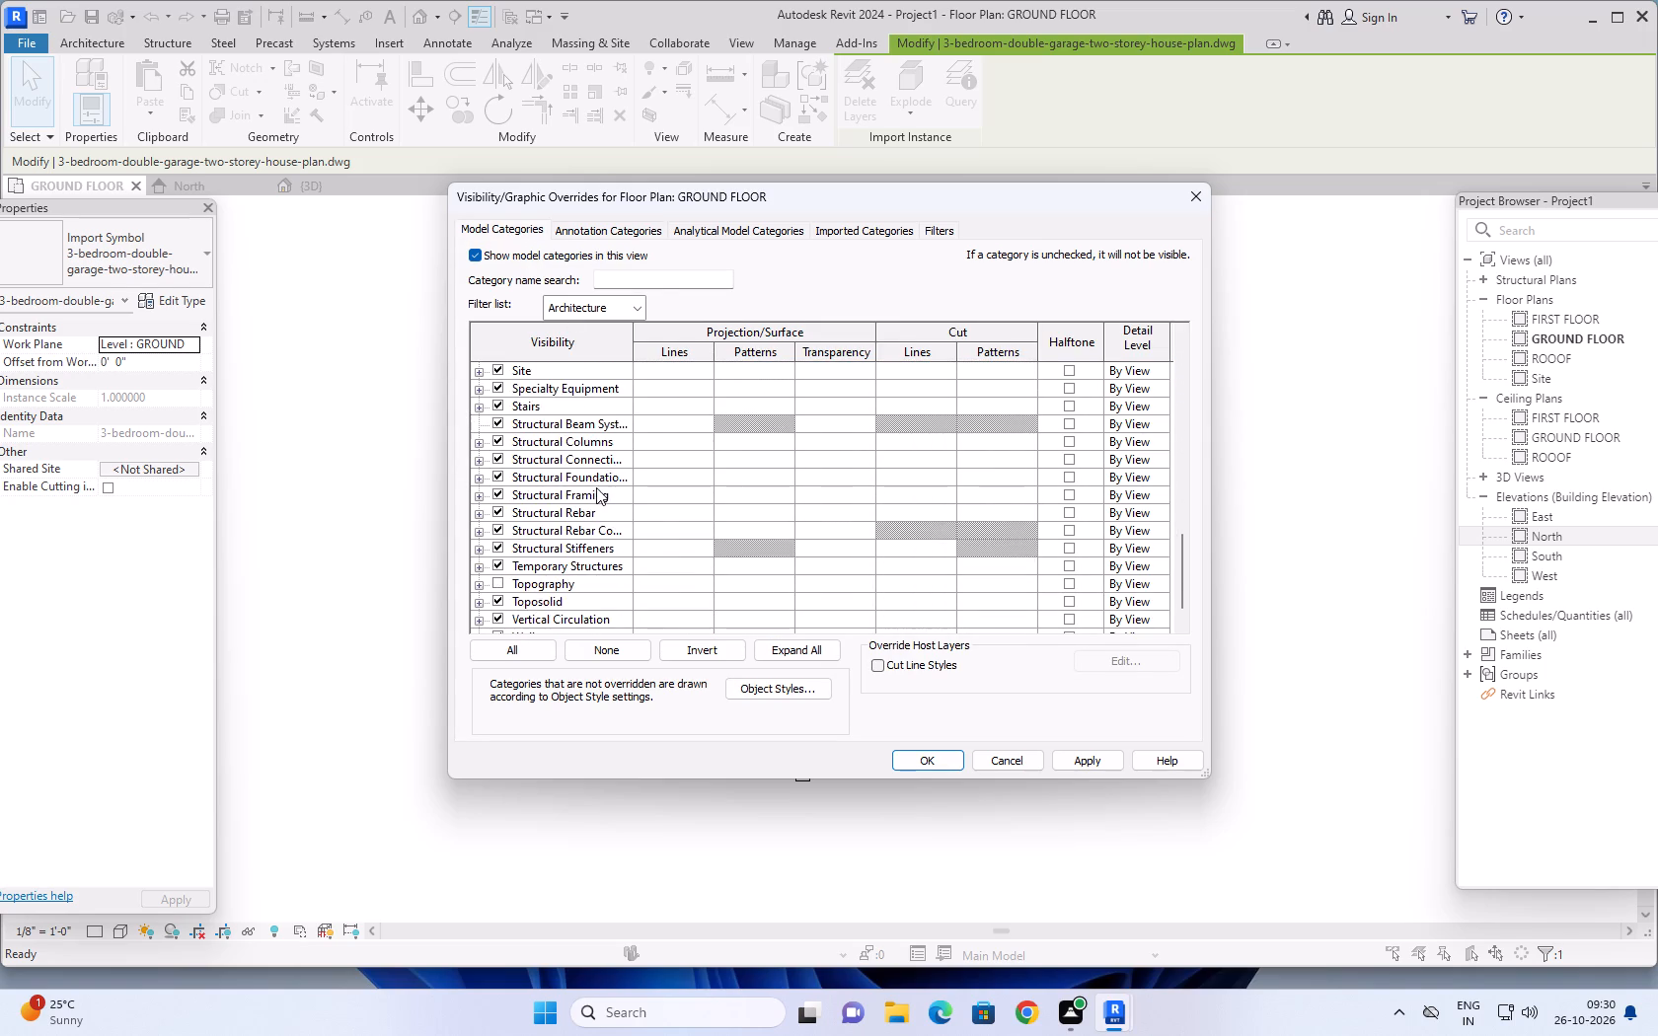
scroll(597, 487, "down", 12)
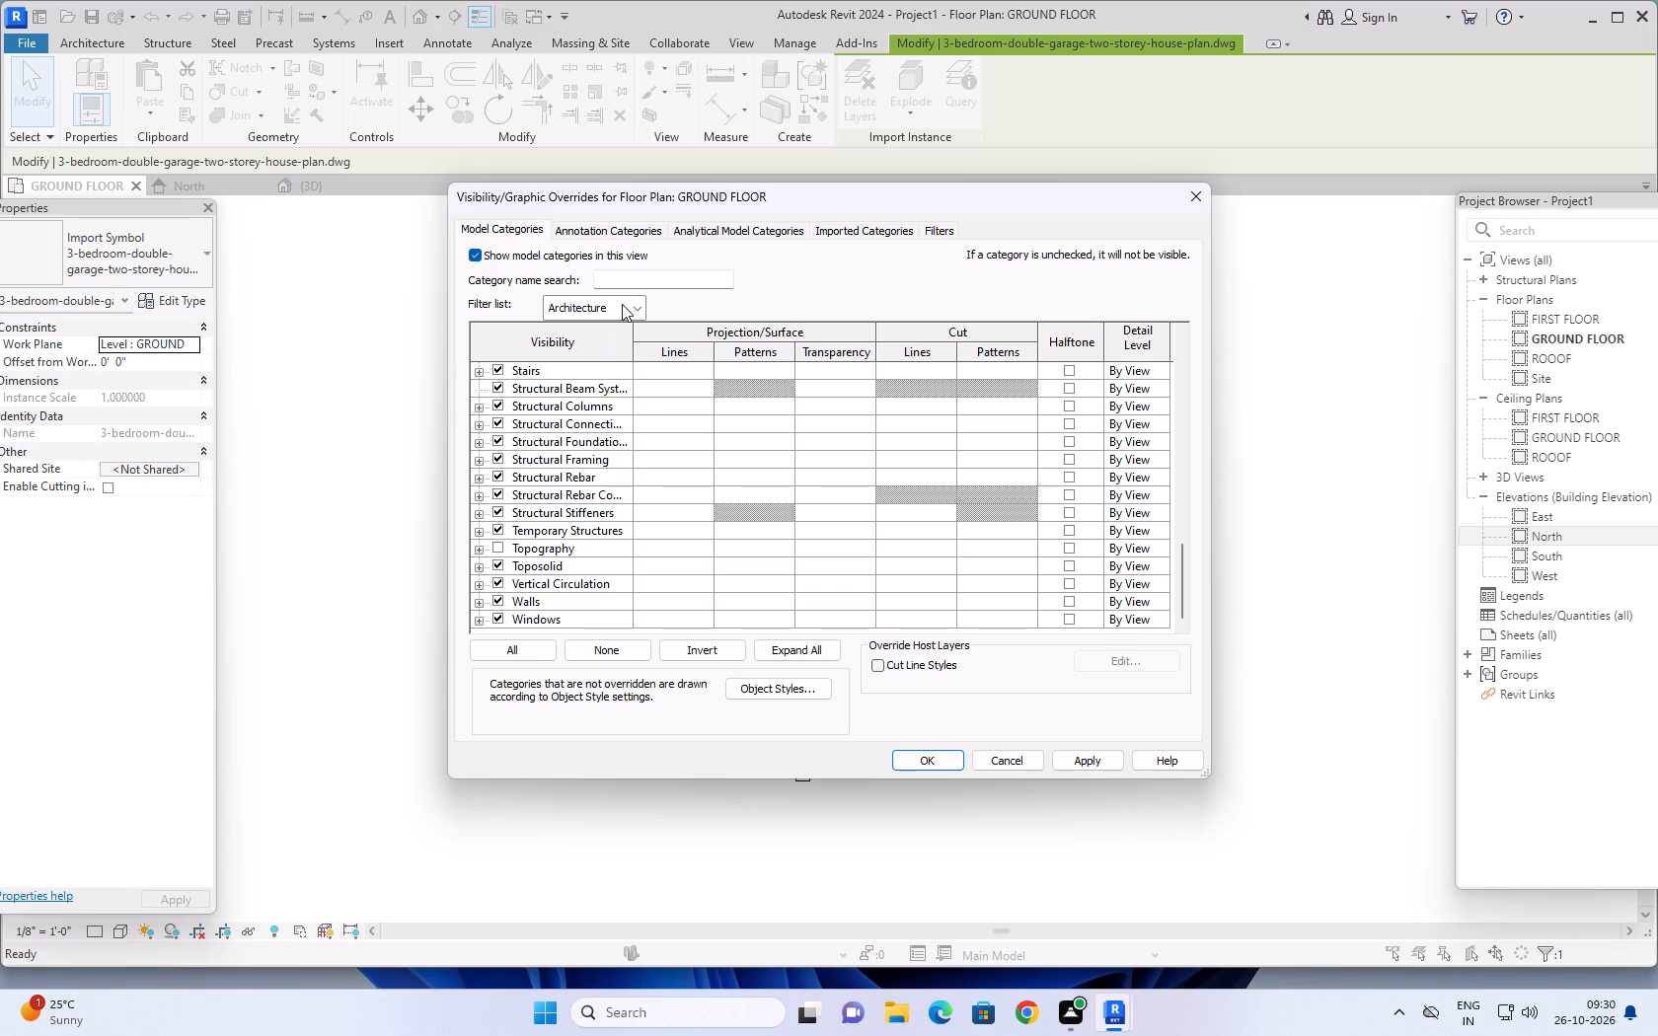
left_click(622, 304)
scroll(608, 351, "down", 4)
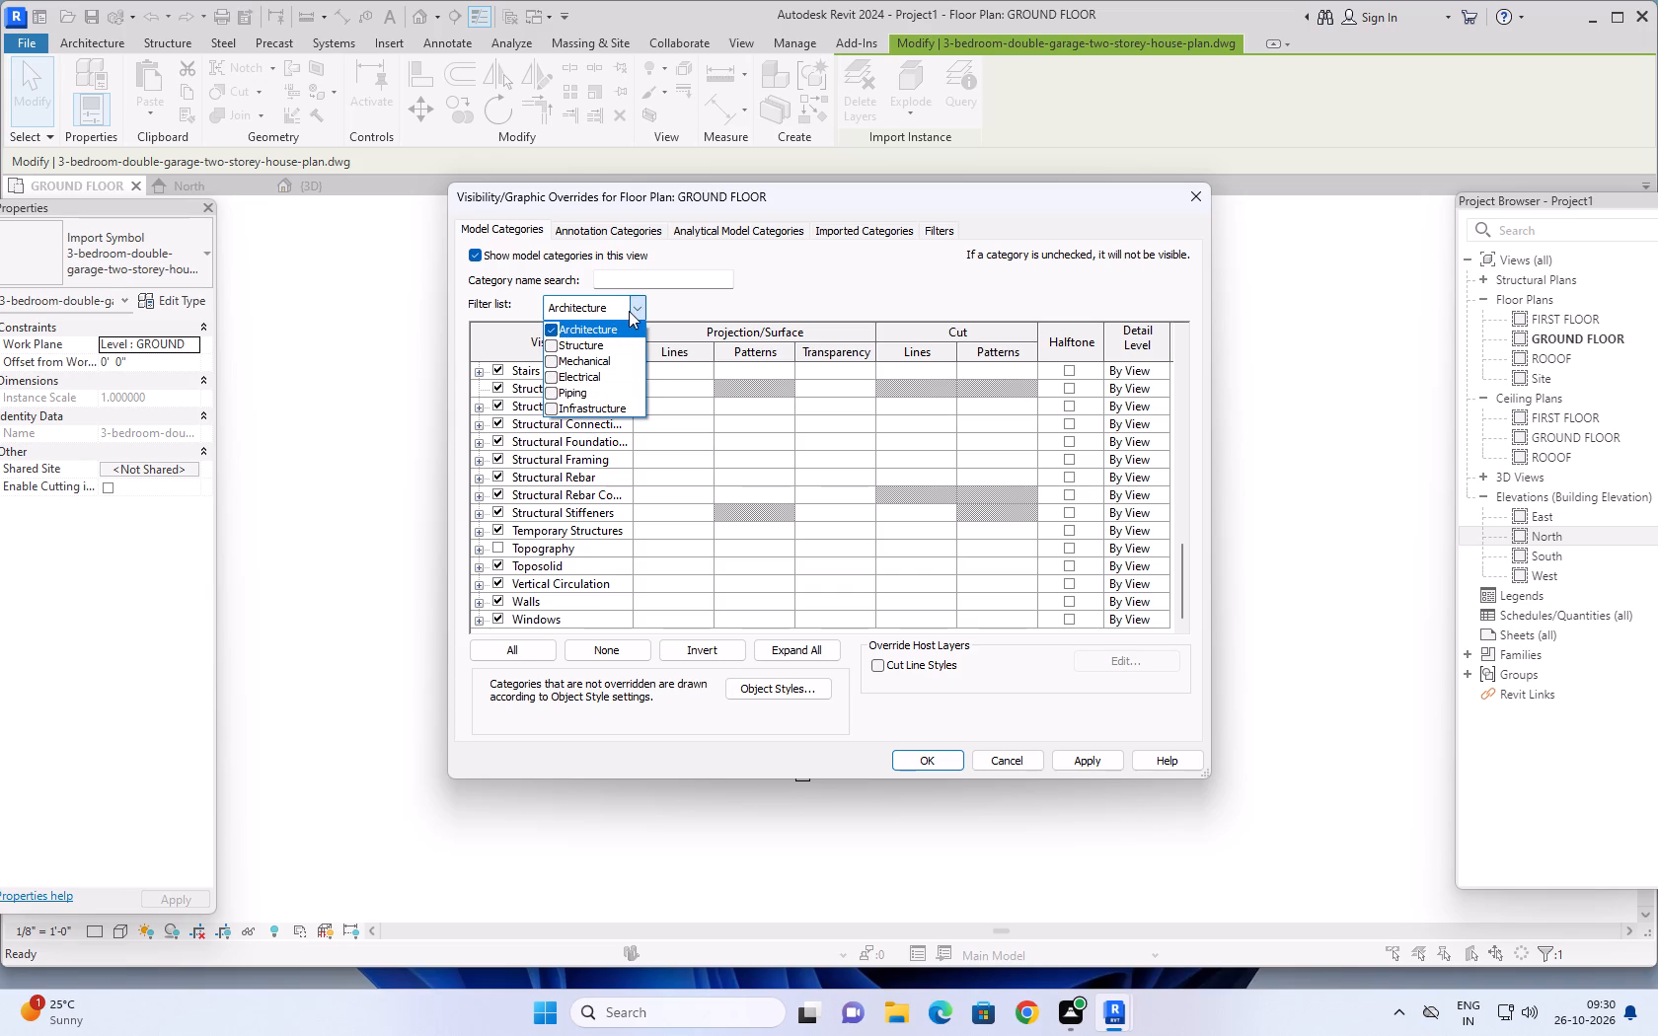
left_click(637, 304)
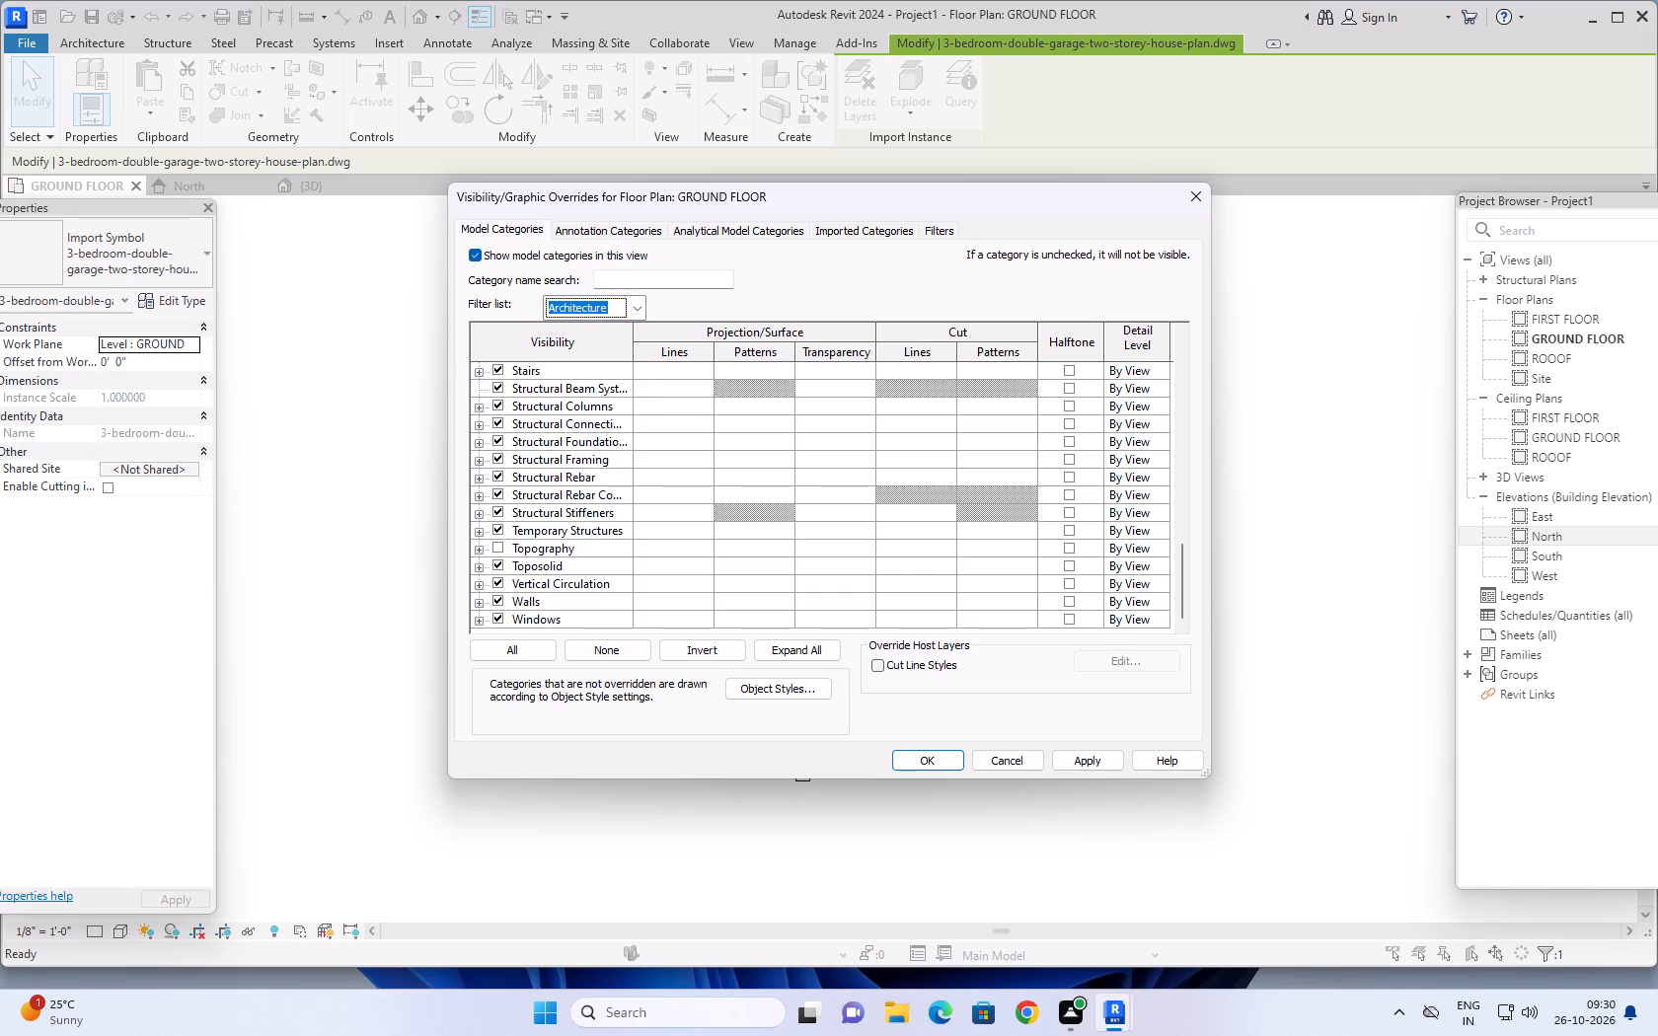
left_click(504, 224)
Turn on the visibility of Analytical Spaces and Analytical Surfaces for the GROUND FLOOR plan.
left_click(599, 227)
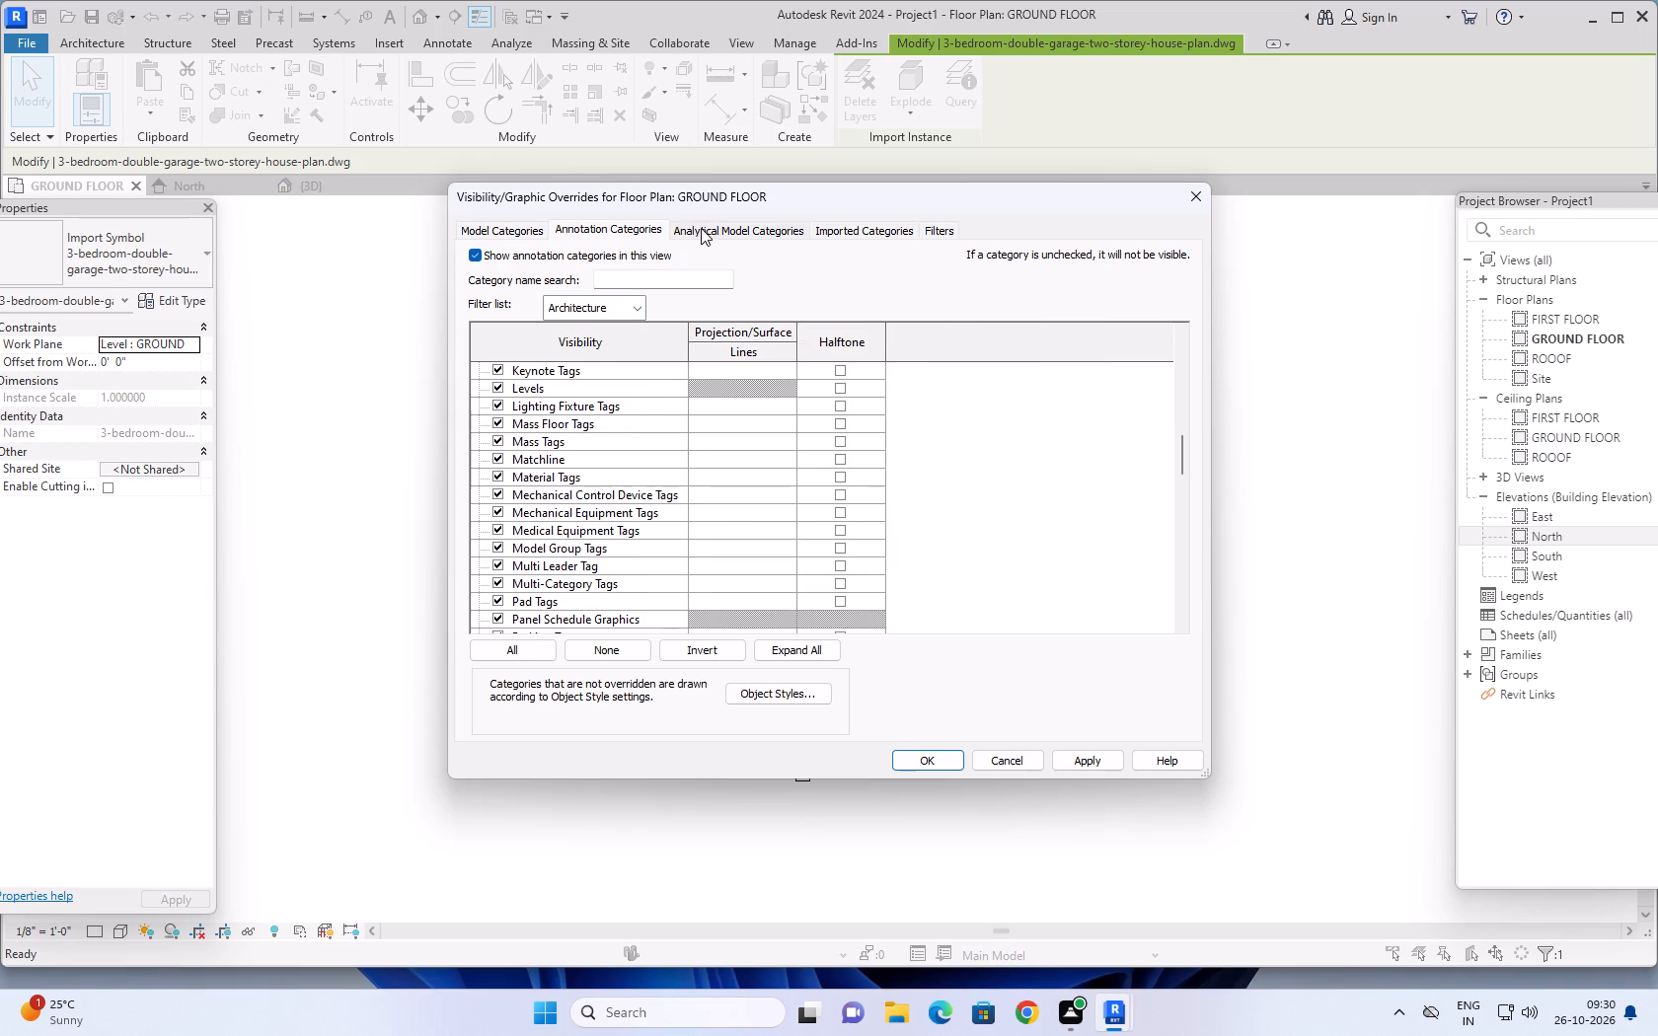
left_click(707, 223)
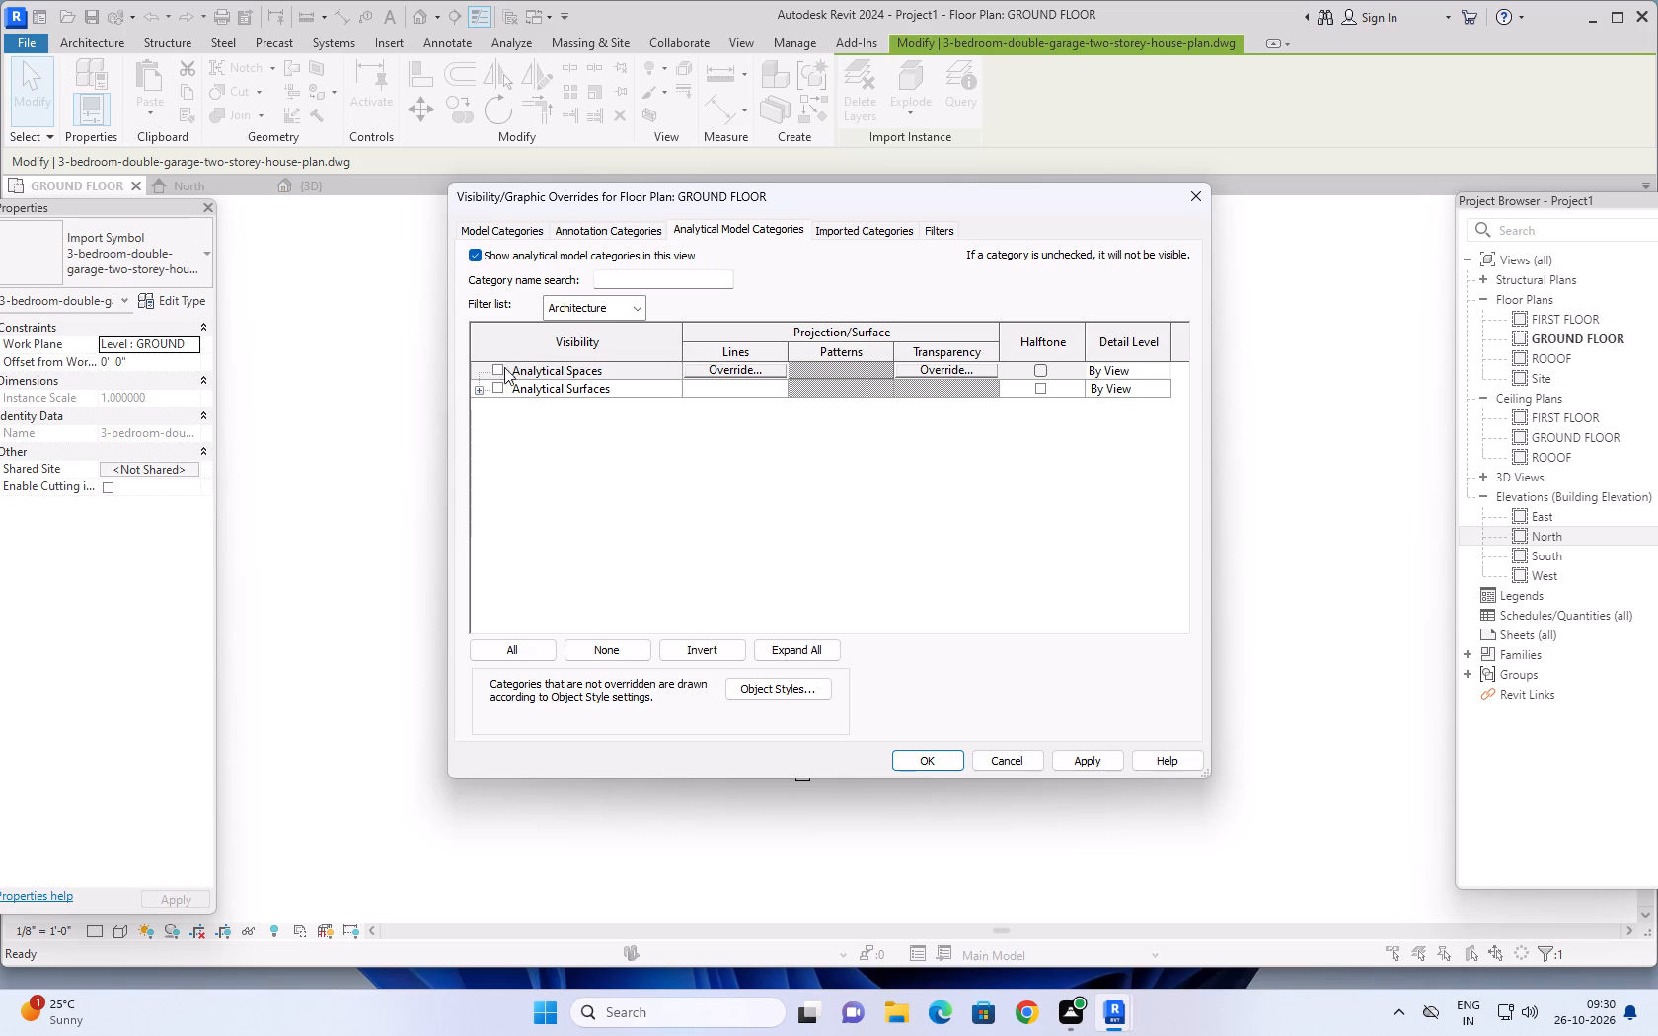
left_click(499, 369)
left_click(500, 386)
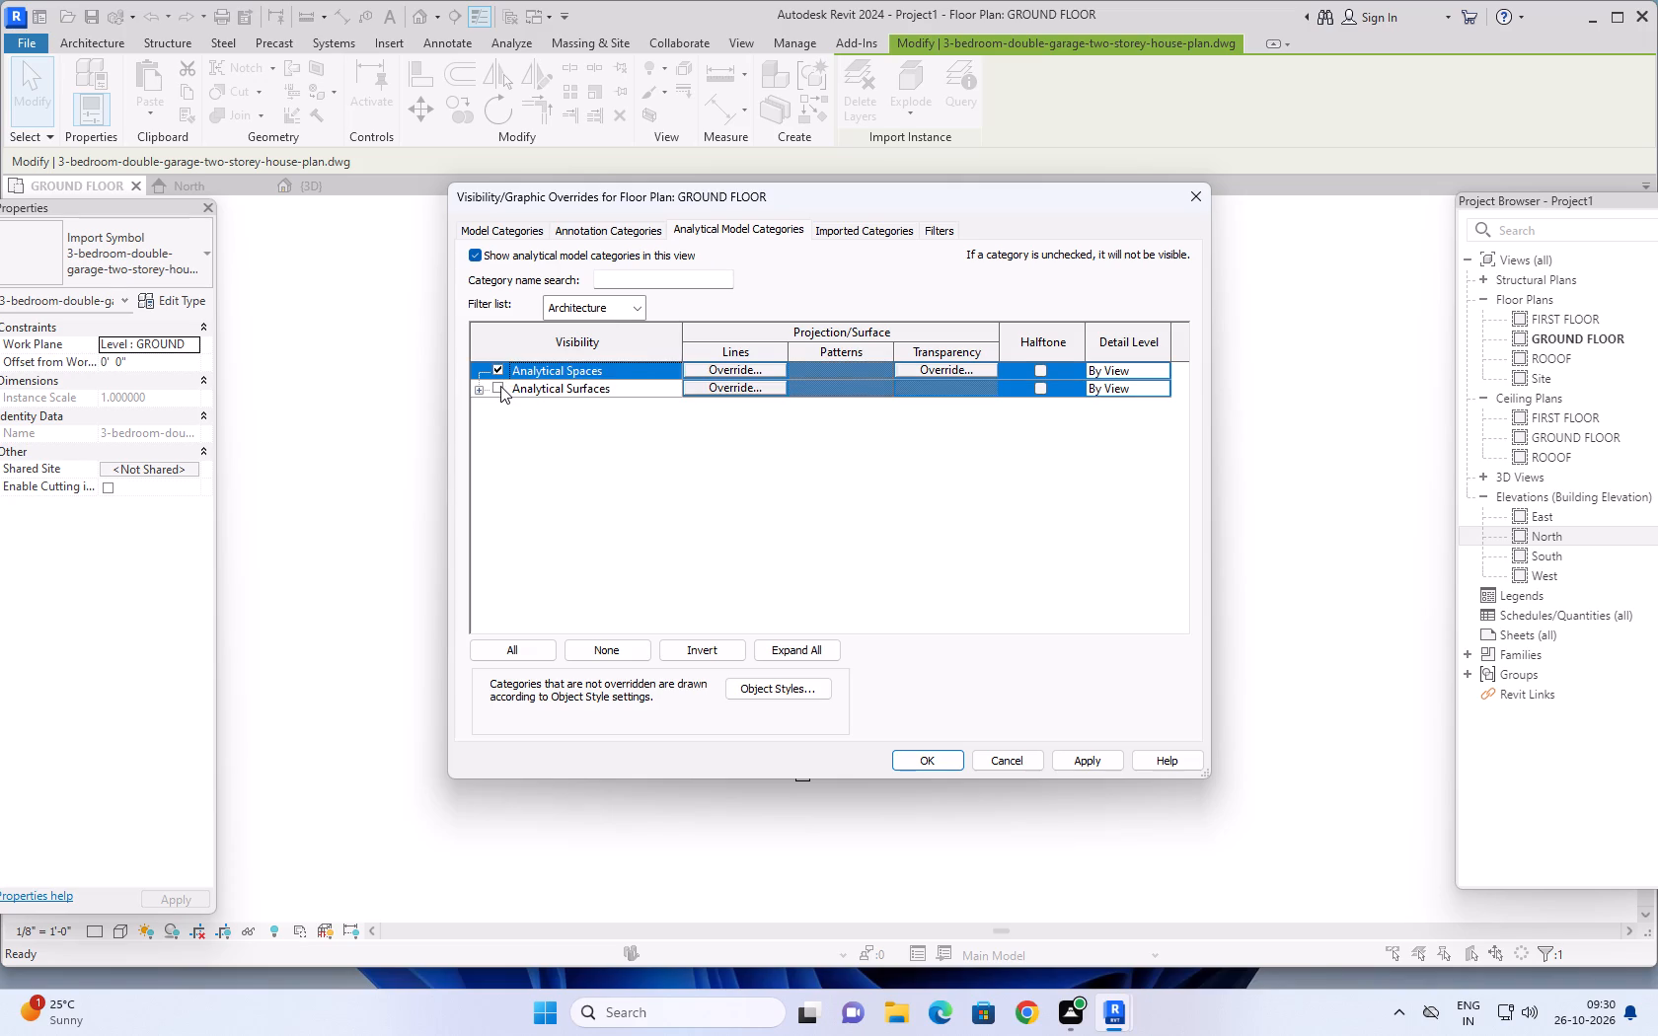
Toggle the house plan DWG's visibility off among the GROUND FLOOR plan's imported categories.
left_click(830, 231)
left_click(495, 315)
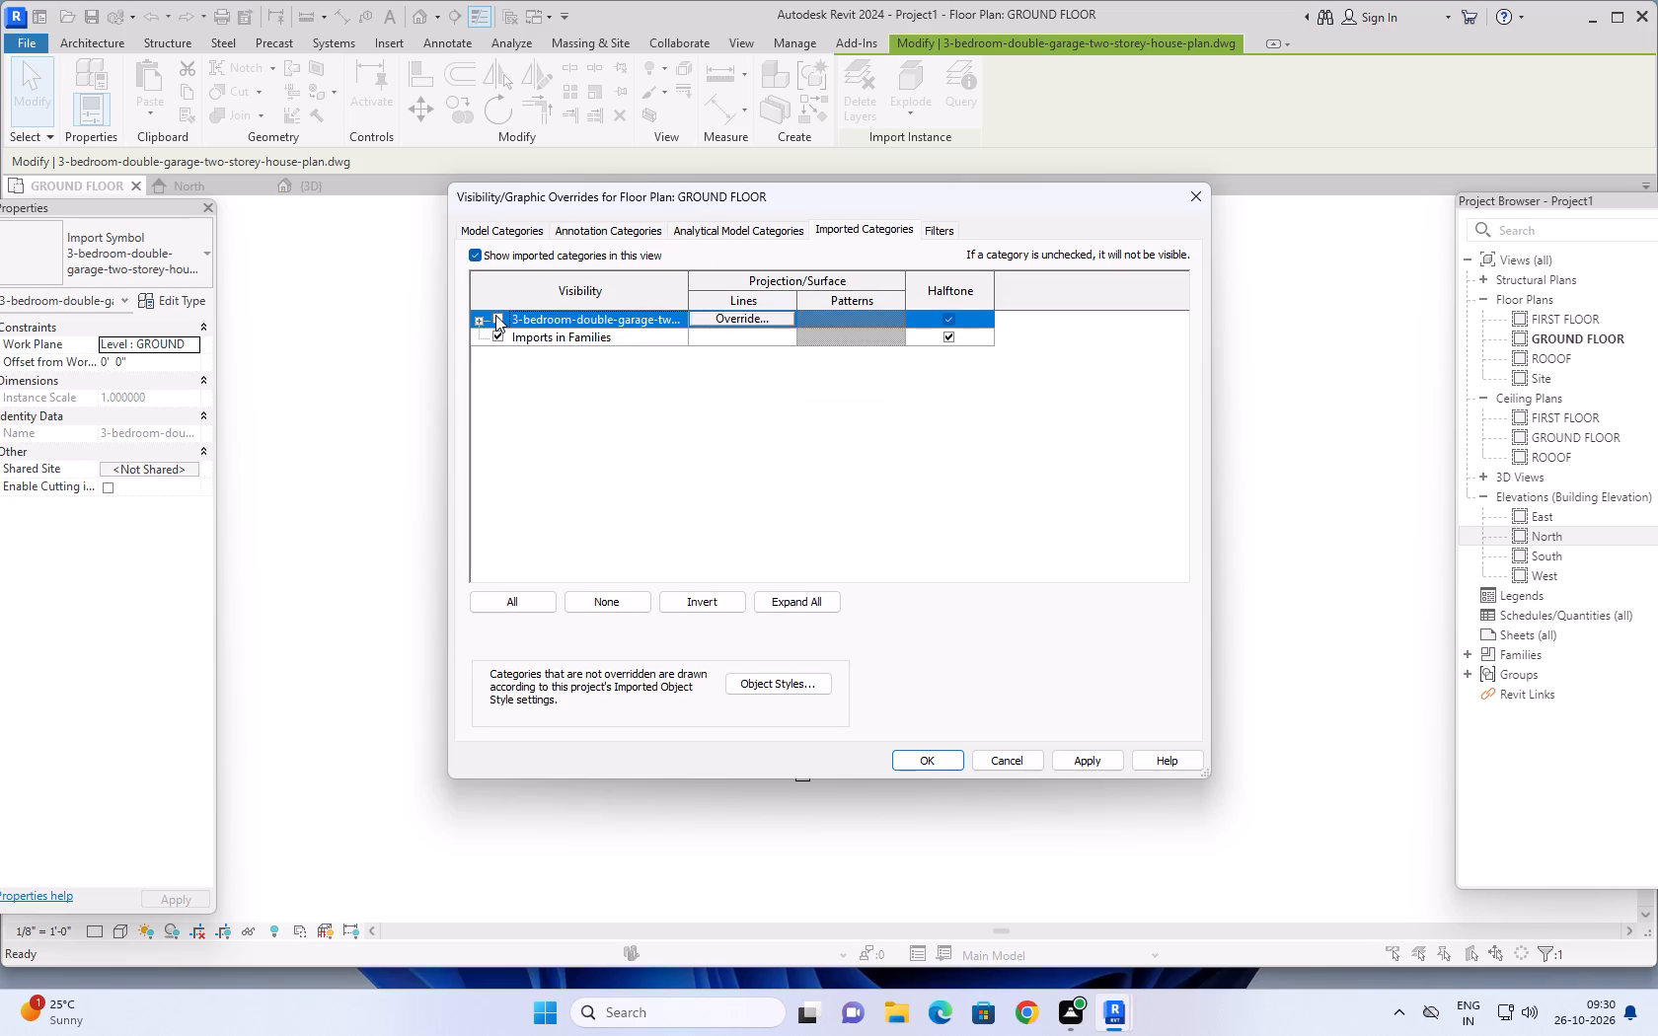
left_click(498, 333)
left_click(498, 333)
left_click(500, 317)
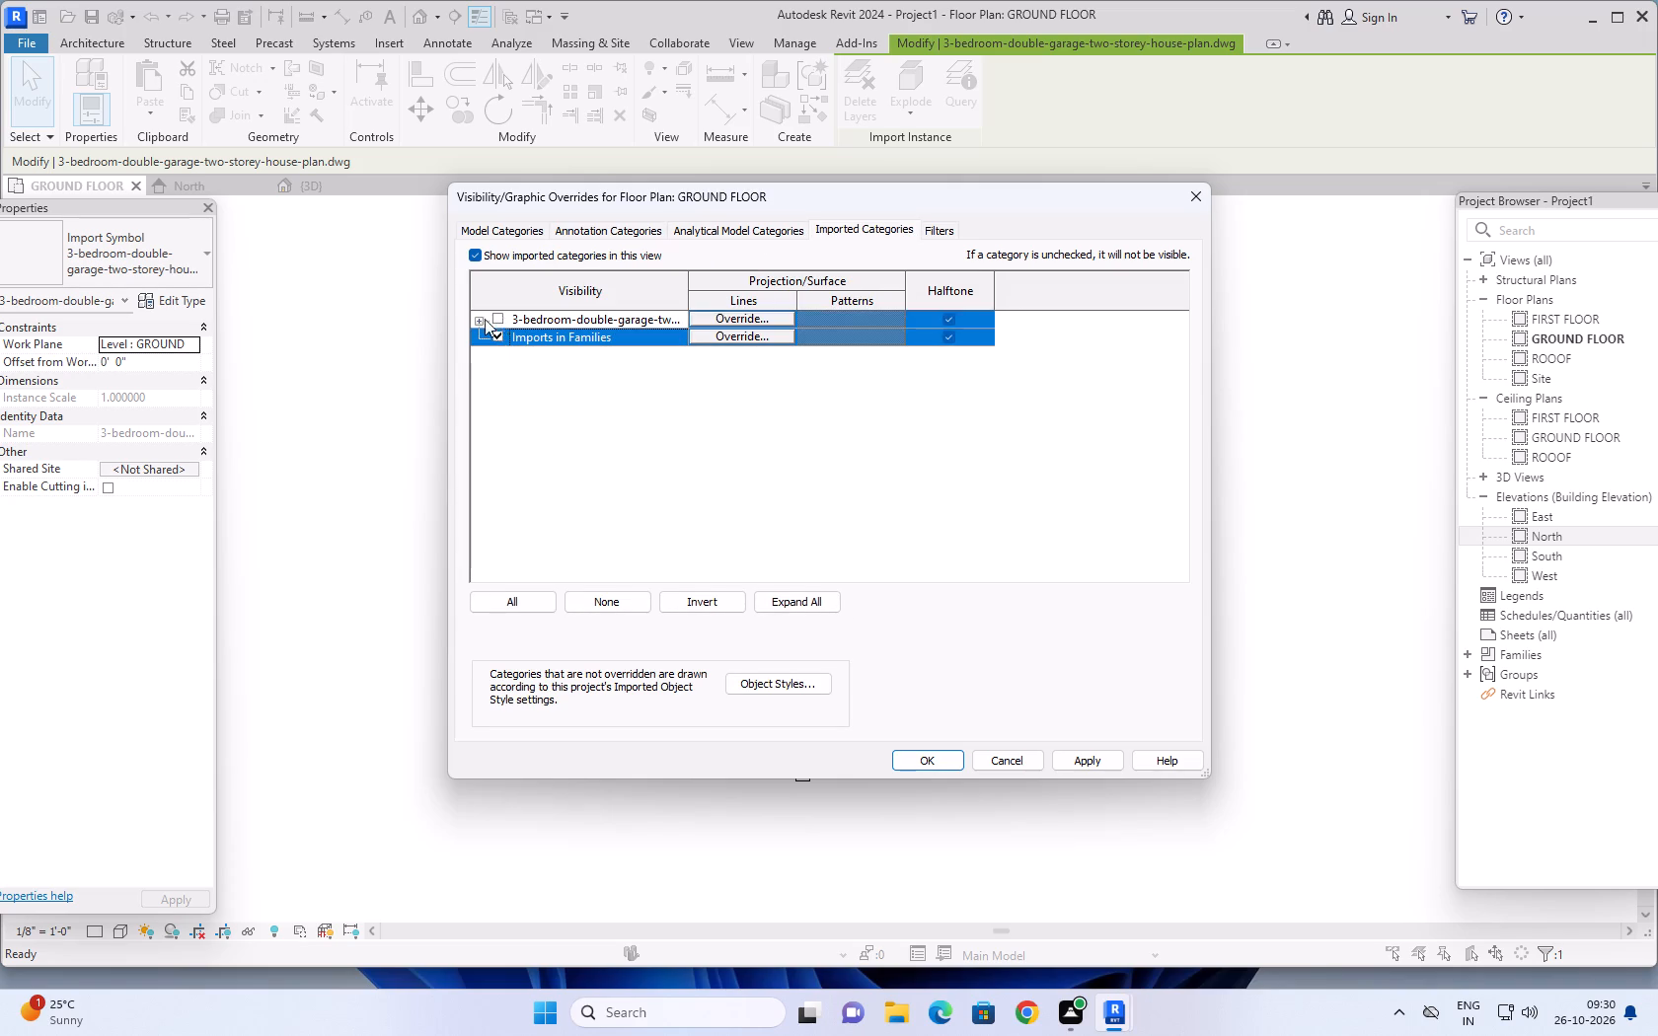
Expand the house plan DWG's layers in the imported categories and examine their visibility and halftone settings.
left_click(482, 320)
scroll(584, 404, "down", 6)
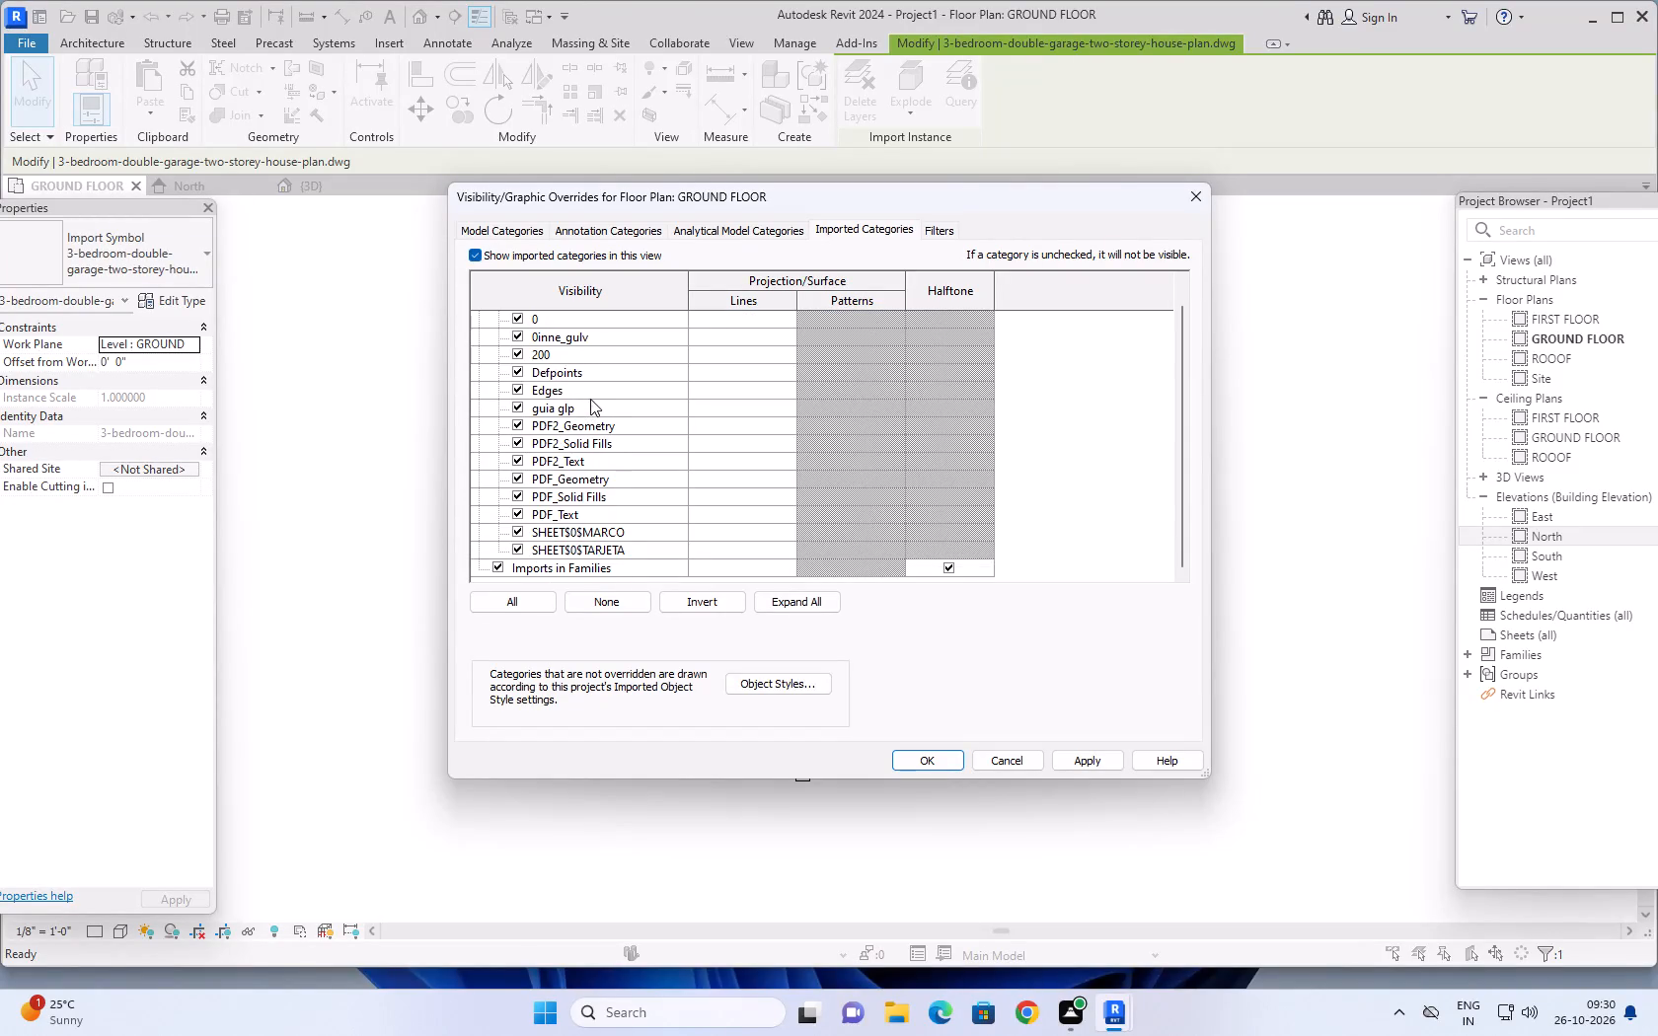
scroll(590, 399, "down", 3)
scroll(764, 476, "up", 5)
scroll(764, 476, "down", 5)
scroll(577, 429, "up", 6)
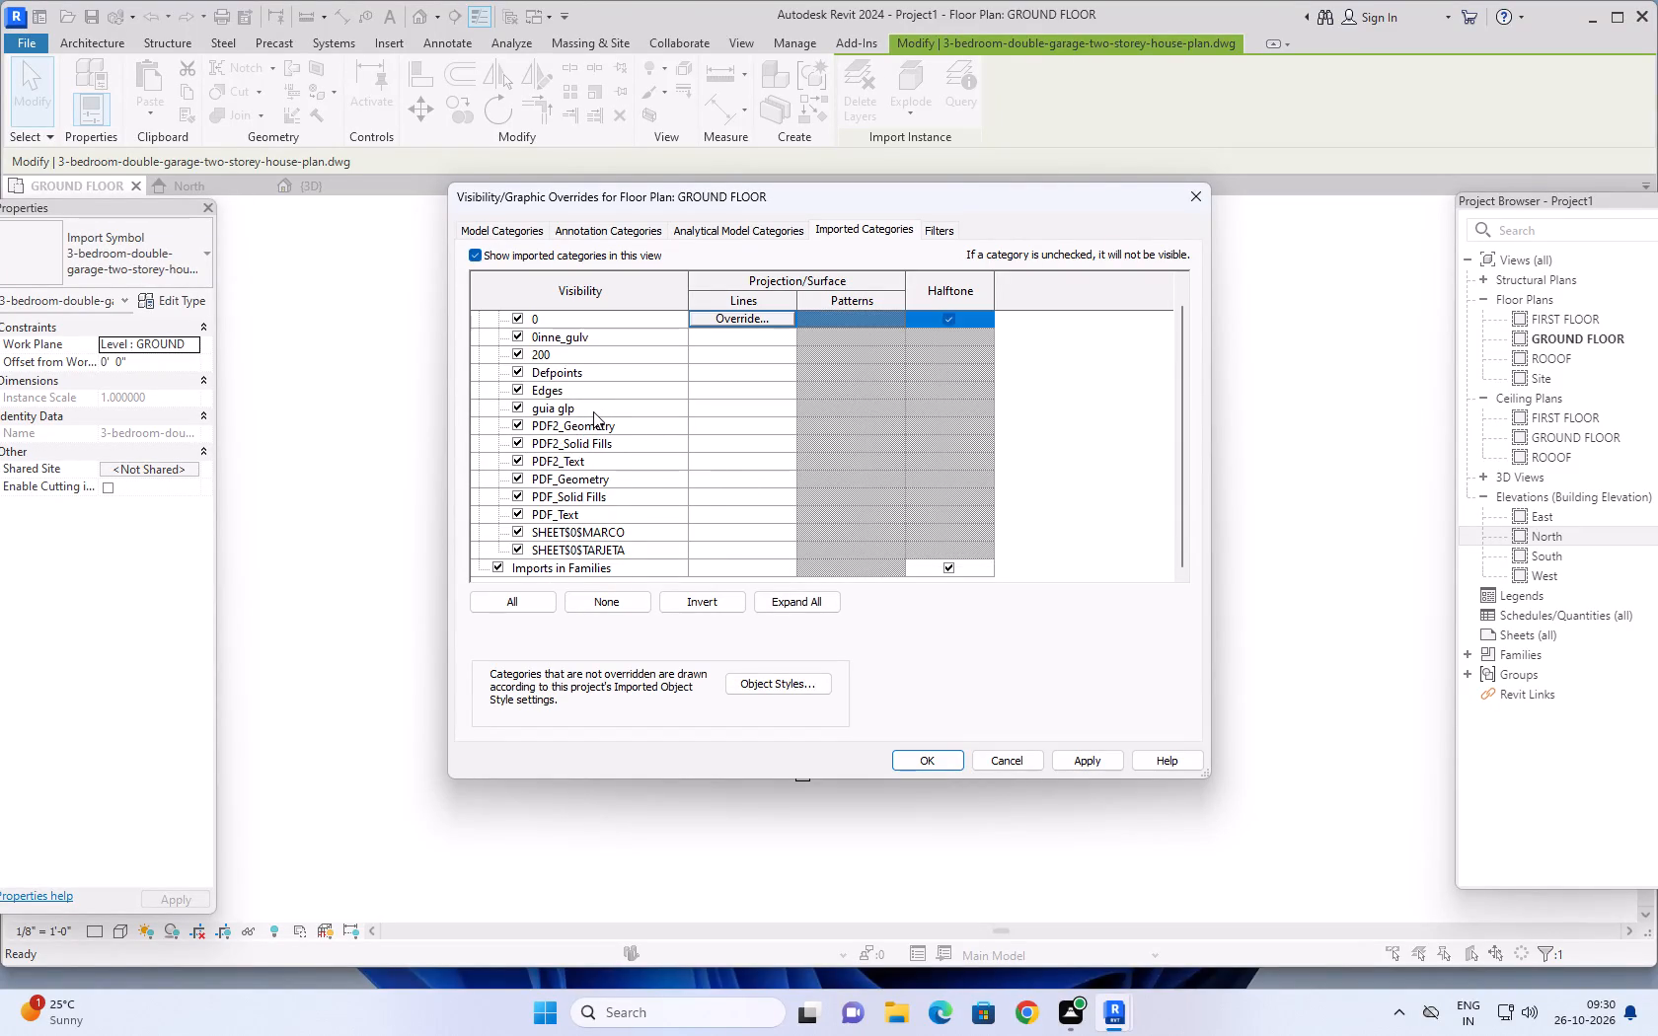
scroll(593, 411, "down", 7)
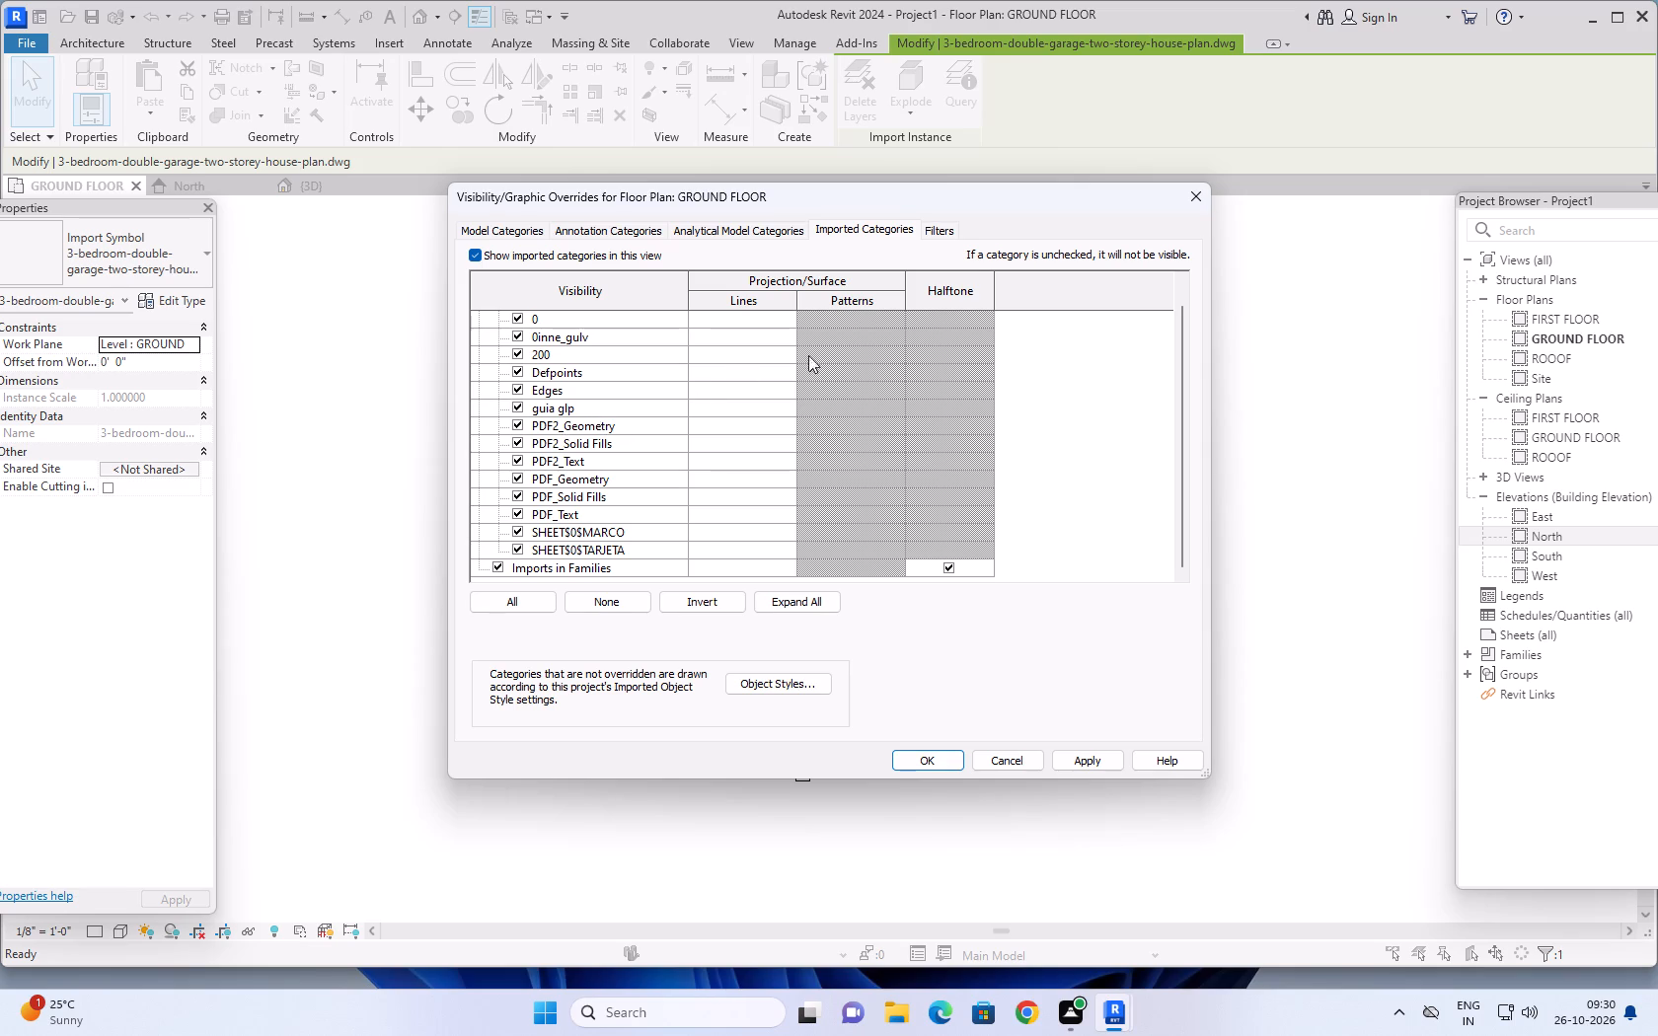
left_click(952, 322)
left_click(963, 320)
Examine the filters and the imported, analytical and annotation categories of the GROUND FLOOR plan for anything switched off.
left_click(936, 228)
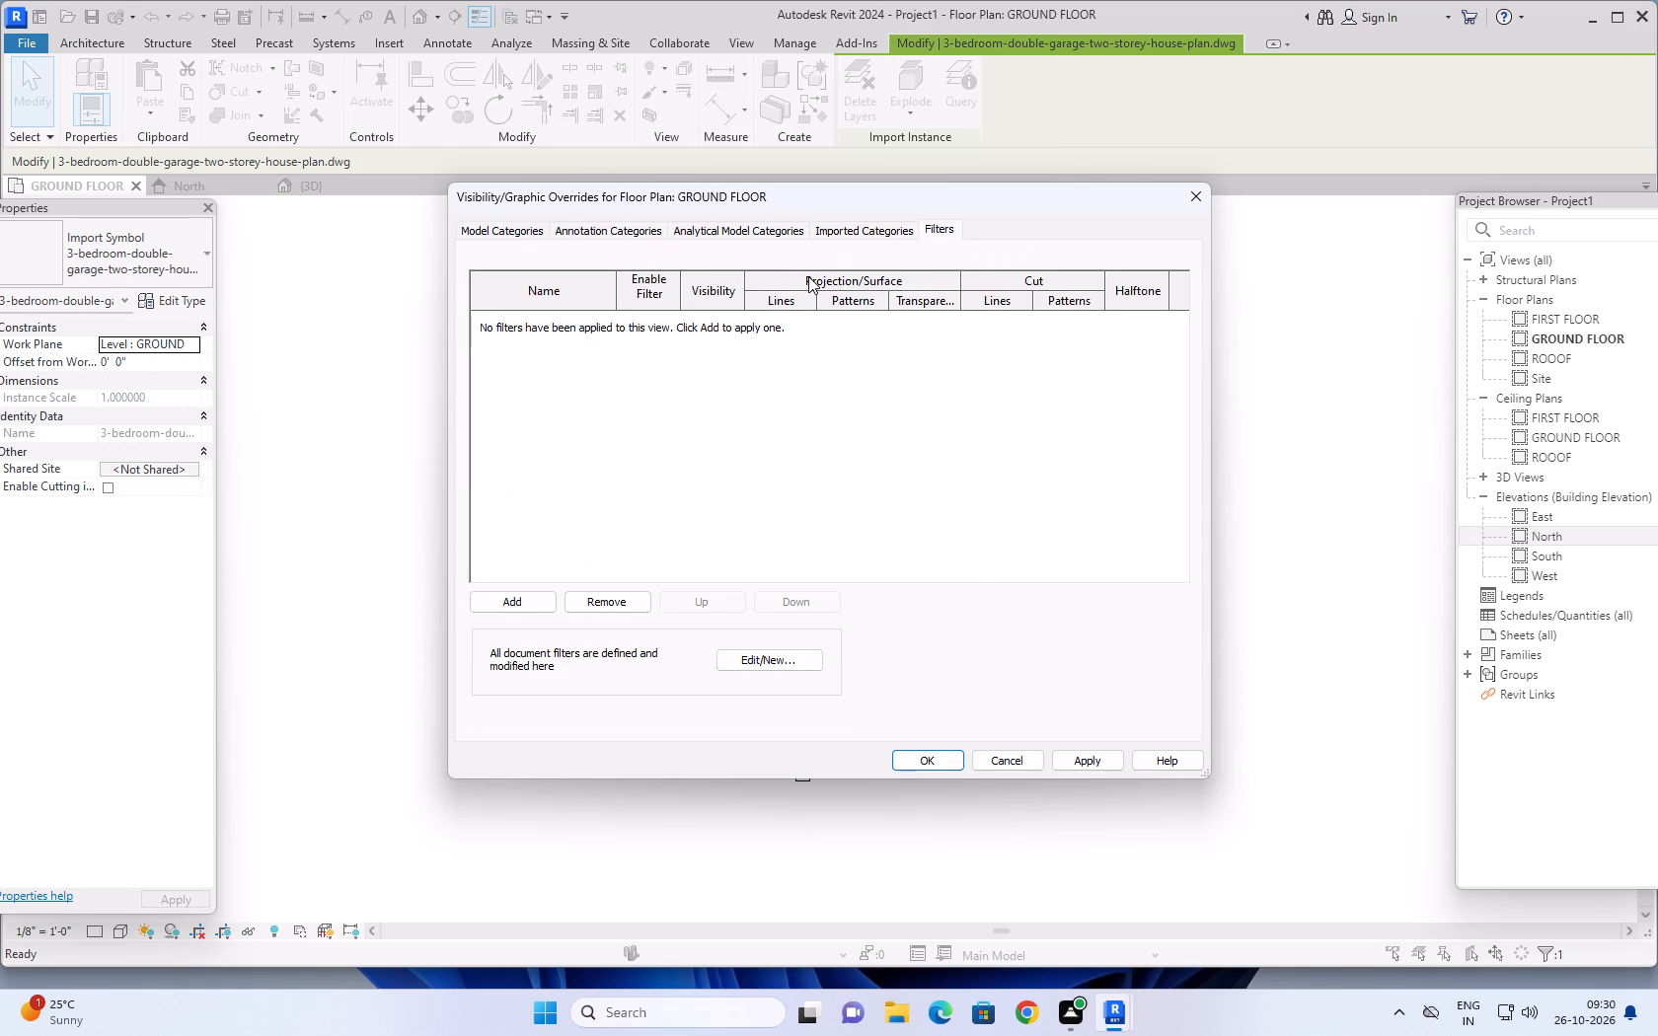
left_click(843, 225)
left_click(772, 234)
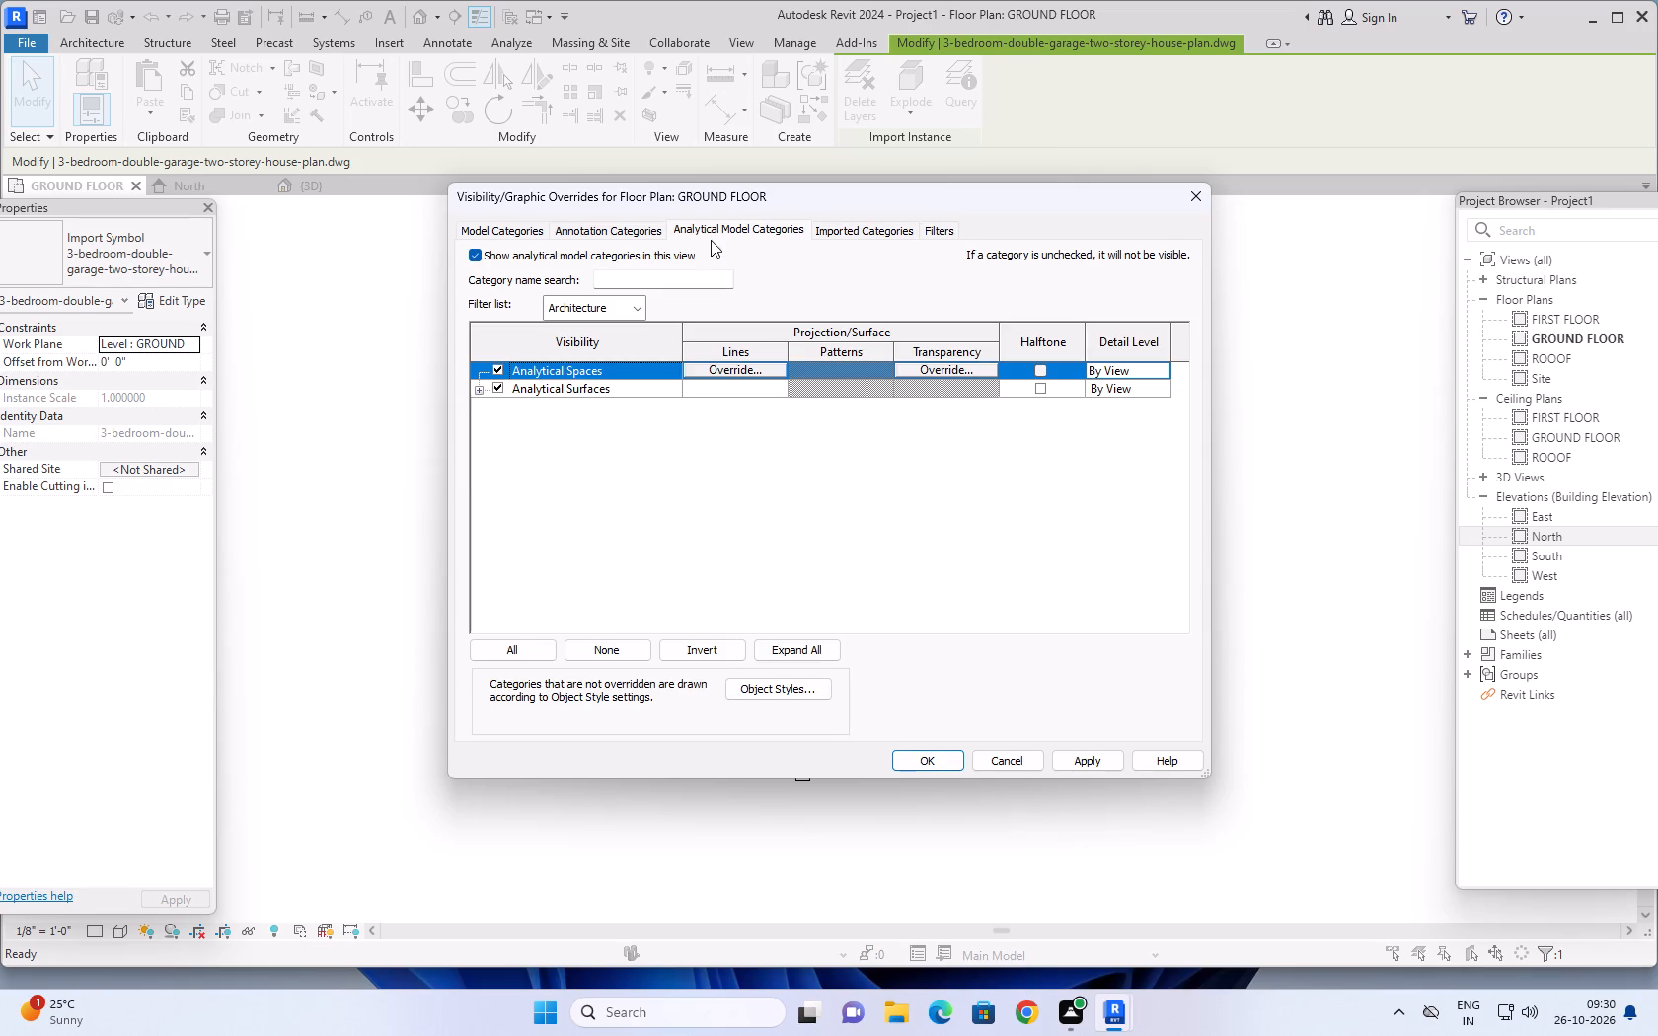
left_click(650, 233)
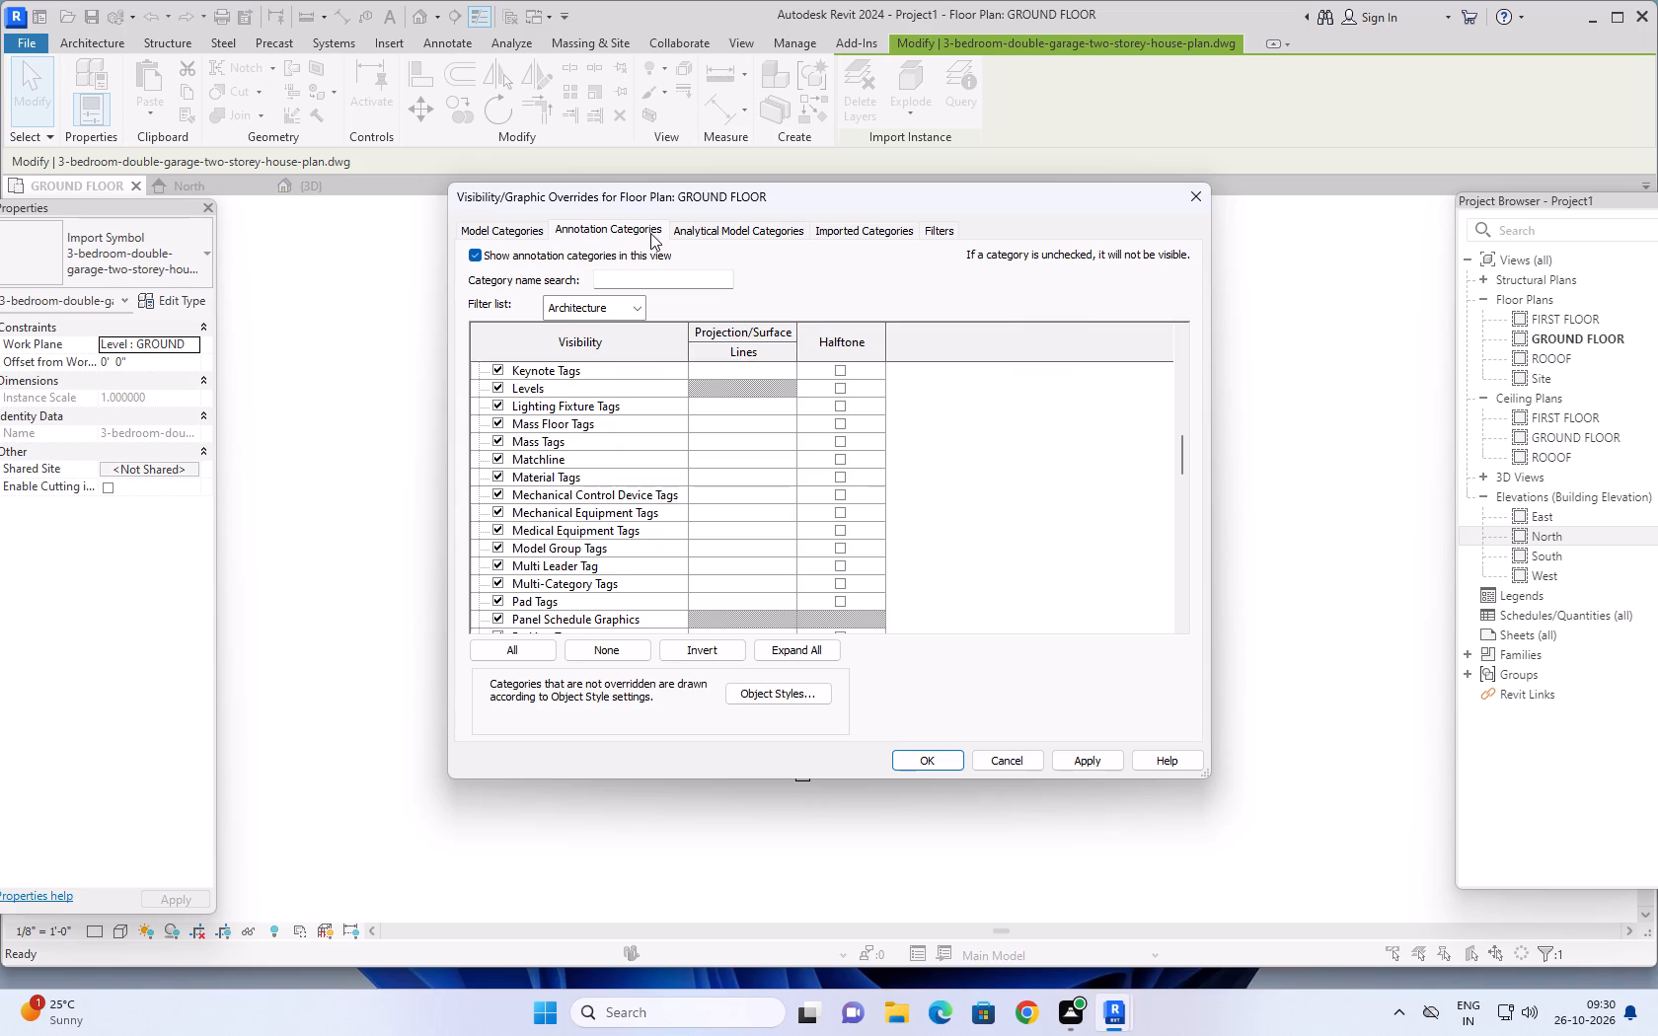
left_click(655, 282)
scroll(574, 429, "down", 8)
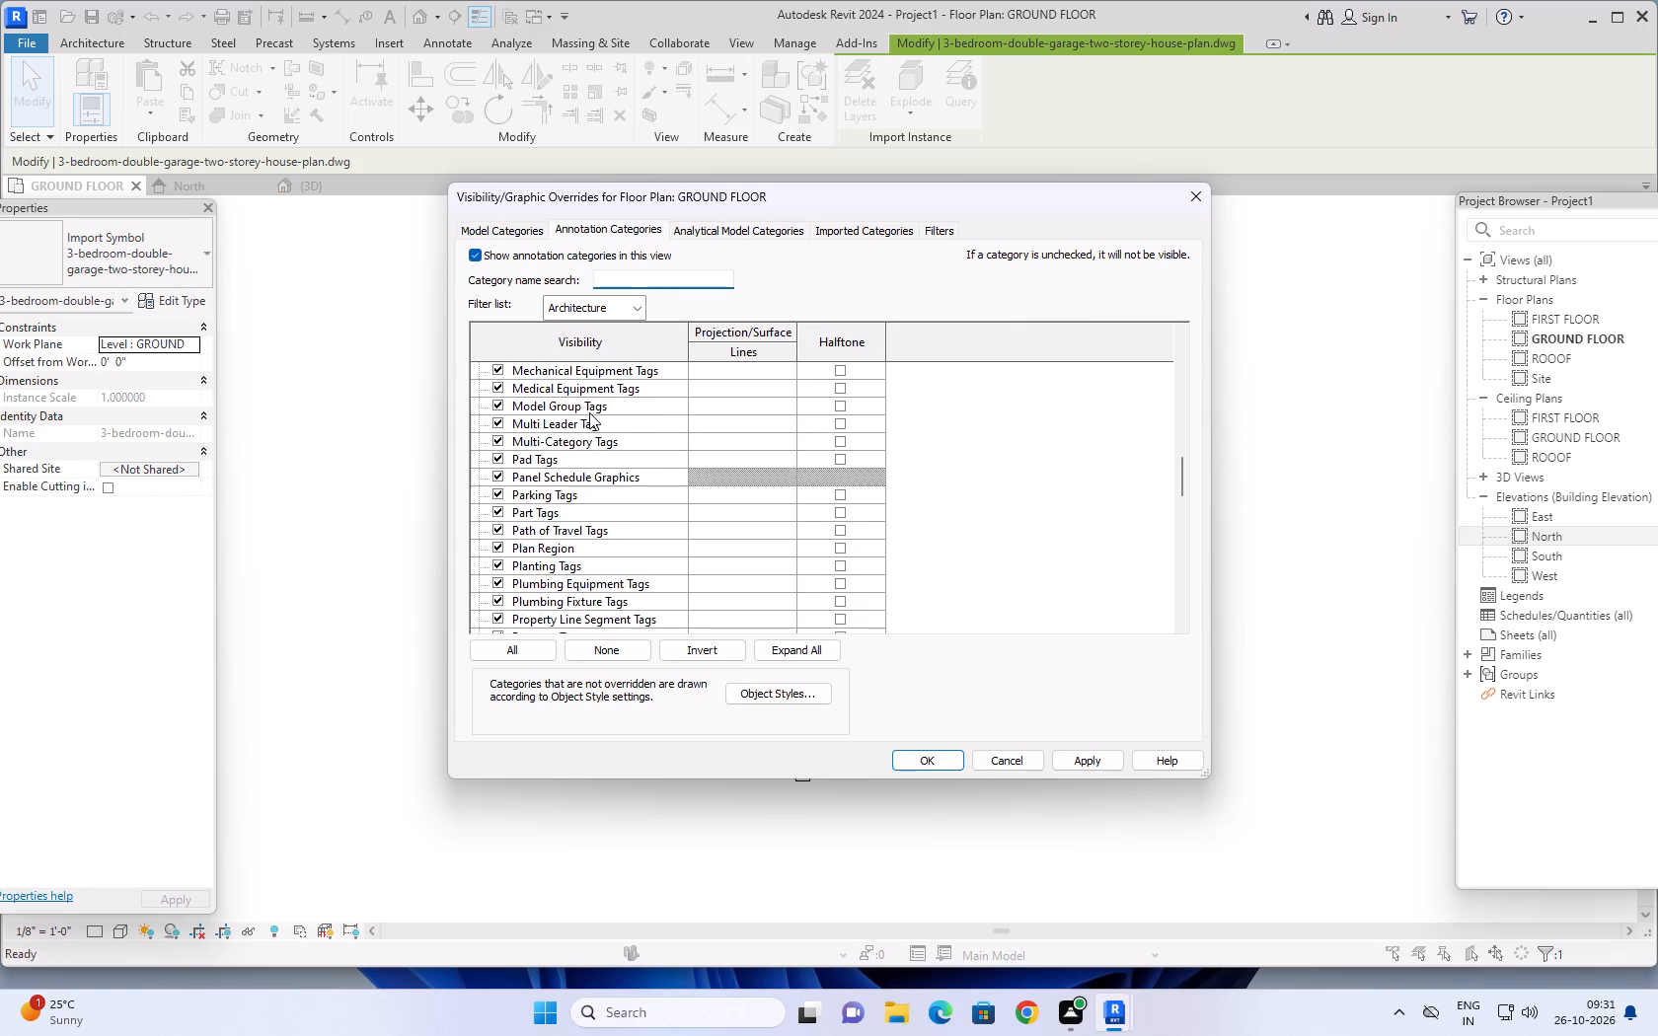
scroll(593, 413, "down", 13)
scroll(605, 417, "down", 12)
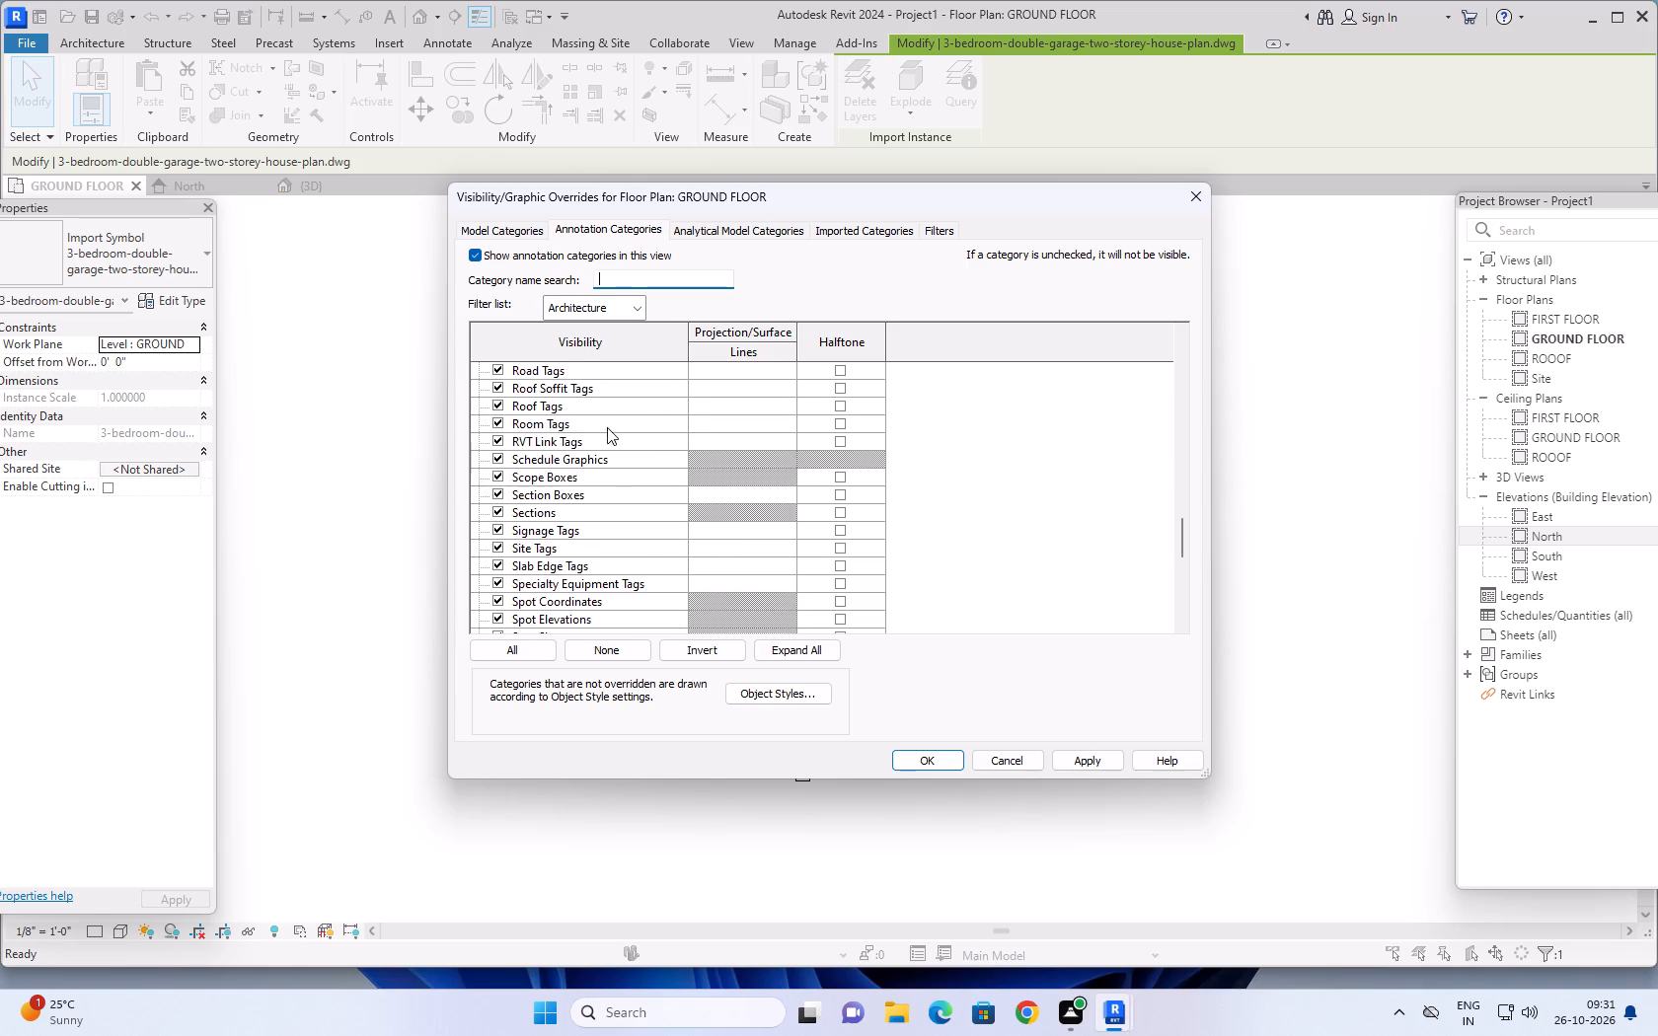
scroll(607, 427, "down", 20)
scroll(607, 427, "down", 11)
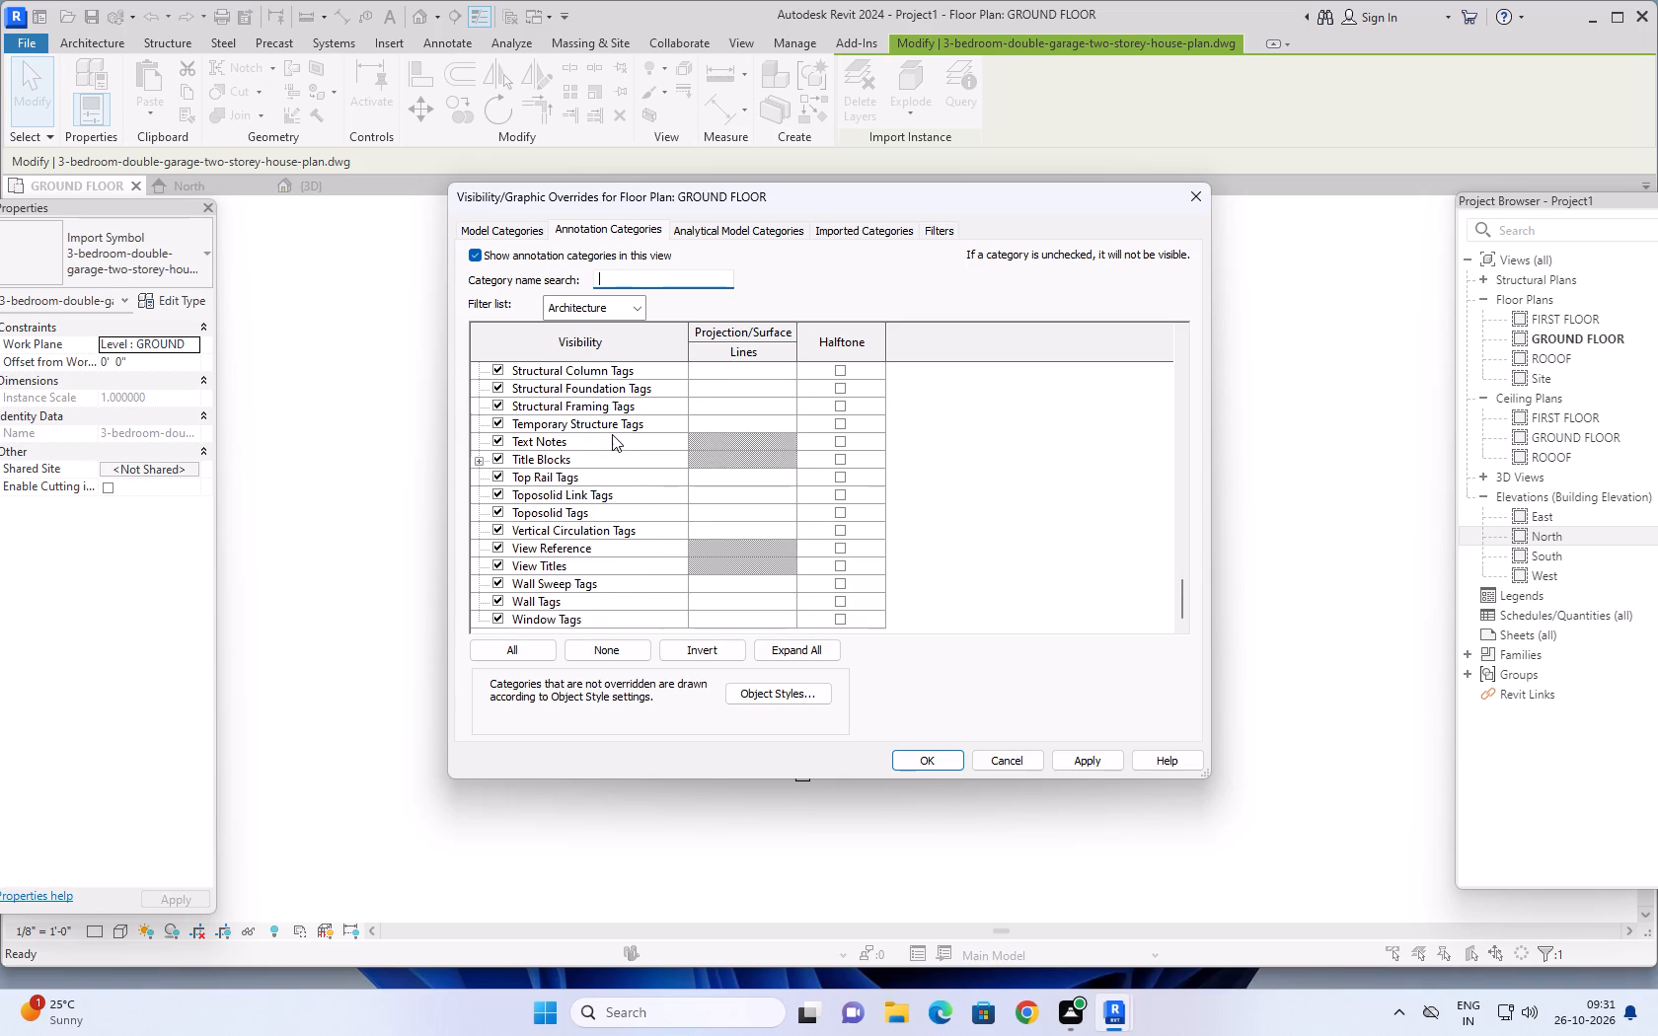
scroll(612, 434, "down", 6)
Try to toggle Topography and Parts among the model categories and apply the GROUND FLOOR plan's visibility overrides.
left_click(516, 232)
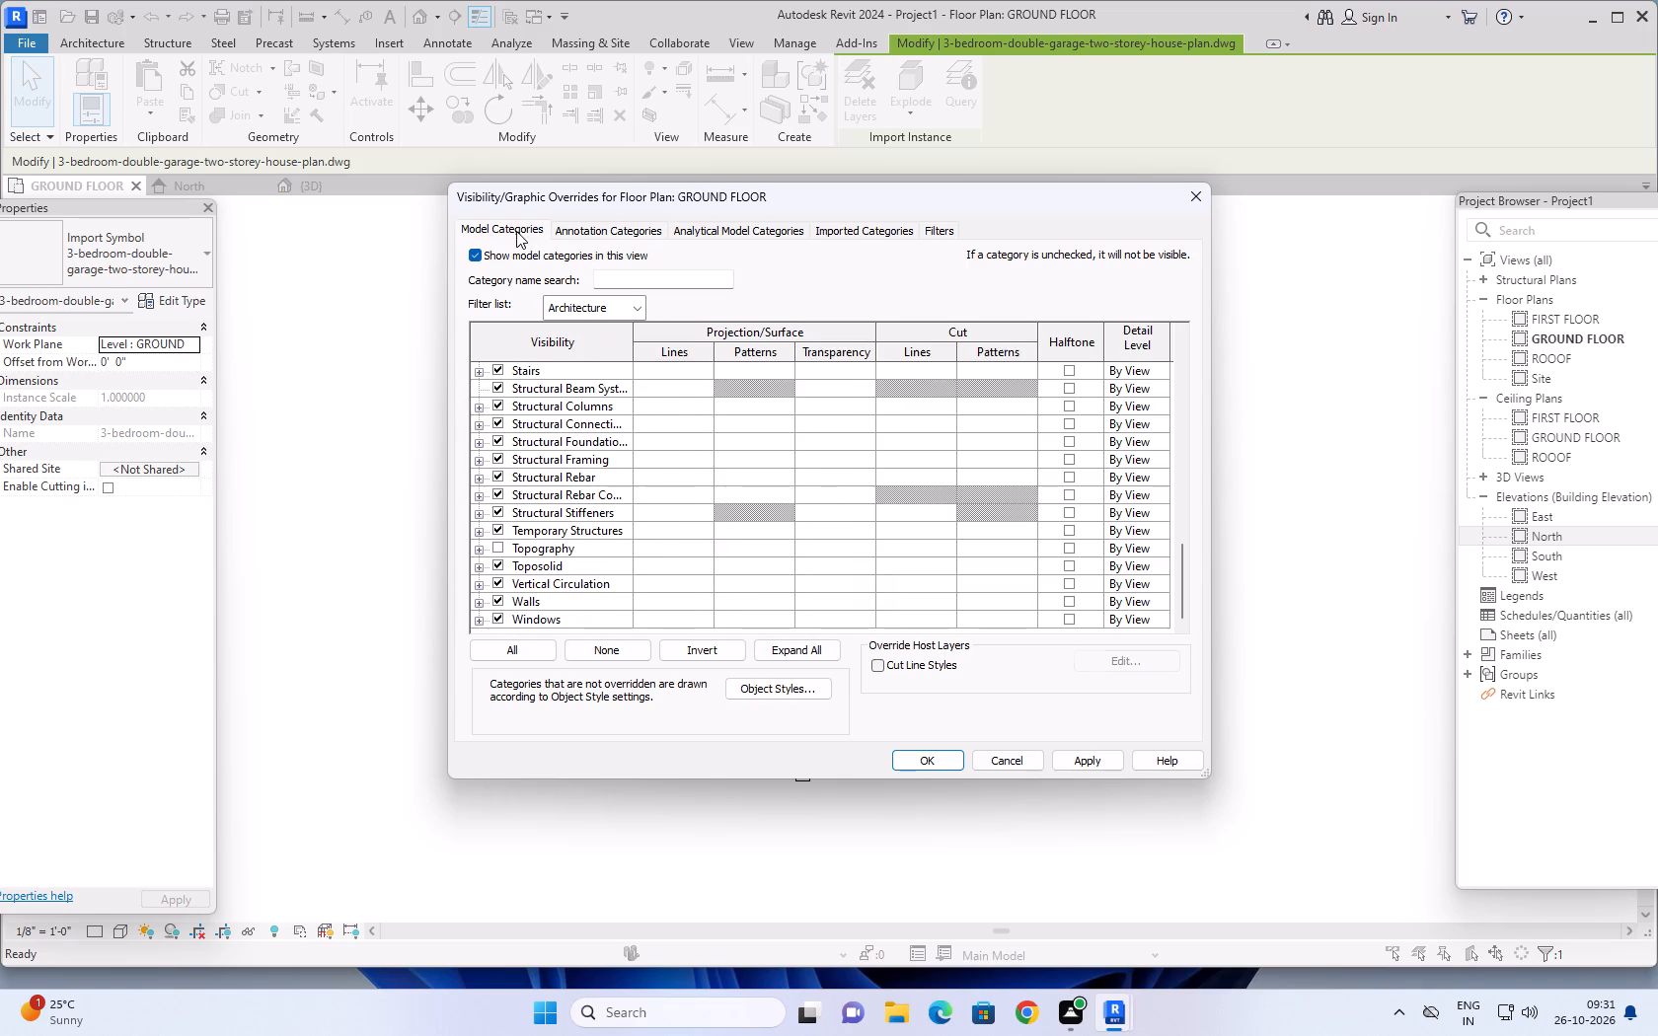
scroll(519, 412, "down", 7)
left_click(500, 544)
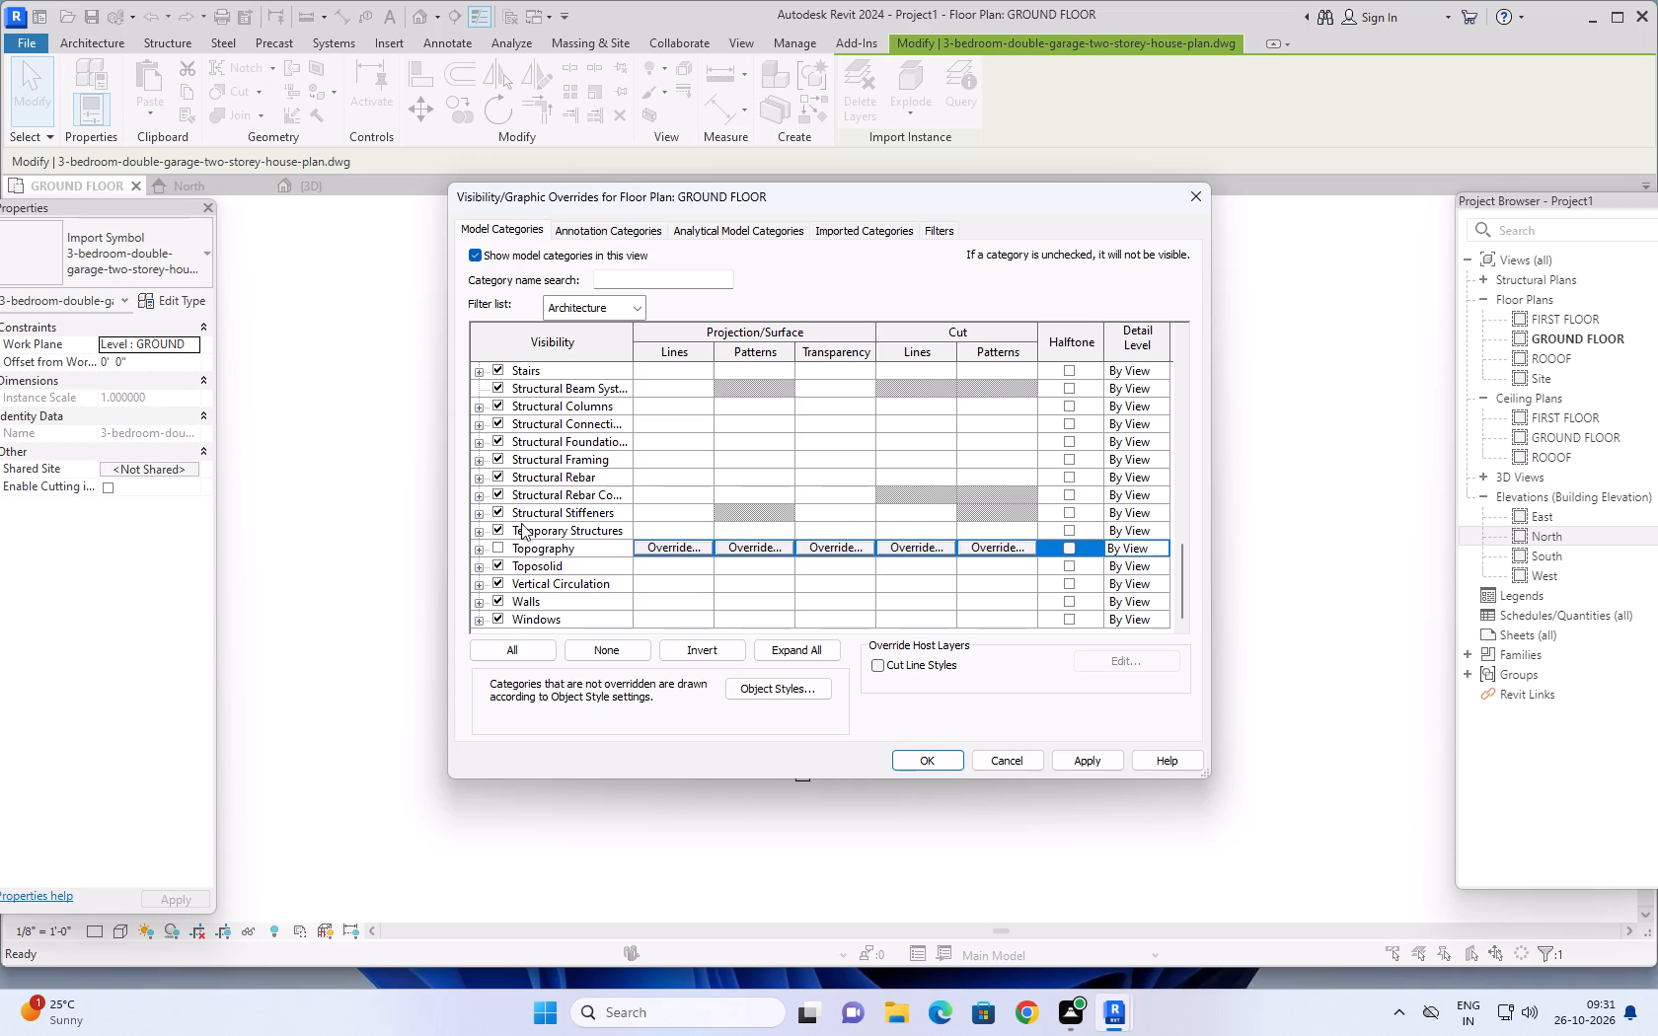
scroll(525, 532, "down", 5)
scroll(638, 530, "up", 20)
left_click(498, 474)
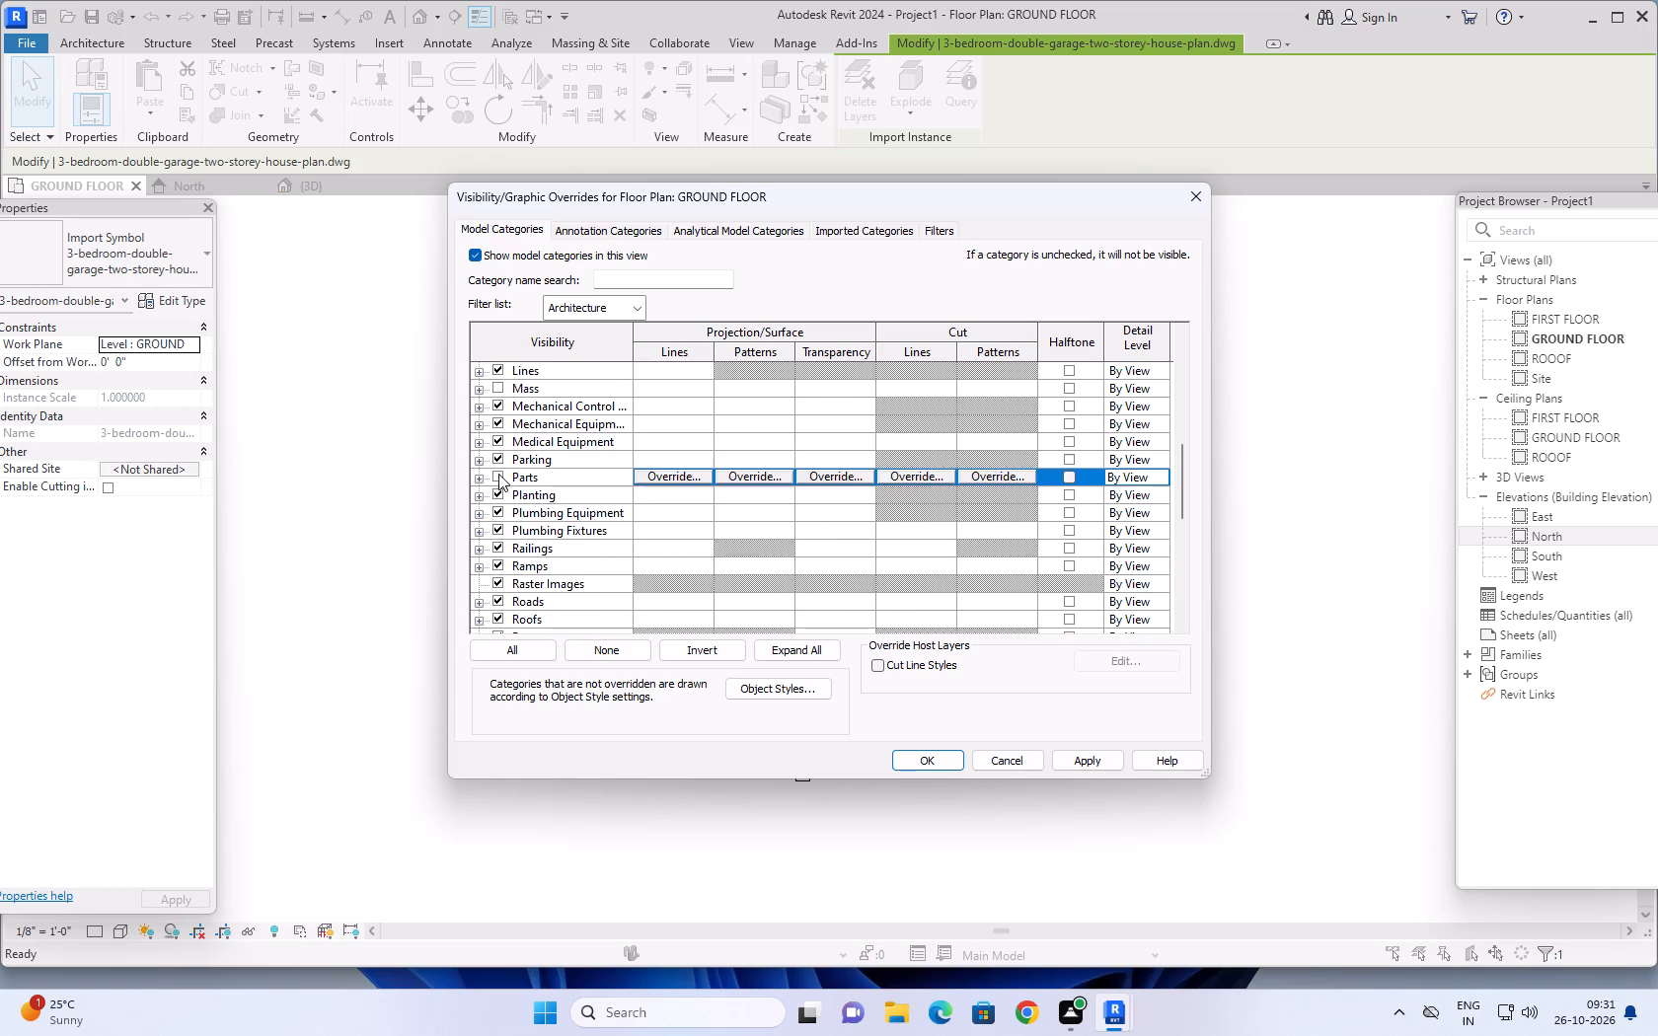
scroll(603, 459, "up", 20)
scroll(603, 459, "up", 6)
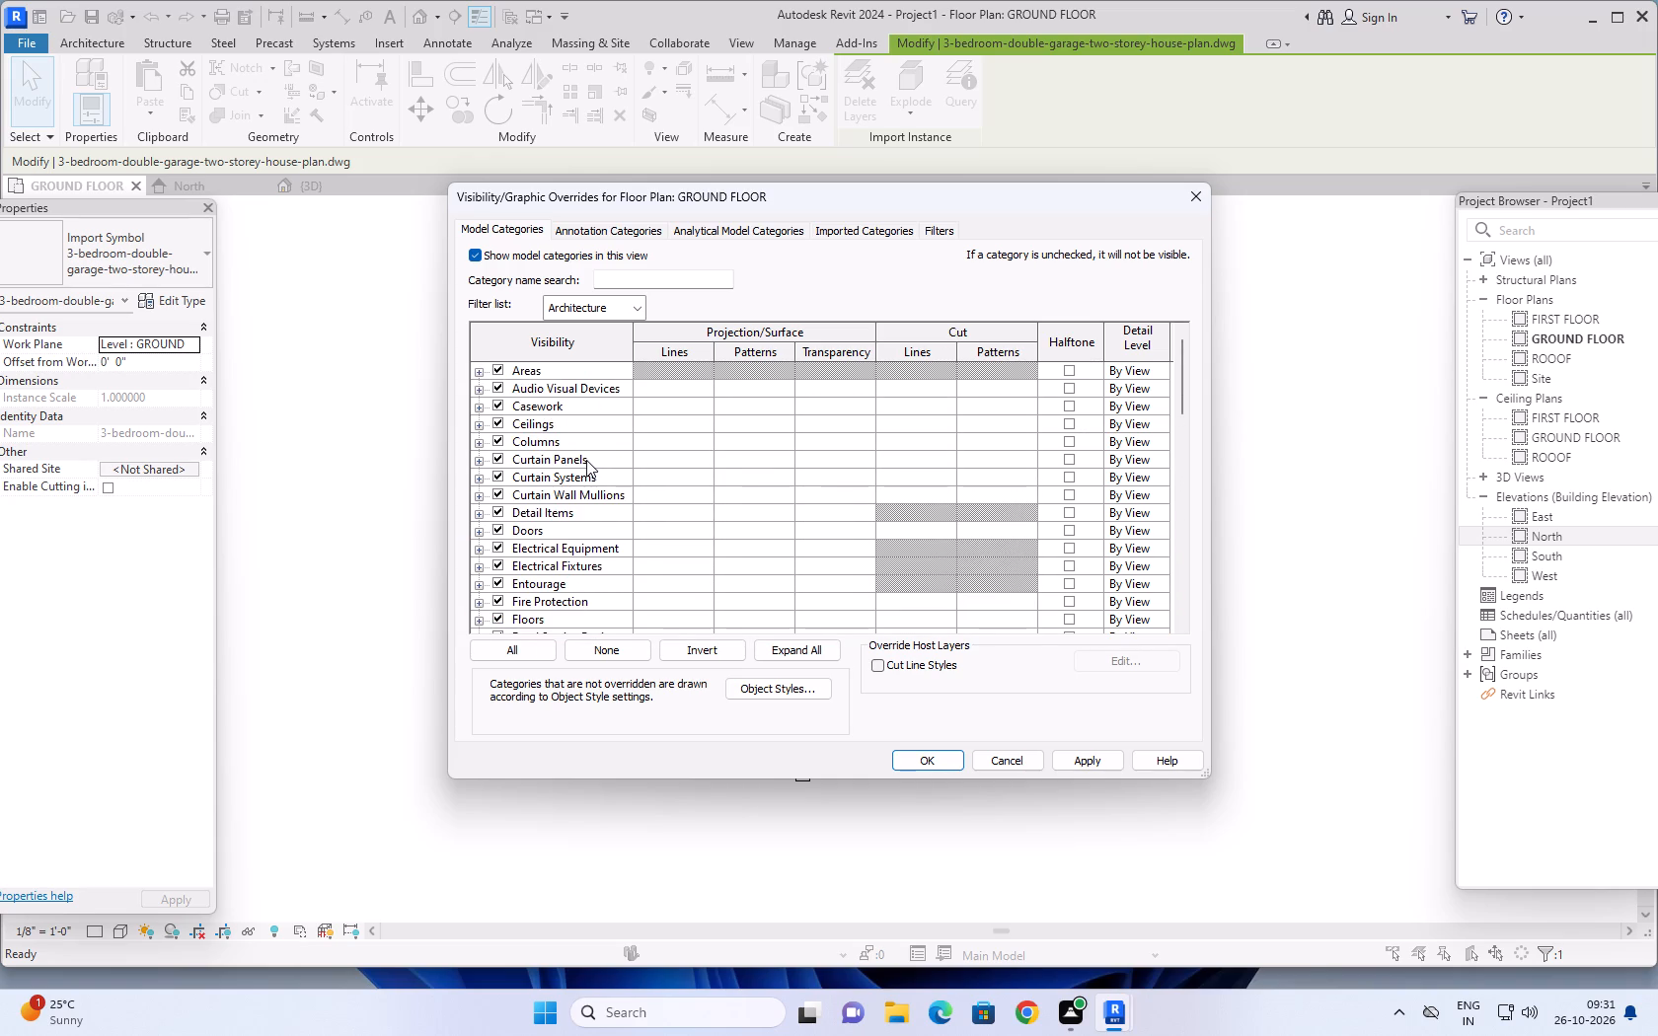
scroll(586, 460, "up", 9)
left_click(1088, 755)
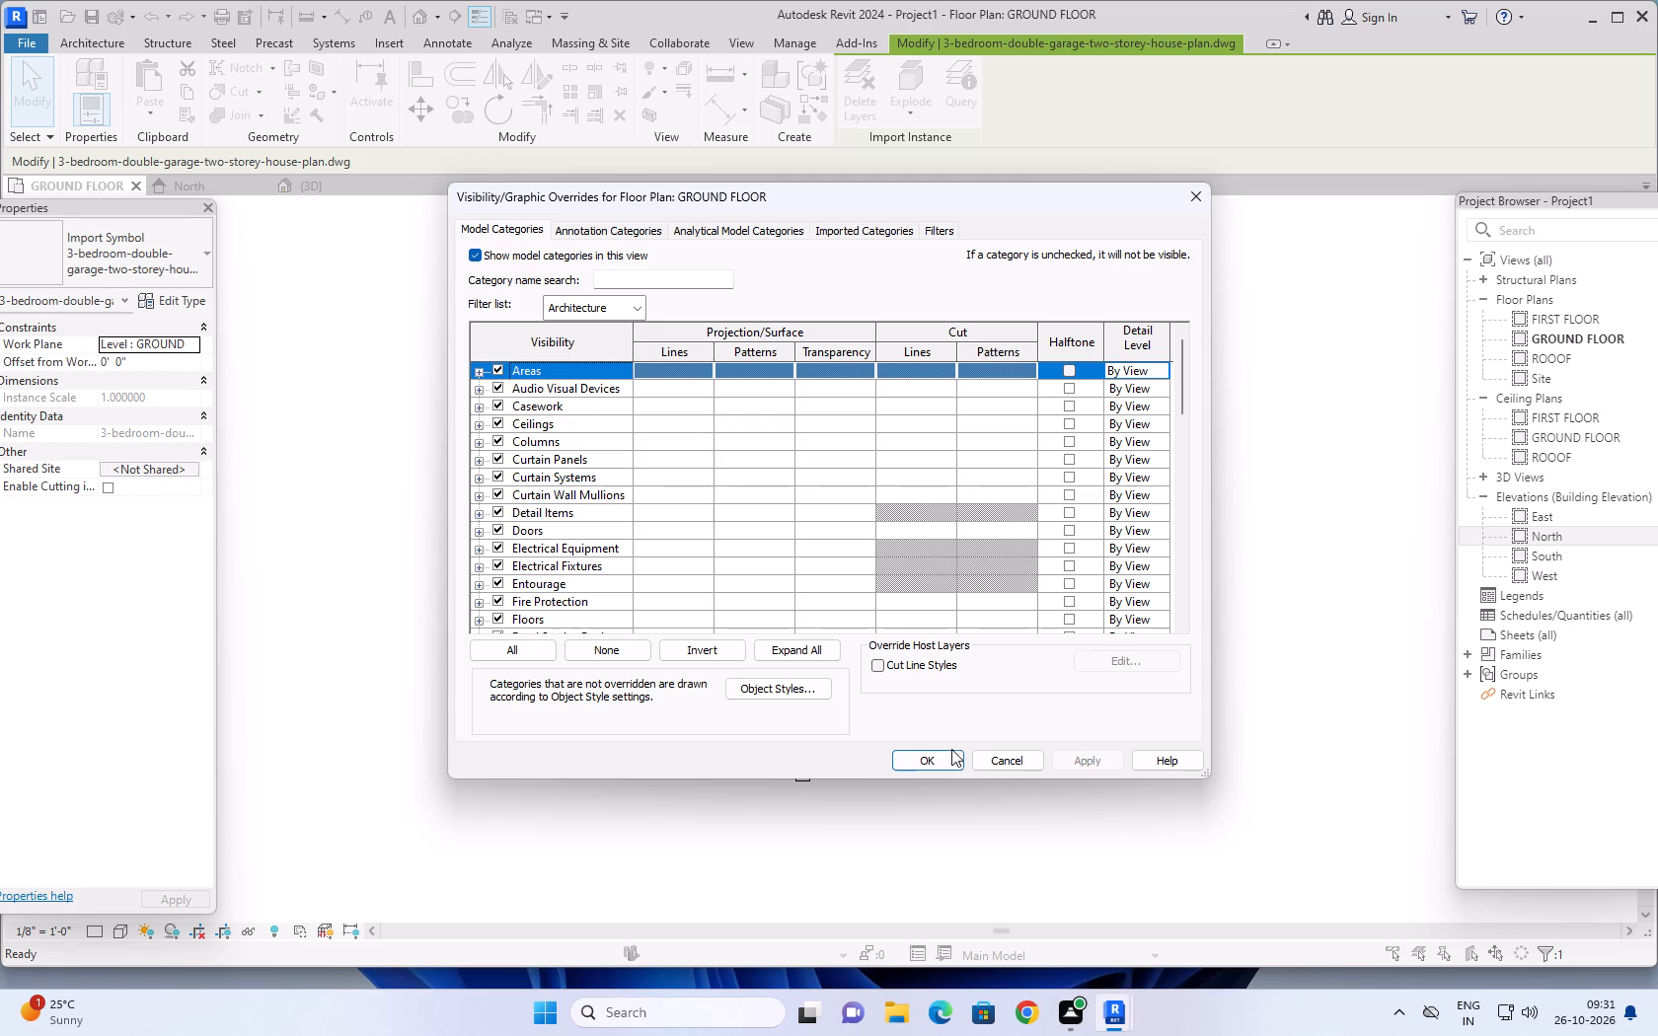
left_click(945, 756)
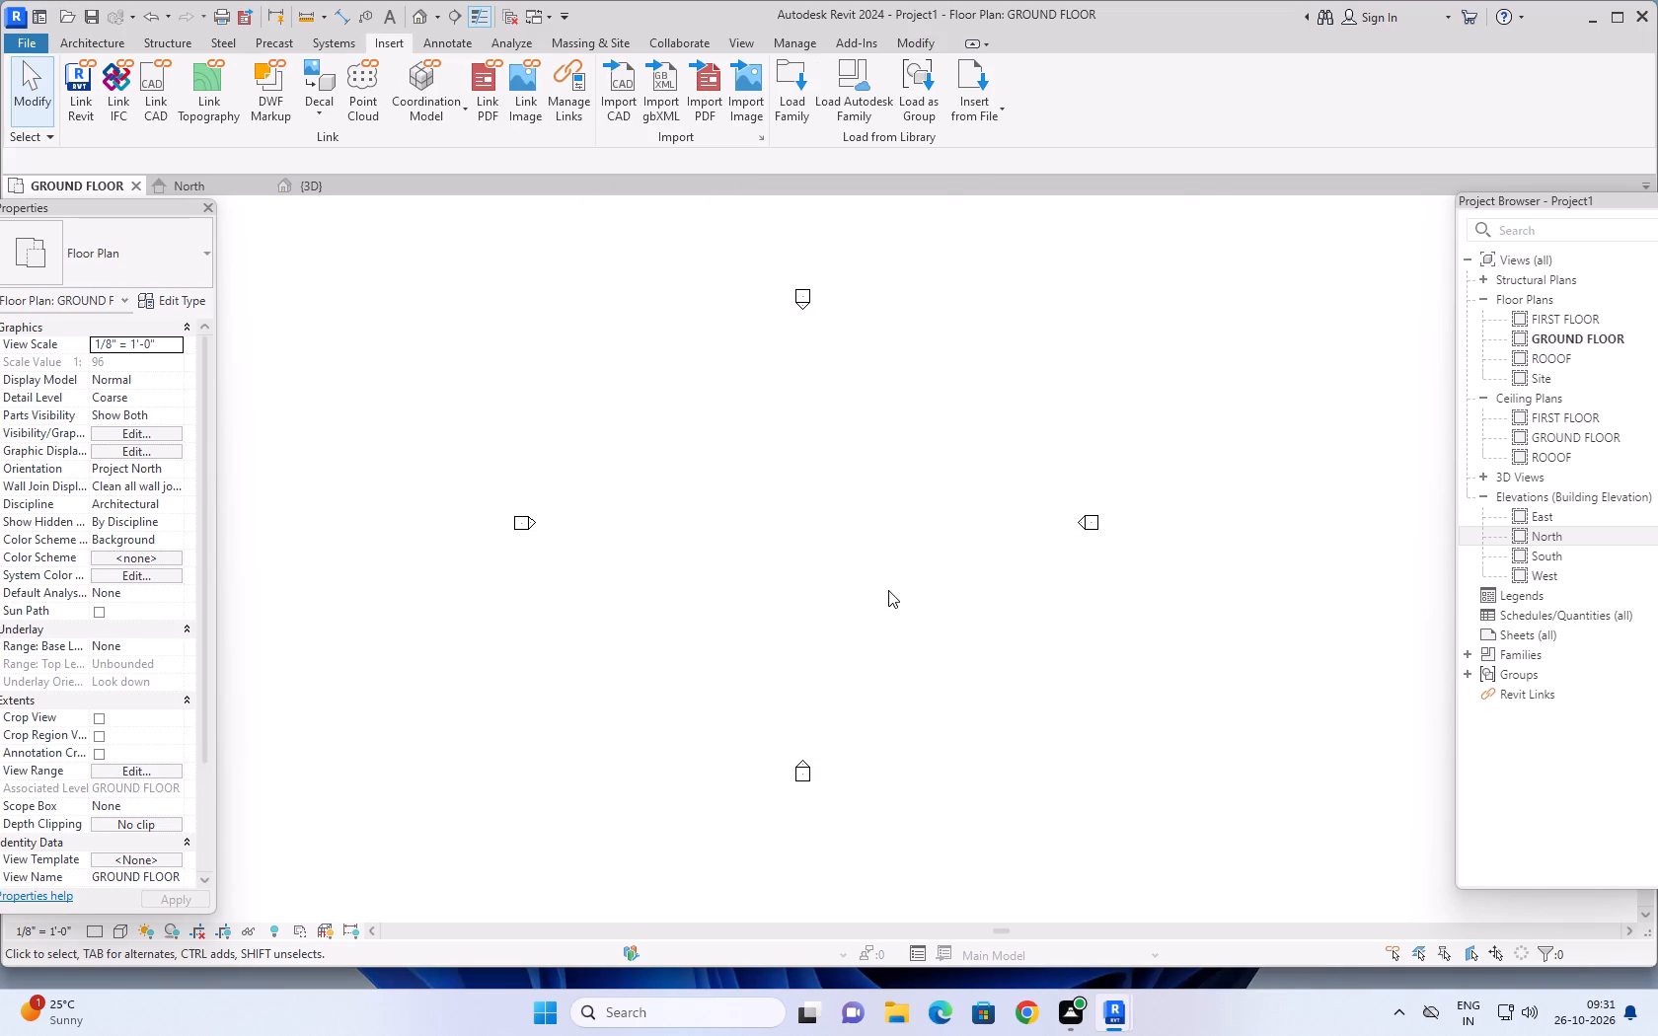
Select the house plan DWG in the 3D view and examine its floor plans, elevations and sections.
scroll(892, 581, "down", 1)
middle_click_drag(905, 560, 878, 575)
left_click(215, 188)
left_click(320, 186)
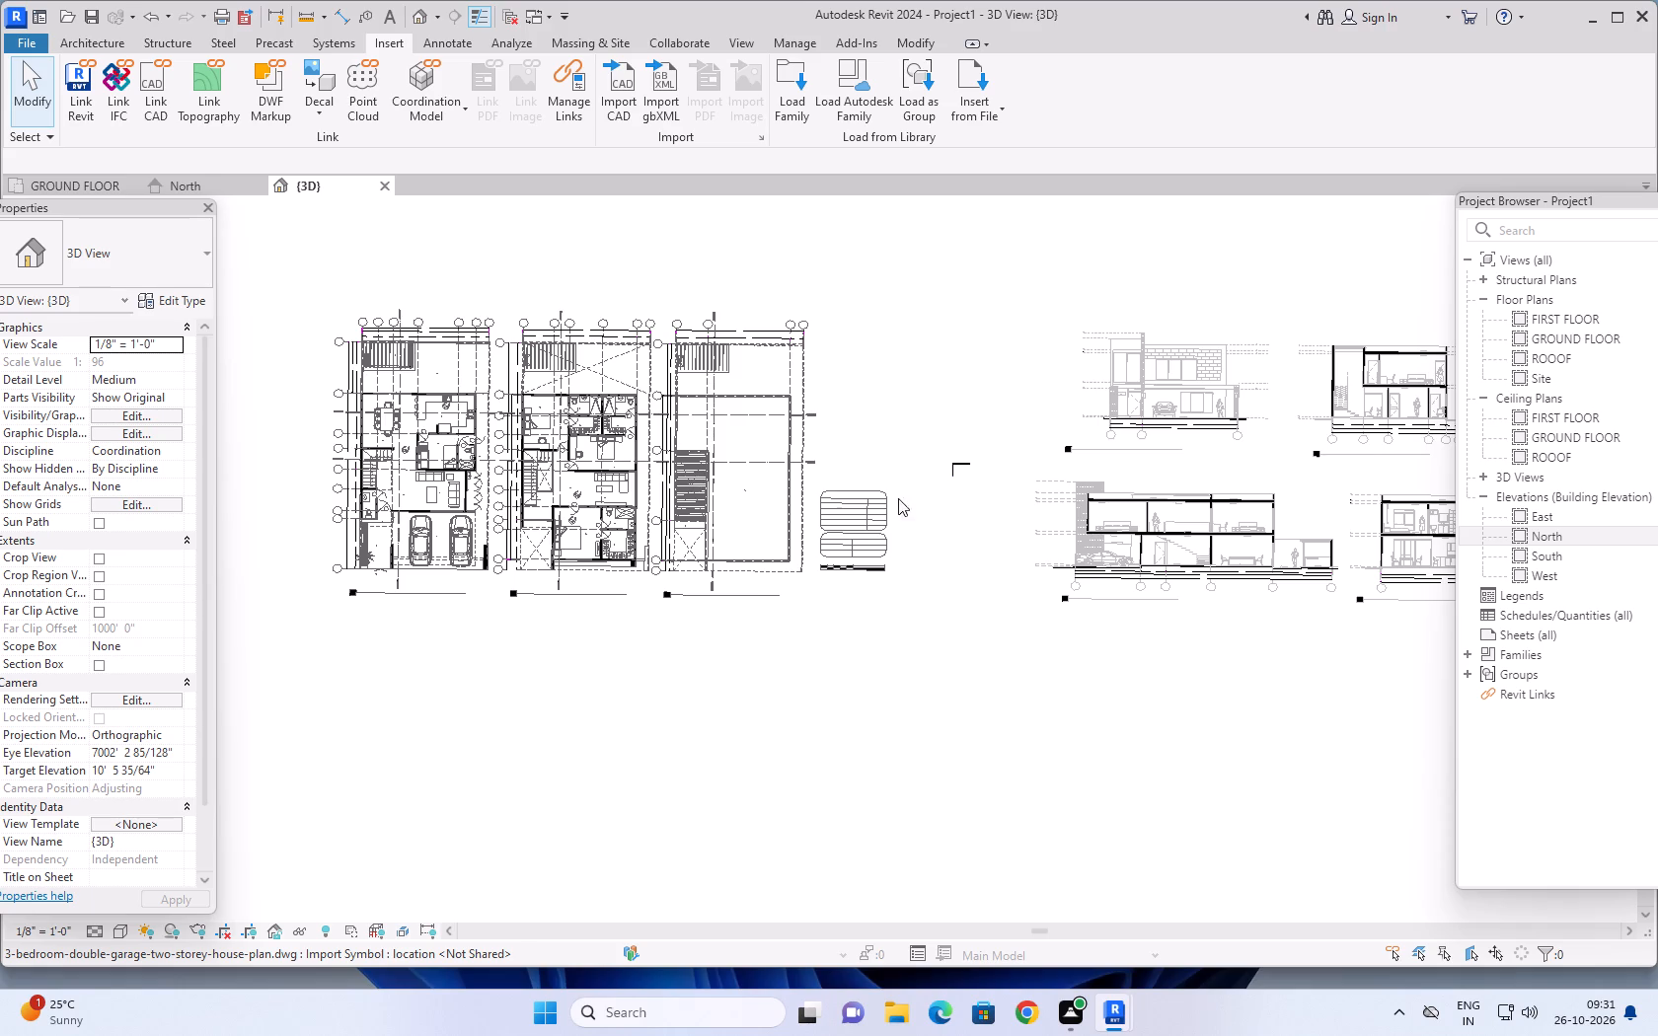
left_click(810, 442)
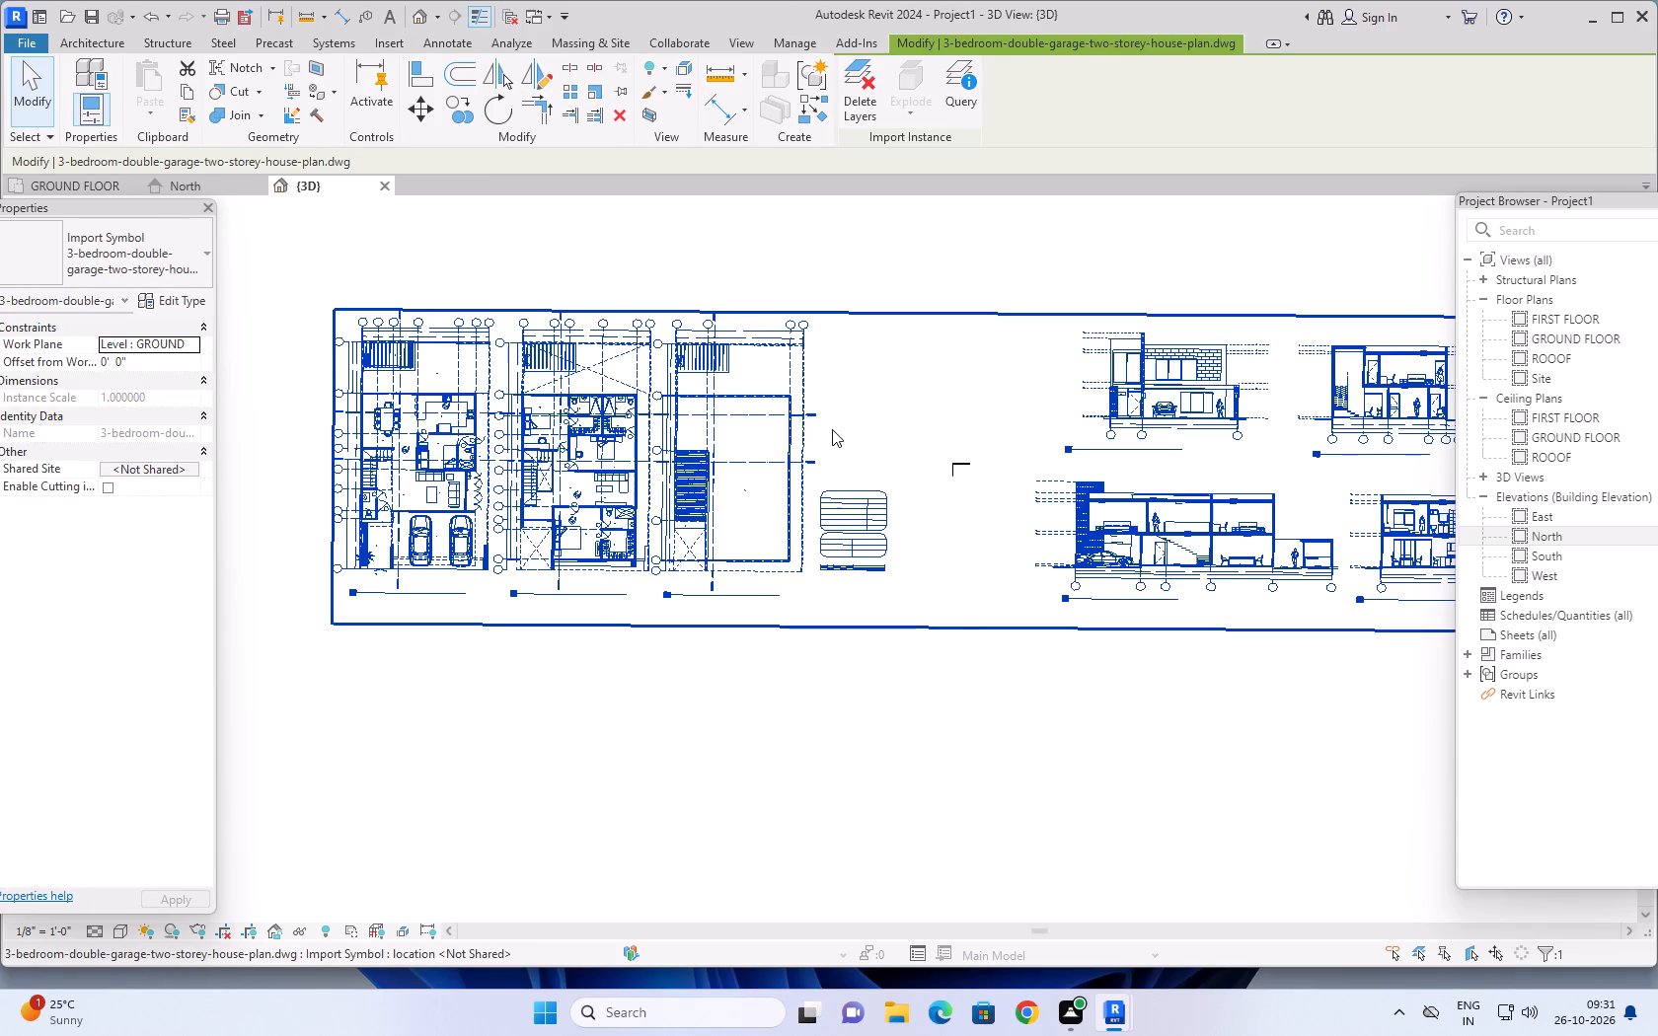
scroll(983, 683, "down", 2)
middle_click_drag(1046, 690, 935, 675)
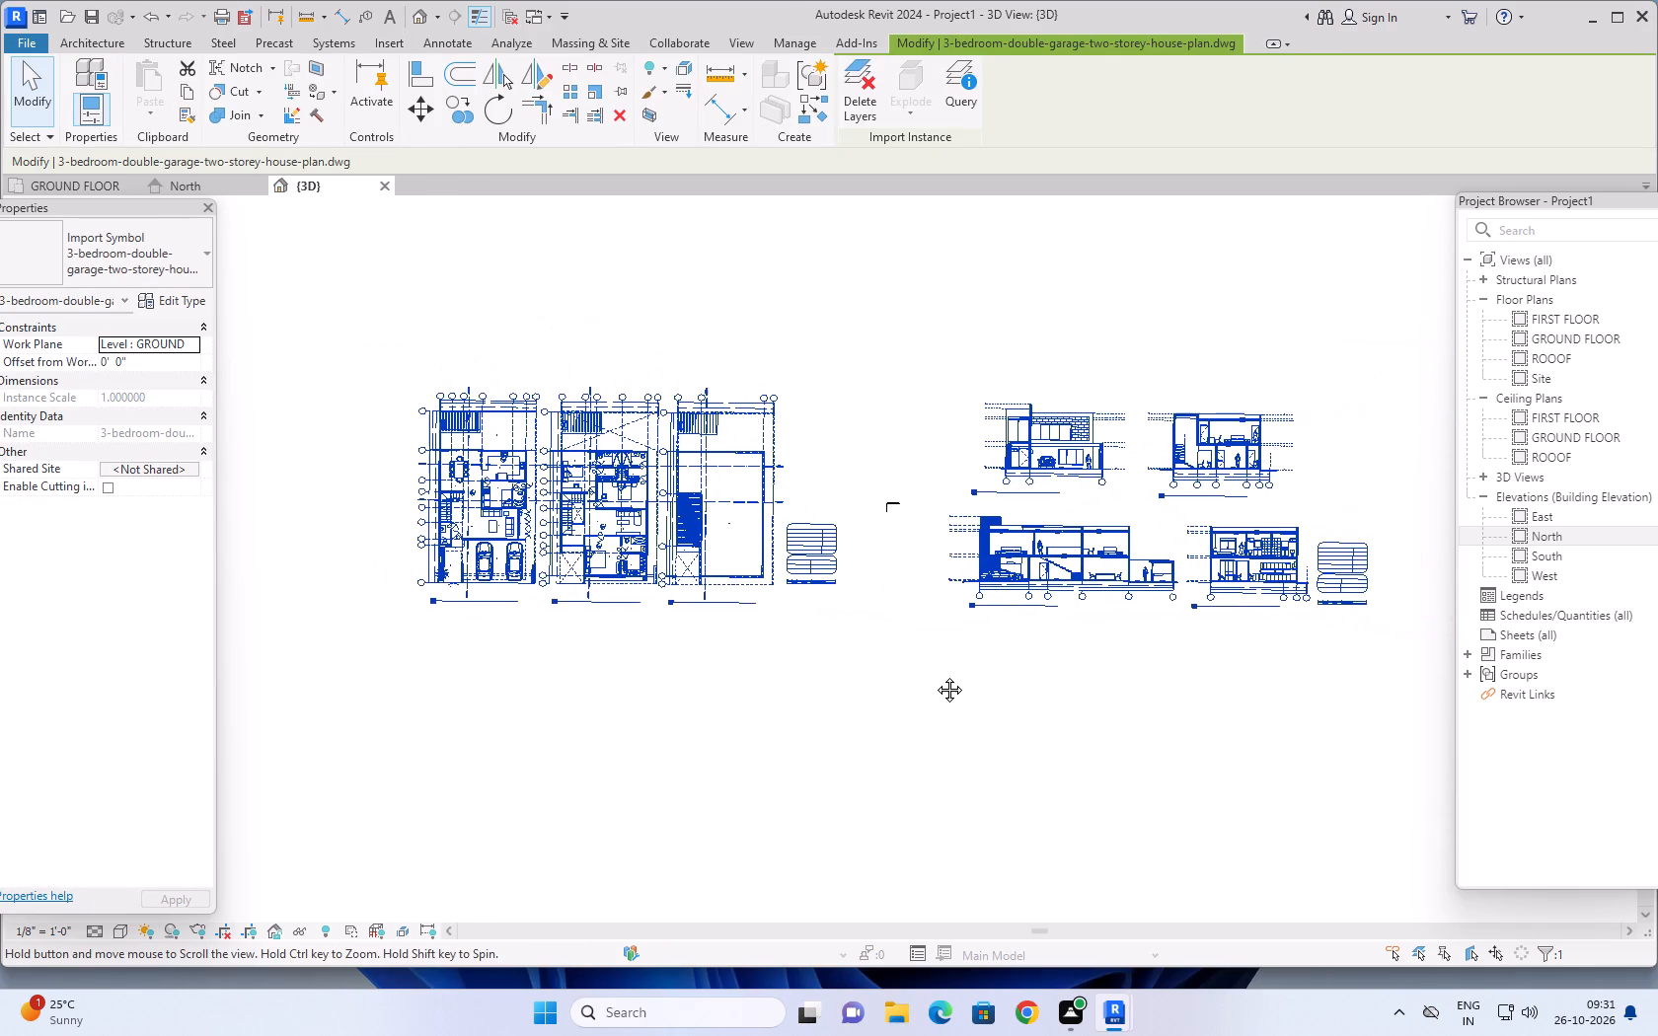
middle_click_drag(935, 675, 868, 689)
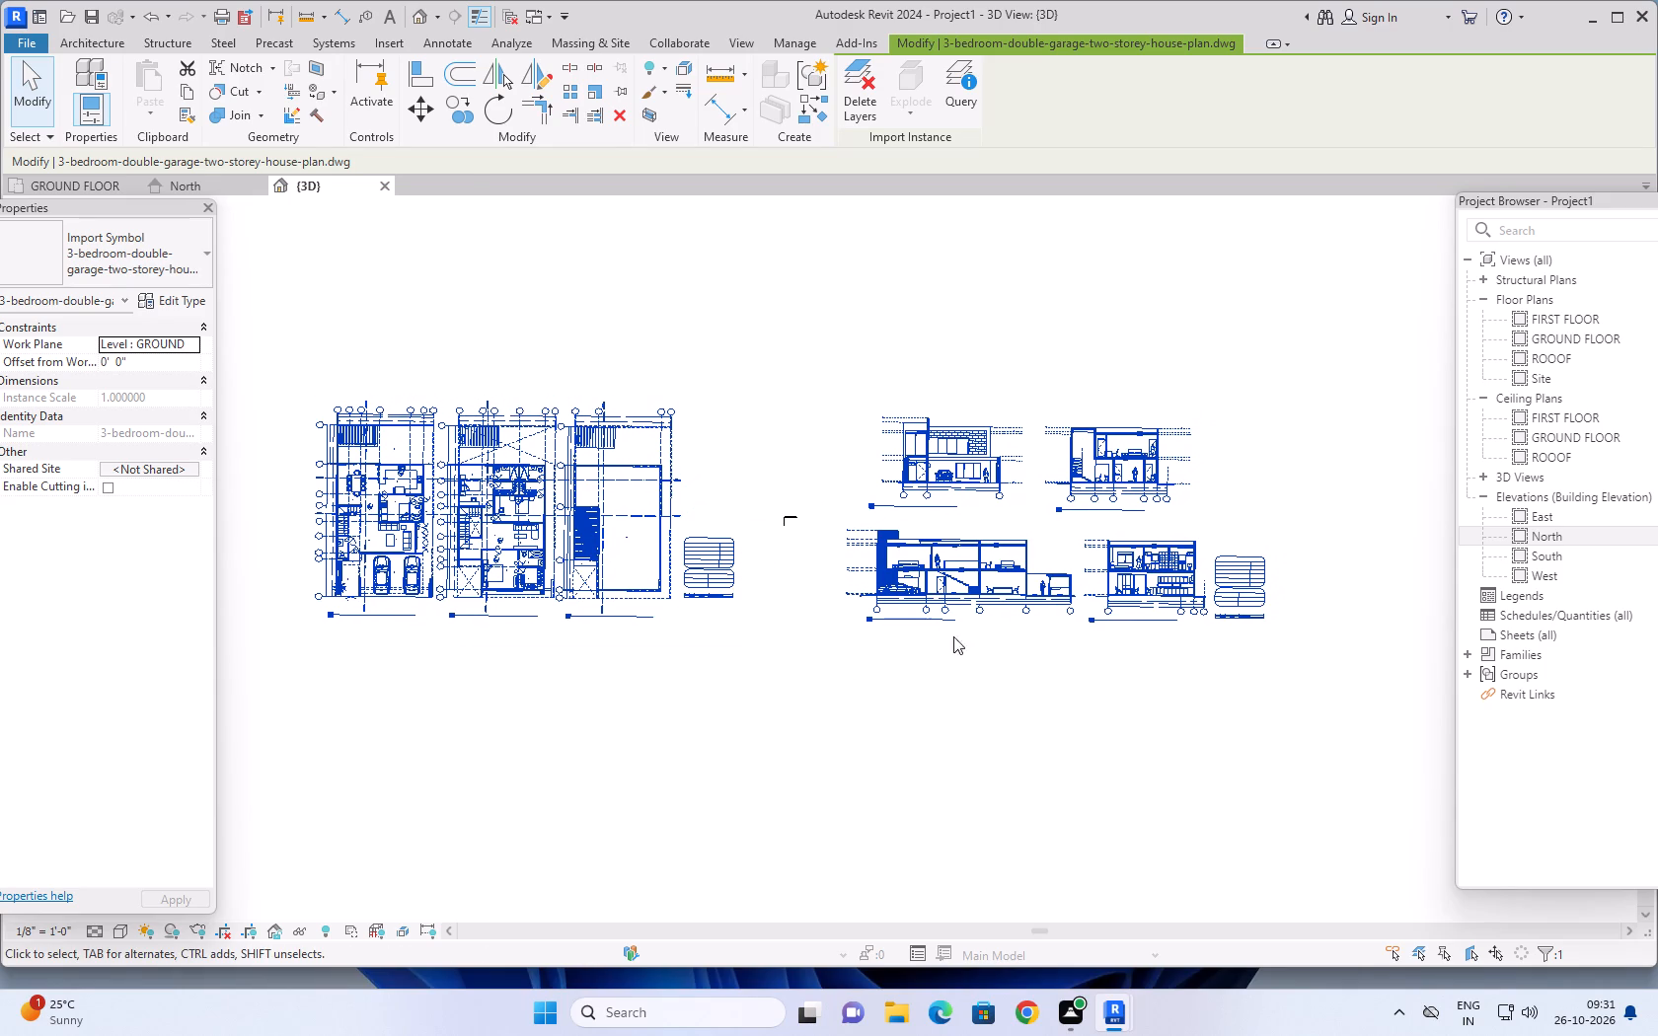
scroll(1026, 554, "up", 11)
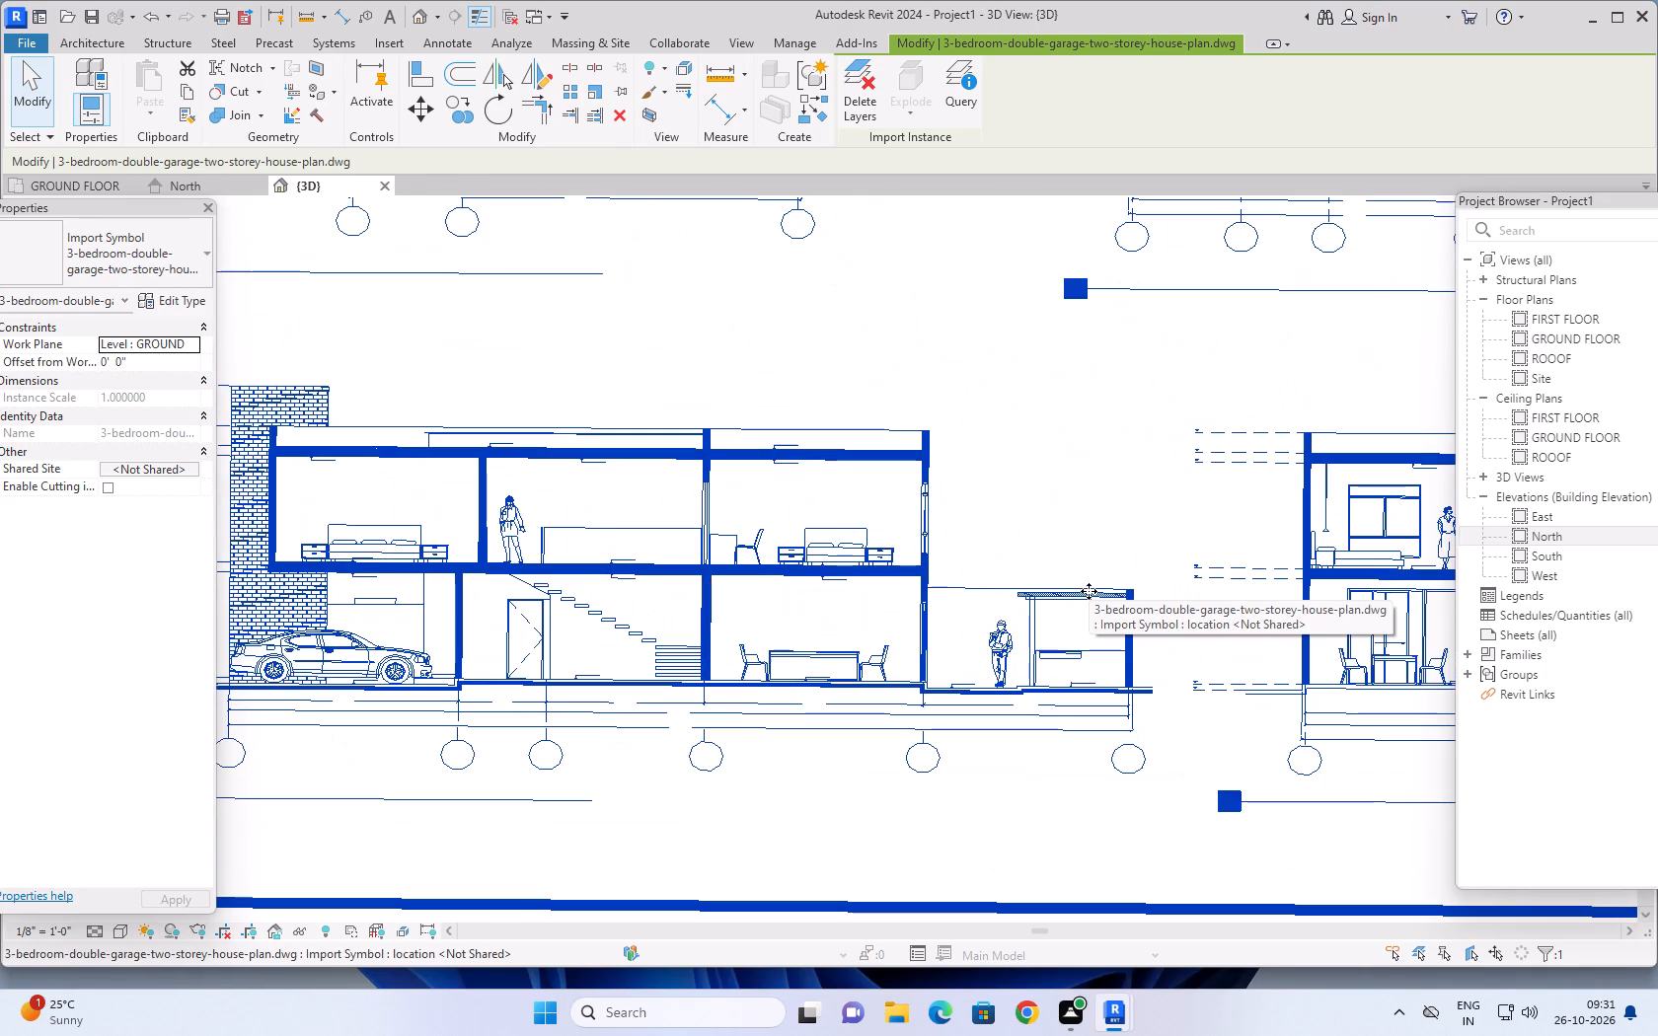
scroll(1090, 591, "down", 8)
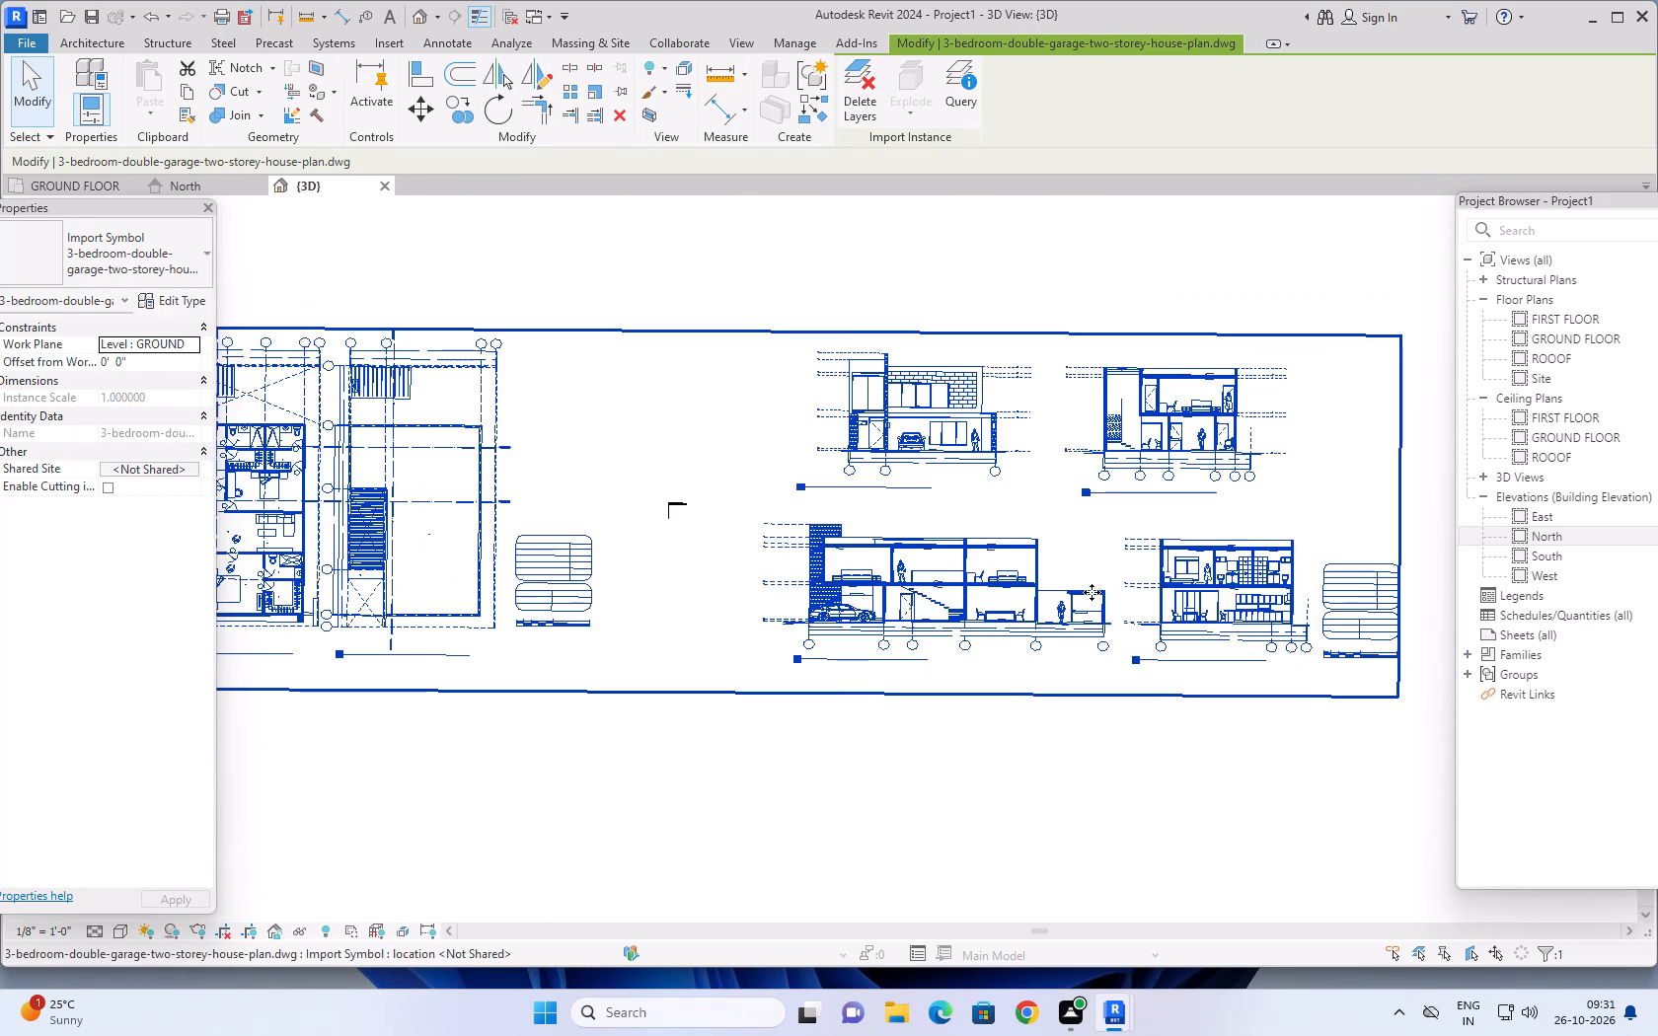
scroll(1056, 608, "down", 2)
scroll(841, 598, "up", 6)
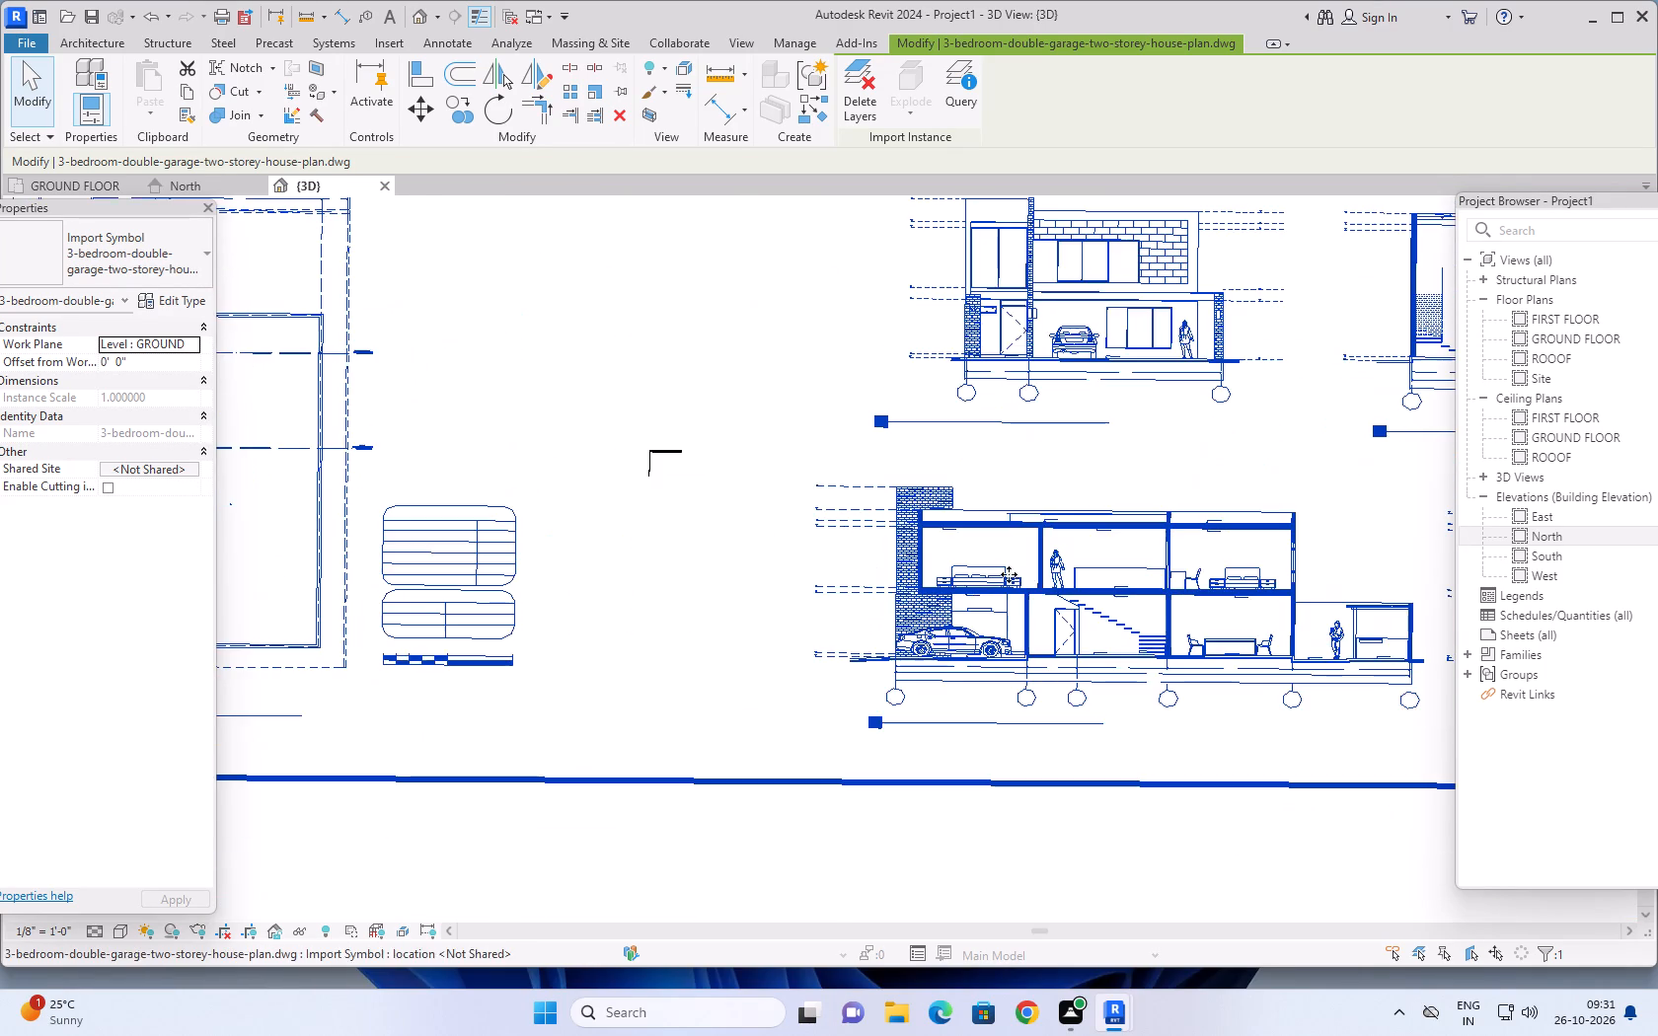
scroll(1021, 577, "up", 5)
scroll(1121, 580, "up", 1)
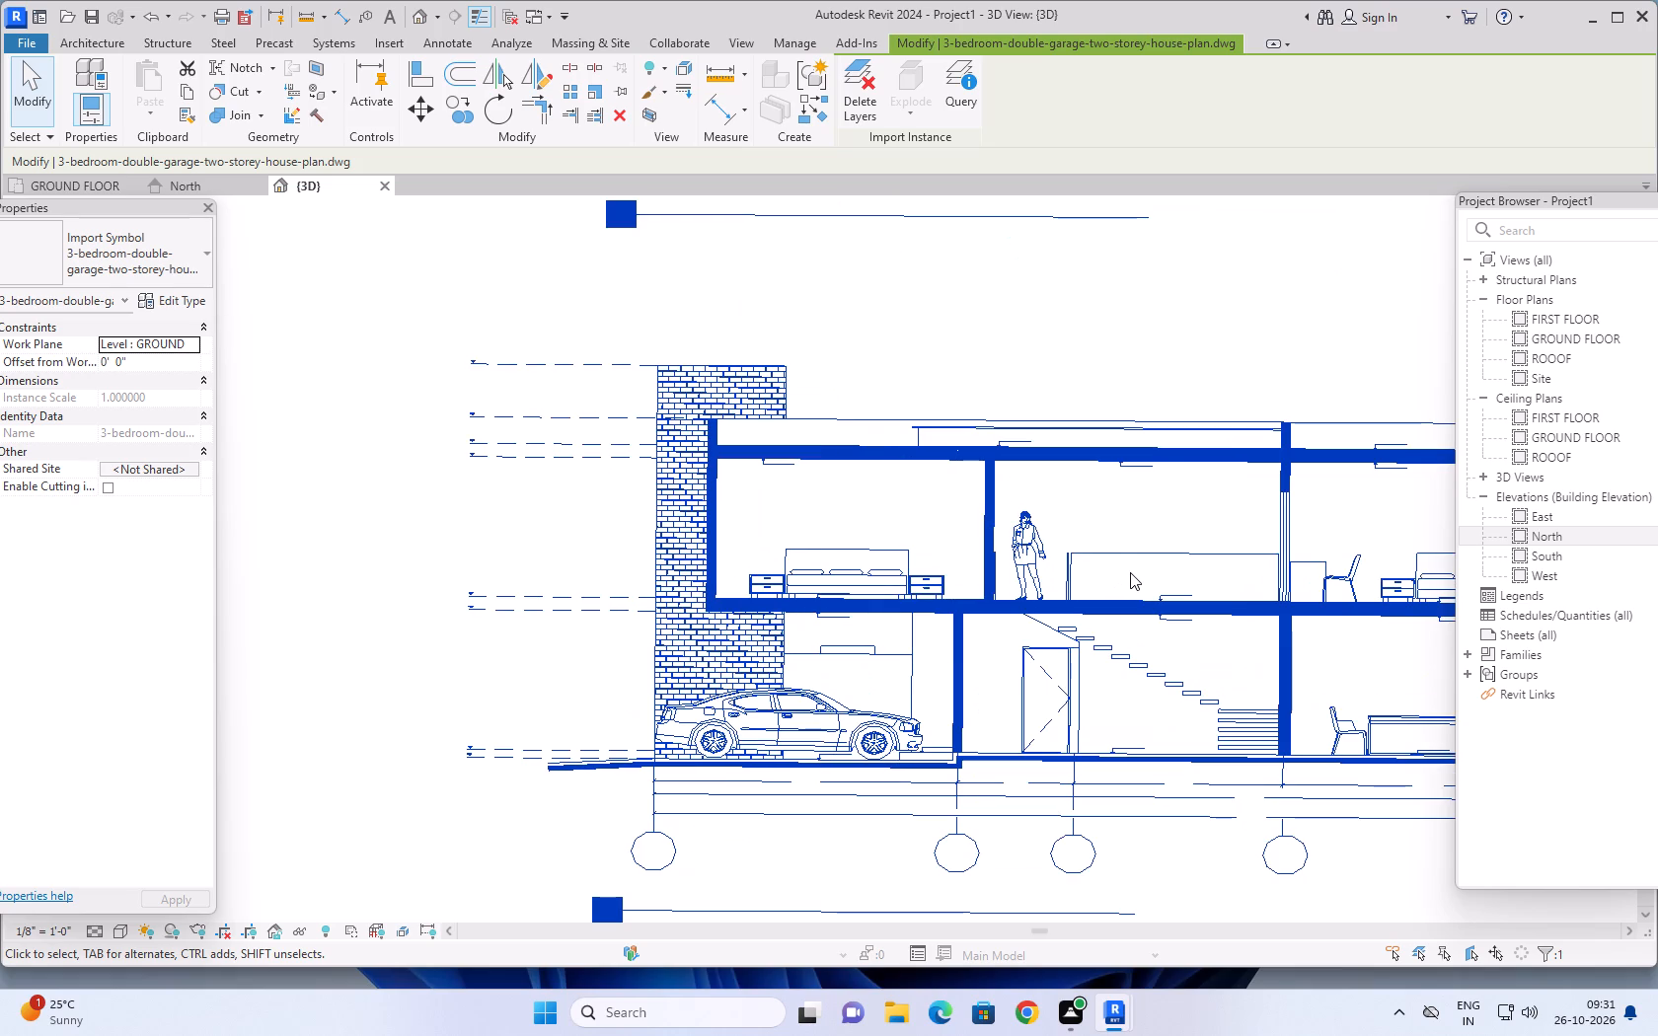
scroll(1135, 578, "down", 6)
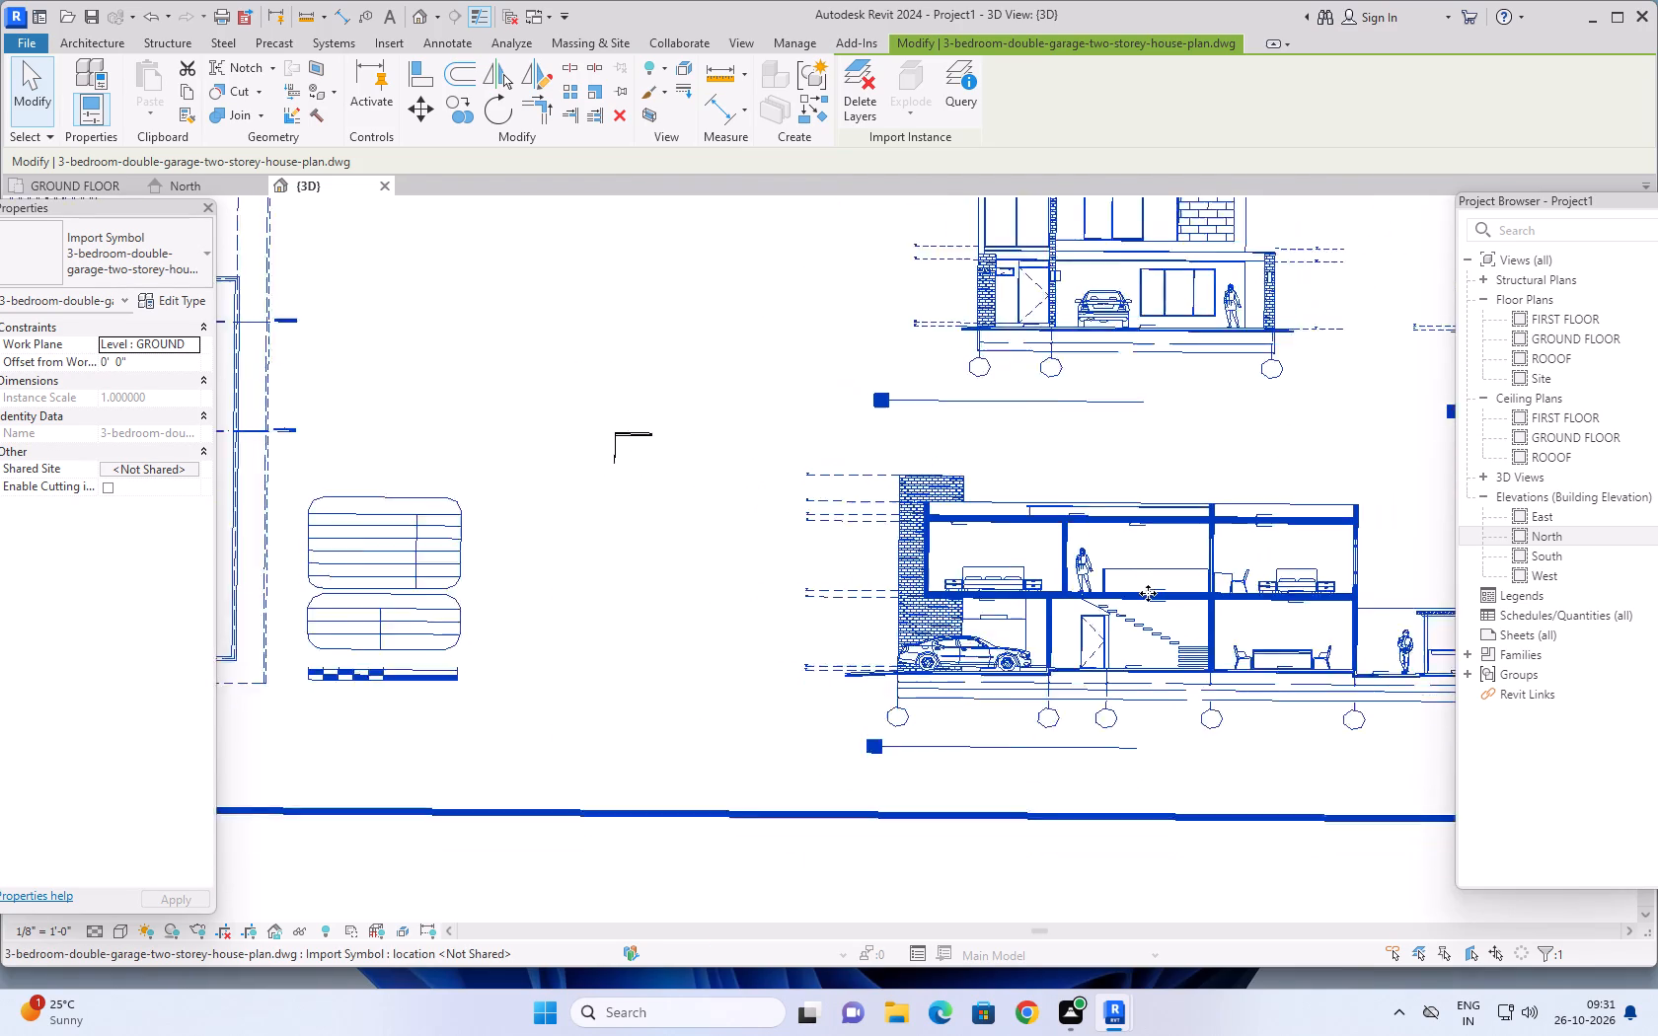
scroll(1159, 593, "down", 4)
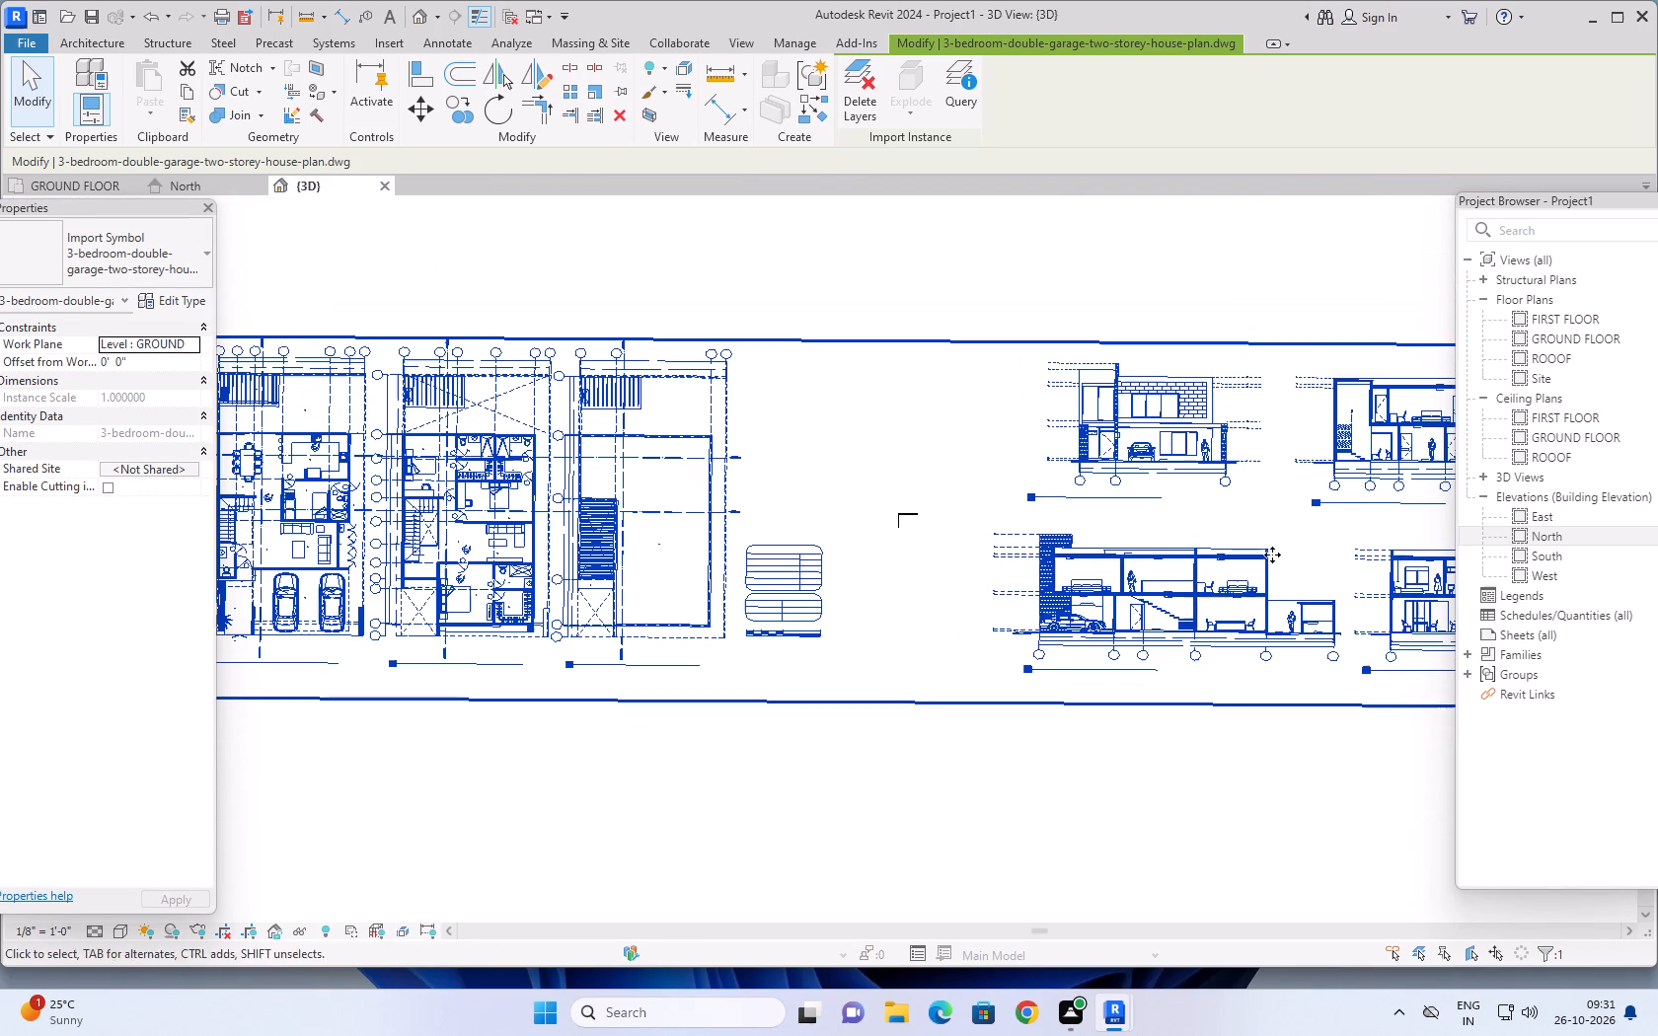
middle_click_drag(1287, 529, 943, 538)
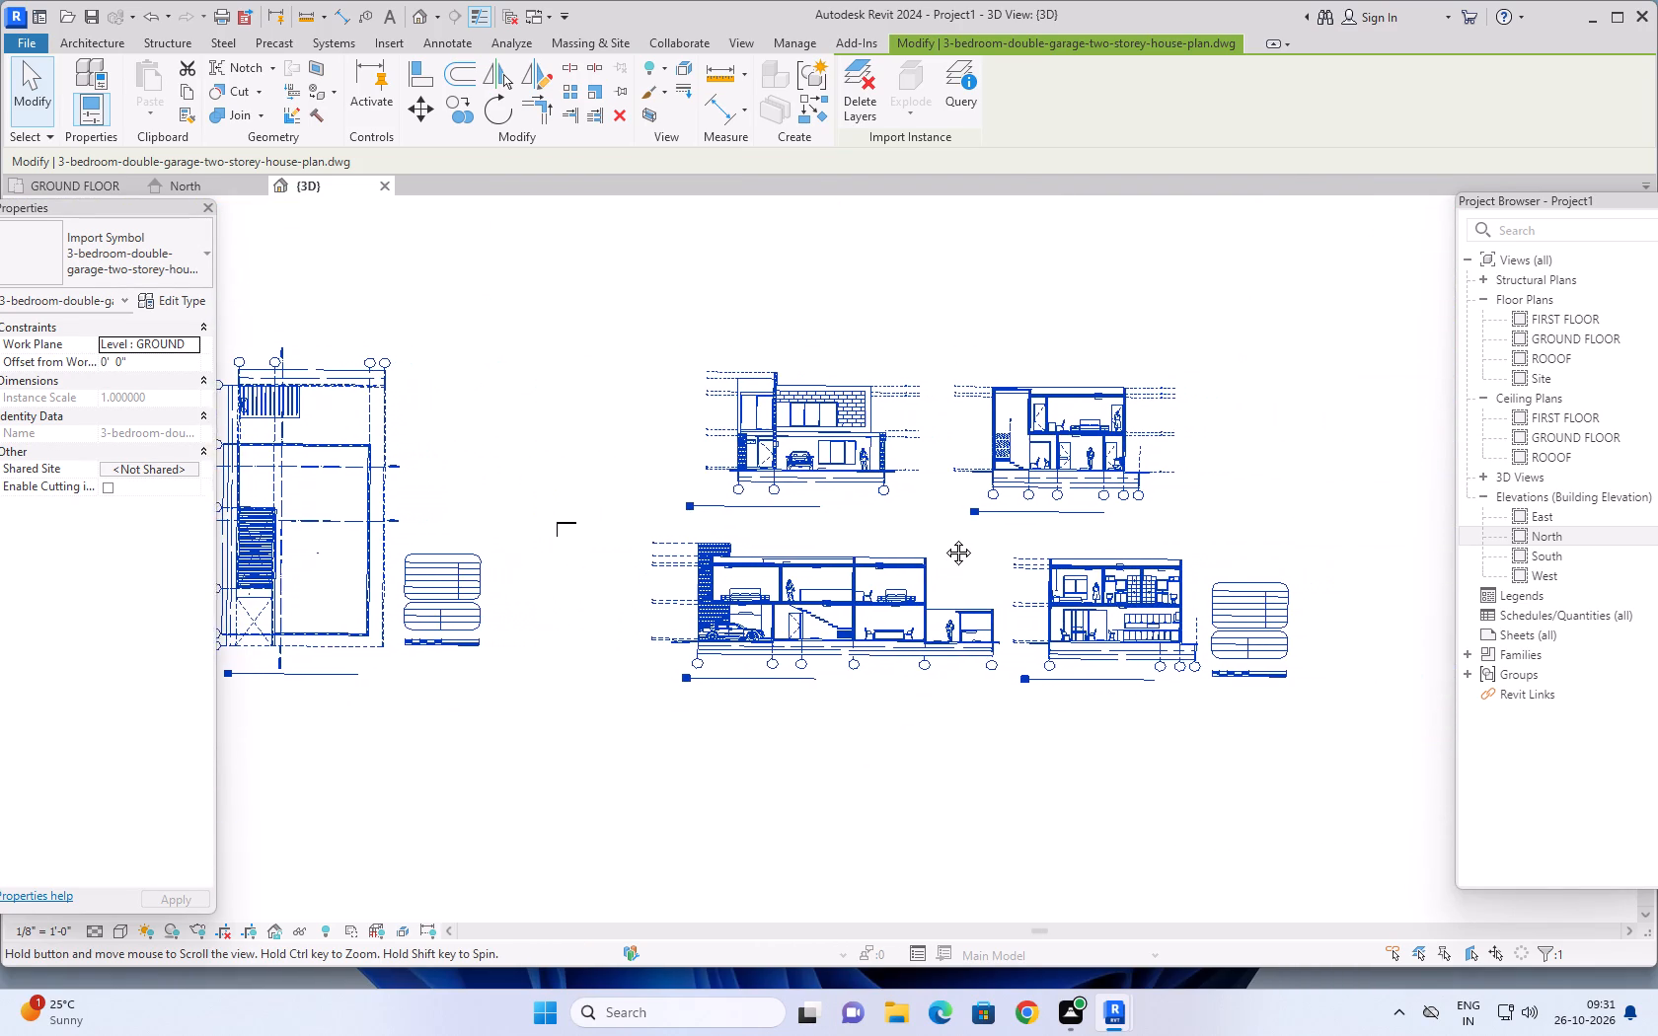
middle_click_drag(943, 538, 941, 538)
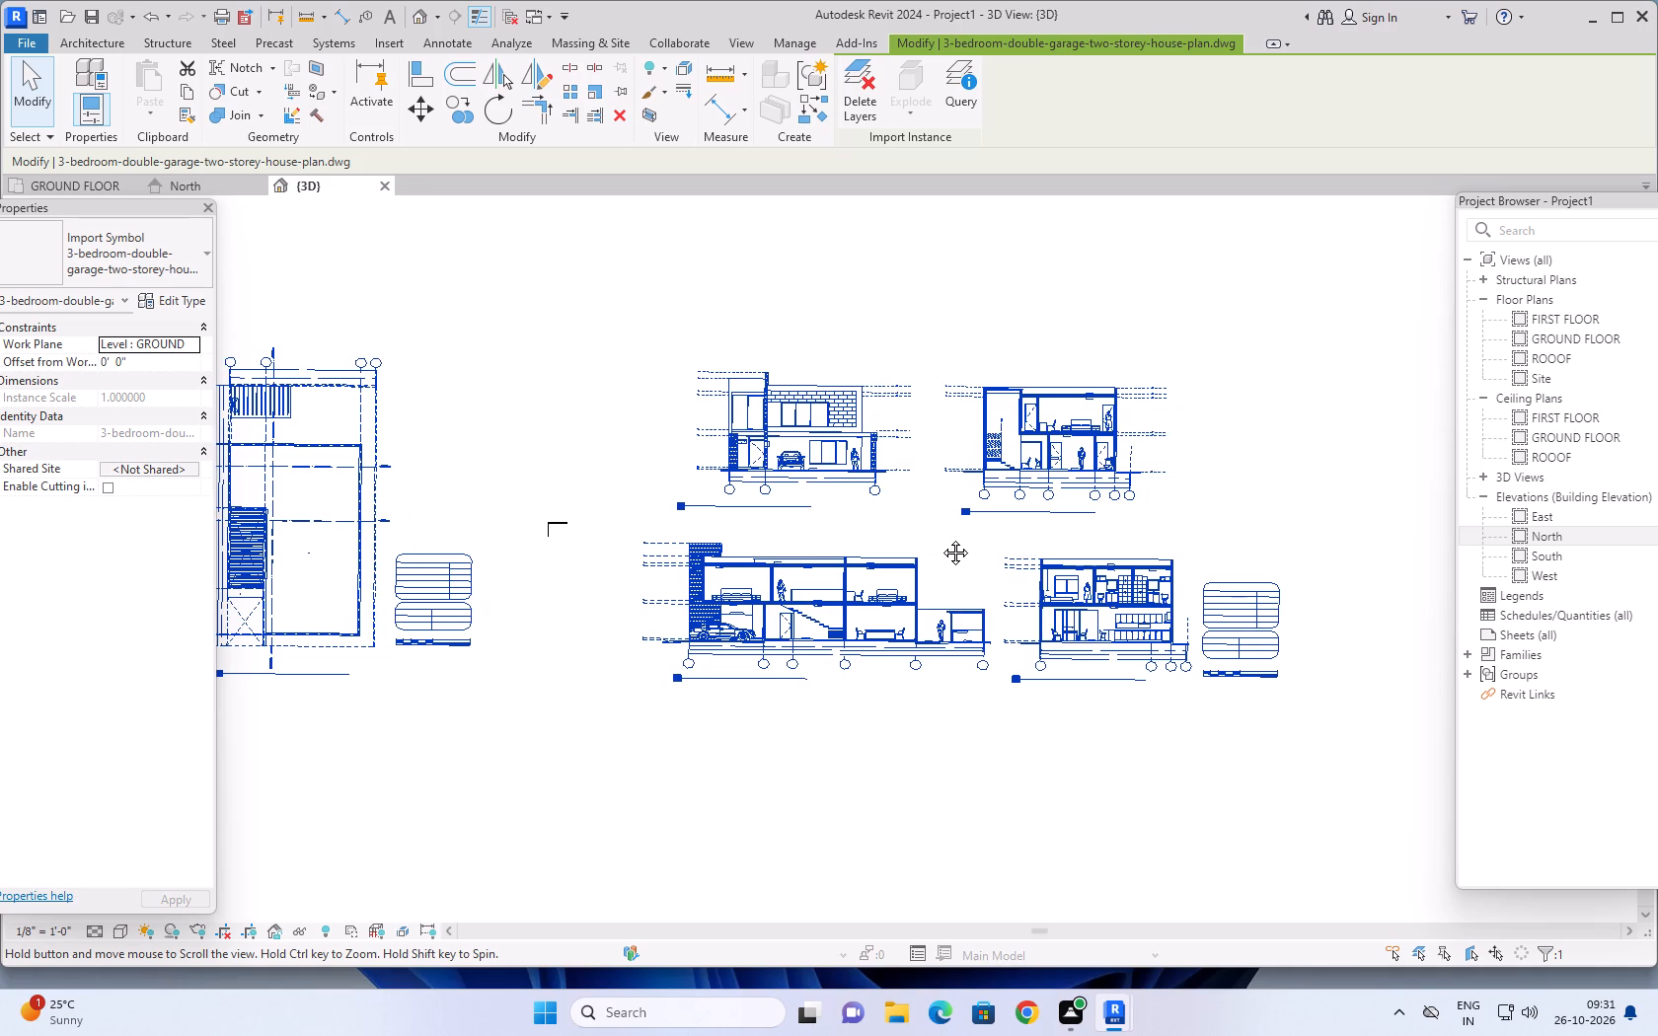
middle_click_drag(941, 538, 1110, 548)
middle_click_drag(785, 645, 1087, 624)
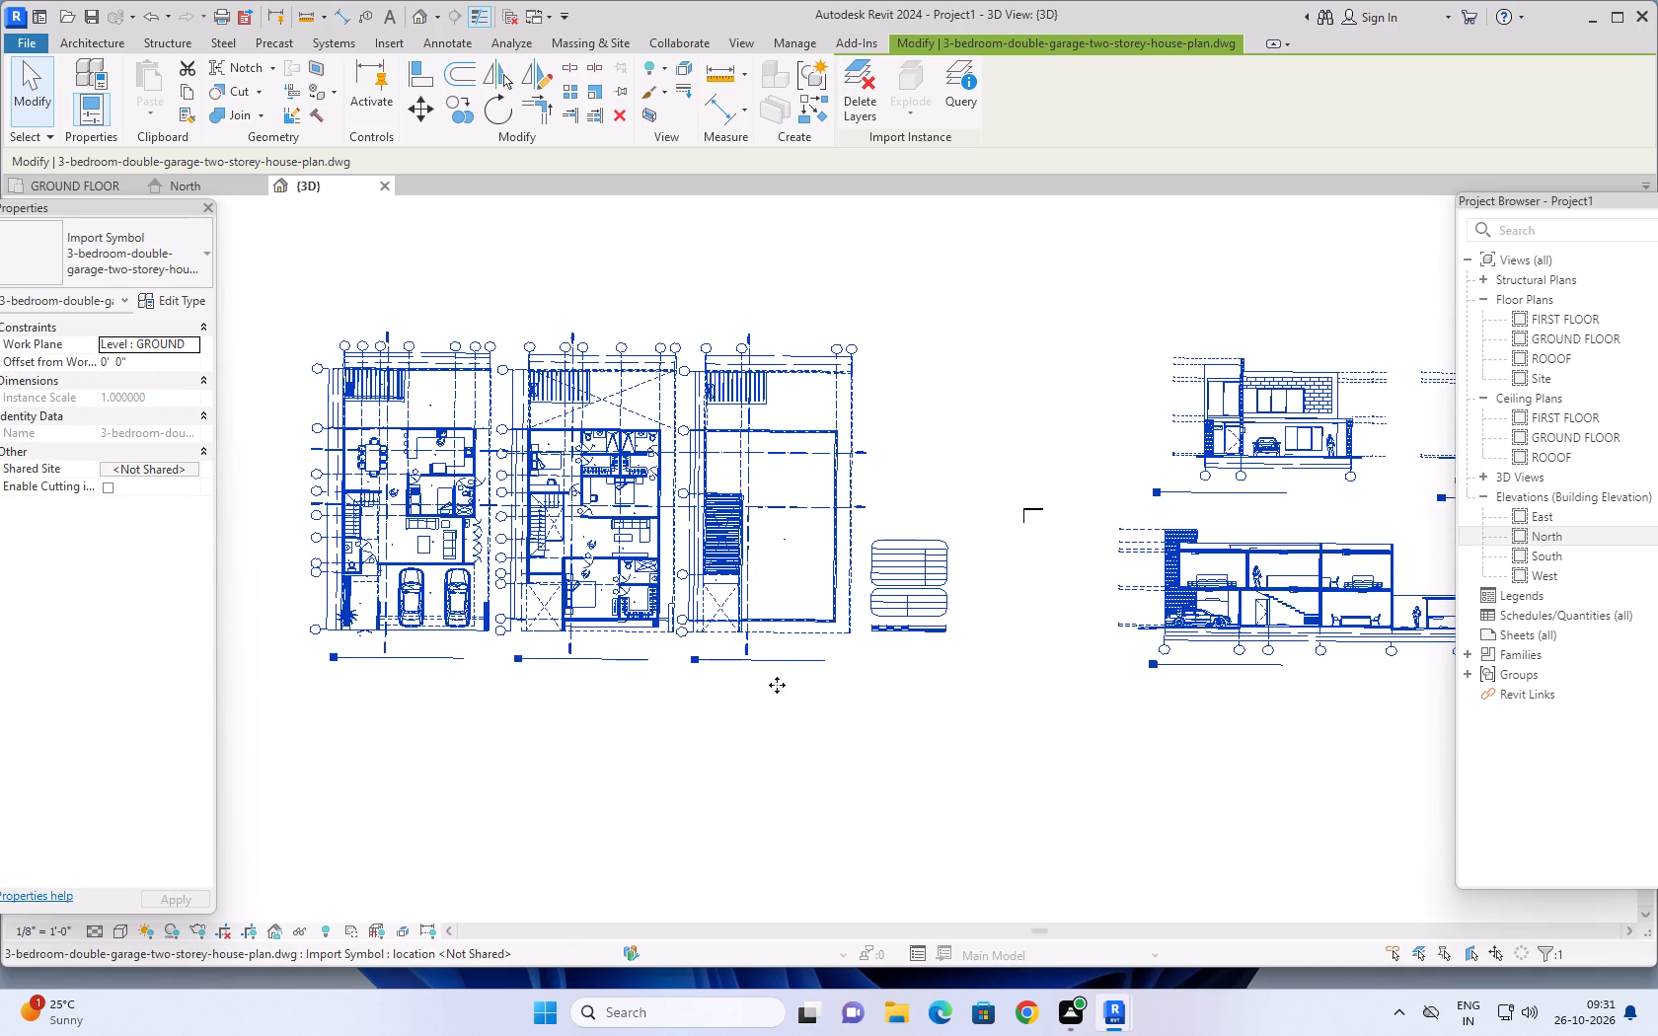
middle_click_drag(766, 687, 953, 690)
scroll(728, 697, "up", 4)
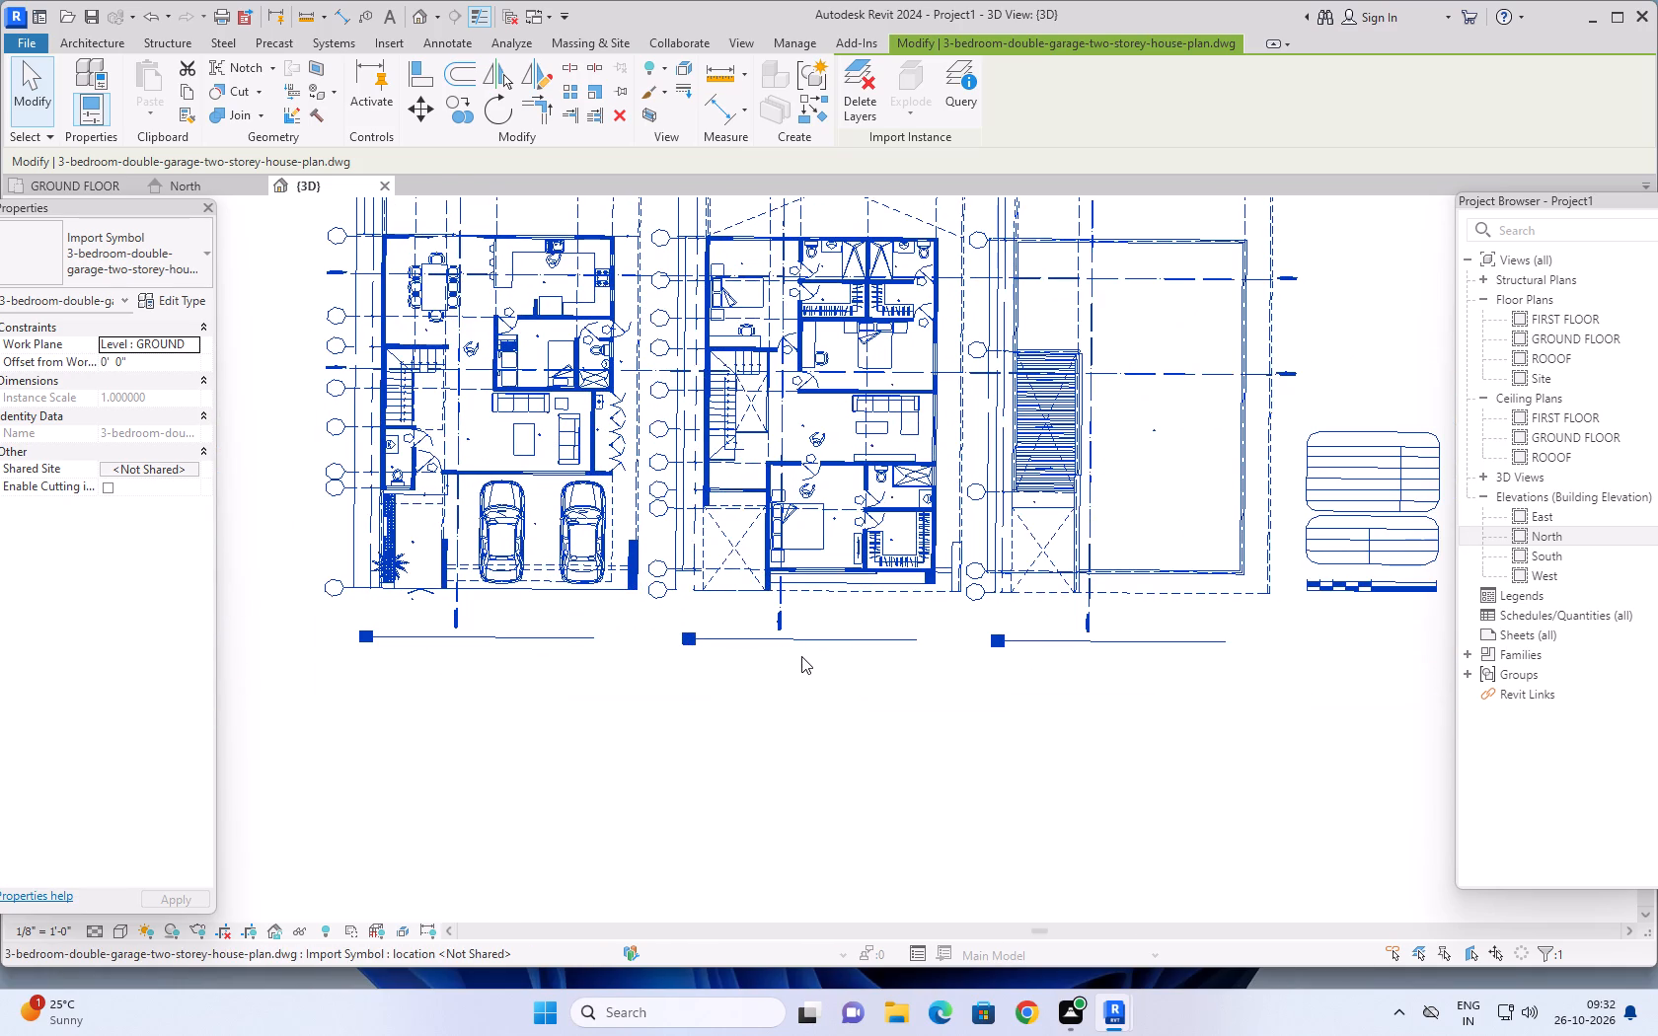
Return to the GROUND FLOOR plan, look for the DWG around the elevation markers, and clear the selection.
left_click(202, 181)
left_click(94, 185)
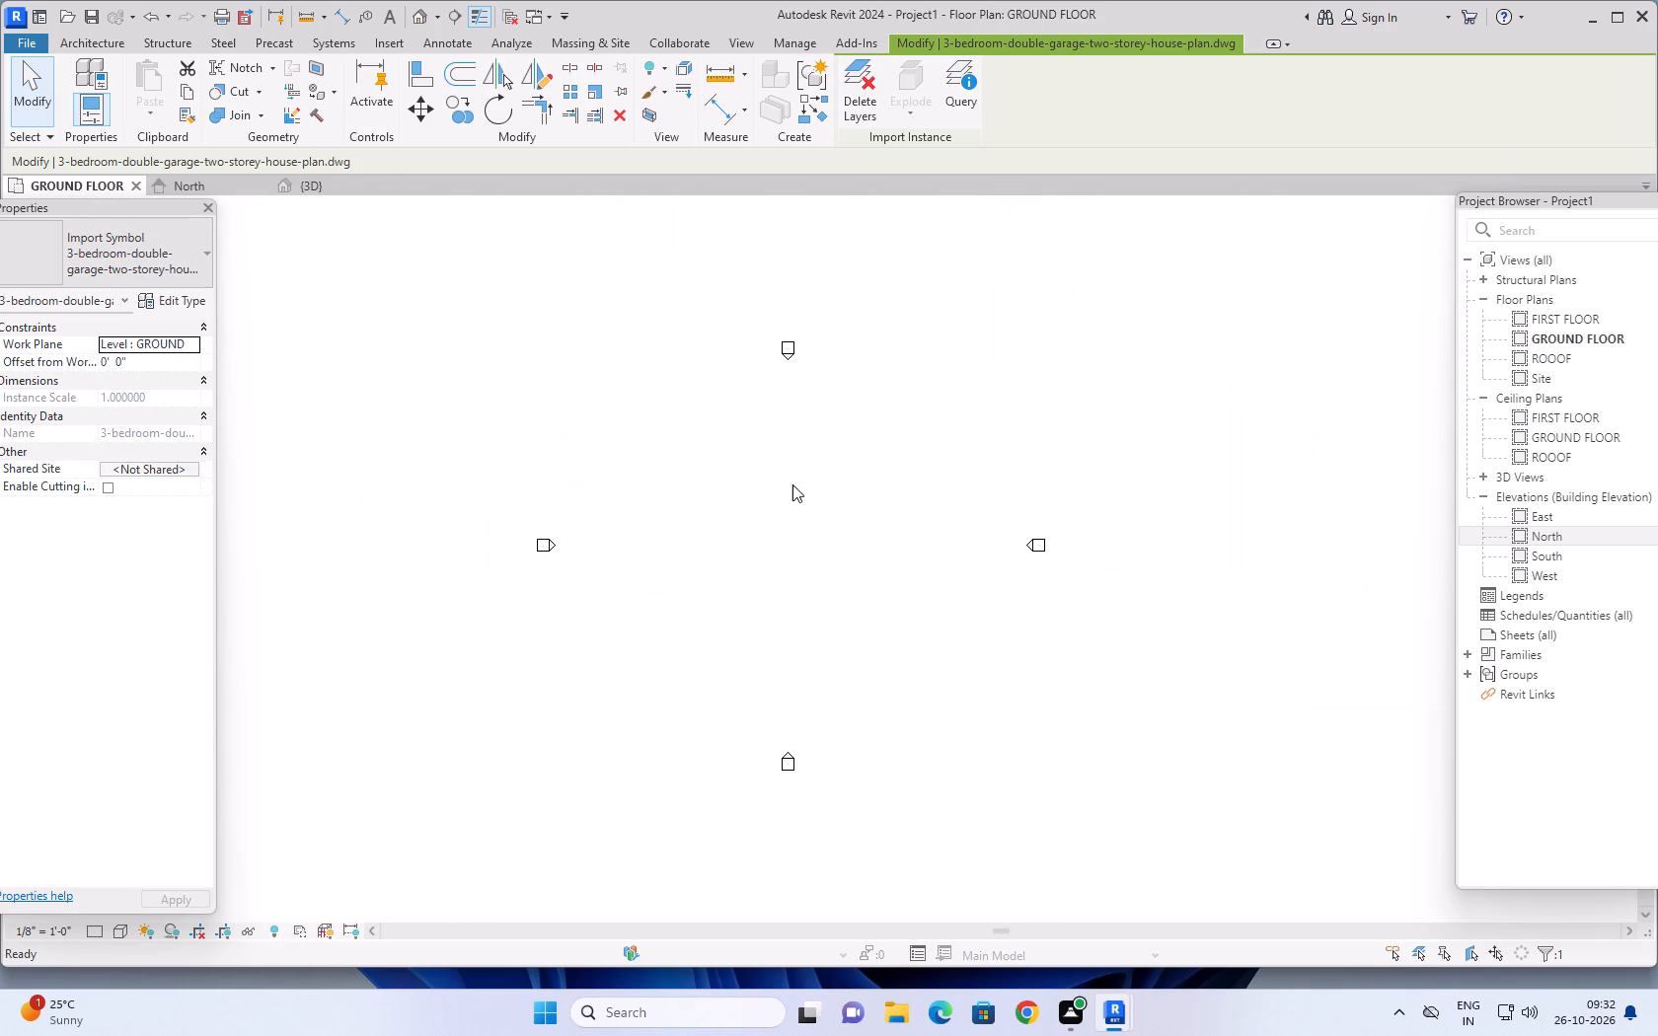
scroll(793, 501, "down", 1)
middle_click_drag(816, 519, 764, 492)
scroll(760, 497, "up", 1)
middle_click_drag(804, 500, 945, 513)
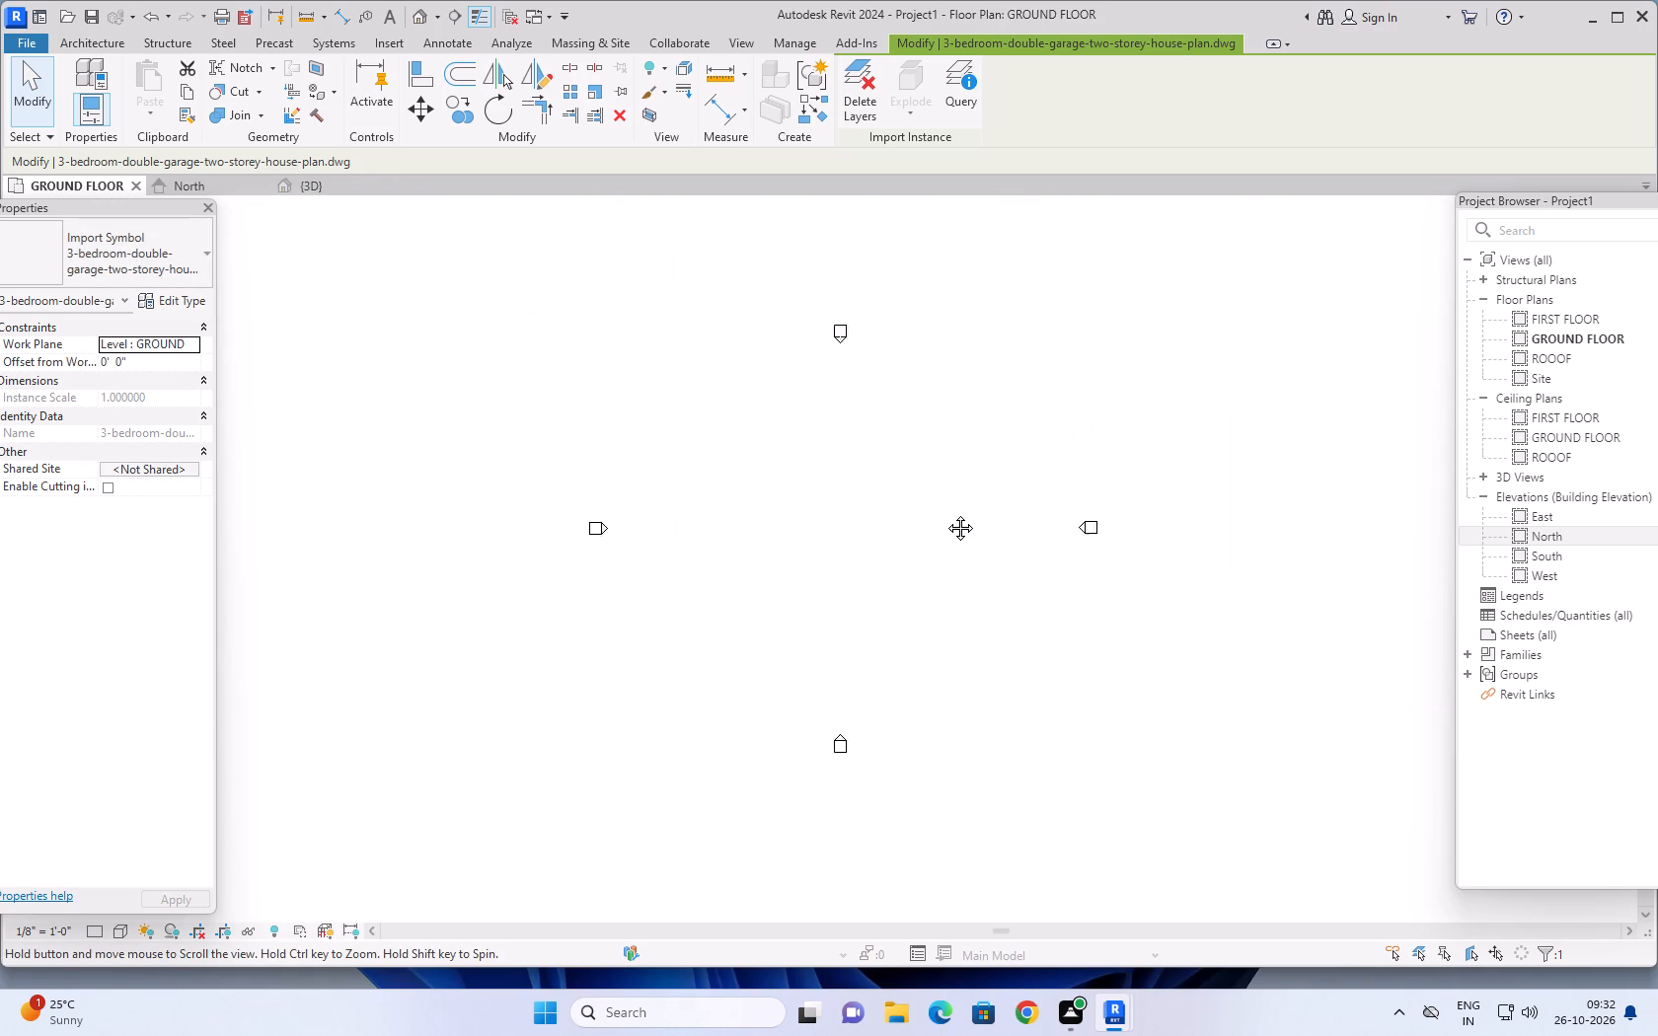
middle_click_drag(945, 513, 947, 514)
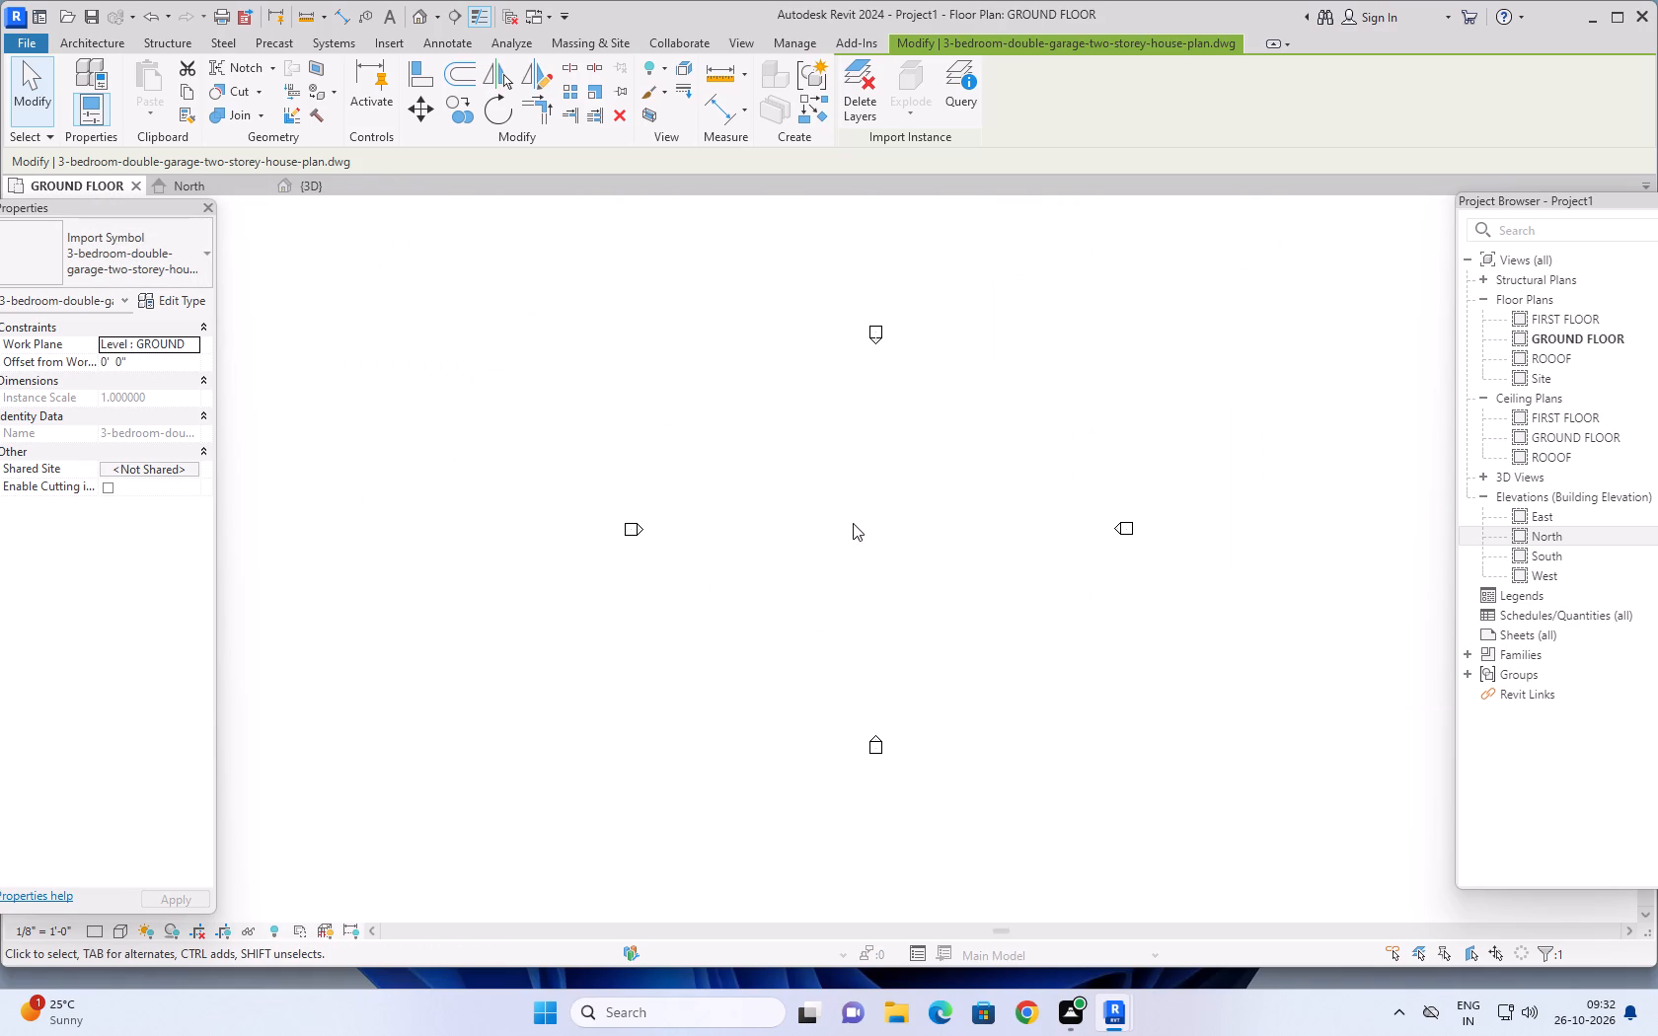
key("Escape")
key("Escape")
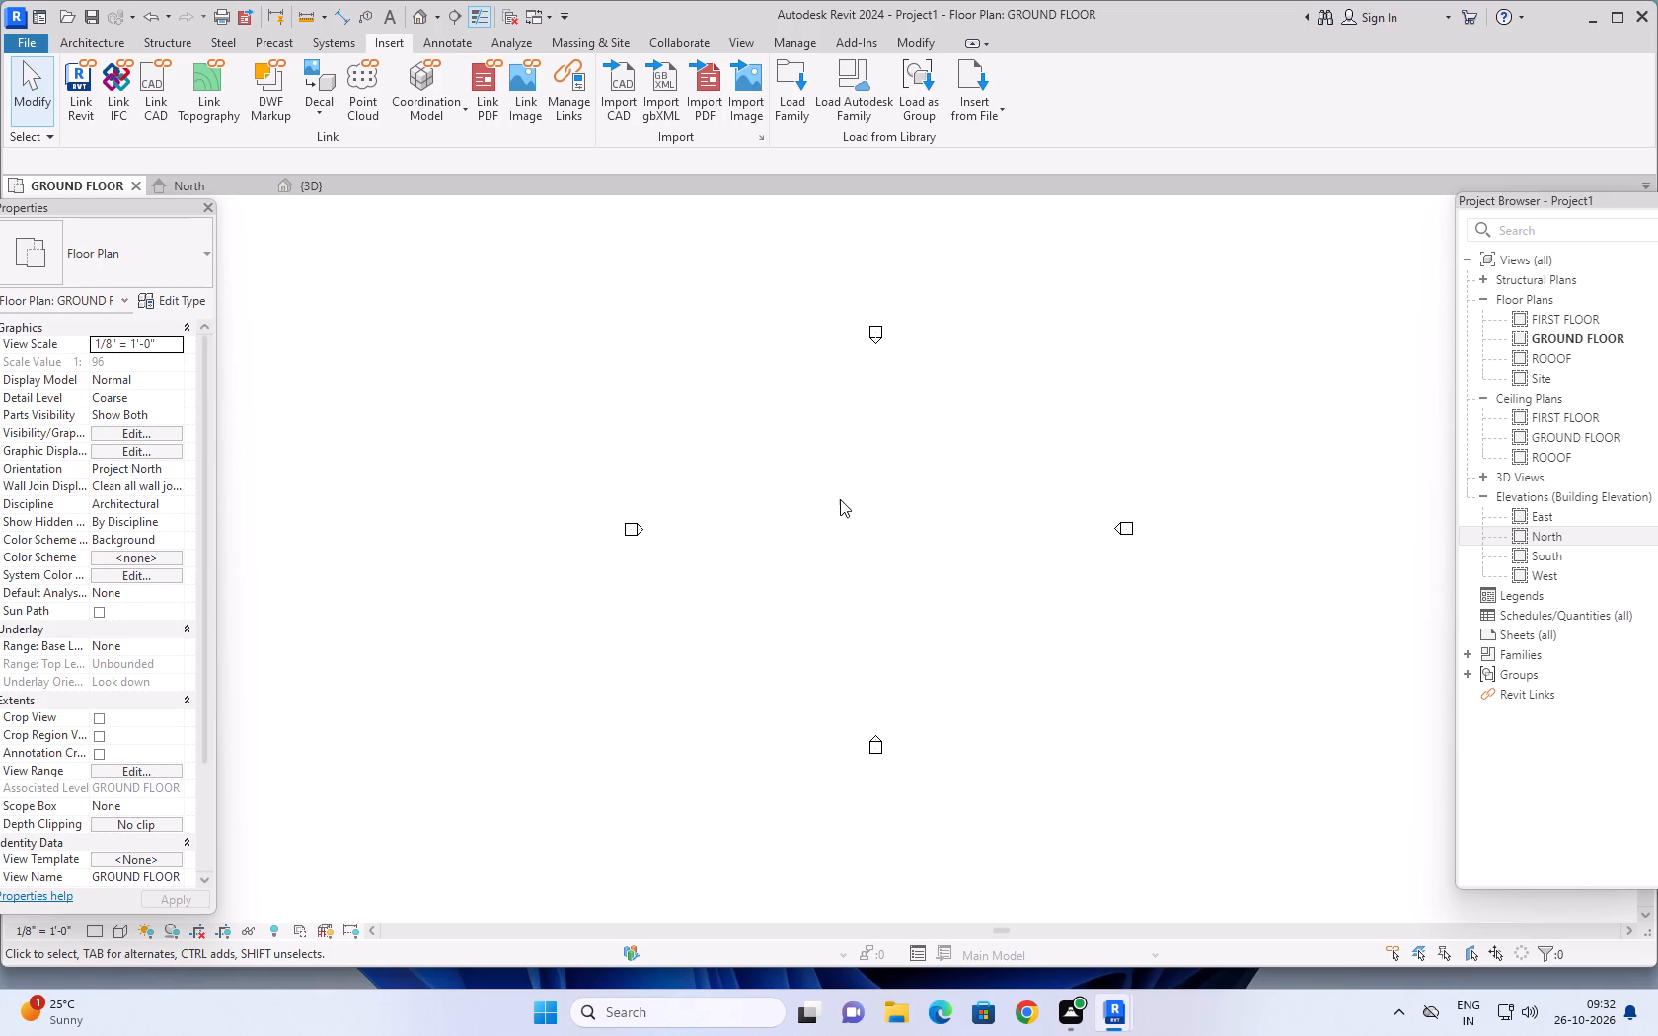
Recheck the GROUND FLOOR plan's visibility overrides, examining the discipline filter list, the model, annotation, analytical and imported categories, and the view filters.
type("VG")
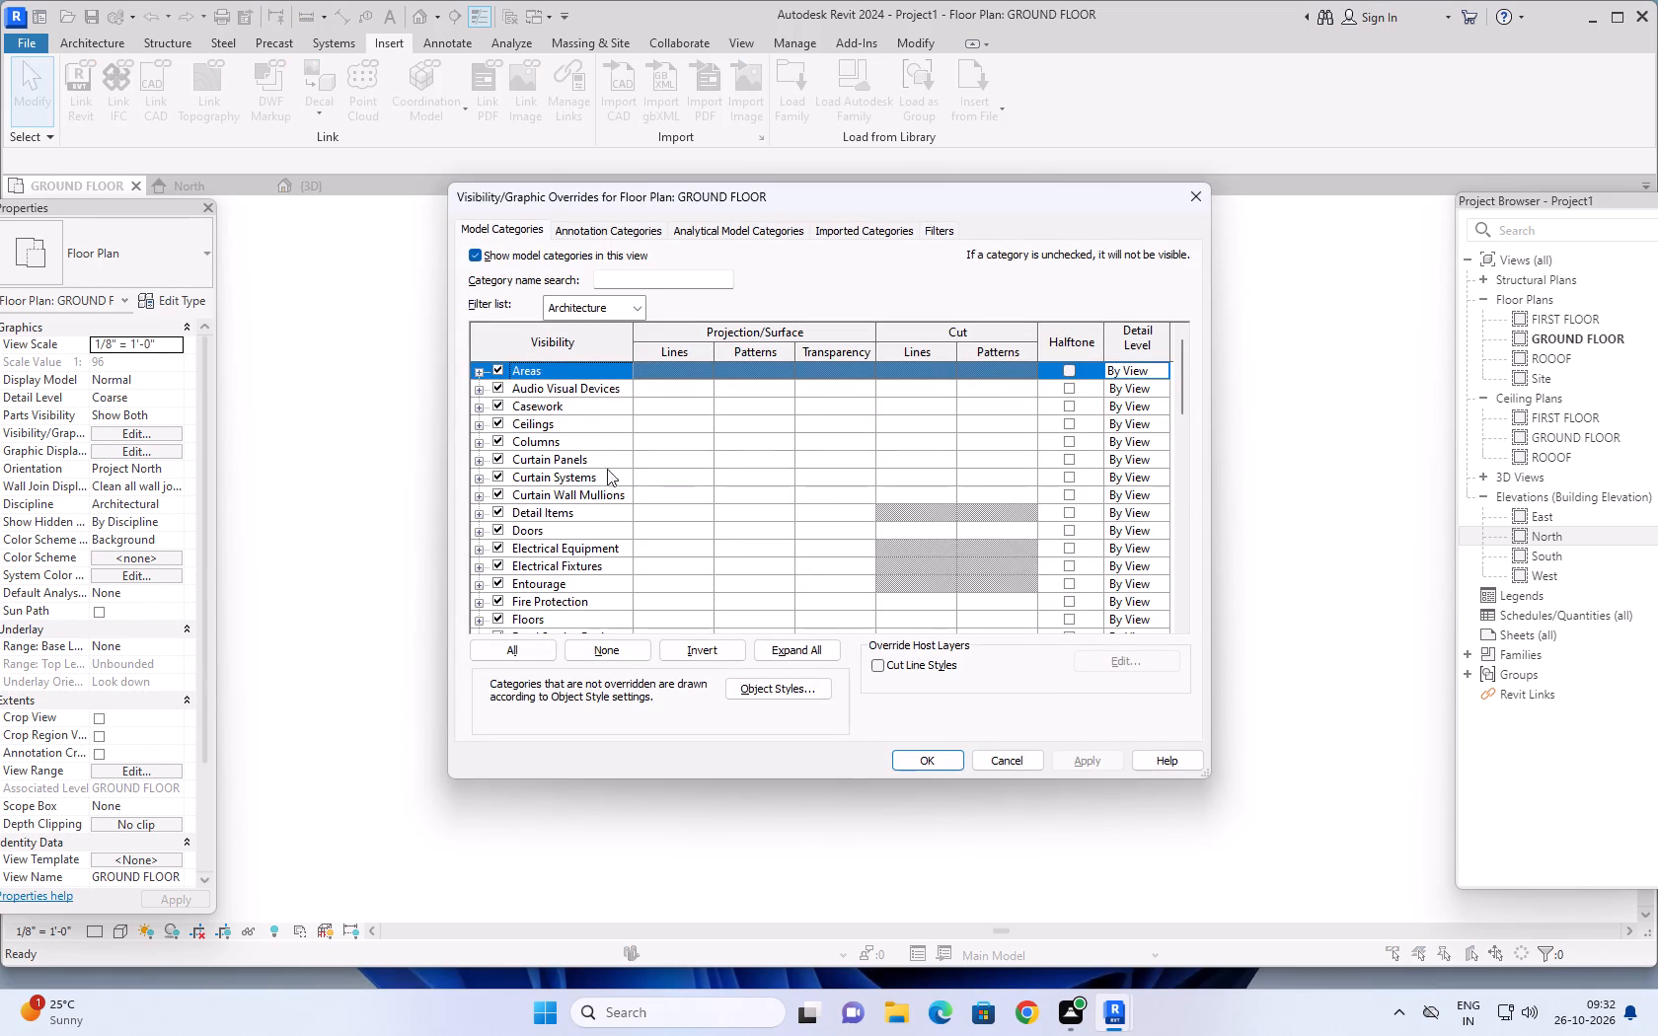
scroll(513, 412, "up", 4)
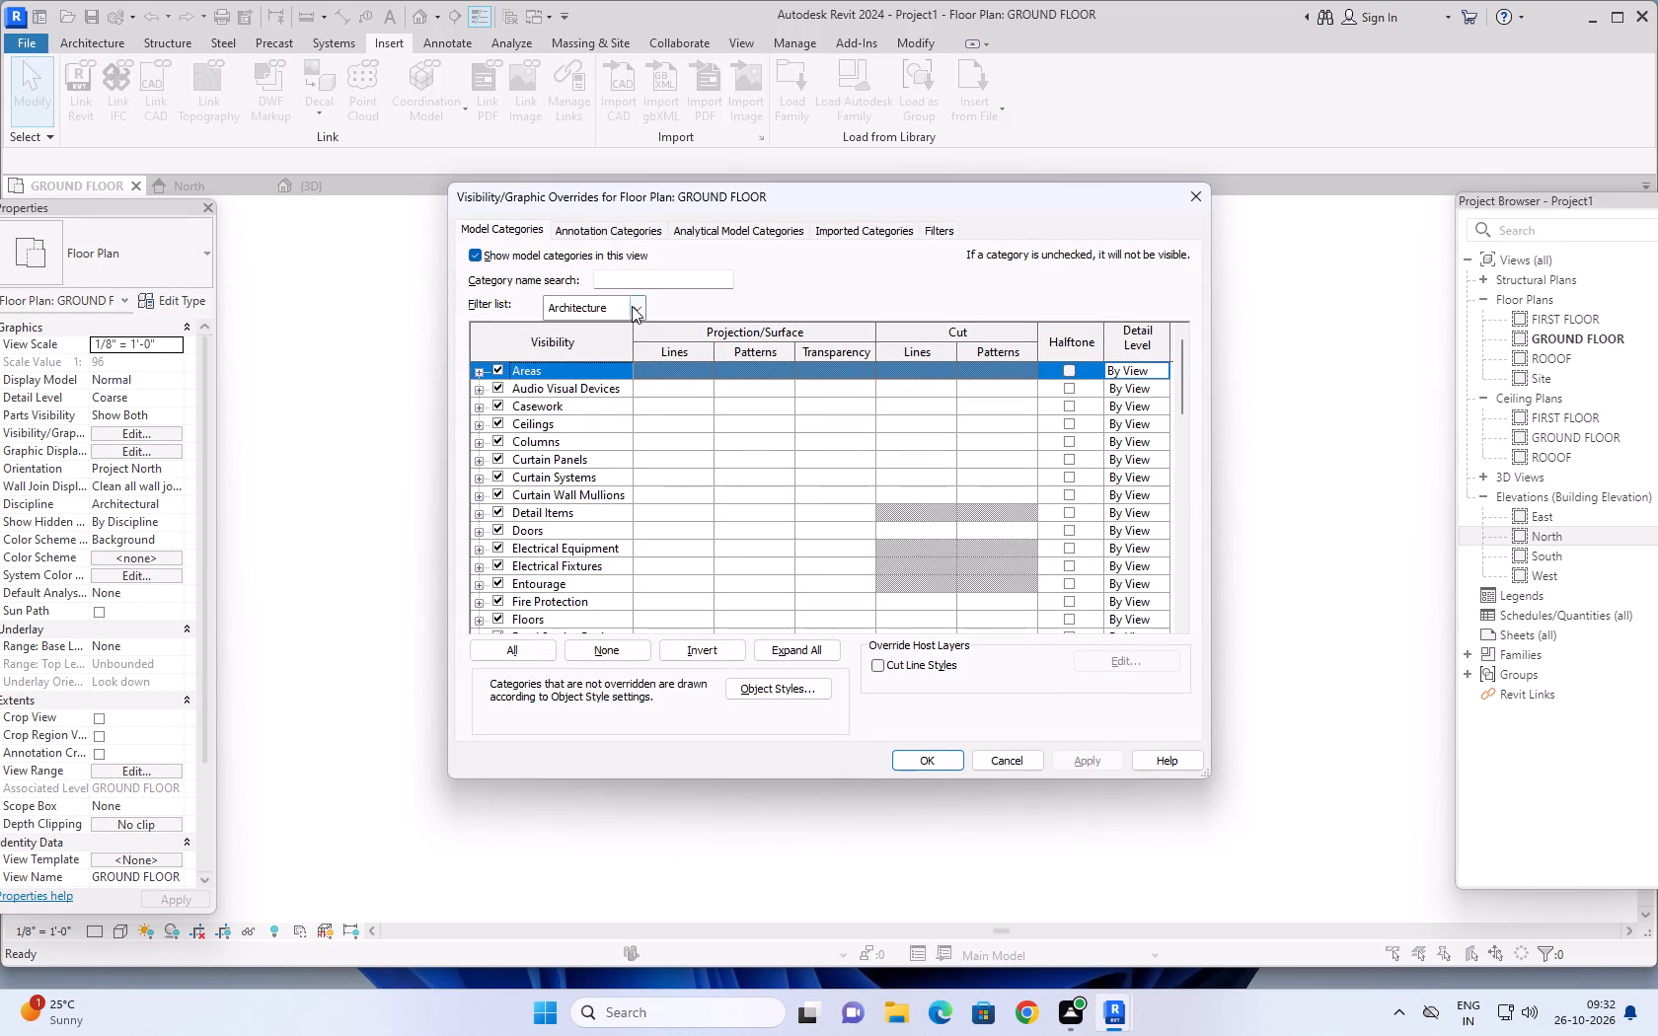
left_click(632, 306)
scroll(579, 391, "down", 3)
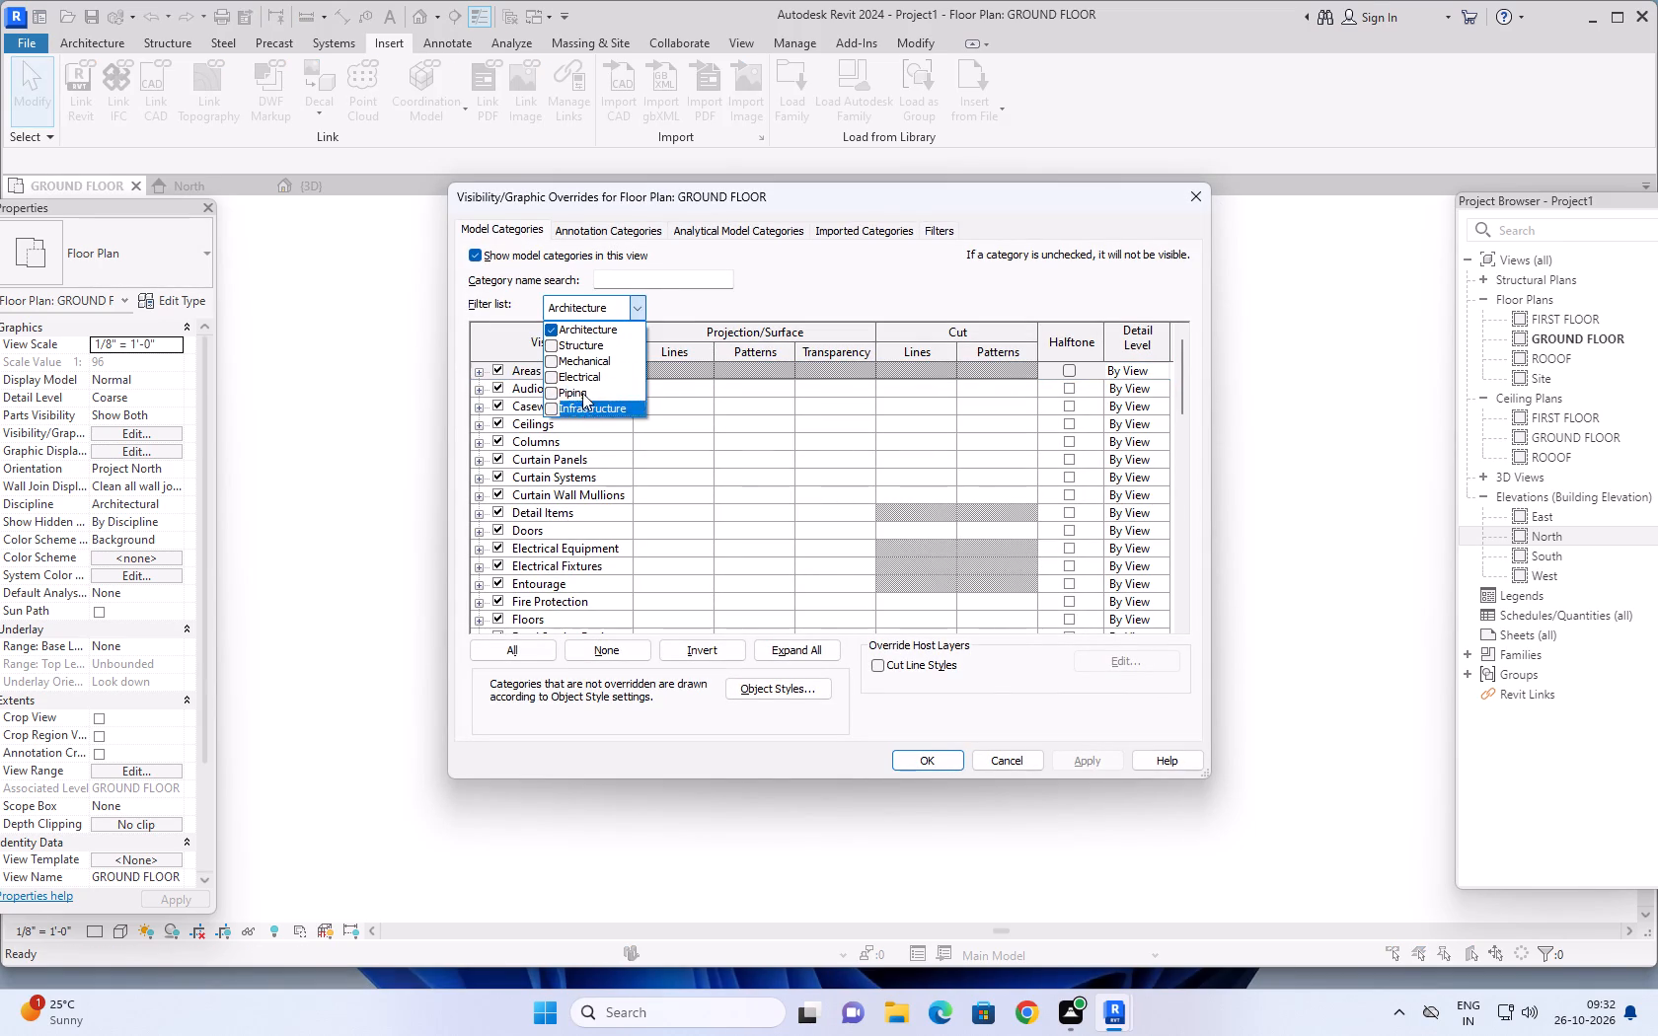
left_click(640, 311)
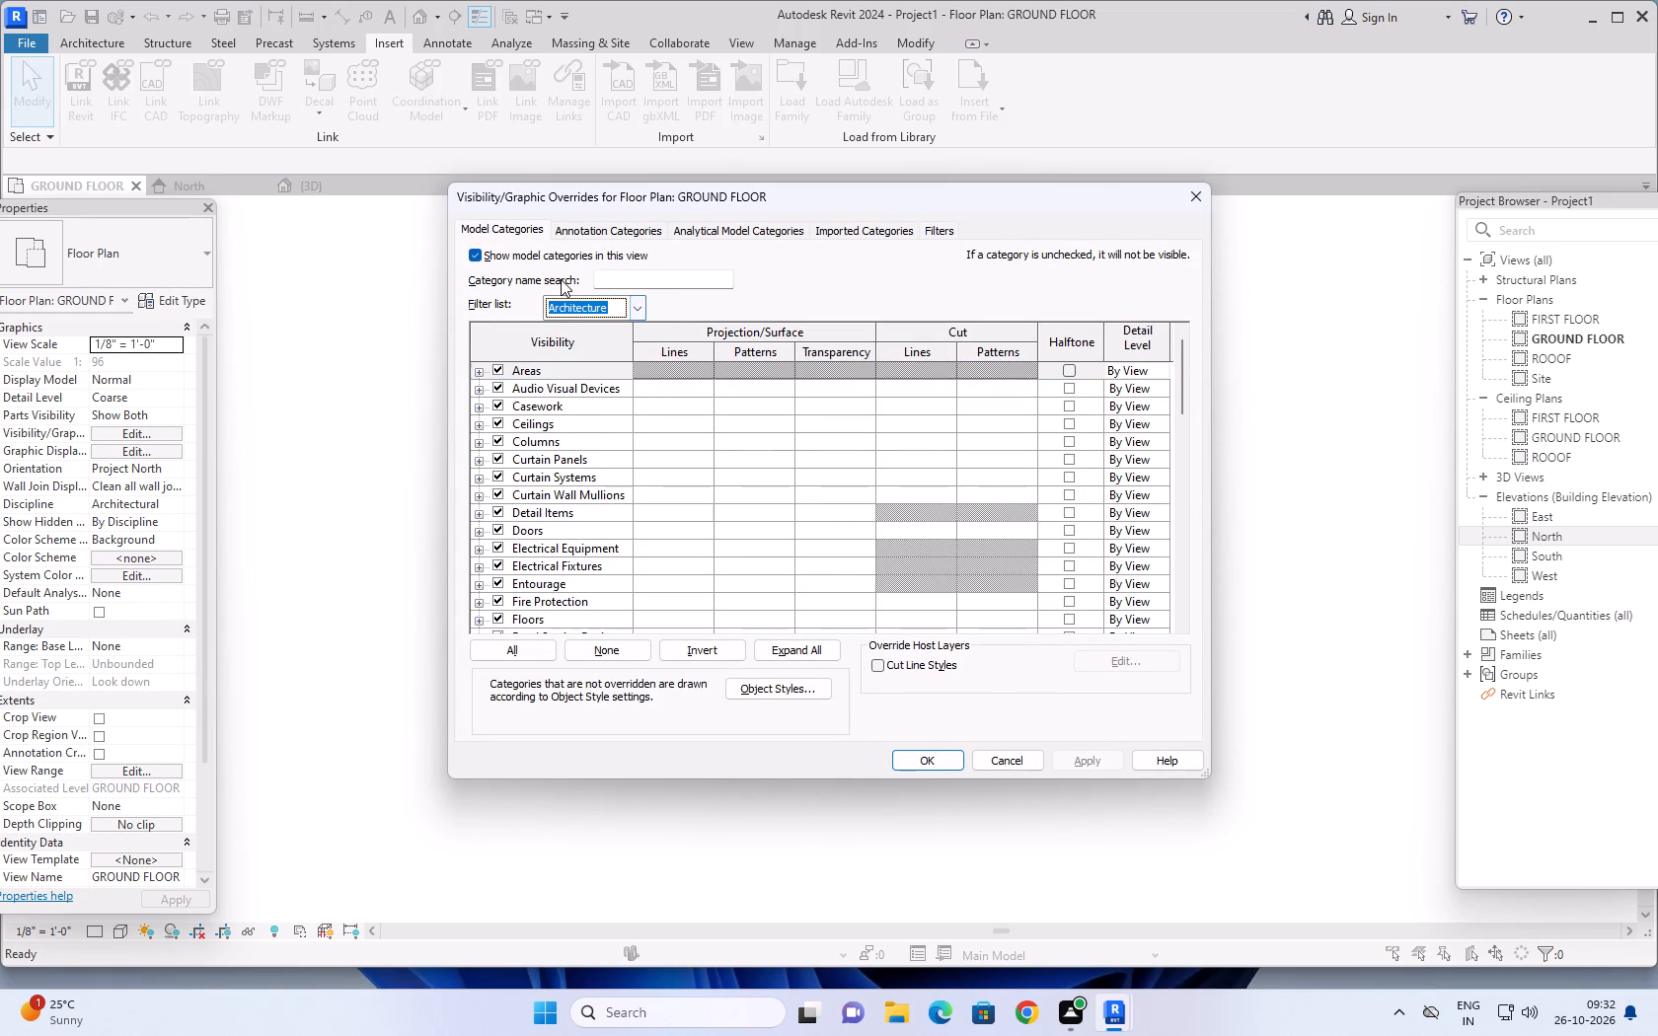
left_click(472, 253)
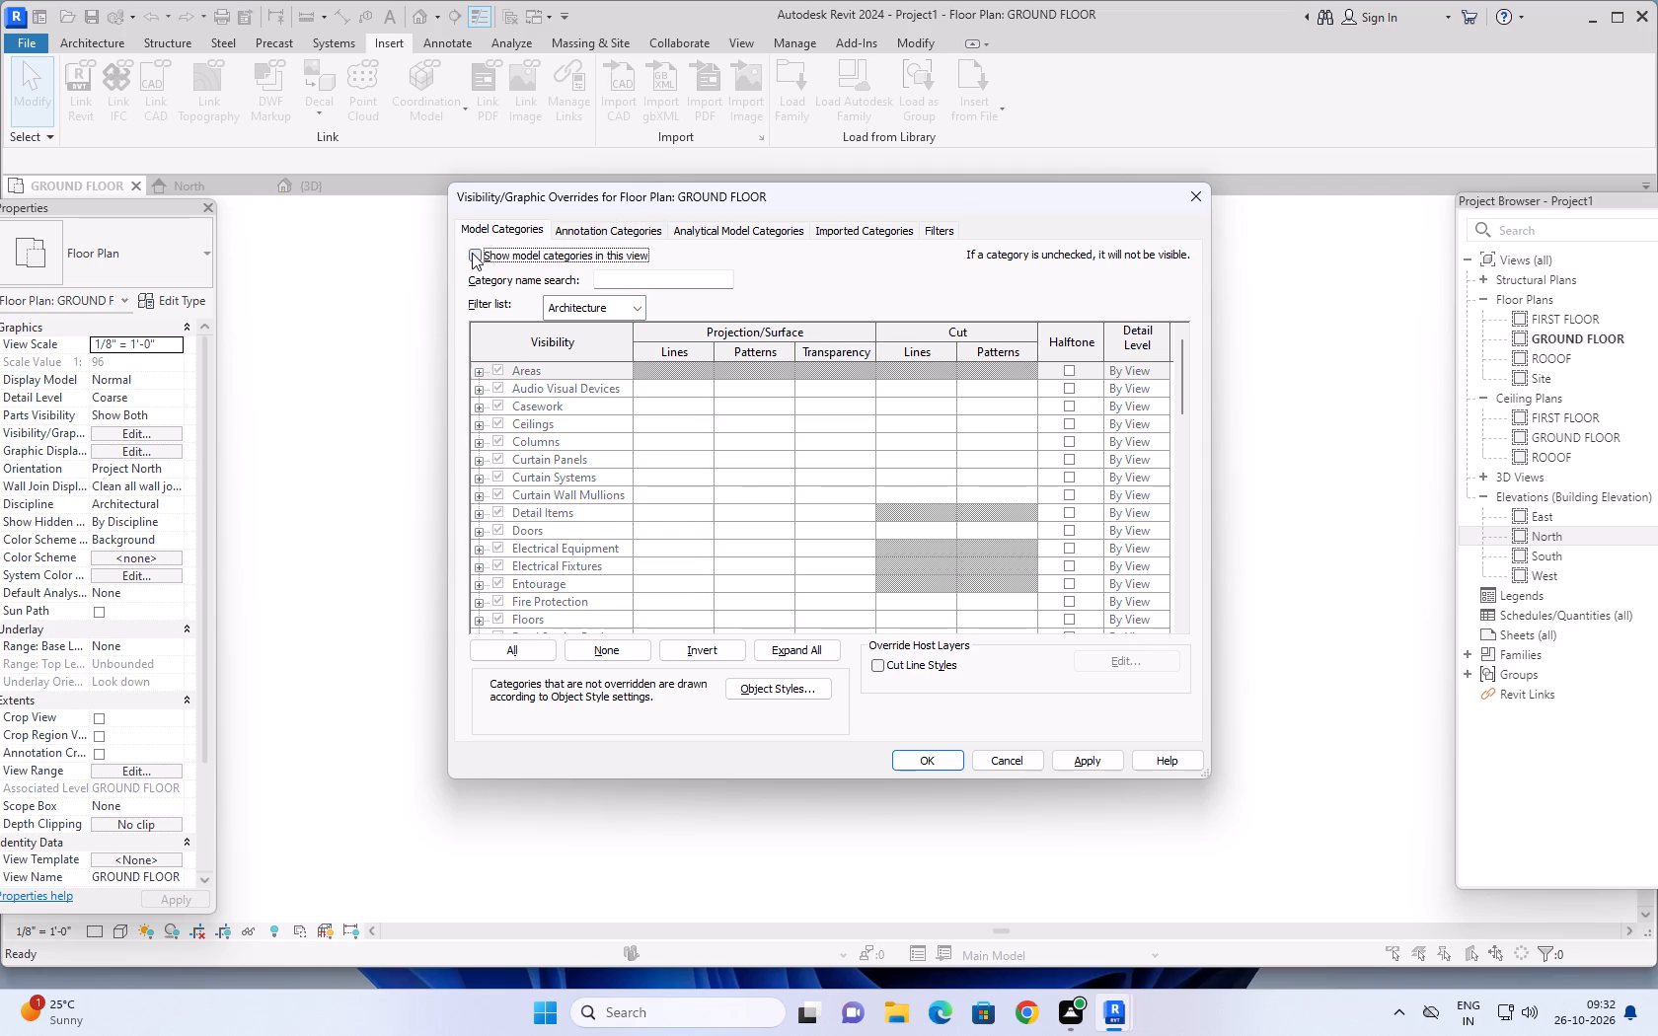
left_click(472, 253)
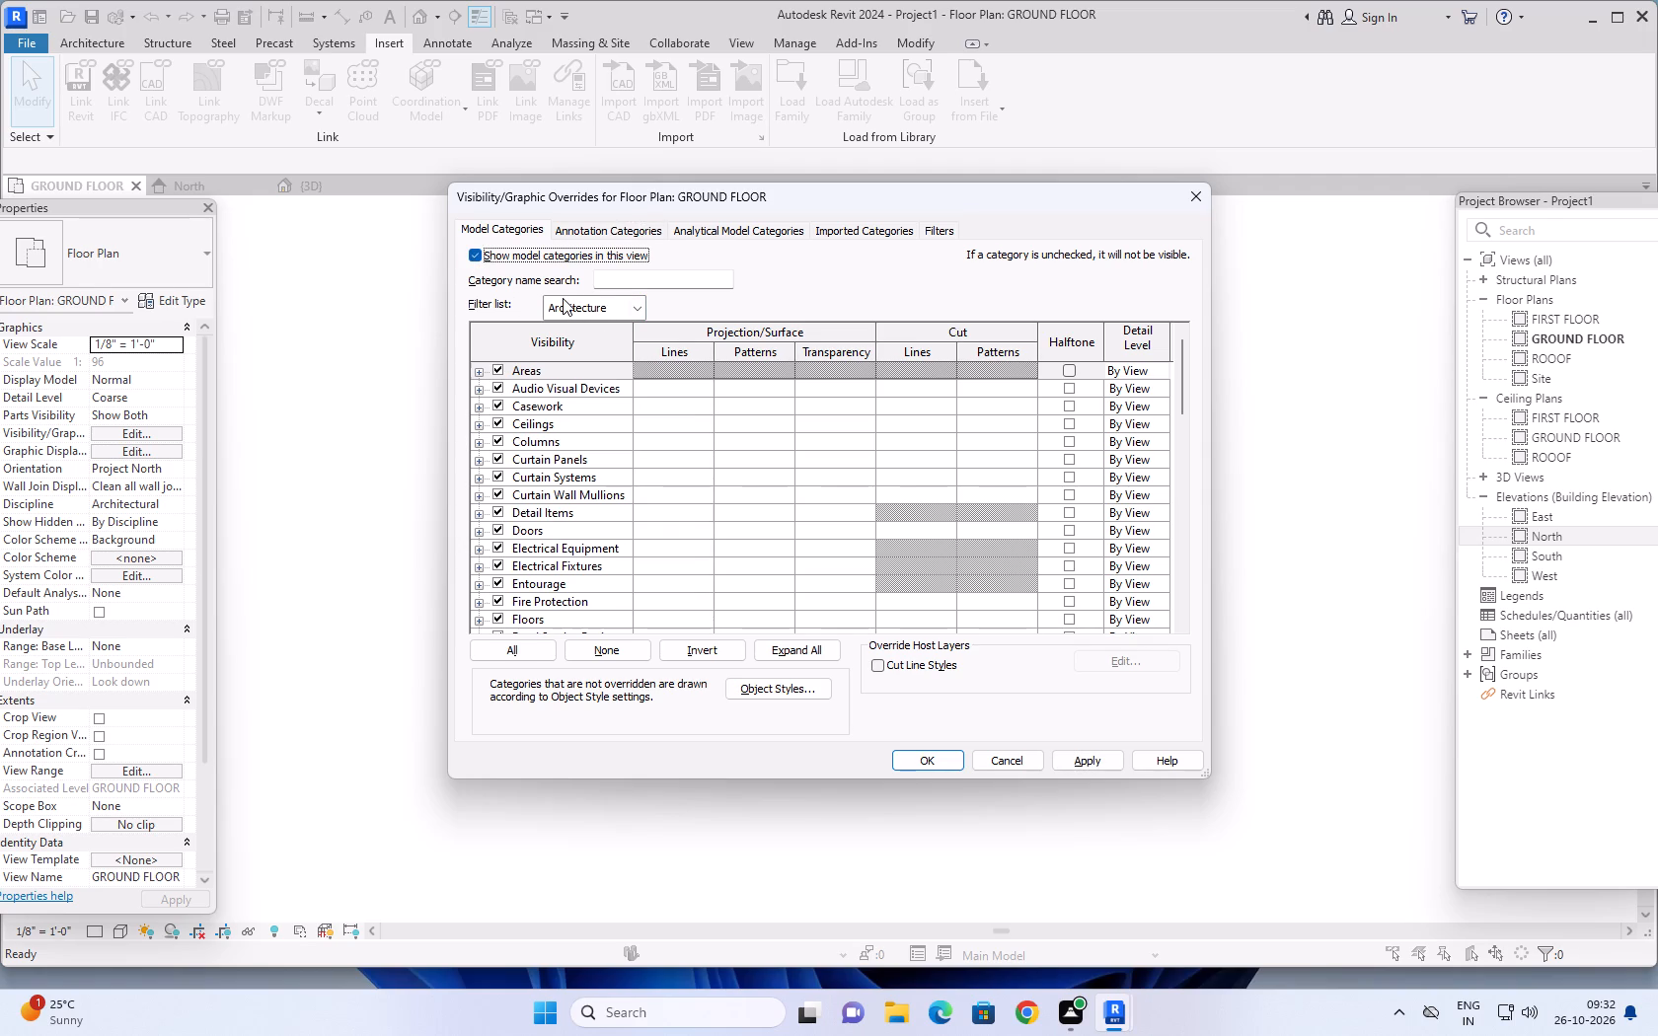
left_click(622, 227)
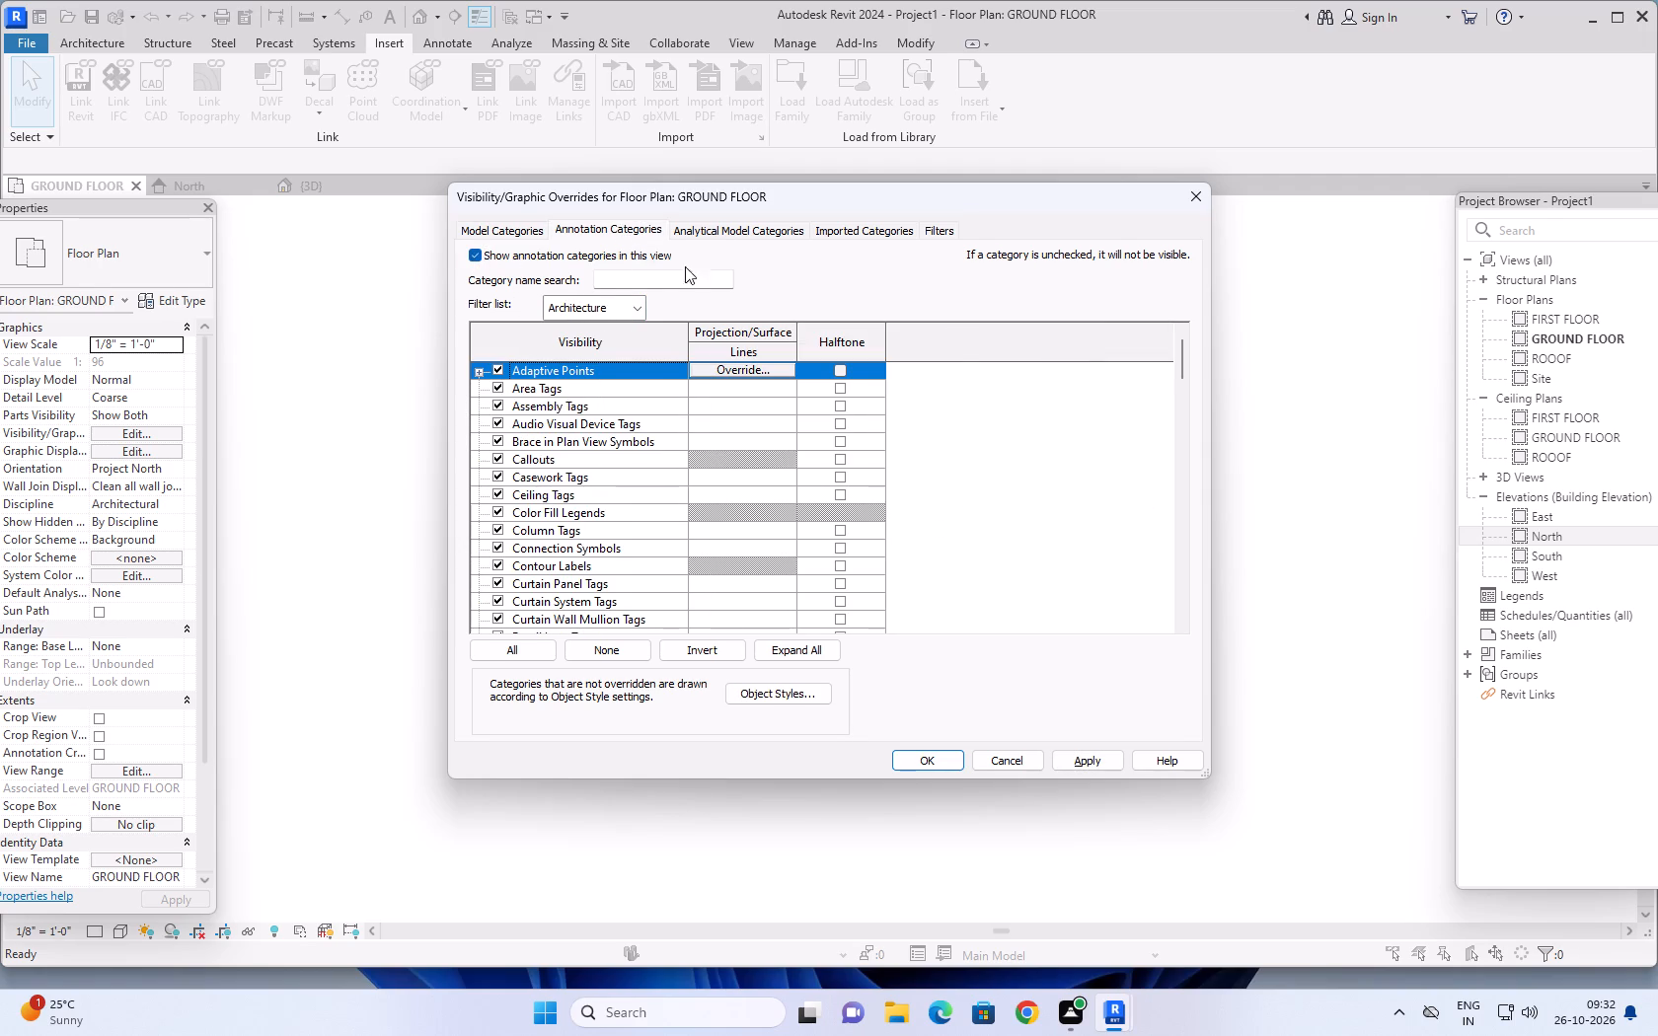
left_click(740, 233)
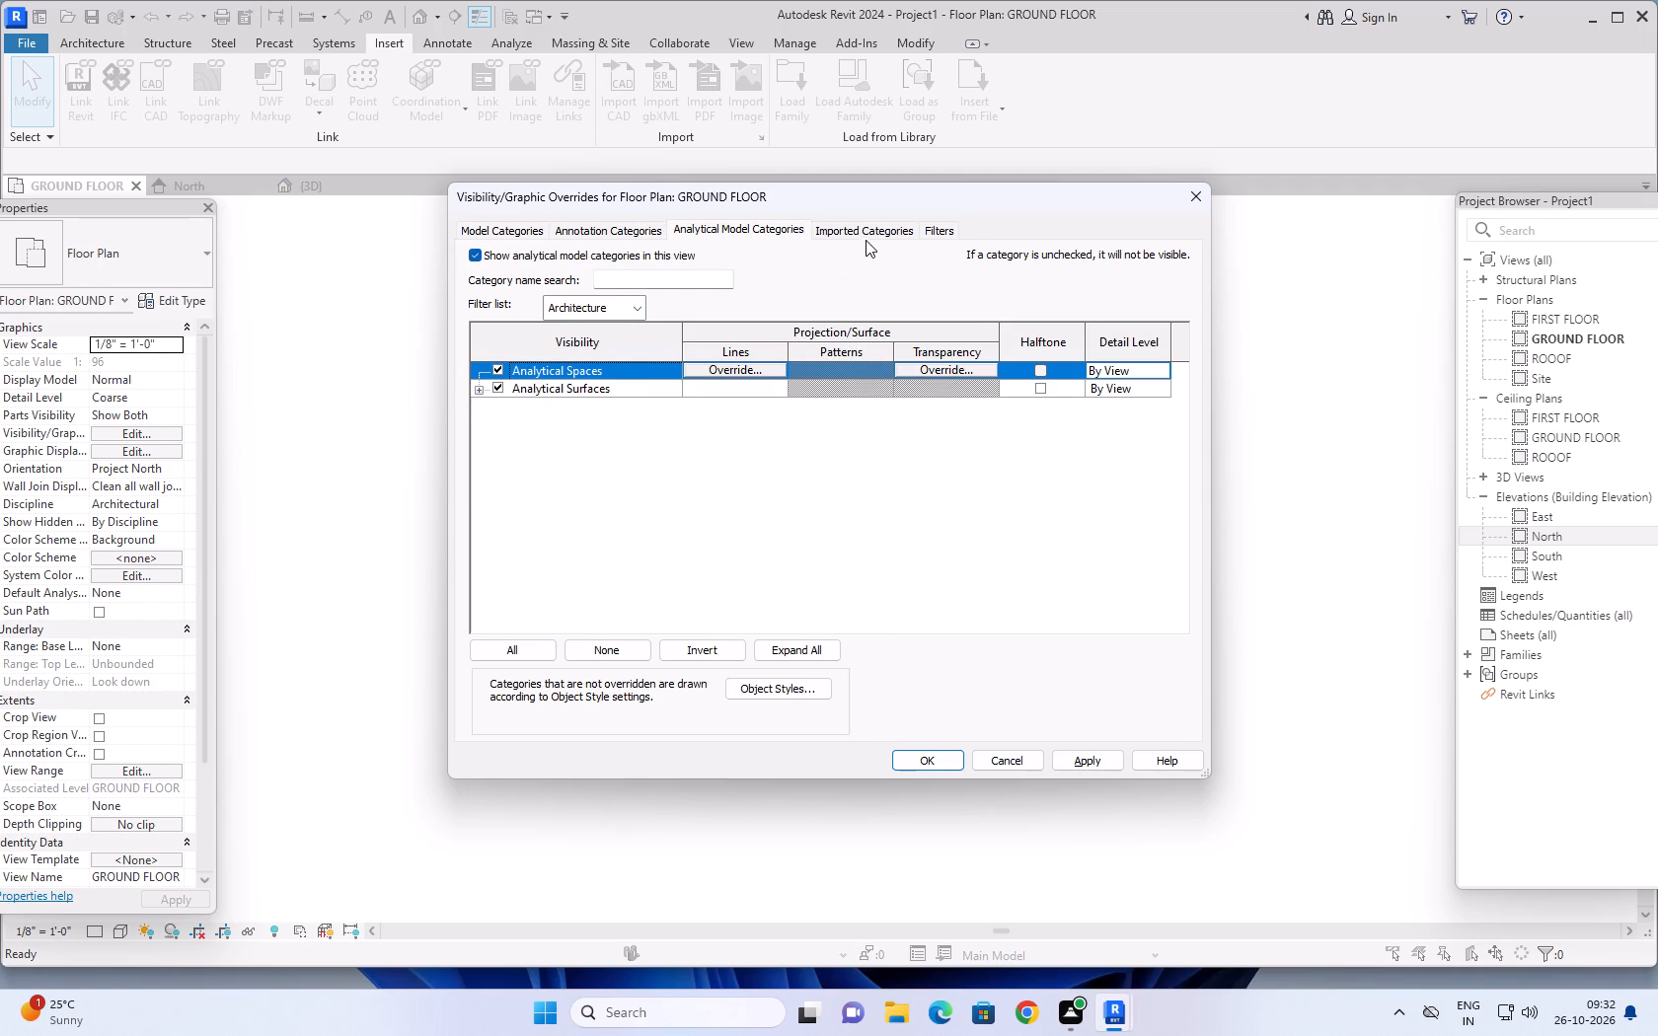
left_click(866, 234)
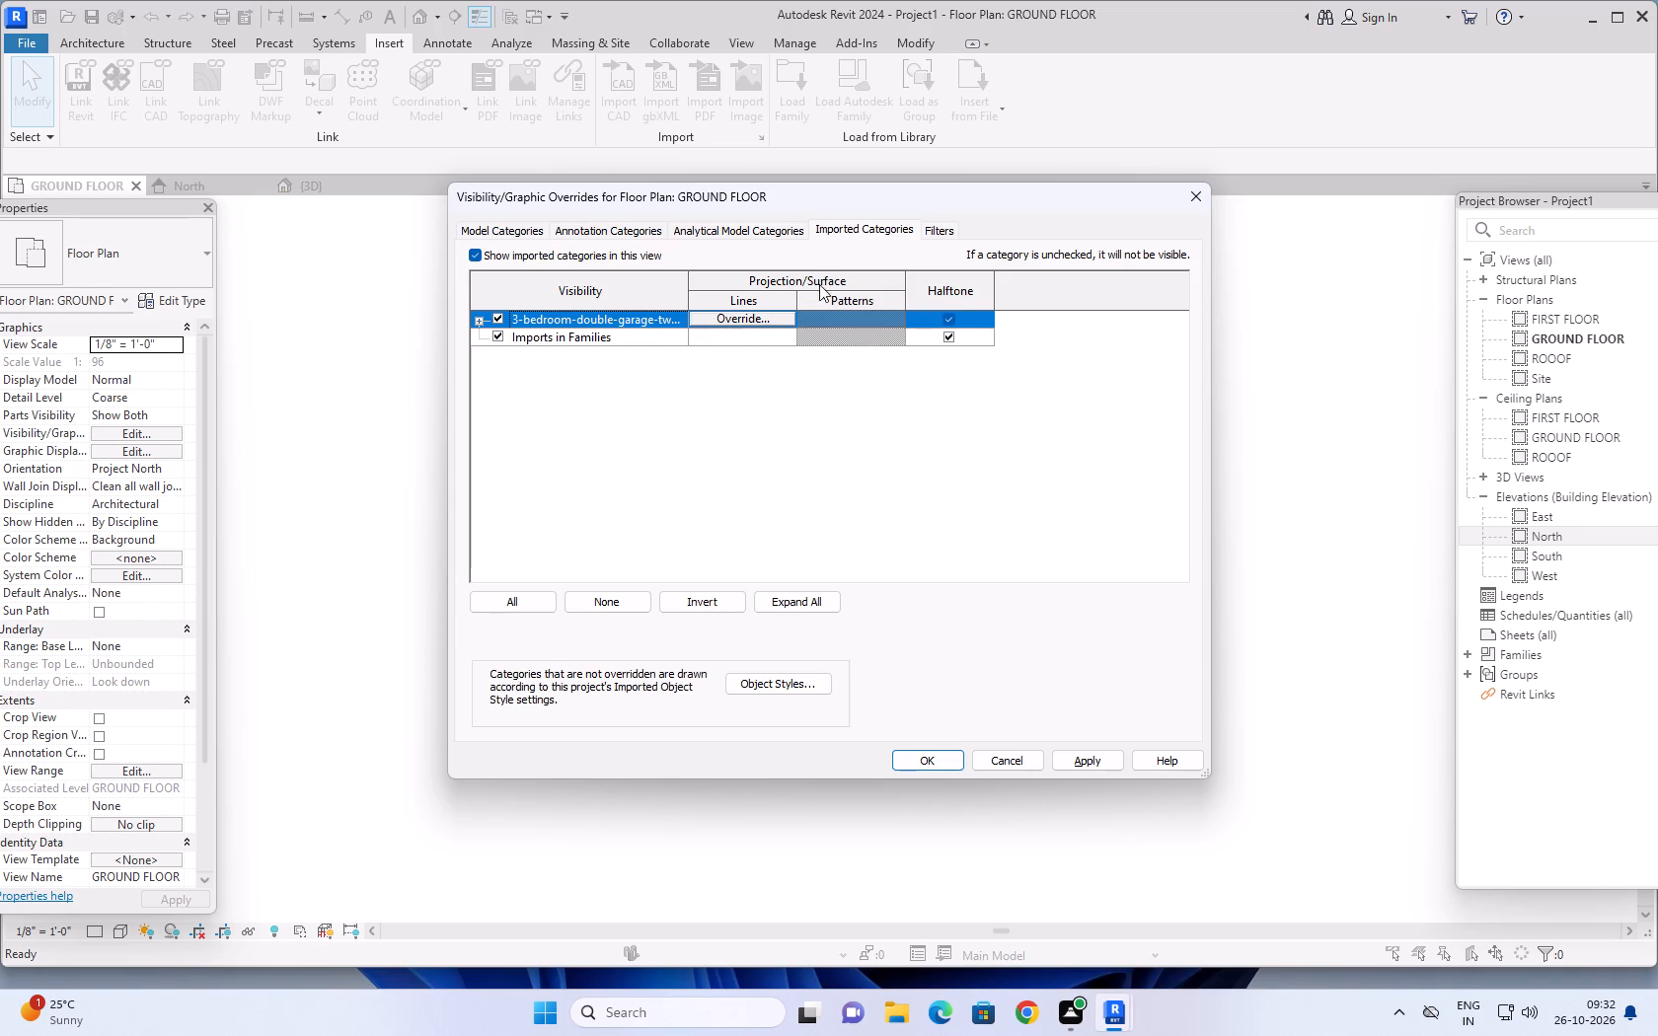
left_click(940, 227)
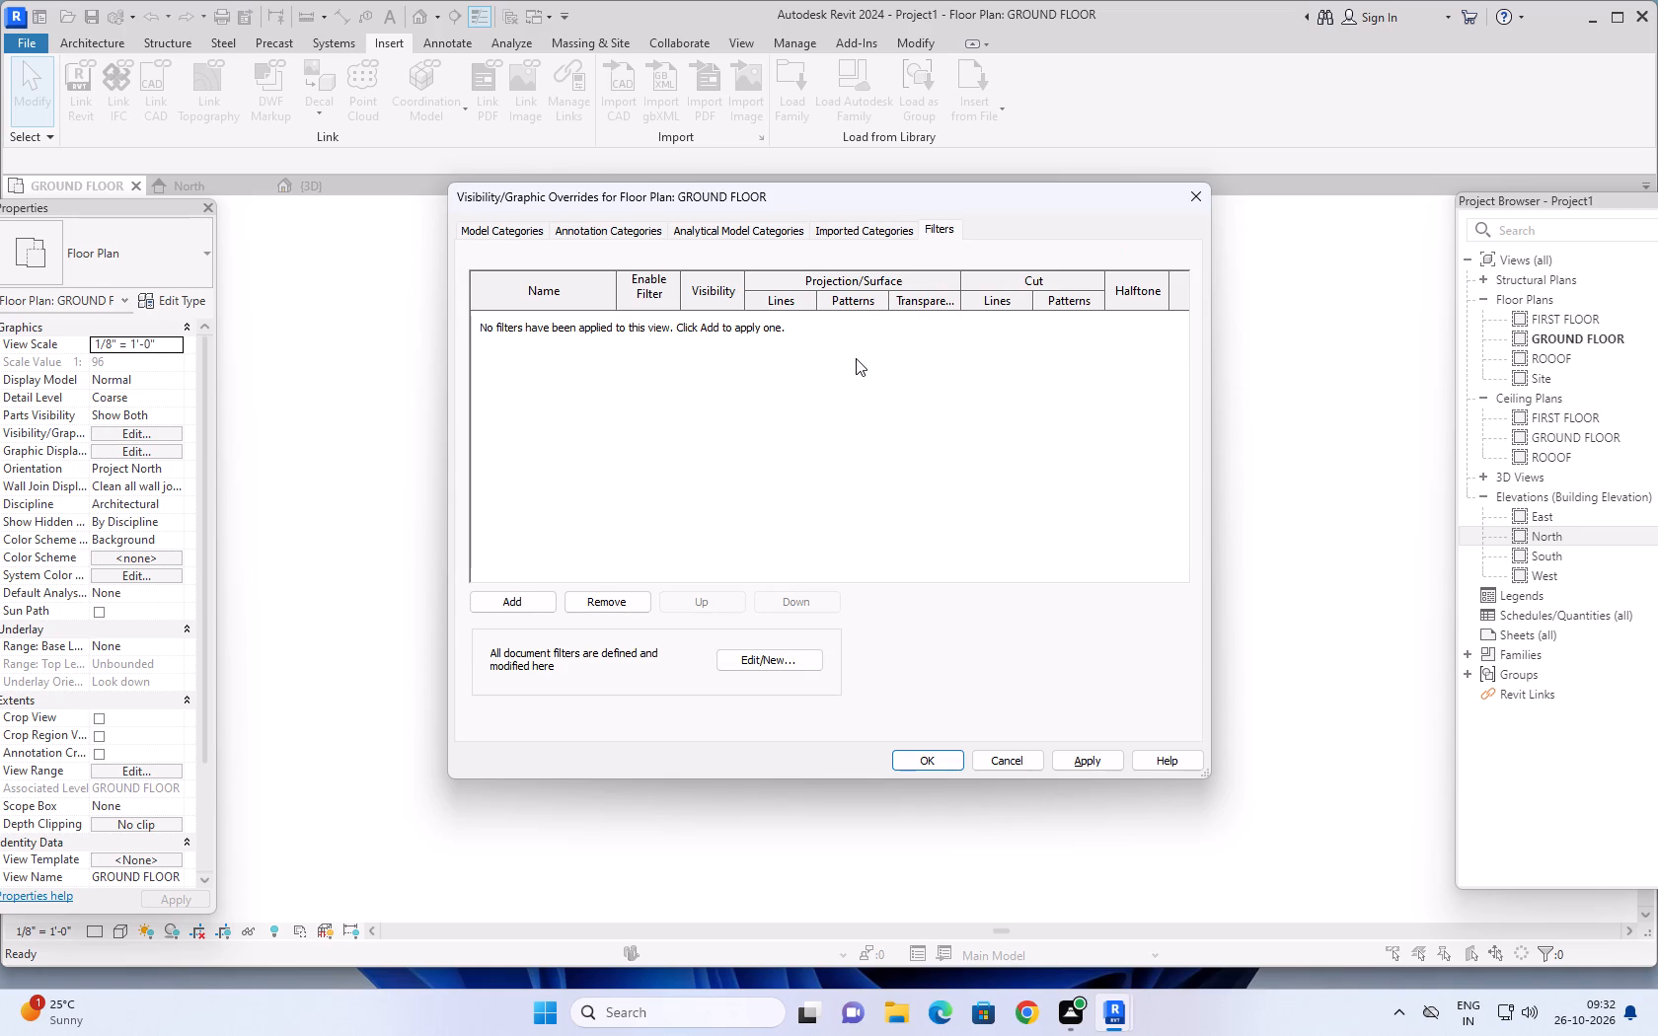
Examine the layers of the 3-bedroom double-garage DWG among the imported categories for any switched off, and close the overrides without applying changes.
left_click(866, 228)
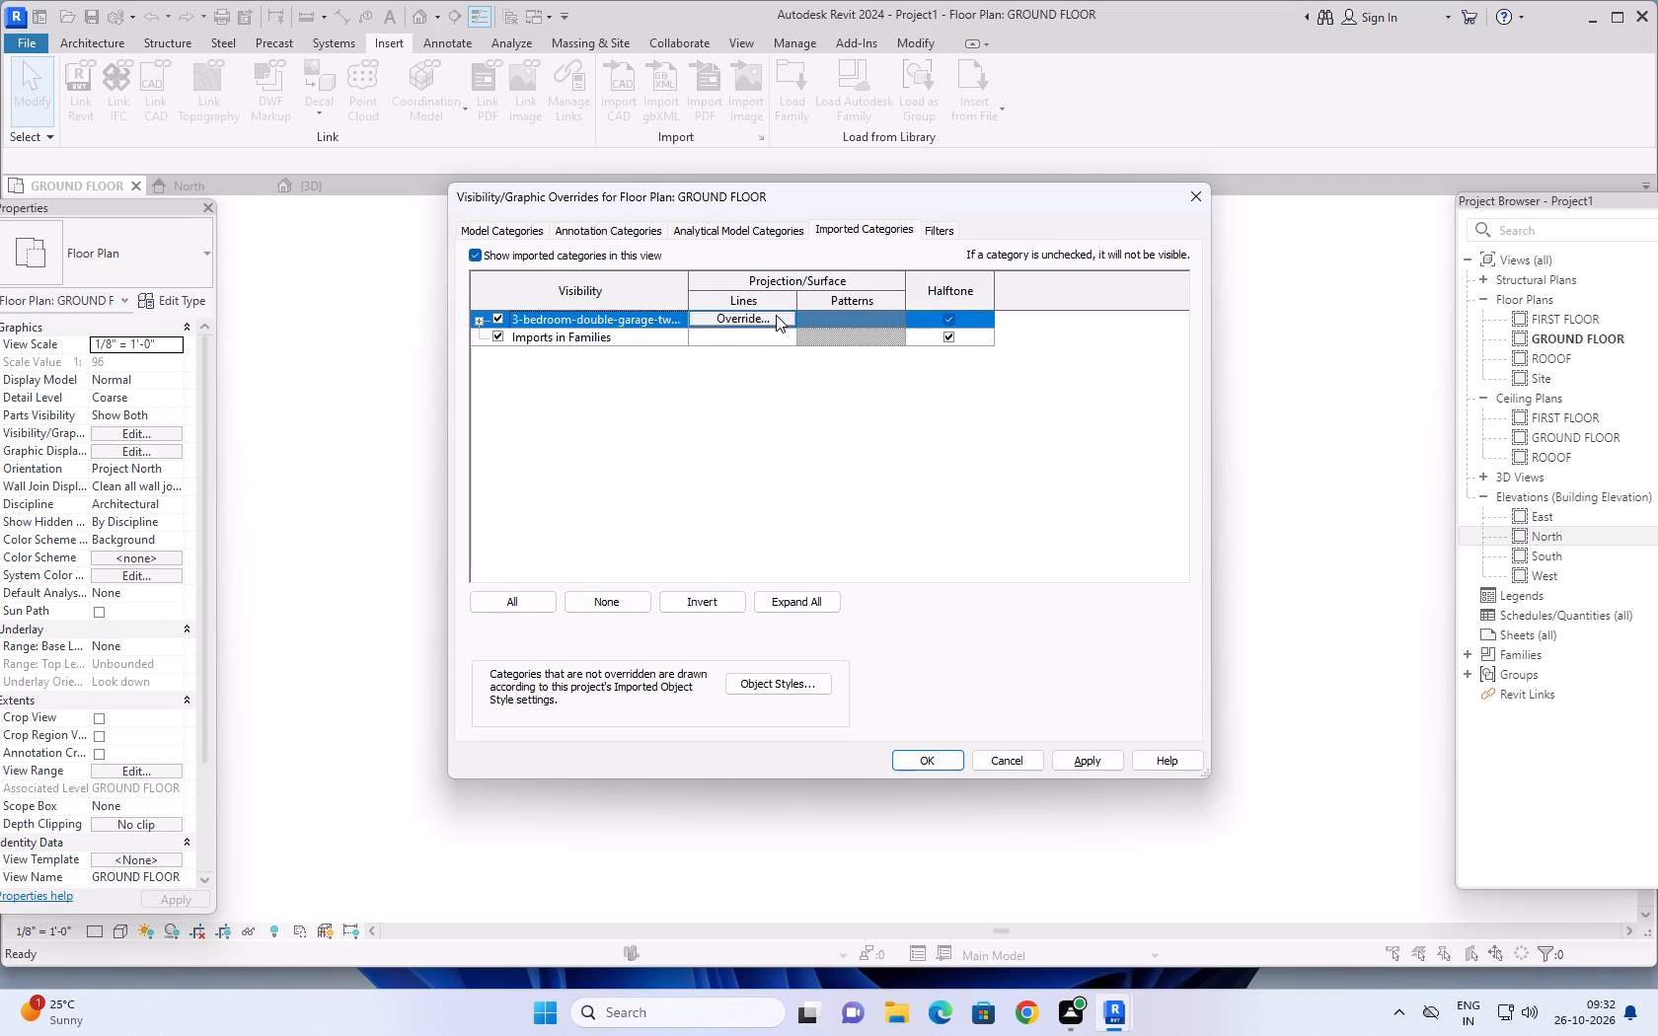
left_click(477, 319)
scroll(631, 383, "down", 5)
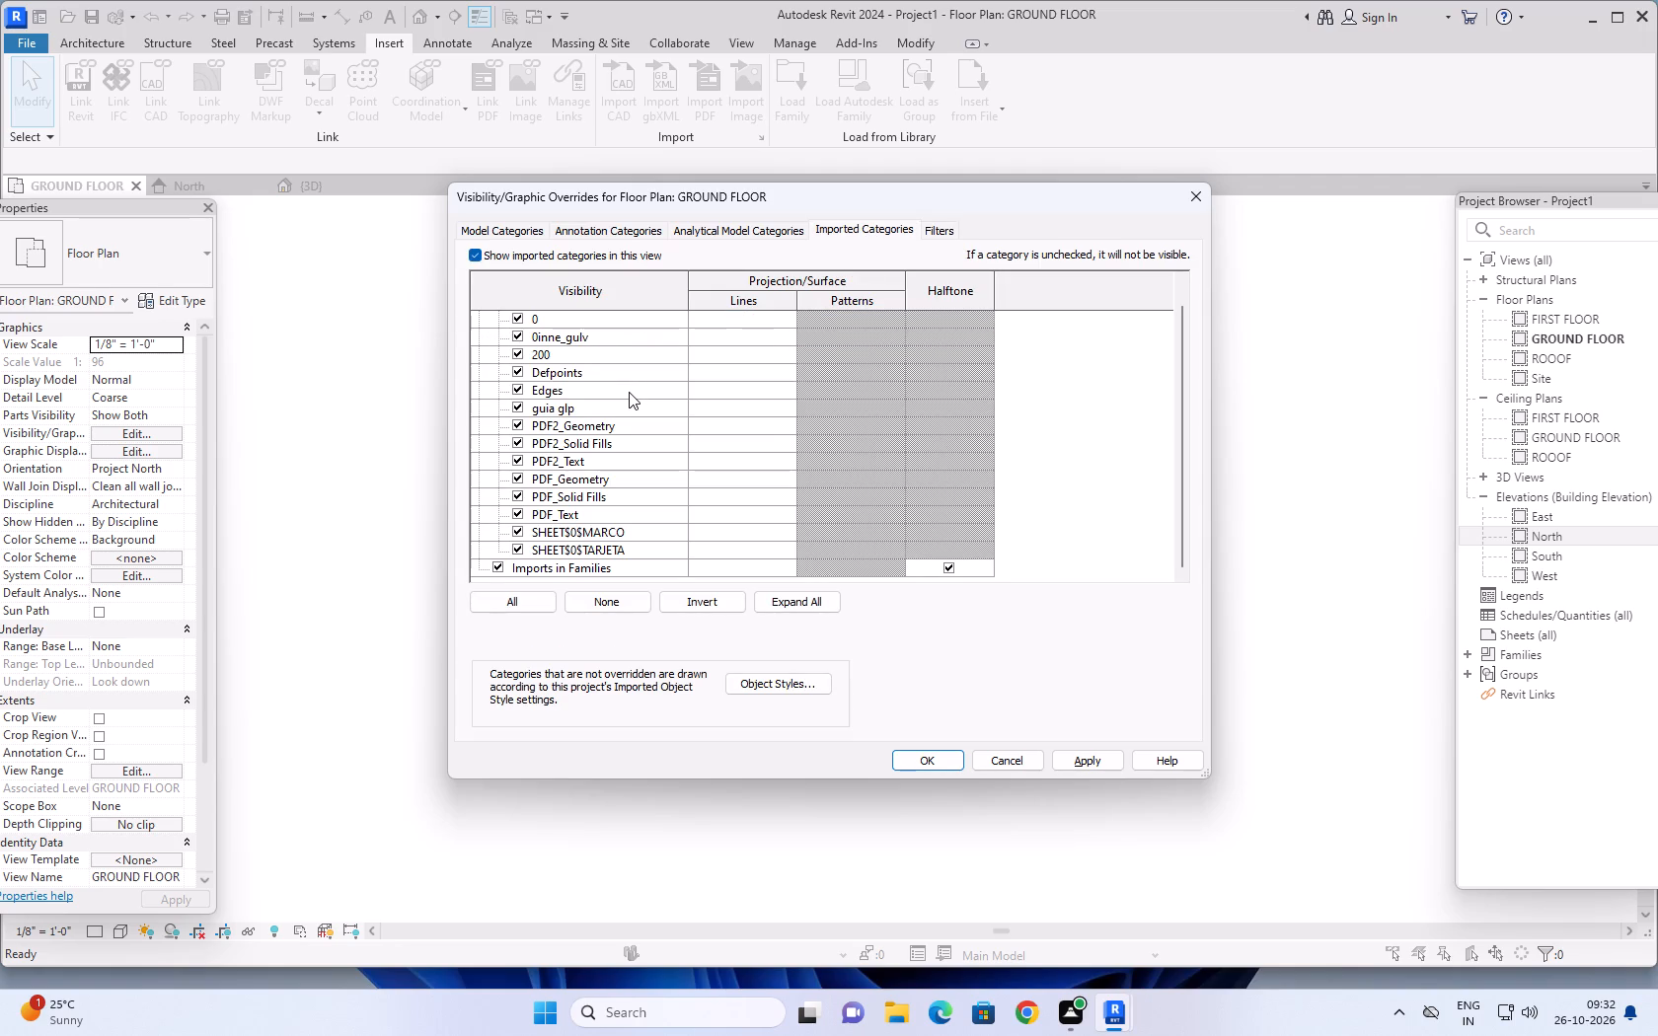
scroll(629, 392, "down", 2)
scroll(625, 400, "up", 5)
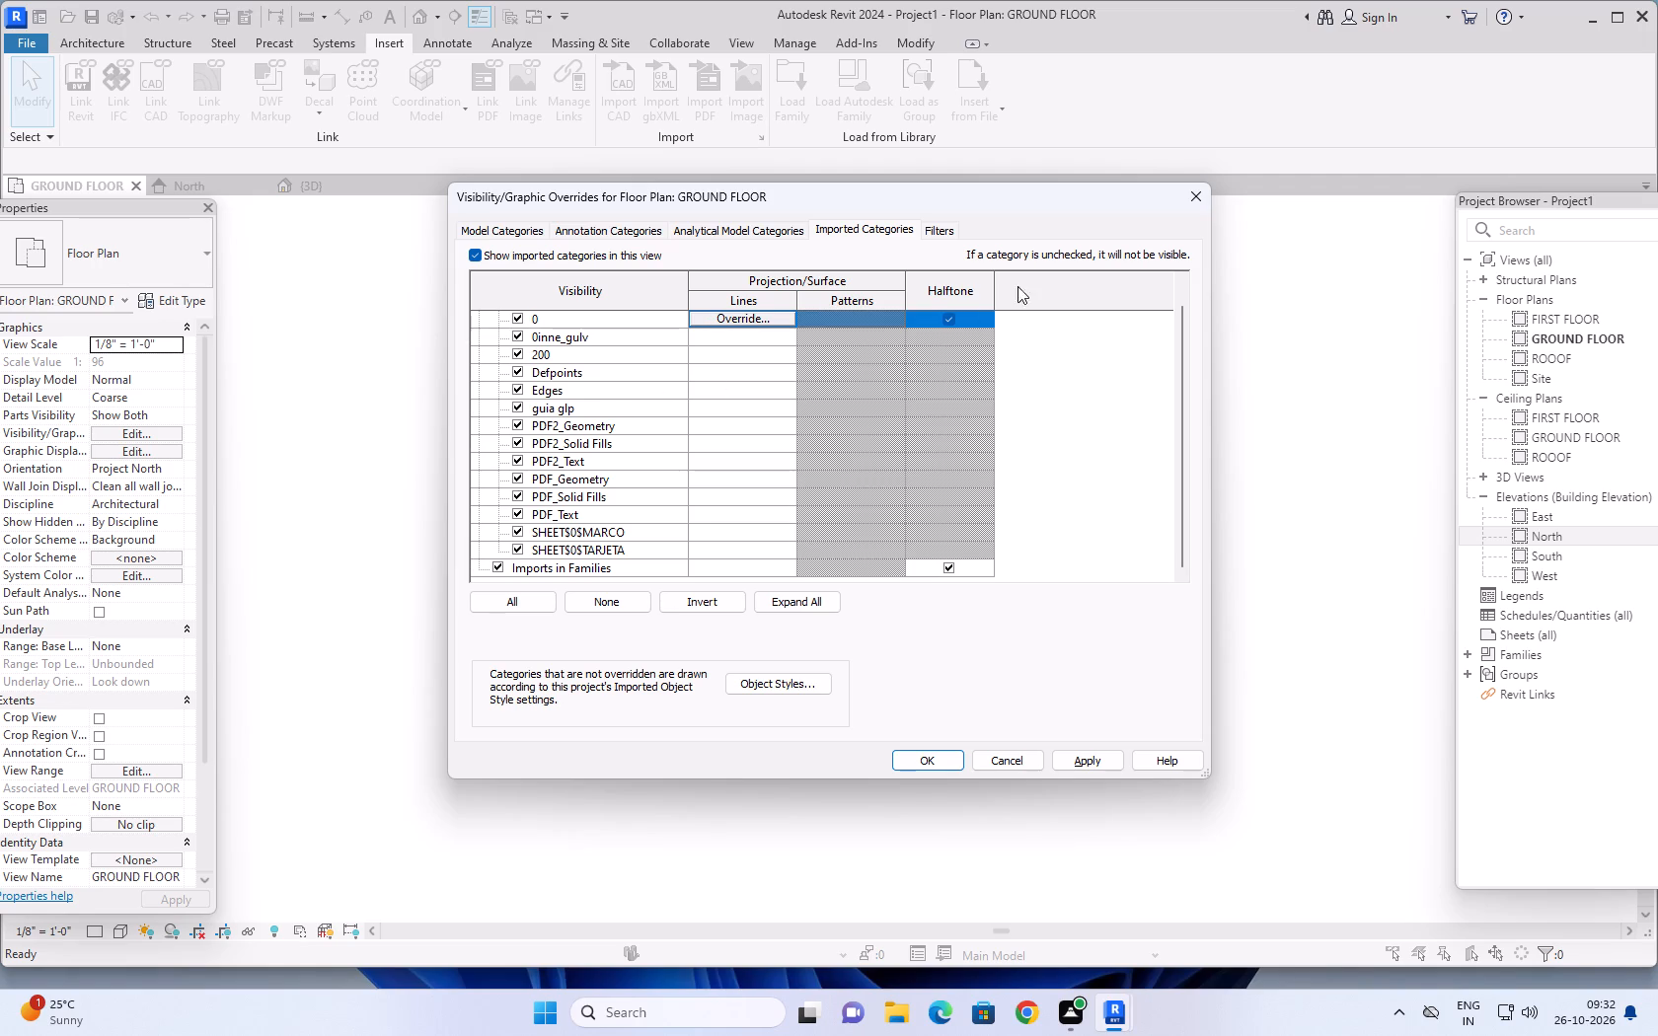
left_click(1192, 194)
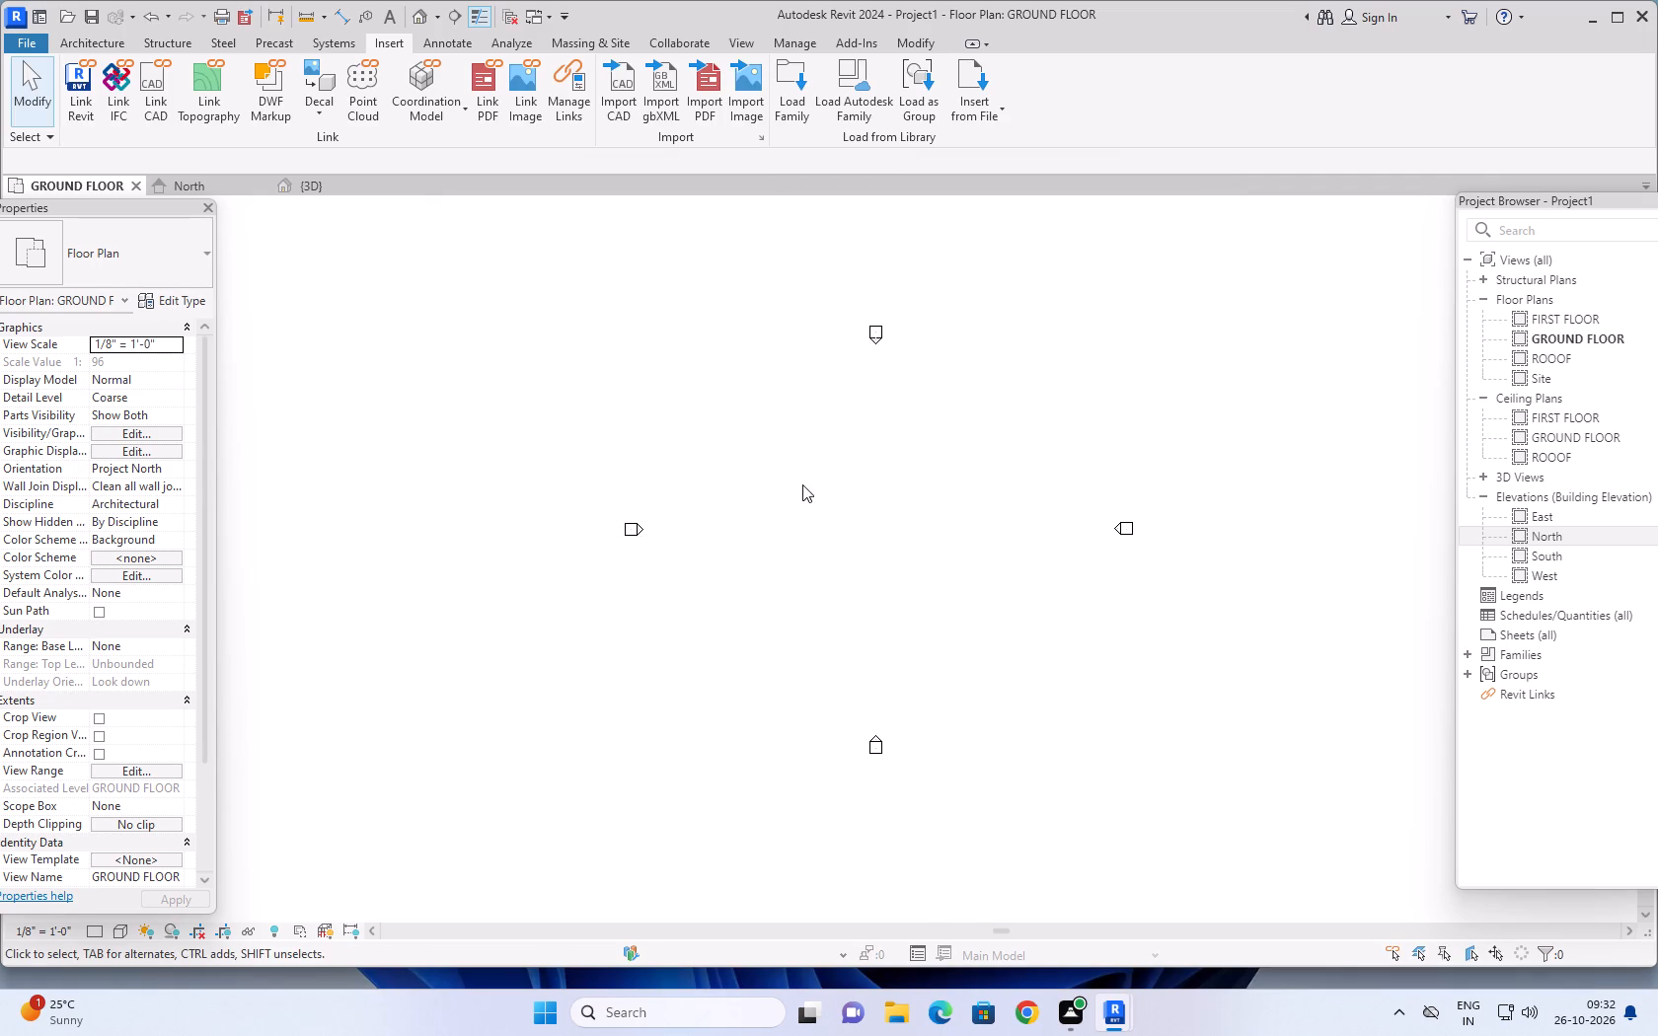
Return to the 3D view and examine the house plan DWG's floor plans, elevations and sections.
left_click(301, 182)
scroll(771, 663, "down", 5)
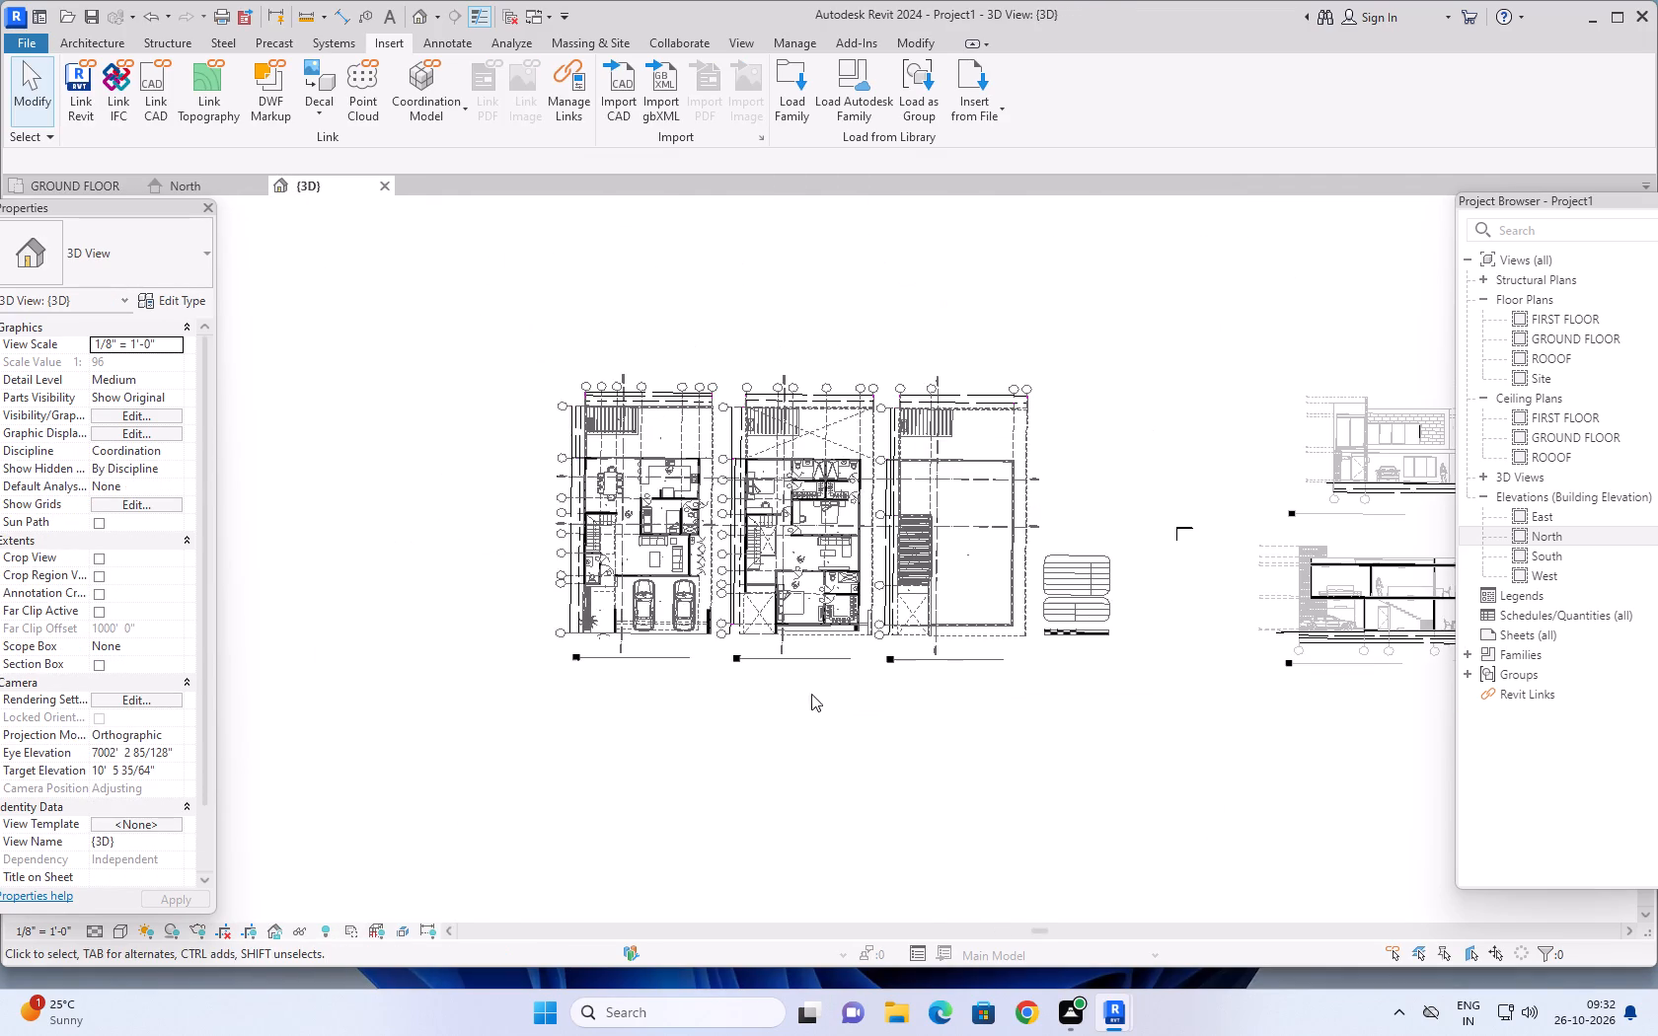
middle_click_drag(858, 718, 753, 727)
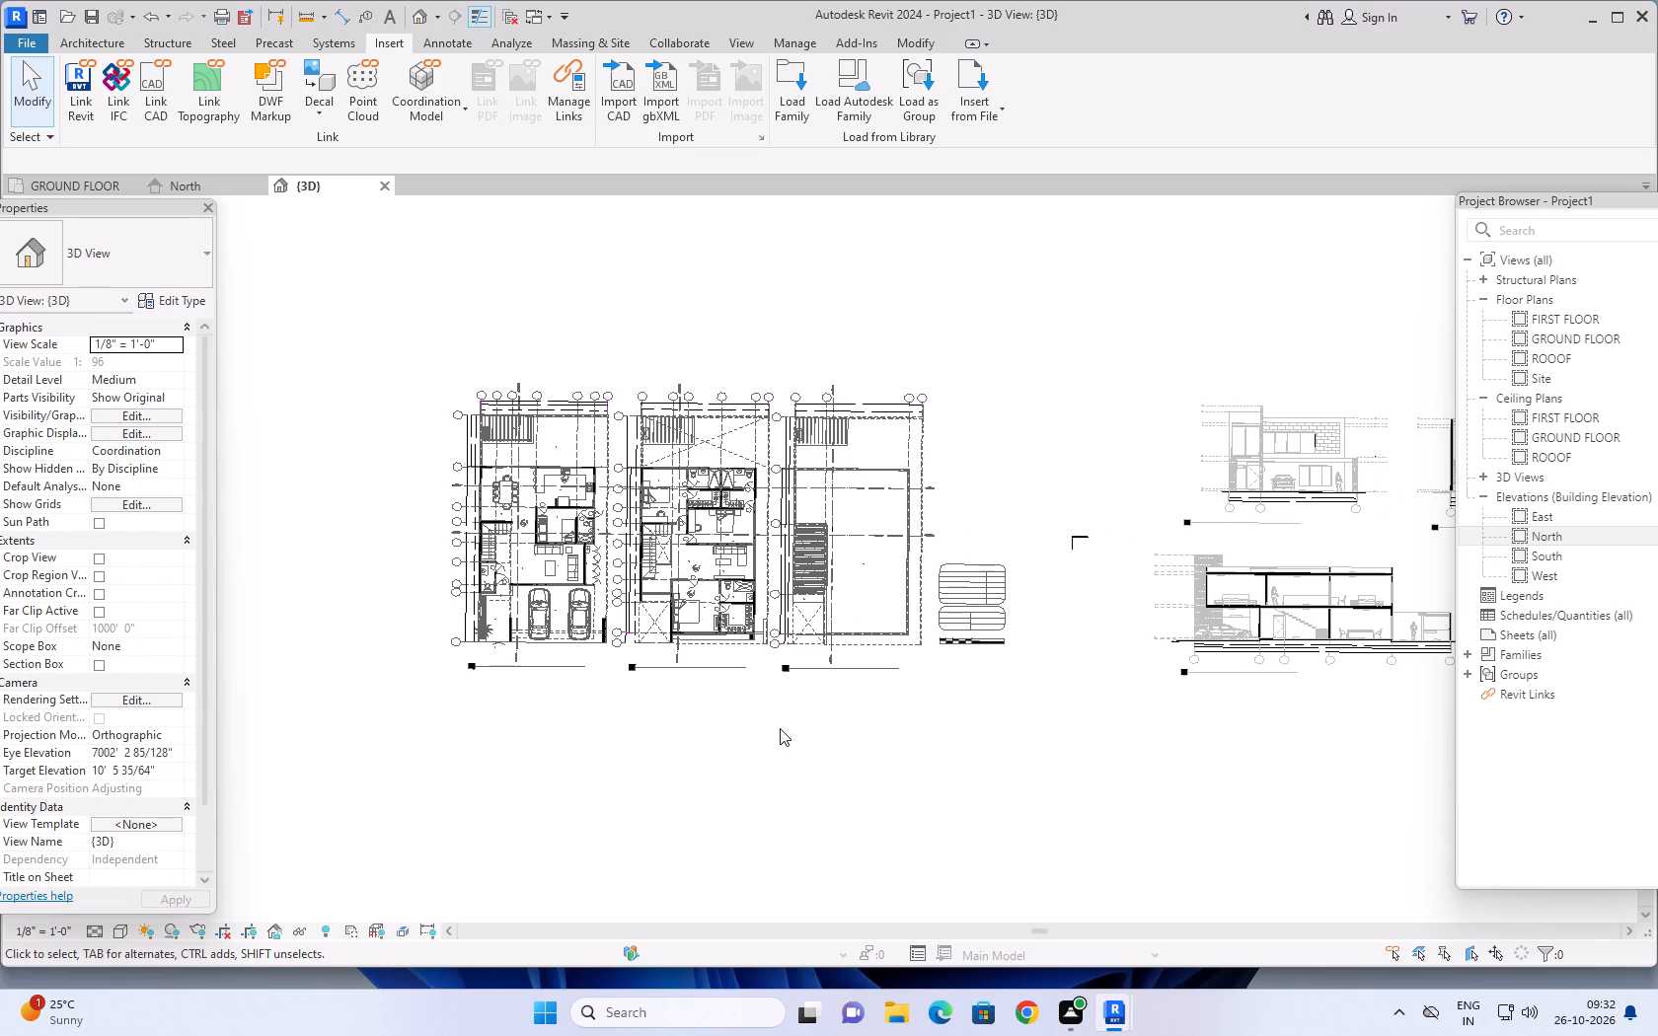
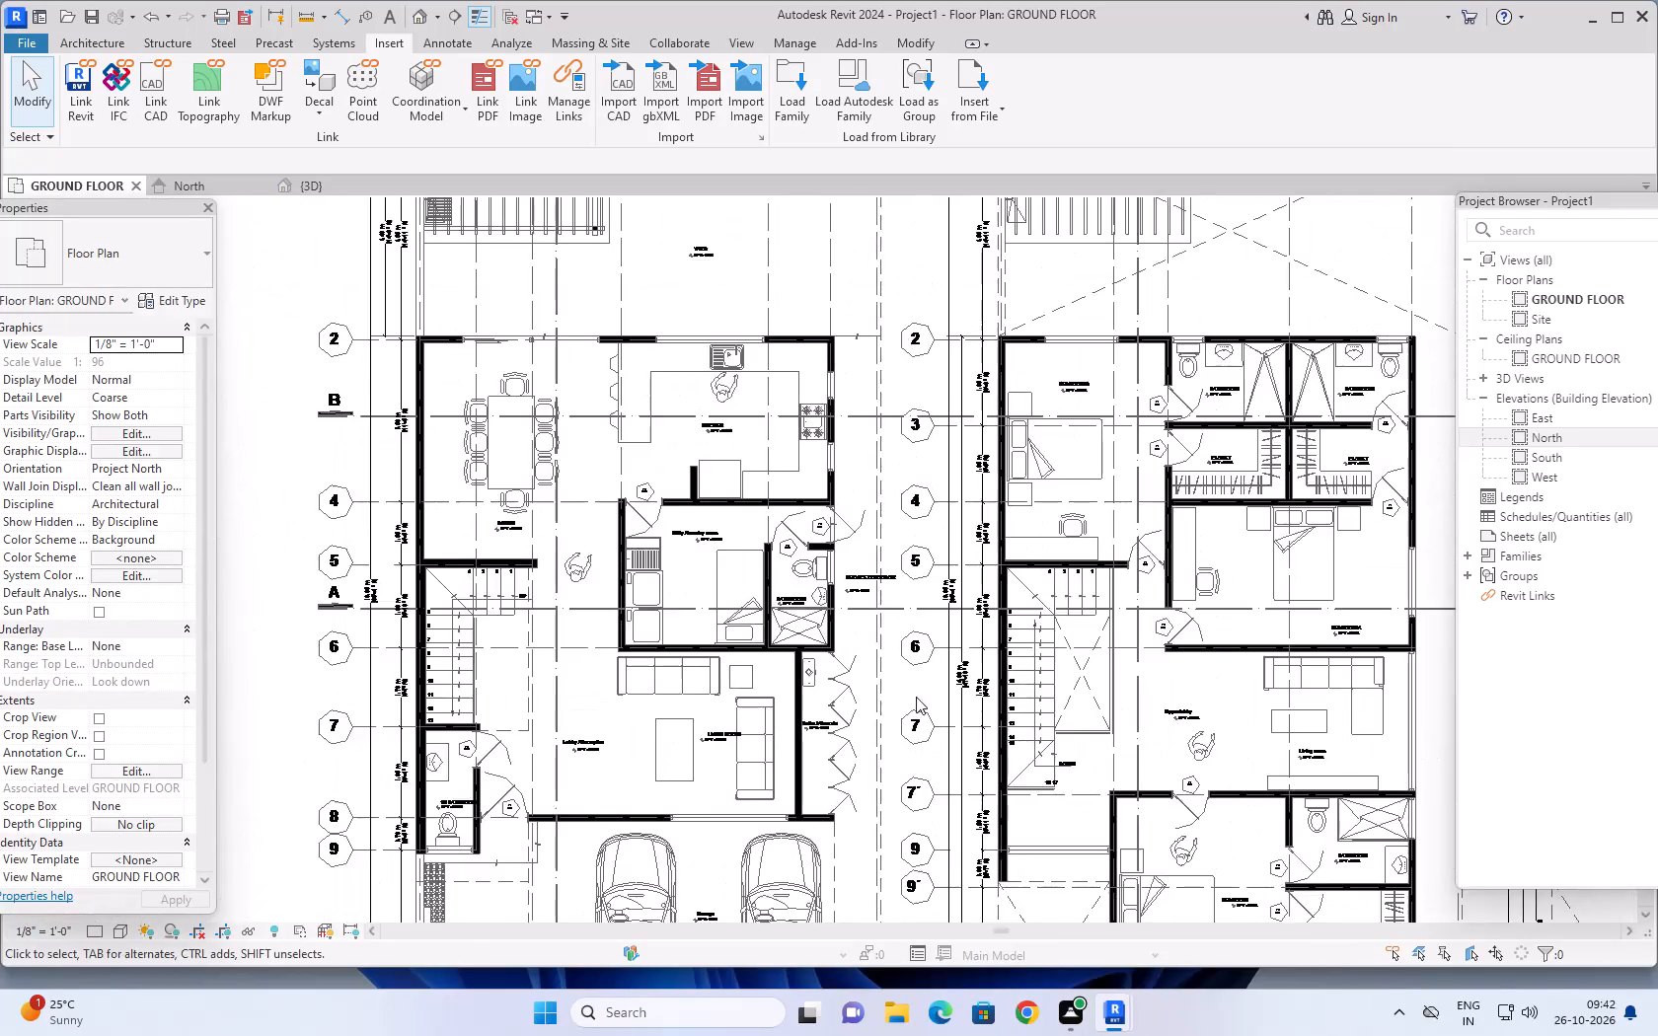
Examine the house plan DWG in the GROUND FLOOR plan, covering its floor plans, main facade and sections, including Section C.
scroll(919, 699, "down", 2)
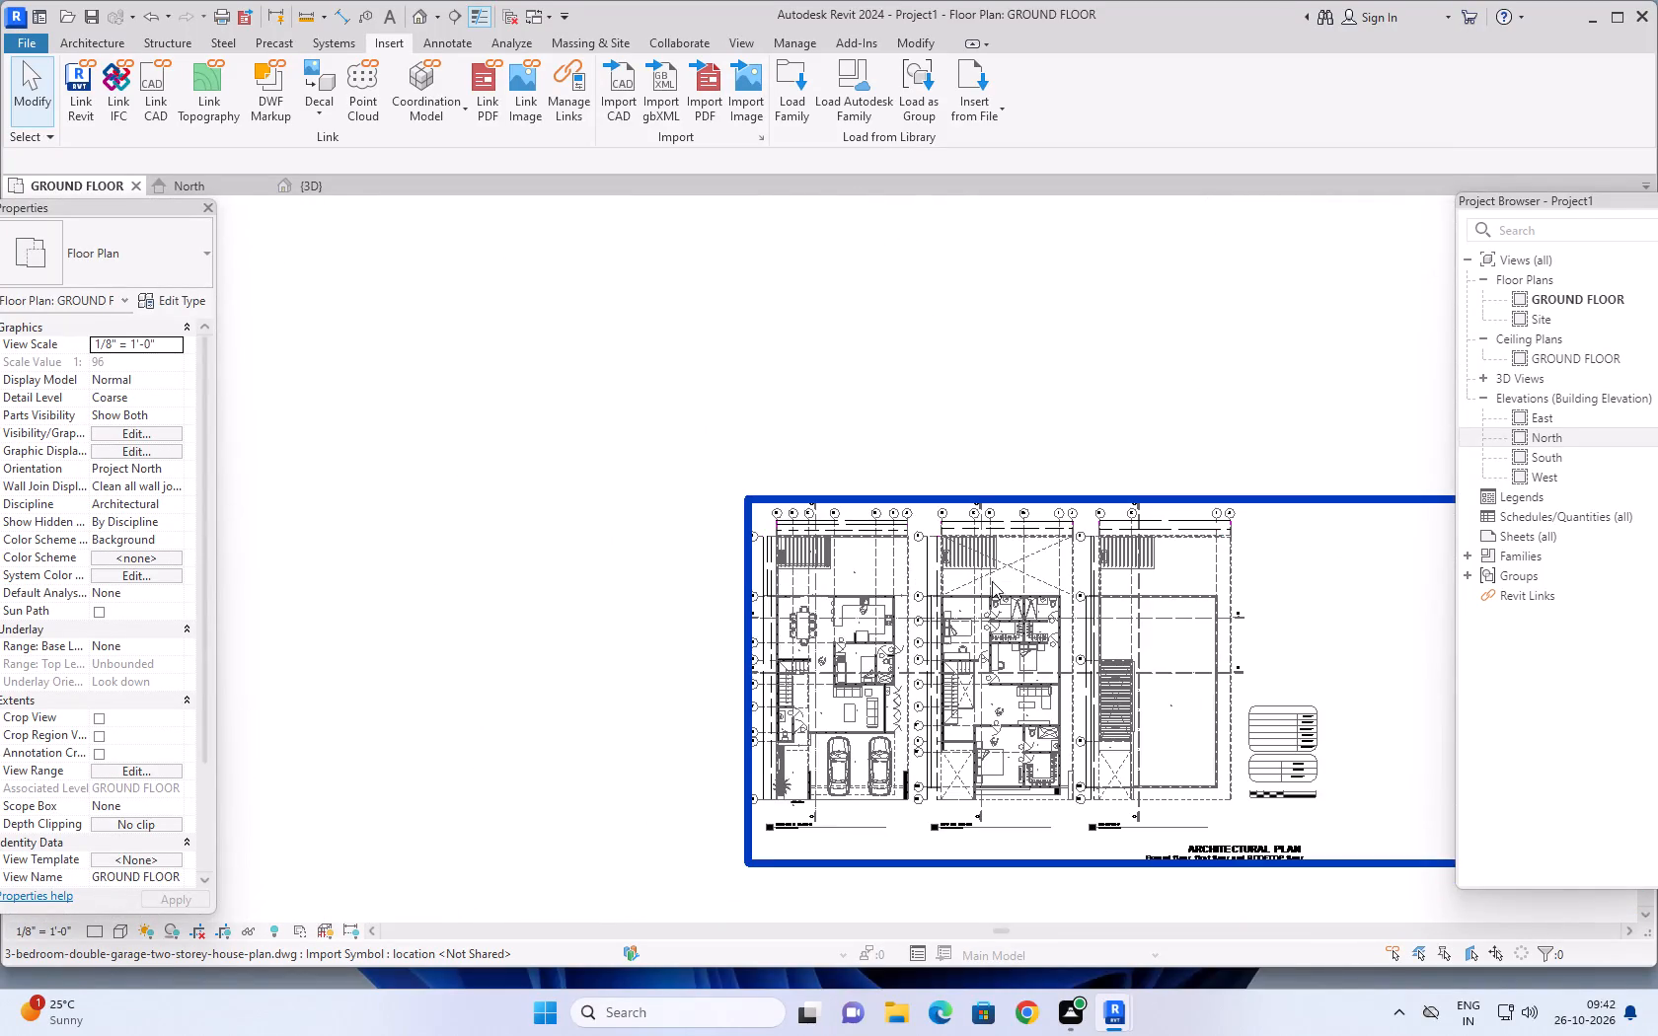
scroll(1081, 426, "down", 1)
middle_click_drag(1074, 424, 783, 356)
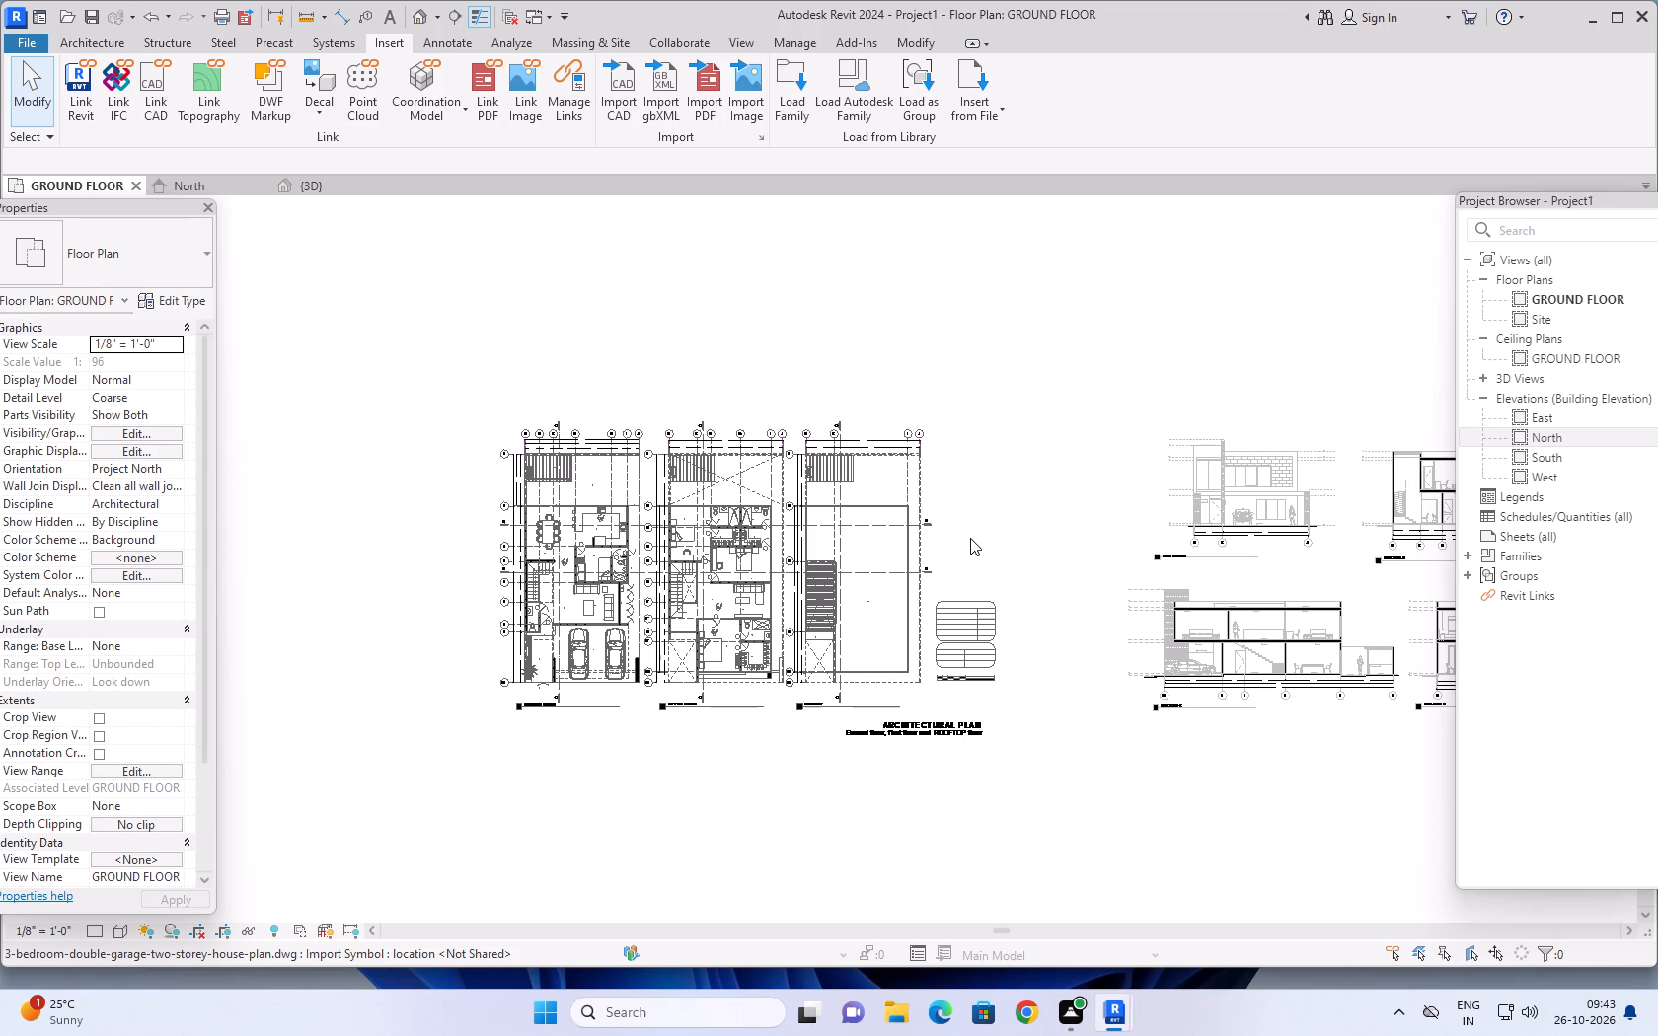
scroll(987, 450, "down", 1)
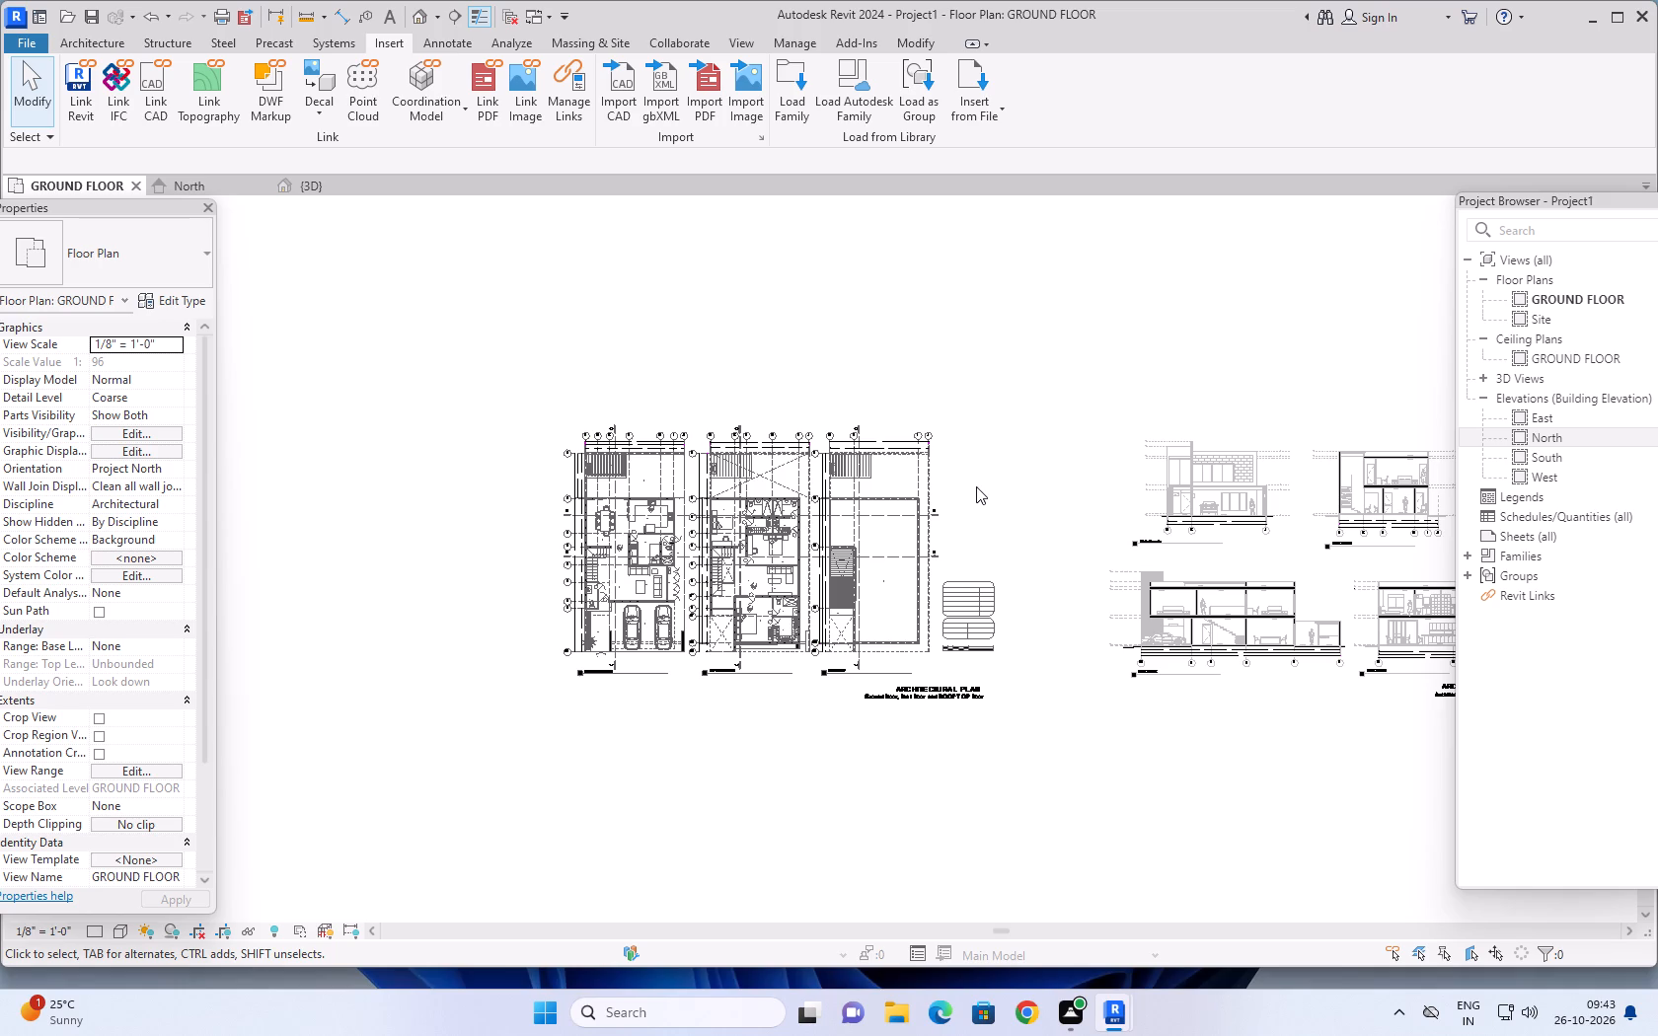
scroll(1162, 753, "down", 1)
middle_click_drag(1155, 753, 807, 624)
scroll(789, 615, "up", 2)
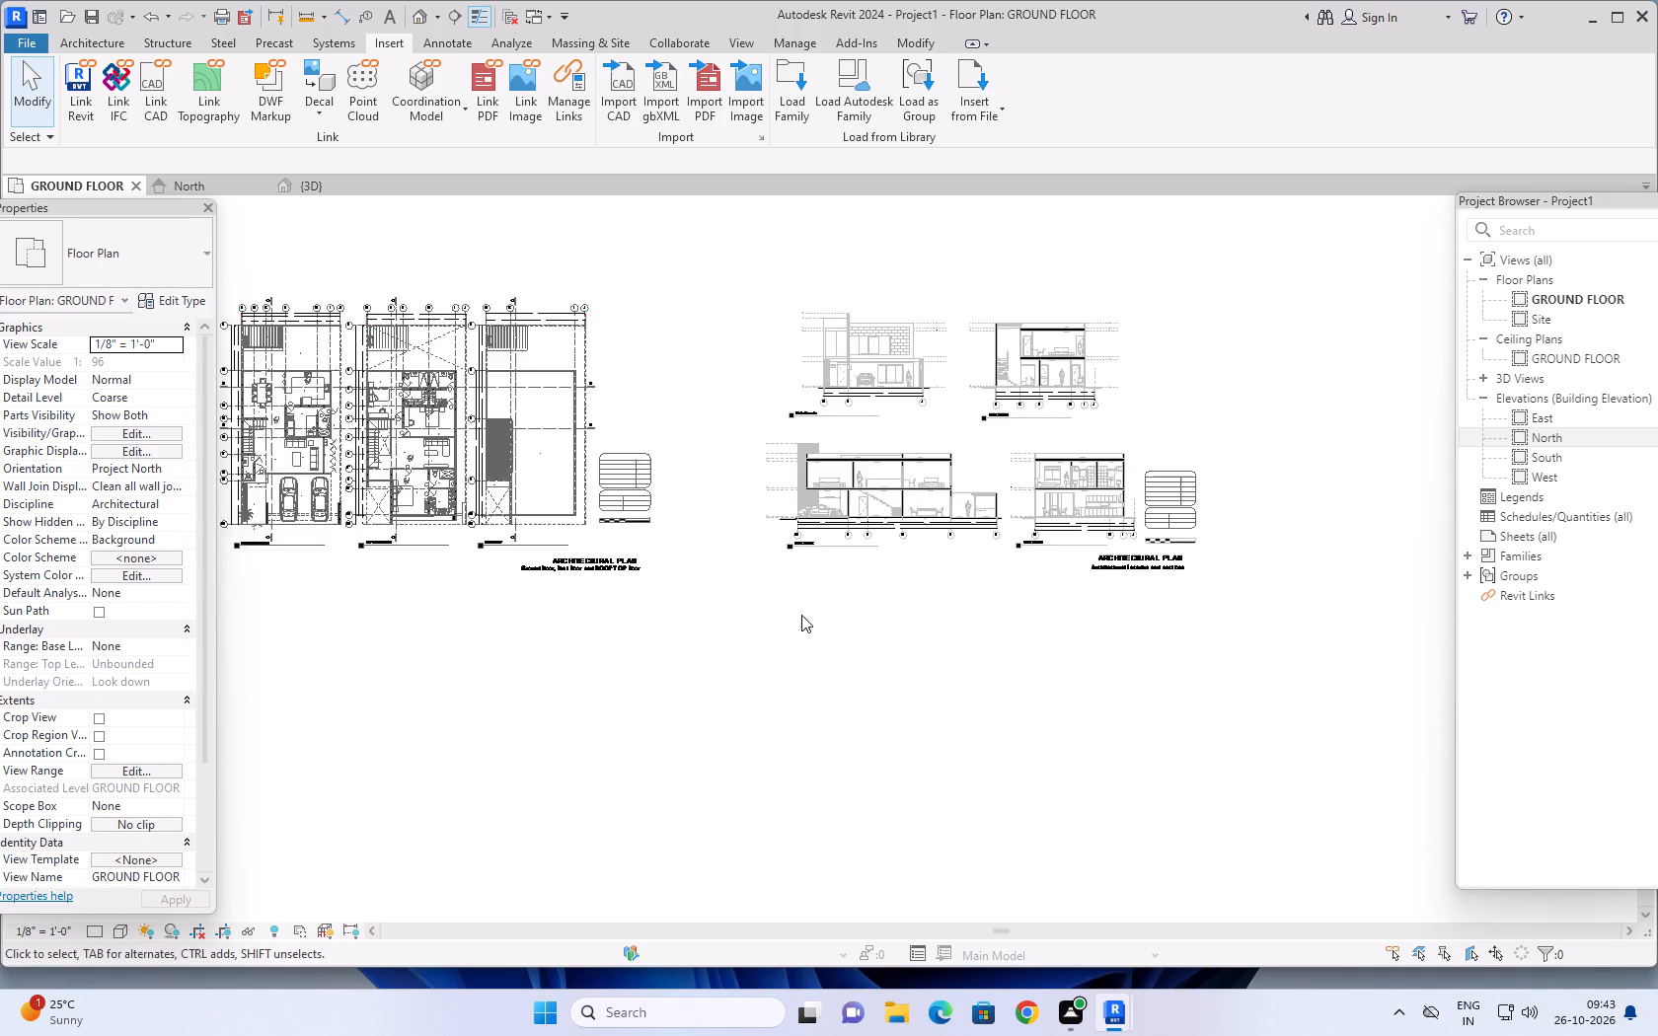
scroll(886, 522, "up", 10)
scroll(747, 586, "up", 1)
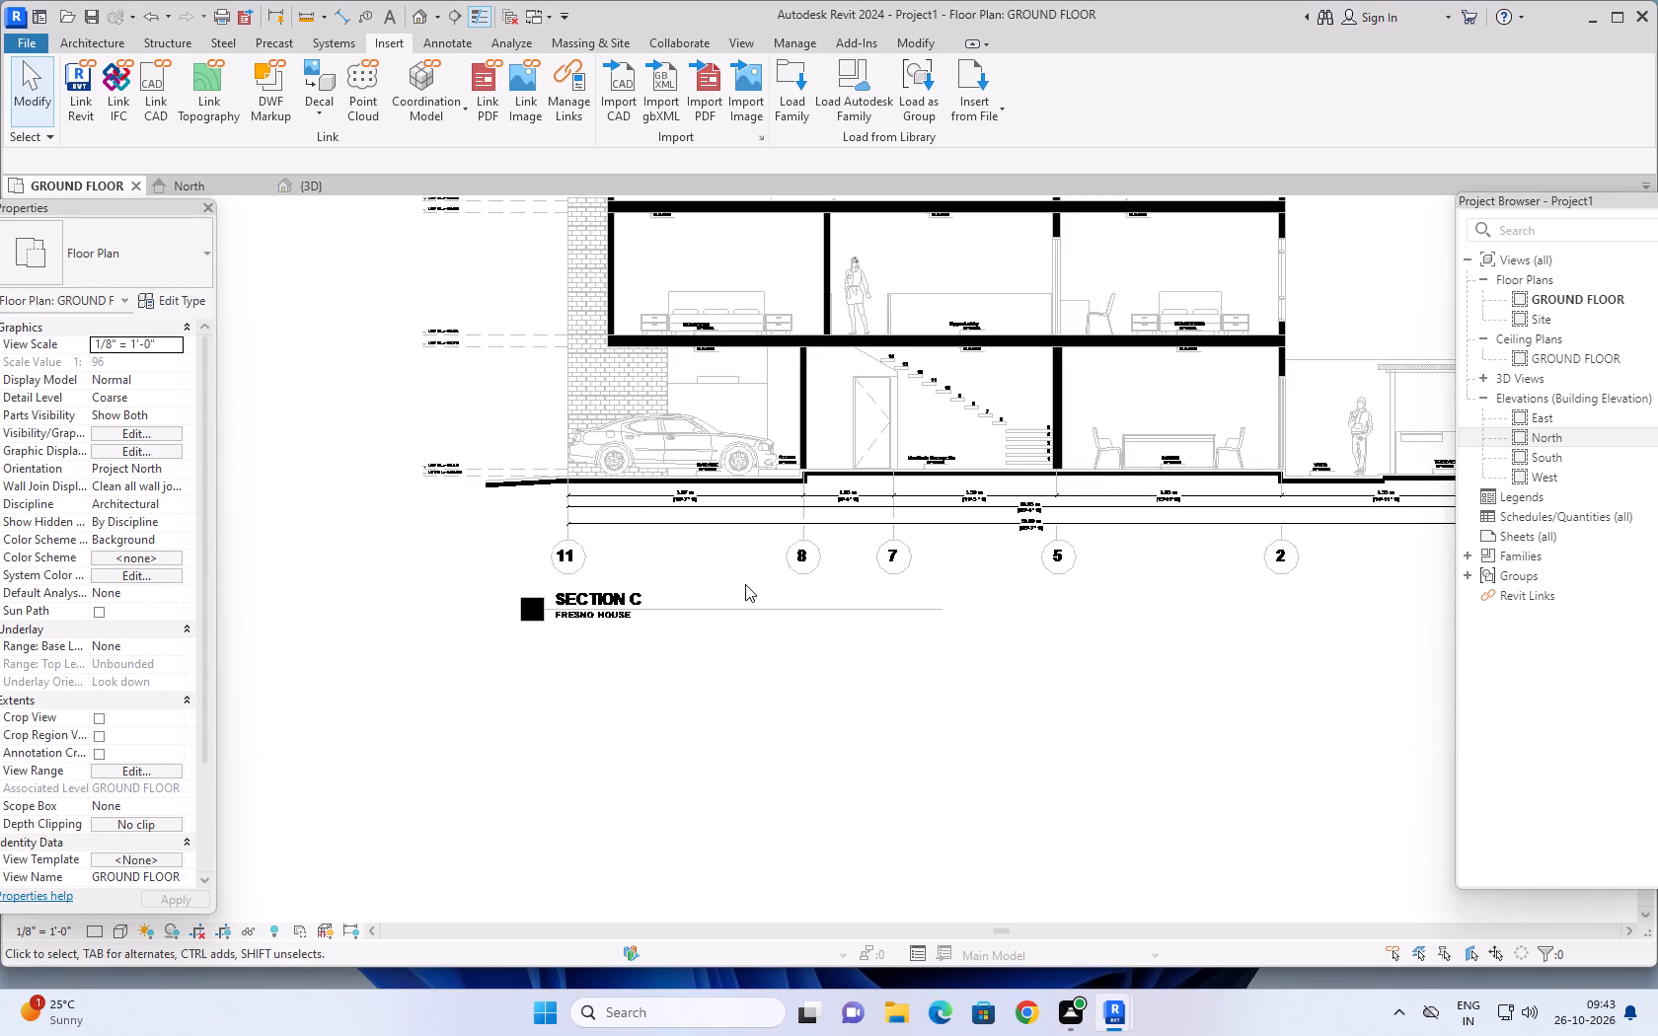
scroll(745, 584, "up", 2)
scroll(778, 581, "down", 3)
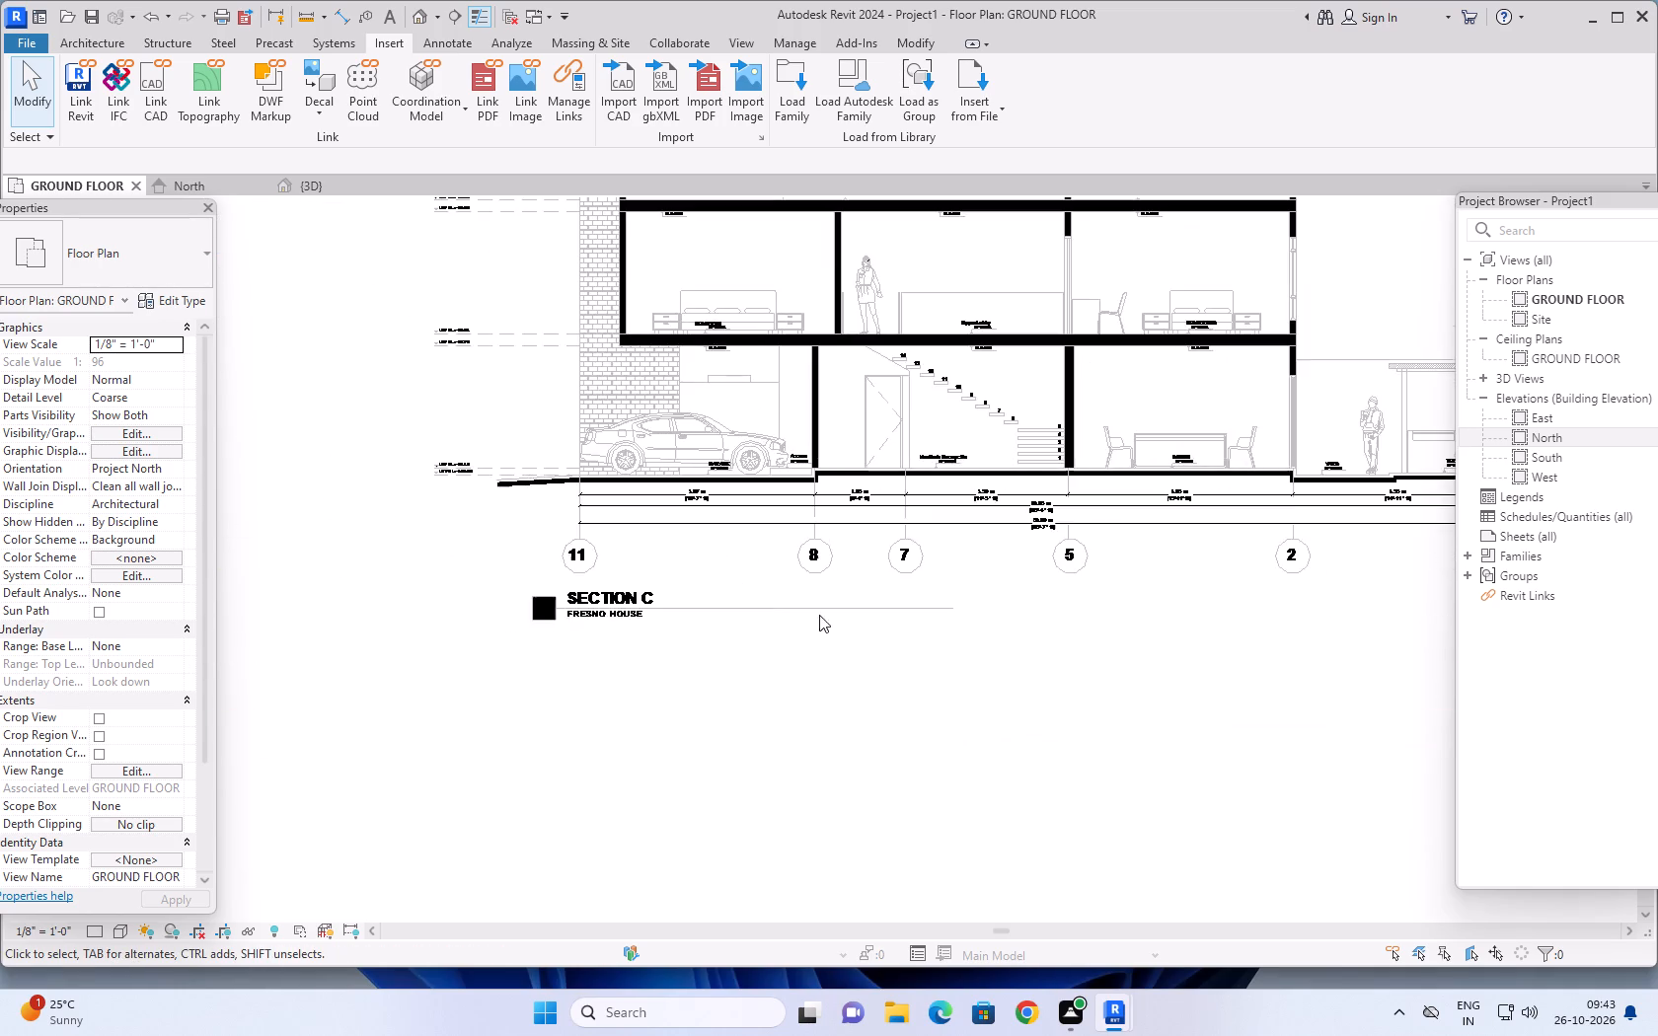
scroll(826, 654, "down", 2)
middle_click_drag(869, 695, 799, 737)
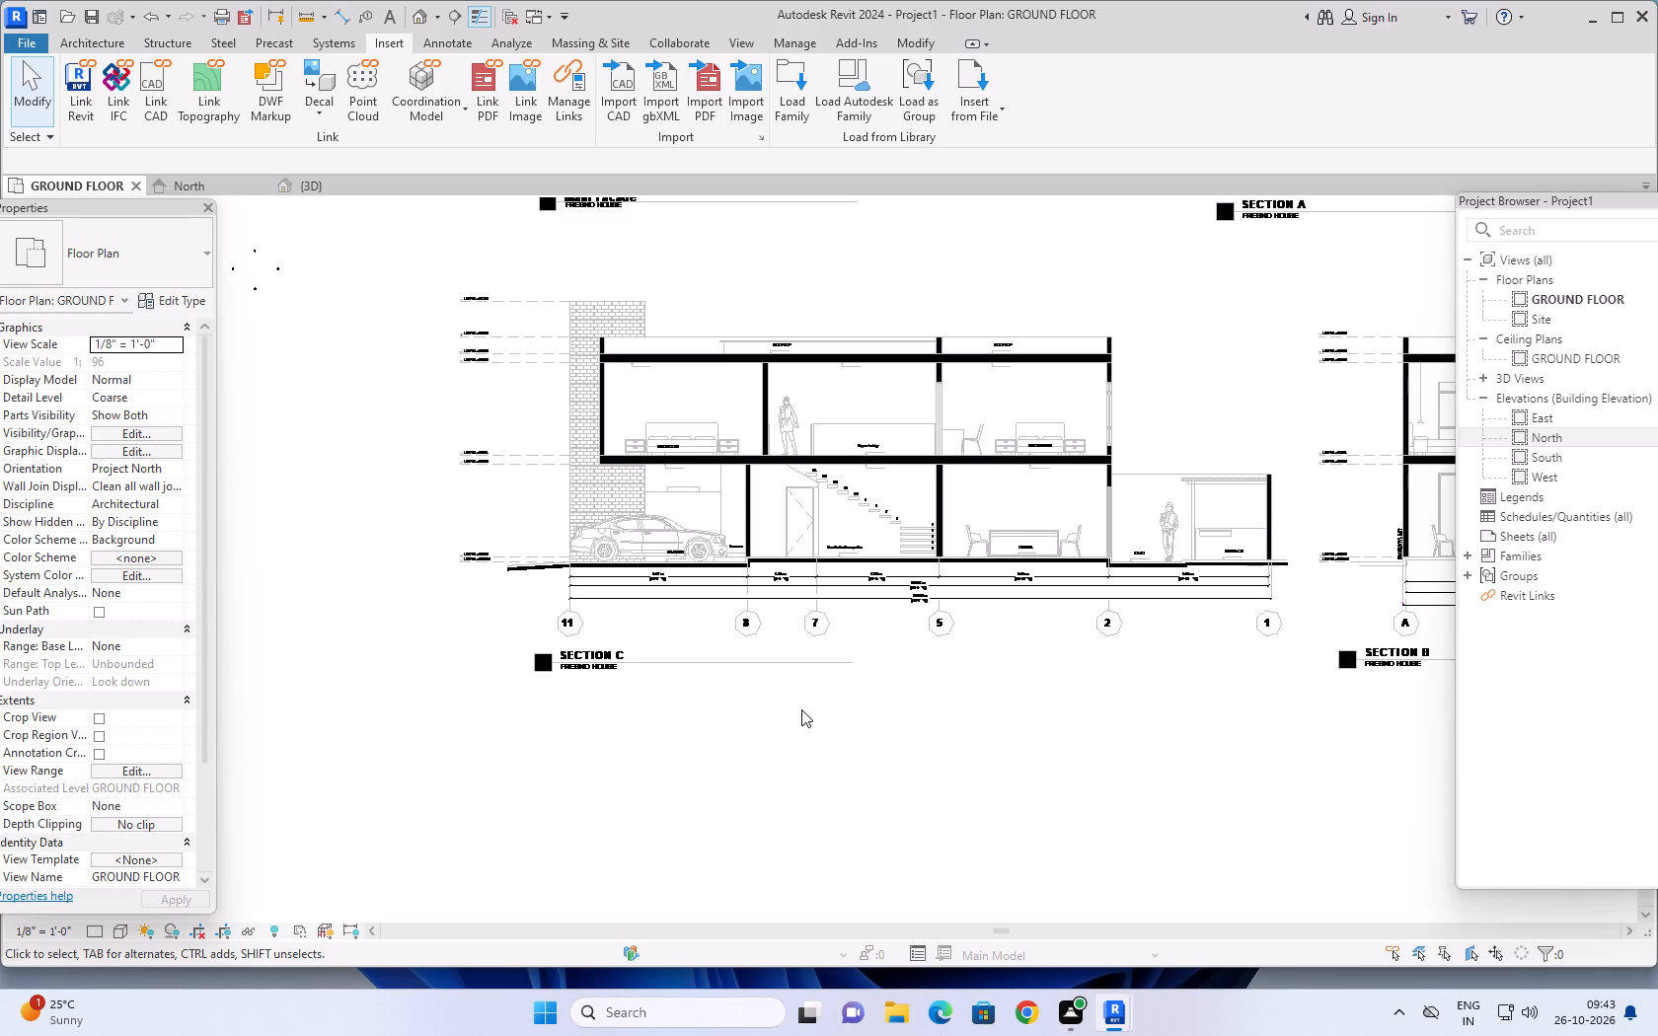
scroll(778, 691, "down", 1)
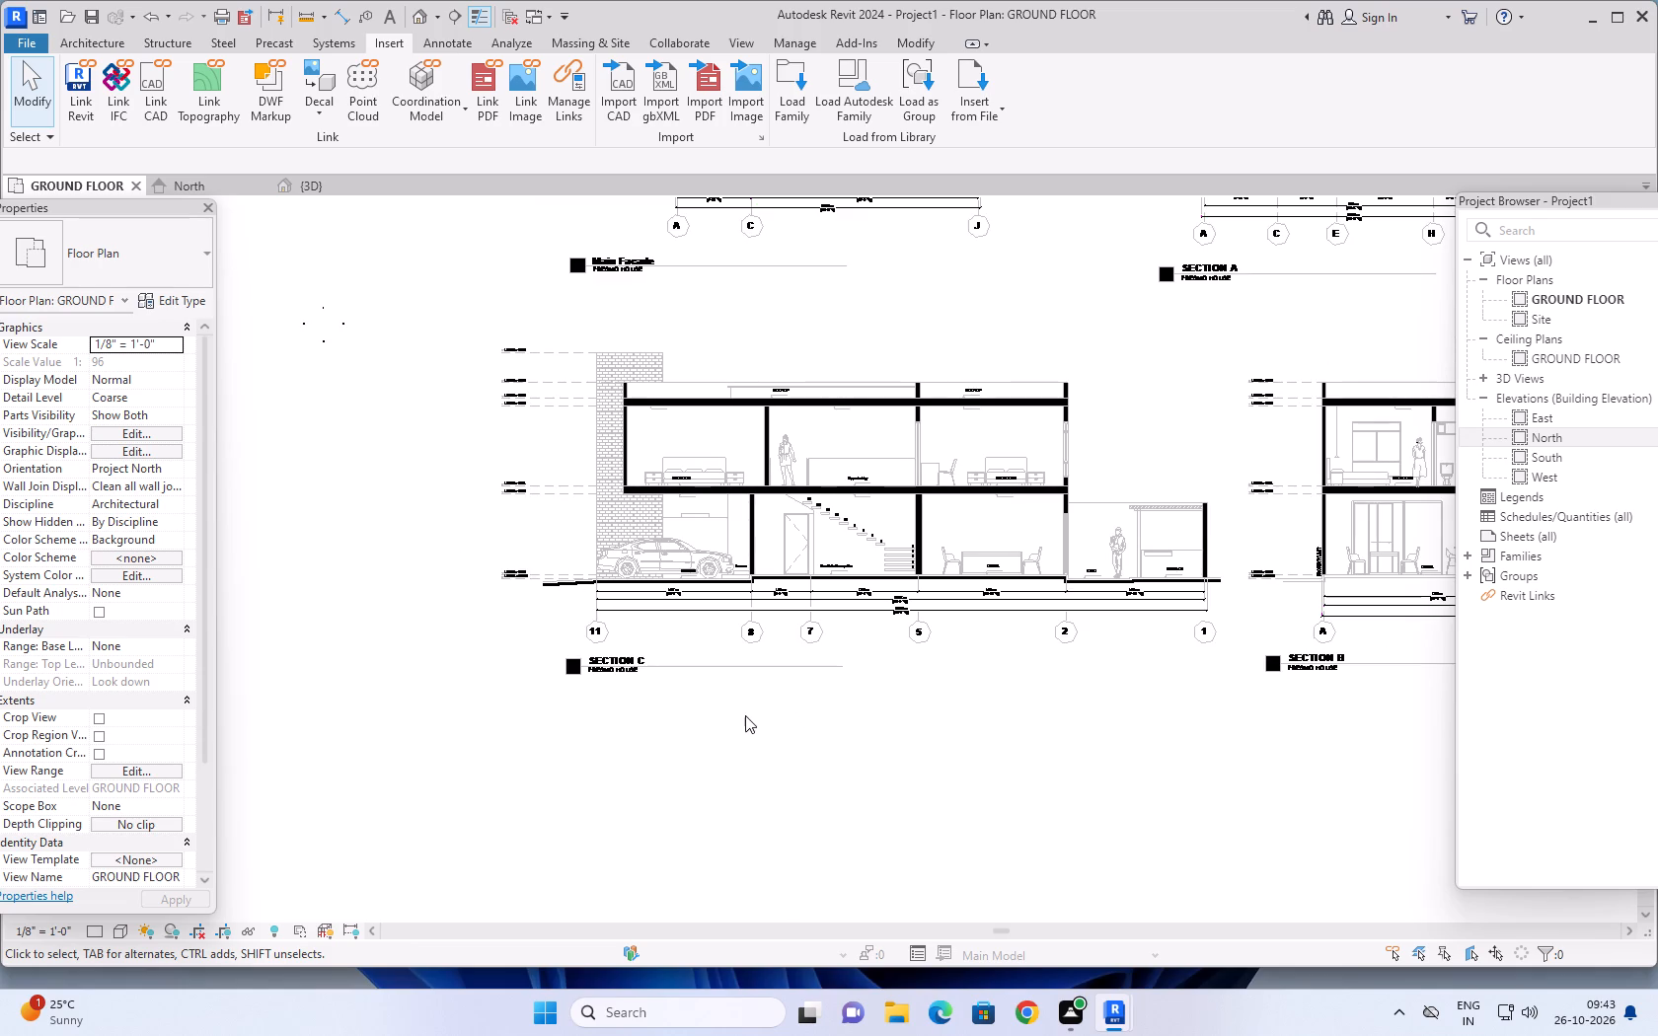
scroll(748, 712, "down", 5)
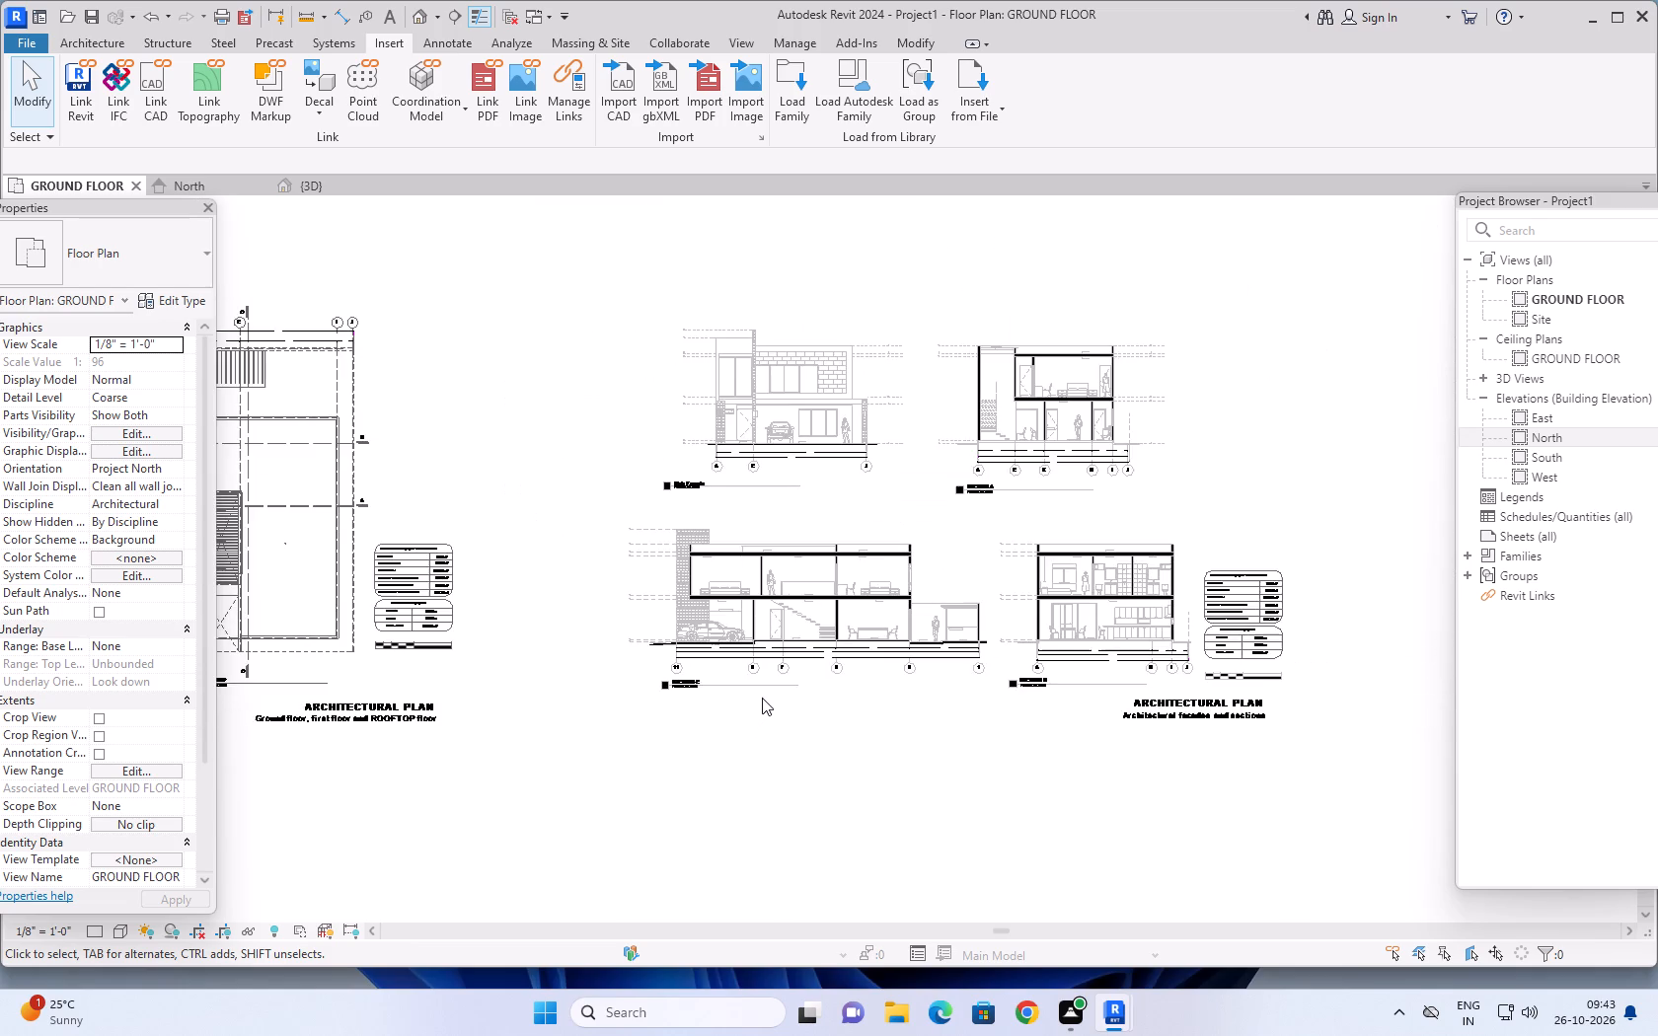
Return to the DWG's ground-floor plan and examine the walls around the staircase and lobby.
scroll(762, 703, "down", 4)
middle_click_drag(783, 722, 1169, 702)
scroll(1169, 702, "up", 1)
scroll(654, 662, "up", 3)
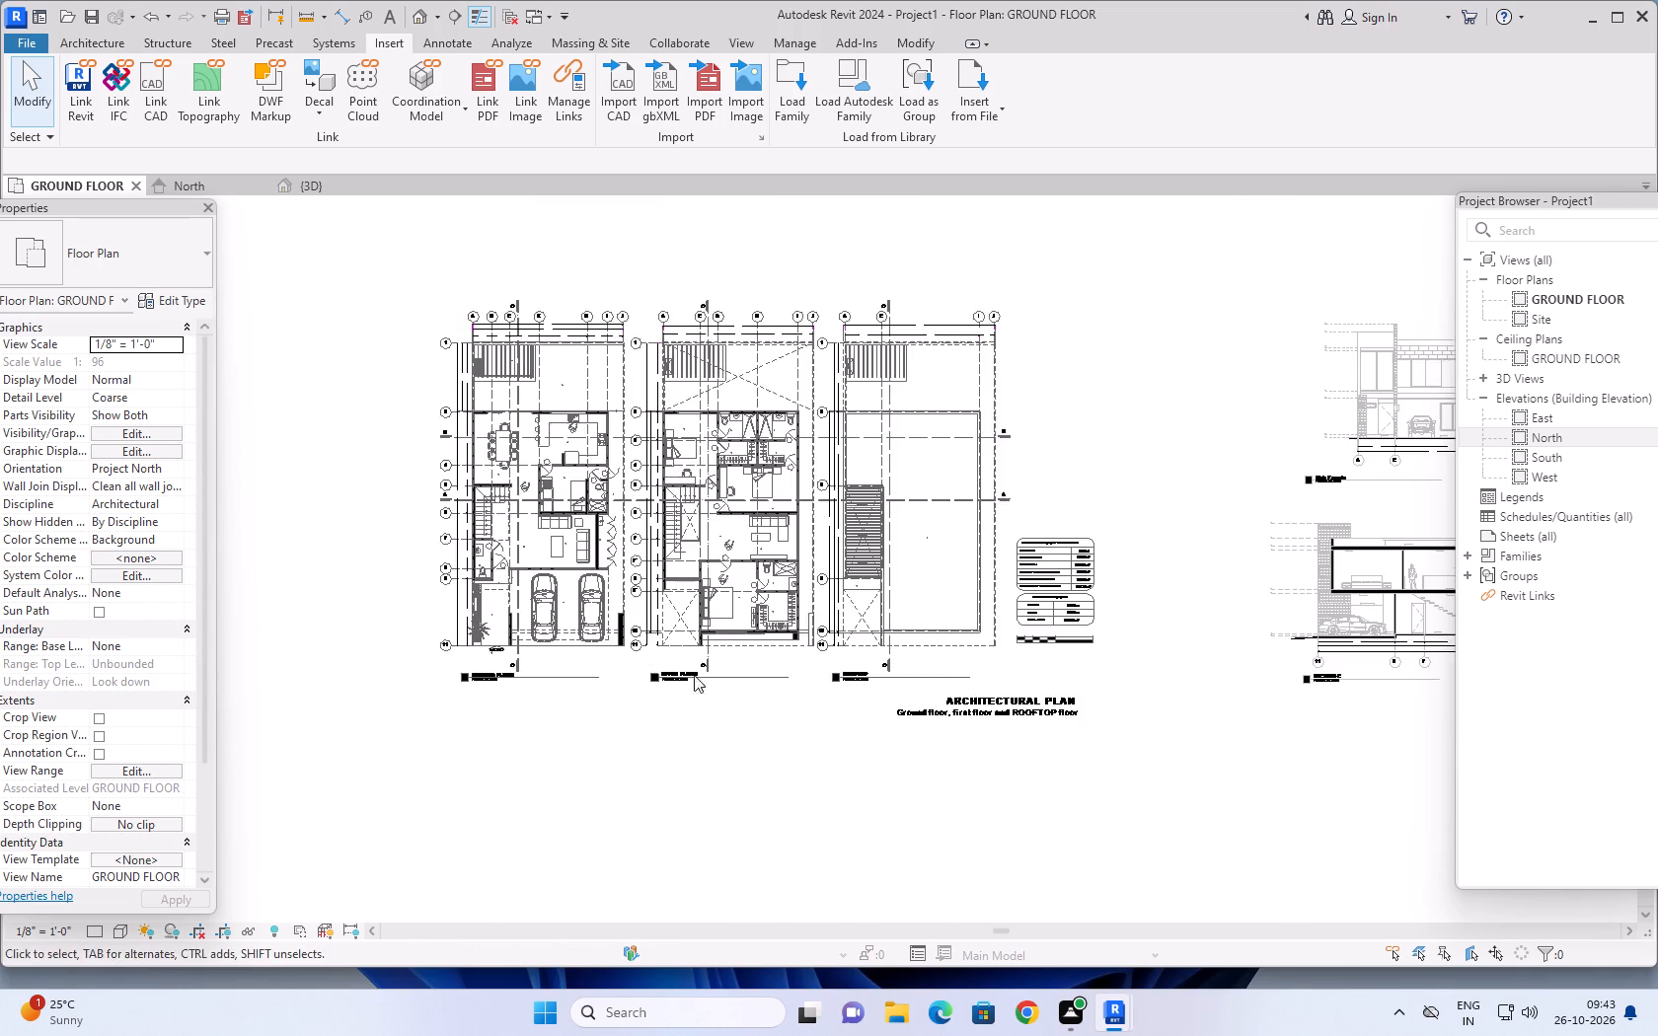
middle_click_drag(724, 683, 1060, 711)
scroll(790, 538, "up", 6)
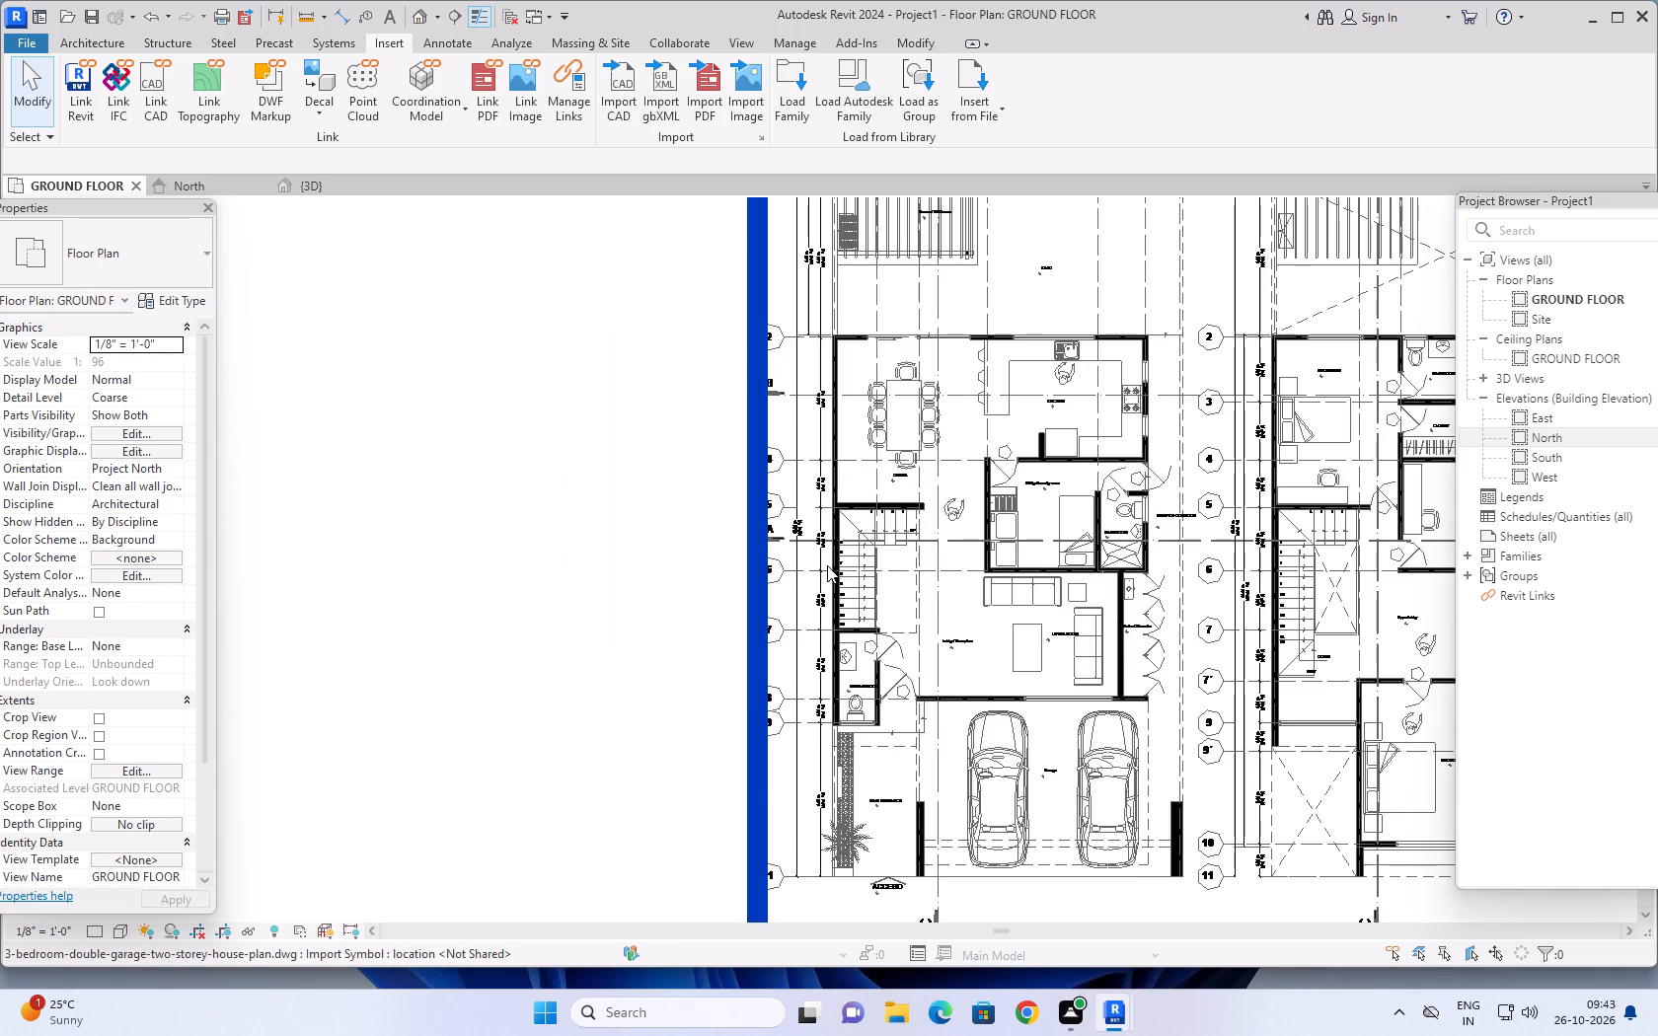
scroll(829, 569, "up", 6)
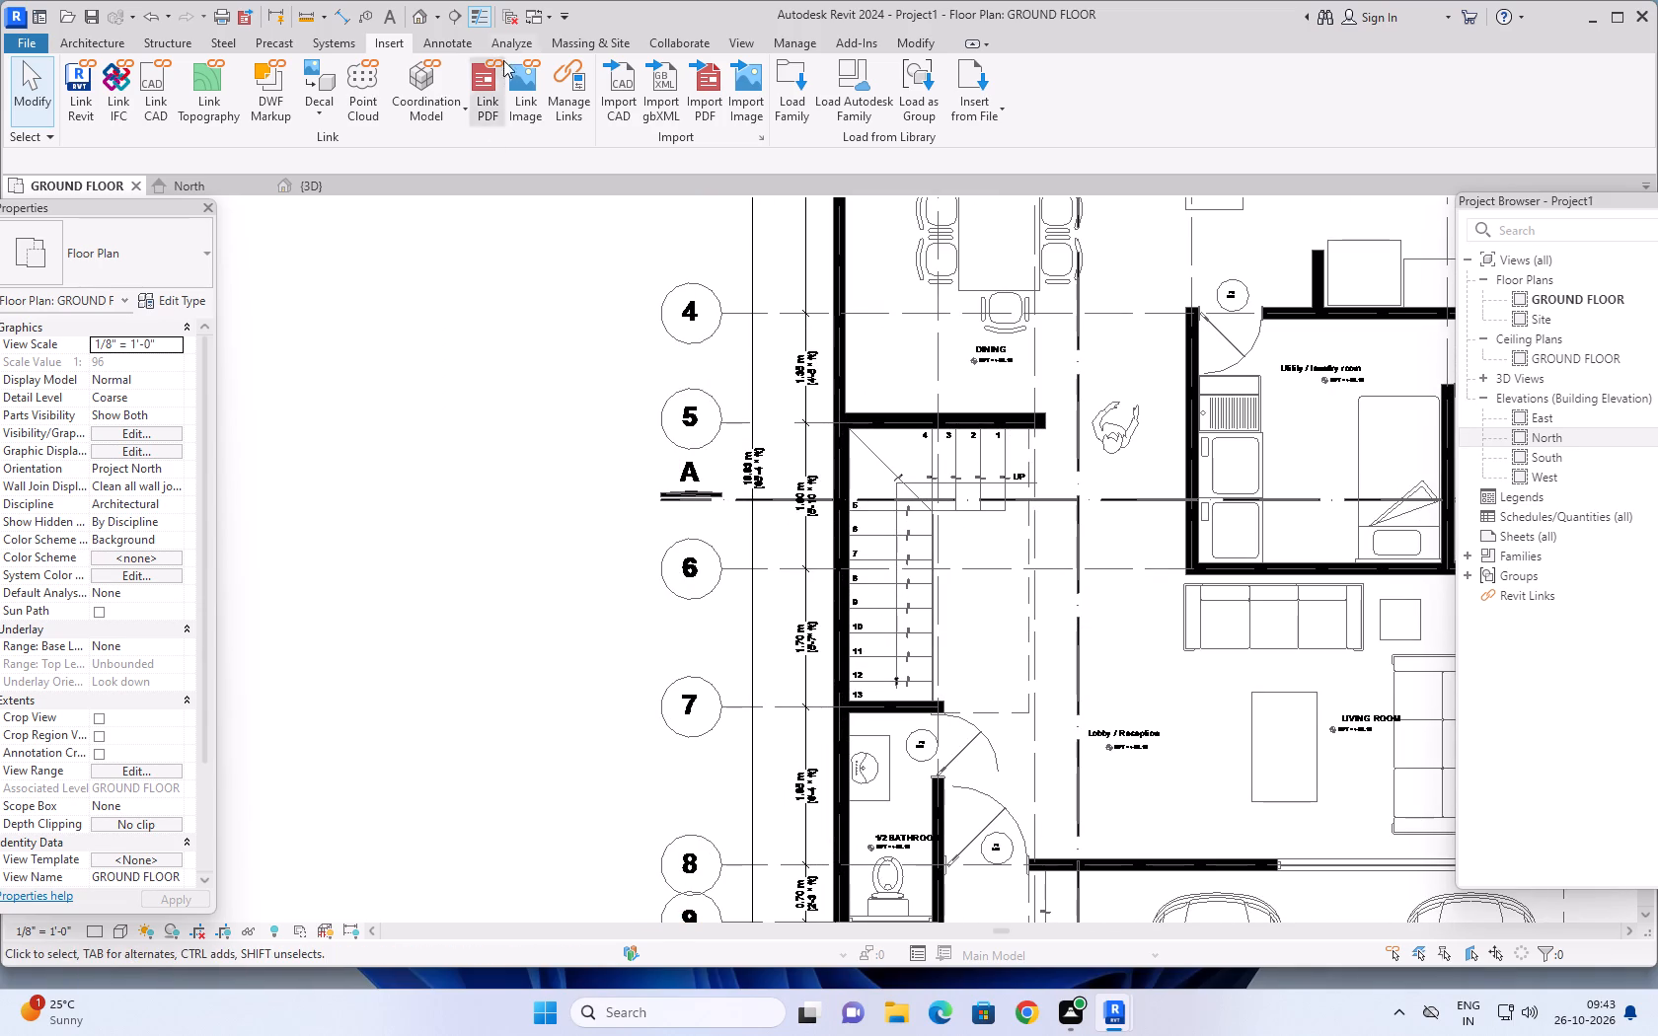
Toggle the Thin Lines display of the view.
left_click(483, 13)
Pin the 3-bedroom double-garage house plan DWG in place and clear the selection.
left_click(665, 401)
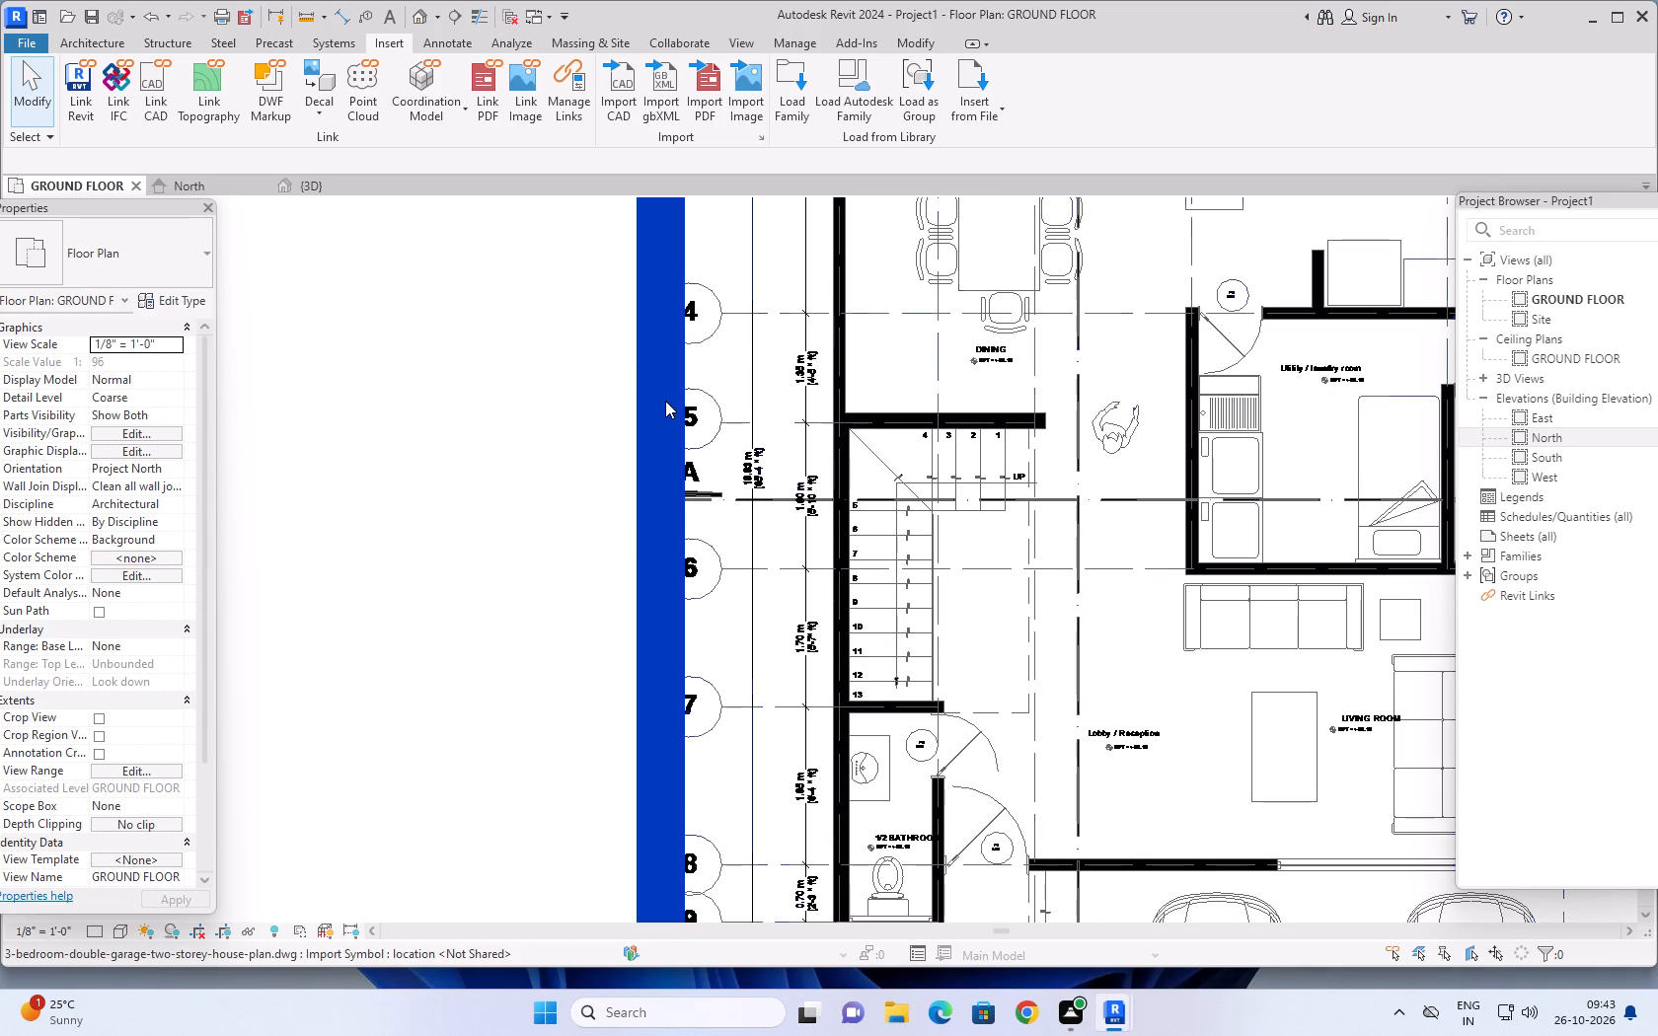
scroll(665, 450, "down", 16)
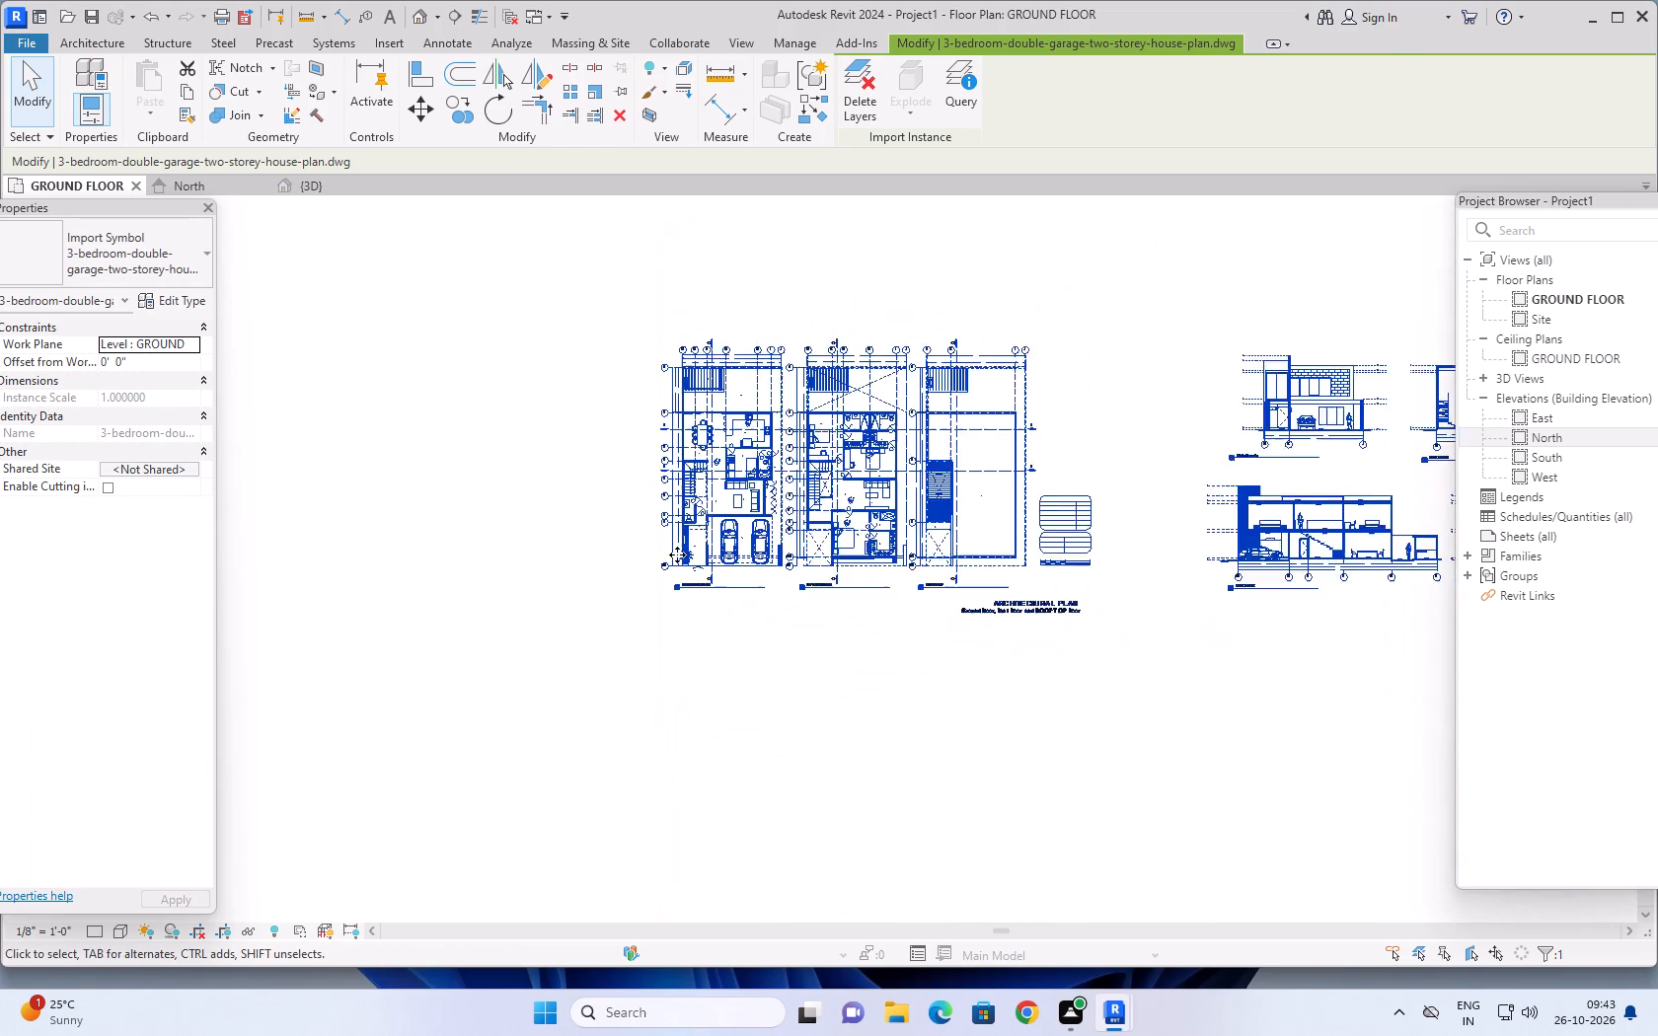
middle_click_drag(807, 673, 642, 711)
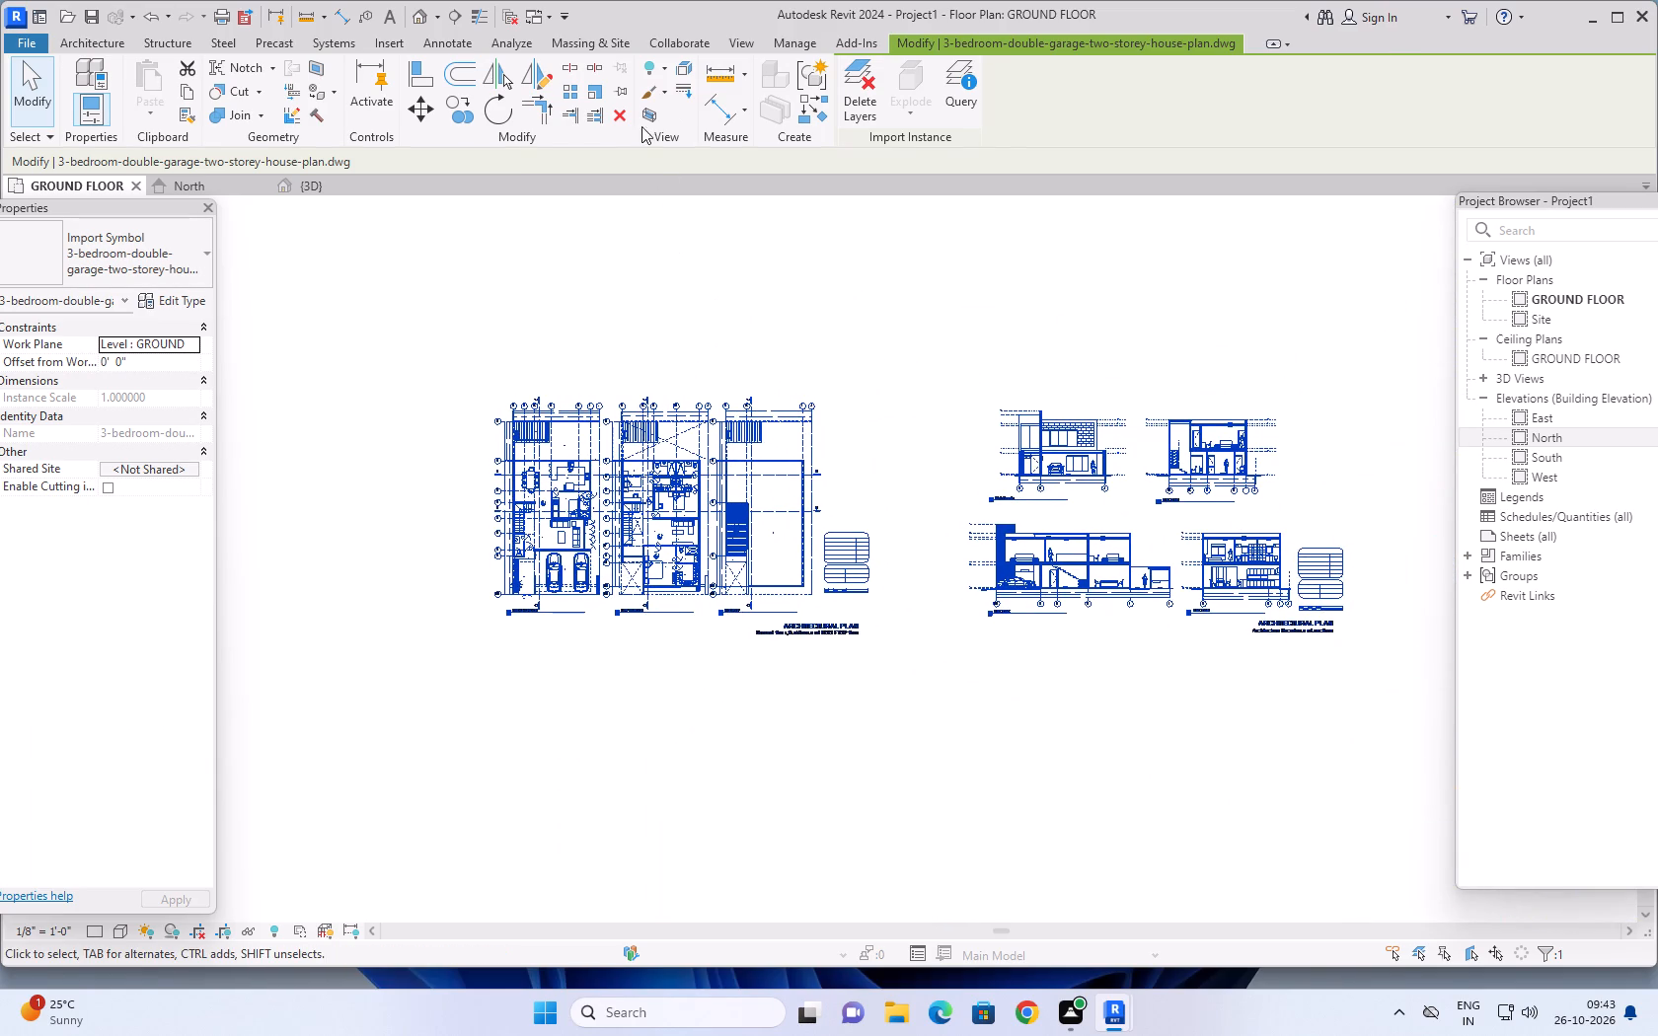
left_click(623, 93)
key("Escape")
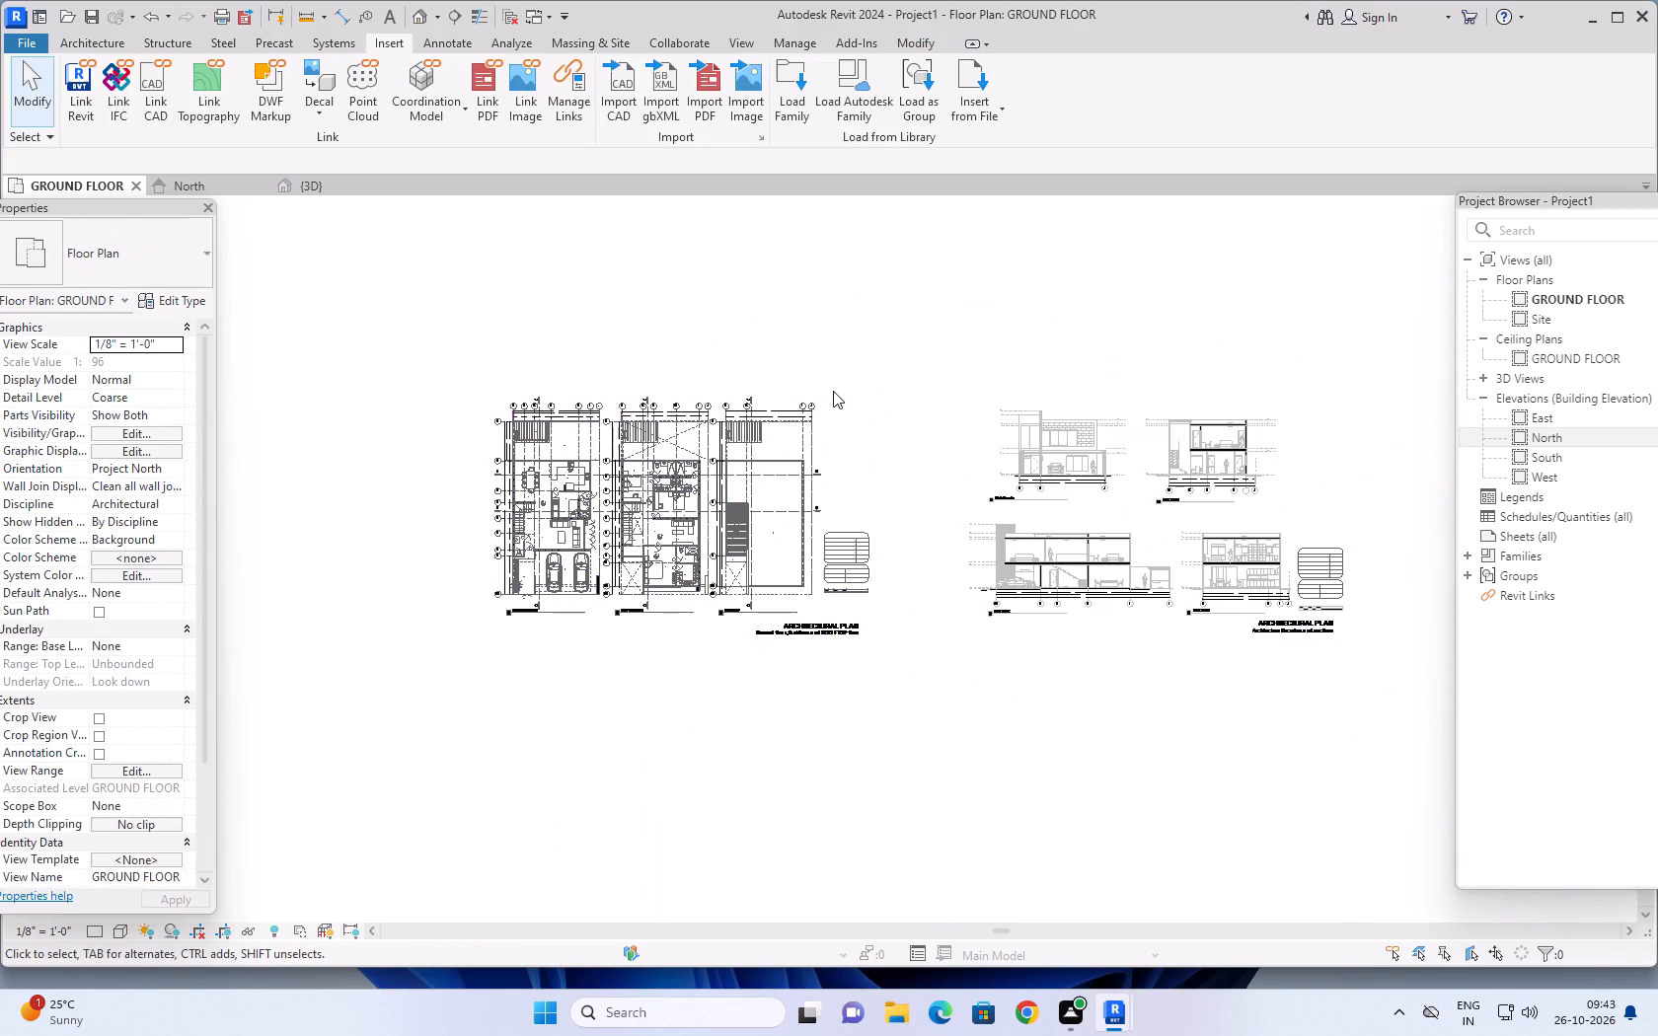
key("Escape")
Examine the DWG's layout, looking closely at the dining-room wall corner and sliding door of the ground-floor plan.
middle_click_drag(894, 407, 982, 415)
scroll(947, 378, "down", 3)
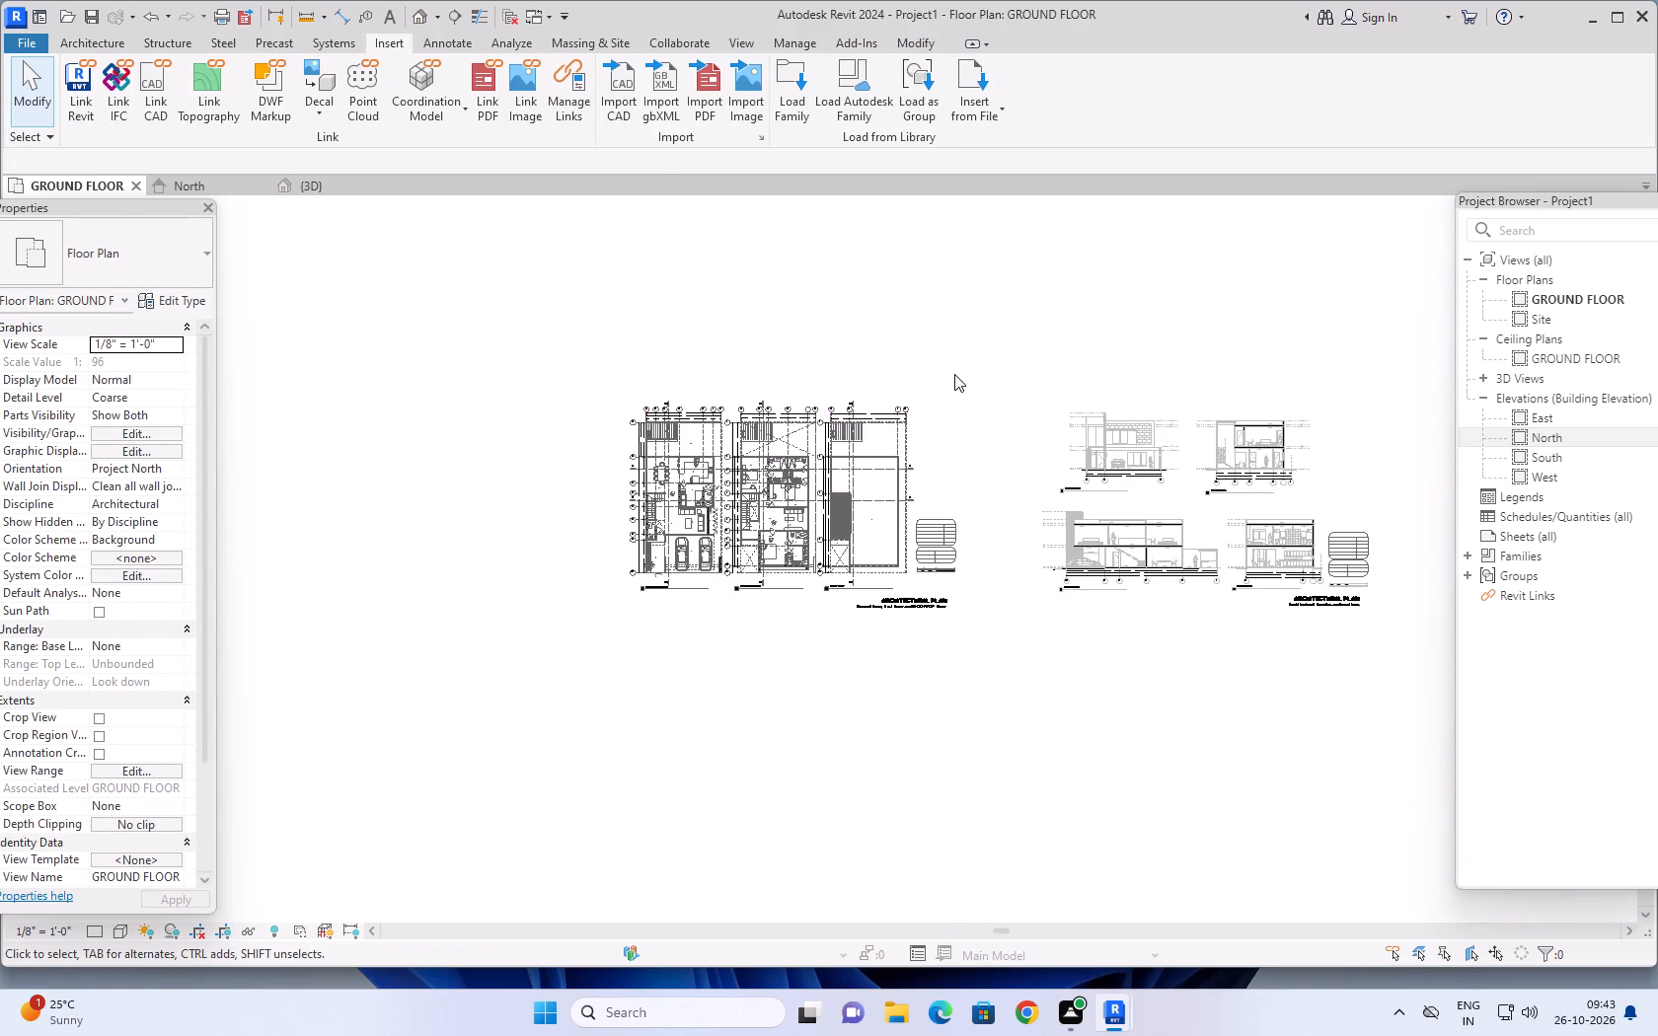
middle_click_drag(960, 367, 839, 459)
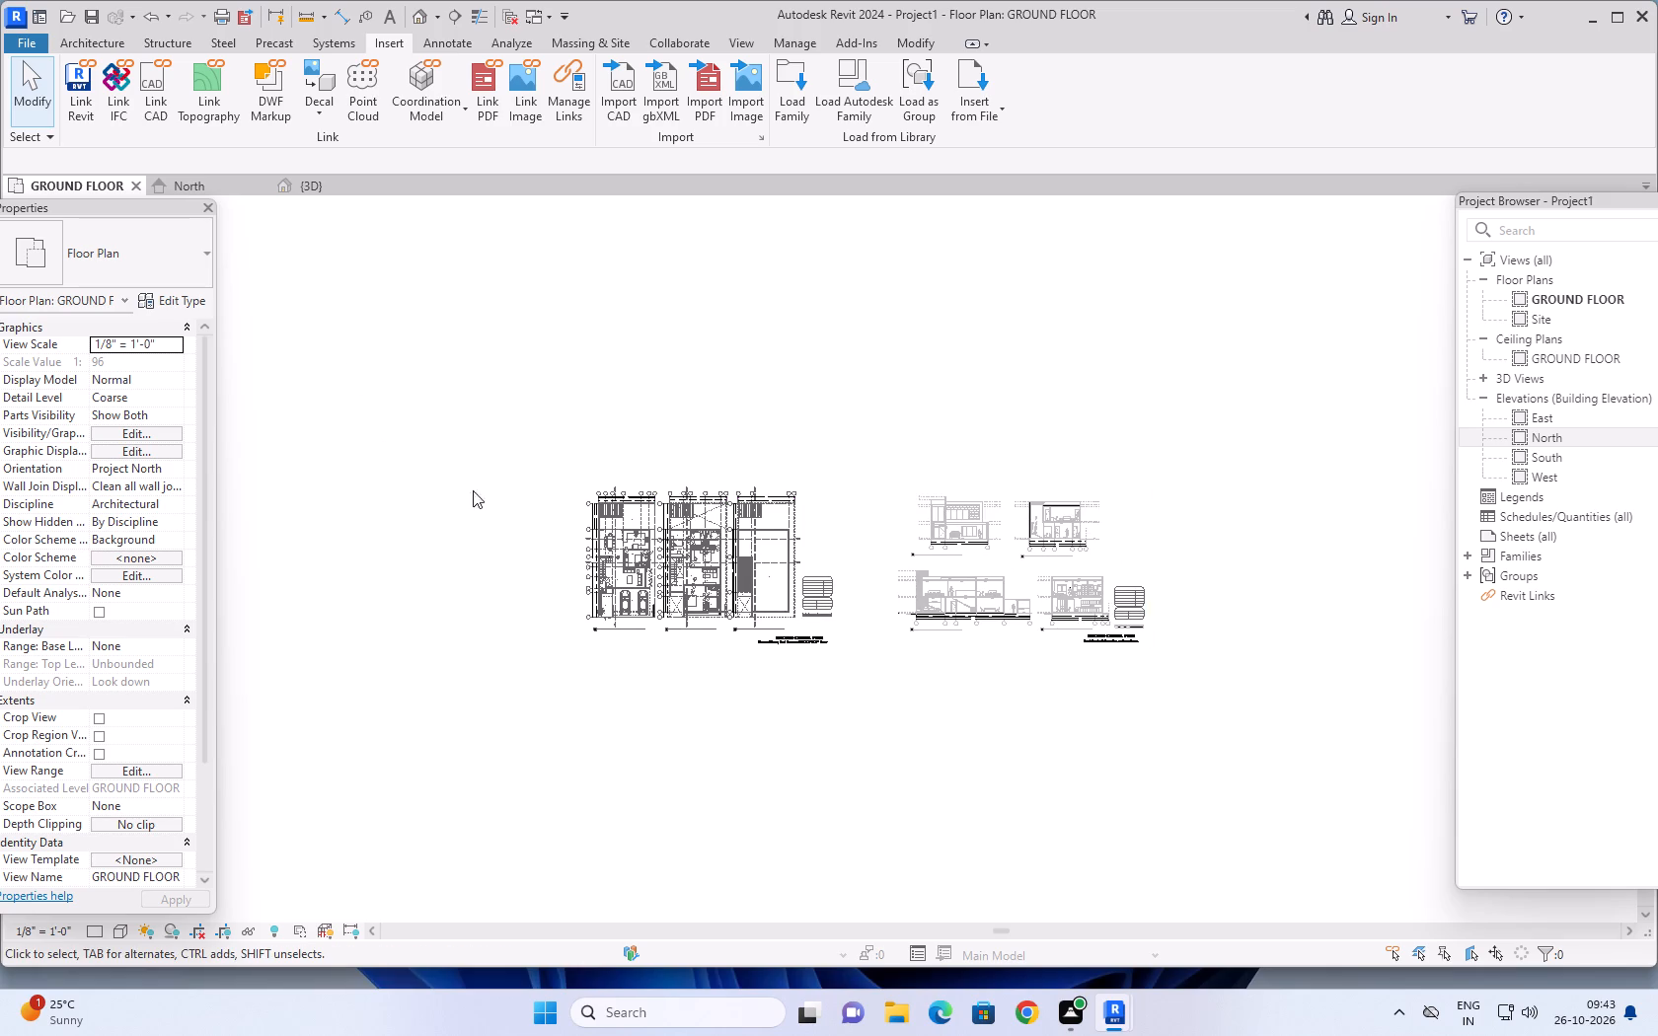
middle_click_drag(827, 486, 885, 448)
scroll(858, 442, "up", 4)
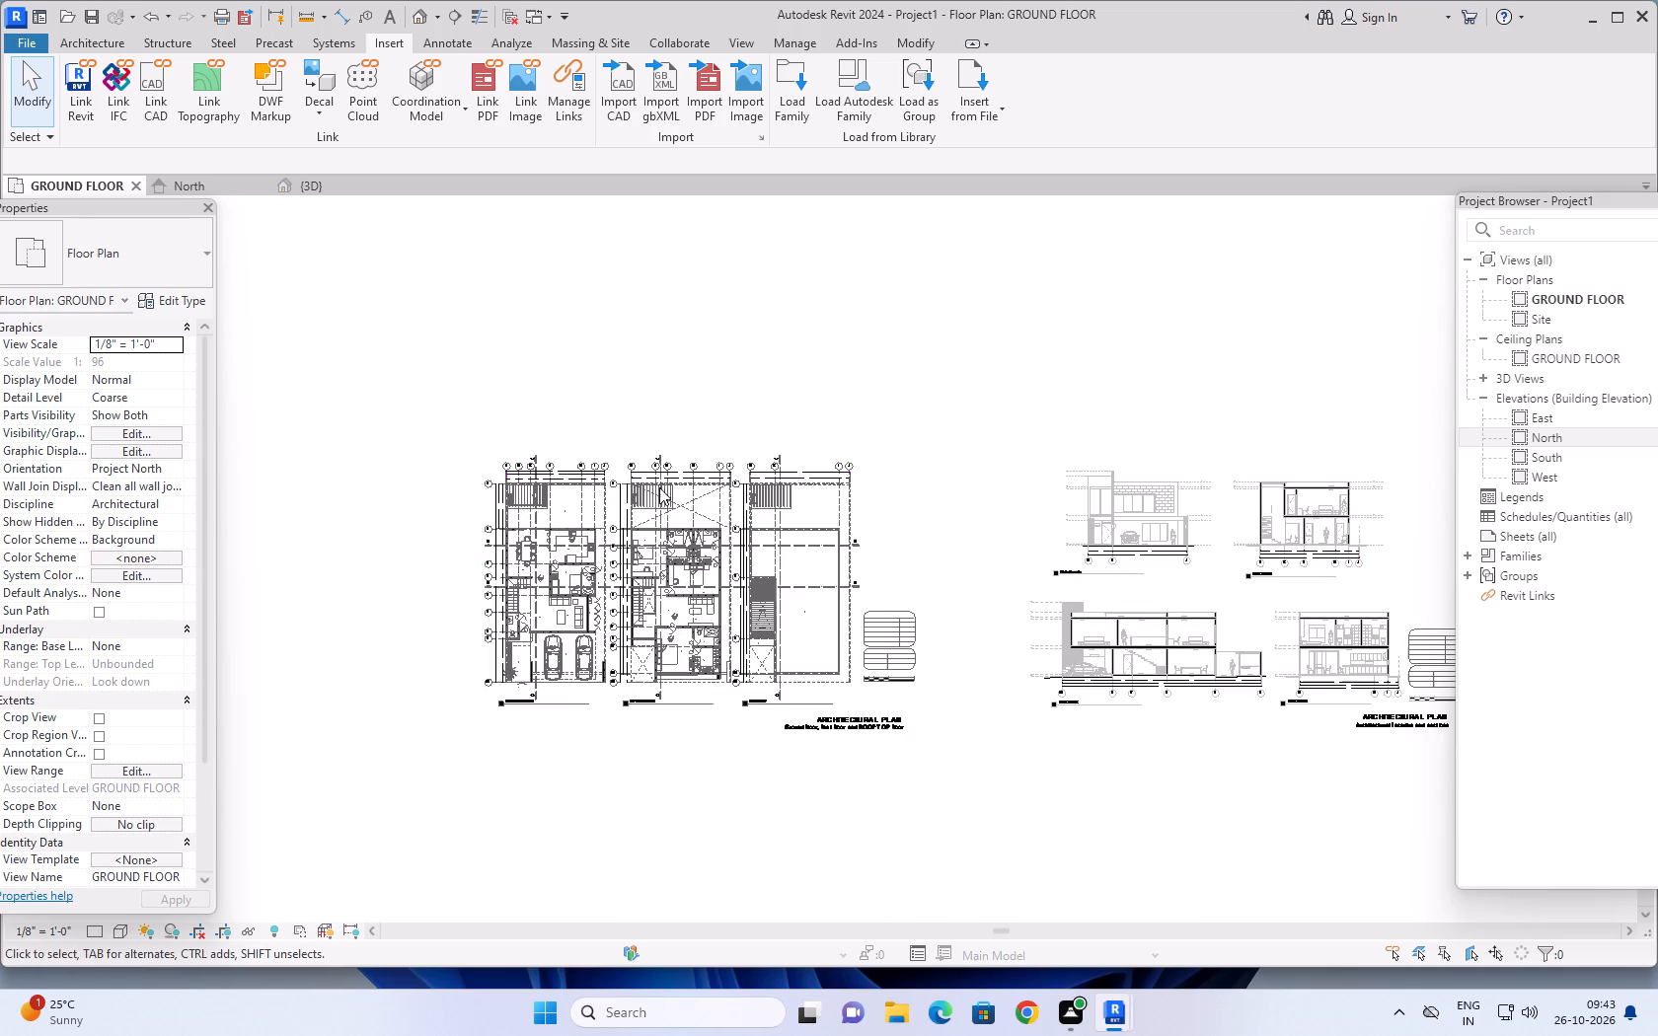
scroll(478, 522, "up", 10)
scroll(565, 546, "up", 5)
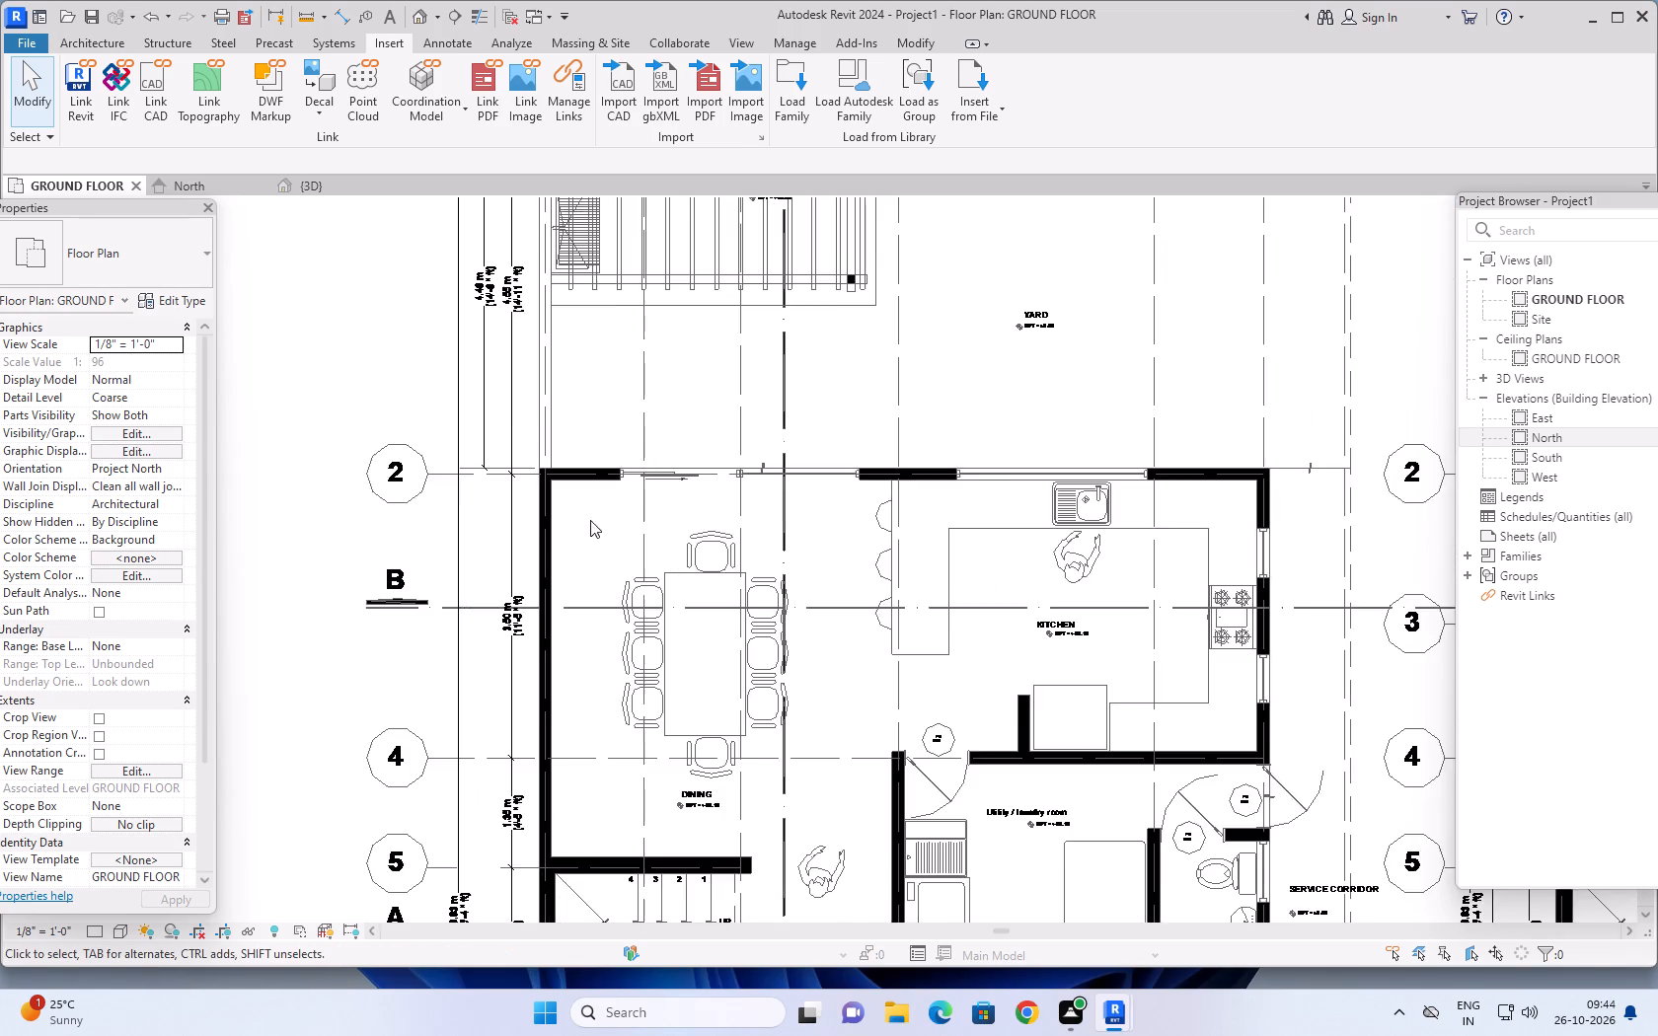
scroll(606, 496, "up", 10)
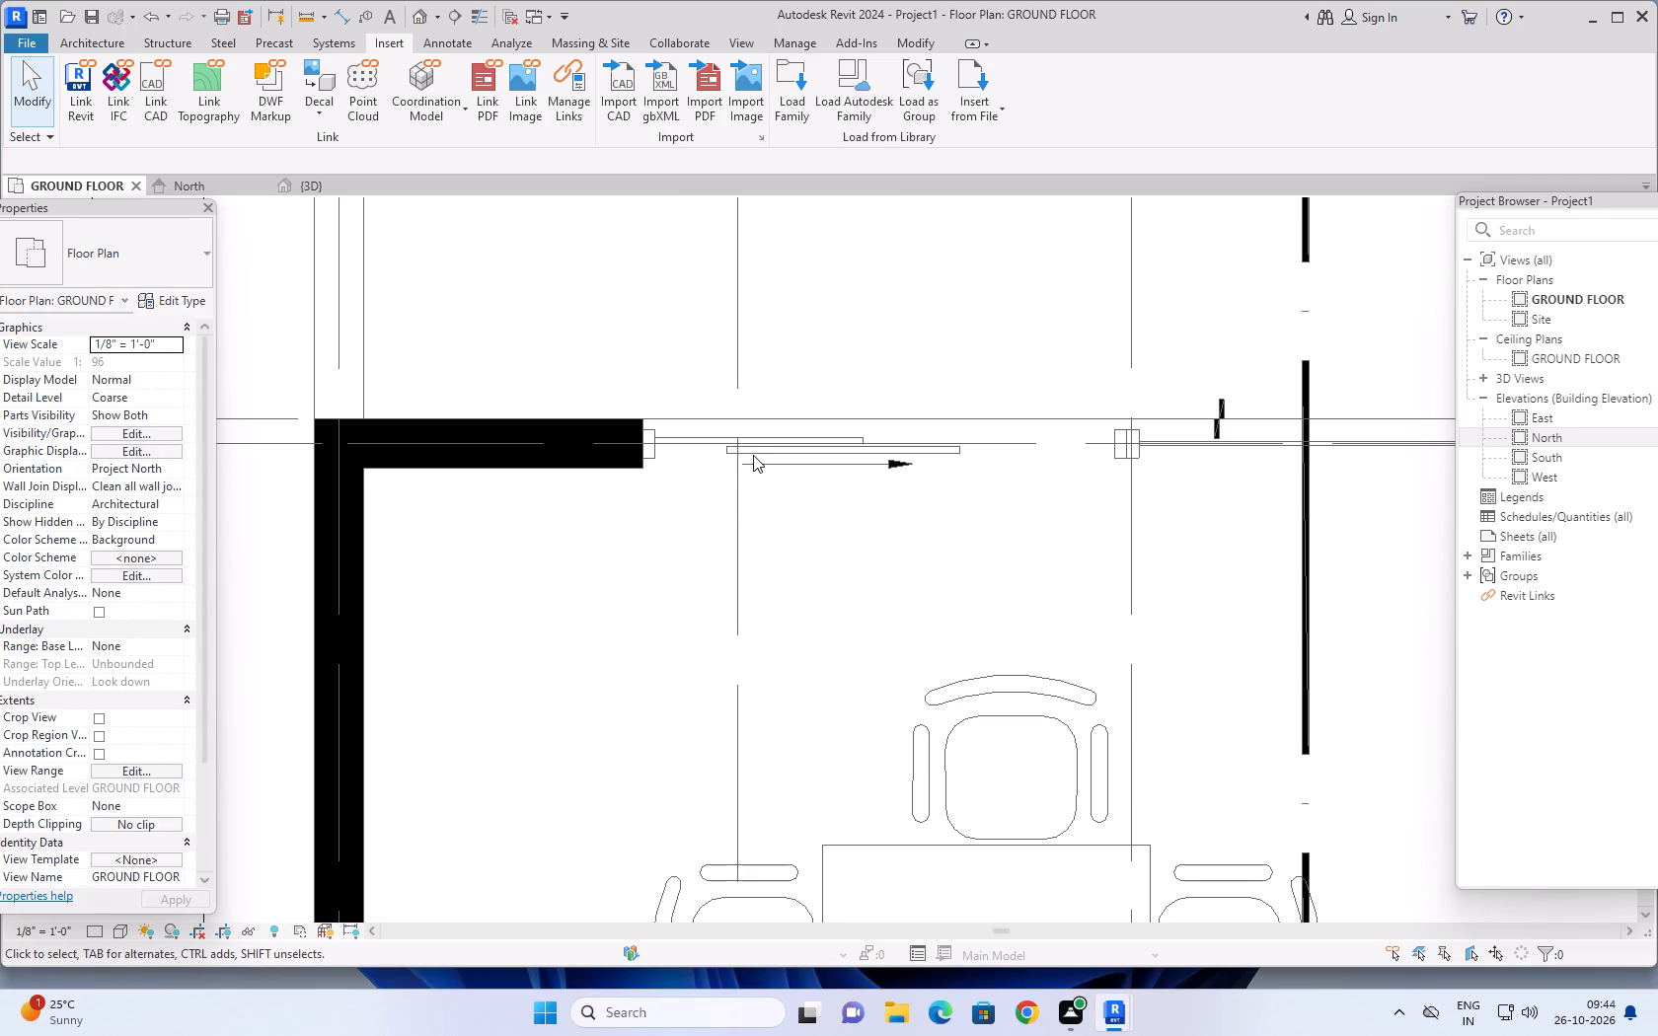
scroll(757, 467, "down", 19)
scroll(770, 547, "down", 3)
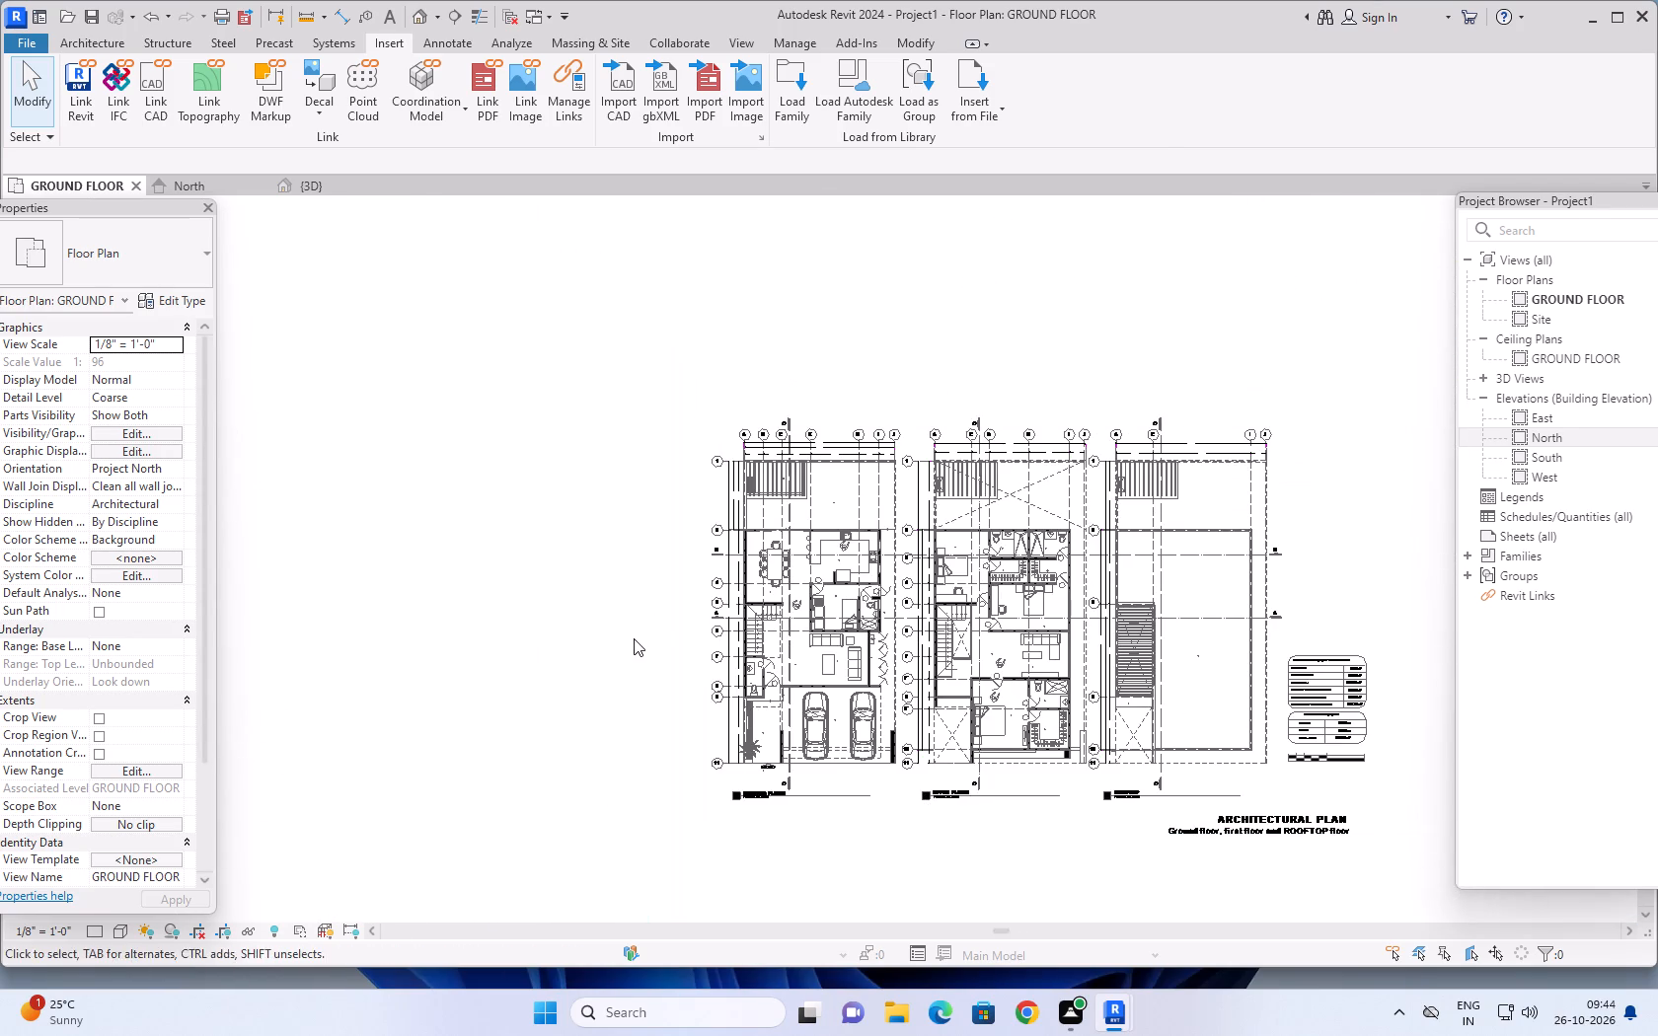
middle_click_drag(629, 638, 507, 460)
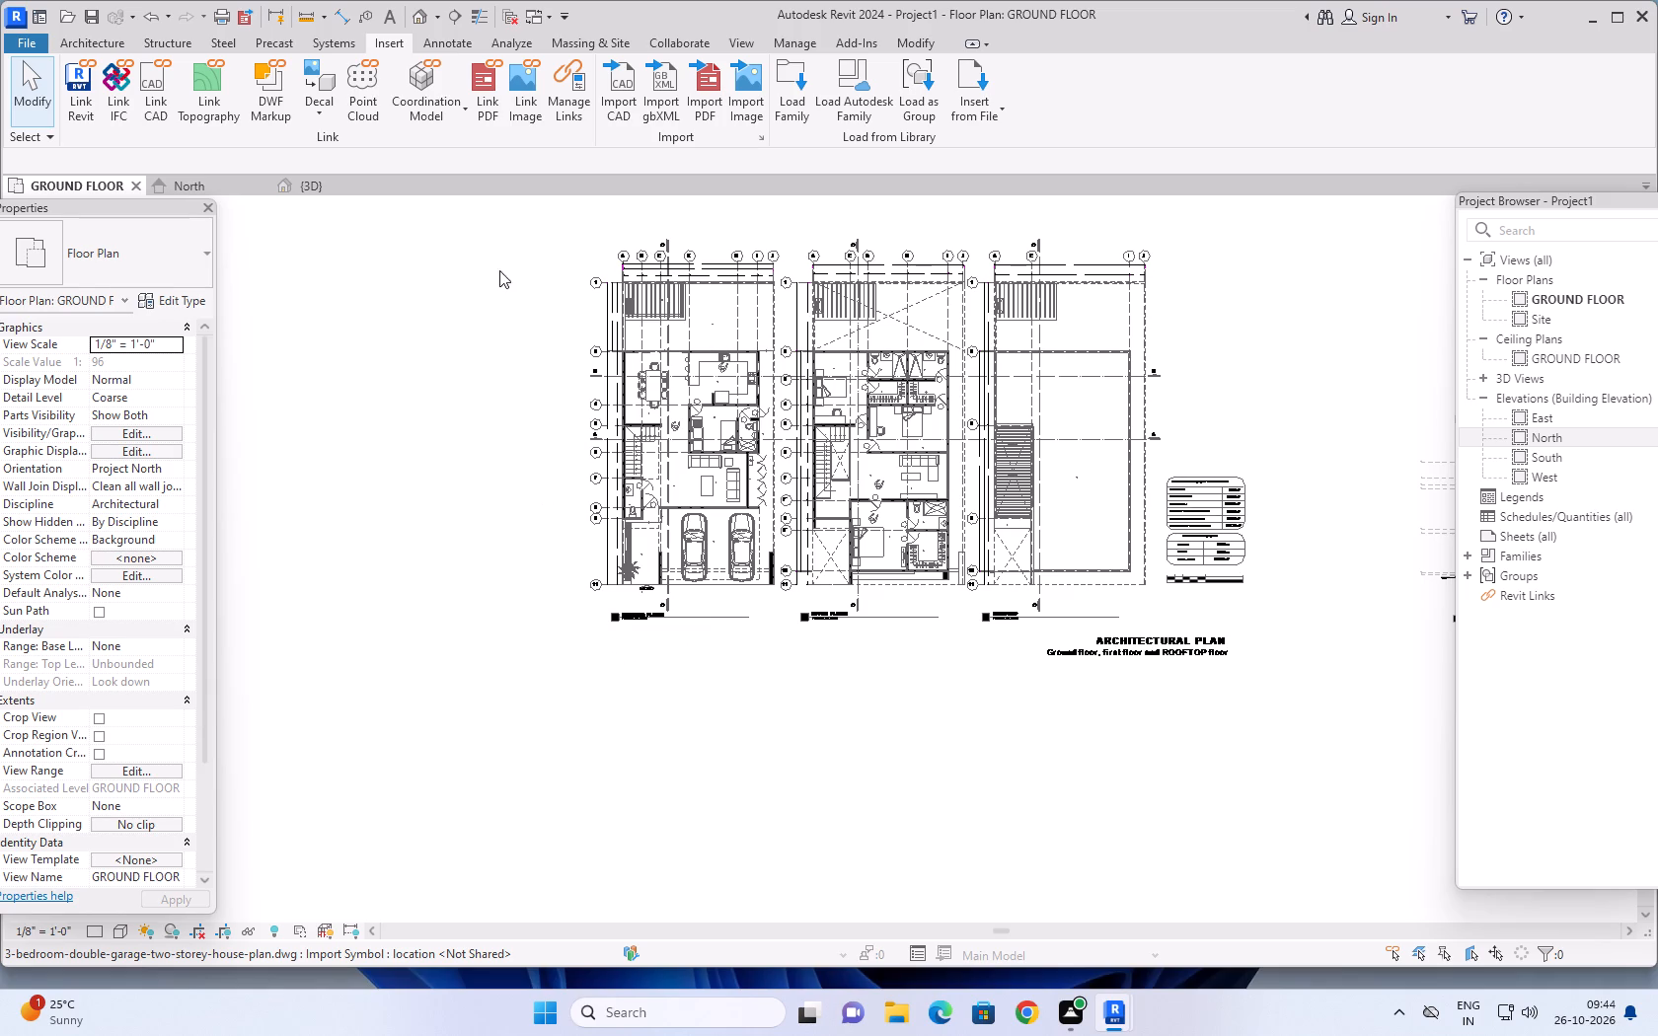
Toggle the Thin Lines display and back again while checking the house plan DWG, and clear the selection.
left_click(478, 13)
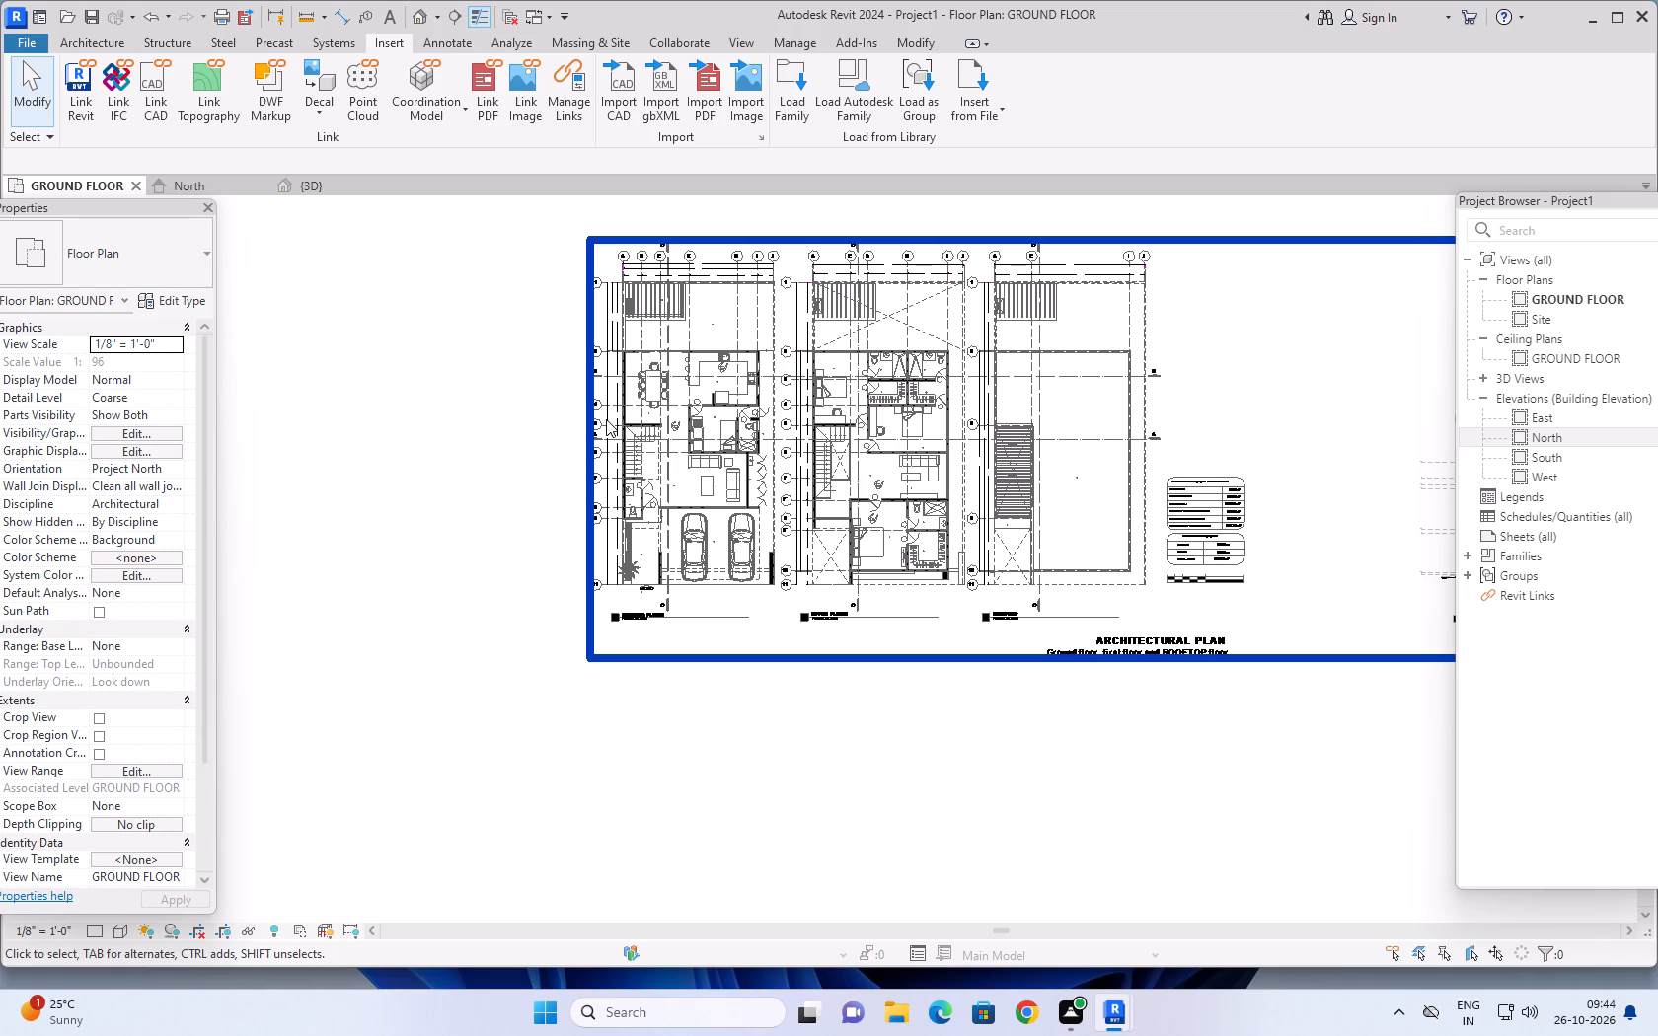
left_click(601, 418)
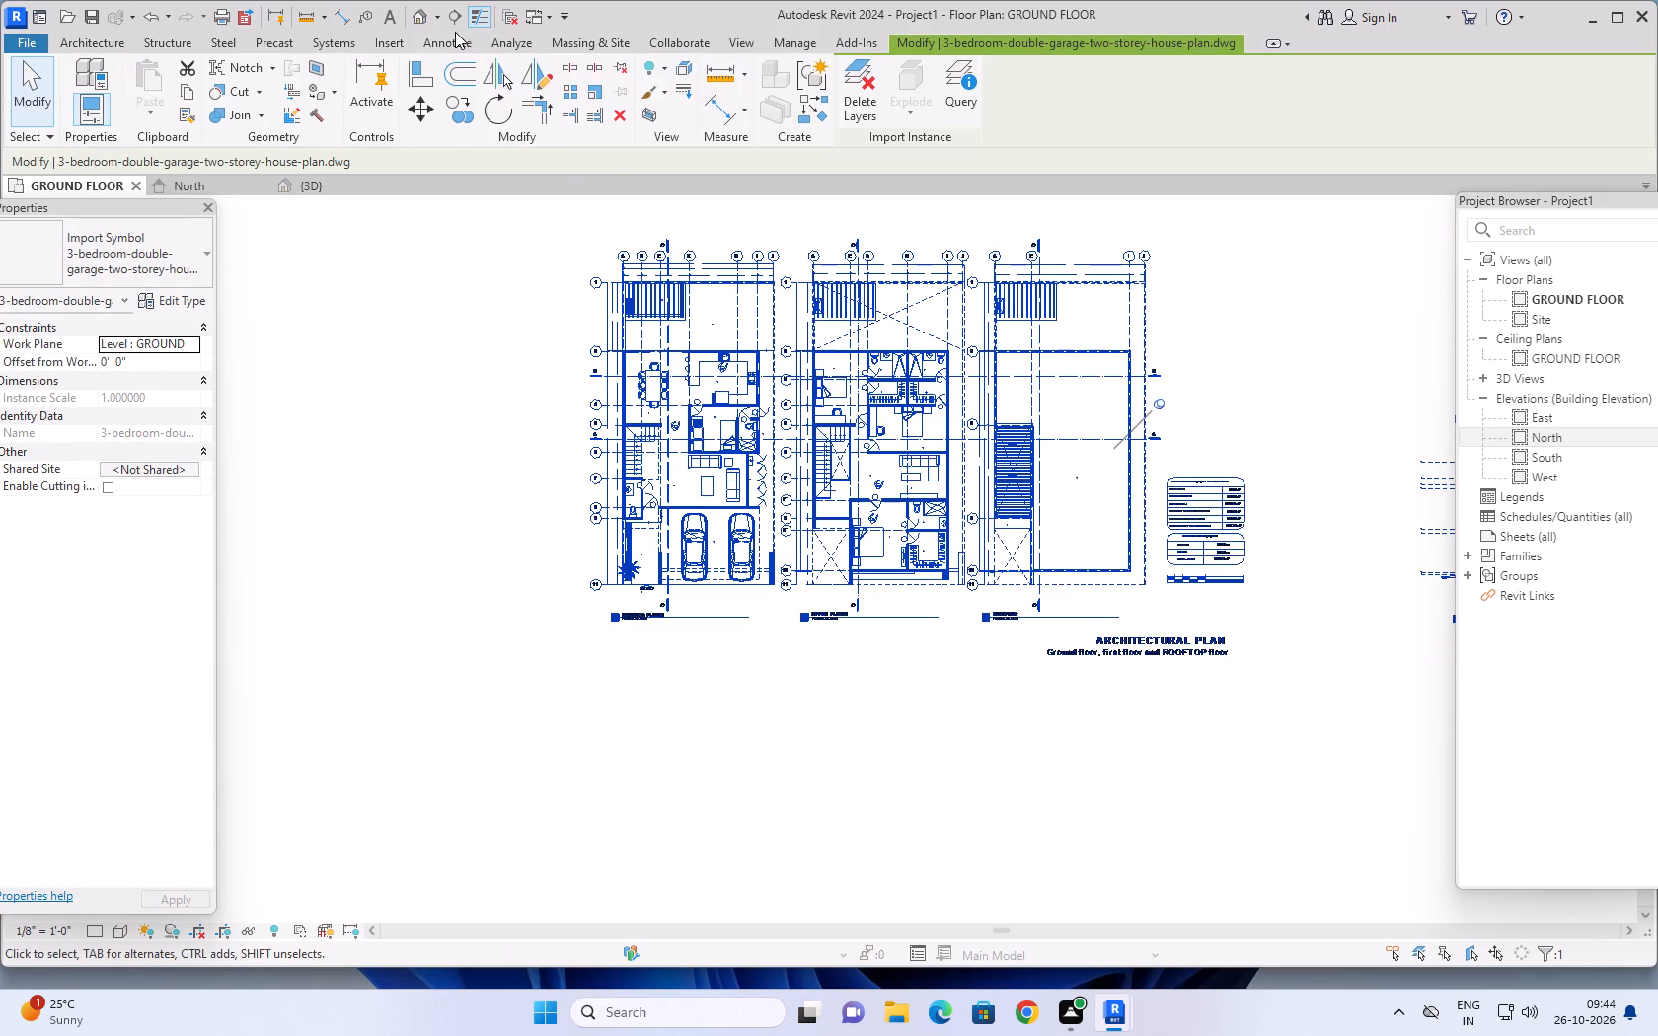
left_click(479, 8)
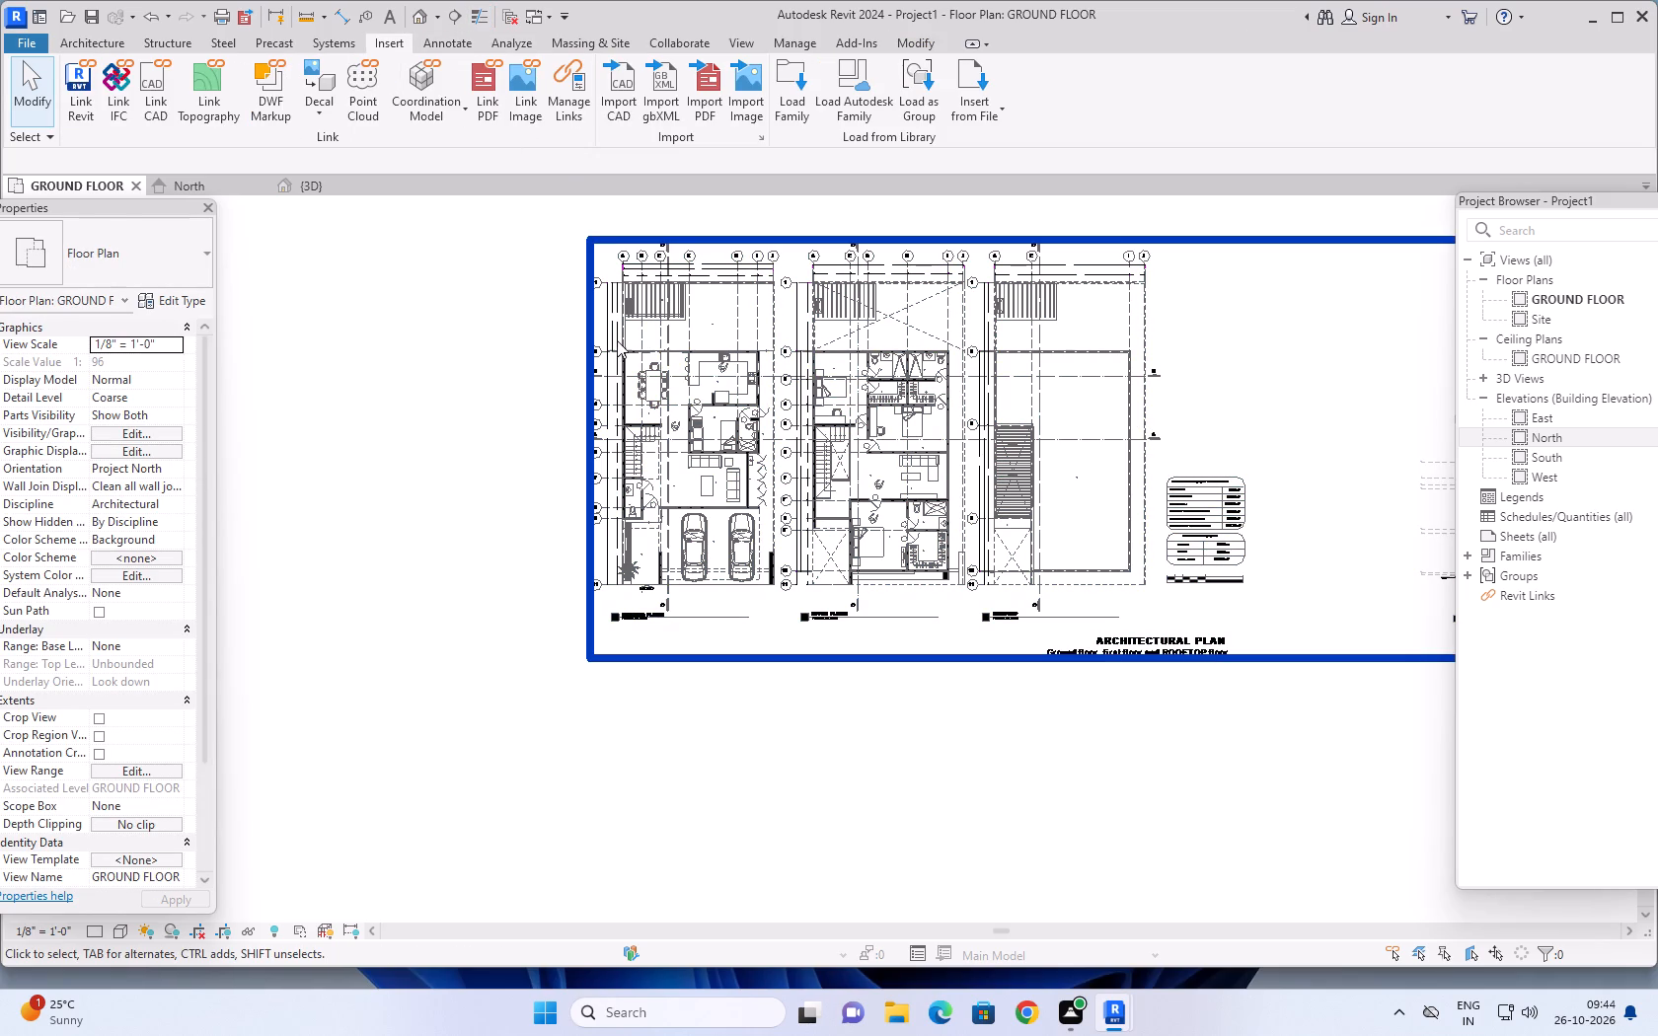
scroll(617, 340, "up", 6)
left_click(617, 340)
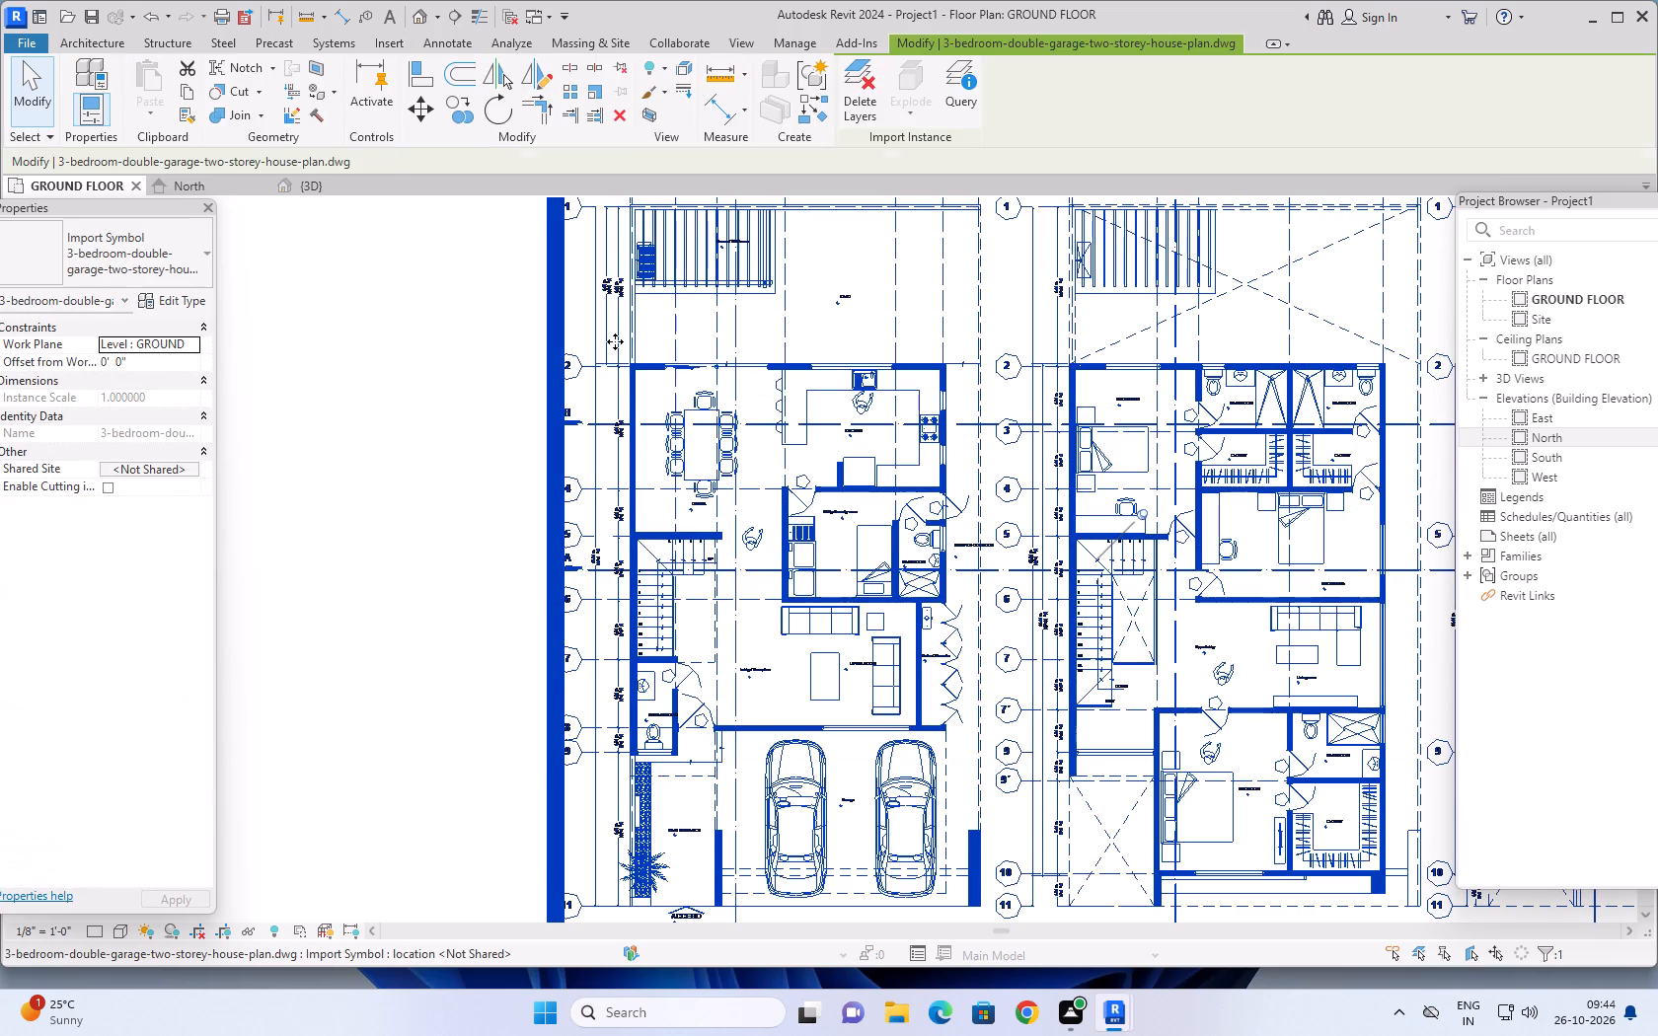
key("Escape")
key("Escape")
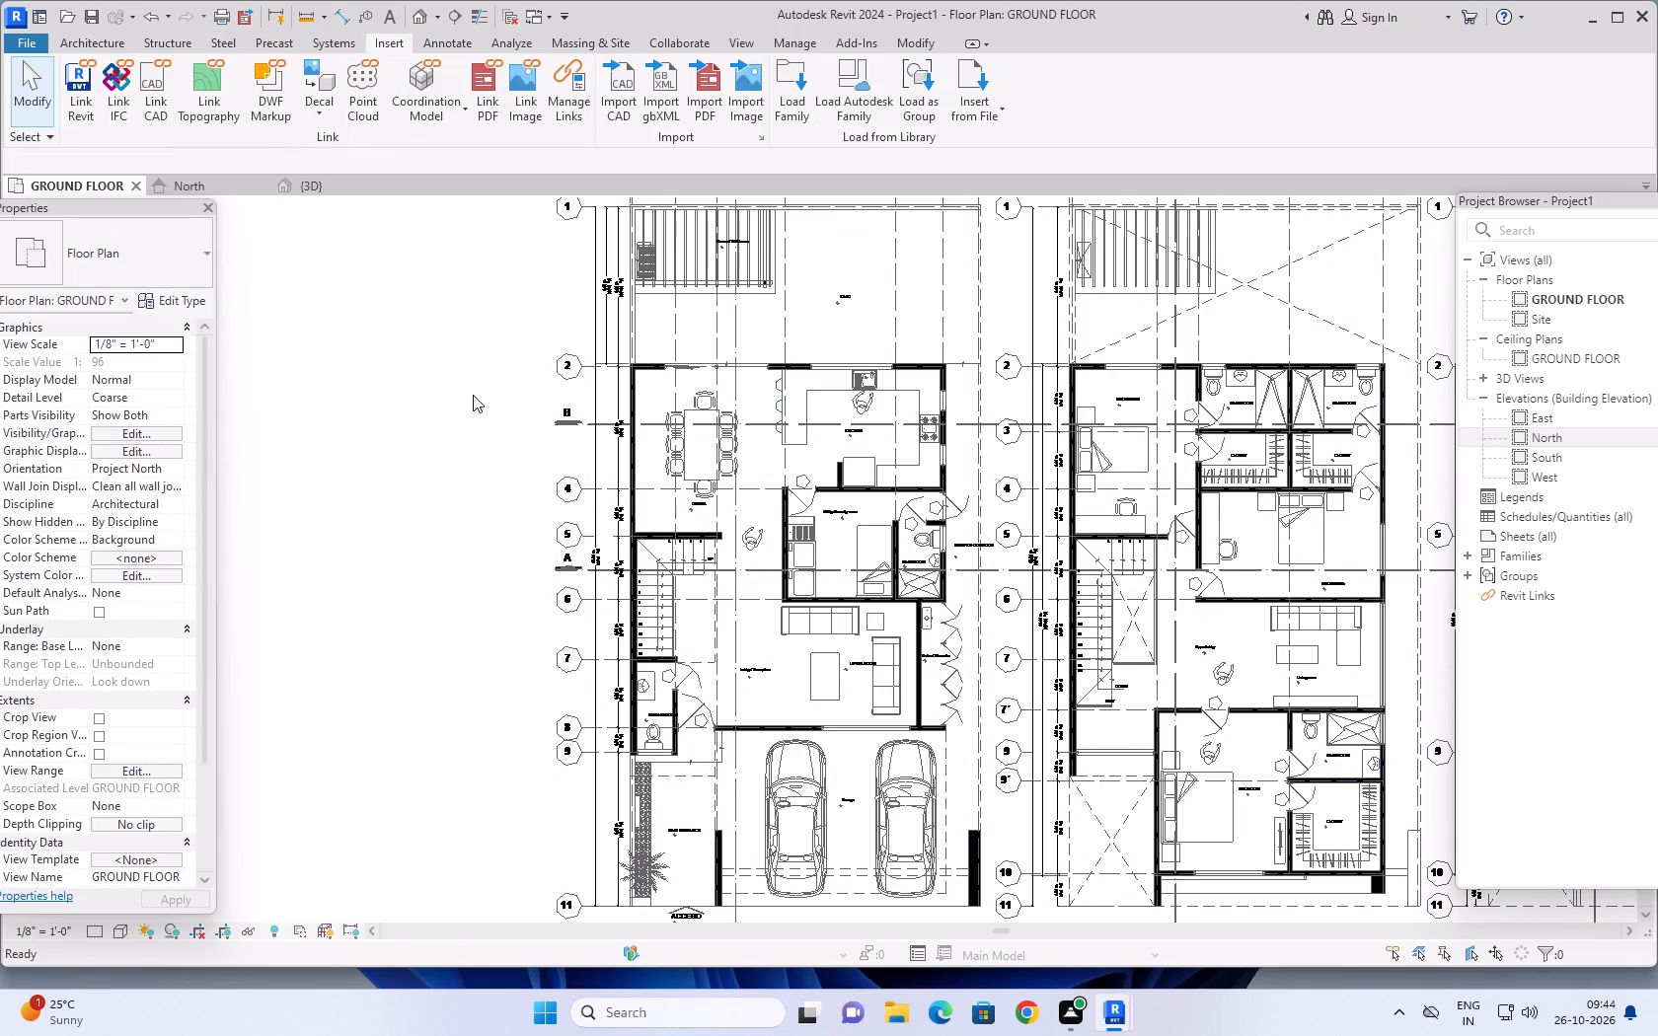
Examine the ground-floor plan's dining-room wall along grid 2, beside the sliding door.
middle_click_drag(484, 386, 503, 642)
scroll(674, 663, "up", 4)
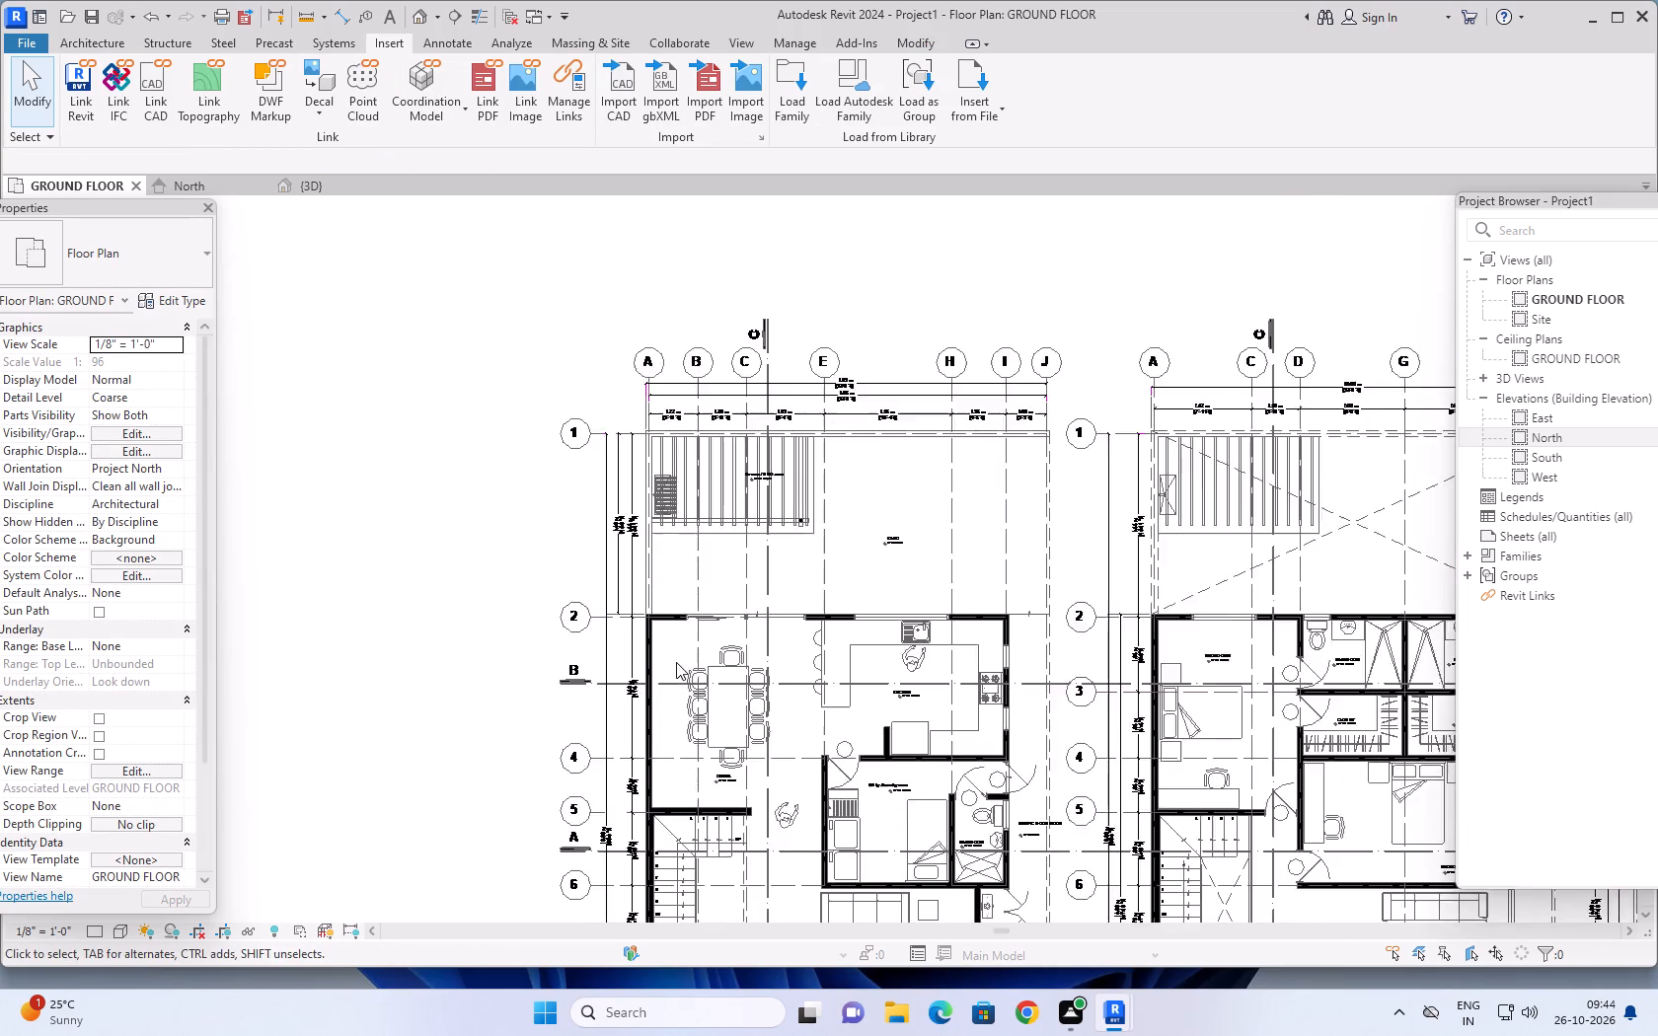
scroll(650, 616, "up", 11)
scroll(775, 611, "up", 6)
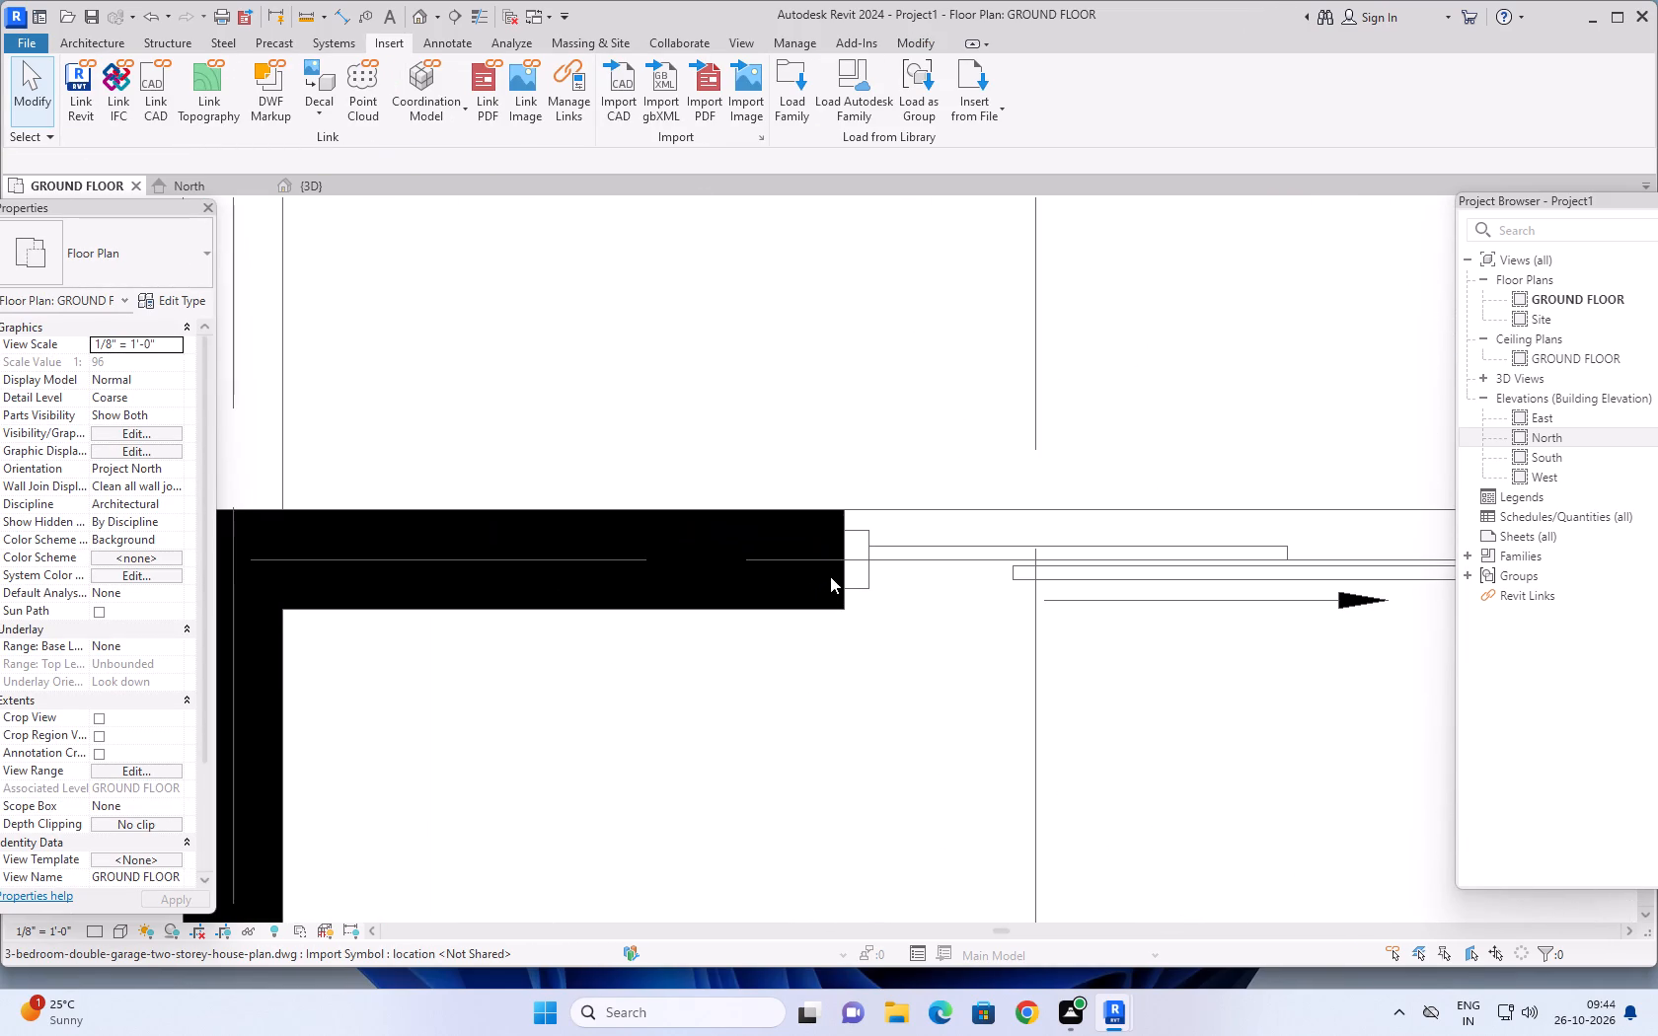
scroll(838, 586, "down", 12)
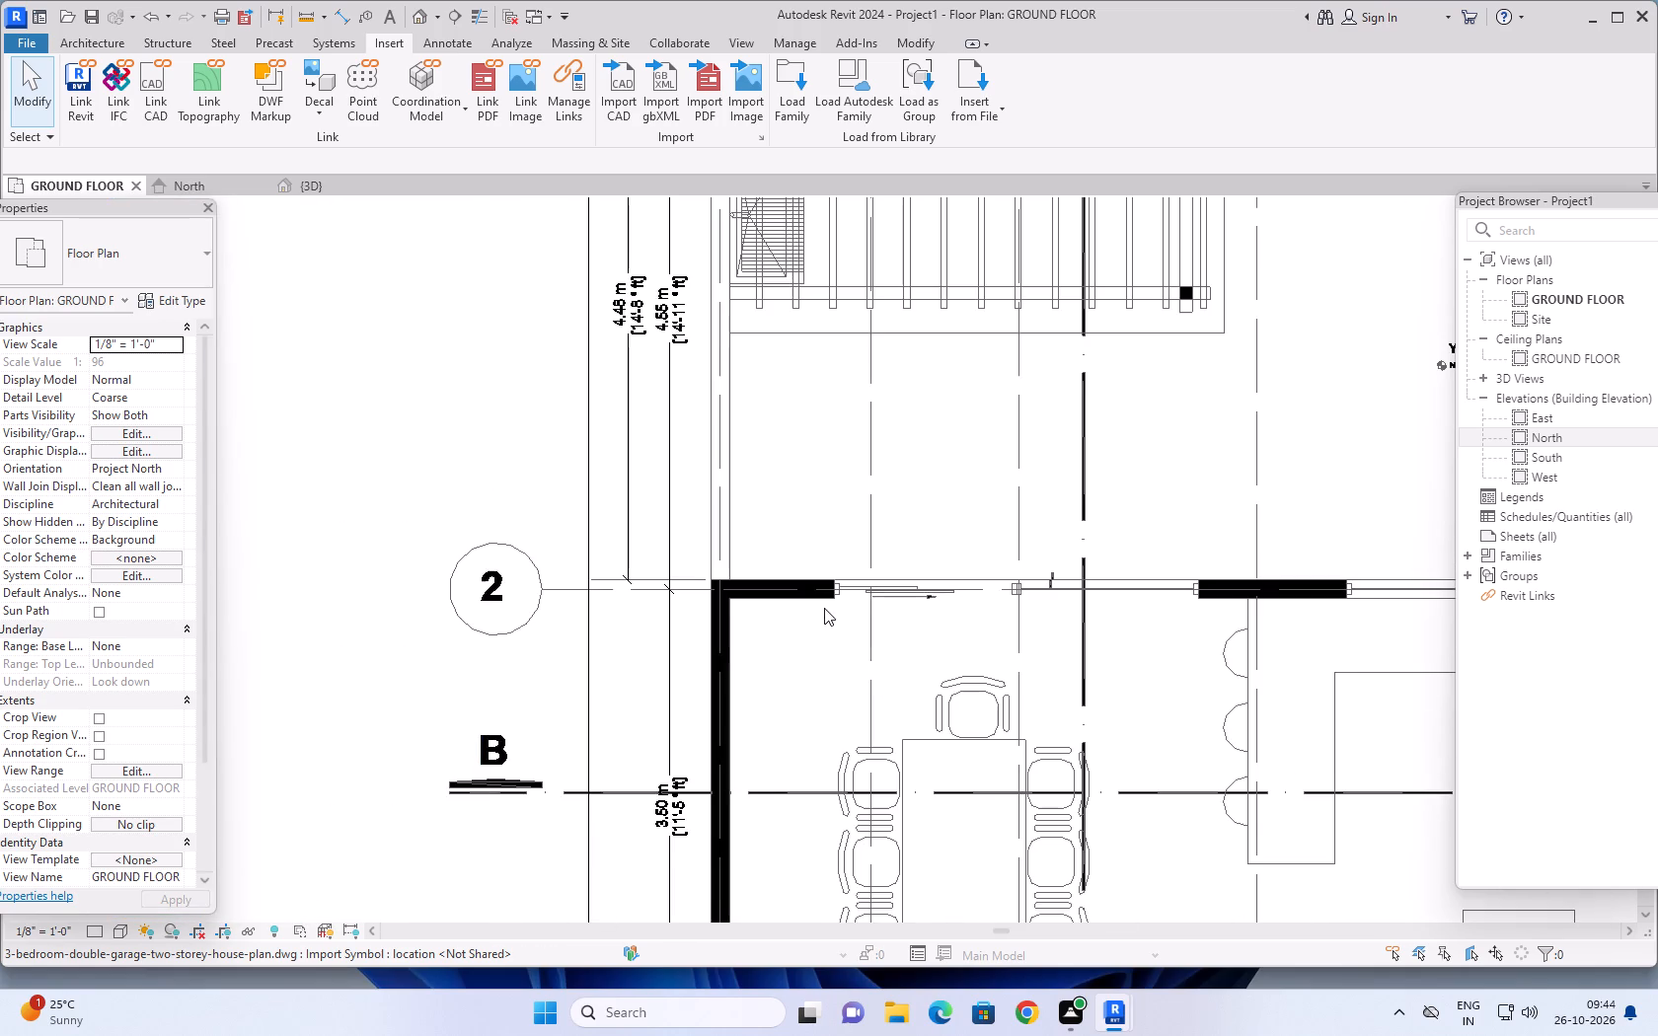
middle_click_drag(814, 629, 653, 469)
scroll(672, 513, "down", 4)
middle_click_drag(670, 551, 643, 450)
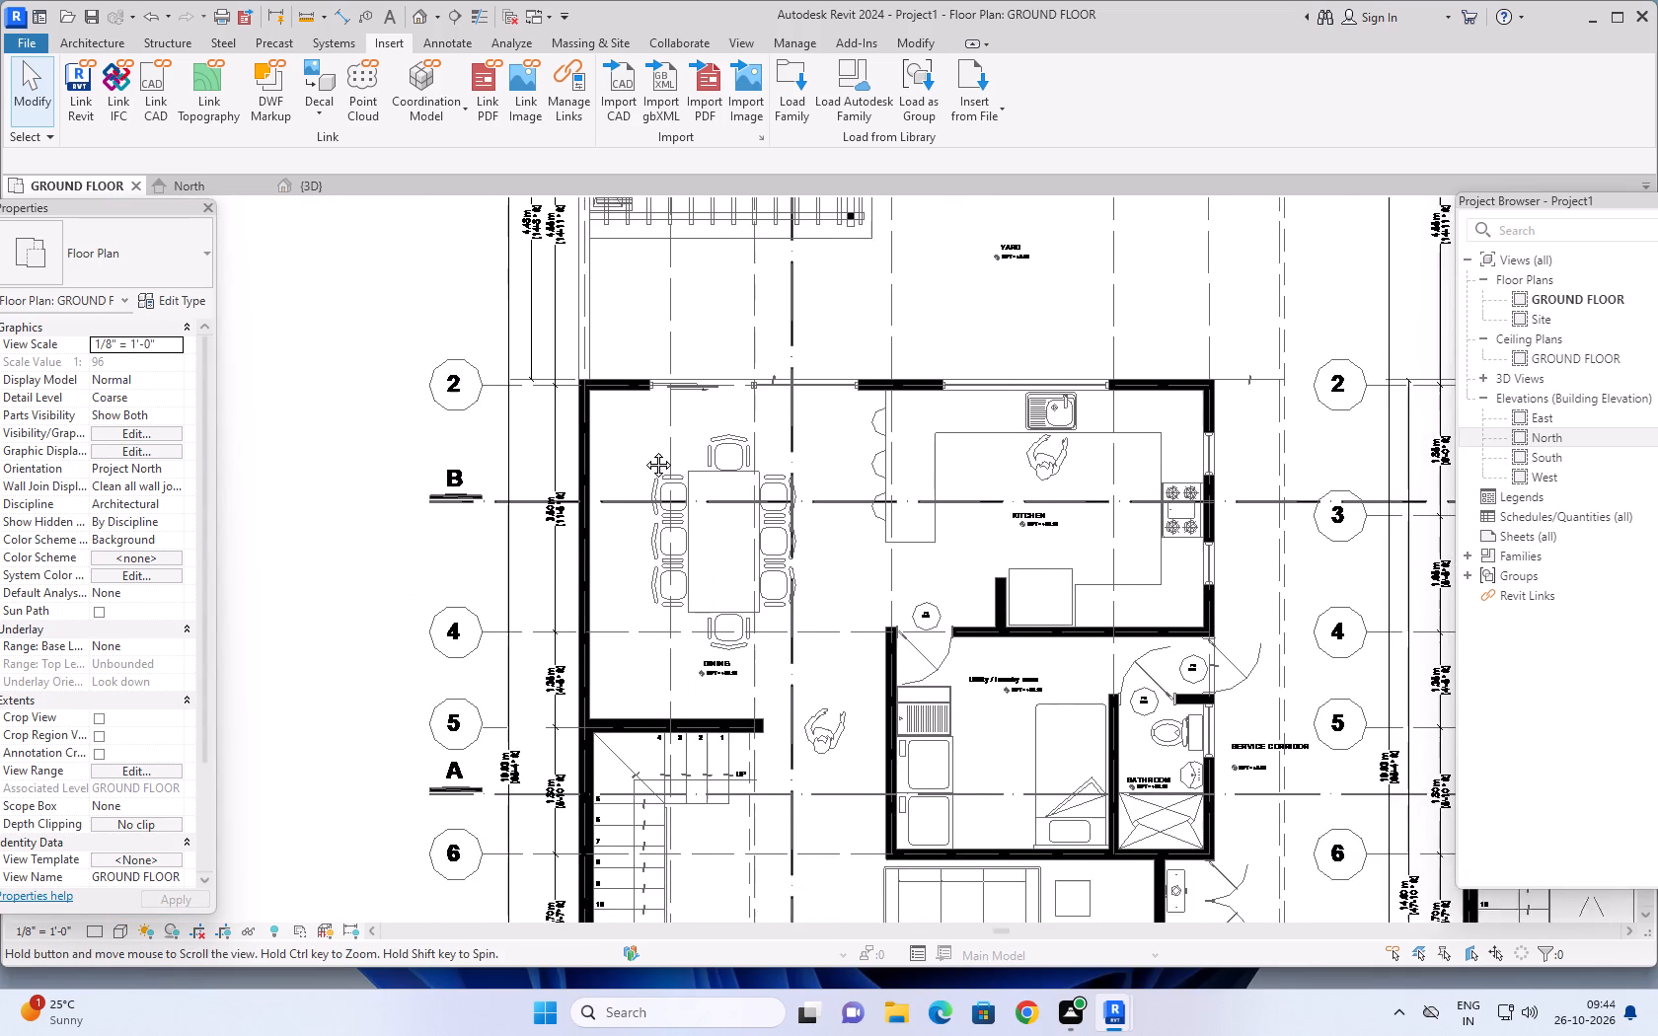
middle_click_drag(643, 450, 643, 448)
Measure the thickness of the dining-room wall along grid 2 beside the sliding door with an aligned dimension, without placing it.
left_click(343, 6)
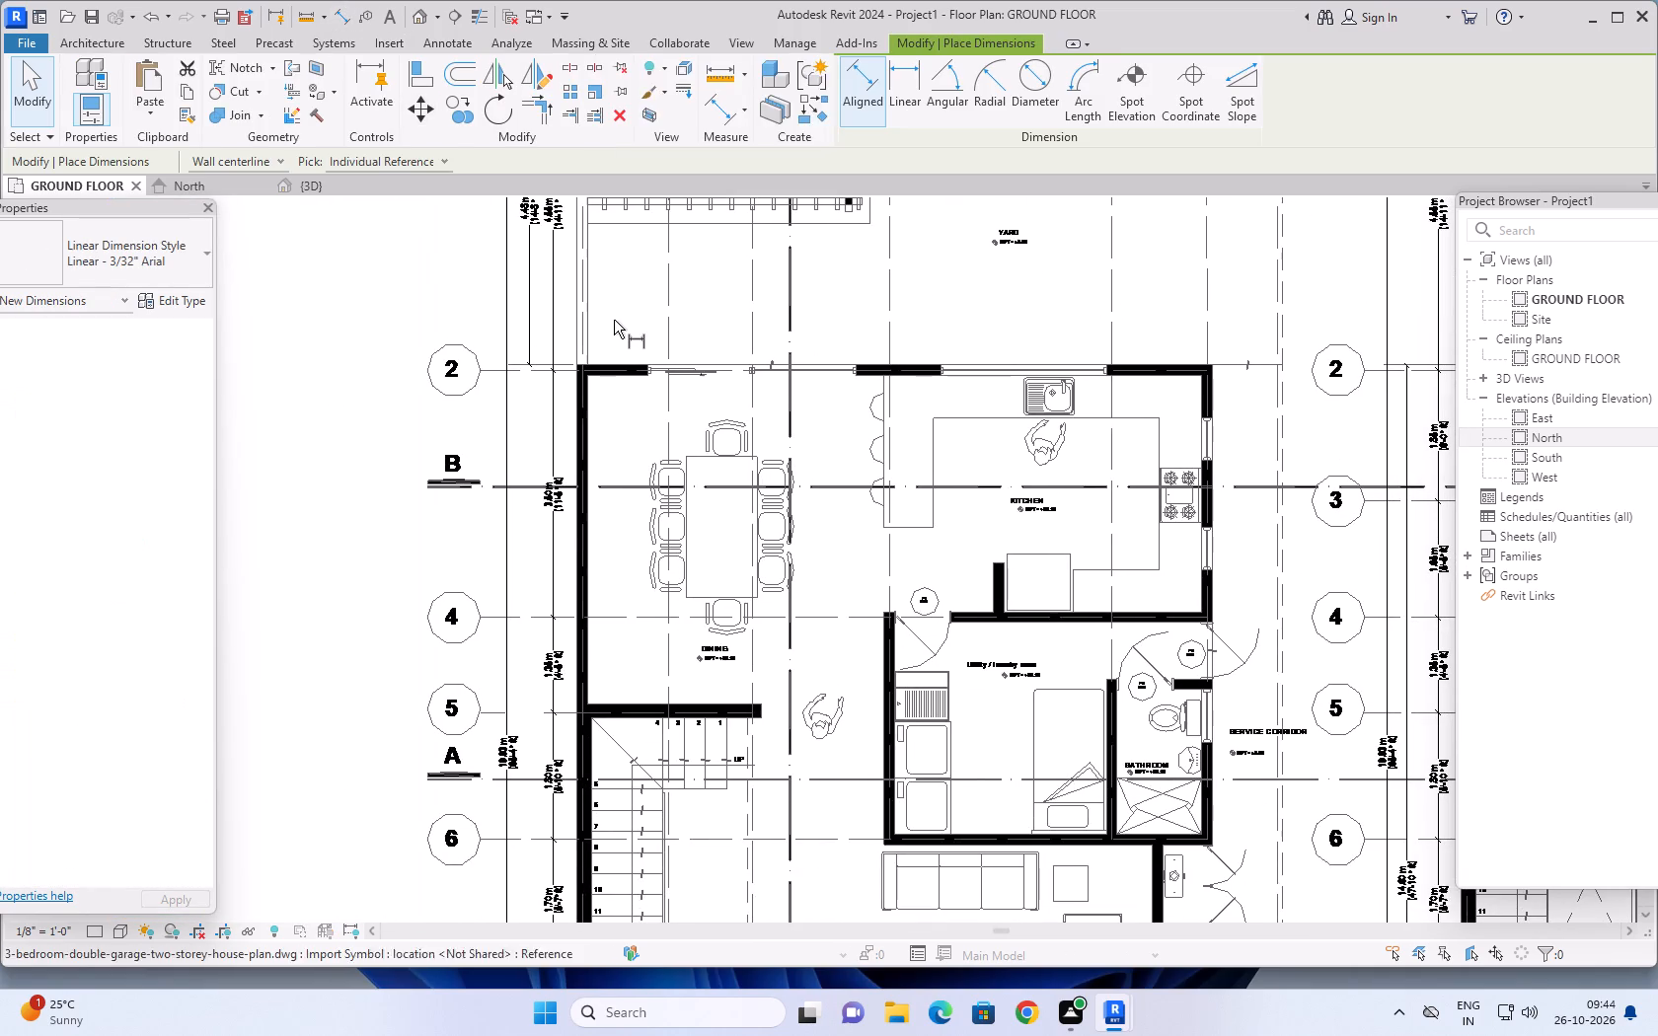
scroll(618, 320, "up", 5)
scroll(647, 402, "up", 16)
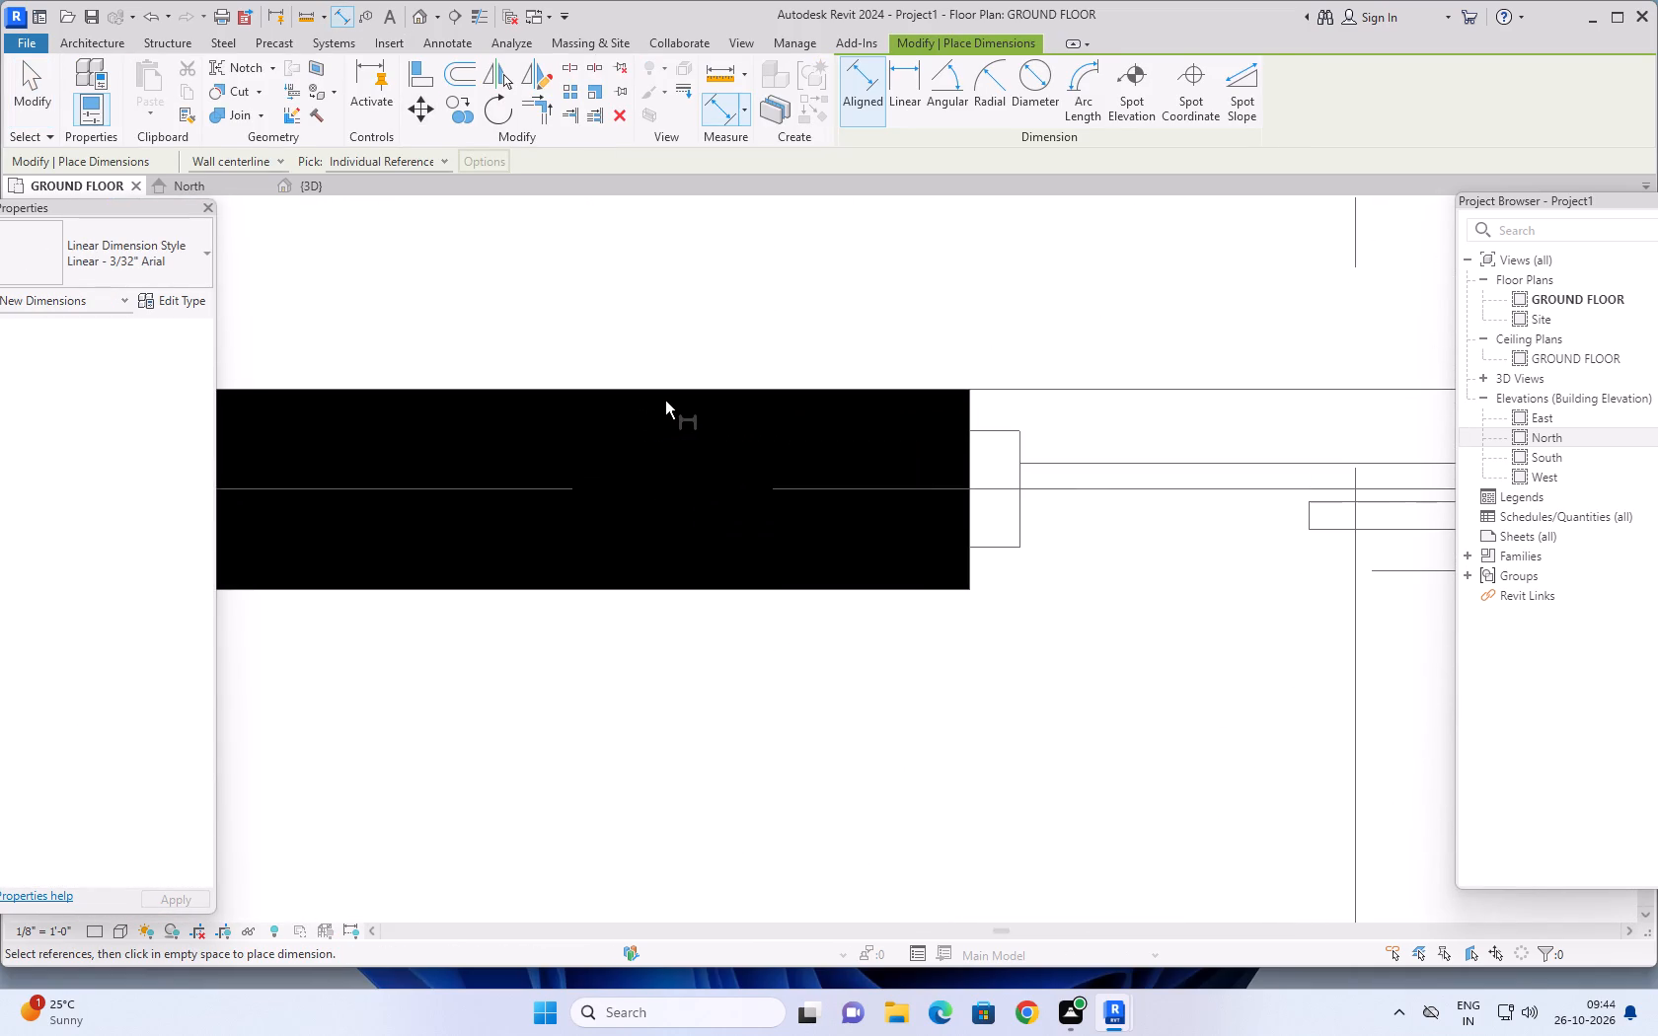
left_click(670, 388)
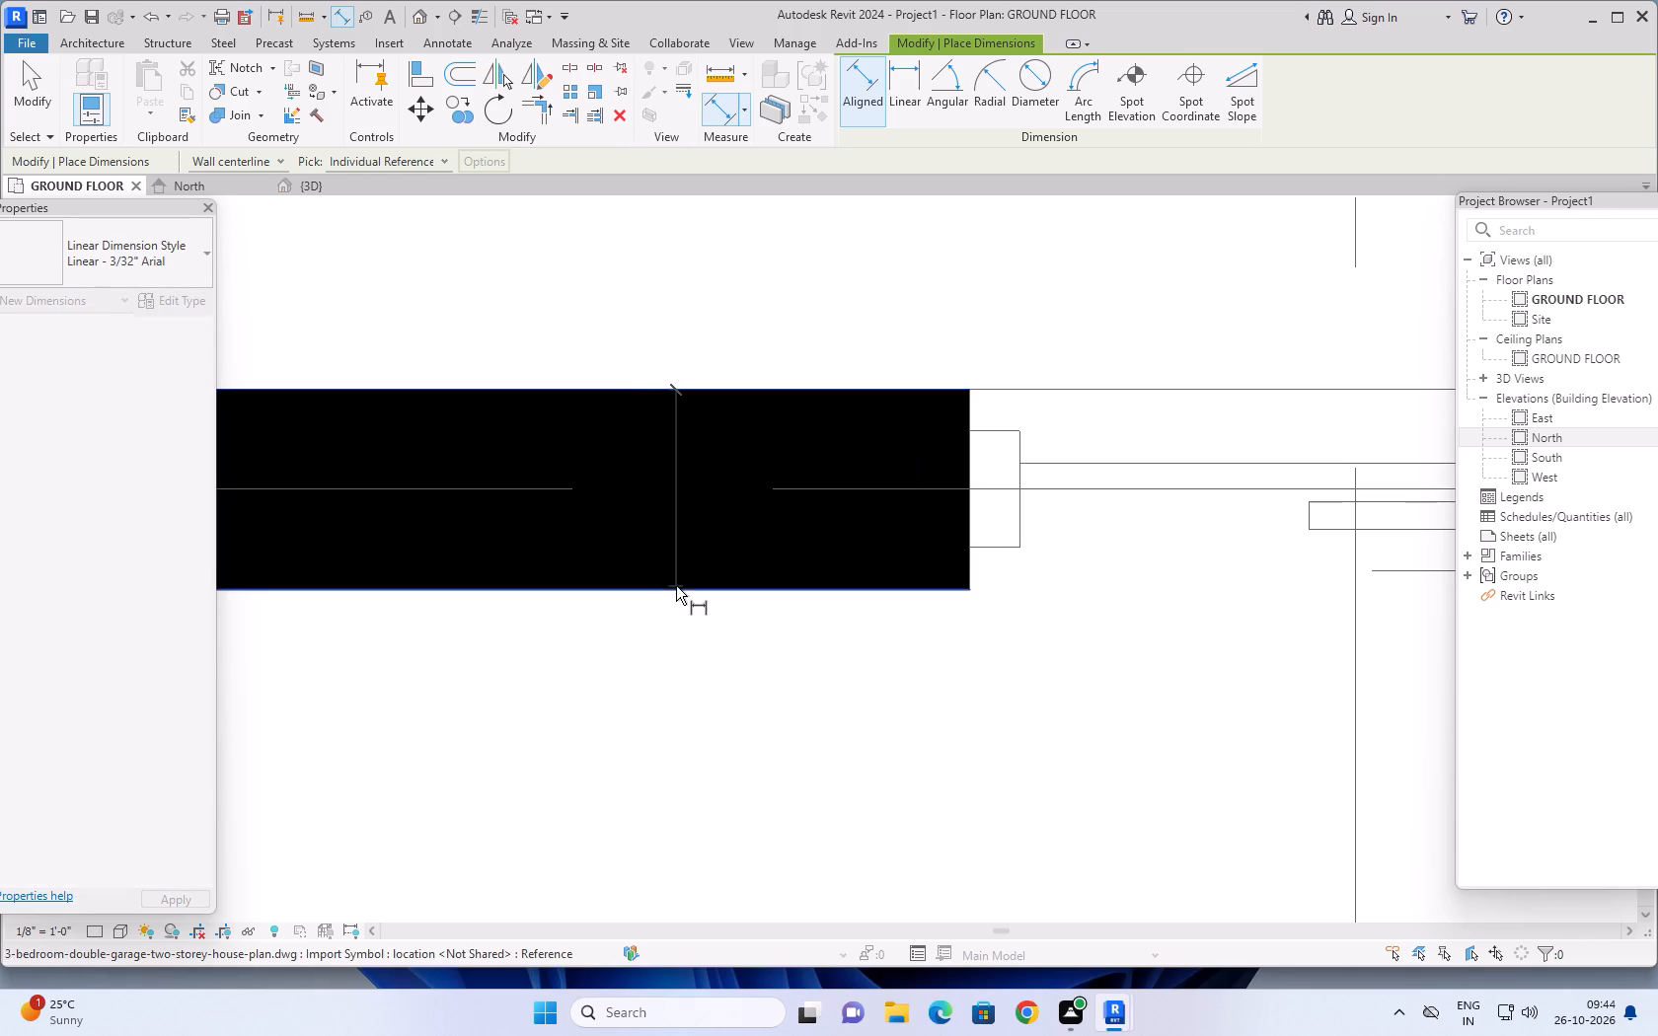
left_click(677, 590)
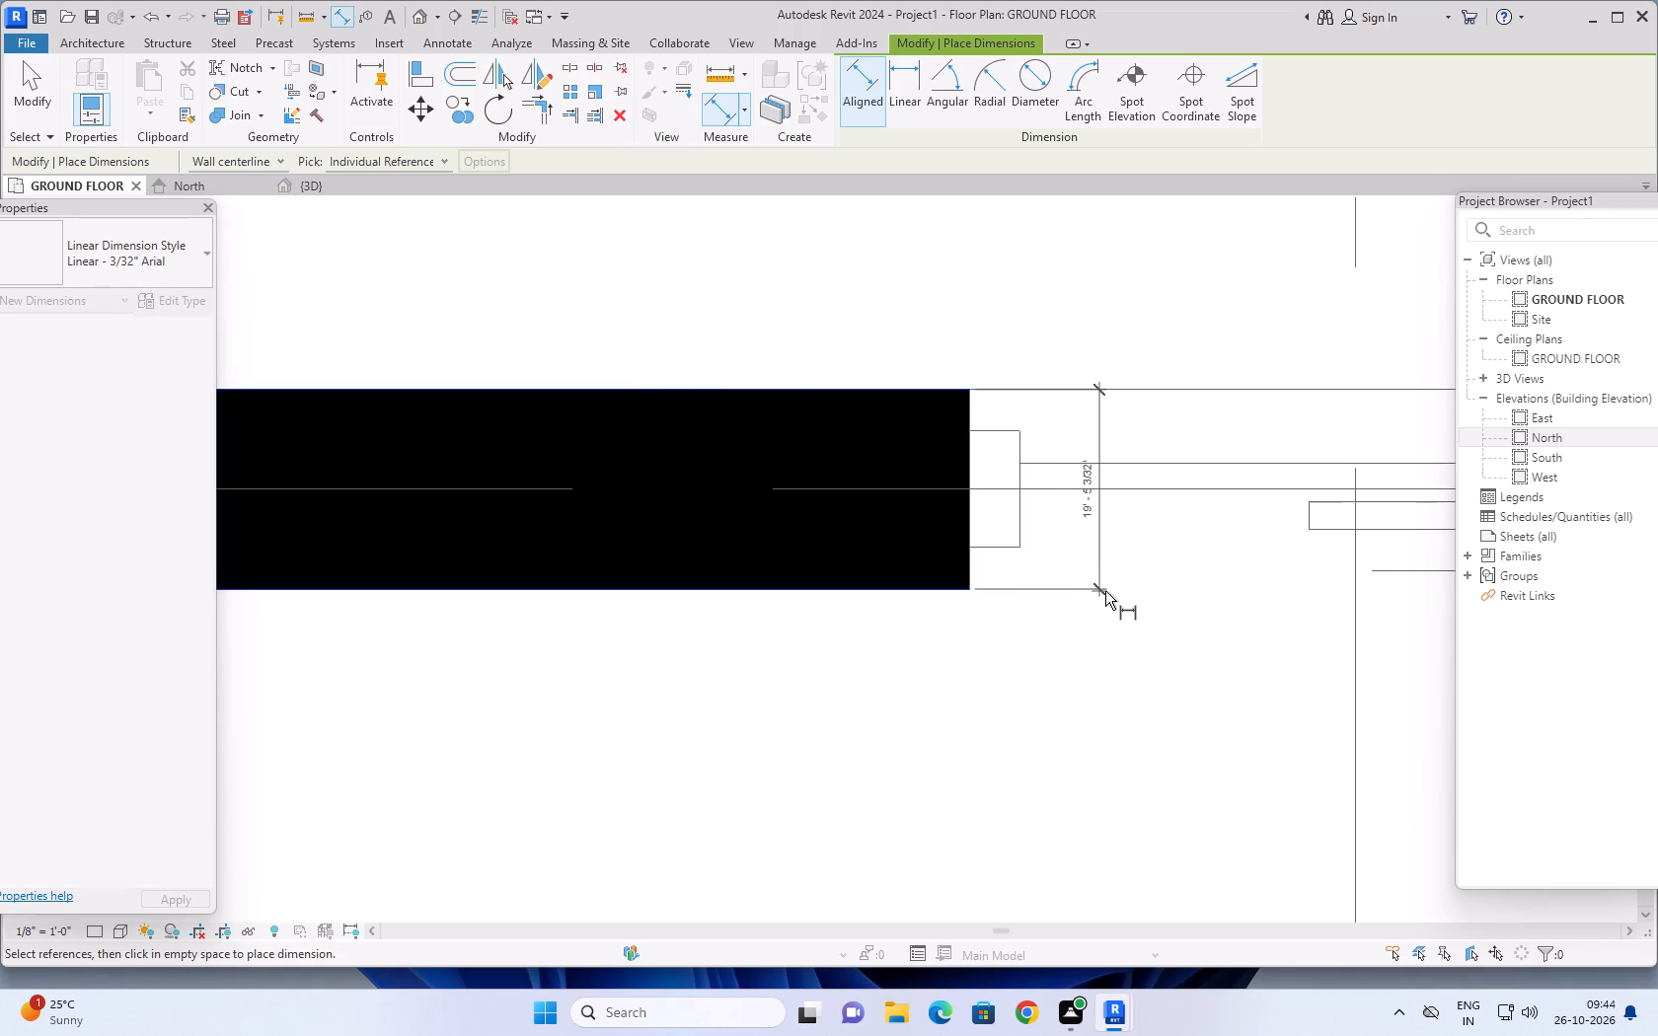
scroll(1105, 591, "up", 4)
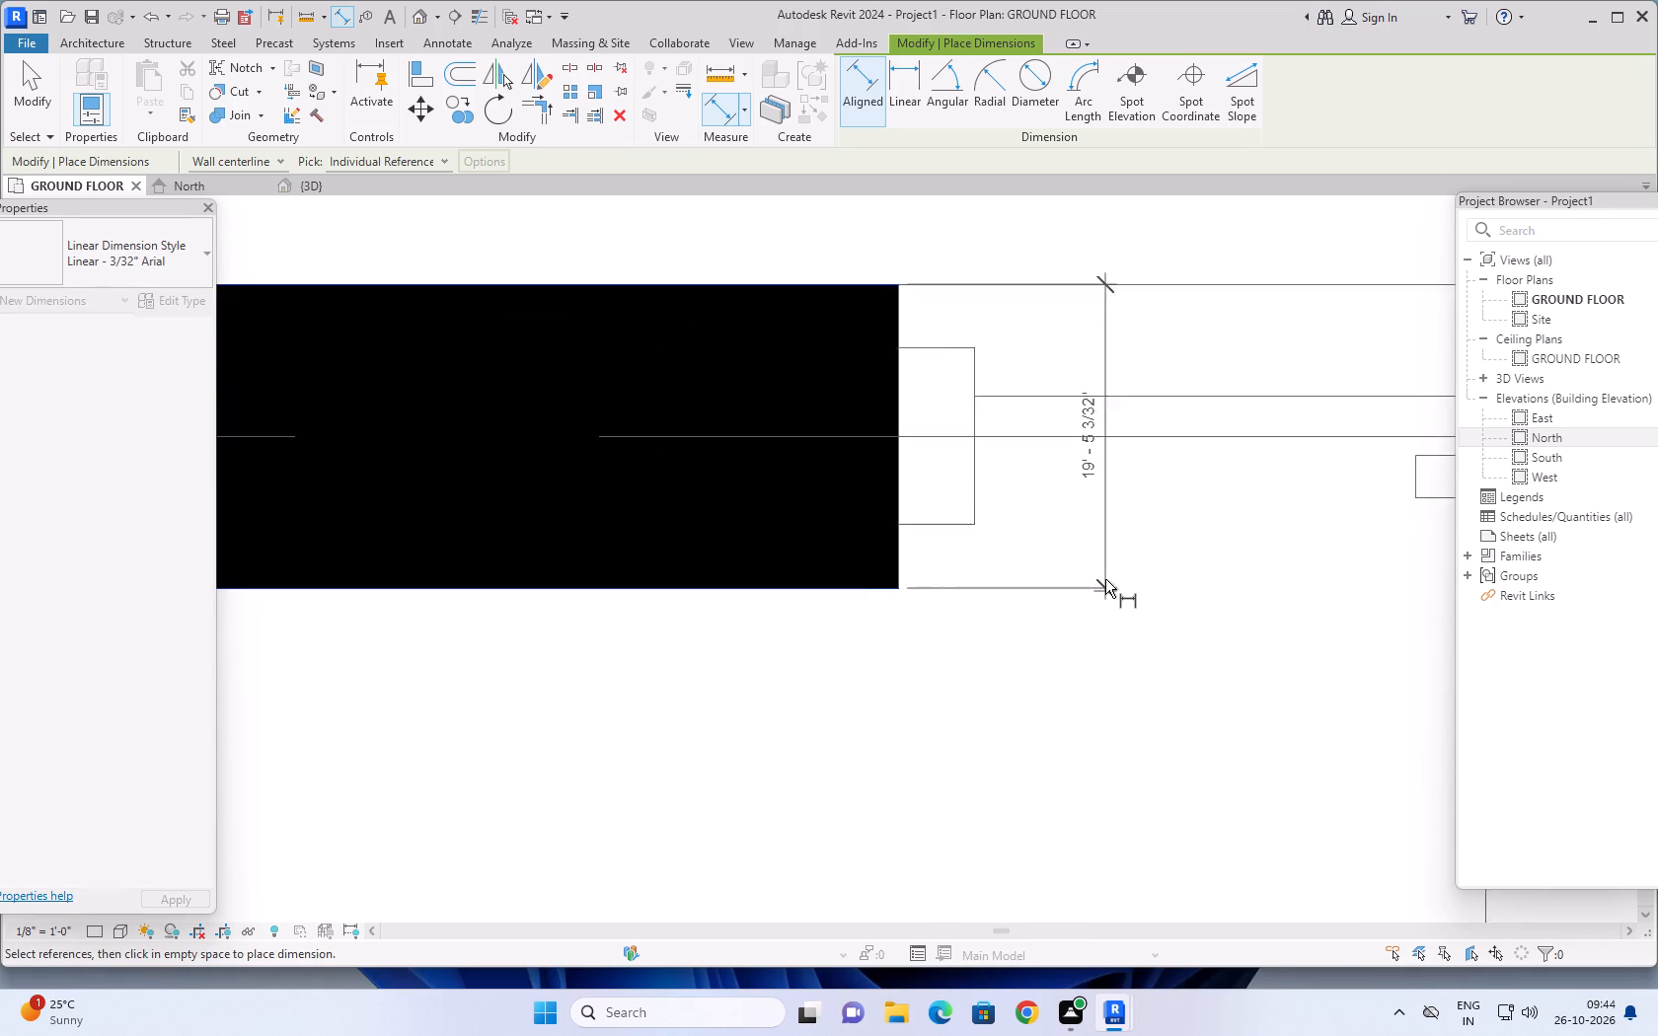
scroll(1105, 579, "up", 3)
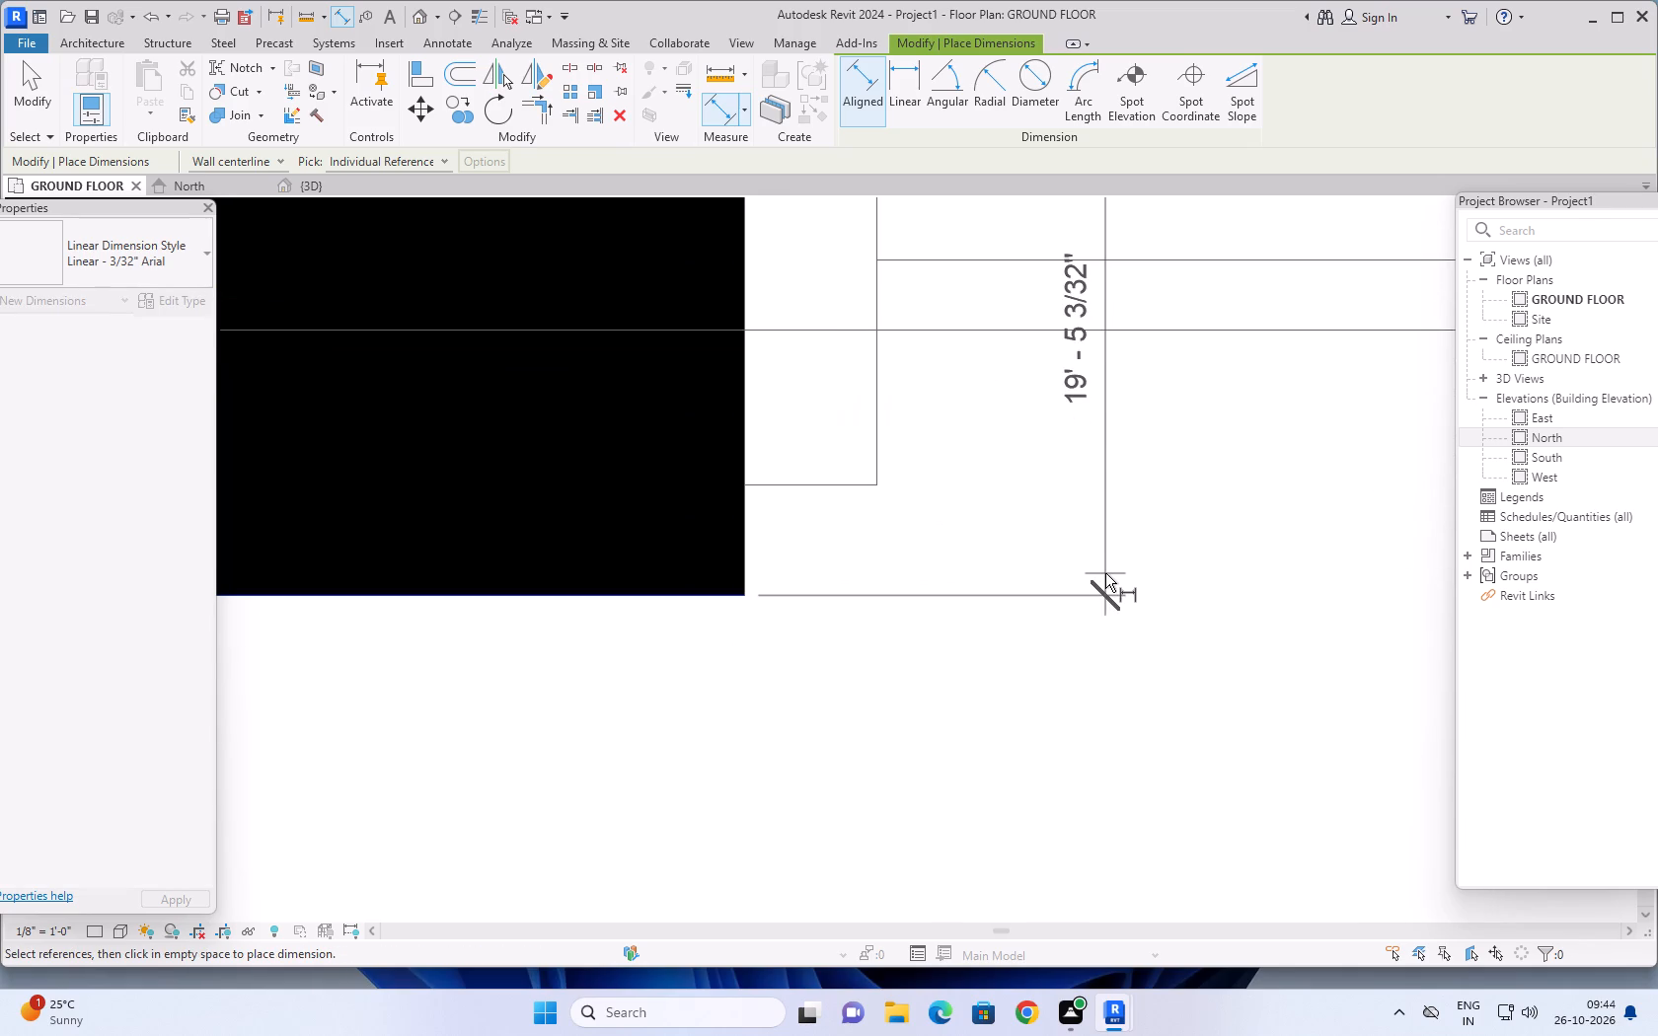
scroll(1105, 575, "down", 20)
key("Escape")
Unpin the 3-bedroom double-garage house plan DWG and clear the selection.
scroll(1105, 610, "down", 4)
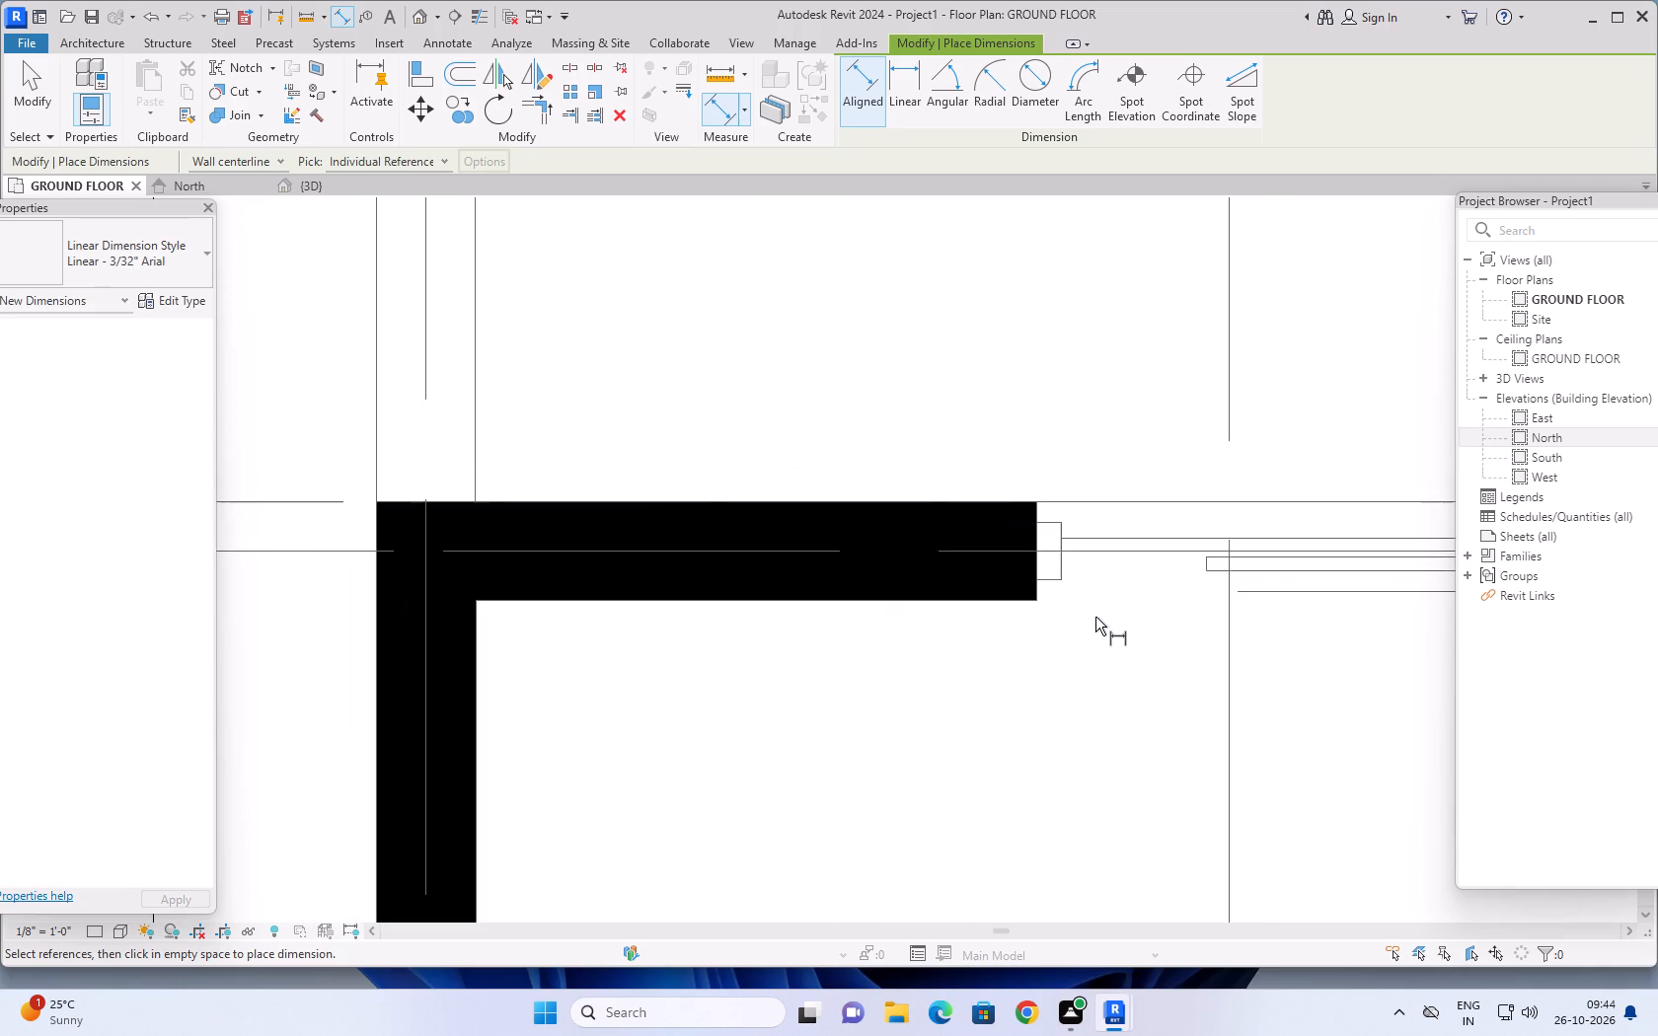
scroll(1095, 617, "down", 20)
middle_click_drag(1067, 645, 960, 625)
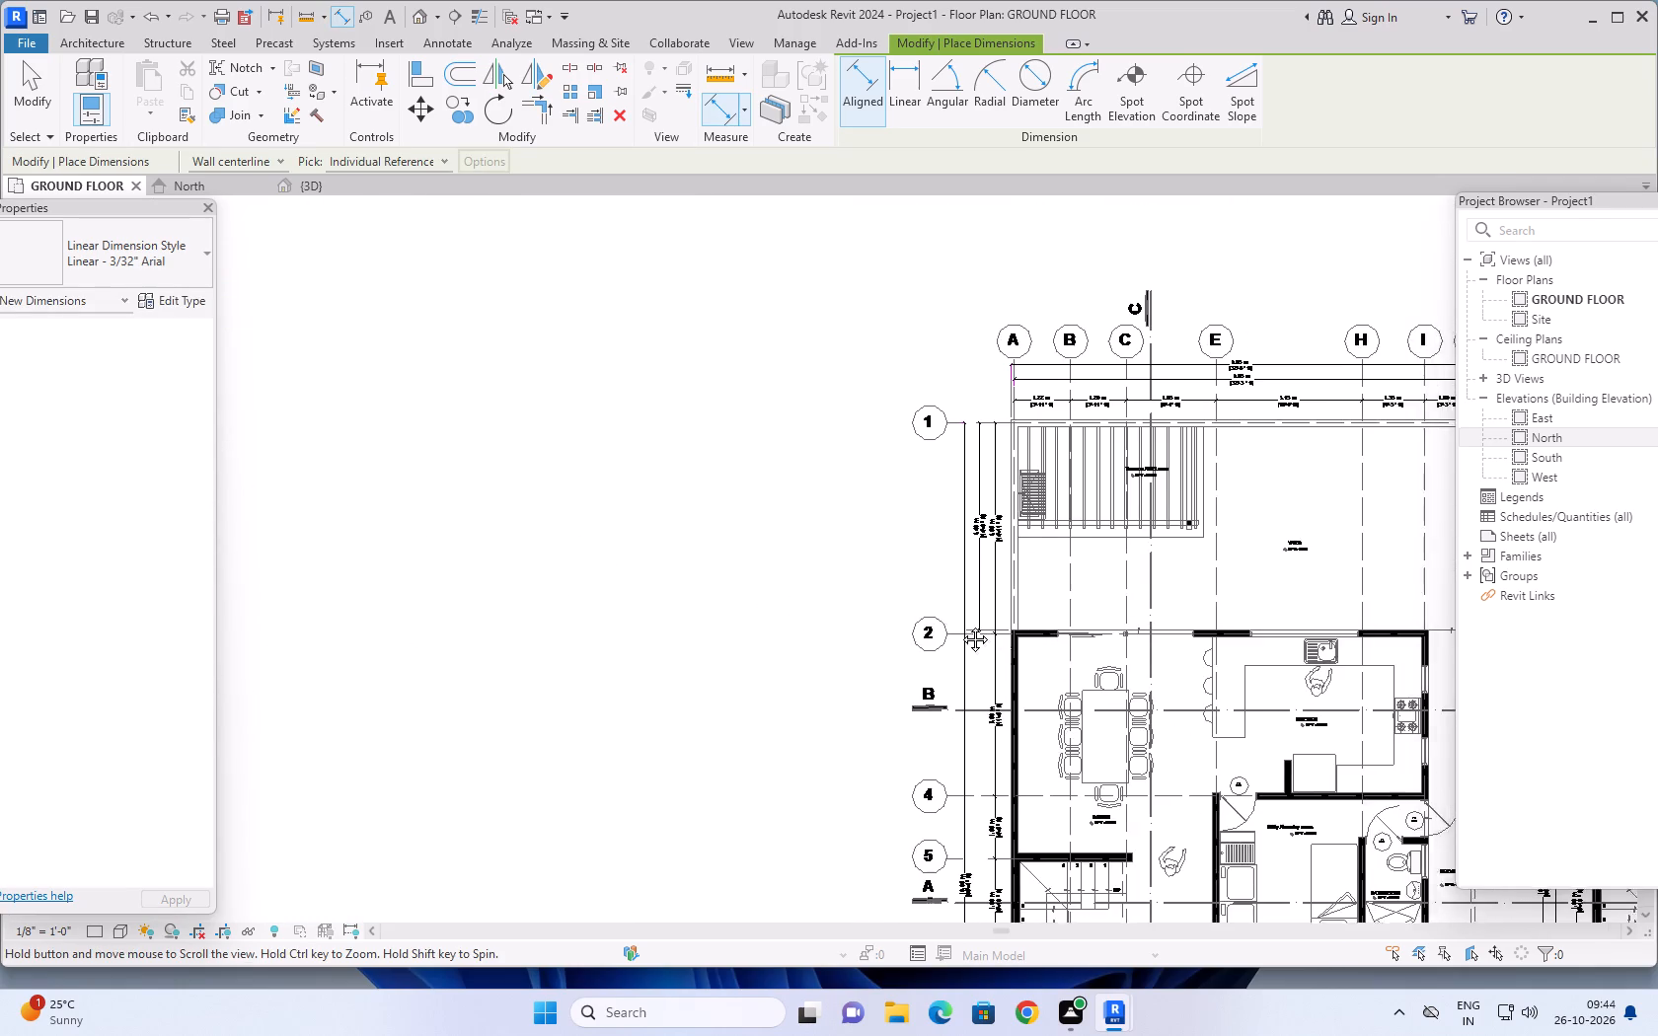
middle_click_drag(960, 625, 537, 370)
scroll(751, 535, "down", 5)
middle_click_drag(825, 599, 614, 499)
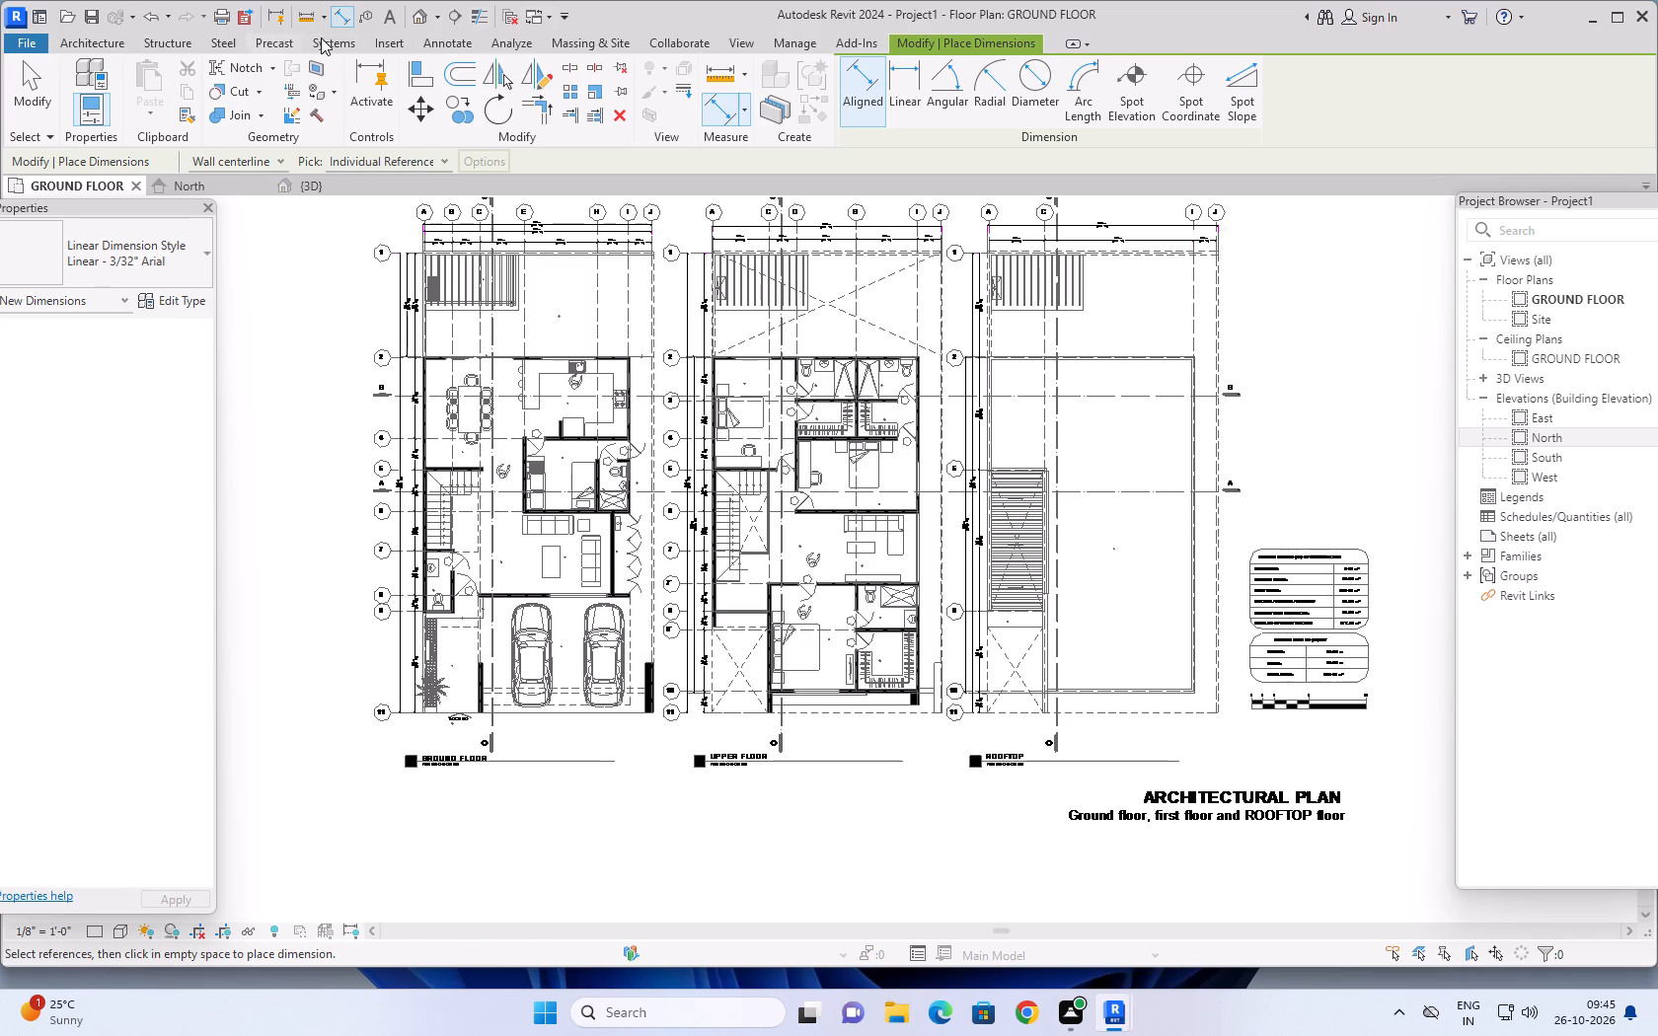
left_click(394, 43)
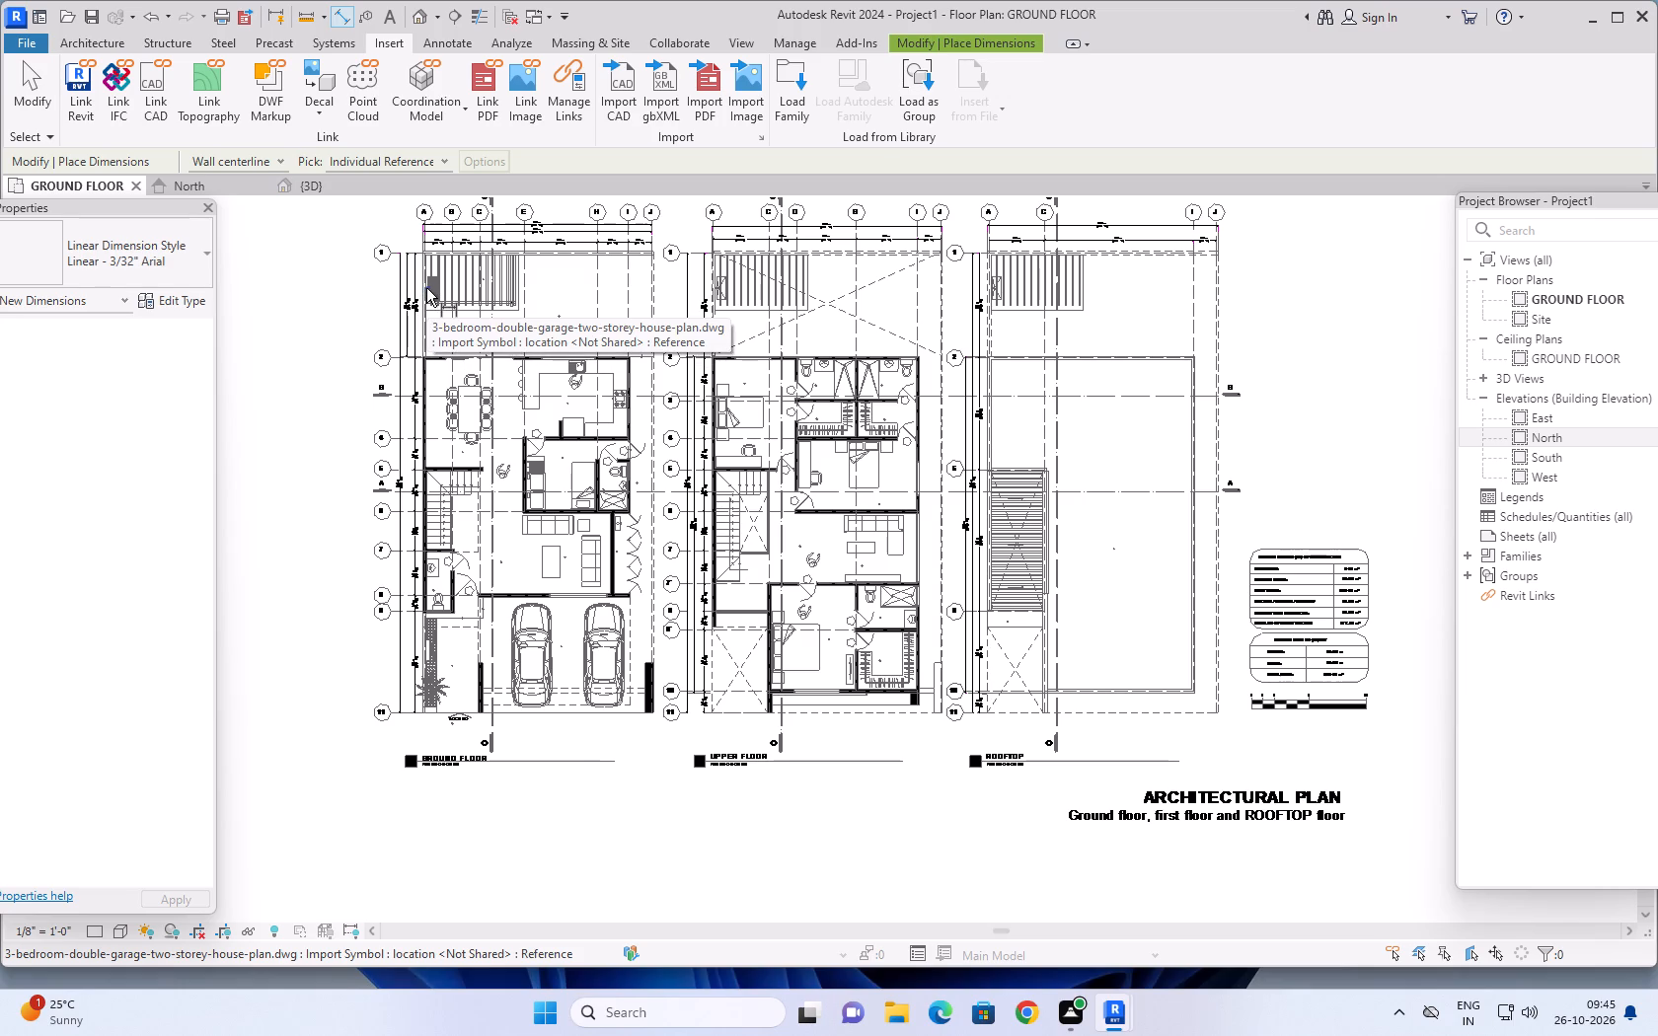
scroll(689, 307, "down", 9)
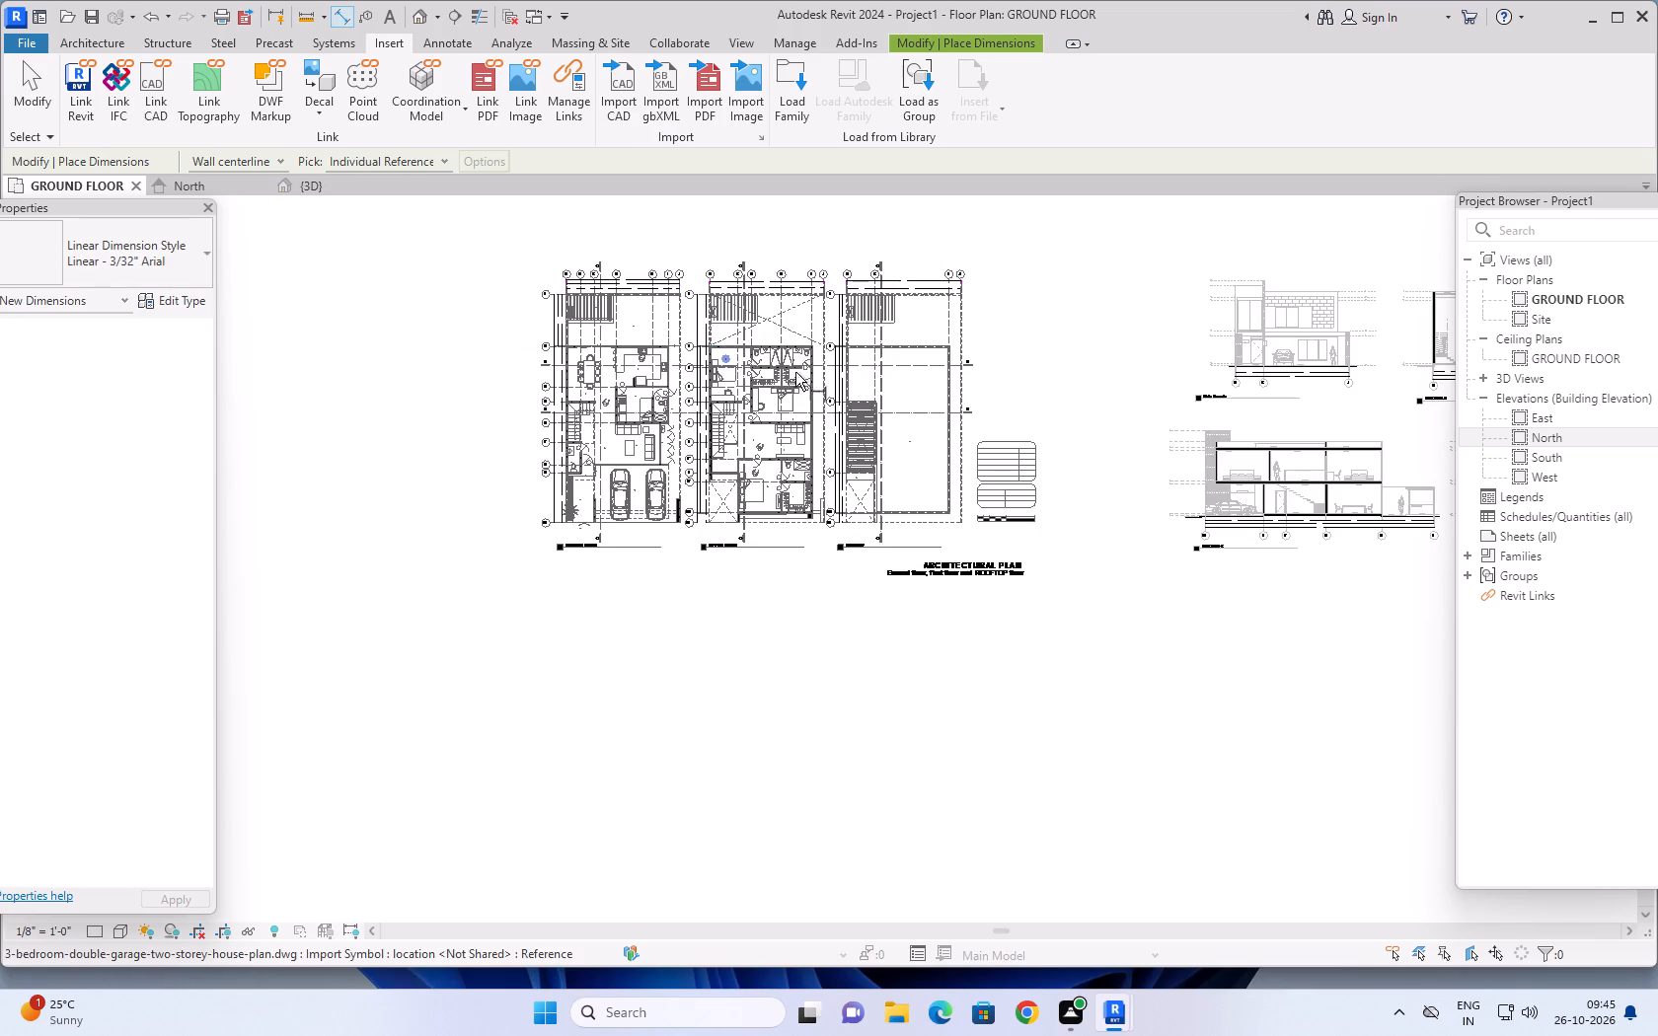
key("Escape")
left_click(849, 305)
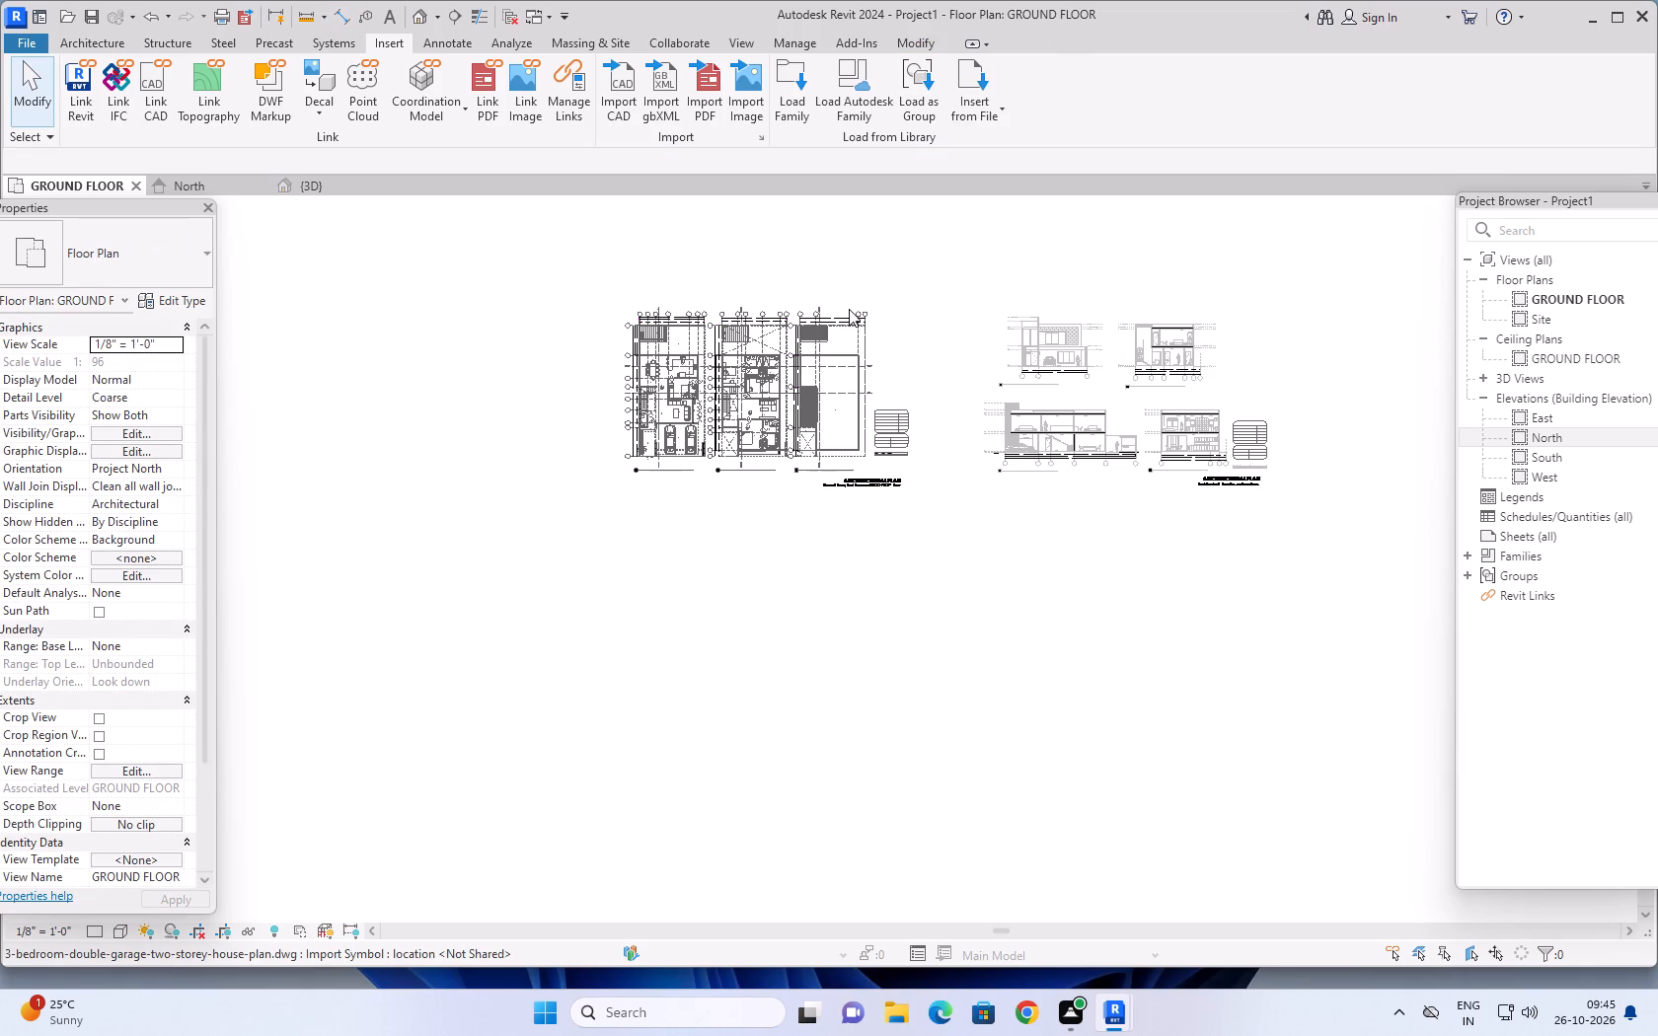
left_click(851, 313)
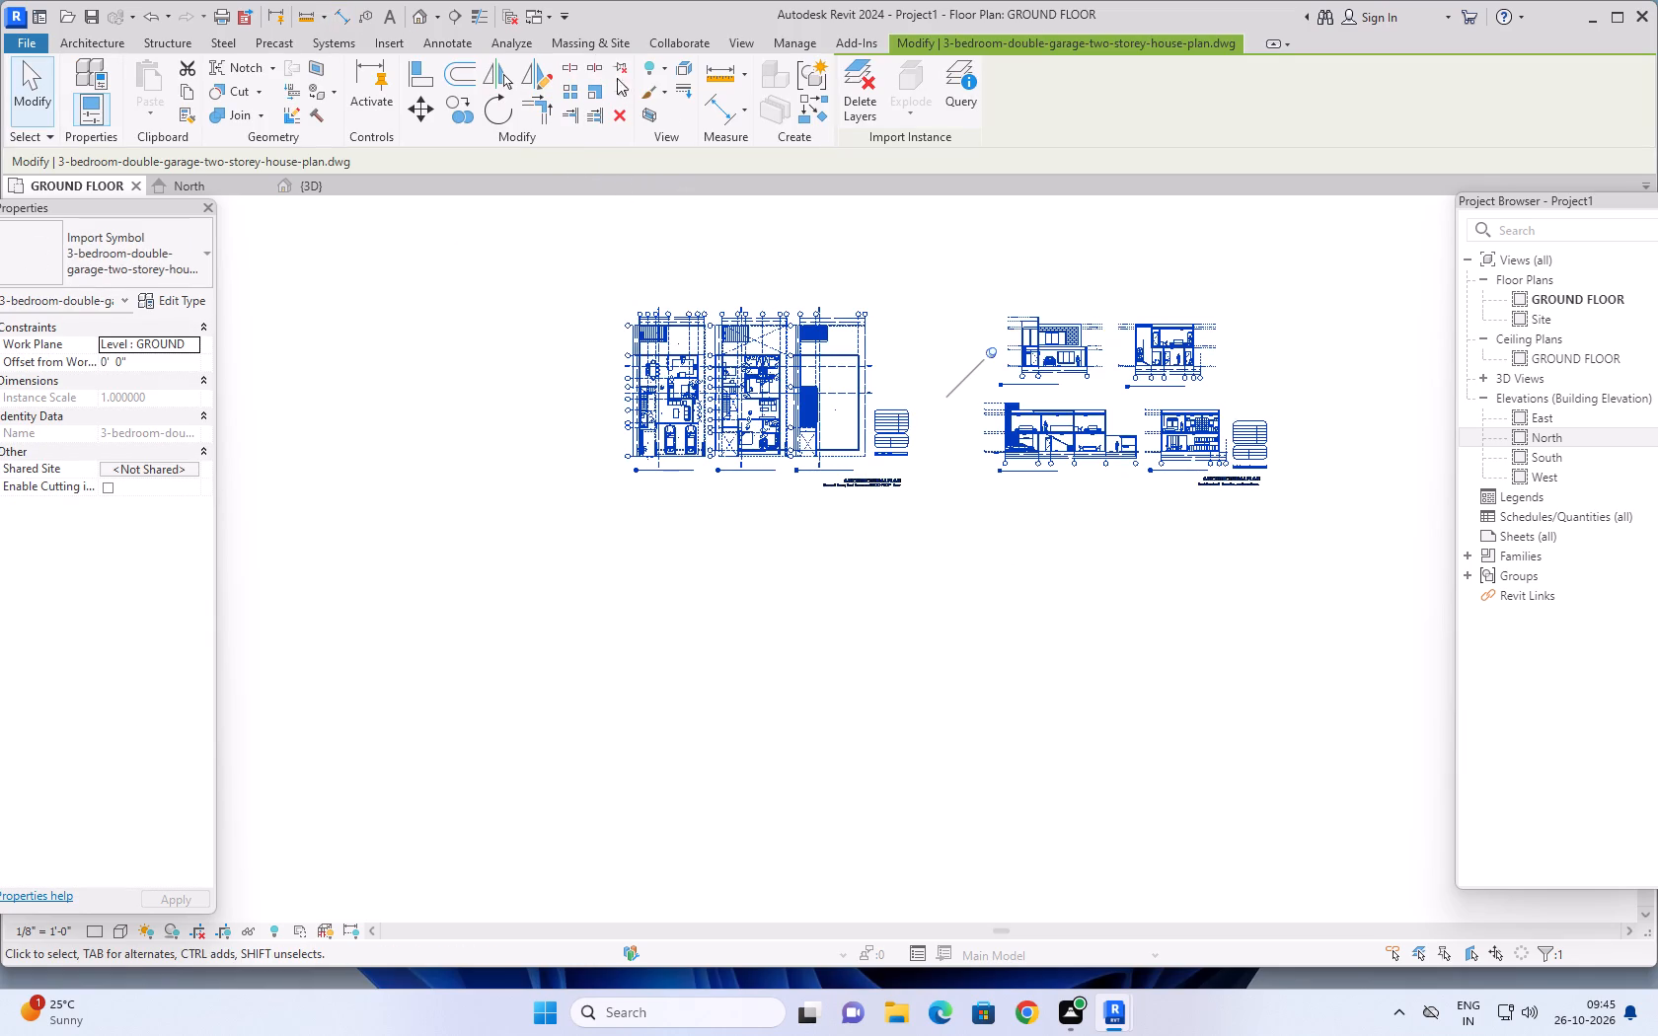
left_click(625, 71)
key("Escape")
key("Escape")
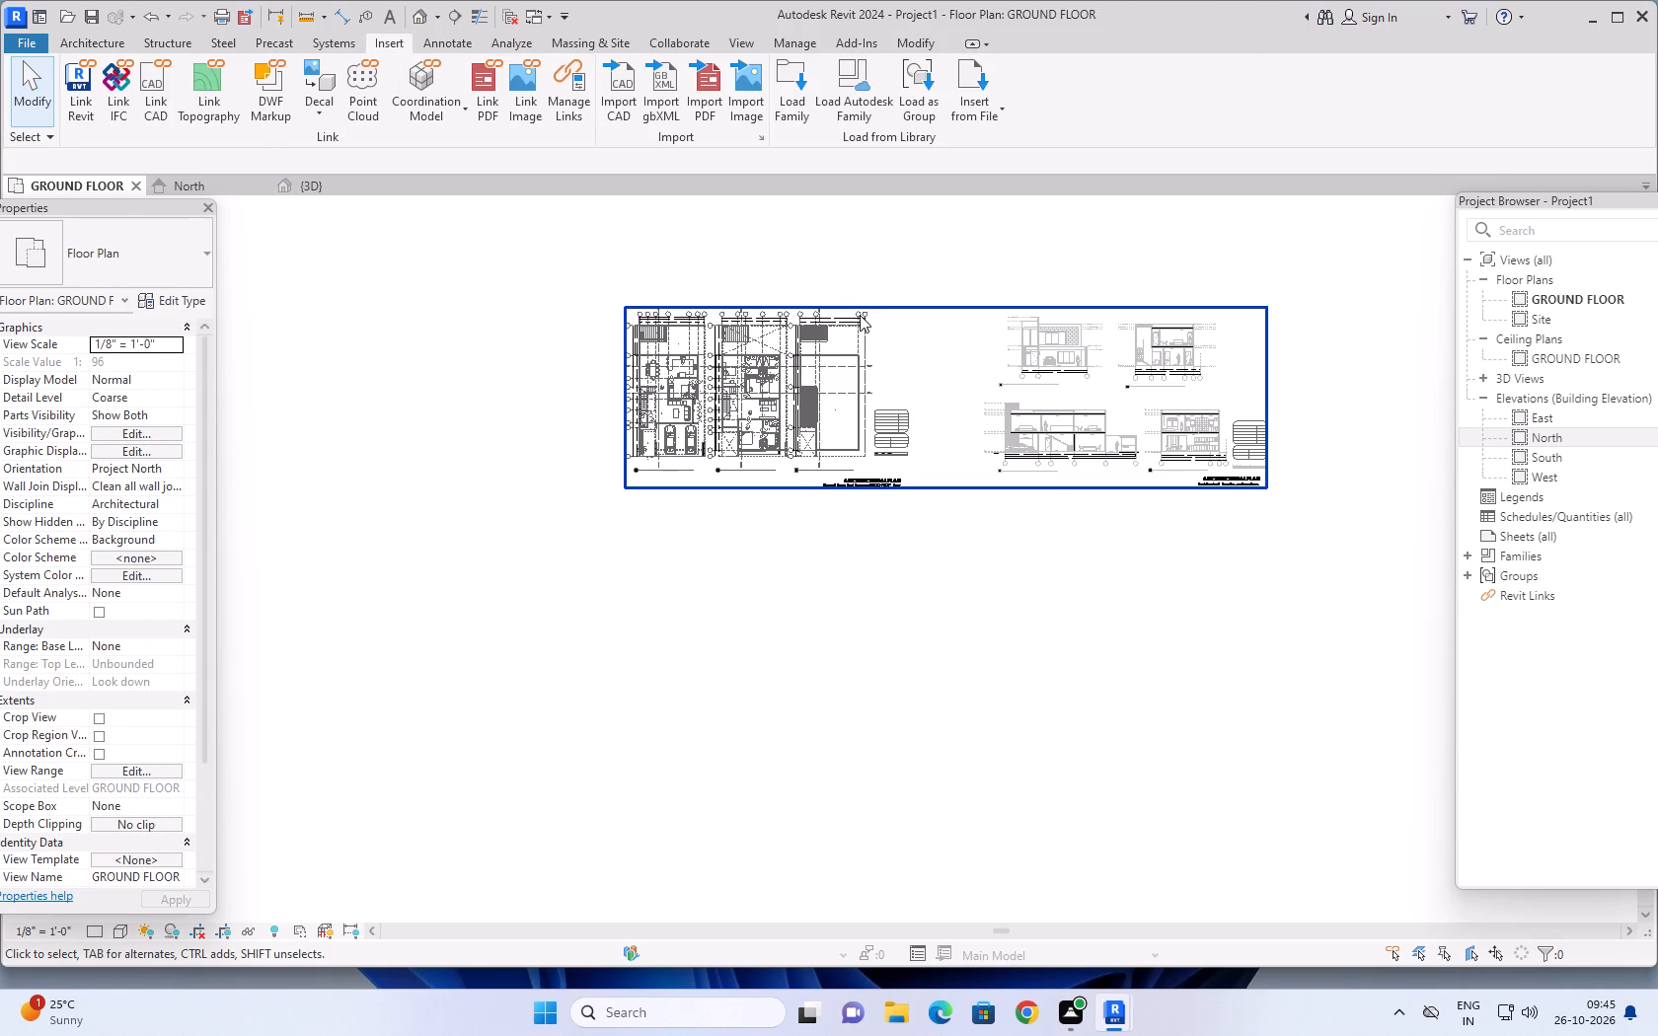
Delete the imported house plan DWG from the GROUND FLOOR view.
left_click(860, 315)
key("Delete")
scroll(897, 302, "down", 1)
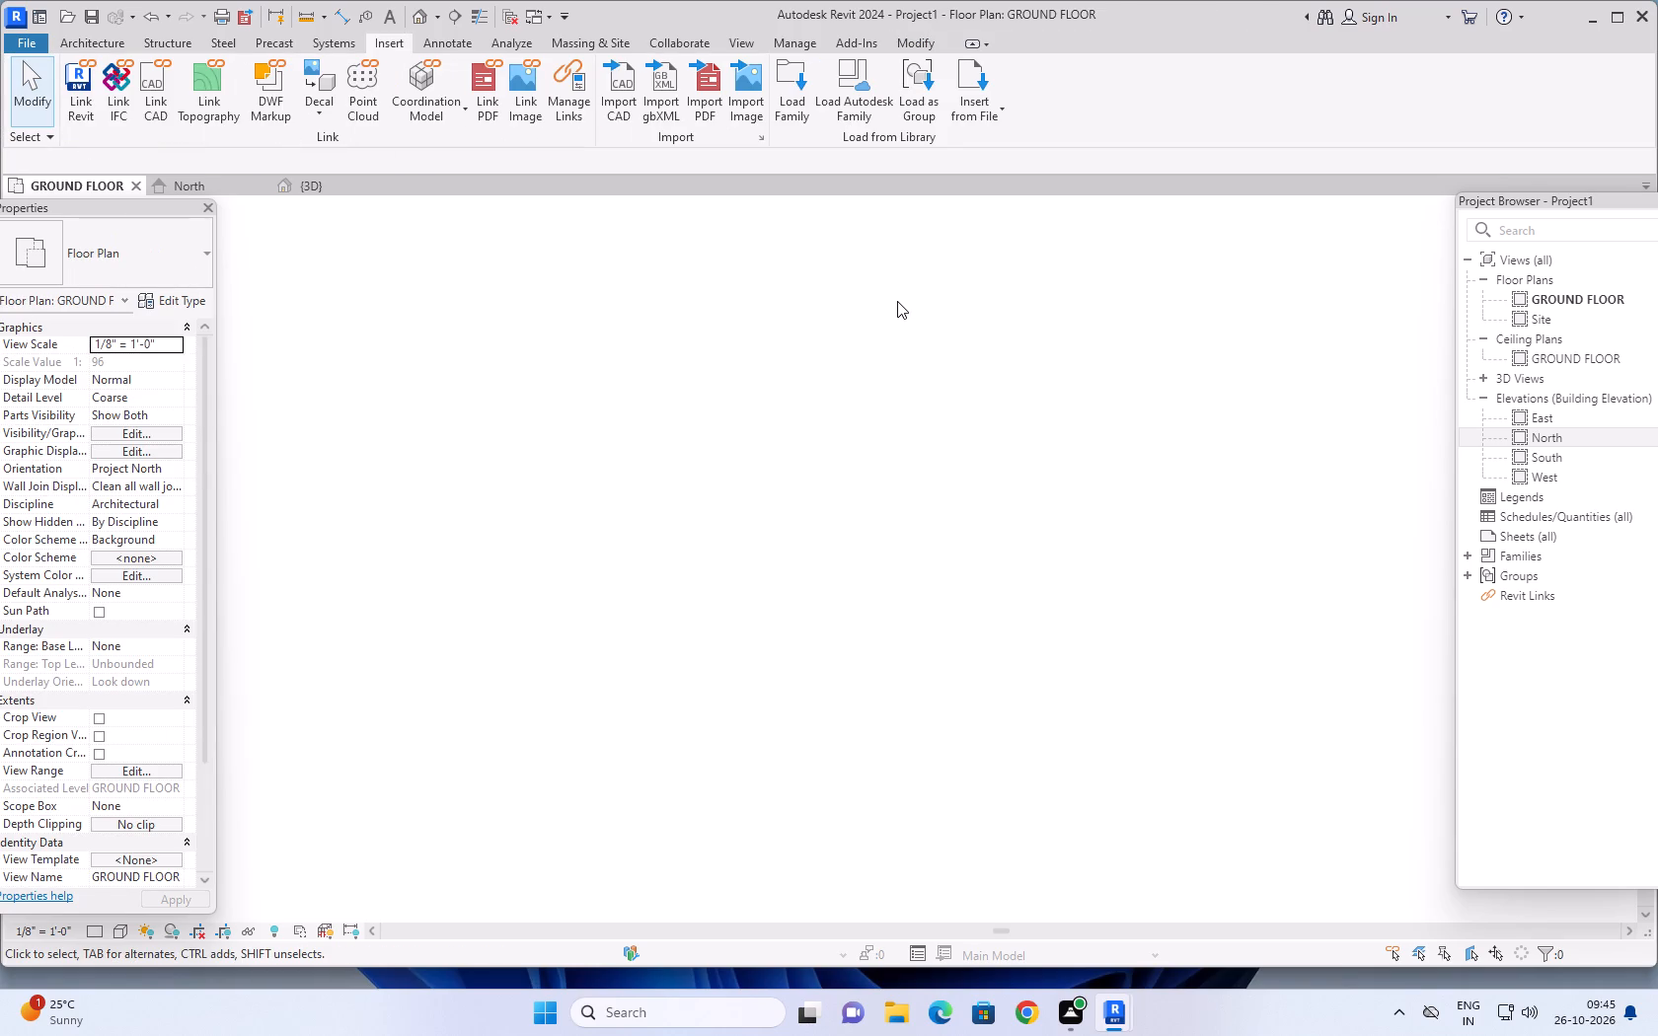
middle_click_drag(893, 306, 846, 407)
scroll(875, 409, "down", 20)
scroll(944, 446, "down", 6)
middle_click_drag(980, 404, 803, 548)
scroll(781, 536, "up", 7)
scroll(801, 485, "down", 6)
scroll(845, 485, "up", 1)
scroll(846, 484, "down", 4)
Undo the recent edits back to the state before the house plan DWG was imported.
key("ctrl+z")
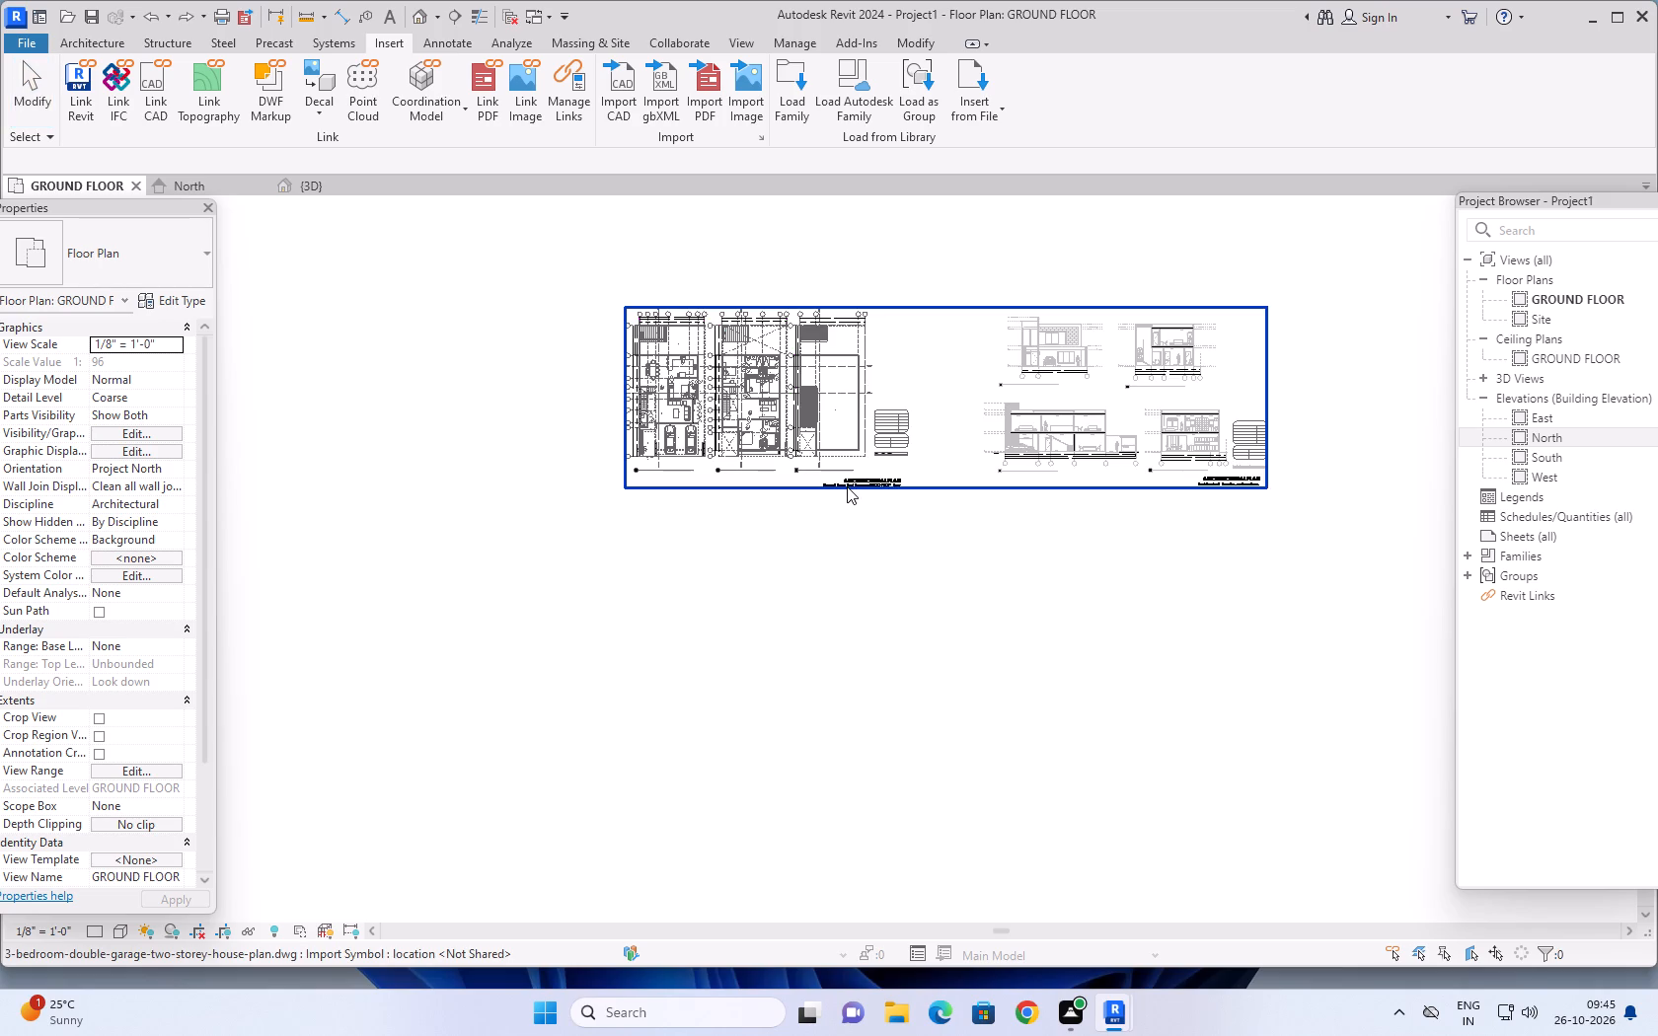
key("ctrl+z")
key("ctrl+z")
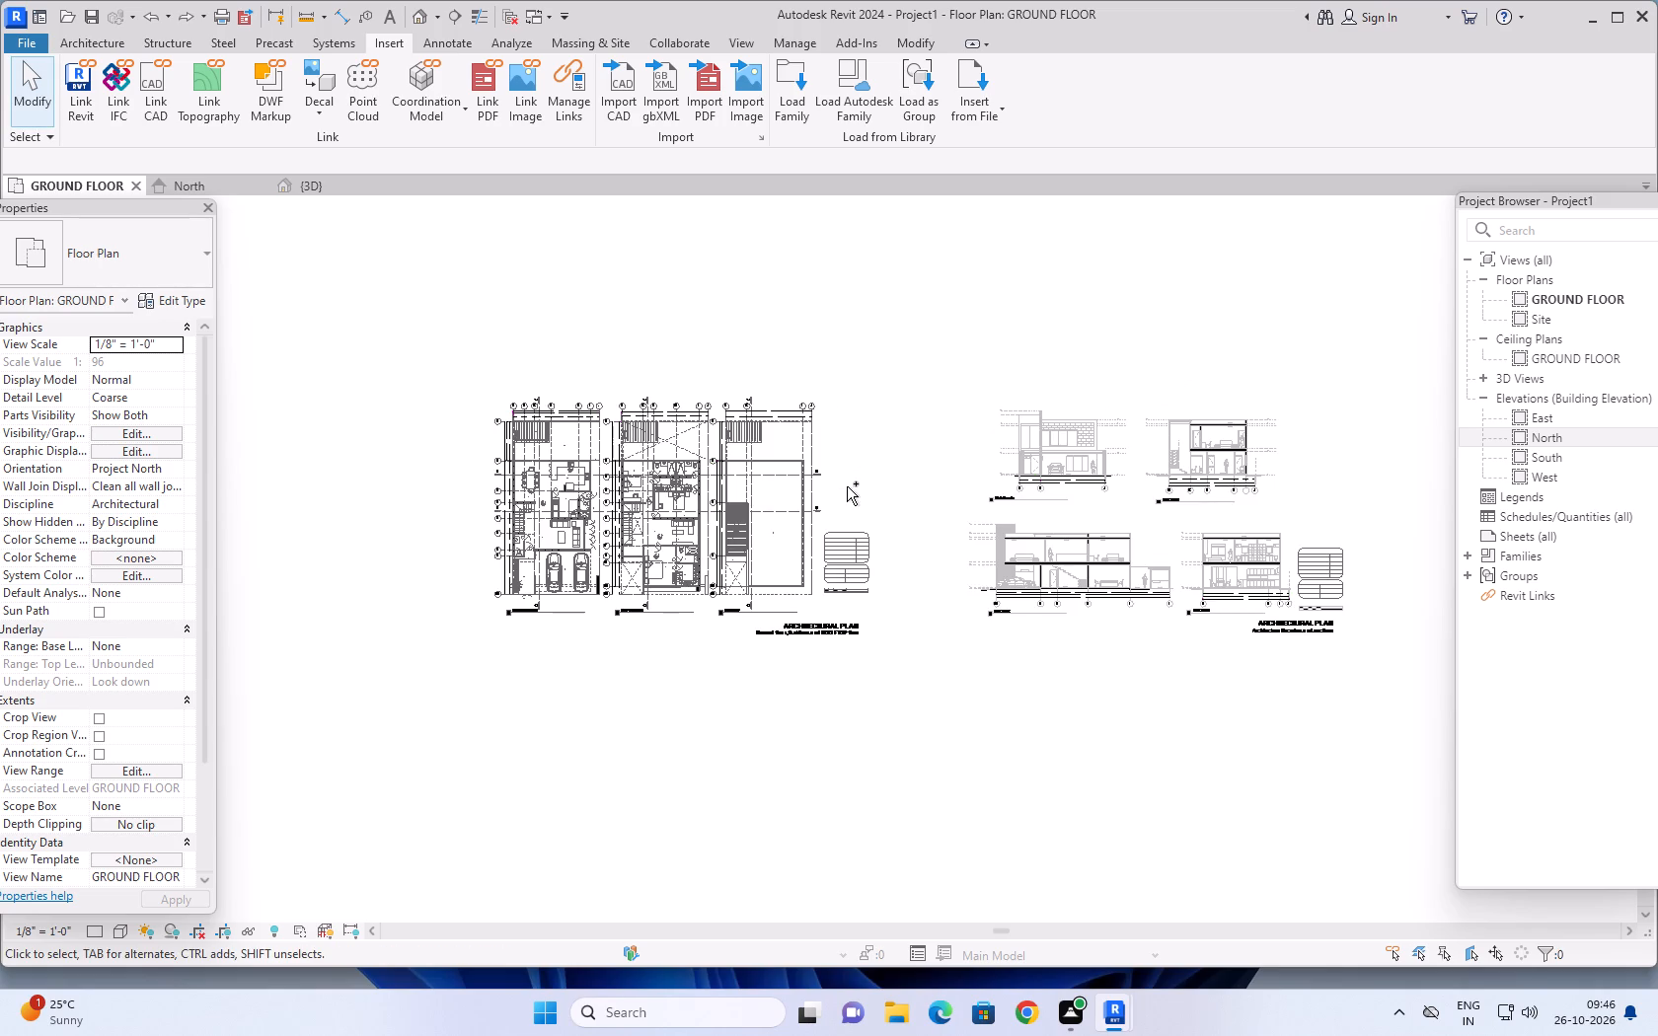
key("ctrl+z")
middle_click_drag(834, 490, 876, 486)
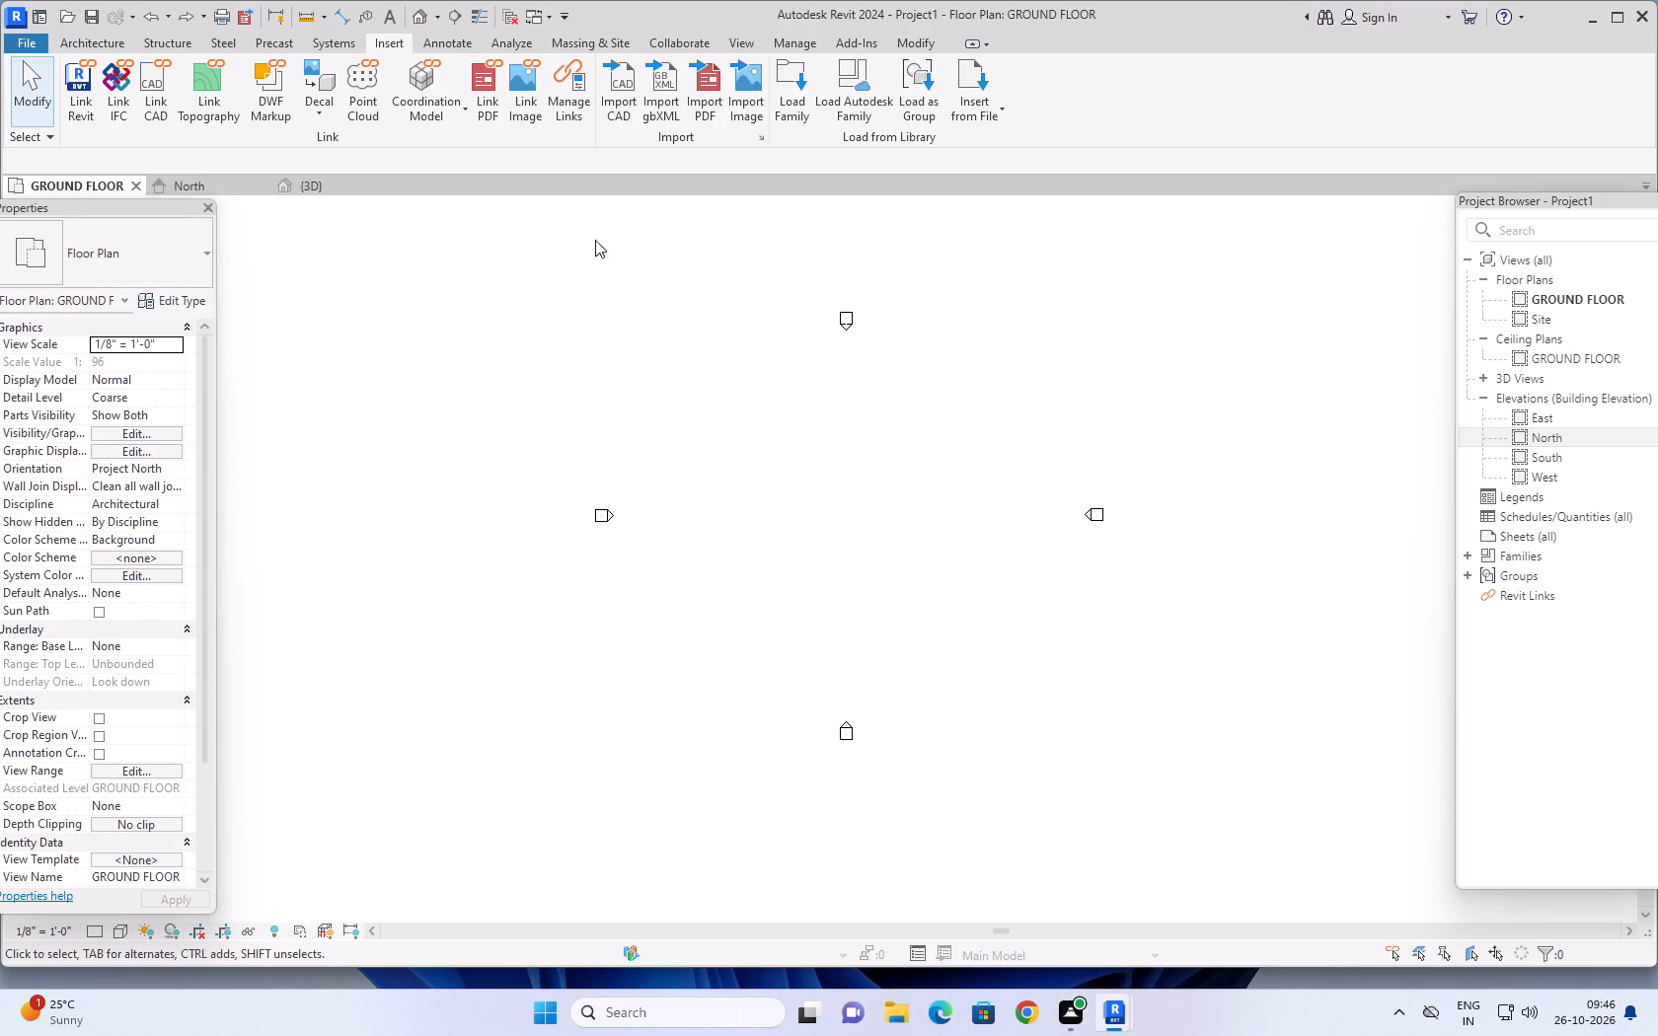
Import 3-bedroom-double-garage-two-storey-house-plan.dwg on GROUND FLOOR with Auto-Detect units and Auto - Center to Center positioning, and fit it in view.
left_click(620, 95)
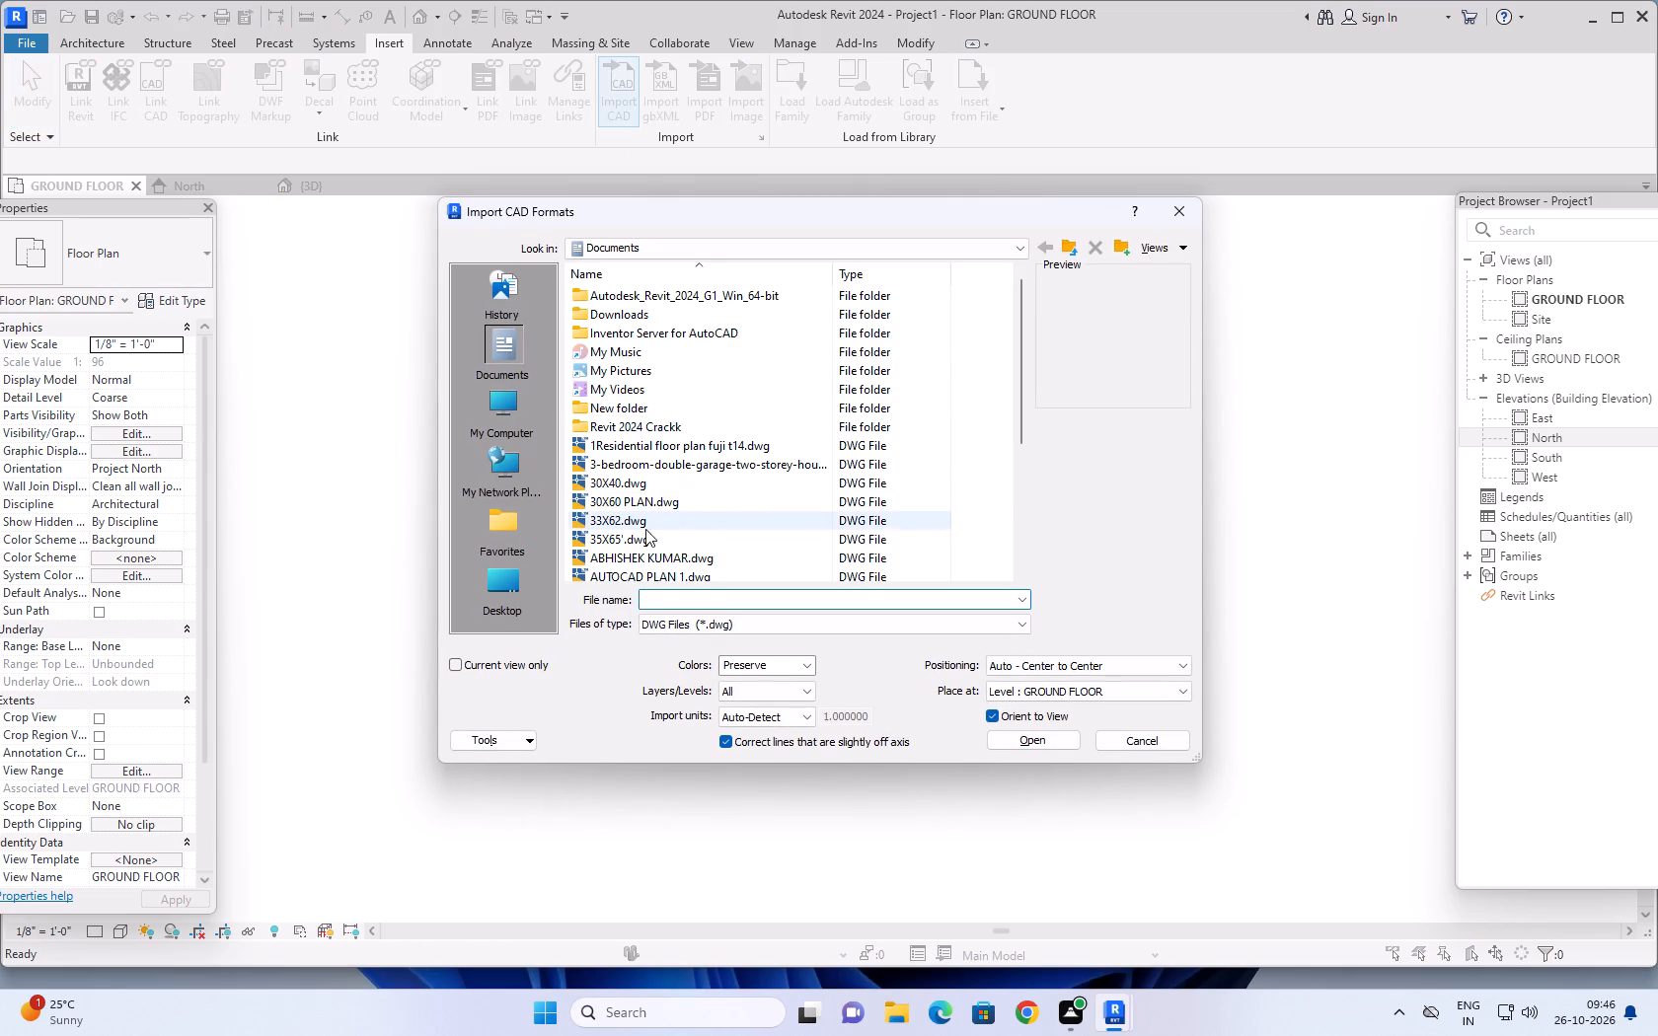
left_click(673, 465)
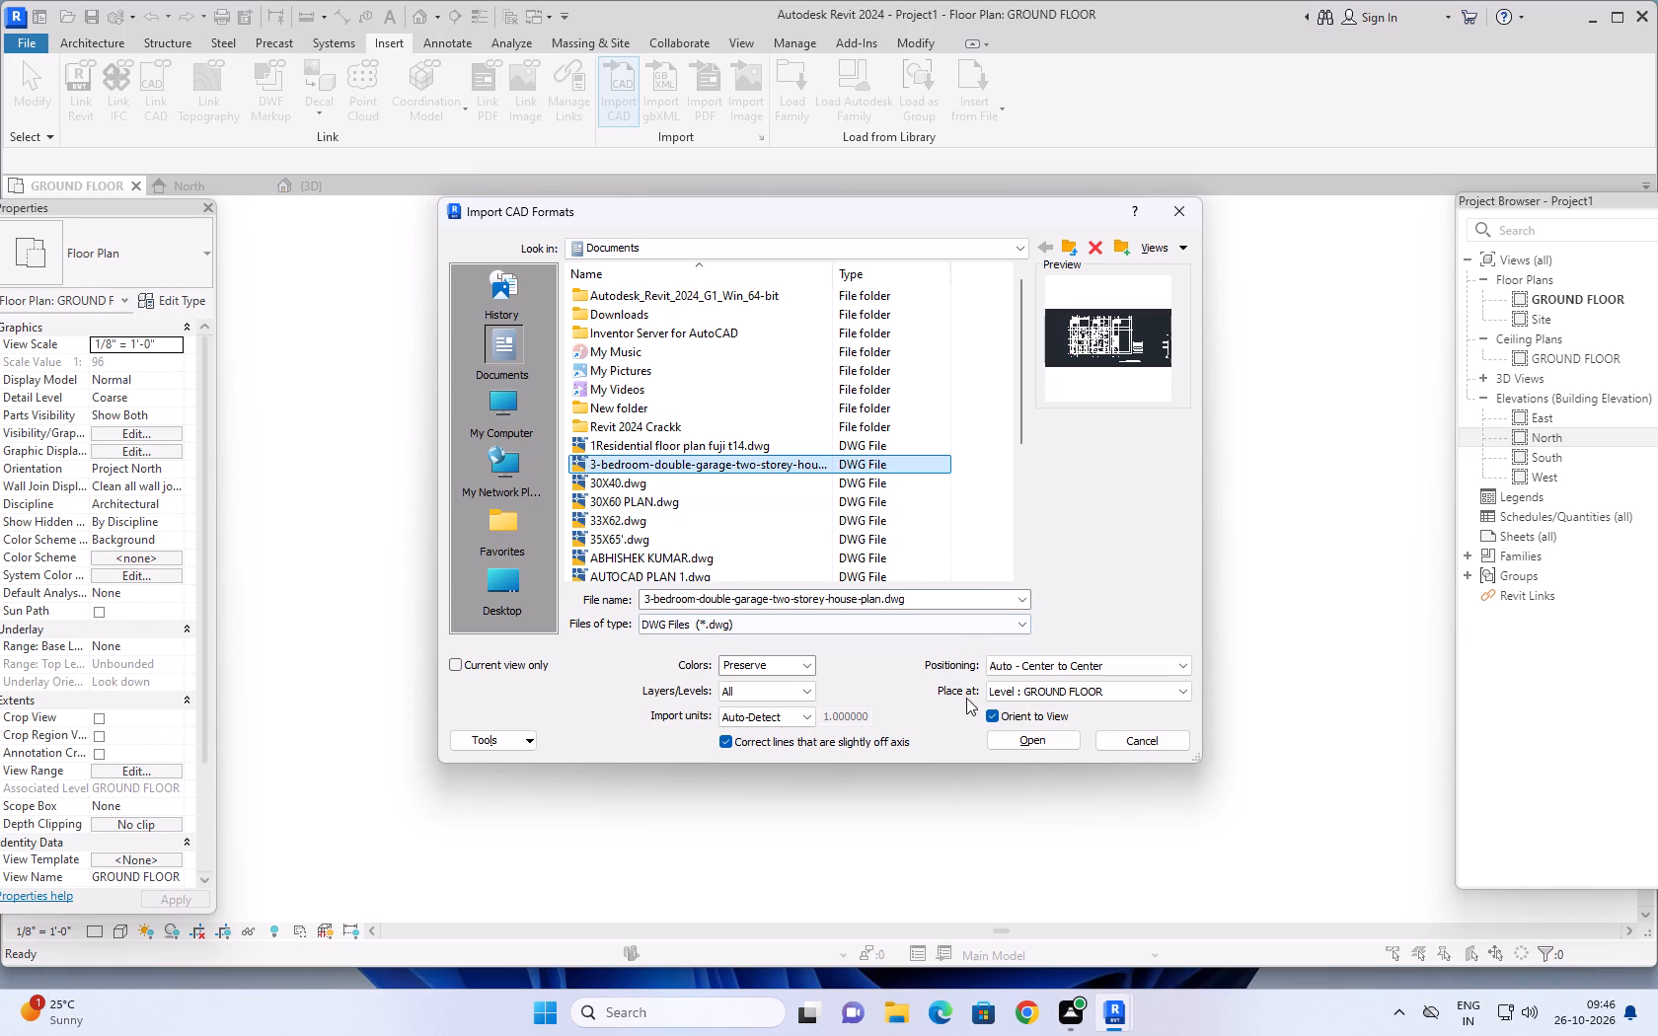
left_click(1043, 739)
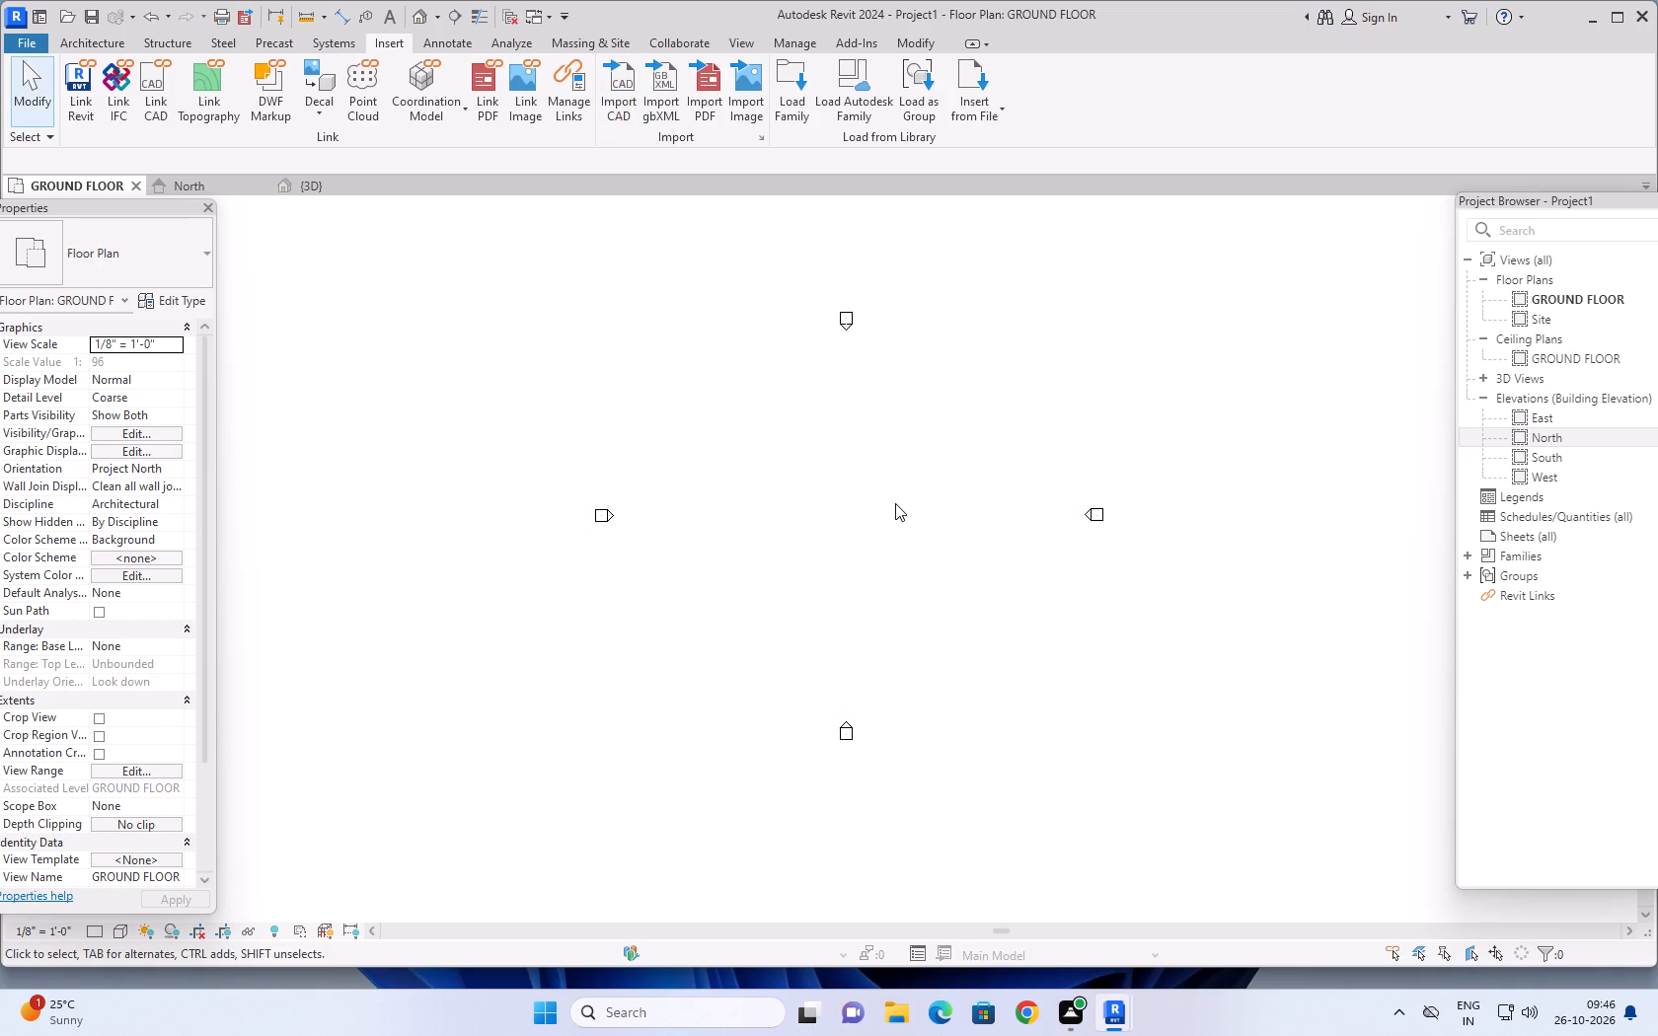
scroll(875, 498, "up", 2)
scroll(886, 485, "down", 1)
type("ZE")
Examine the imported DWG's overall layout and the ground-floor plan's grid dimensions around the terrace and yard.
scroll(889, 489, "down", 2)
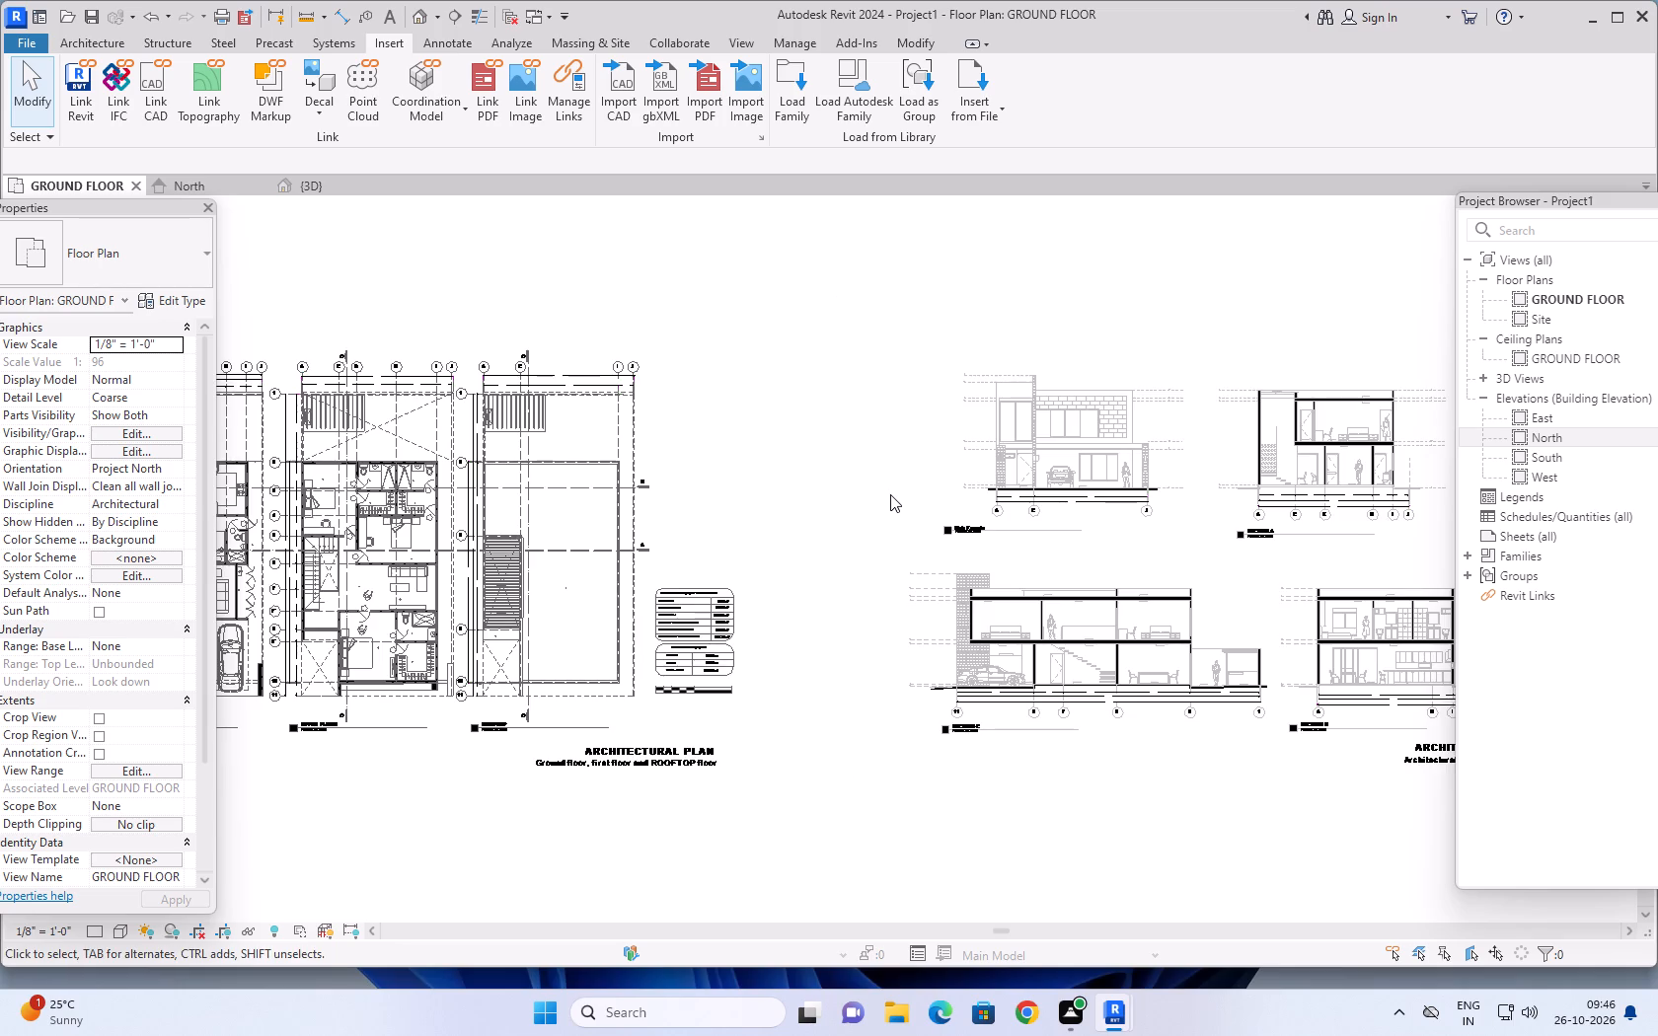
scroll(890, 494, "down", 8)
middle_click_drag(809, 421, 833, 407)
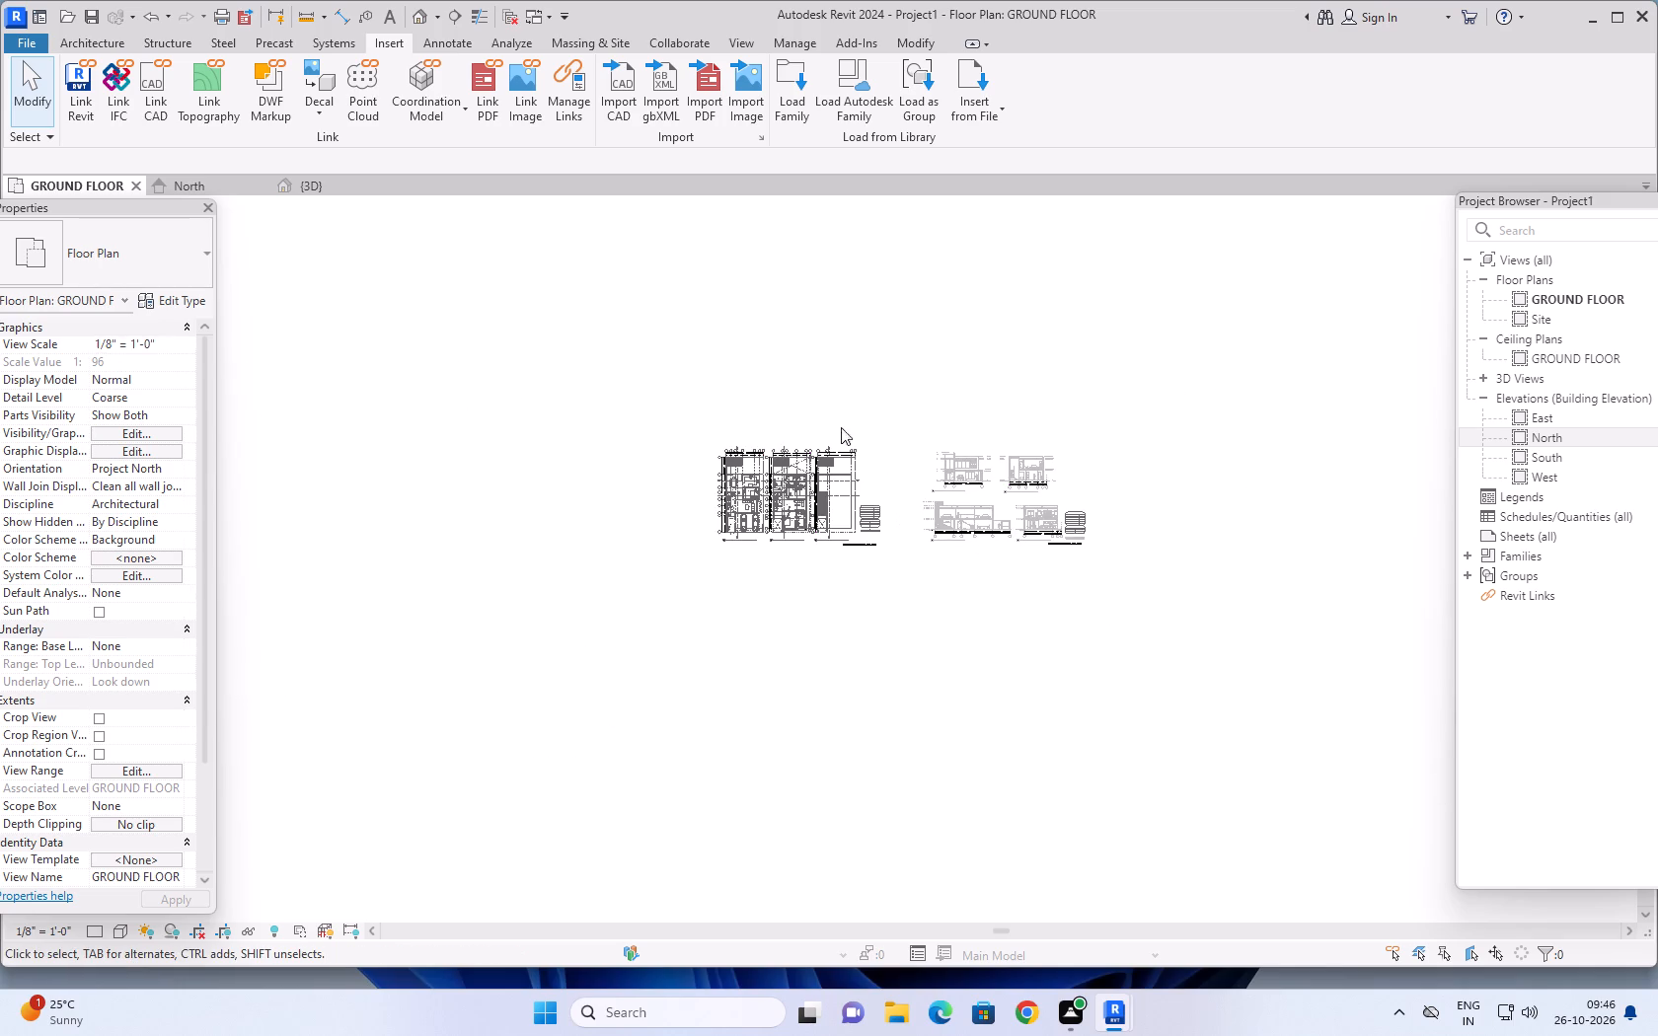
key("Escape")
key("Escape")
scroll(846, 455, "up", 9)
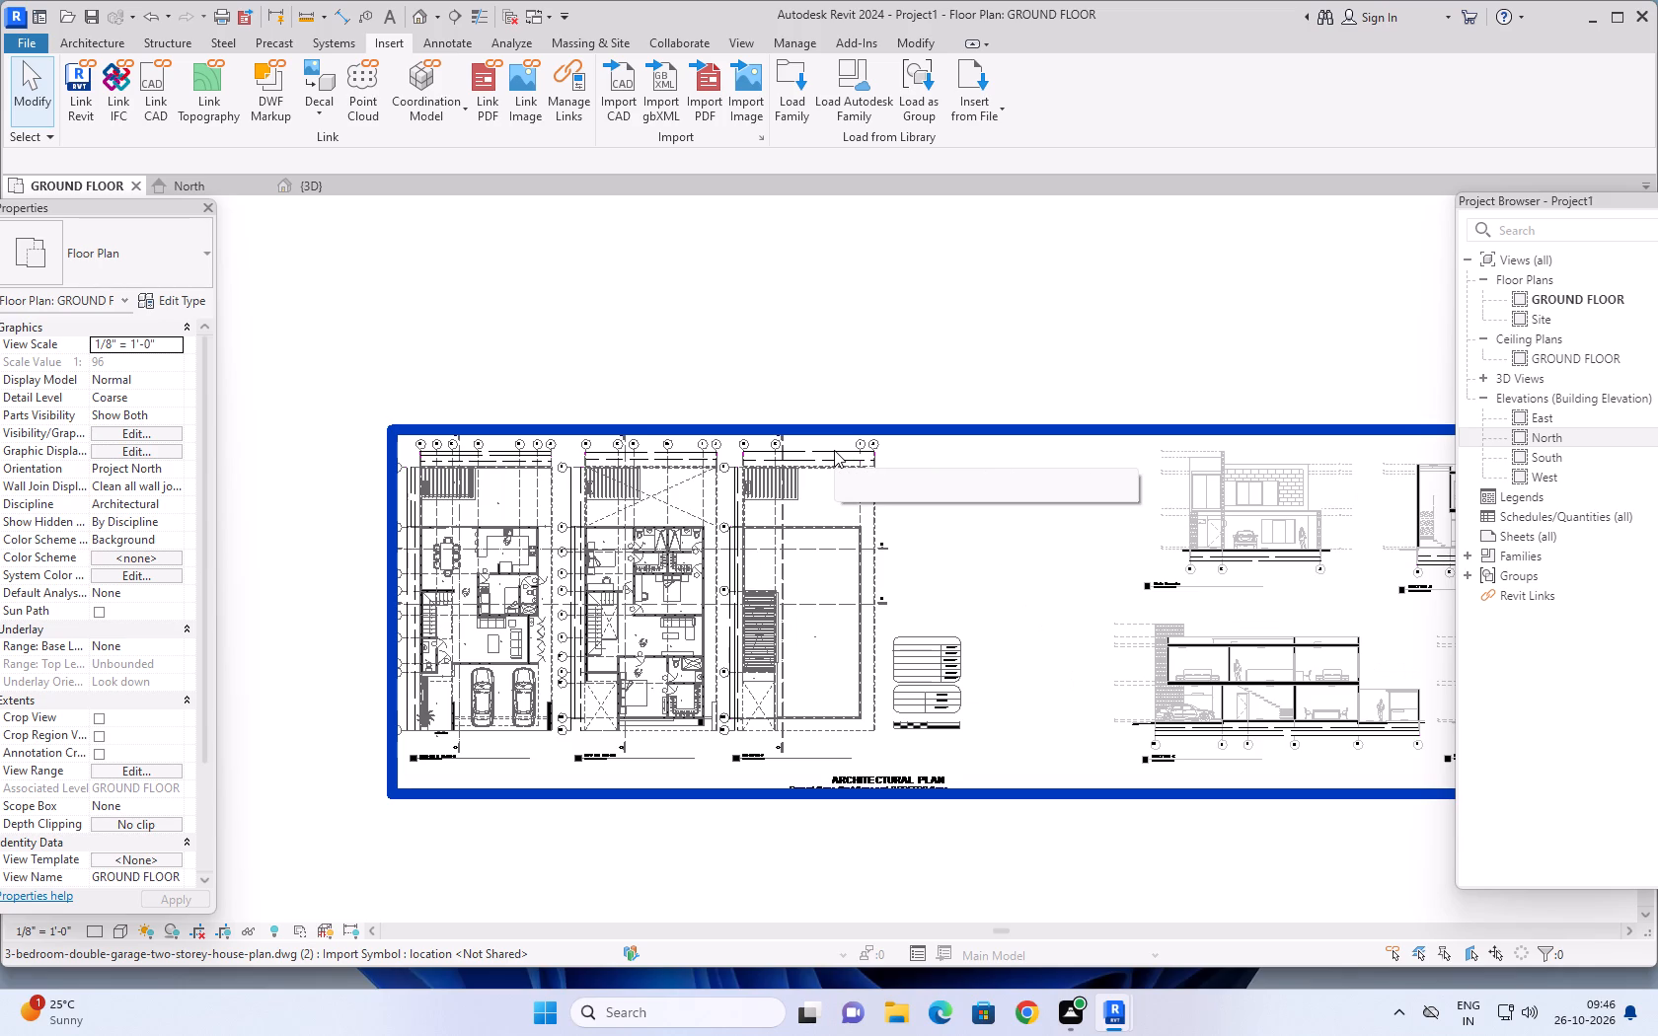
scroll(404, 488, "up", 6)
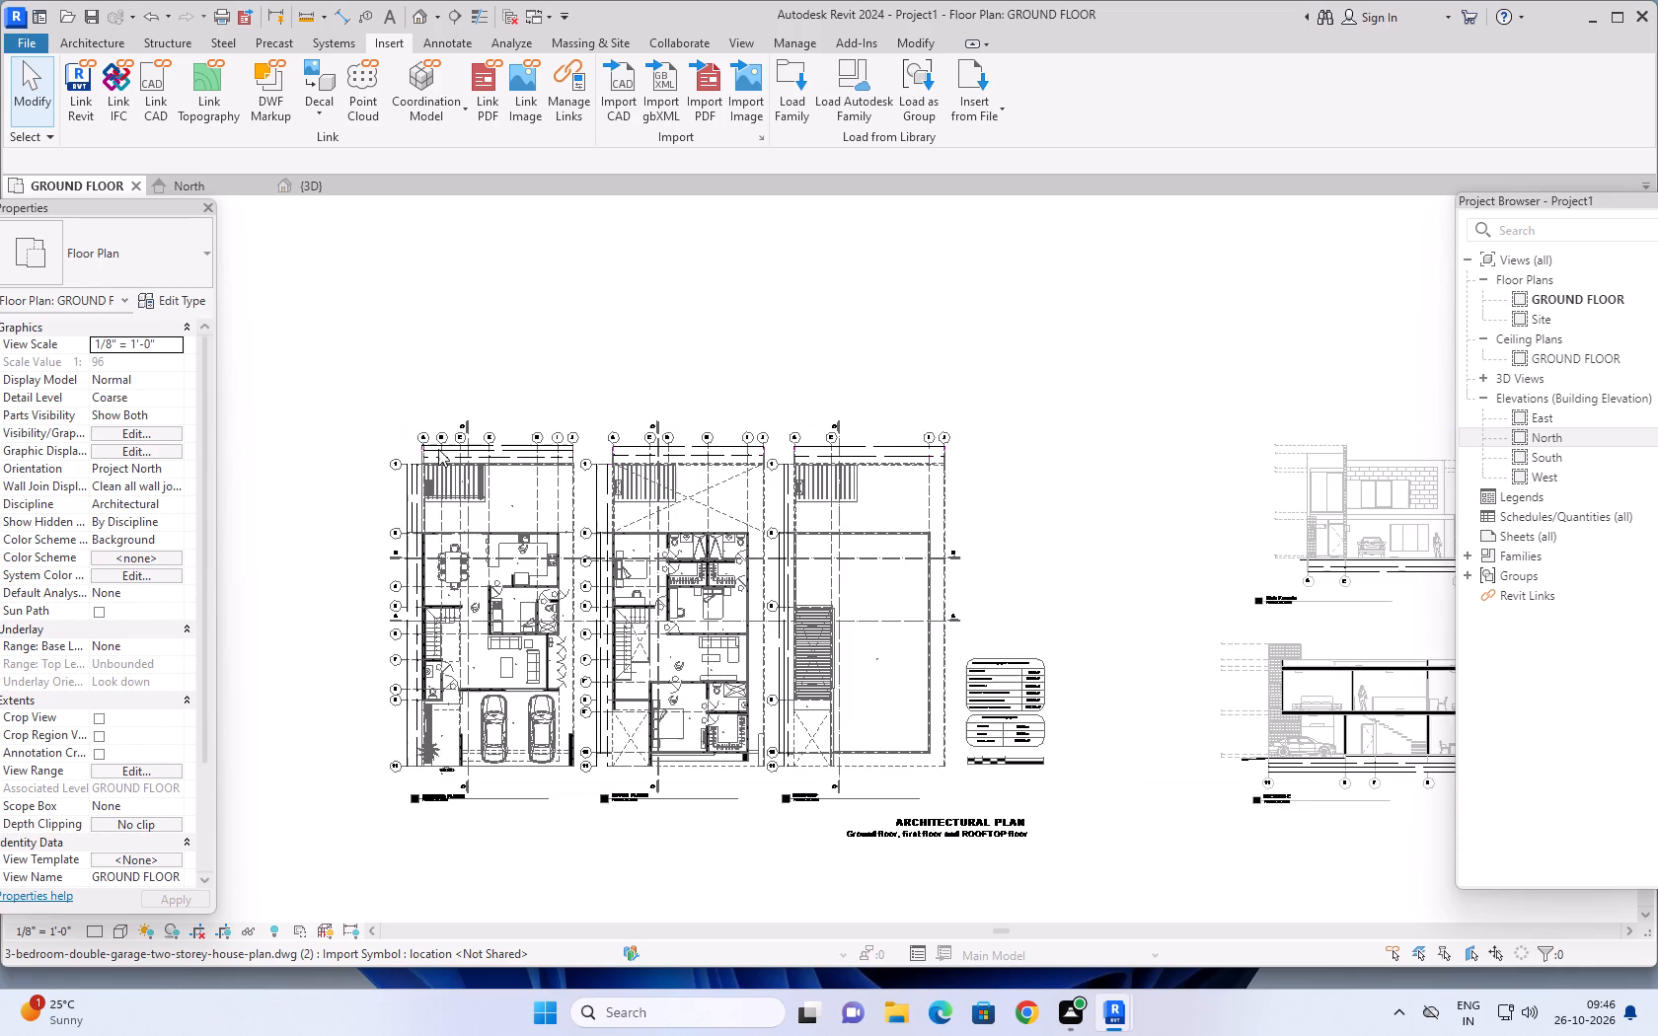
scroll(438, 449, "up", 11)
middle_click_drag(861, 582, 918, 458)
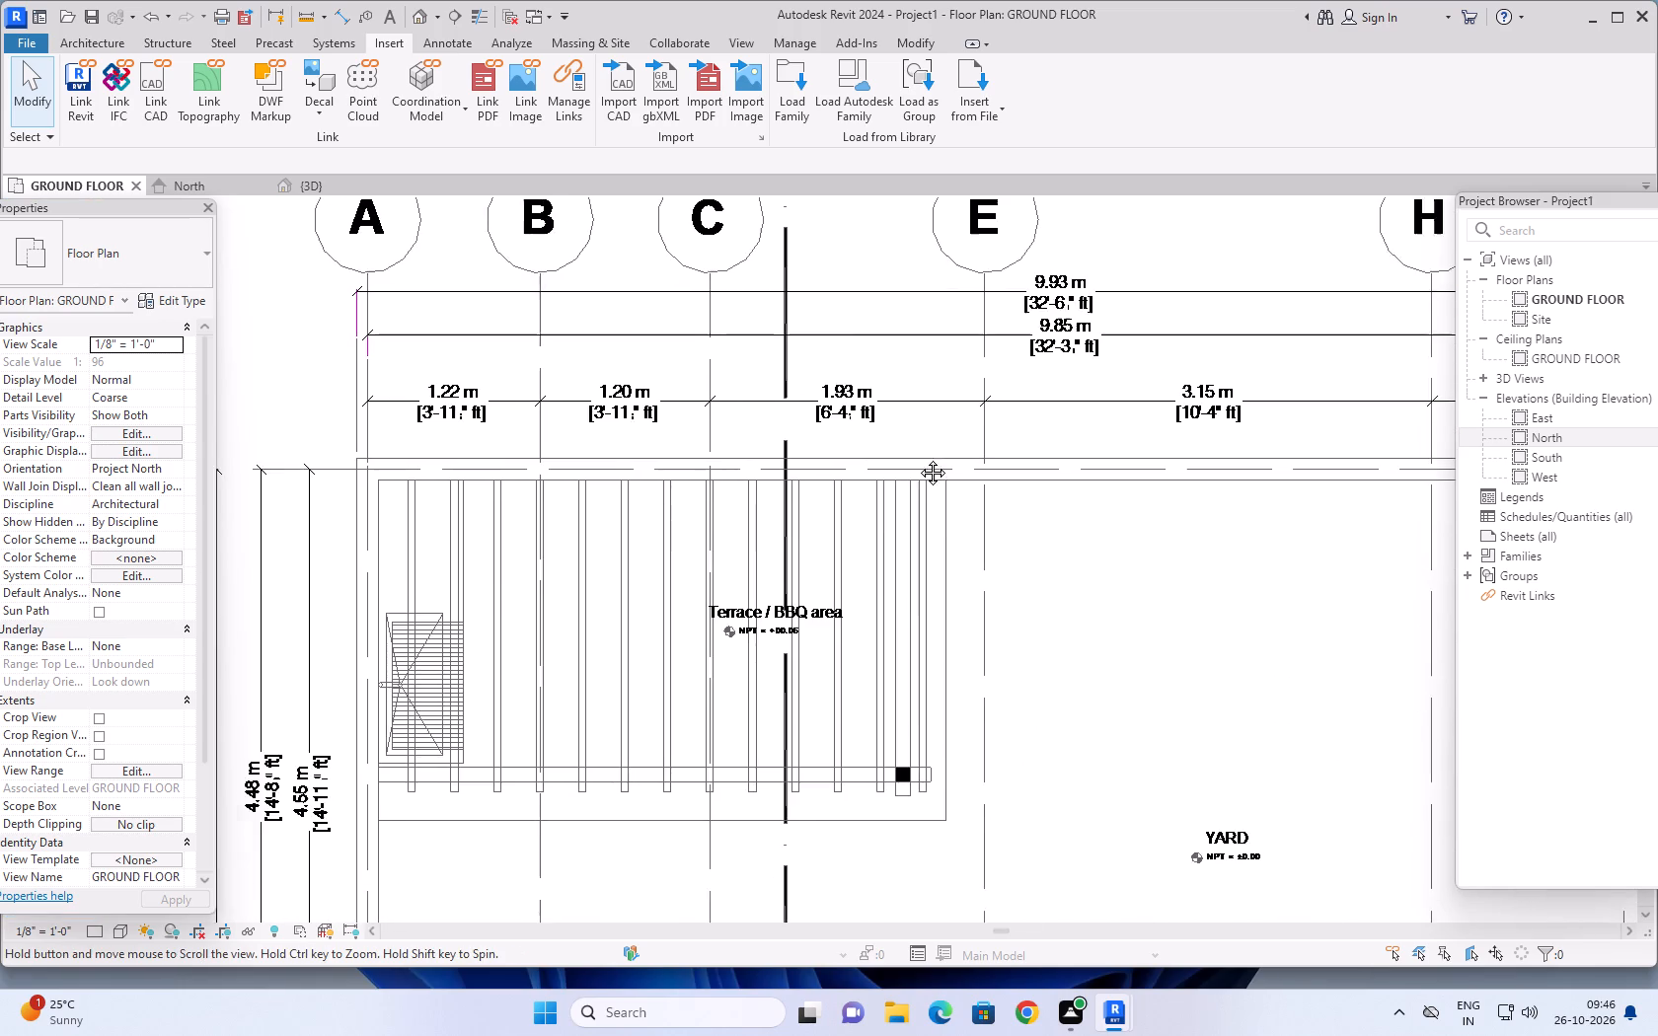
middle_click_drag(918, 458, 1004, 384)
scroll(719, 528, "down", 3)
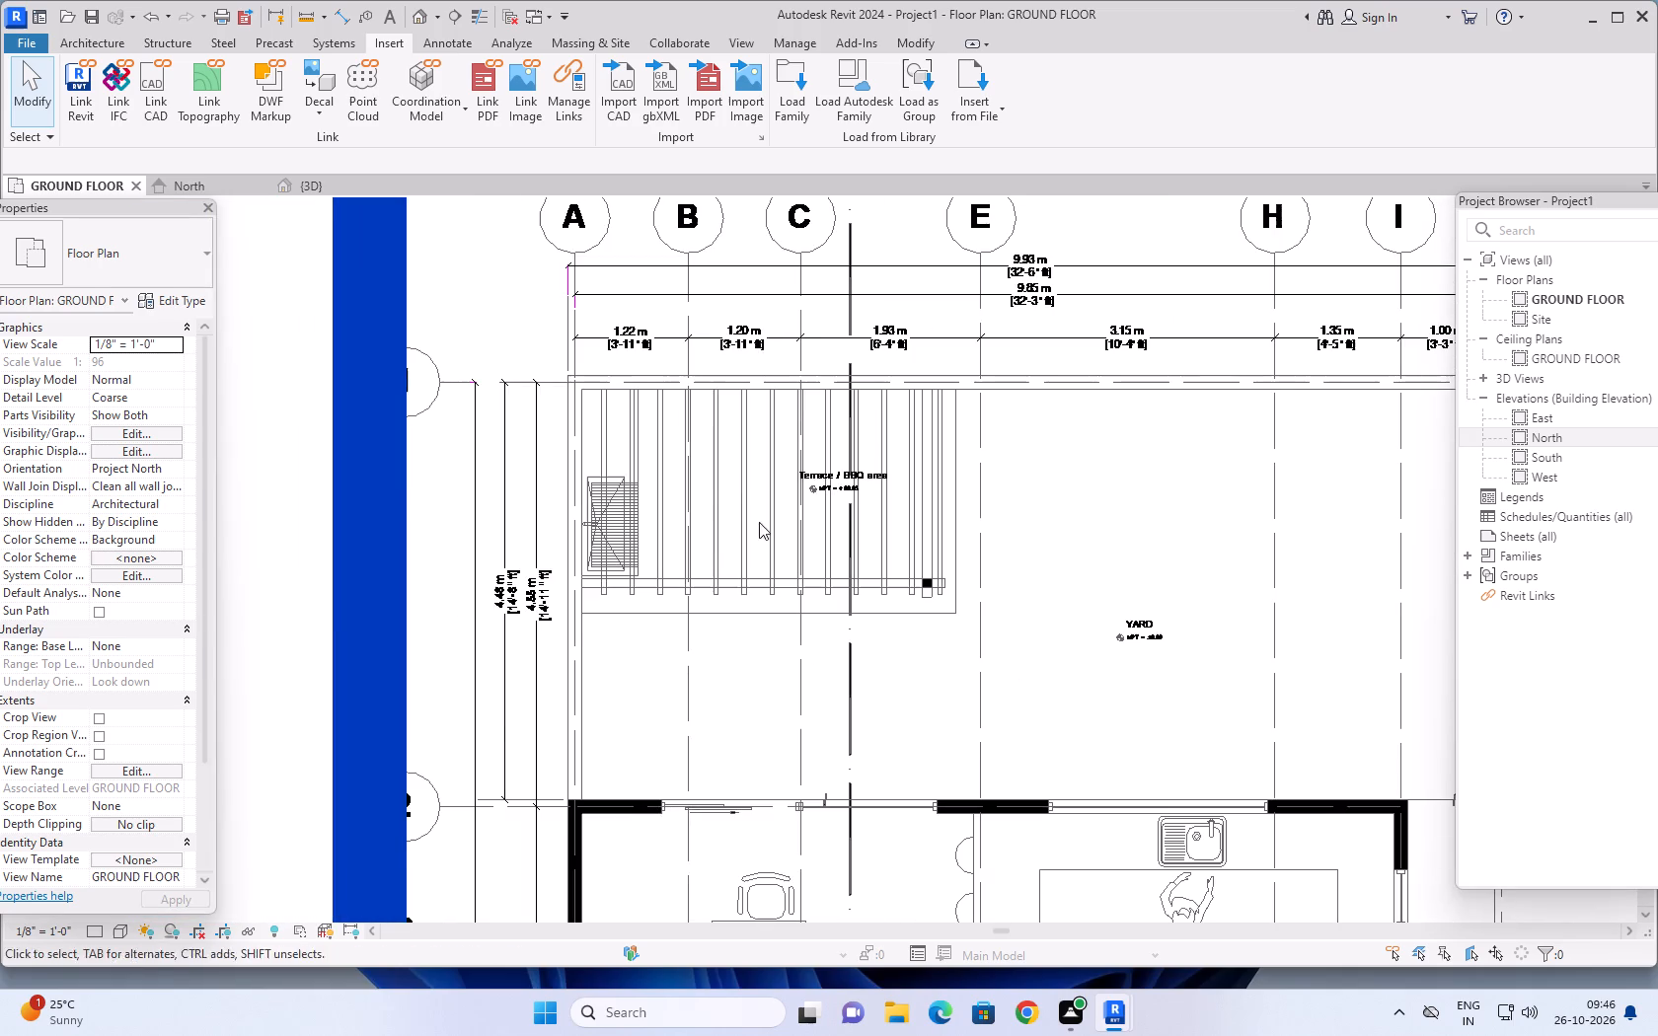
scroll(746, 520, "down", 2)
middle_click_drag(1023, 513, 1015, 526)
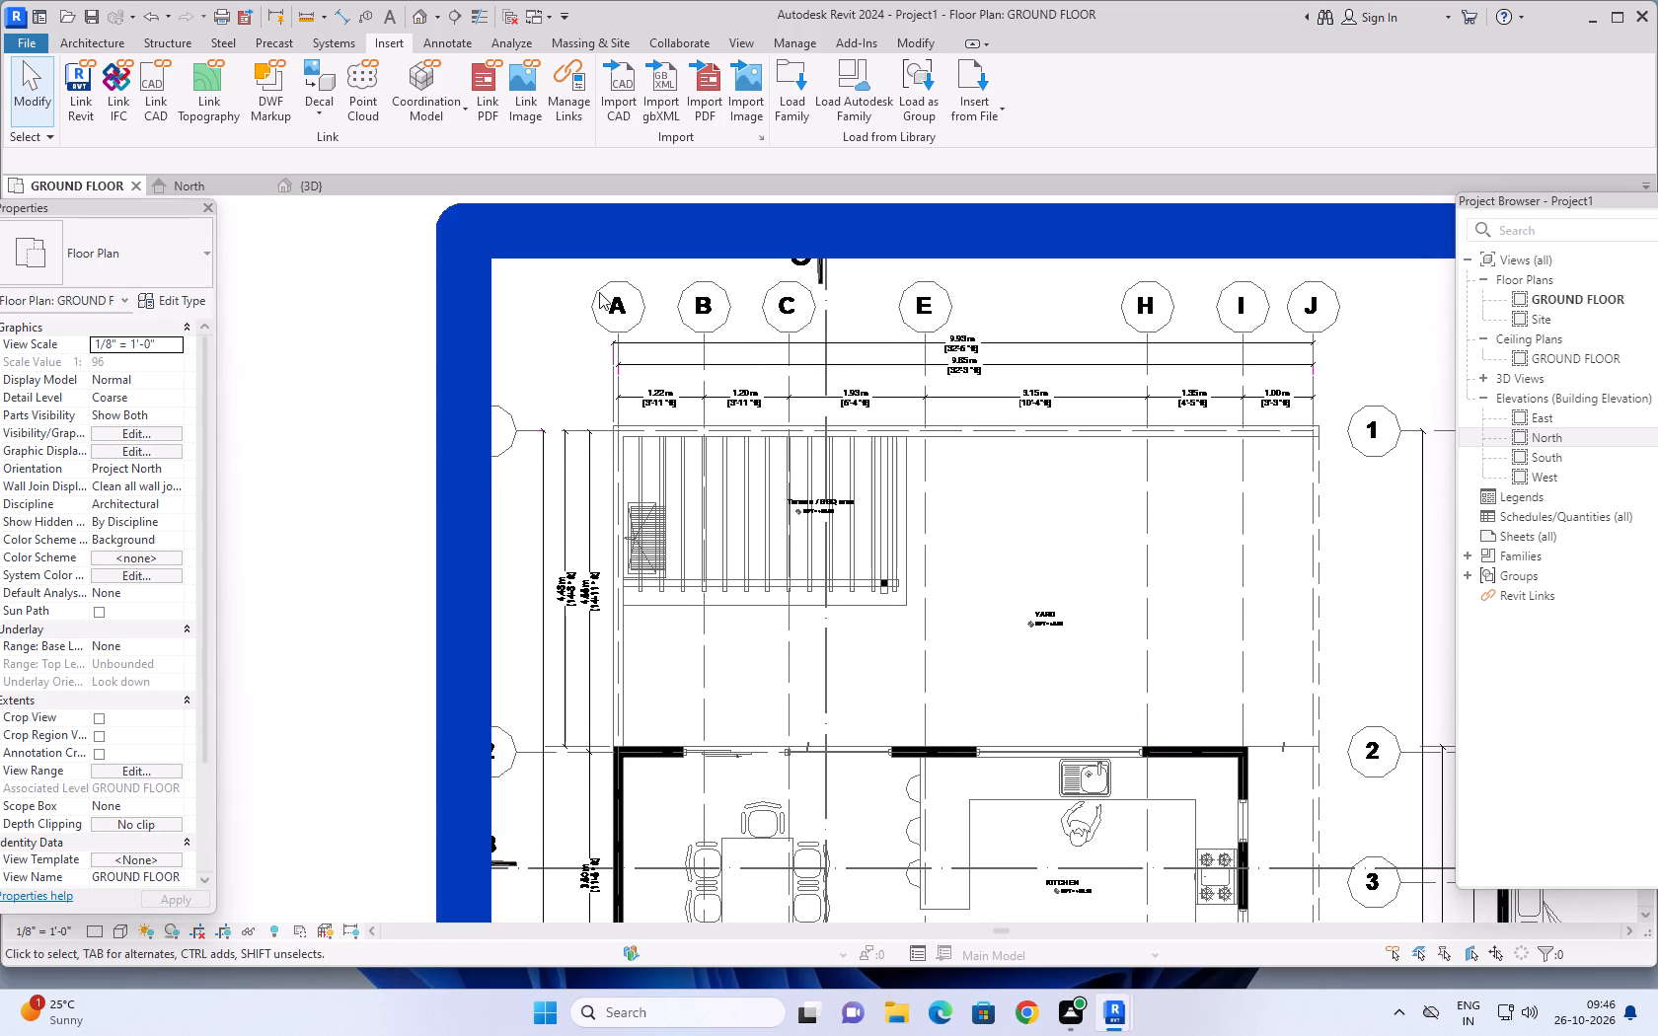
Check the thickness of the black exterior wall at grid 2, beside the dining area's sliding door, with an aligned dimension between its two faces.
left_click(345, 16)
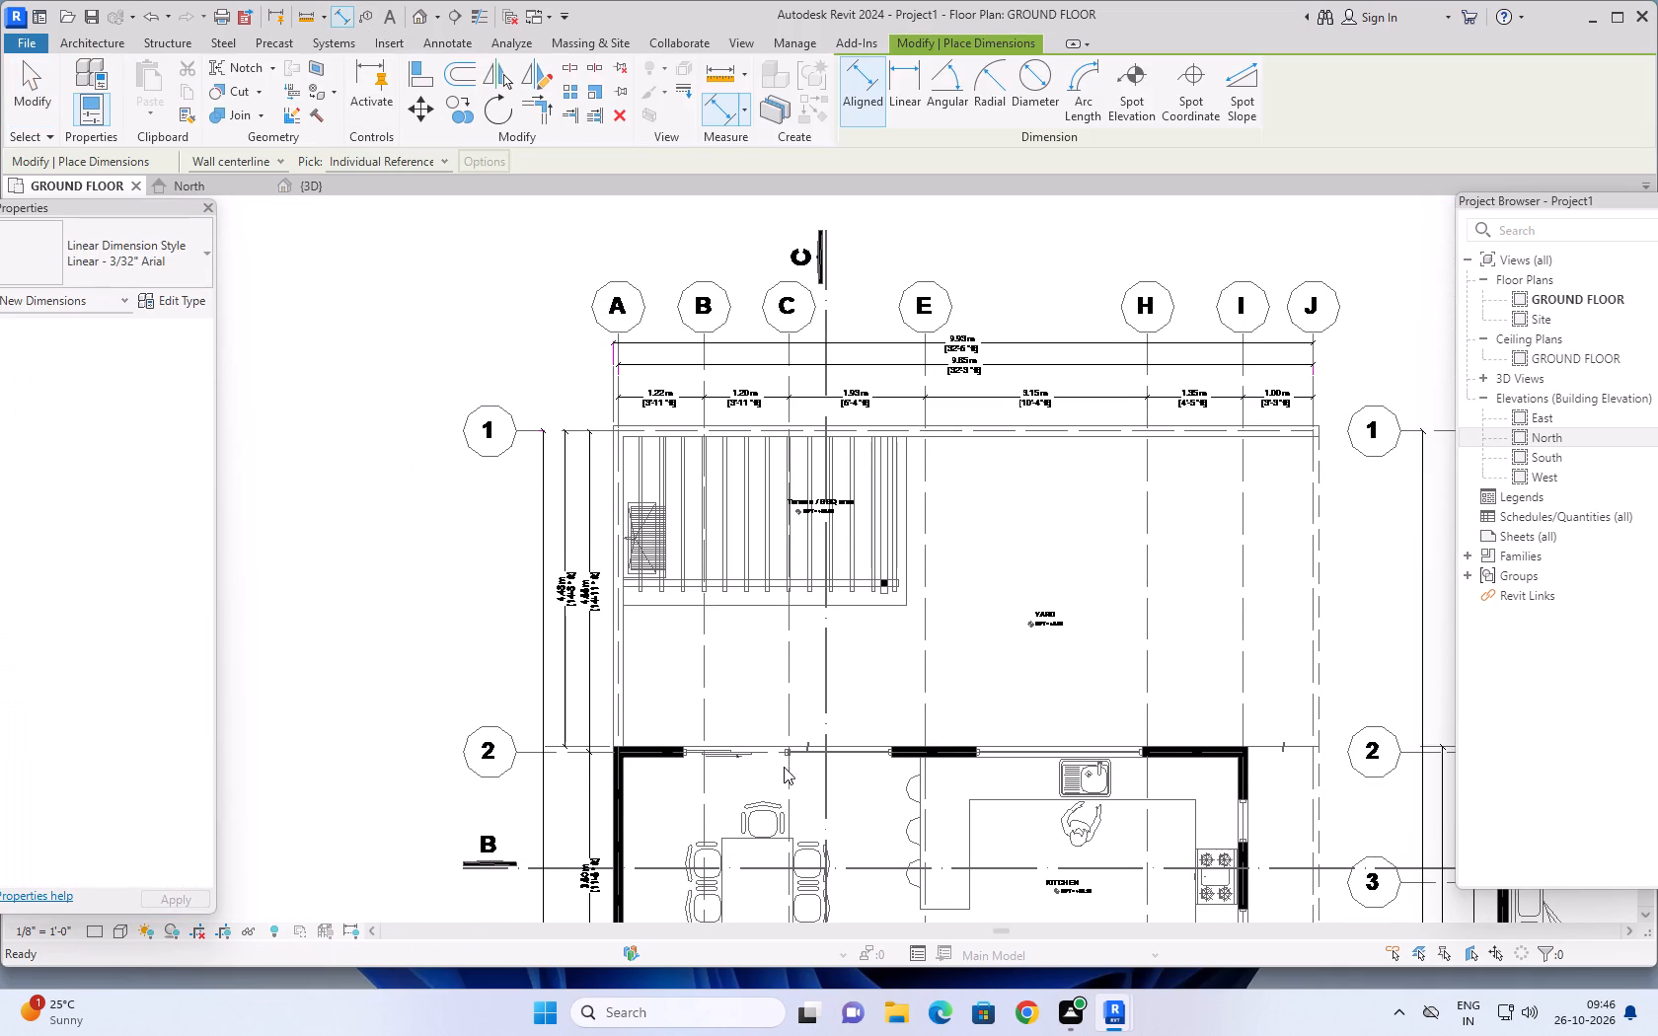
scroll(771, 802, "up", 2)
scroll(604, 702, "up", 5)
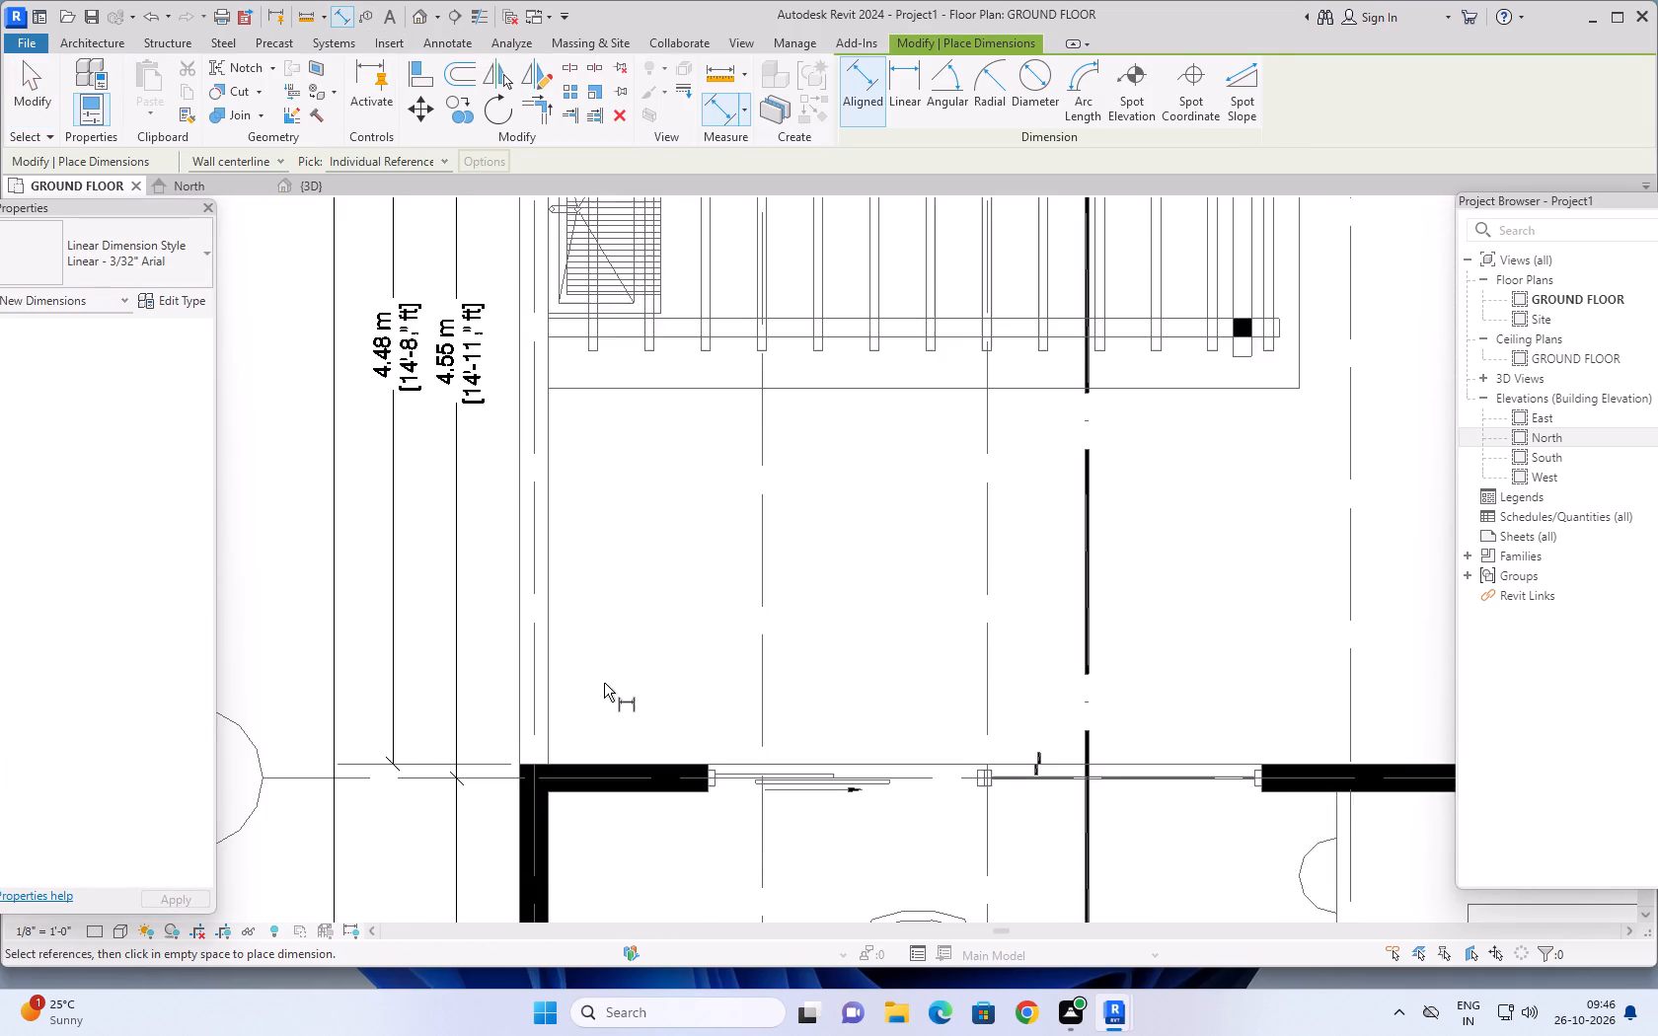
scroll(666, 740, "up", 4)
middle_click_drag(671, 729, 660, 553)
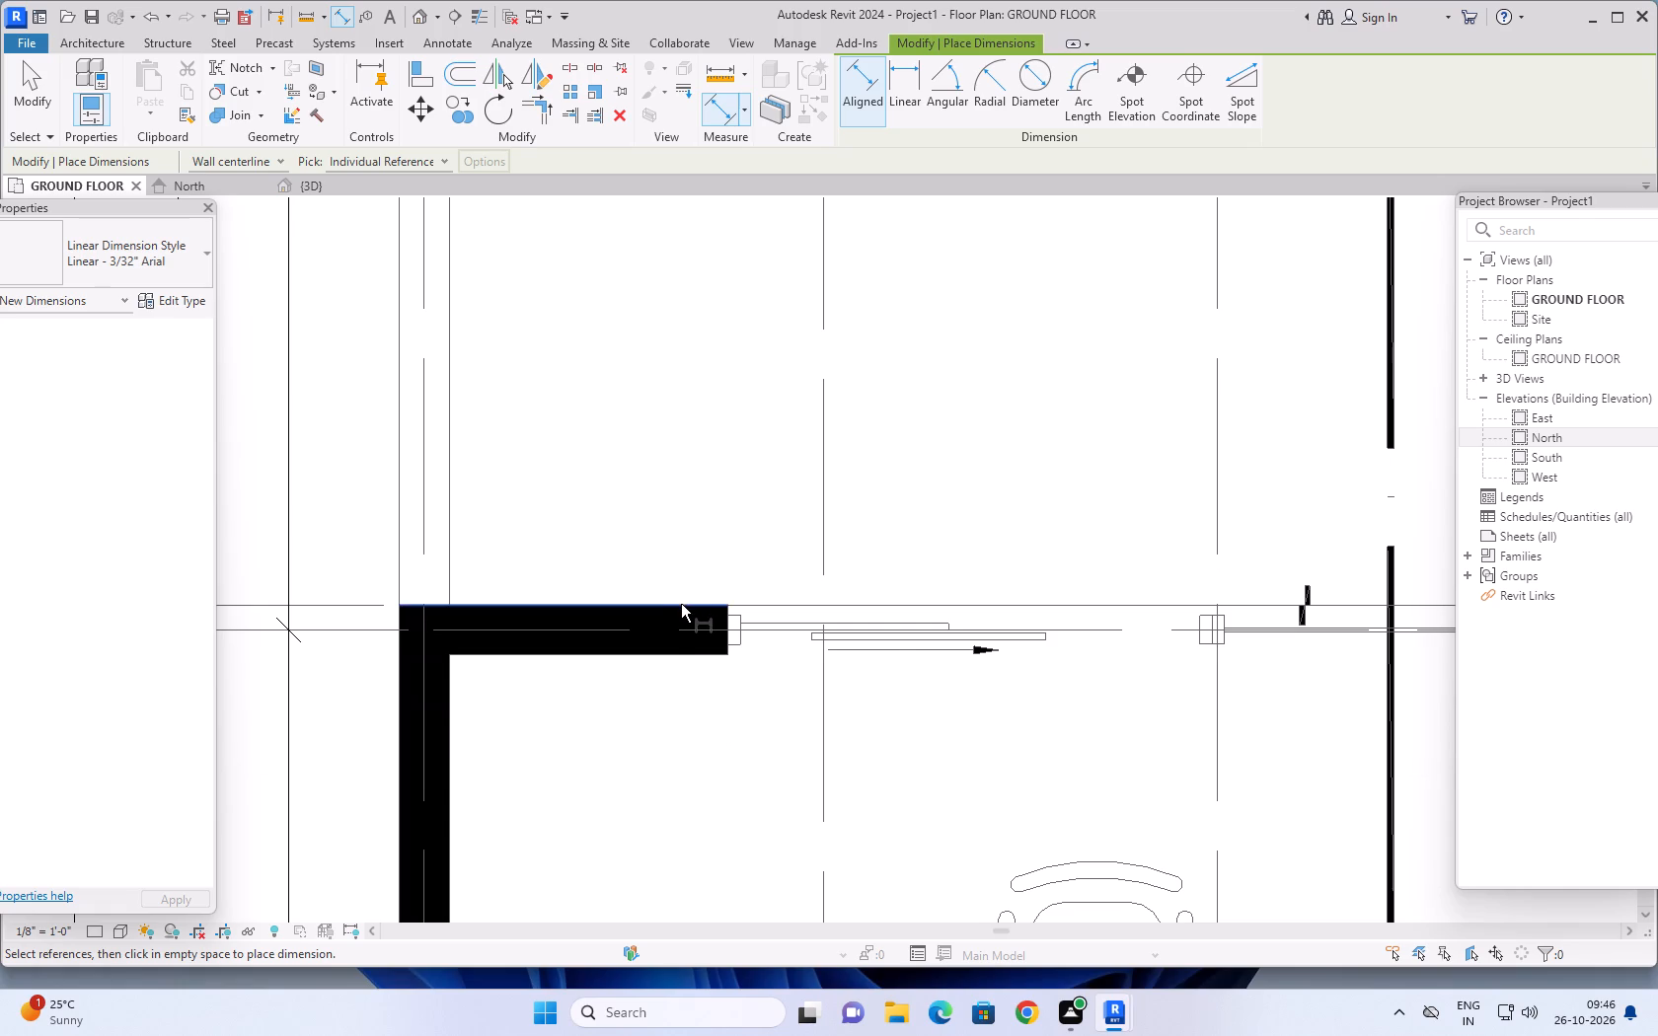
left_click(681, 604)
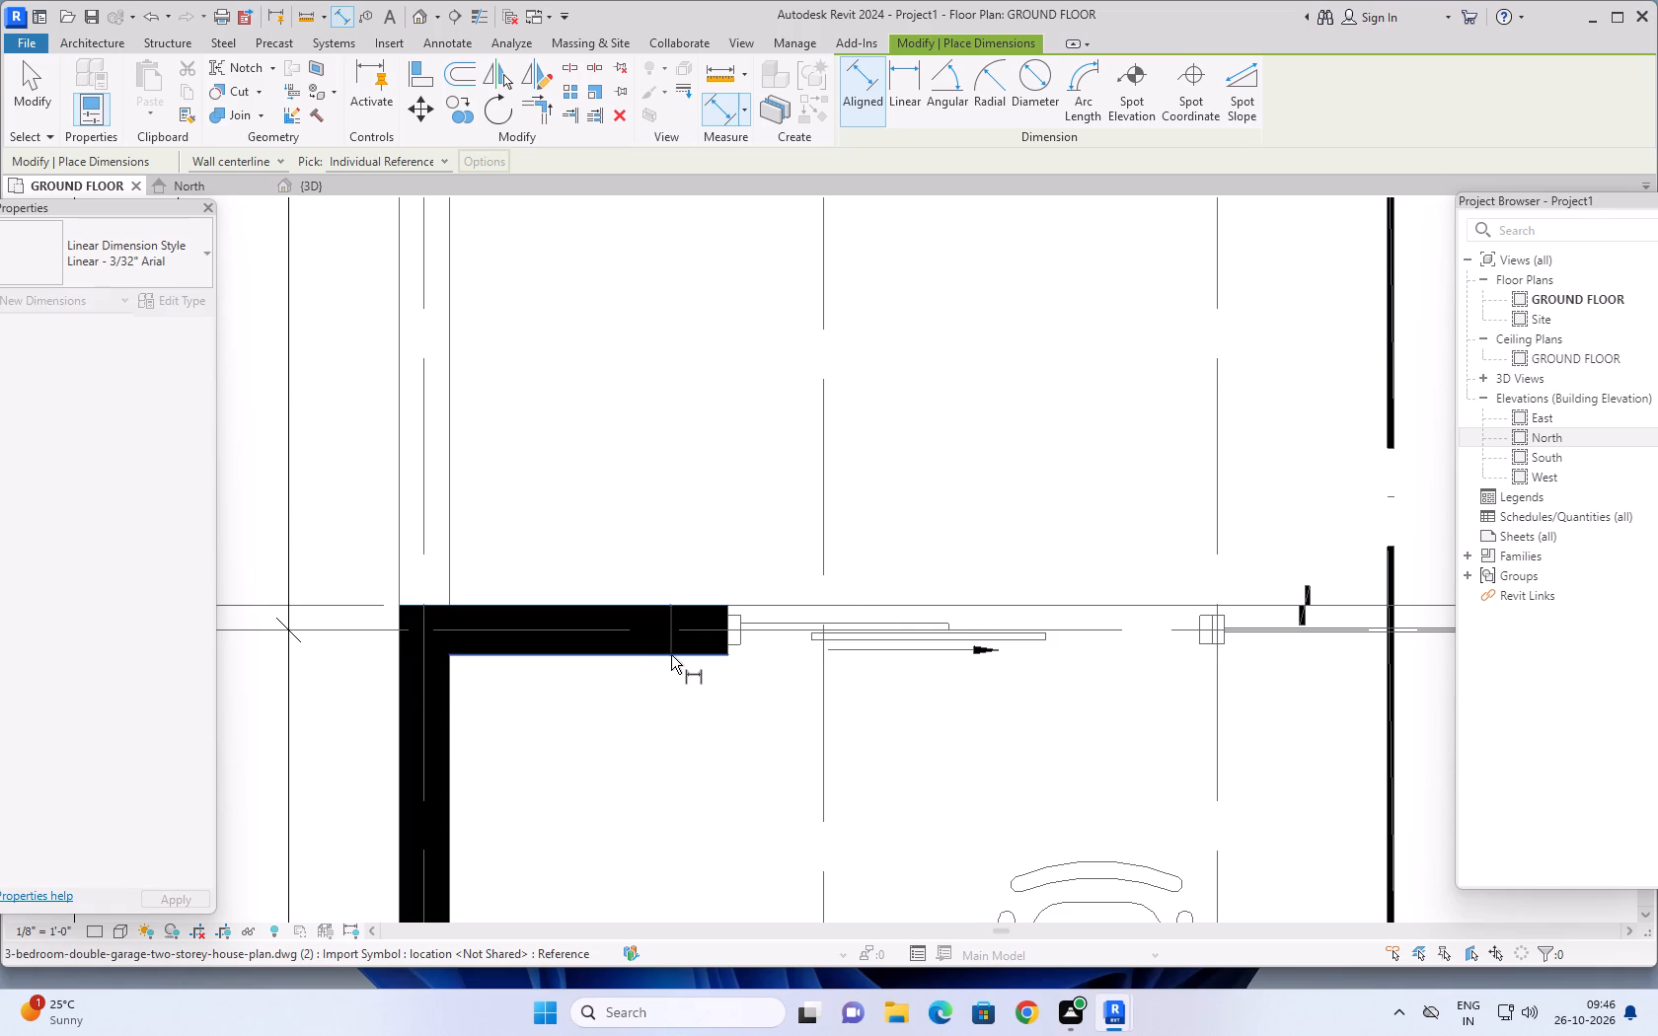
left_click(673, 652)
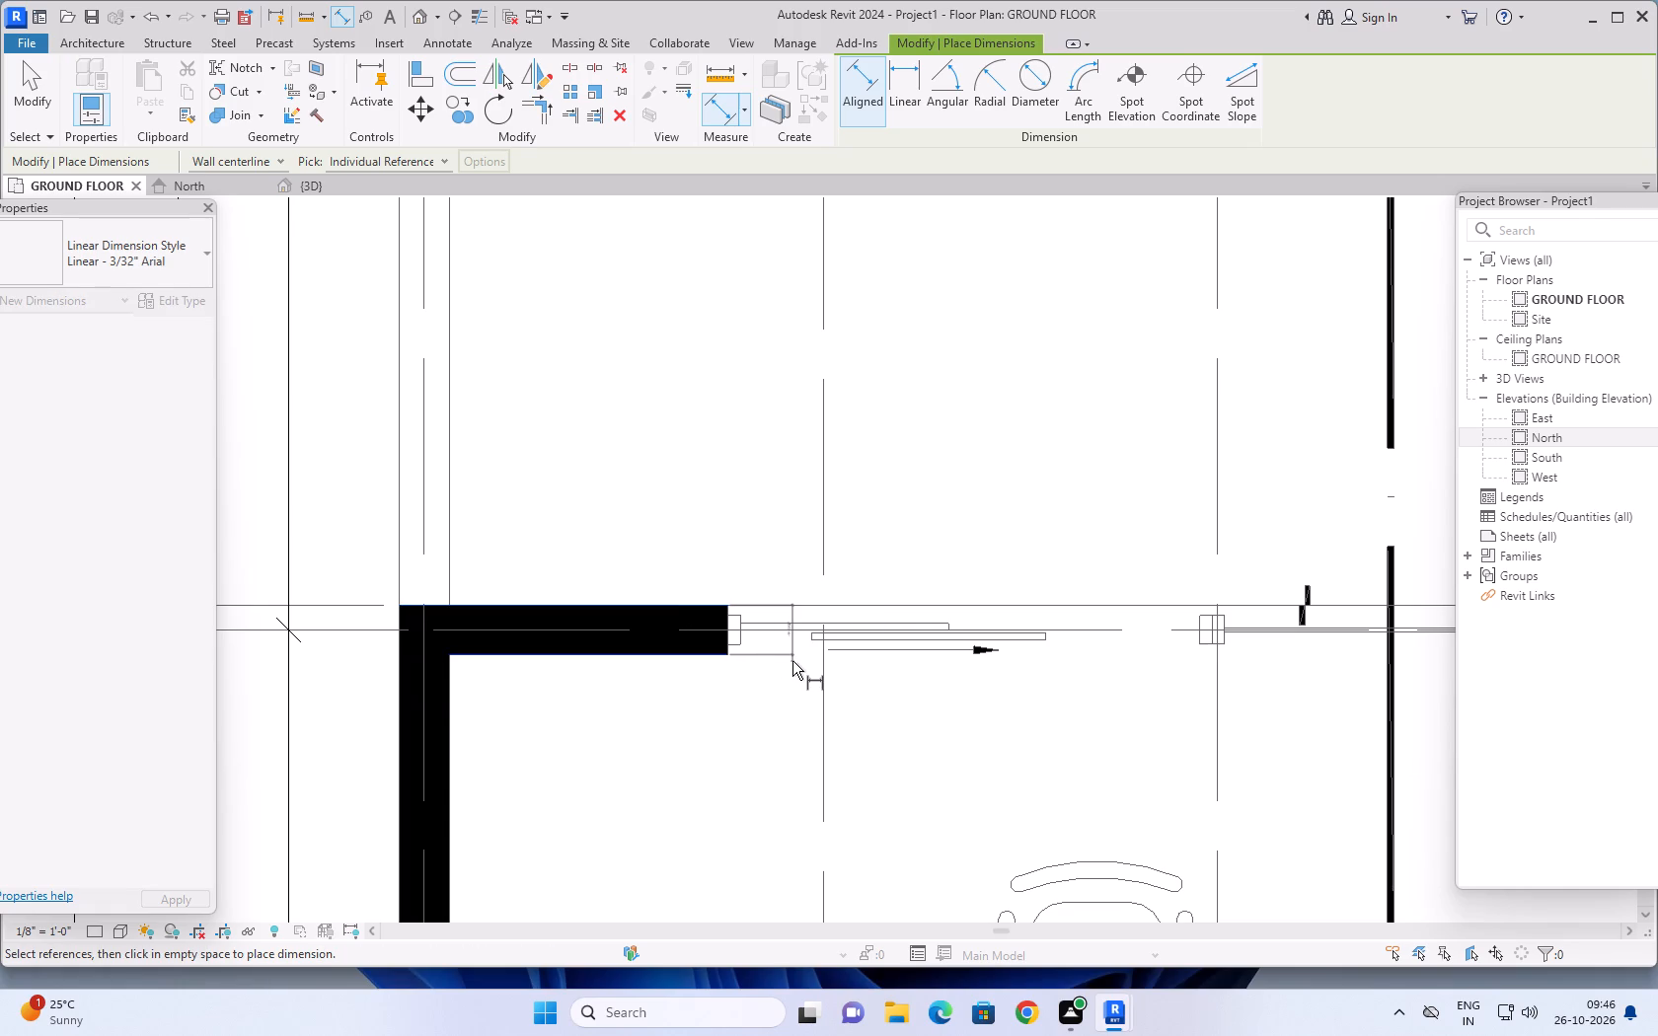
scroll(793, 661, "up", 16)
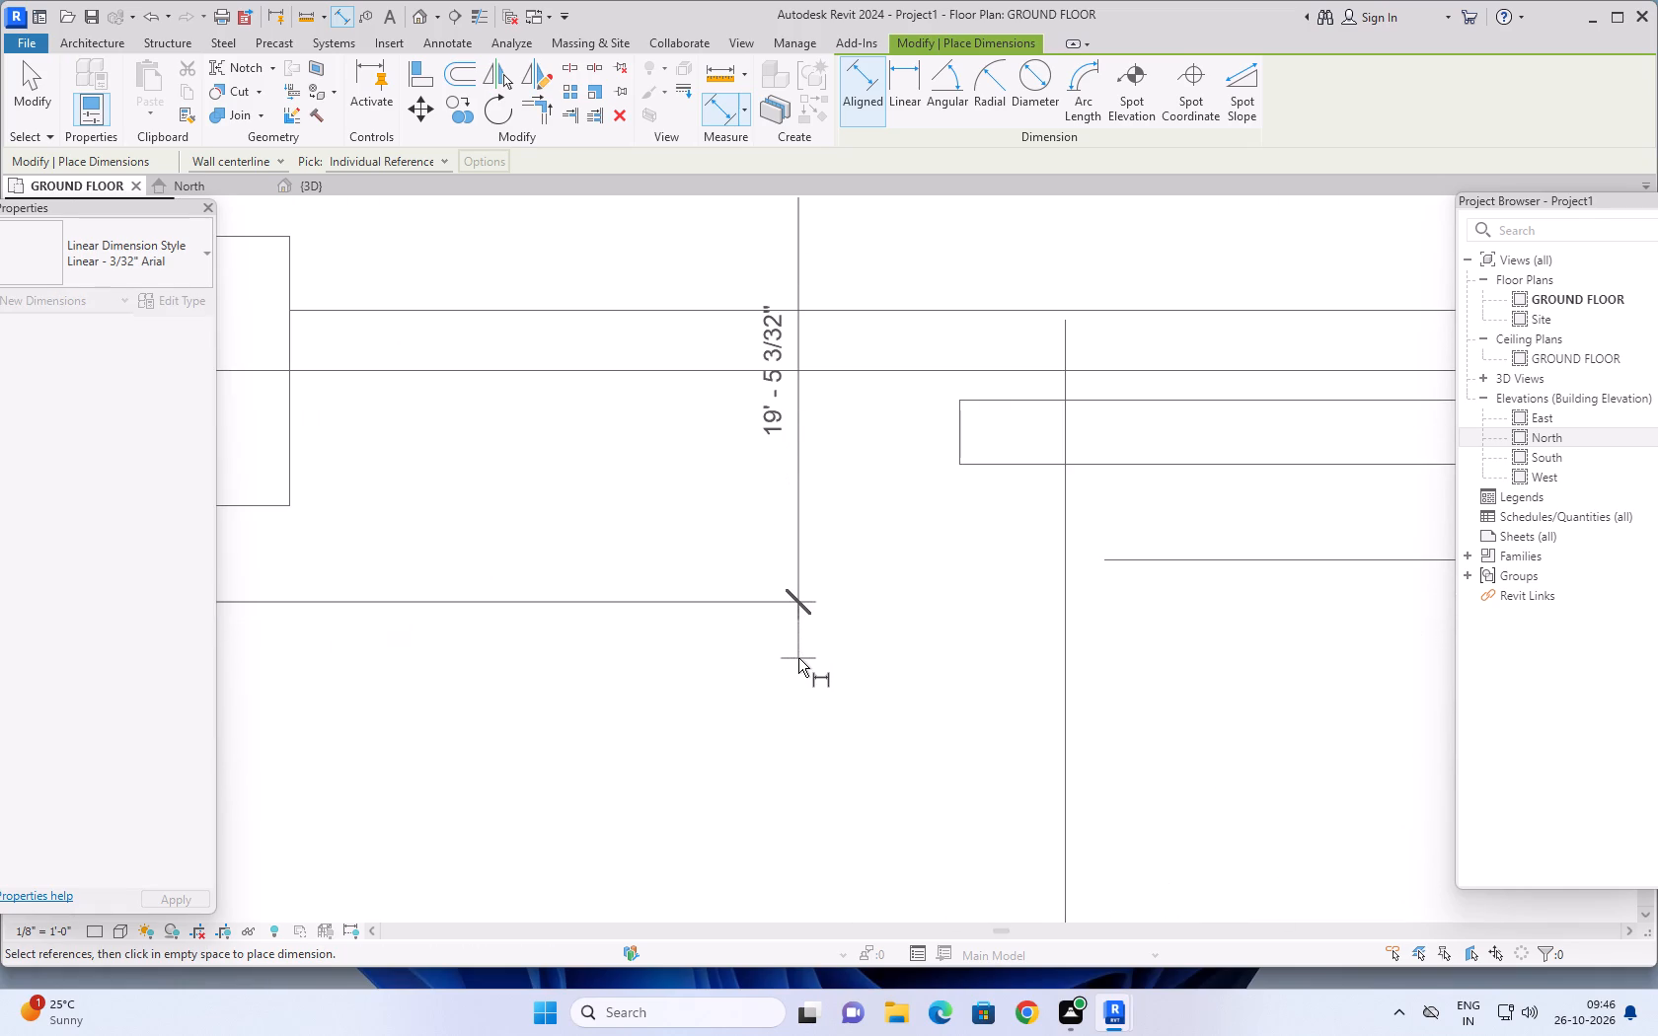
scroll(800, 654, "up", 1)
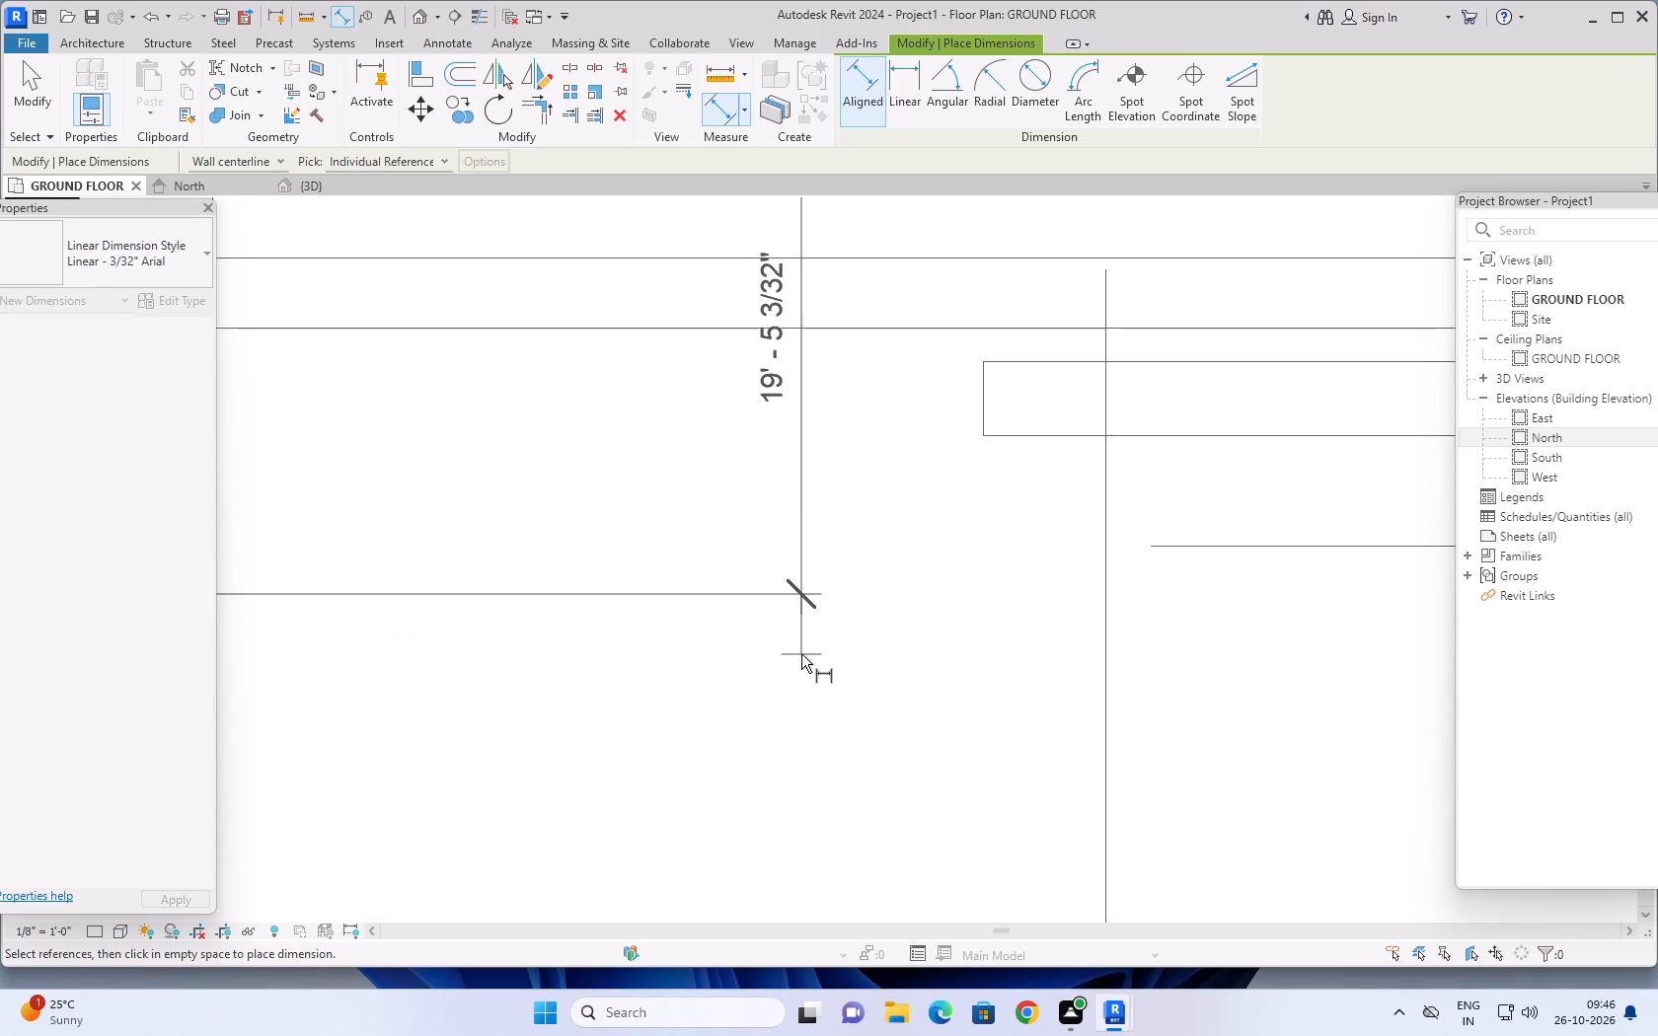
key("Escape")
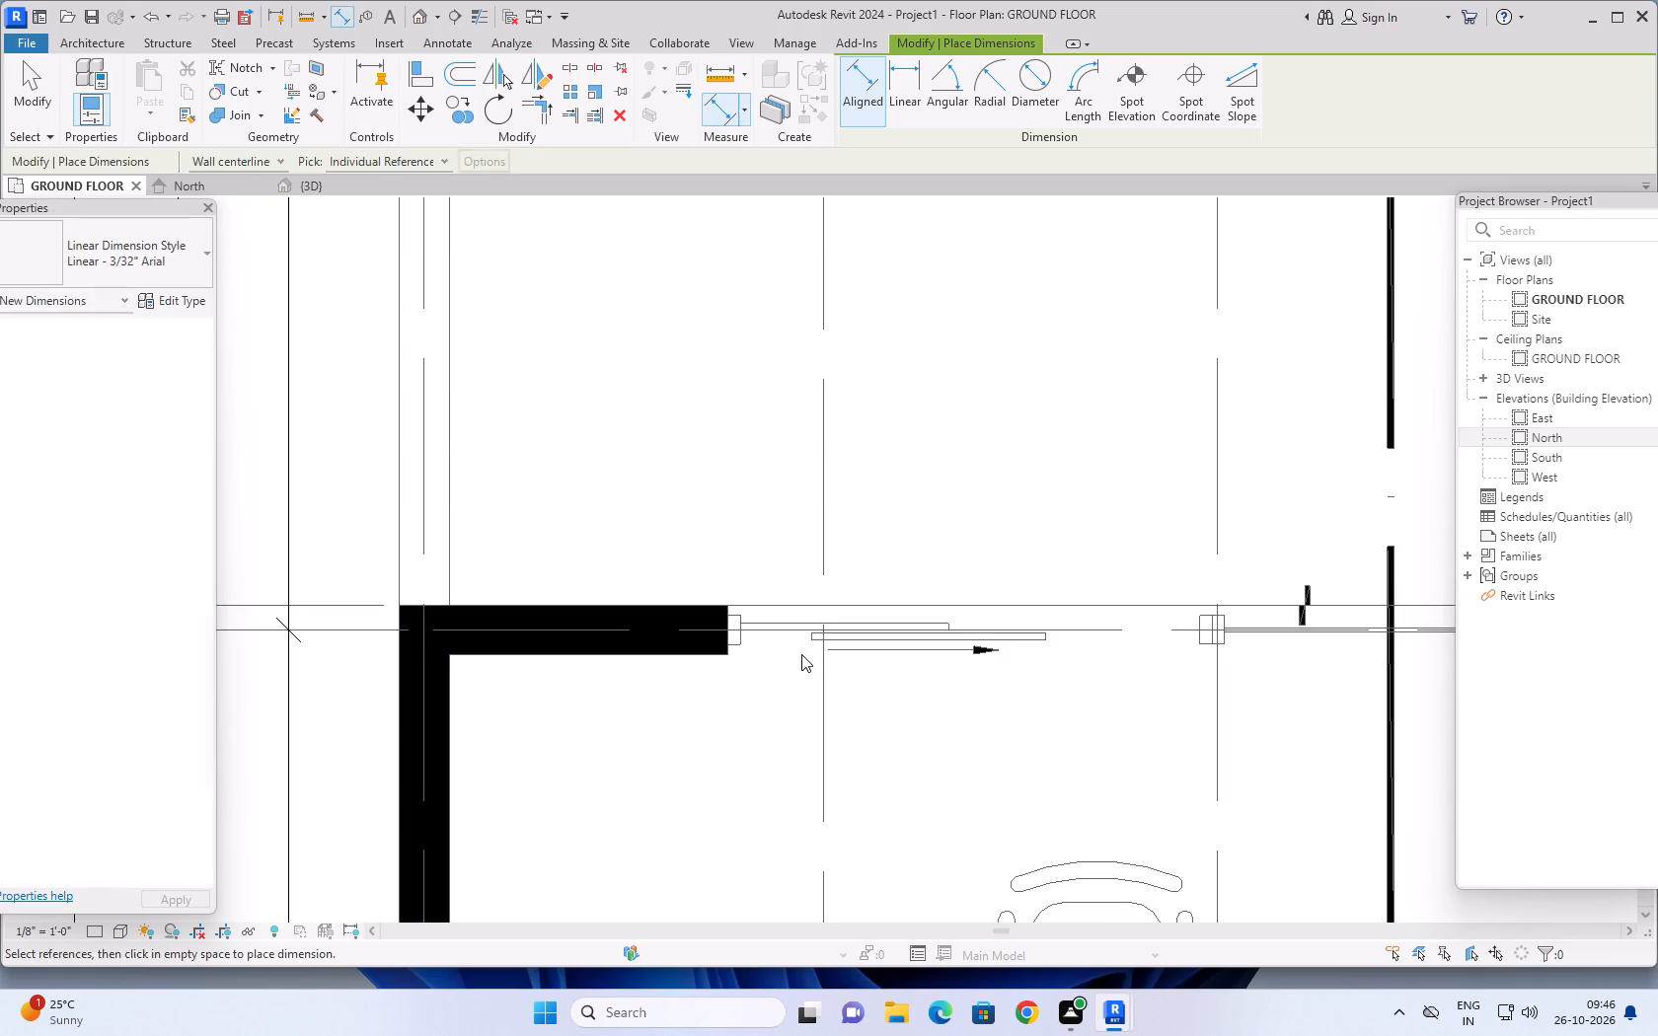
key("Escape")
Examine the ground-floor plan around the dining area and kitchen, and the overall layout of the ground, upper and rooftop plans.
scroll(896, 364, "down", 2)
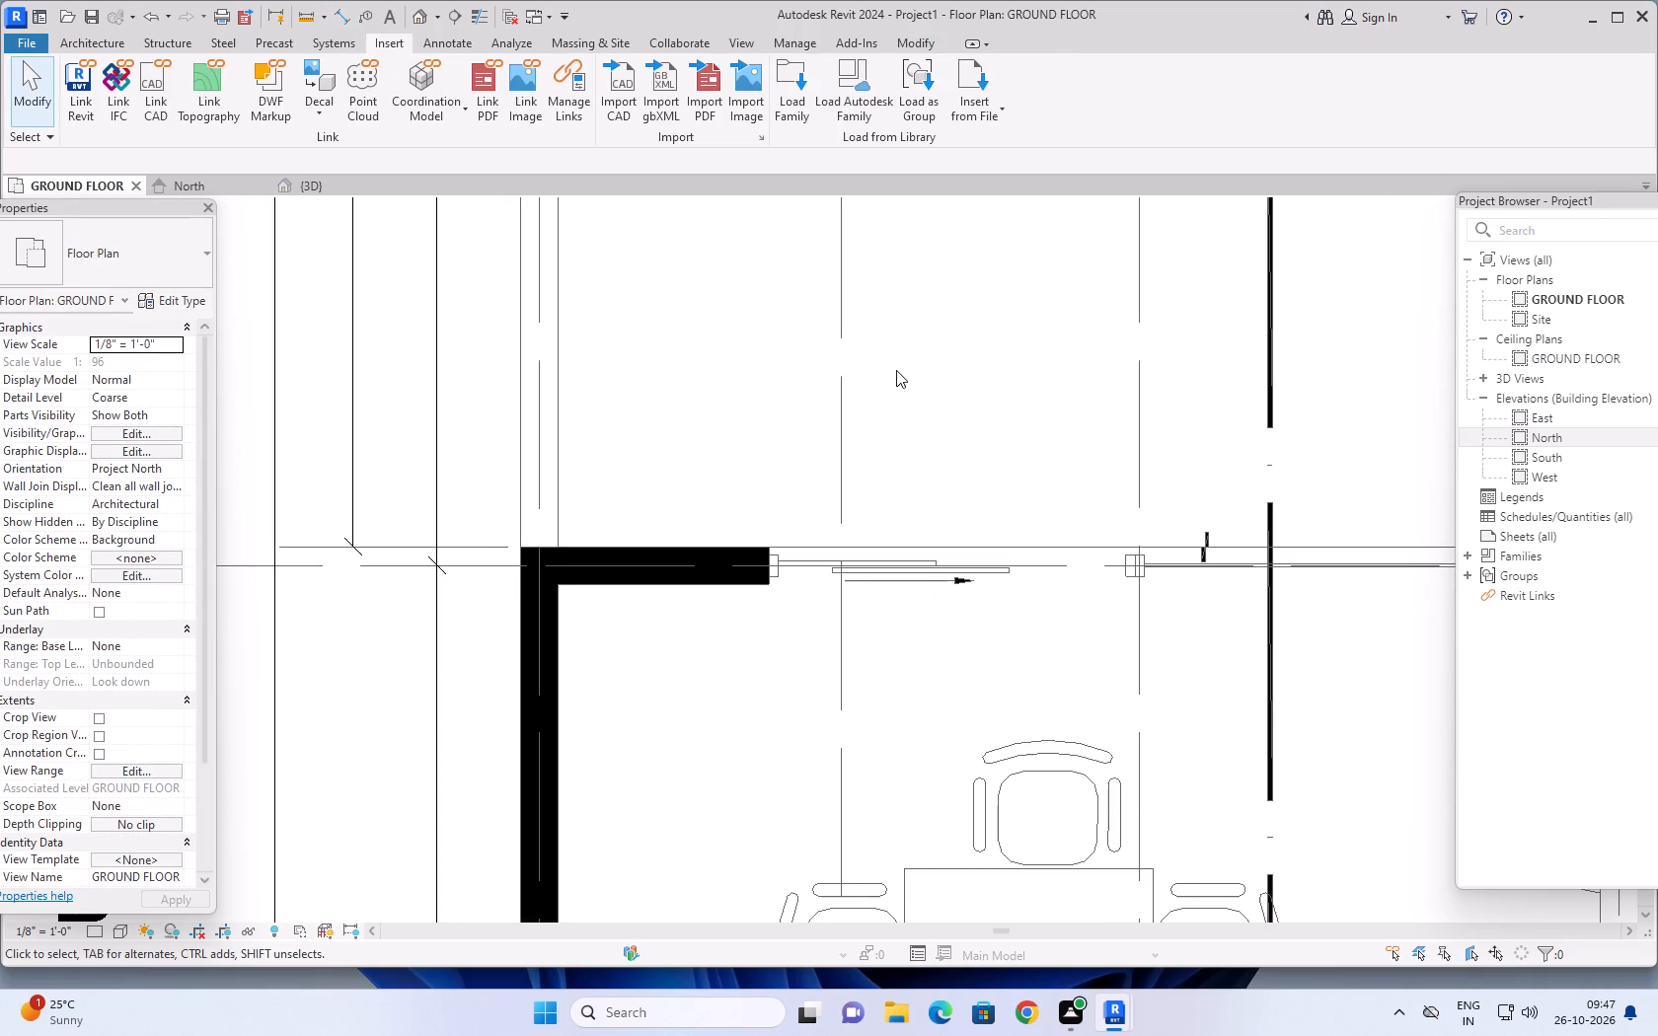
scroll(896, 380, "down", 5)
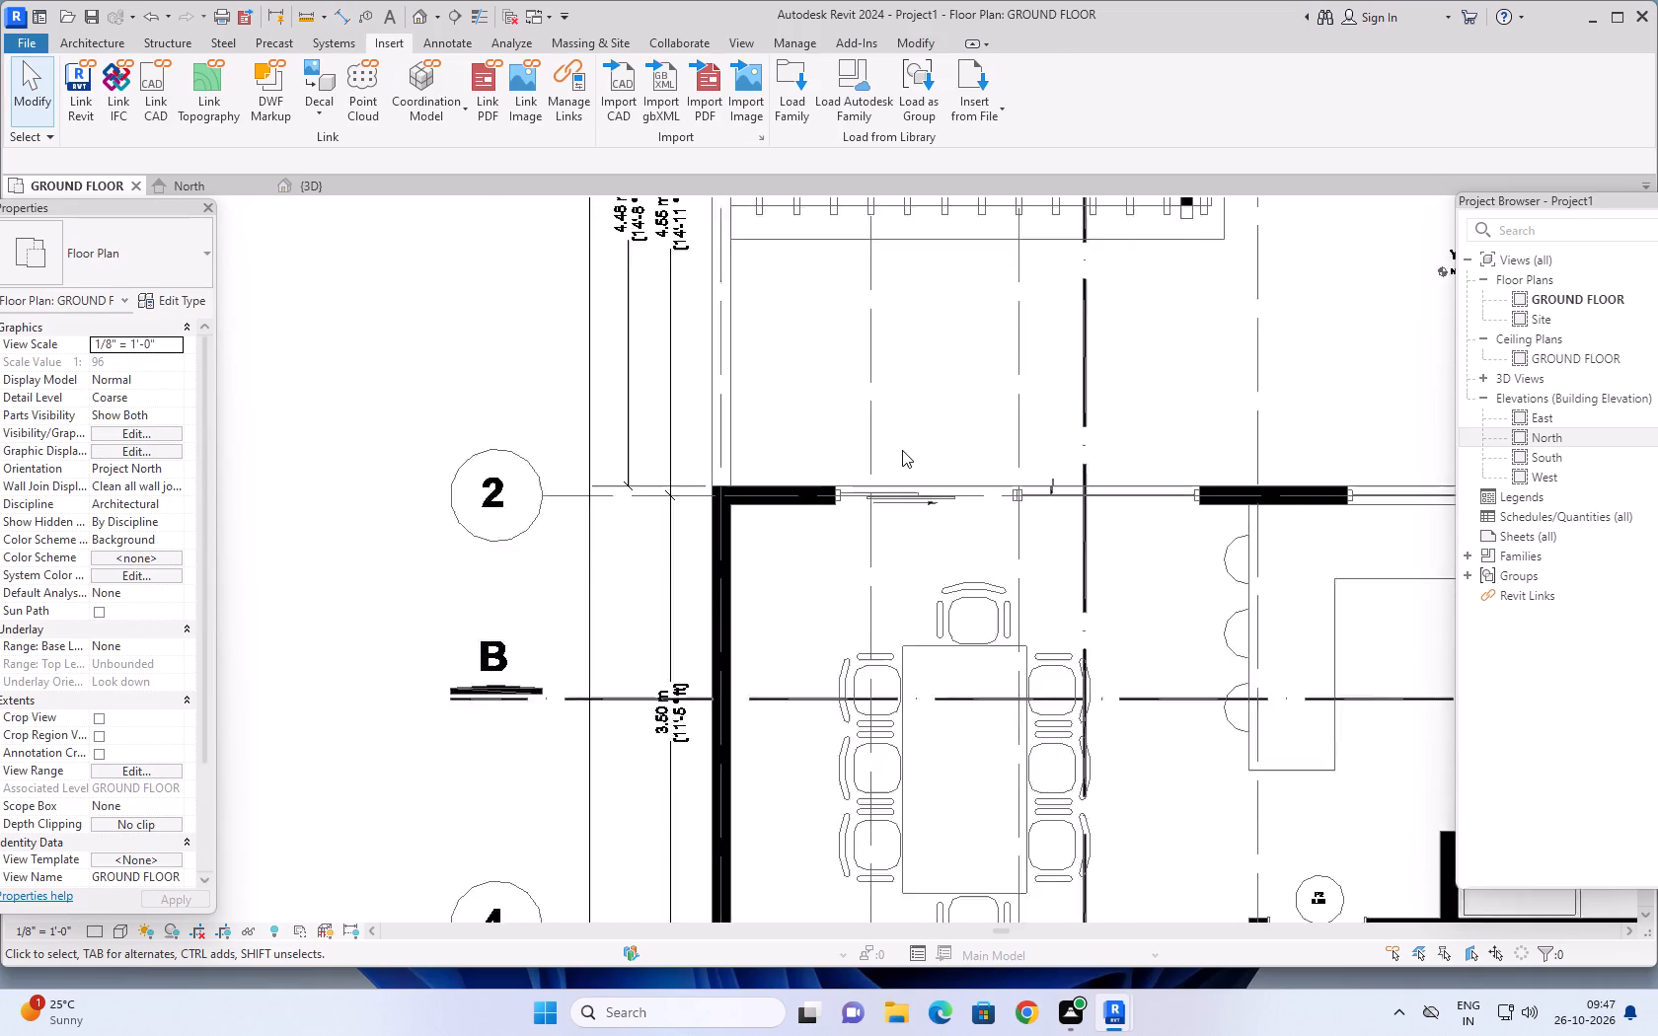
scroll(902, 450, "down", 7)
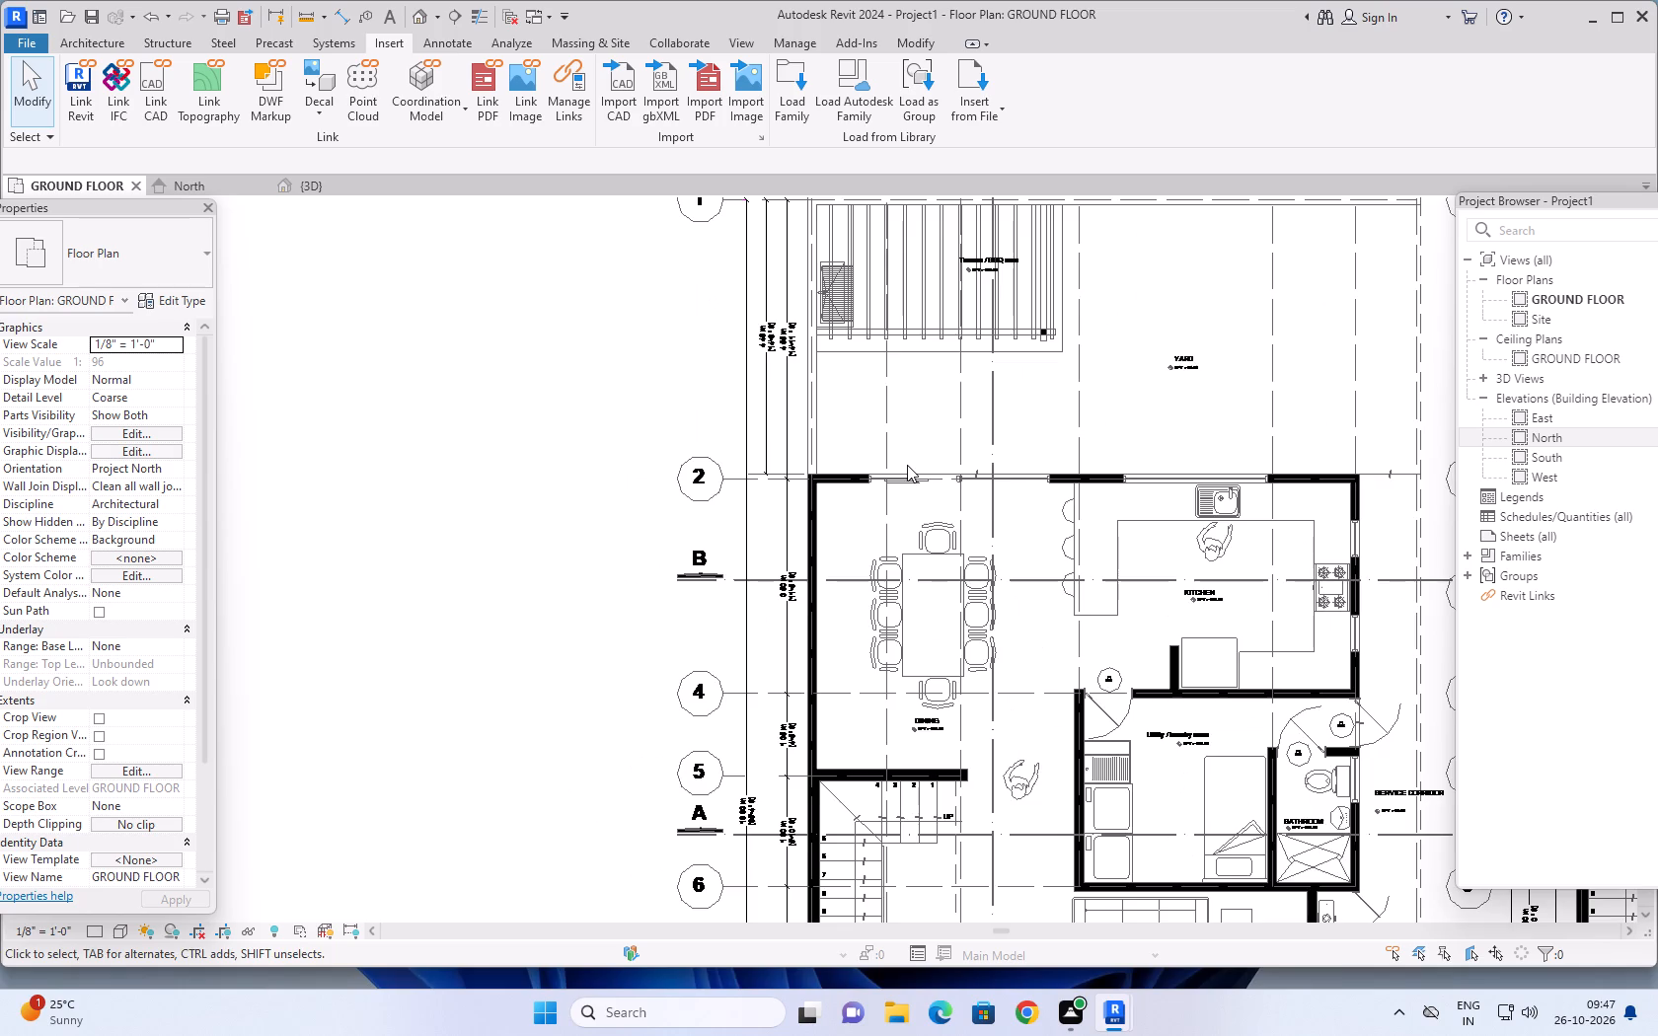
key("Escape")
key("Escape")
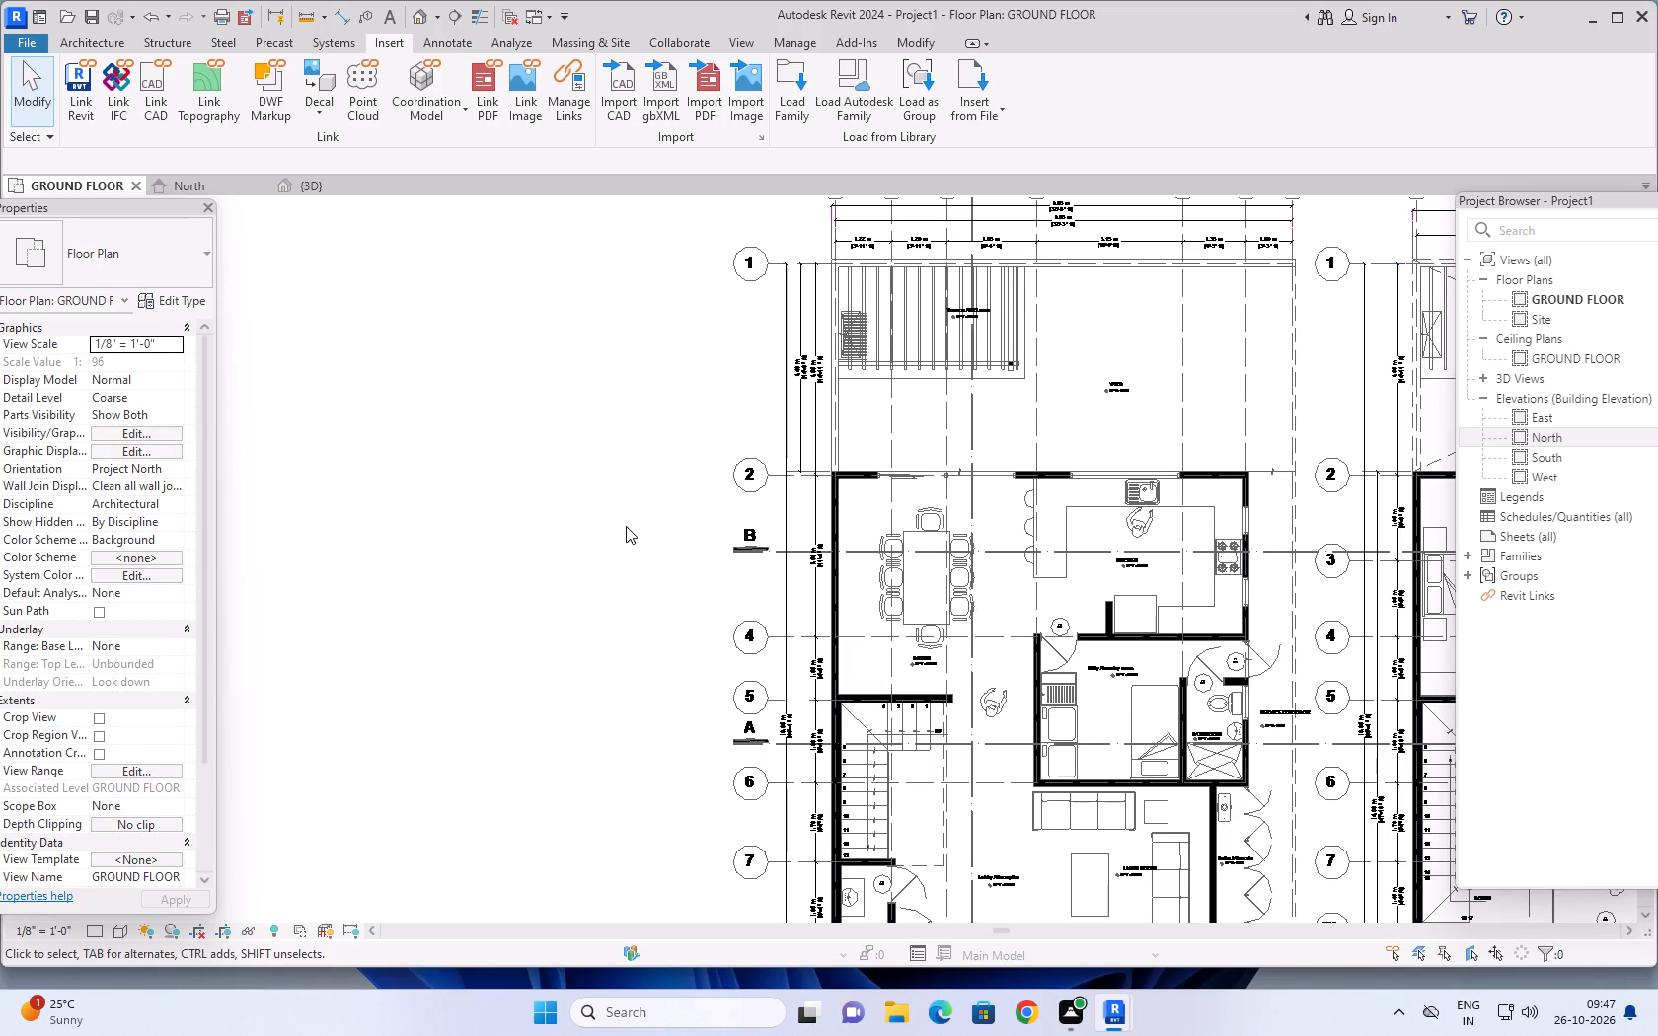
scroll(629, 512, "down", 1)
middle_click_drag(623, 508, 524, 507)
scroll(520, 499, "down", 2)
middle_click_drag(530, 499, 509, 523)
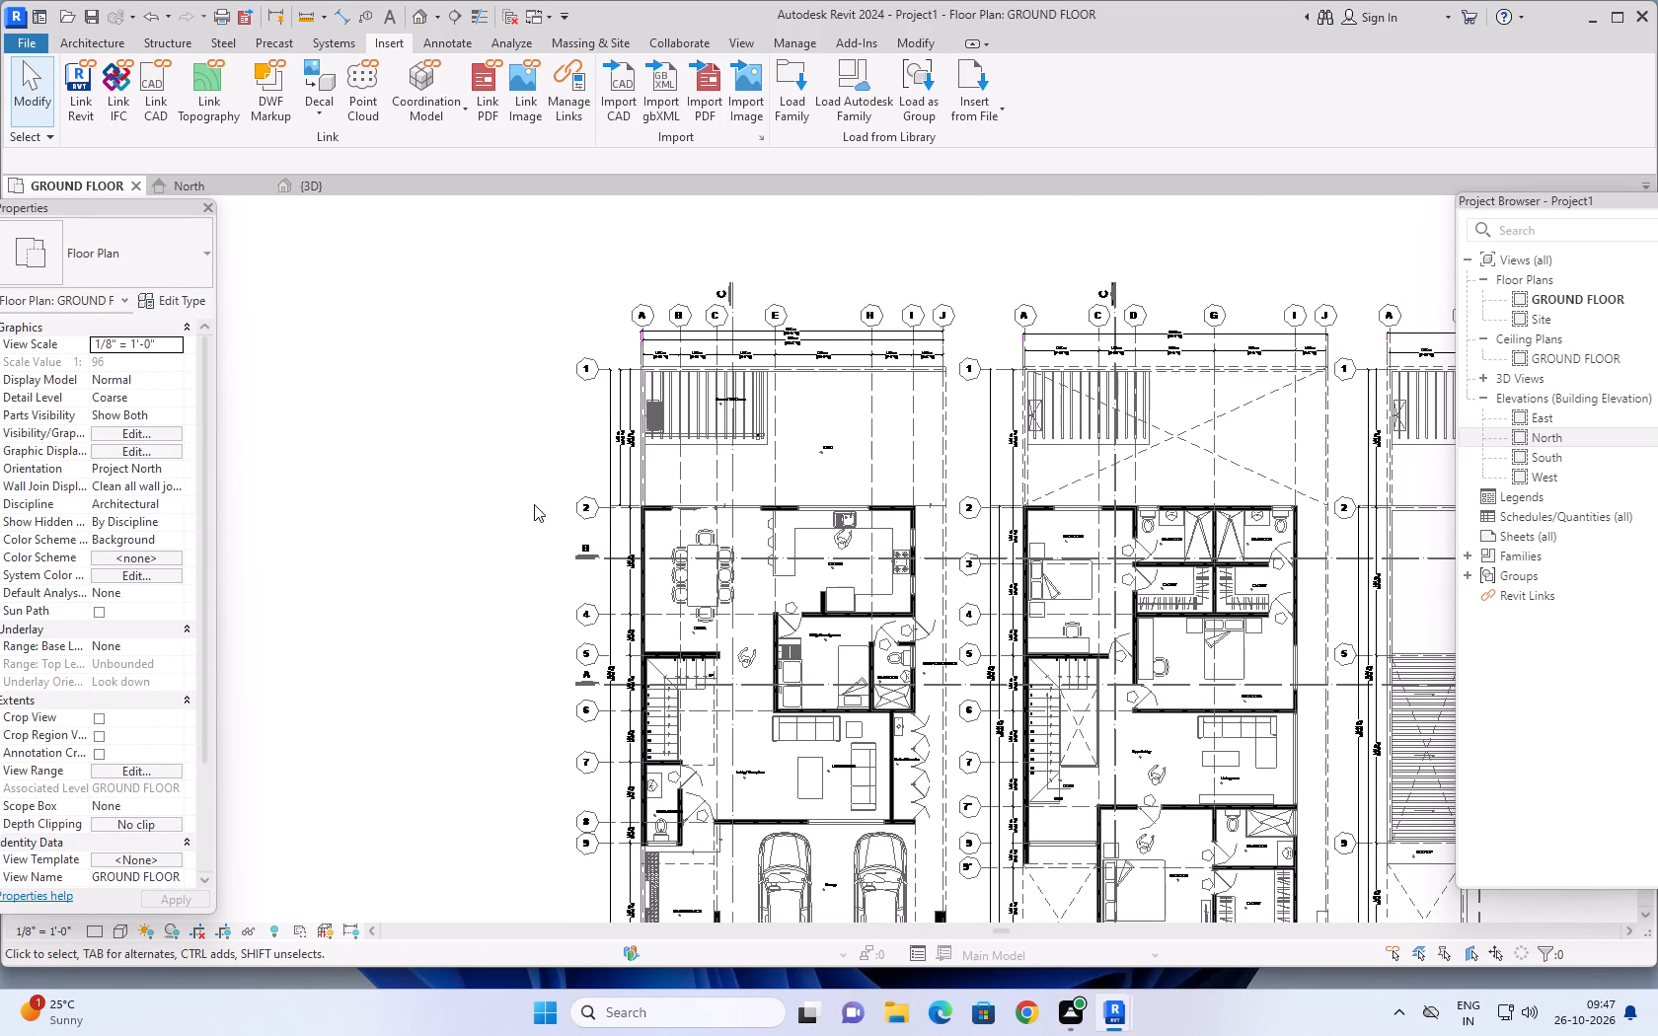
scroll(784, 479, "down", 3)
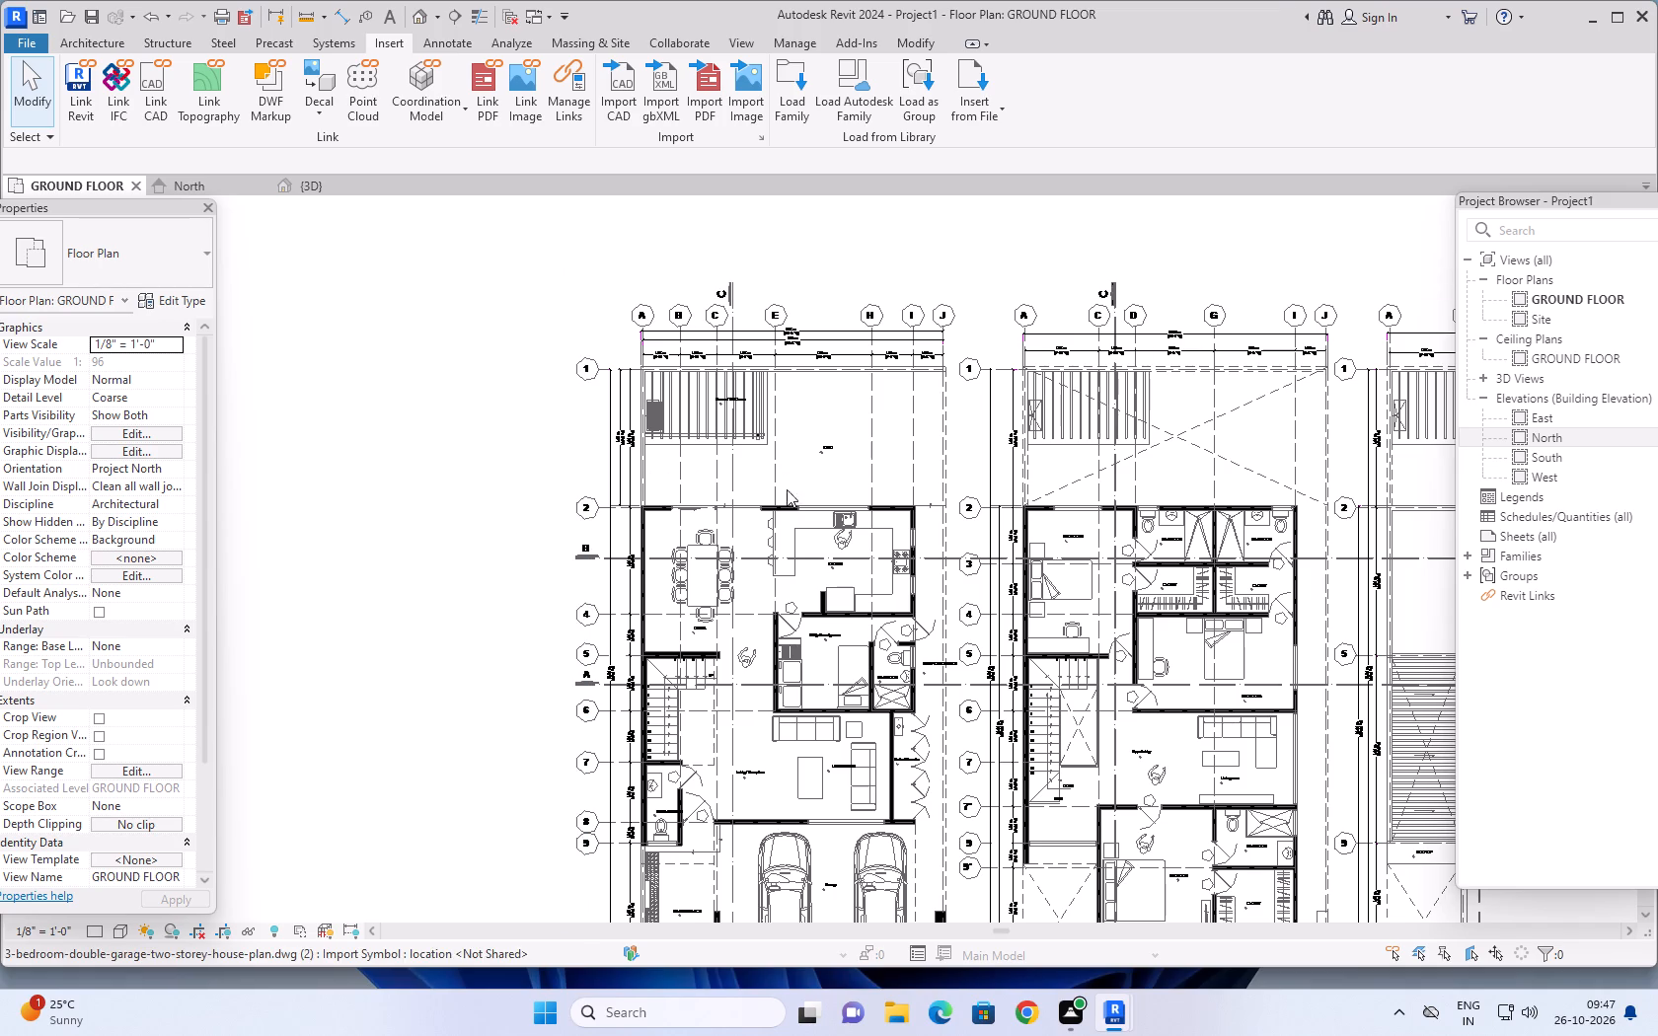
scroll(806, 485, "down", 2)
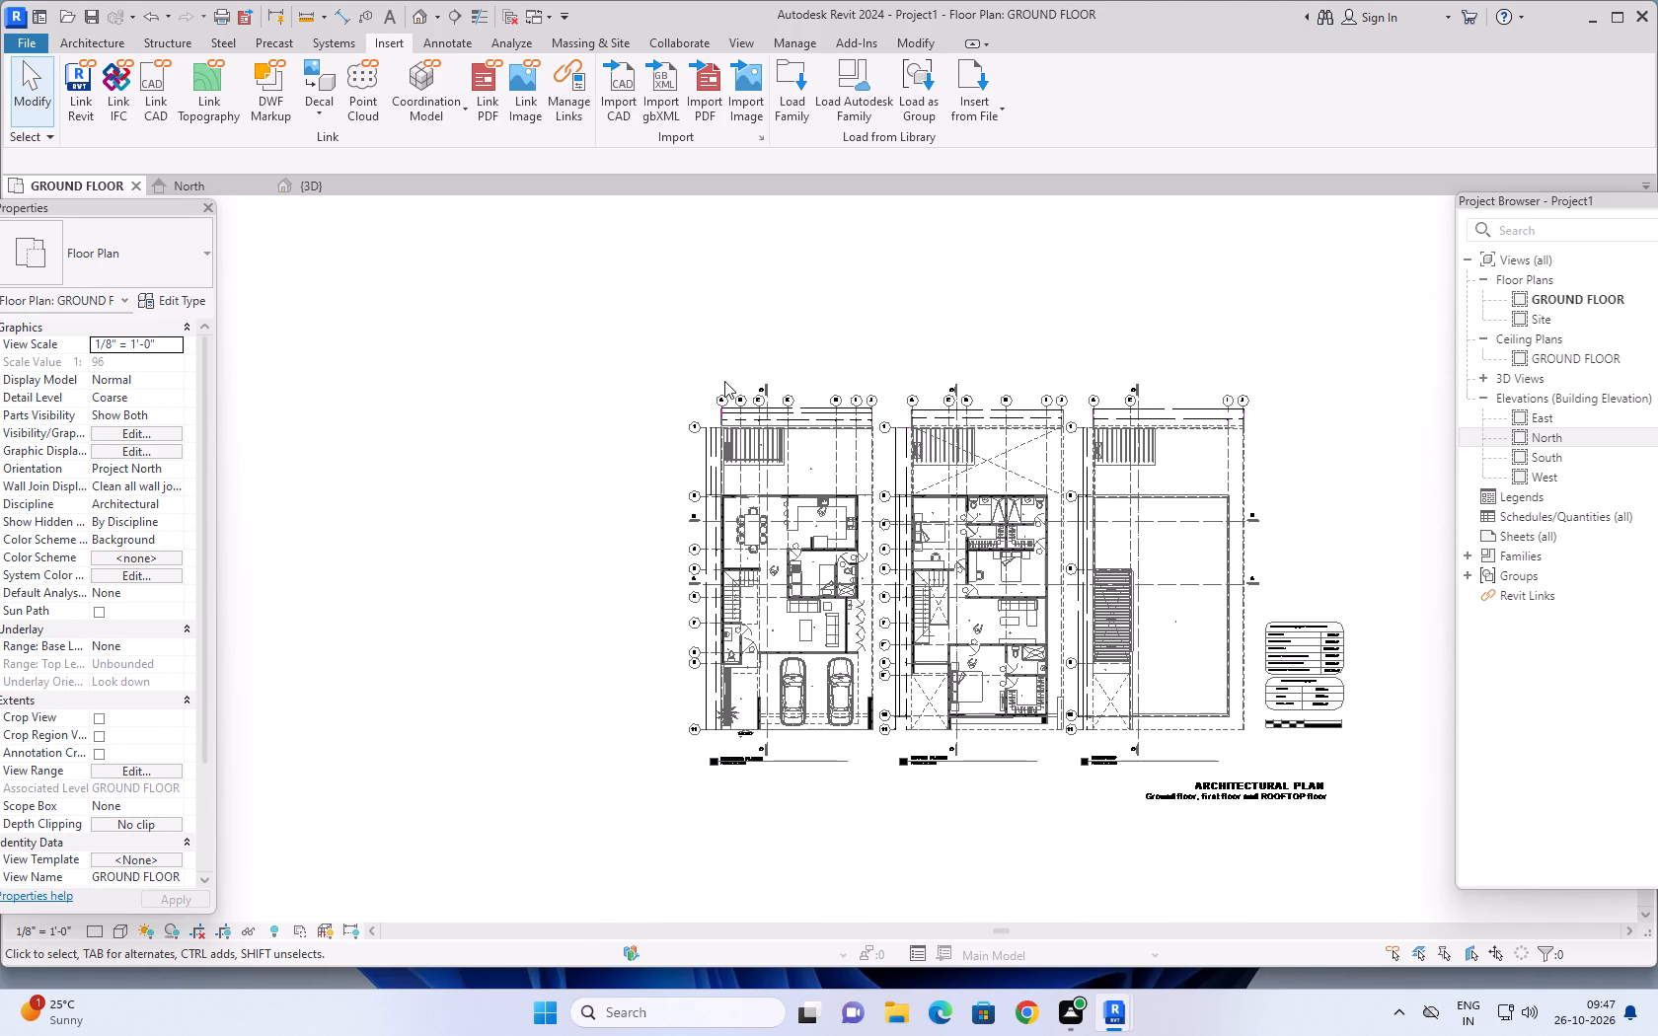
left_click(782, 388)
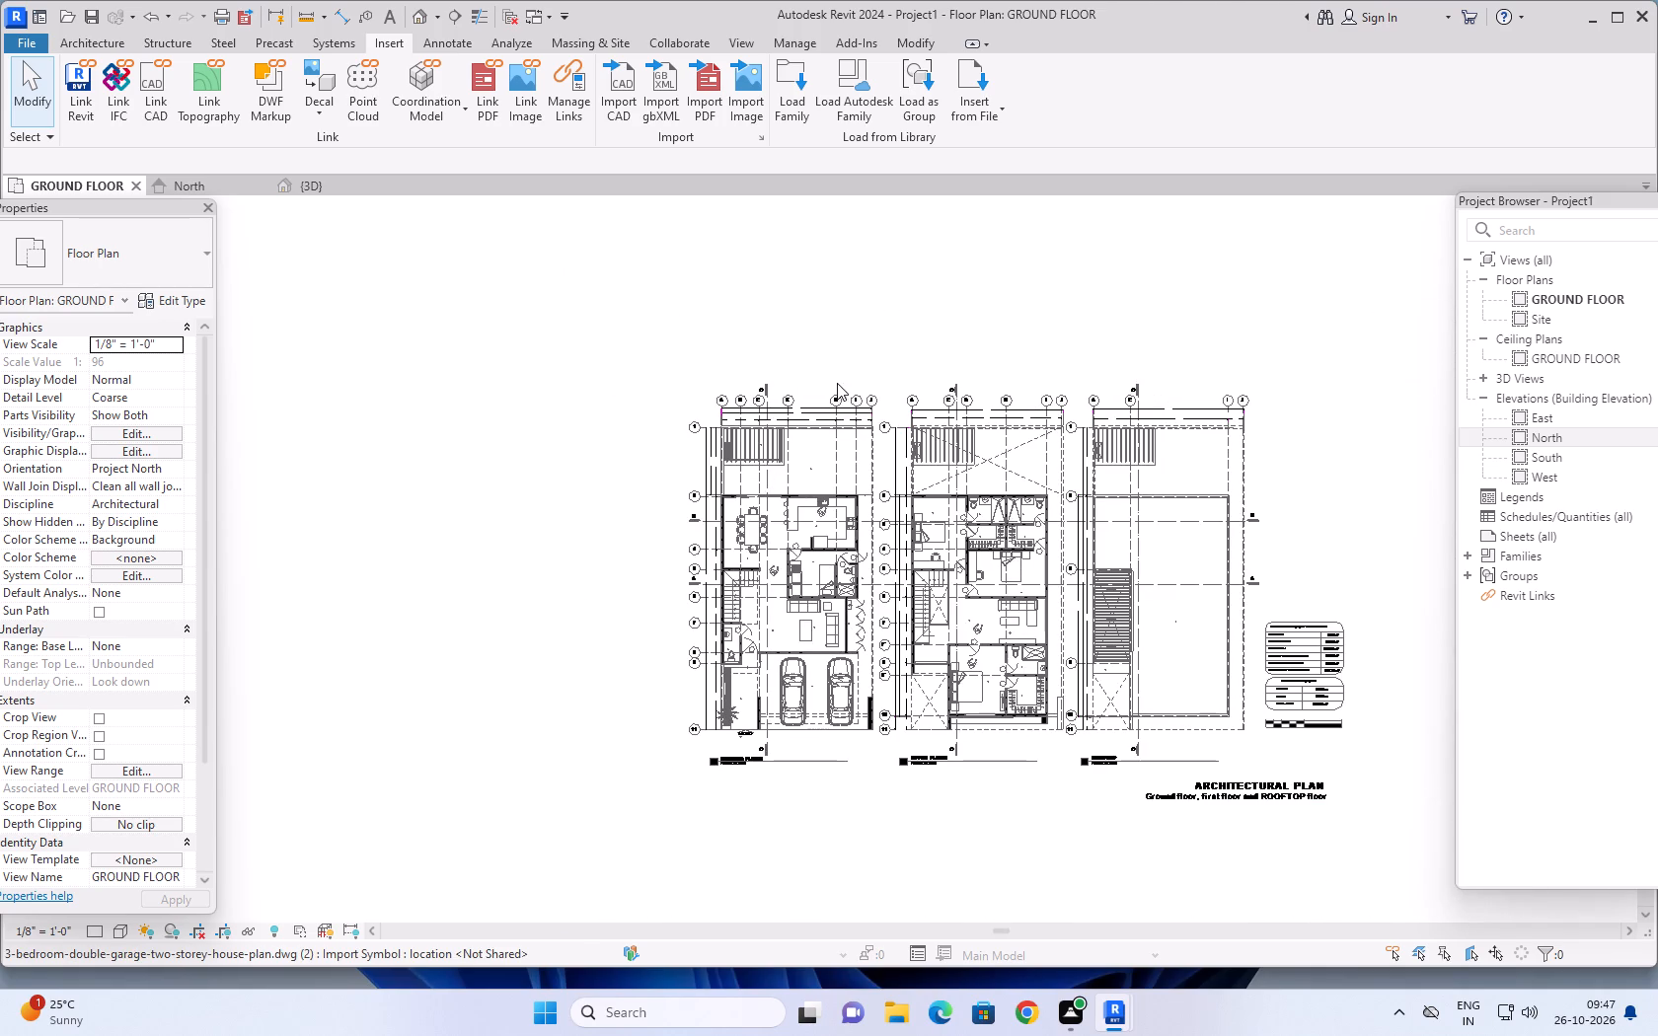
Examine the upper-floor plan's rooms and walls around Bedroom B, its bathroom and closet.
scroll(1080, 597, "up", 5)
scroll(791, 441, "up", 5)
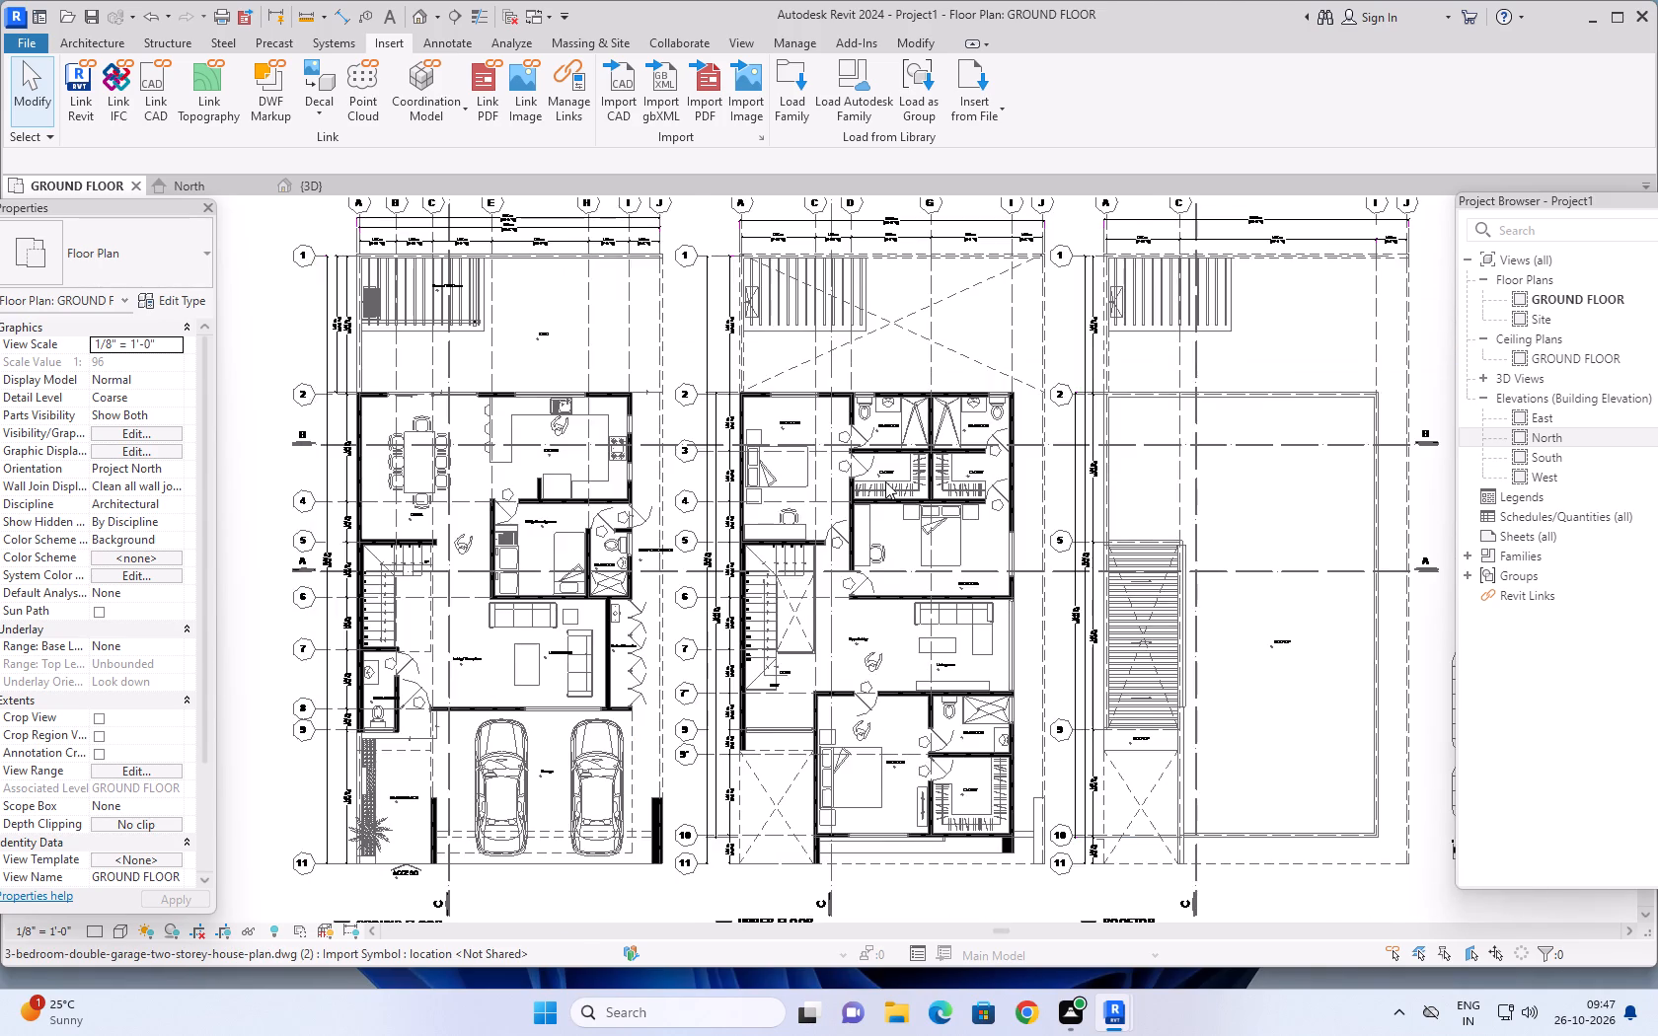
scroll(817, 448, "up", 9)
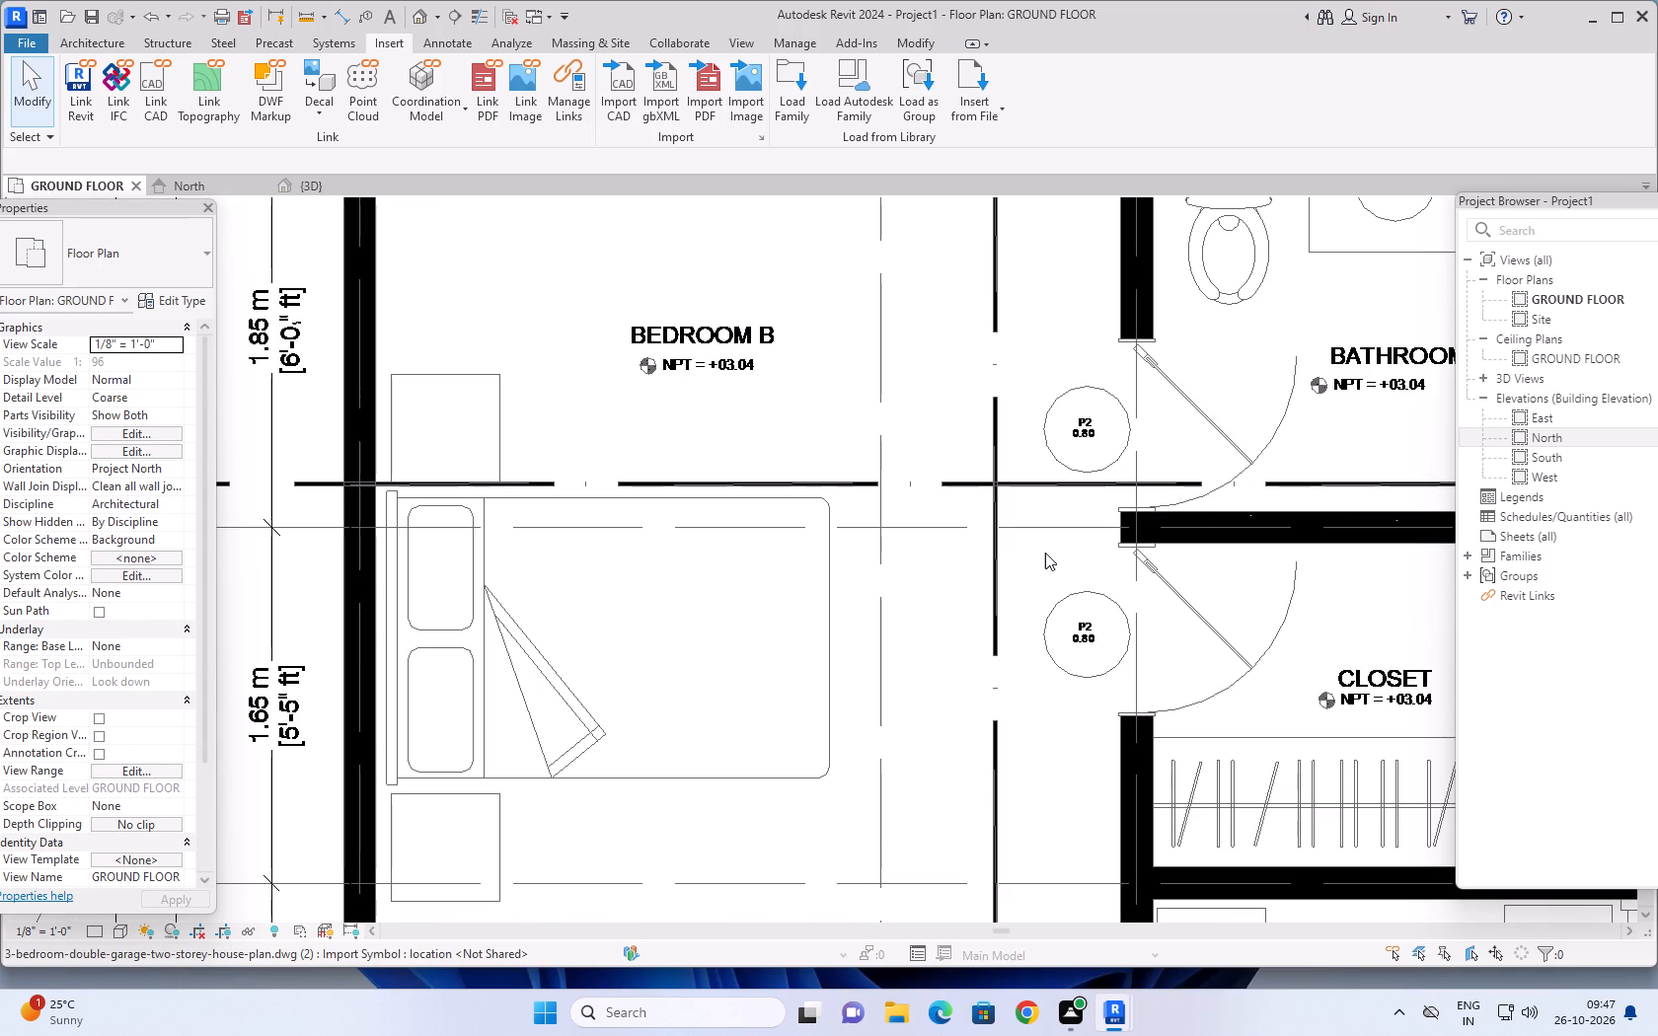
middle_click_drag(1045, 554, 726, 524)
scroll(1023, 545, "down", 2)
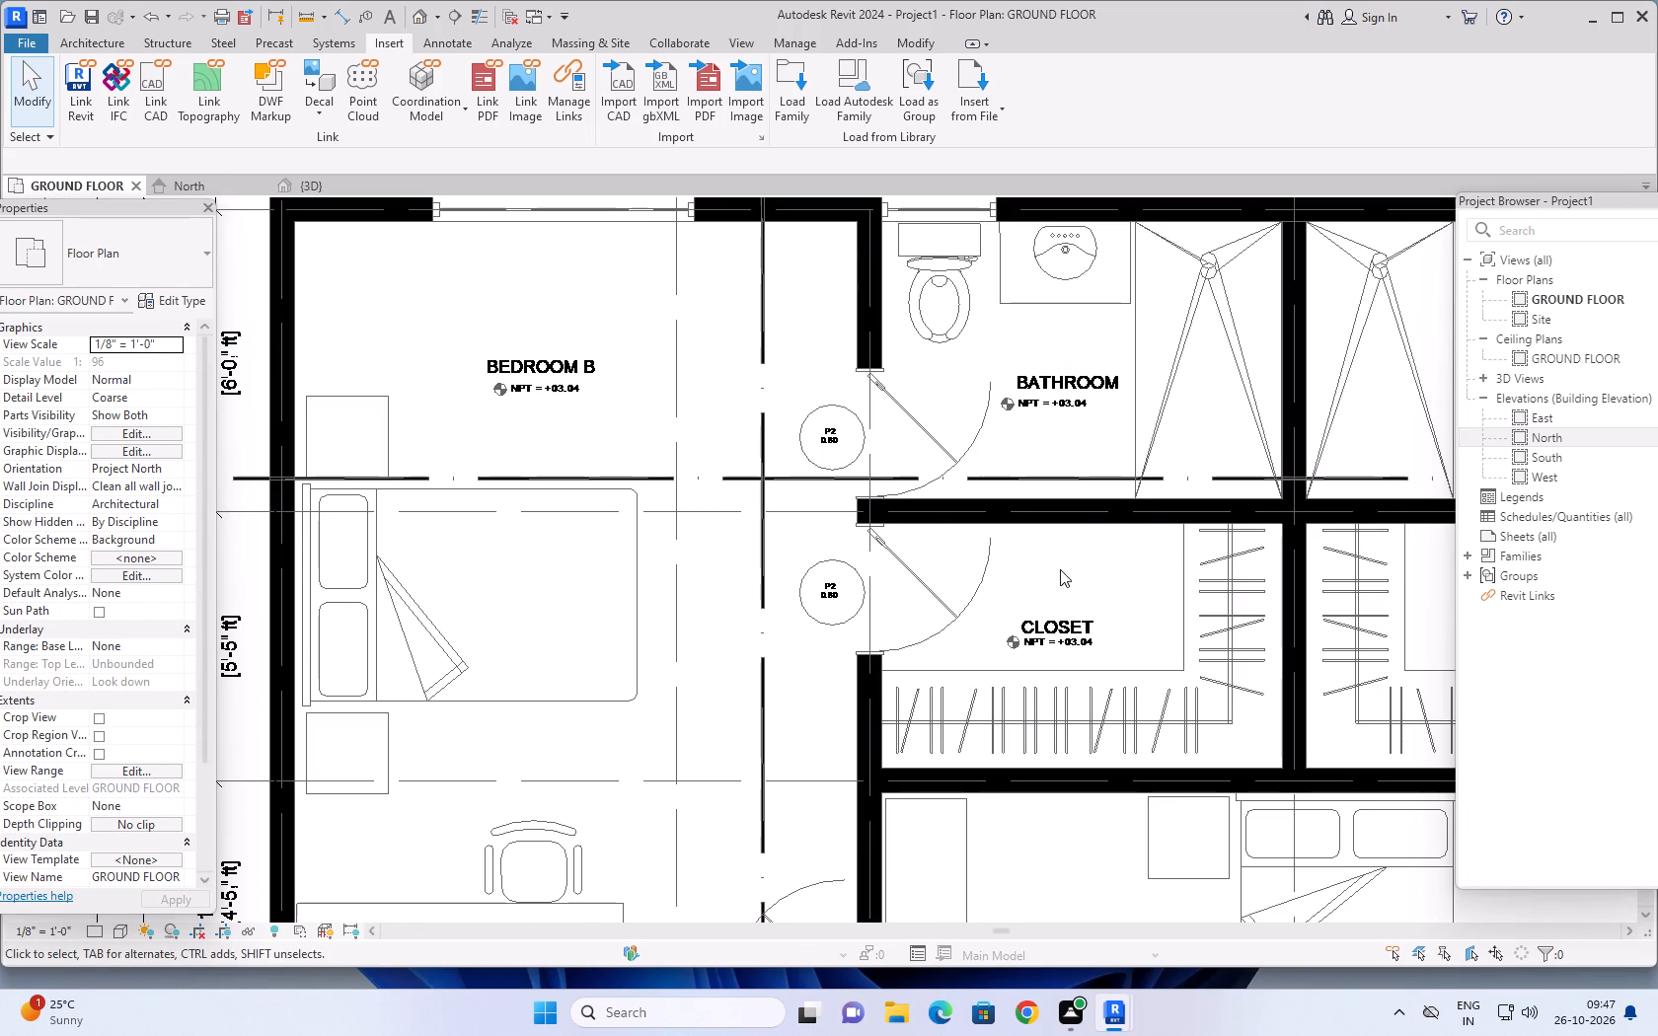
middle_click_drag(1079, 570, 1057, 577)
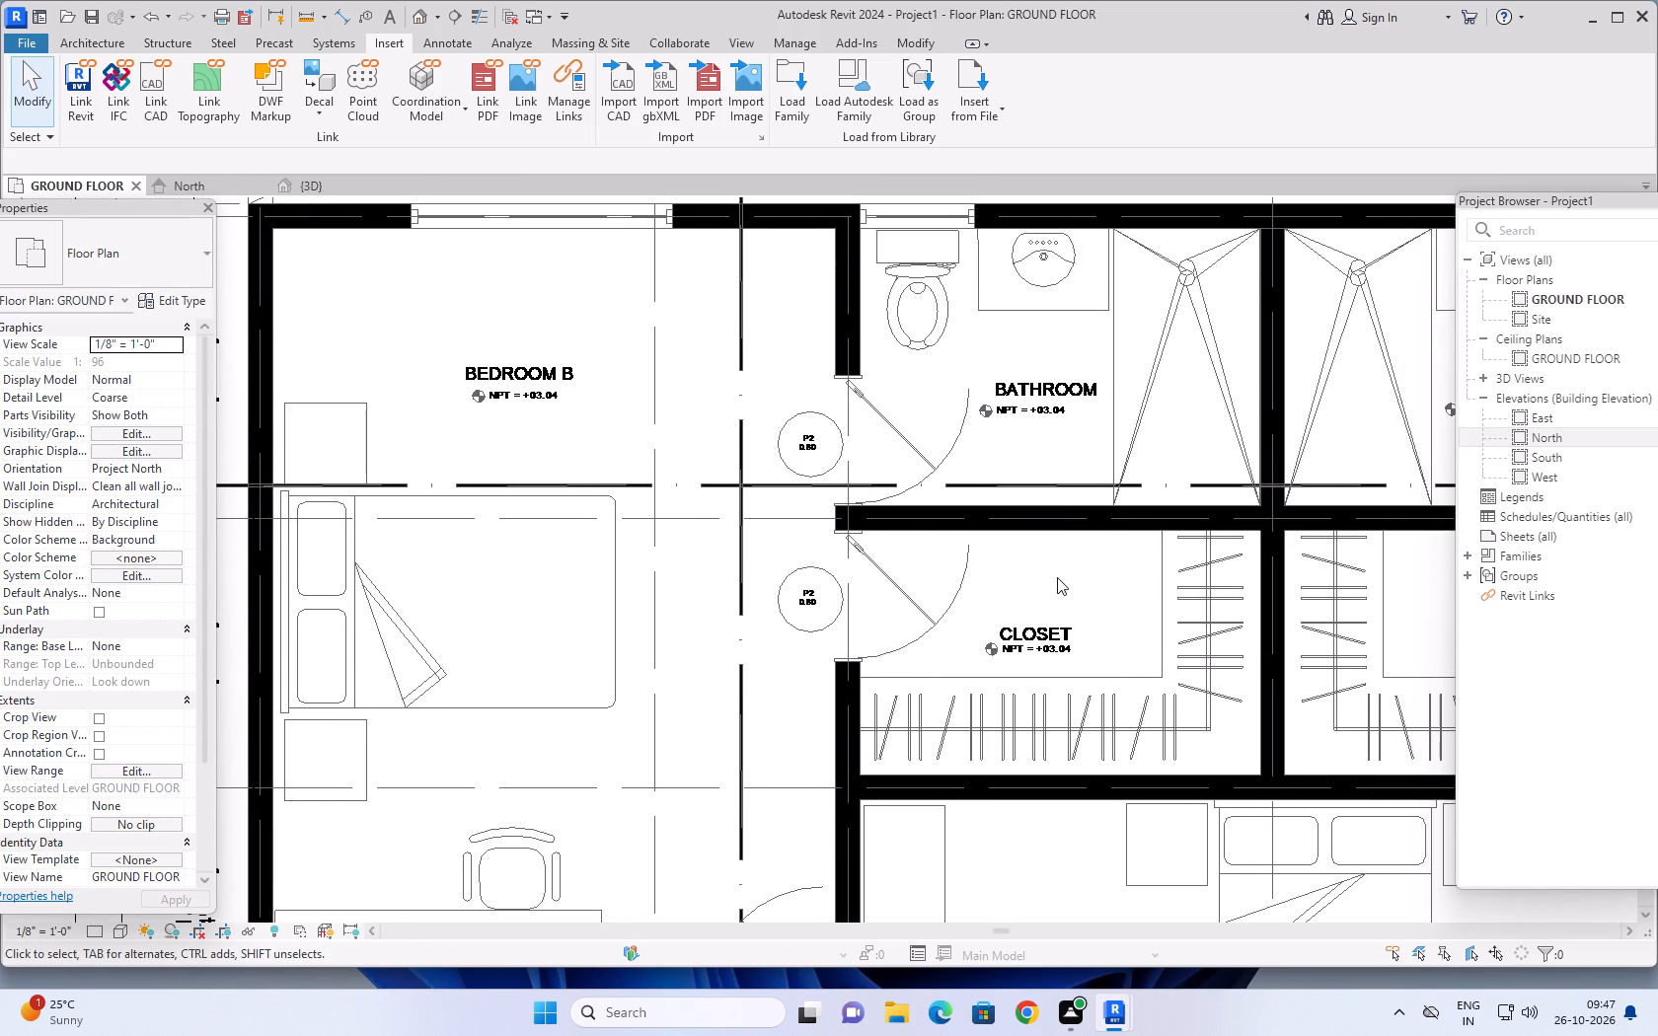
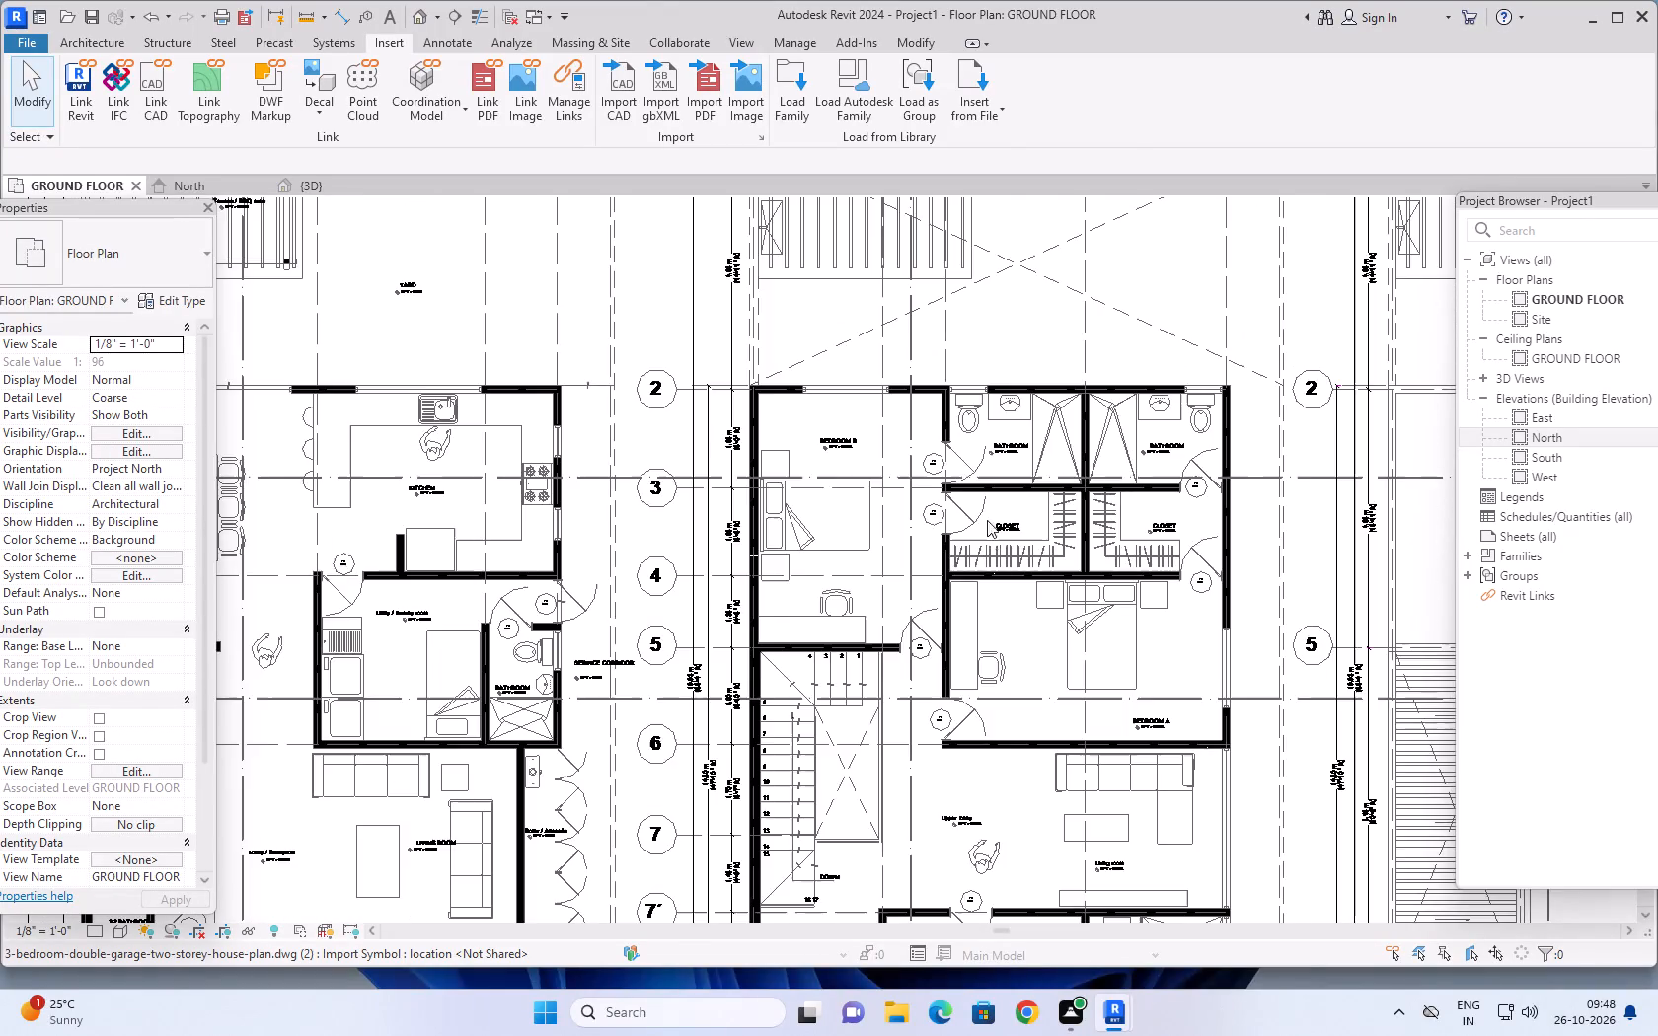
Undo the placement of the house plan DWG in the GROUND FLOOR plan.
scroll(1058, 686, "down", 1)
middle_click_drag(1040, 677, 788, 675)
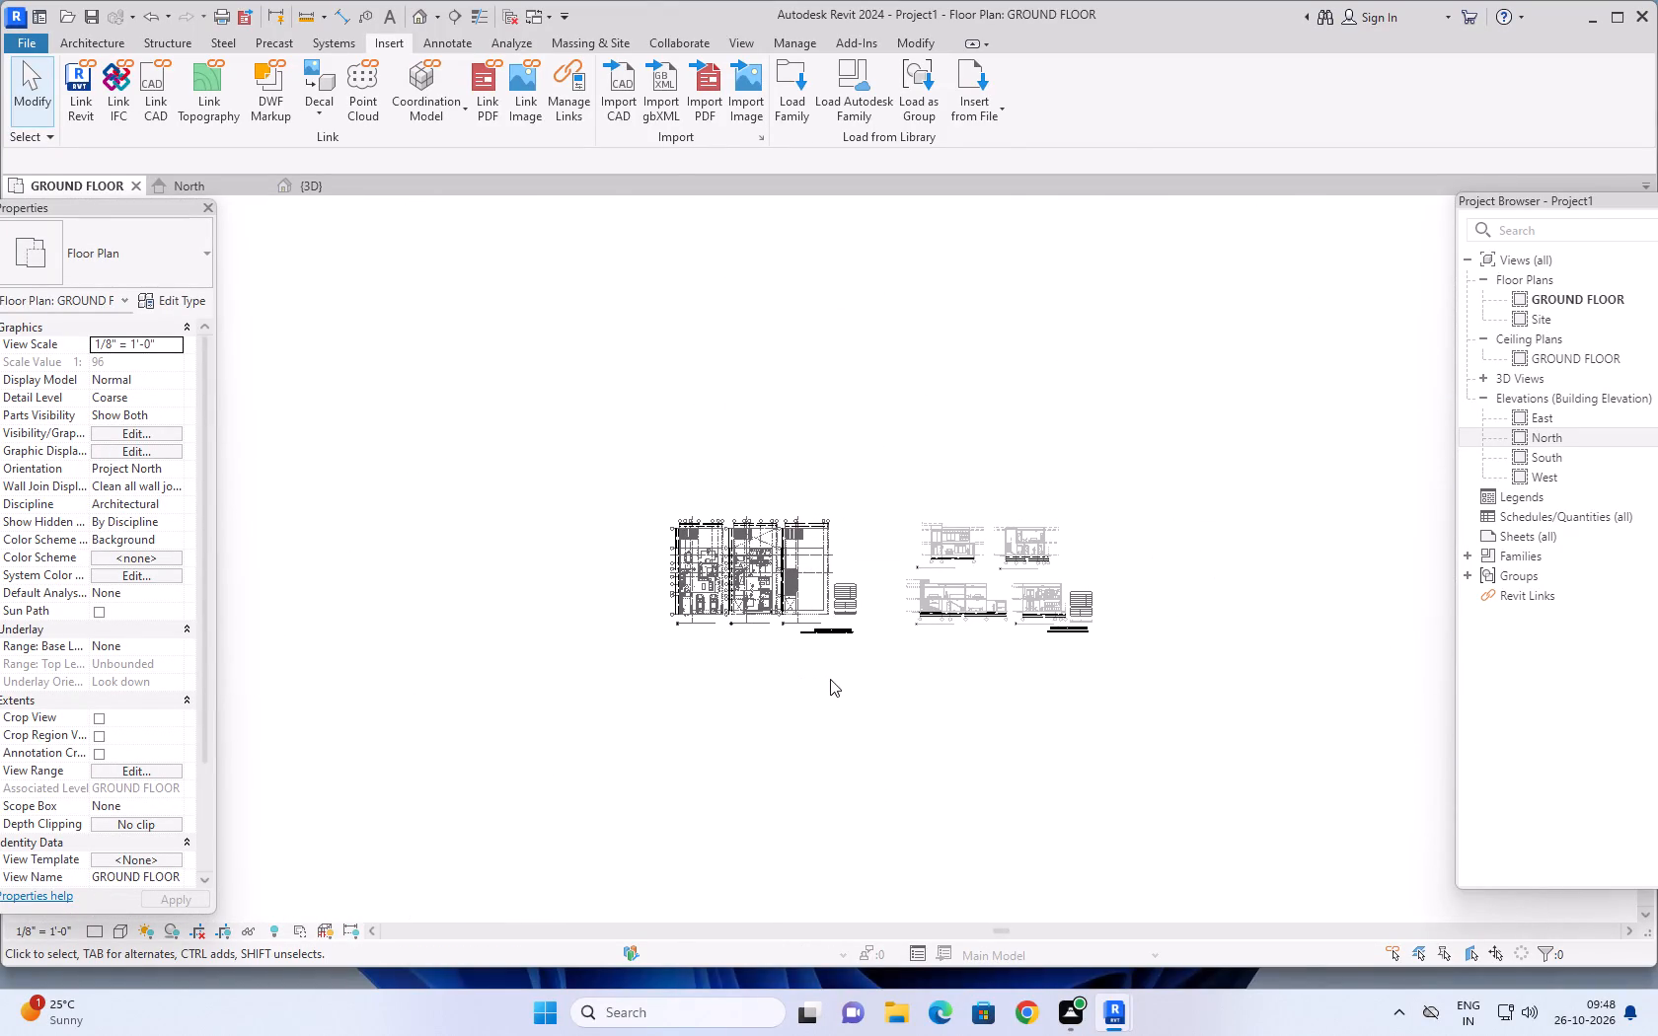
key("ctrl+z")
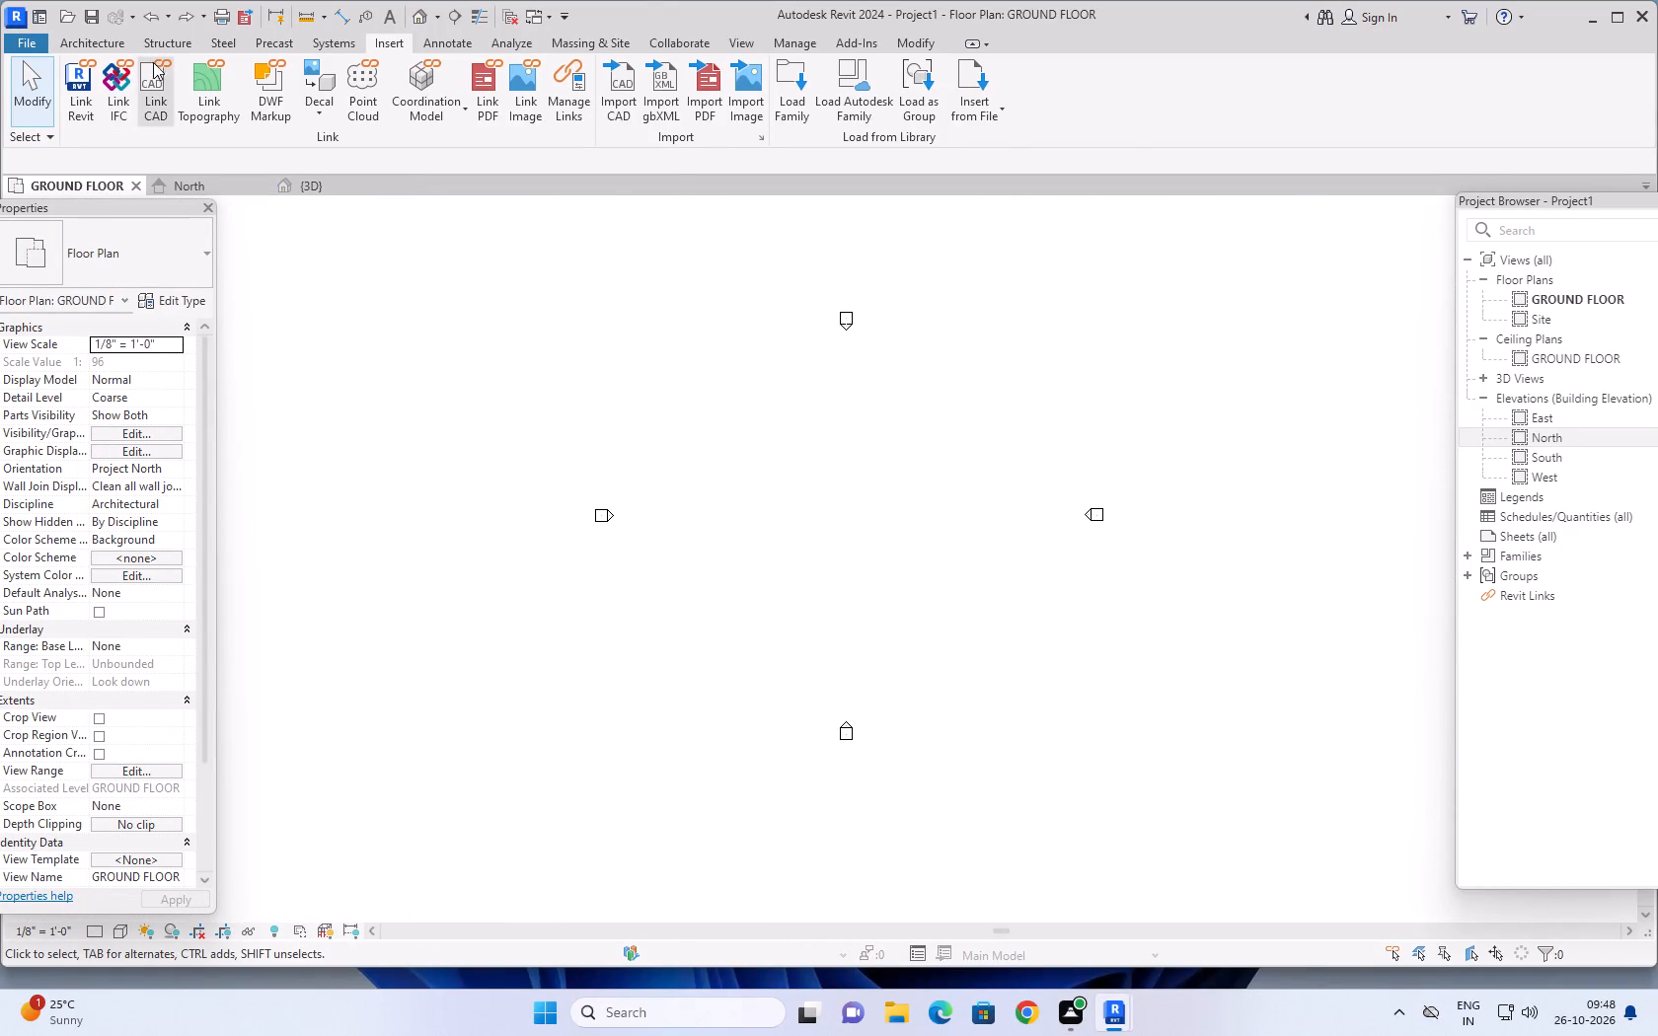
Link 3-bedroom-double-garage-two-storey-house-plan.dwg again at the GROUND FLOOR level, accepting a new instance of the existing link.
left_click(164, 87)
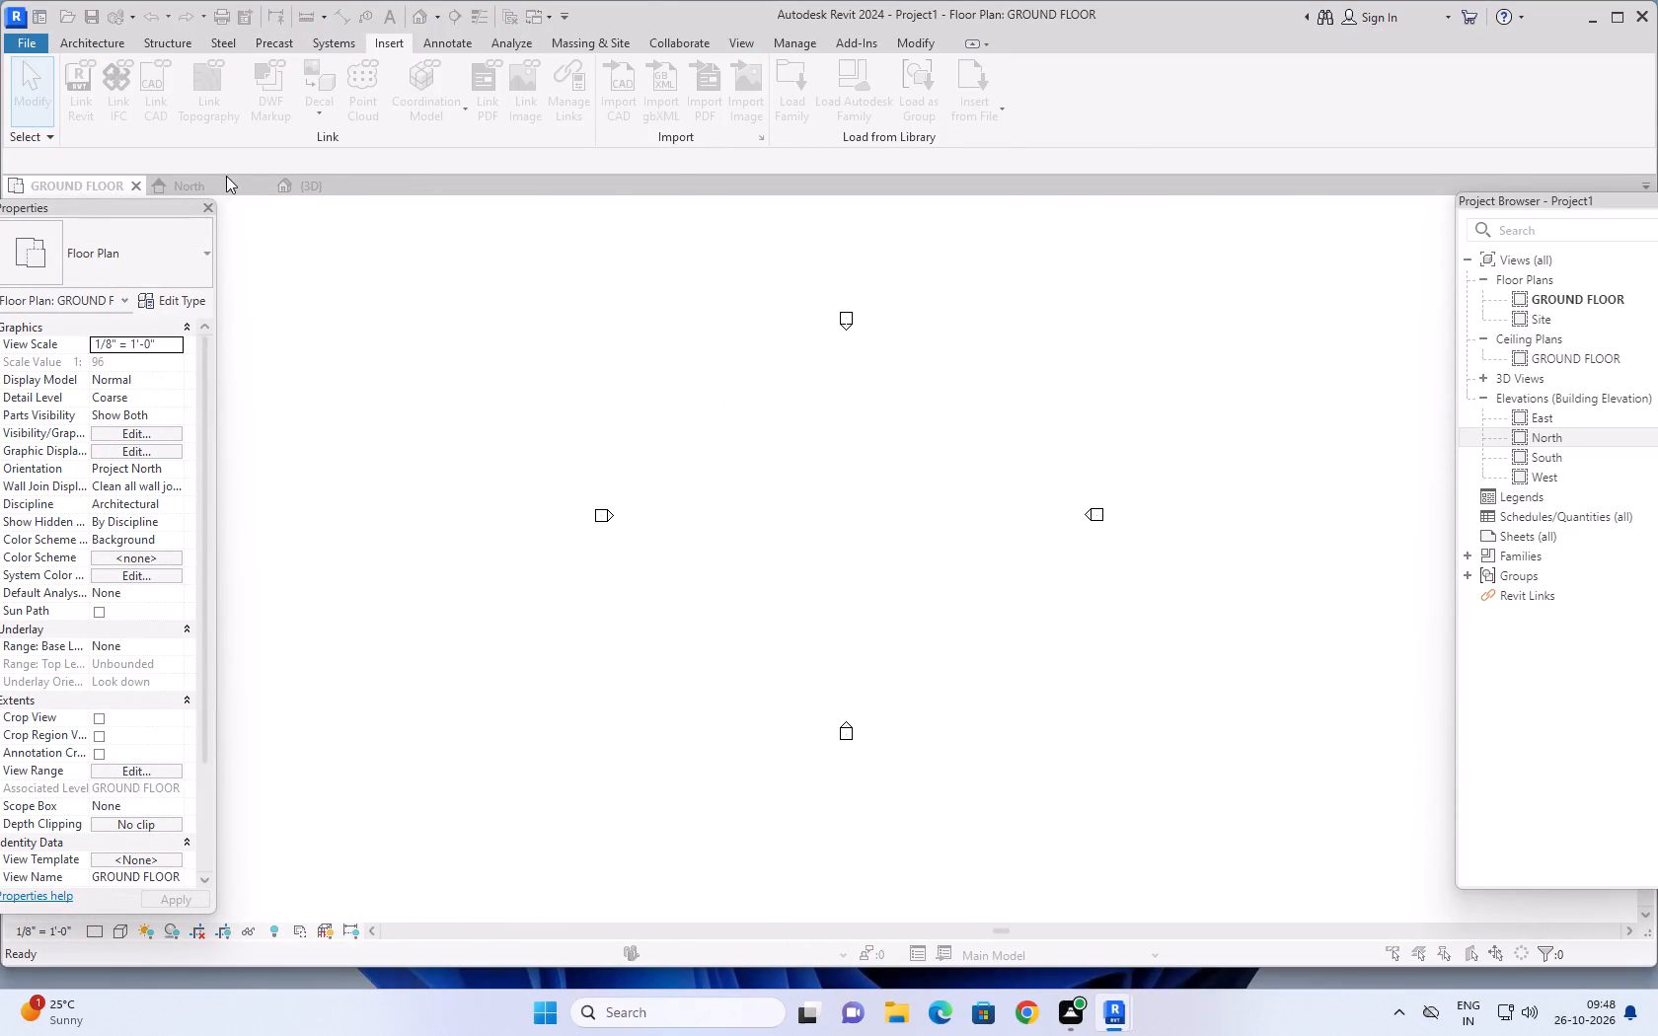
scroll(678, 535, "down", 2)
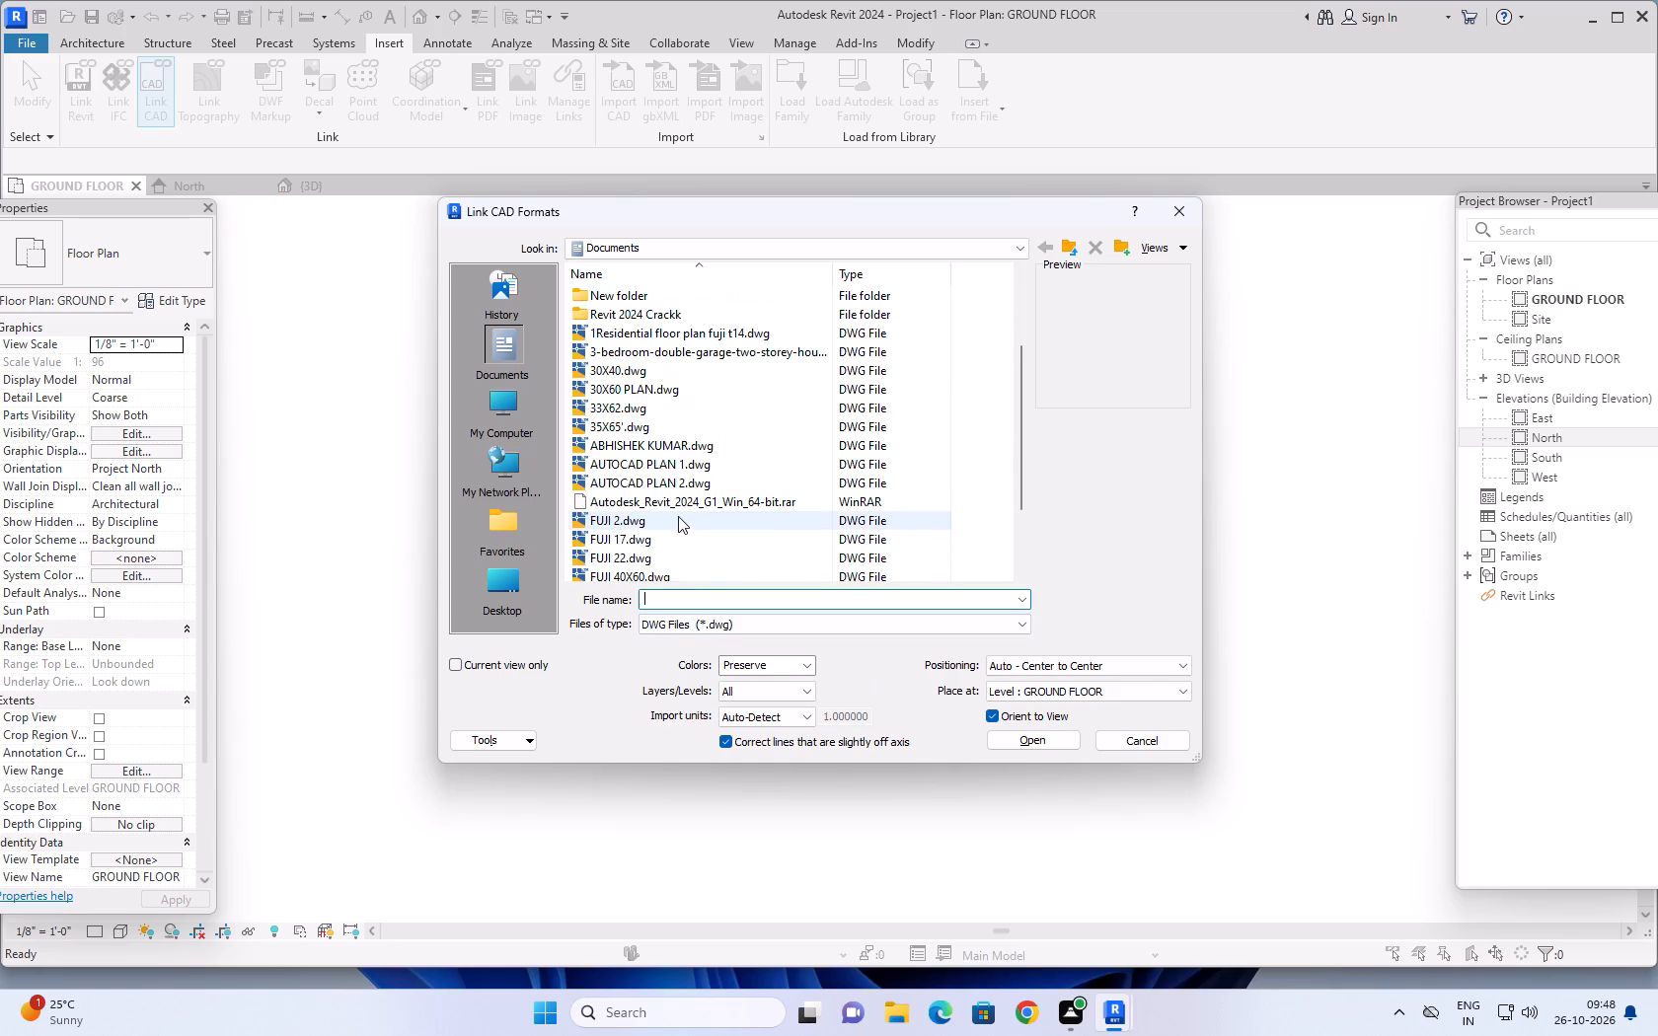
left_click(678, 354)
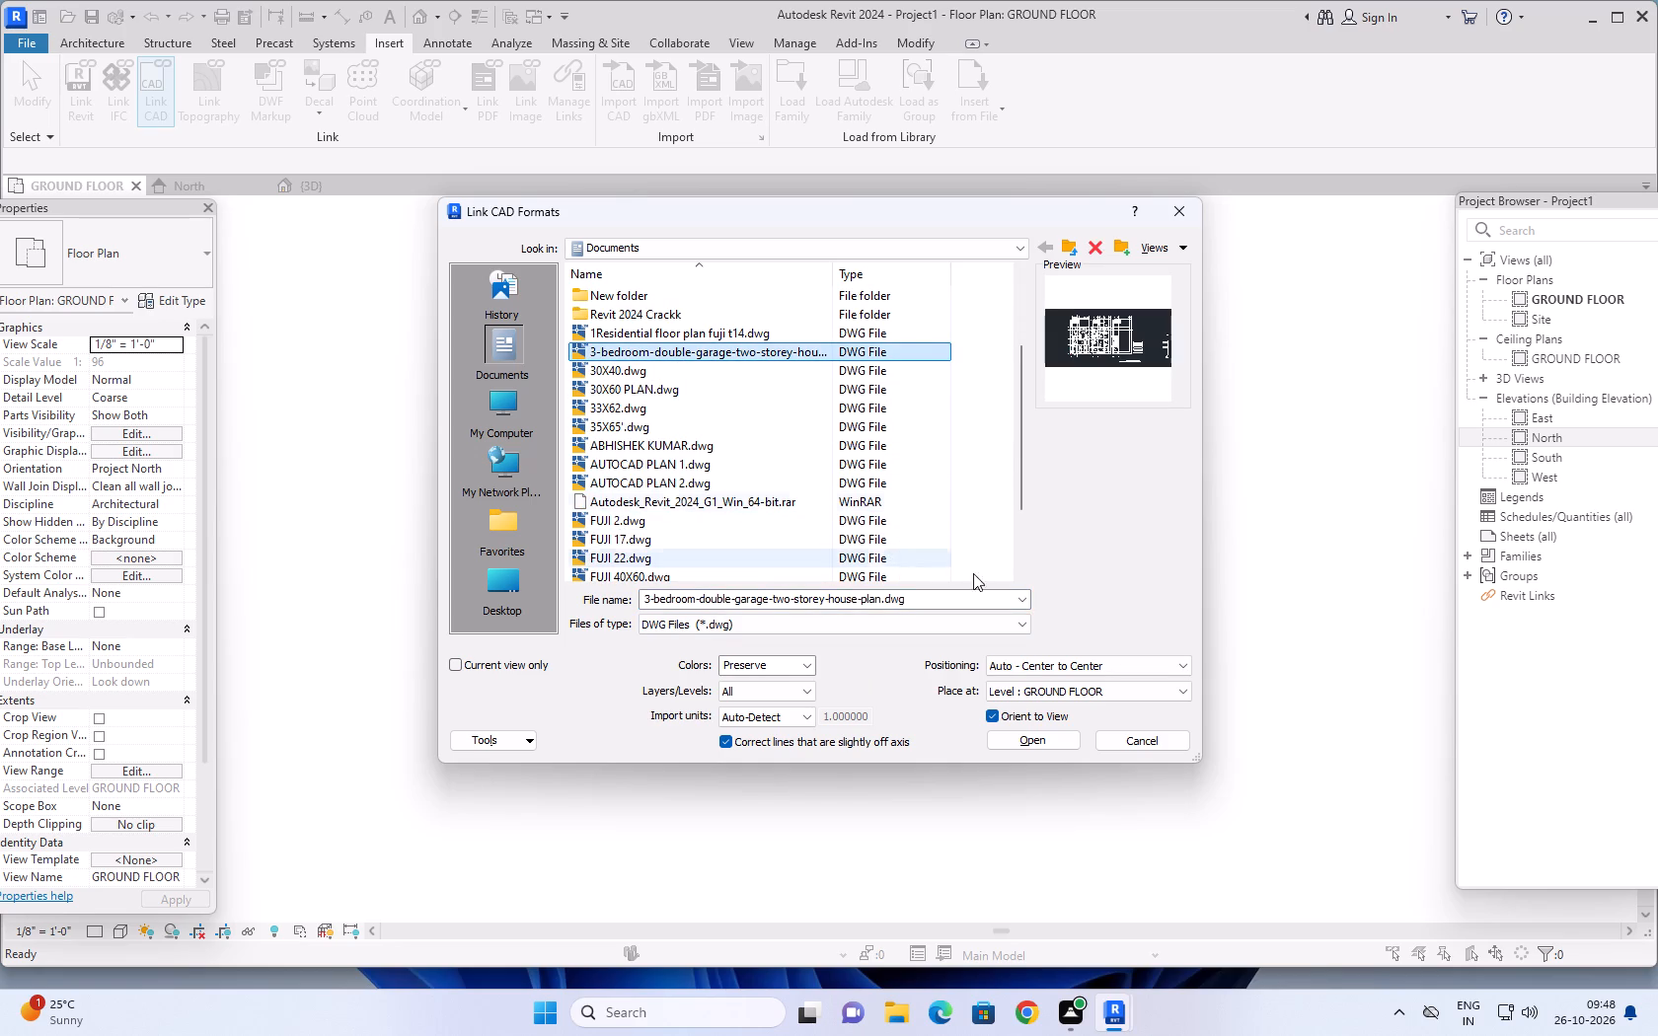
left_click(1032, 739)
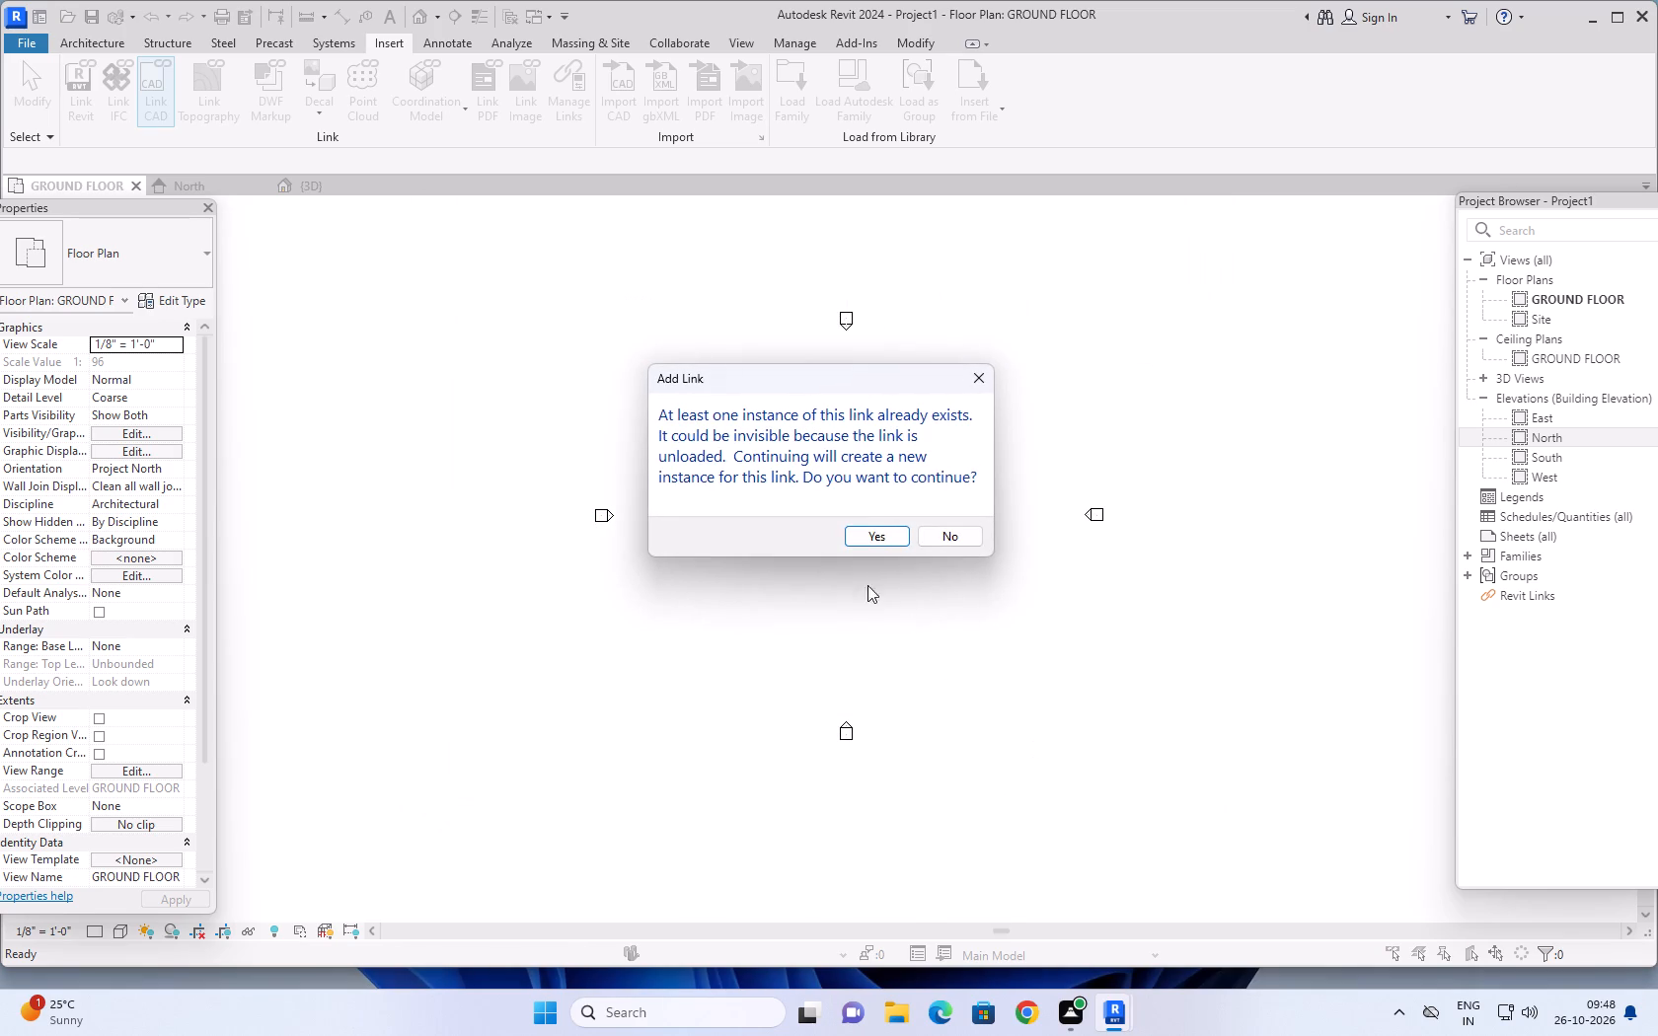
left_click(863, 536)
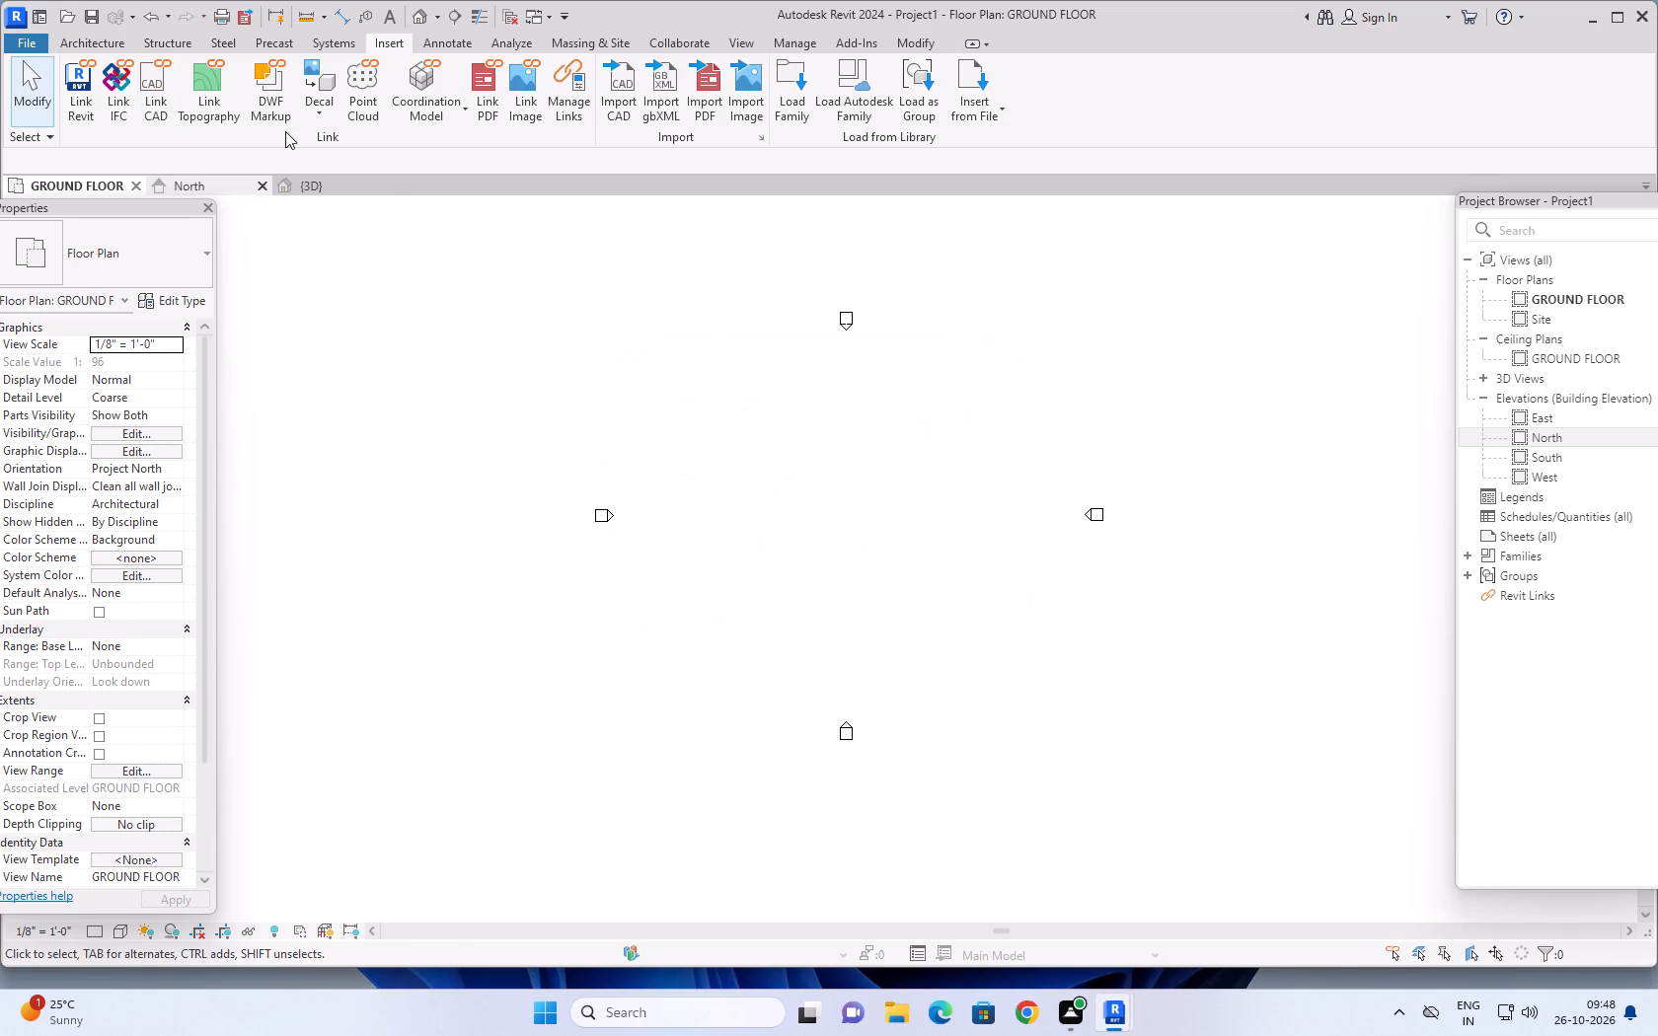
Examine the 3D view for the linked DWG and the project's level lines.
left_click(315, 185)
scroll(910, 510, "down", 3)
scroll(933, 461, "up", 3)
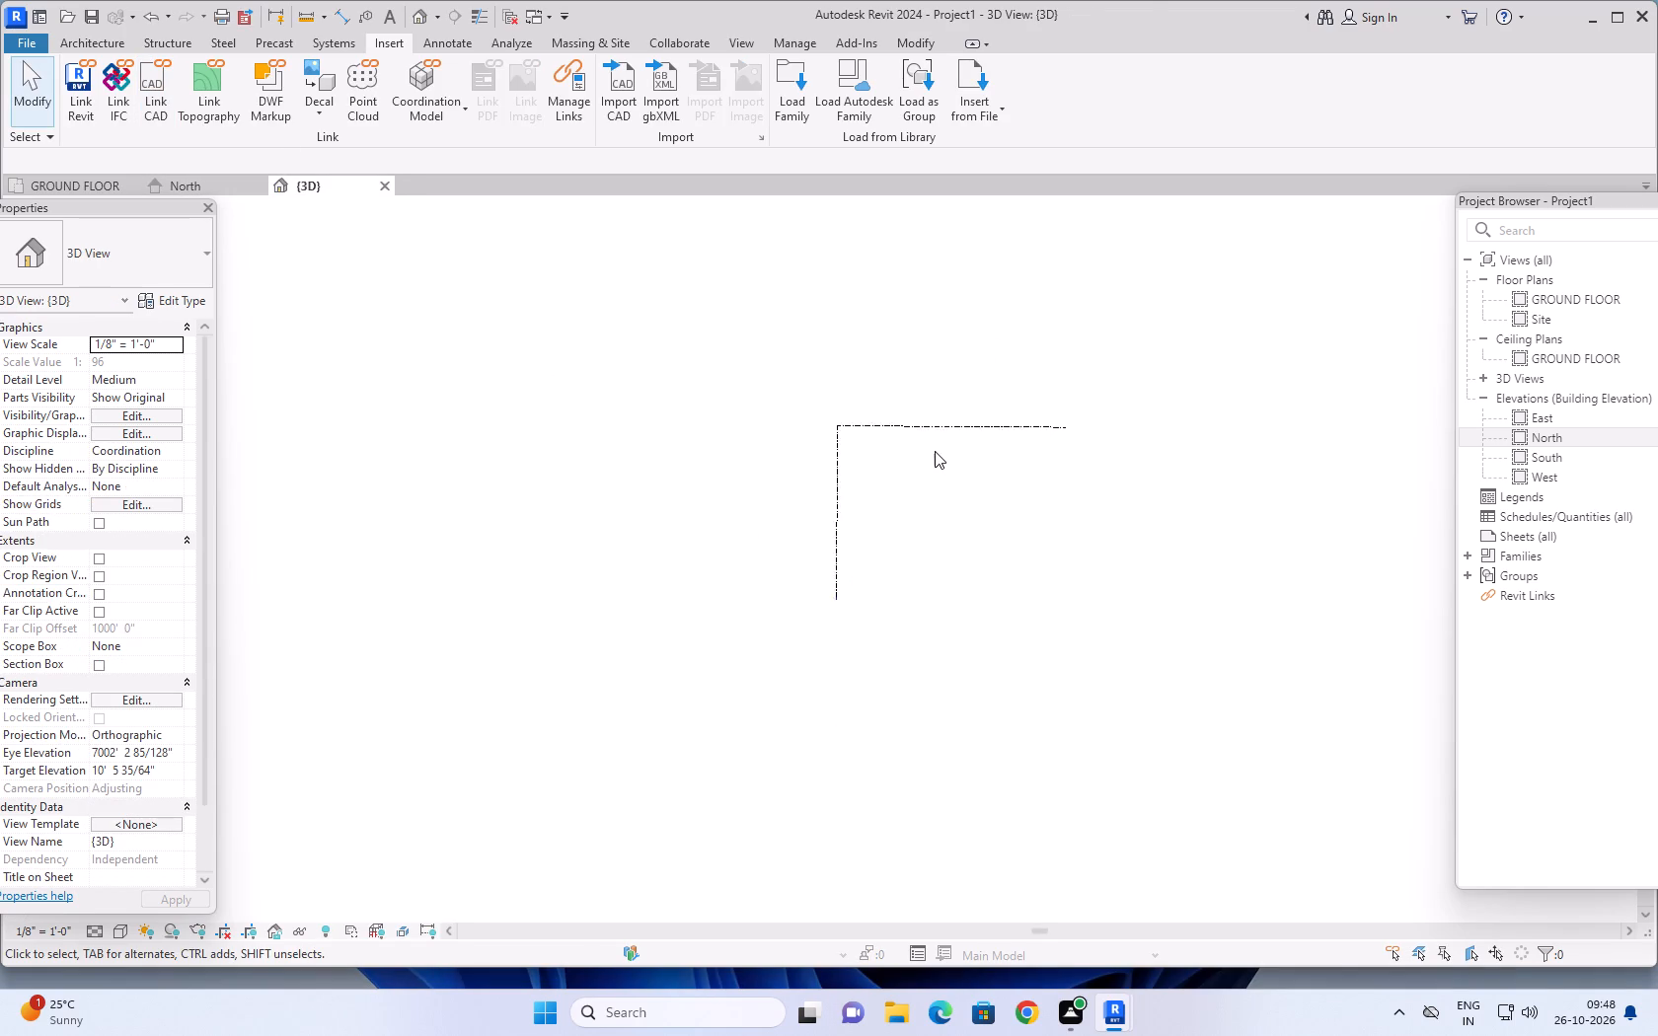
scroll(935, 451, "up", 9)
middle_click_drag(925, 483, 758, 367)
scroll(827, 424, "down", 8)
middle_click_drag(941, 505, 853, 431)
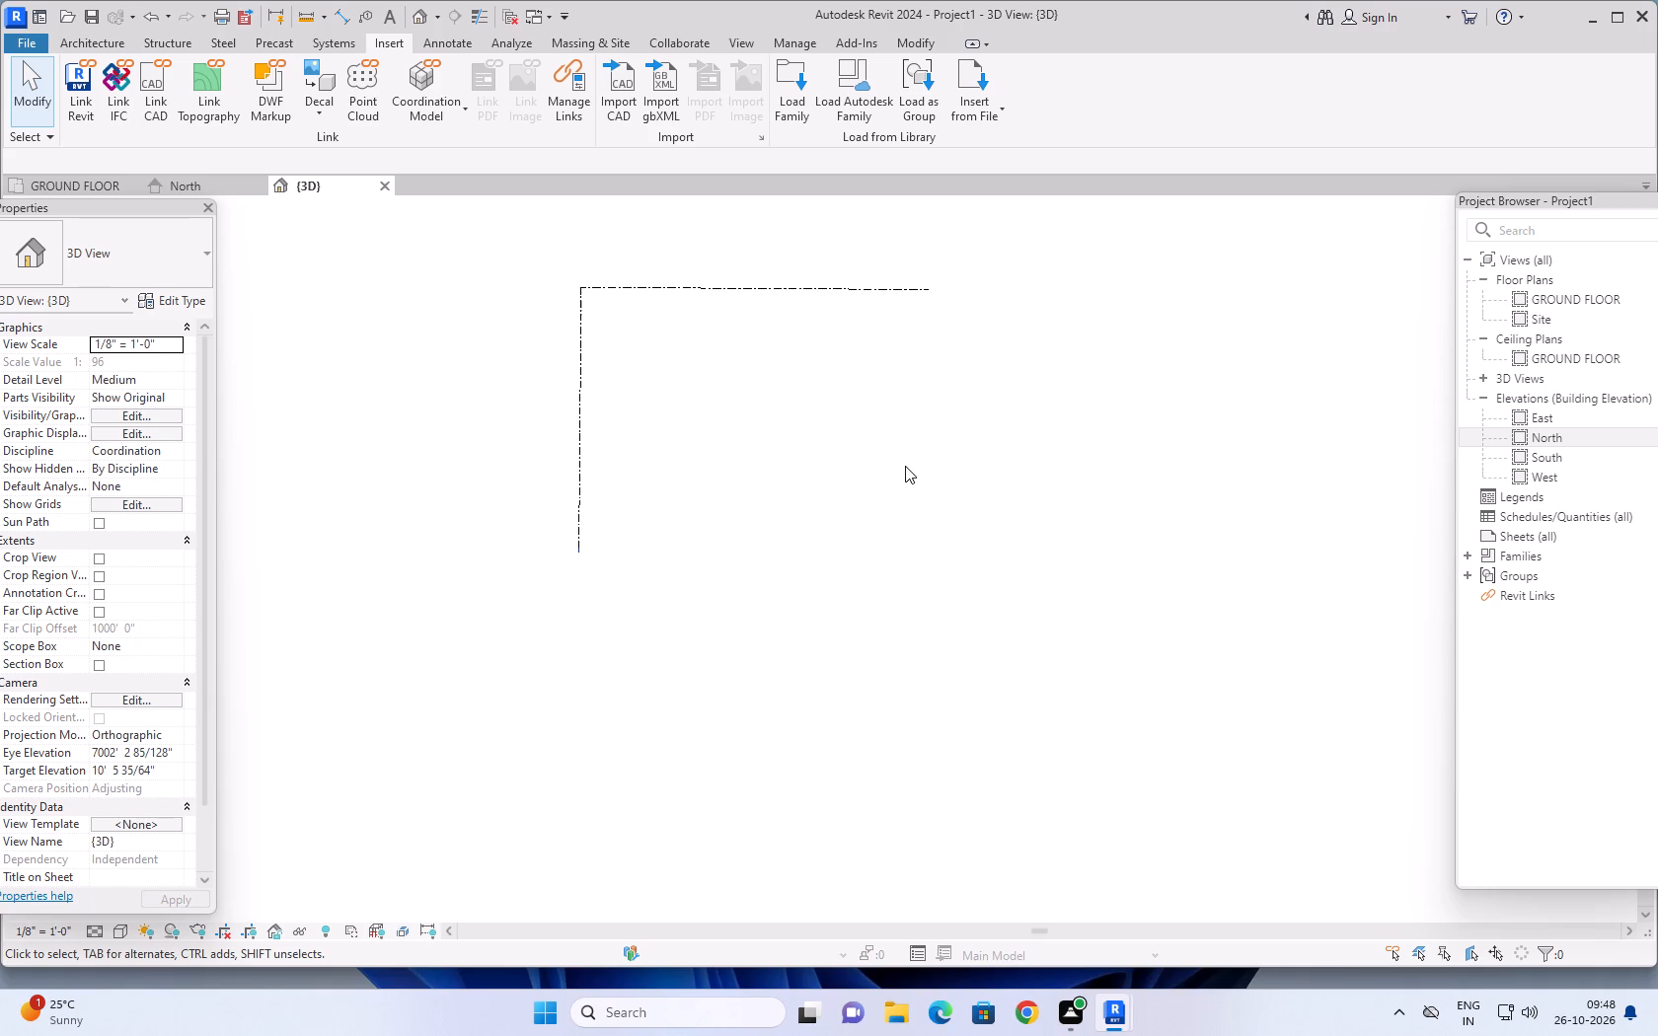
scroll(810, 458, "up", 6)
scroll(655, 370, "up", 6)
scroll(614, 341, "down", 3)
scroll(768, 502, "down", 6)
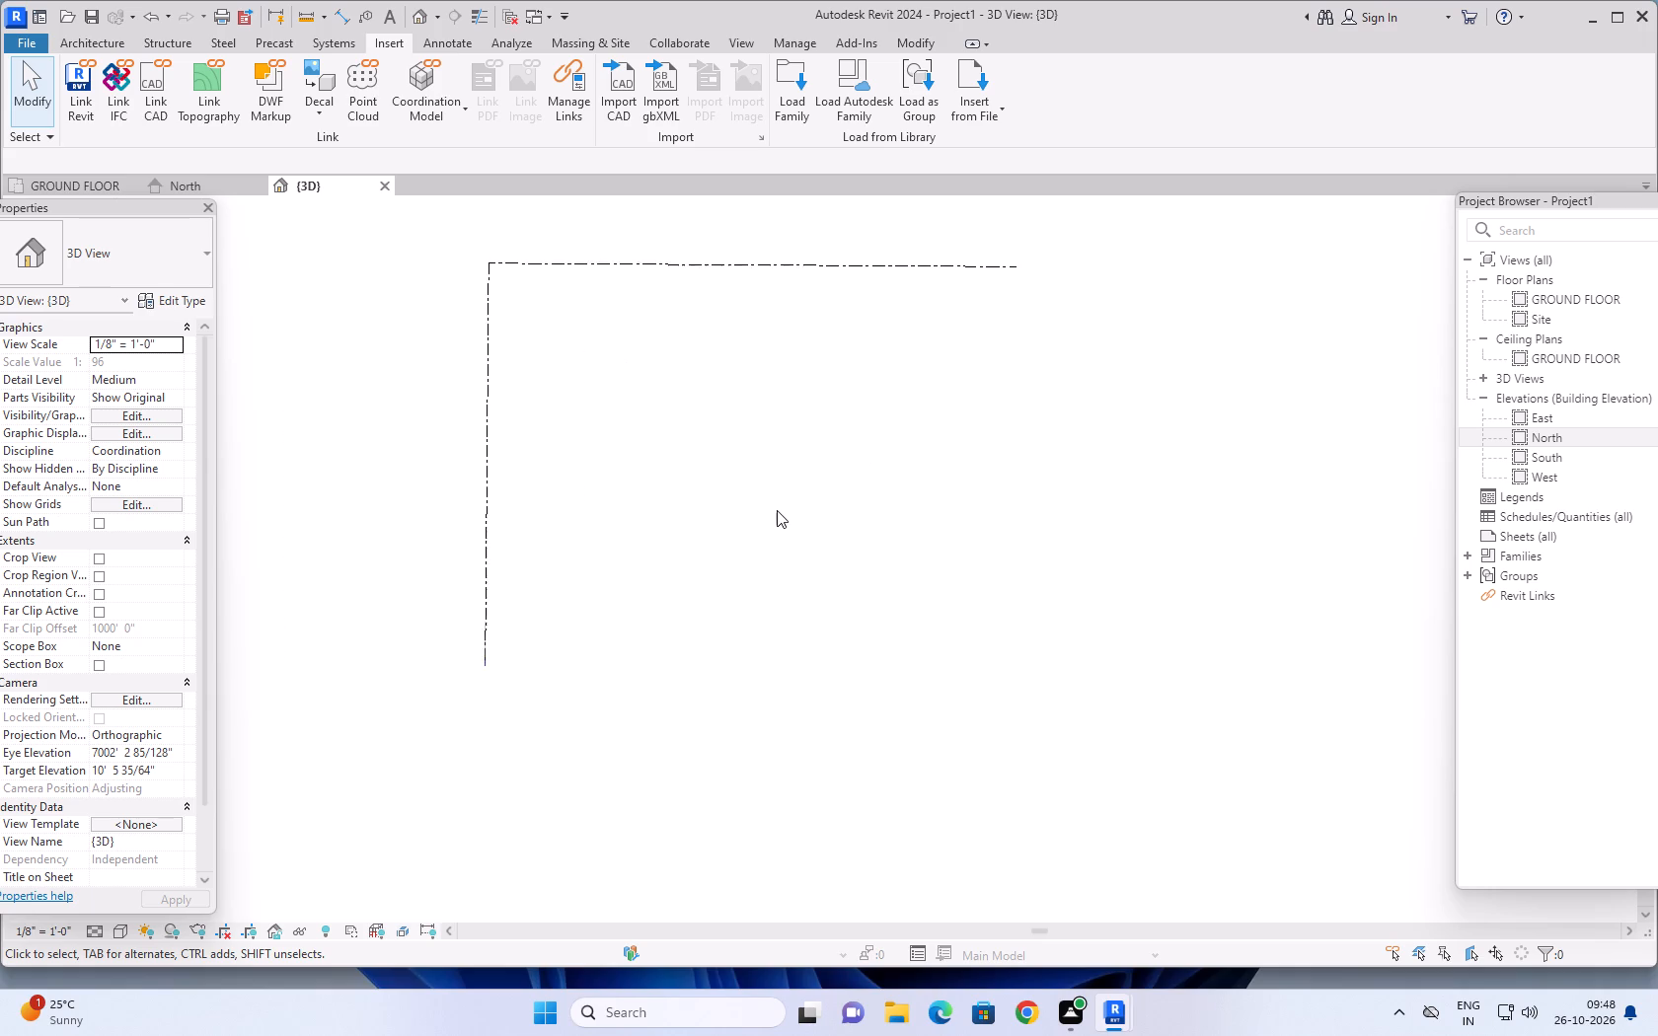
scroll(778, 509, "down", 5)
scroll(522, 363, "up", 5)
scroll(697, 424, "up", 1)
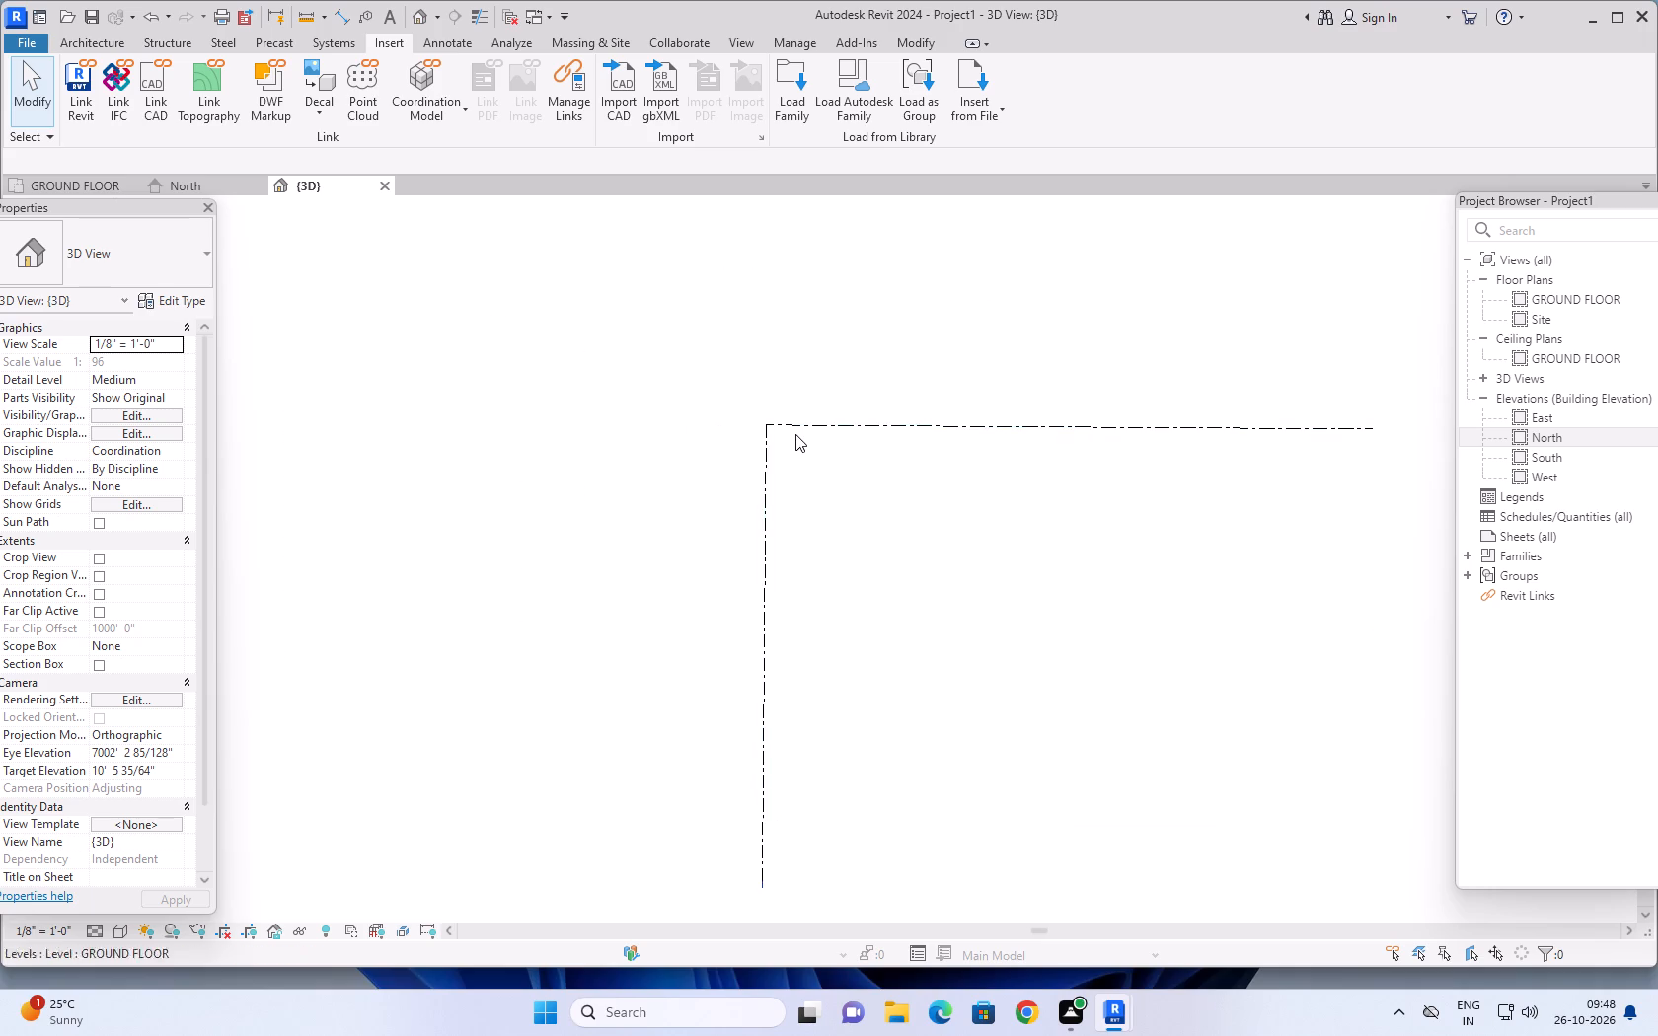
left_click(799, 426)
scroll(947, 586, "down", 2)
middle_click_drag(918, 573, 690, 480)
key("Escape")
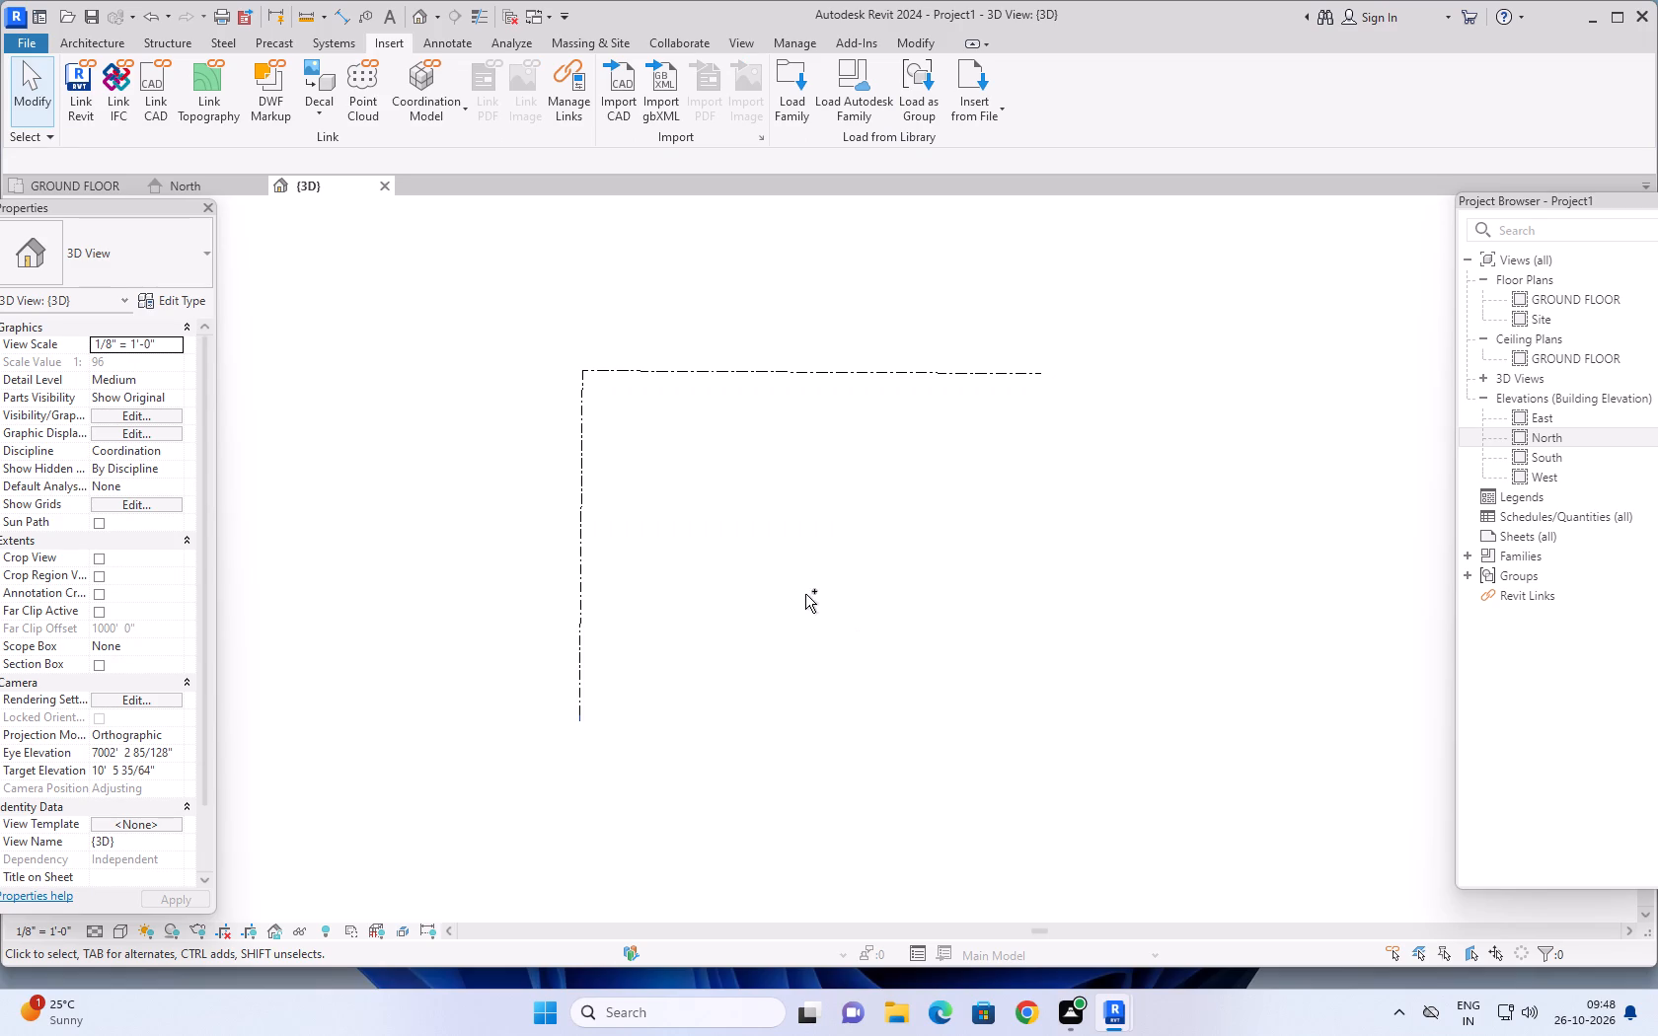
Undo the earlier DWG links and level edits back to the default Level 1 and Level 2.
key("ctrl+z")
key("ctrl+z")
key("ctrl+z")
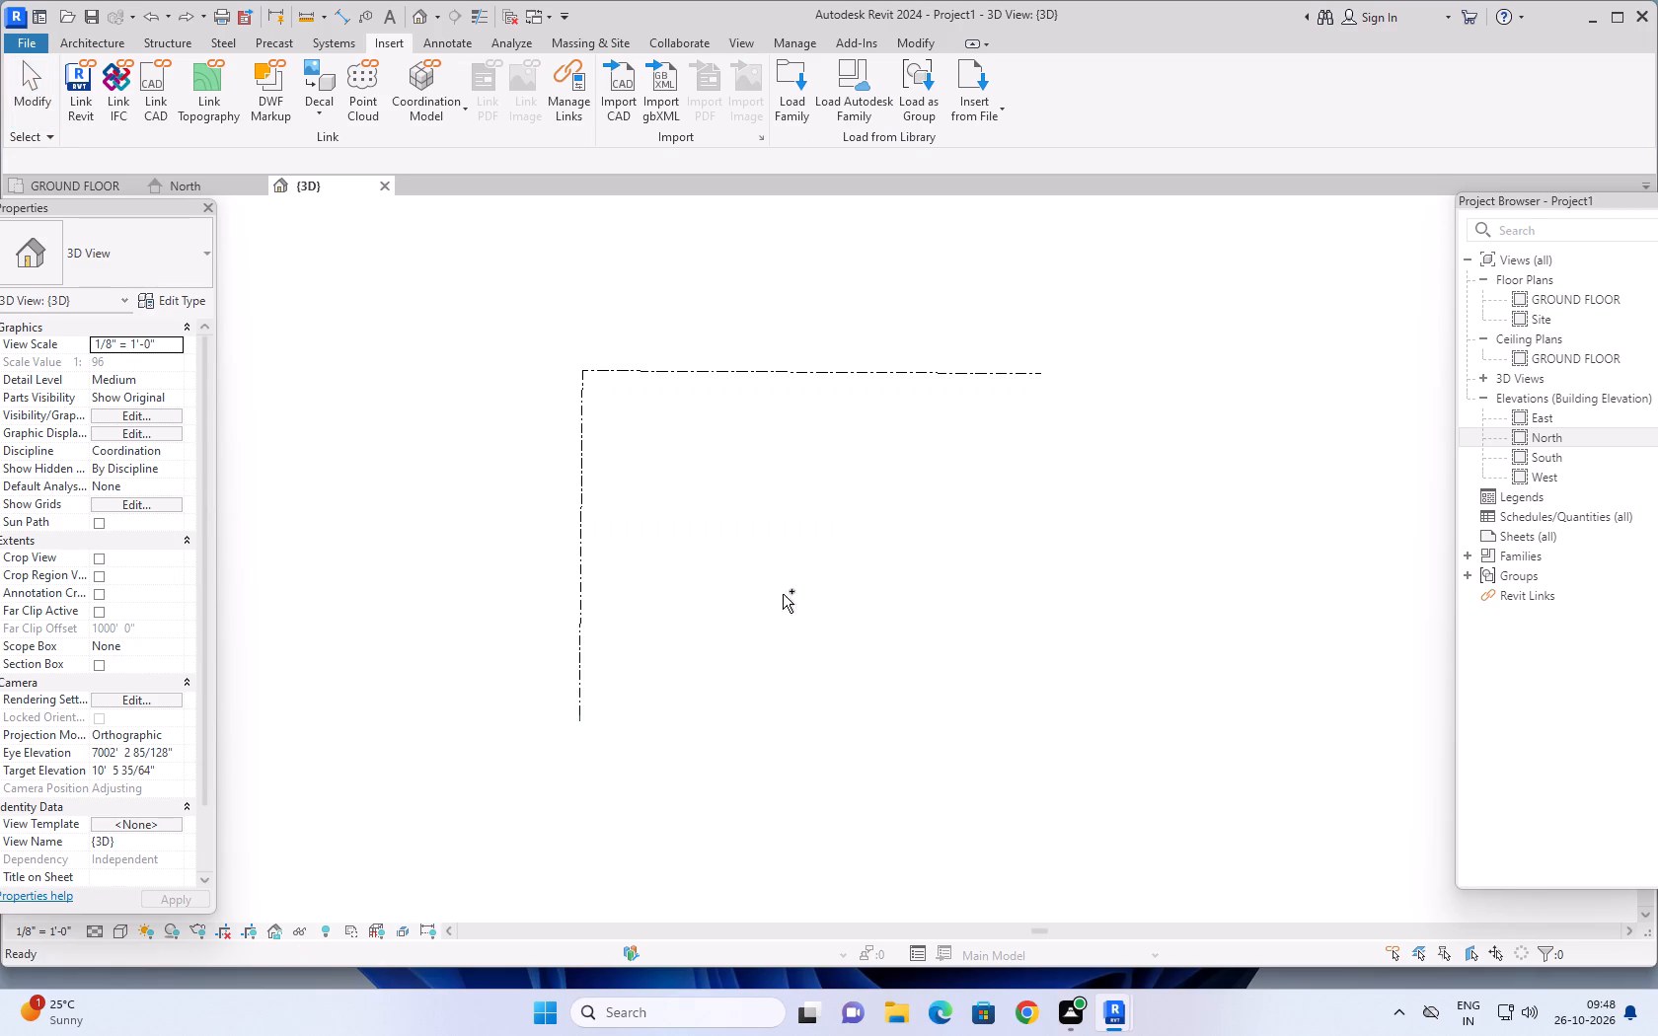
key("ctrl+z")
key("ctrl+z")
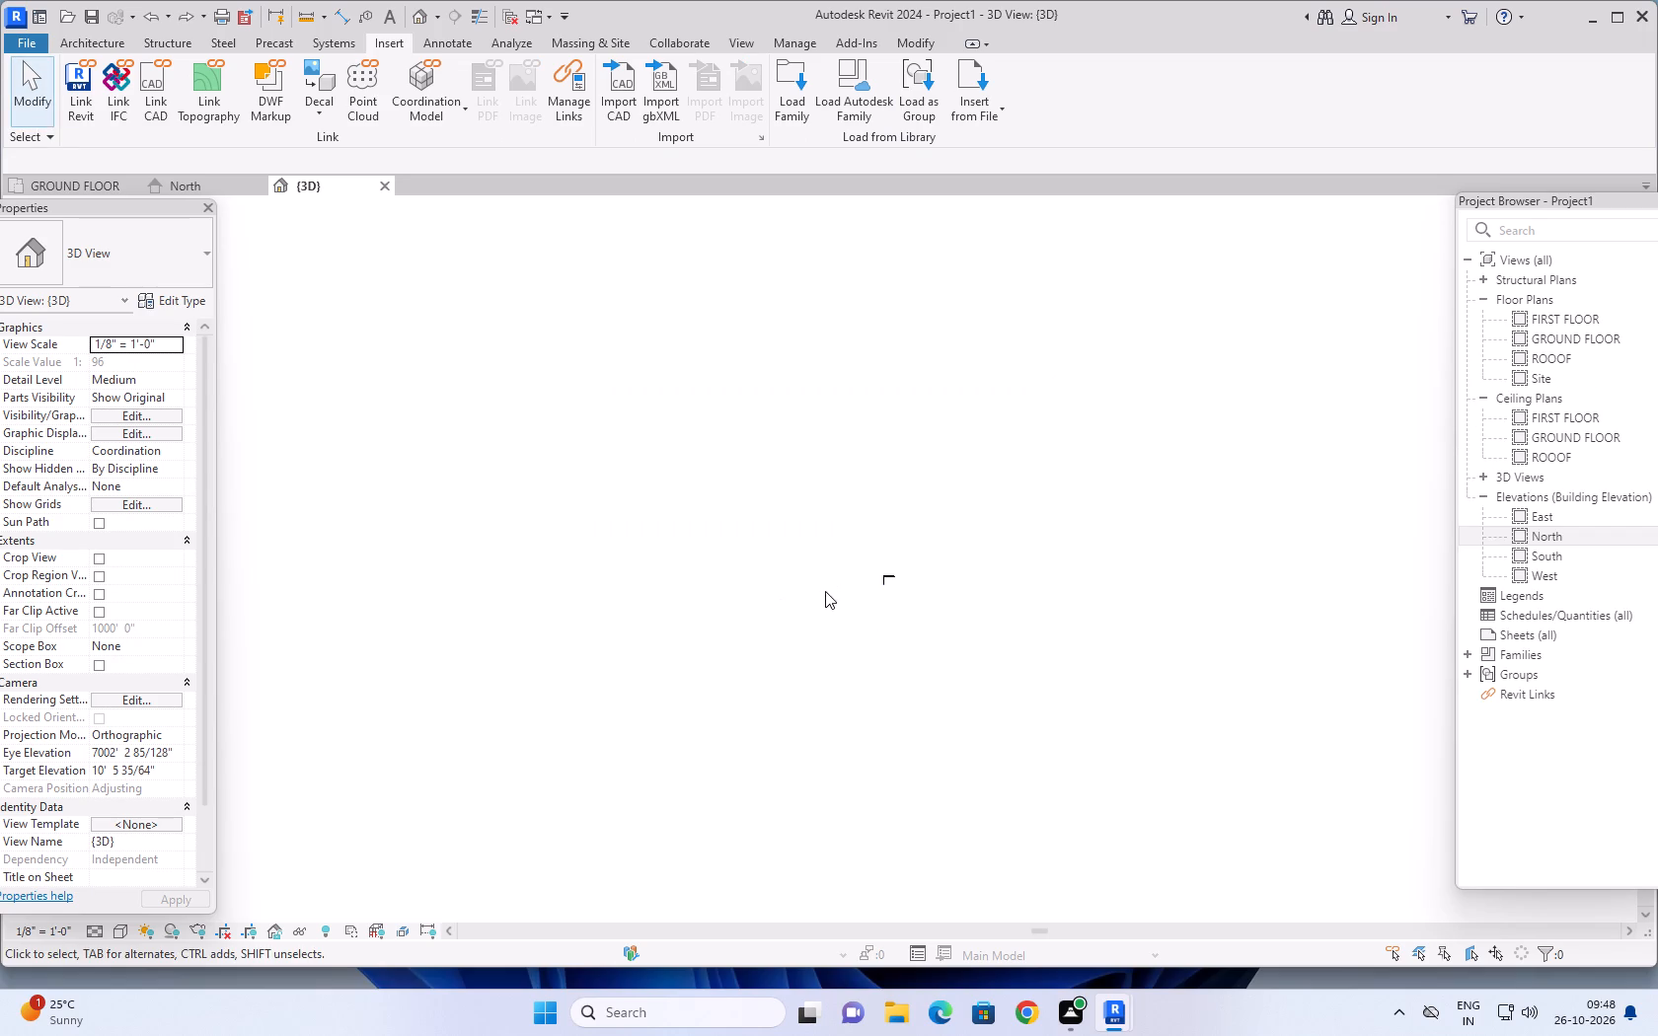
key("ctrl+z")
key("ctrl+z")
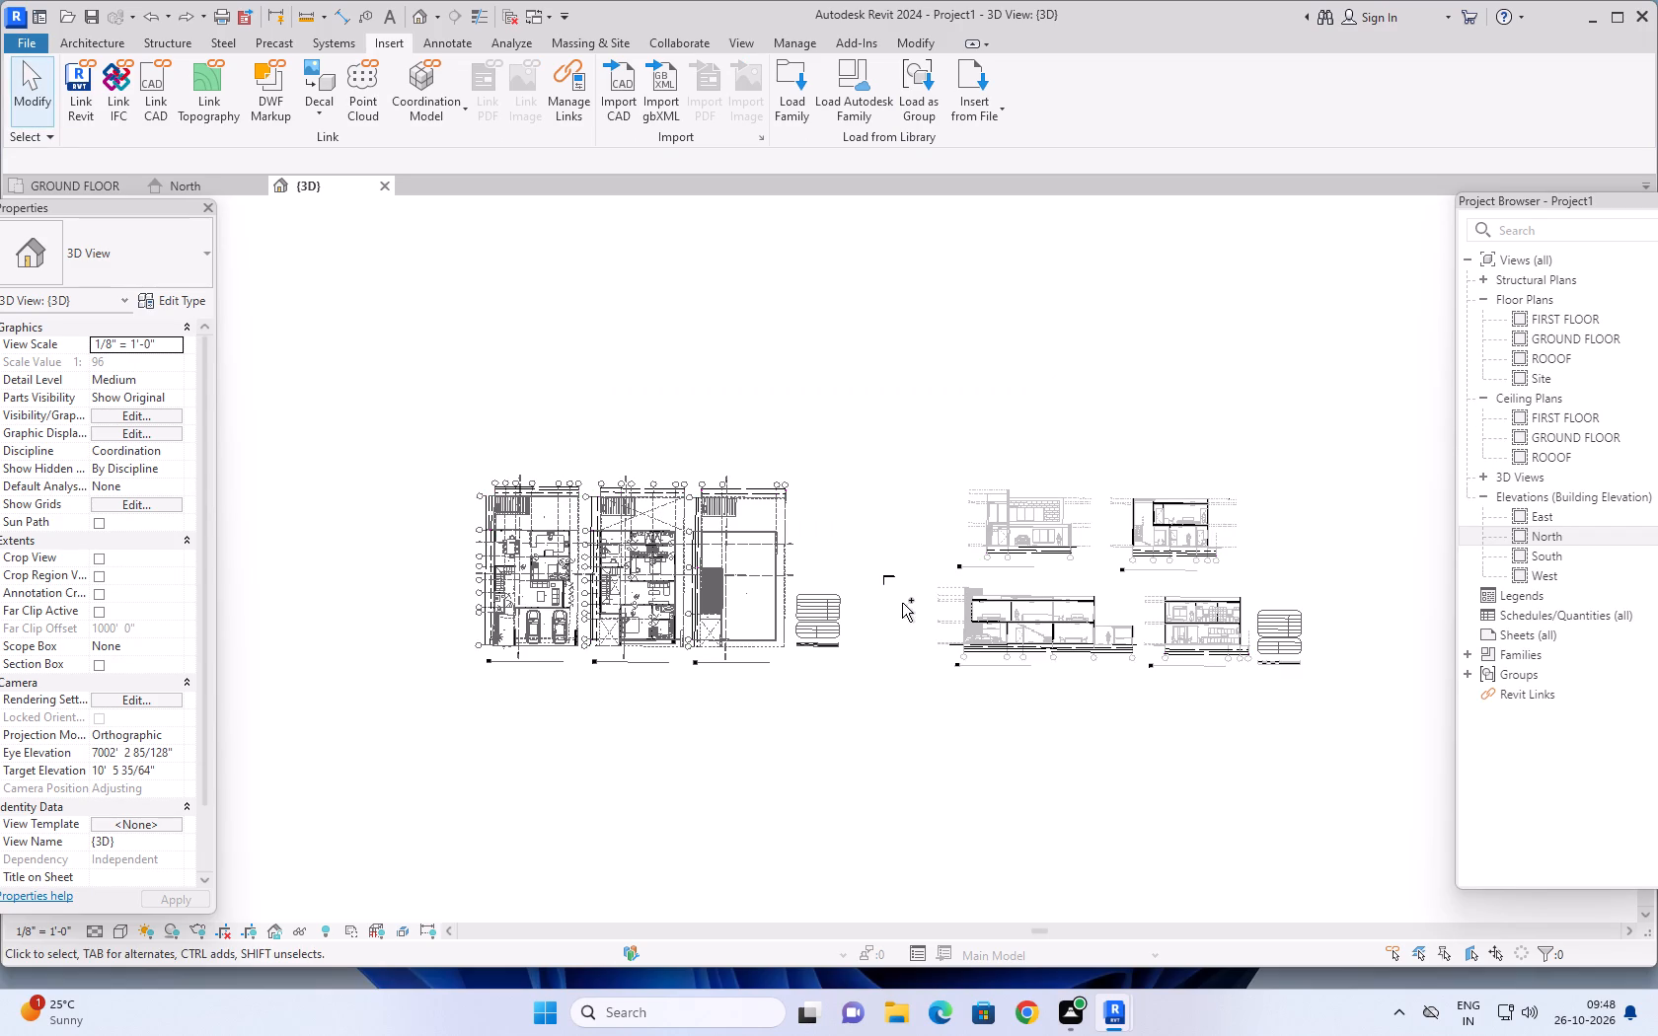
key("ctrl+z")
key("ctrl+z")
key("ctrl+z")
key("ctrl+z")
key("ctrl+z")
key("ctrl+z")
key("ctrl+z")
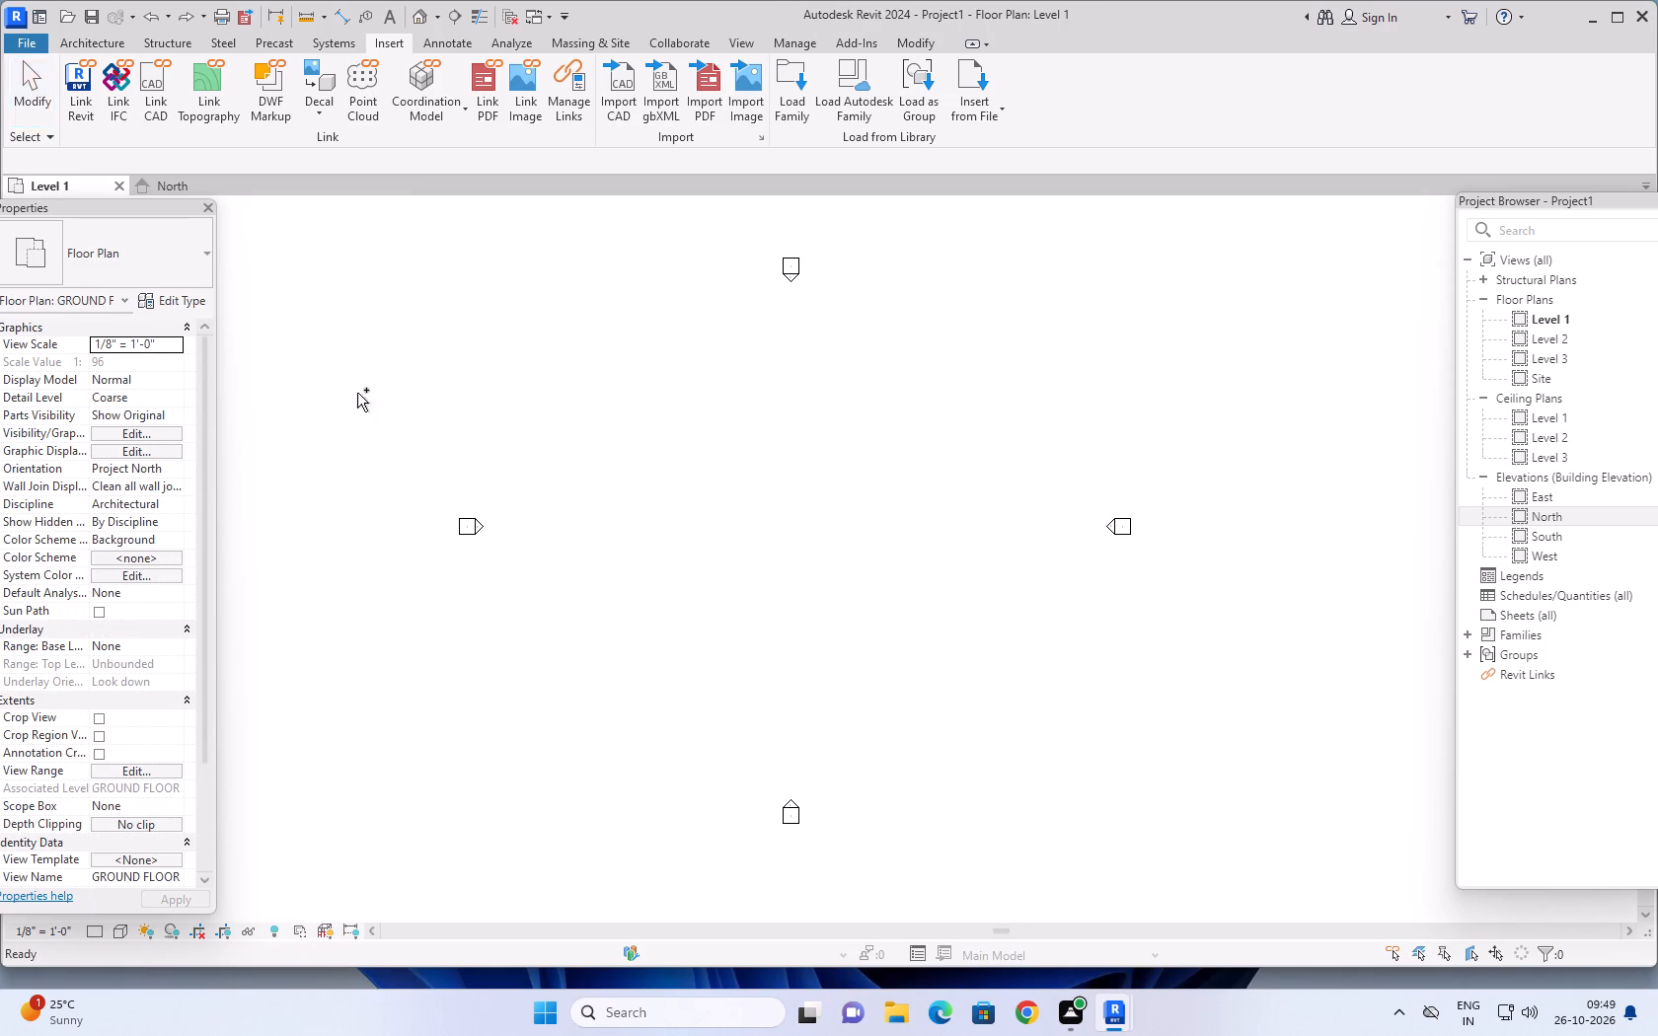
key("ctrl+z")
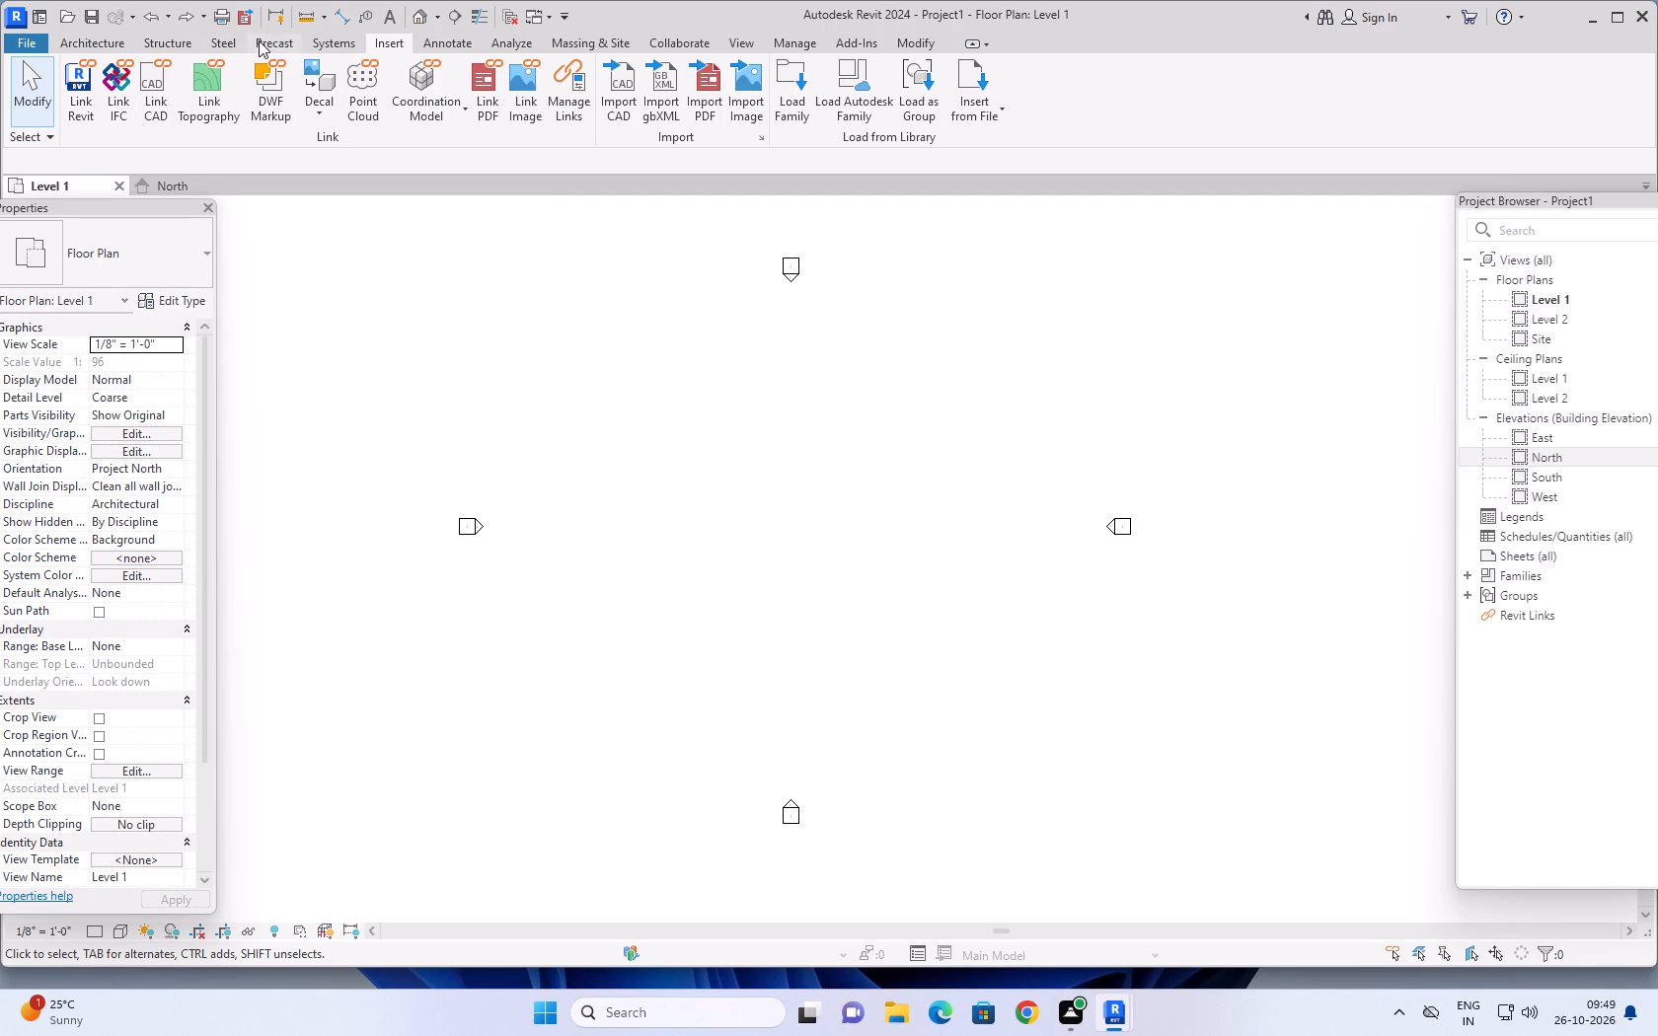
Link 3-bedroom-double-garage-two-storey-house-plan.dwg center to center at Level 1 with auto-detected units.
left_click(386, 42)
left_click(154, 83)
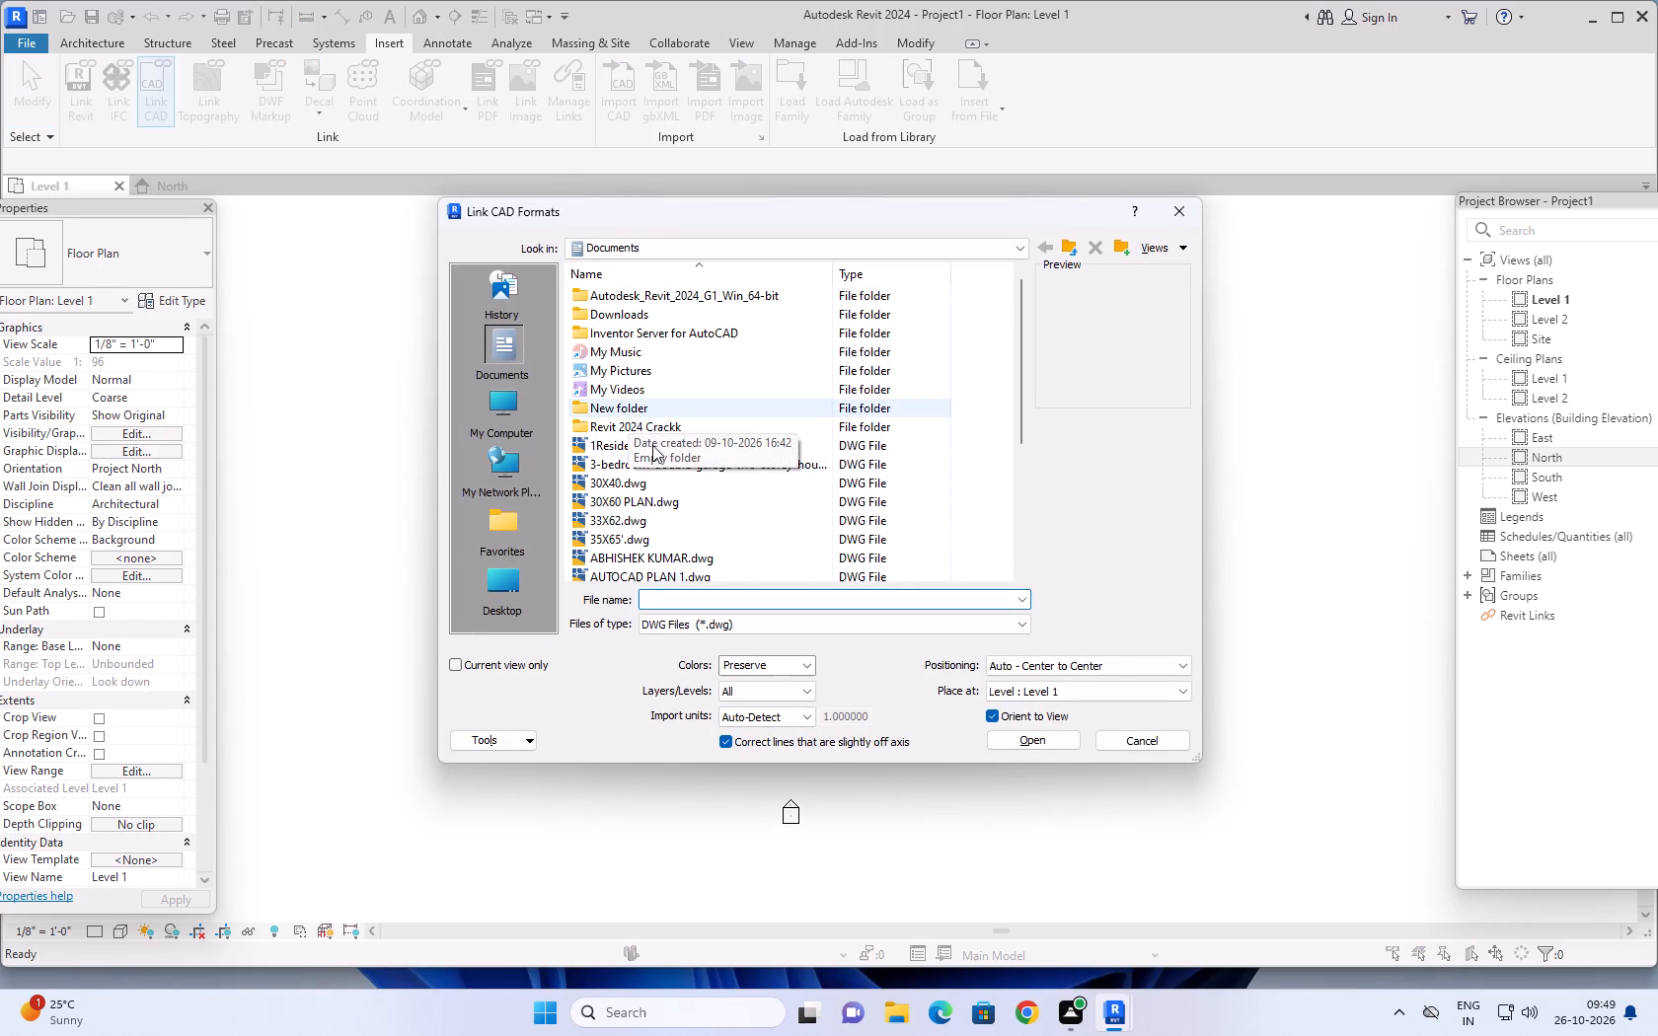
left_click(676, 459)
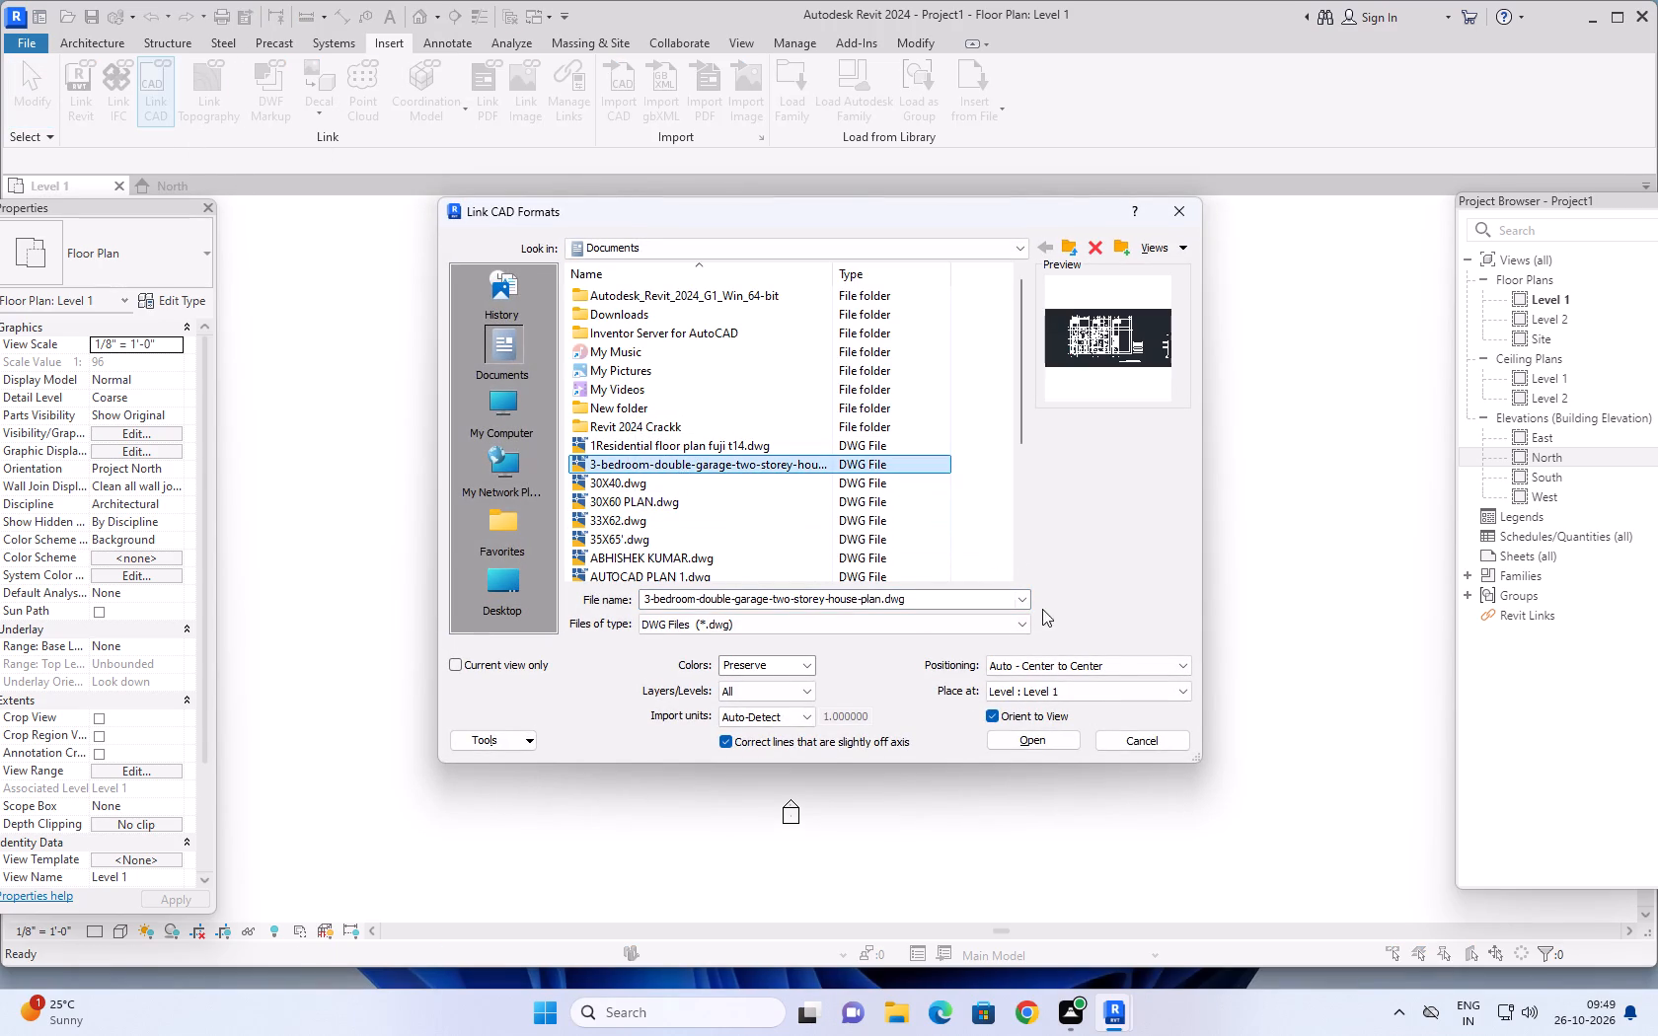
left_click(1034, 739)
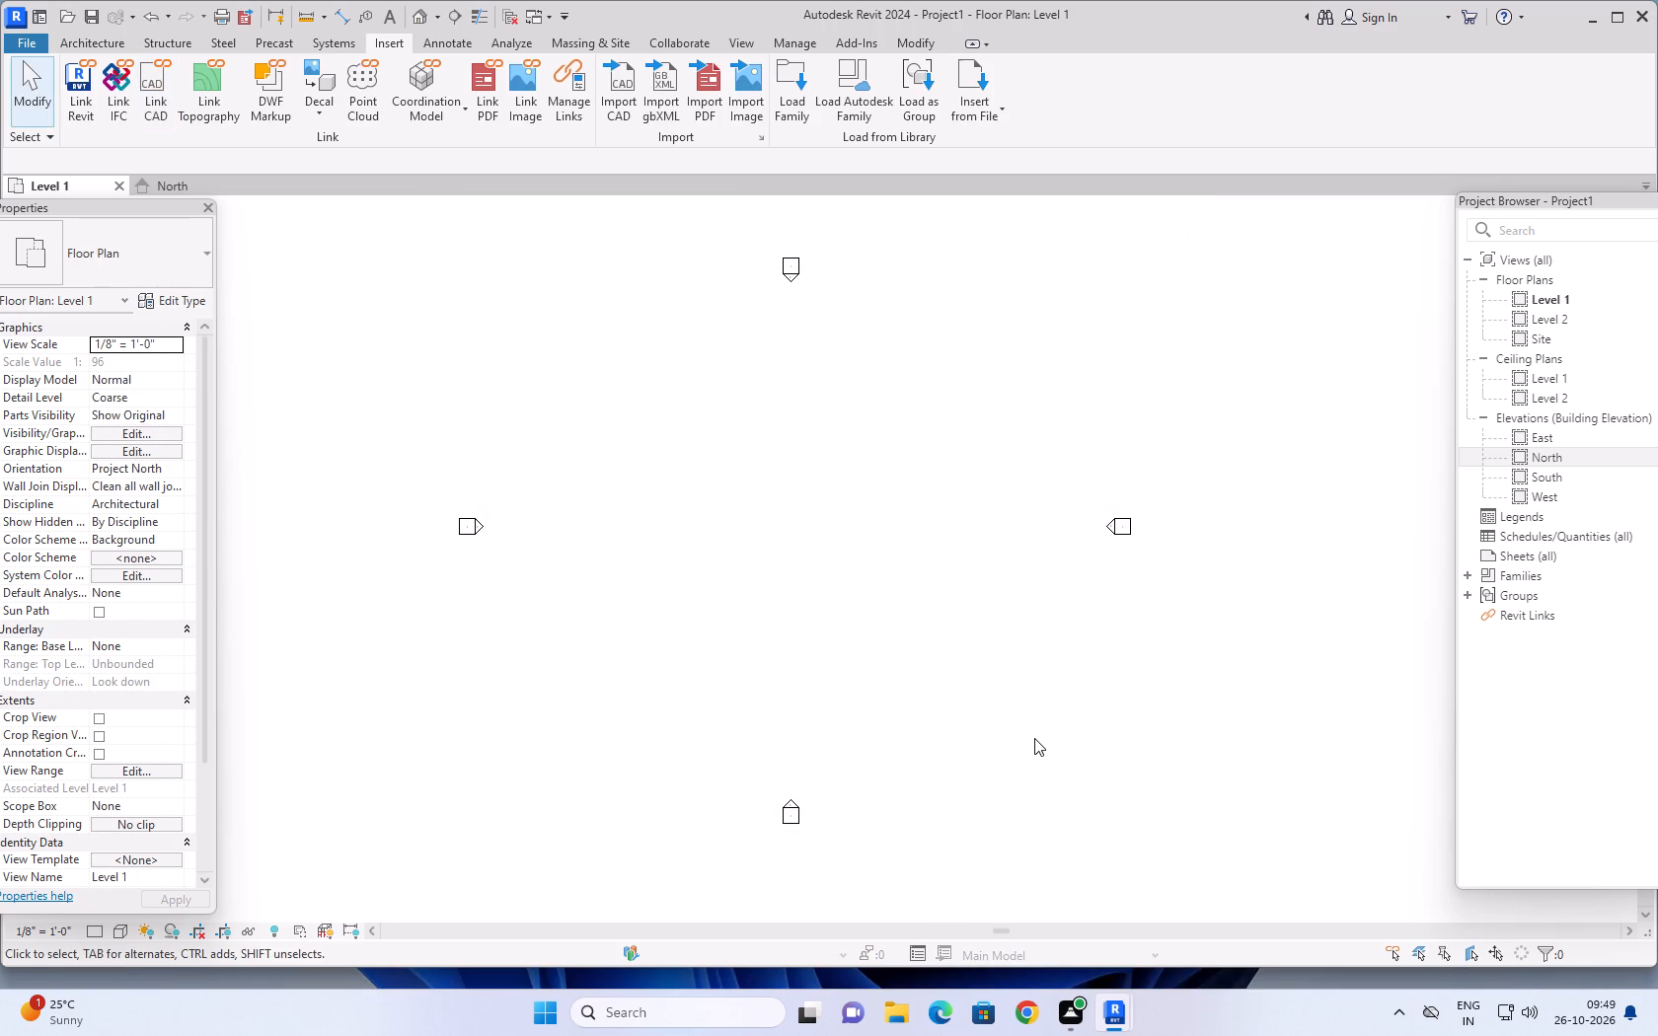
Examine the linked DWG's plans and elevations and their position relative to the levels in the default 3D view.
left_click(415, 10)
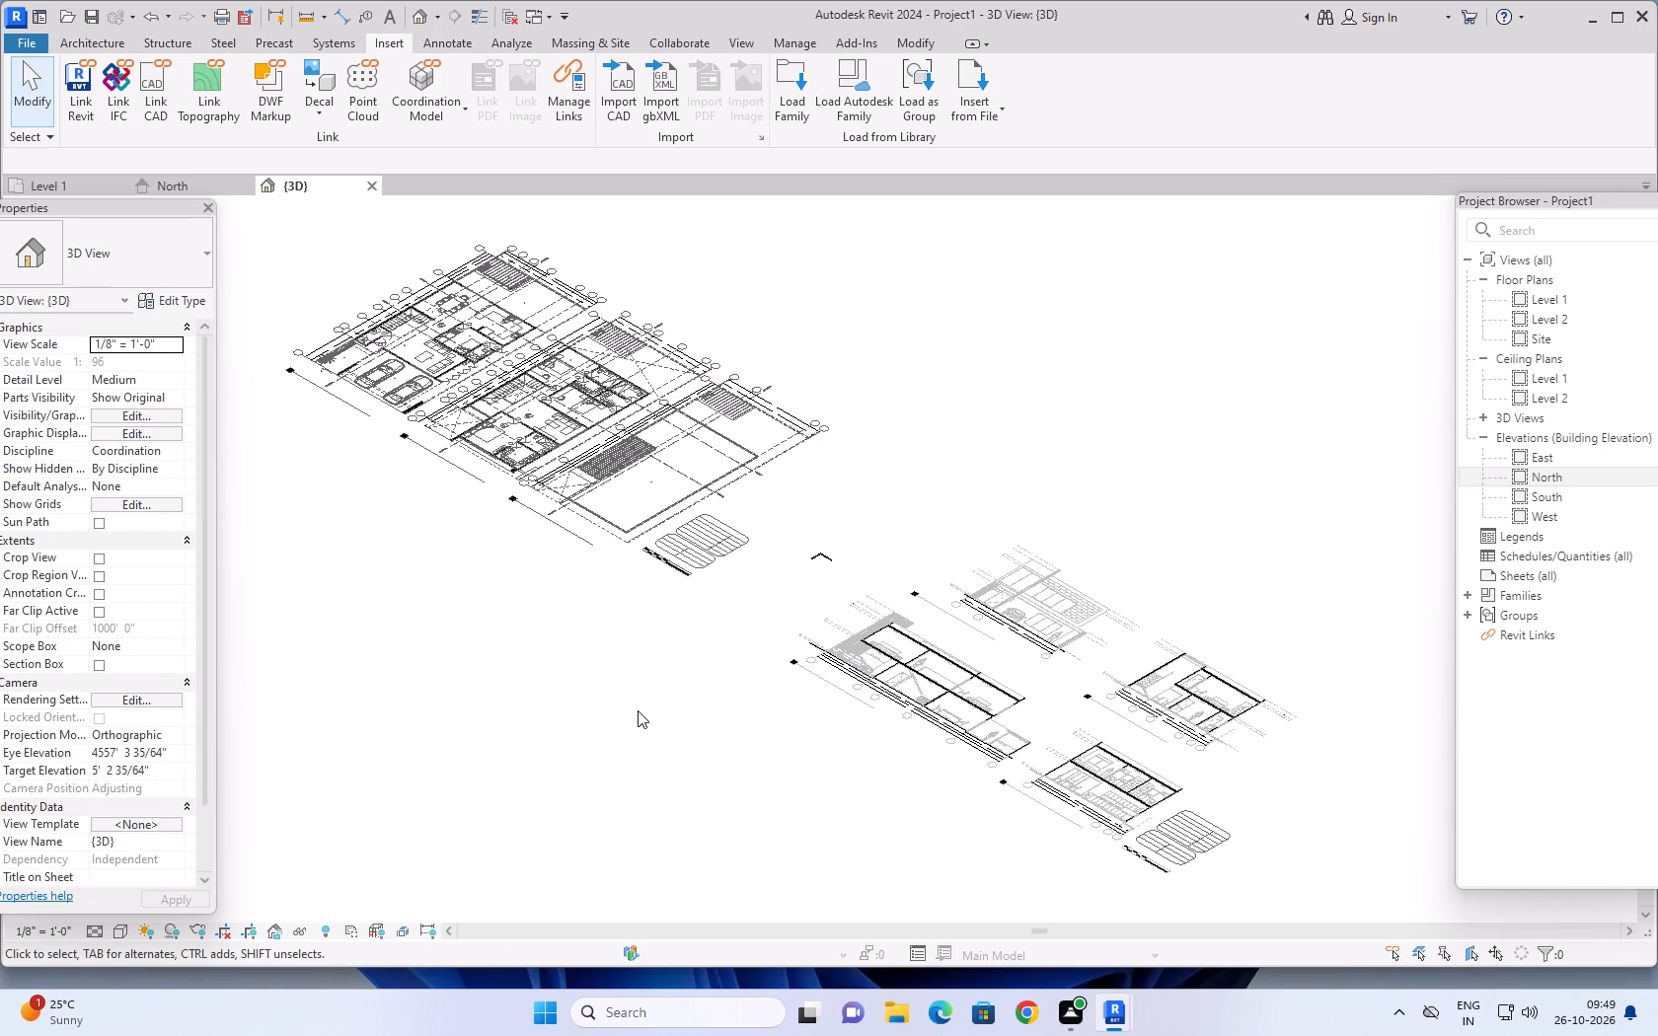
middle_click_drag(616, 689, 695, 699)
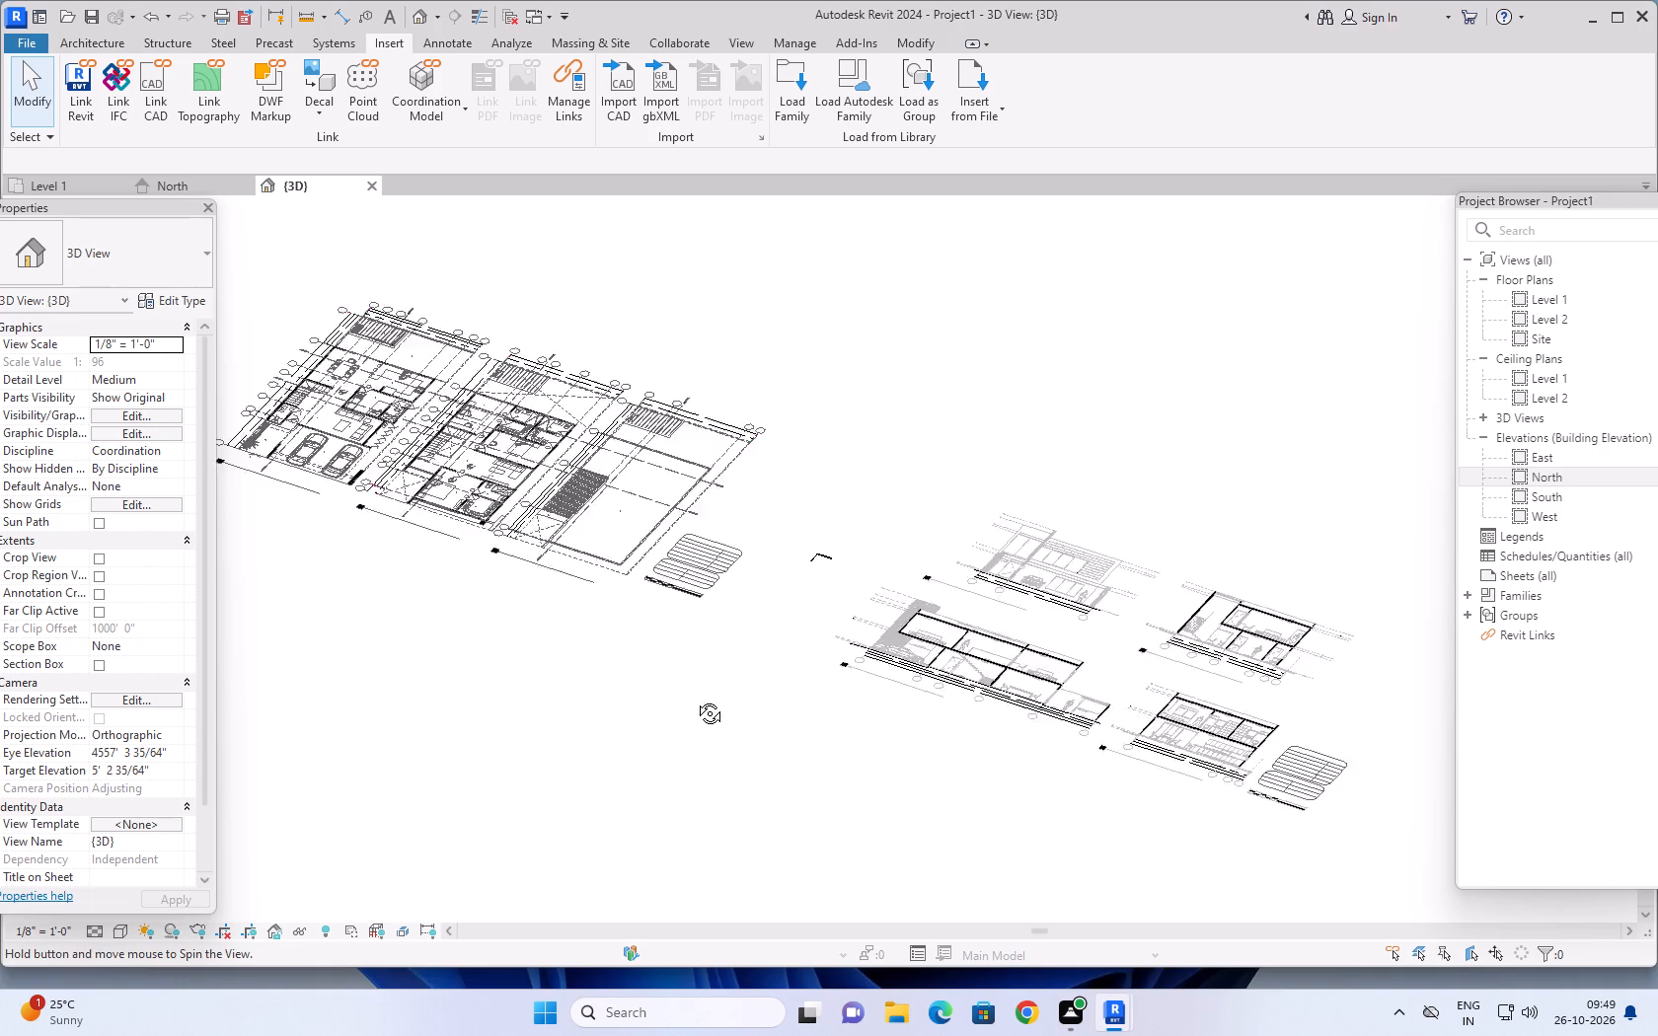
middle_click_drag(695, 699, 791, 702)
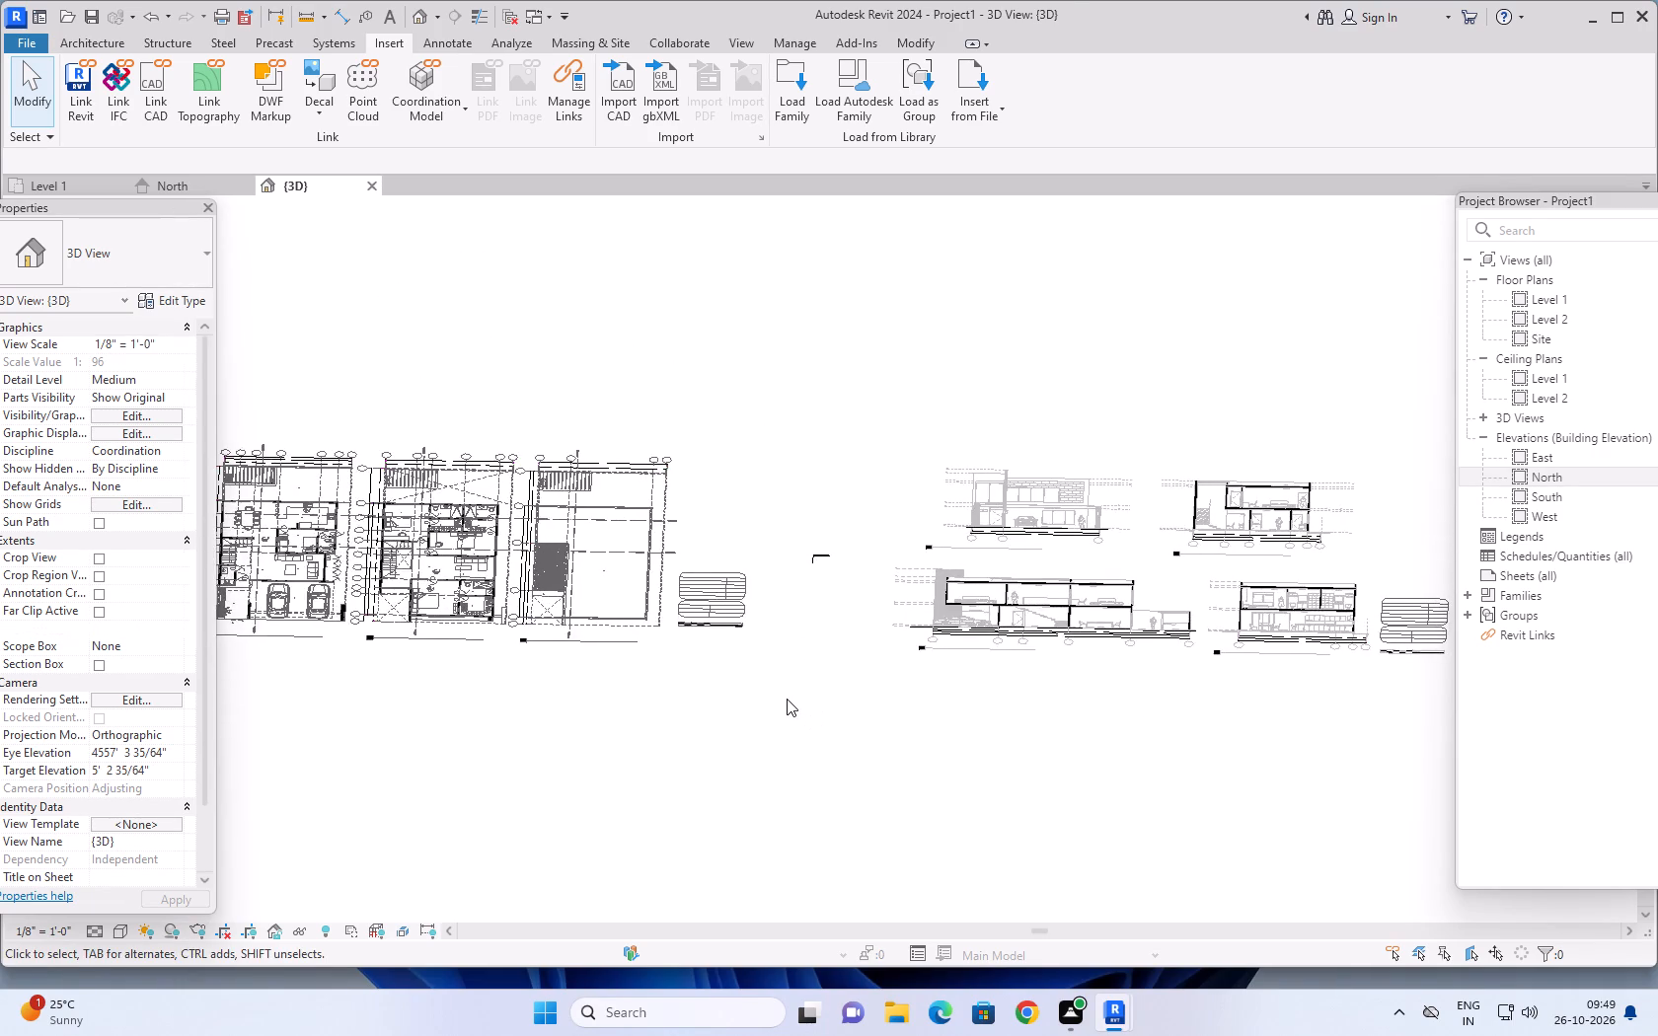
scroll(787, 699, "down", 2)
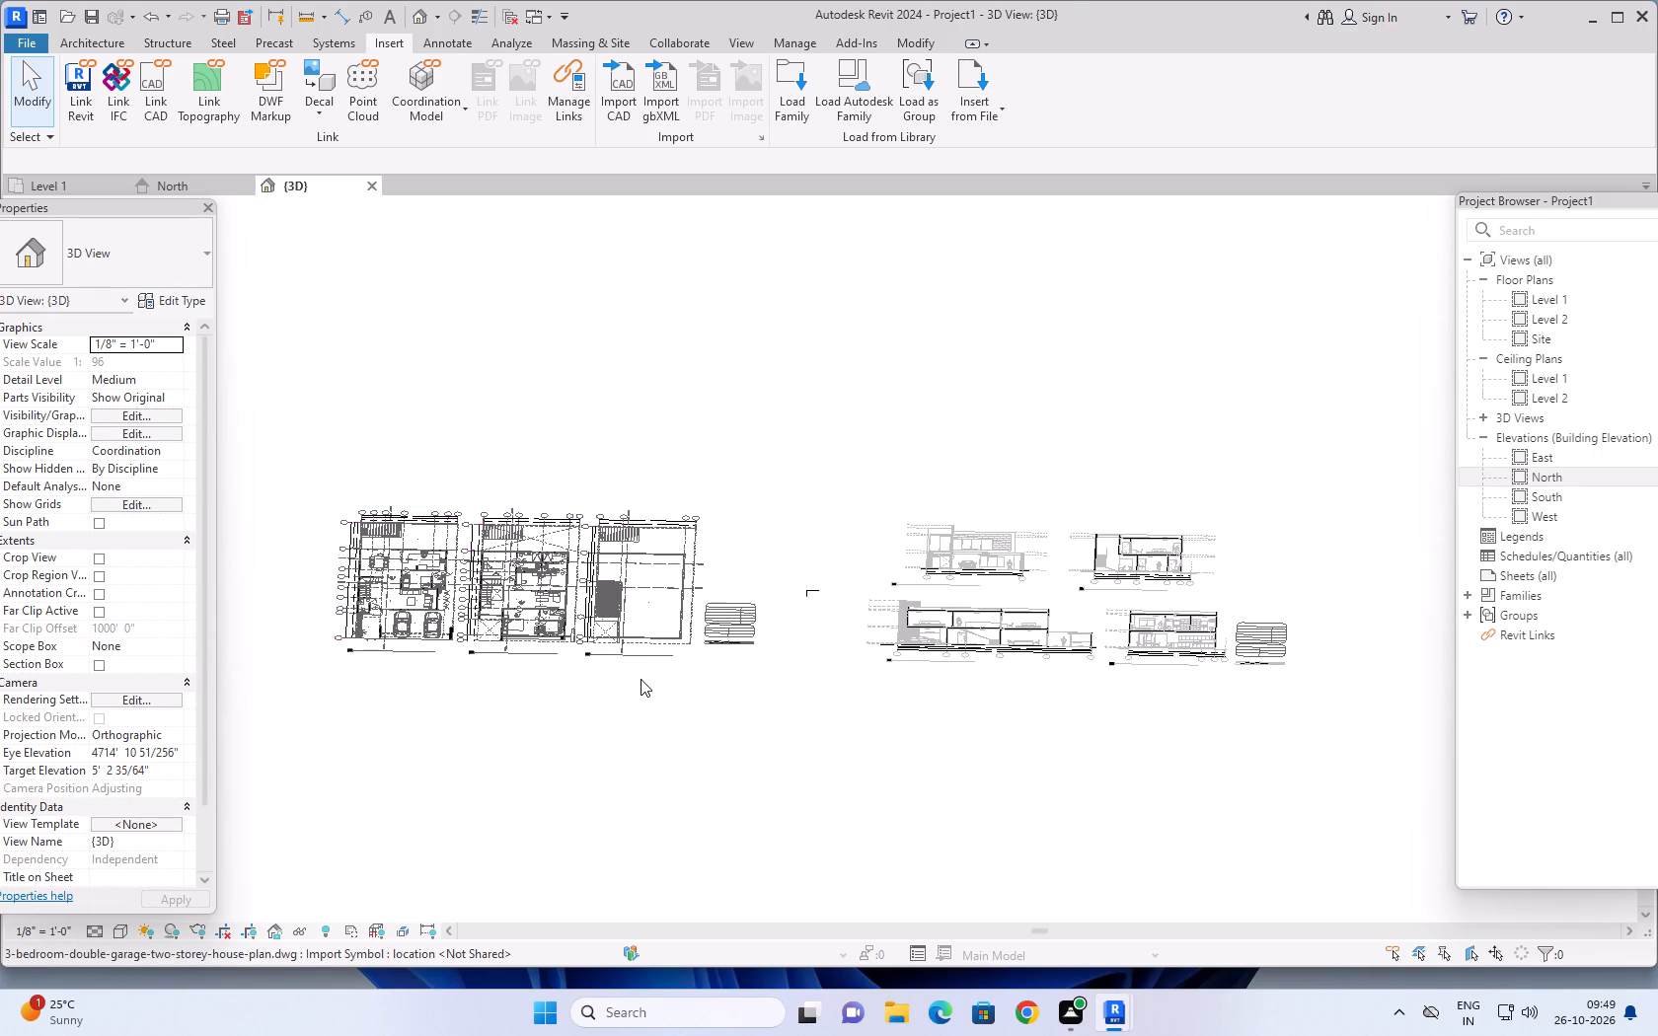
scroll(834, 581, "up", 12)
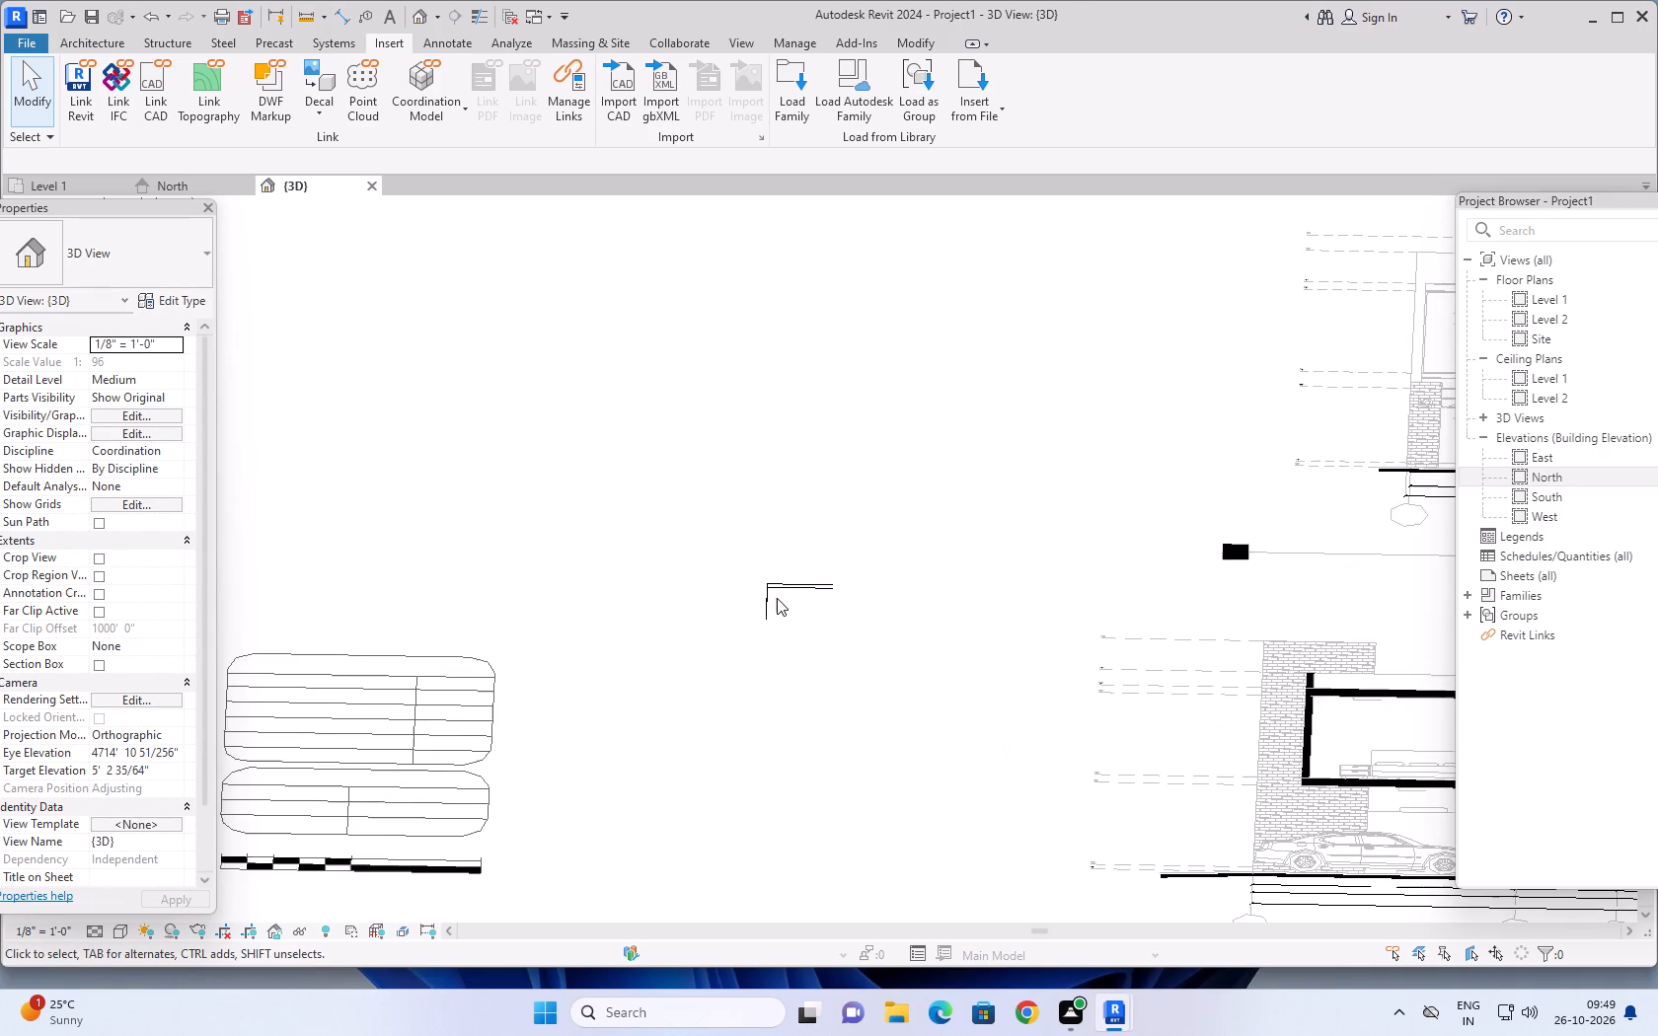
scroll(779, 598, "up", 6)
scroll(807, 573, "down", 12)
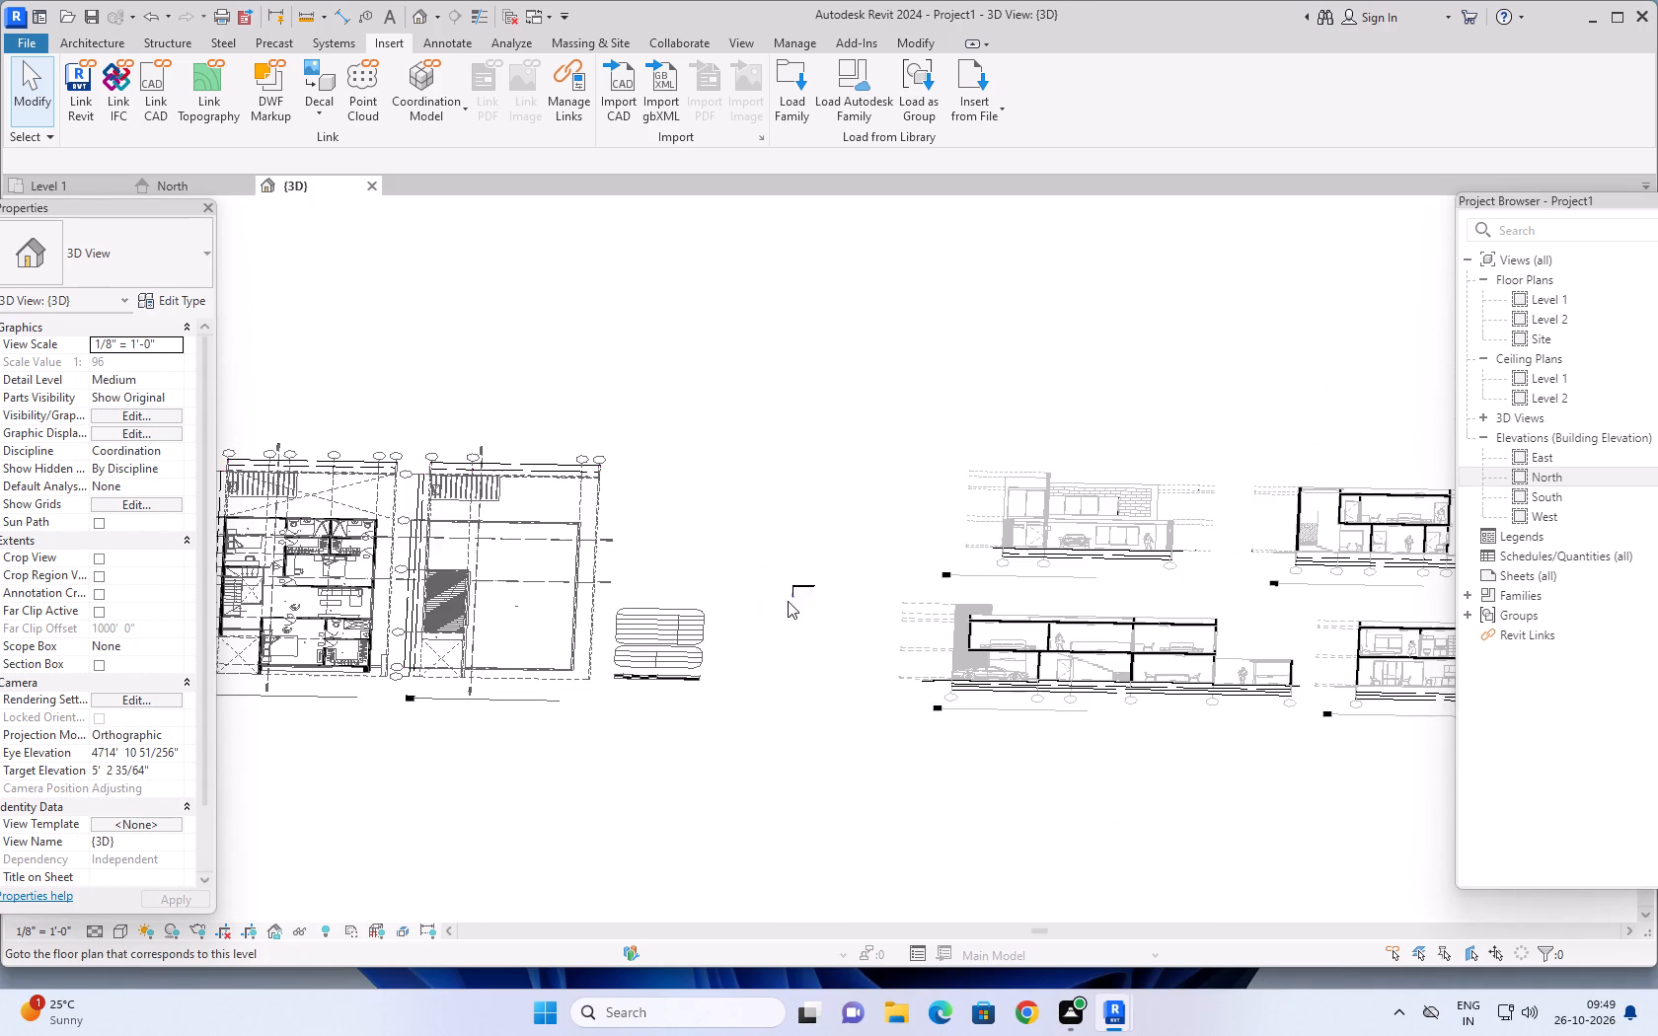
scroll(788, 601, "down", 6)
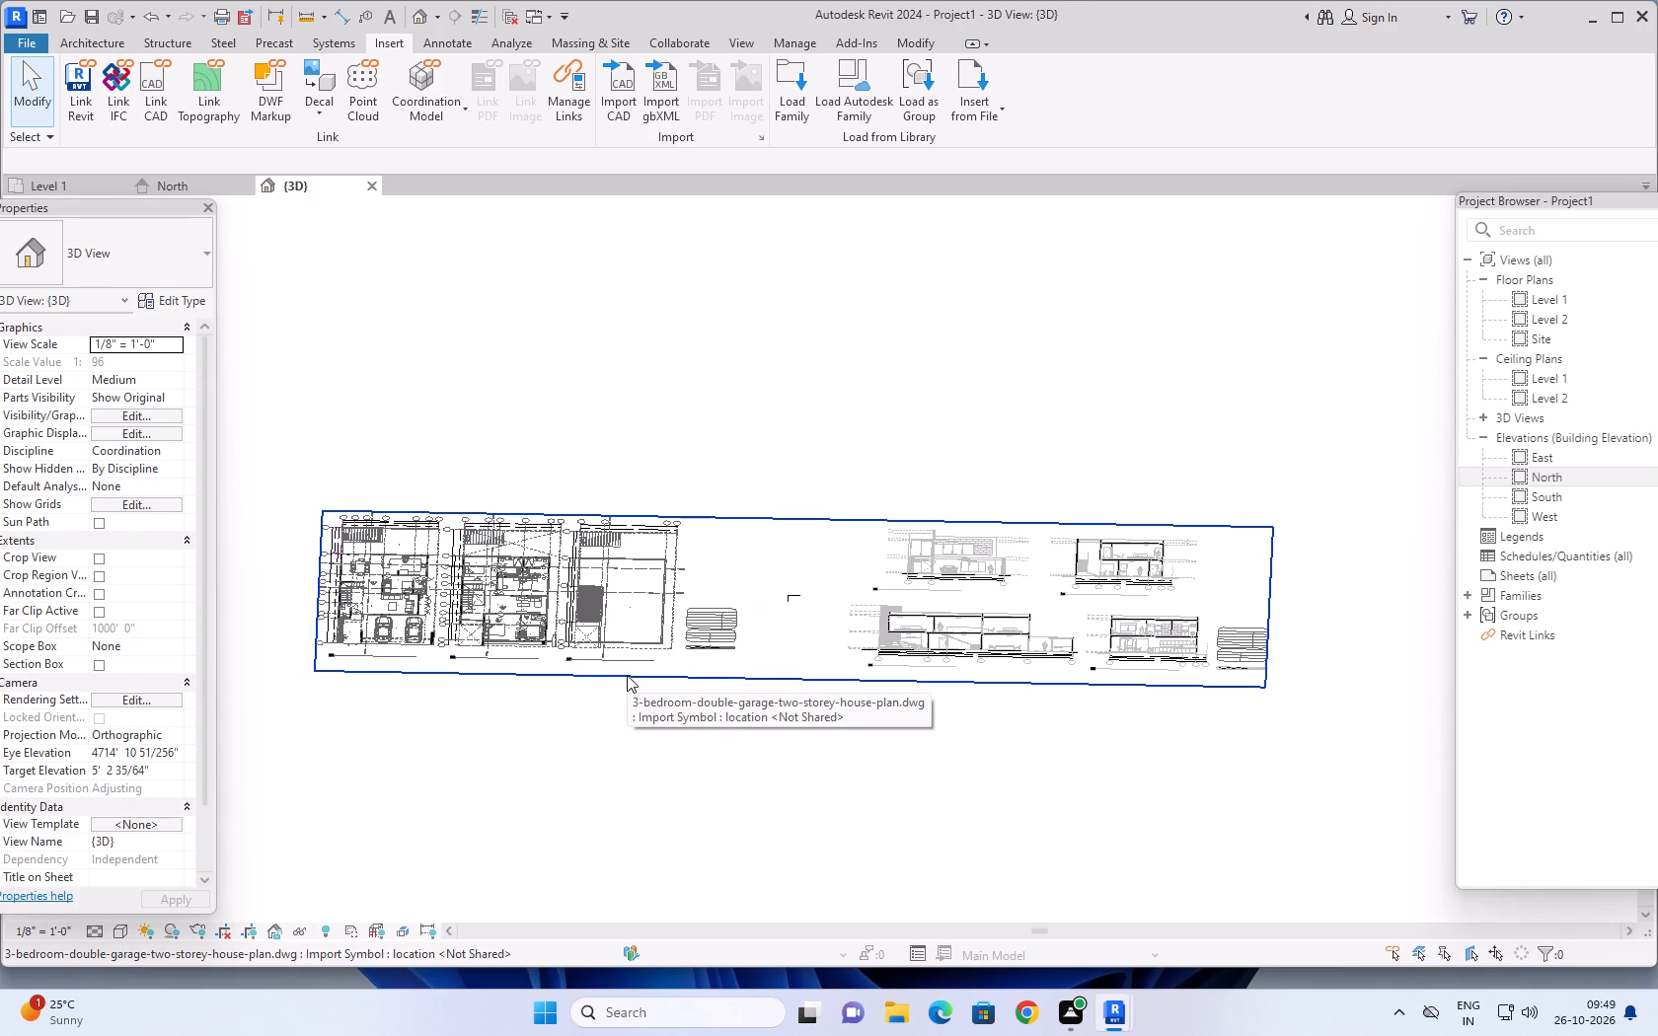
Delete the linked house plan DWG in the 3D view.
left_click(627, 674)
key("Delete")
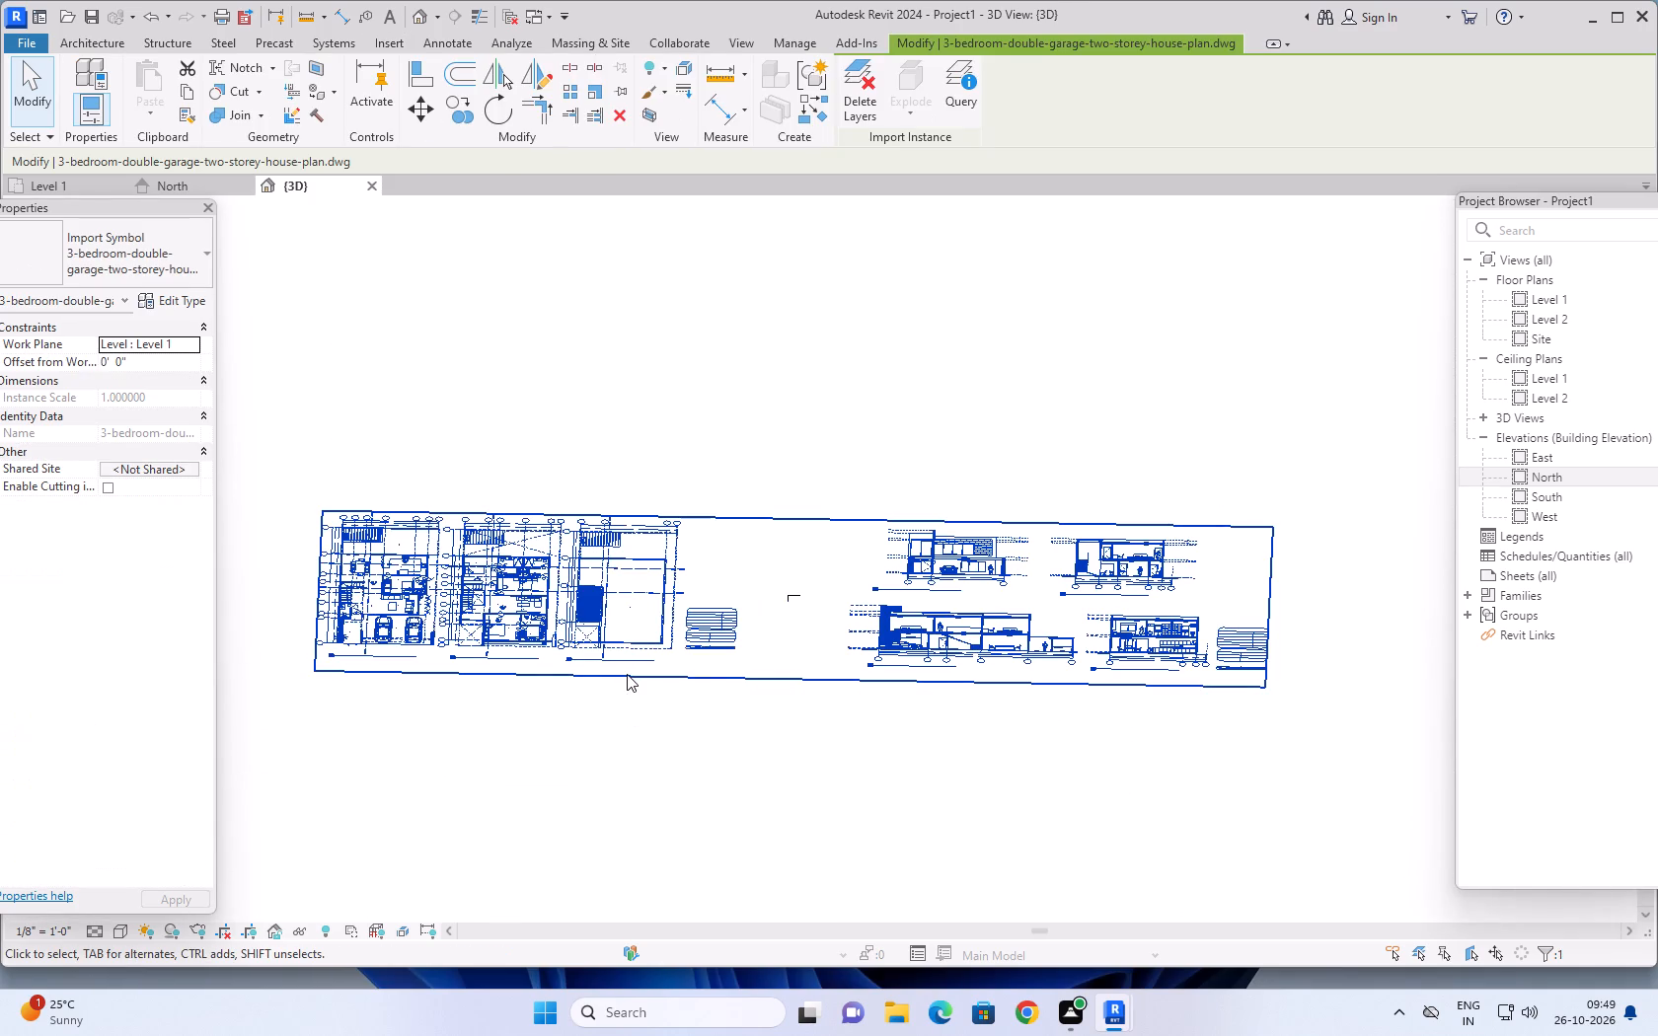
Examine the Level 1 and Level 2 lines and their level heads in the 3D view.
scroll(779, 611, "up", 6)
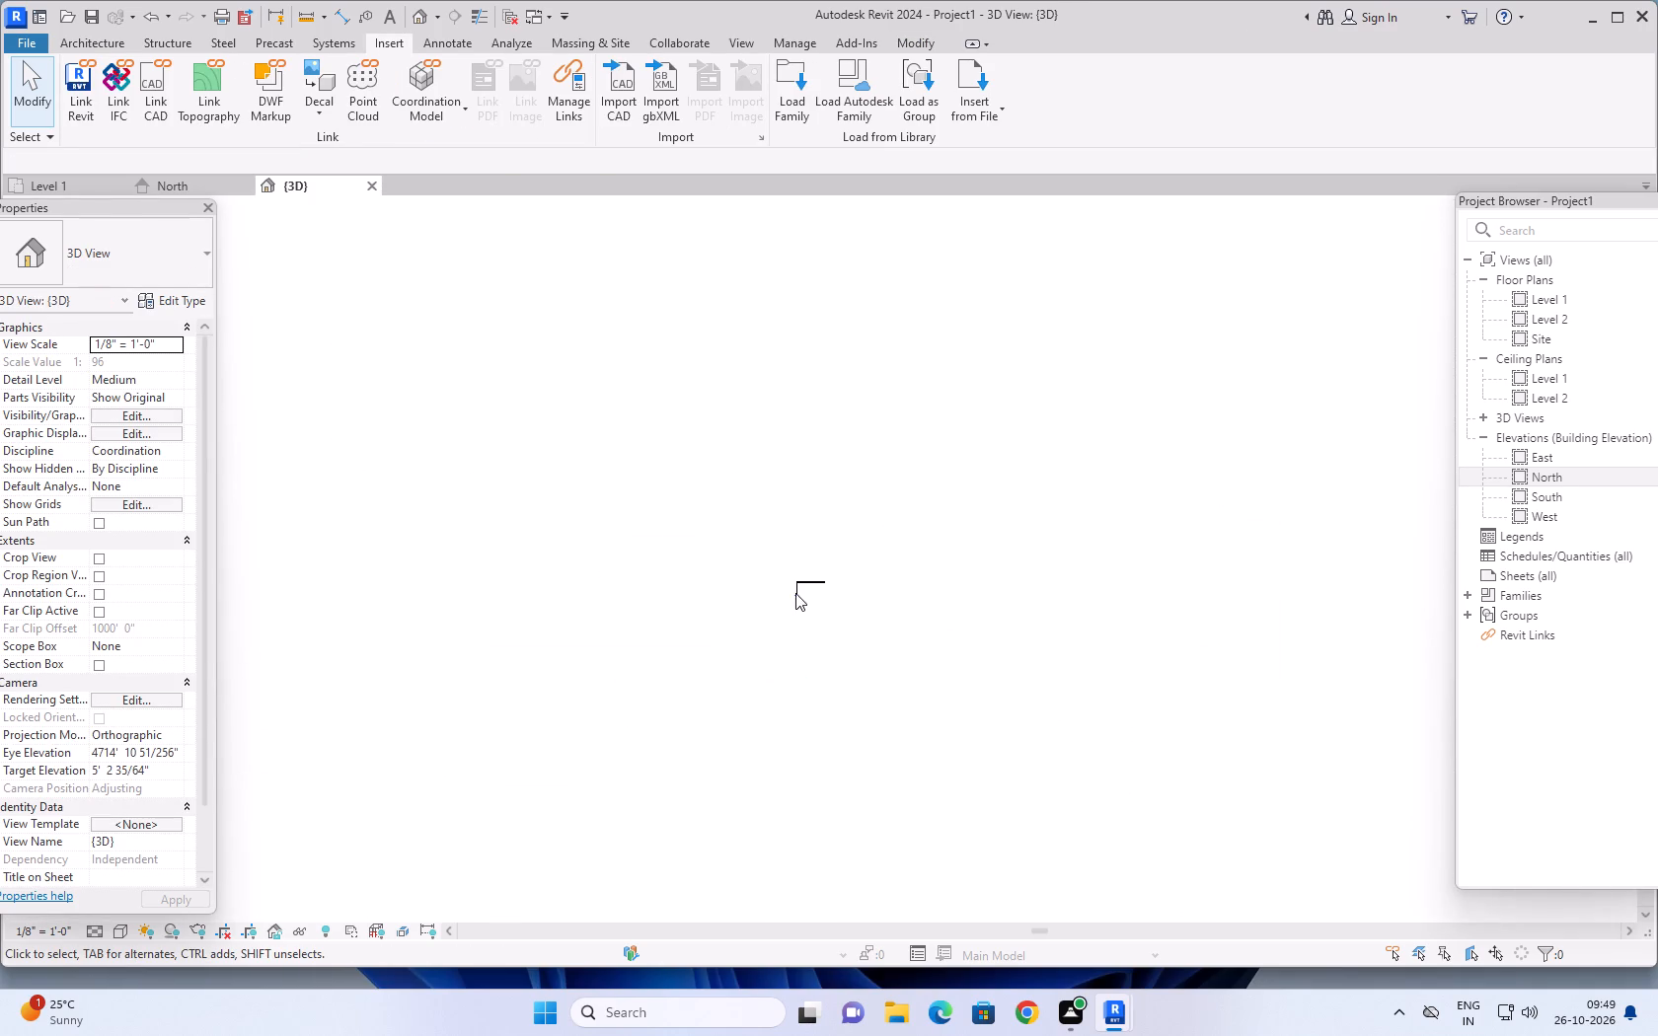
scroll(806, 587, "up", 19)
middle_click(806, 590)
scroll(733, 551, "up", 4)
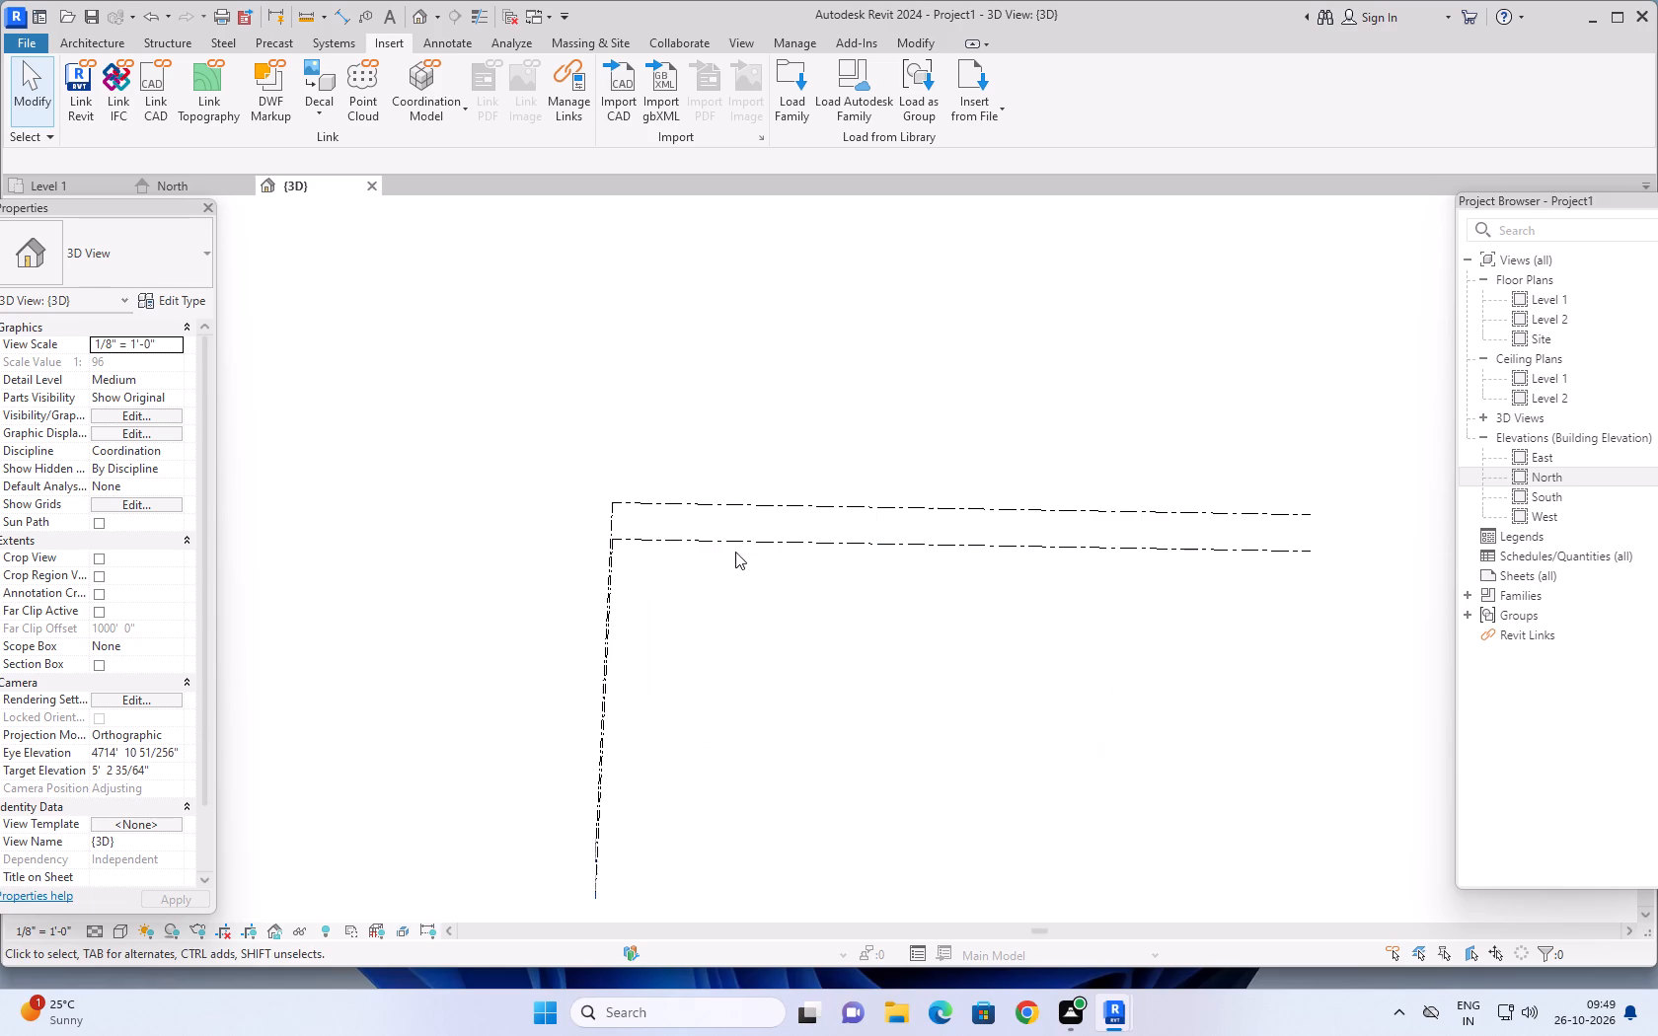
scroll(780, 674, "up", 1)
middle_click_drag(780, 674, 698, 436)
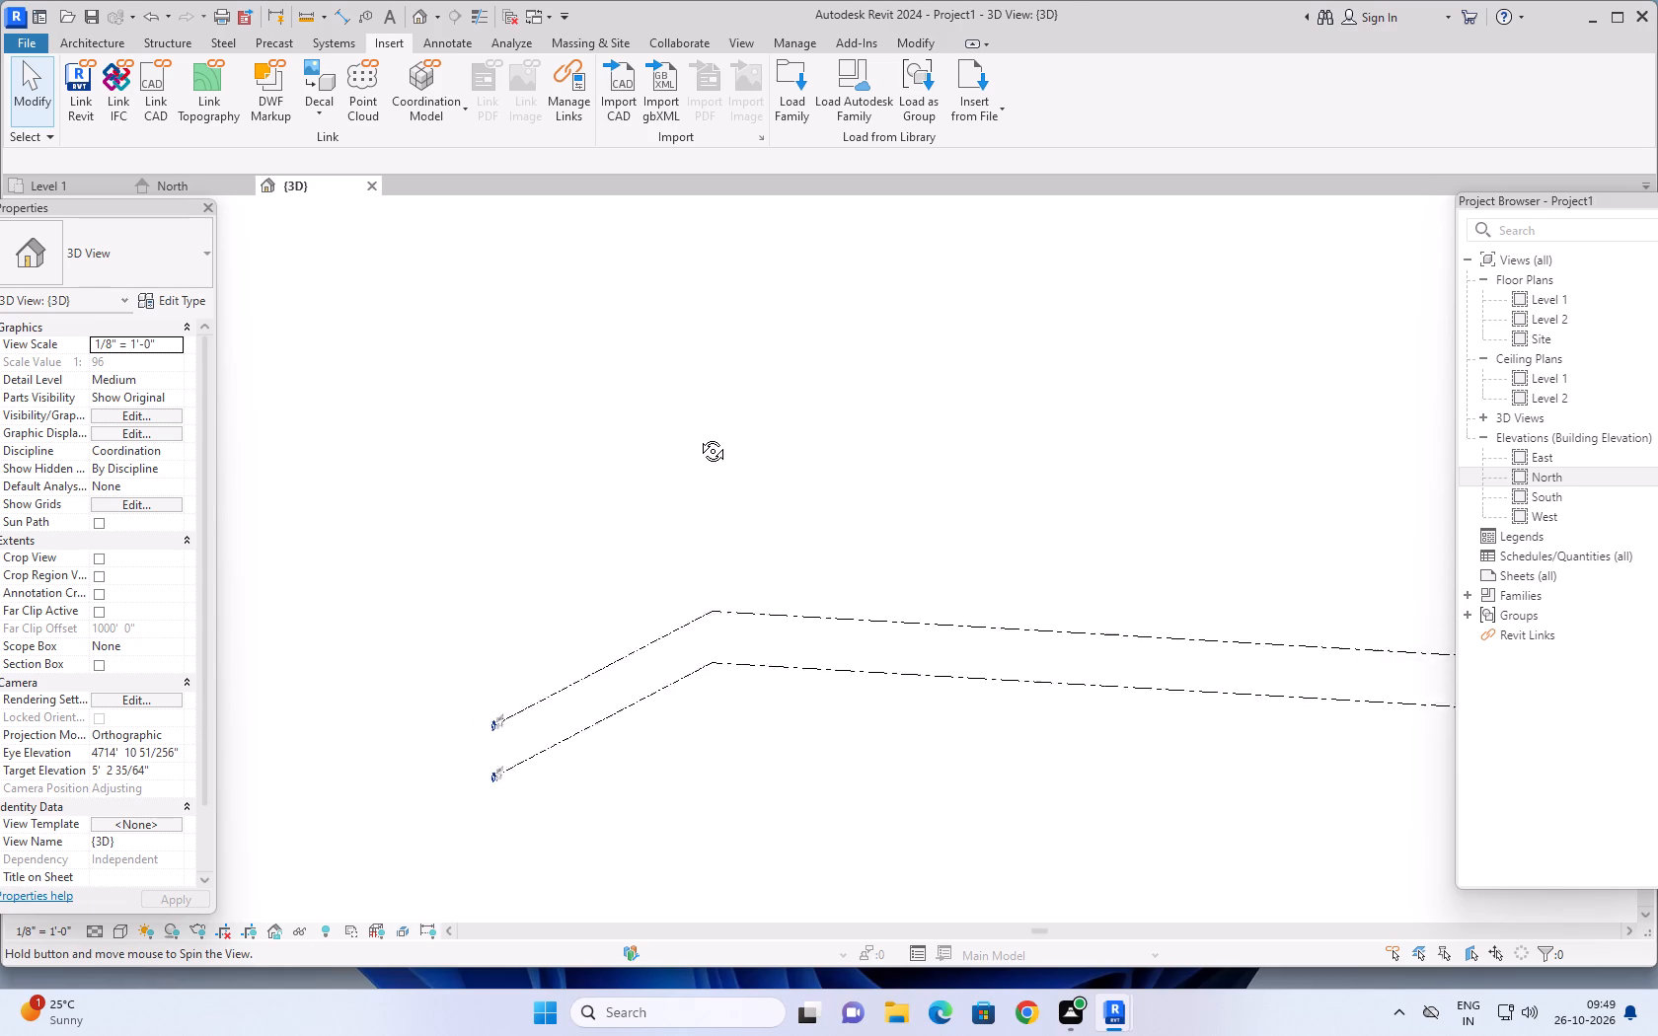
middle_click_drag(698, 436, 636, 456)
scroll(506, 694, "up", 5)
scroll(397, 701, "up", 4)
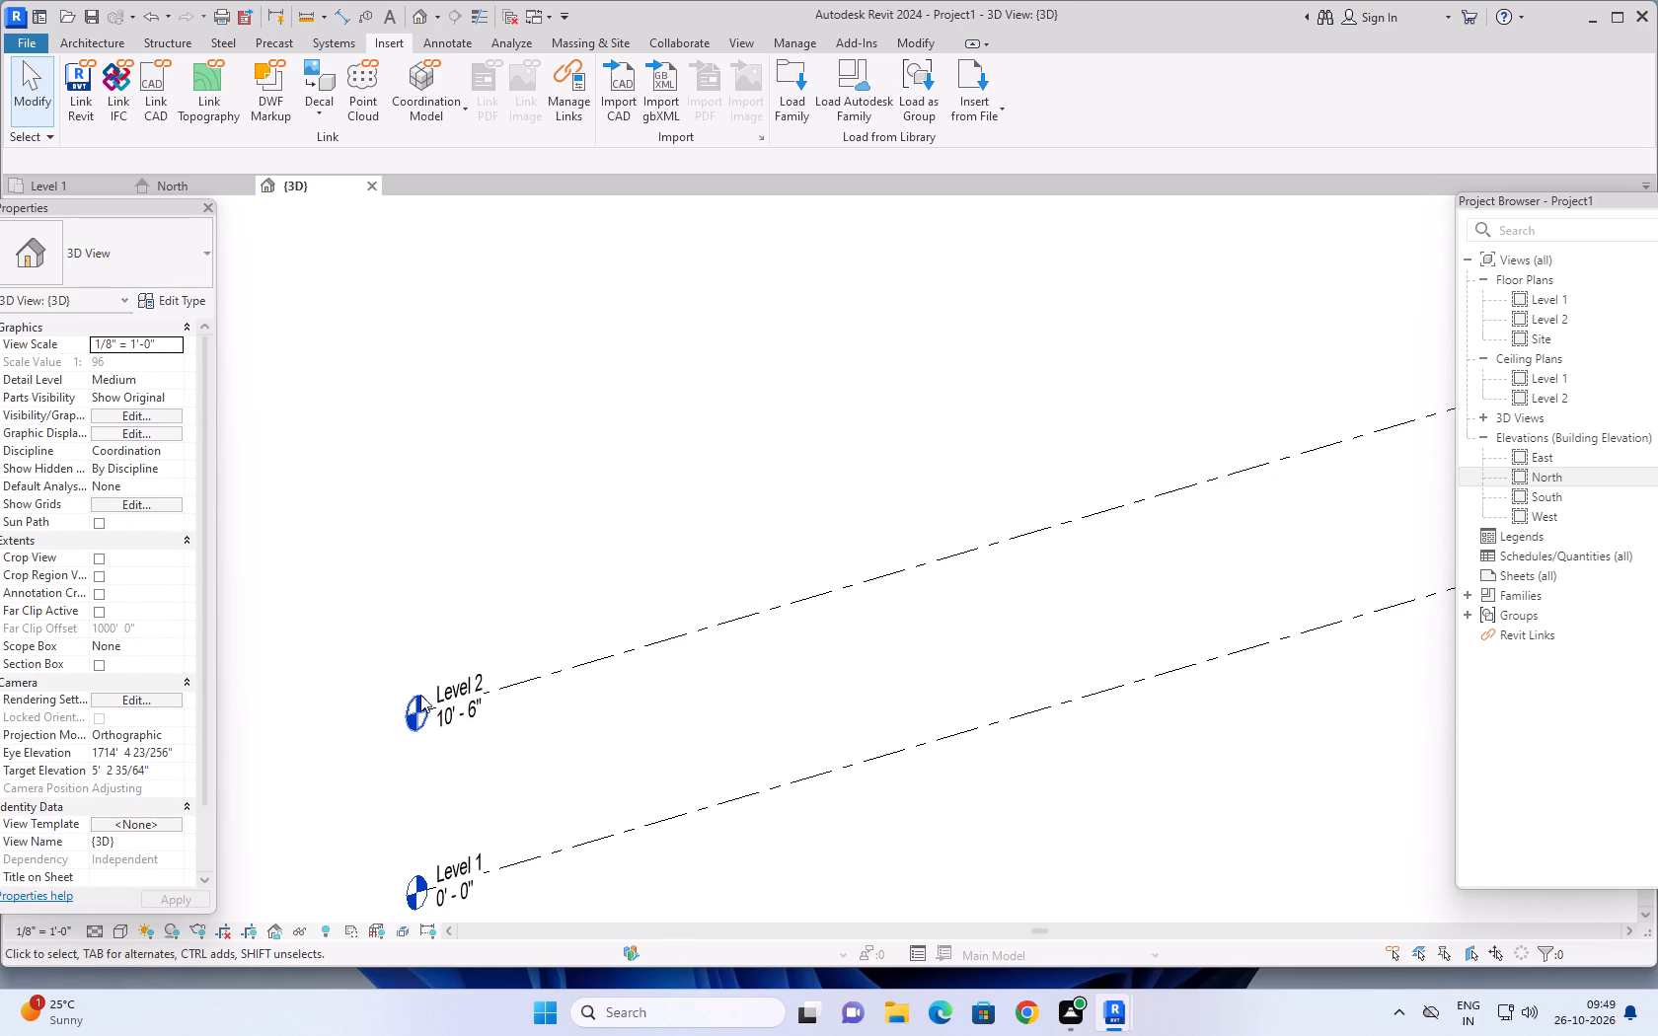
scroll(513, 718, "up", 1)
scroll(566, 553, "down", 7)
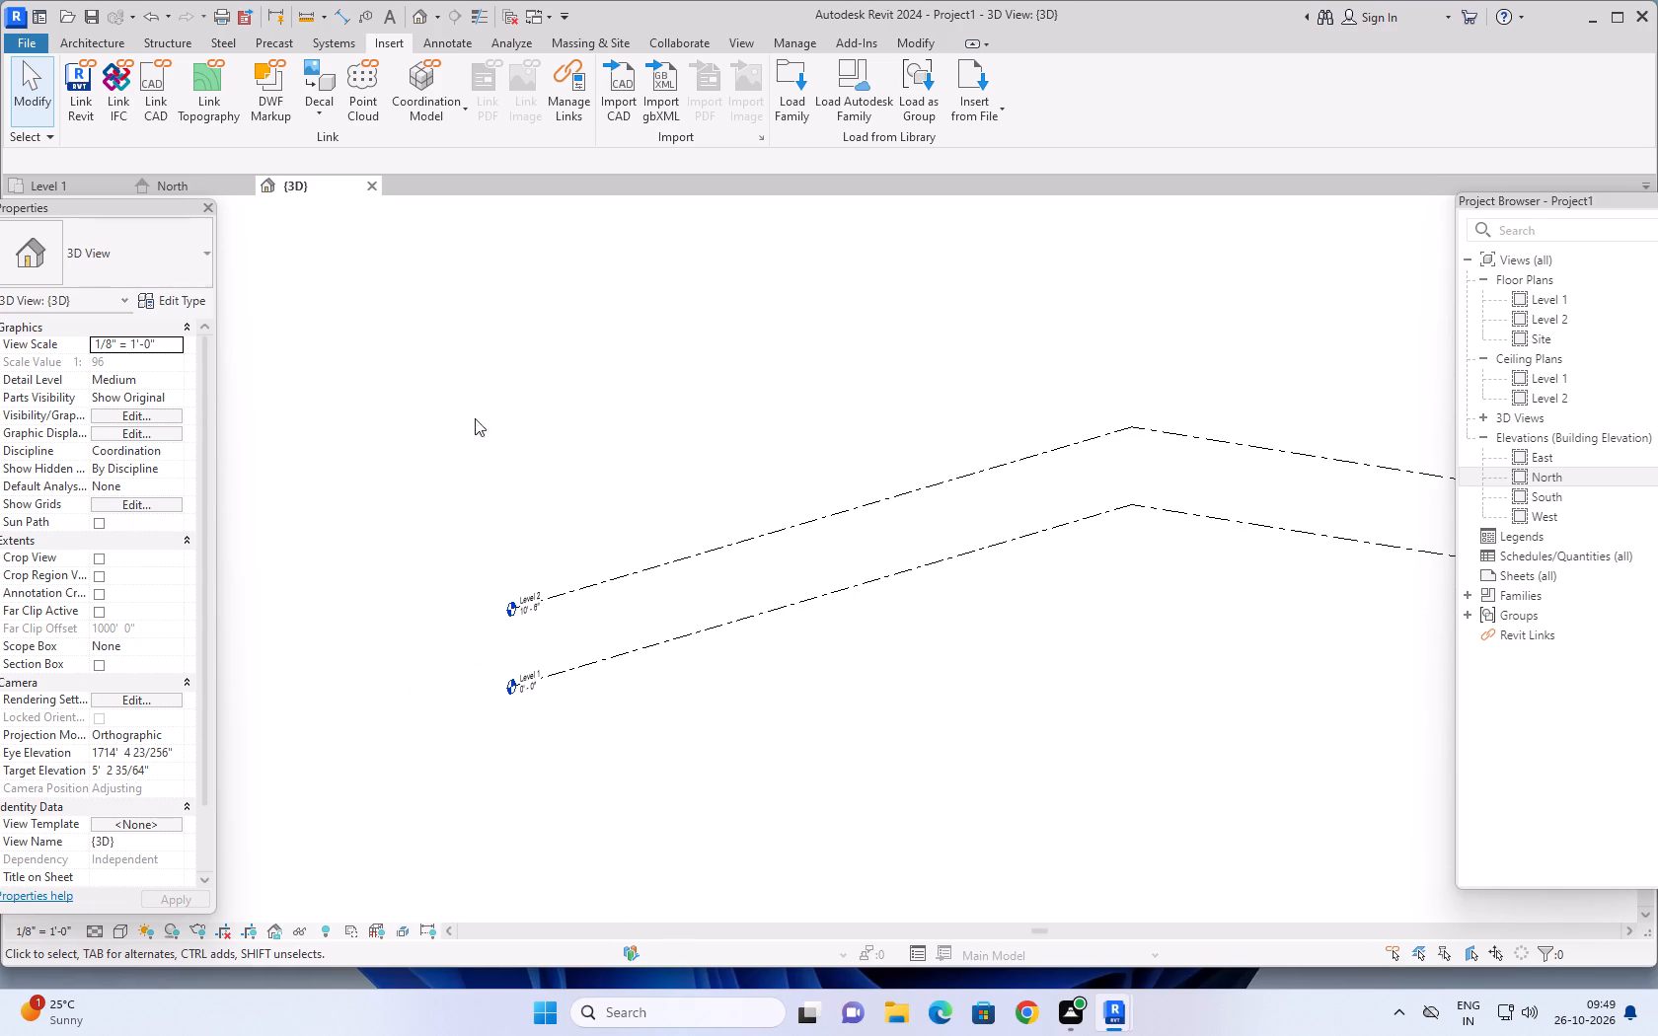
Link 3-bedroom-double-garage-two-storey-house-plan.dwg into the Level 1 floor plan, center to center with auto-detected units.
left_click(46, 185)
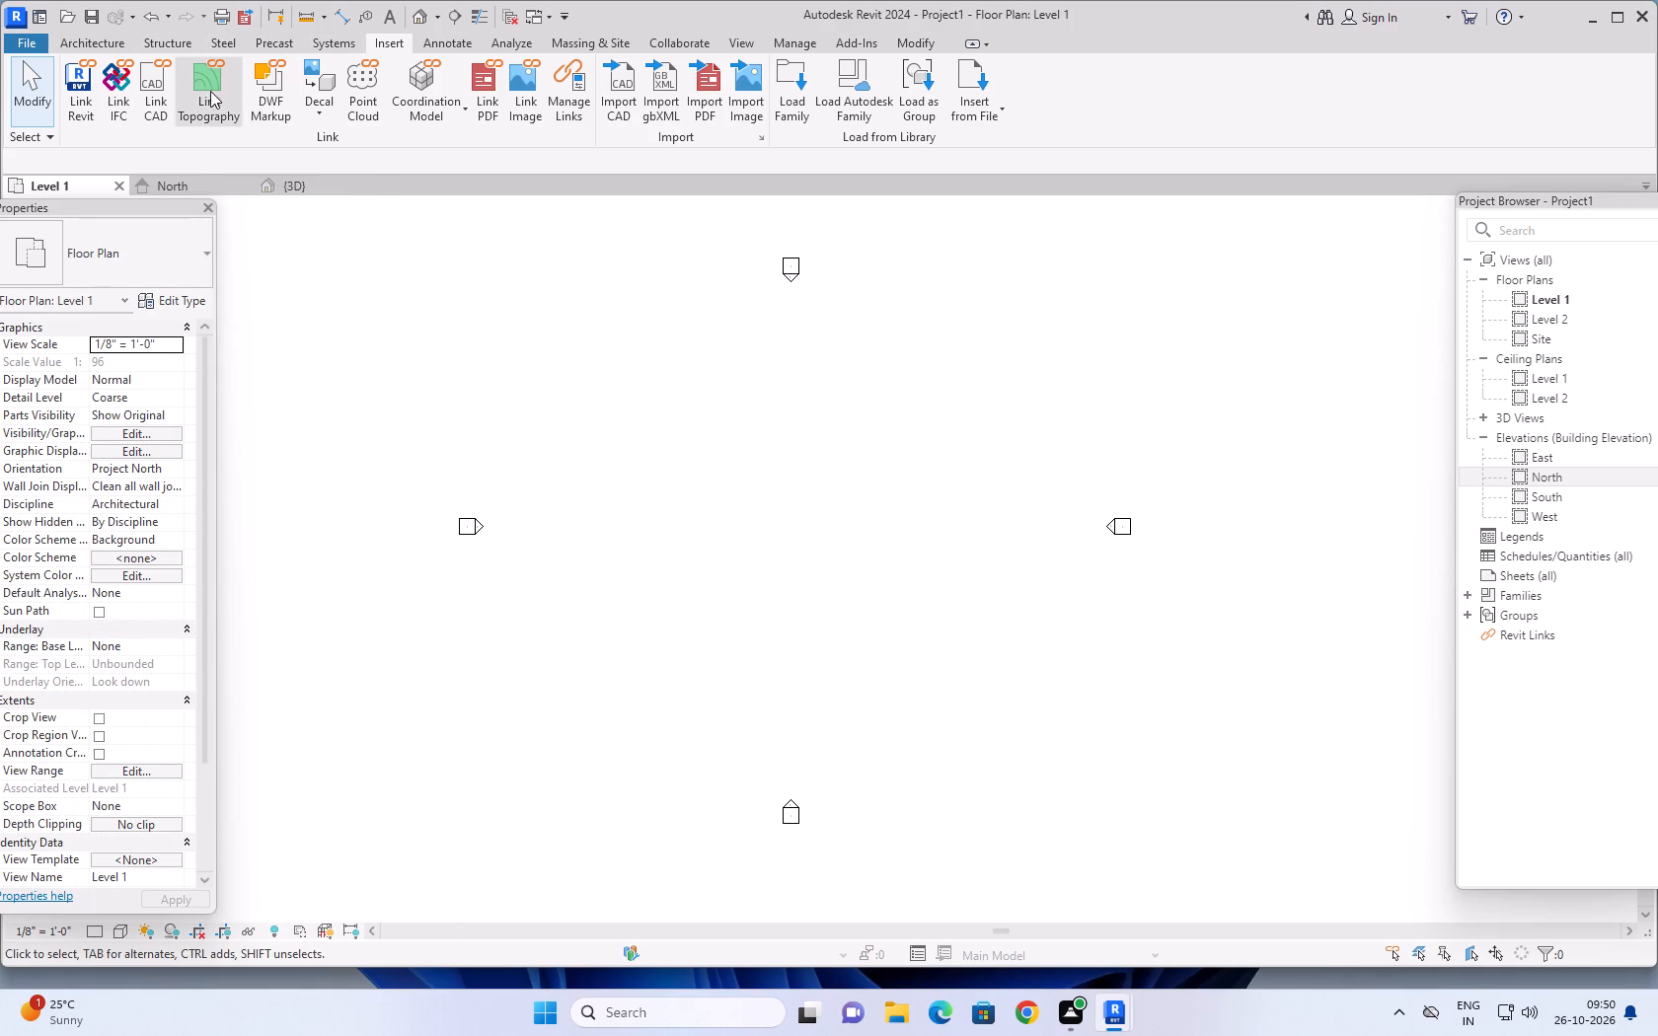
left_click(152, 85)
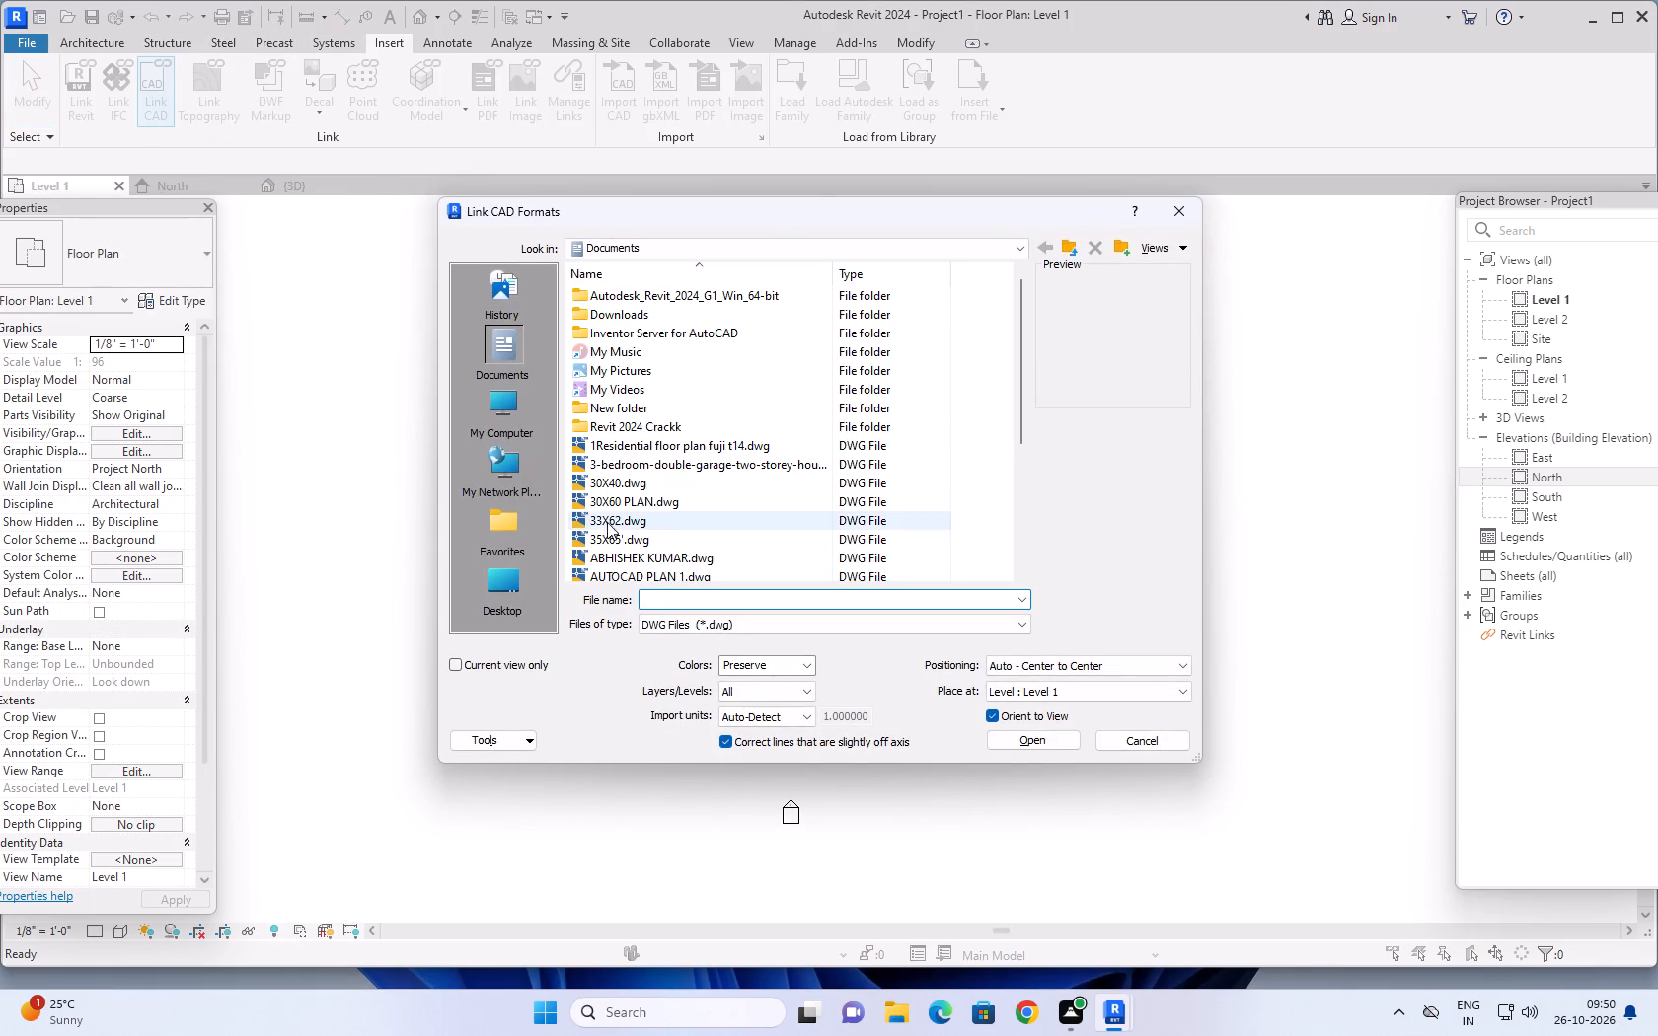
left_click(658, 455)
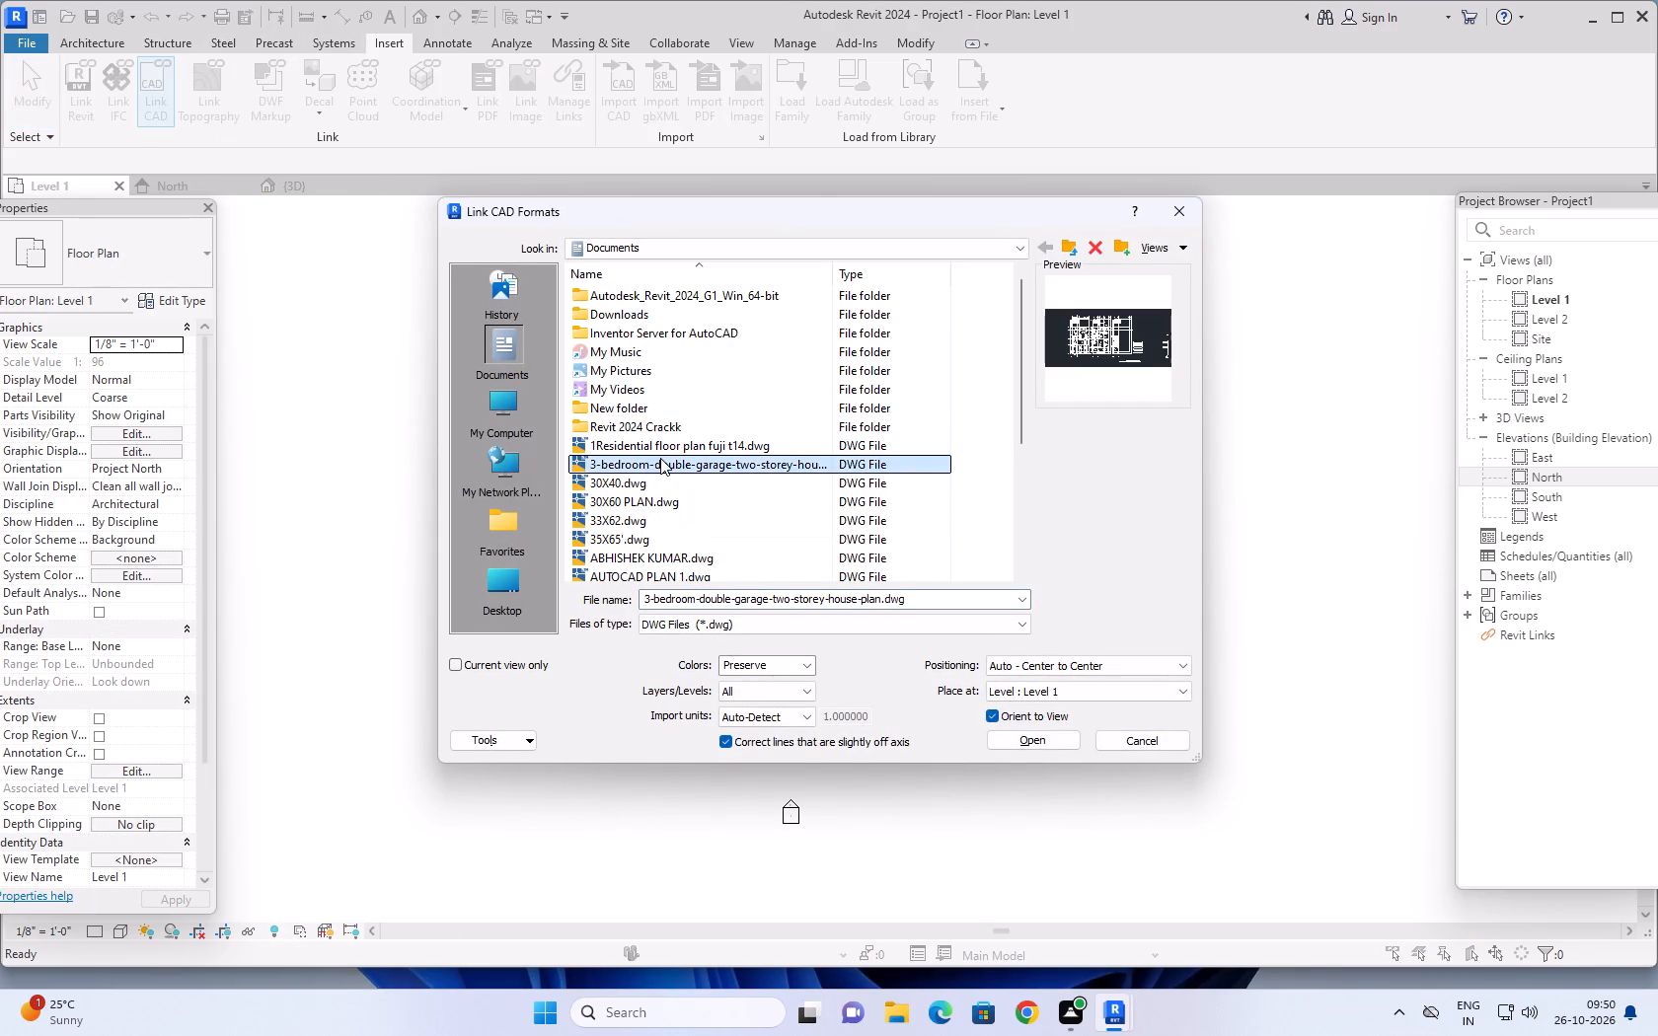
left_click(1024, 738)
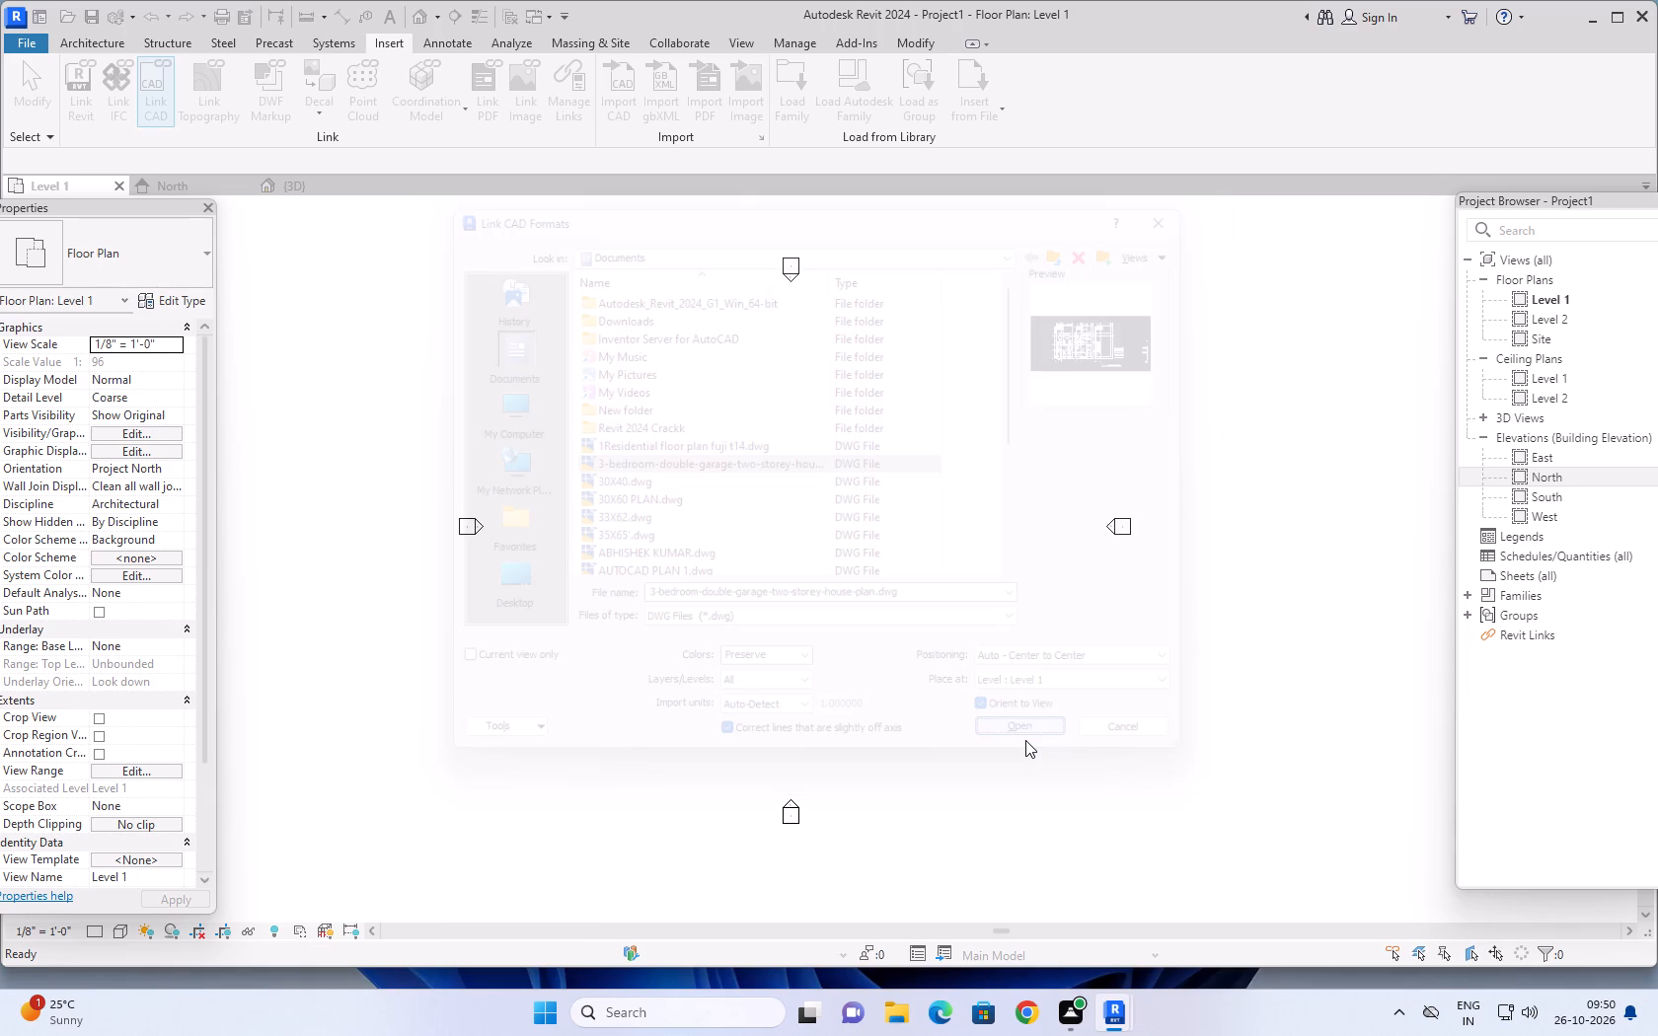
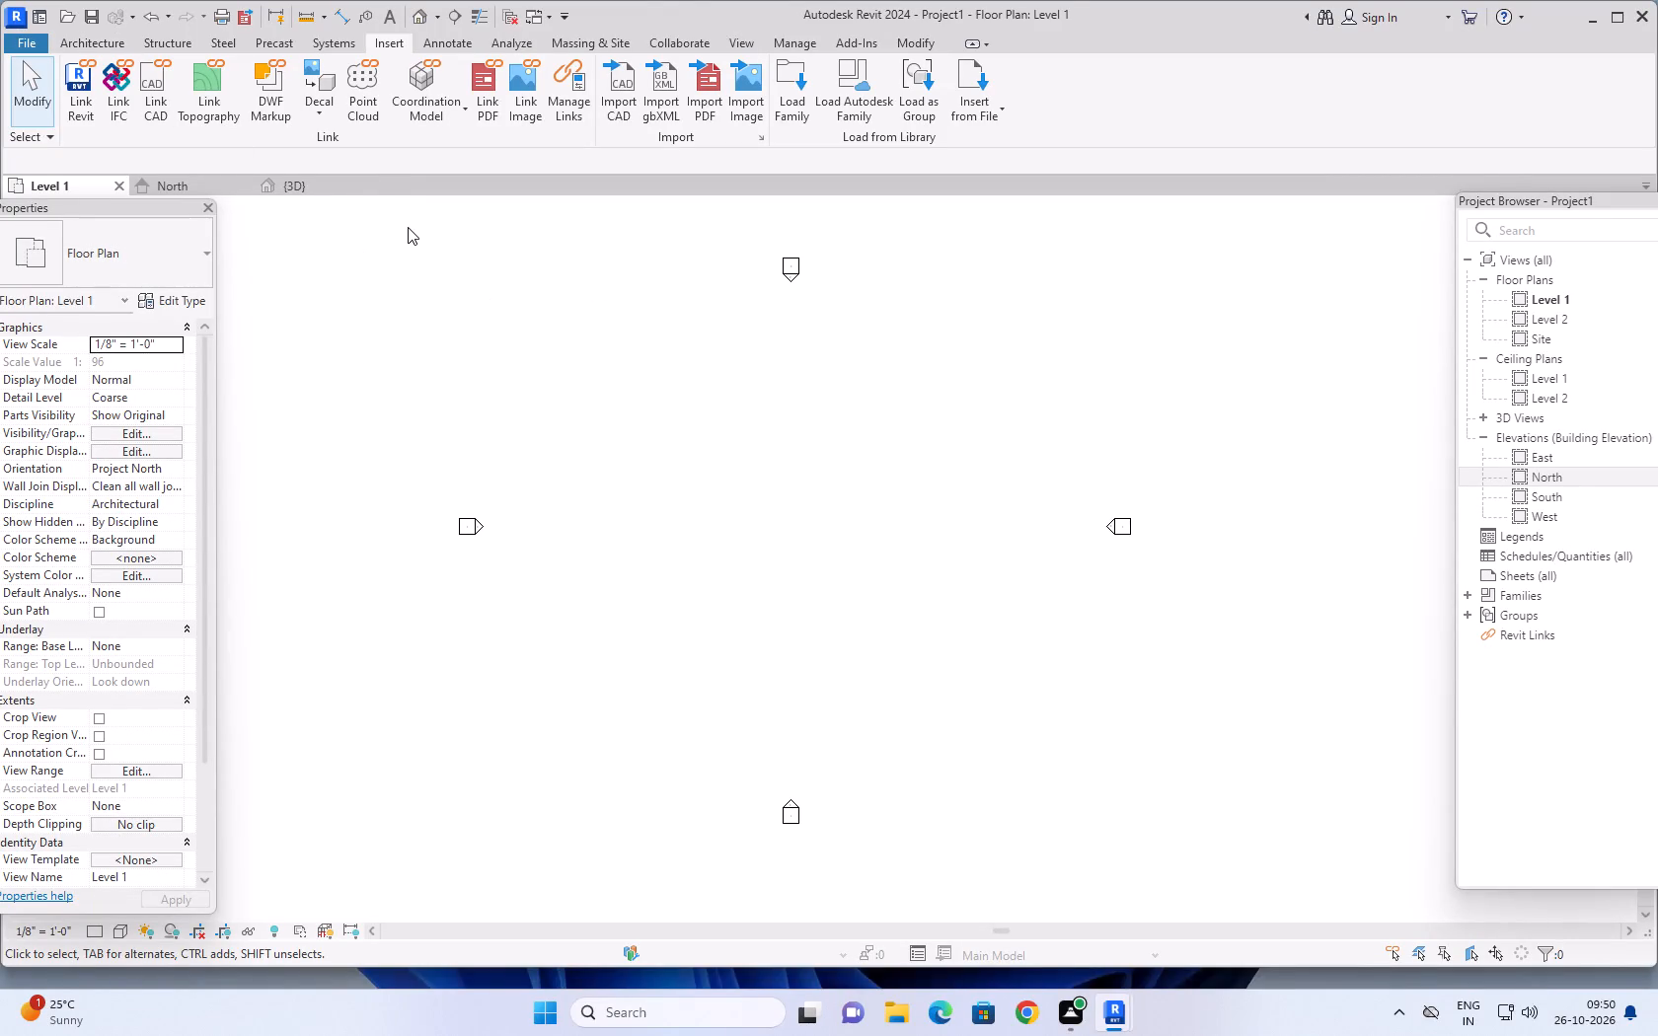
Delete the linked house plan DWG in the default 3D view.
left_click(304, 184)
scroll(950, 676, "down", 11)
middle_click_drag(1097, 756, 1016, 696)
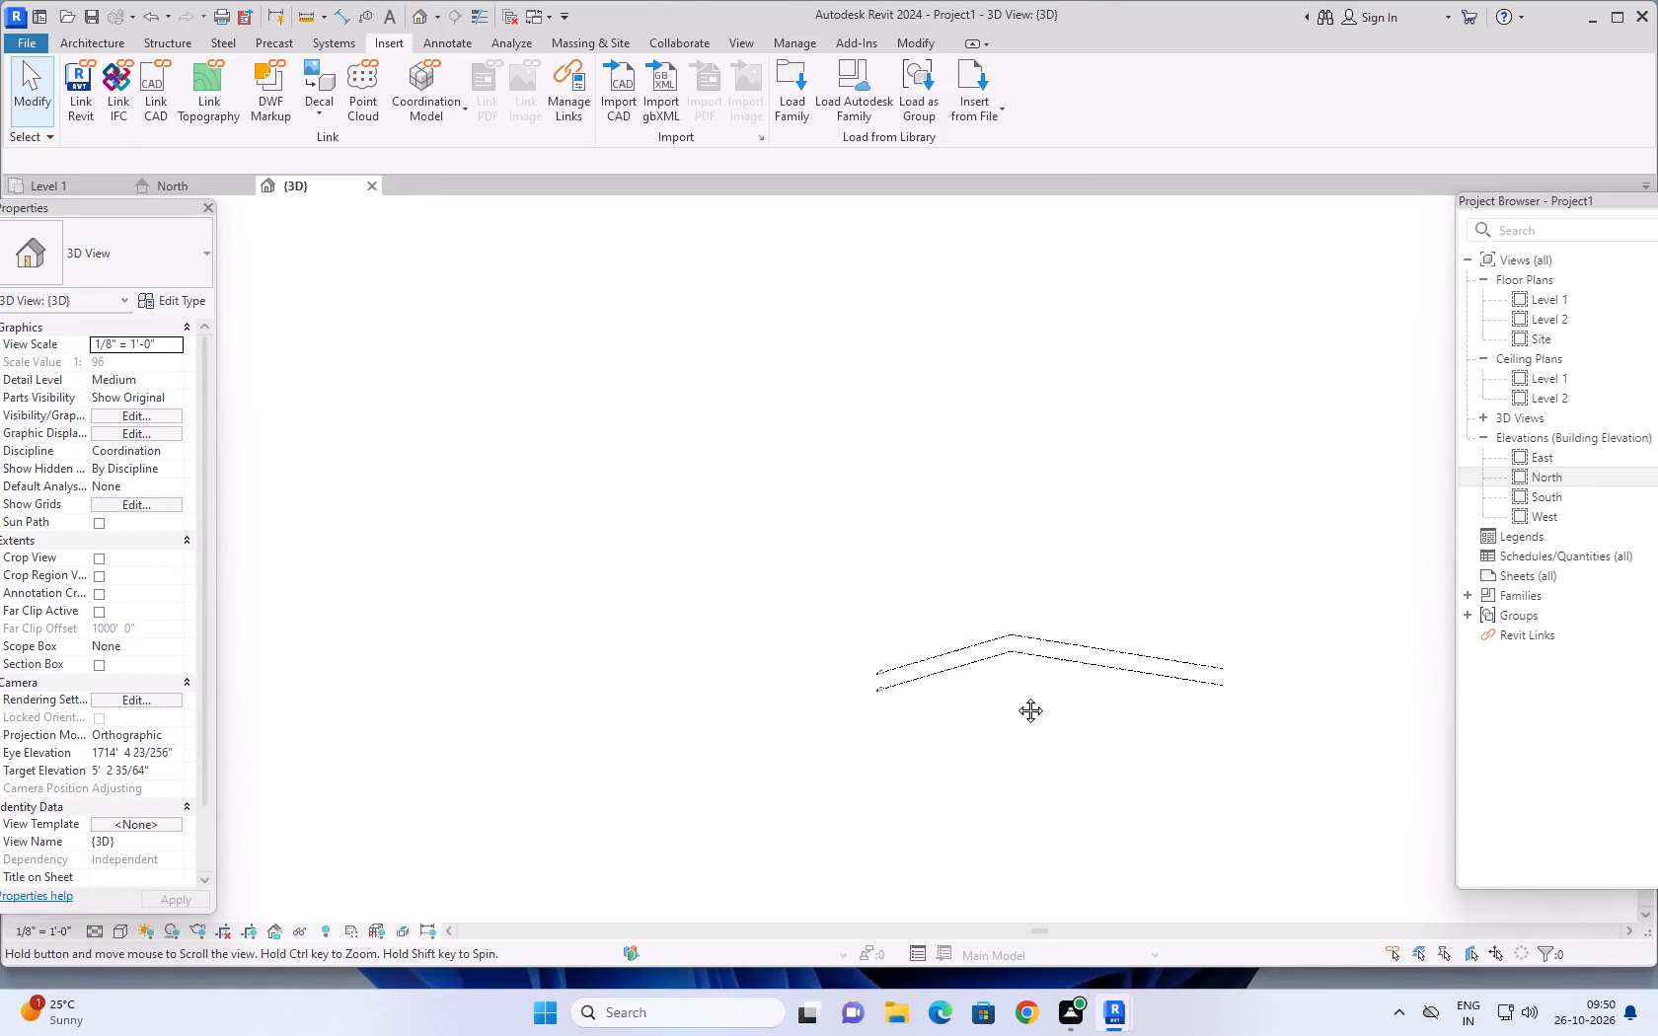
middle_click_drag(1016, 696, 737, 550)
middle_click_drag(763, 571, 887, 722, "shift")
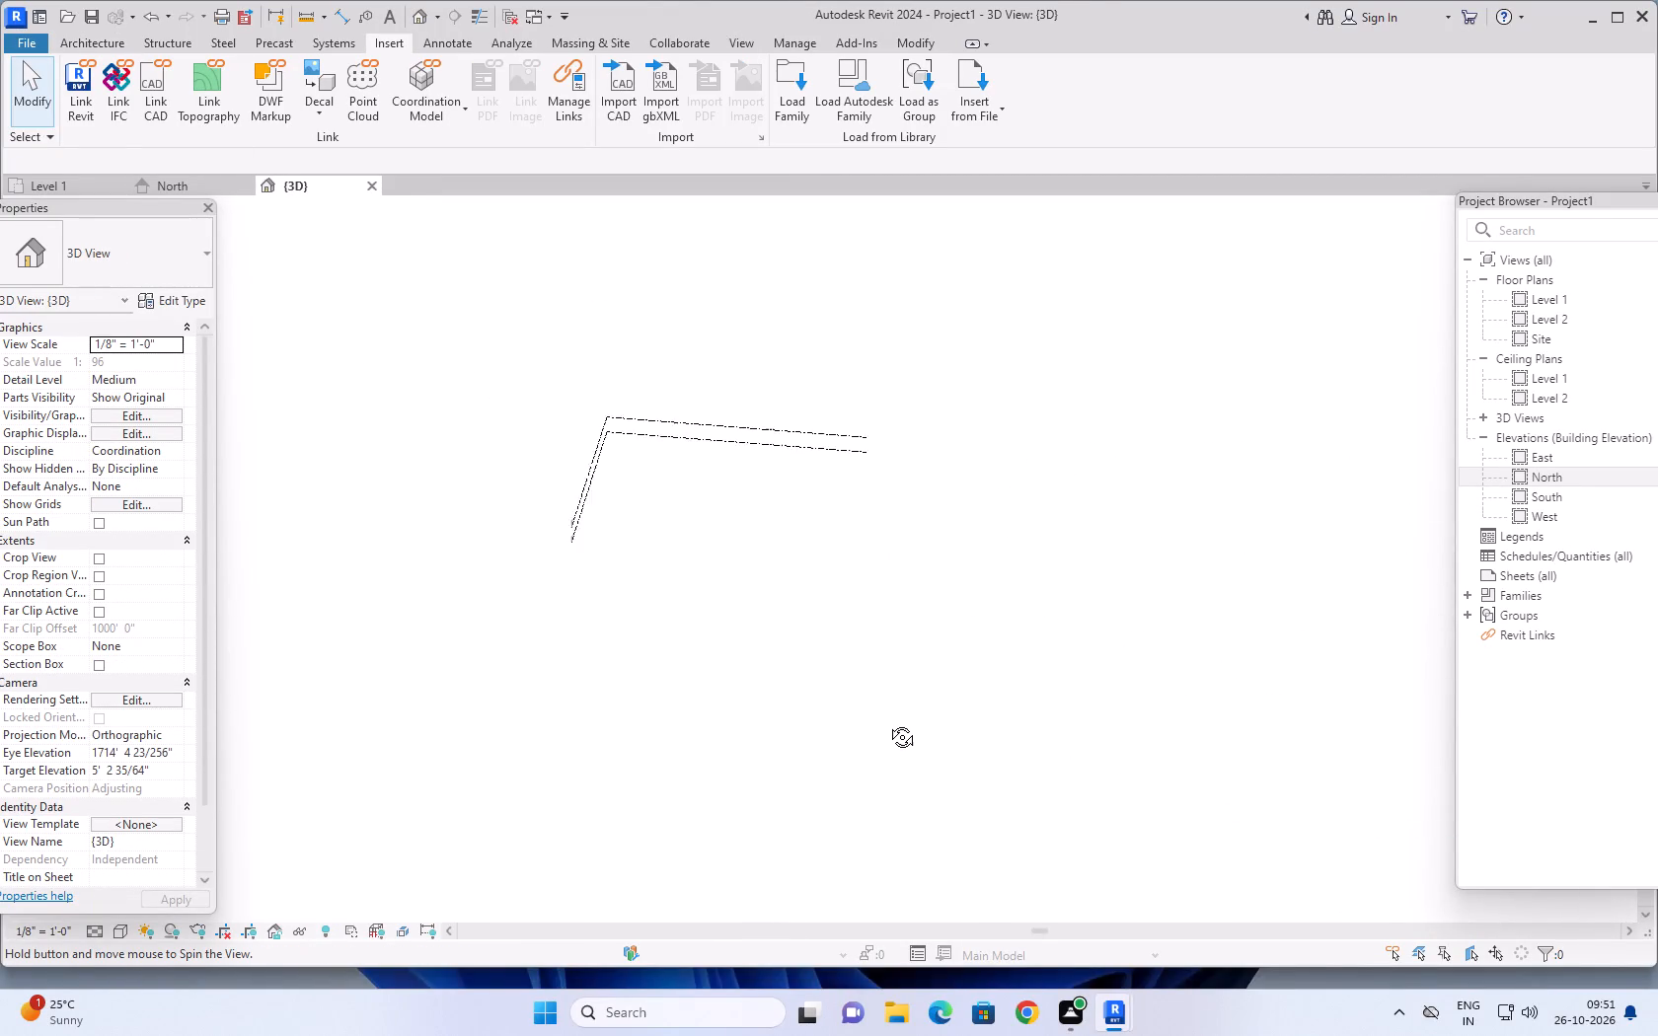
middle_click_drag(887, 722, 865, 717, "shift")
scroll(814, 619, "down", 16)
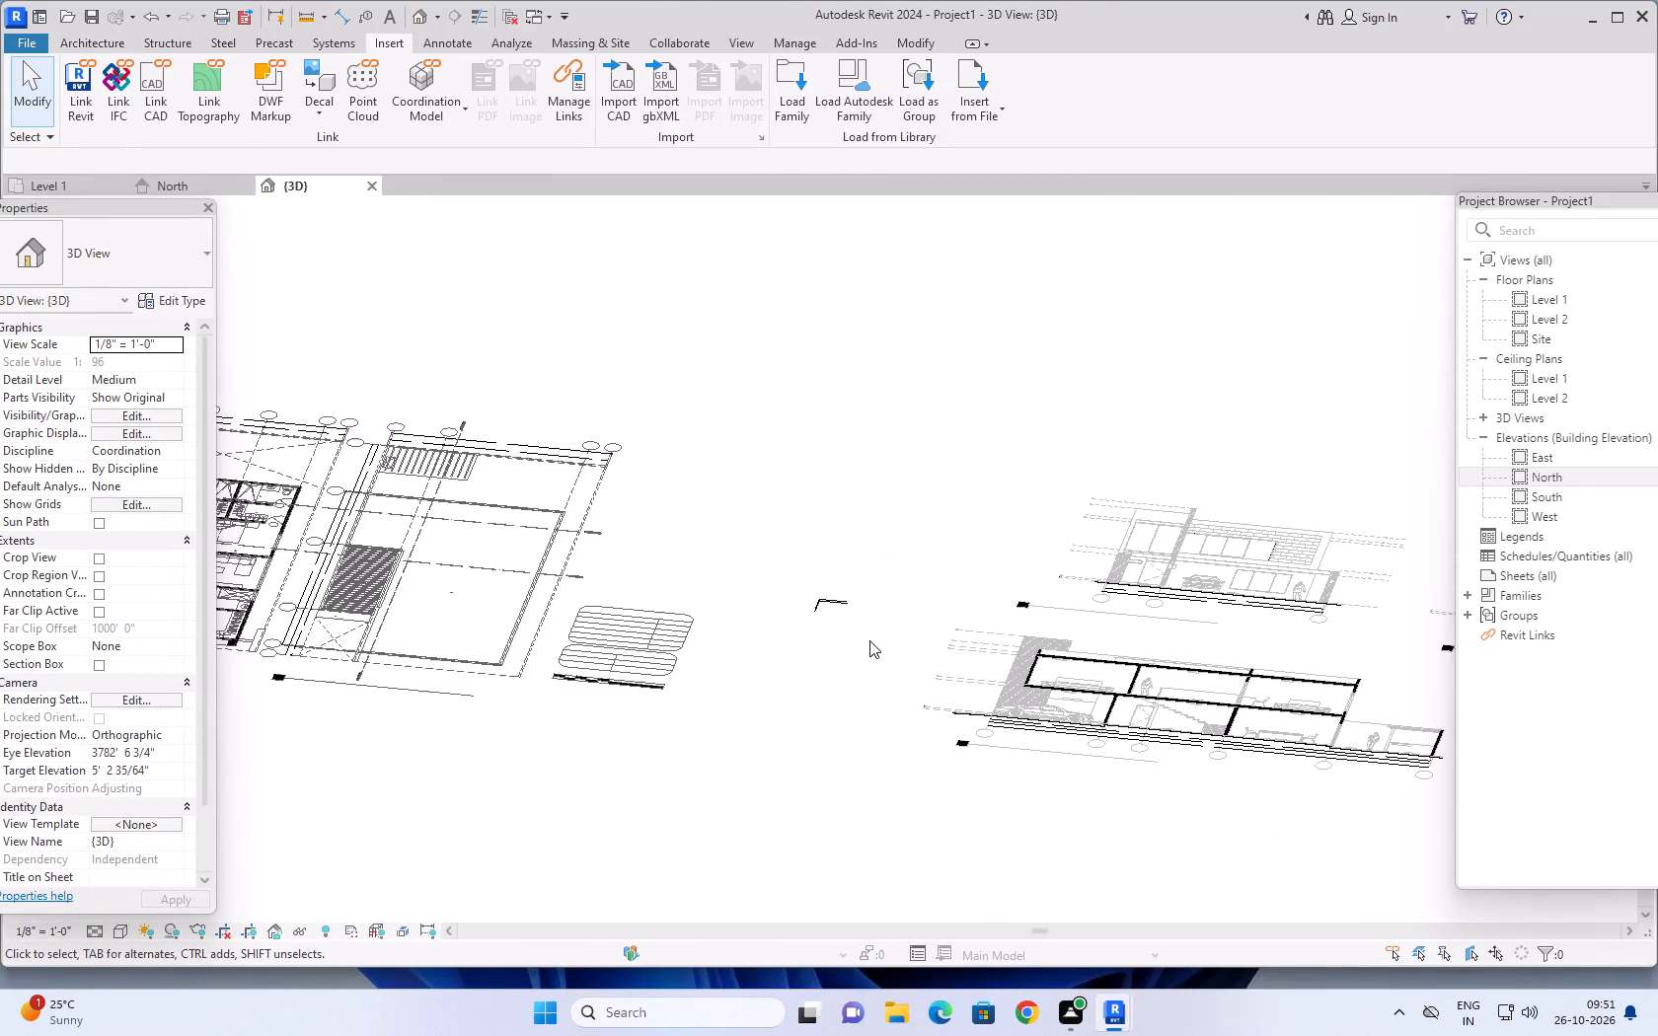
middle_click_drag(859, 638, 907, 729, "shift")
scroll(859, 642, "down", 1, "shift")
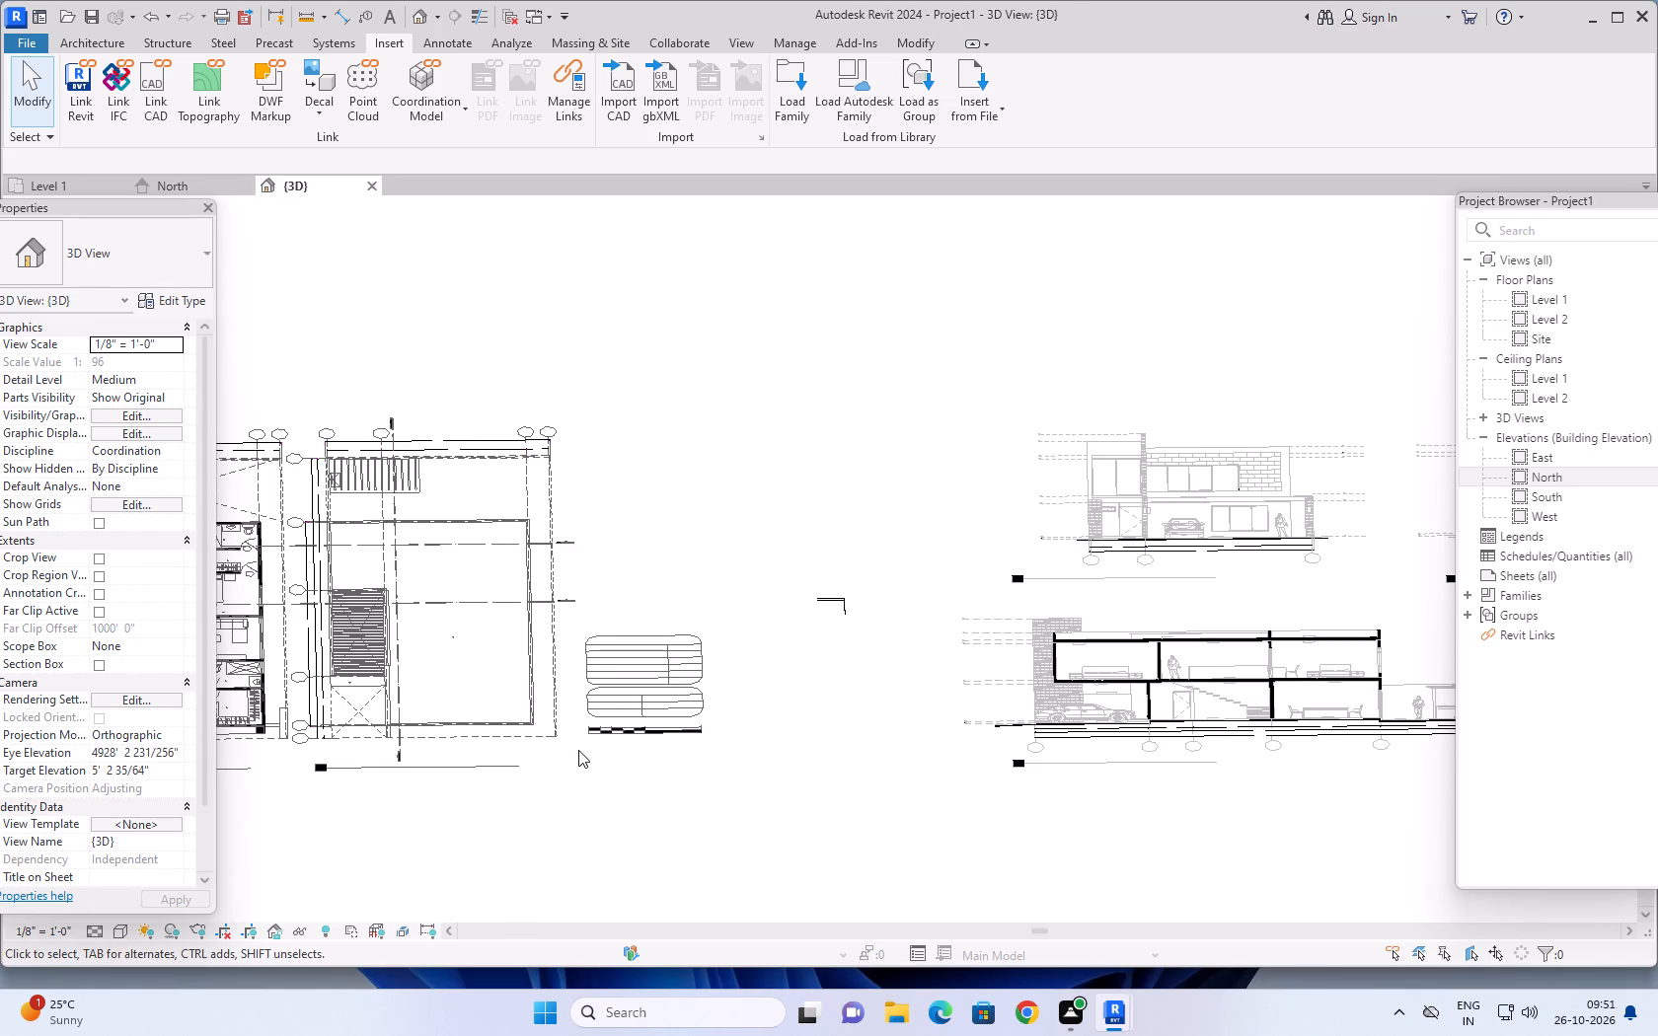
left_click(524, 738)
key("Delete")
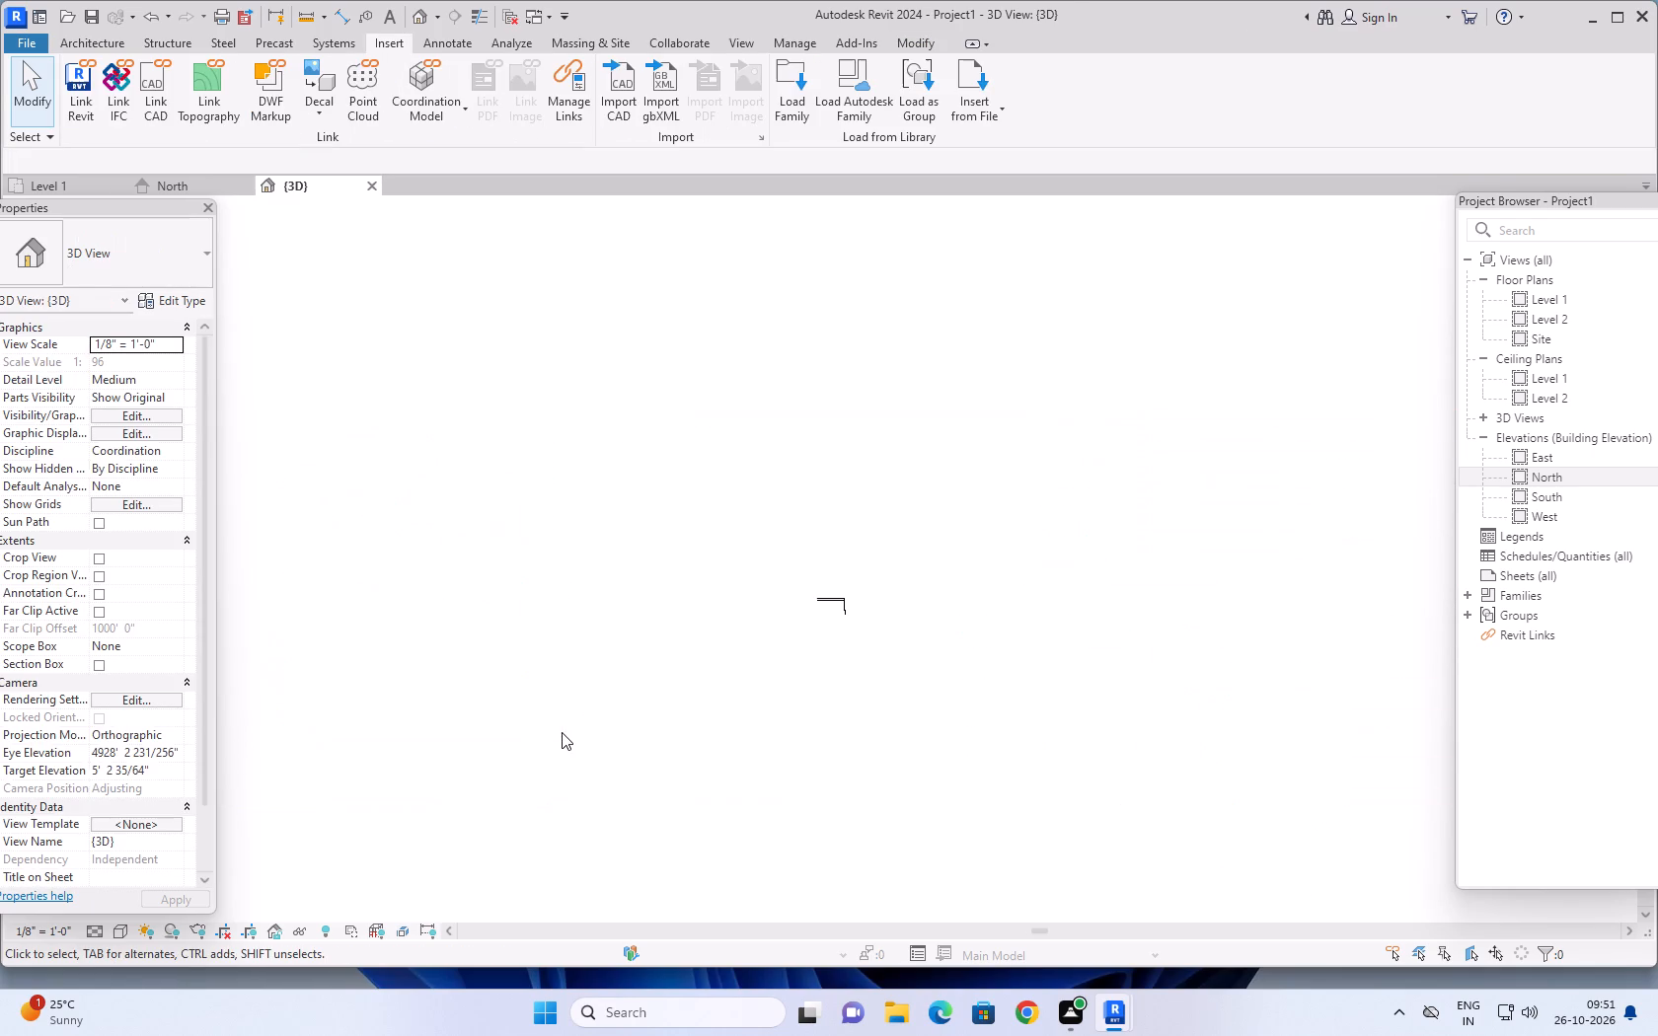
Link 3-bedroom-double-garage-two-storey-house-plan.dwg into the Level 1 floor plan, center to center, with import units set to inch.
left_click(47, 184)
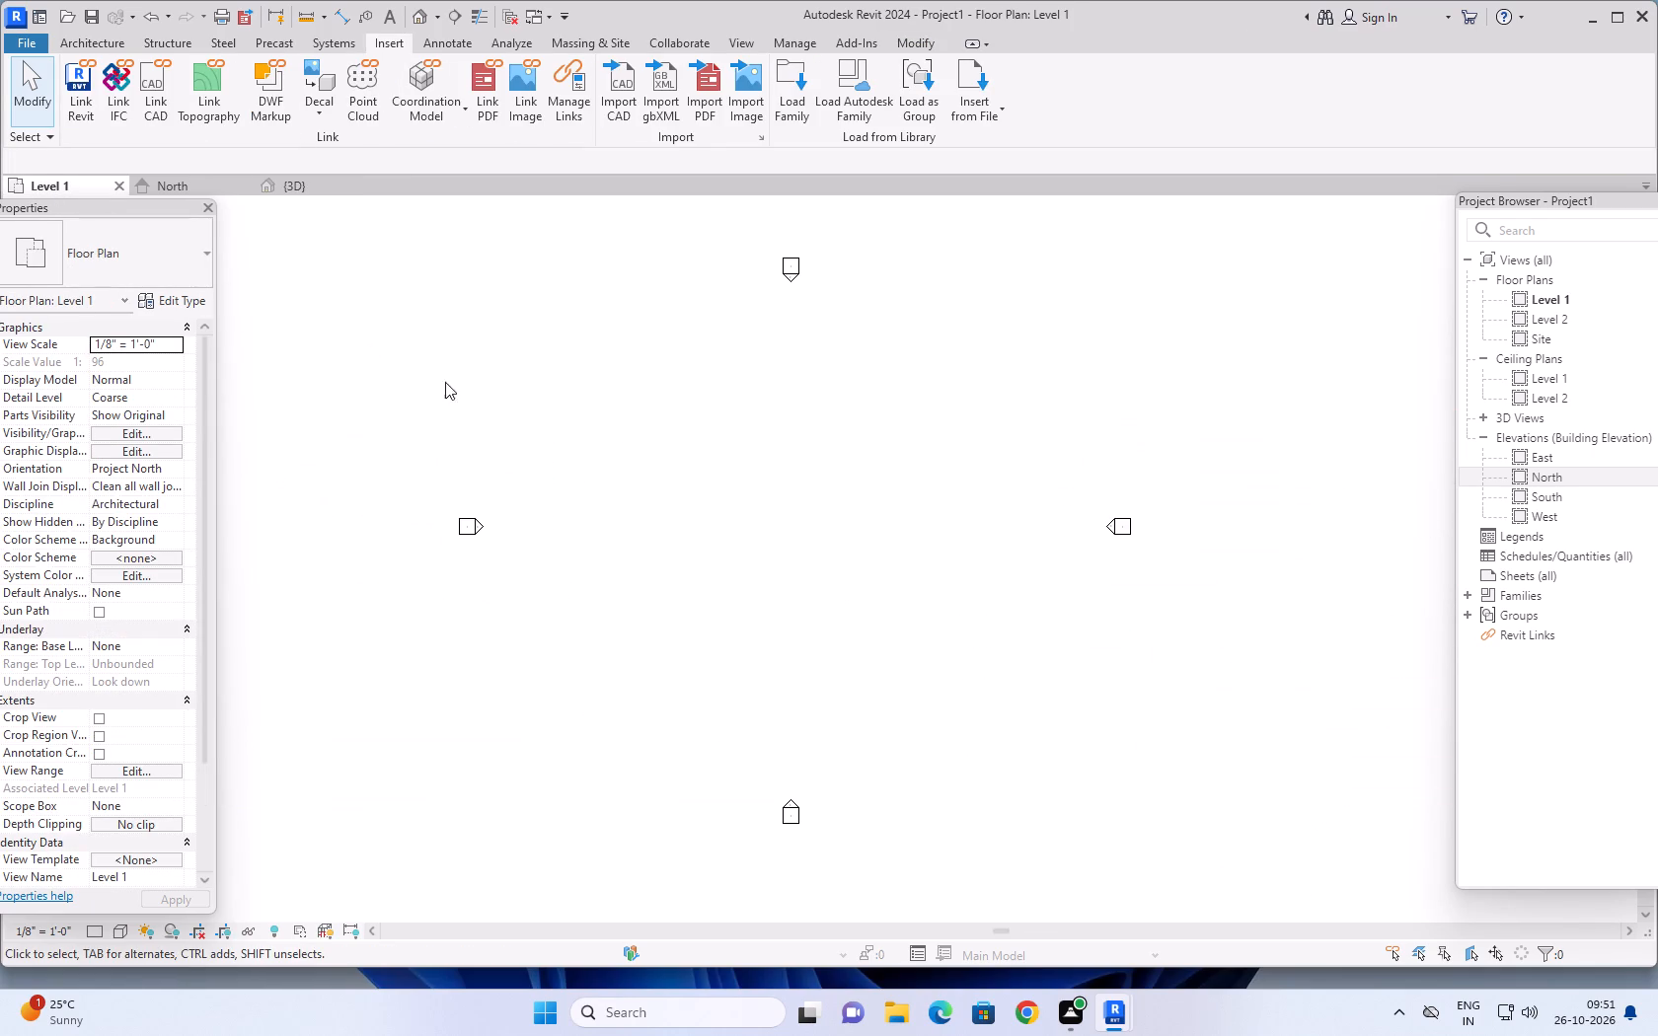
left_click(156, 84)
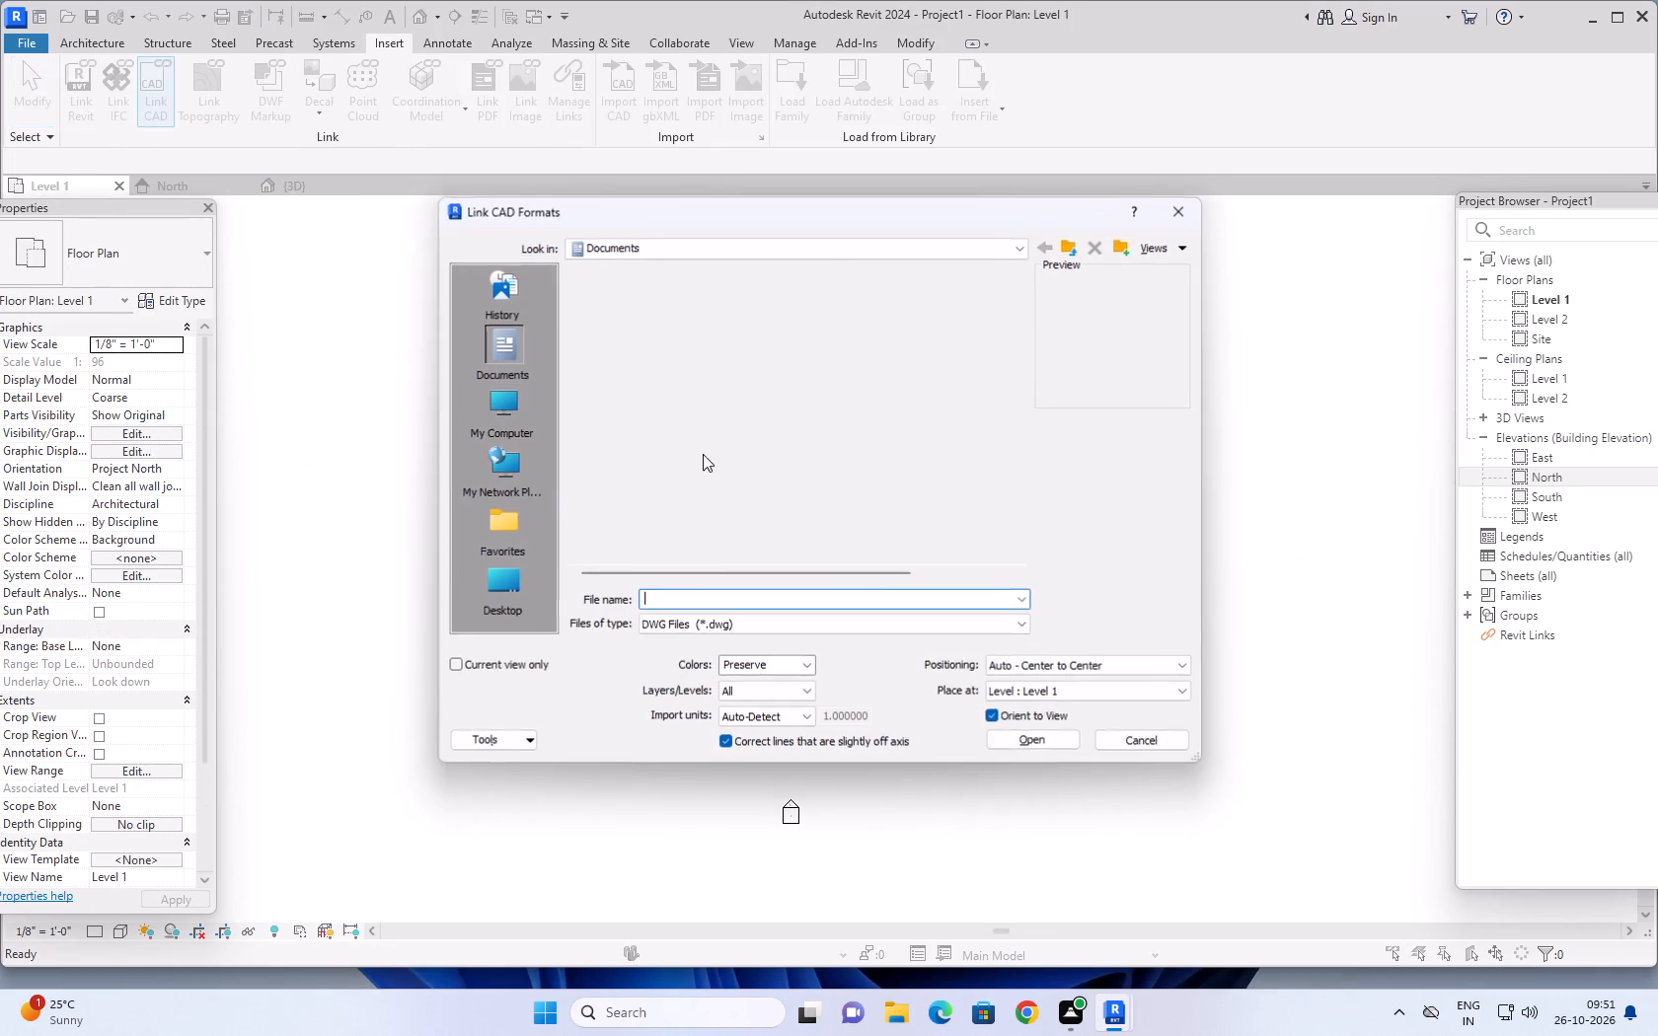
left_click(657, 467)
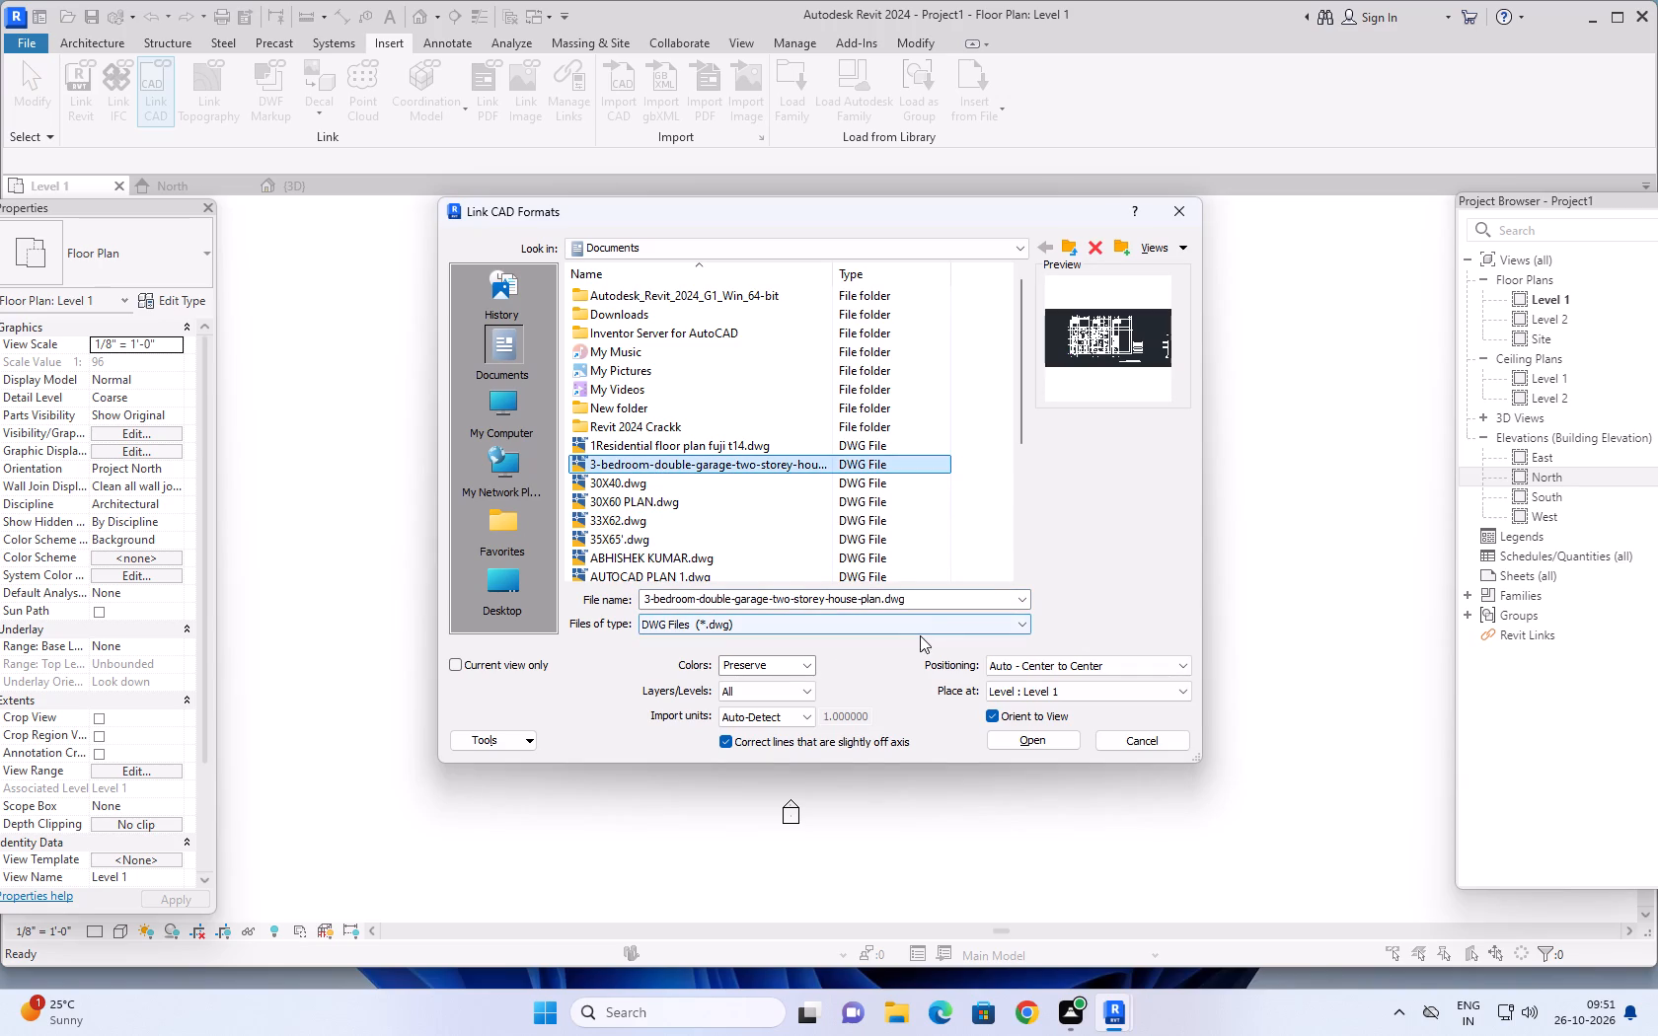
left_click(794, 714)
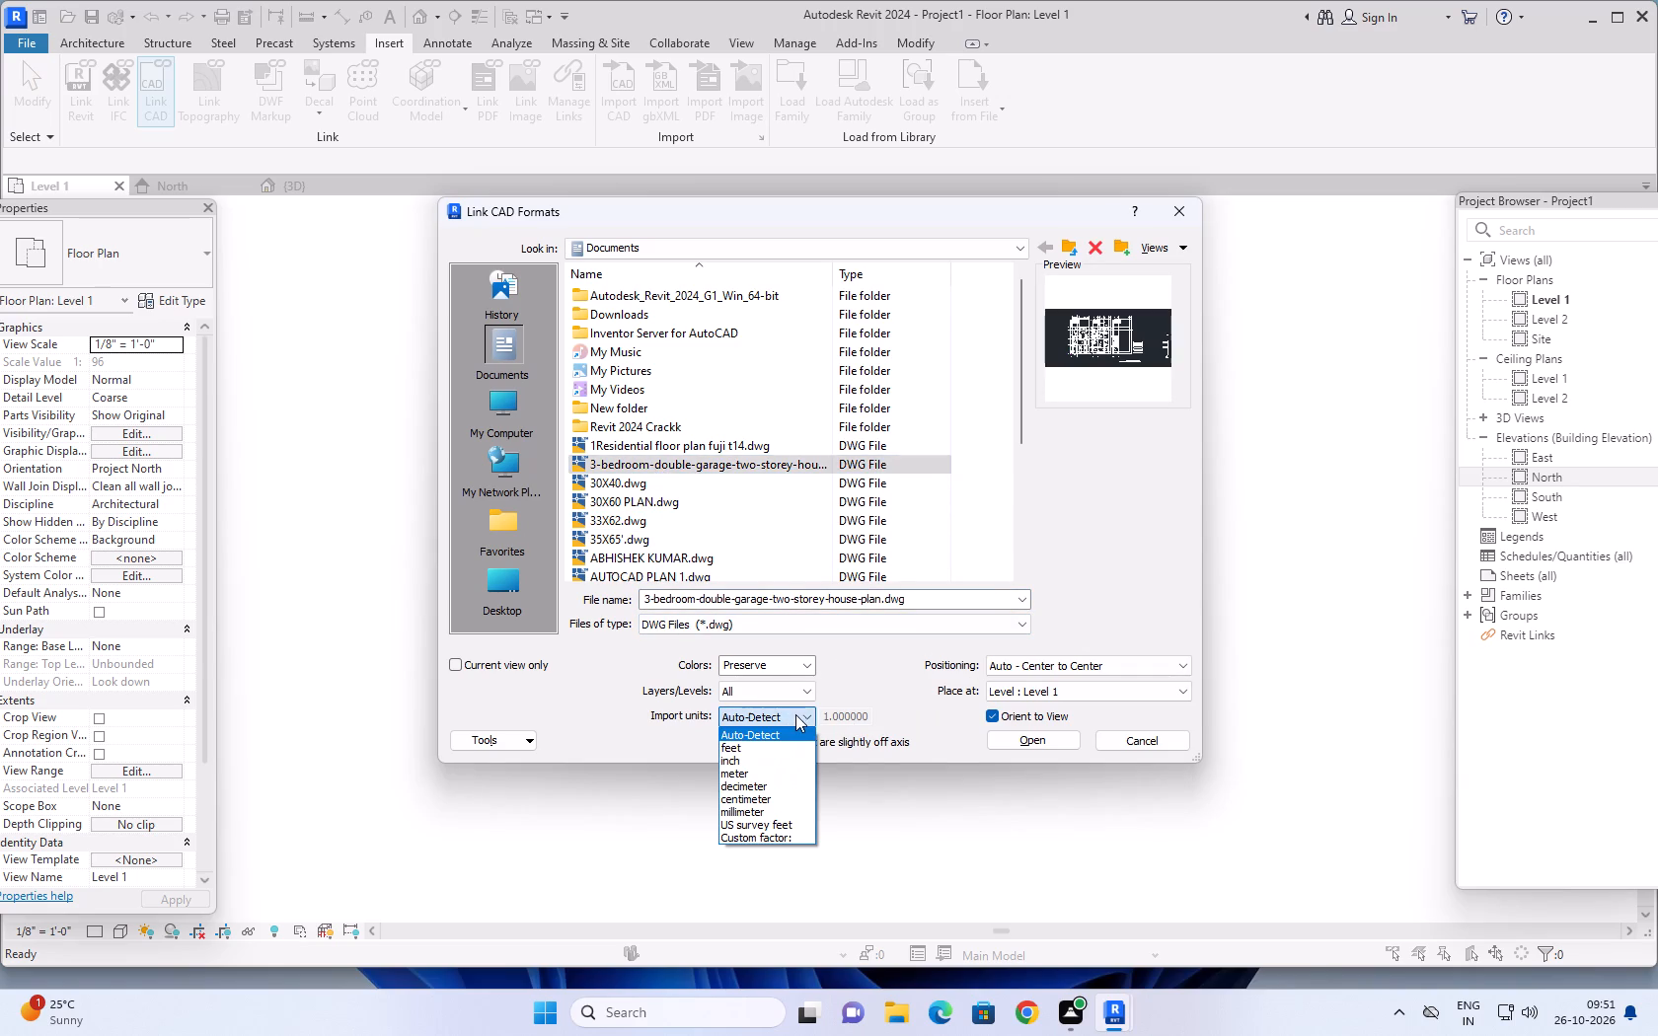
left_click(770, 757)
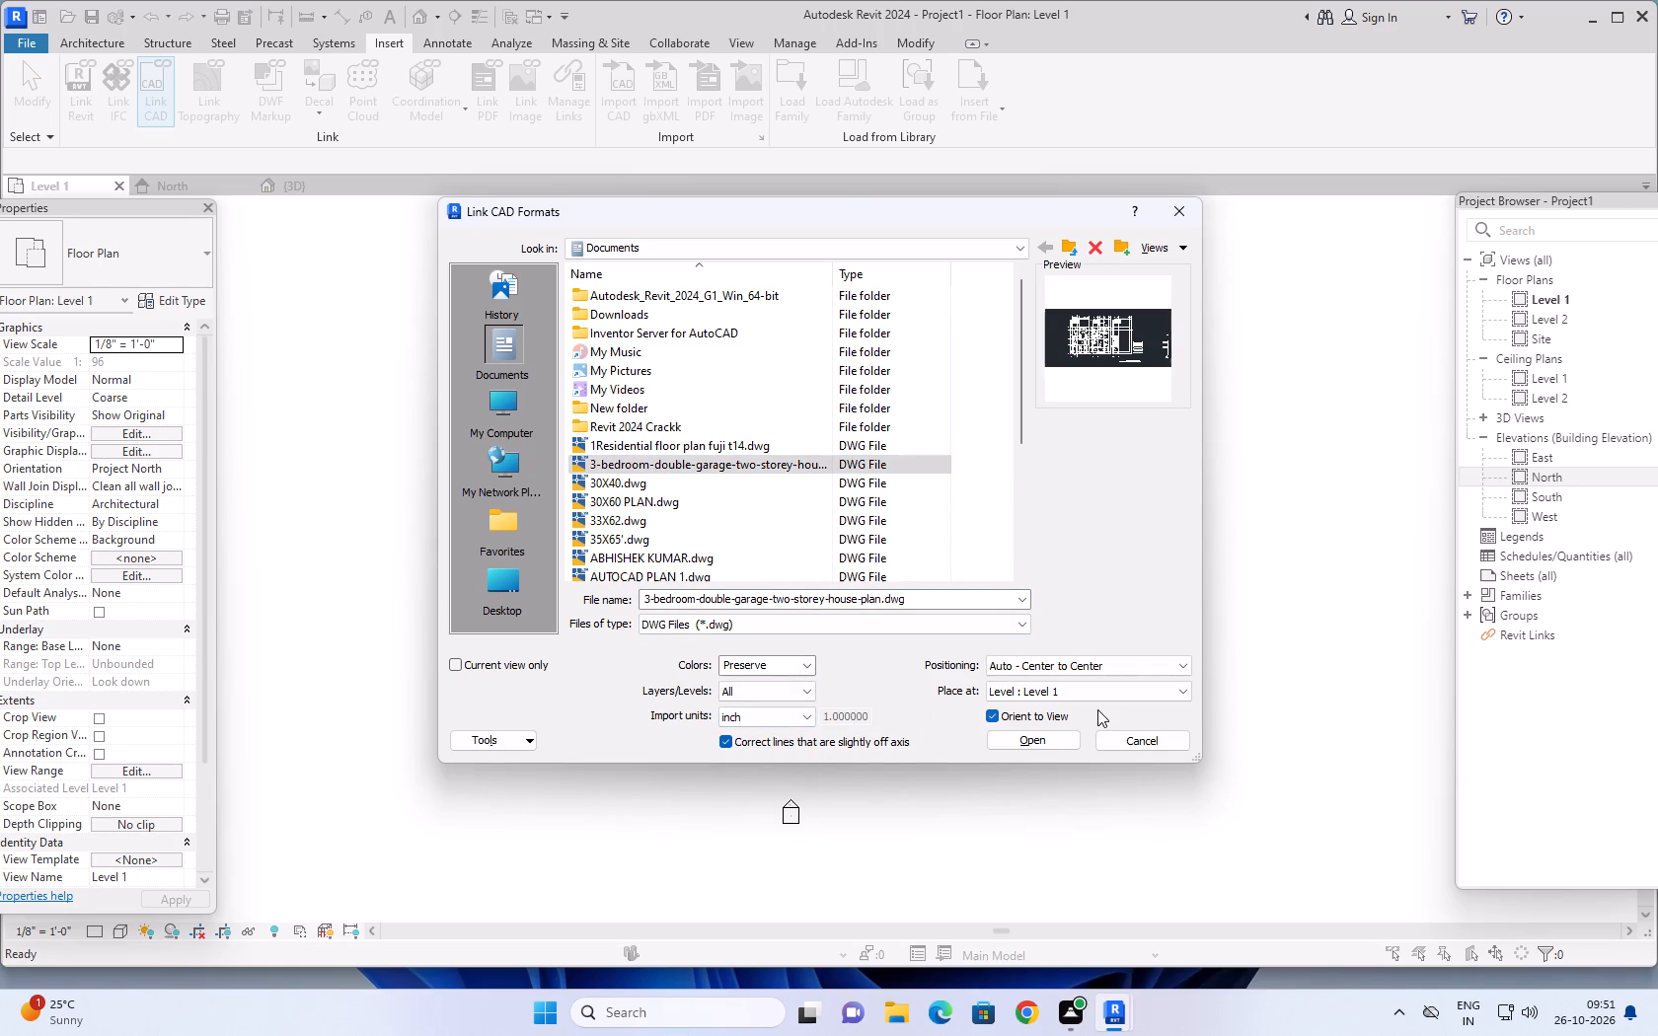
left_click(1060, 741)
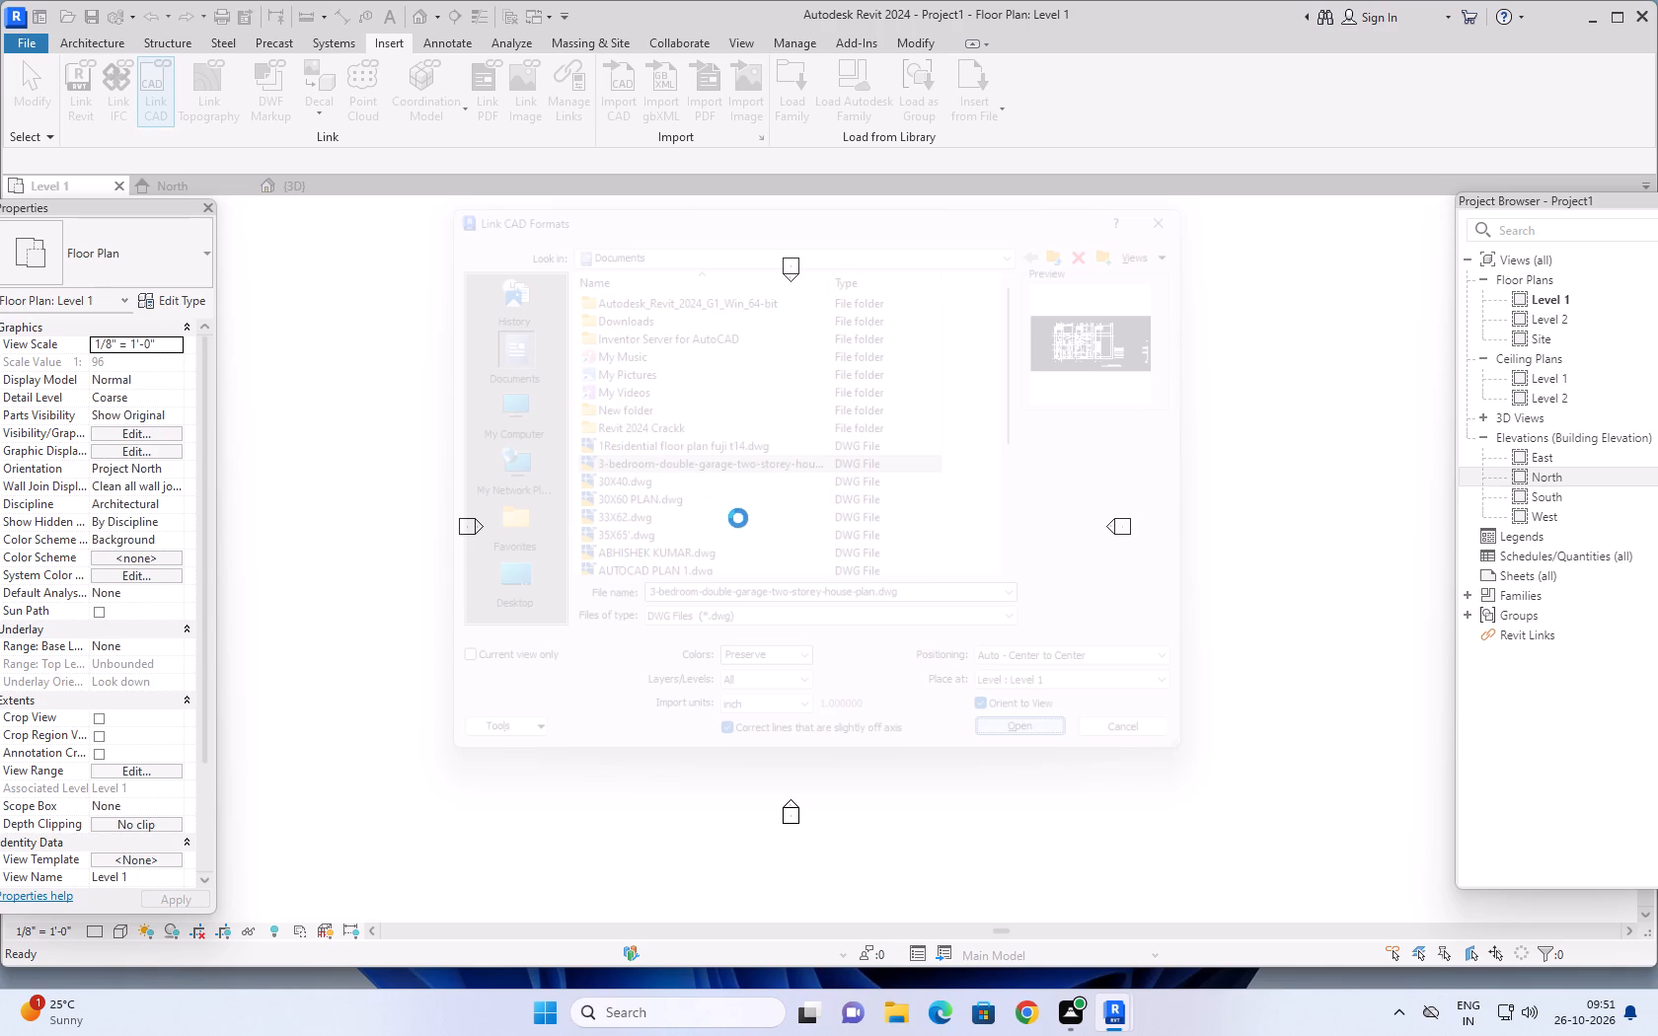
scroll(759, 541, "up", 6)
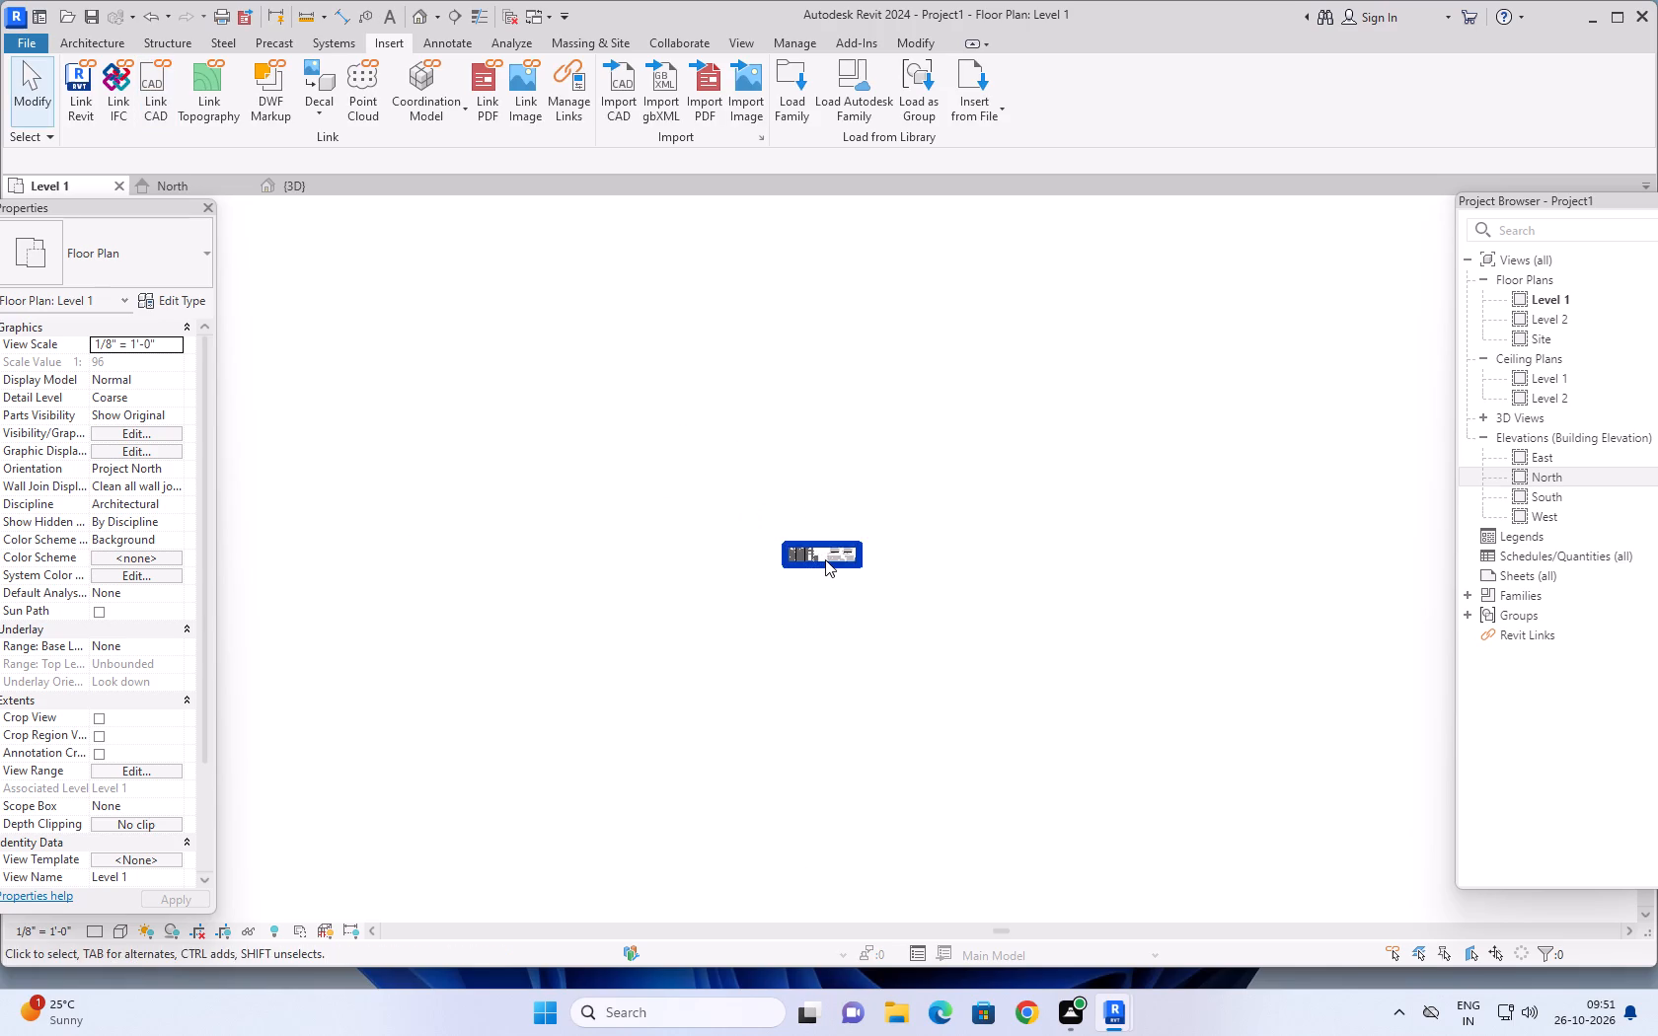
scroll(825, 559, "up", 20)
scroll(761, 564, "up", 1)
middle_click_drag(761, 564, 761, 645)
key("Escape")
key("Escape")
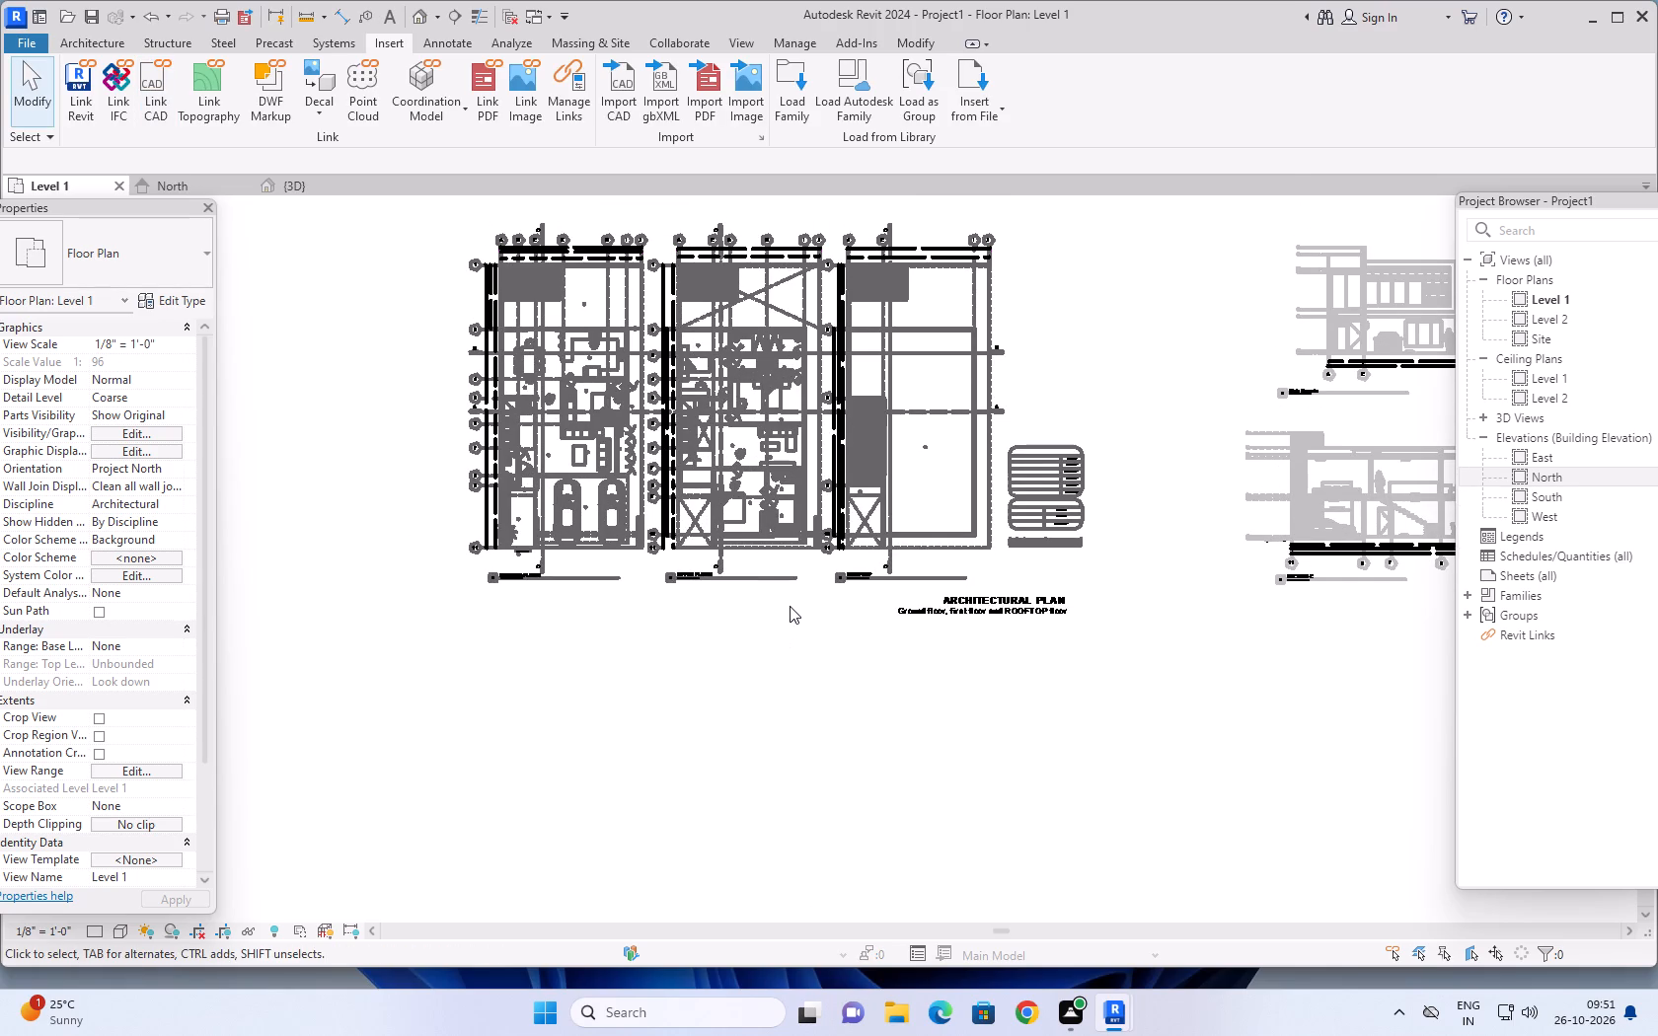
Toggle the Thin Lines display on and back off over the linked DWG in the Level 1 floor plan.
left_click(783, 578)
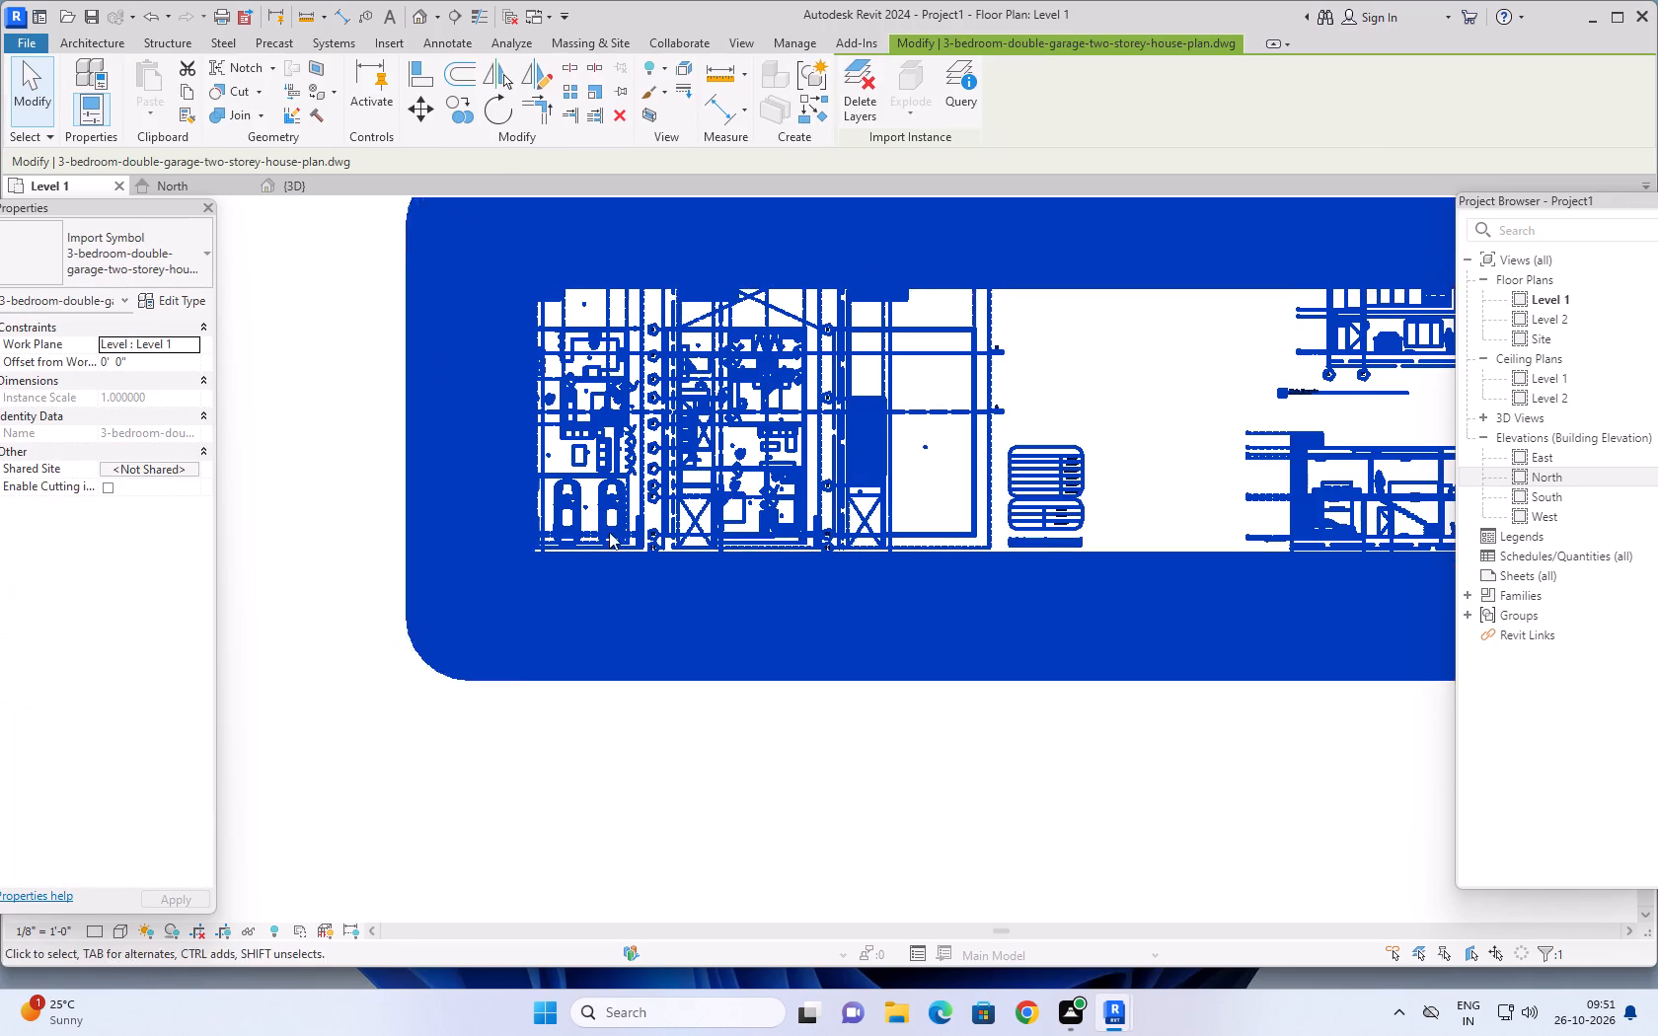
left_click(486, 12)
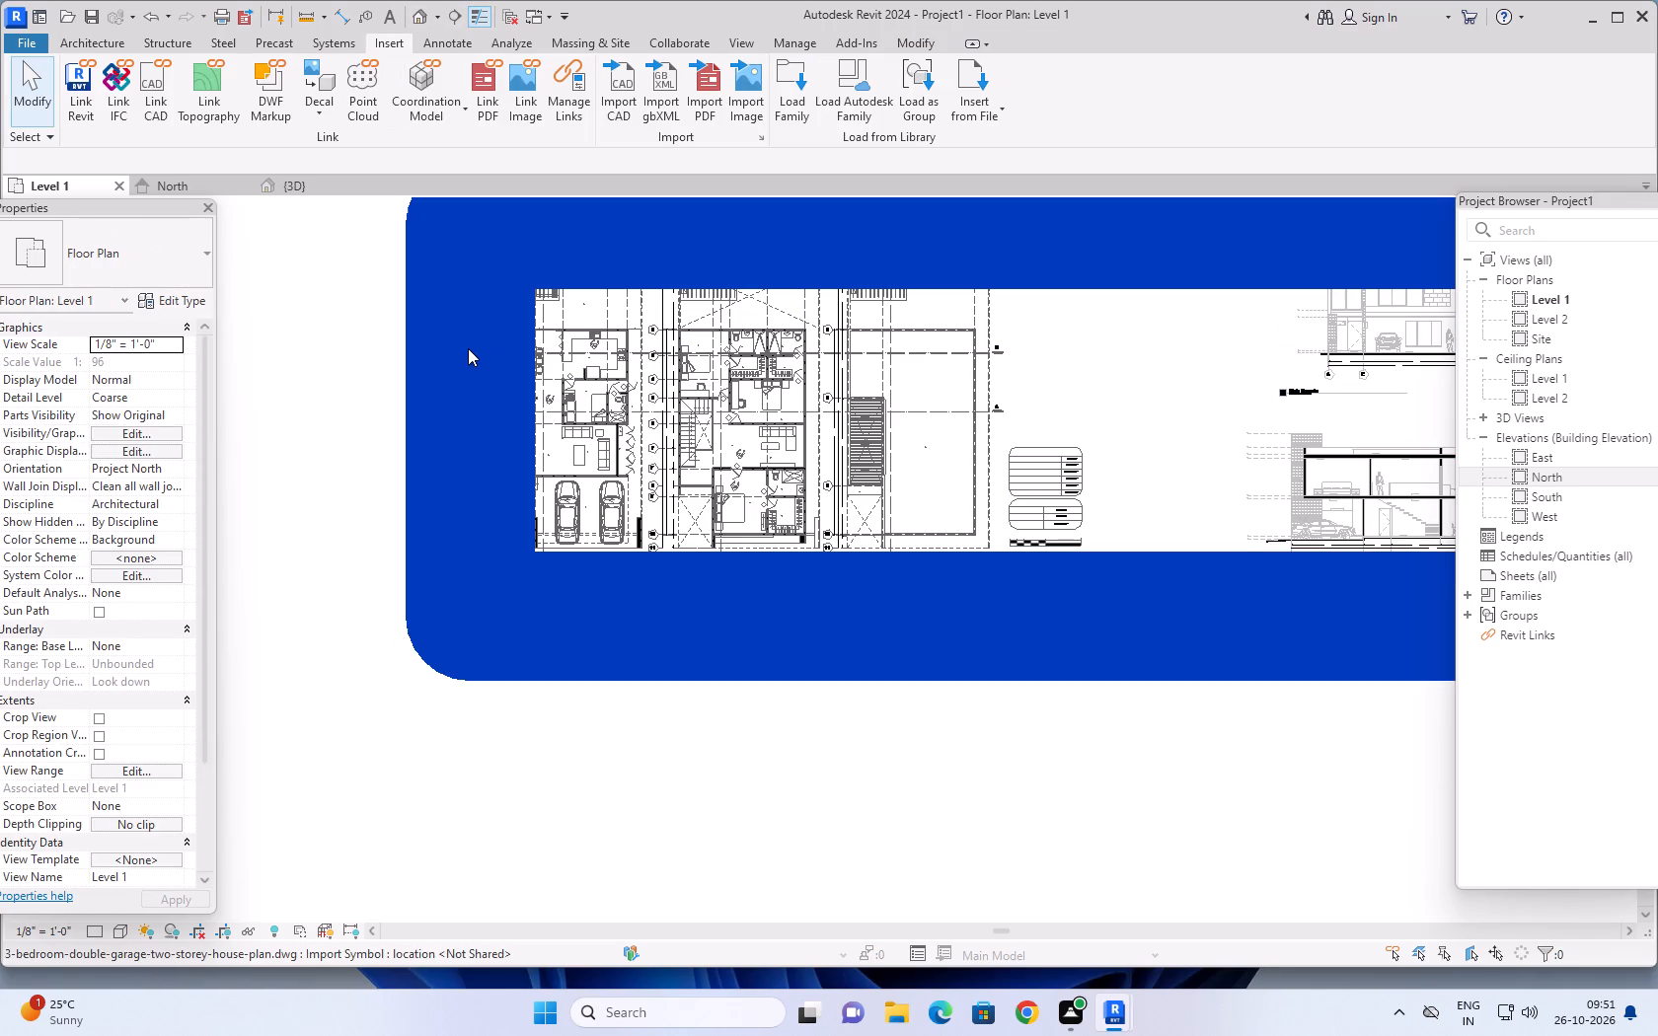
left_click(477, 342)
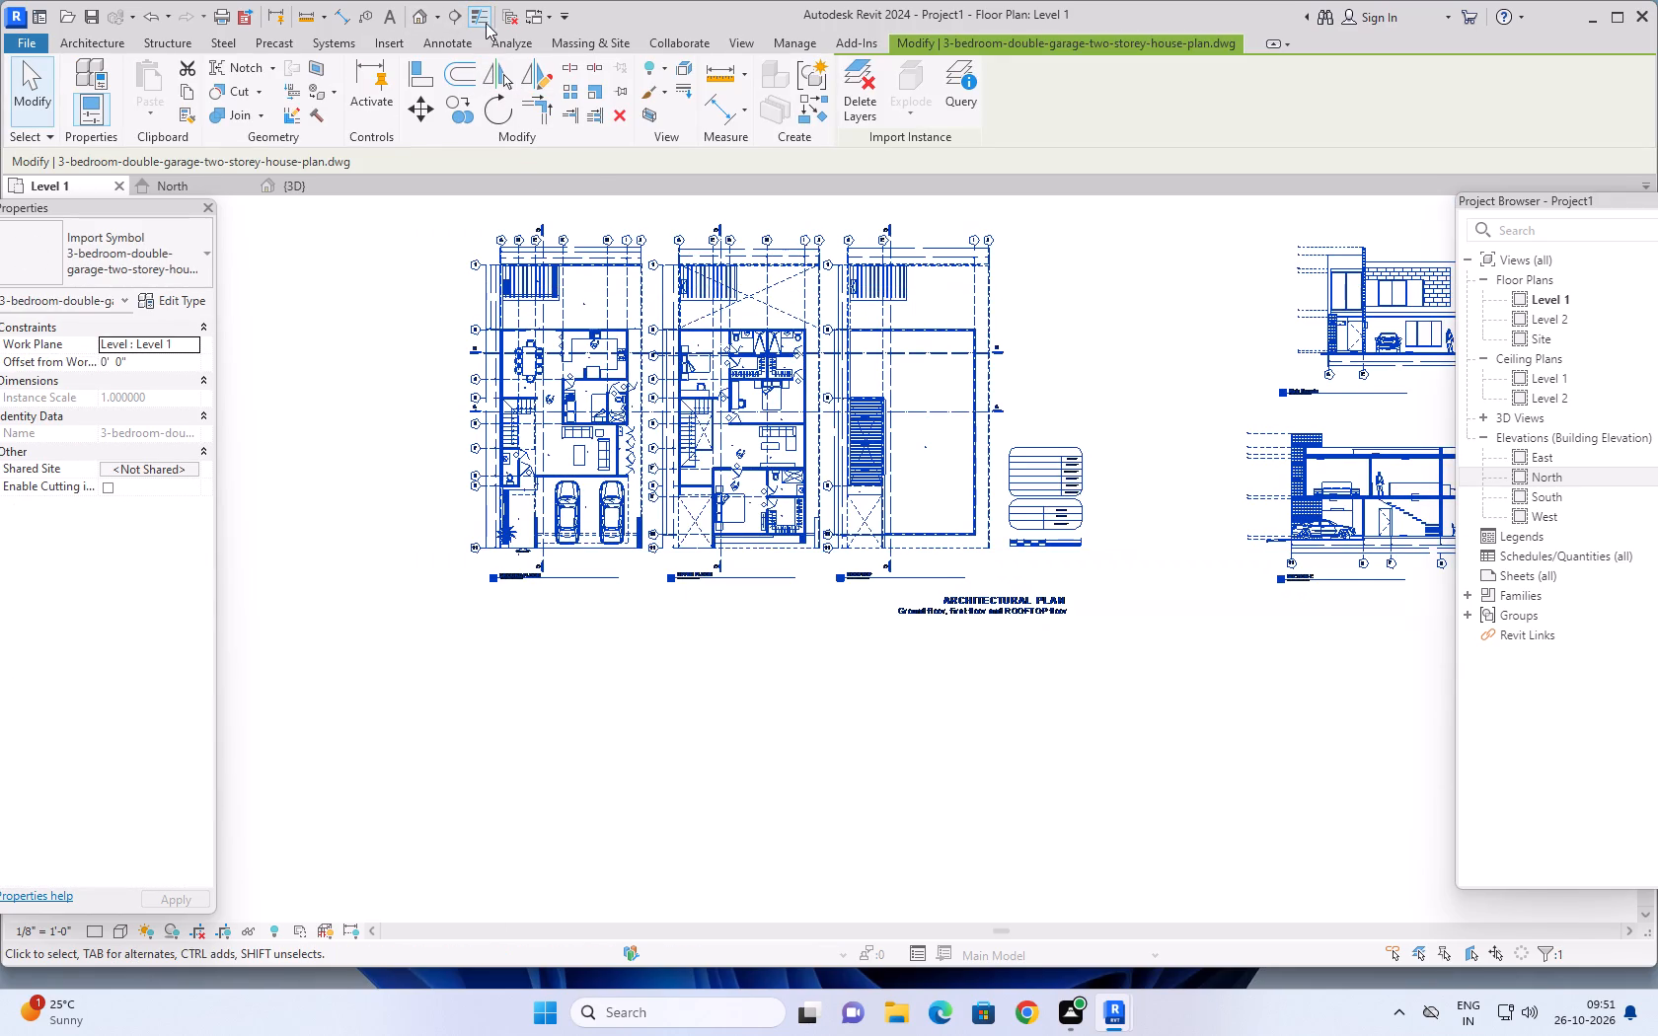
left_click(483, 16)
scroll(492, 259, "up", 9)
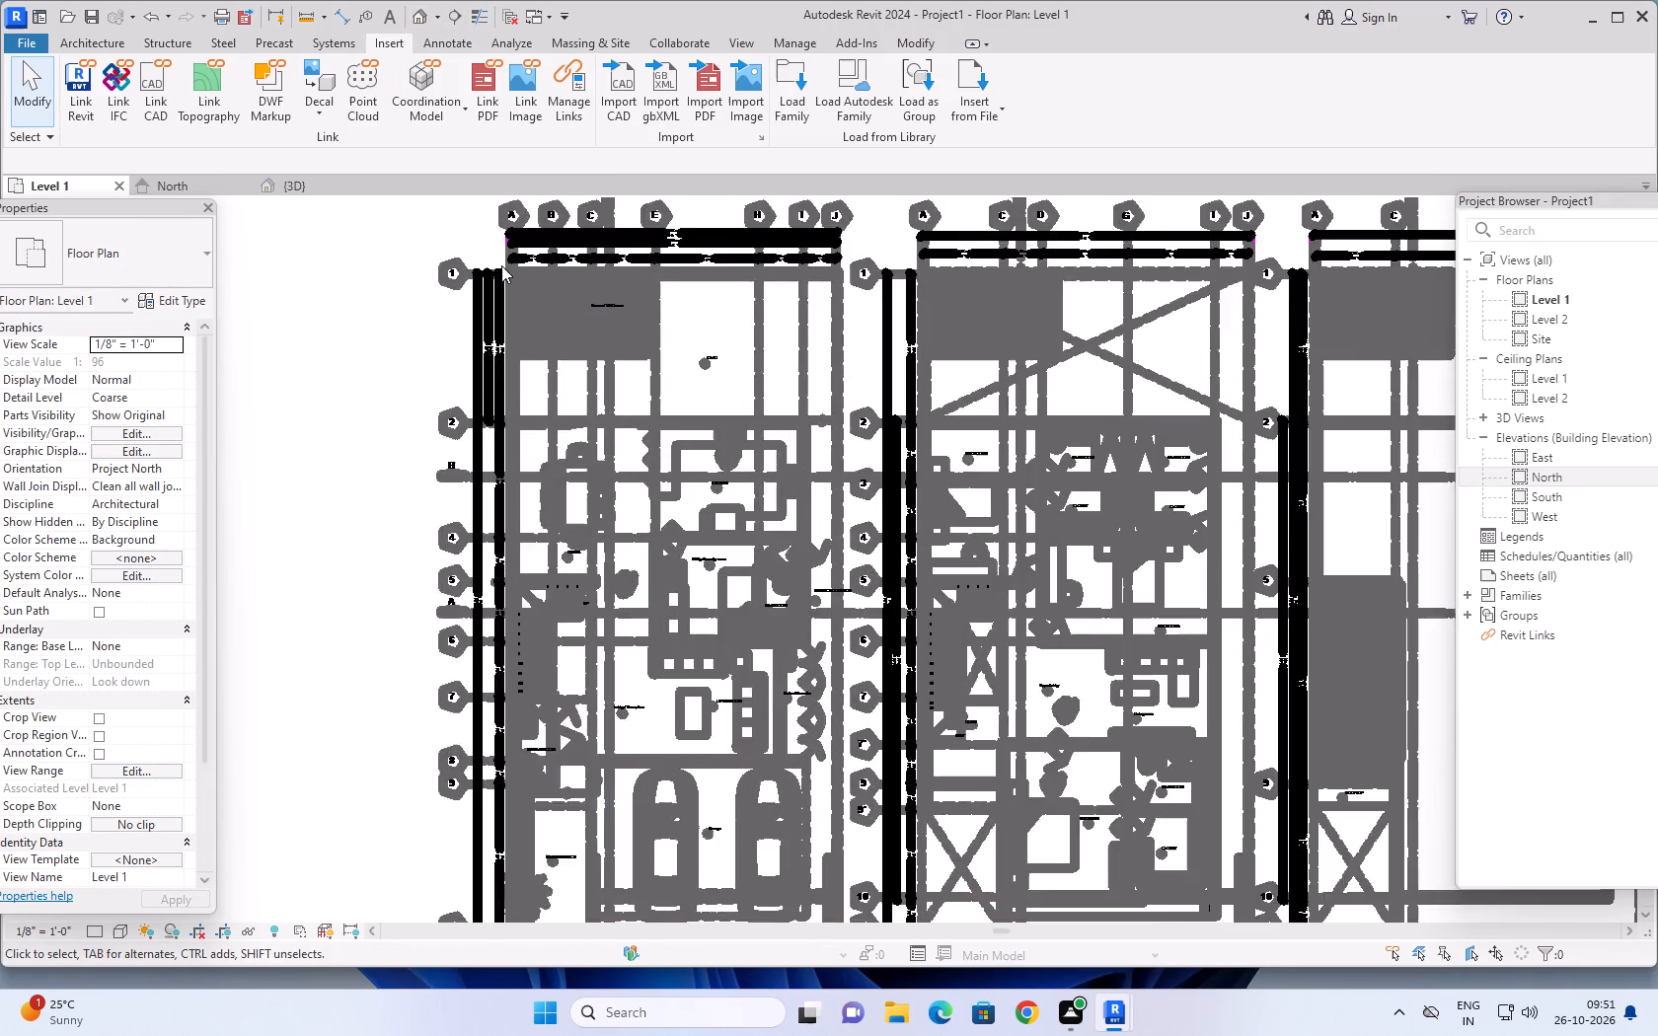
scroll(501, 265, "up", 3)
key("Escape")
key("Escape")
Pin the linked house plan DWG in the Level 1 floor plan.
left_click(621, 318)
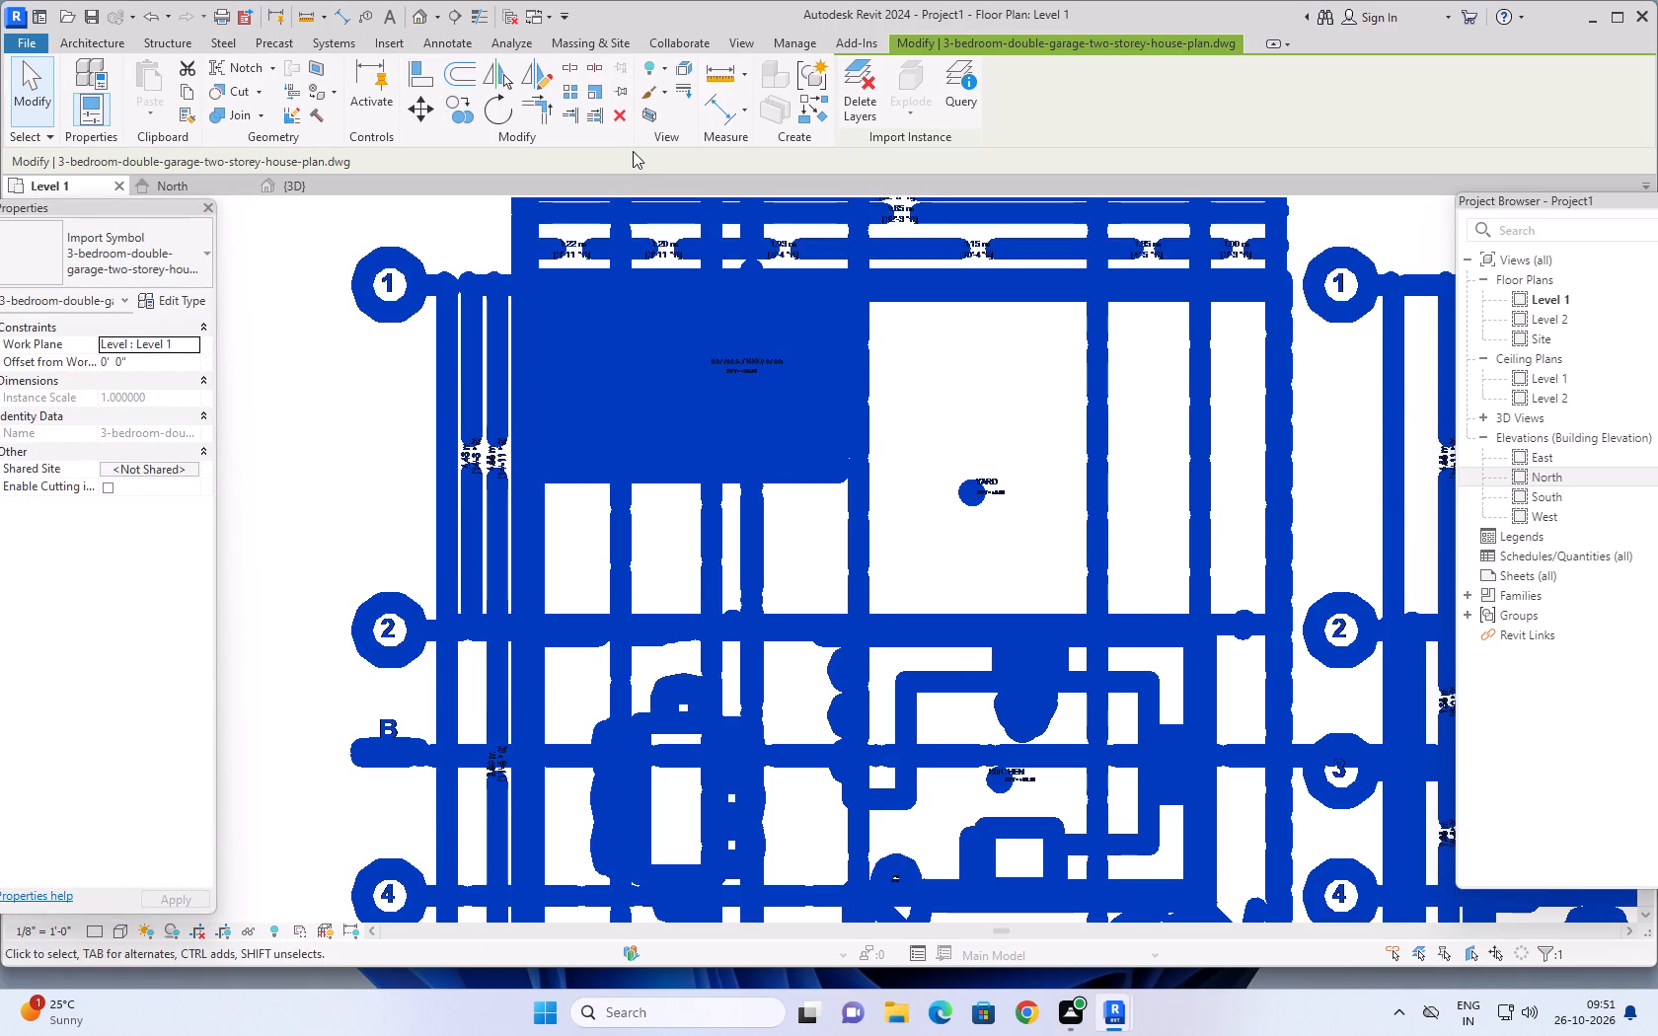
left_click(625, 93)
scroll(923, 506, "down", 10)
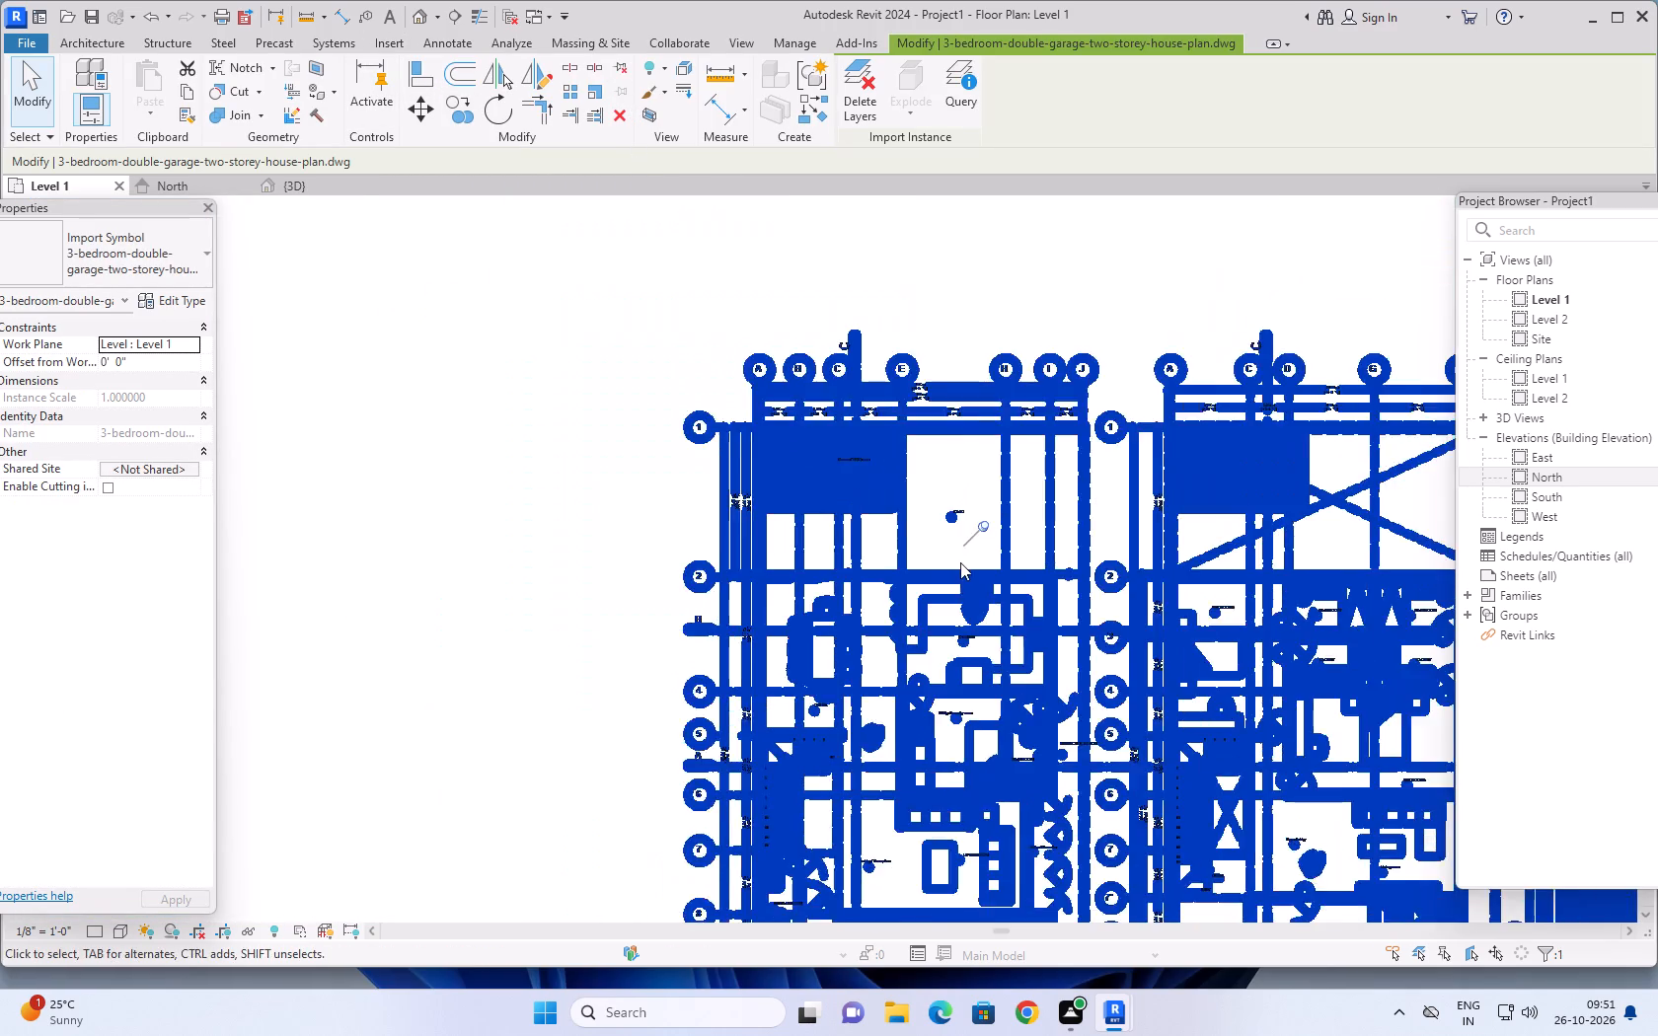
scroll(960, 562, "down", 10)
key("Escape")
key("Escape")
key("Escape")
Examine the linked DWG's size and position relative to the elevation markers in the Level 1 floor plan.
middle_click_drag(1032, 710, 942, 728)
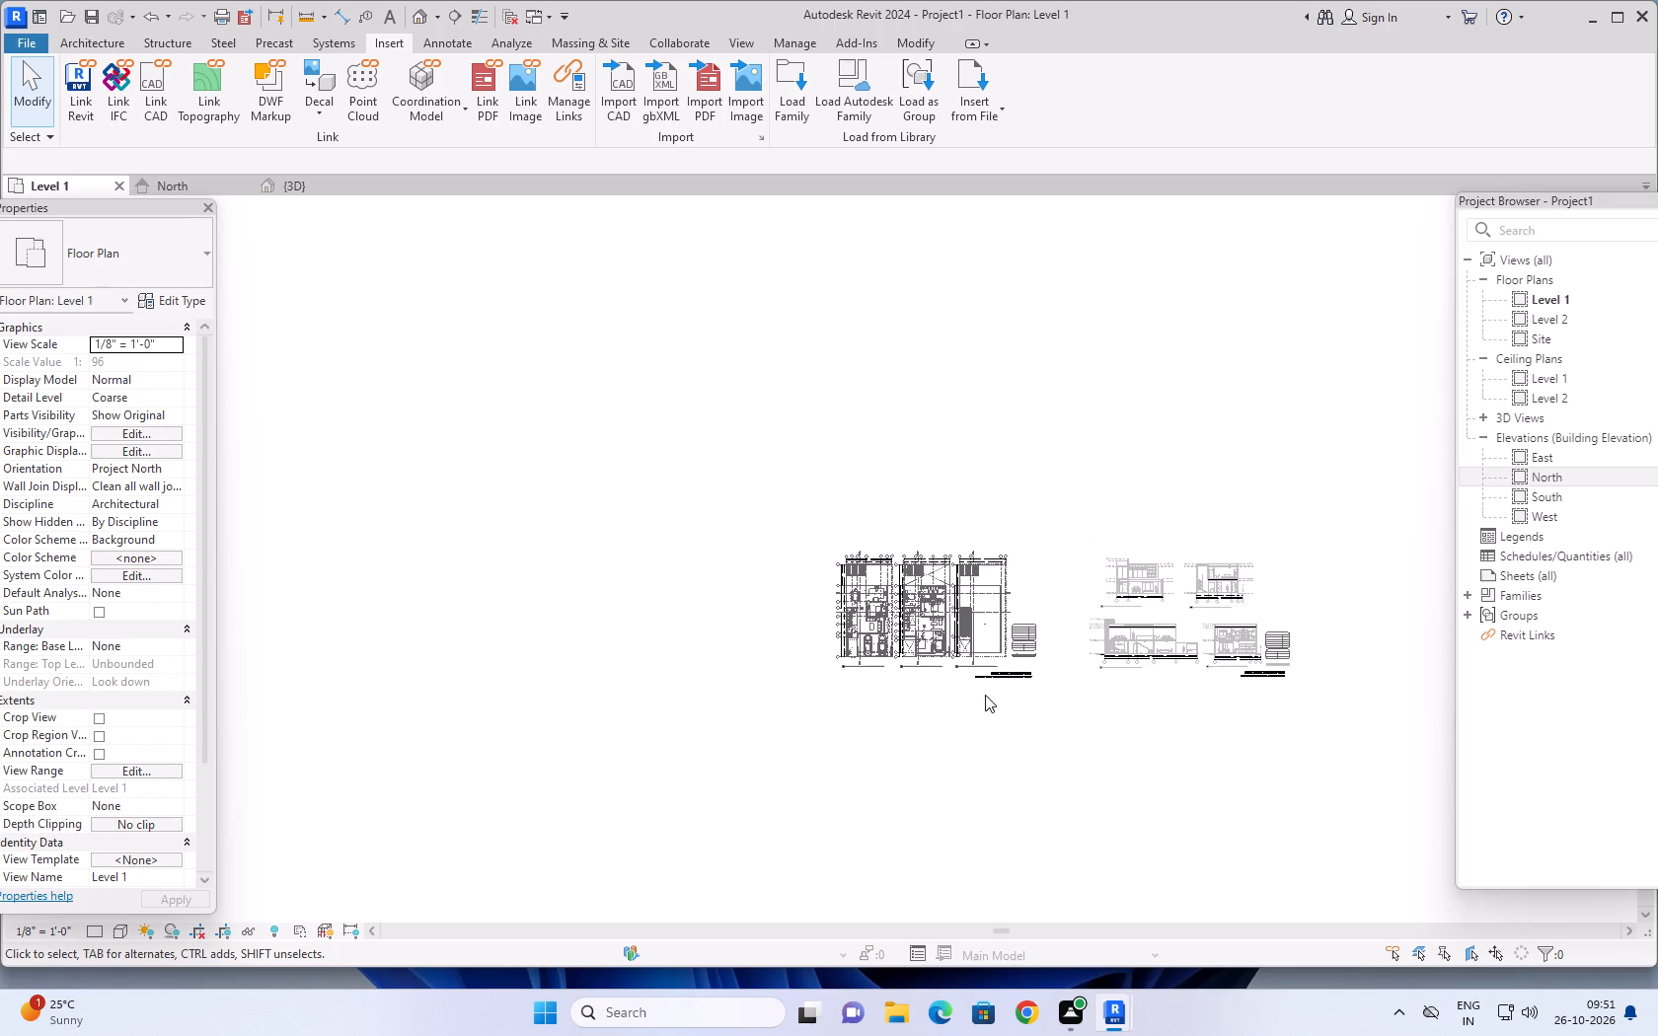
scroll(1007, 726, "down", 10)
scroll(1101, 789, "down", 4)
middle_click_drag(1073, 786, 913, 553)
scroll(1014, 620, "down", 2)
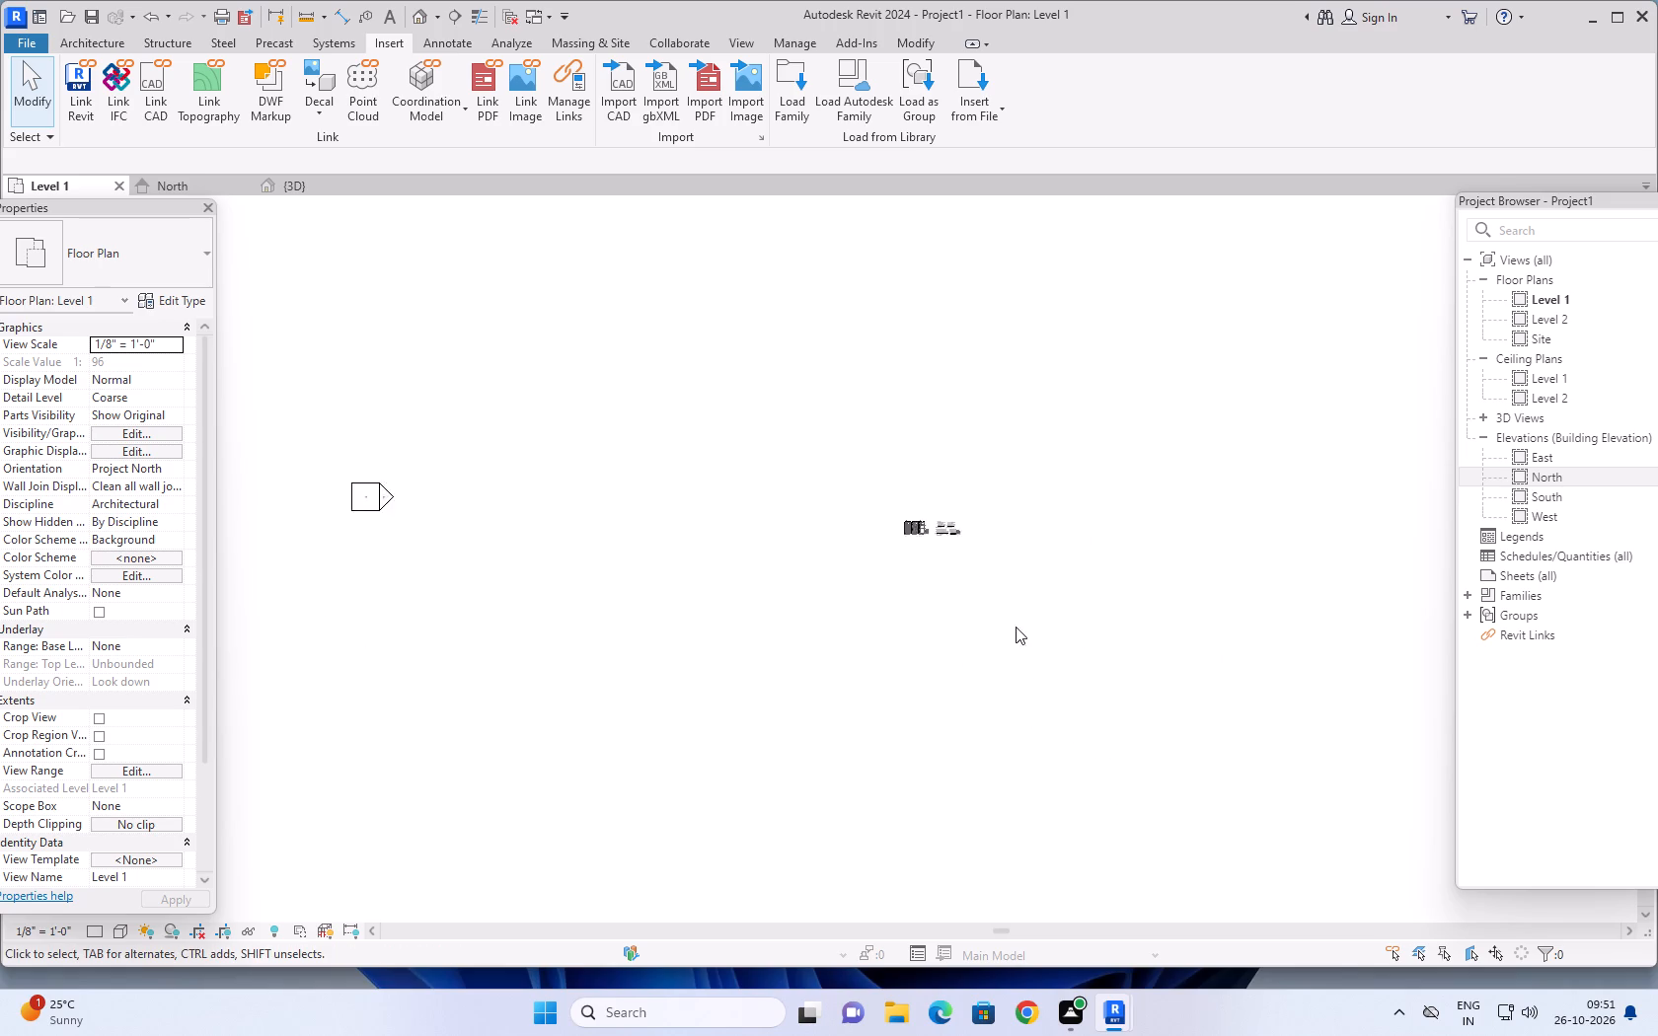
scroll(1016, 627, "down", 5)
middle_click(1044, 649)
scroll(982, 589, "up", 5)
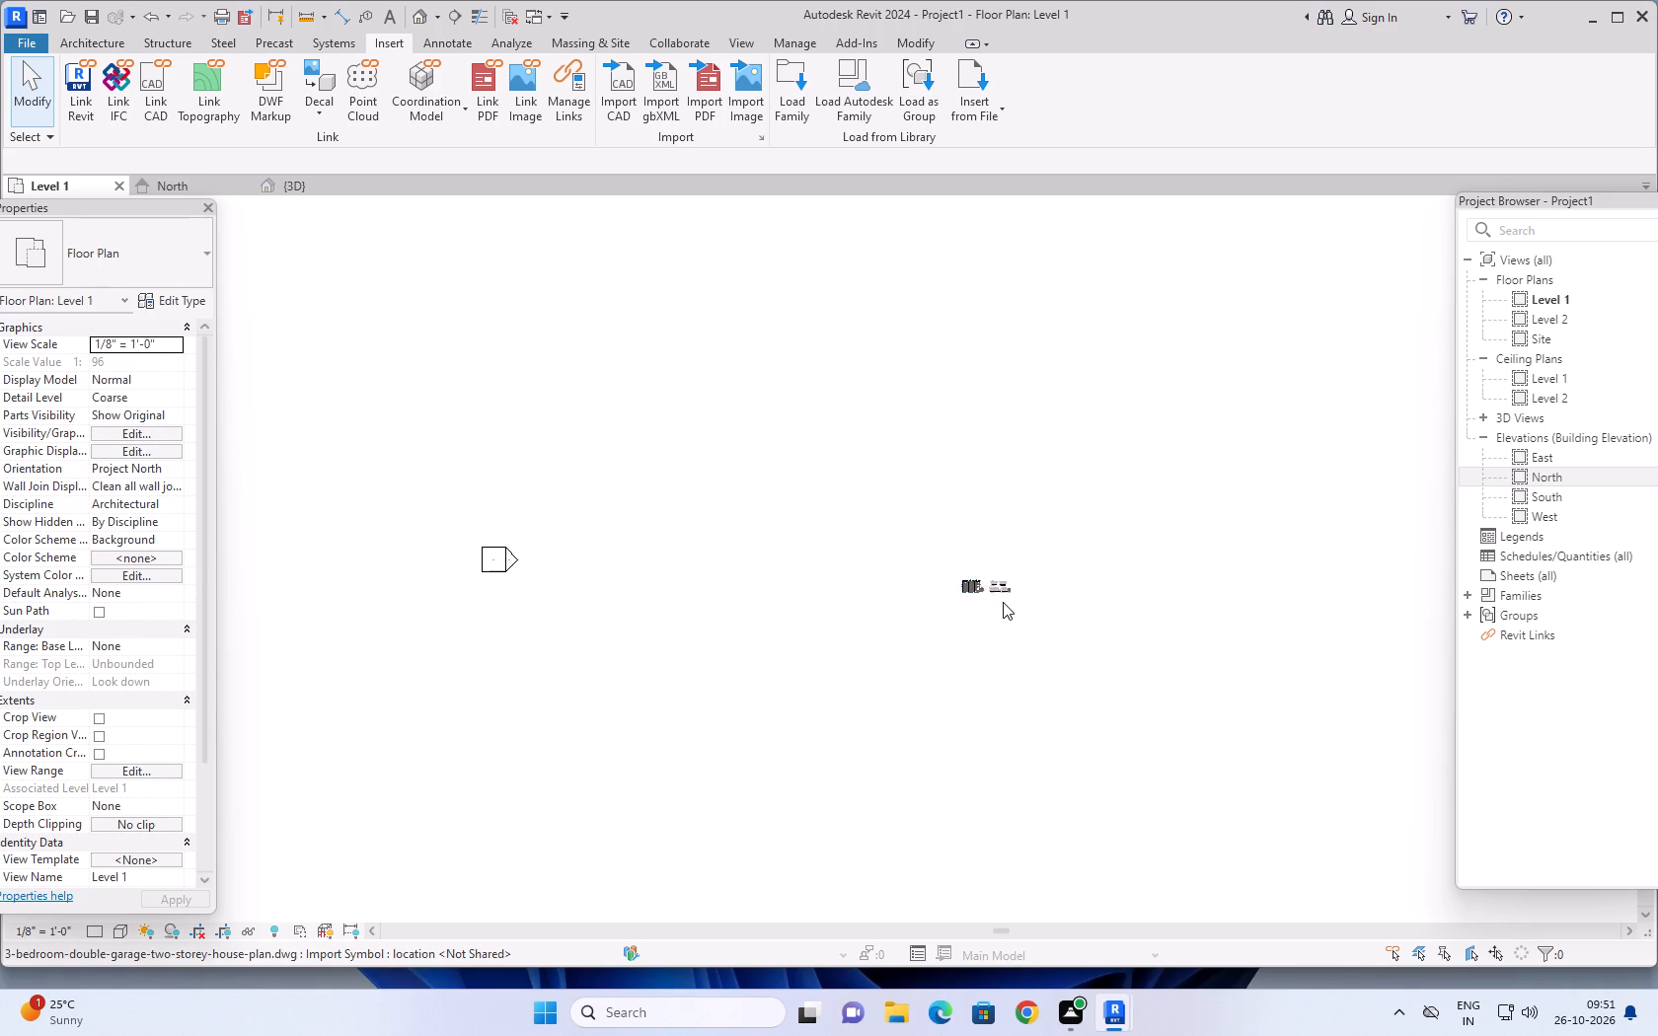
scroll(997, 601, "up", 15)
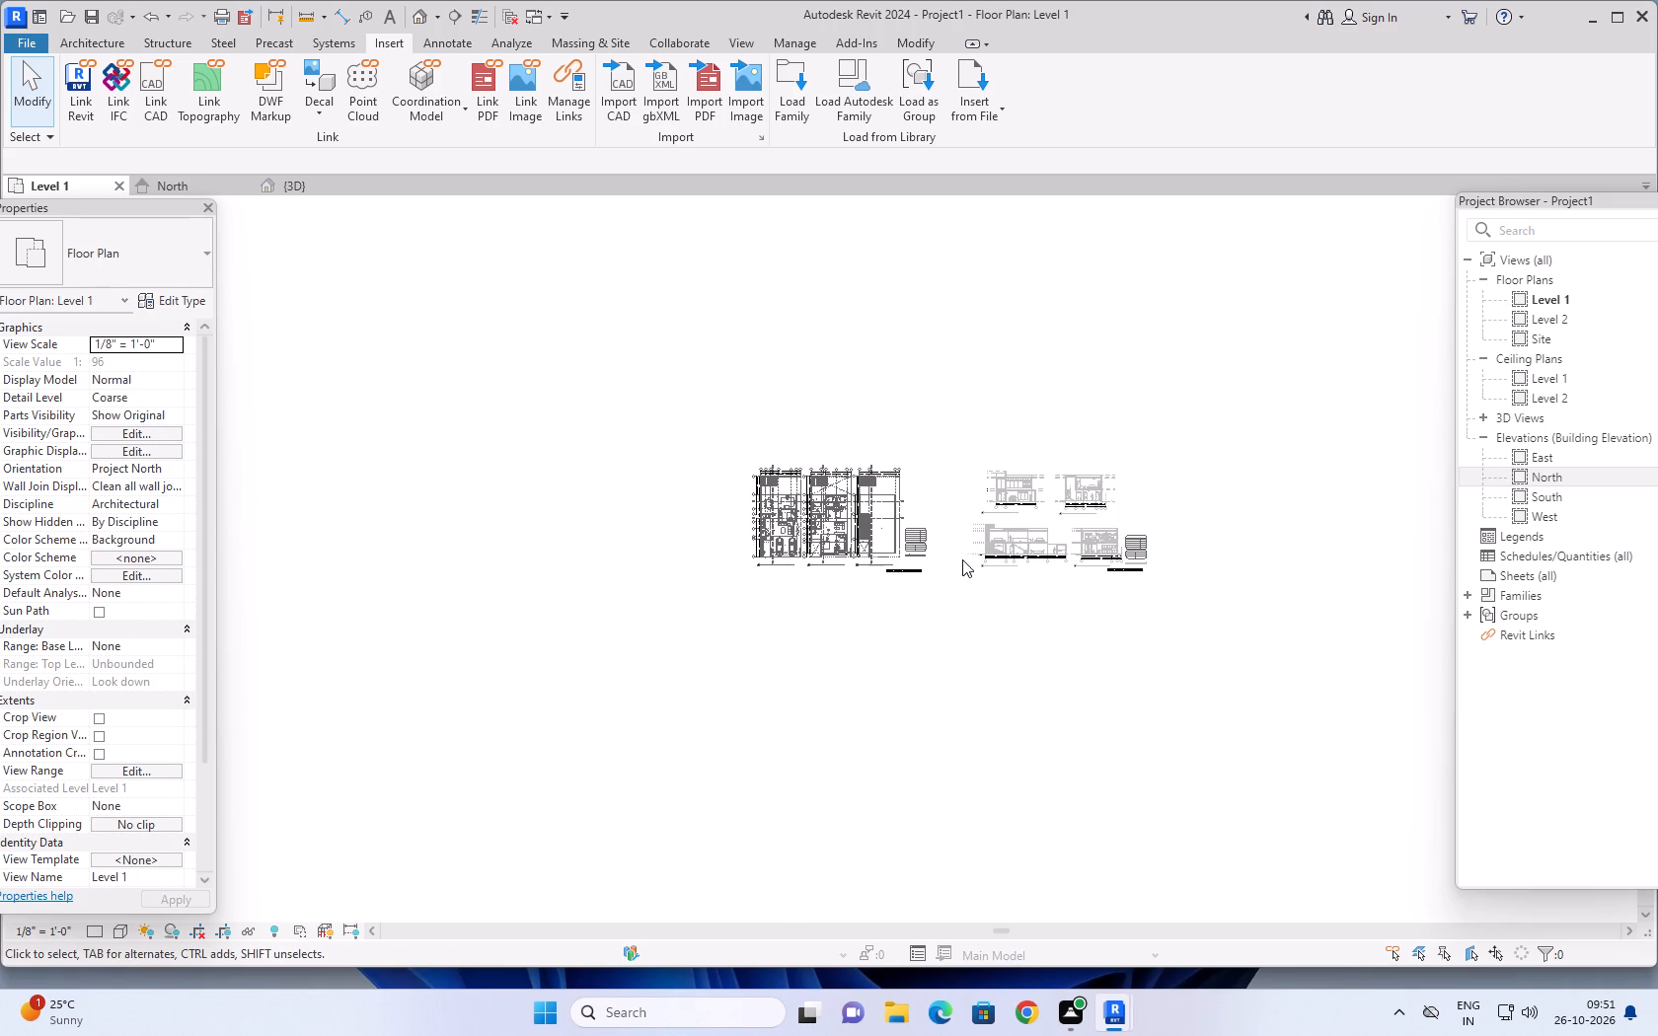
scroll(819, 576, "up", 10)
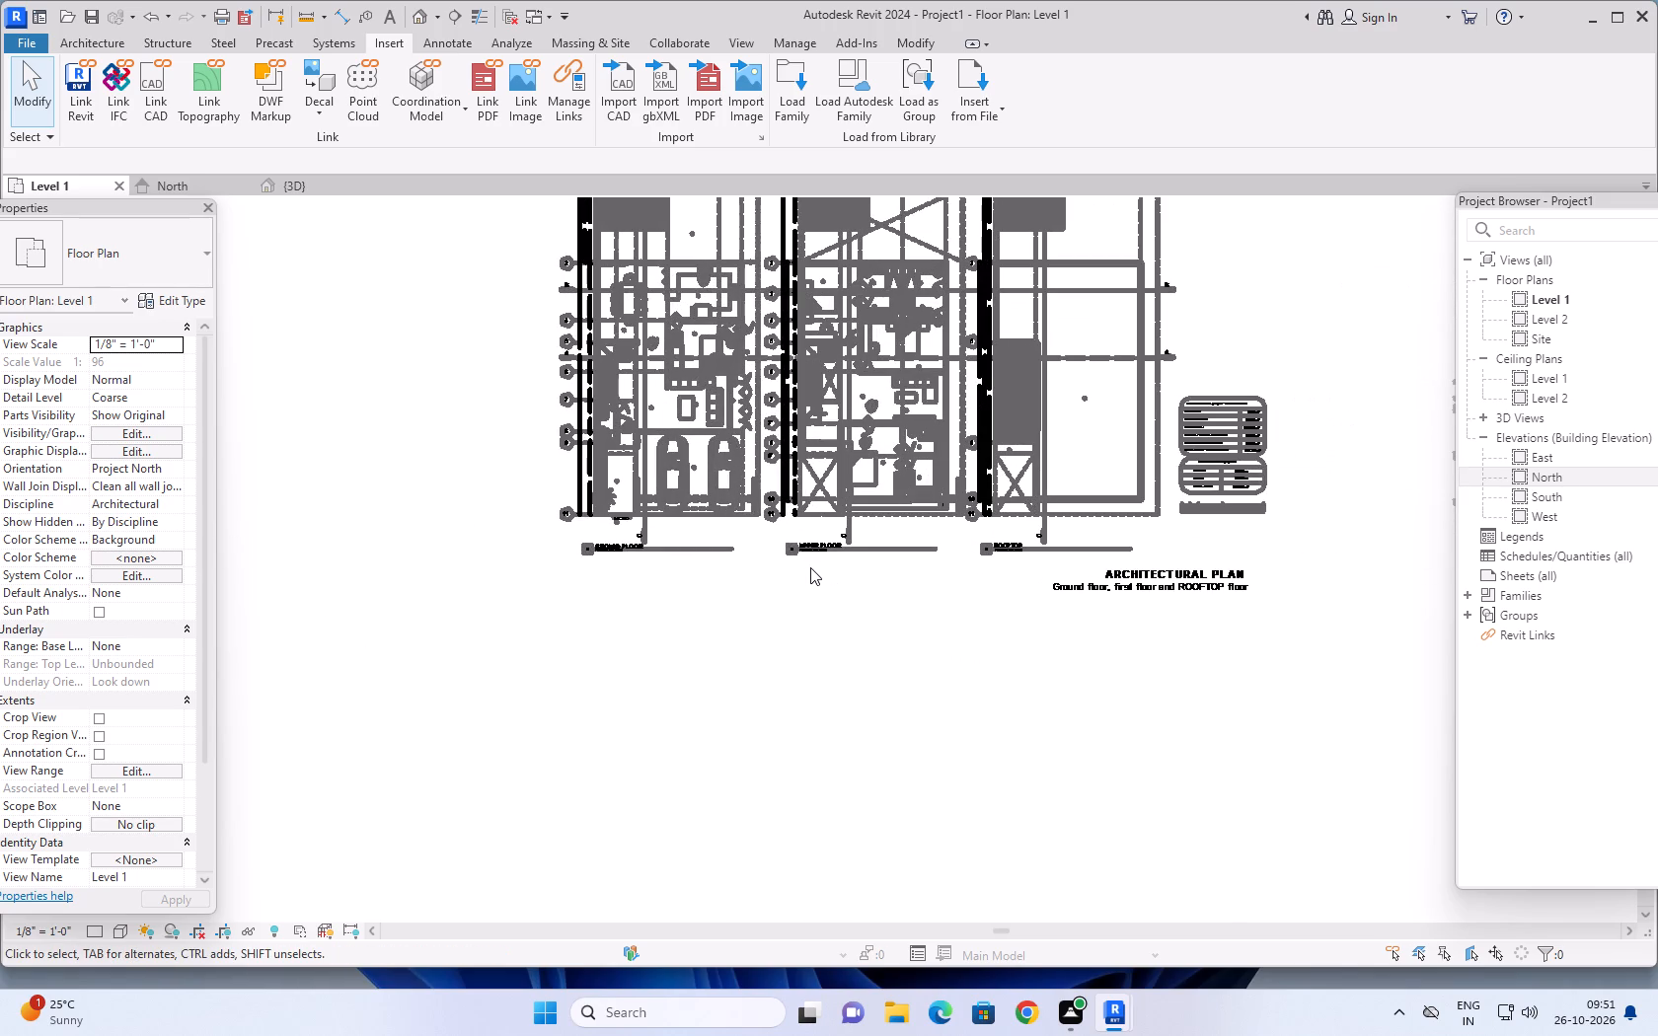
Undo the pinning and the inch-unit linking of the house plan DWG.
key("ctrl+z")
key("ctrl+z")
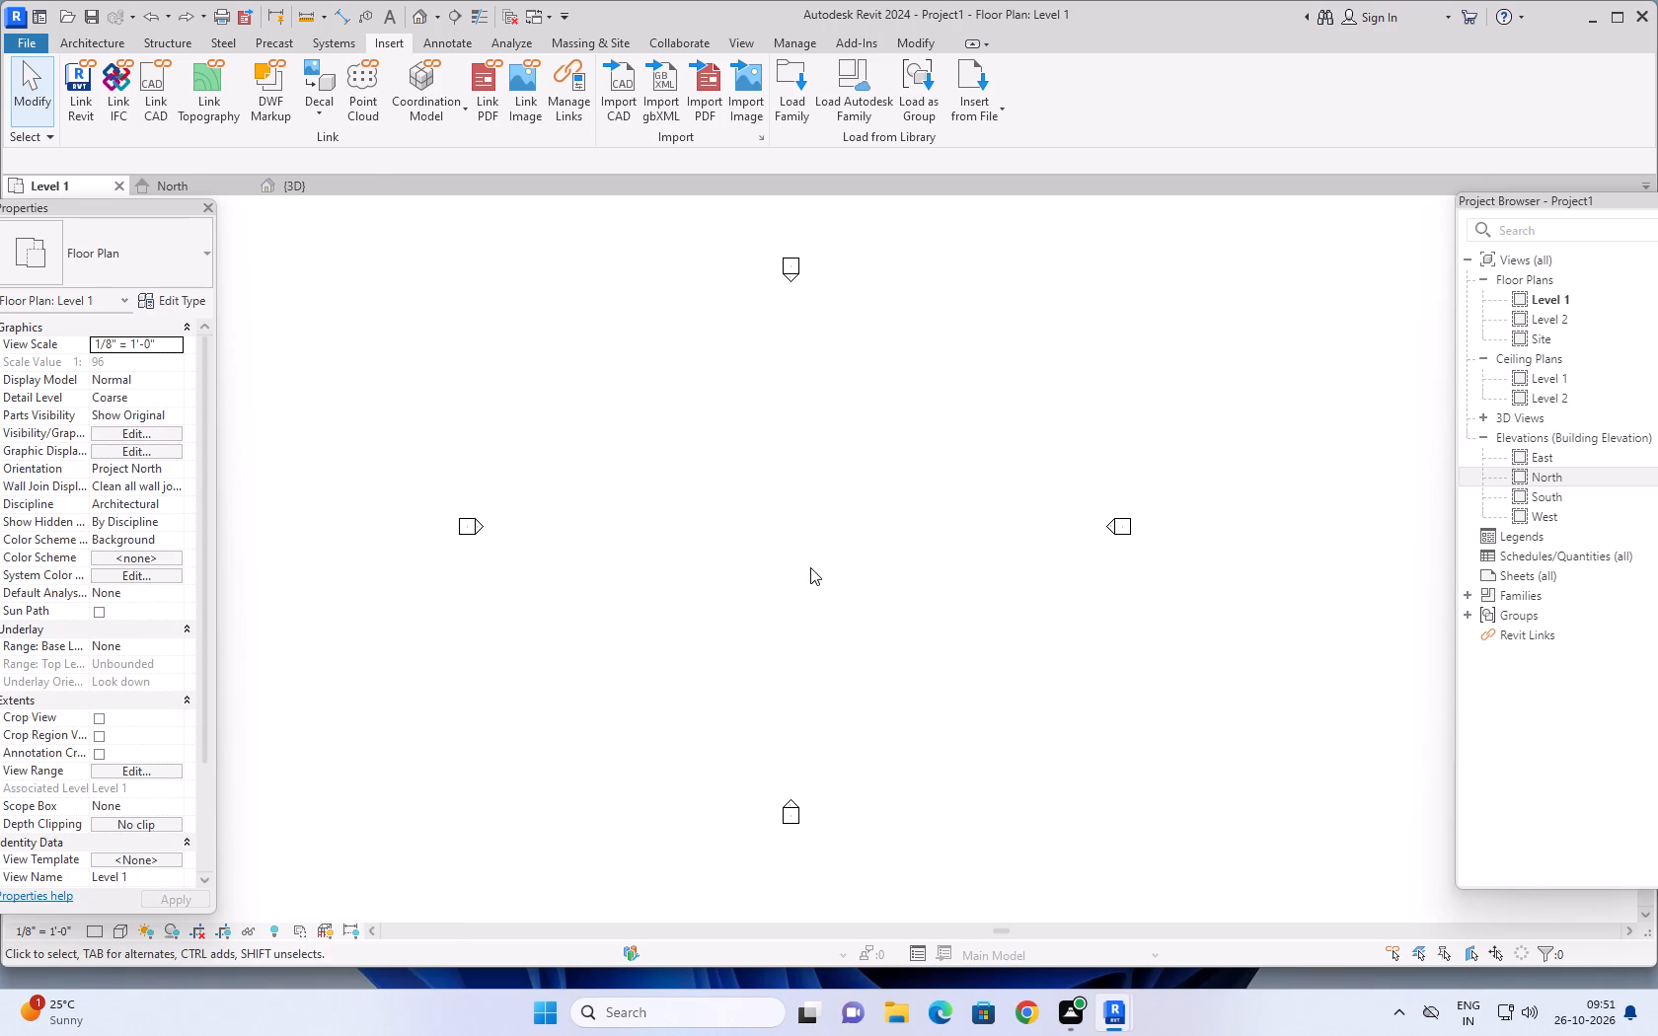
Link 3-bedroom-double-garage-two-storey-house-plan.dwg into the Level 1 floor plan, center to center, with import units set to feet.
left_click(163, 76)
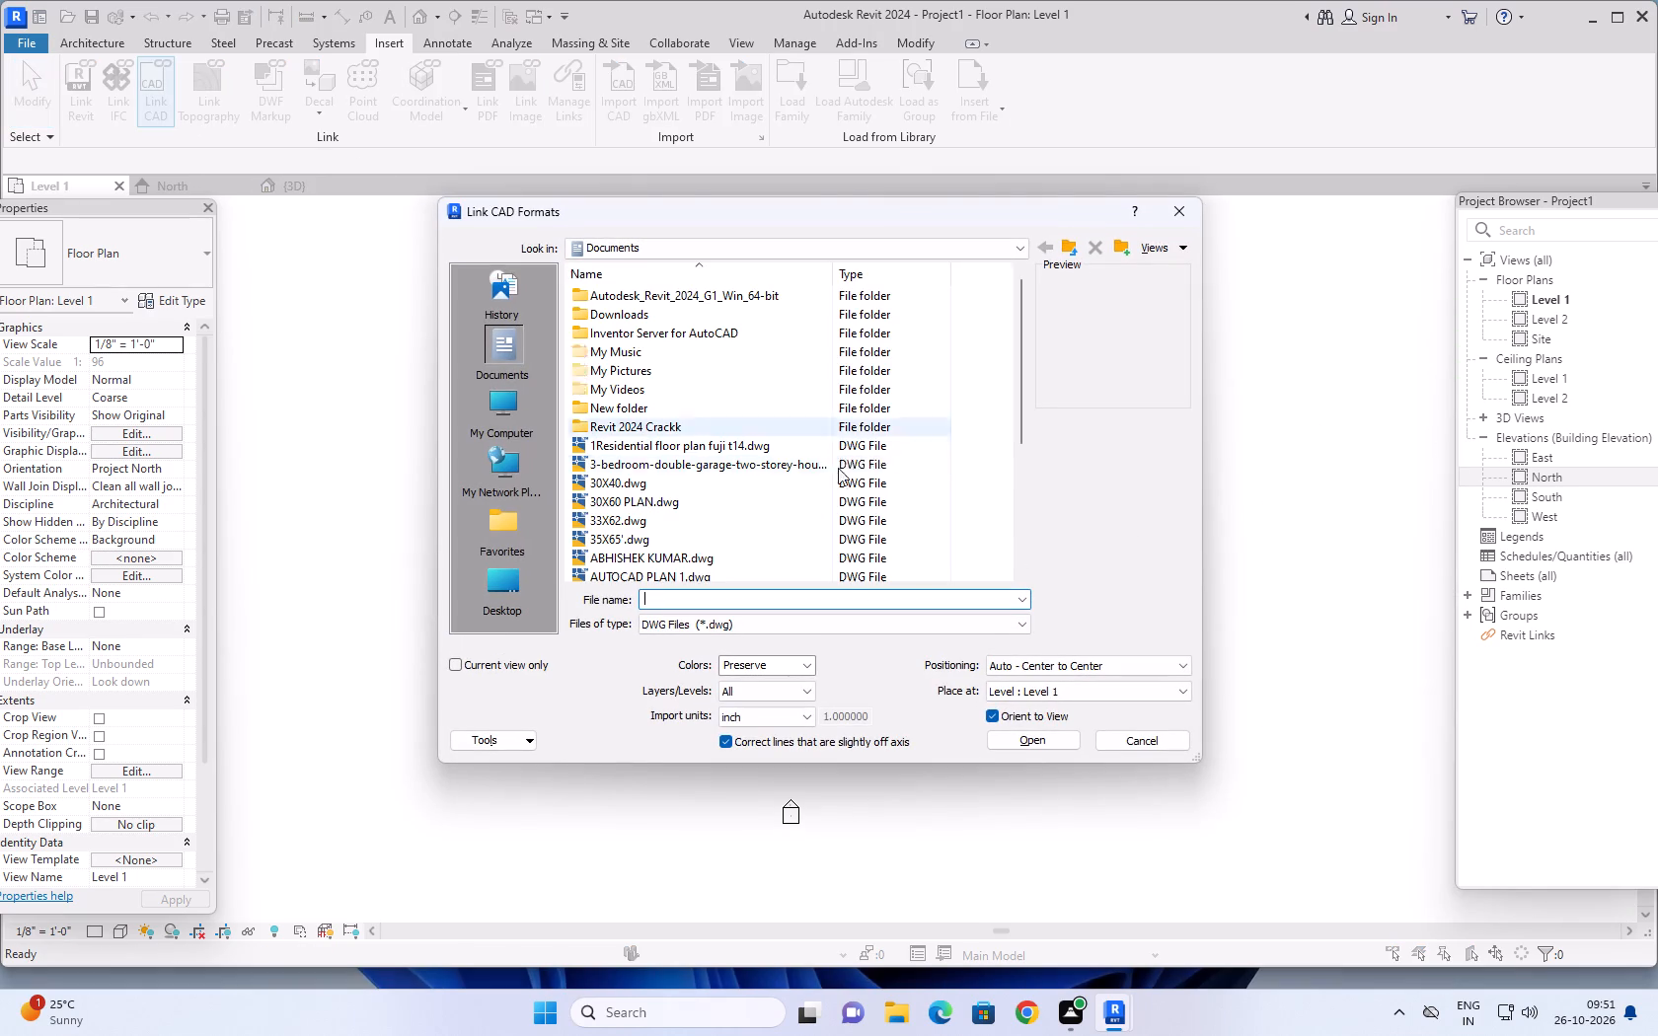
left_click(660, 461)
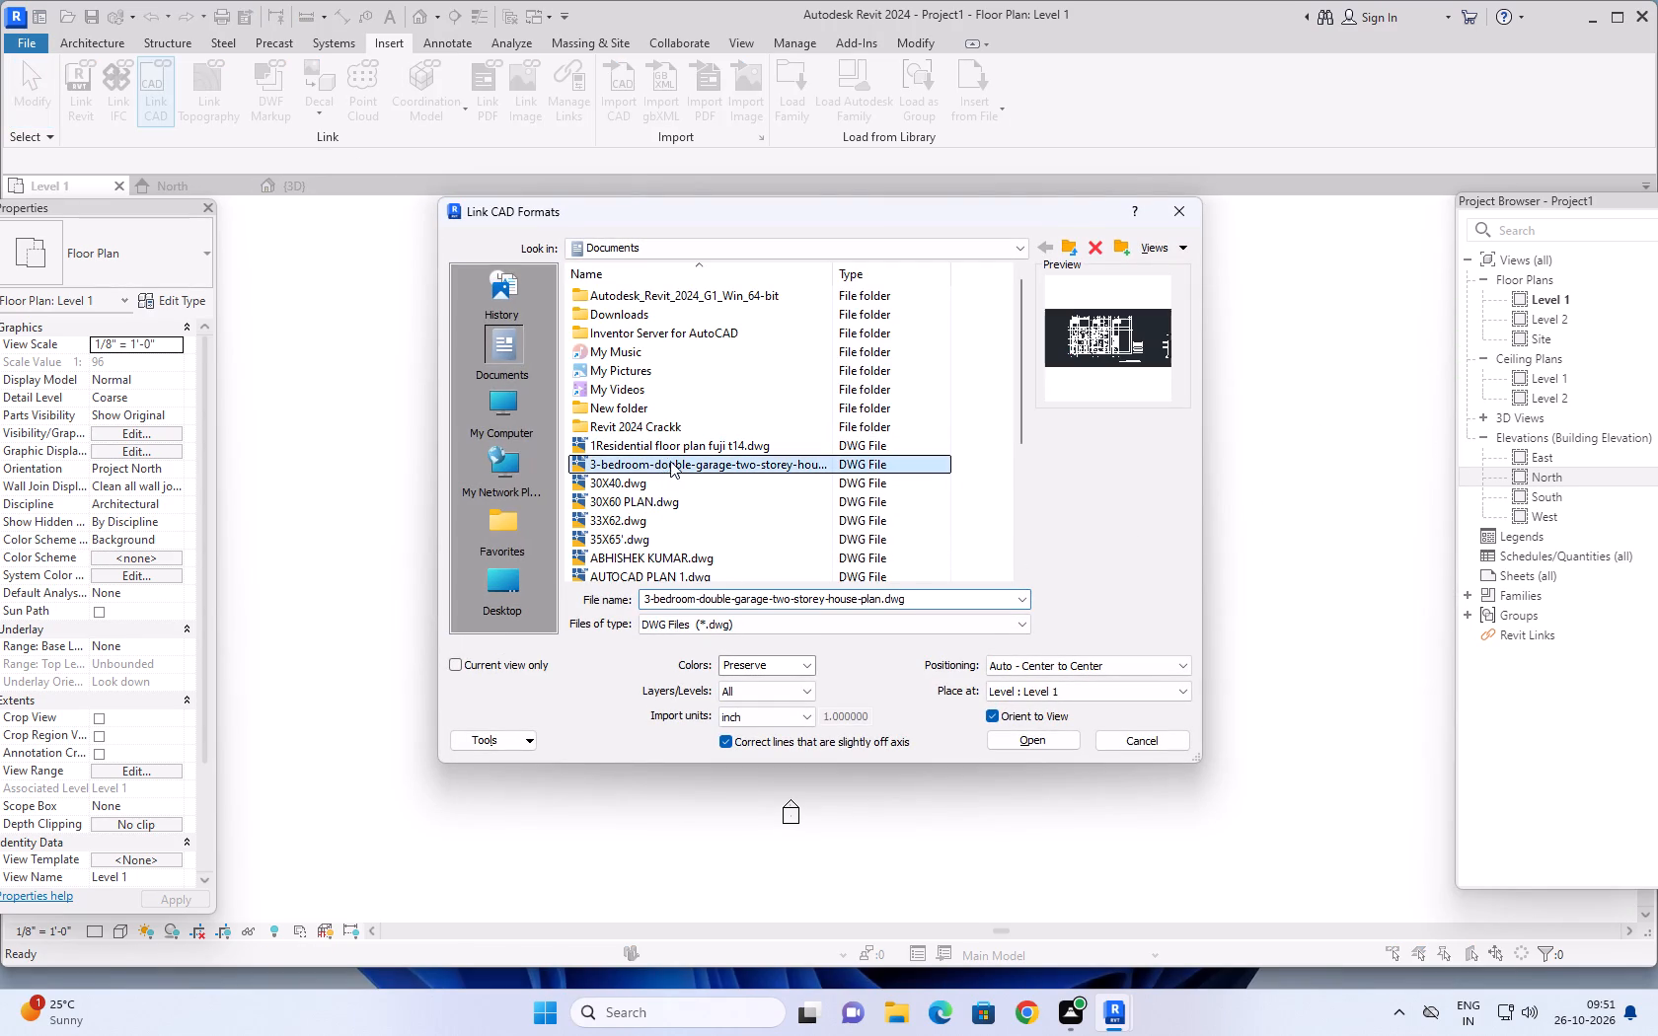
left_click(799, 712)
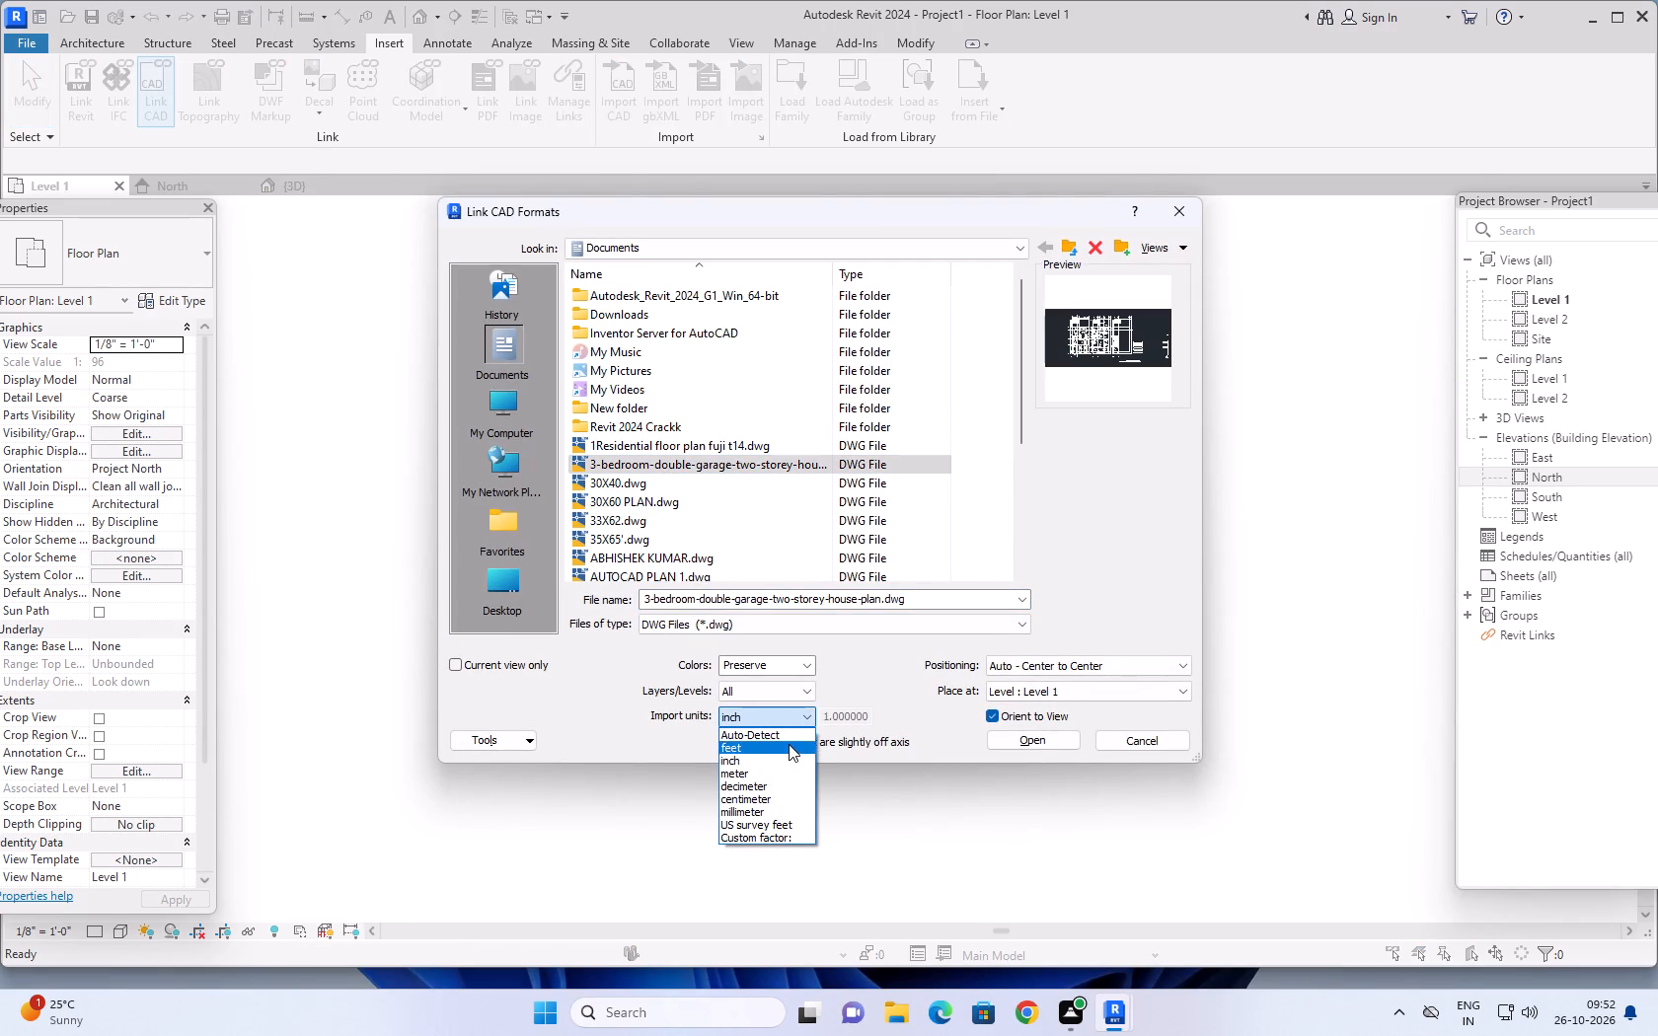
left_click(790, 743)
left_click(802, 721)
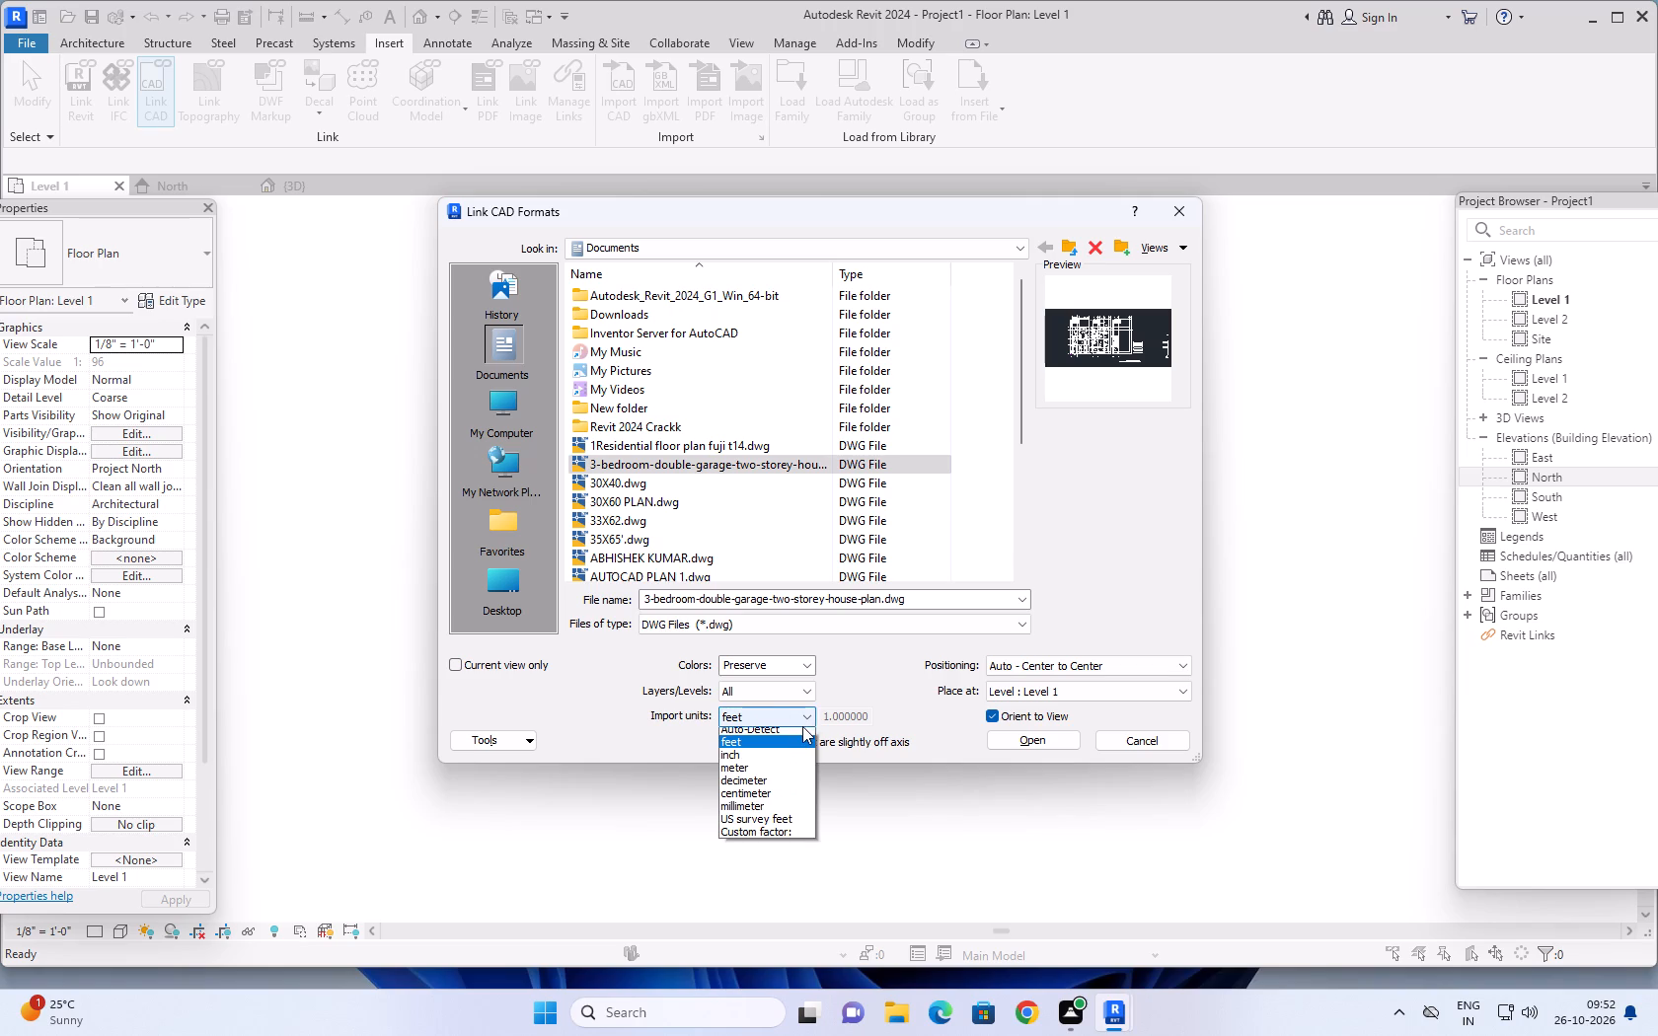
scroll(781, 774, "down", 7)
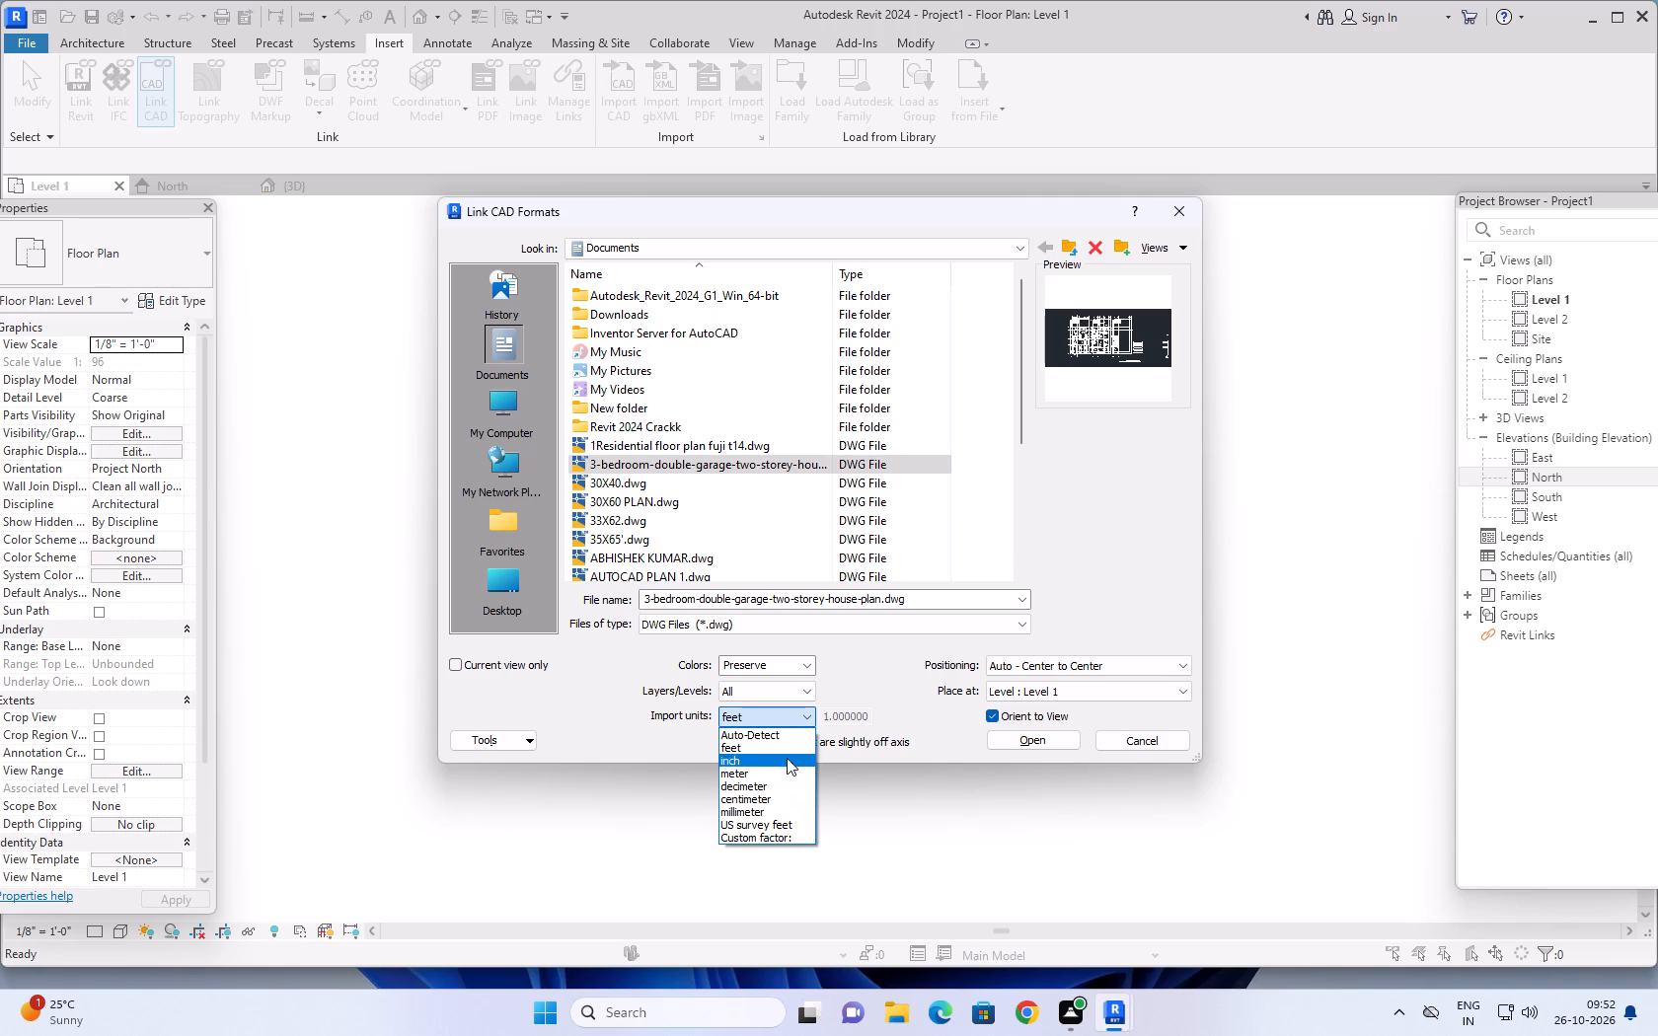
left_click(790, 752)
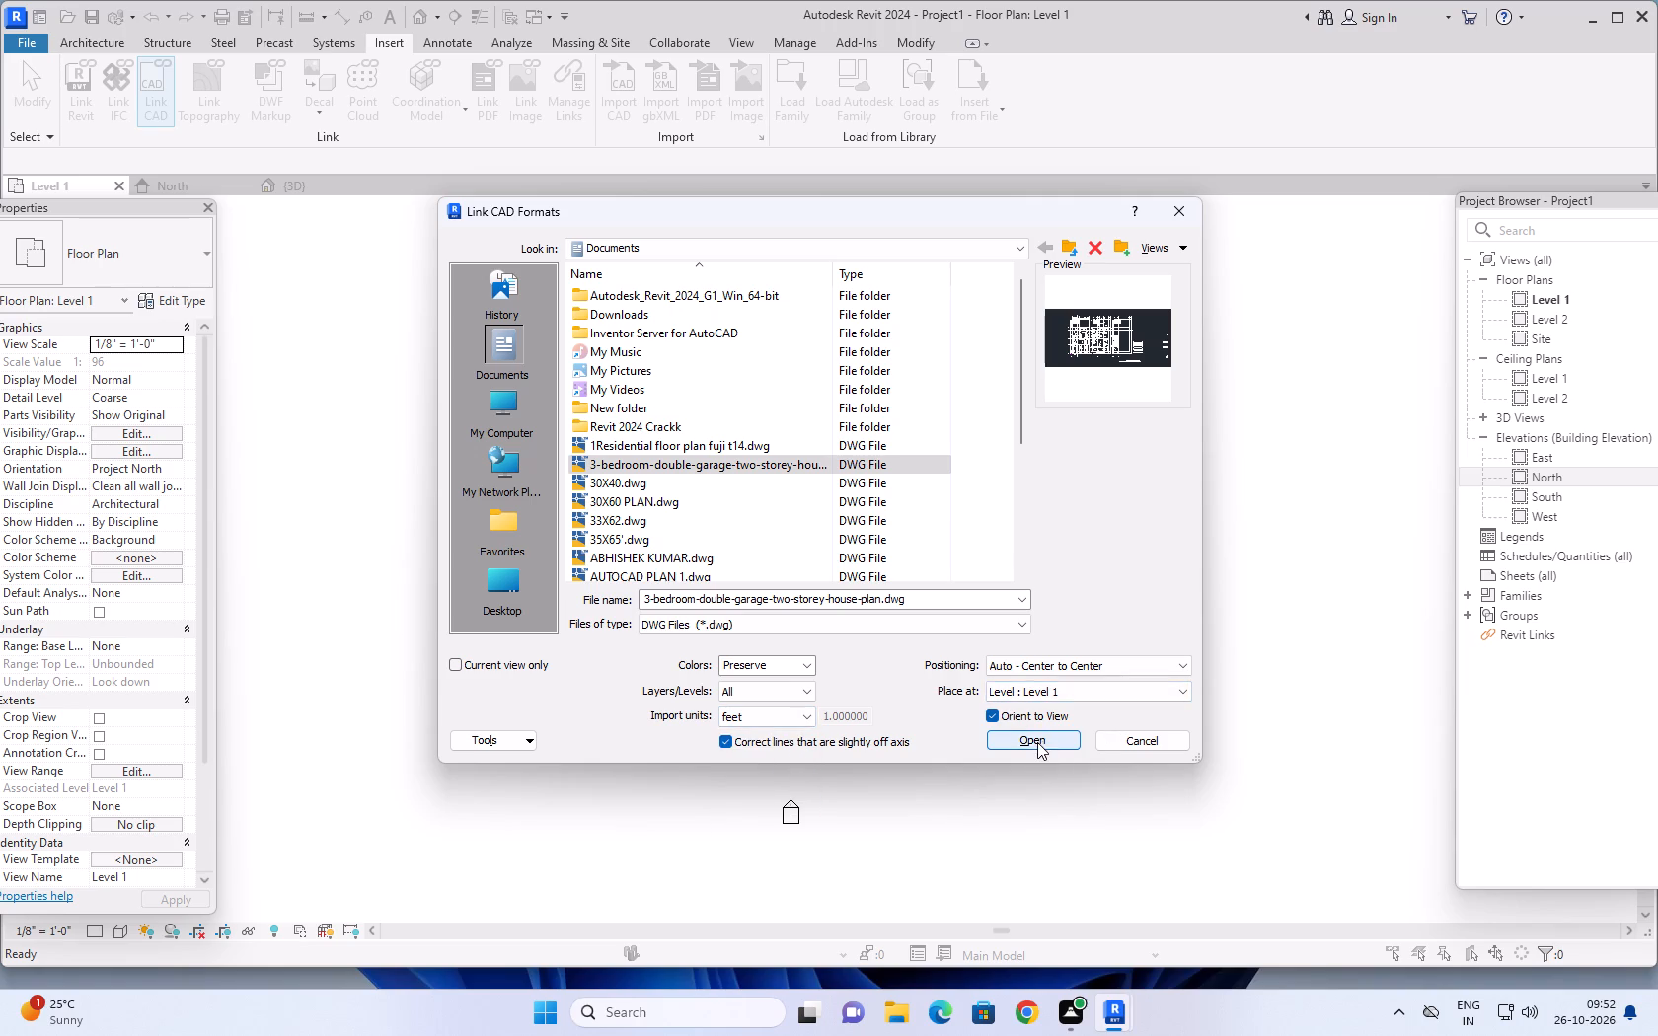
left_click(1037, 742)
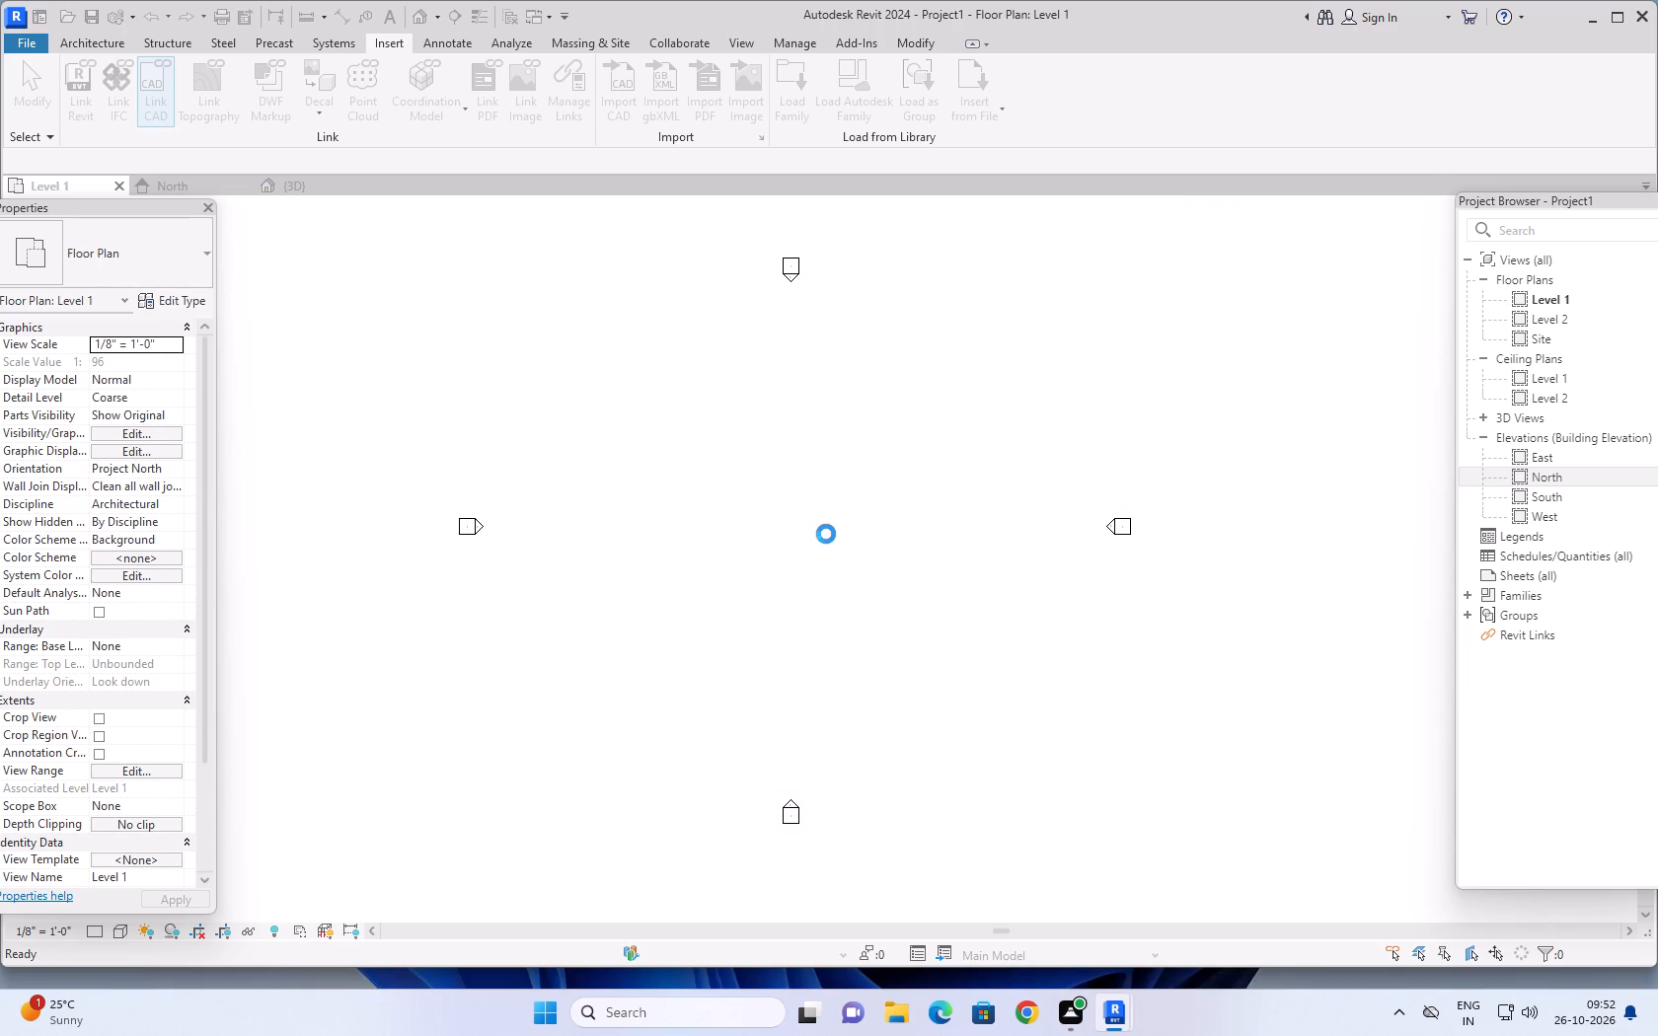
scroll(774, 566, "up", 3)
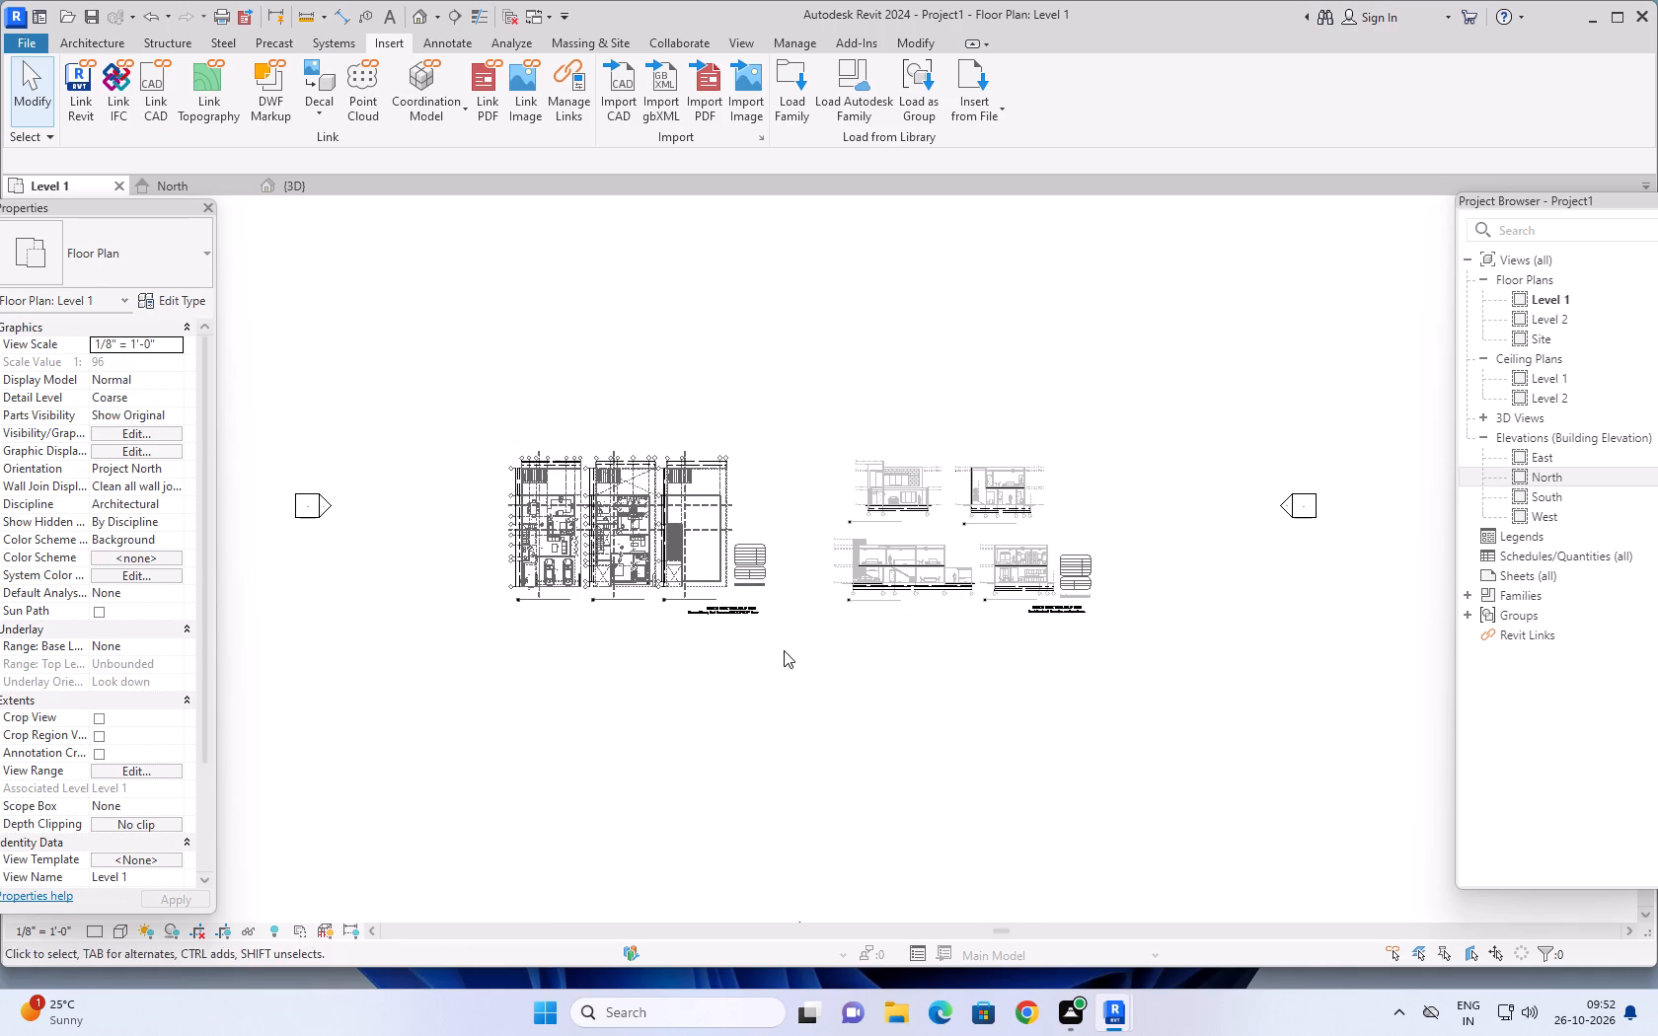
middle_click_drag(793, 650, 933, 633)
scroll(719, 563, "up", 7)
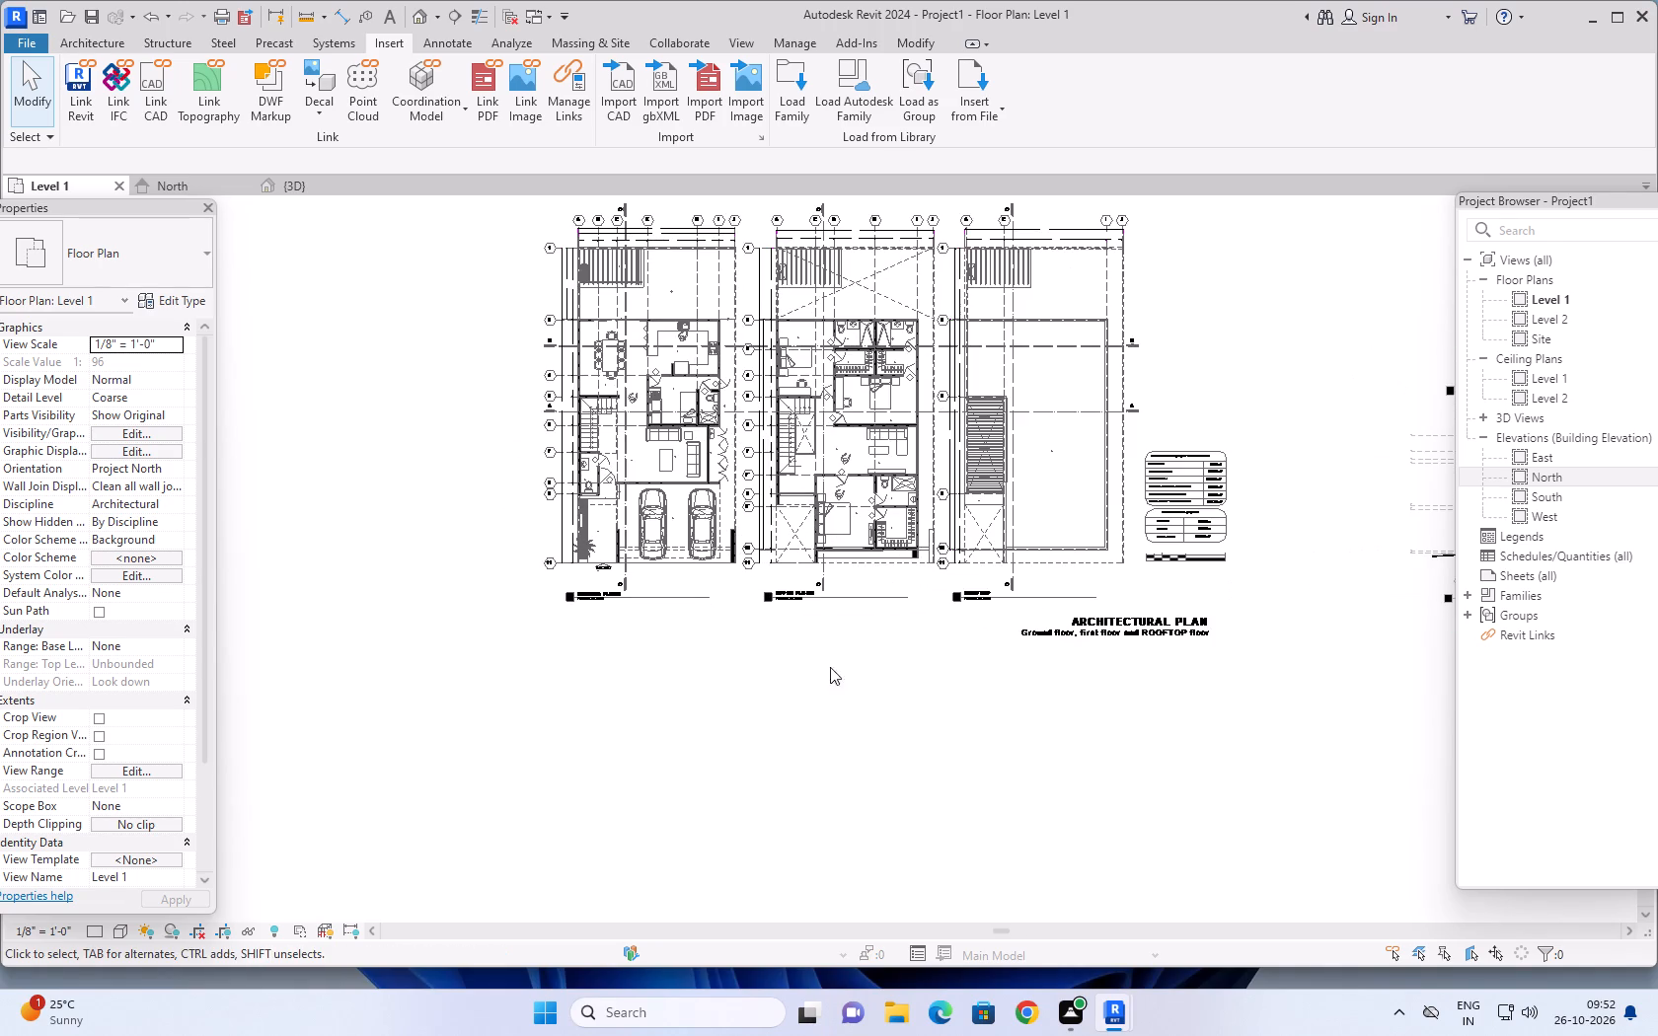
scroll(876, 671, "down", 4)
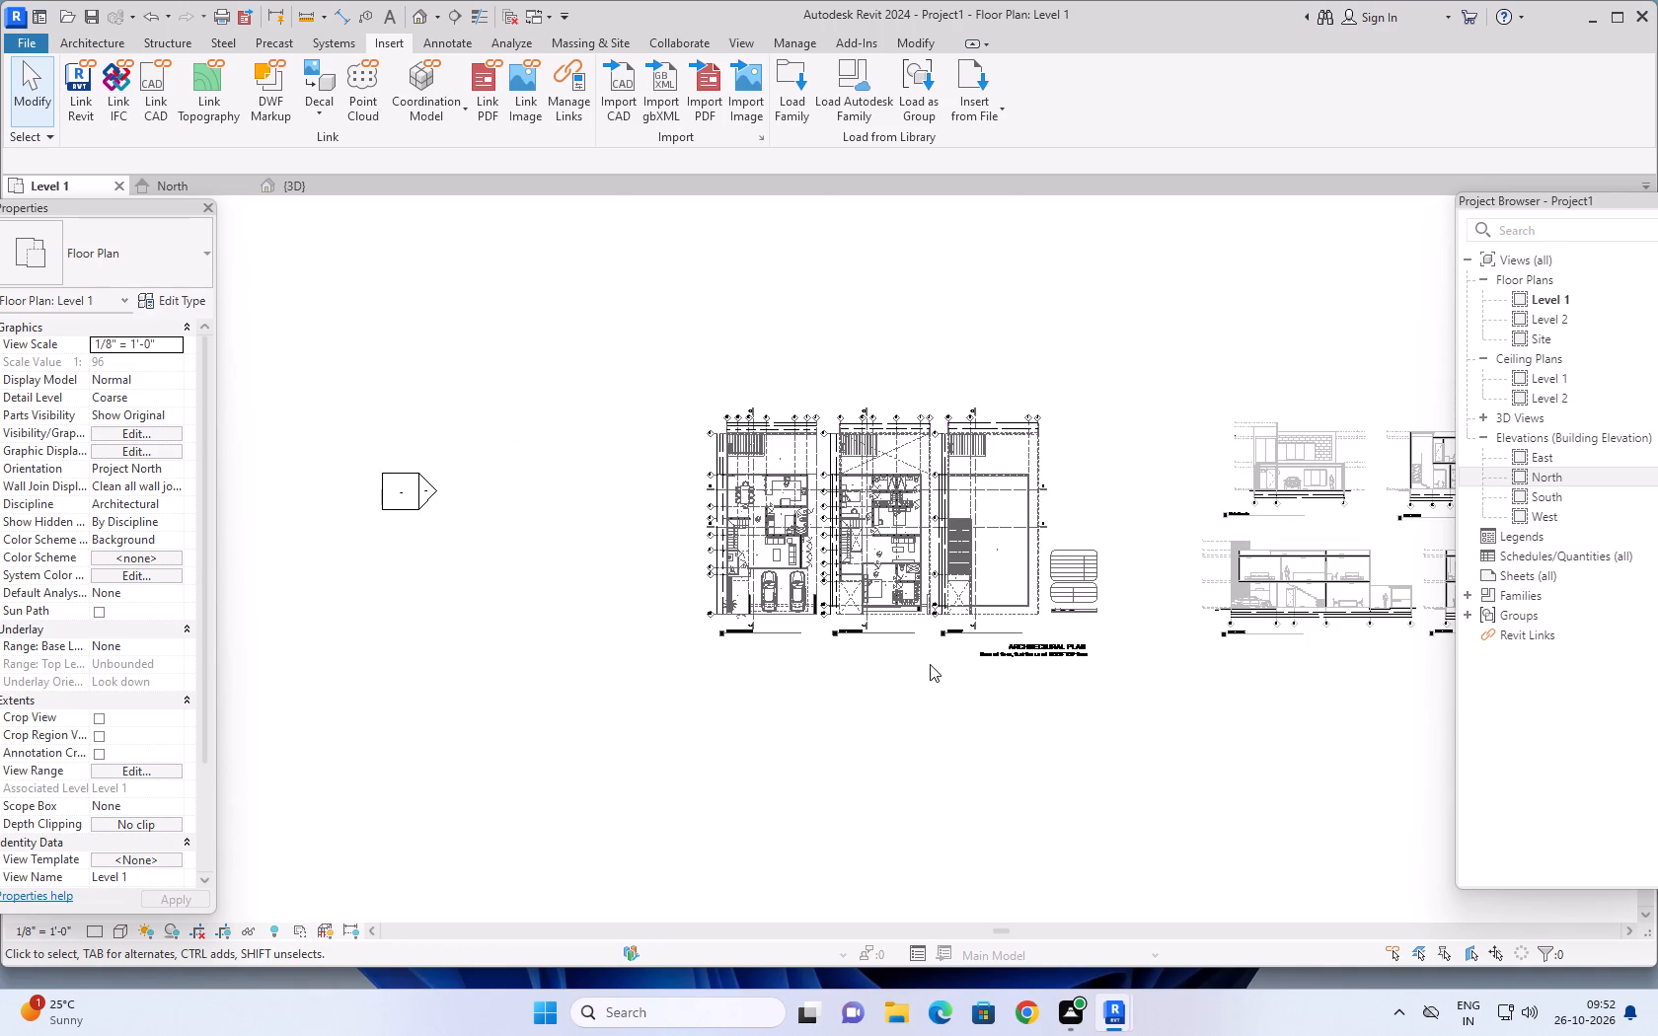
Pin the linked house plan DWG in the Level 1 floor plan.
left_click(916, 612)
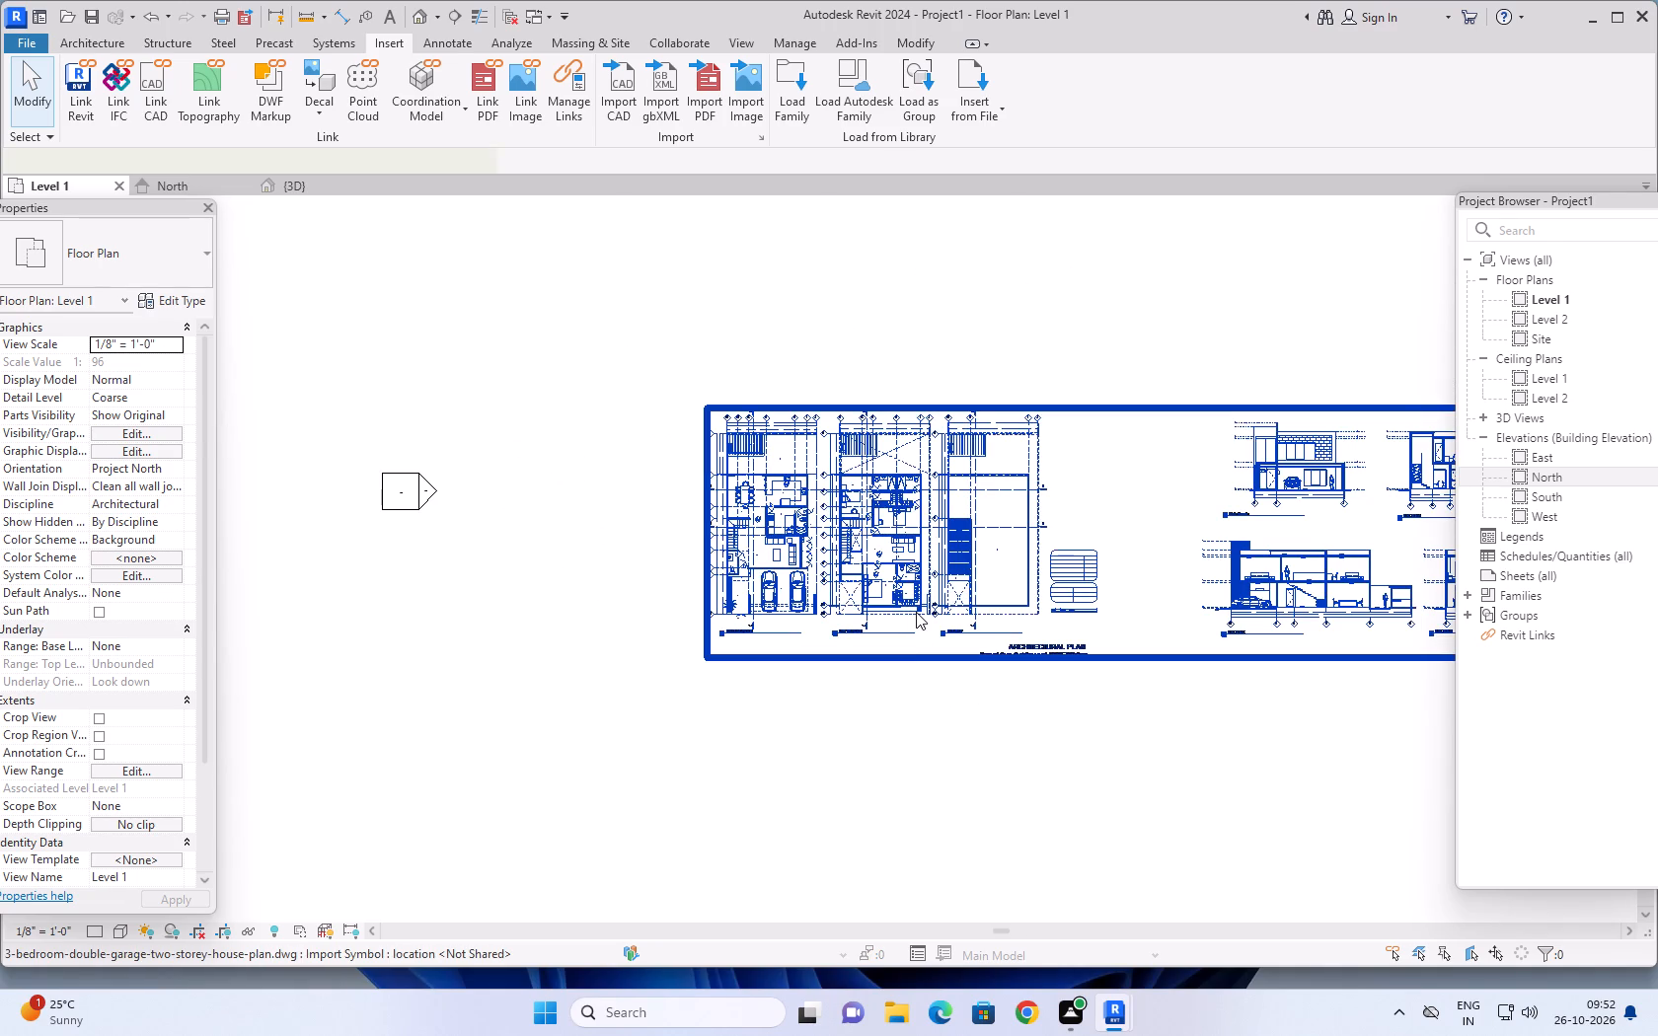
left_click(619, 87)
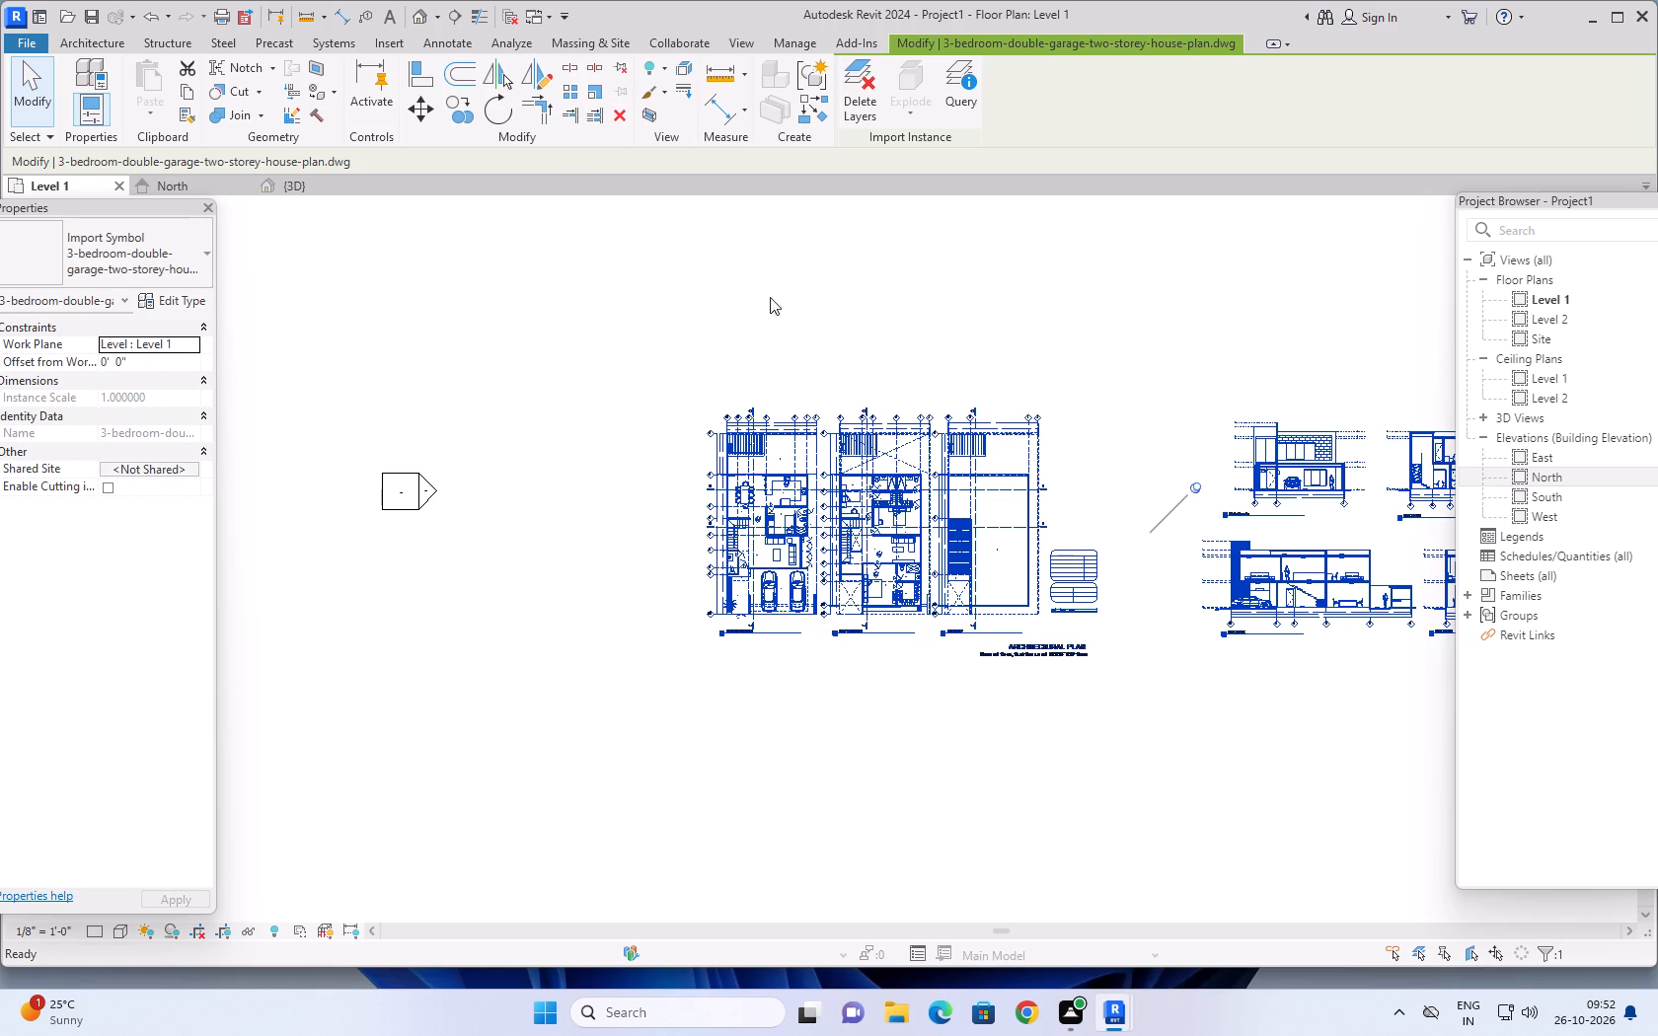
scroll(740, 421, "up", 10)
key("Escape")
key("Escape")
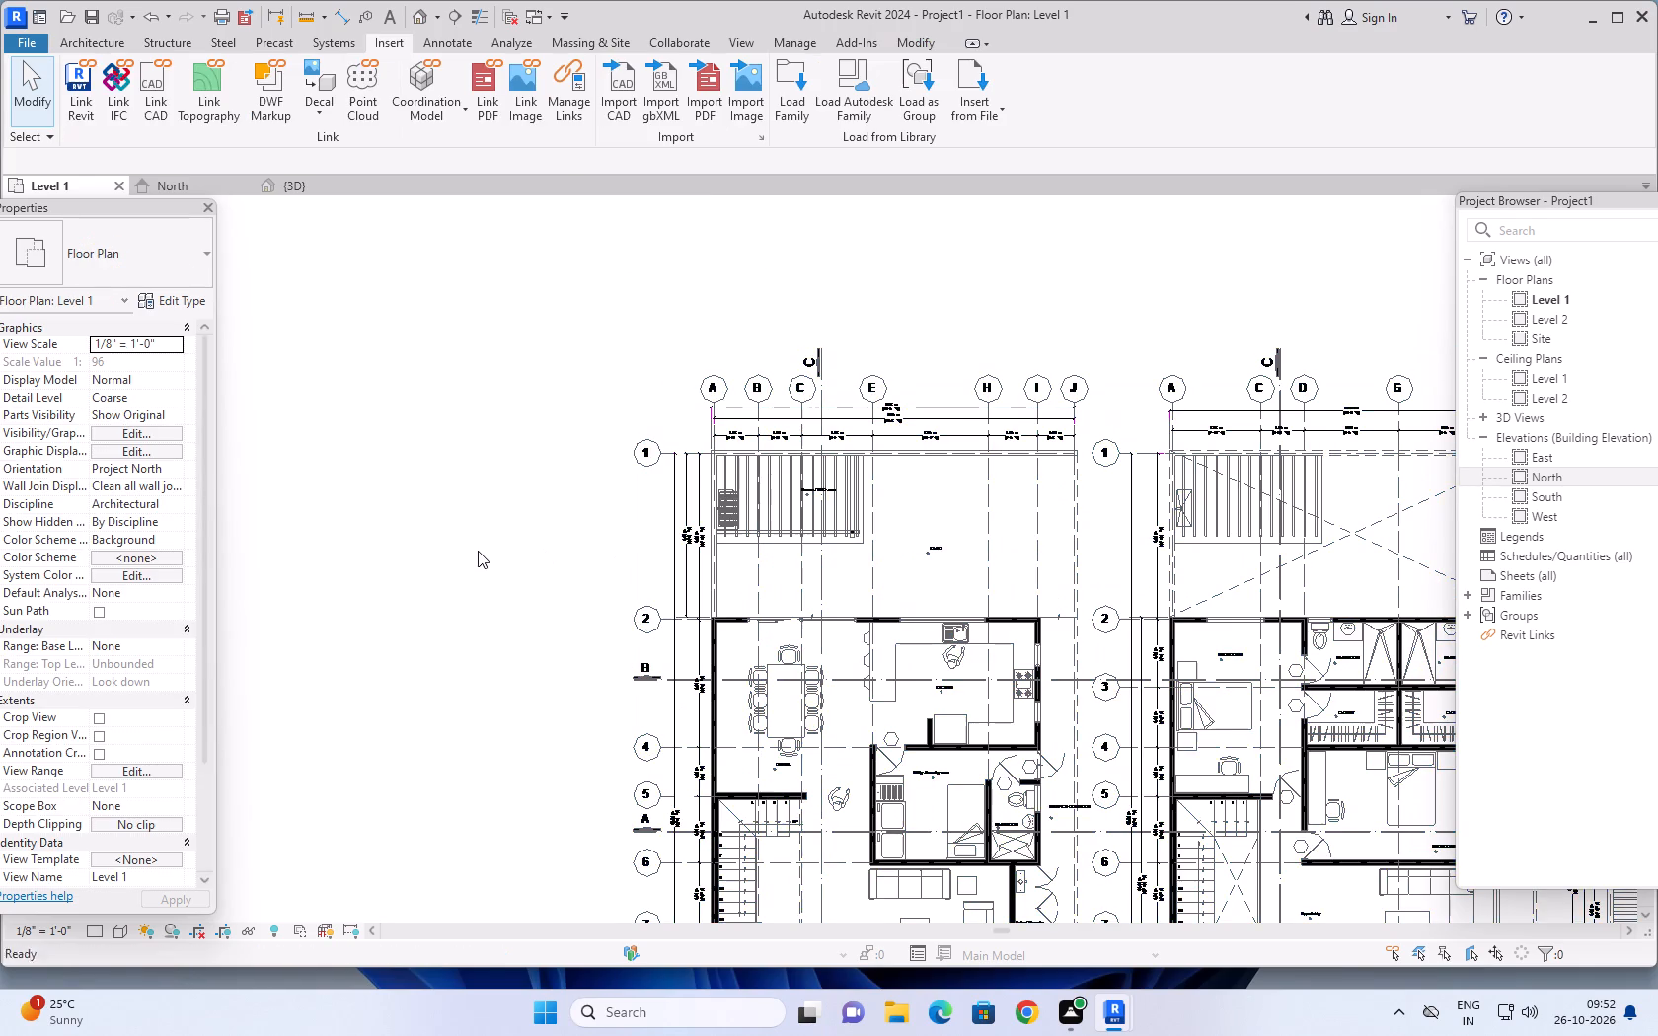
Check the thickness of the kitchen's outer wall beside the sink, using an aligned dimension across its two faces.
middle_click_drag(479, 551, 477, 386)
middle_click(477, 386)
middle_click_drag(531, 409, 507, 394)
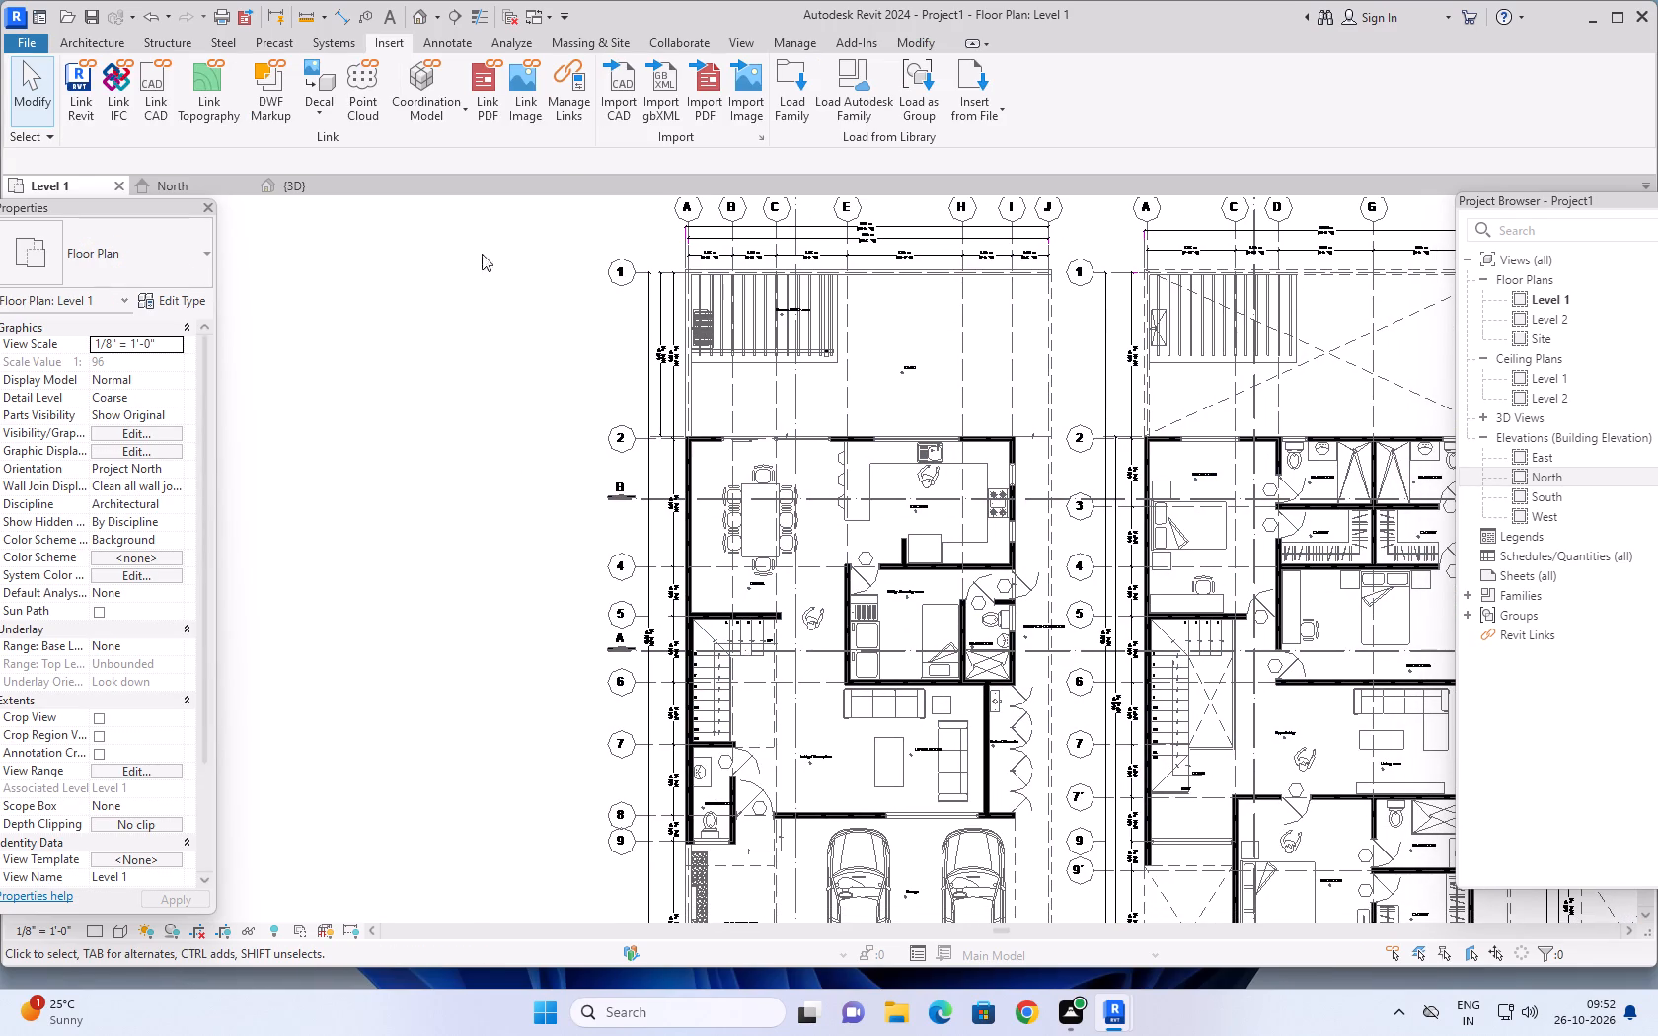
left_click(344, 16)
scroll(989, 442, "up", 3)
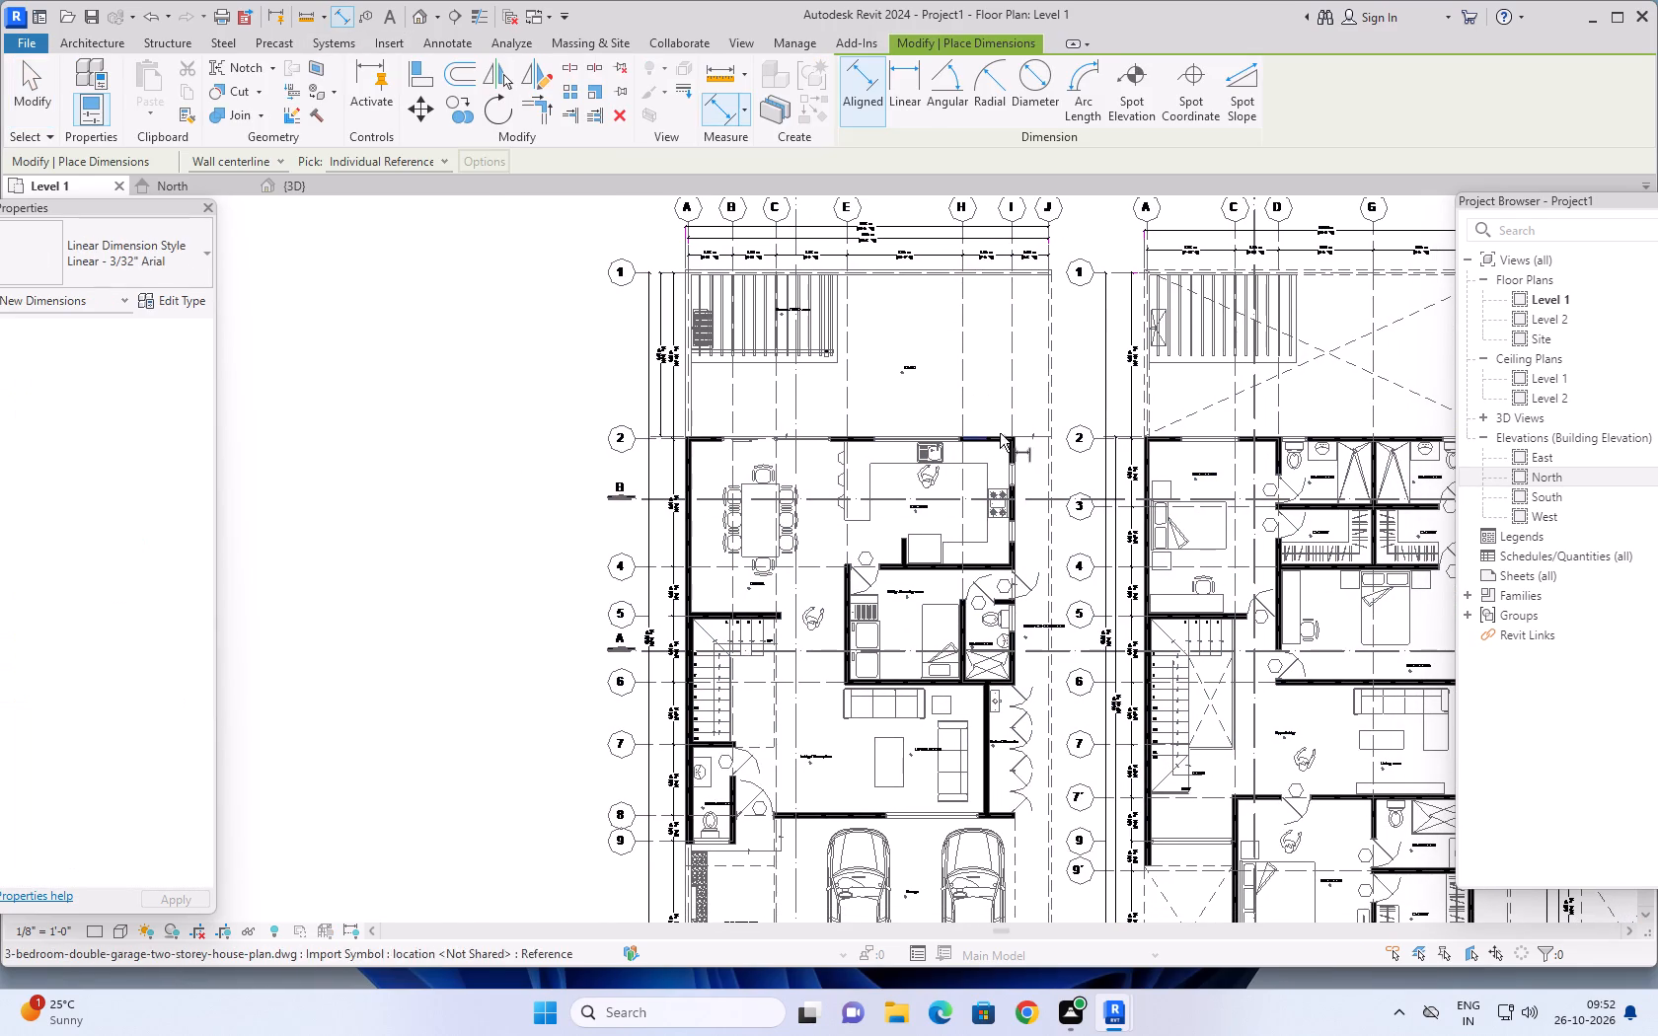
scroll(1000, 433, "up", 14)
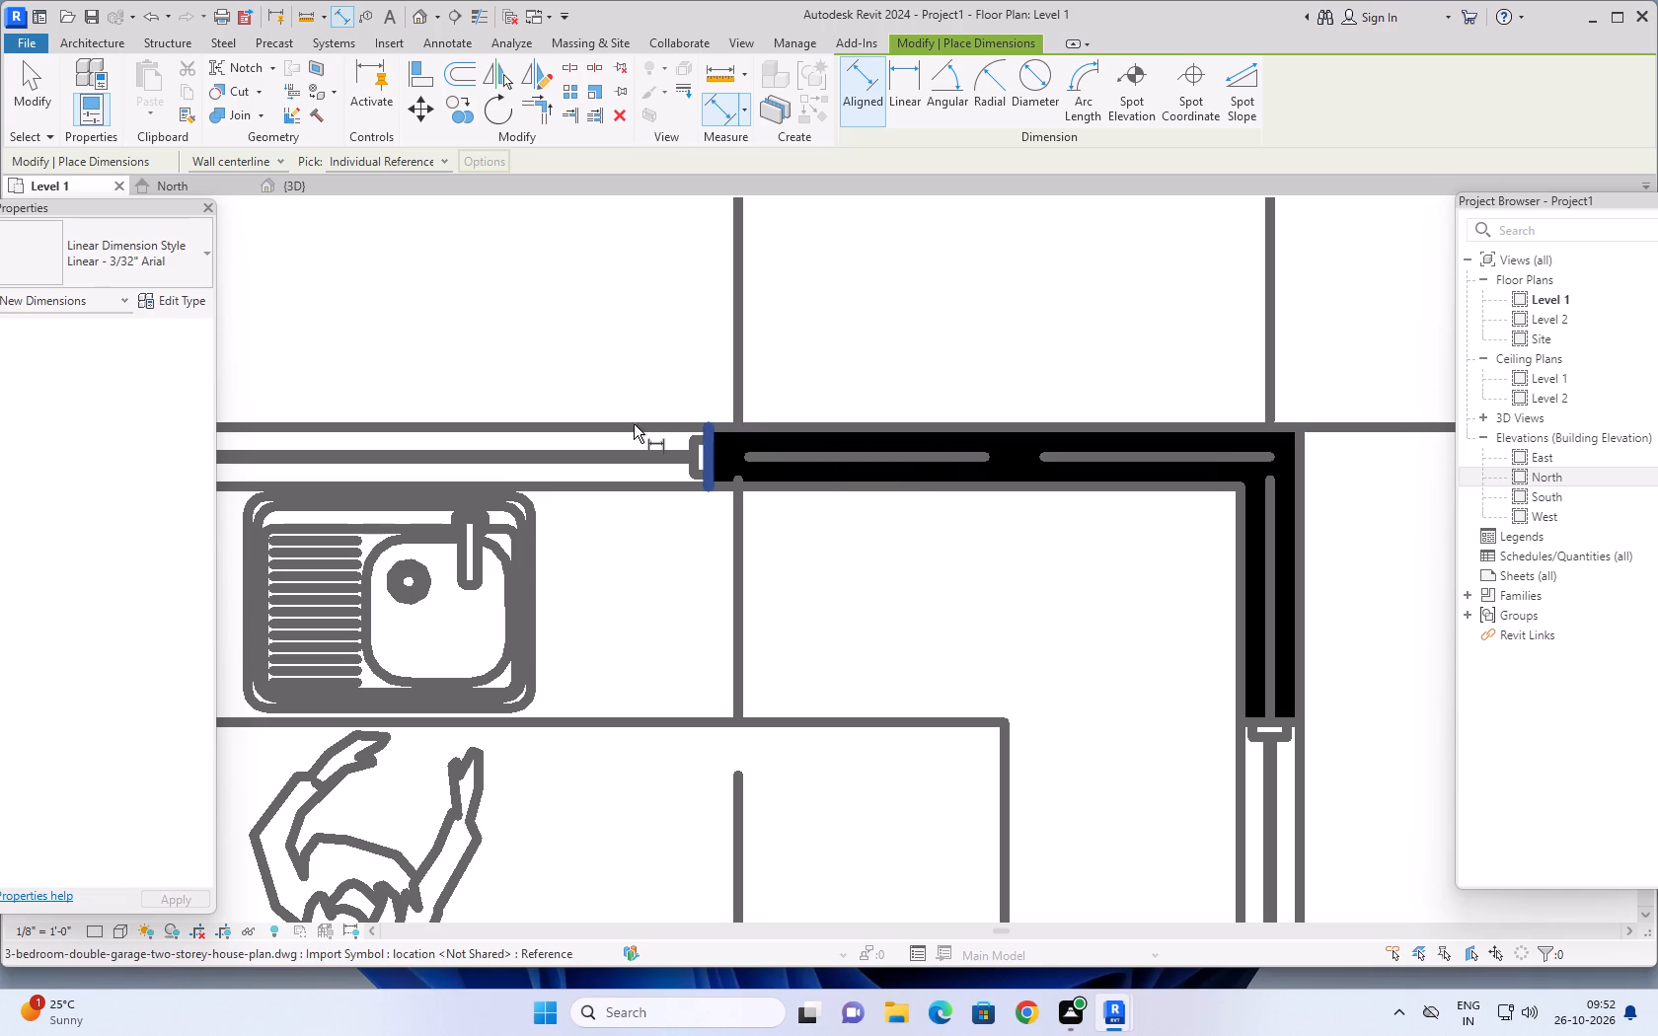
left_click(969, 423)
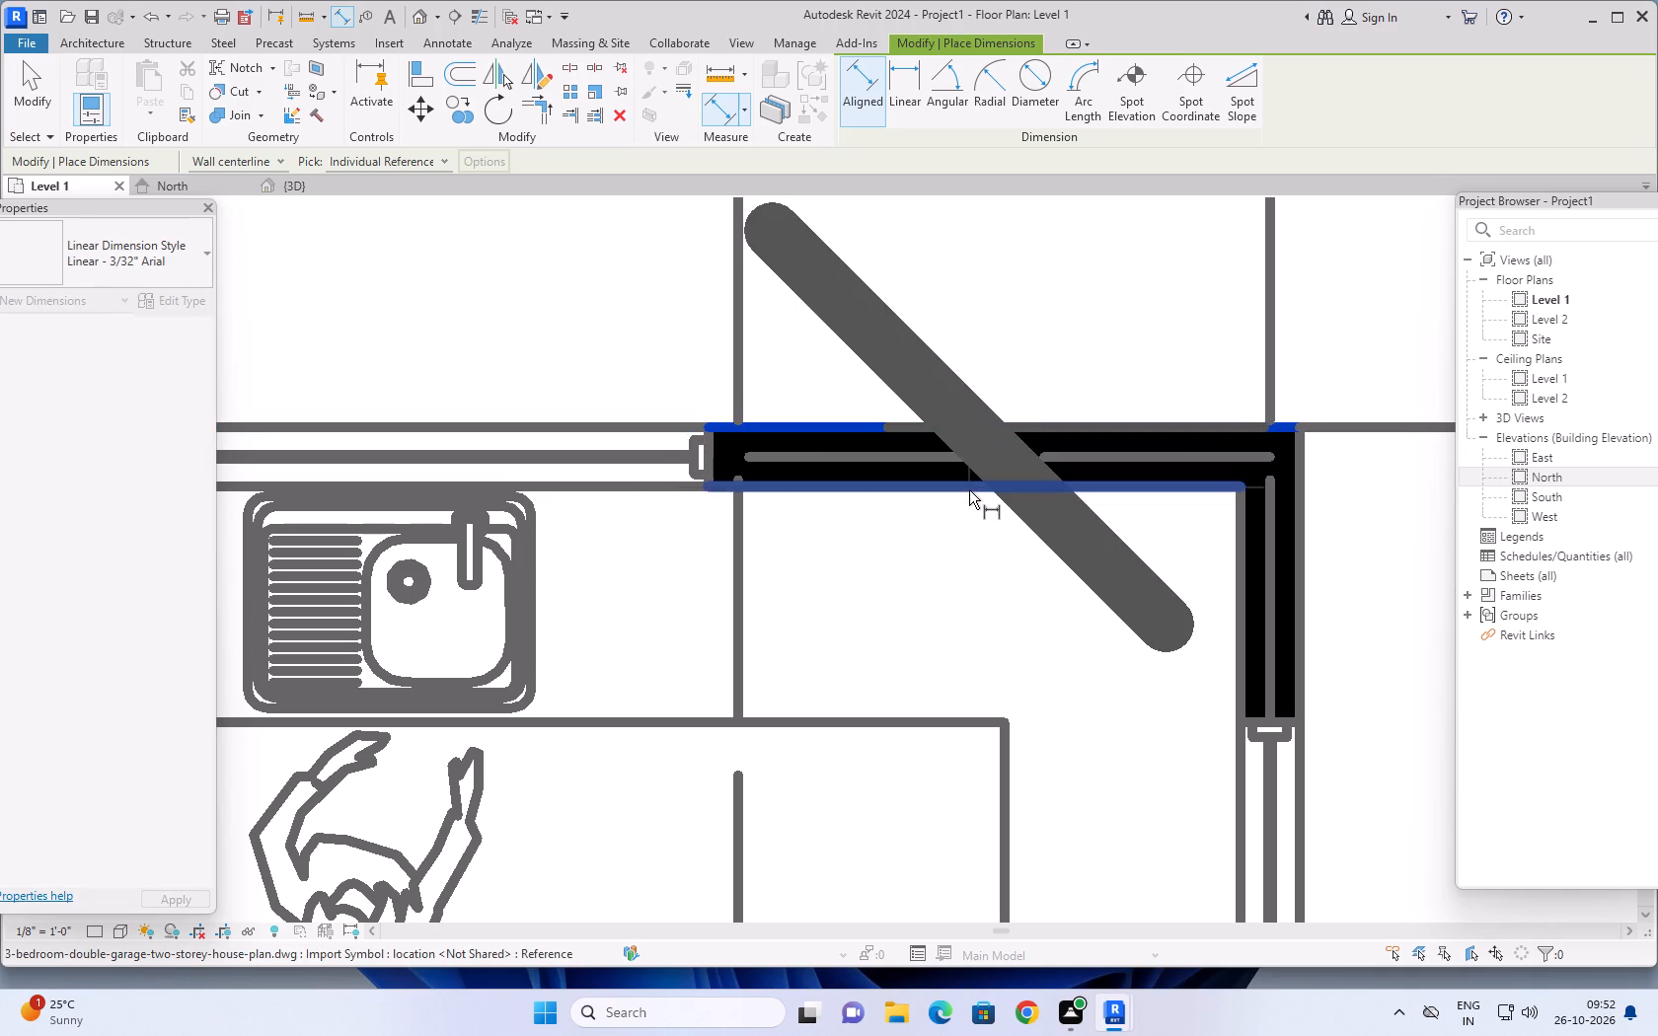
left_click(969, 491)
scroll(909, 545, "down", 11)
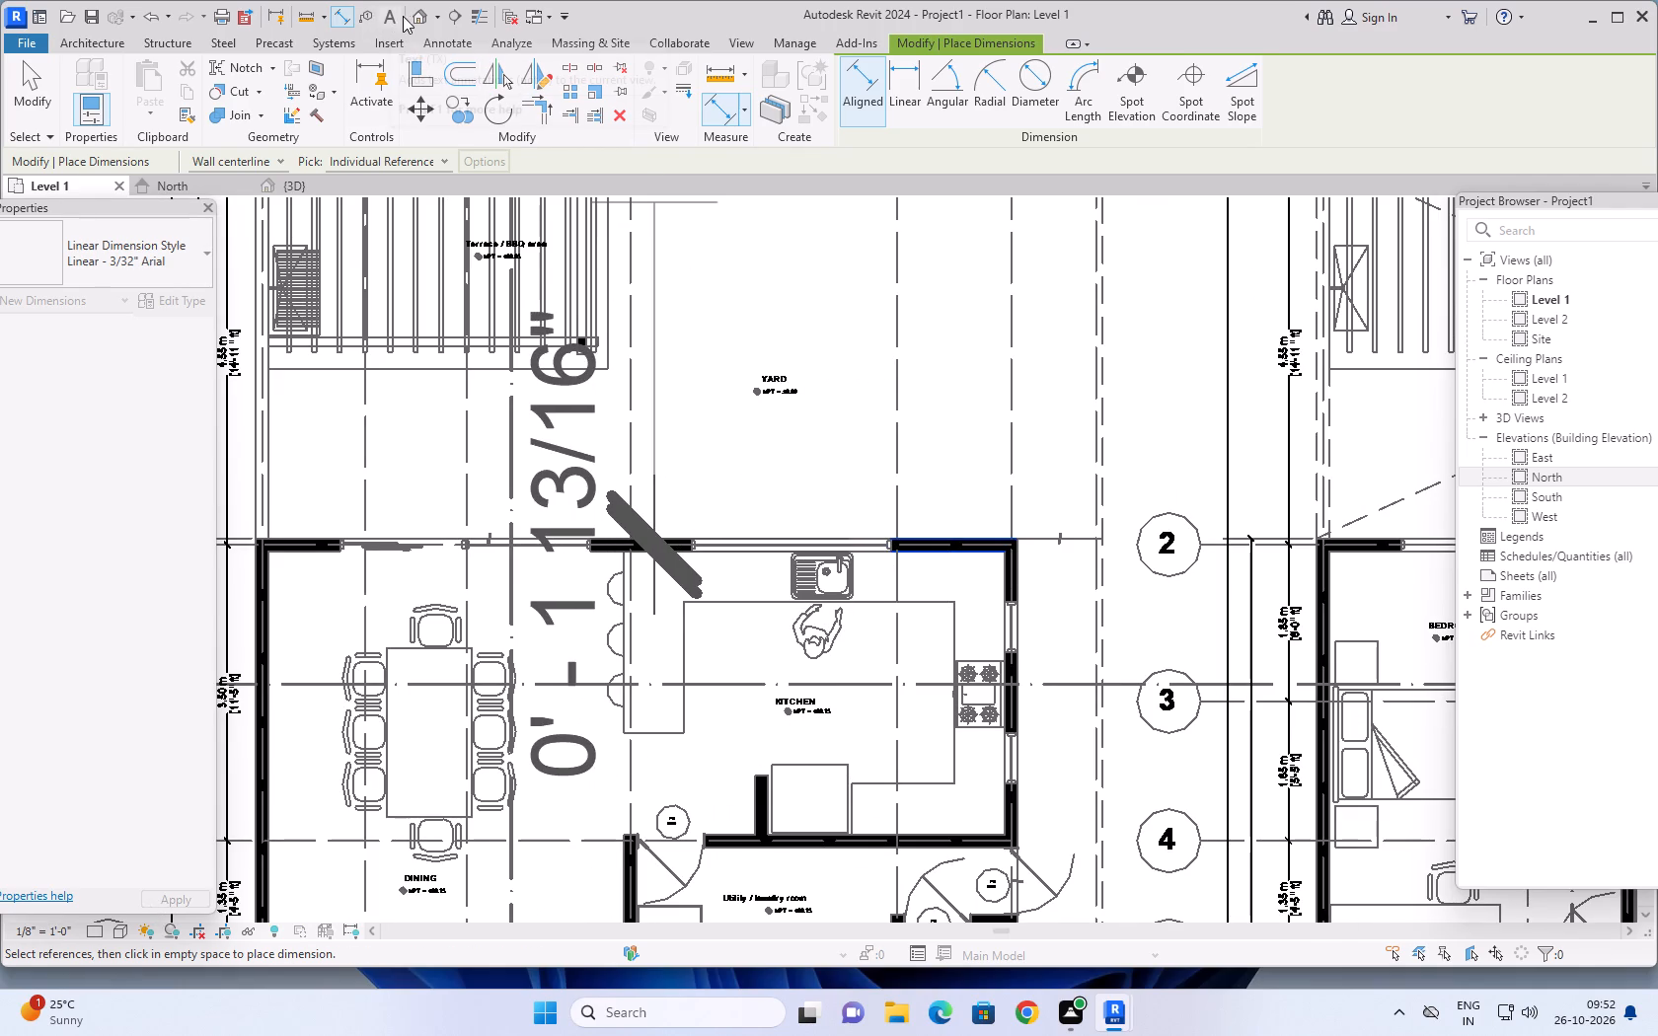
Turn on the Thin Lines display.
left_click(477, 6)
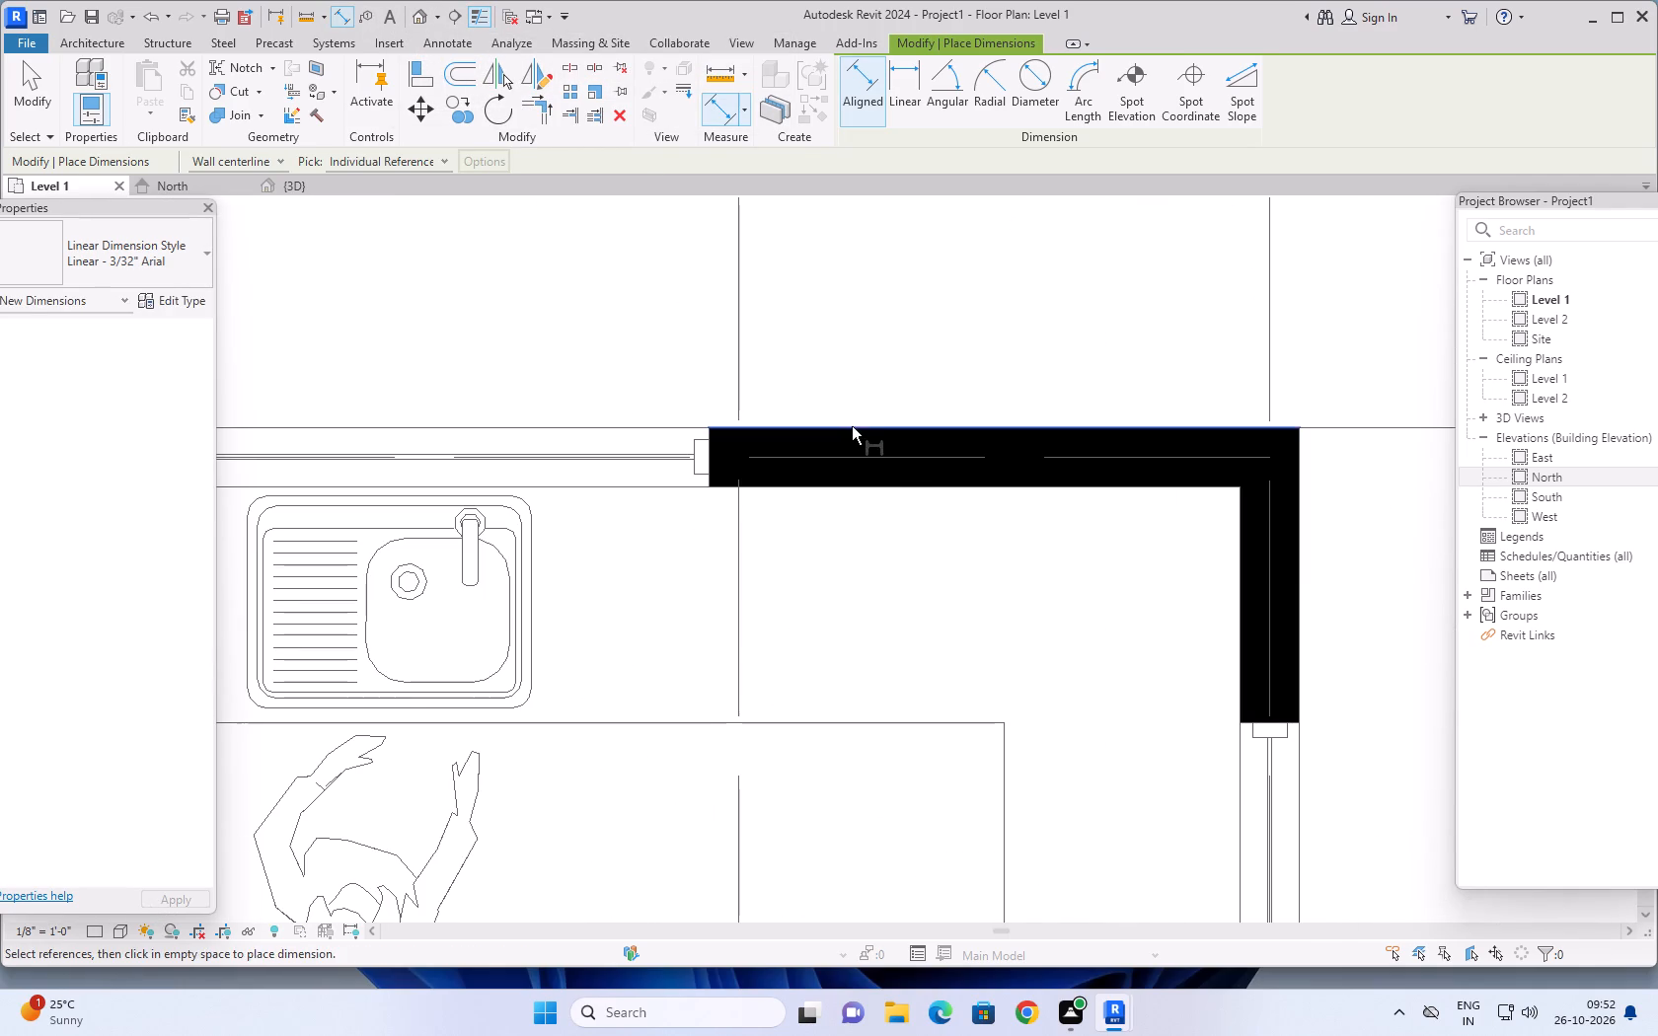
Check the same kitchen wall's thickness again with an aligned dimension between its outer and inner faces, without placing it.
left_click(853, 427)
left_click(860, 486)
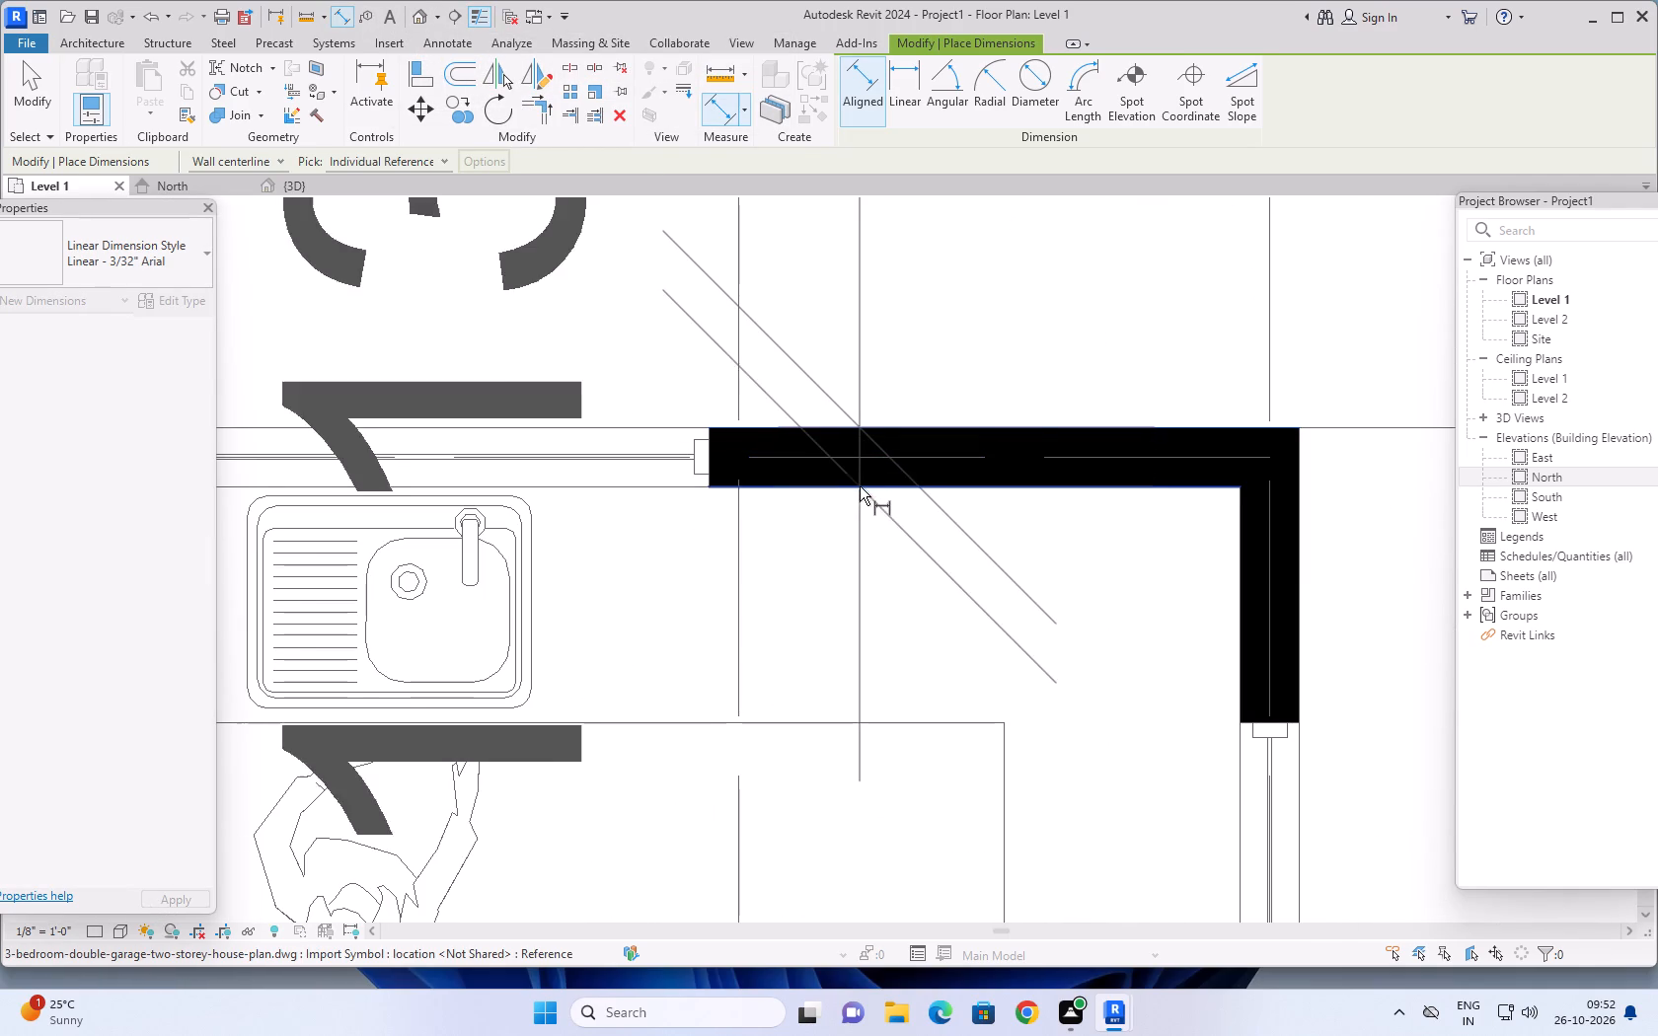
scroll(762, 514, "down", 8)
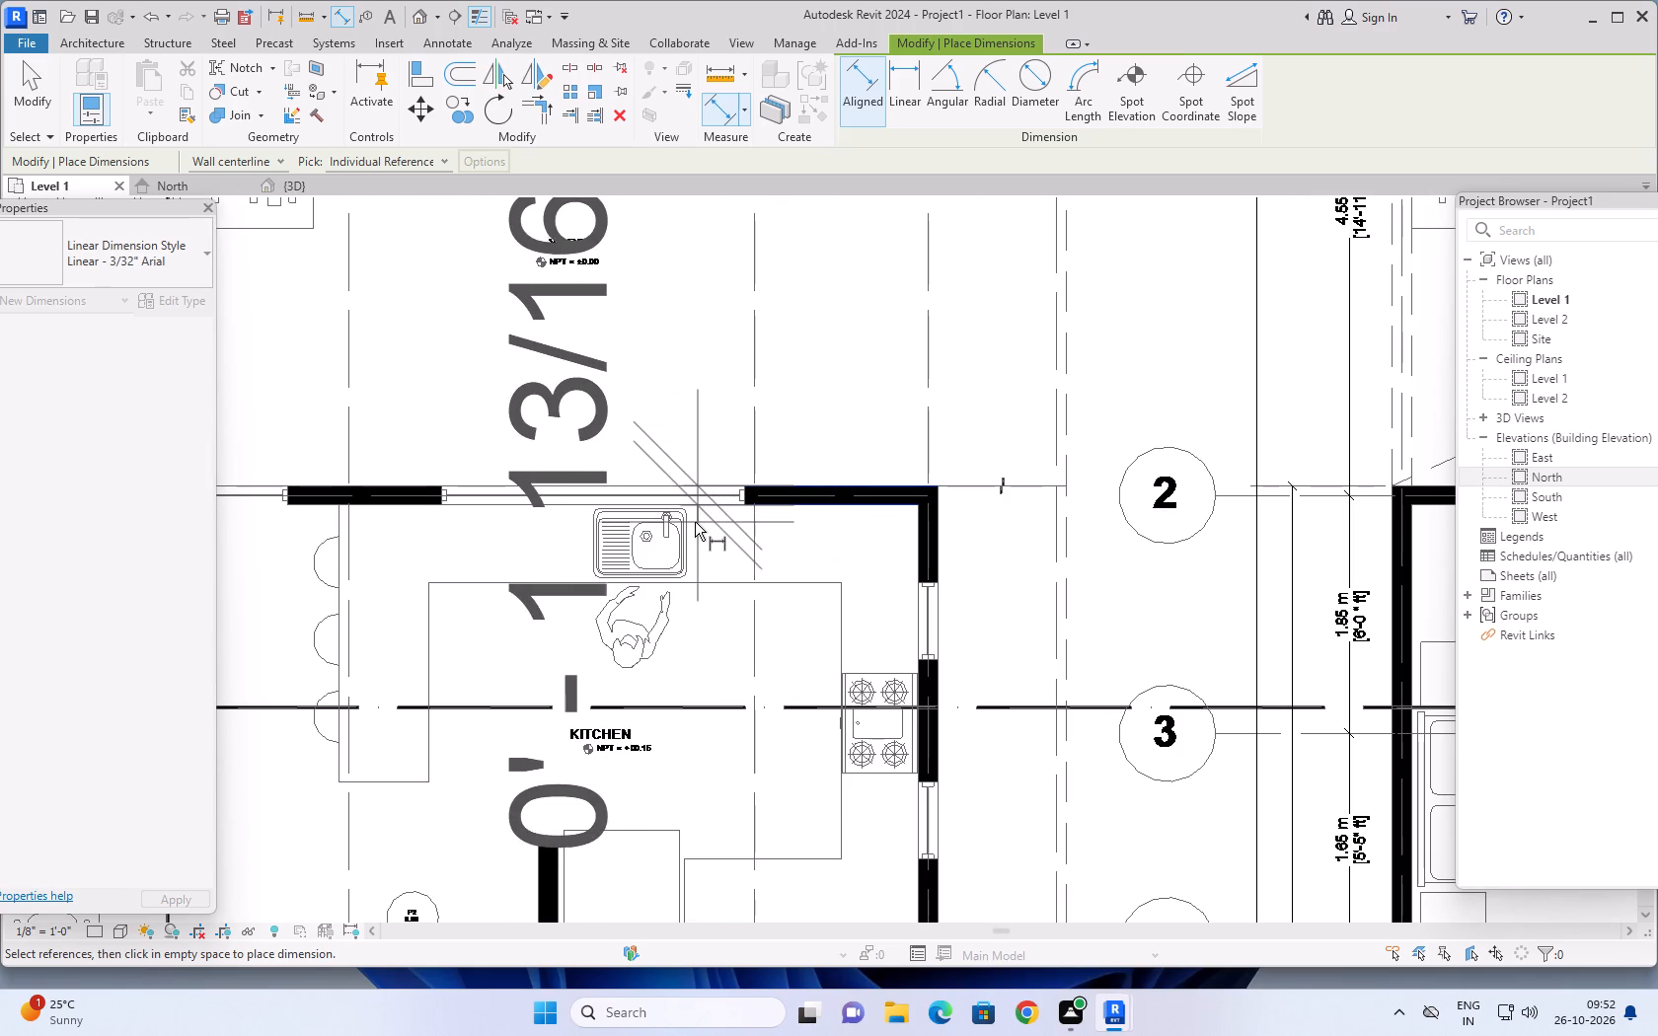
scroll(693, 522, "down", 4)
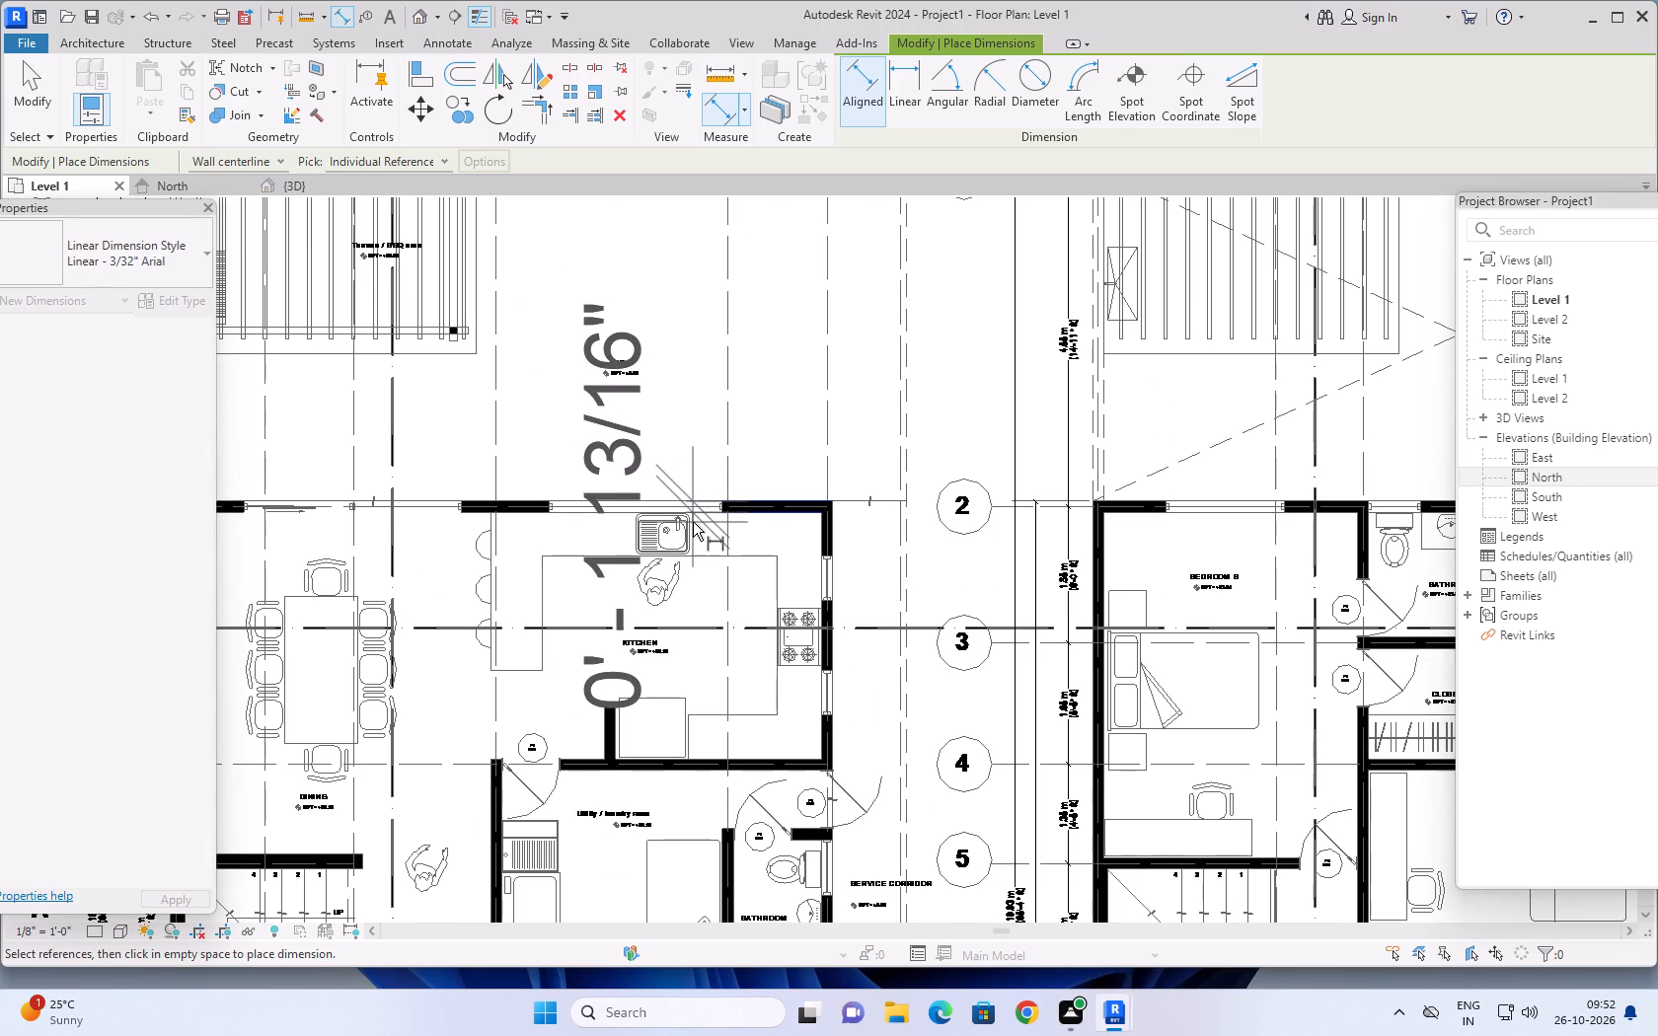
key("Escape")
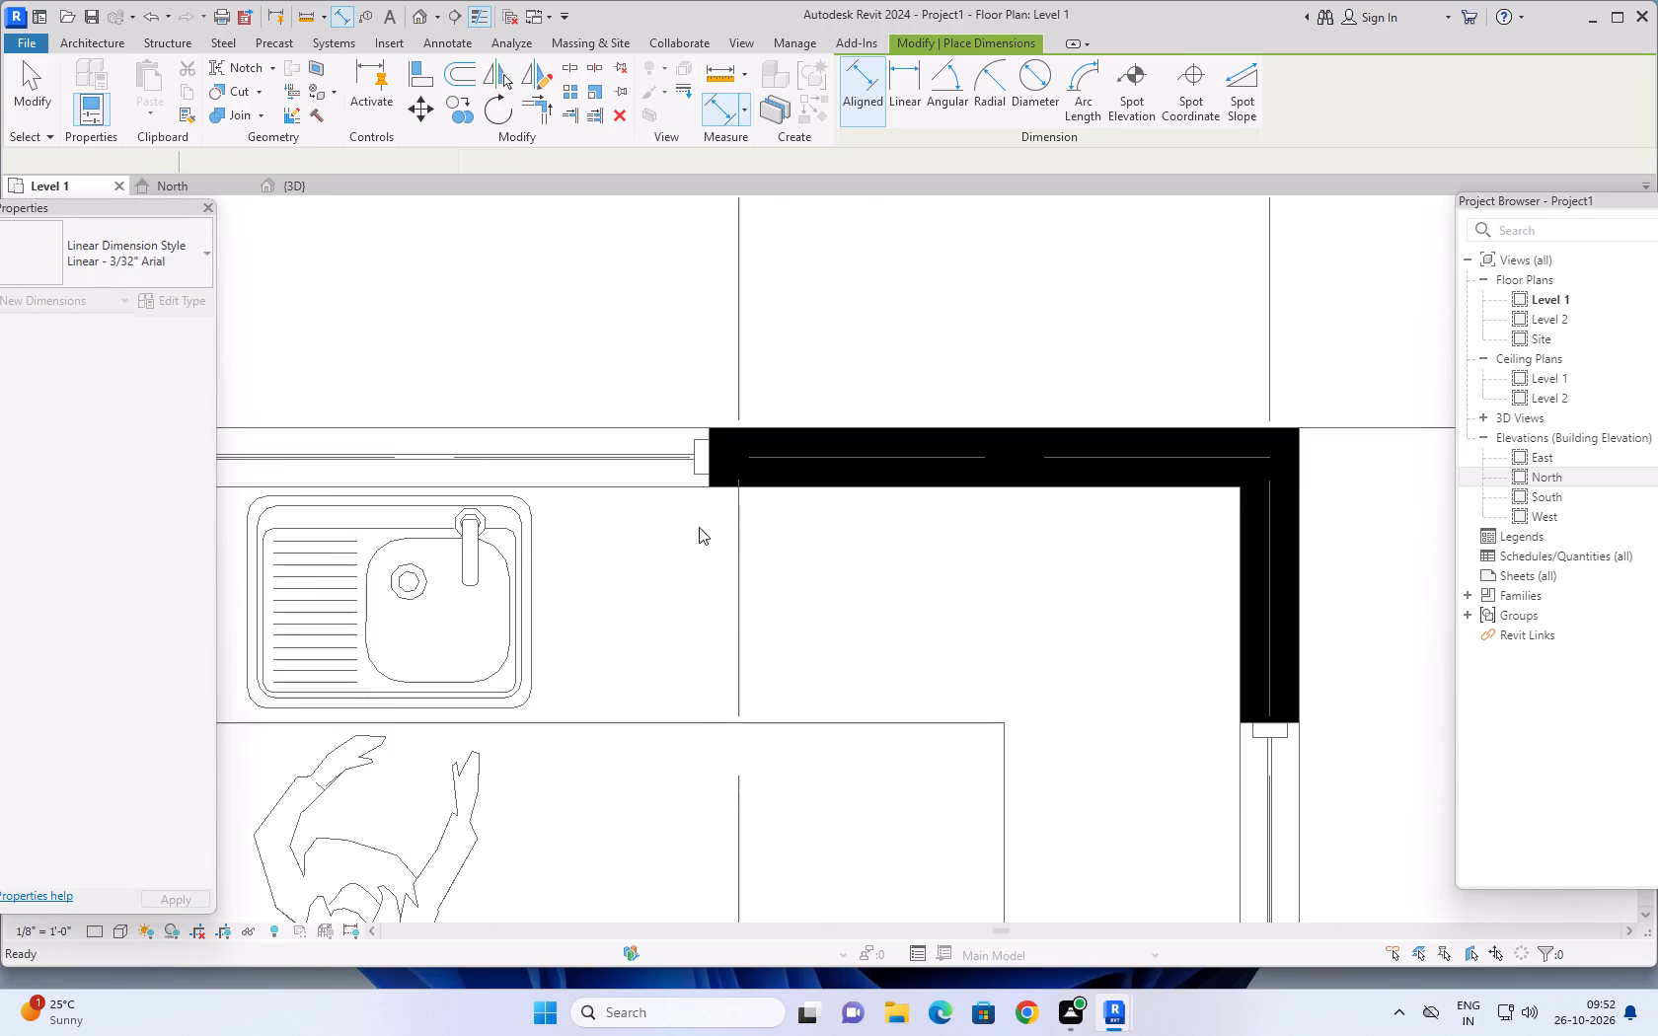
Set the project's length format to round feet and fractional inches to the nearest 1/2".
scroll(730, 521, "down", 11)
scroll(758, 536, "up", 1)
scroll(758, 536, "down", 18)
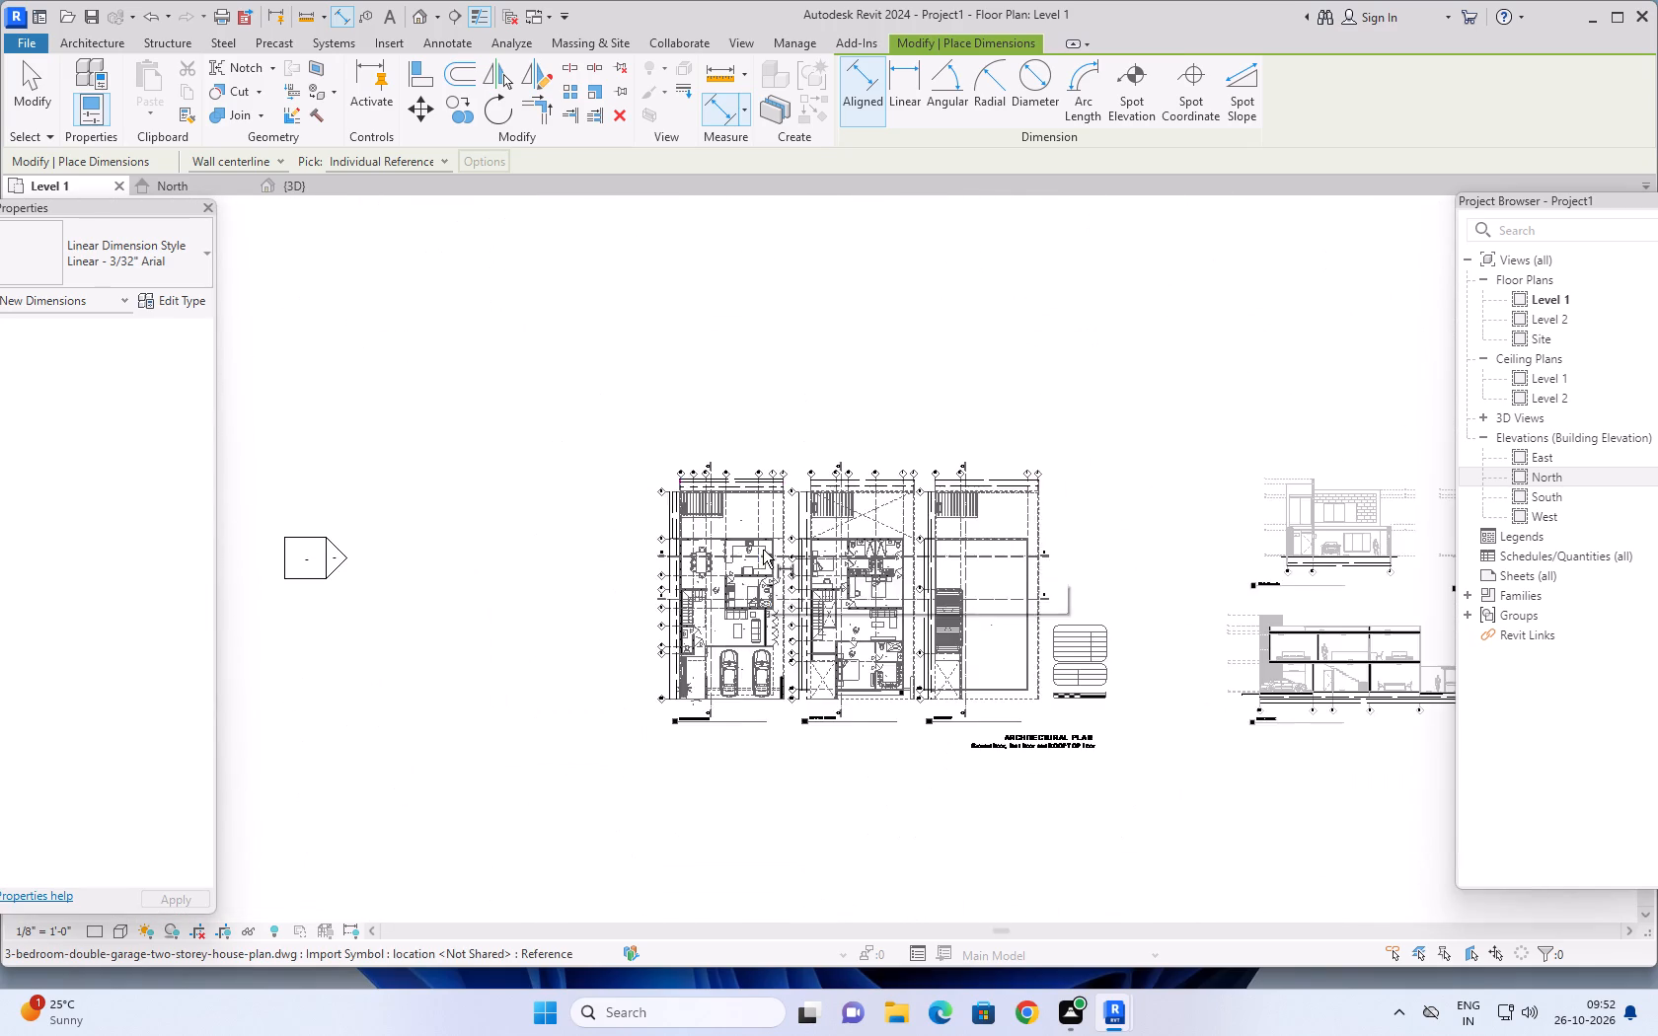
type("UN")
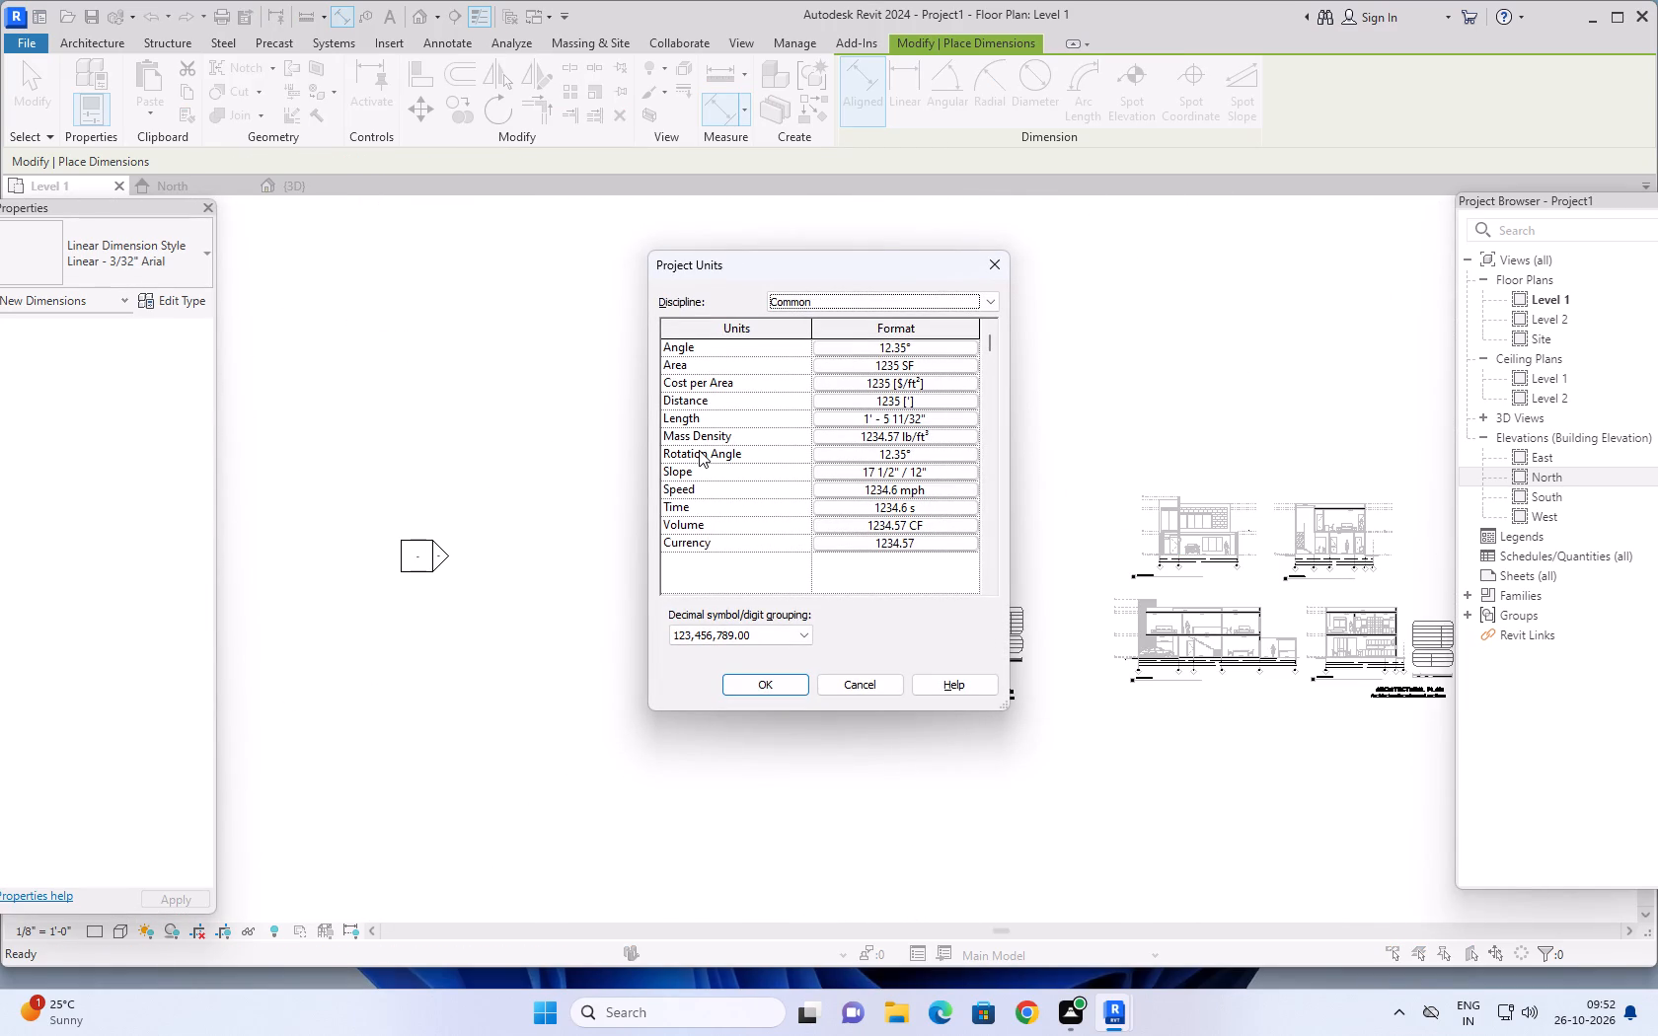
left_click(948, 415)
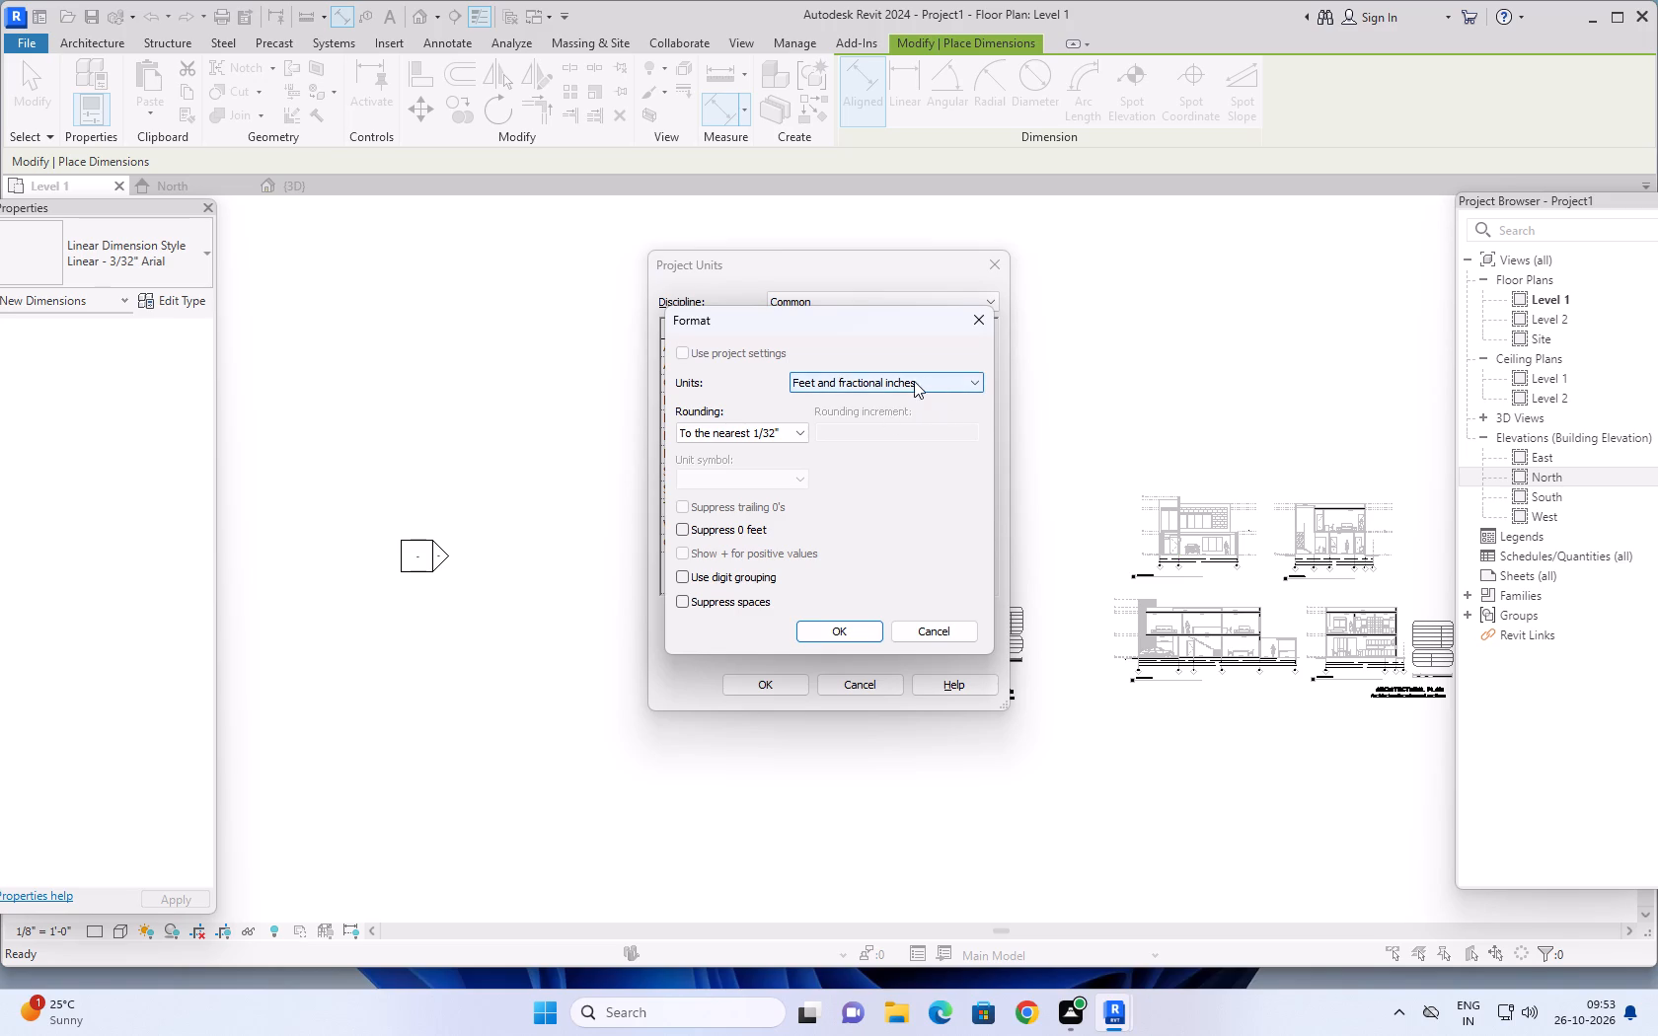
left_click(803, 435)
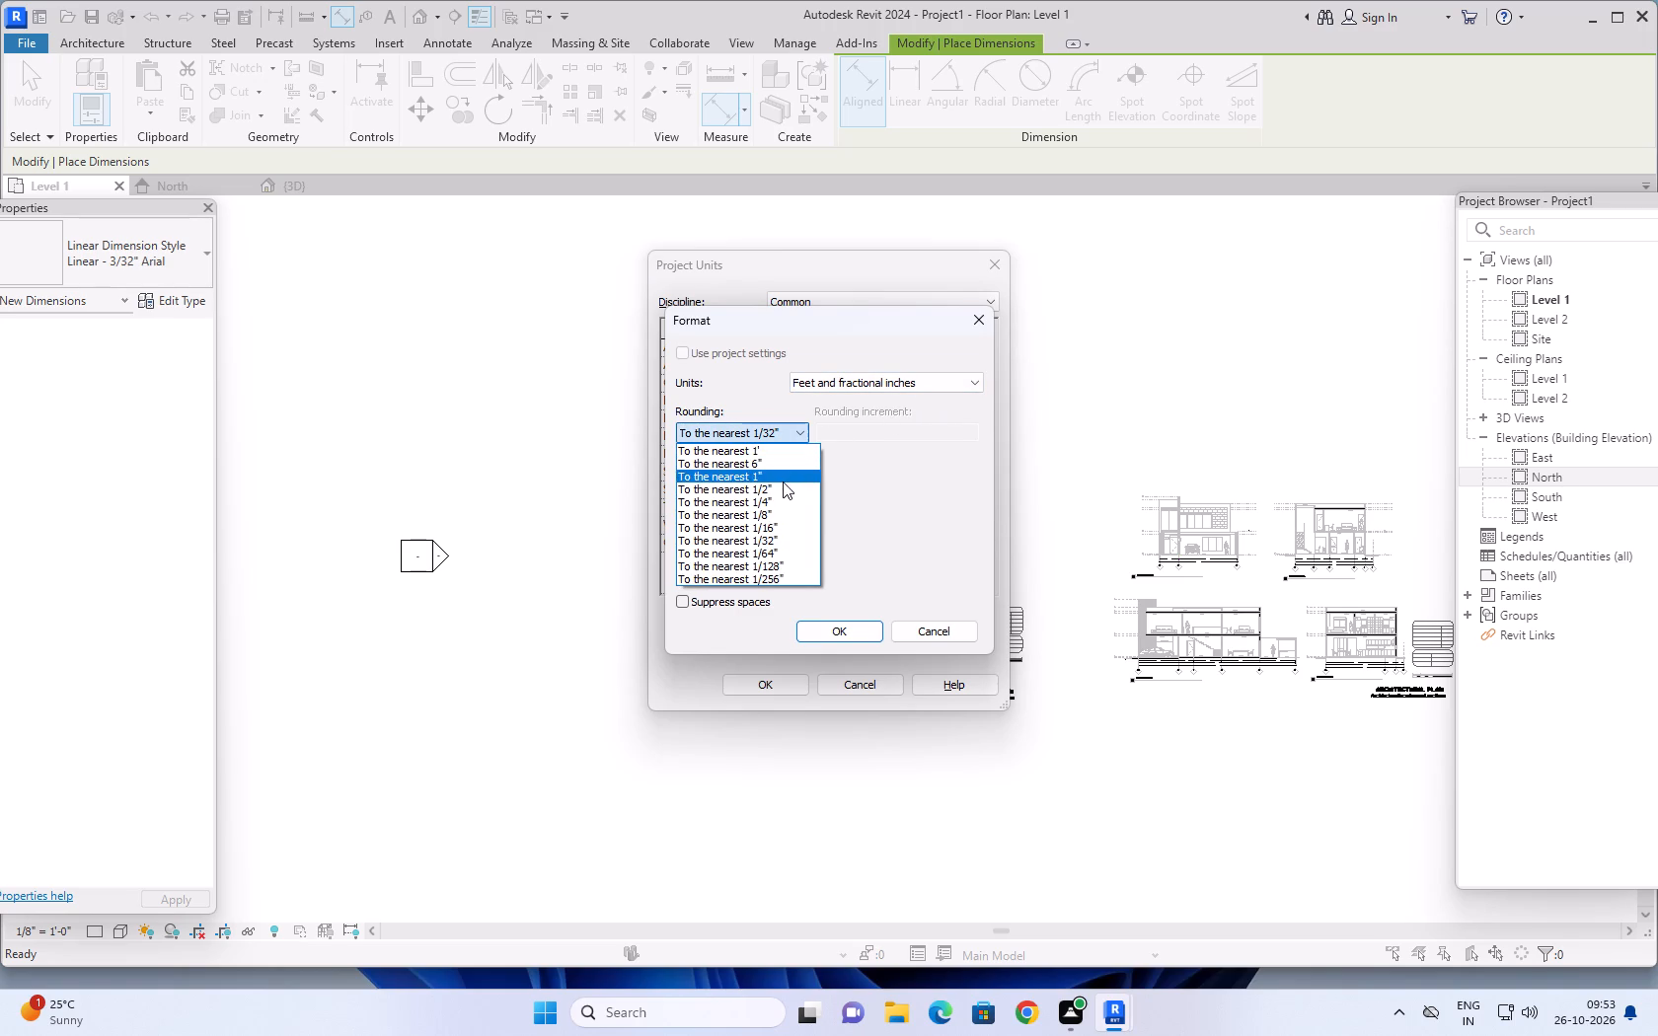
left_click(787, 486)
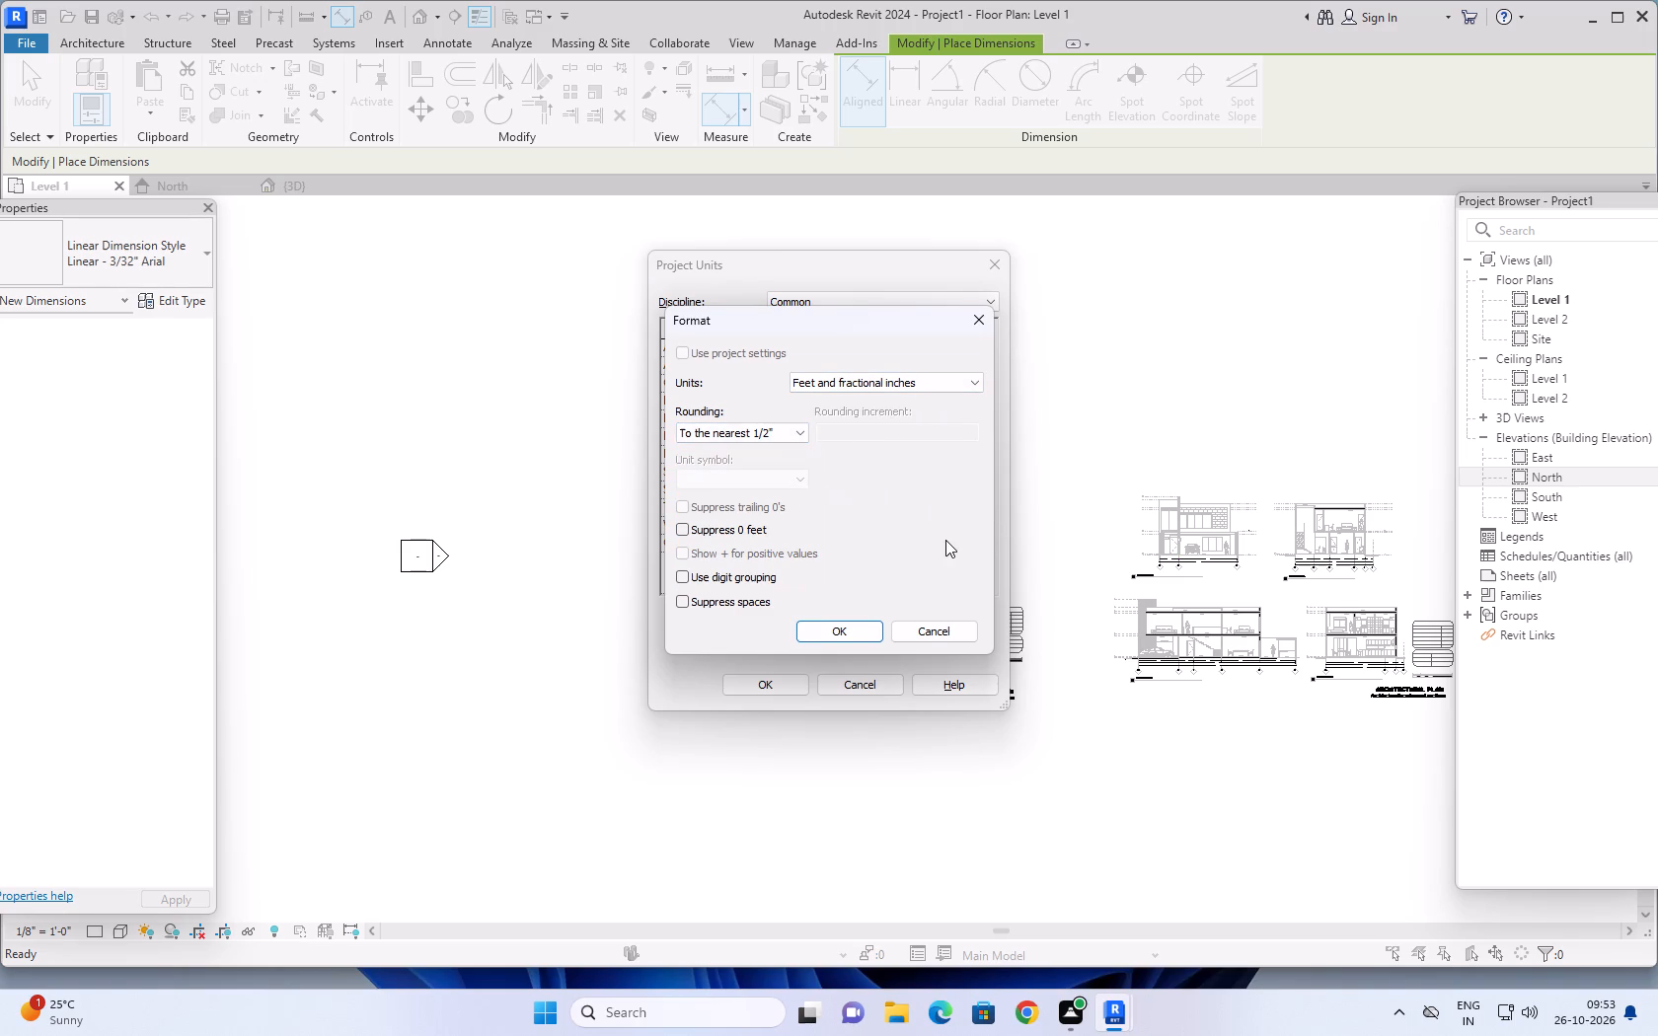
left_click(856, 632)
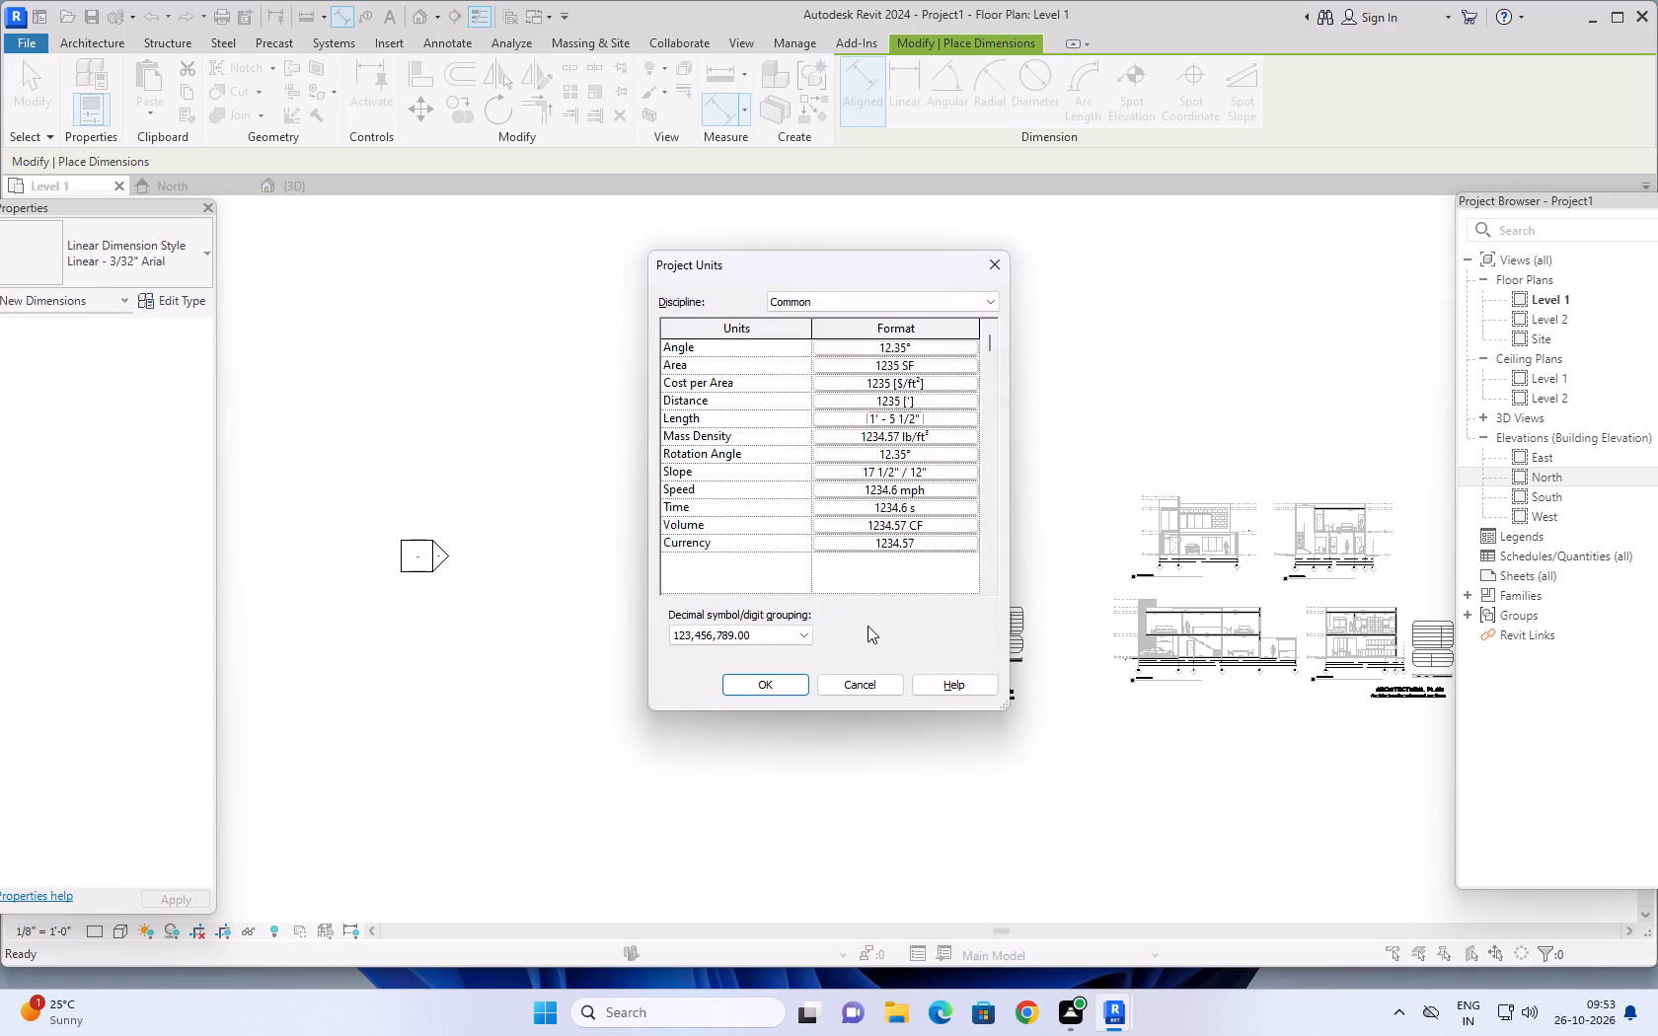
left_click(790, 682)
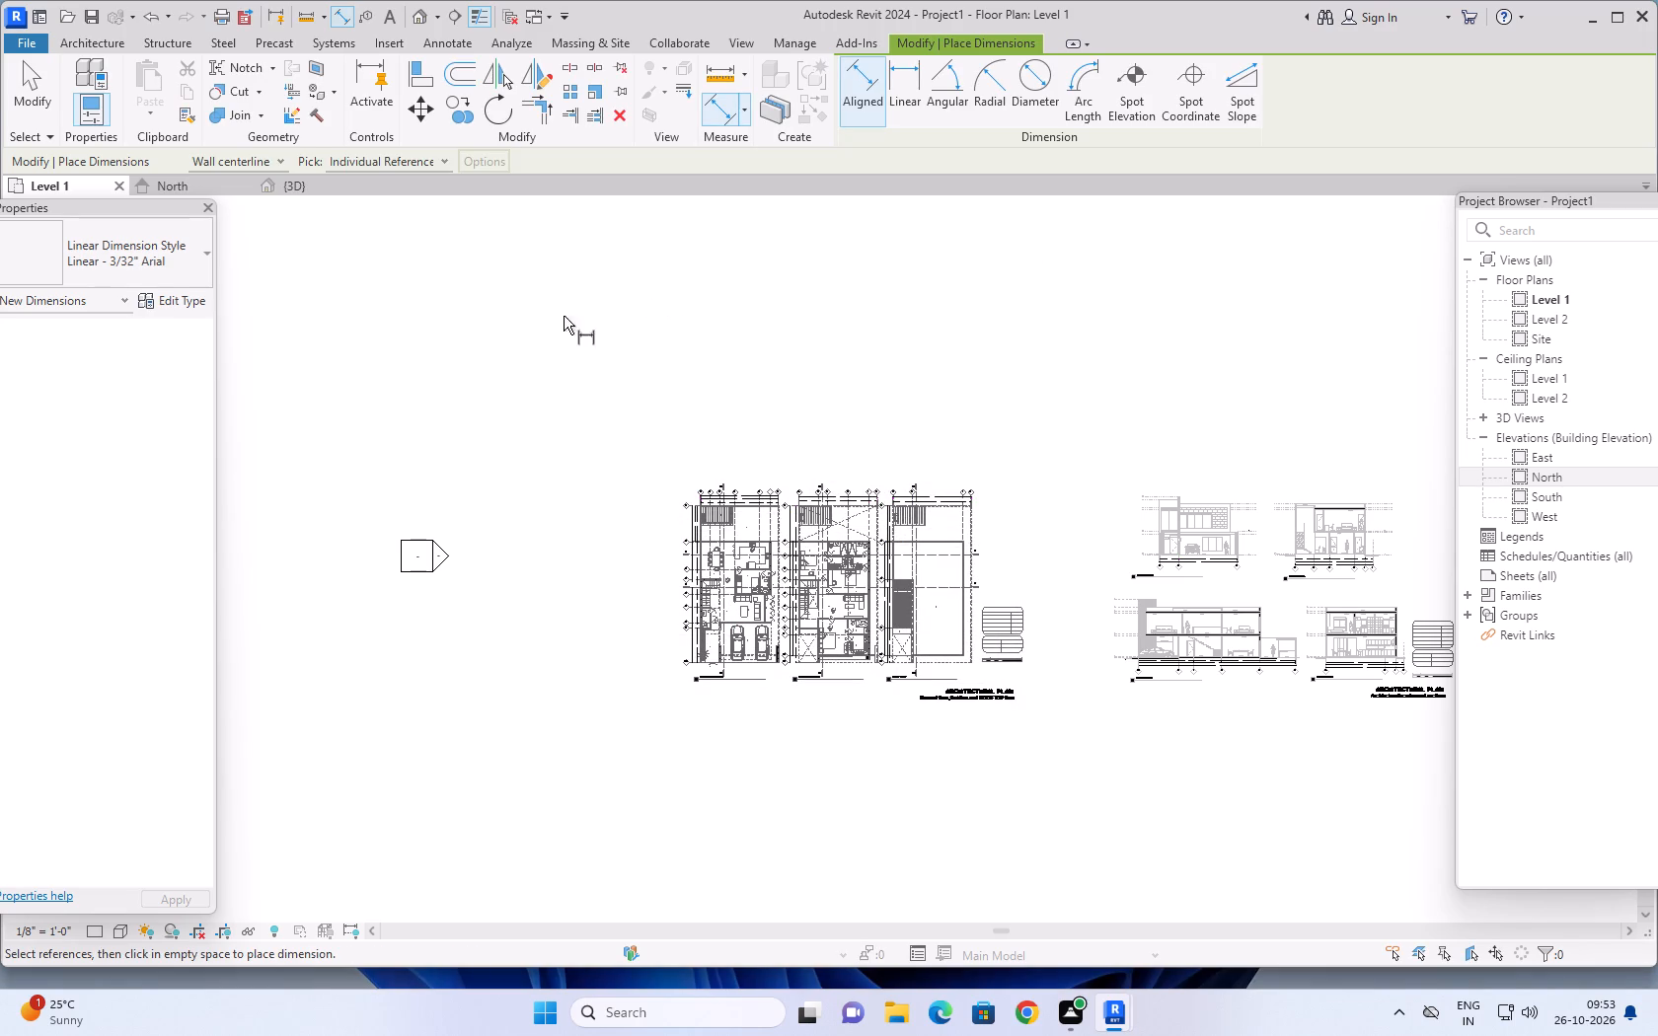
Check the thickness of the bathroom's outer wall behind the washbasin with an aligned dimension, without placing it.
left_click(346, 12)
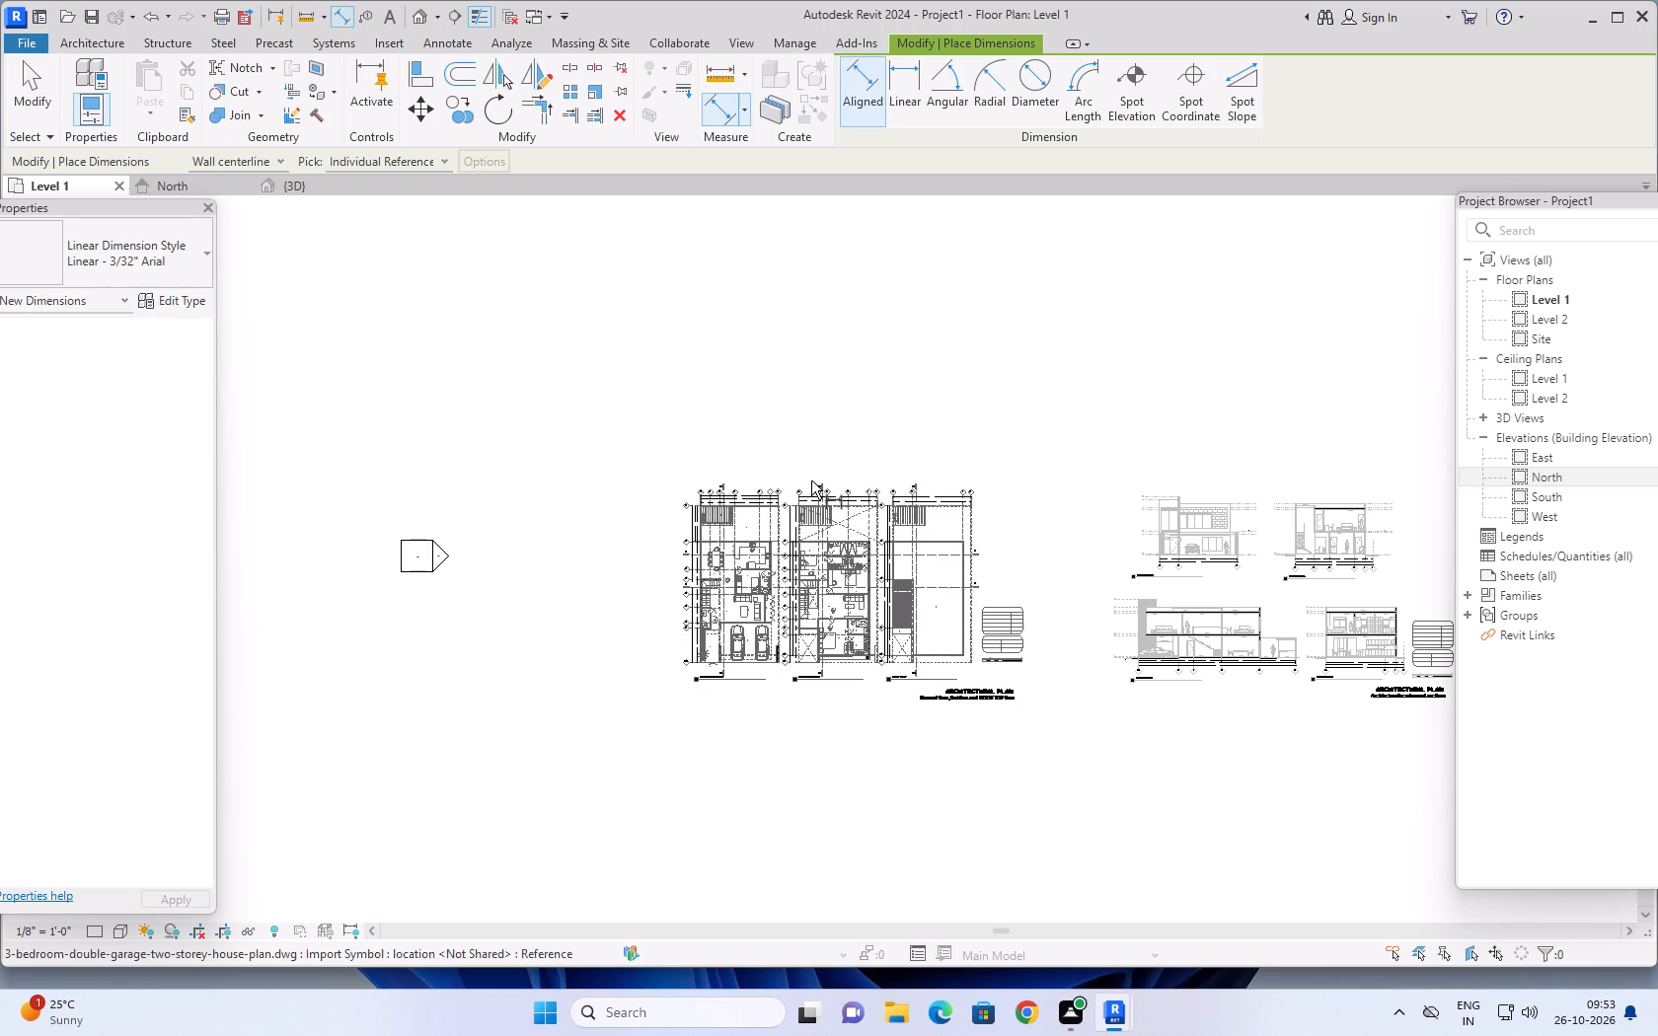
scroll(811, 481, "up", 5)
scroll(896, 568, "up", 6)
scroll(759, 549, "up", 4)
middle_click_drag(859, 694, 877, 609)
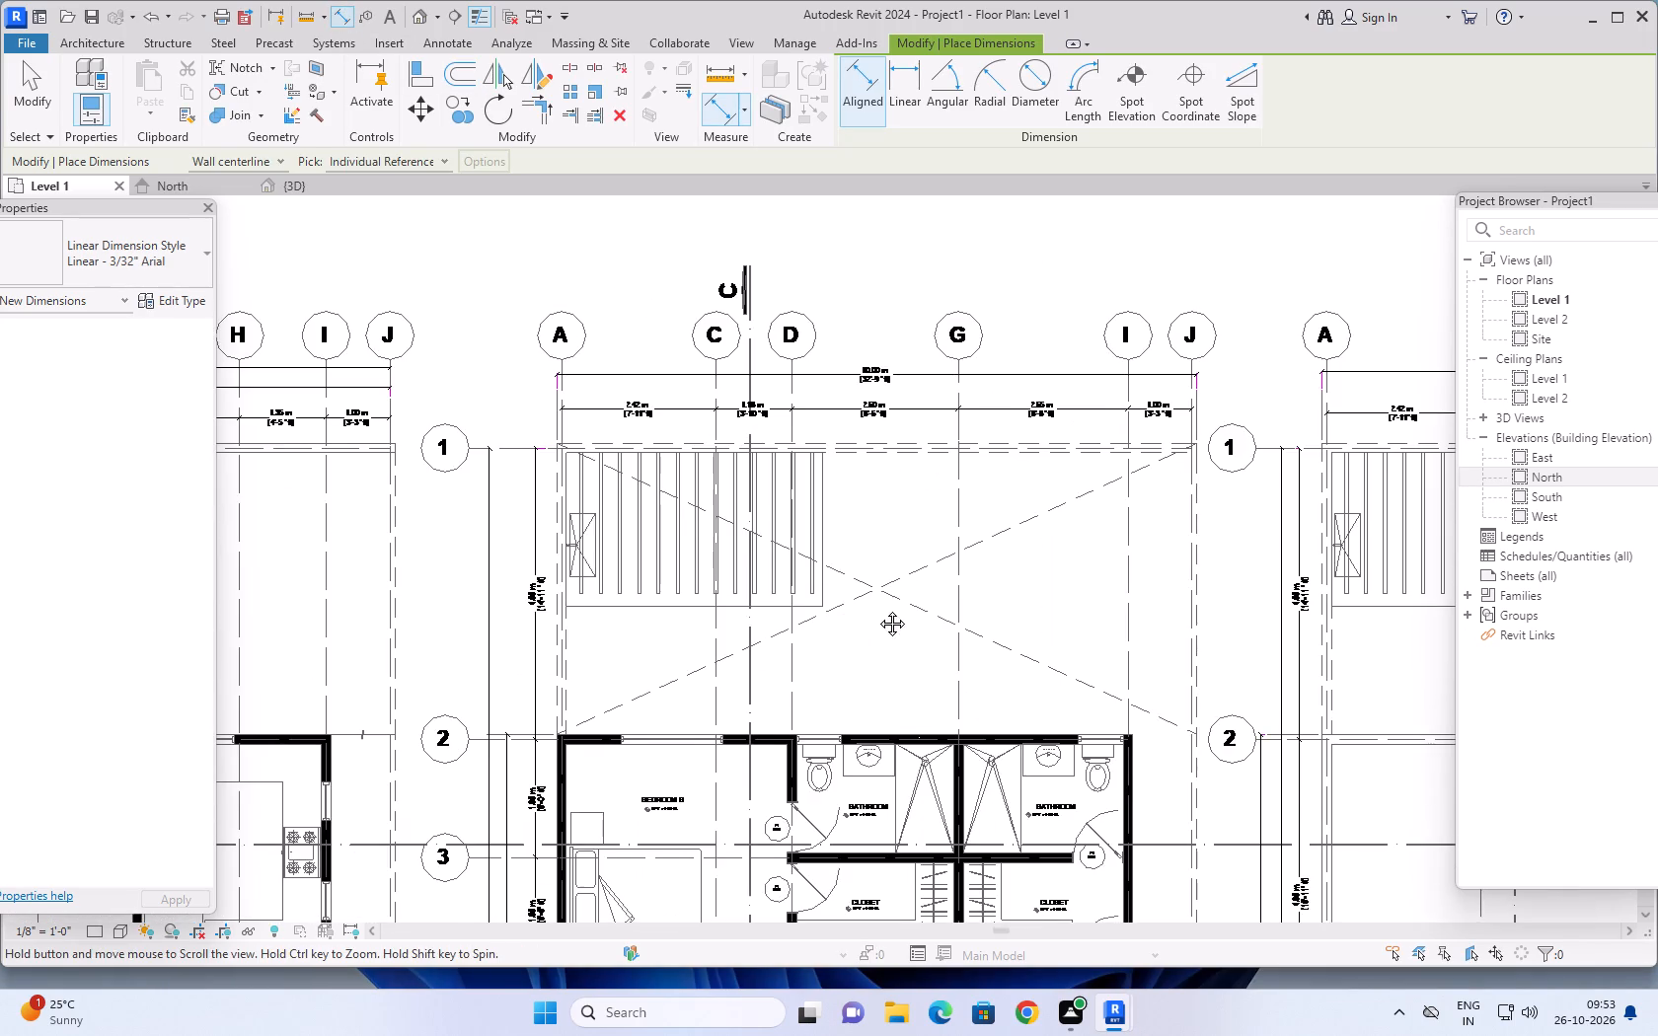
middle_click_drag(877, 609, 902, 503)
scroll(917, 583, "up", 11)
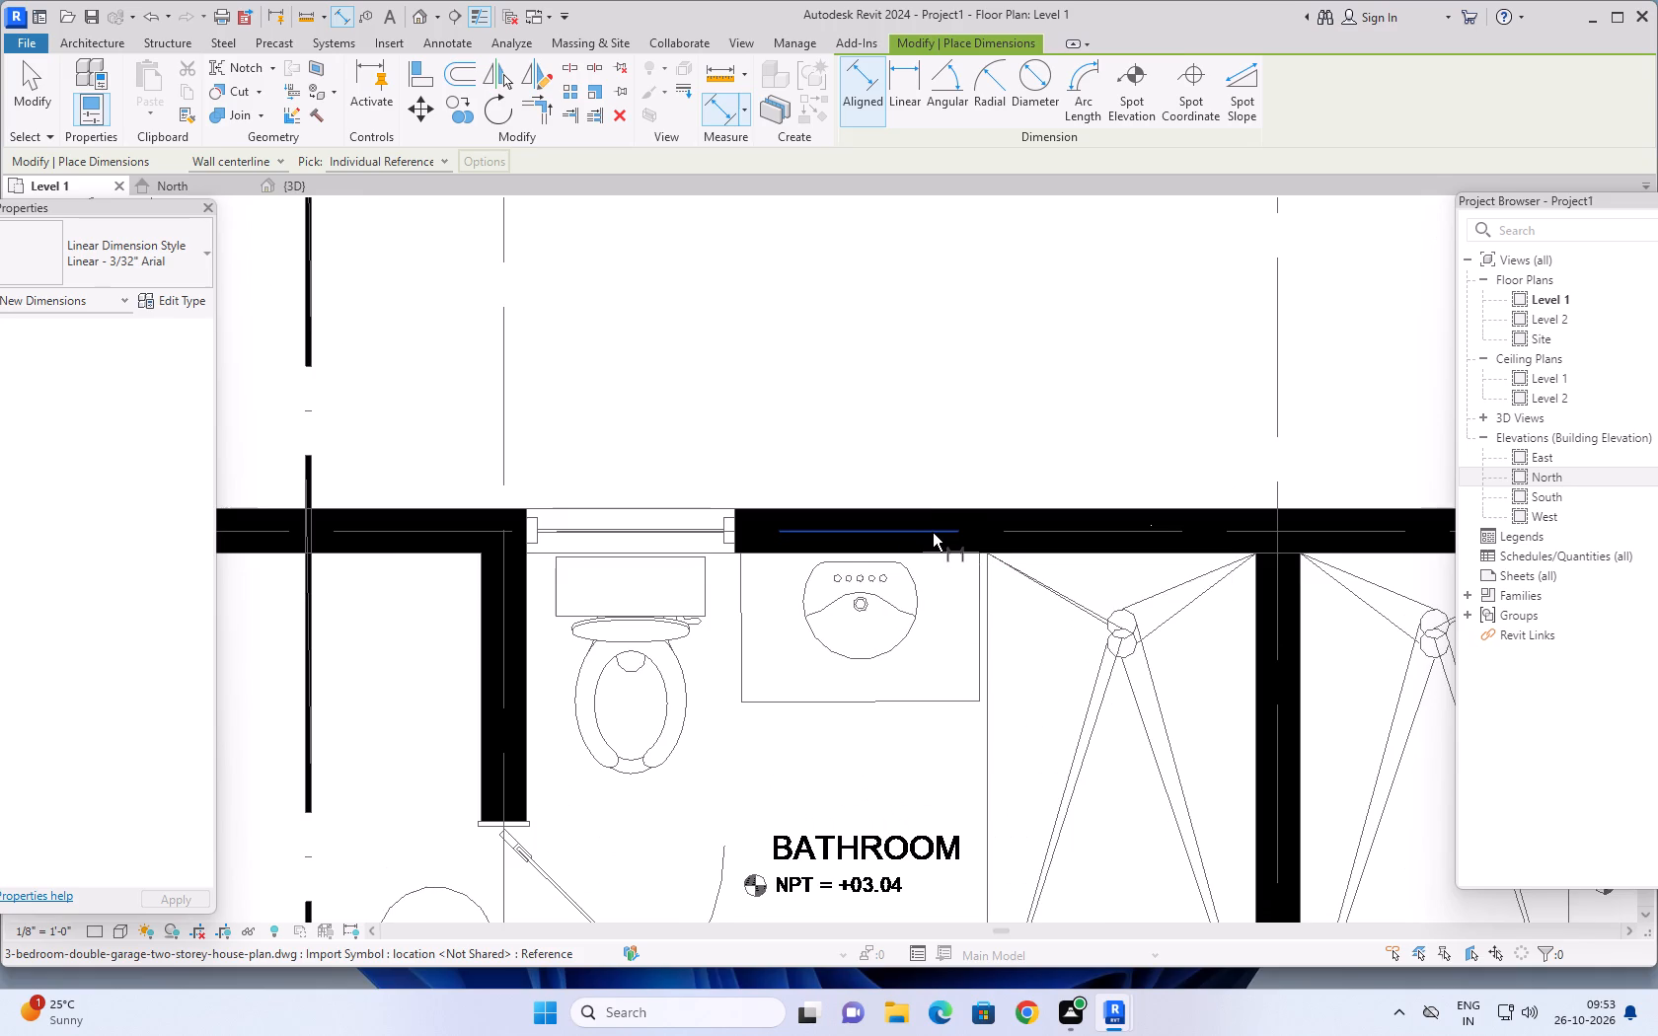
scroll(933, 533, "up", 2)
left_click(903, 500)
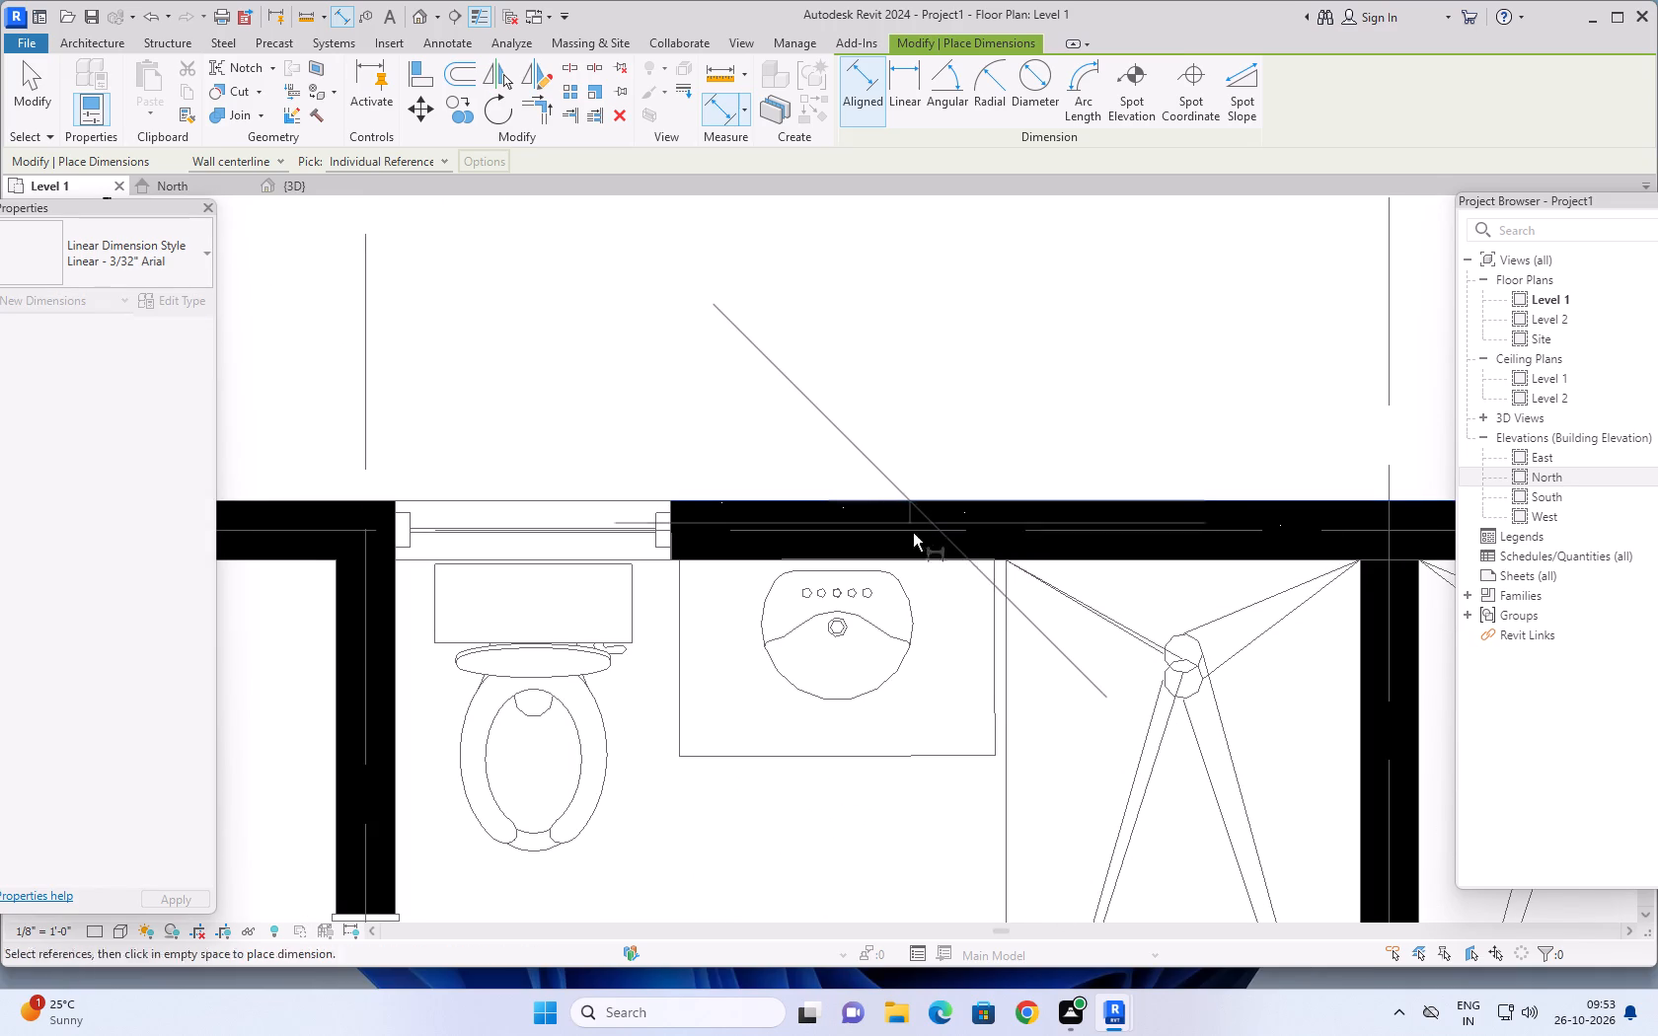
left_click(913, 560)
scroll(848, 551, "down", 6)
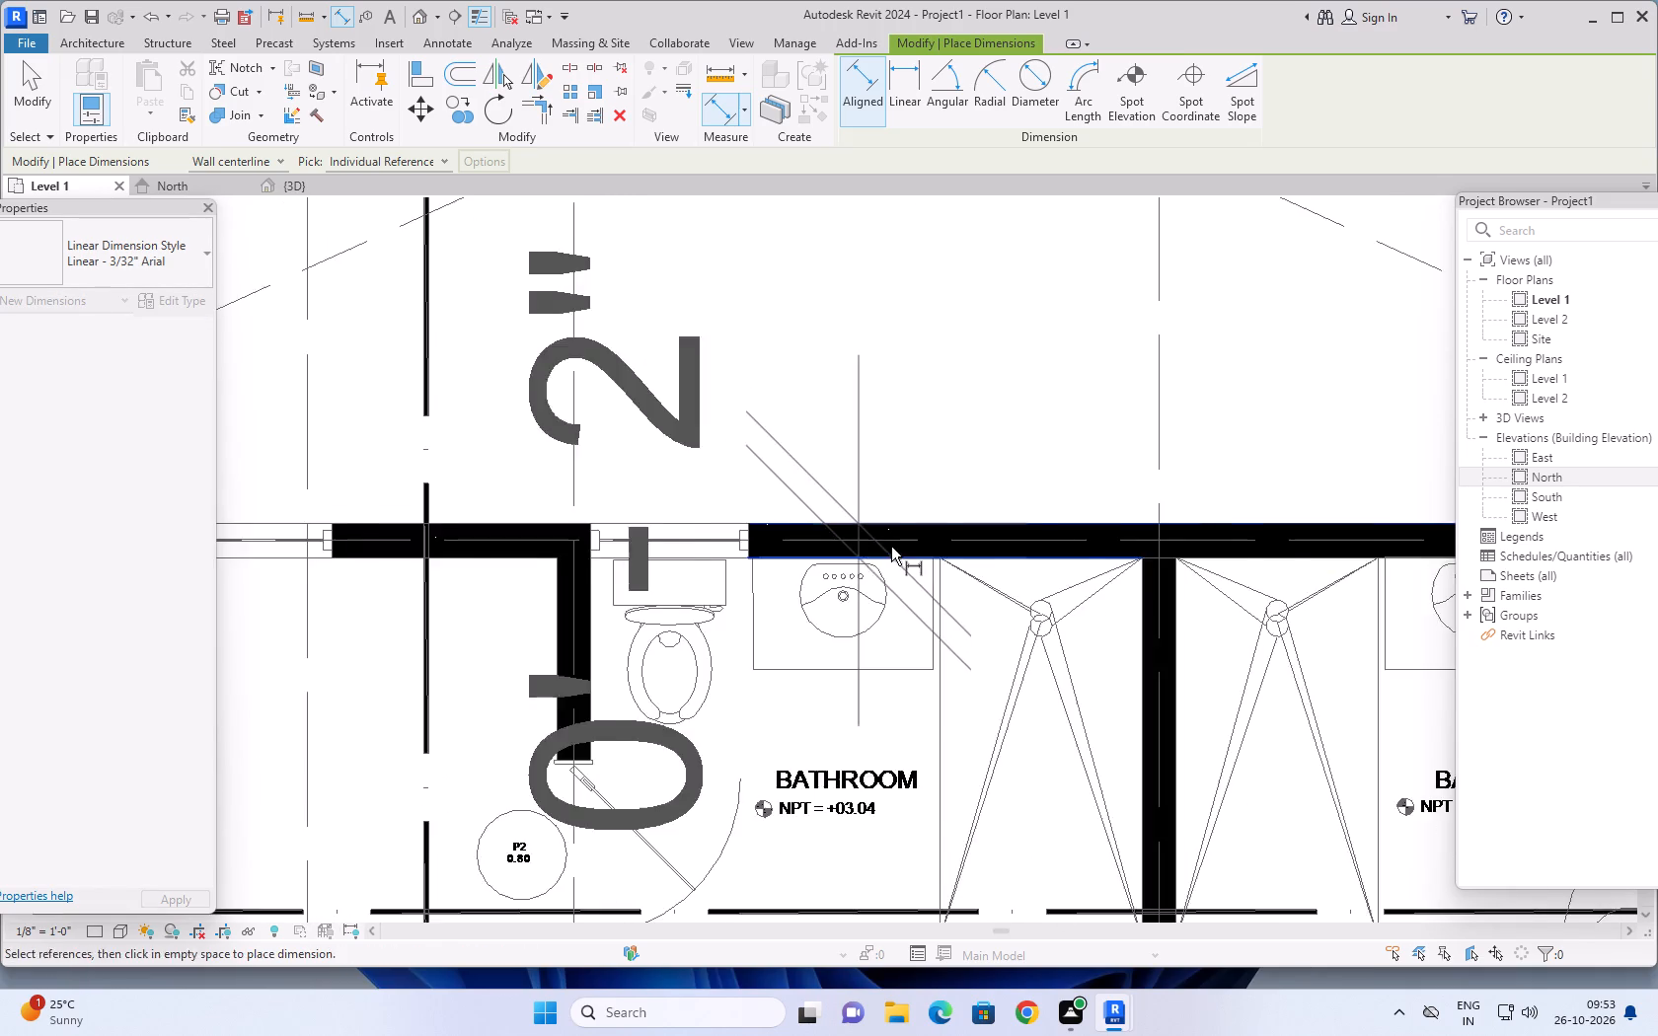
scroll(891, 547, "down", 5)
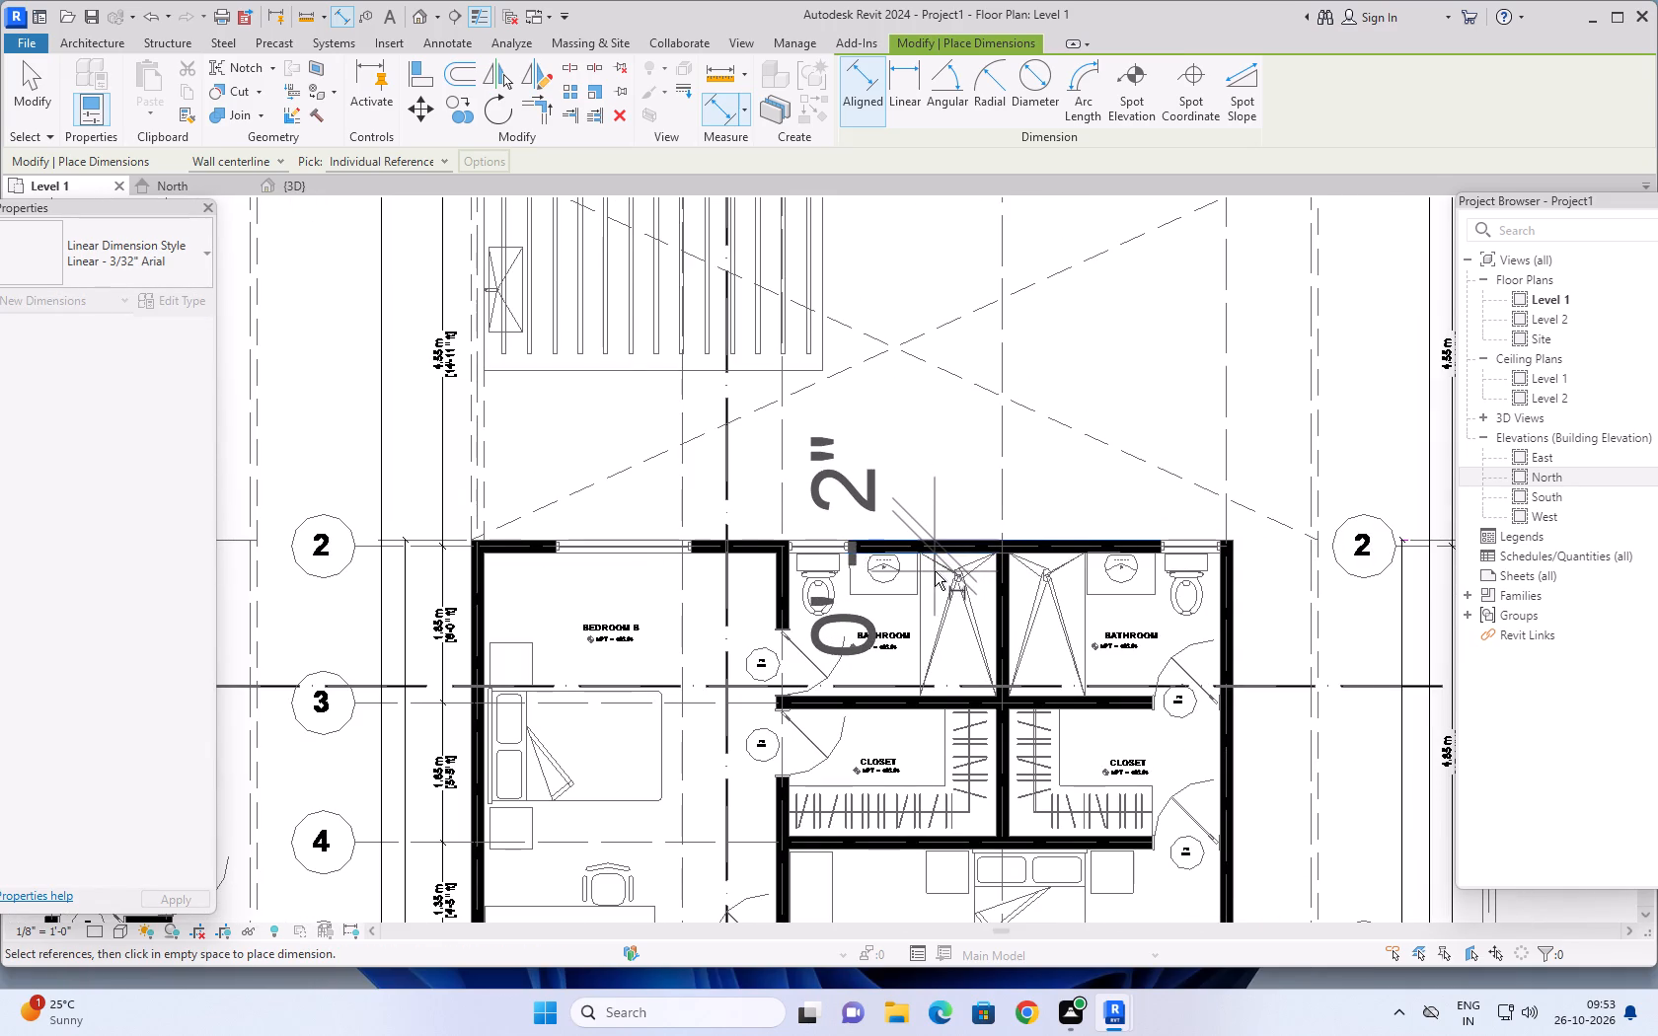
scroll(930, 566, "up", 1)
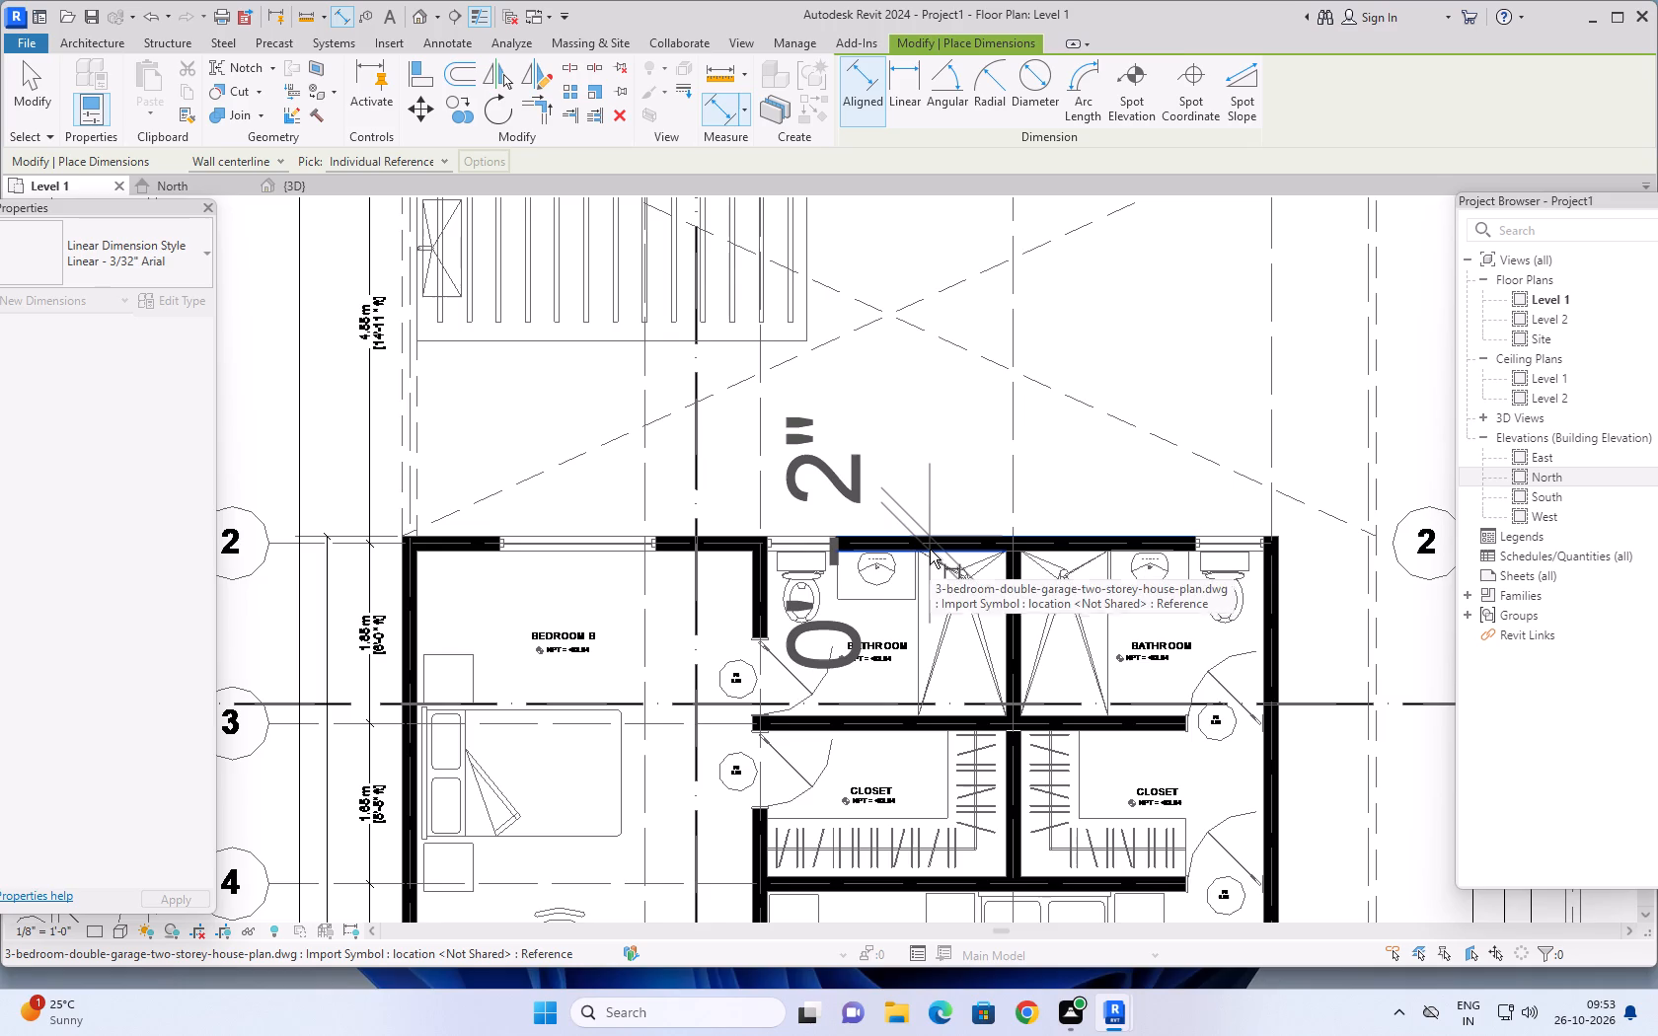
scroll(930, 550, "up", 4)
scroll(929, 544, "down", 3)
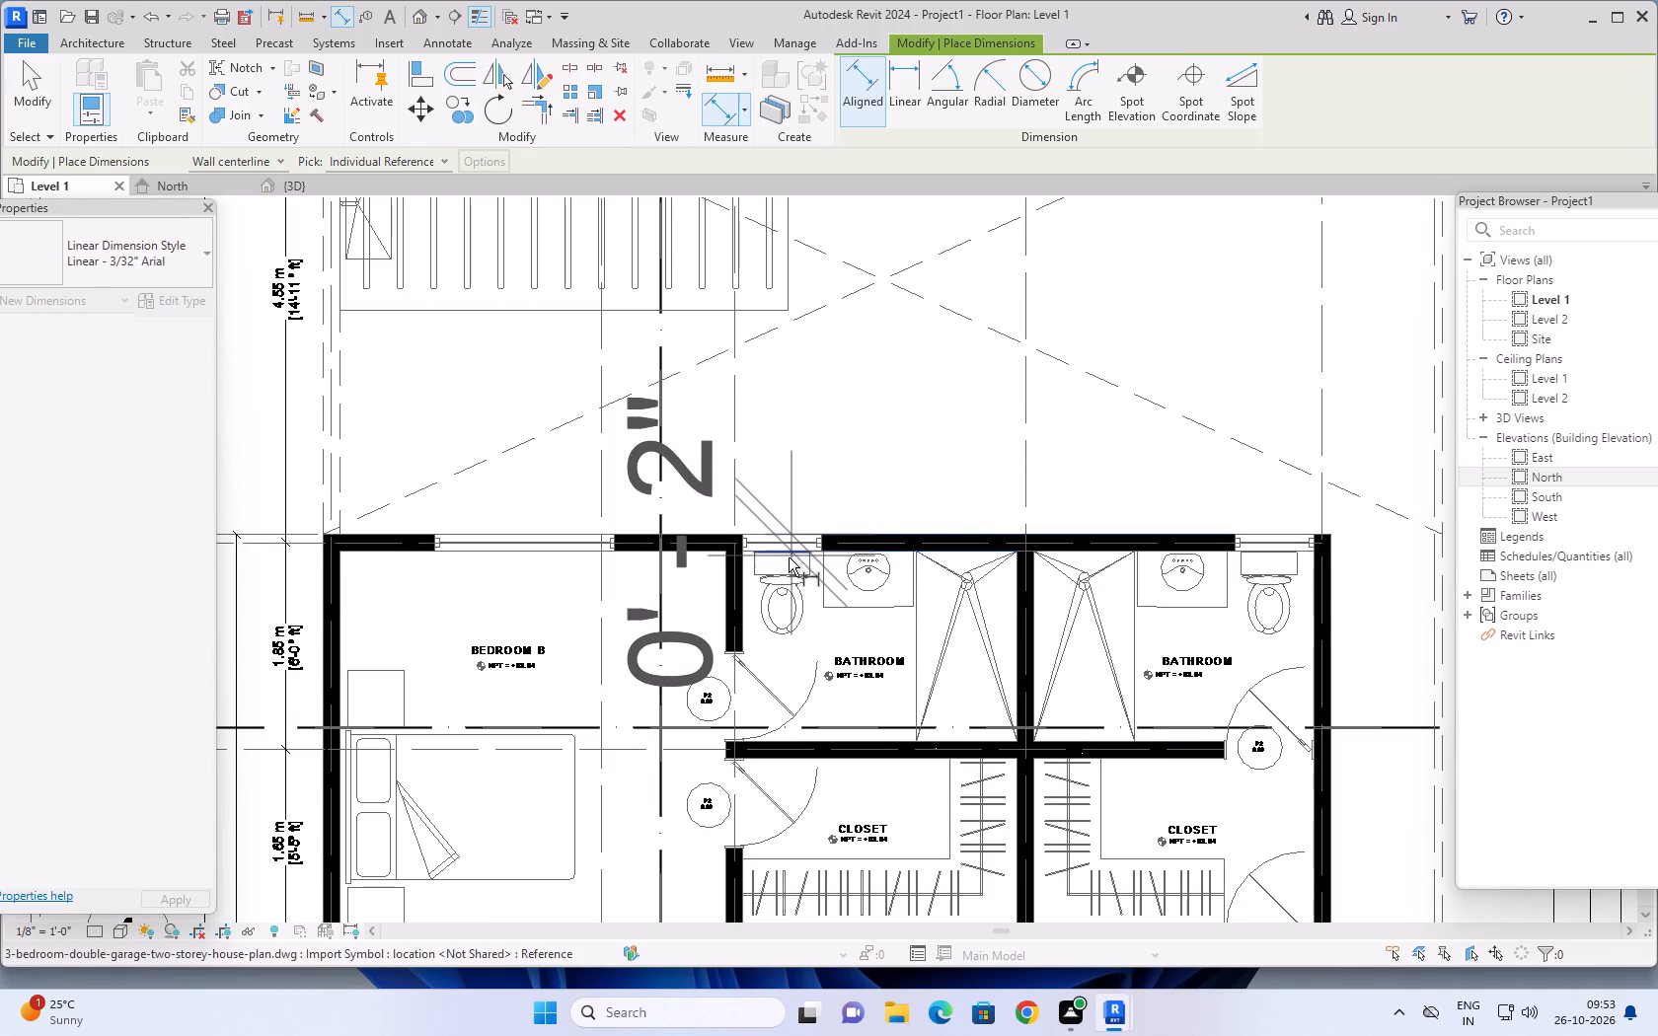
scroll(597, 577, "down", 1)
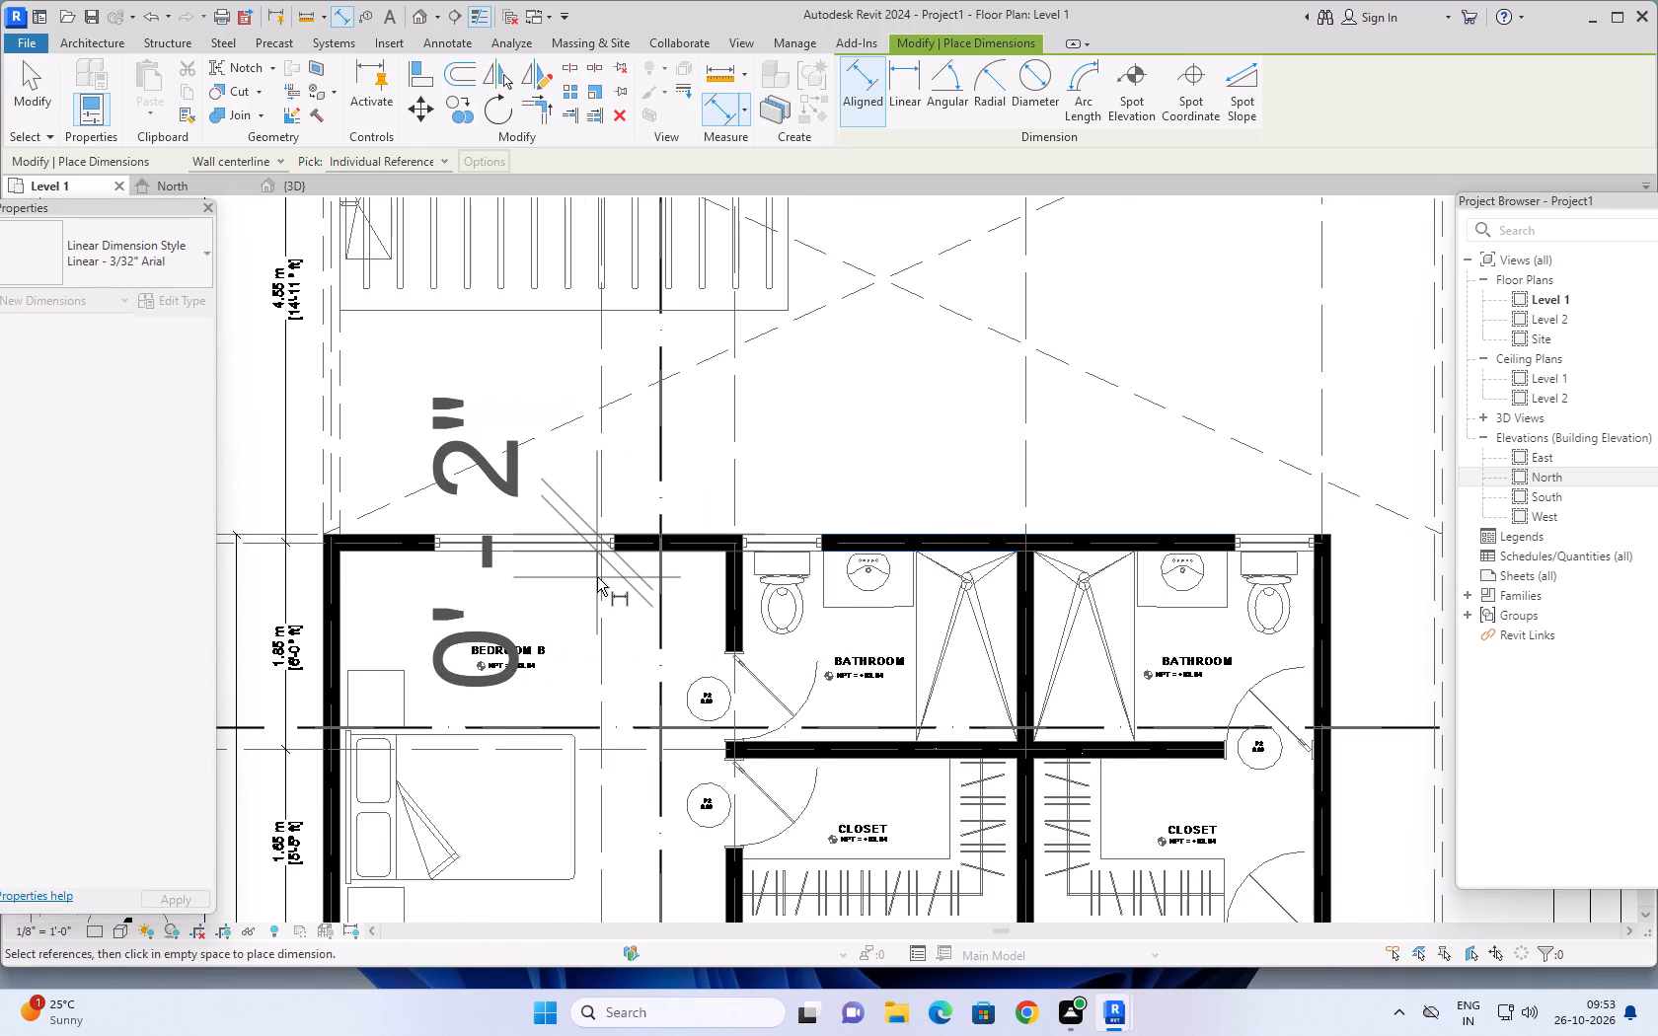
scroll(595, 576, "up", 4)
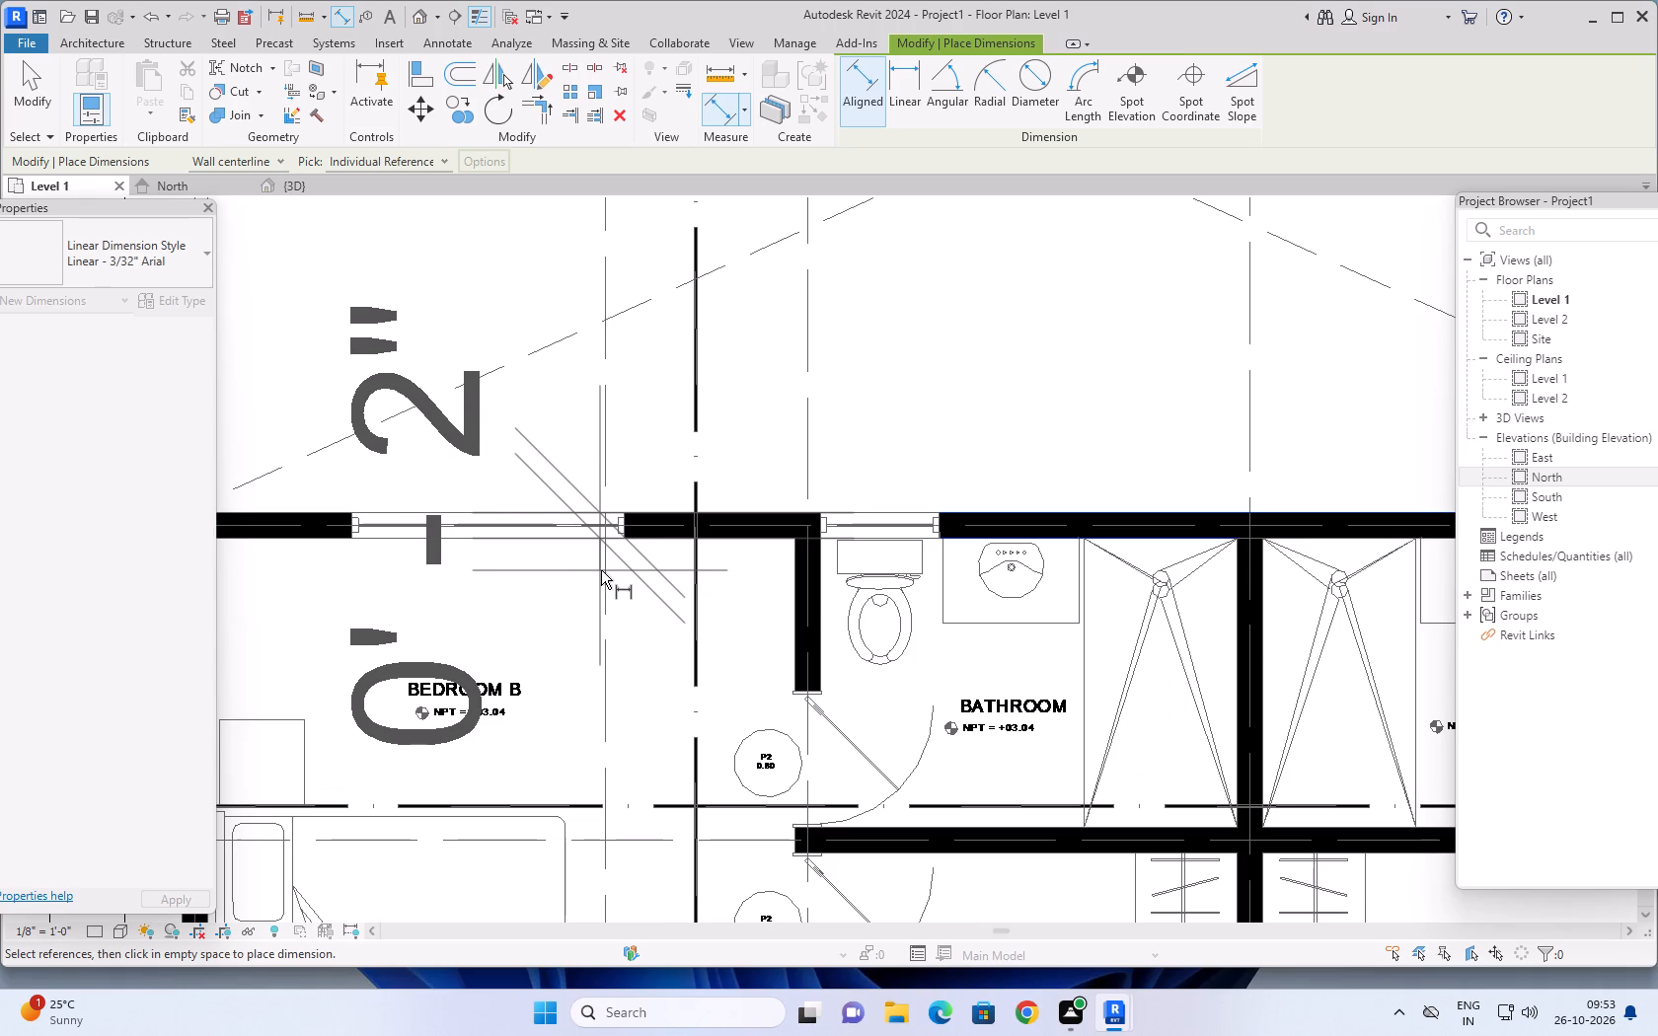
scroll(737, 577, "up", 3)
key("Escape")
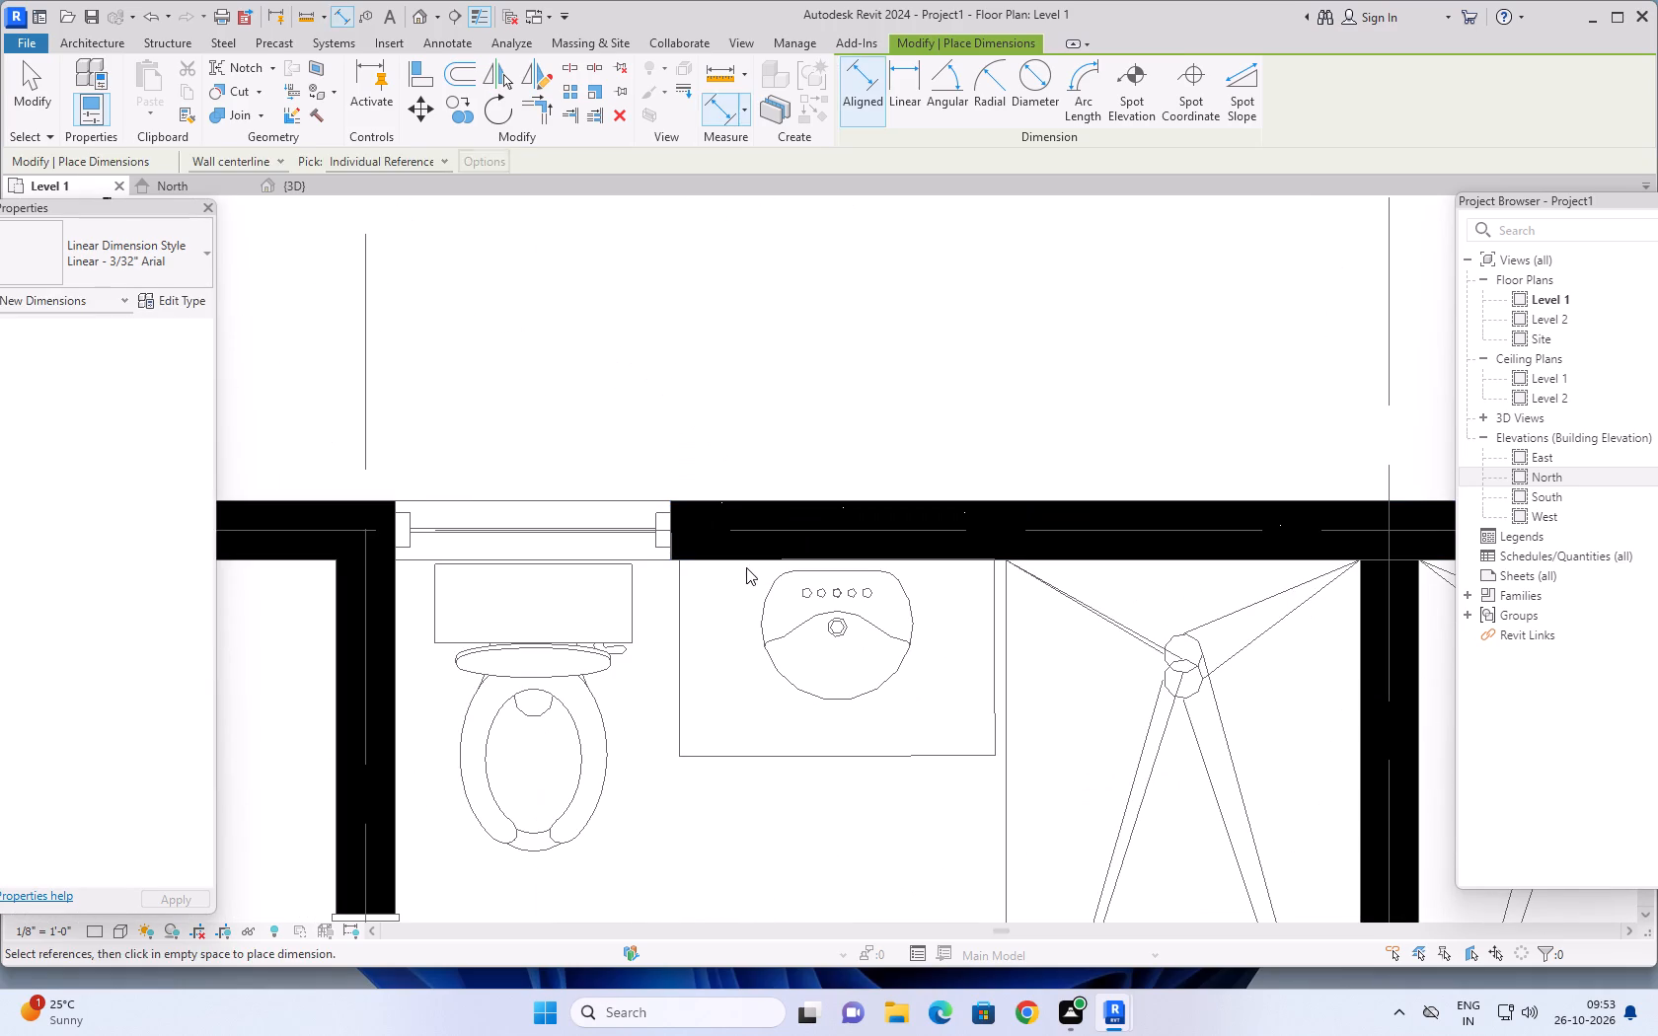
key("Escape")
Unpin the linked 3-bedroom double-garage two-storey house plan DWG in the Level 1 view.
scroll(748, 568, "down", 20)
scroll(748, 568, "down", 2)
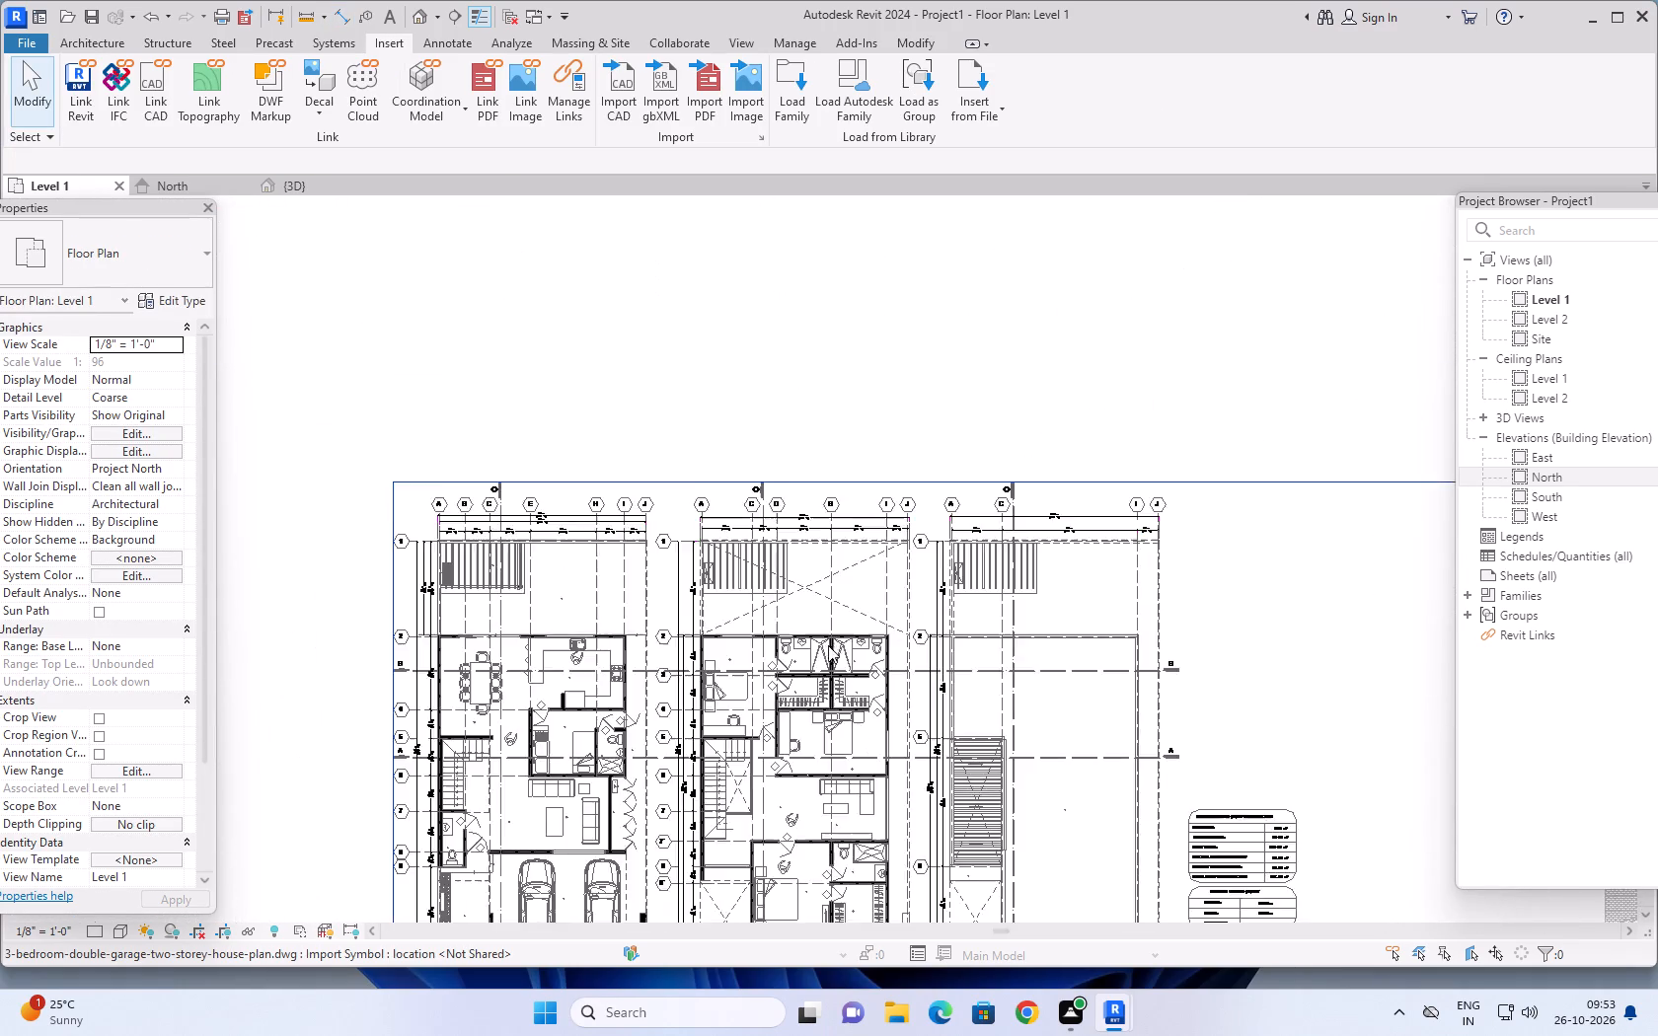
scroll(828, 645, "down", 3)
middle_click_drag(1117, 440, 1028, 332)
scroll(1056, 355, "down", 3)
middle_click_drag(1094, 351, 1061, 358)
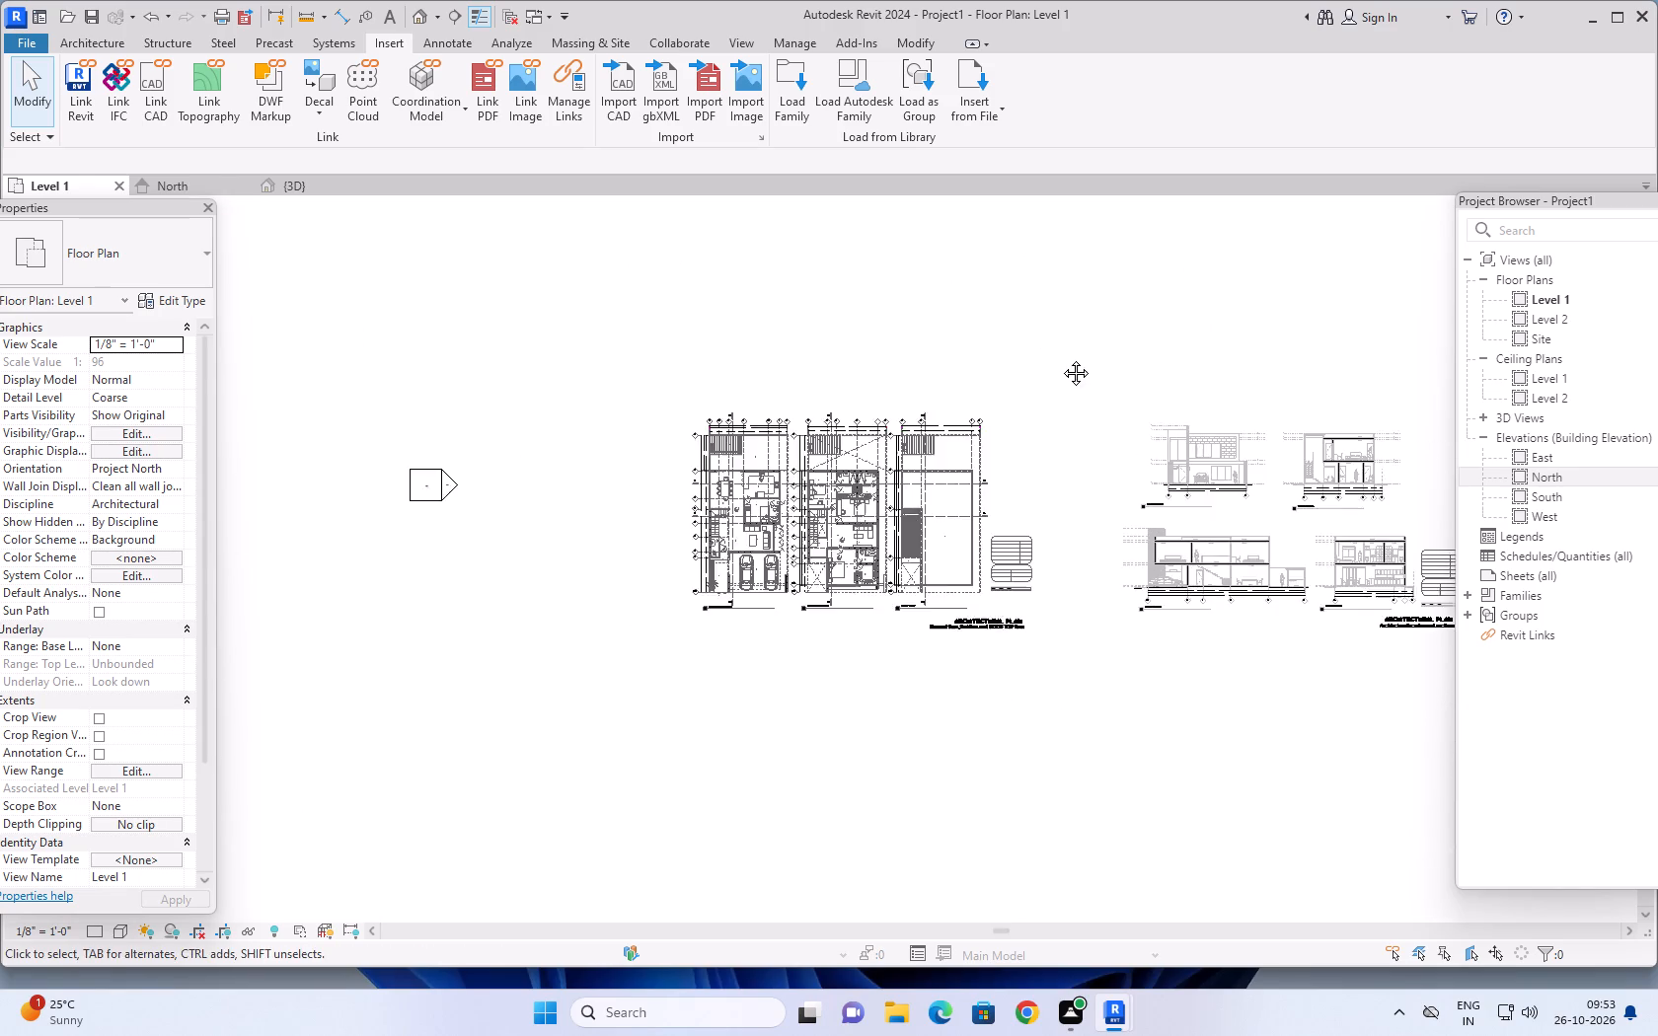
middle_click_drag(1061, 358, 882, 438)
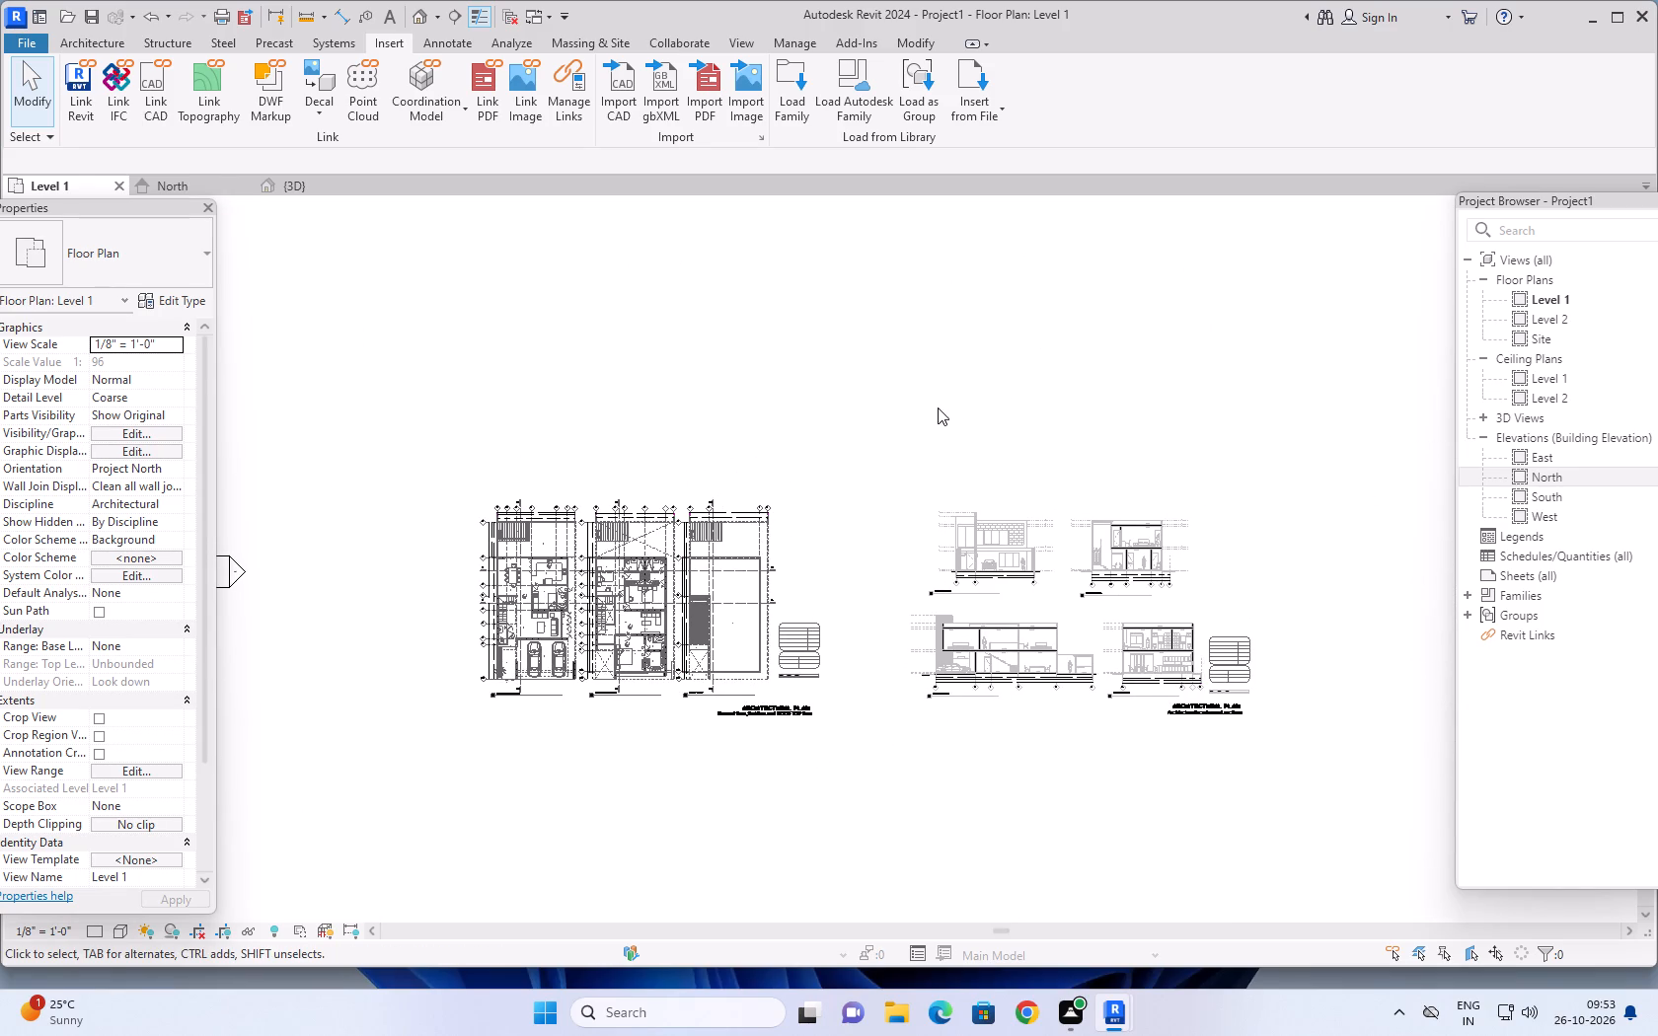
key("Escape")
key("Escape")
left_click(762, 507)
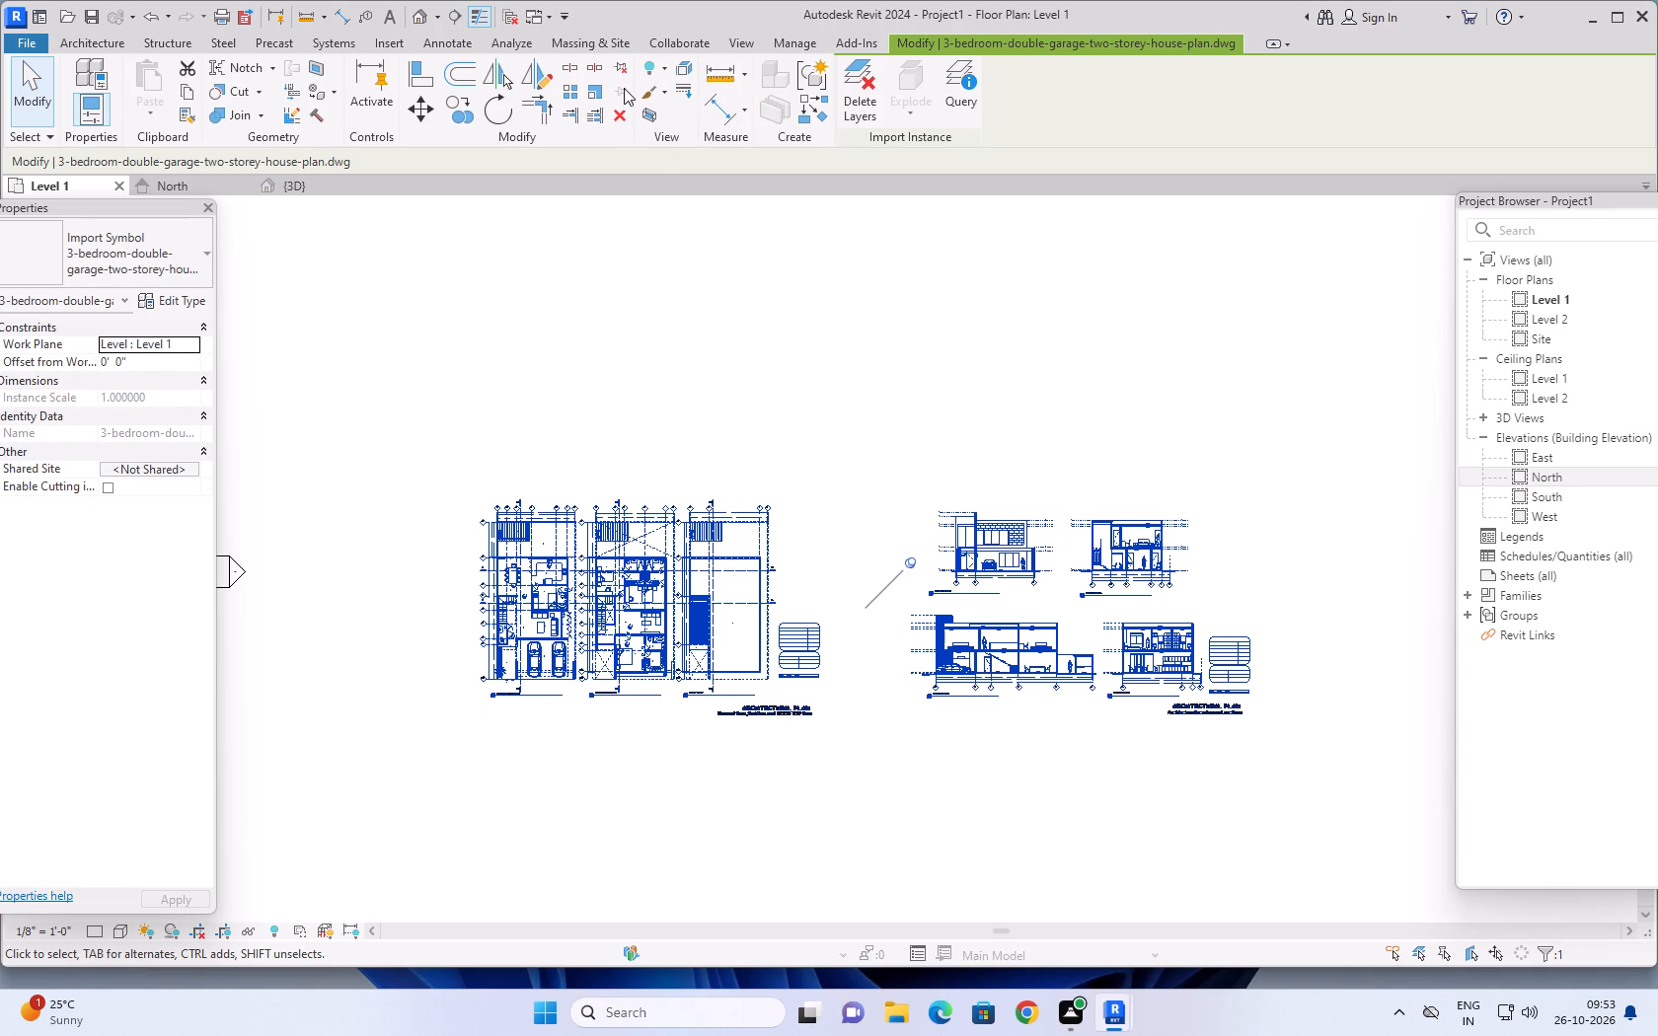
left_click(621, 68)
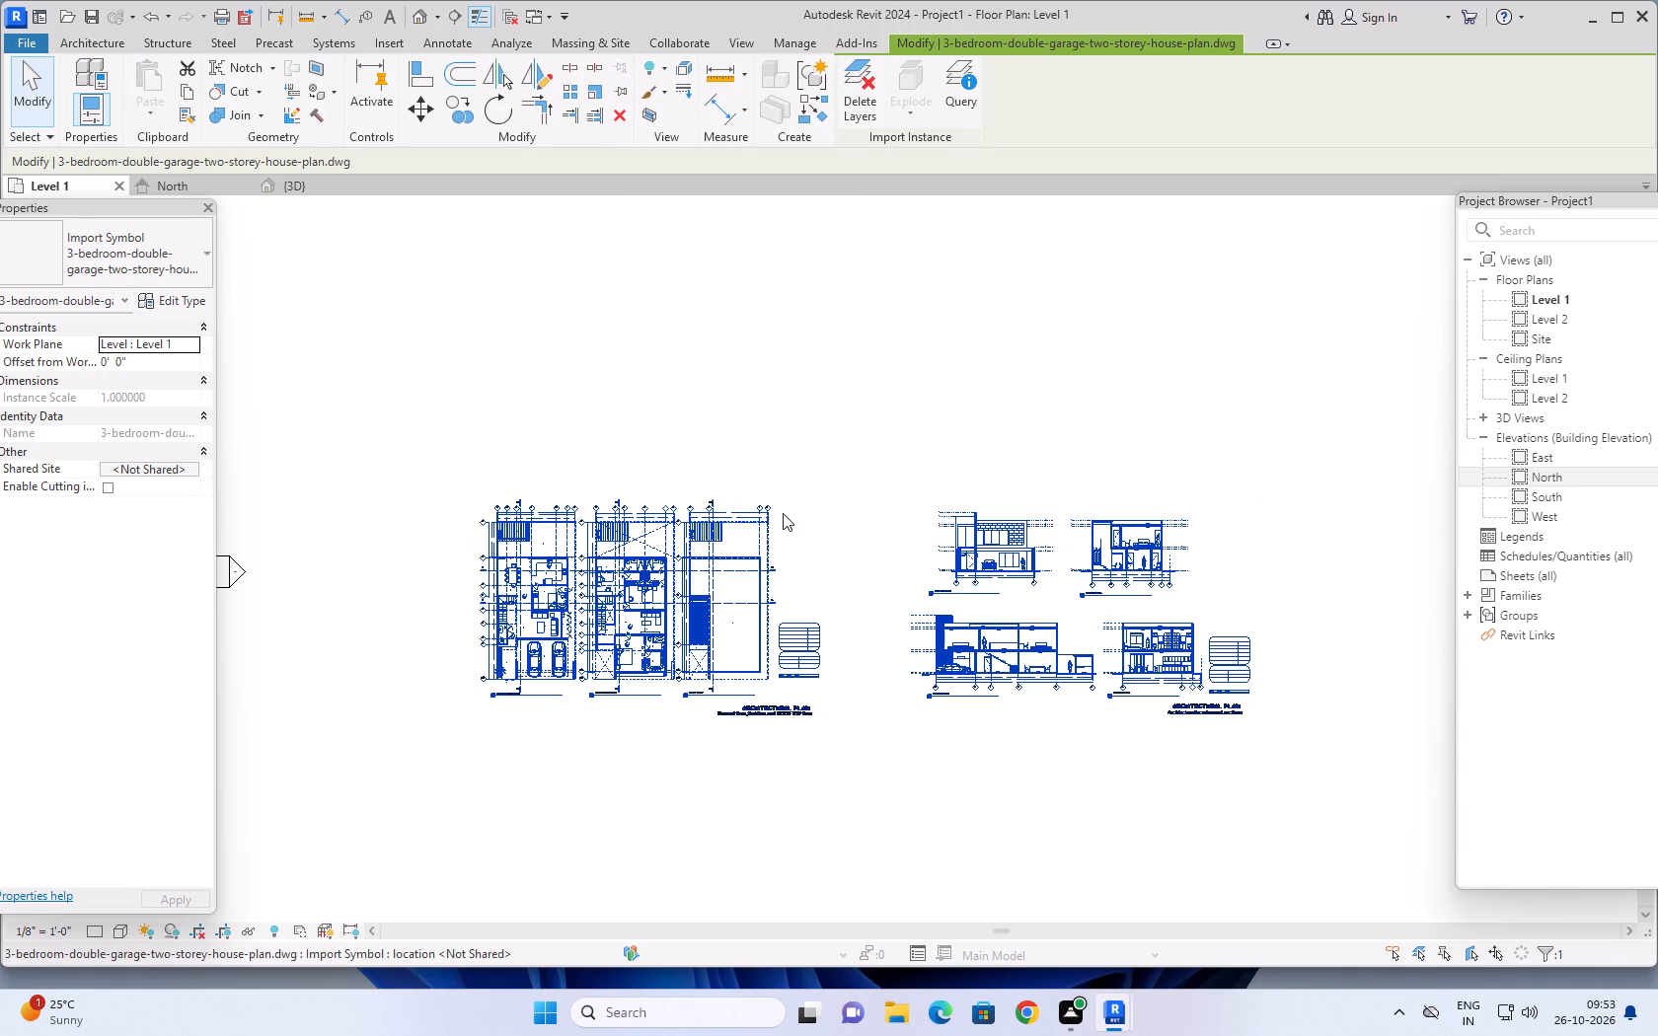
key("Escape")
key("Escape")
key("Escape")
key("Escape")
key("Escape")
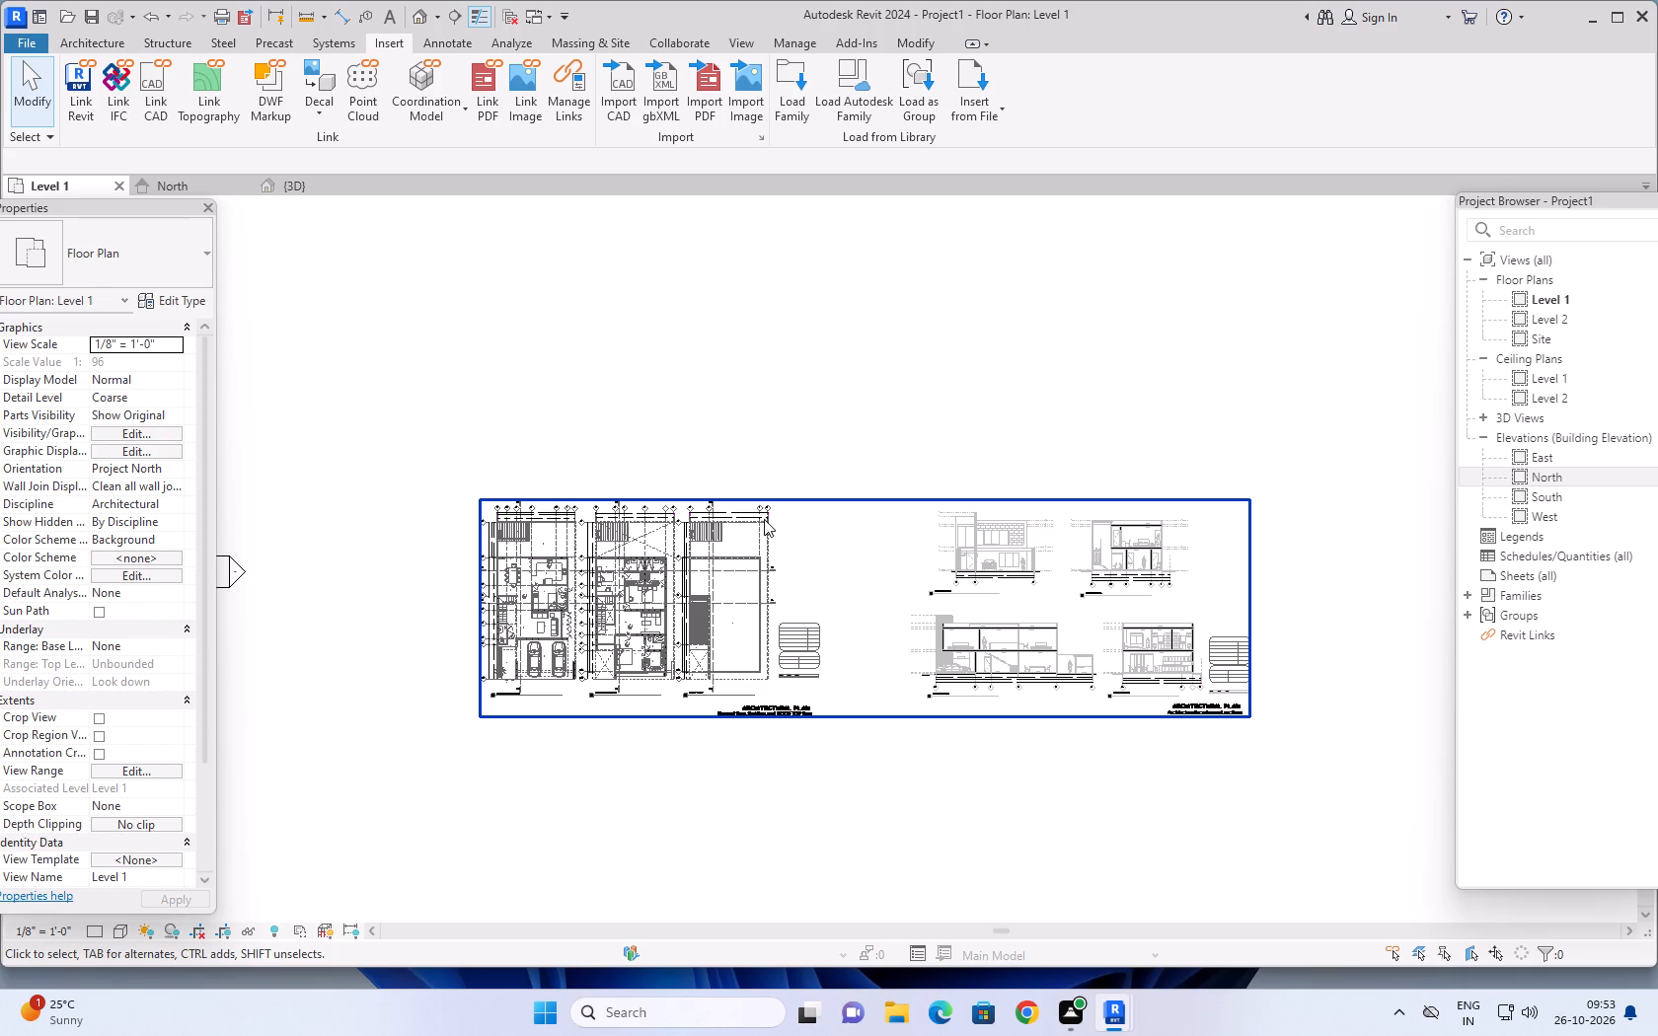
Delete the linked two-storey house plan DWG from the Level 1 view.
left_click(764, 519)
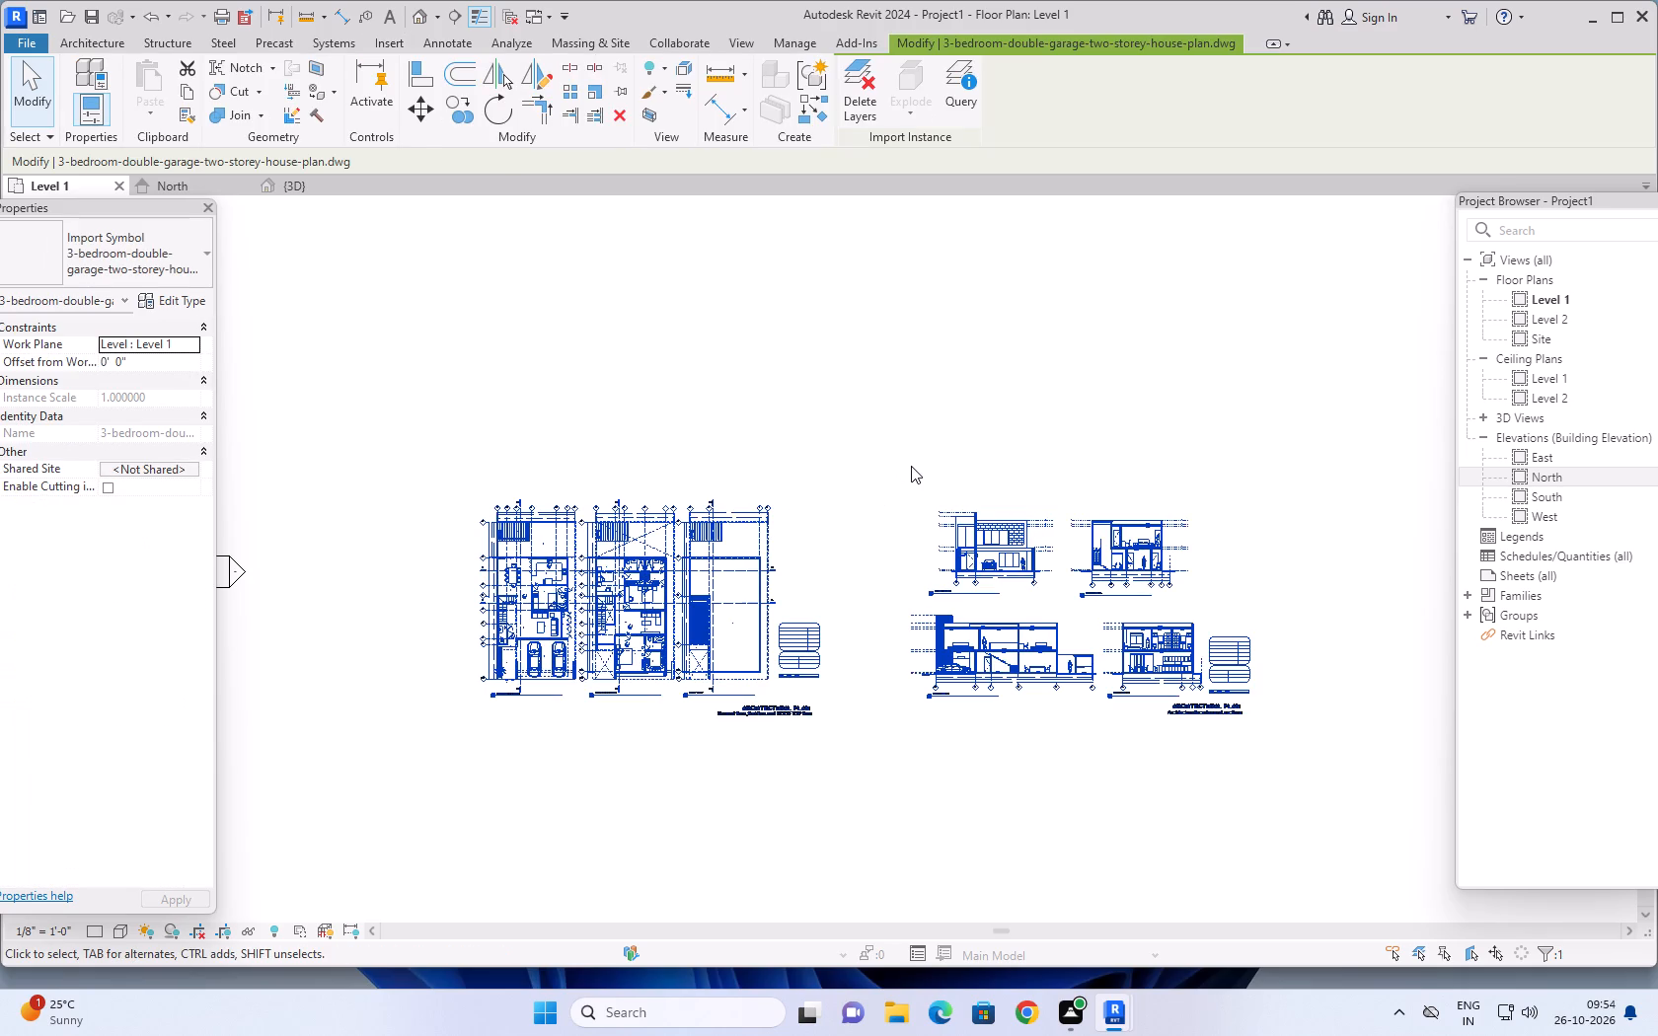
key("Delete")
scroll(939, 500, "down", 3)
middle_click_drag(942, 461, 925, 478)
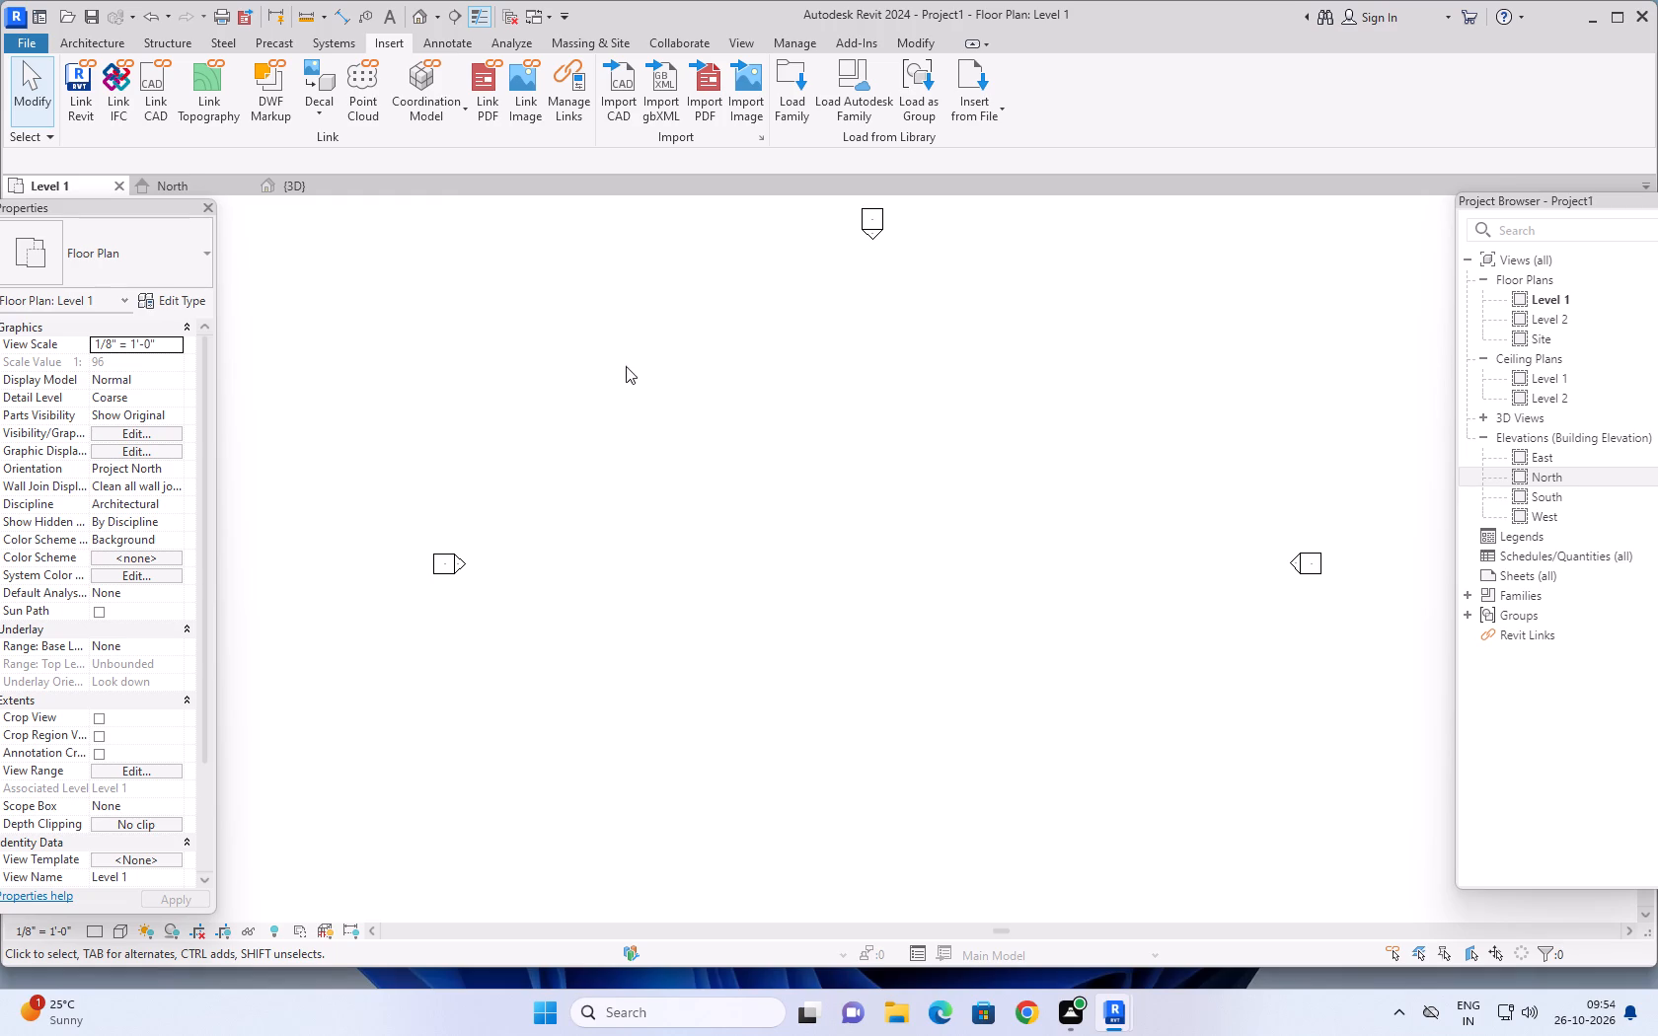
Link the CAD file 35X65'.dwg from Documents at Level 1 with Auto-Detect import units and Auto - Center to Center positioning.
left_click(155, 83)
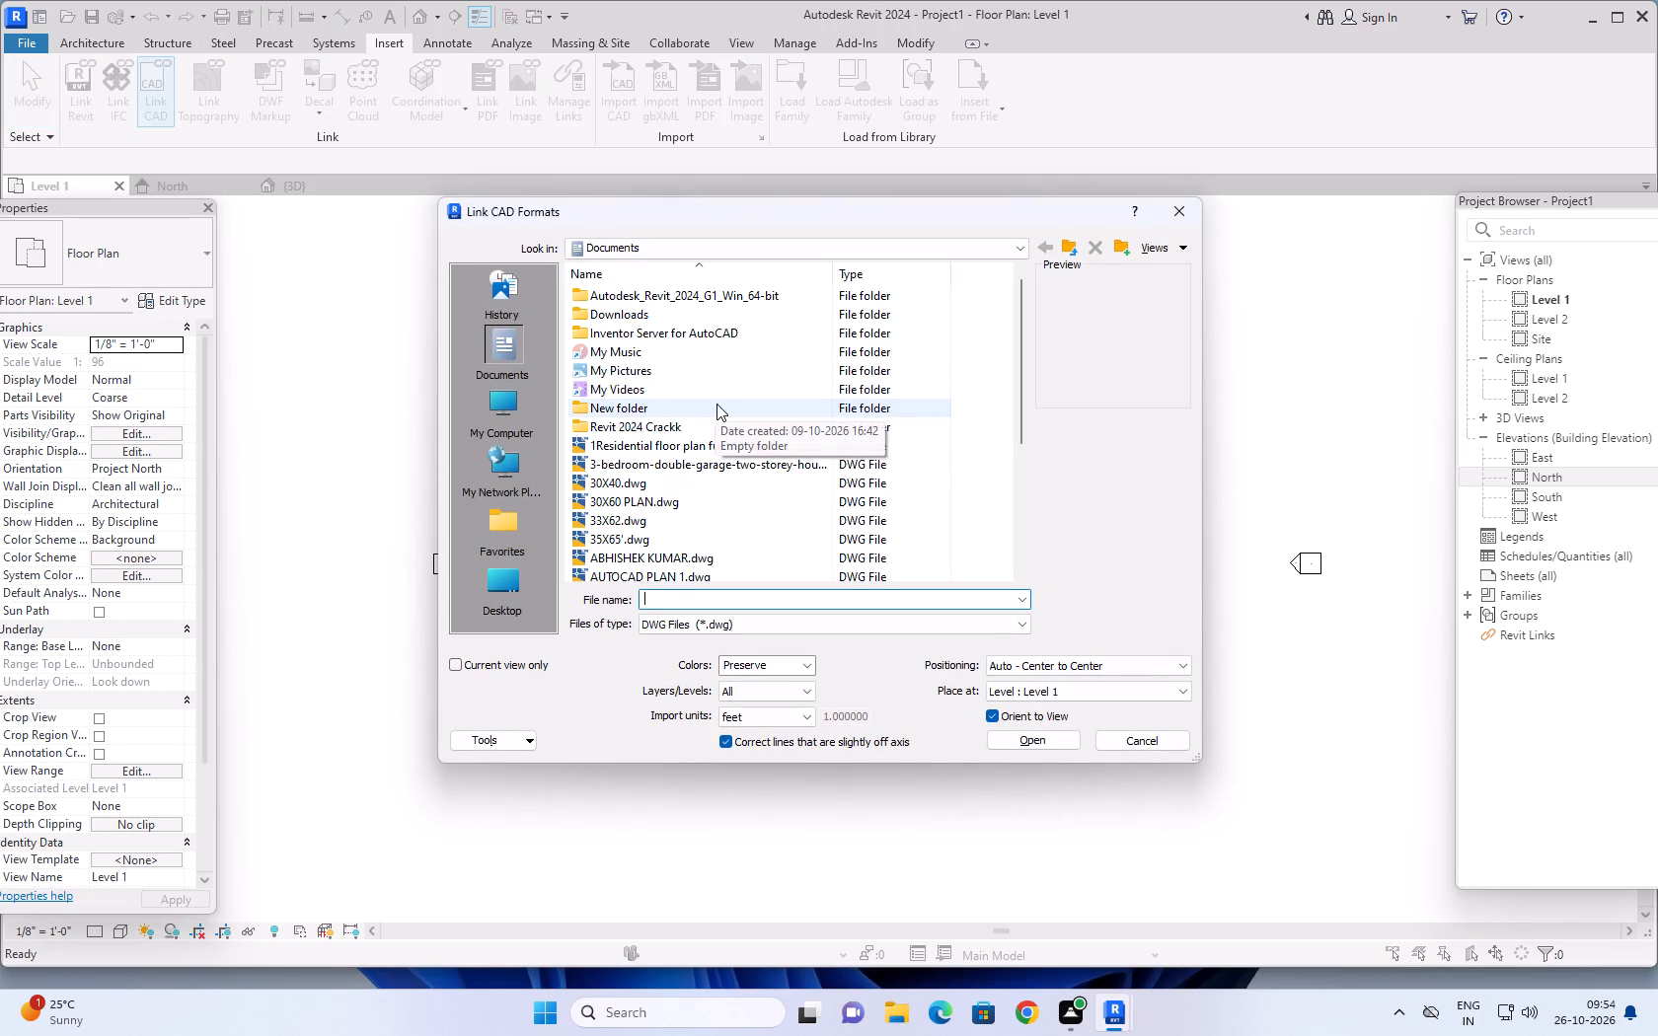
scroll(686, 438, "down", 2)
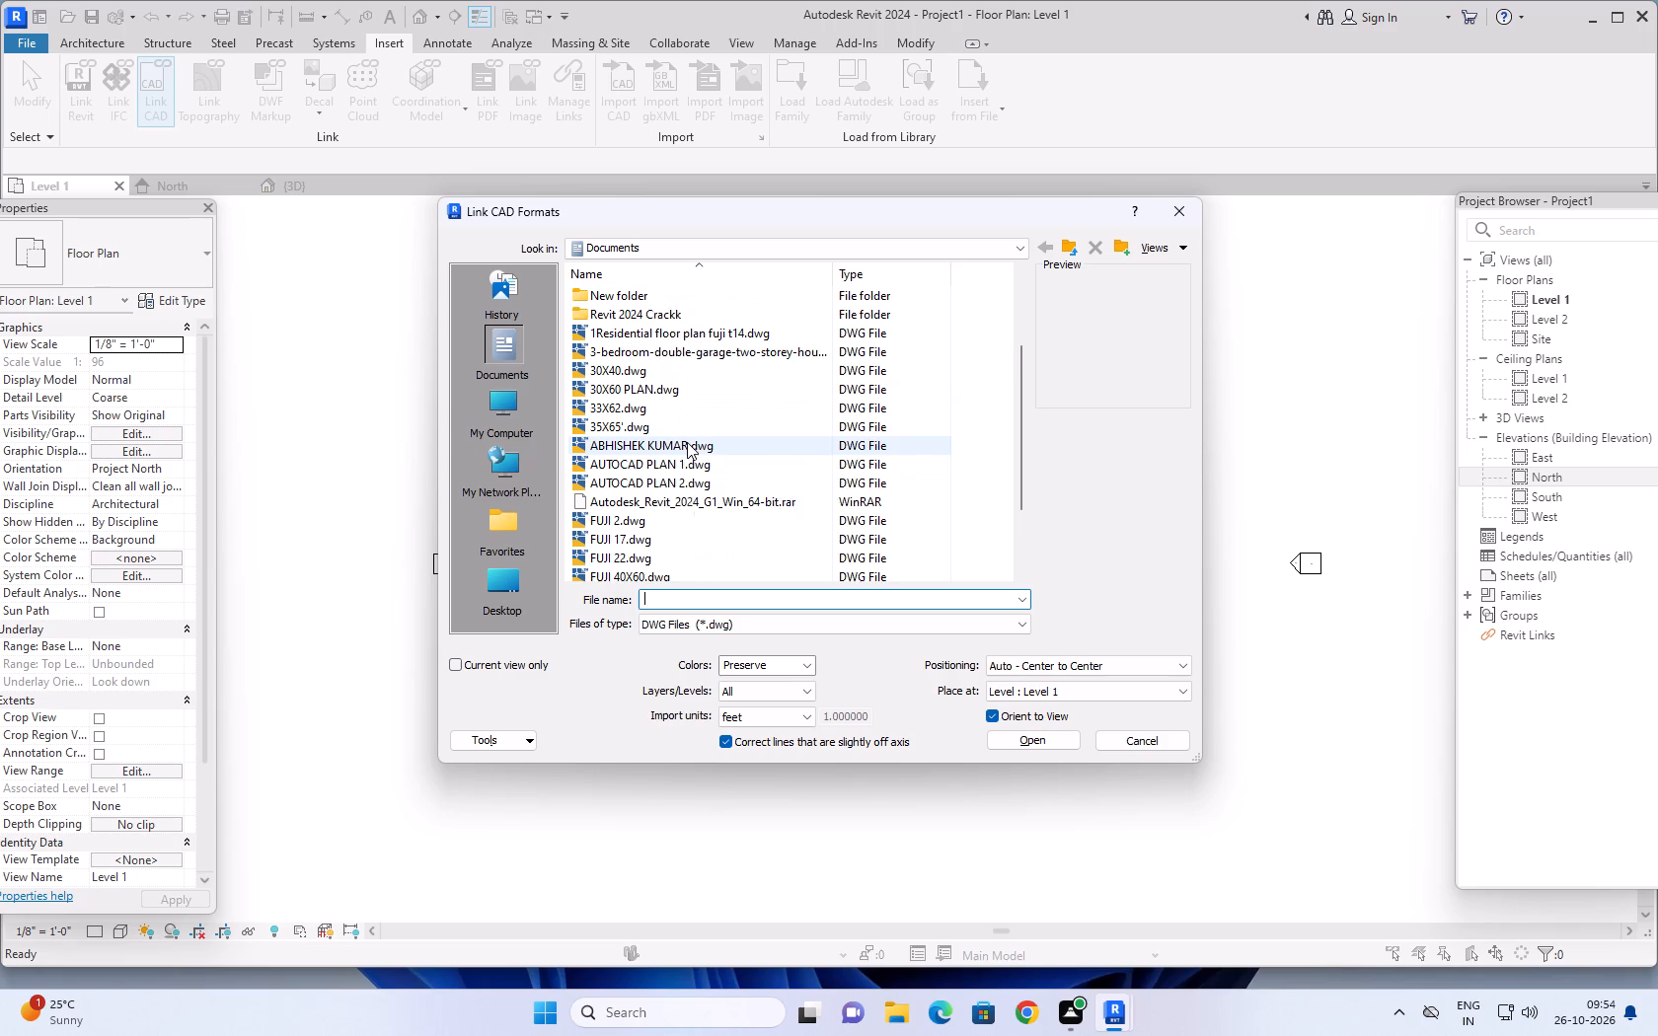
scroll(687, 442, "down", 9)
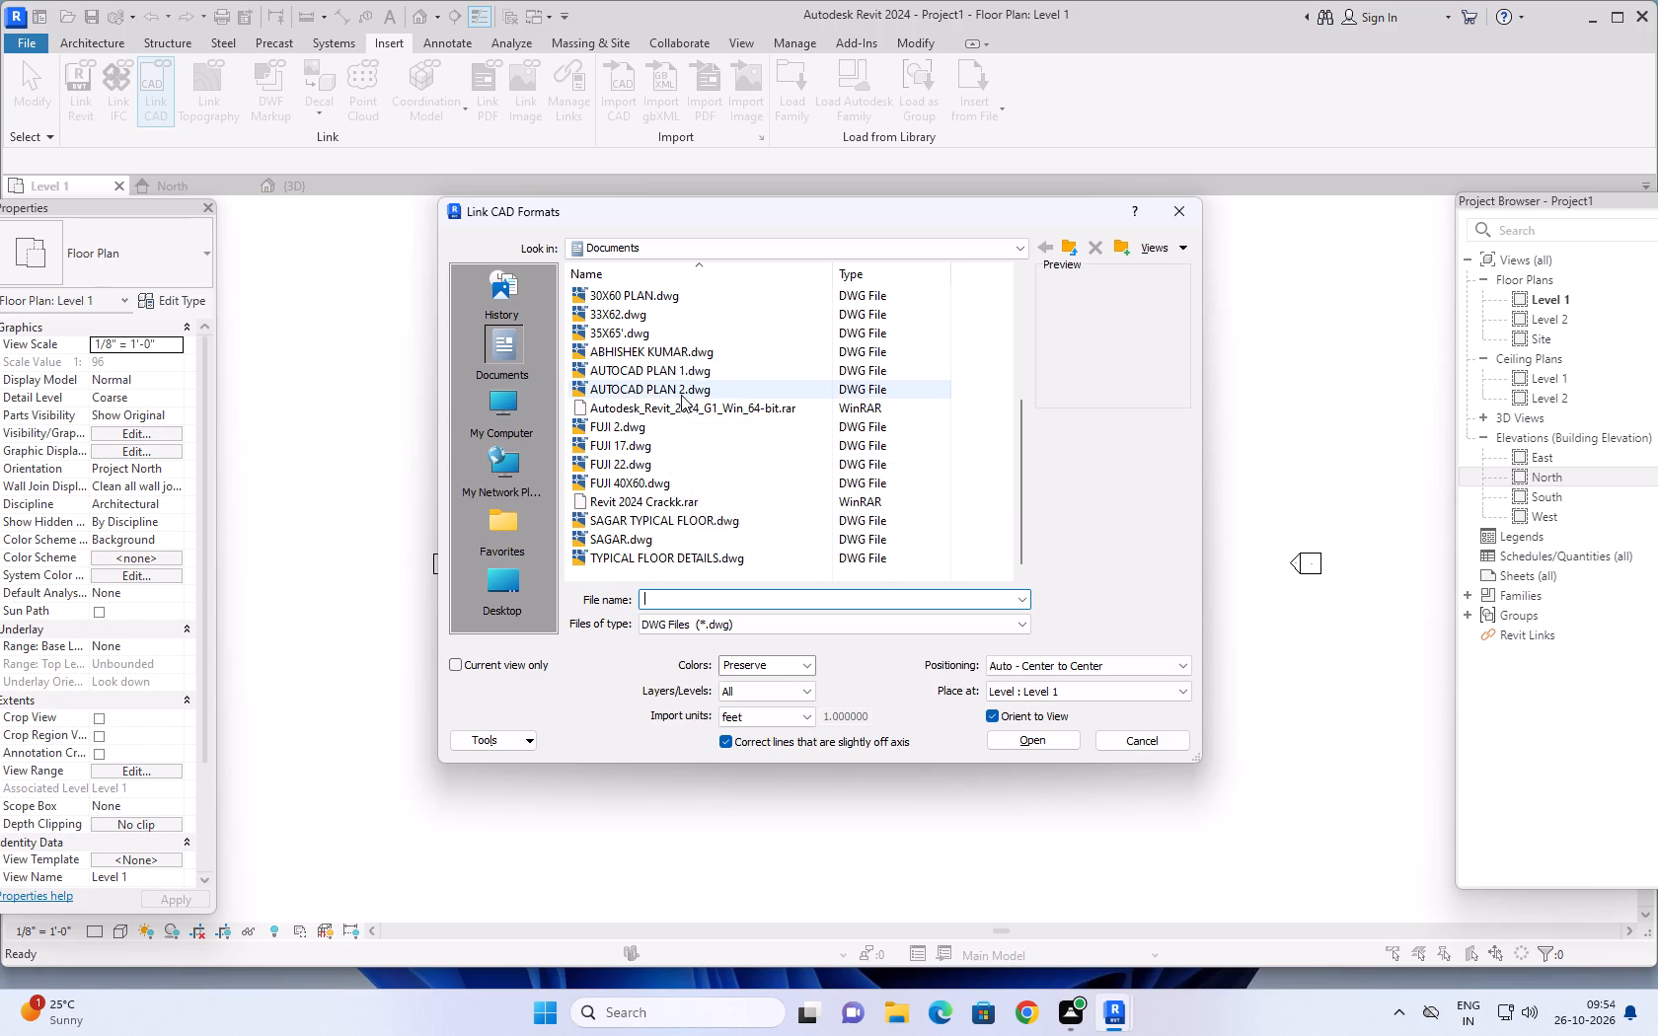
scroll(681, 395, "up", 4)
scroll(681, 395, "down", 2)
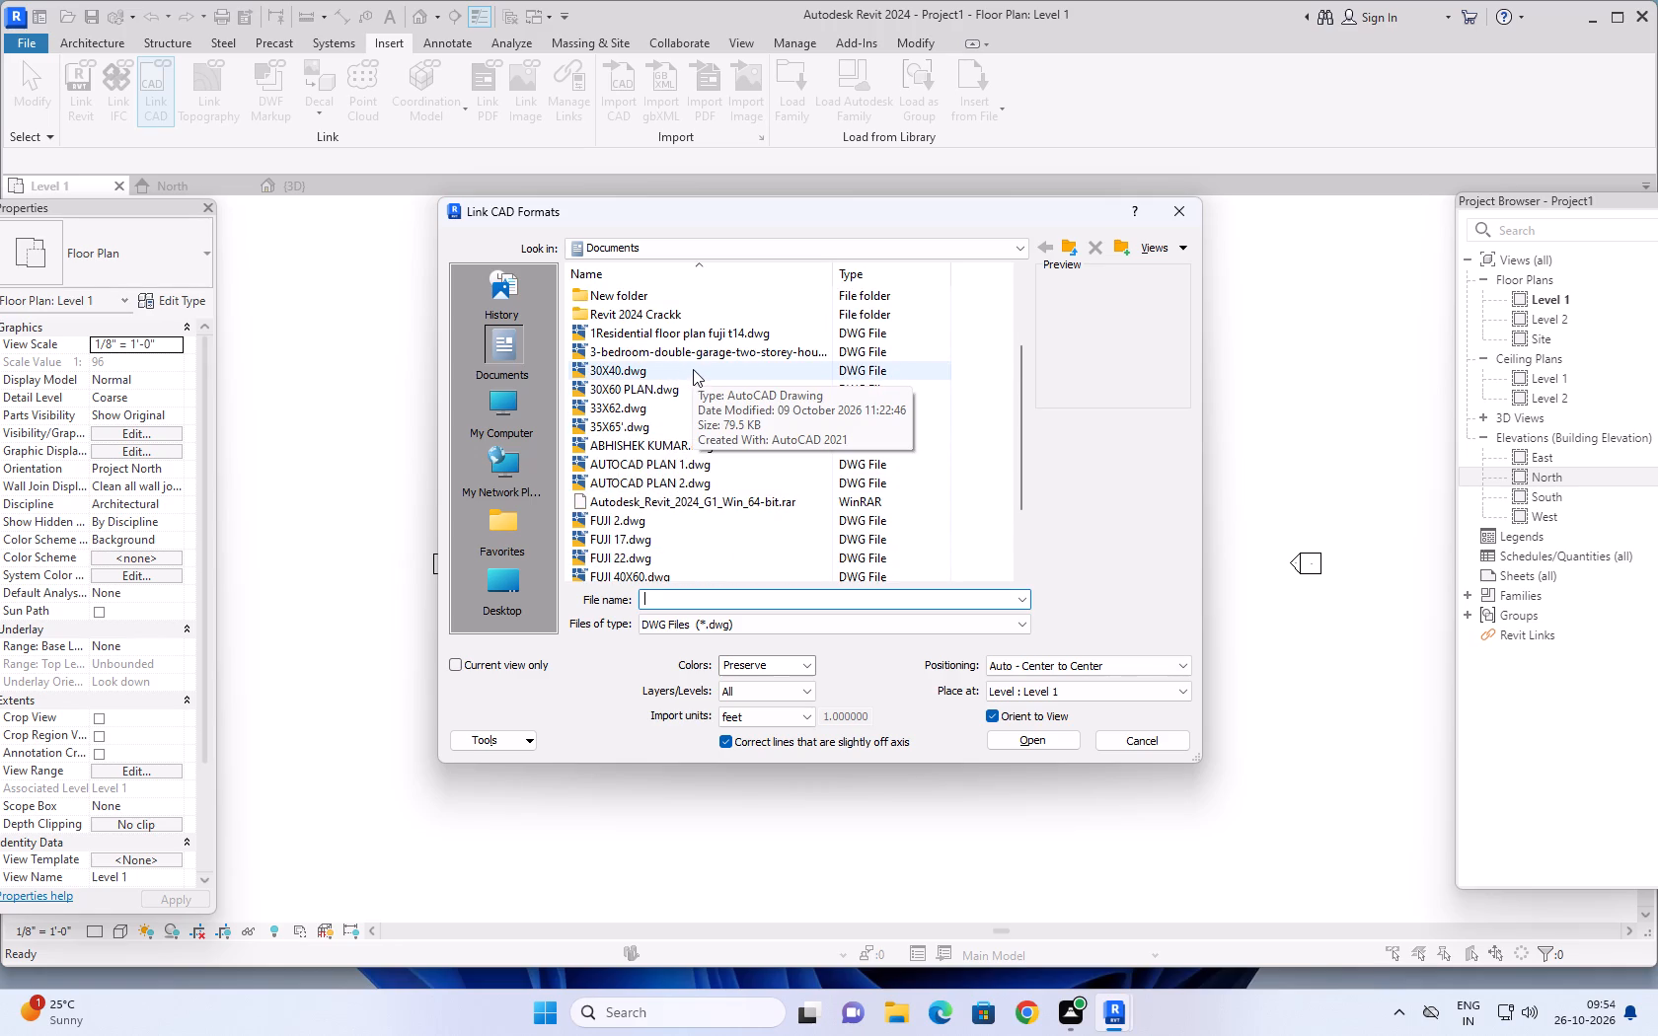
left_click(655, 427)
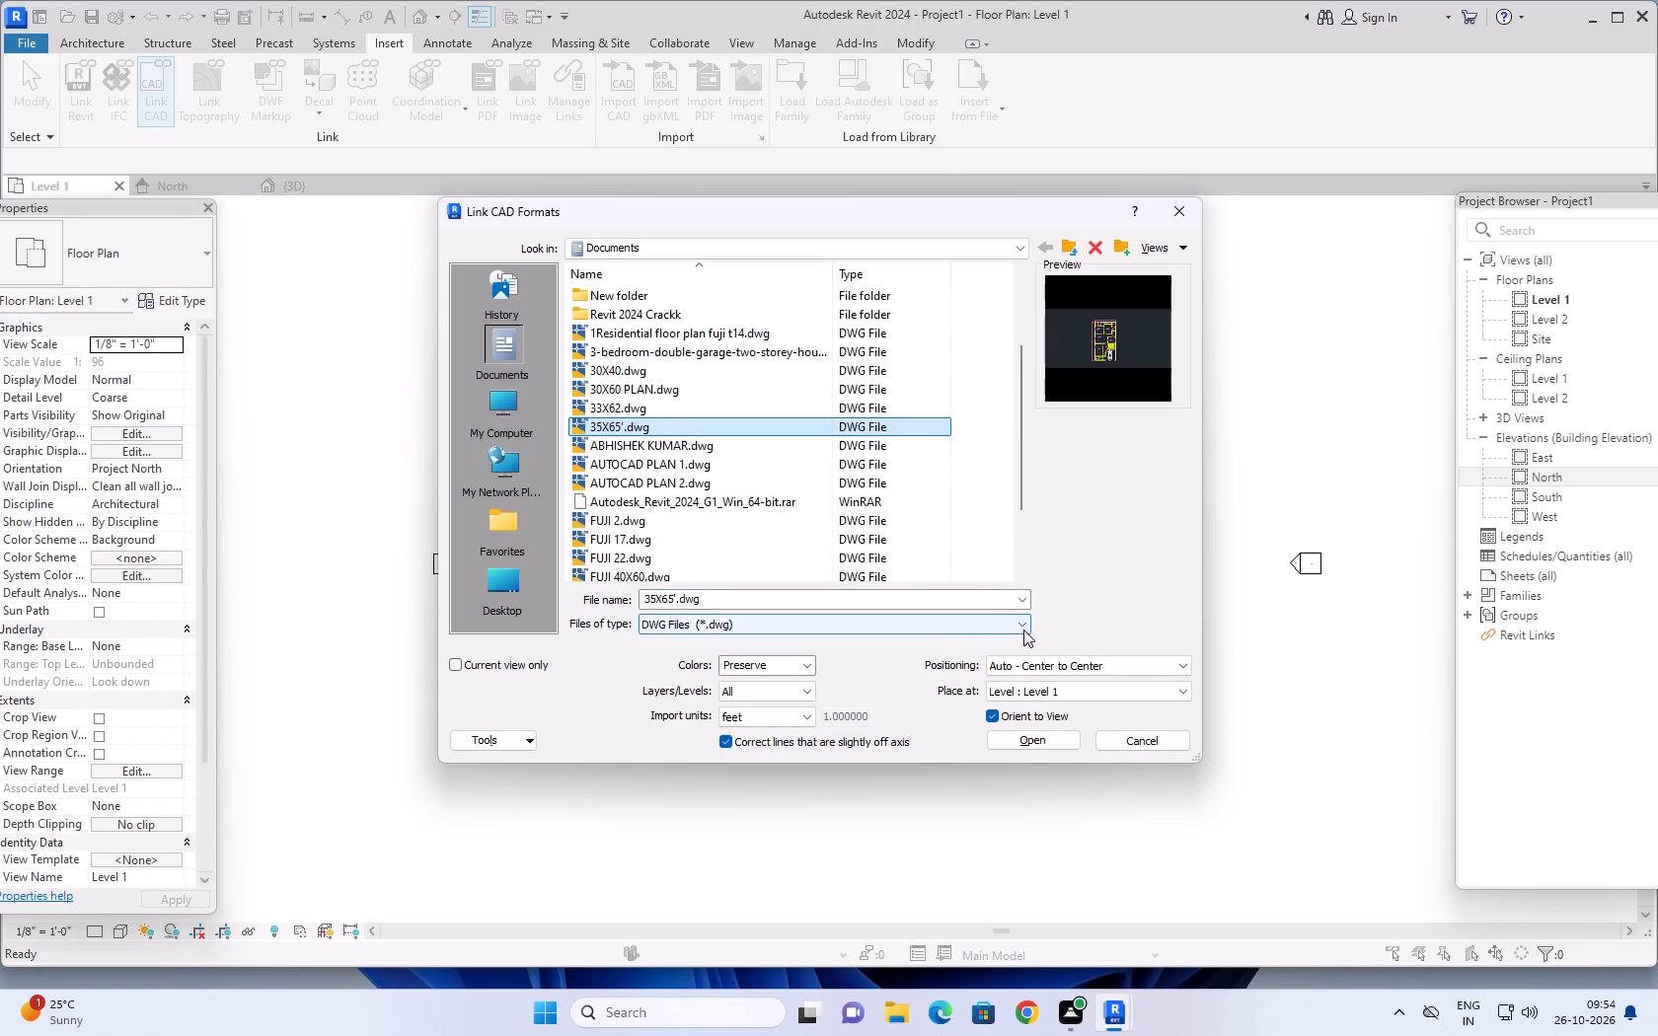
left_click(803, 717)
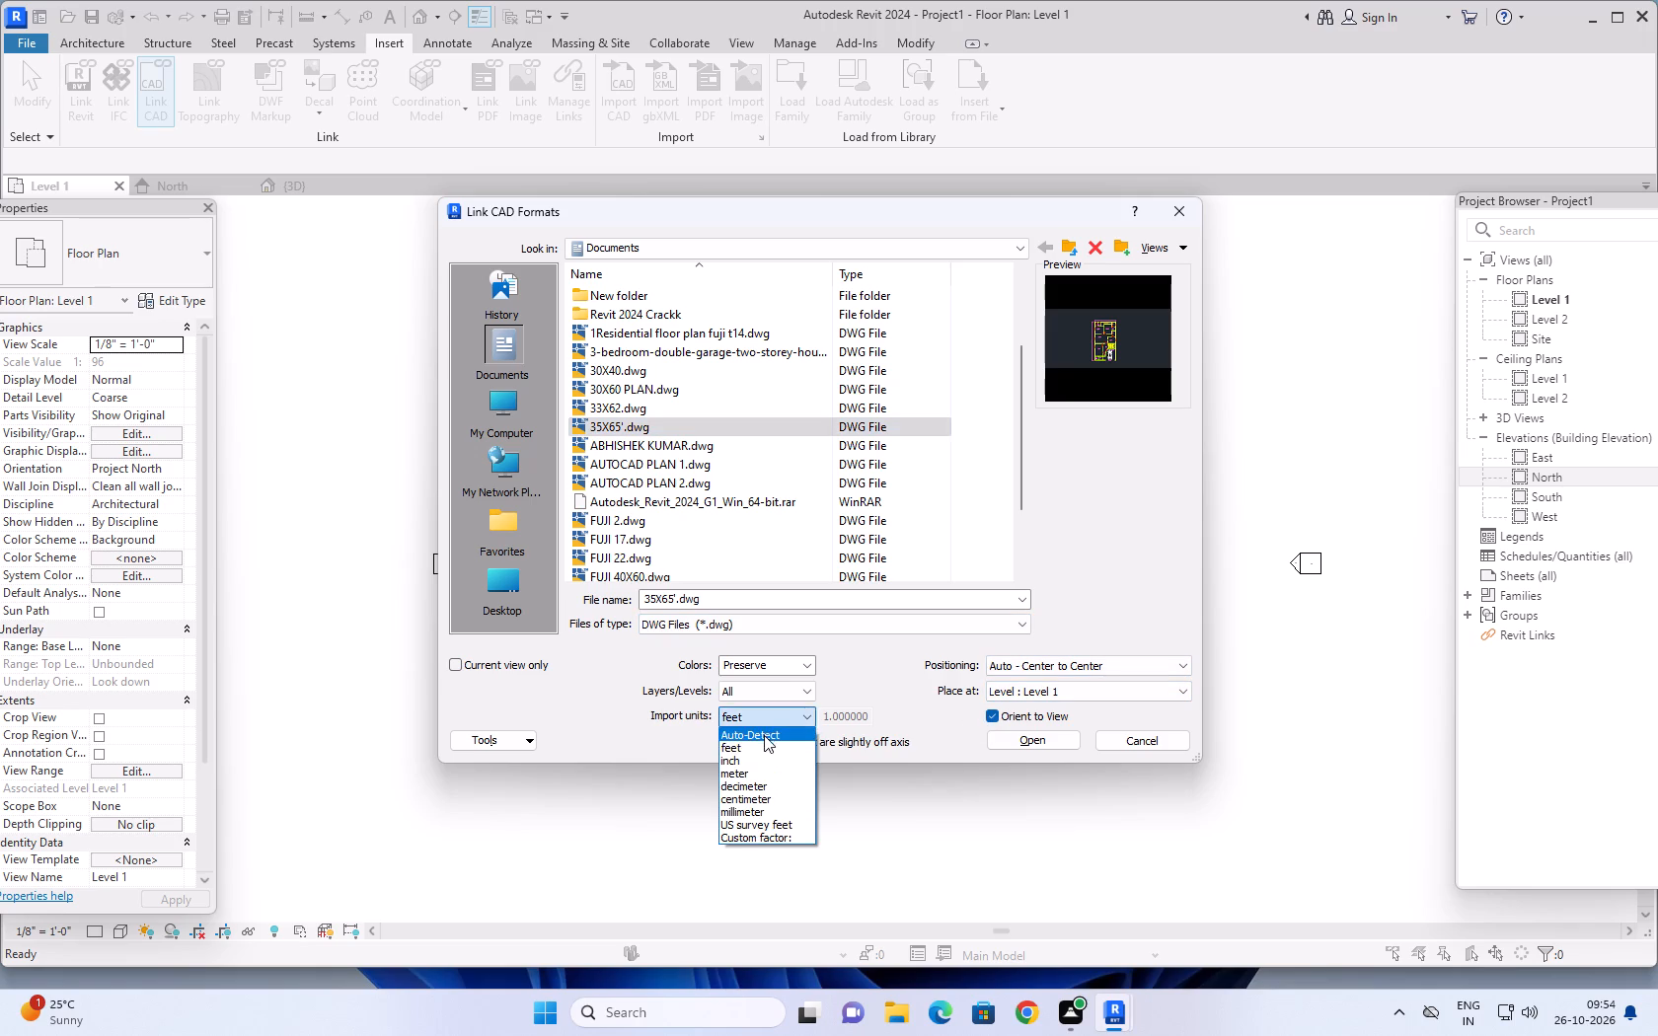
left_click(764, 735)
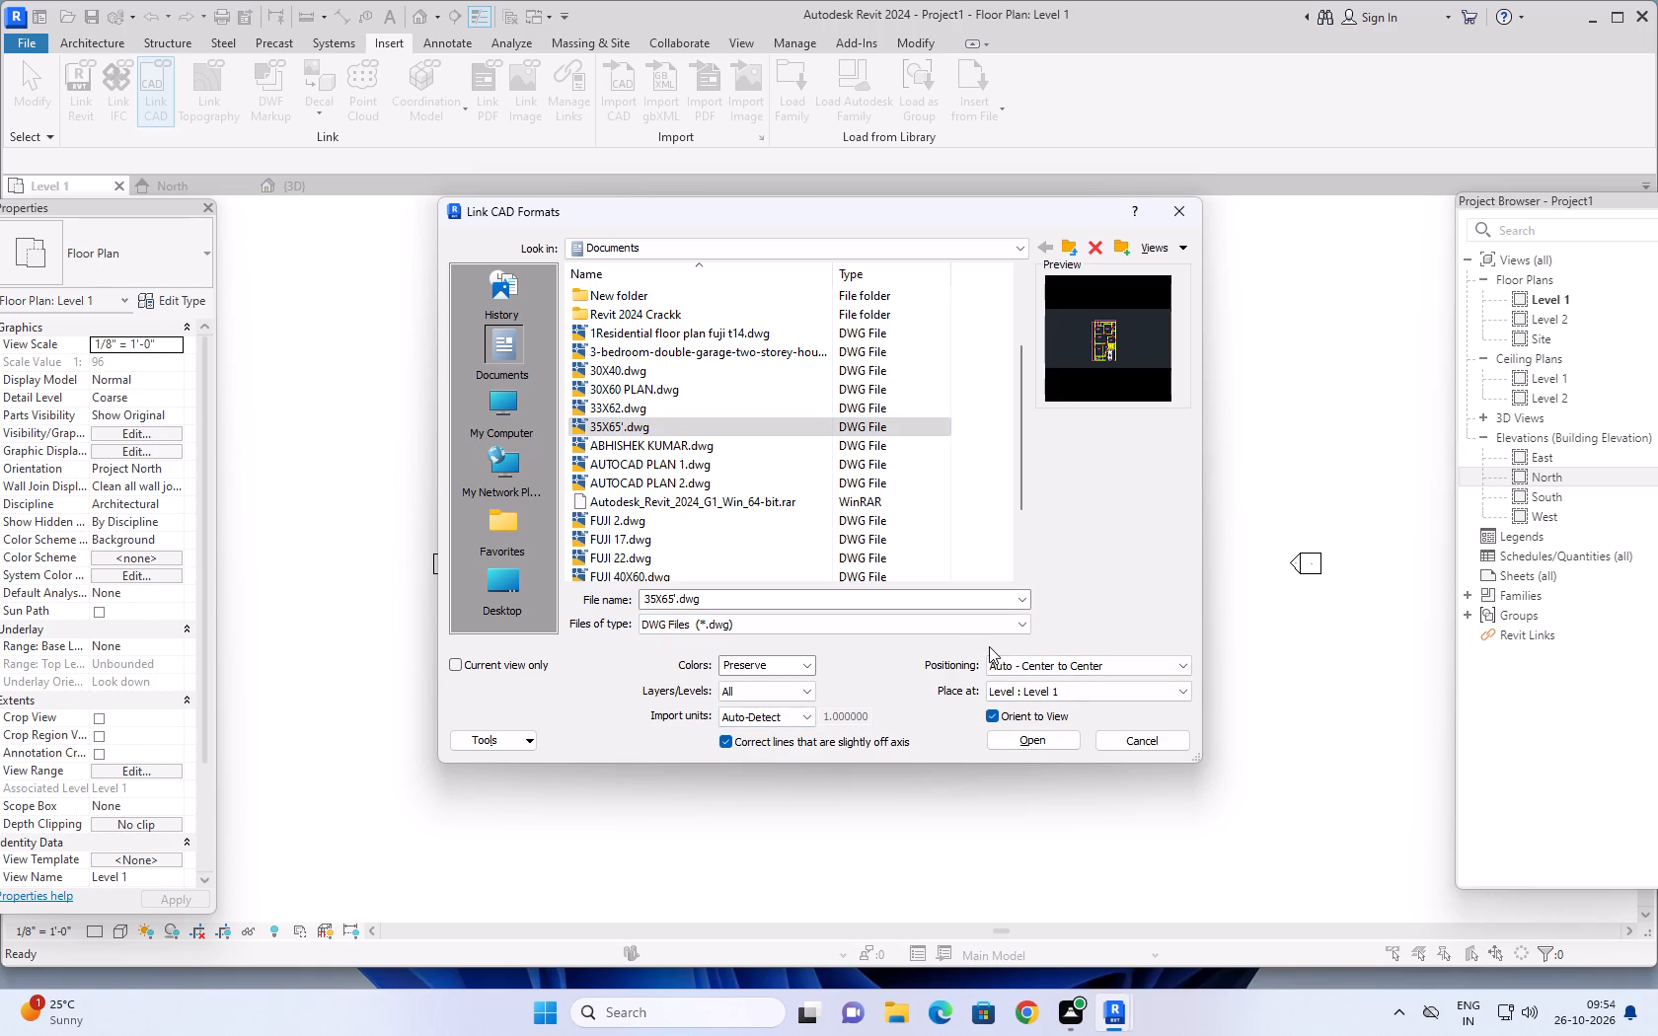
left_click(1035, 739)
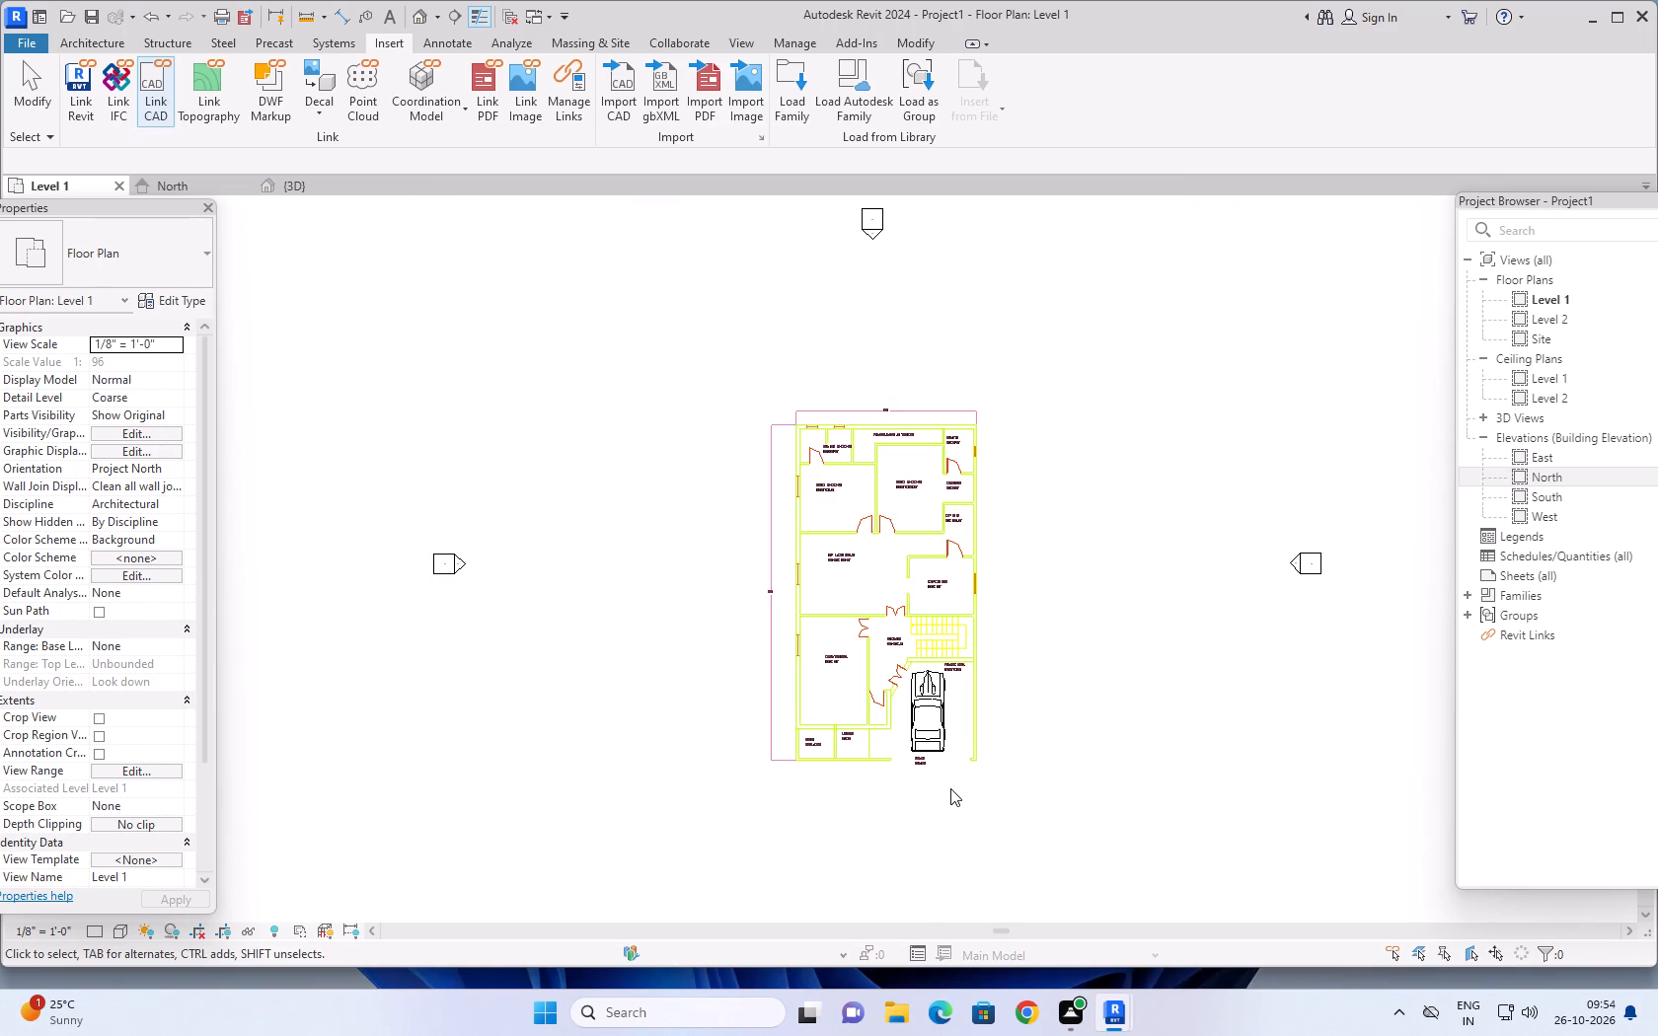
Examine the linked 35X65' floor plan's room layout, labels and overall dimensions.
scroll(983, 735, "up", 3)
middle_click_drag(1024, 651, 1031, 699)
scroll(1024, 651, "up", 1)
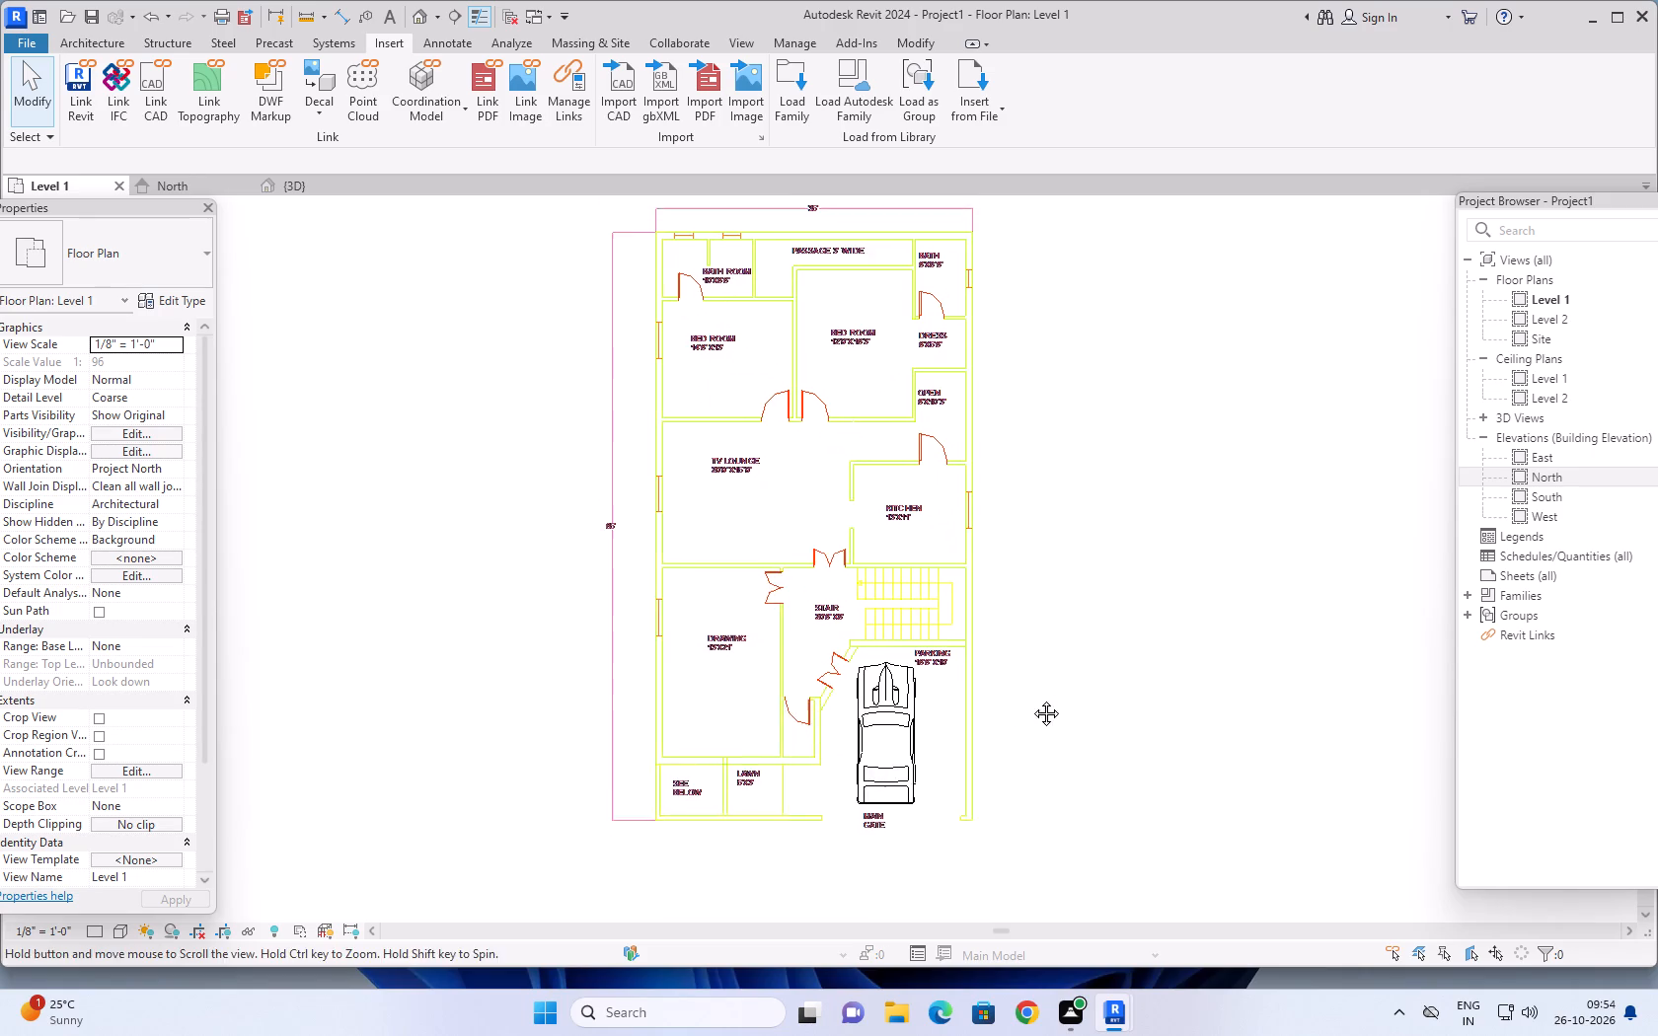
middle_click_drag(1031, 699, 1031, 701)
key("Escape")
key("Escape")
middle_click_drag(1051, 589, 1044, 607)
scroll(825, 465, "up", 2)
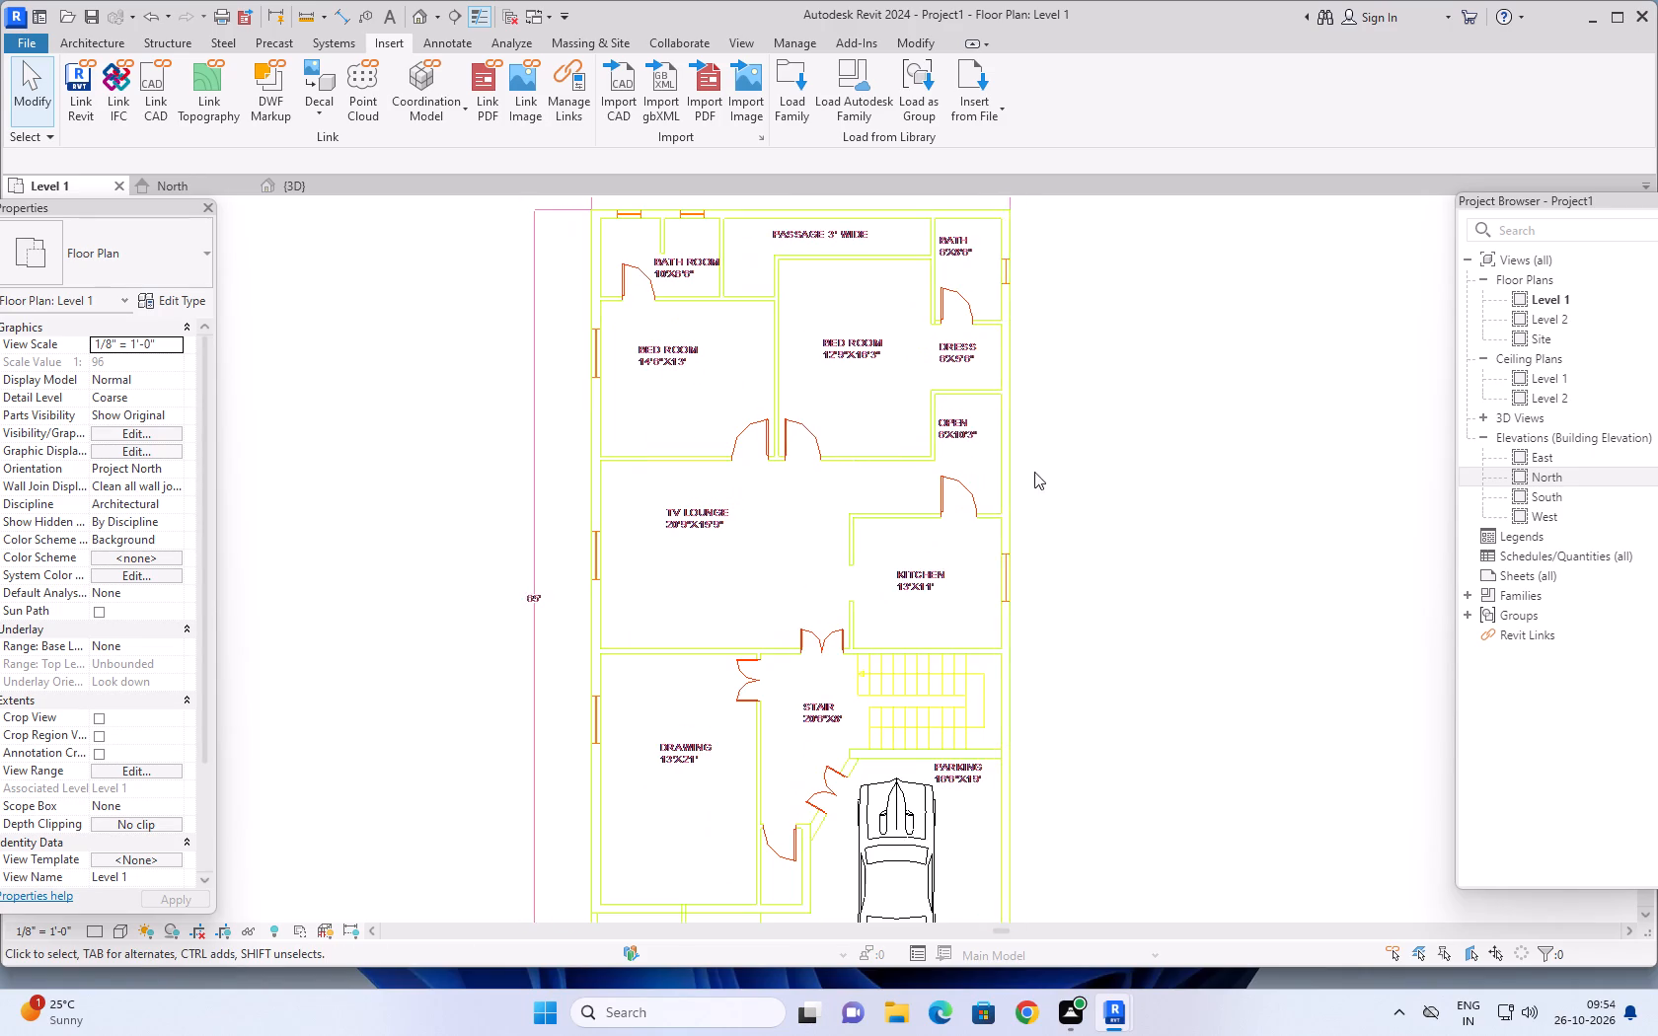
scroll(1085, 504, "down", 2)
scroll(1134, 575, "down", 1)
middle_click_drag(1125, 575, 1112, 567)
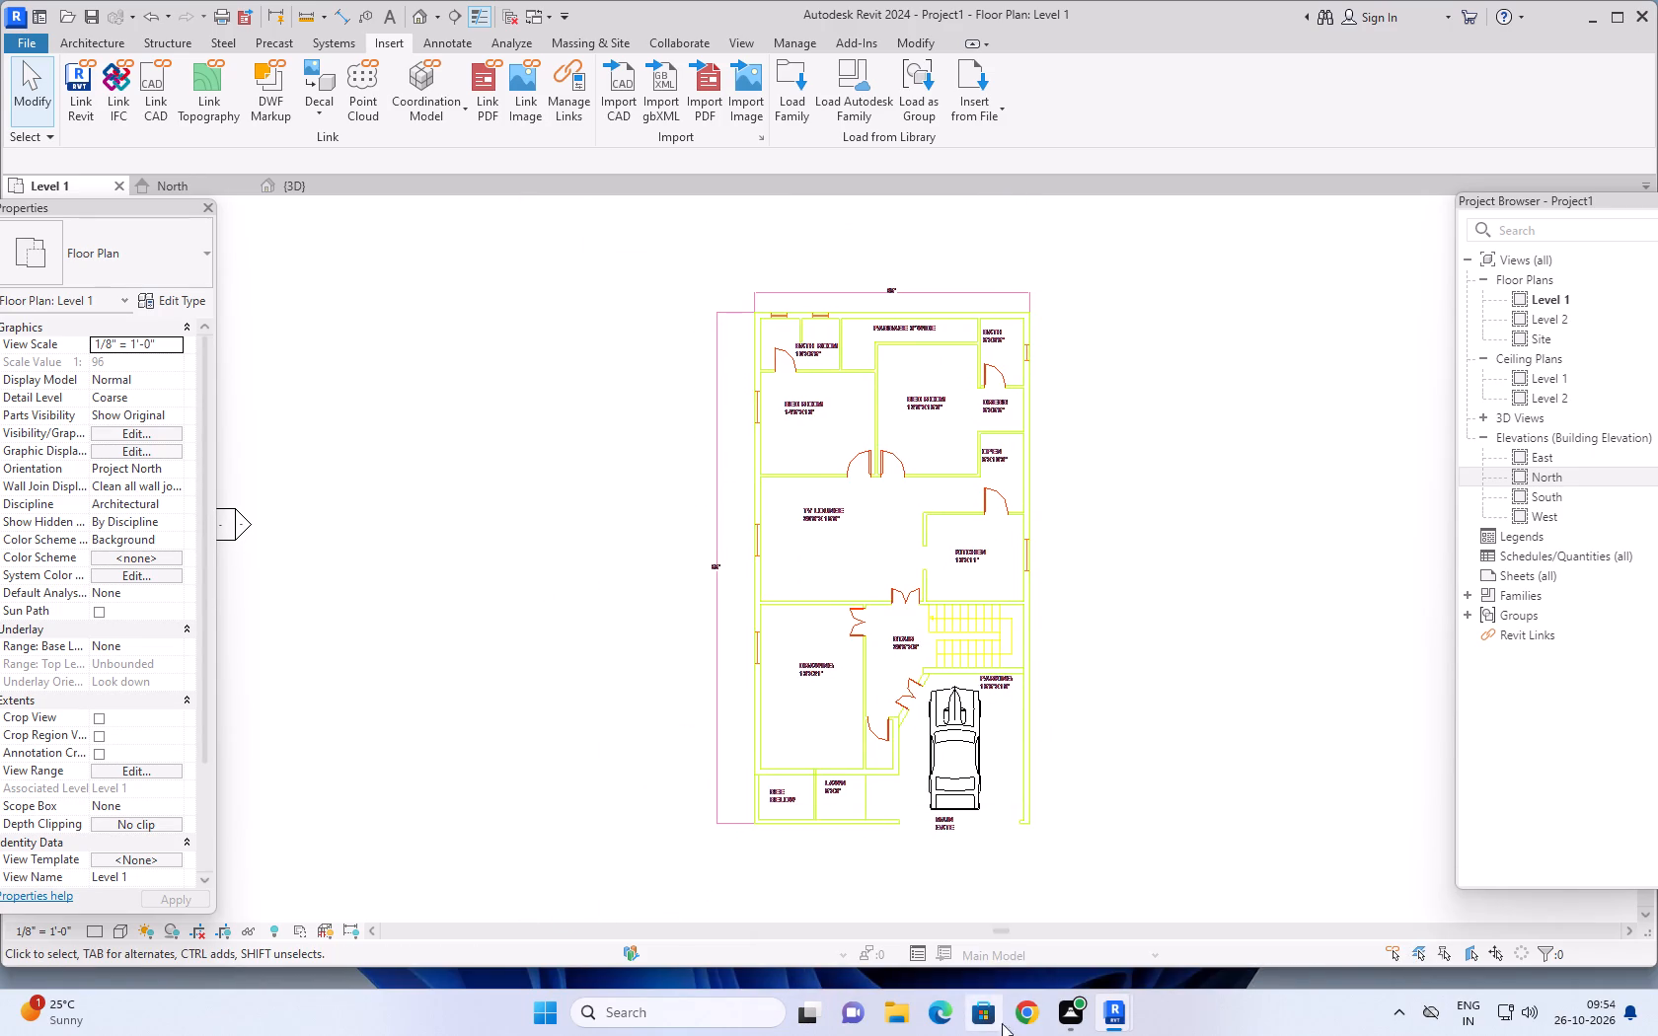
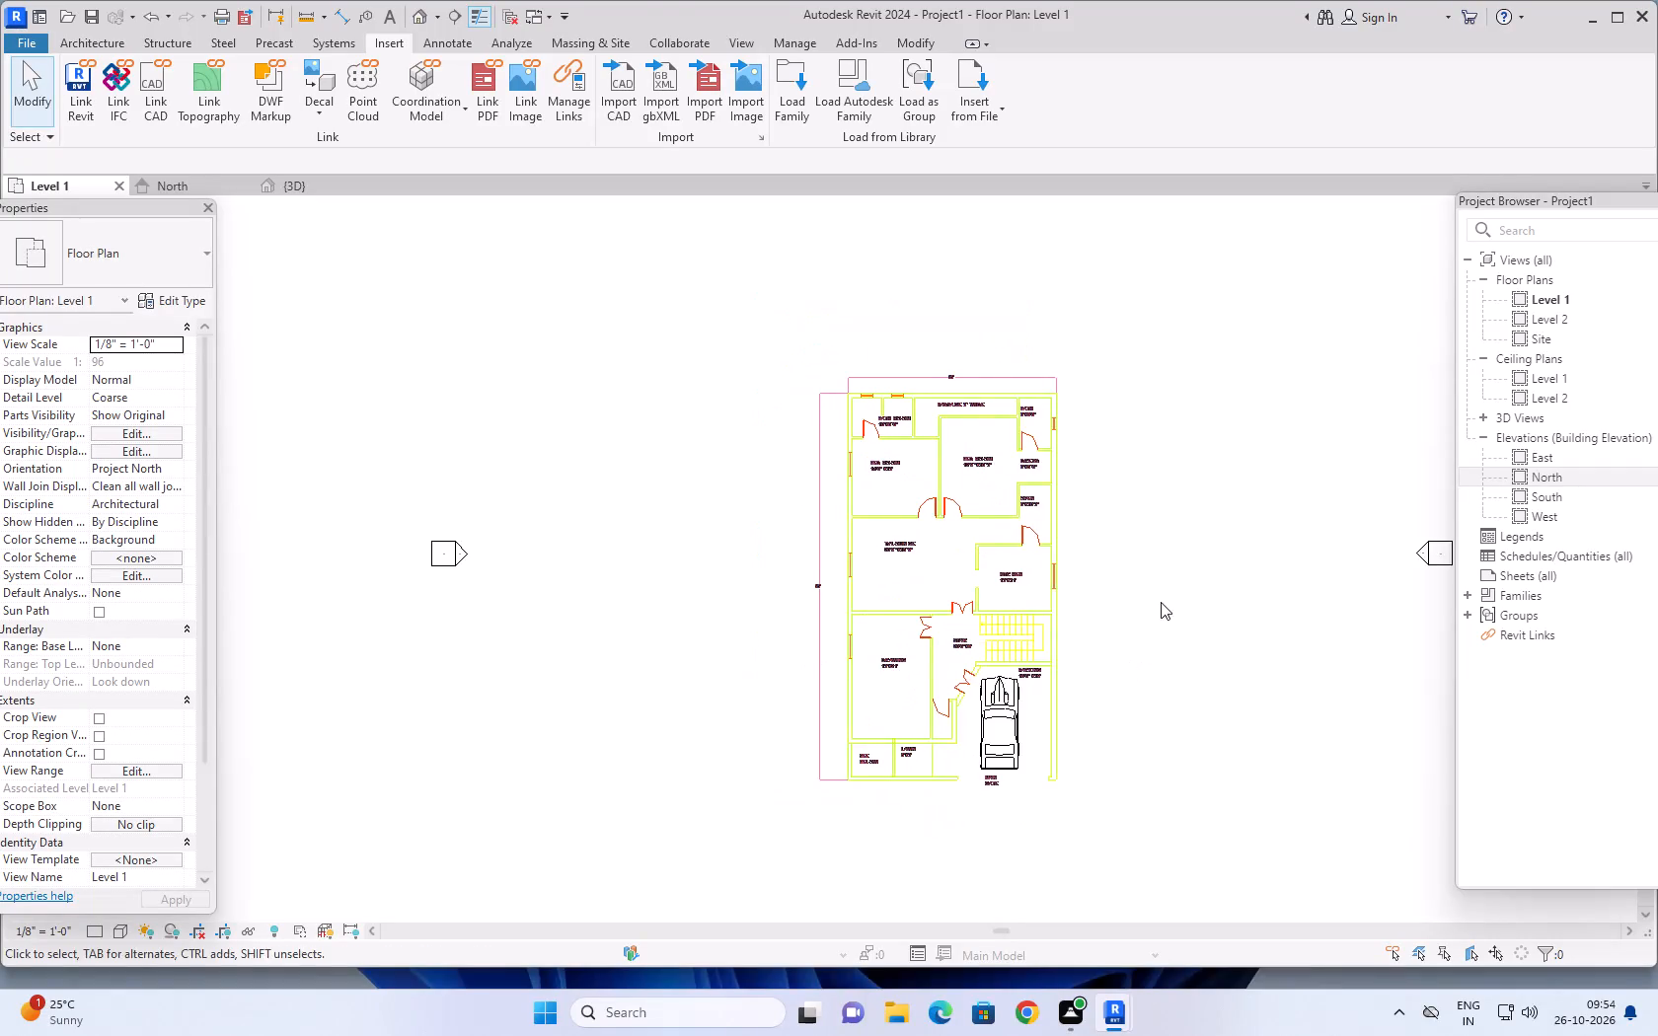
Examine the linked 35X65' plan from the parking, lawn and main gate area through to the bedrooms.
middle_click_drag(1150, 599, 1048, 597)
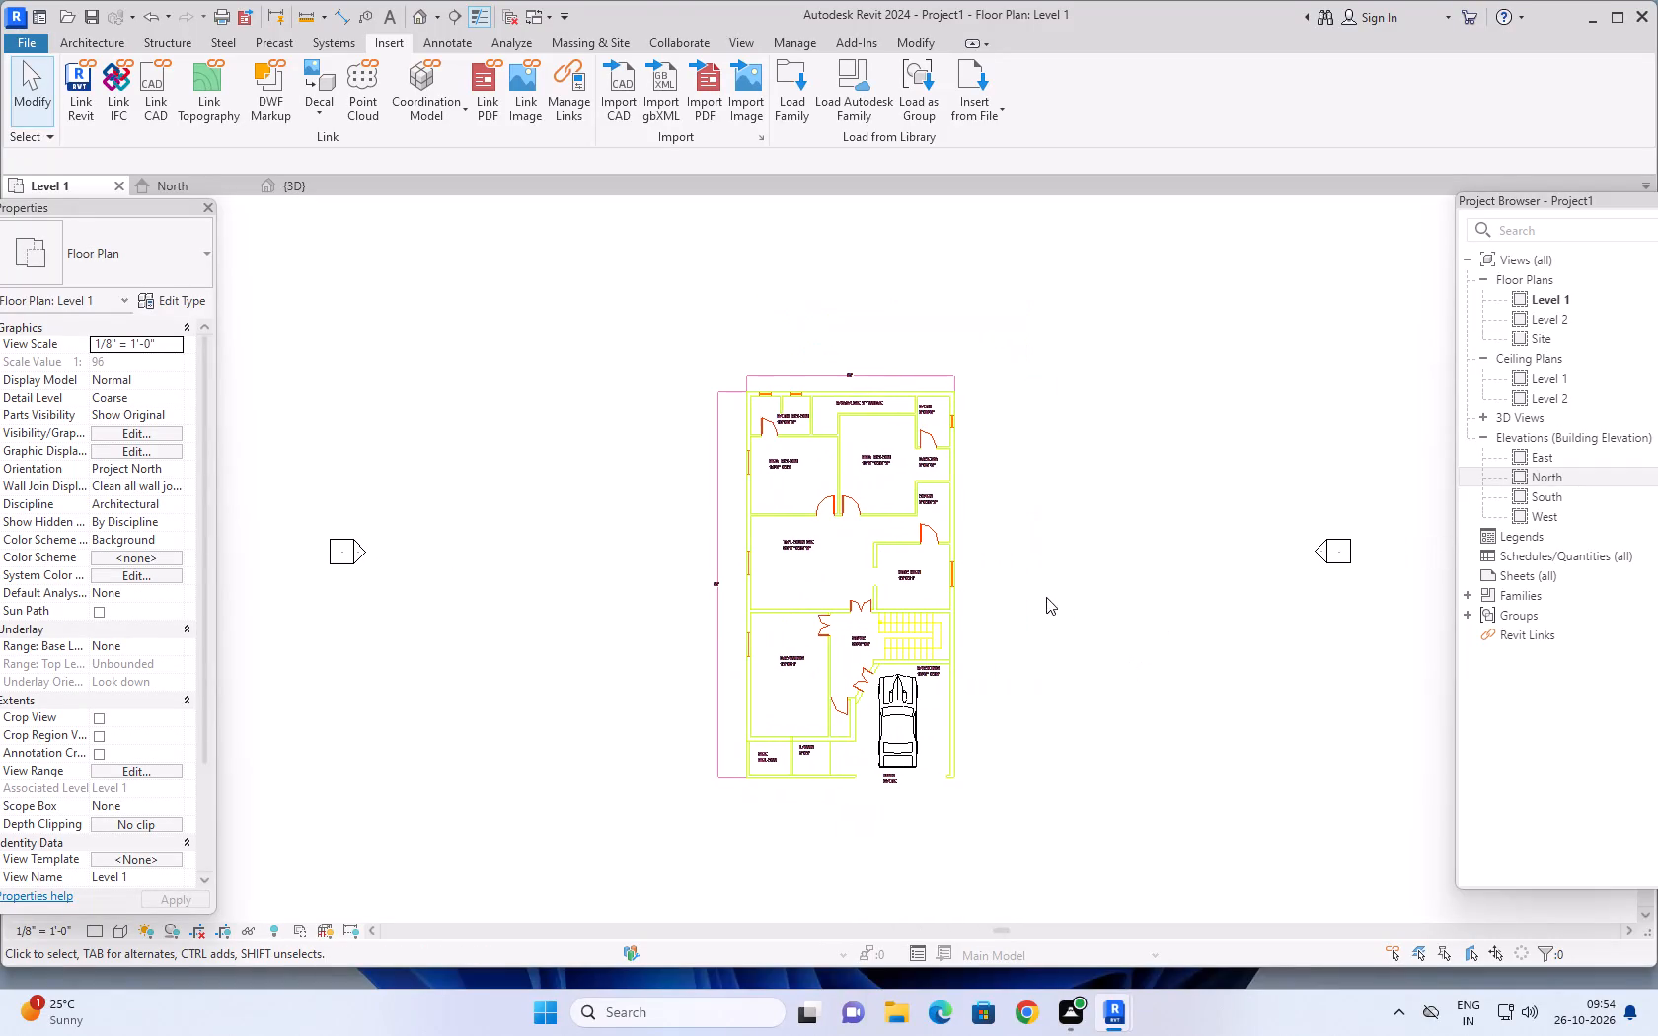
key("Escape")
key("Escape")
key("Escape")
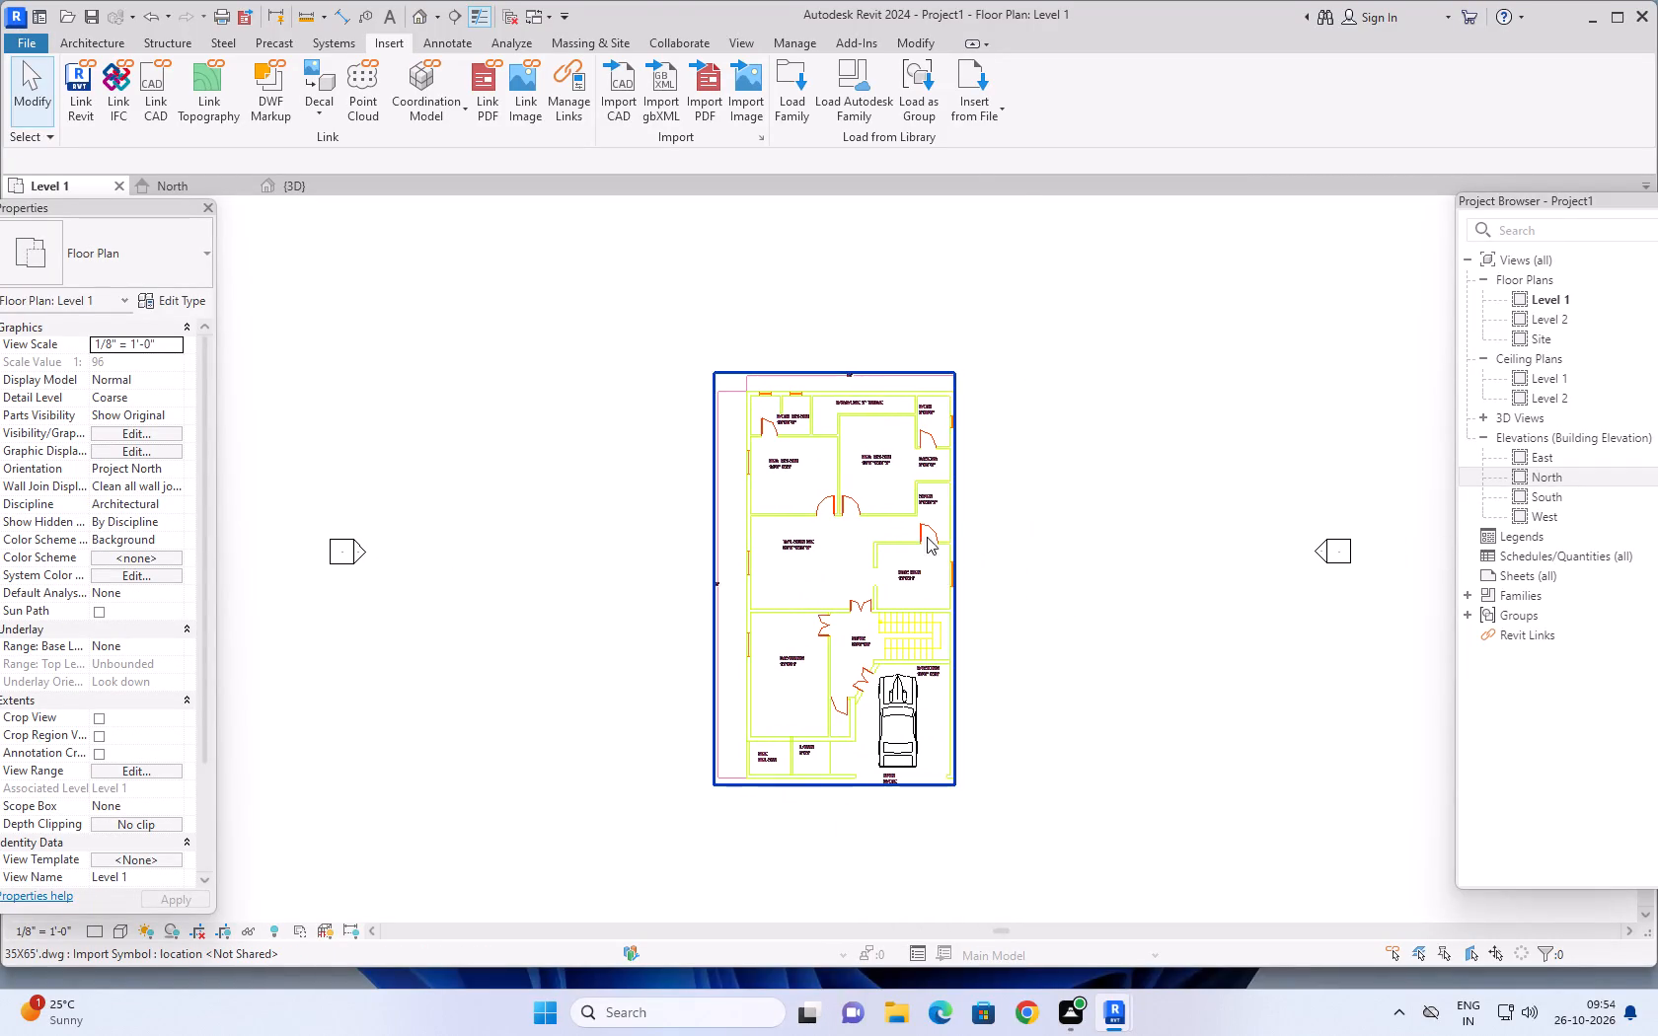
scroll(861, 699, "up", 4)
middle_click_drag(1167, 688, 1171, 562)
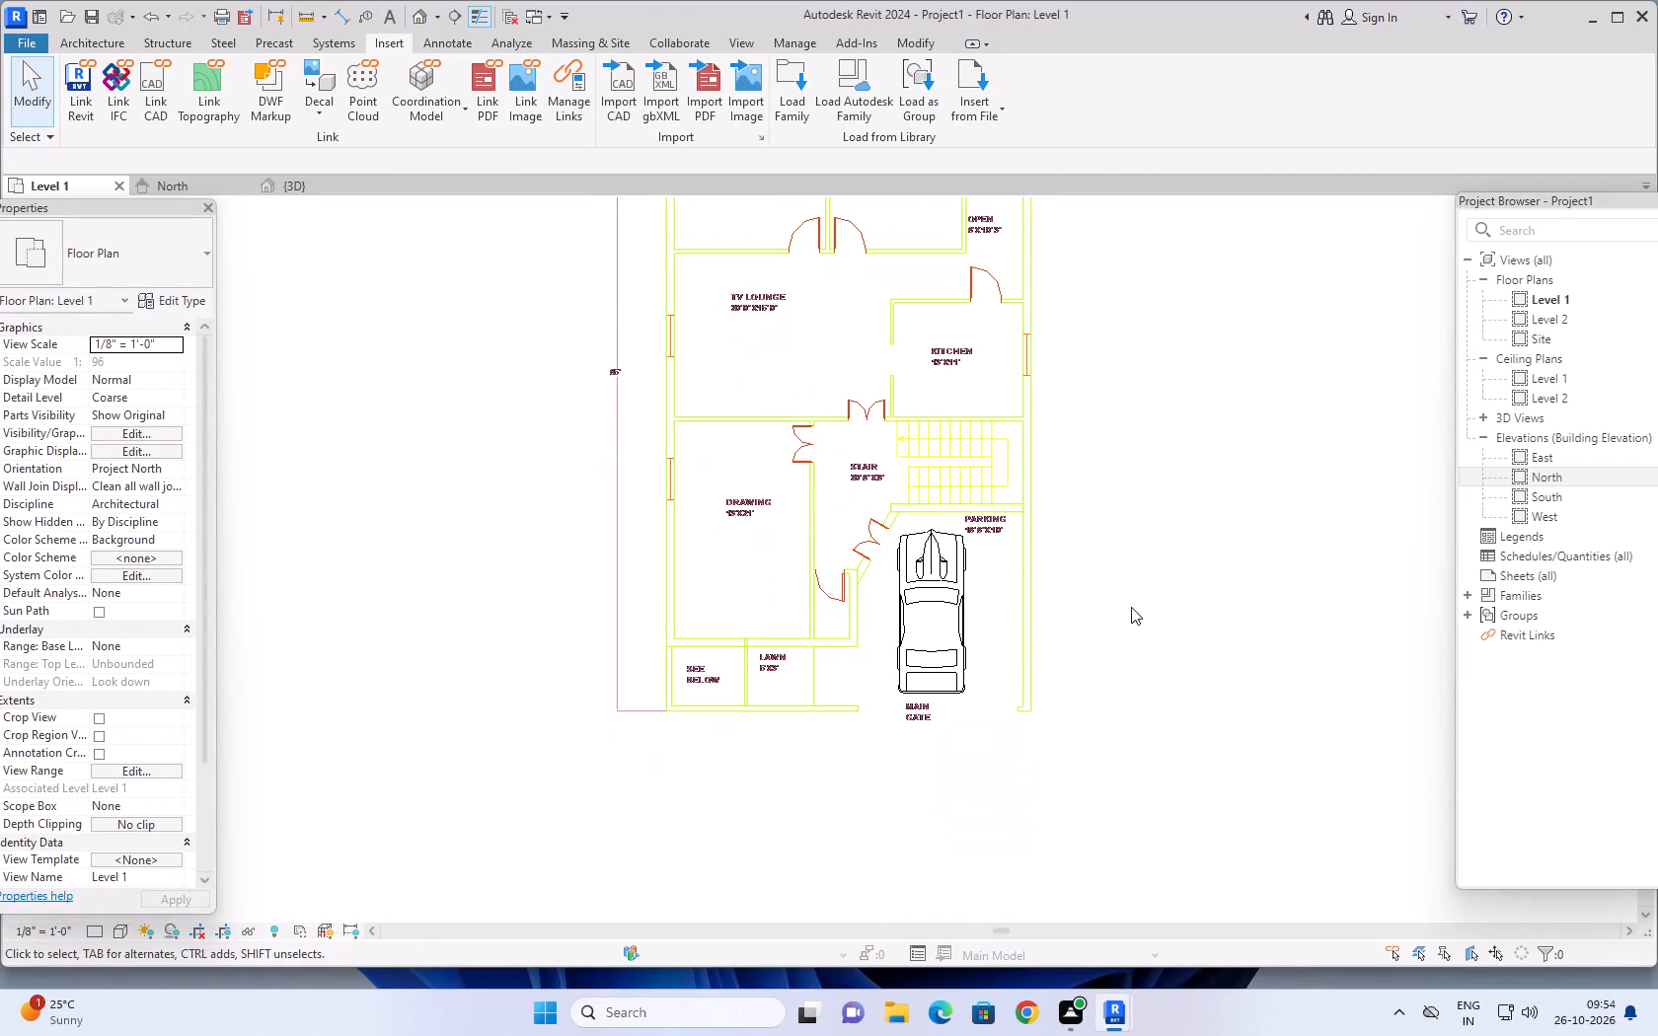
scroll(817, 663, "up", 3)
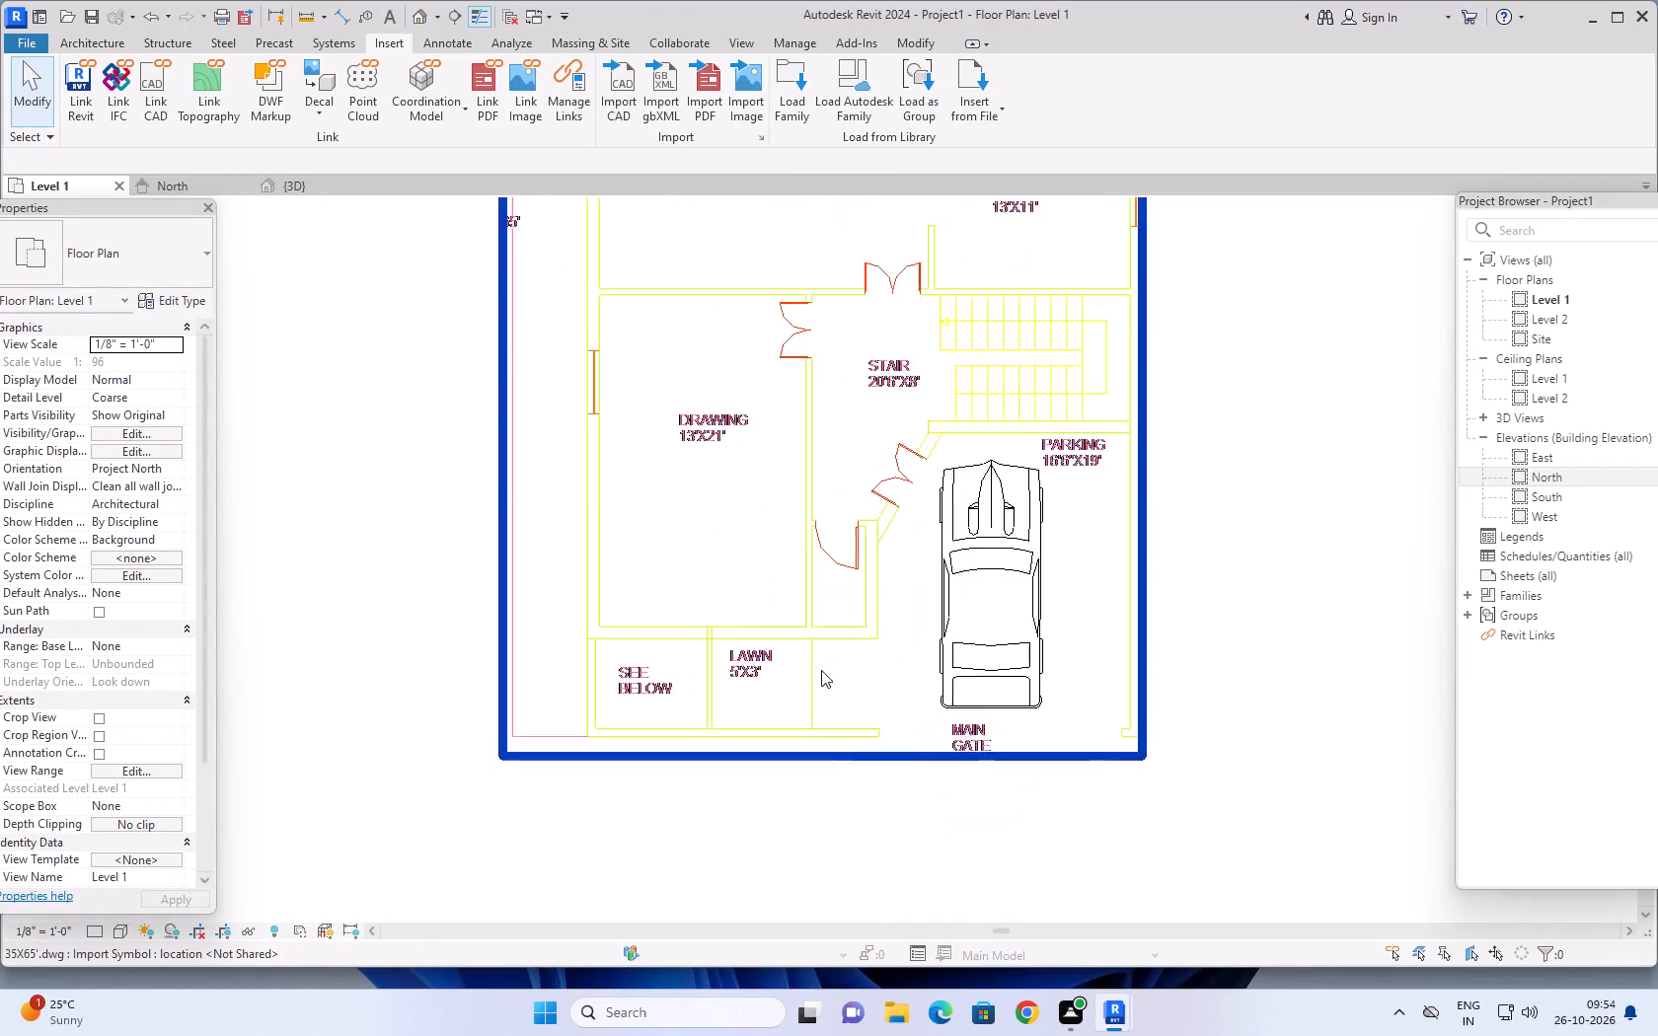
scroll(821, 670, "up", 1)
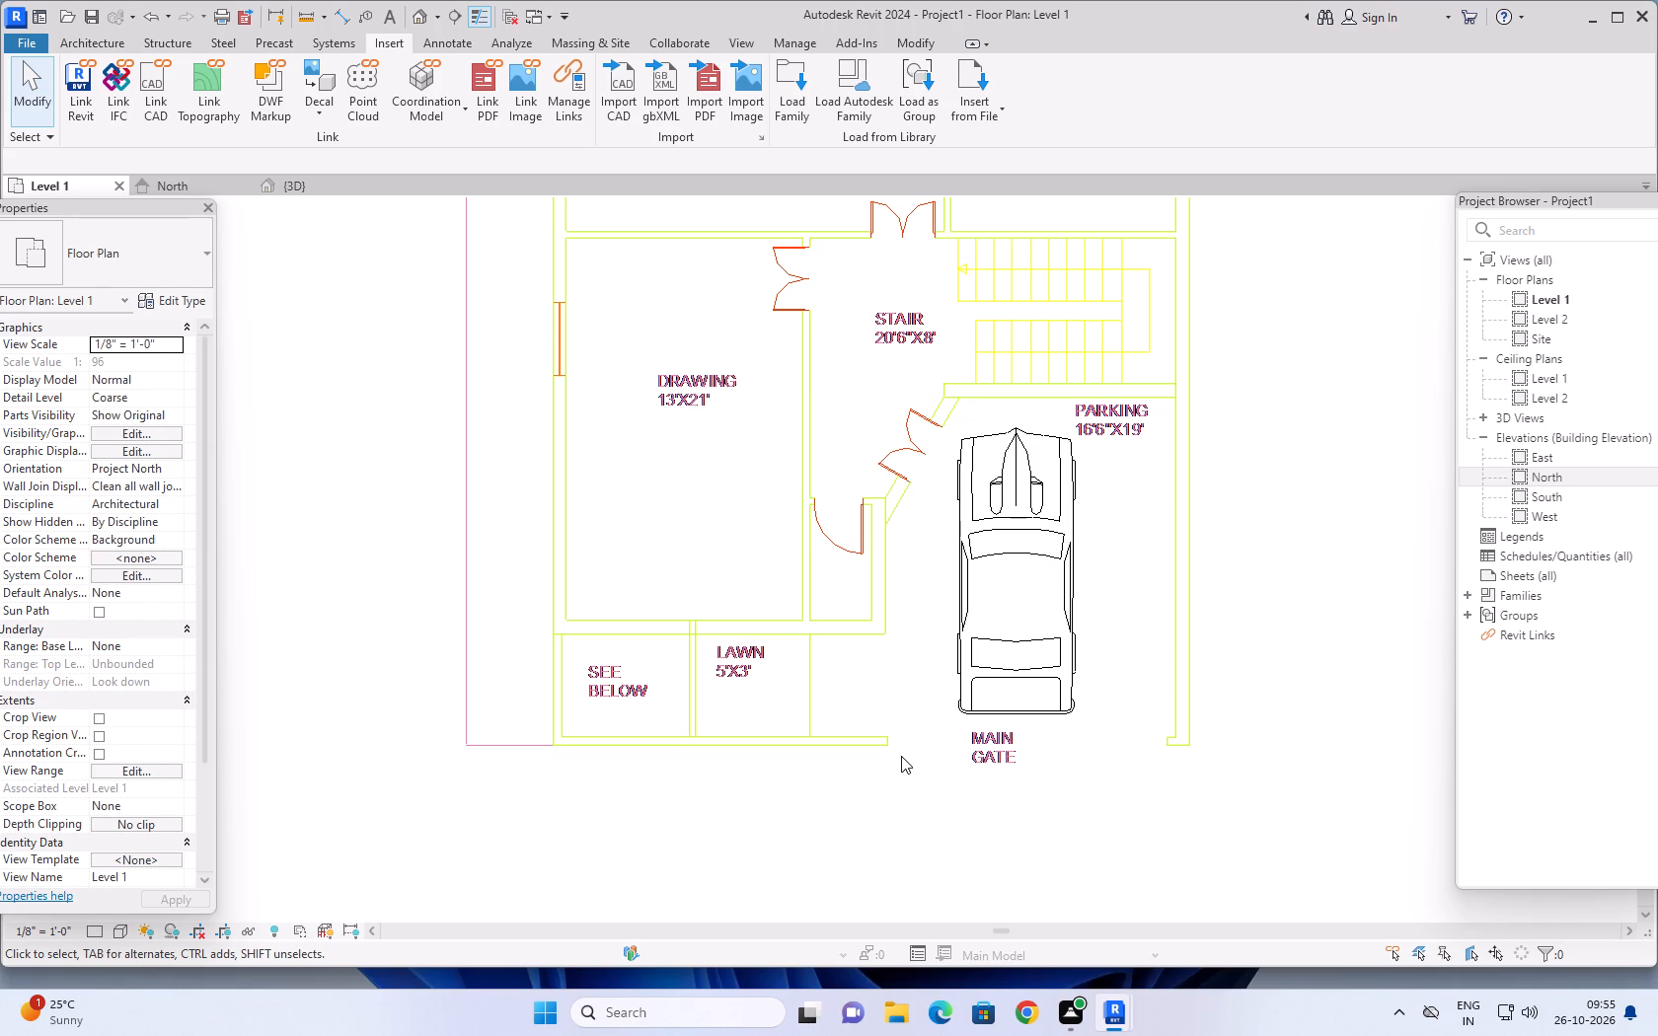
scroll(928, 625, "down", 4)
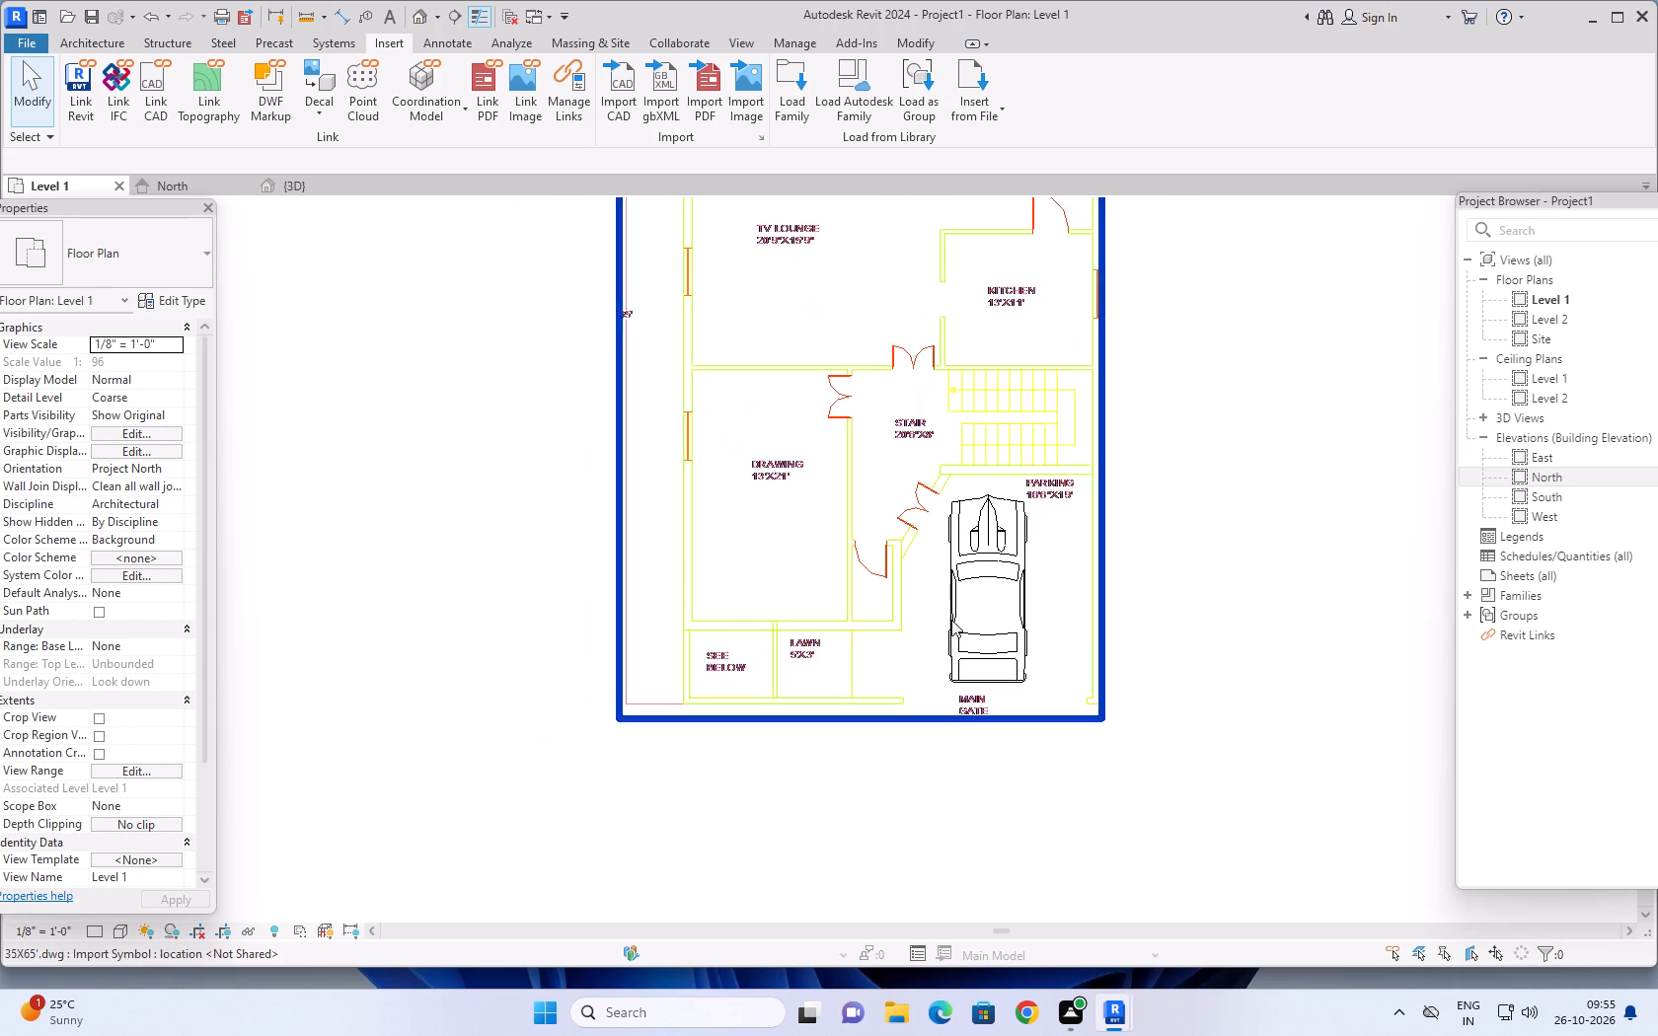
middle_click_drag(1121, 522, 1116, 719)
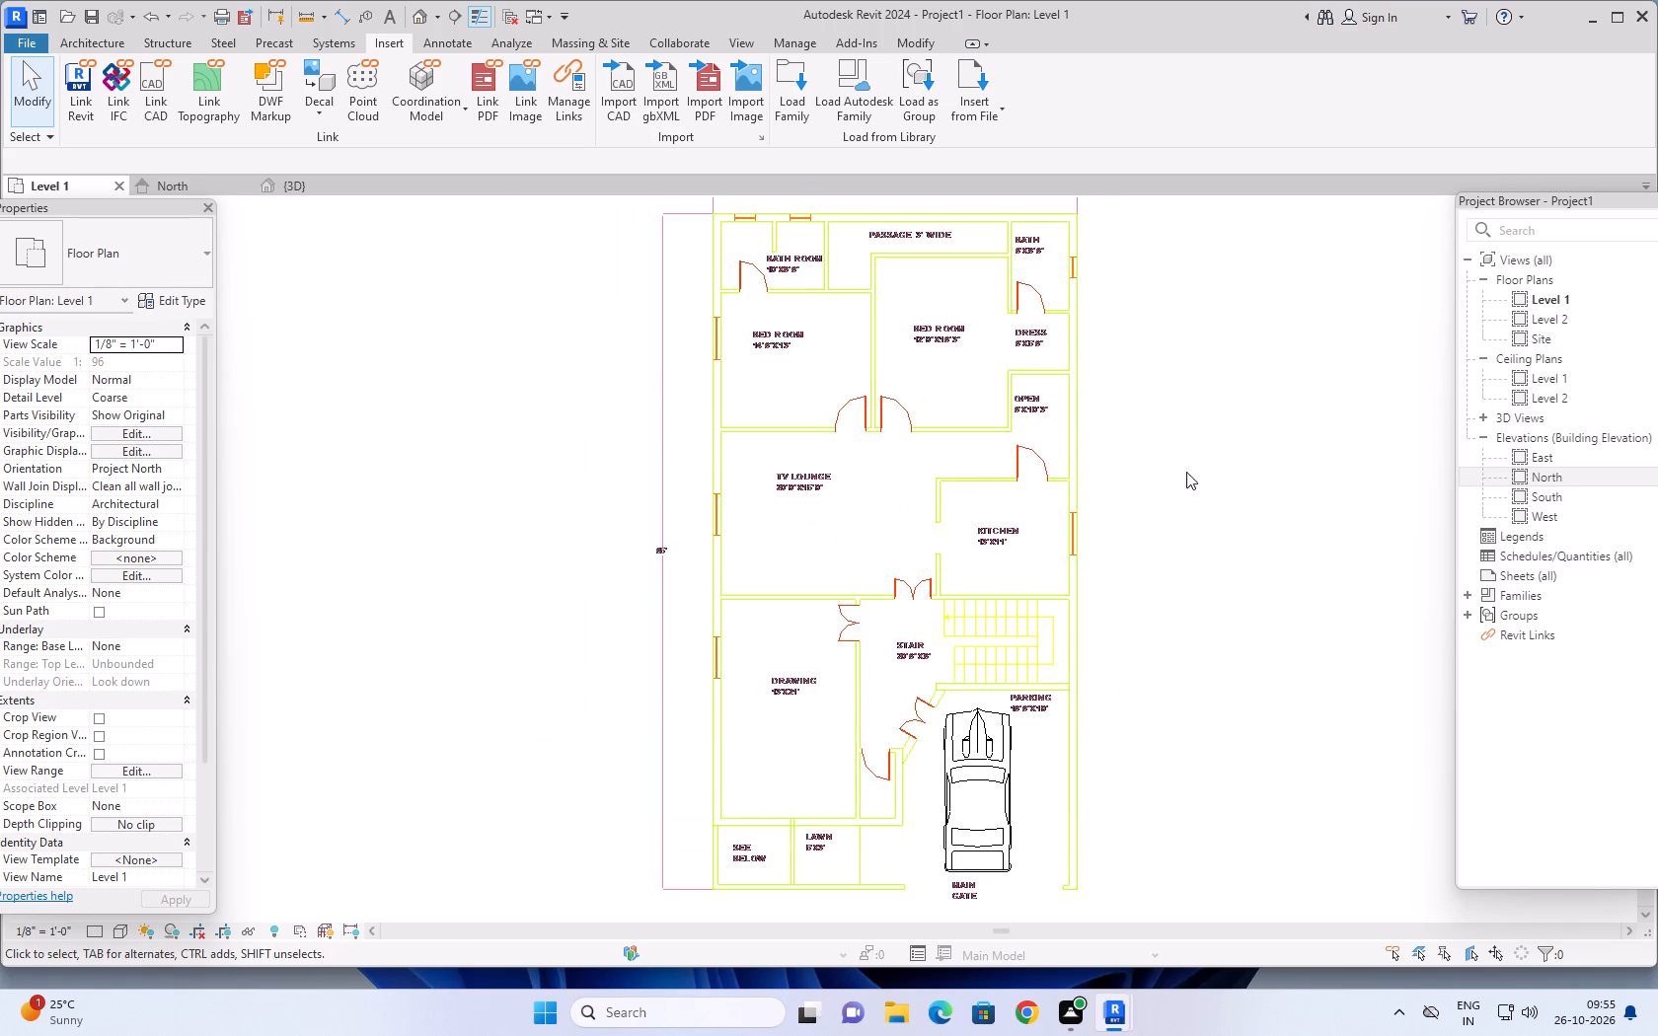
middle_click_drag(1186, 472, 1175, 563)
Pin the linked 35X65'.dwg in place in the Level 1 view.
left_click(1020, 321)
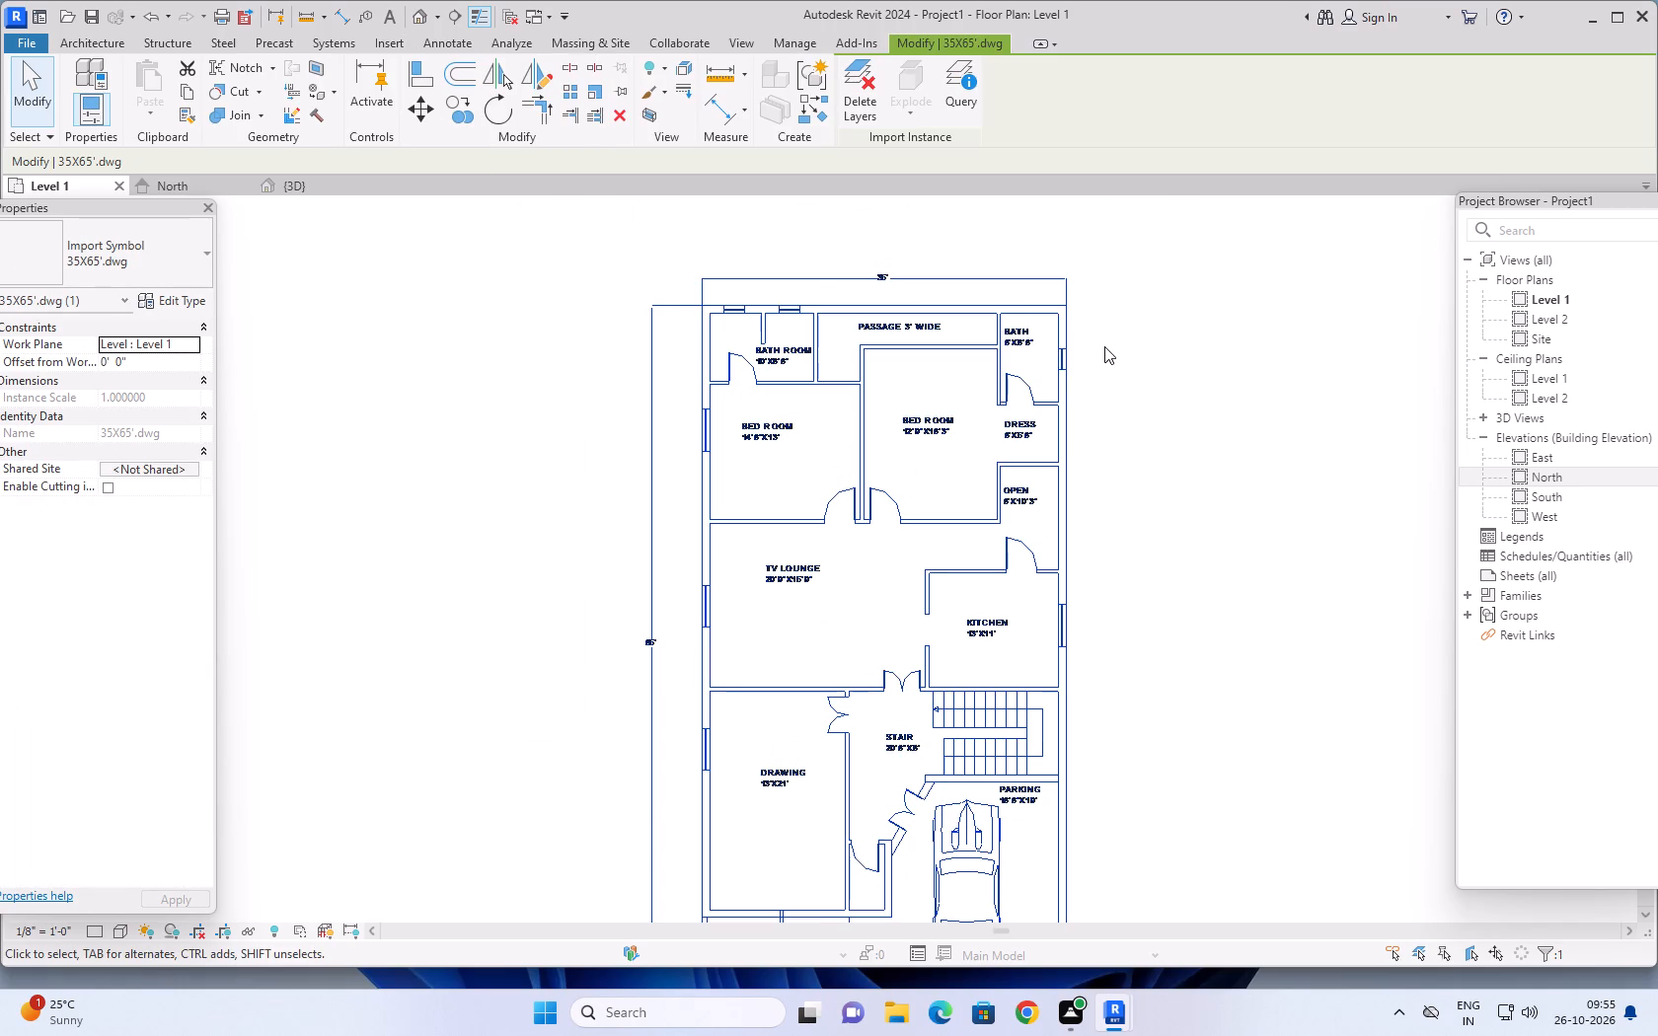
left_click(623, 86)
scroll(1122, 412, "down", 2)
middle_click_drag(1167, 429, 1122, 405)
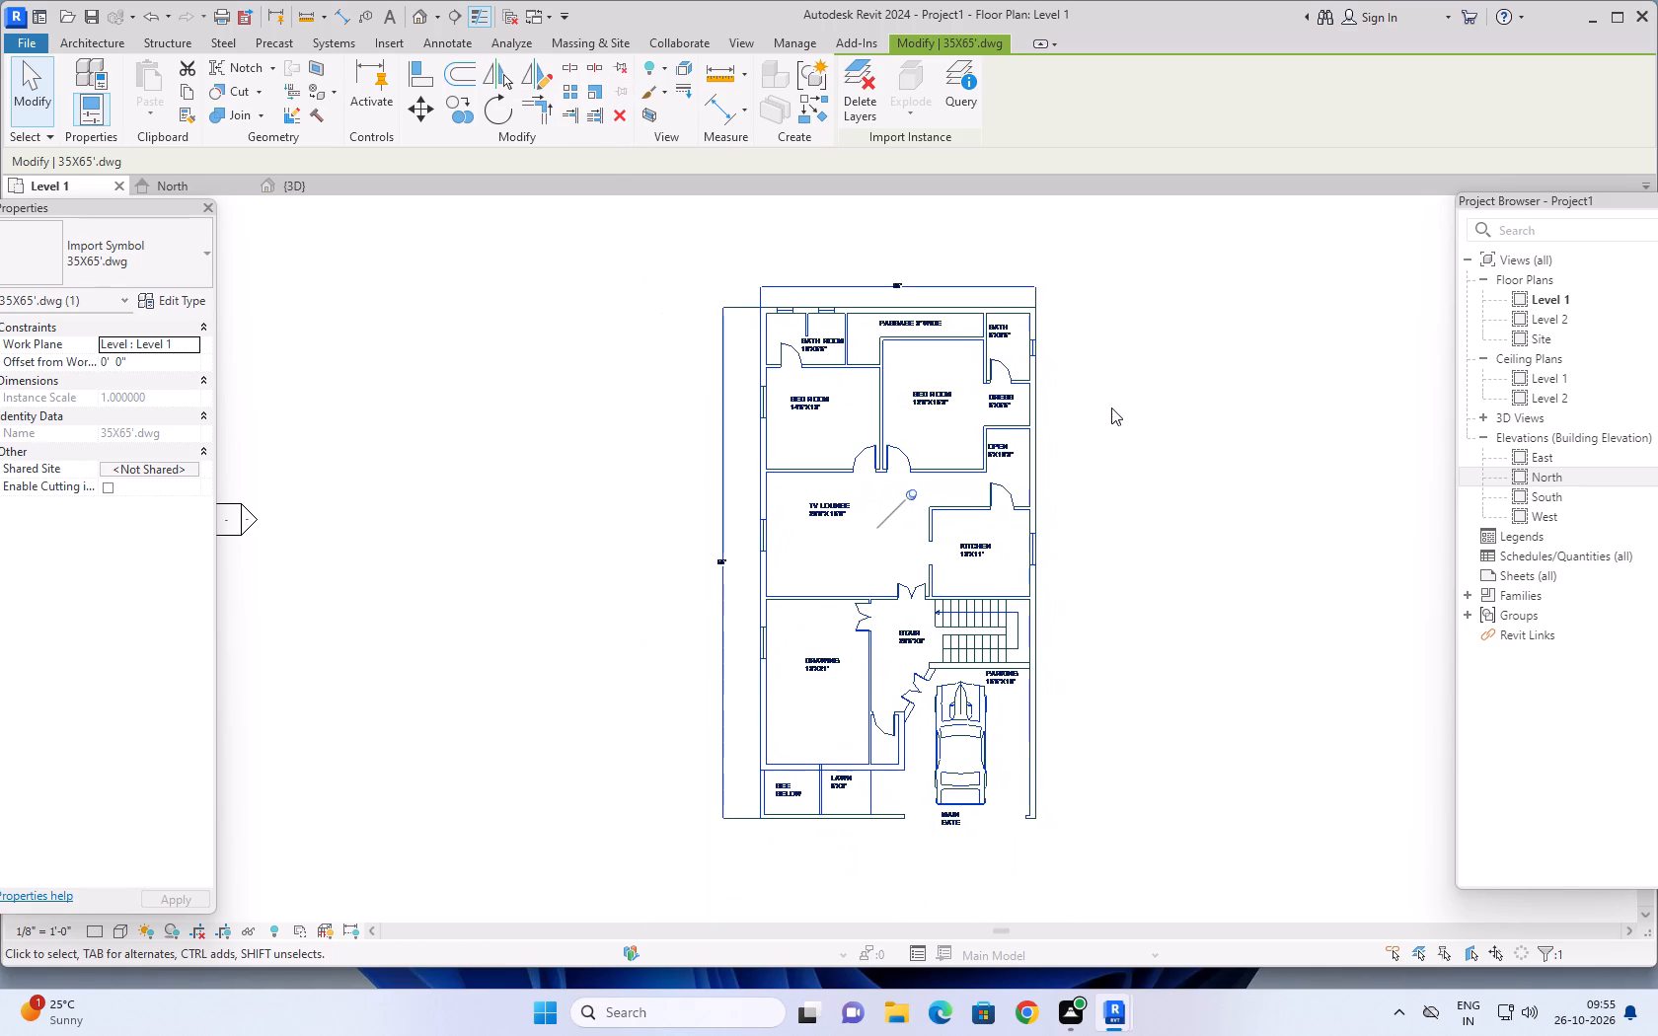
key("Escape")
key("Escape")
key("Escape")
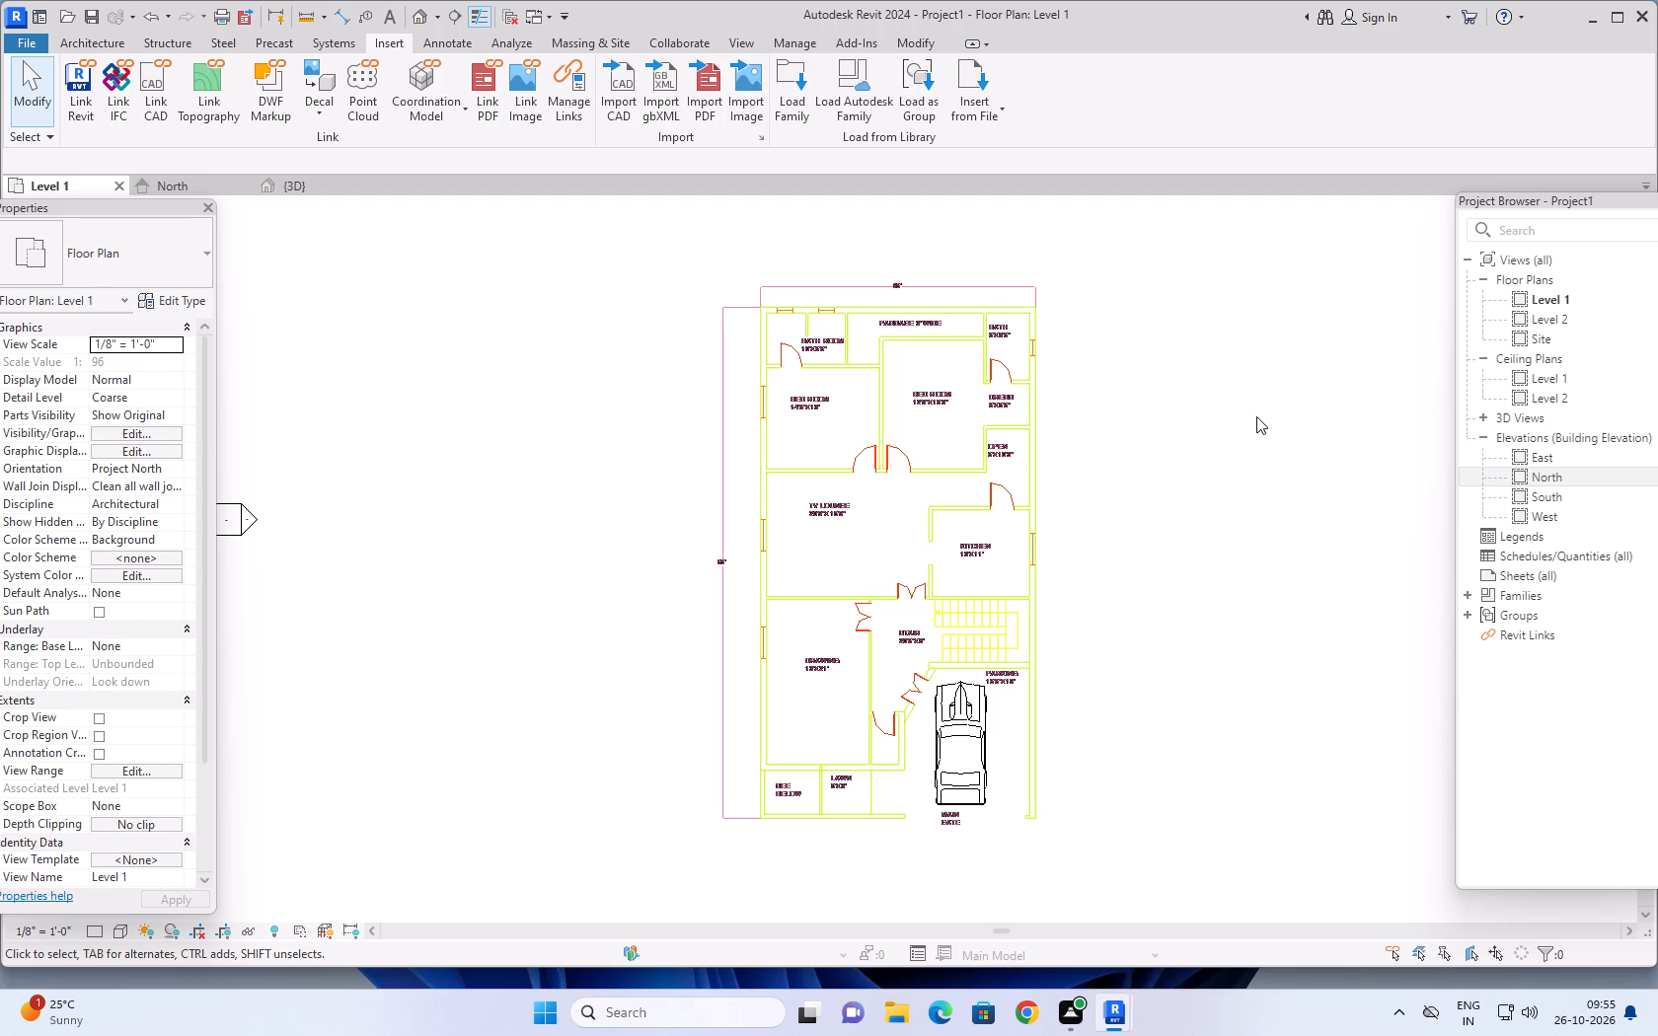
Examine the pinned 35X65' plan's overall dimensions, bathrooms, bedrooms, passage, TV lounge and kitchen layout.
middle_click_drag(1259, 403, 1206, 501)
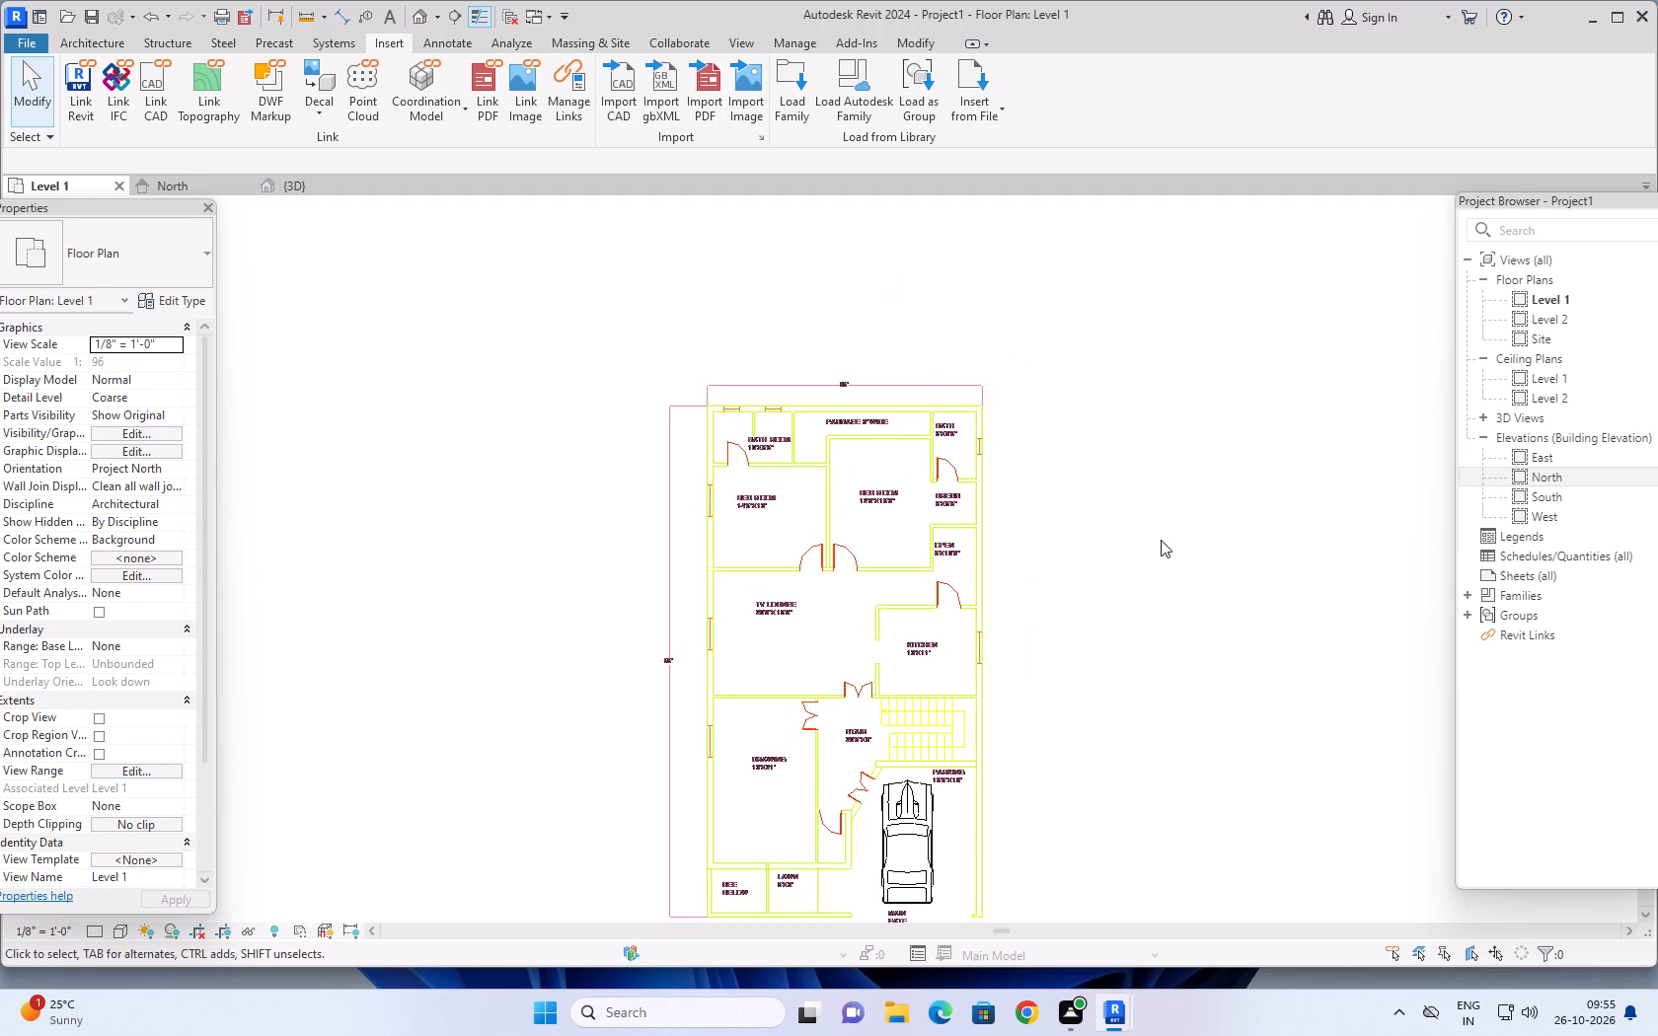
middle_click_drag(1161, 540, 1207, 493)
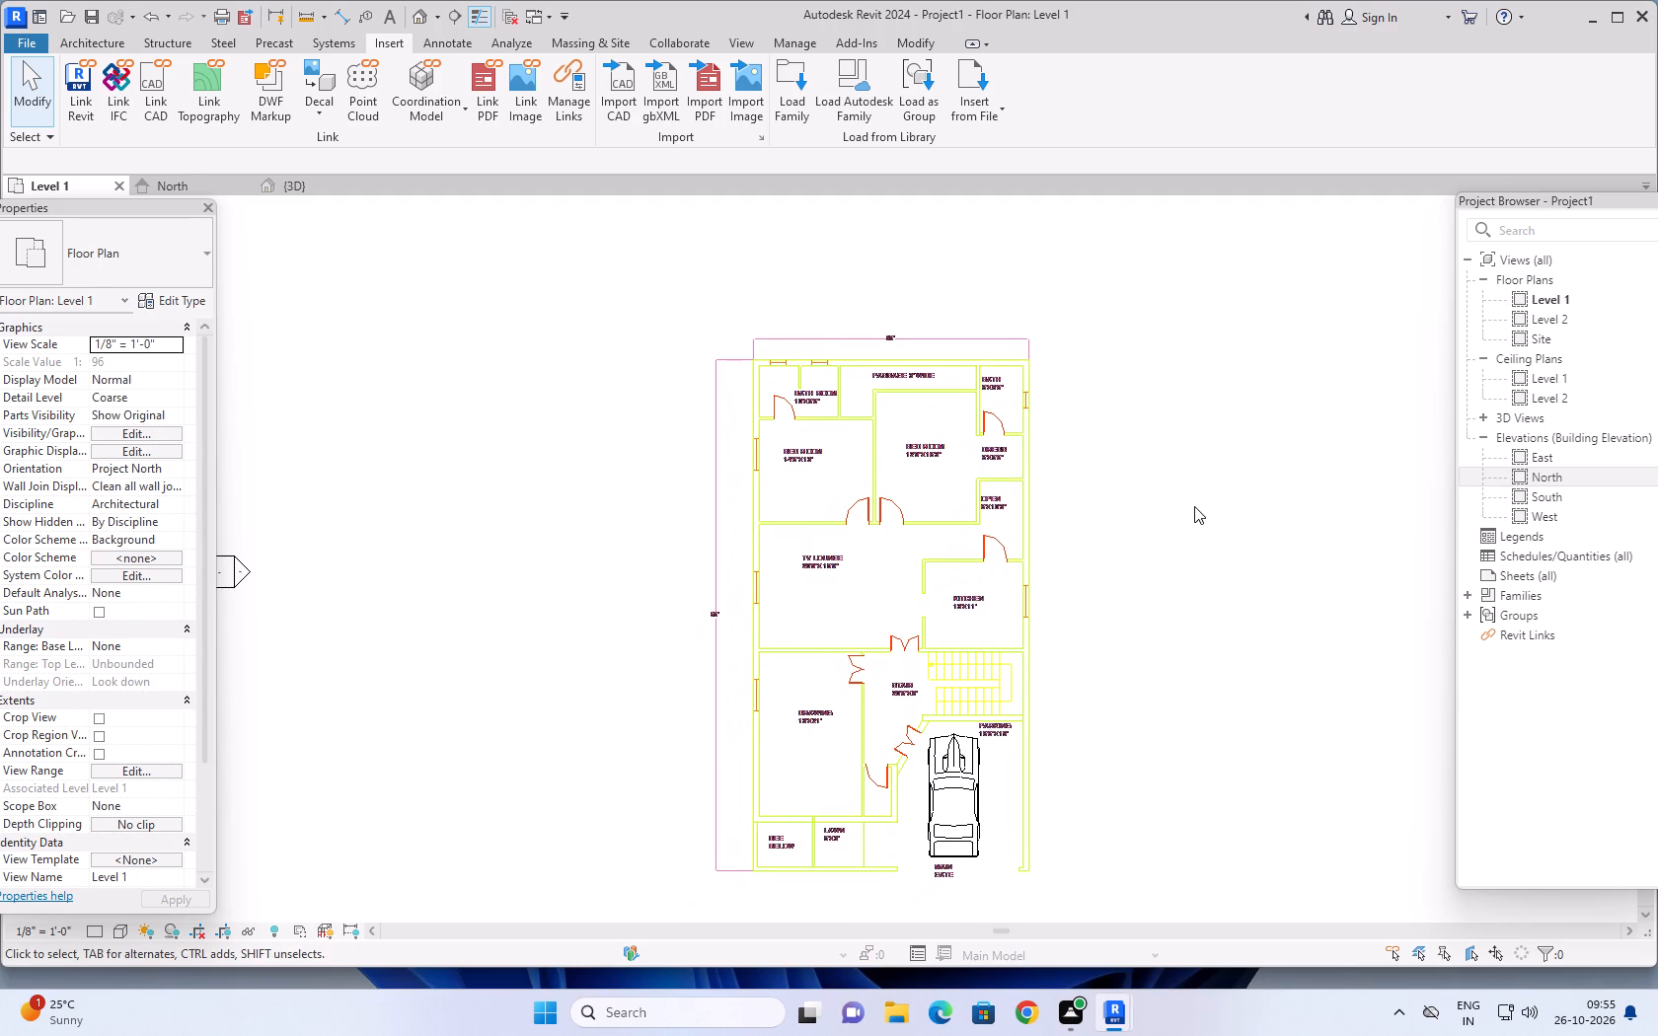
scroll(1186, 515, "up", 1)
middle_click_drag(1185, 515, 1249, 519)
scroll(1215, 469, "up", 2)
middle_click_drag(1189, 400, 1300, 450)
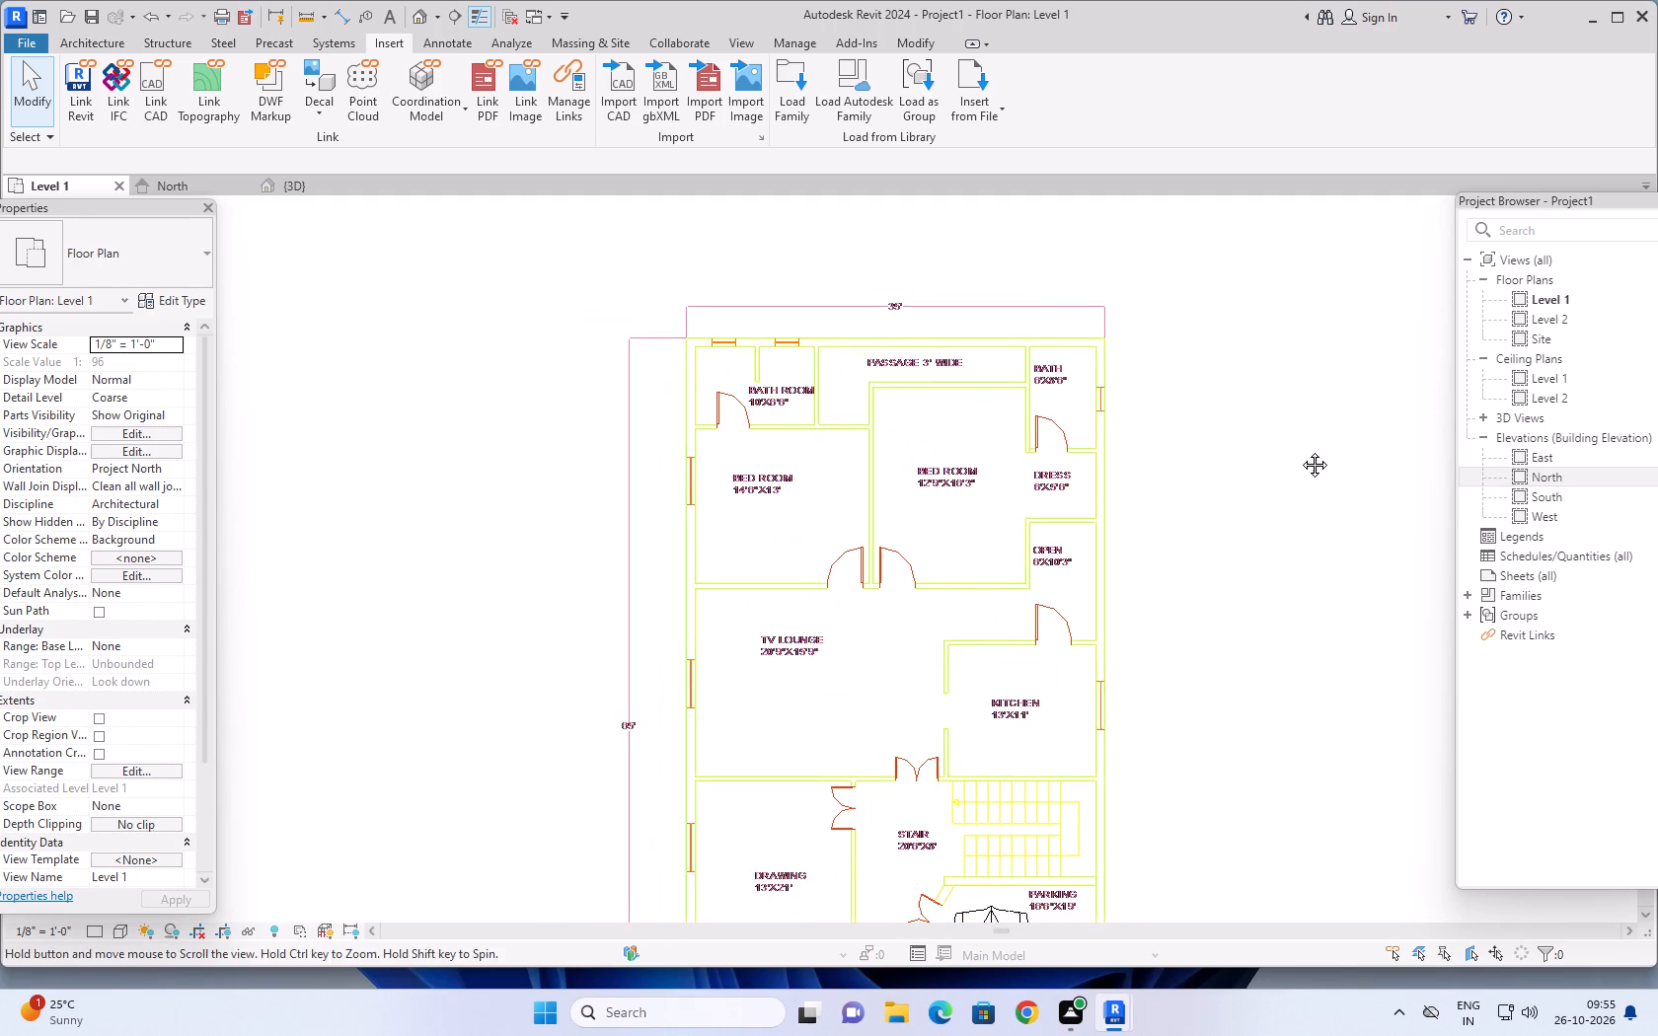
middle_click_drag(1300, 450, 1301, 450)
scroll(789, 313, "up", 2)
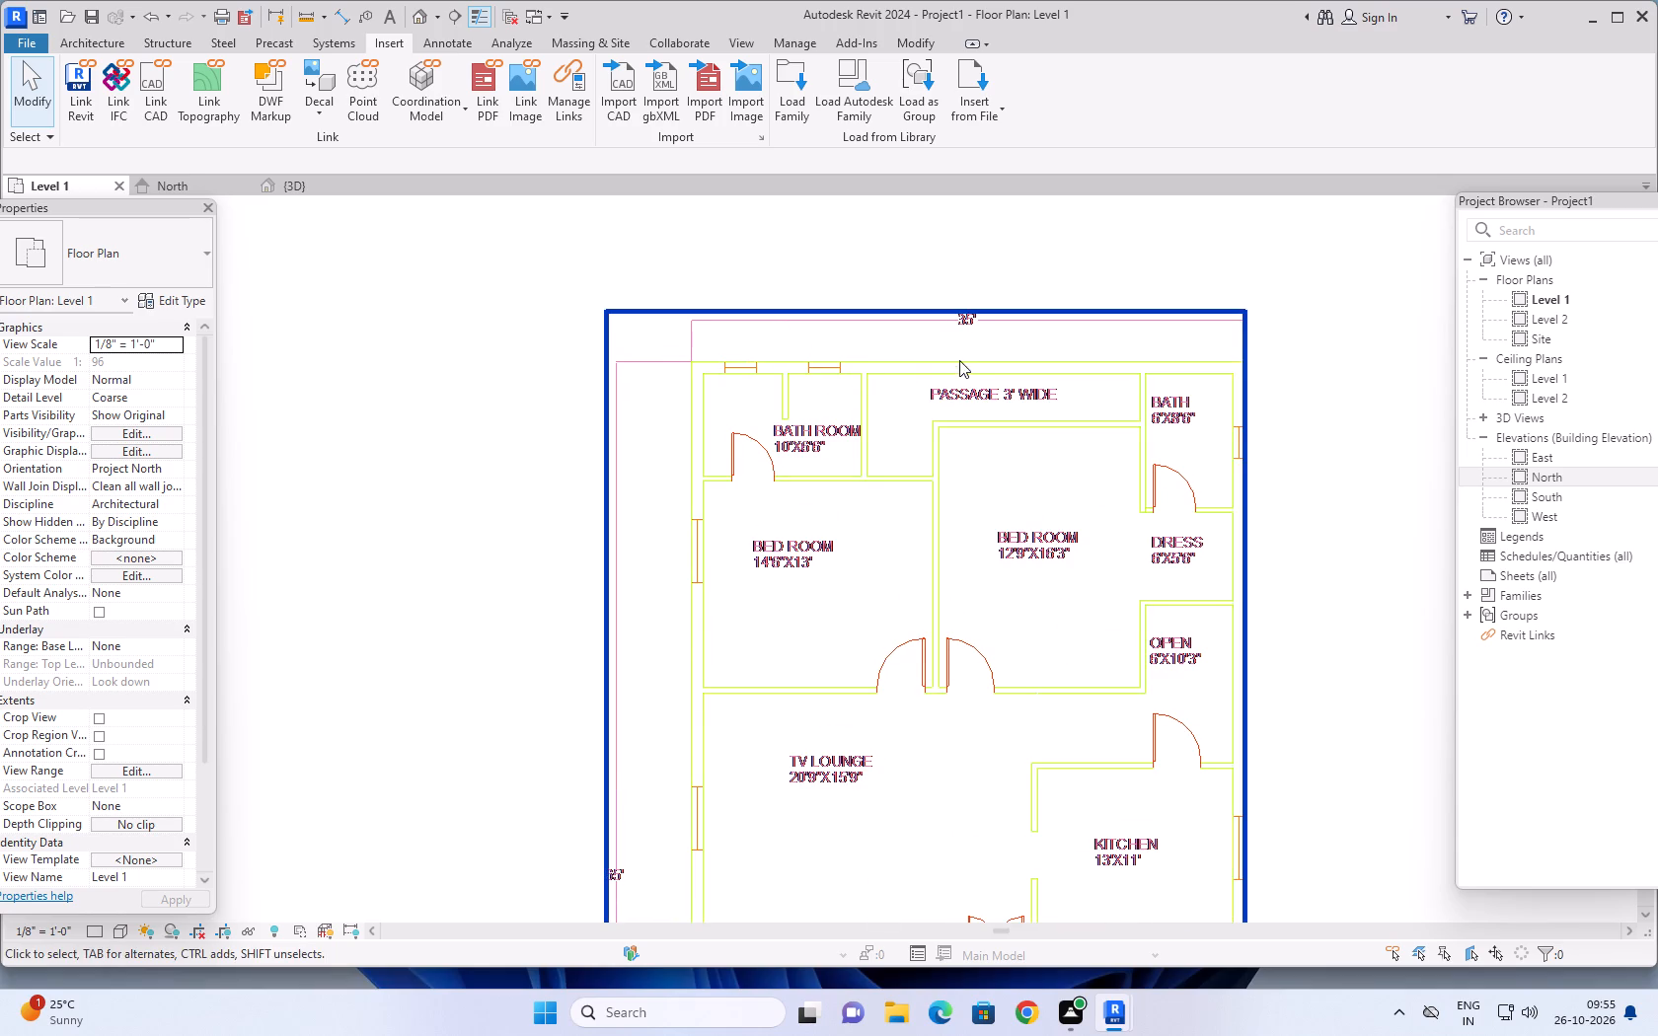
scroll(737, 392, "down", 3)
middle_click_drag(1153, 489, 1157, 472)
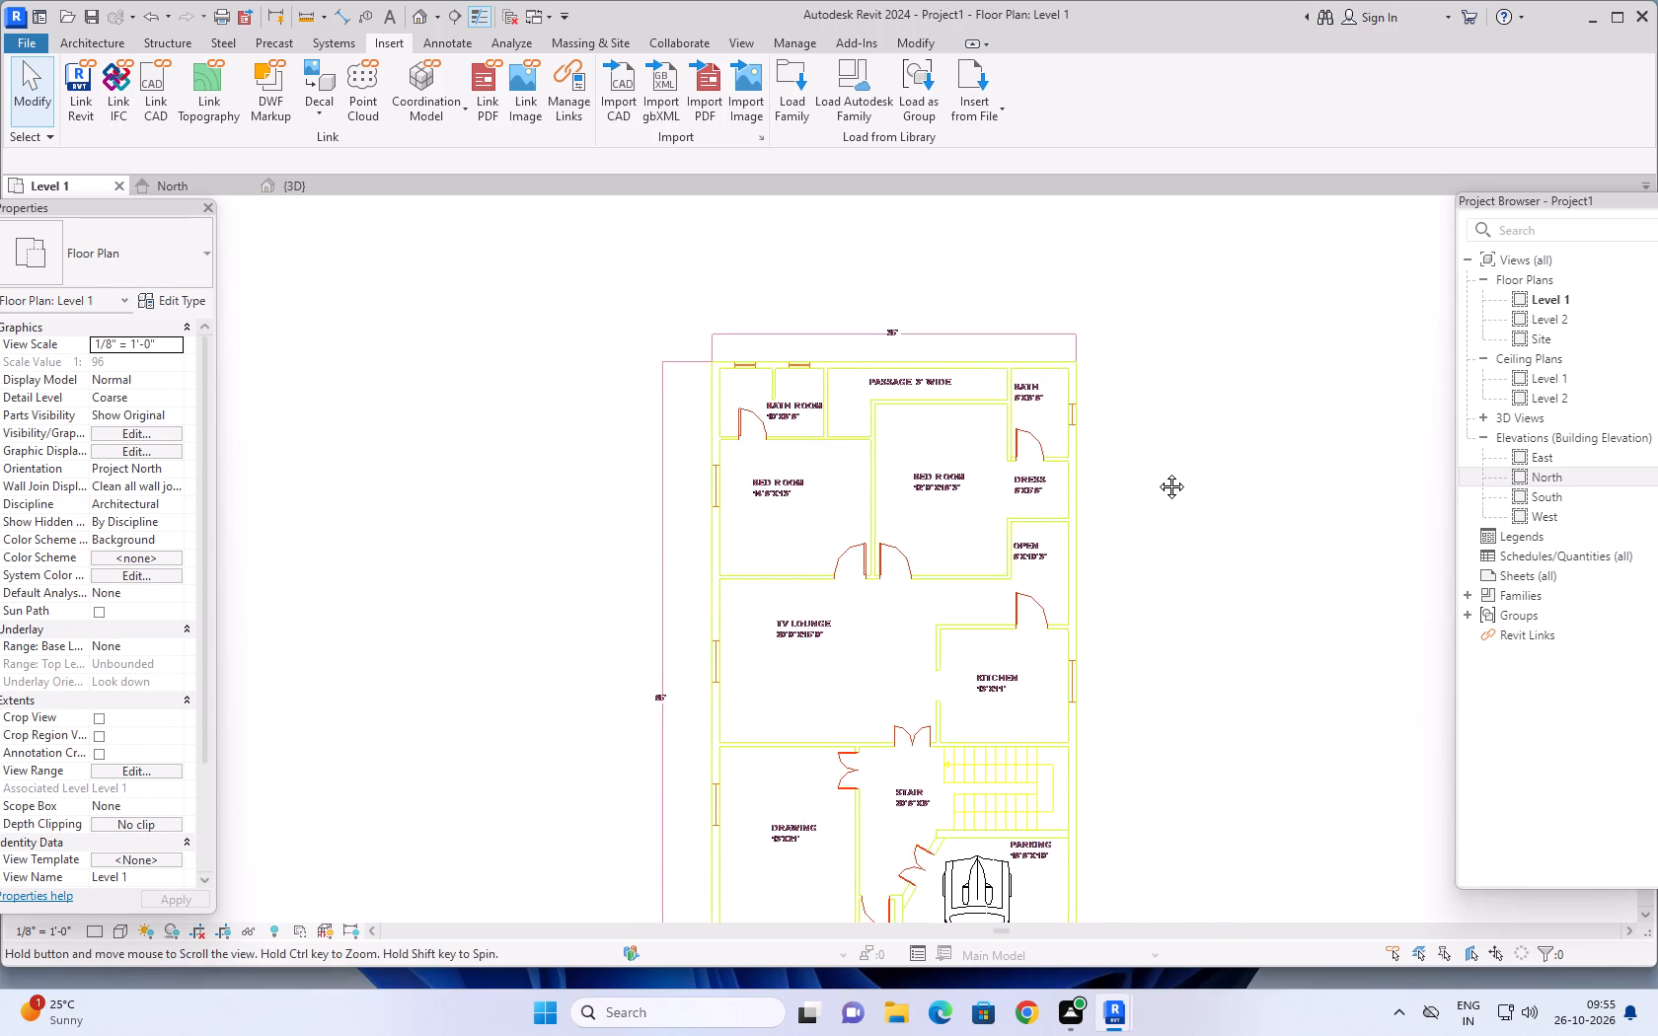
middle_click_drag(1157, 472, 1158, 468)
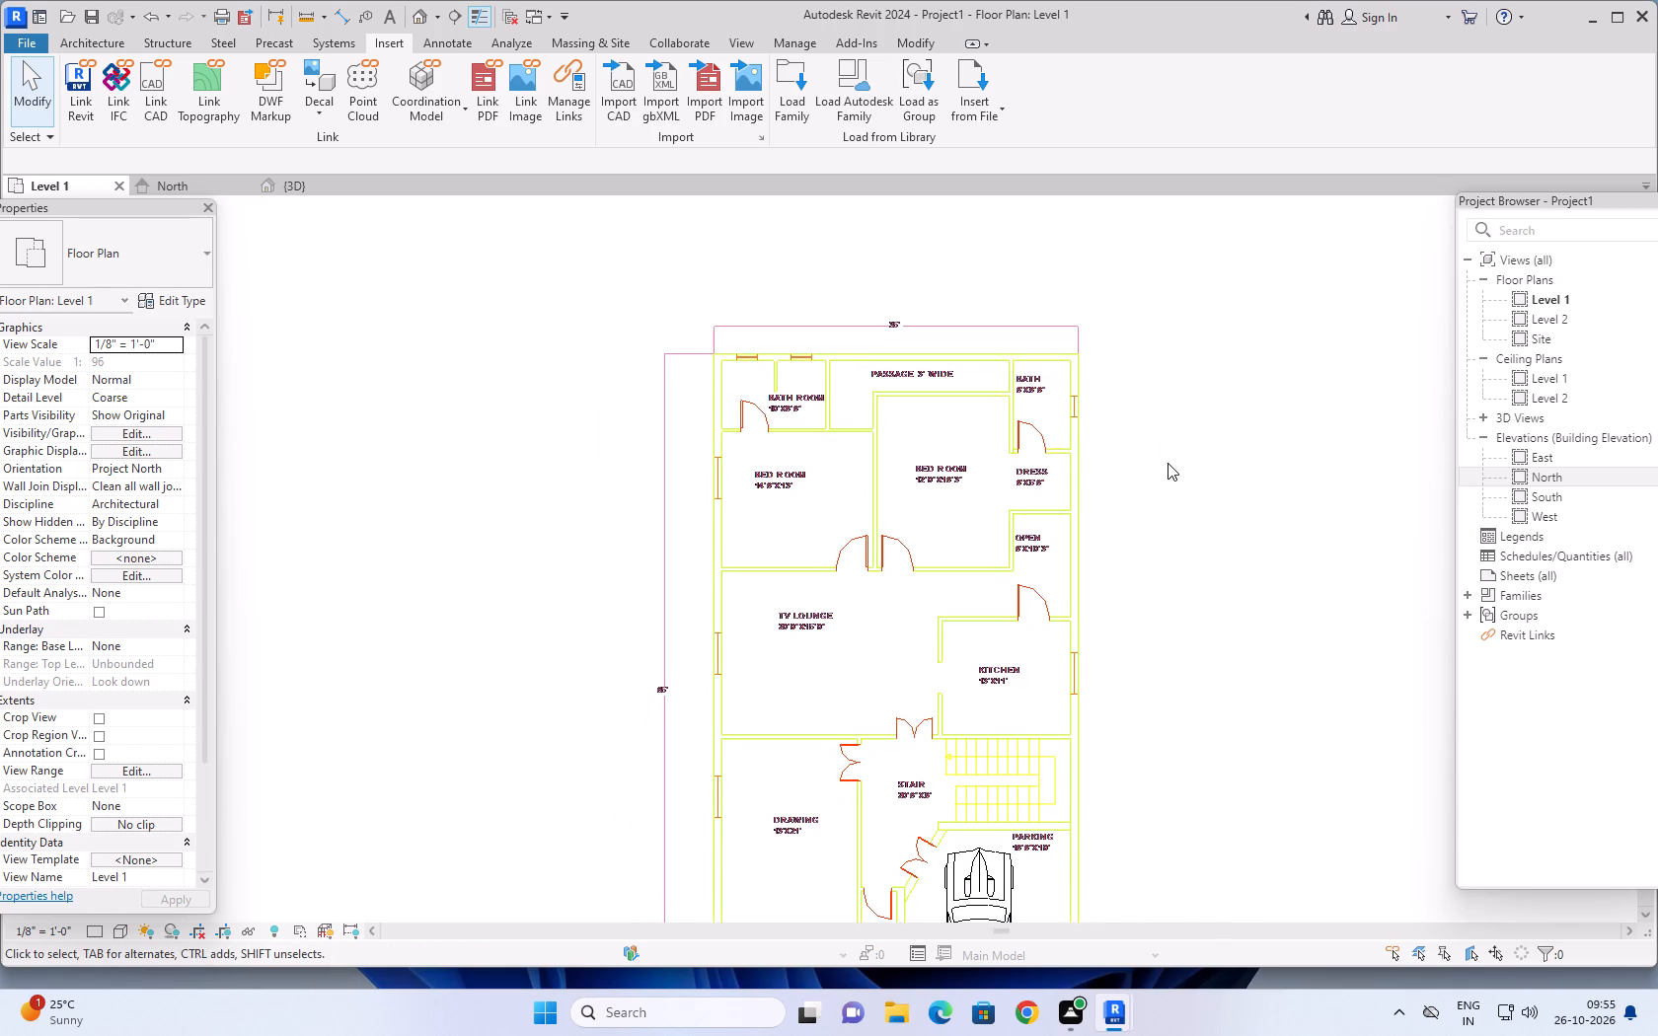
middle_click_drag(1173, 422, 1180, 387)
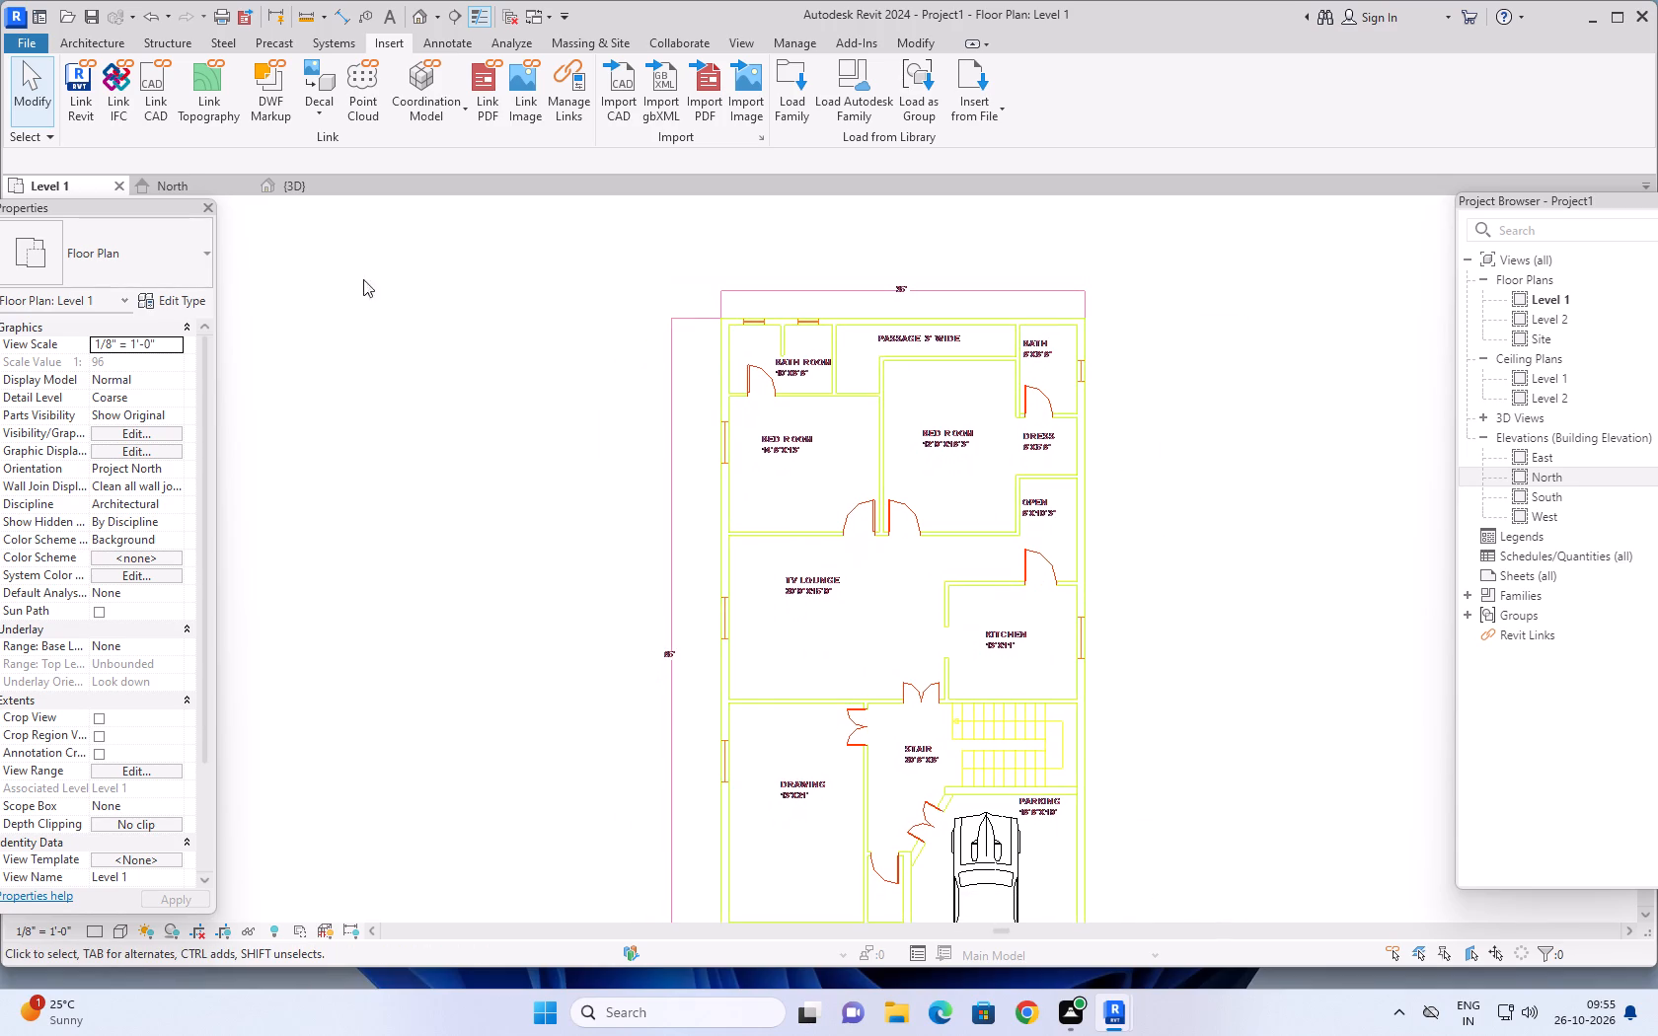
key("Escape")
key("Escape")
key("Escape")
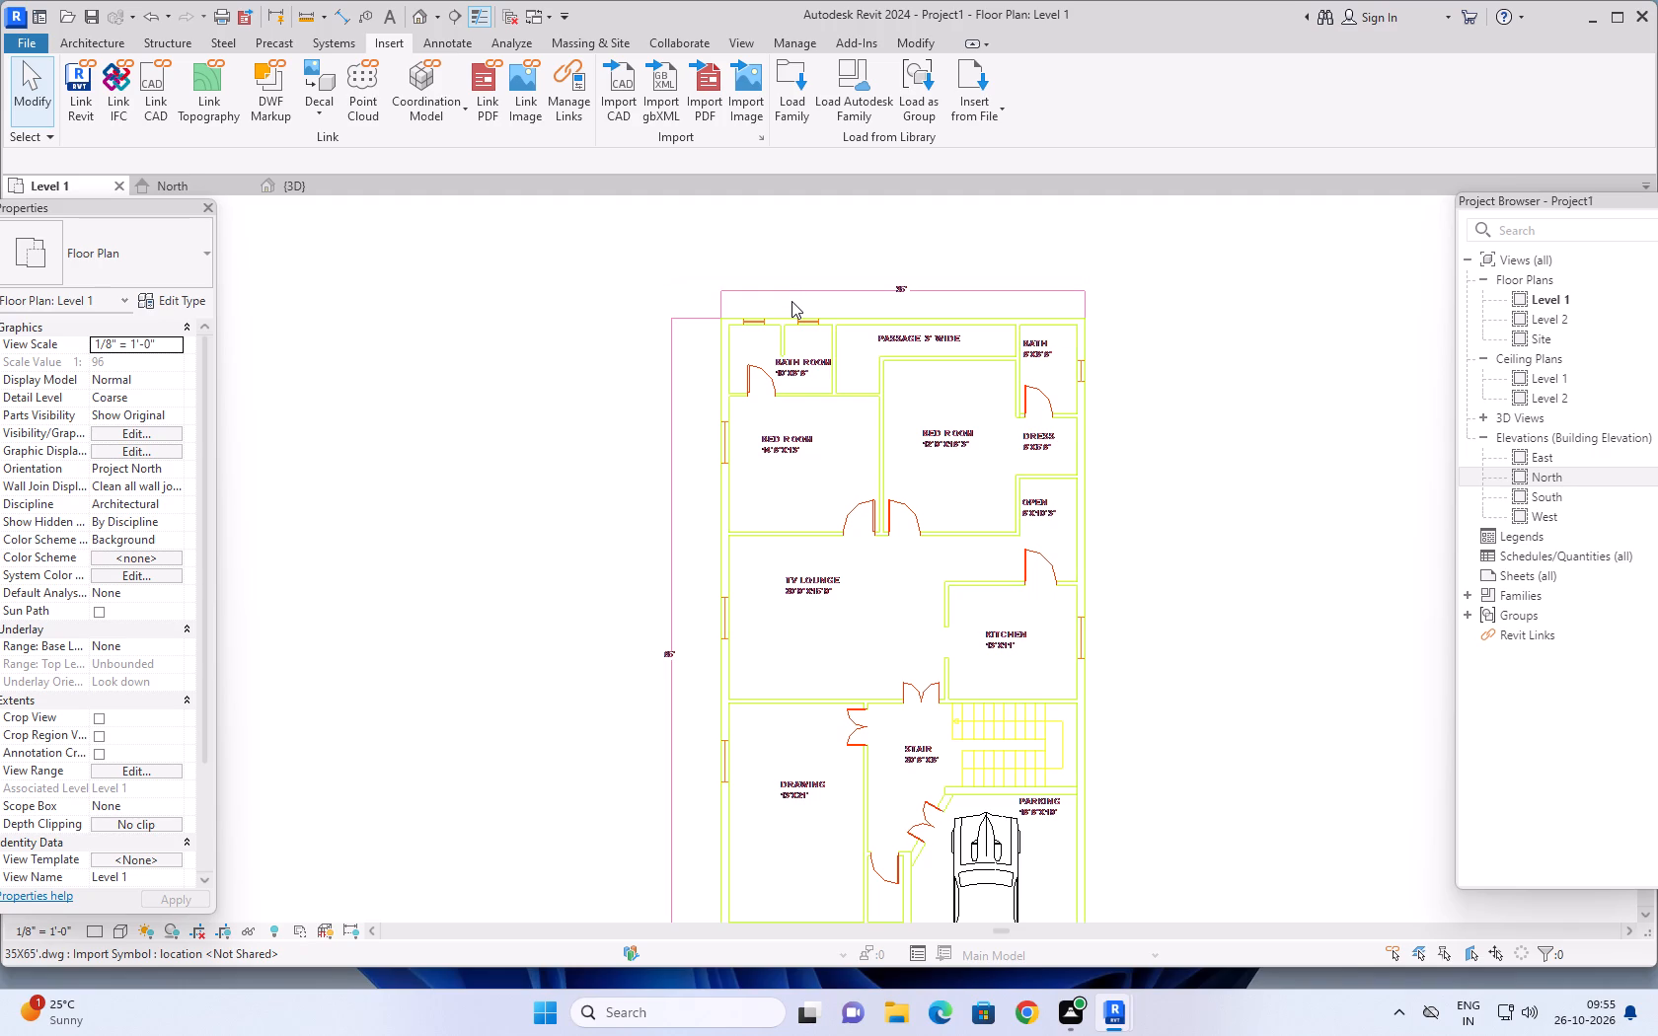
left_click(790, 306)
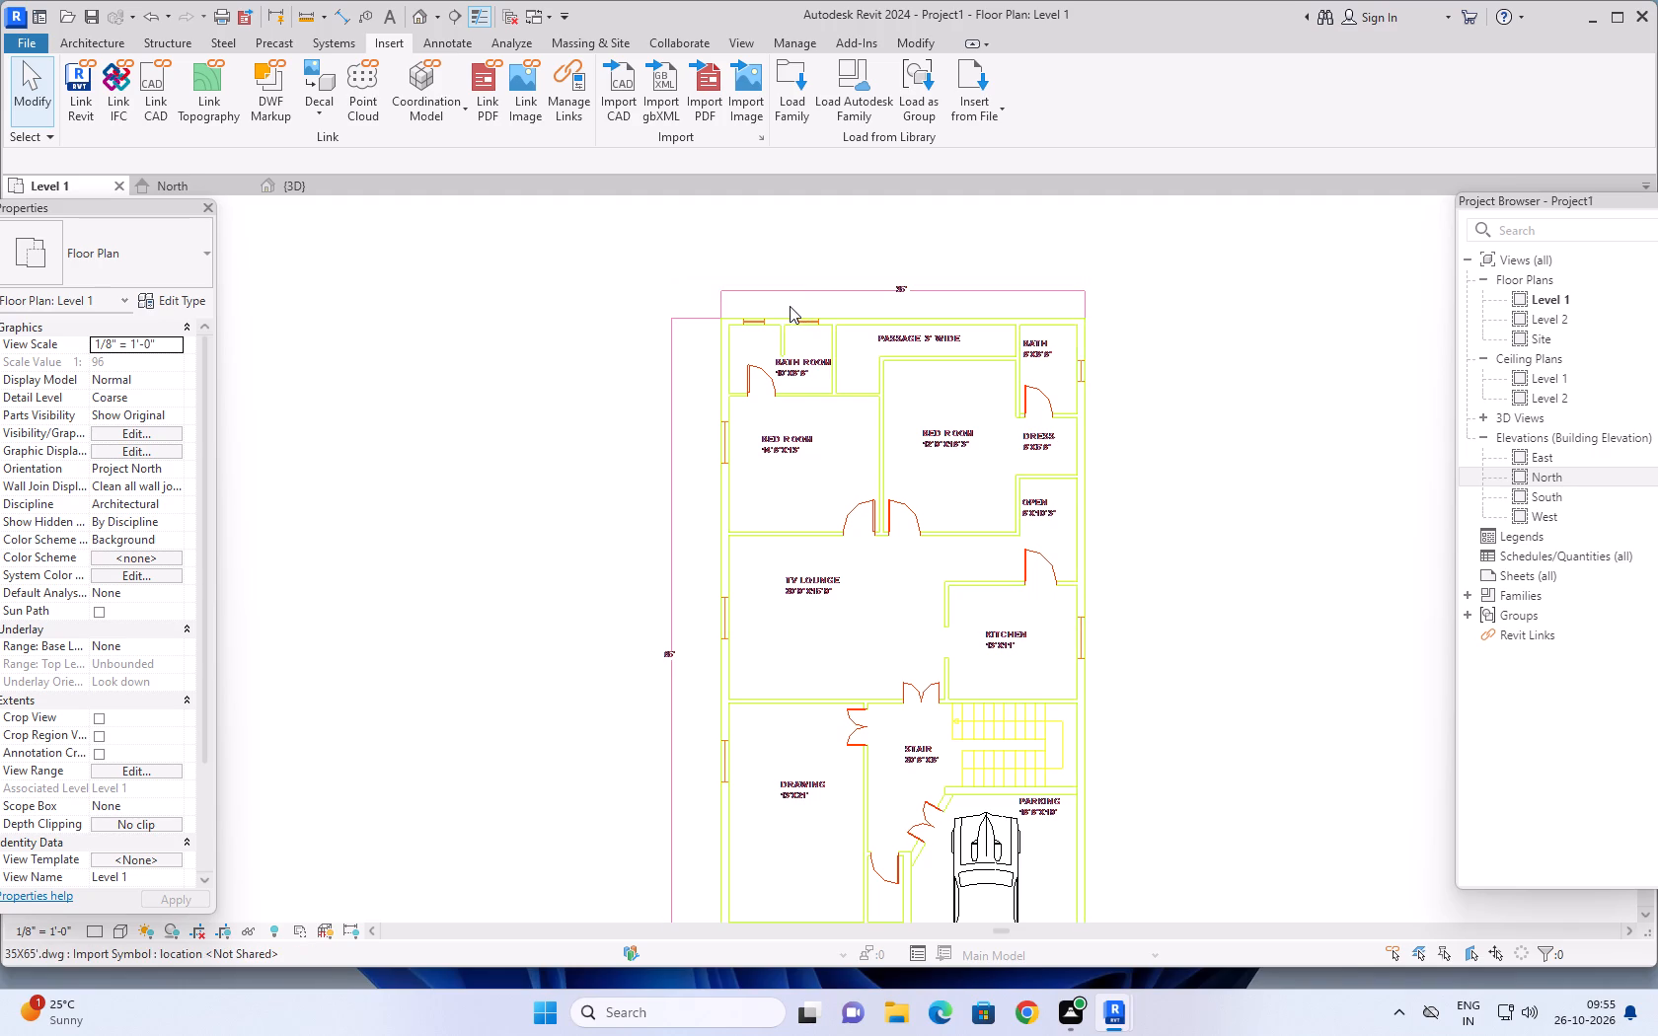
left_click(803, 290)
key("Escape")
key("Escape")
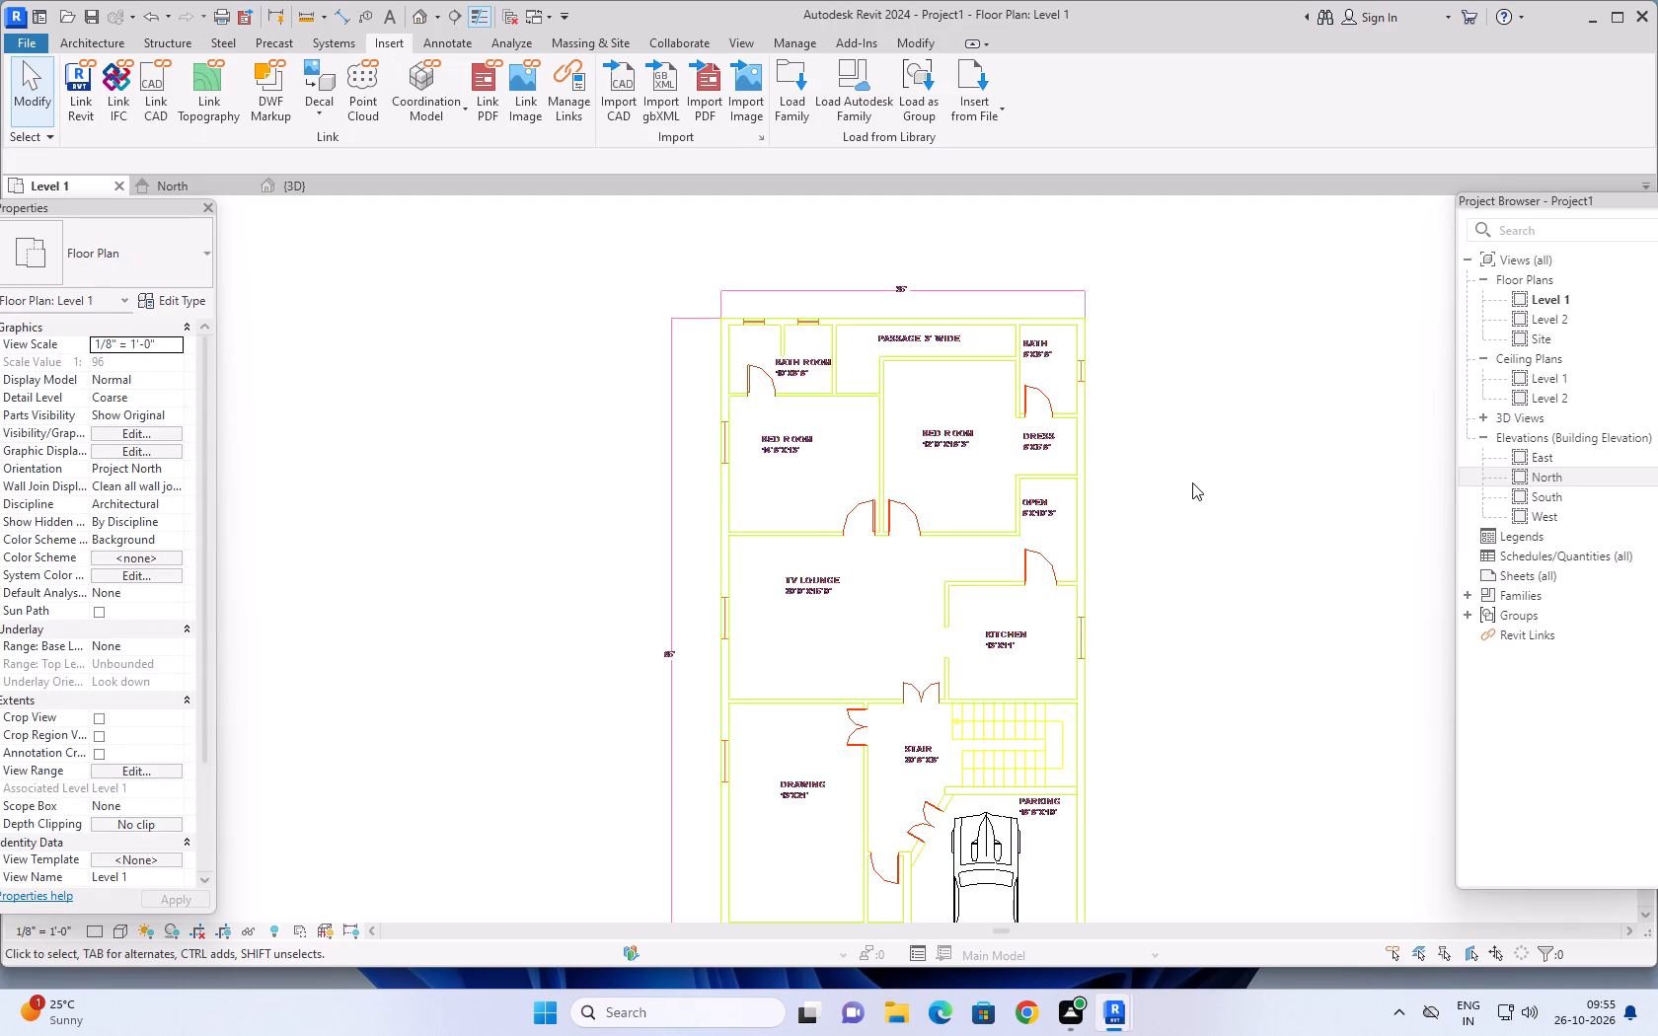
middle_click_drag(1188, 483, 1157, 280)
scroll(1163, 376, "down", 2)
middle_click_drag(1175, 418, 1119, 534)
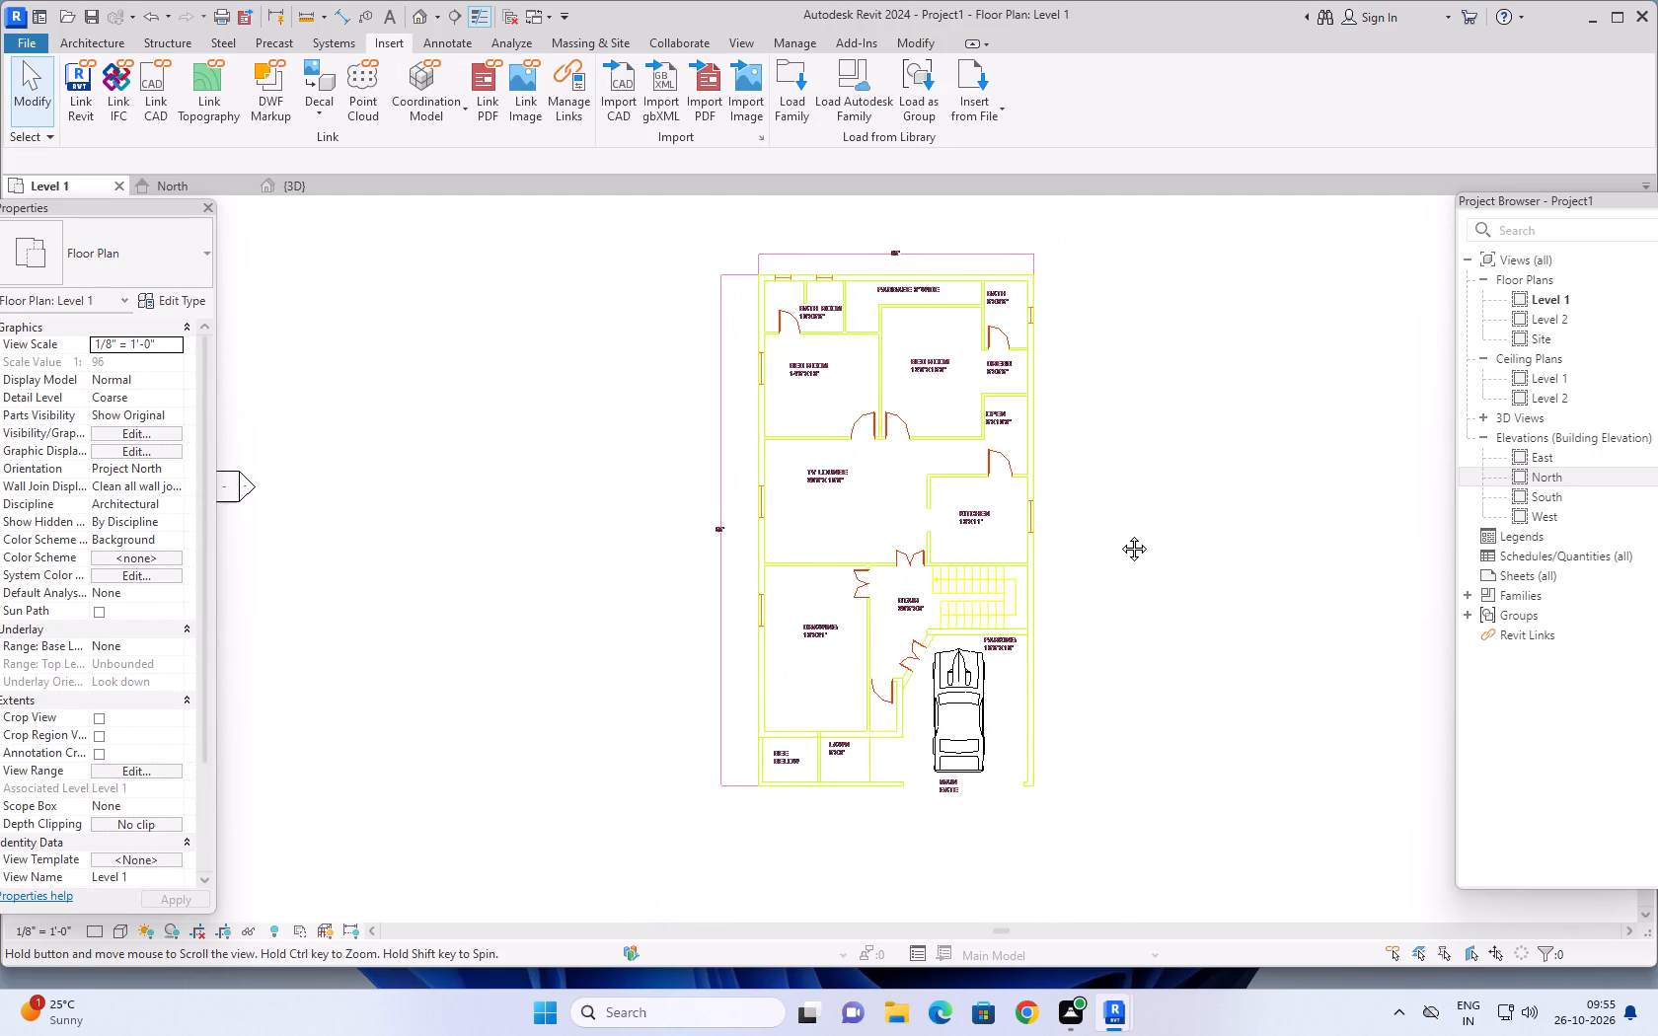
middle_click_drag(1119, 534, 1116, 537)
scroll(762, 356, "up", 7)
middle_click_drag(774, 277, 724, 398)
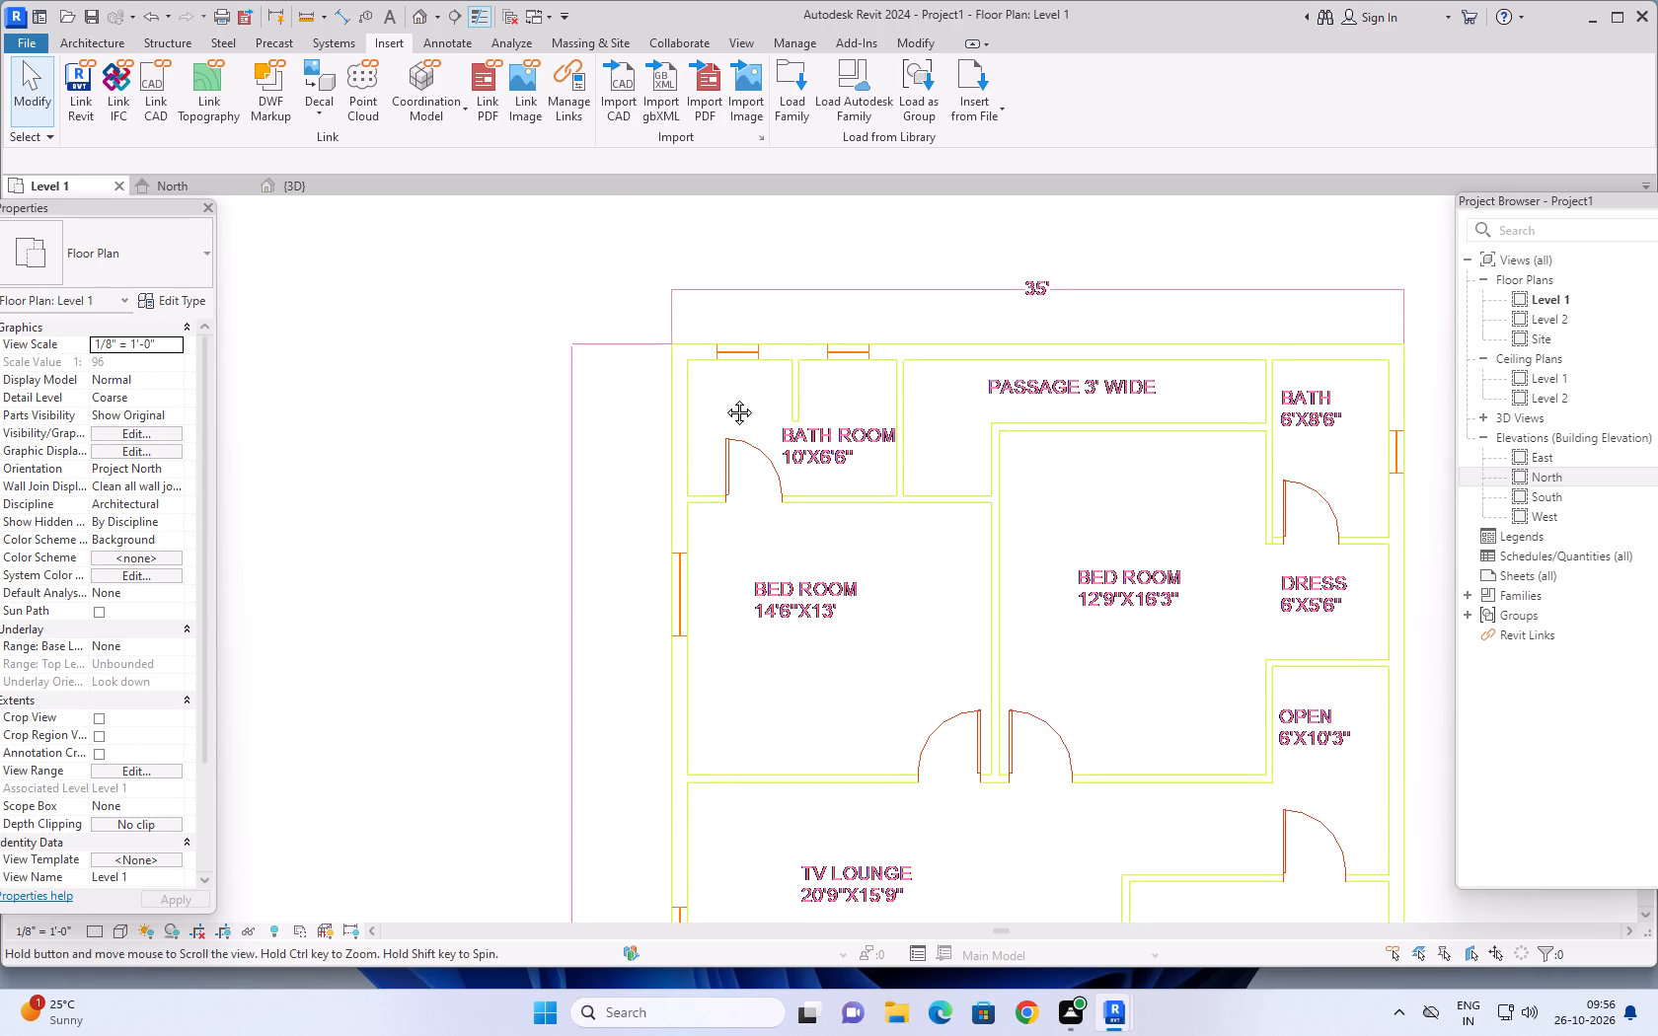
middle_click_drag(724, 398, 677, 388)
scroll(786, 416, "down", 2)
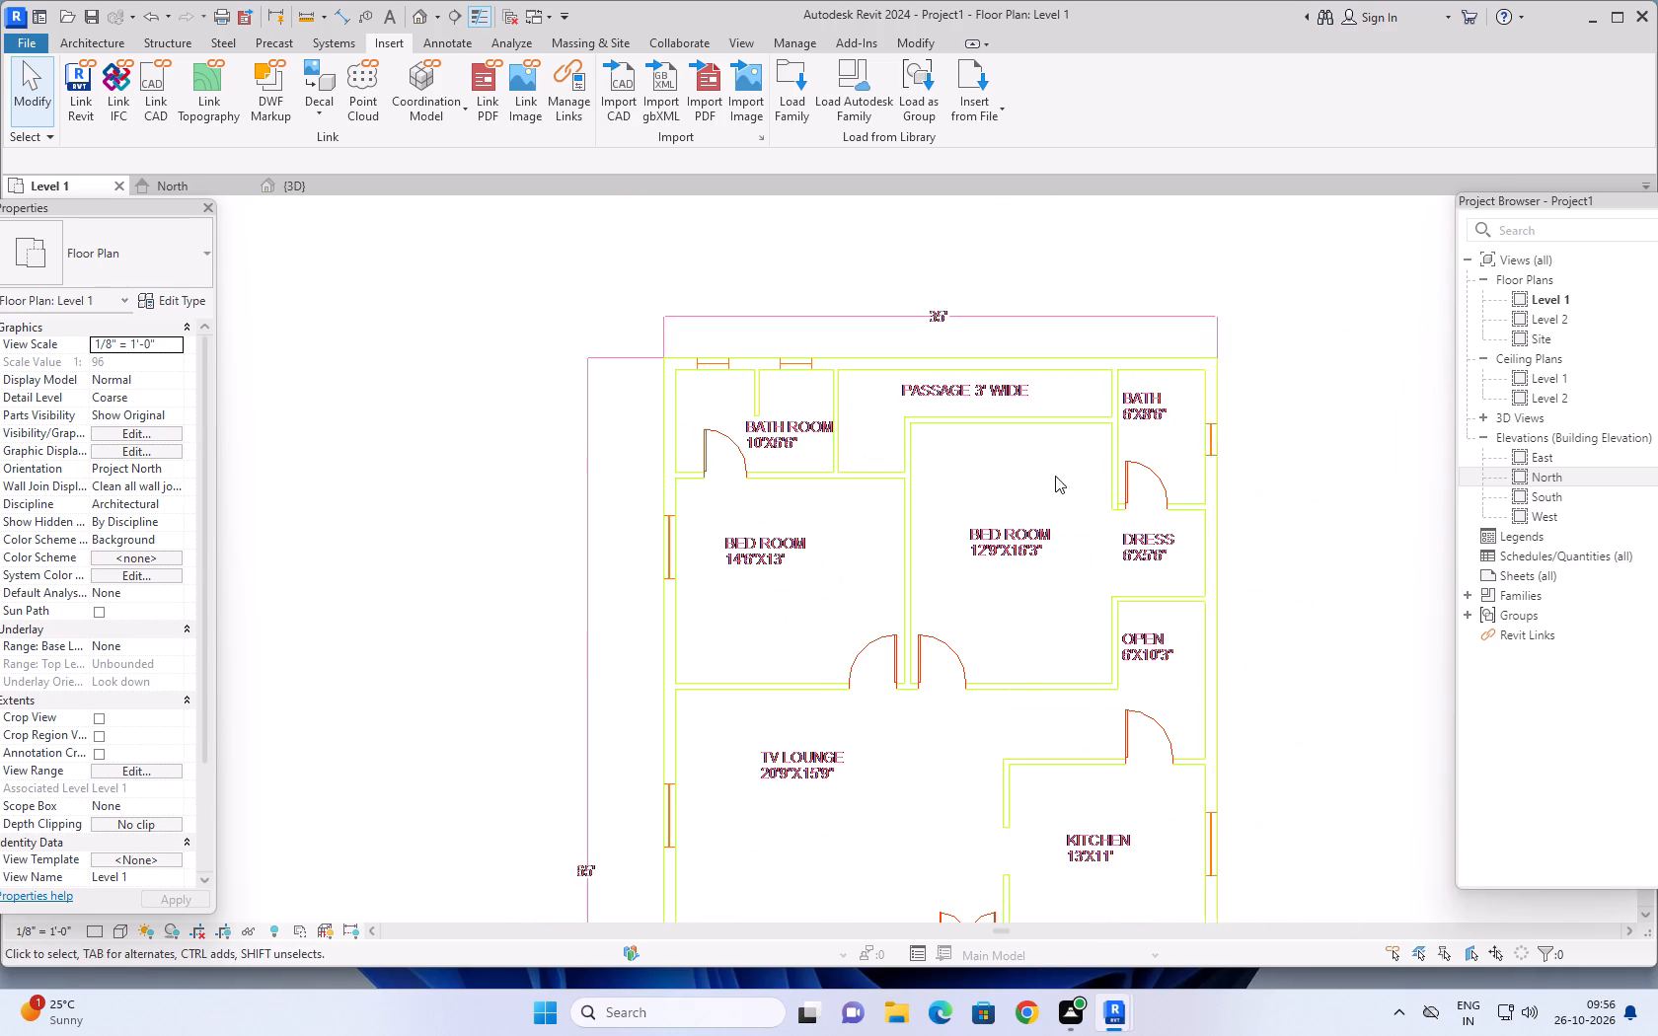
scroll(1248, 535, "down", 1)
middle_click_drag(1249, 525, 1247, 472)
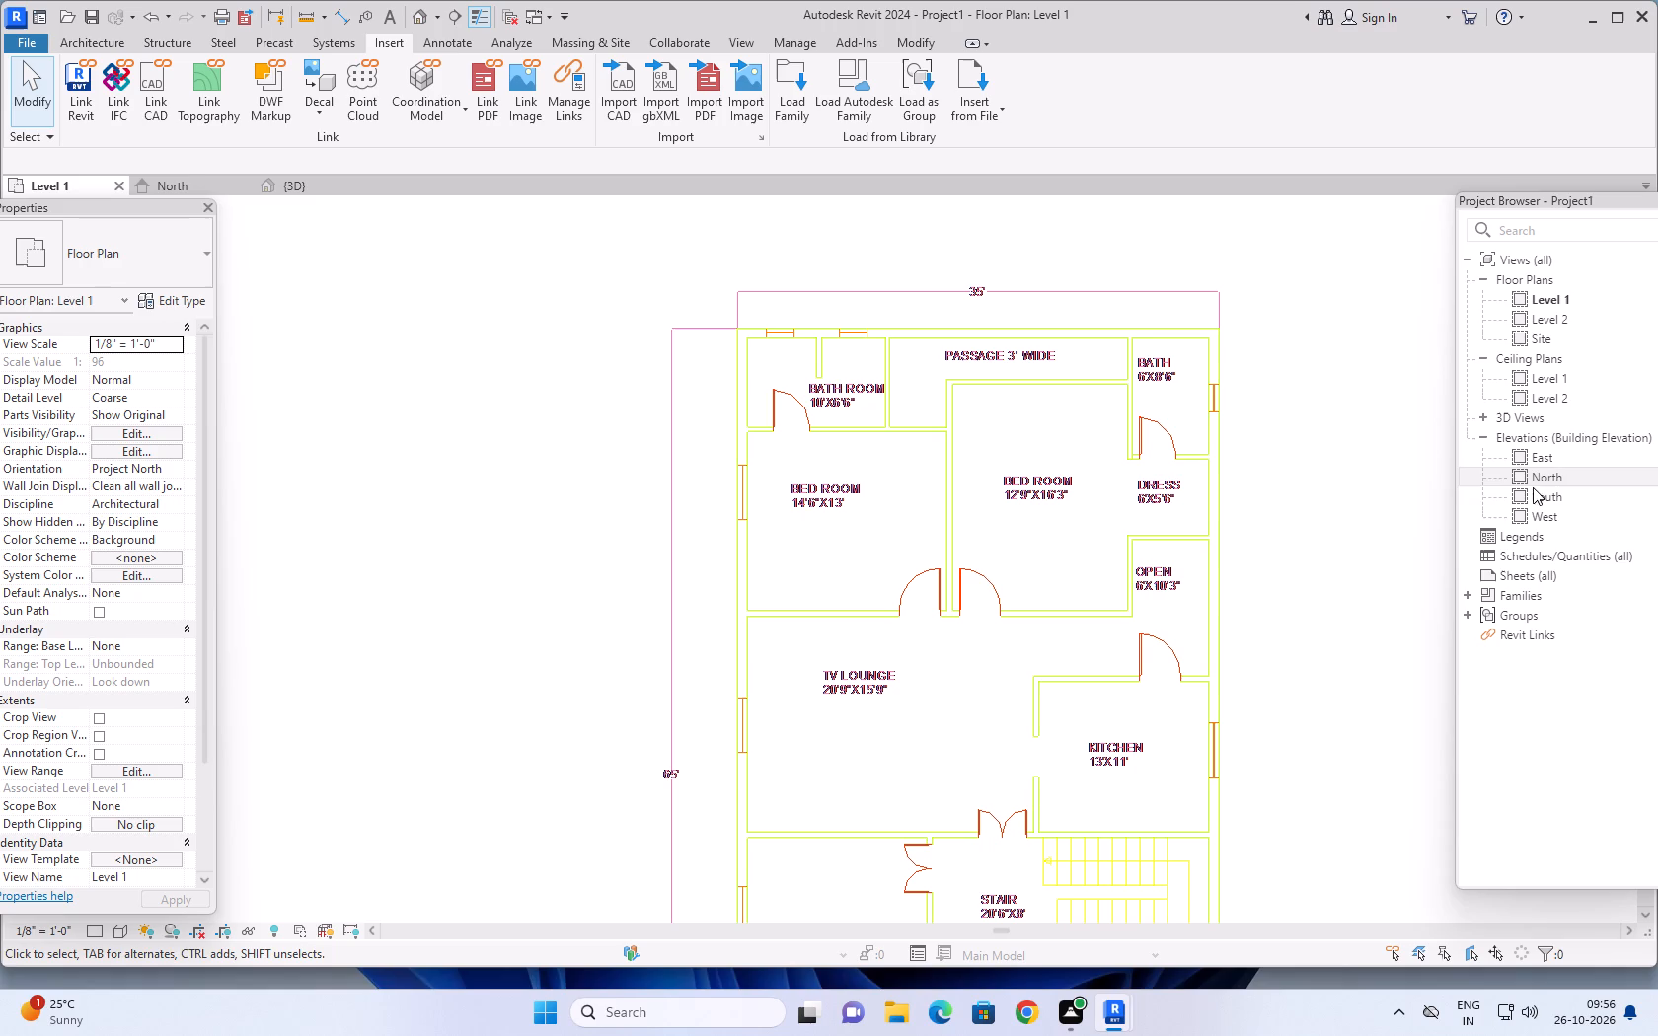
Check the Level 1 and Level 2 lines in the North elevation view.
double_click(1574, 475)
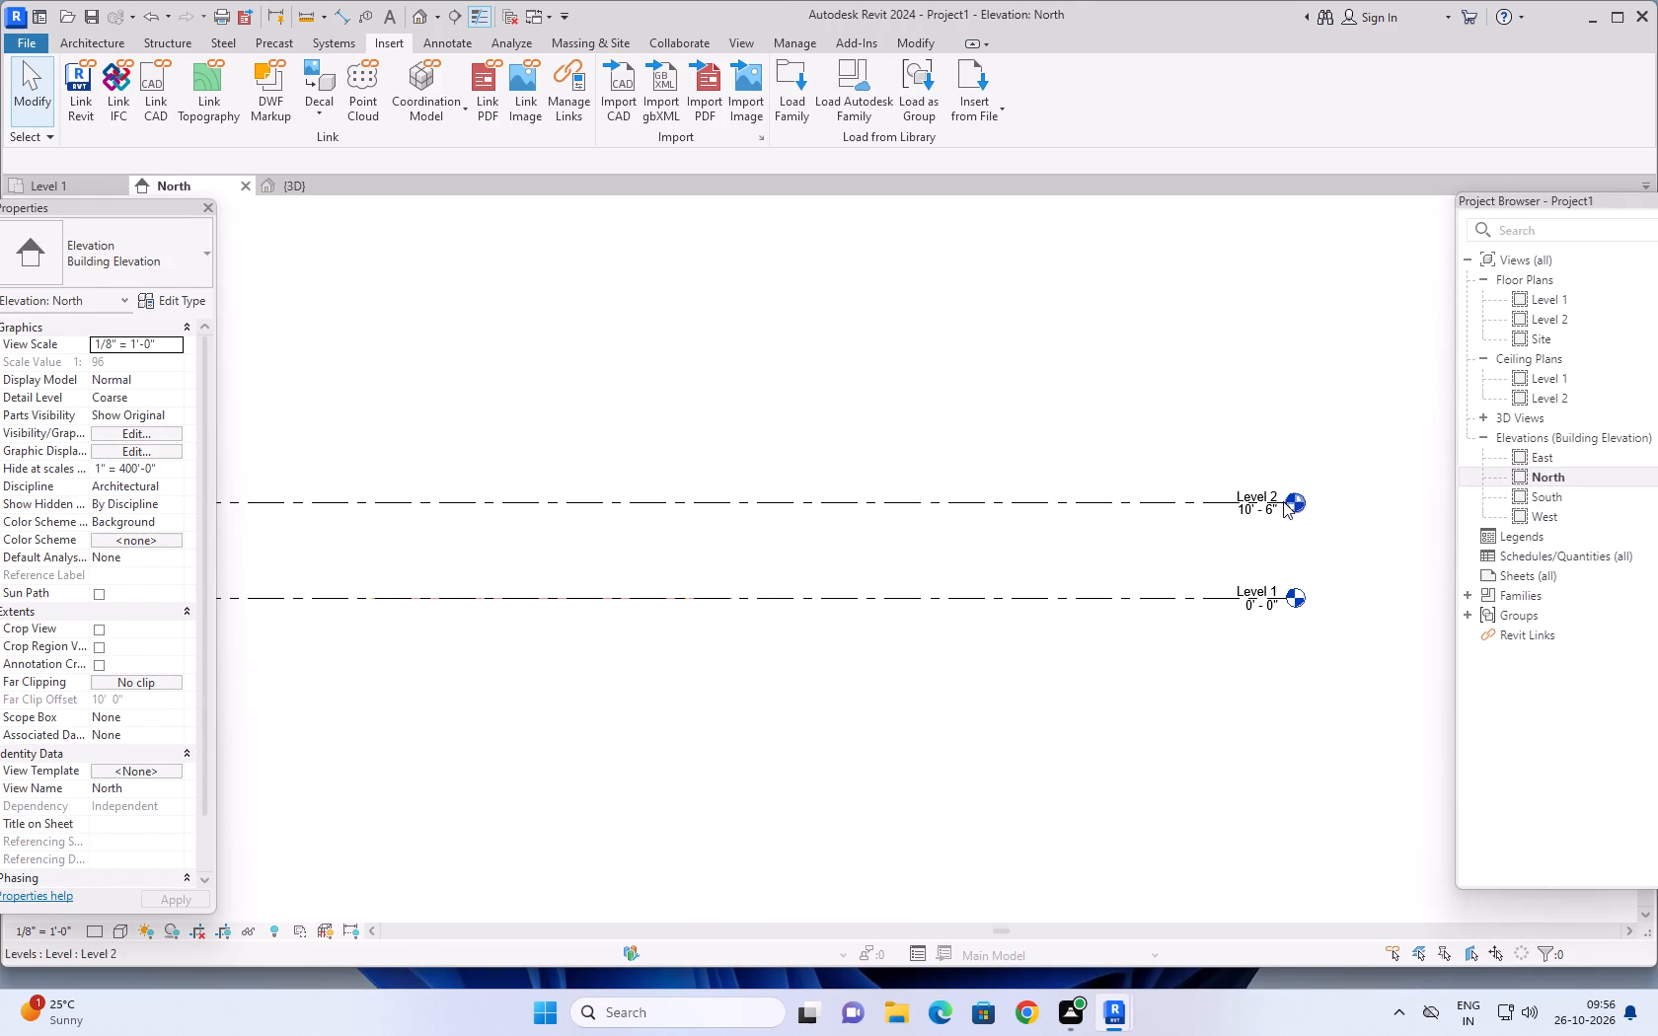
scroll(1107, 436, "down", 3)
middle_click_drag(949, 382, 1100, 476)
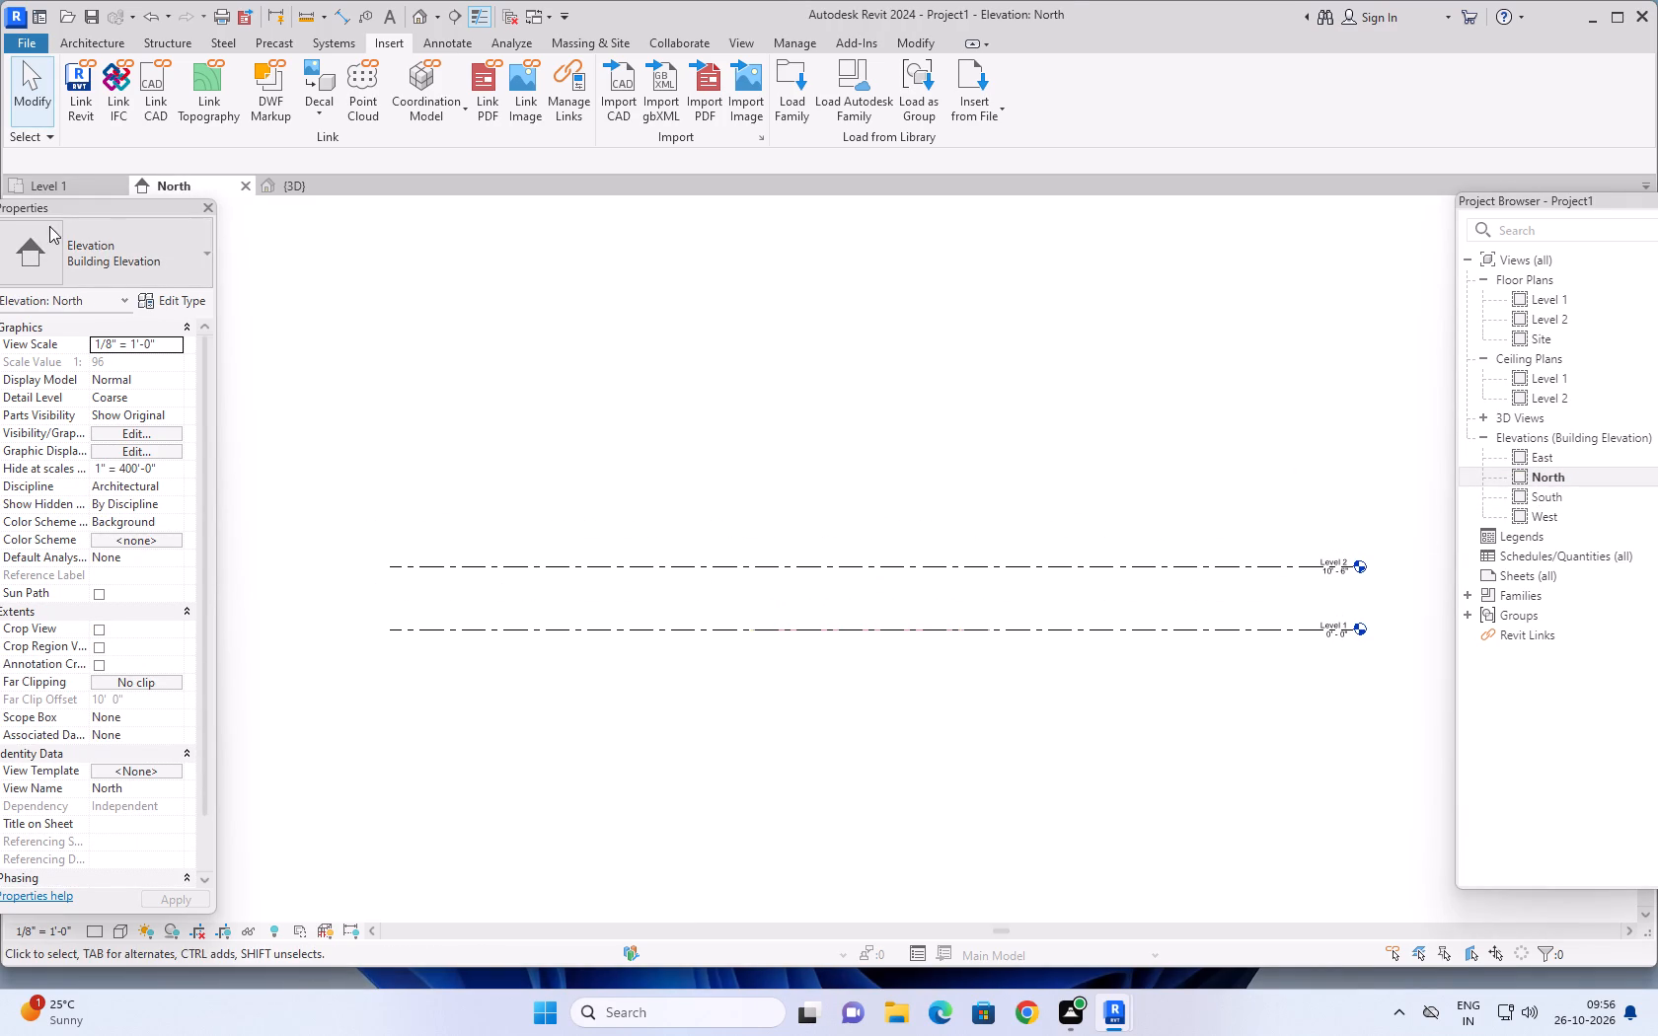
Return to the Level 1 plan, start an architectural wall, and duplicate the Generic - 8" type as 9".
left_click(50, 185)
scroll(994, 520, "down", 1)
scroll(1309, 582, "down", 1)
middle_click_drag(1306, 588, 1279, 547)
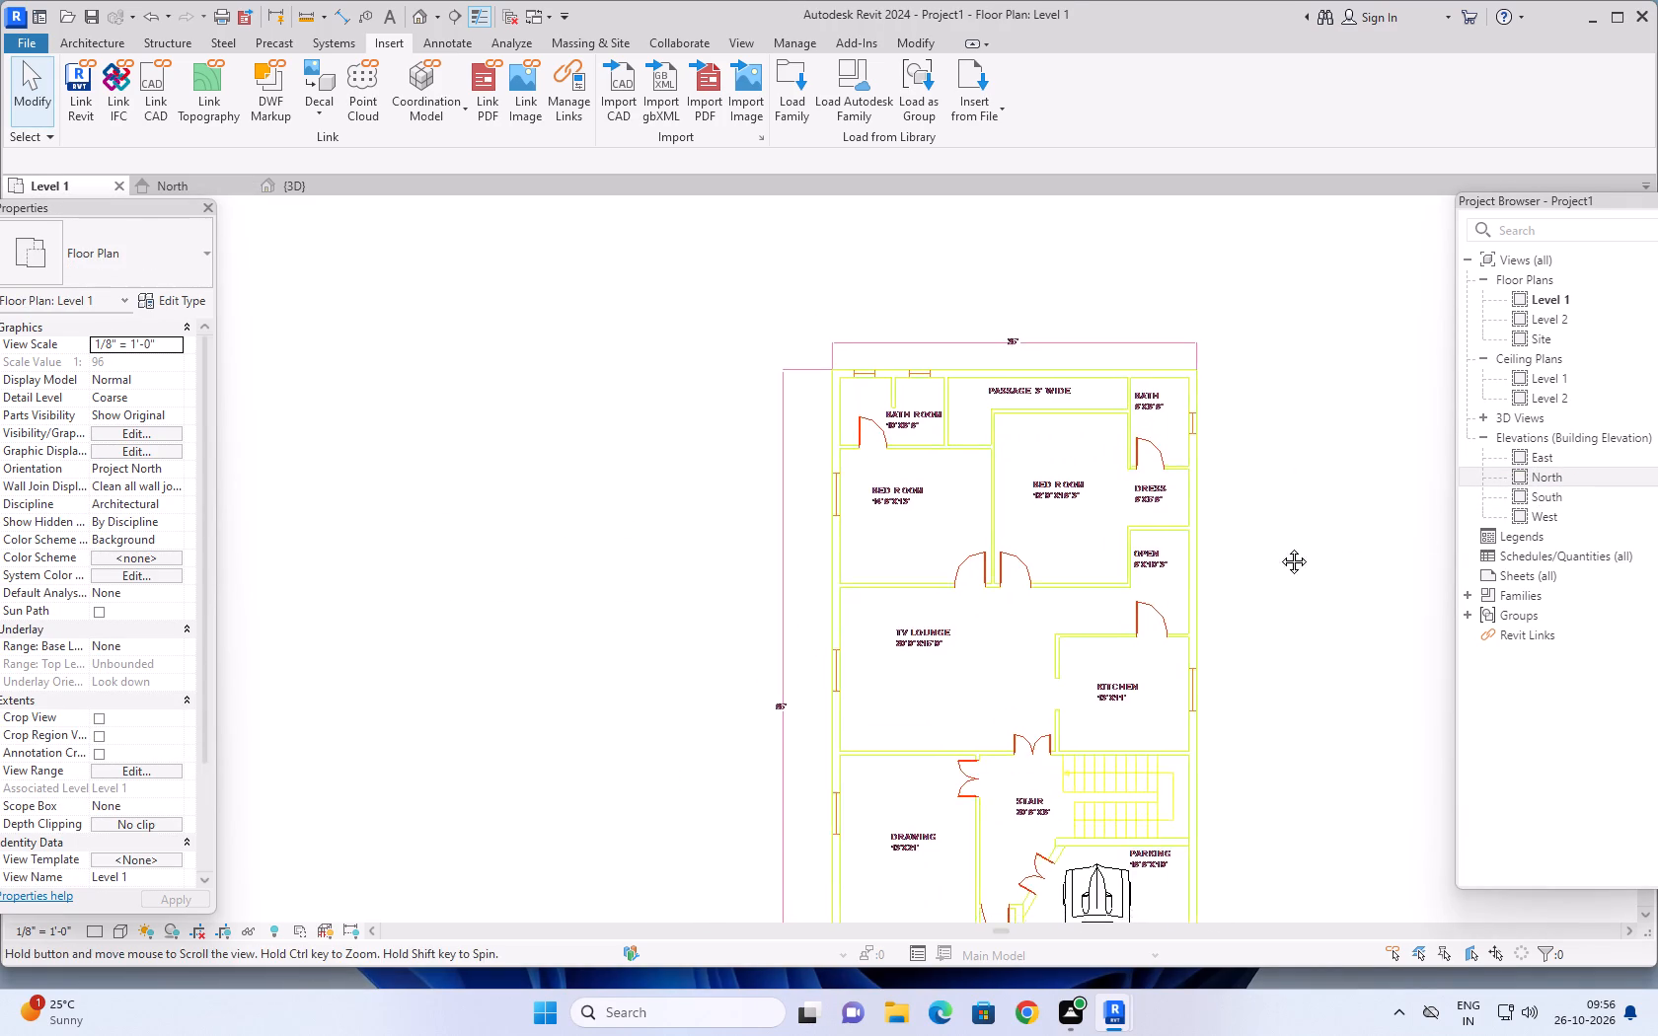
middle_click_drag(1279, 547, 1191, 458)
left_click(100, 39)
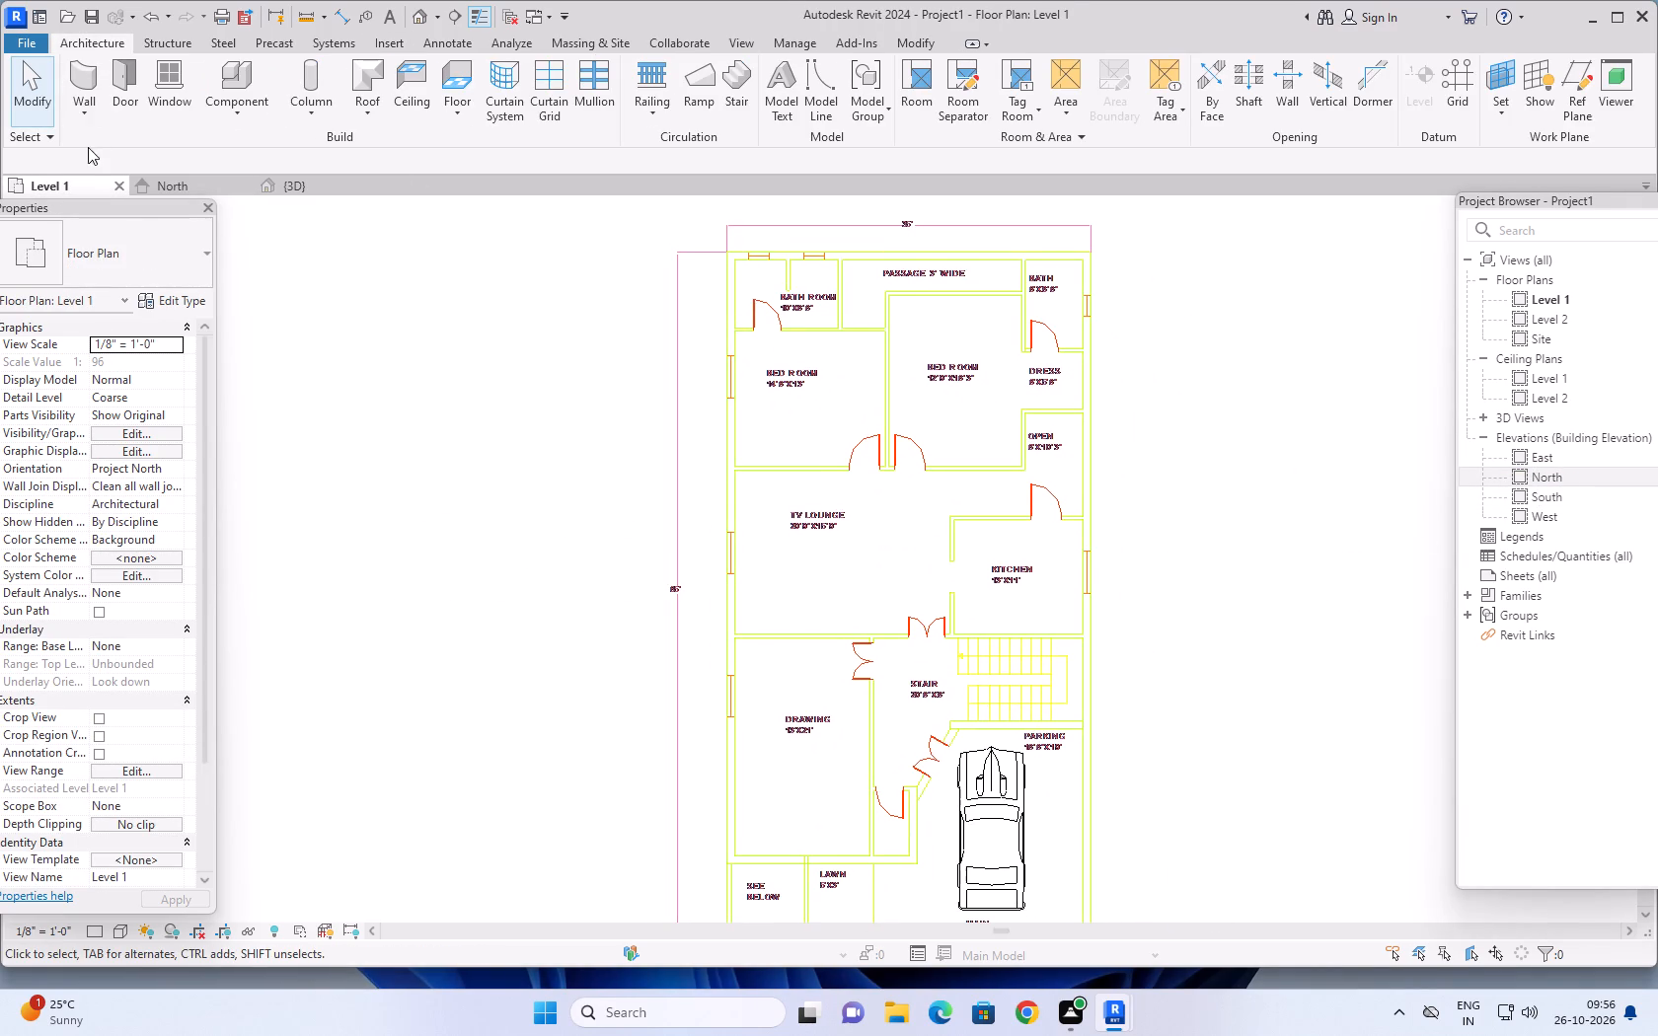
left_click(91, 78)
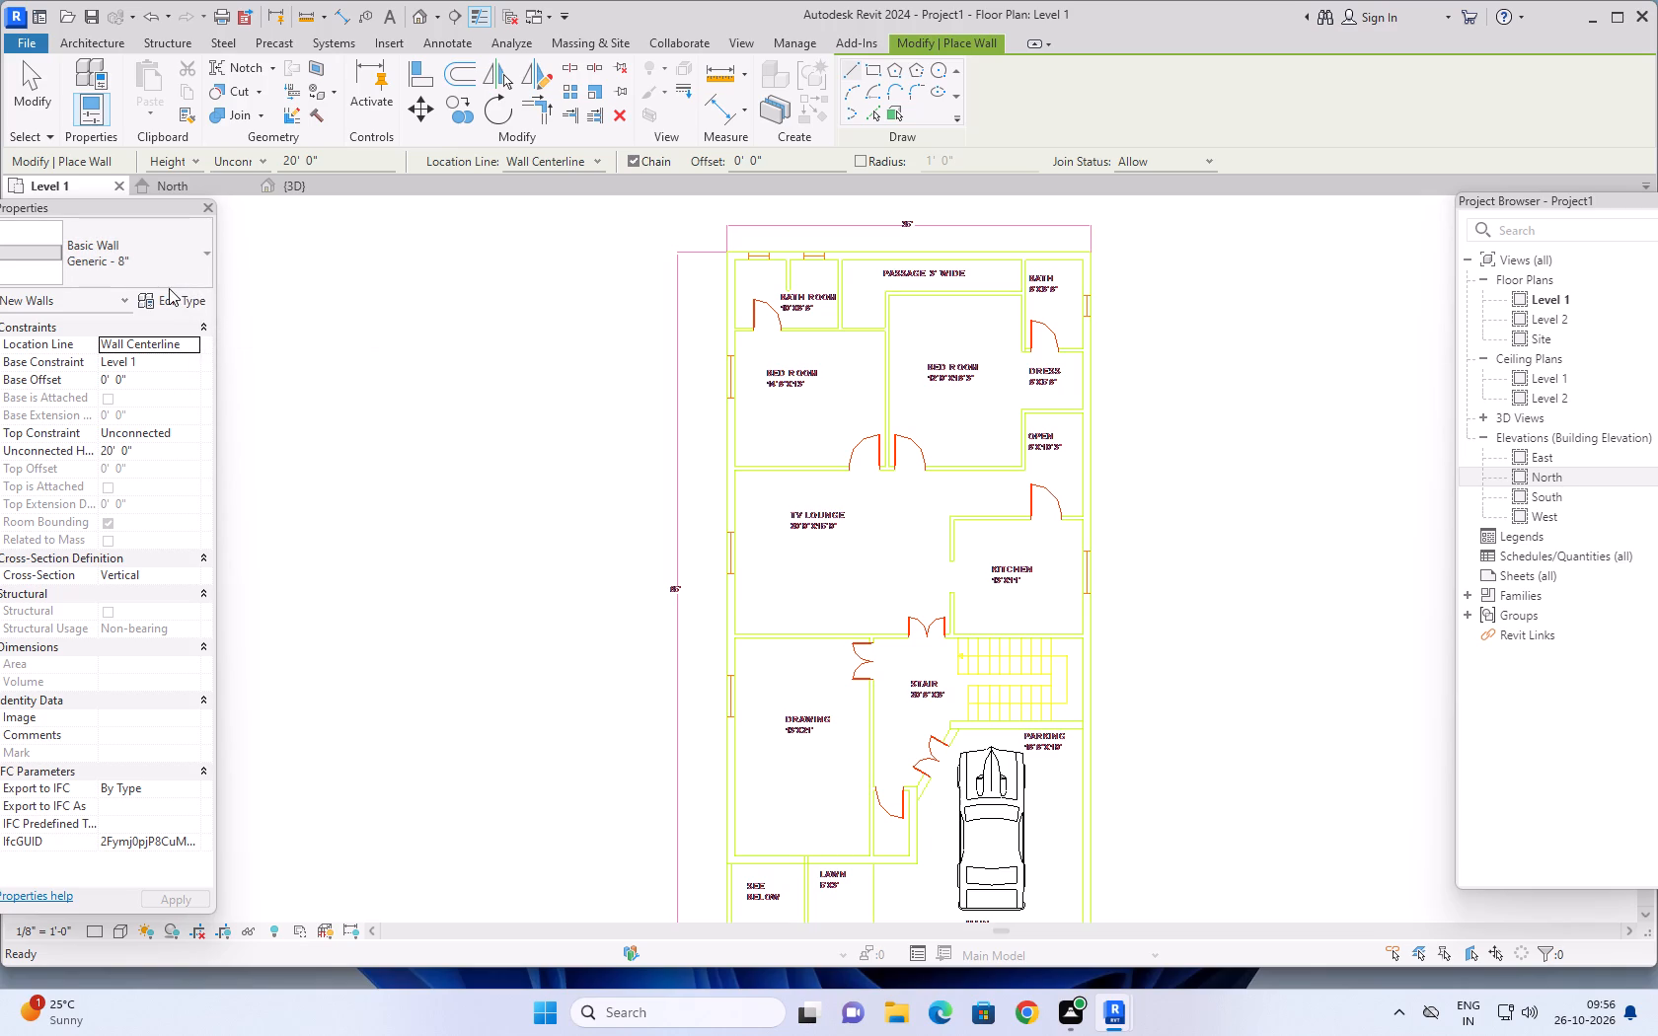
left_click(161, 298)
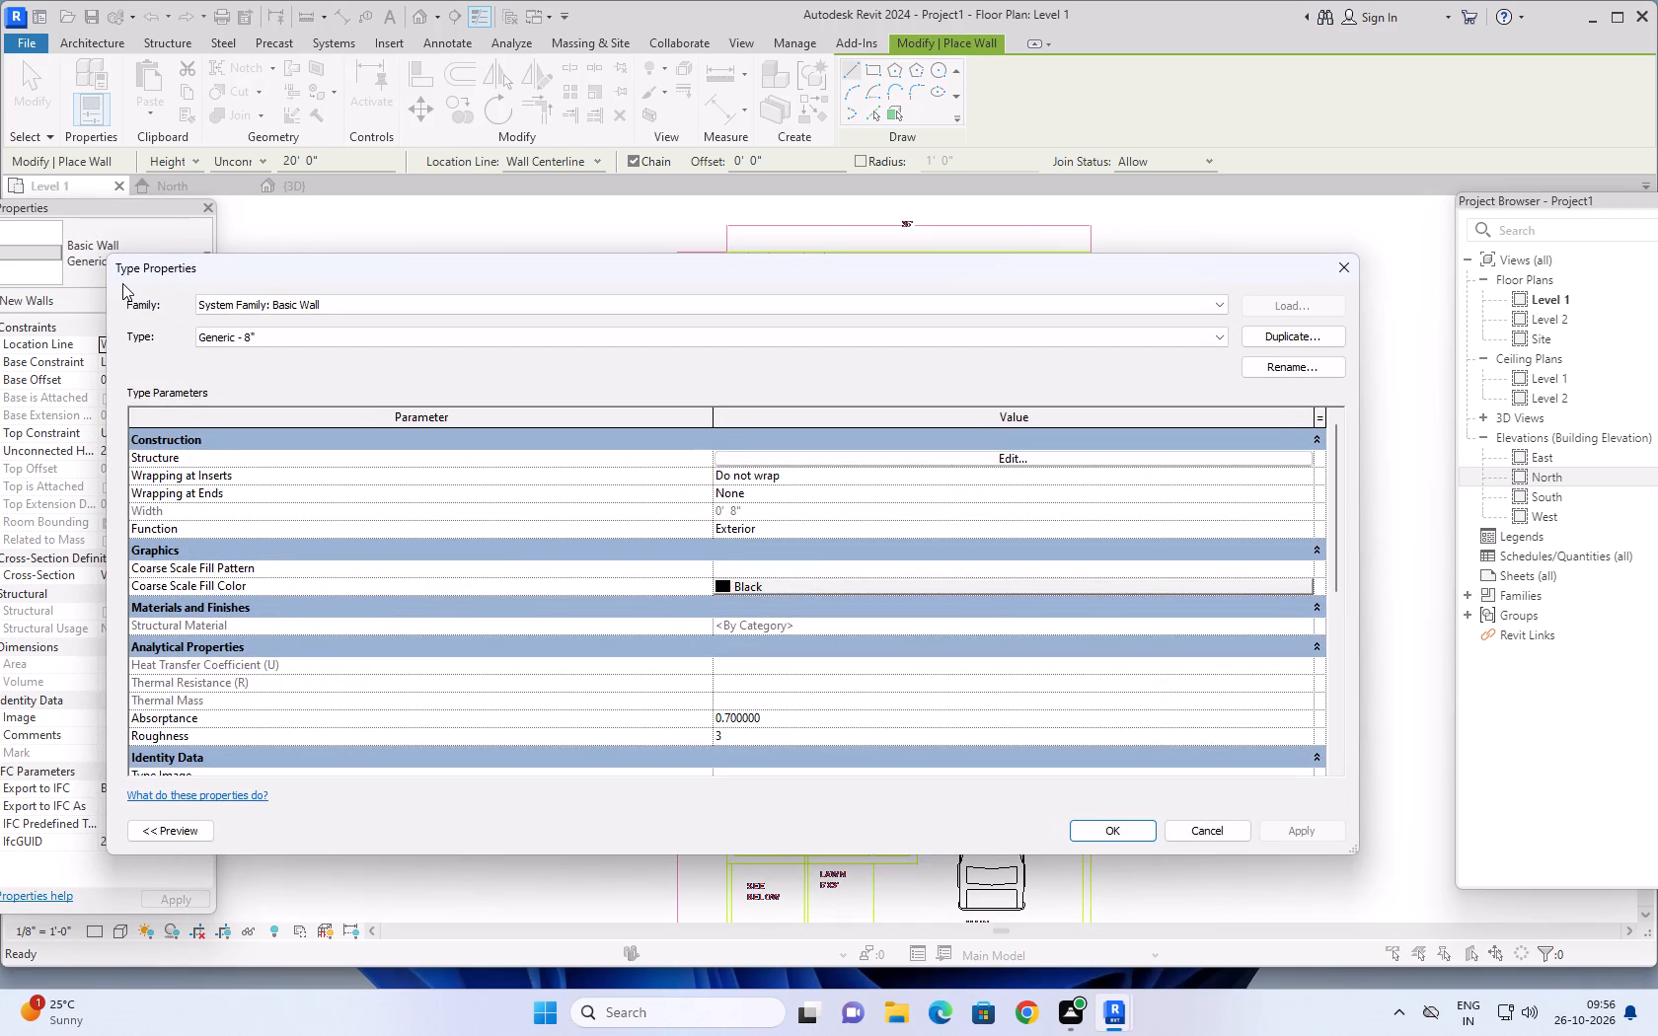
left_click(1277, 334)
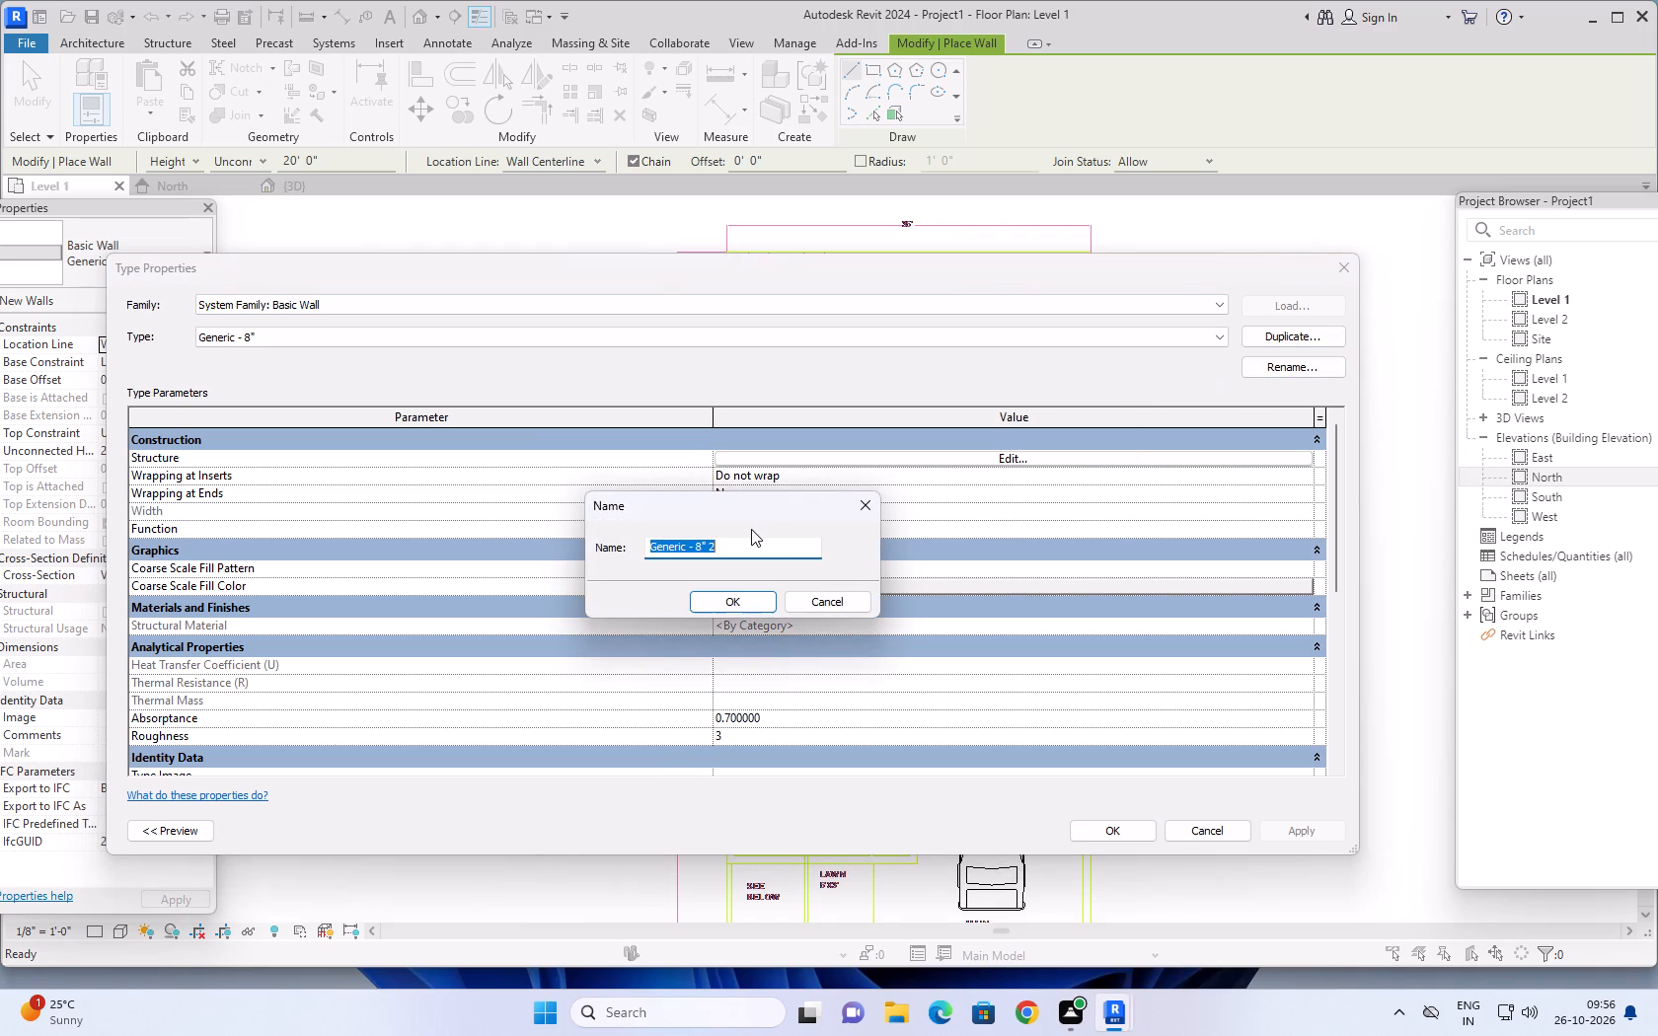
type("9\"")
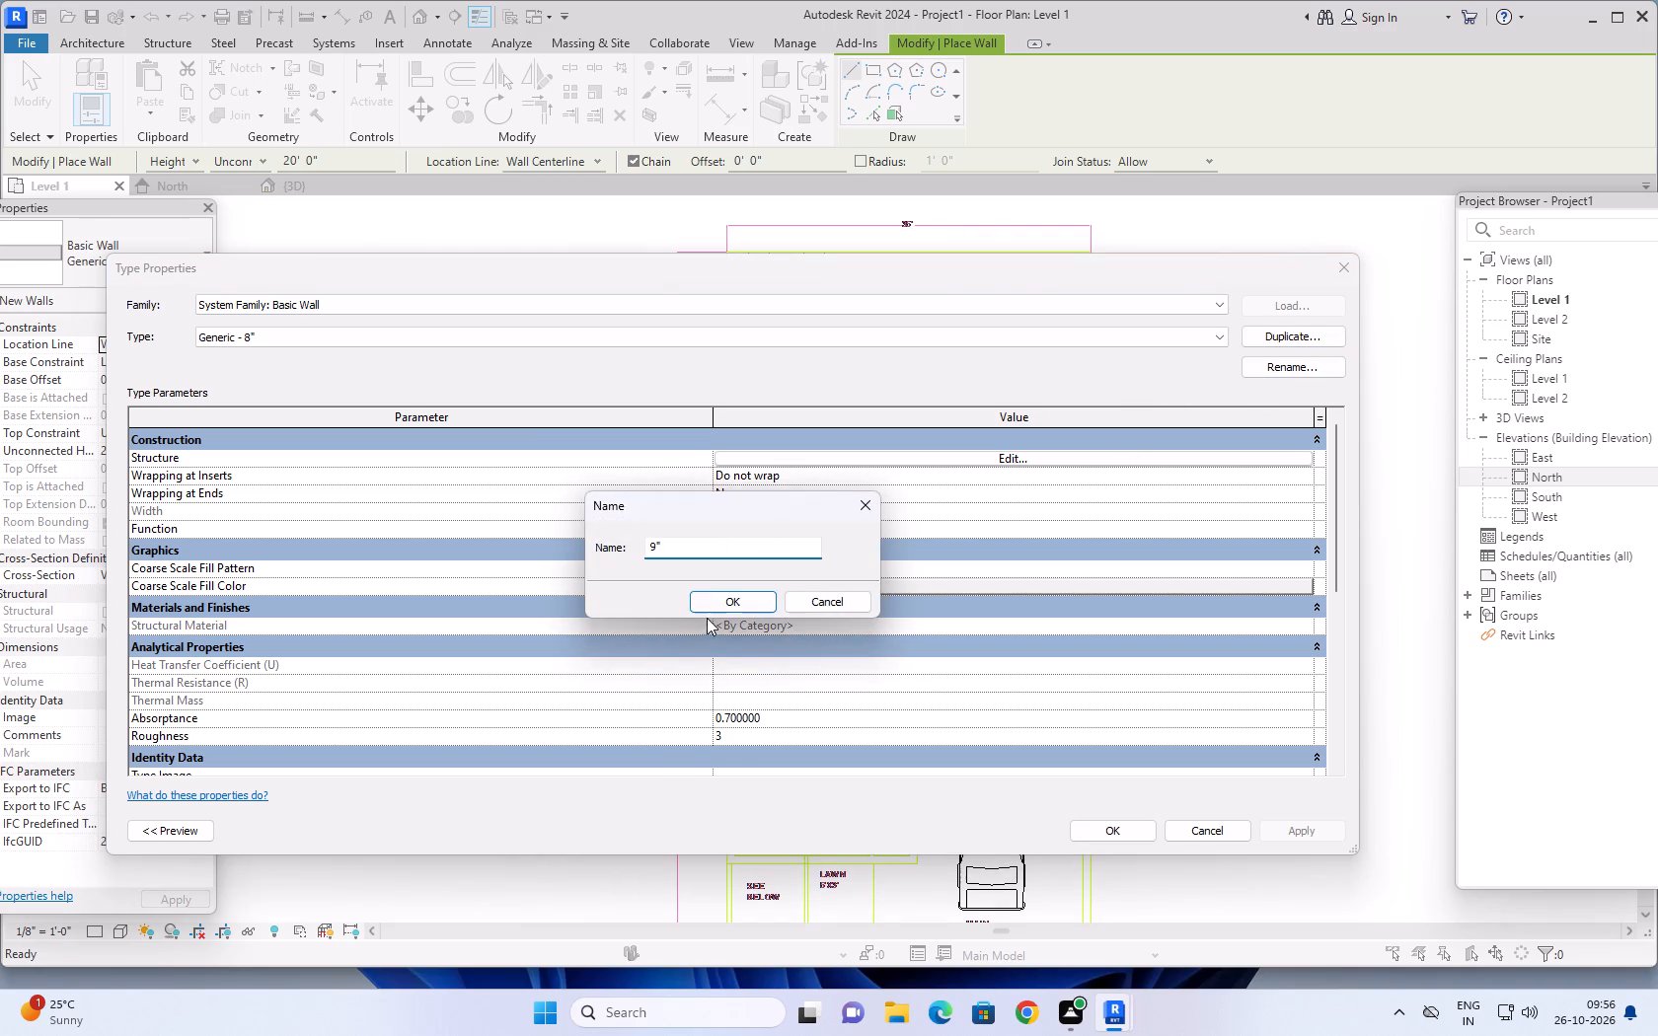
left_click(736, 607)
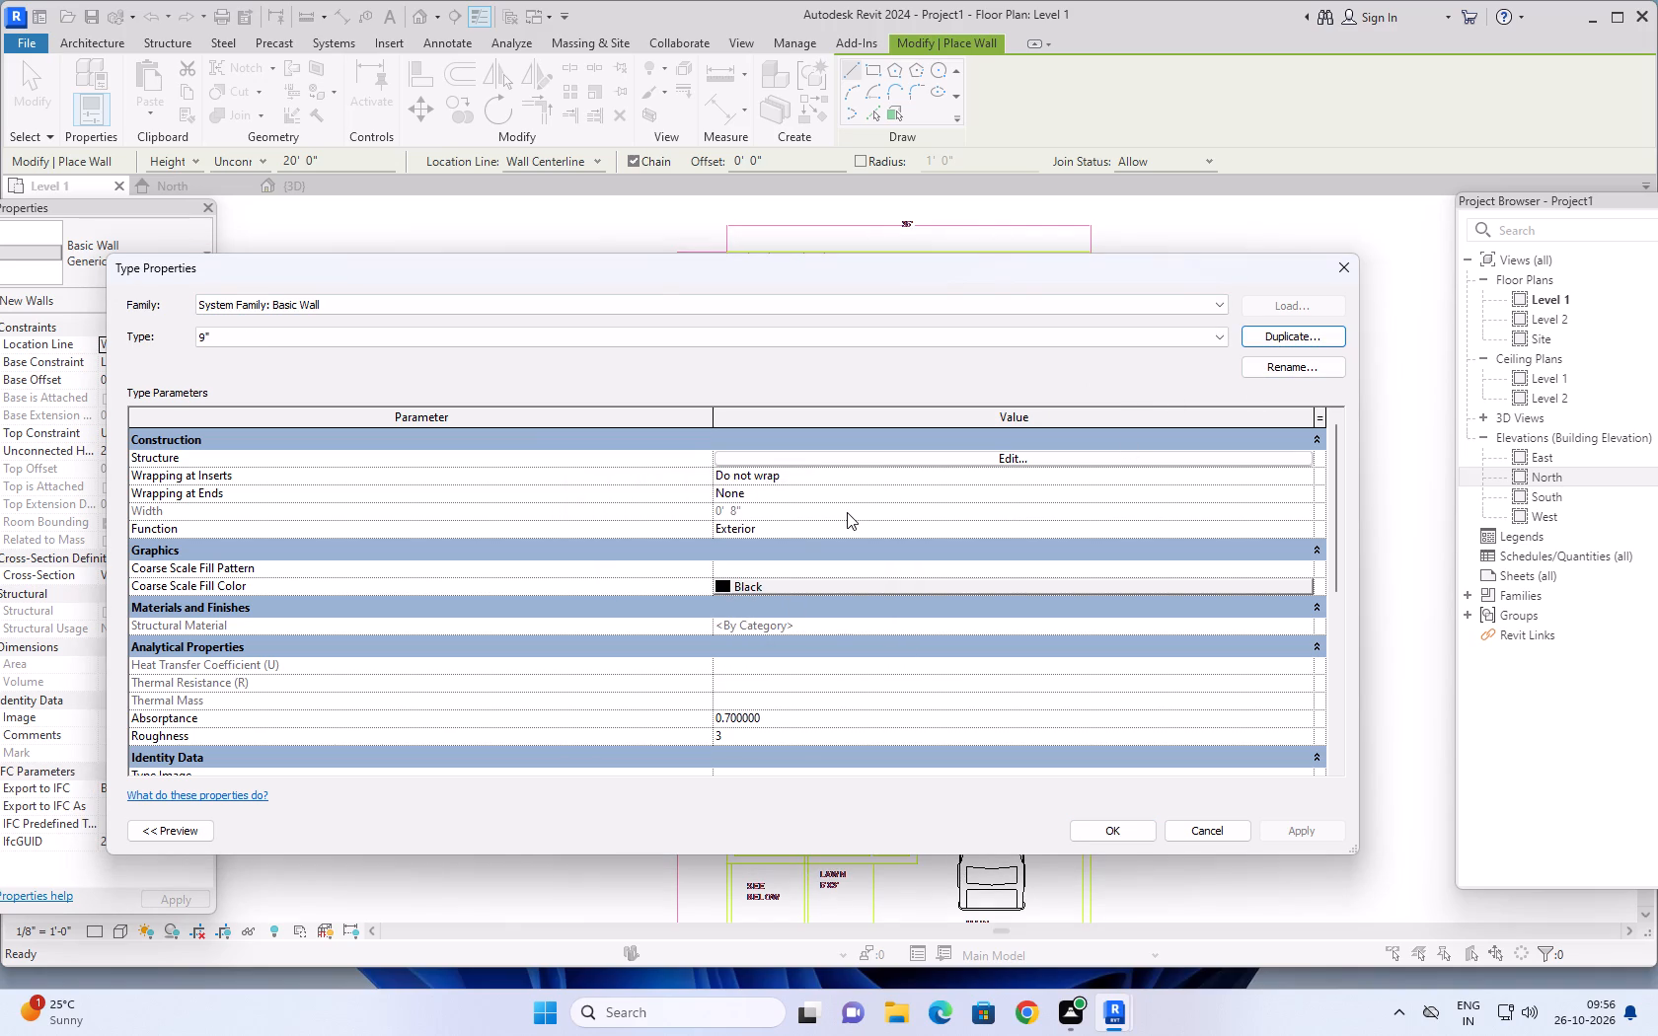
Duplicate the 9" wall type again, accepting the suggested name 9" 2.
left_click(1318, 324)
left_click(1311, 332)
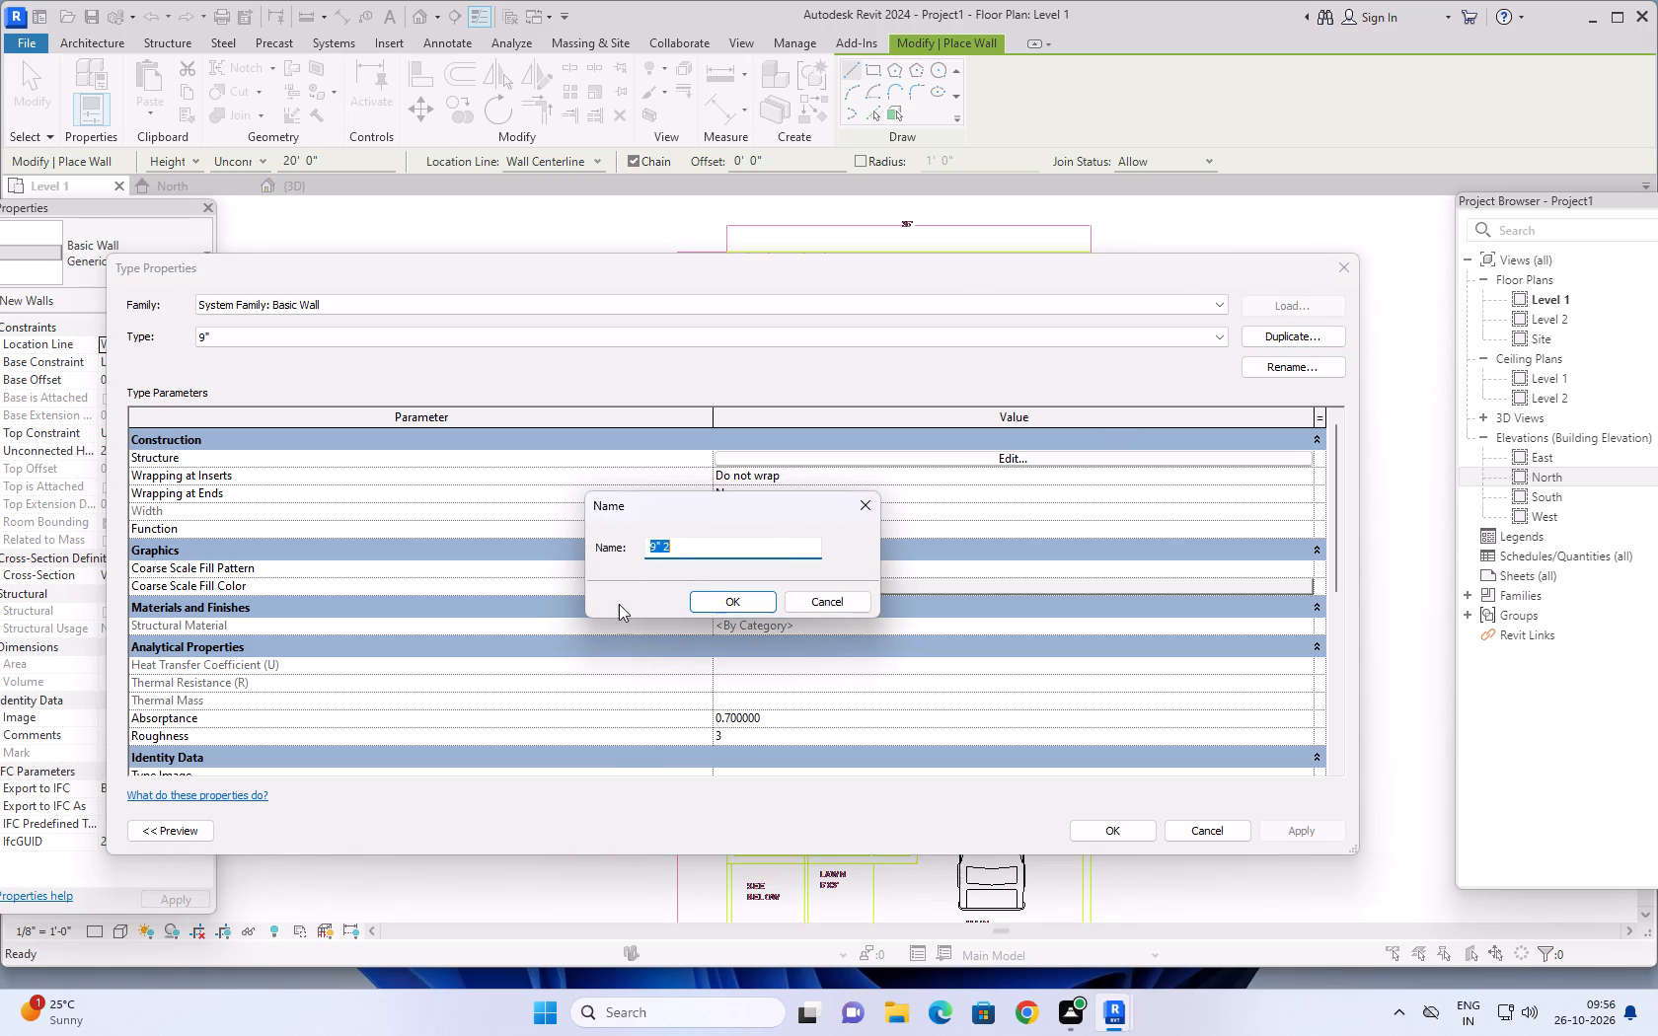
left_click(756, 605)
Set the structure layer thickness of the 9" 2 wall type to 9" and apply the type changes.
left_click(973, 456)
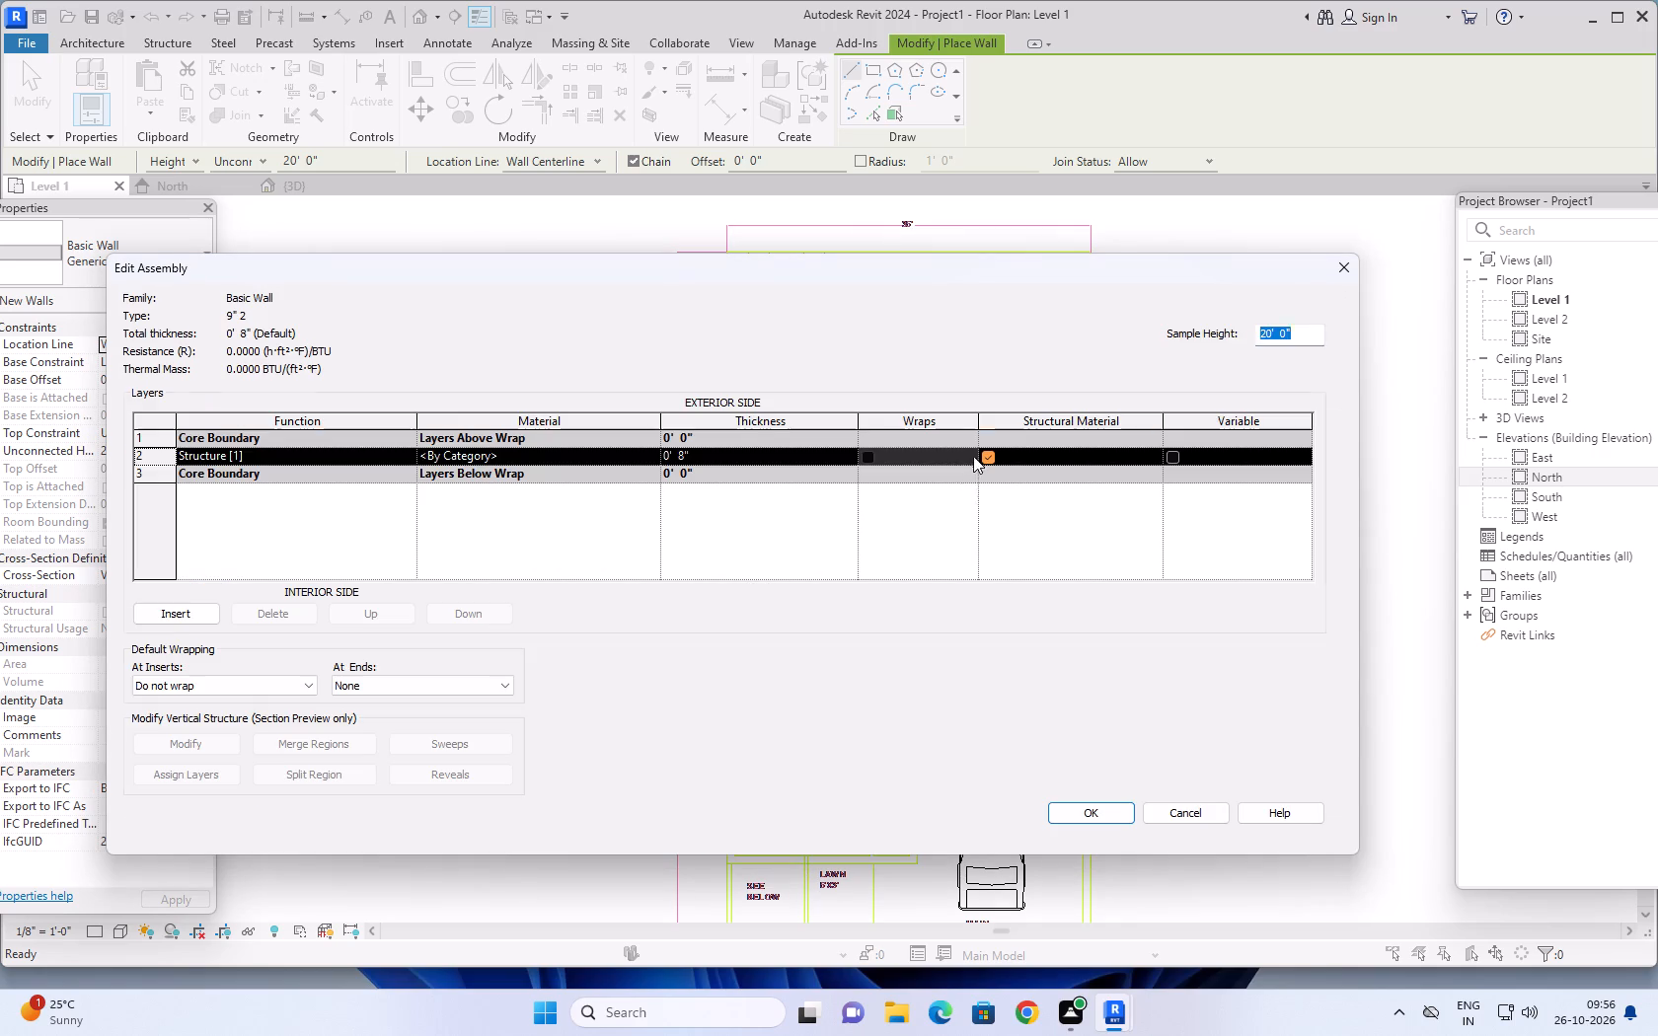
left_click(729, 452)
type("9\"")
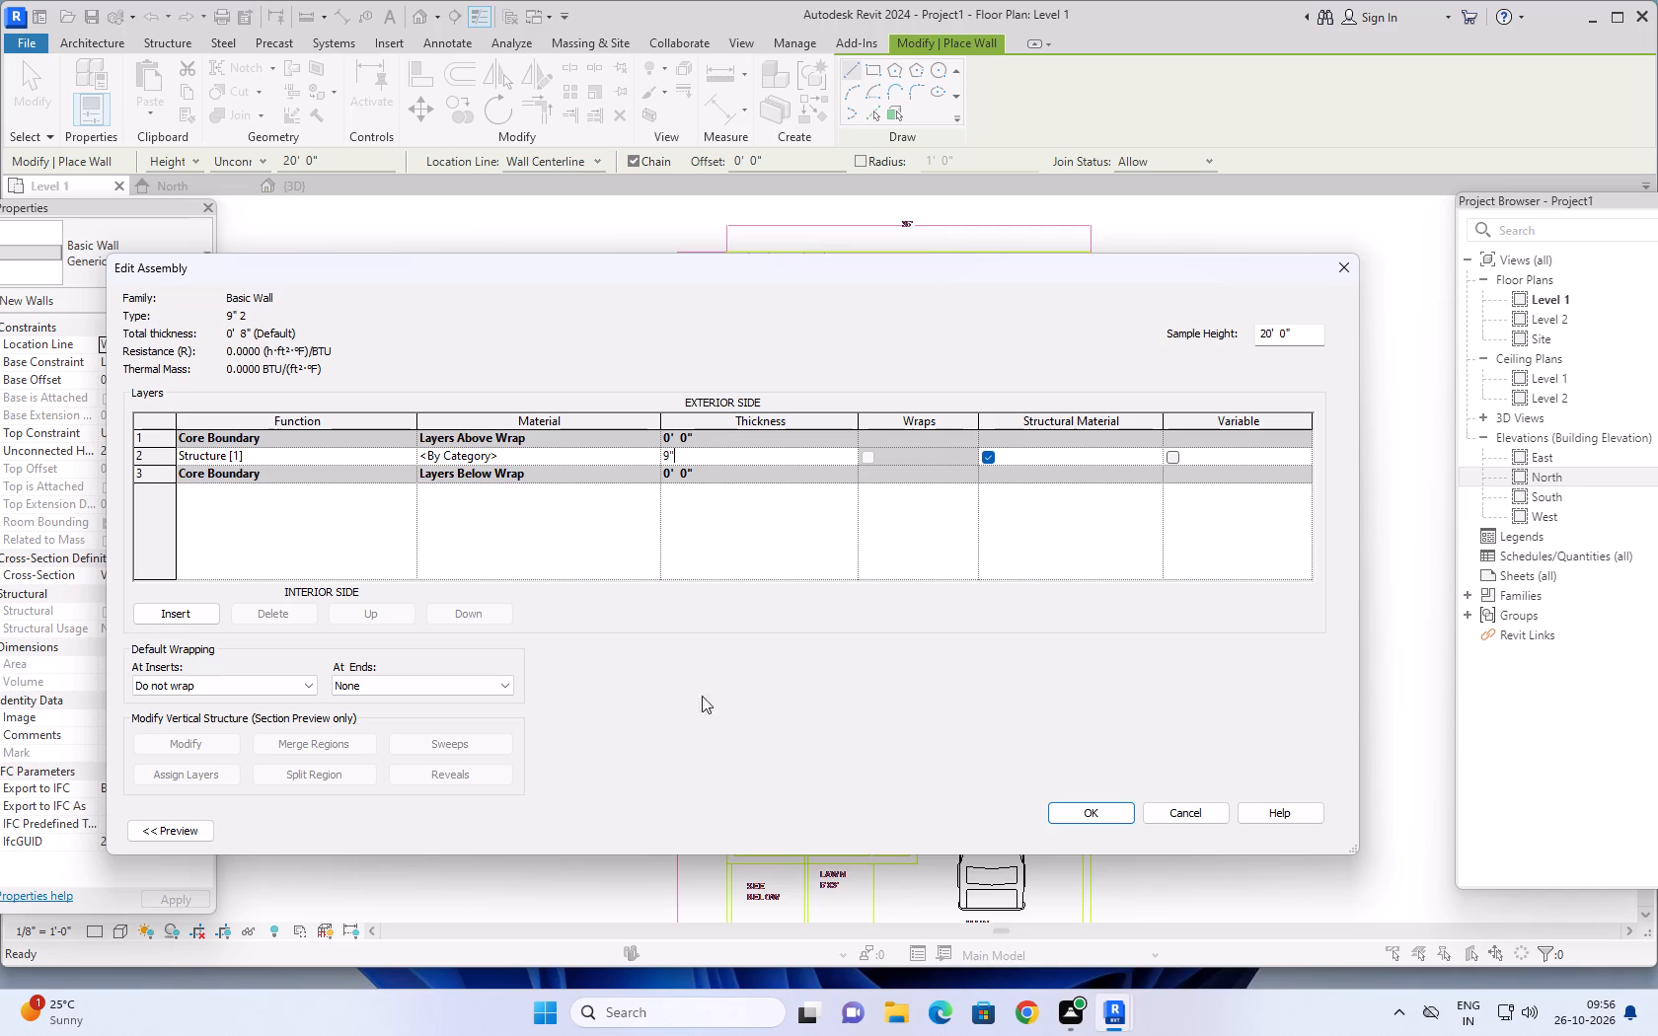
left_click(1082, 809)
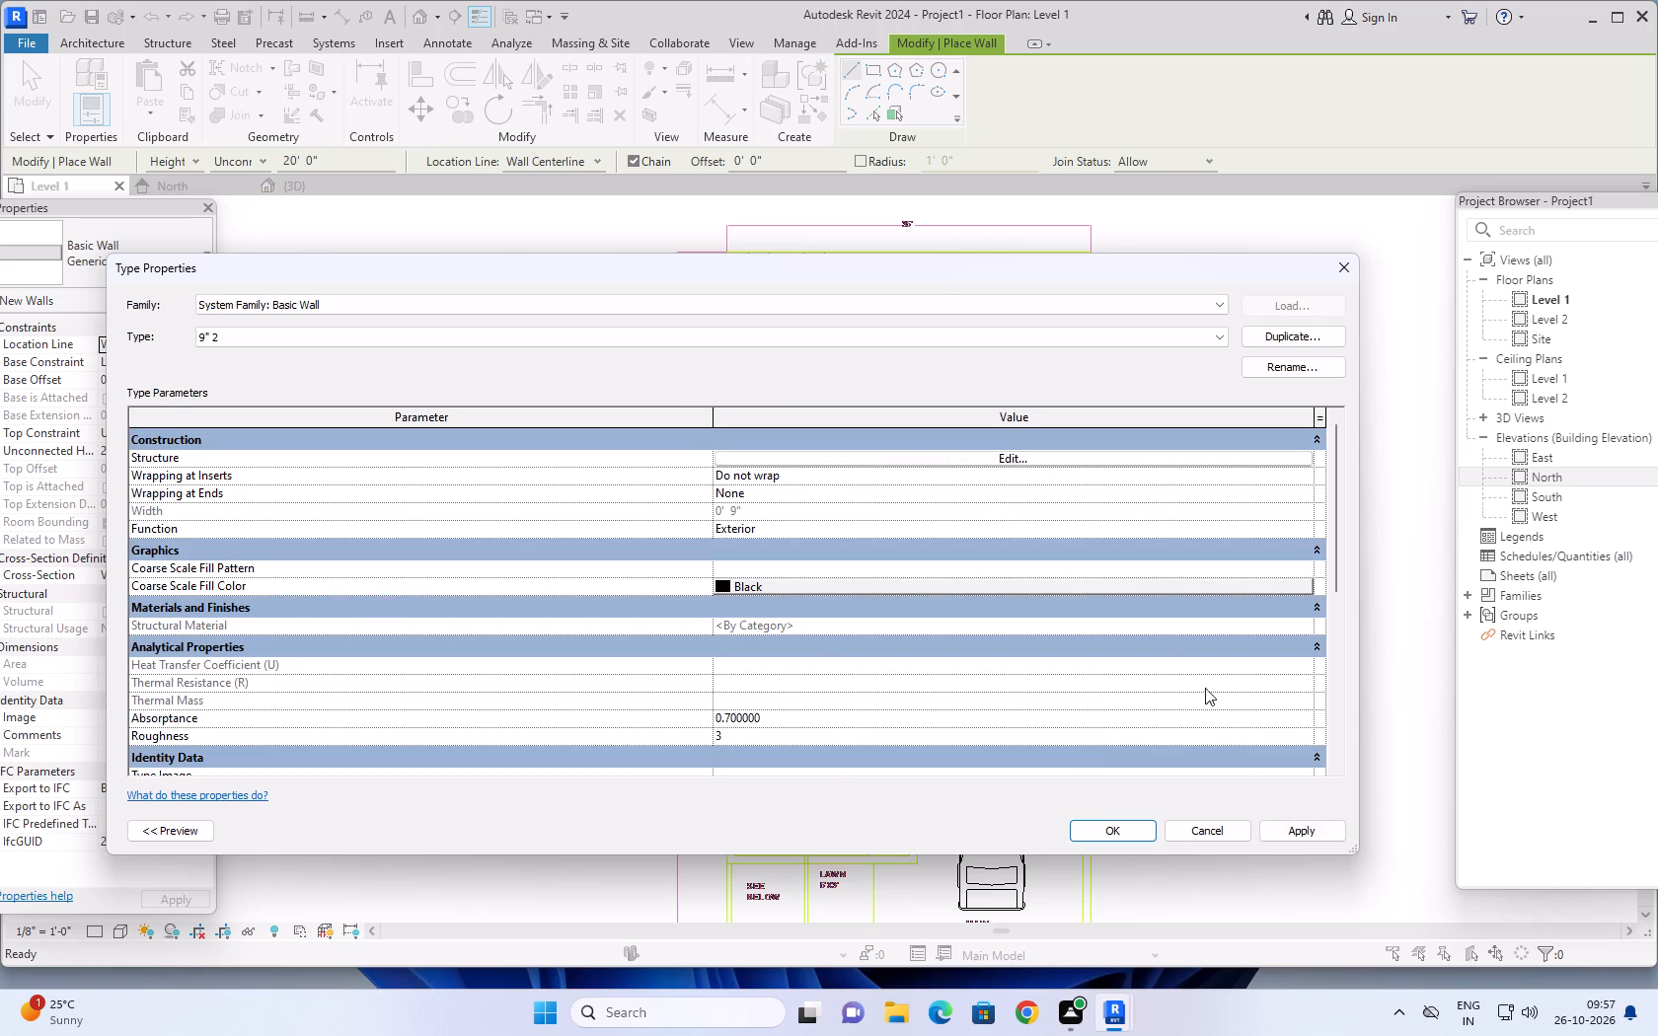
left_click(1302, 827)
left_click(1111, 825)
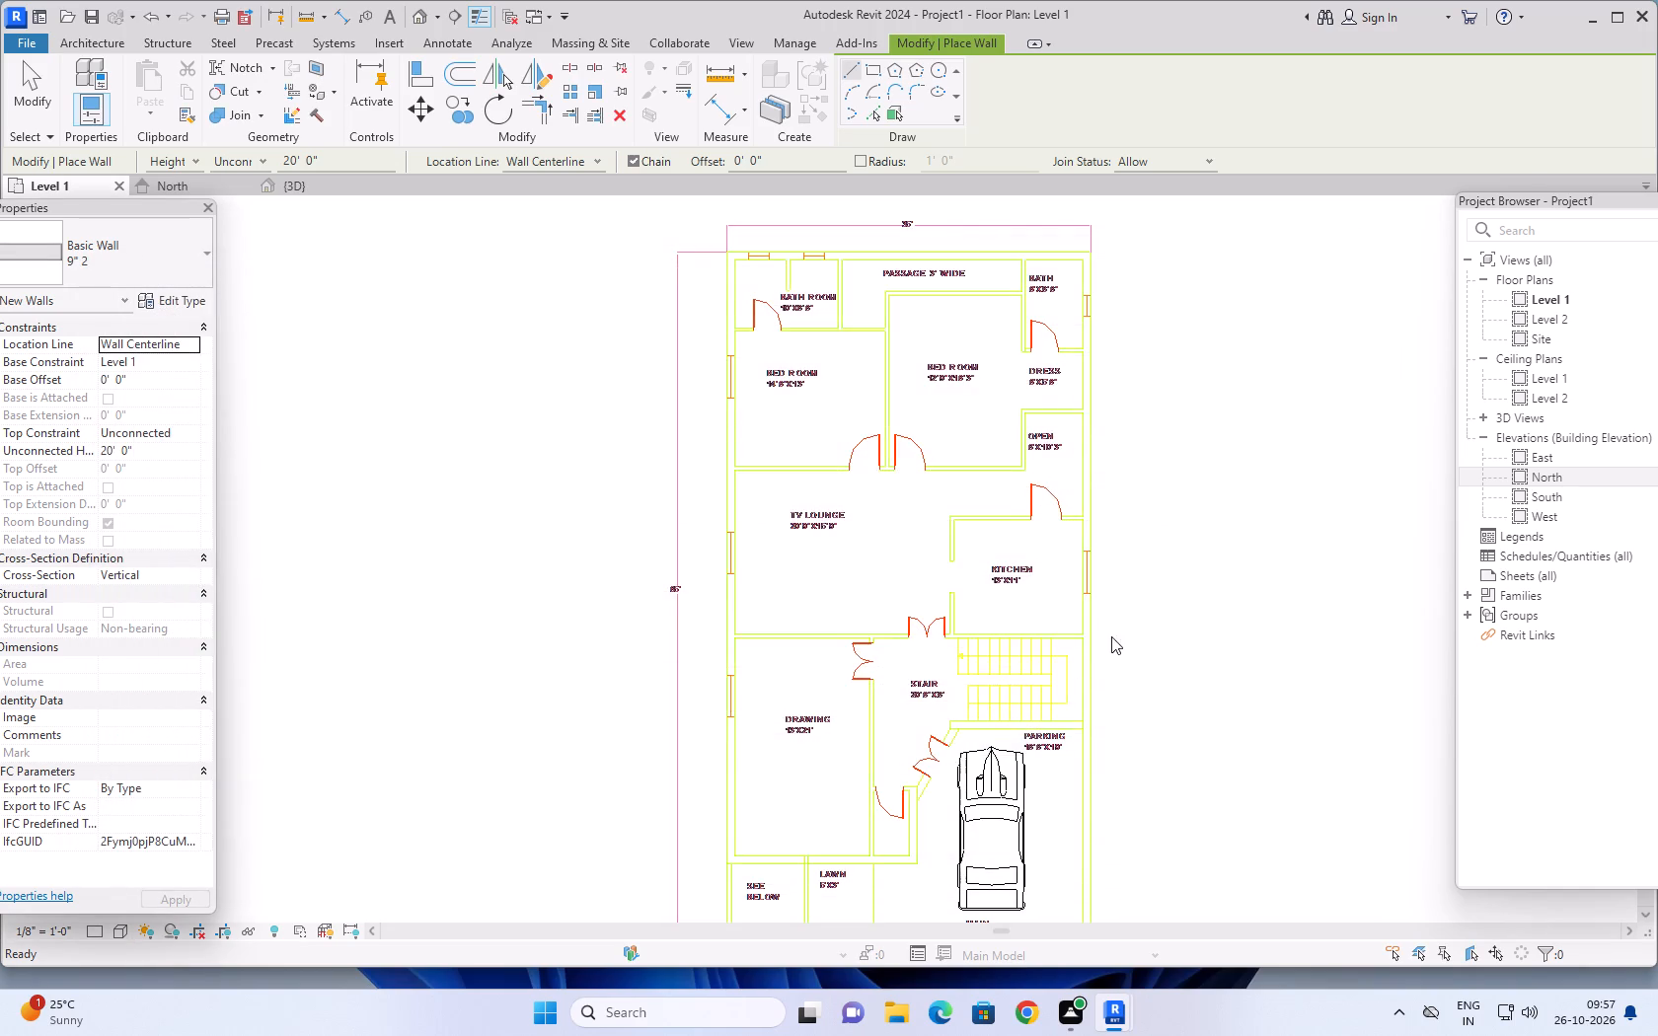
Set the new walls' location line to Finish Face: Exterior, top constraint to Up to level: Level 2, and top offset to -6".
scroll(1114, 637, "down", 2)
middle_click_drag(1190, 549, 1163, 485)
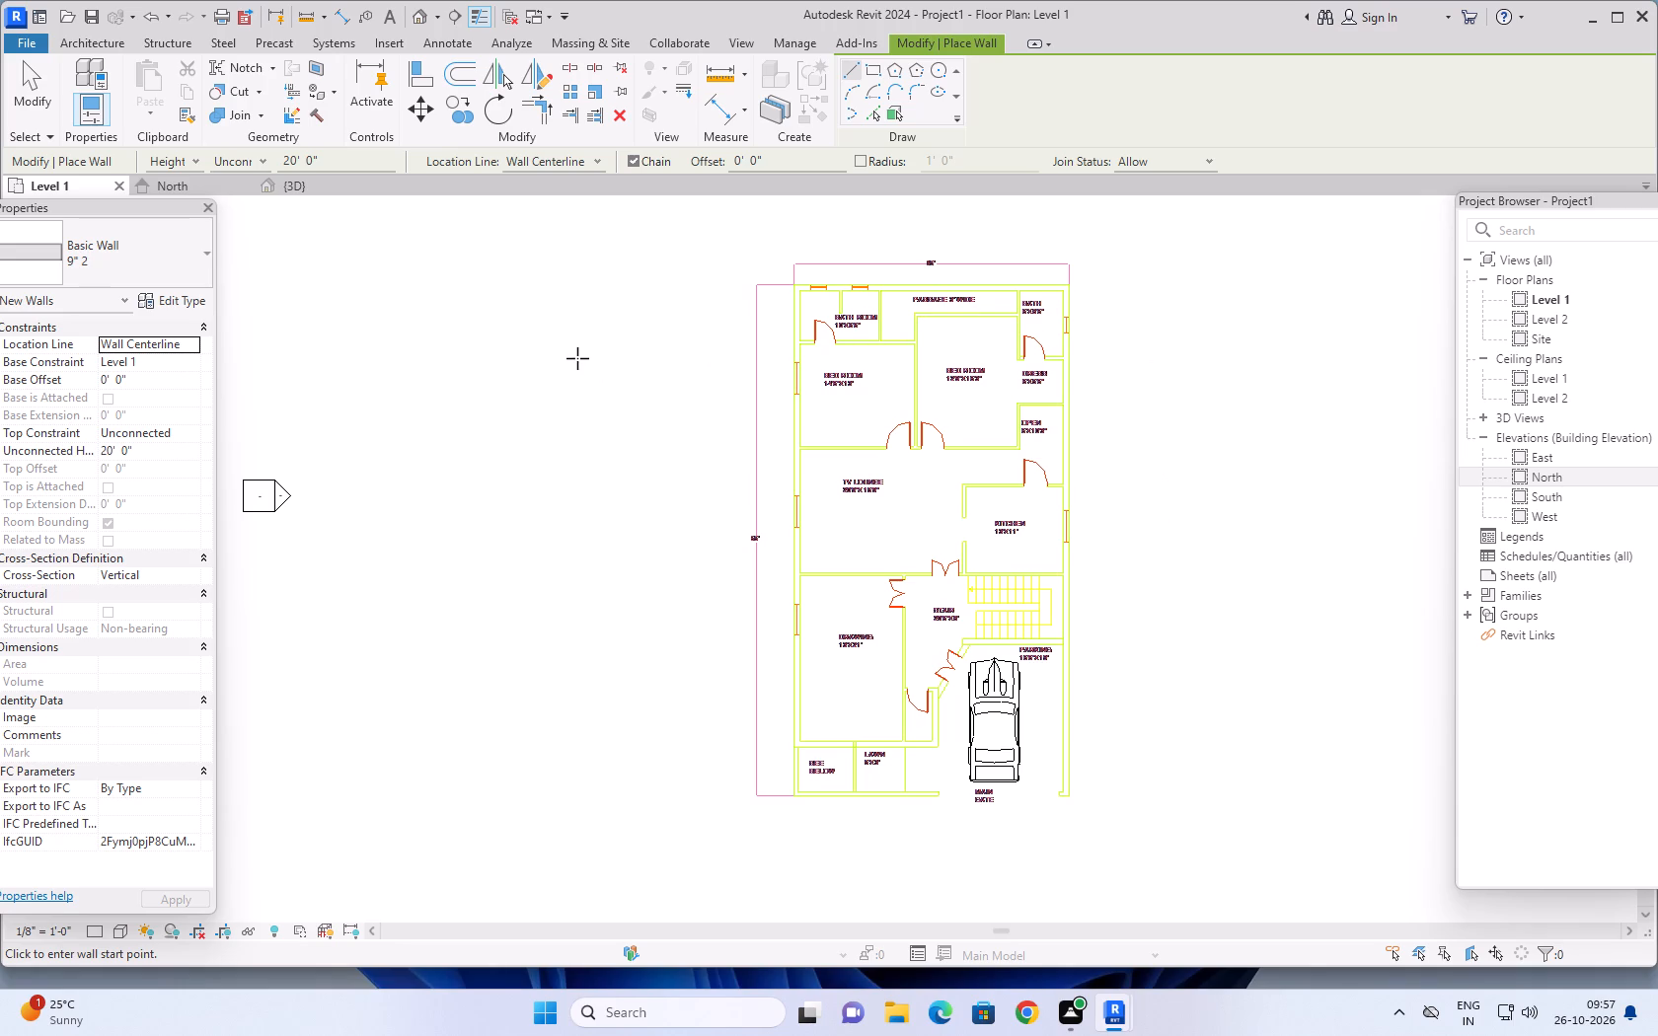
middle_click_drag(583, 355, 511, 401)
scroll(736, 323, "up", 4)
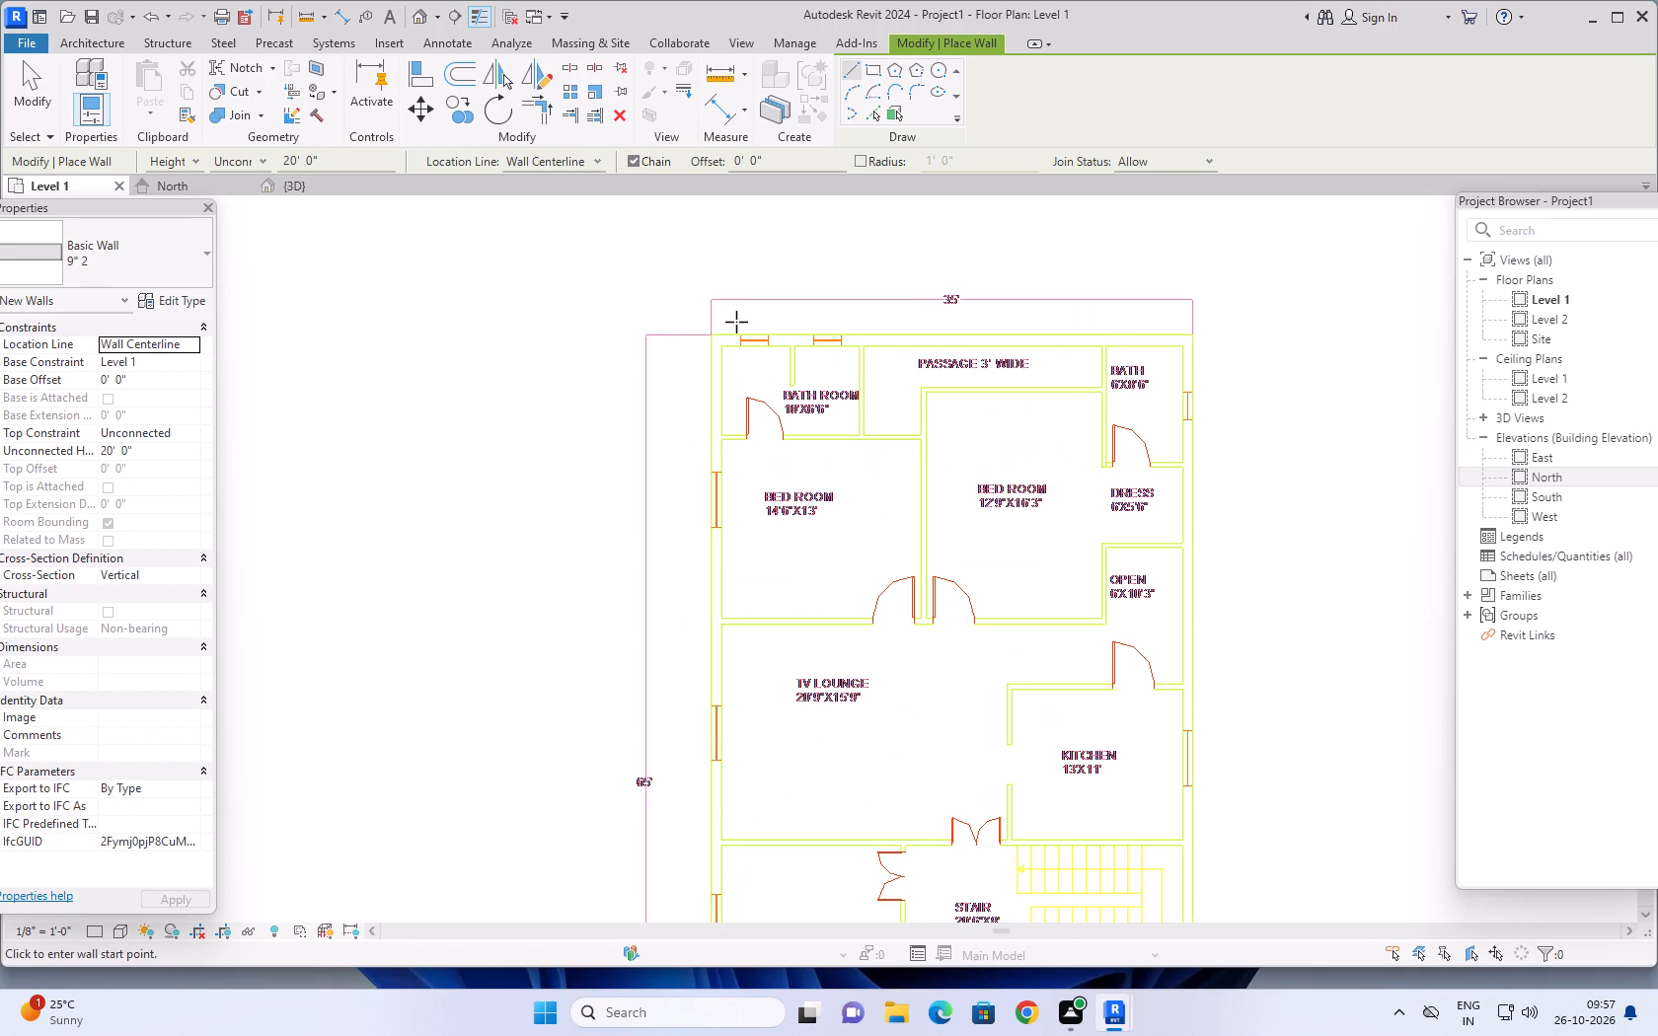
left_click(191, 339)
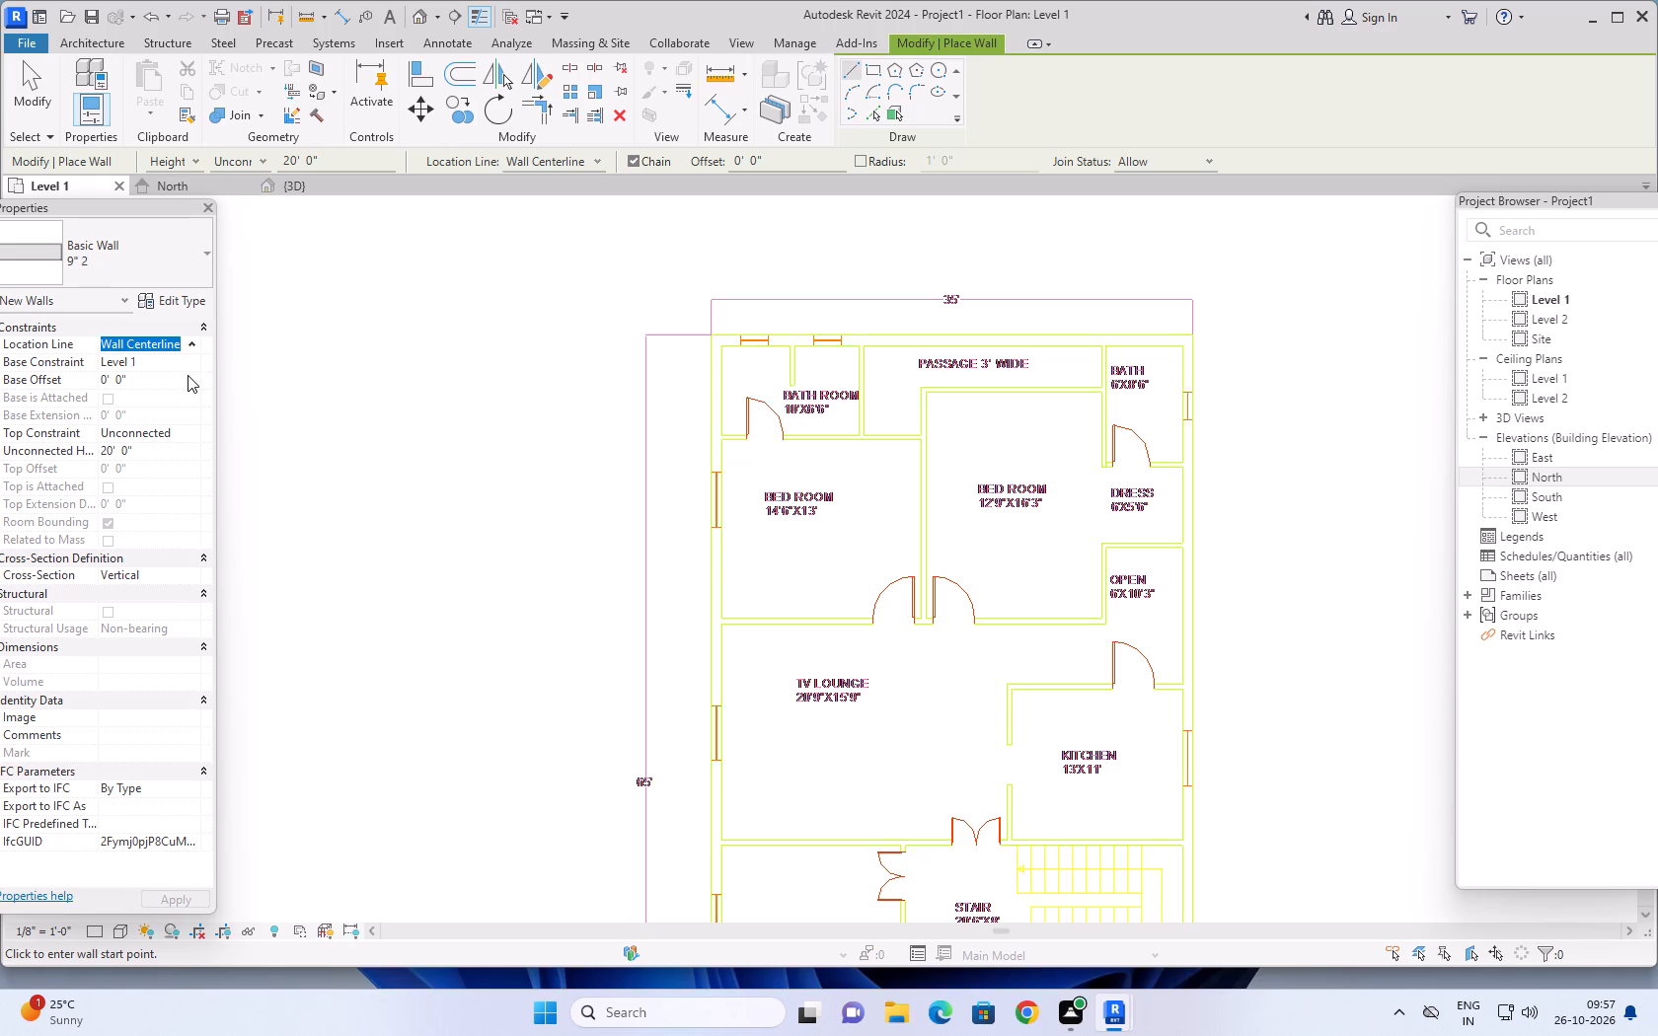
left_click(197, 388)
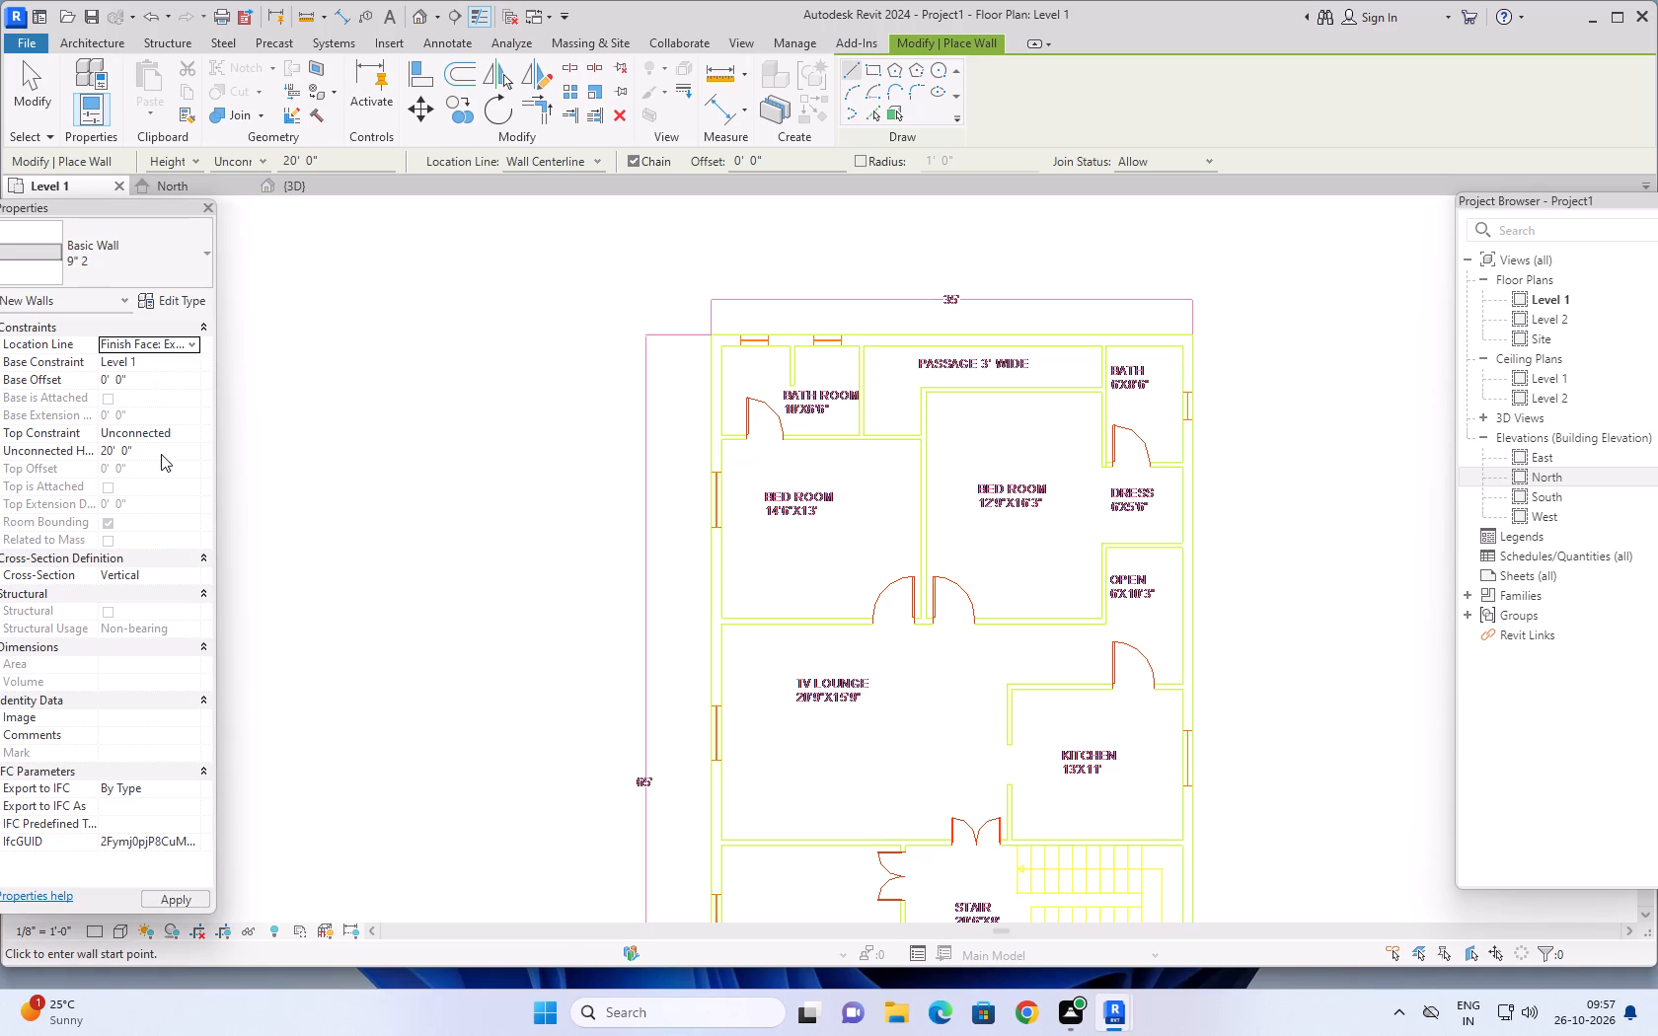
left_click(180, 434)
left_click(190, 430)
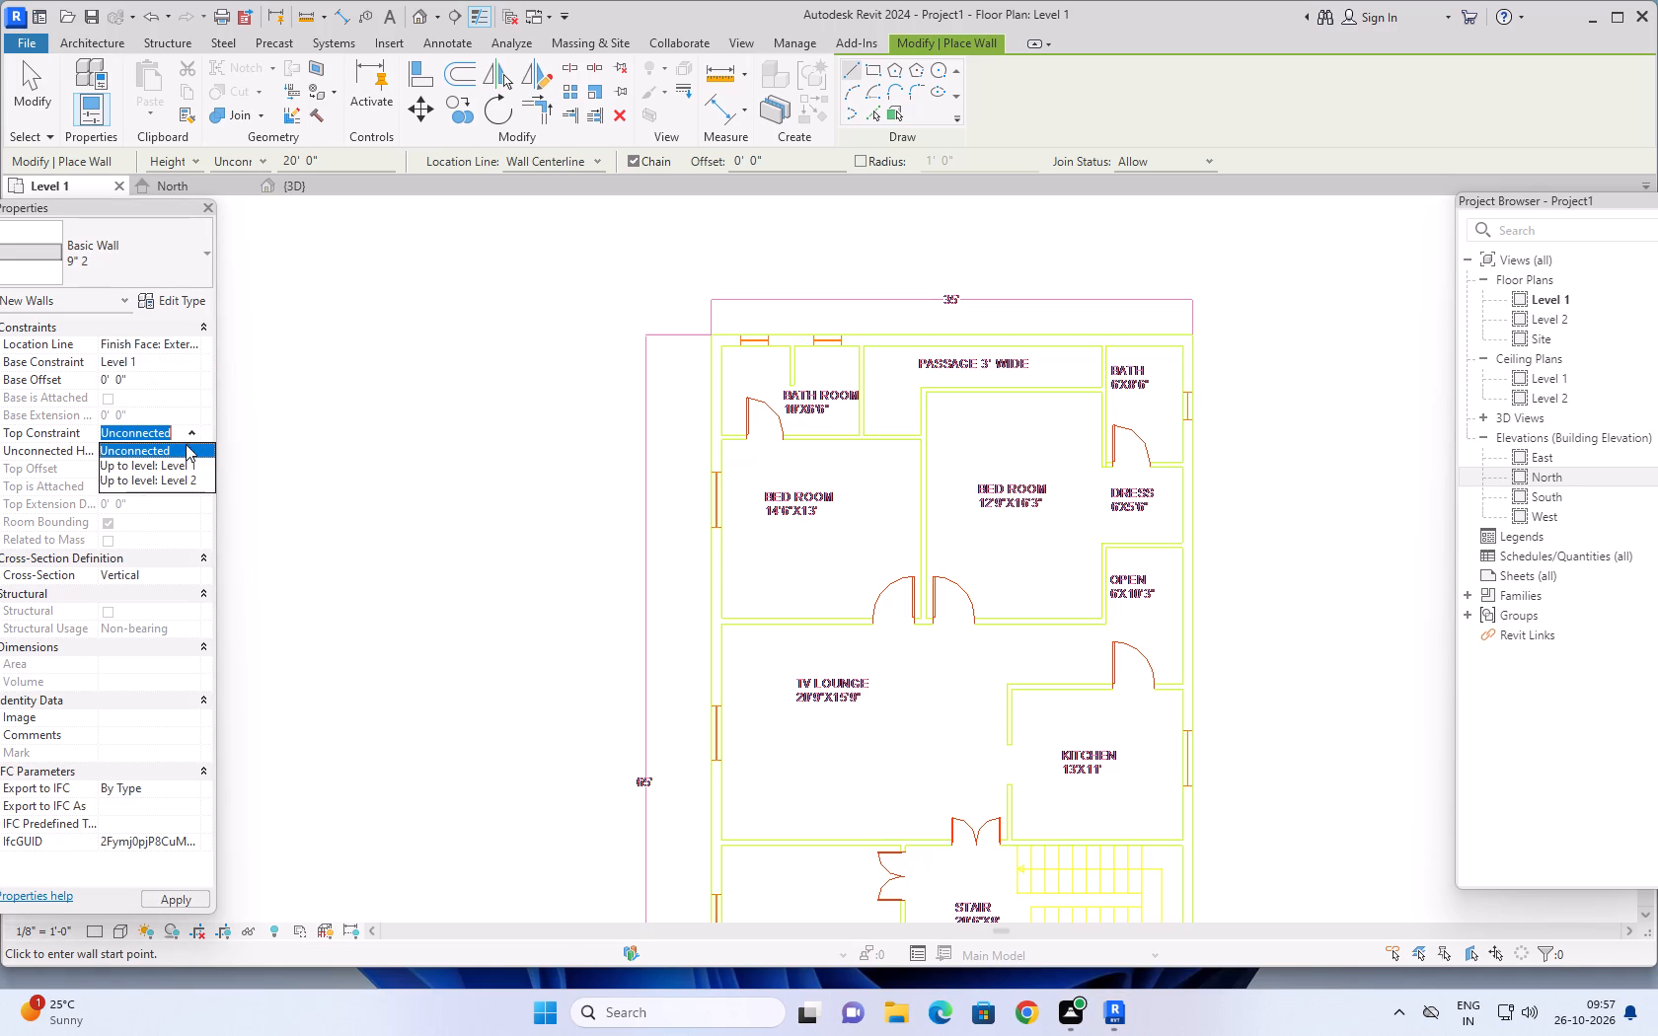
left_click(183, 477)
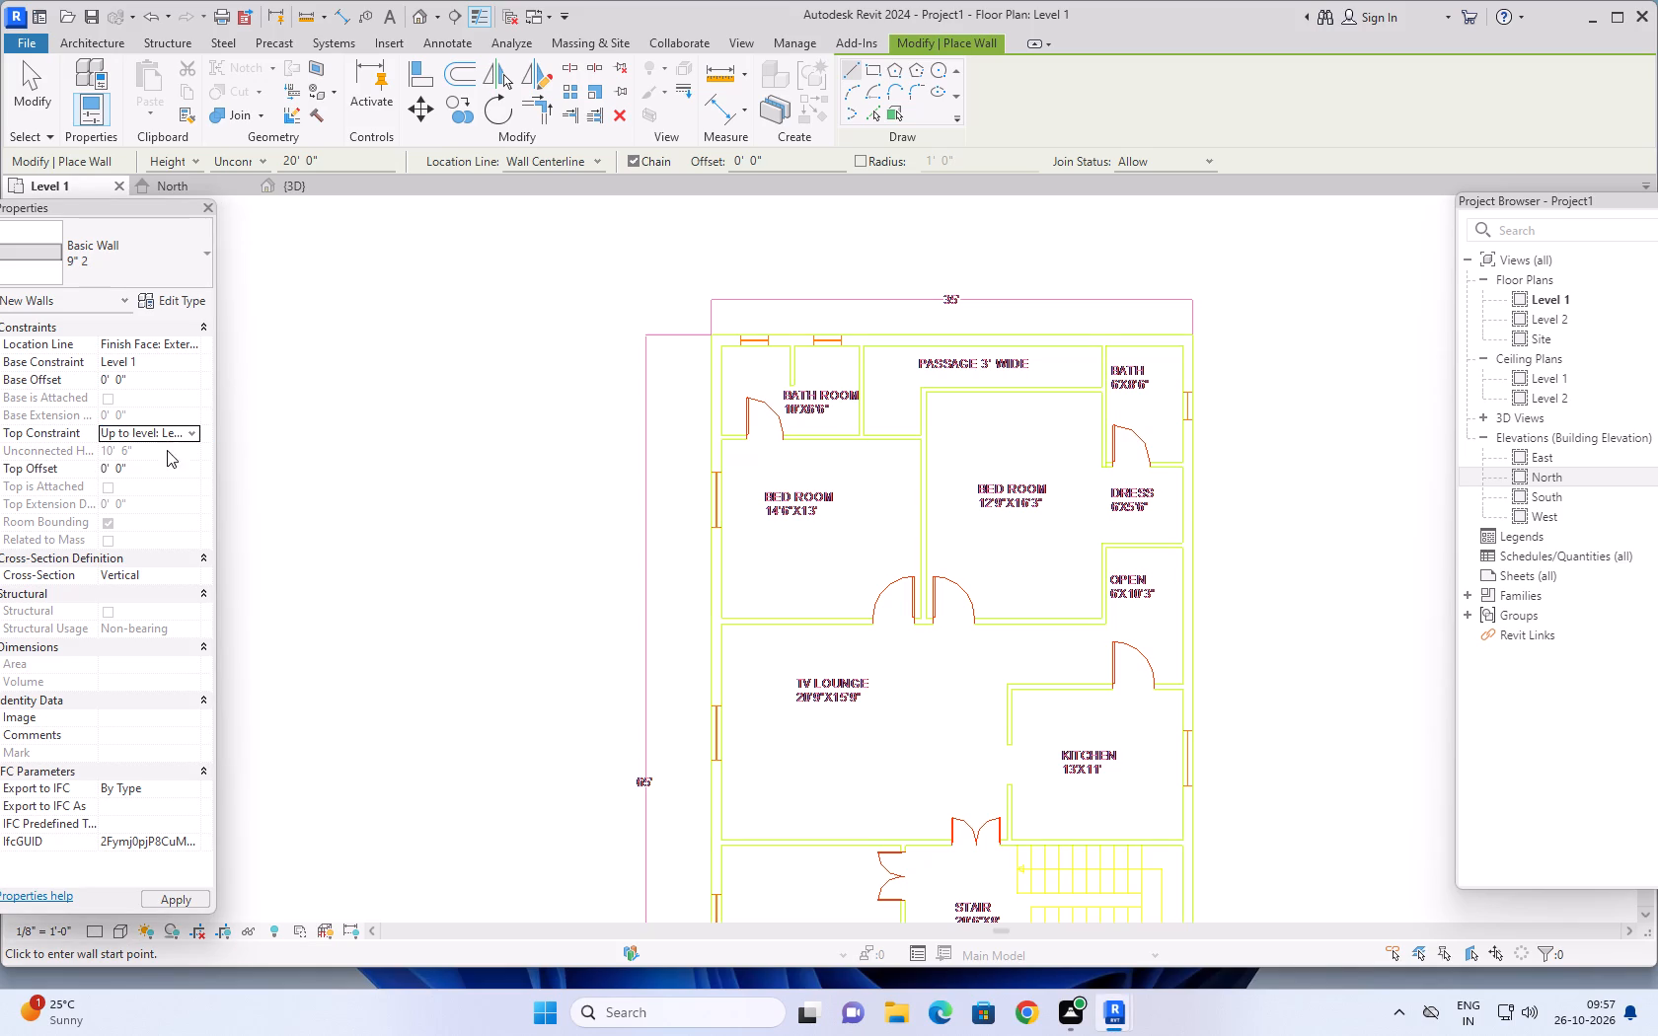
left_click(164, 472)
key("minus")
type("6\"")
key("Return")
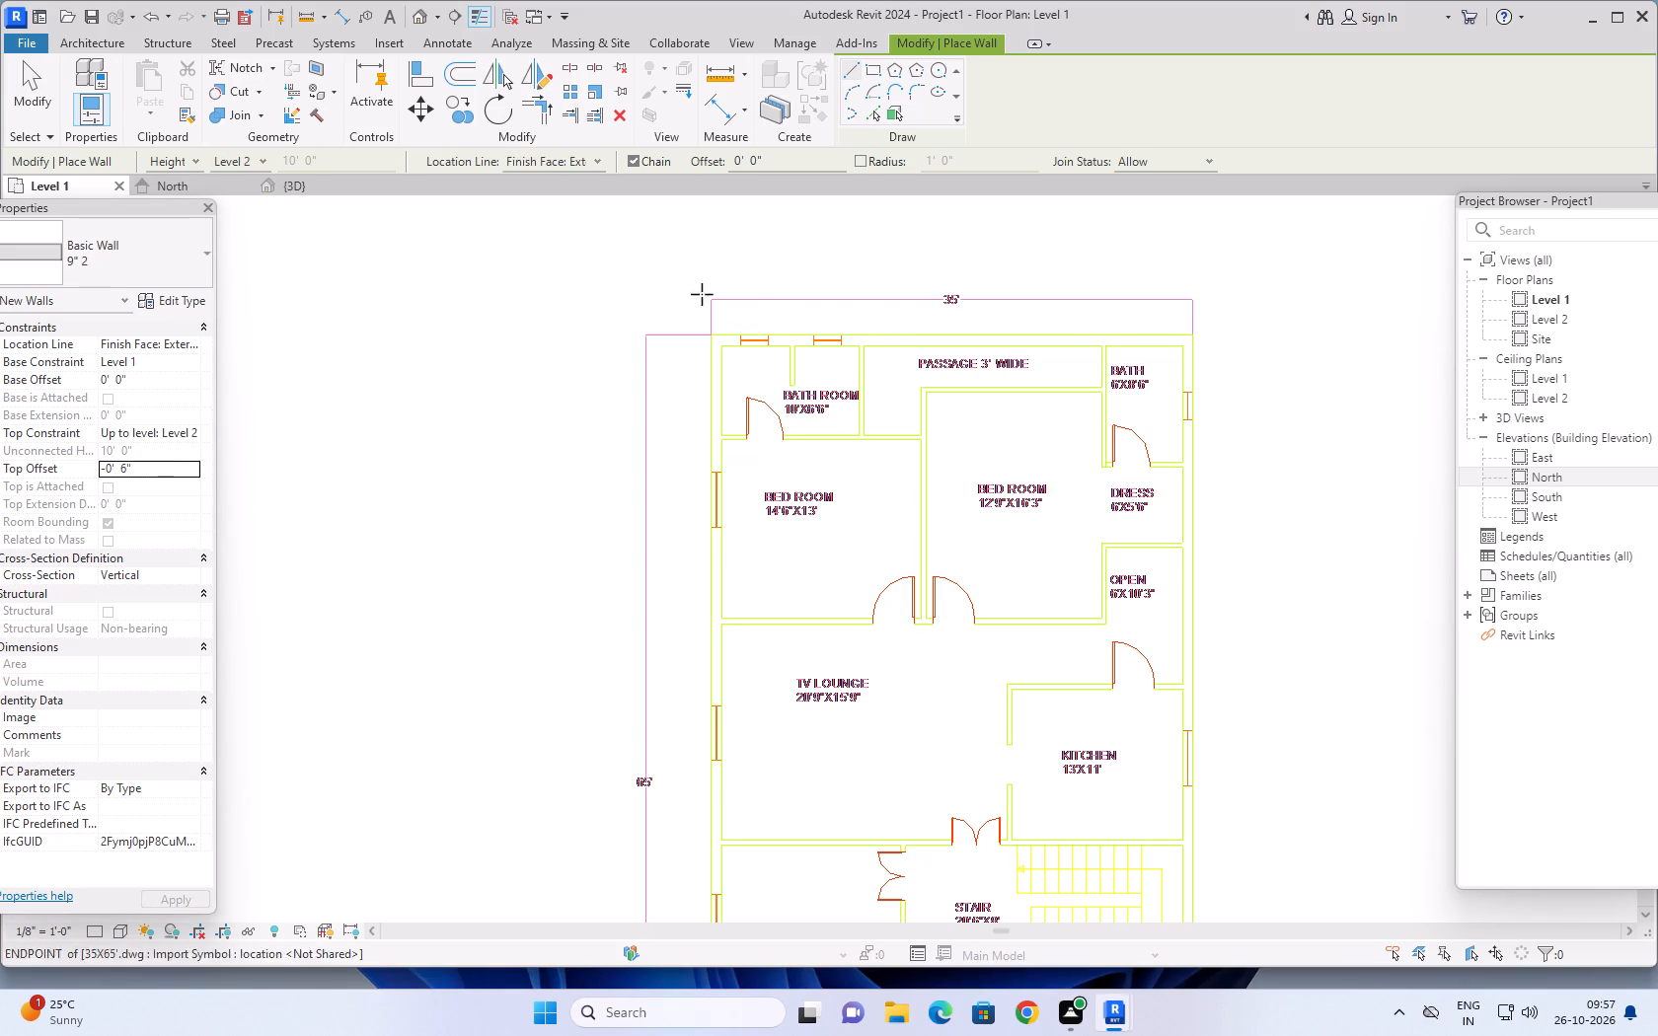
Examine the plan's stair, drawing room, parking and angled entrance walls, and its overall outline.
scroll(605, 366, "down", 3)
middle_click_drag(581, 349, 538, 291)
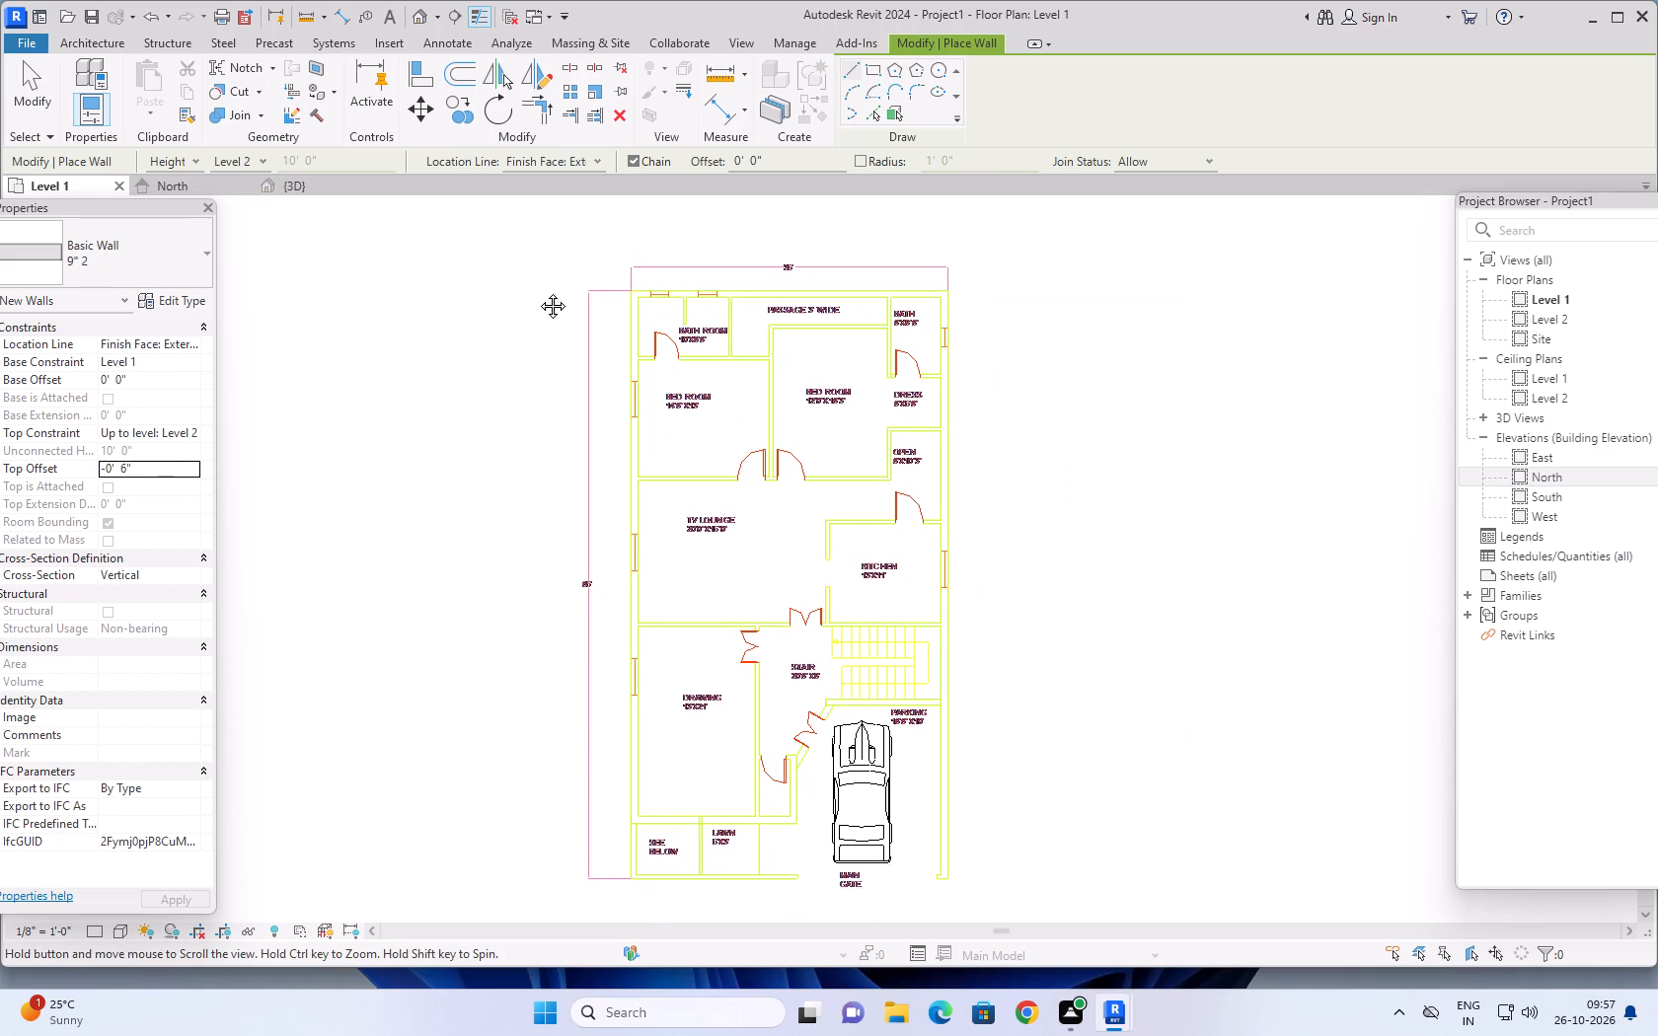
middle_click_drag(538, 291, 537, 287)
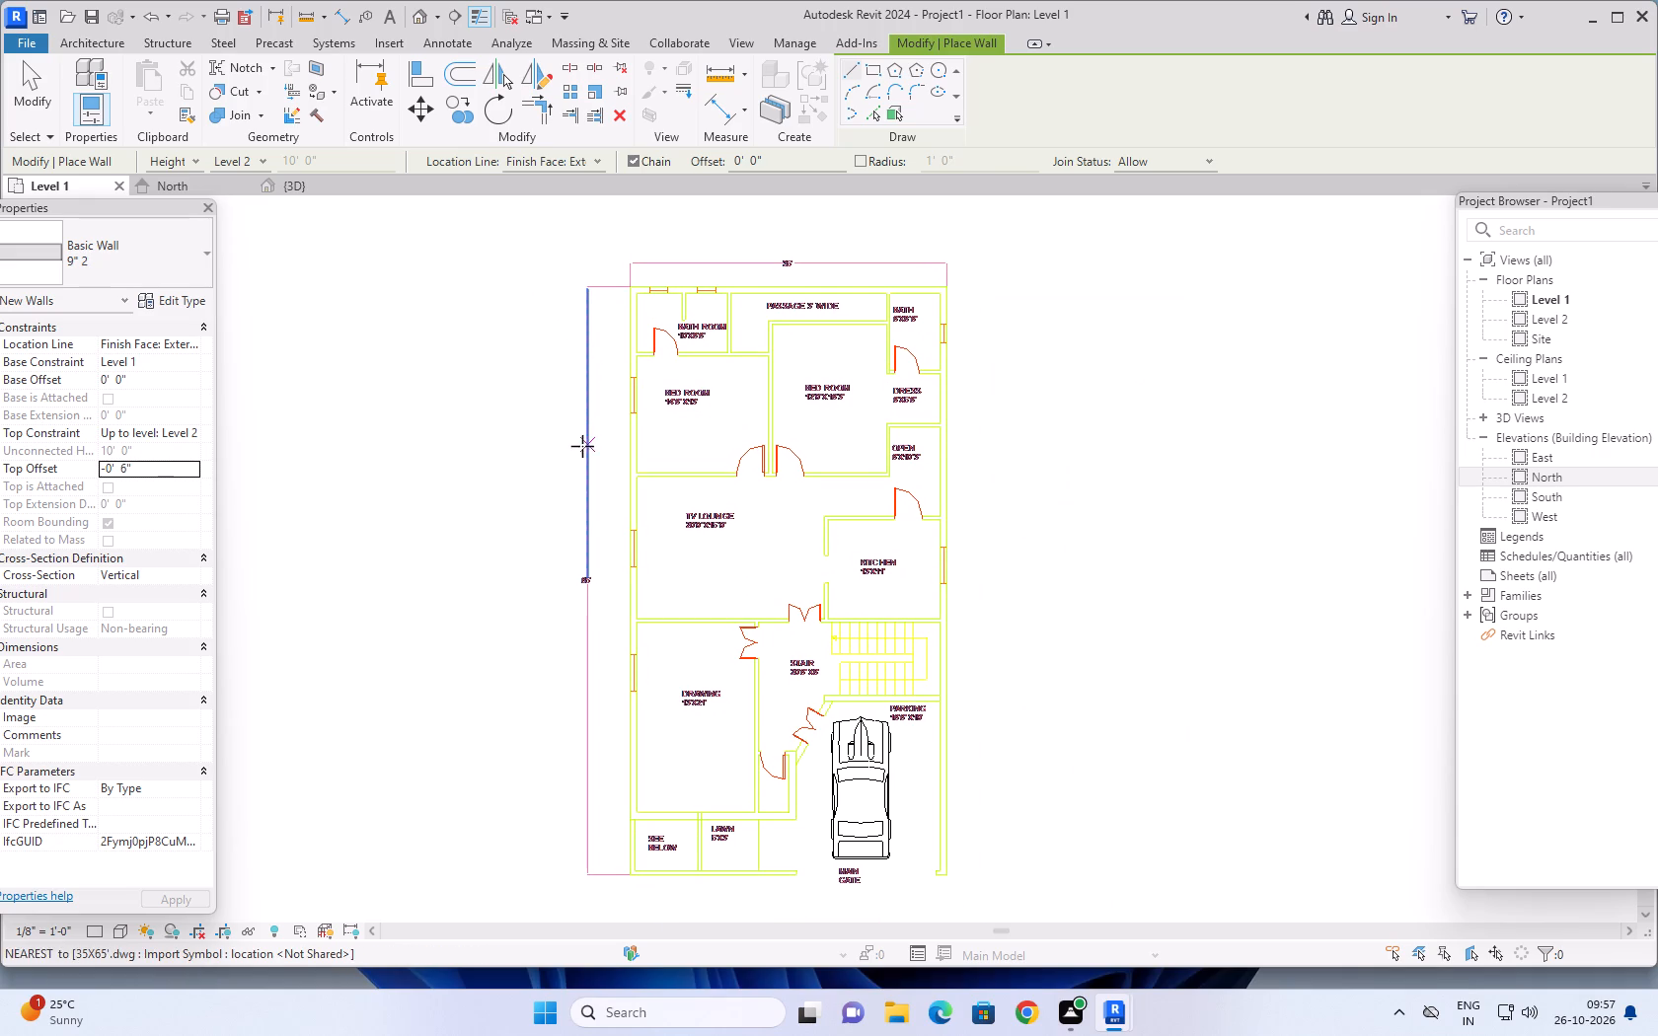
scroll(806, 741, "up", 9)
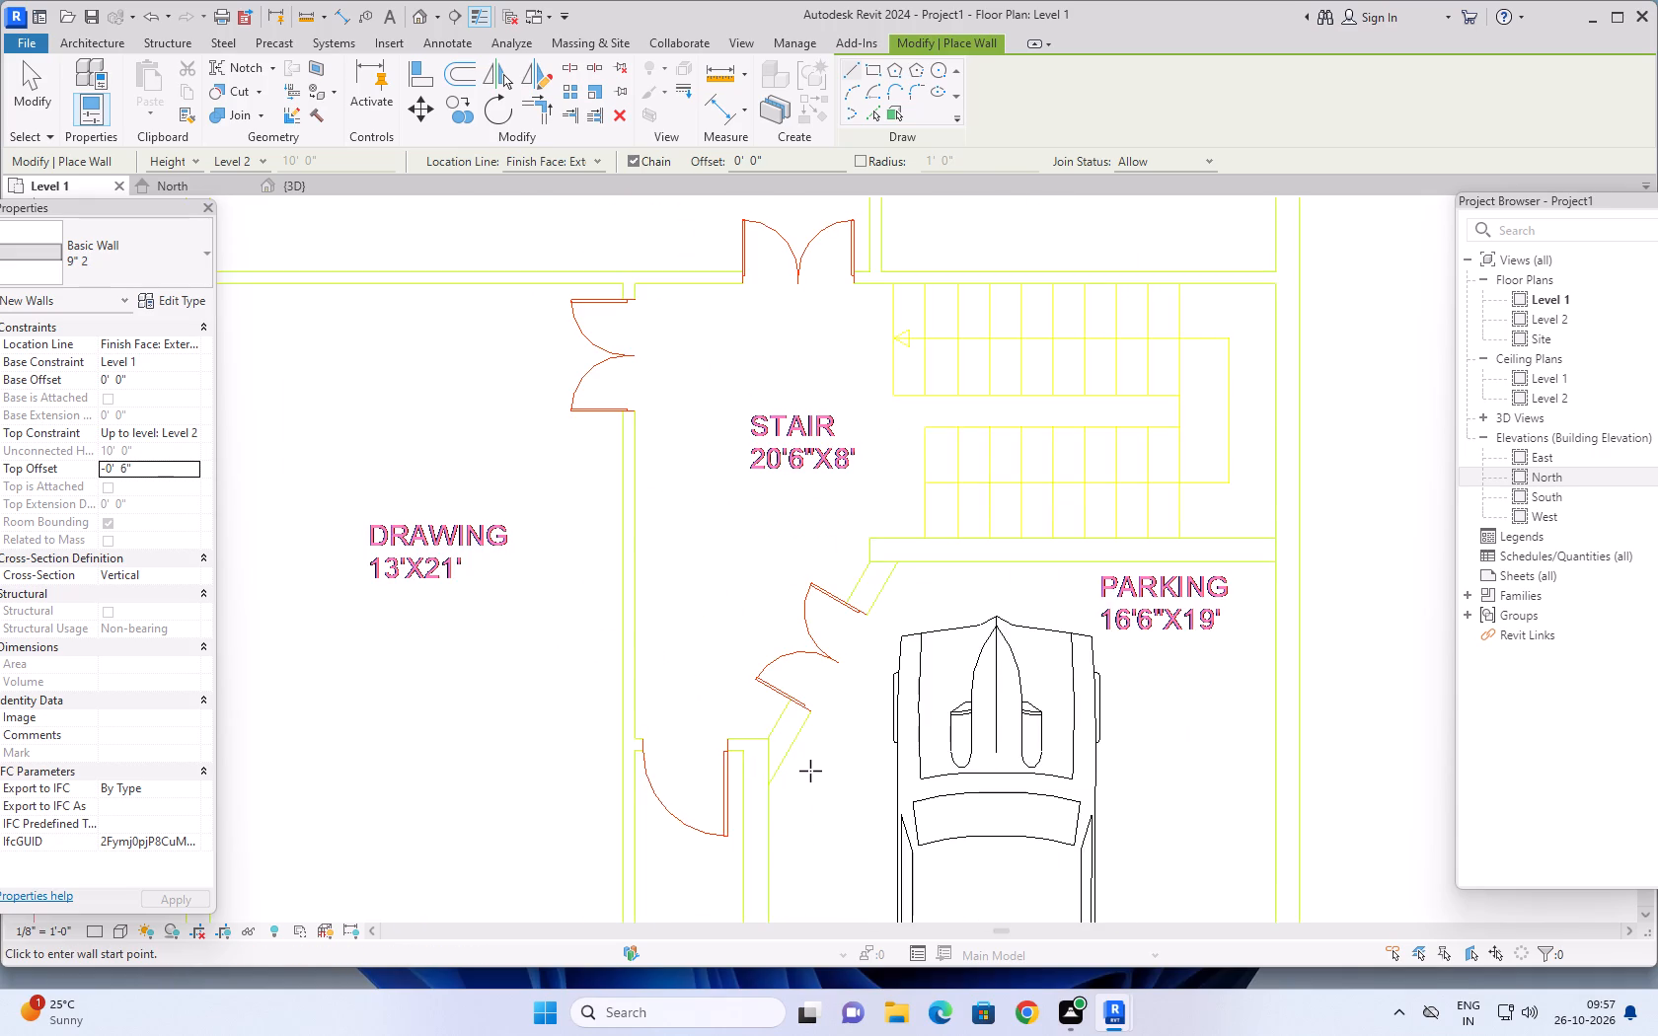
scroll(811, 770, "up", 2)
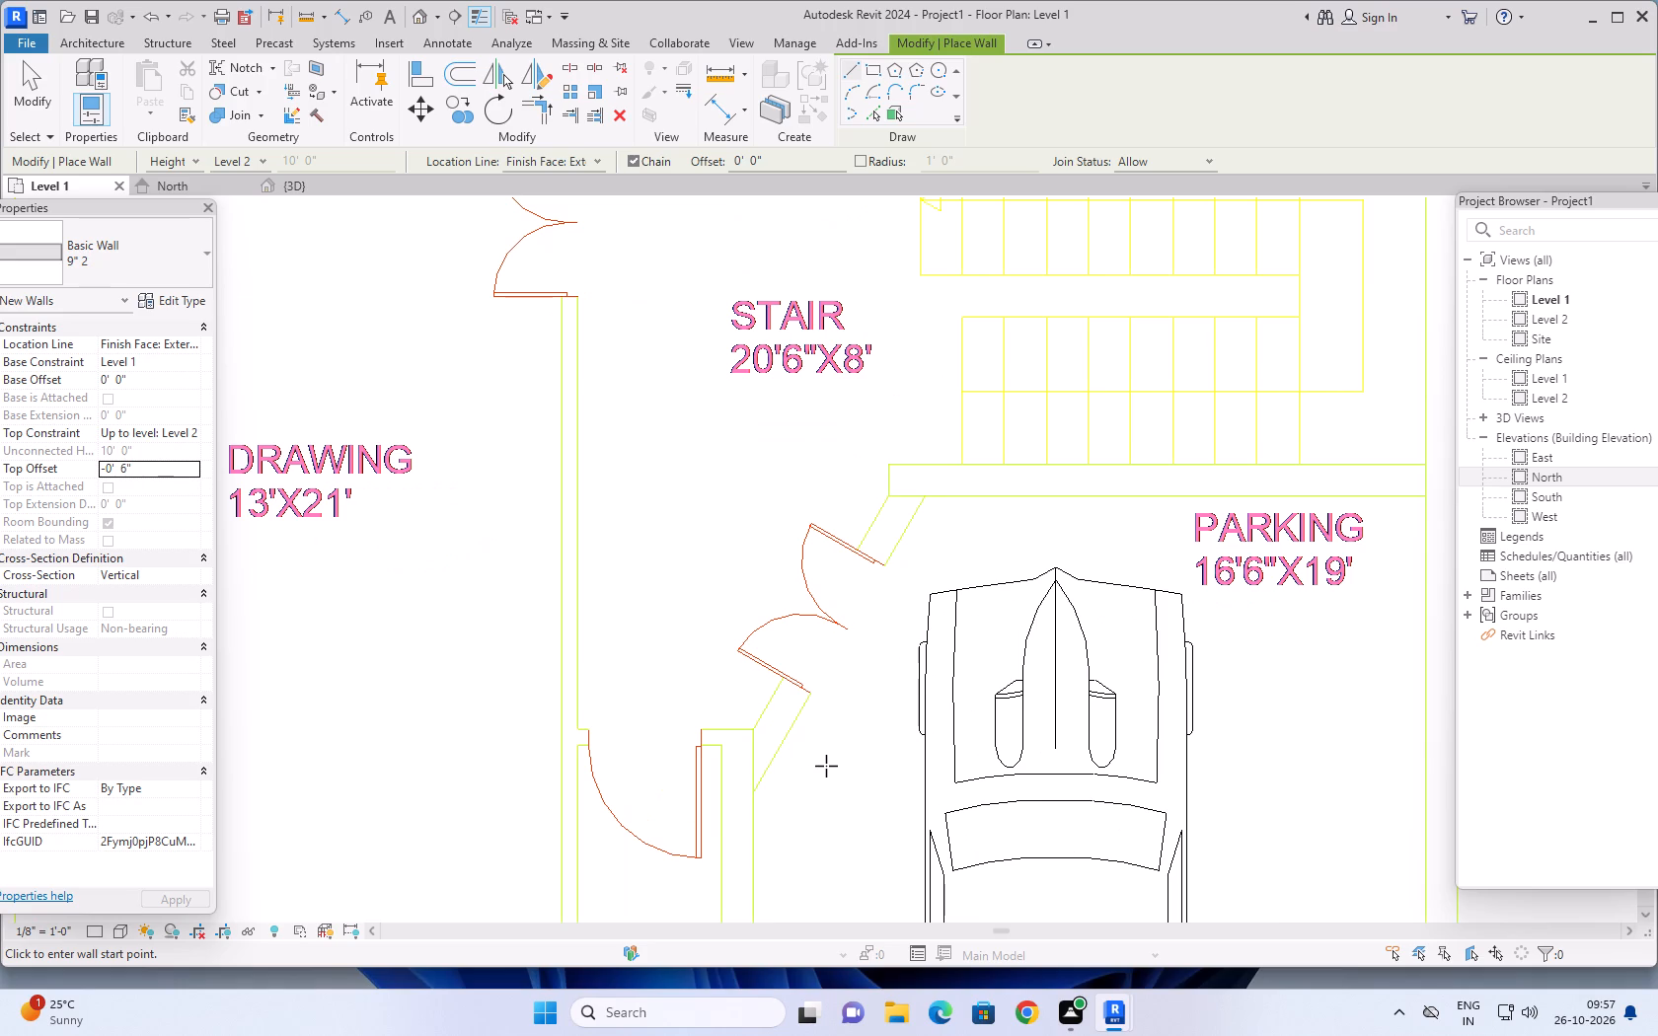
scroll(839, 758, "down", 7)
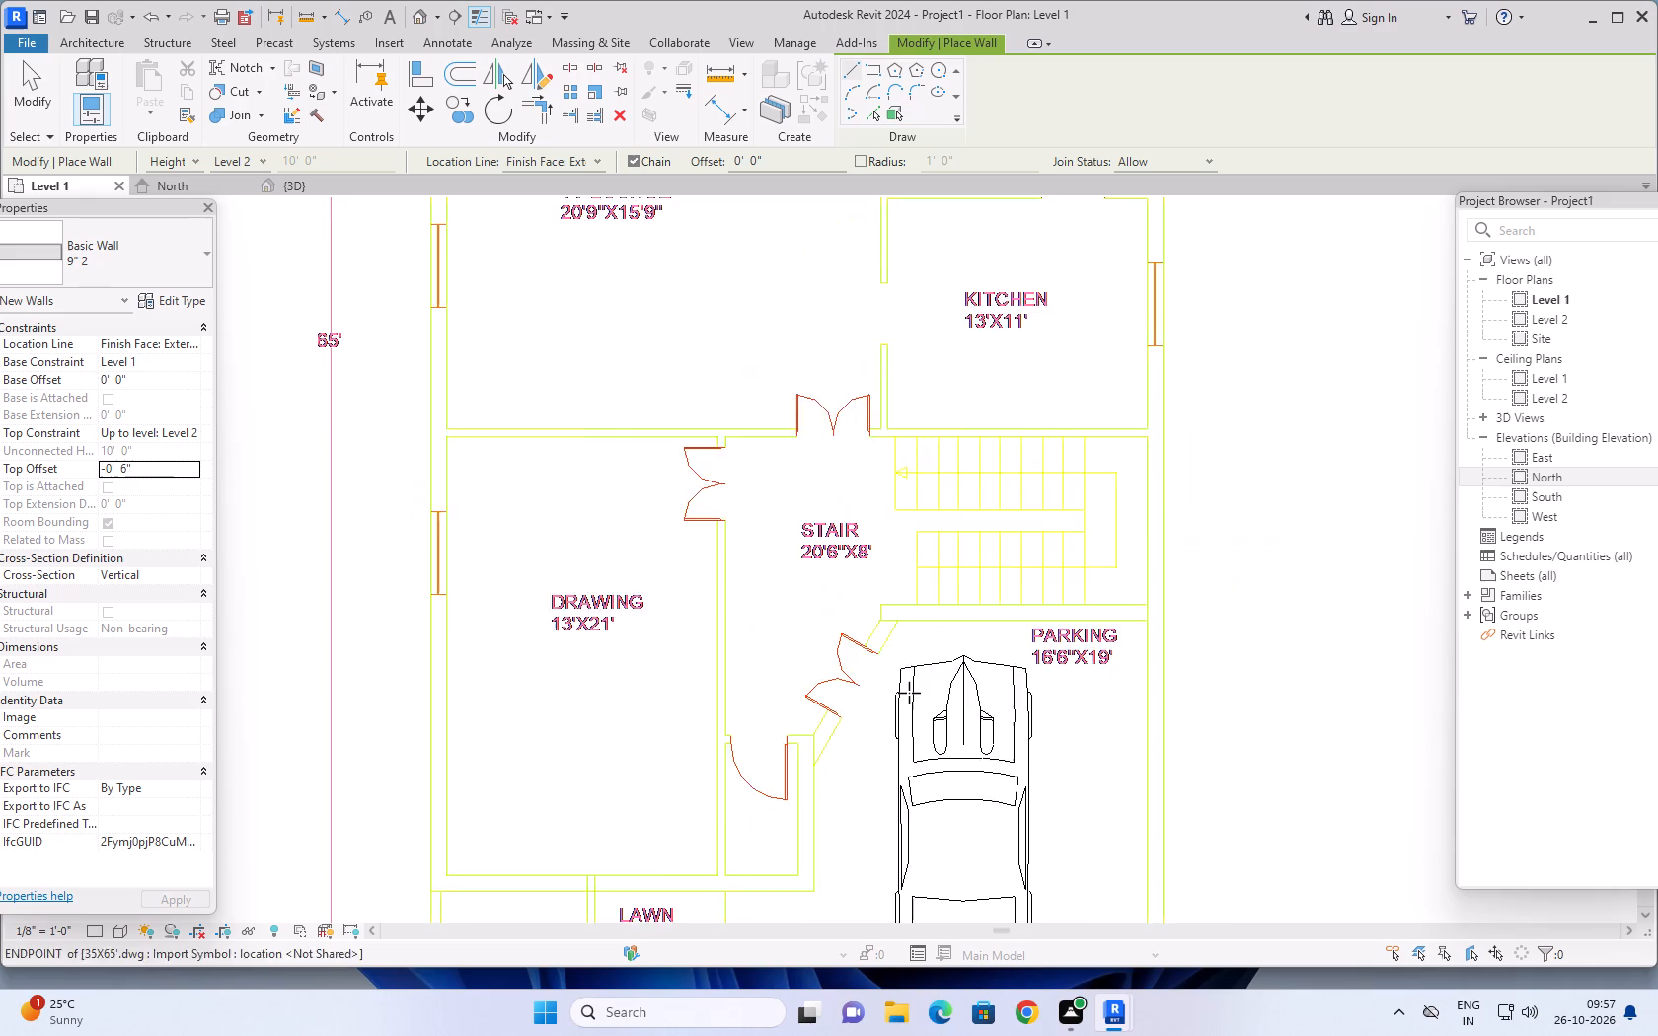
scroll(916, 700, "down", 4)
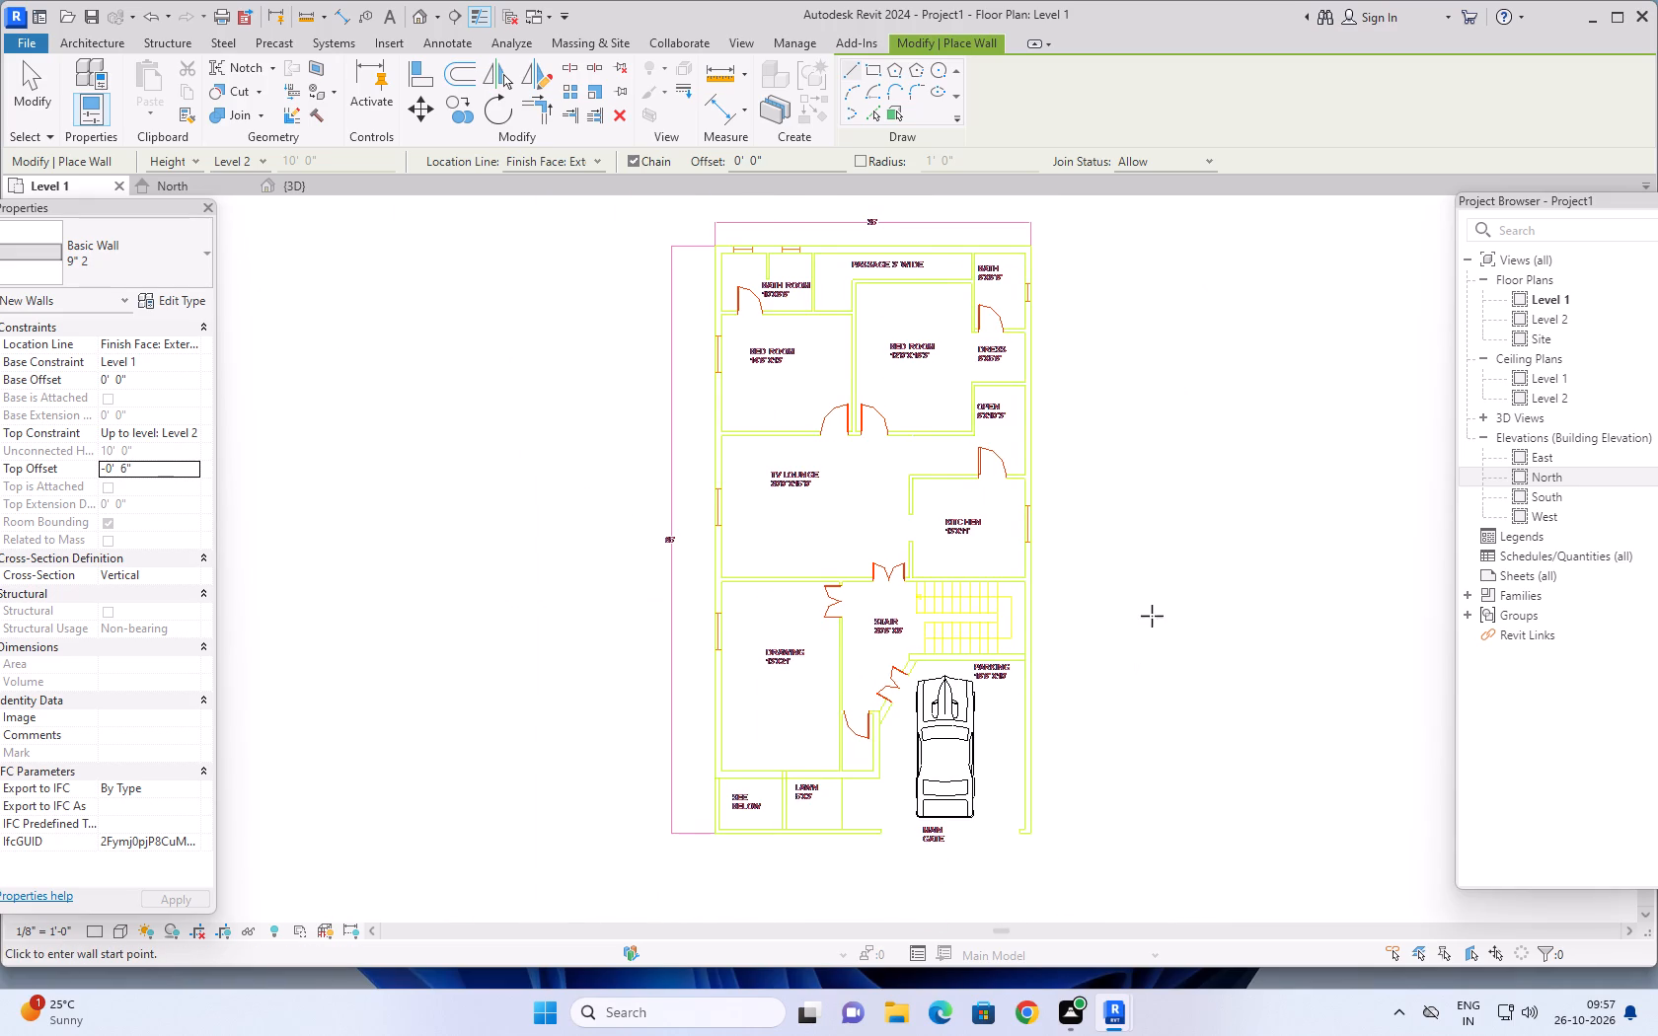
middle_click_drag(1152, 616, 1146, 629)
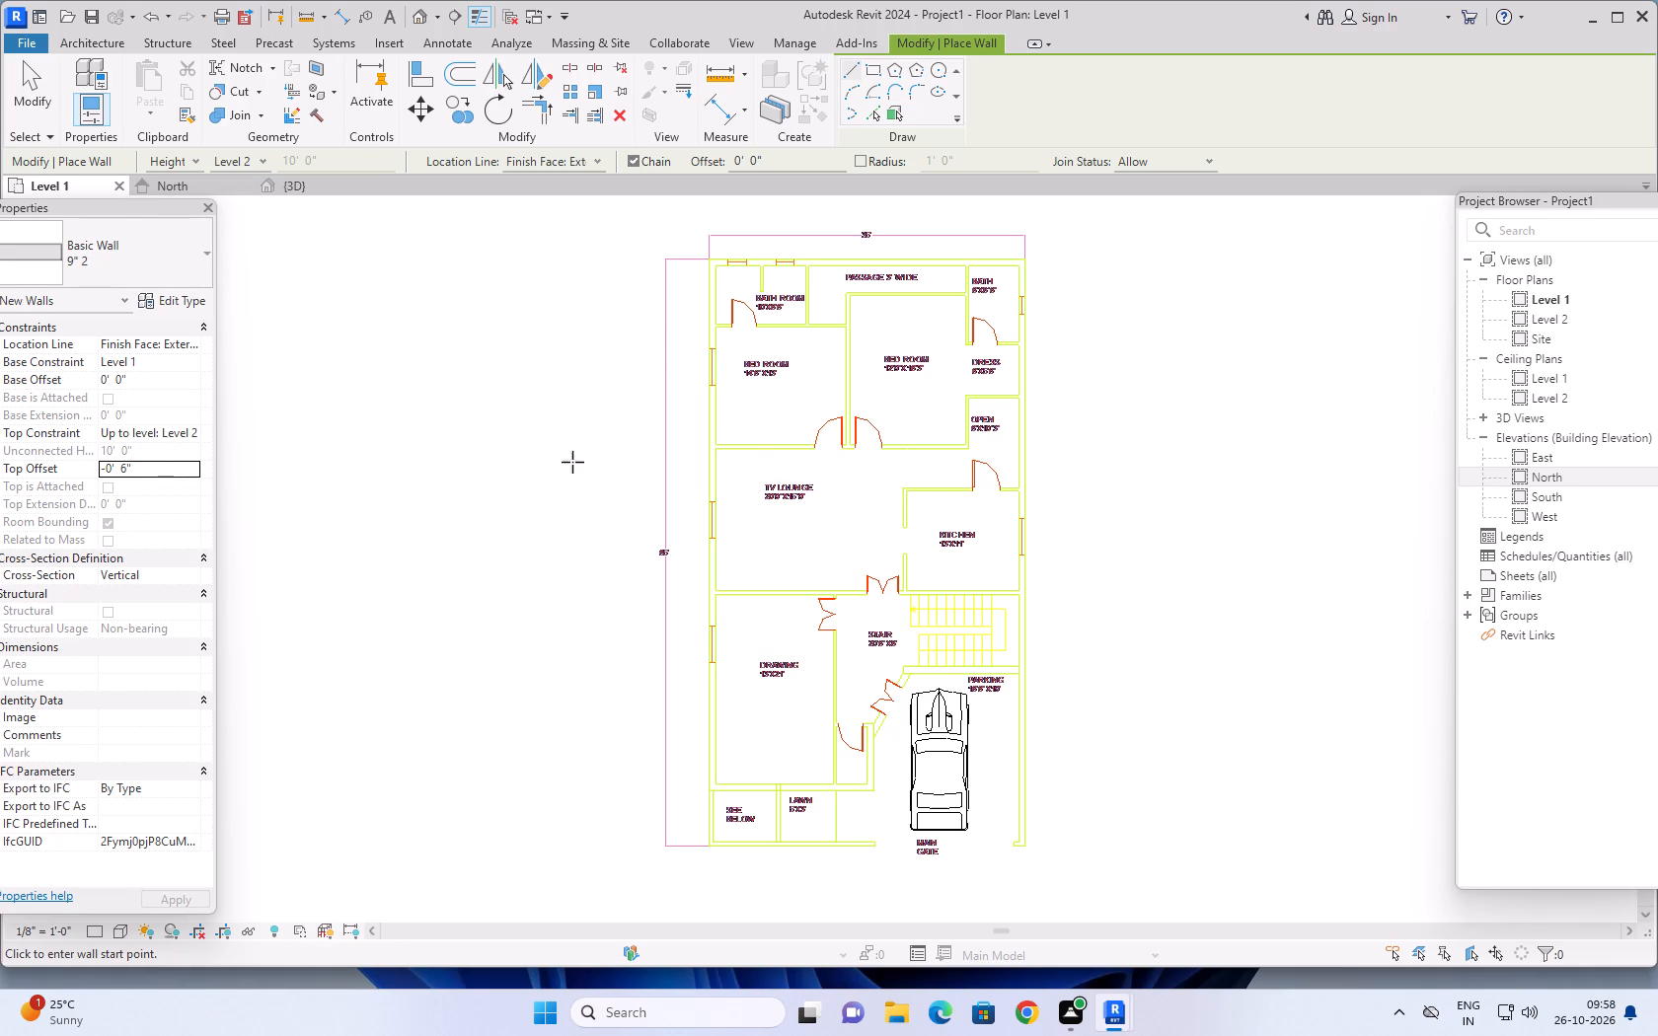
Draw the 9" 2 exterior wall from the plan's north-west corner south to the drawing room's outer corner above SEE BELOW, flipped inward.
scroll(708, 259, "up", 9)
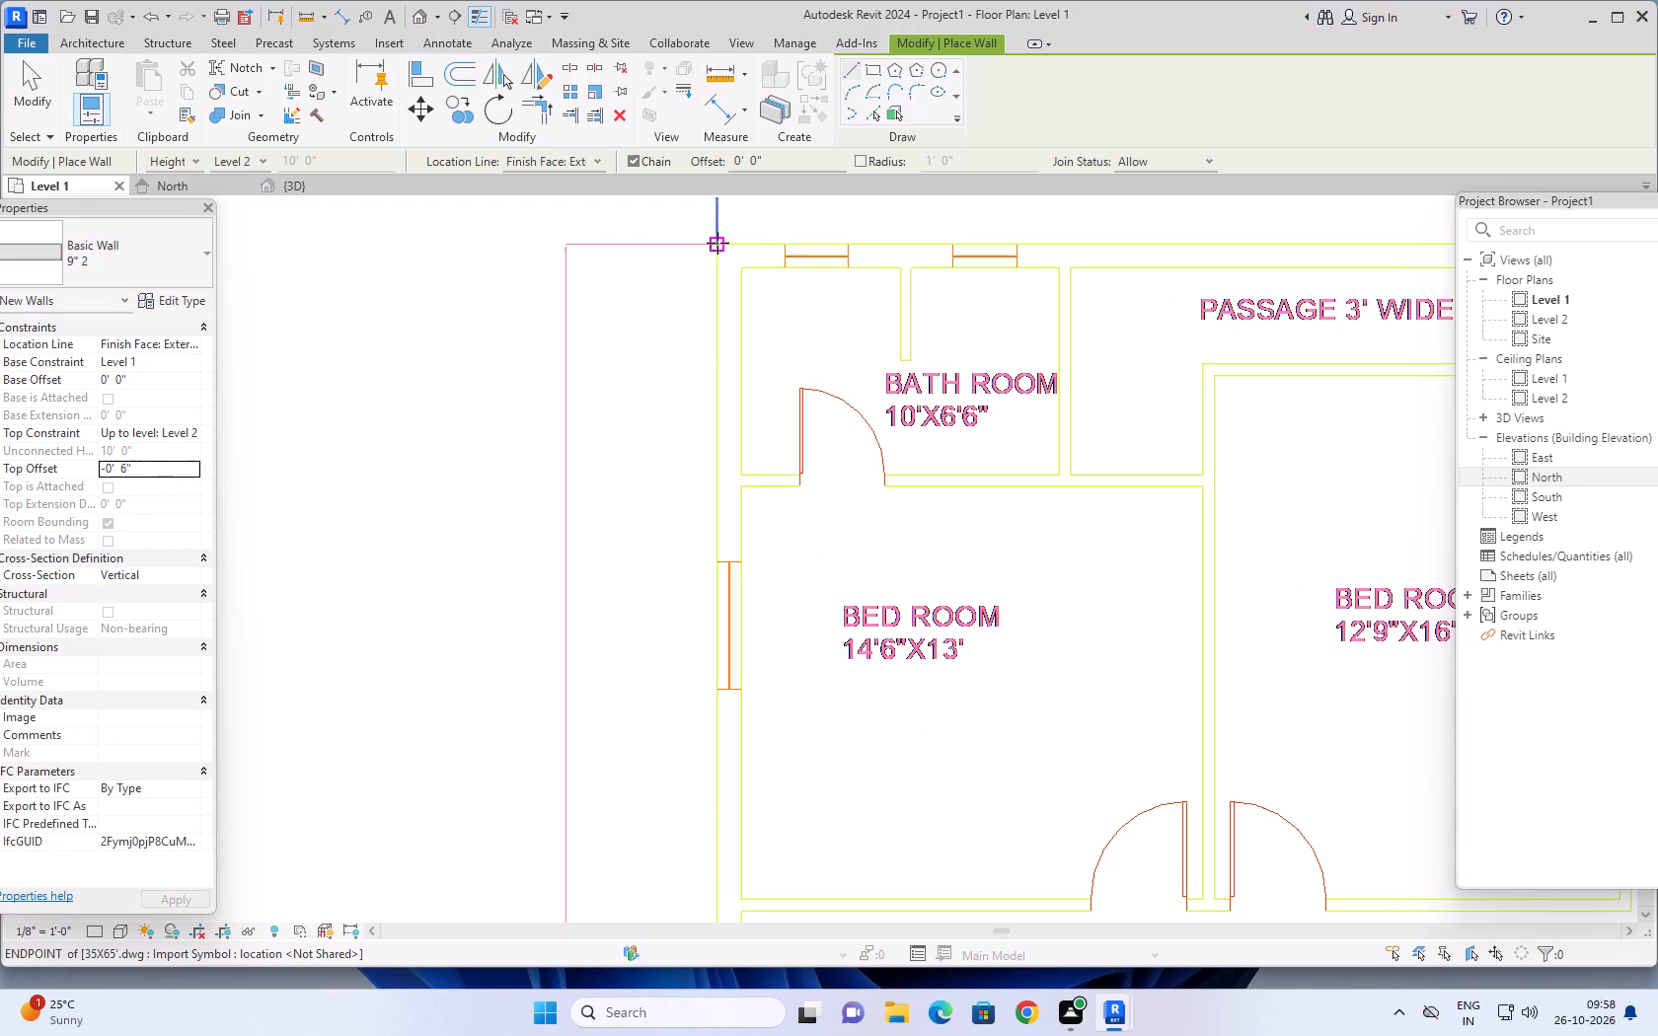
left_click(716, 244)
scroll(702, 577, "down", 8)
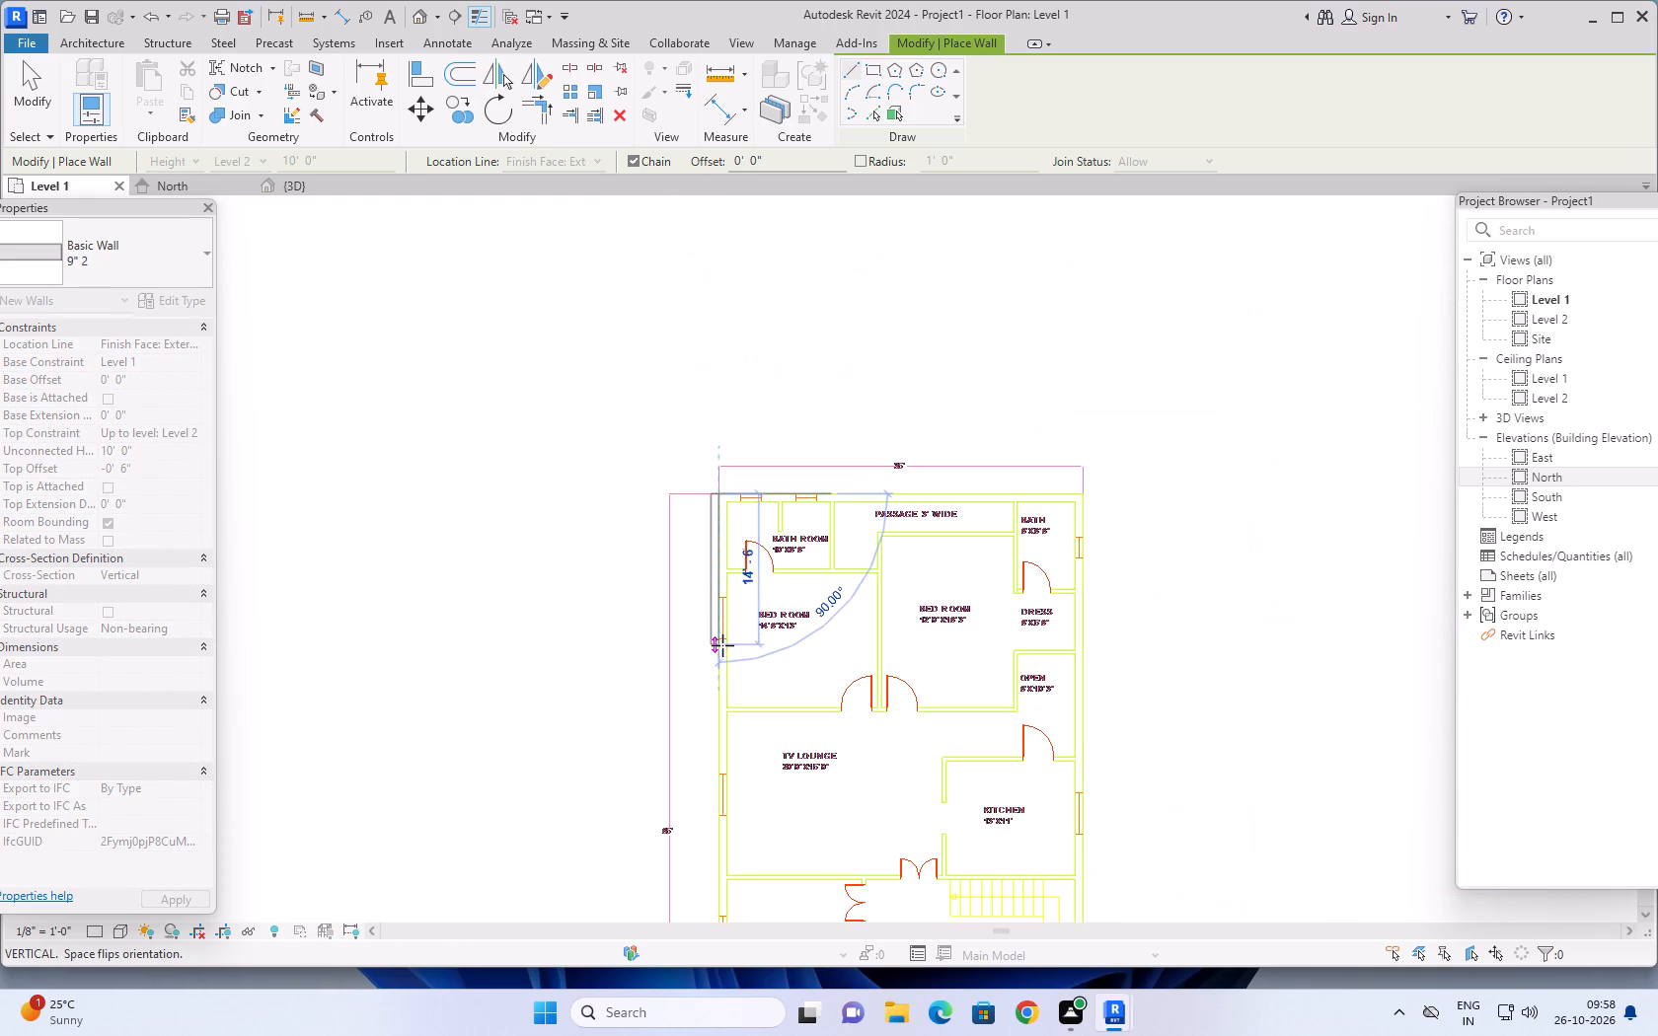
scroll(721, 654, "down", 3)
middle_click_drag(722, 660, 710, 317)
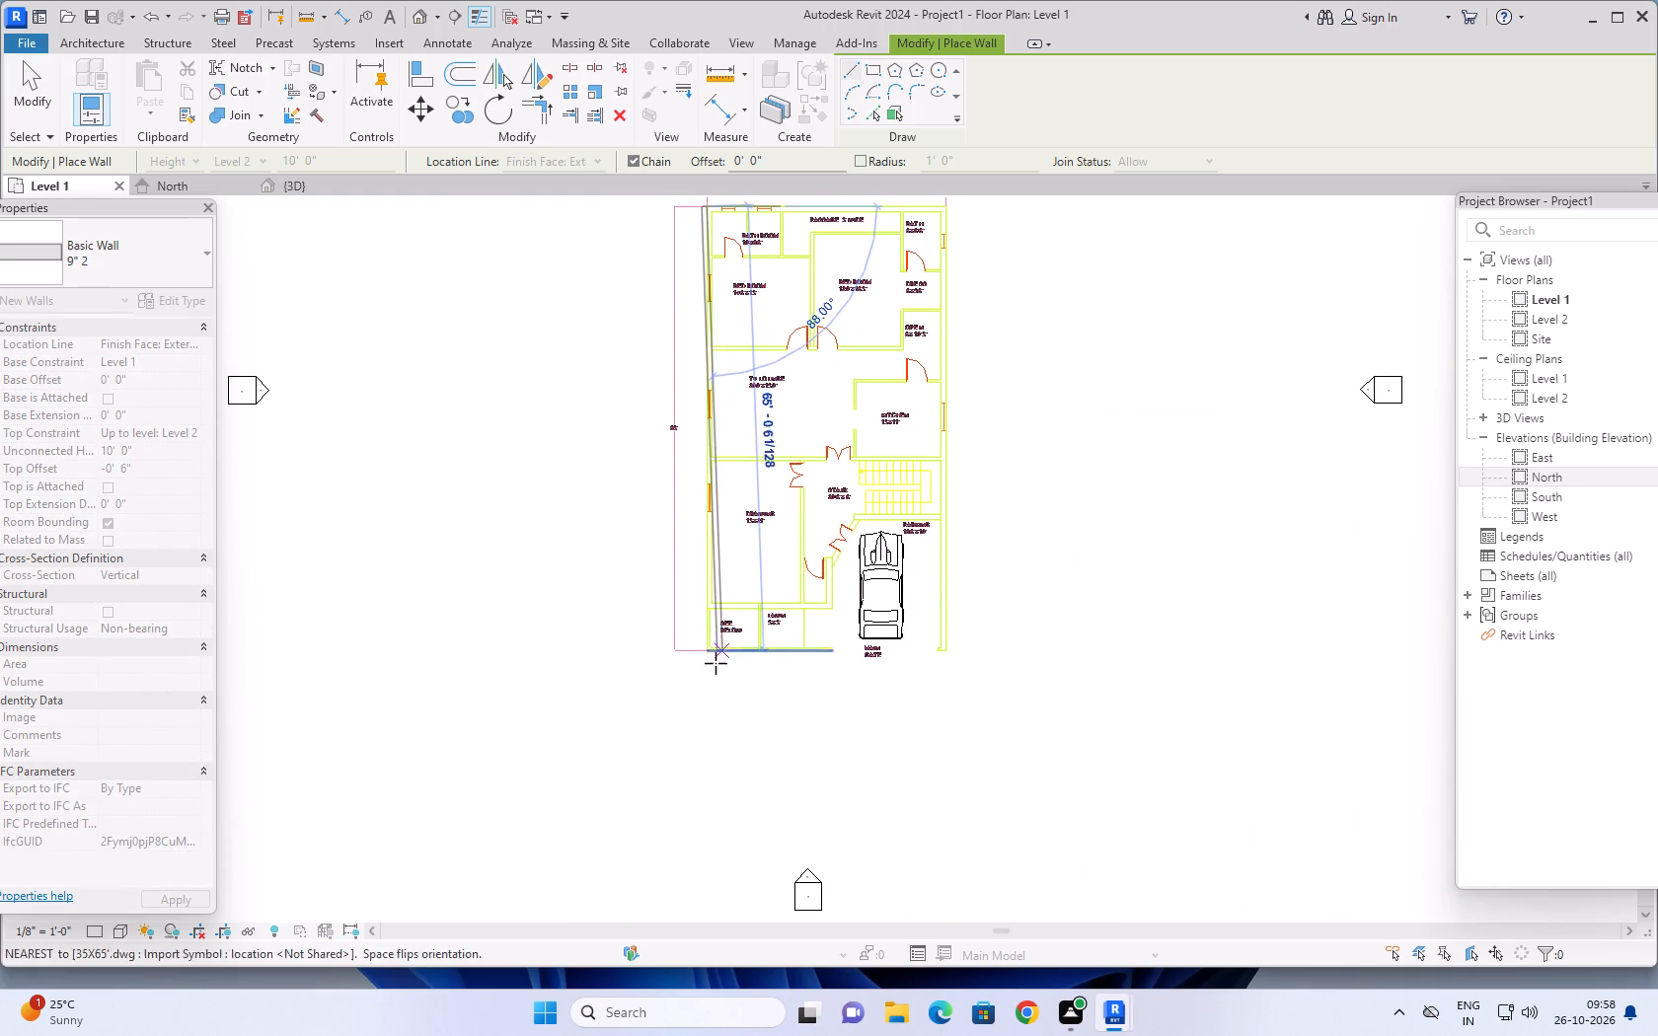
scroll(706, 650, "up", 18)
key("space")
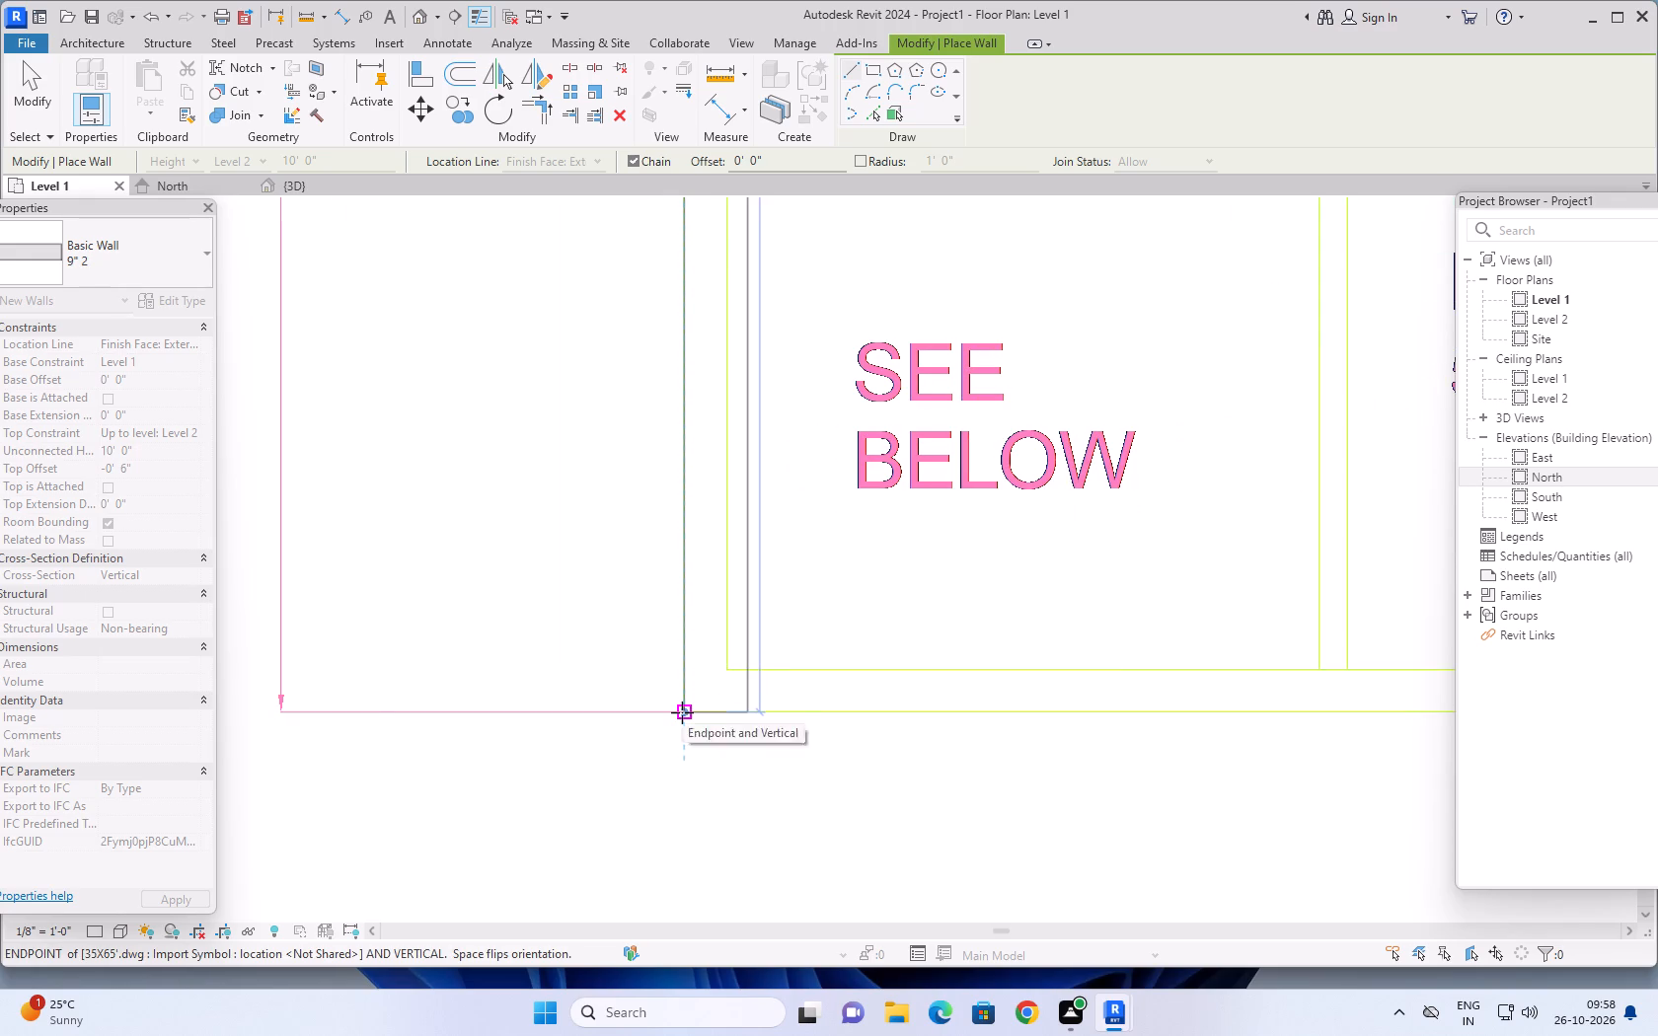
scroll(681, 714, "down", 7)
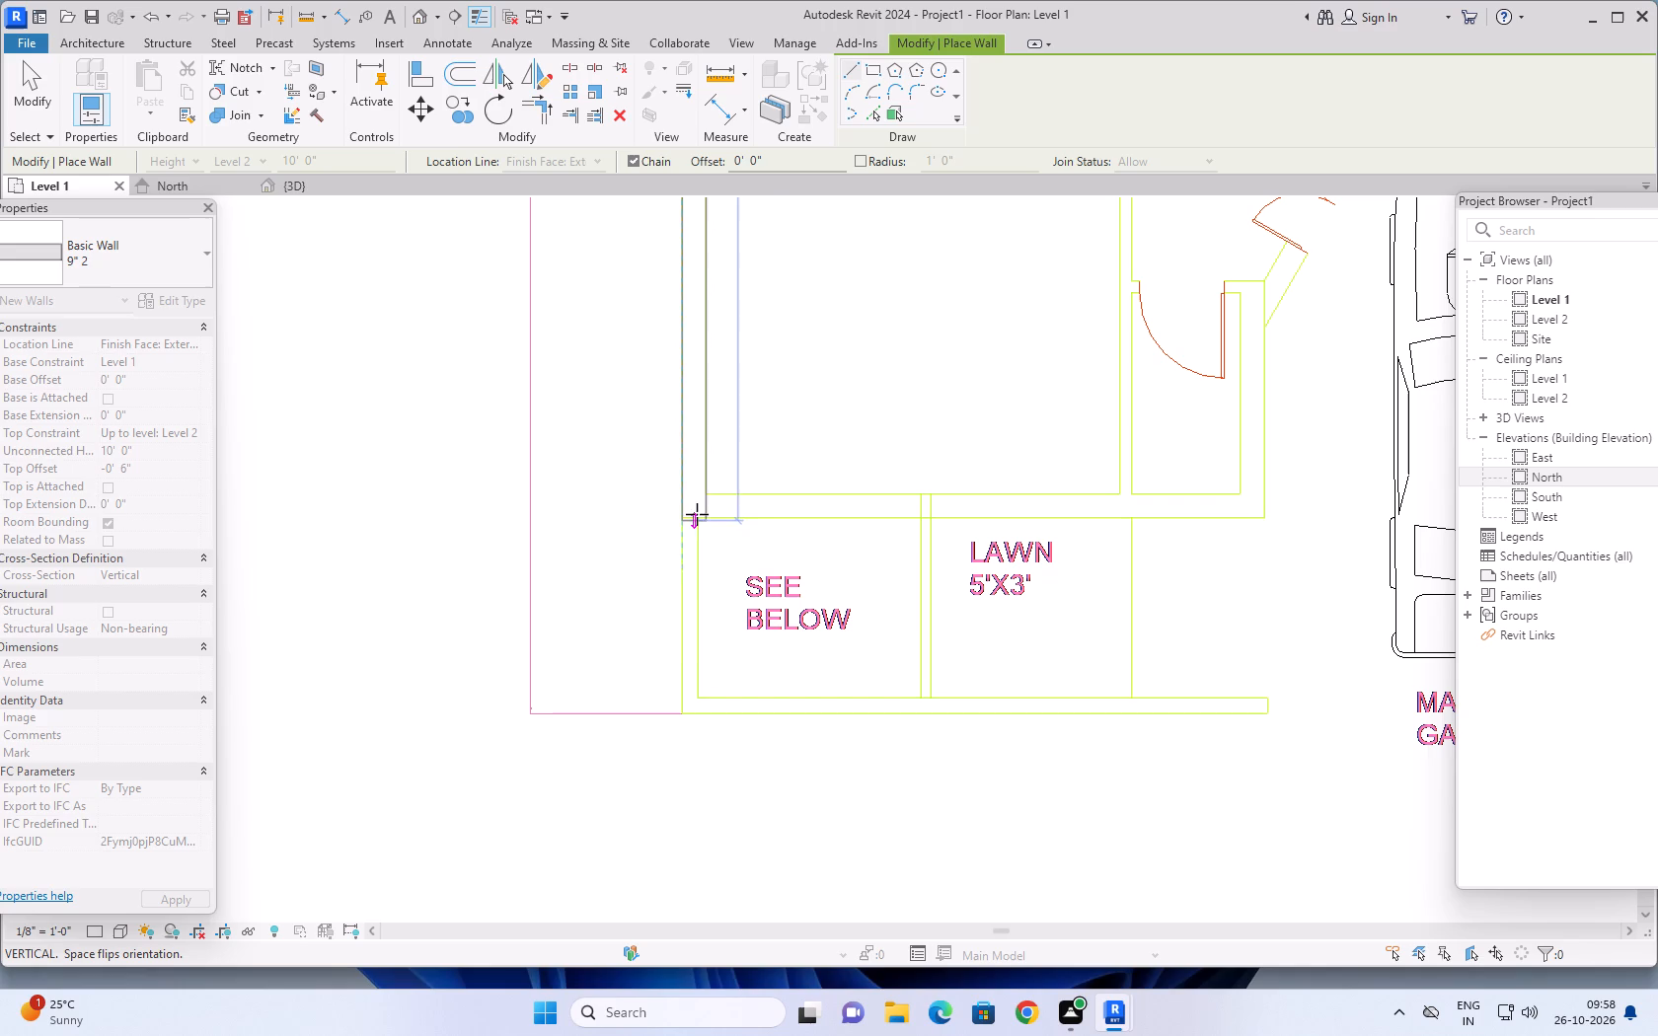
scroll(682, 522, "up", 6)
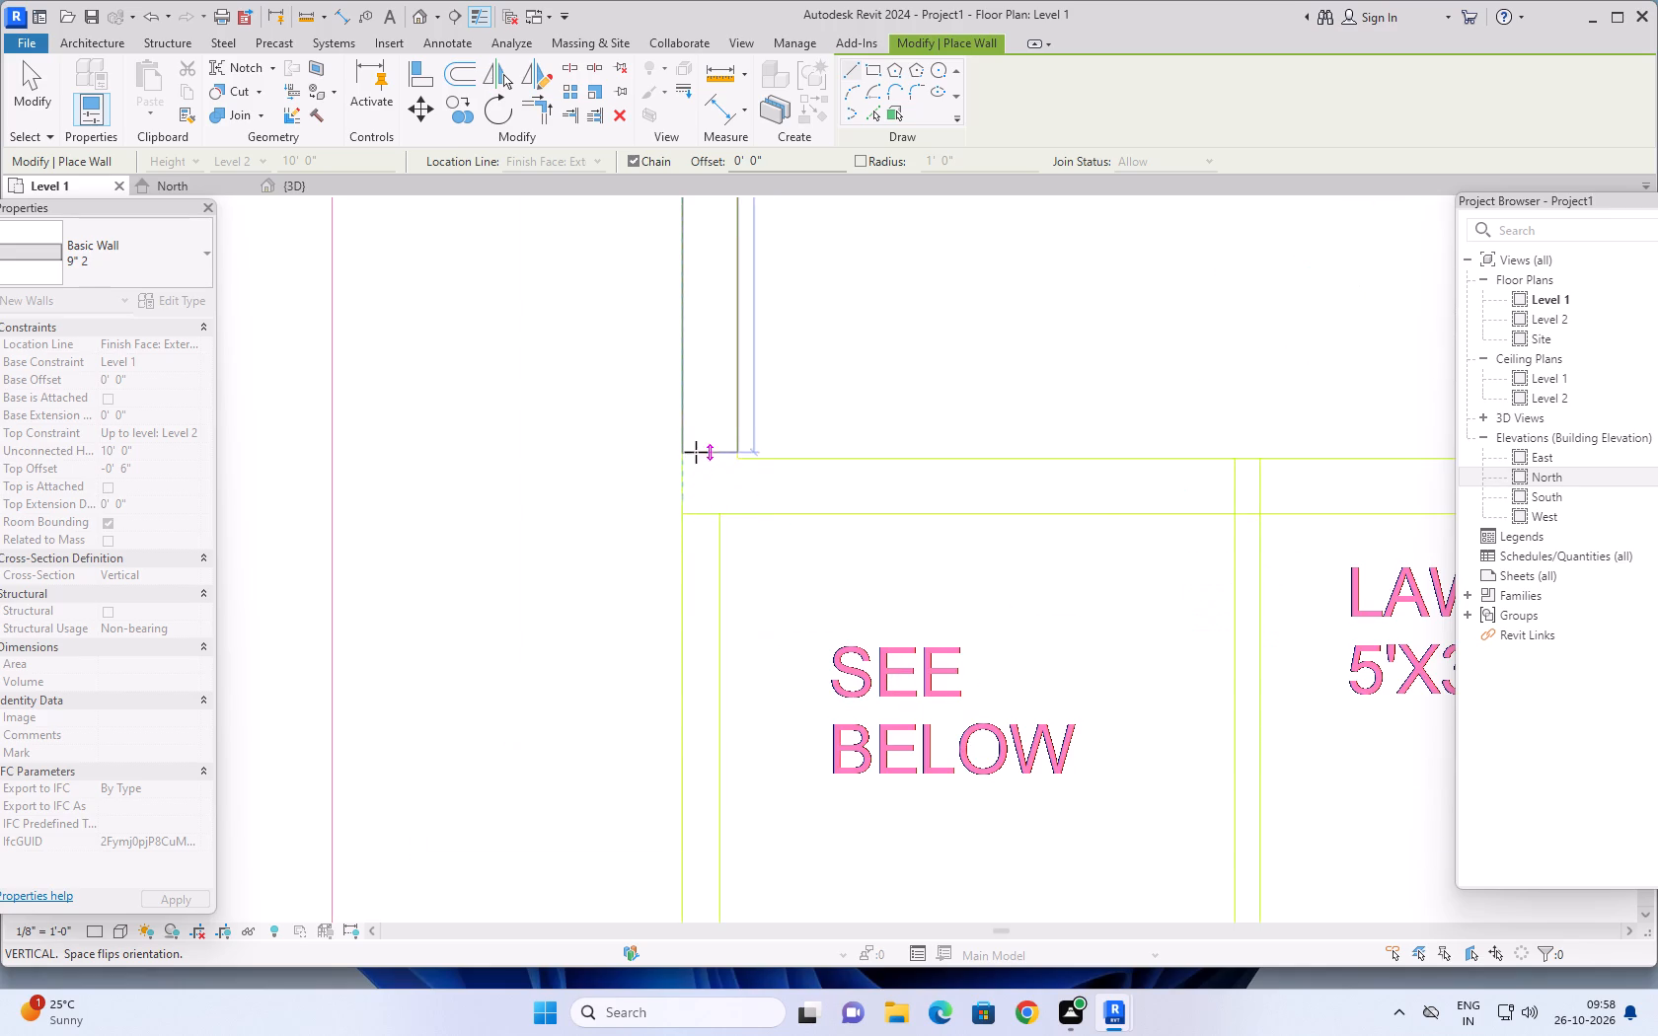
scroll(684, 514, "up", 3)
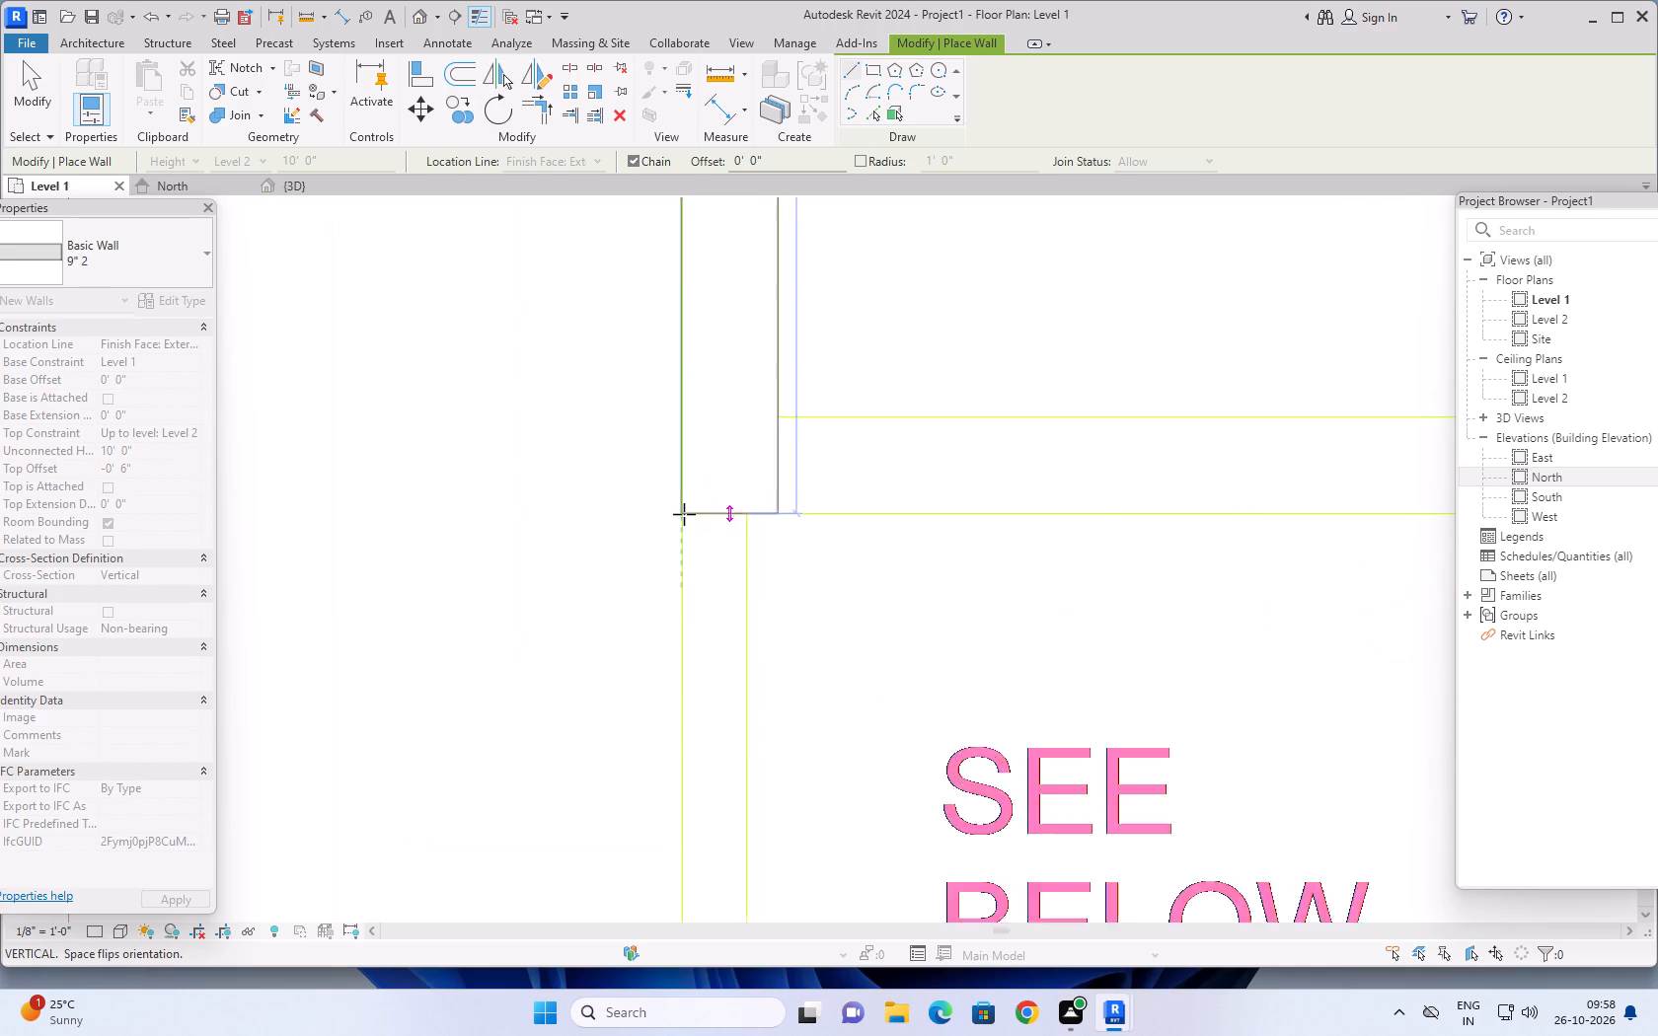
scroll(684, 514, "up", 4)
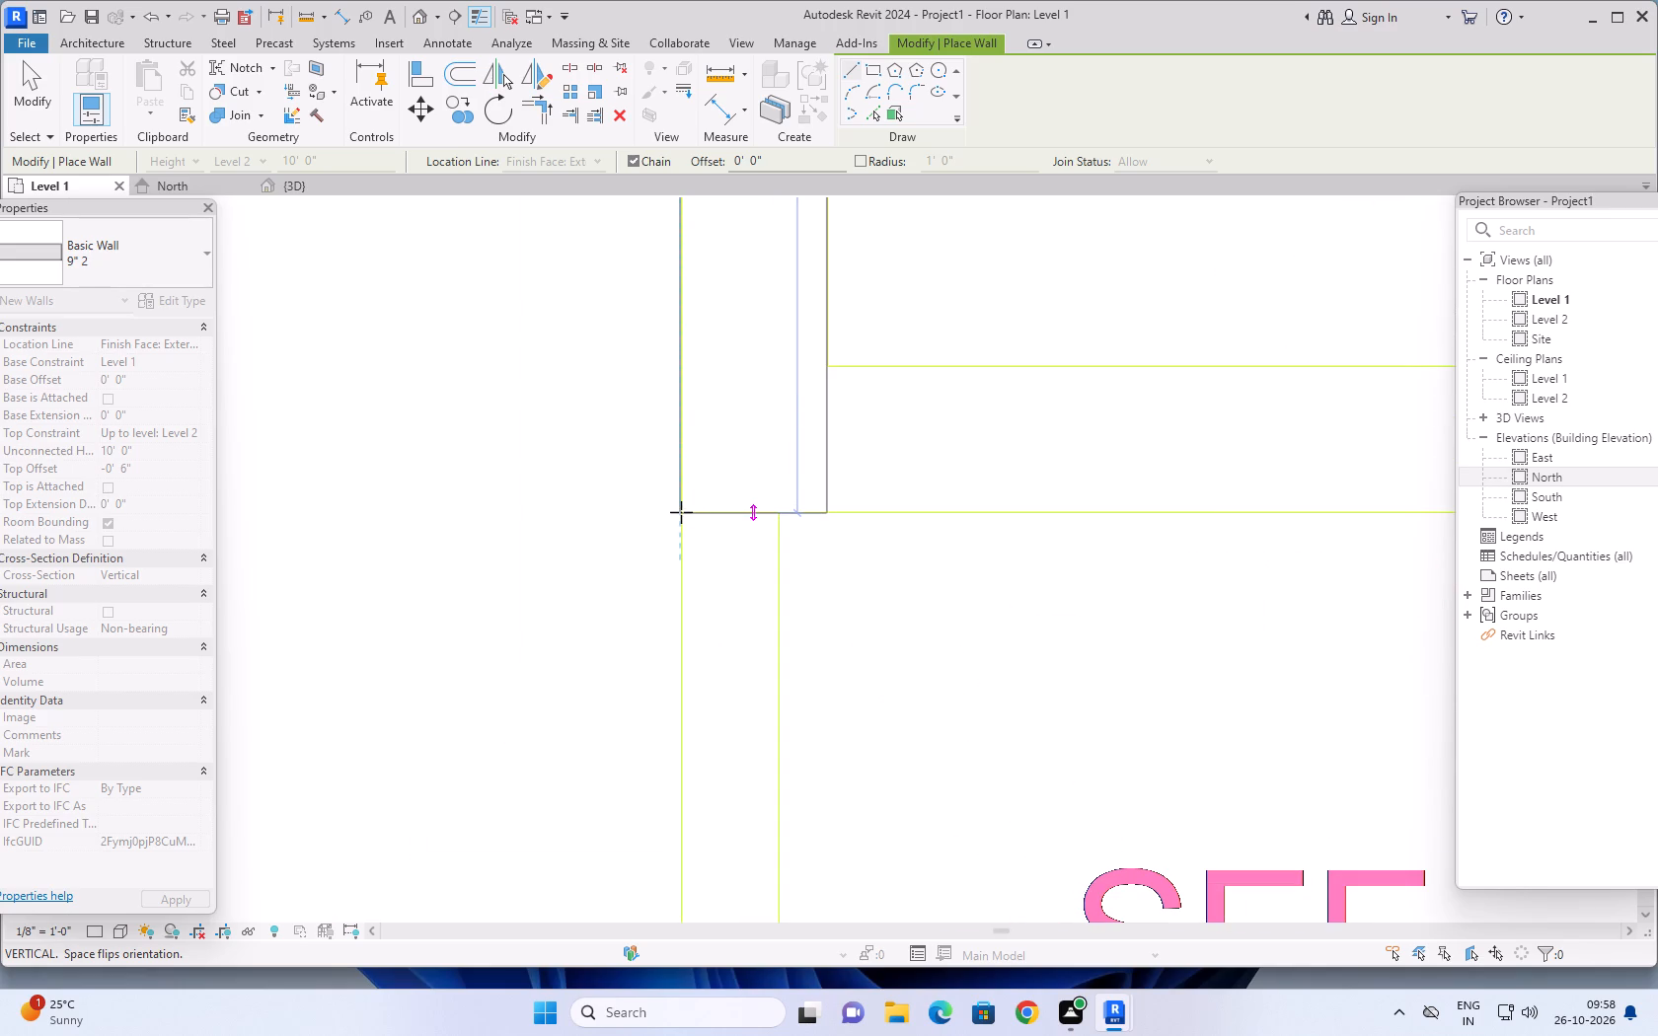
left_click(681, 512)
key("Escape")
scroll(614, 526, "down", 6)
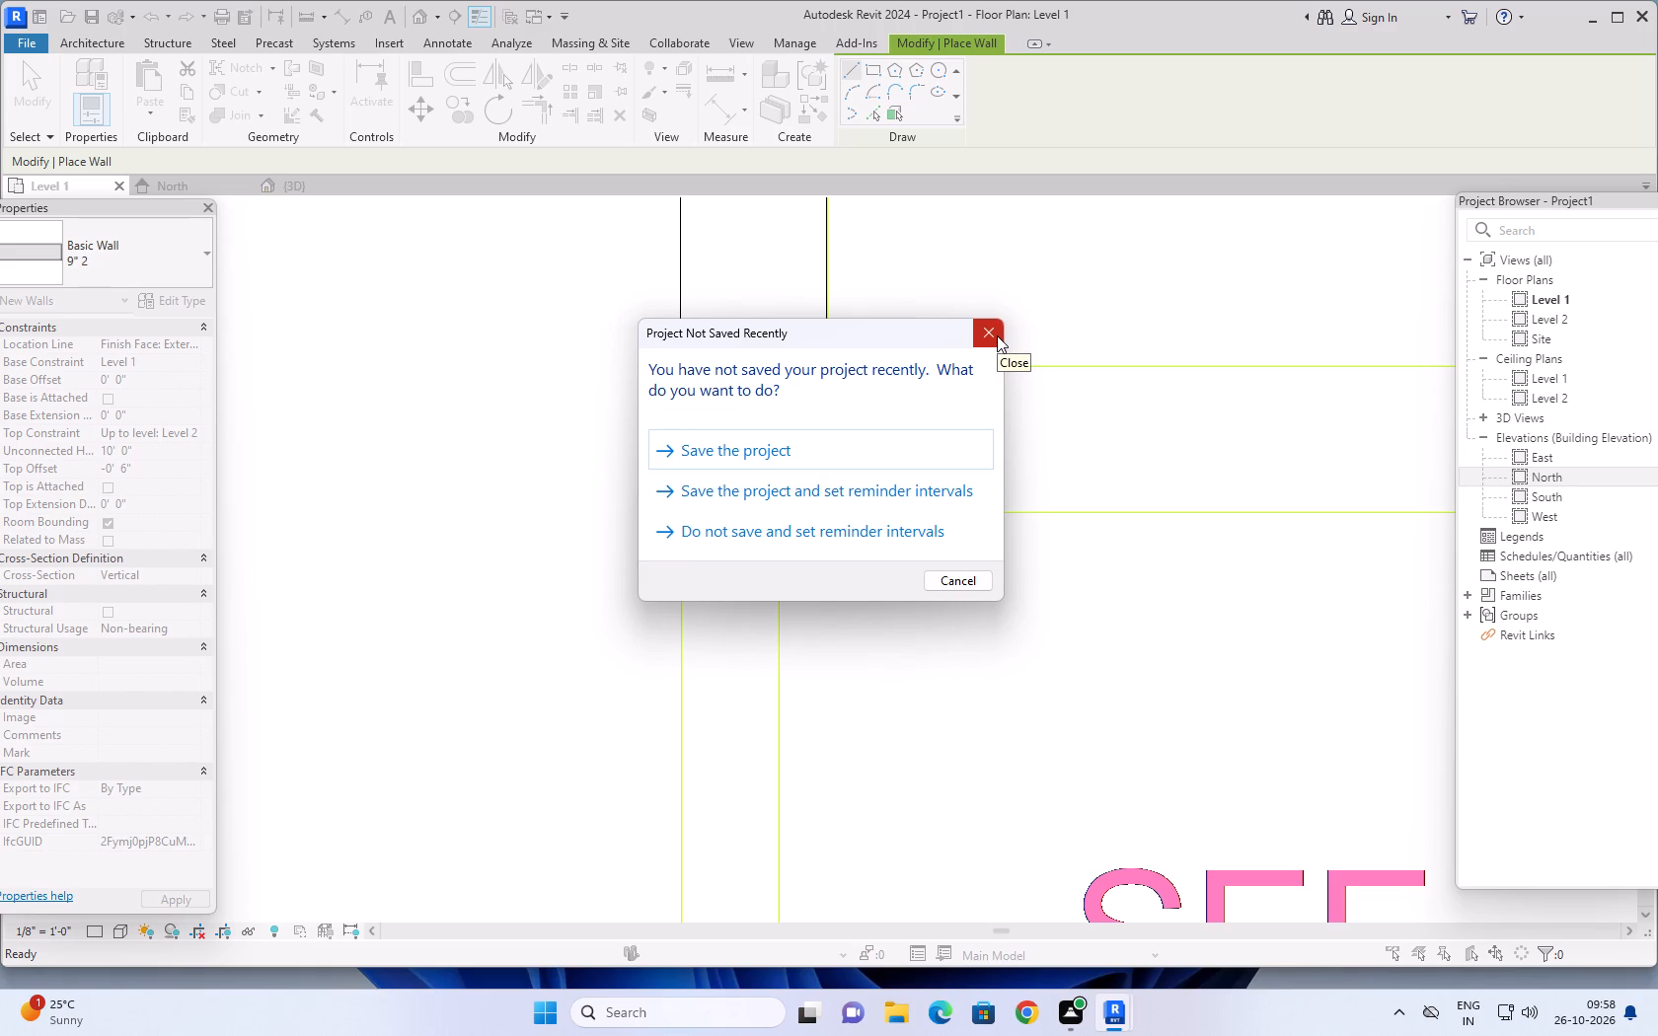
Save the project as ARCH PLAN 6 in the Documents folder.
left_click(786, 451)
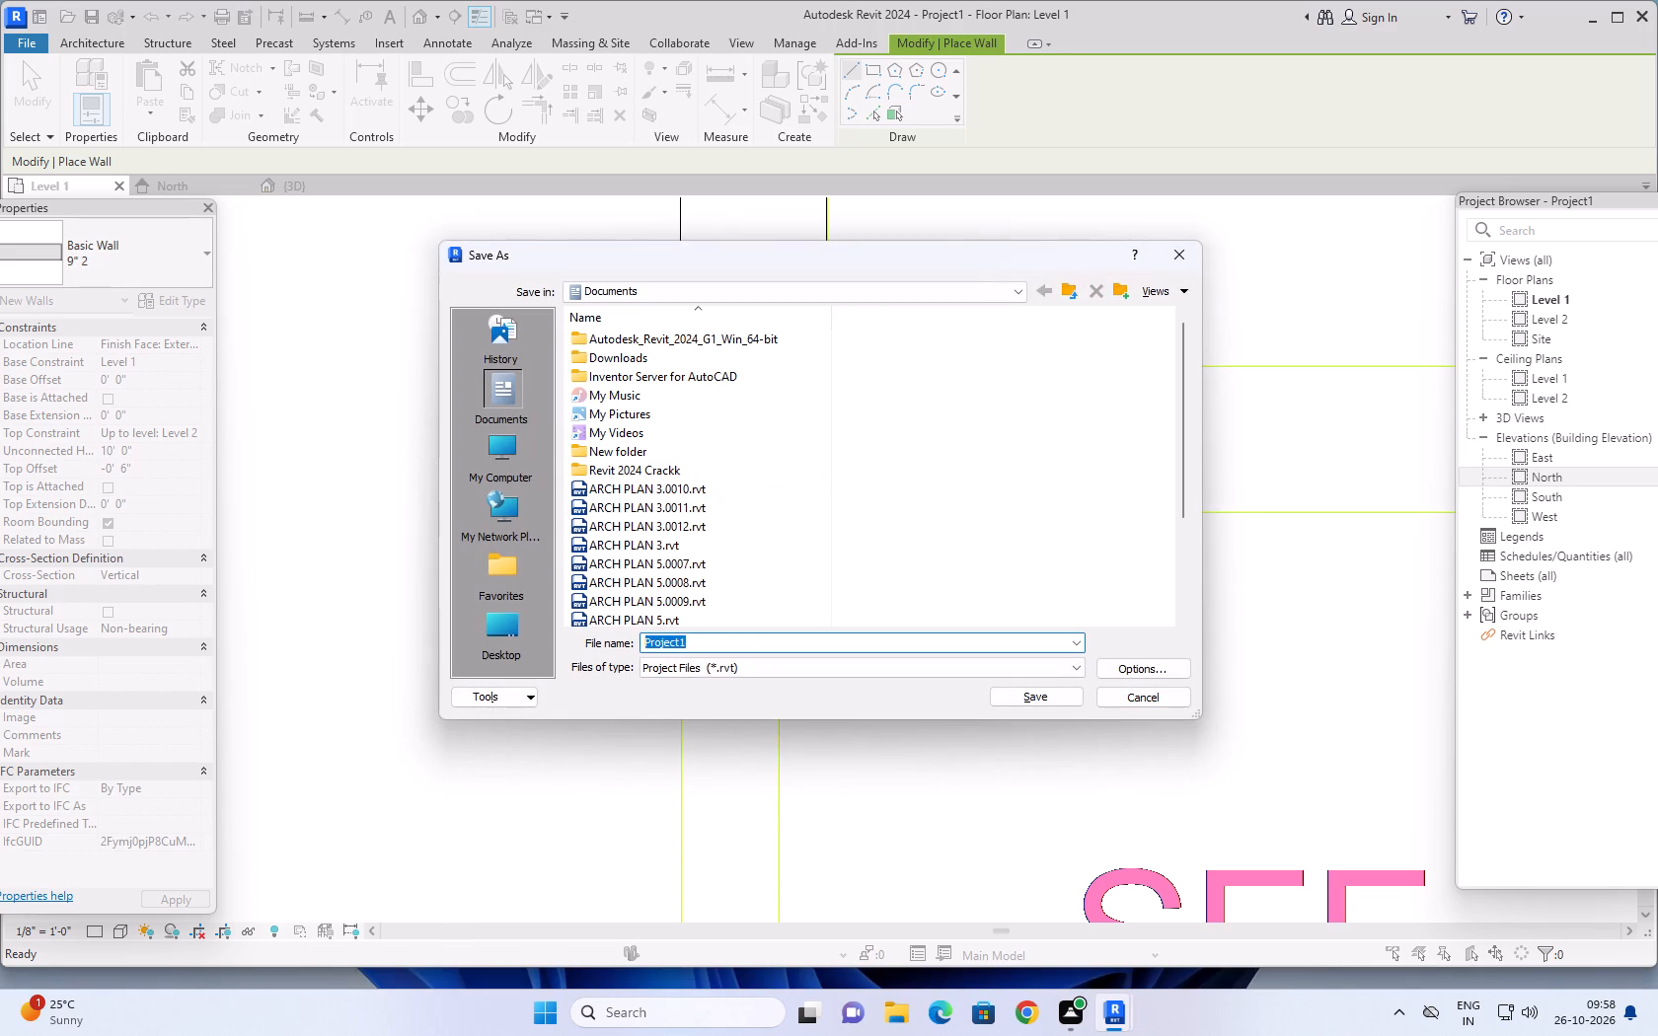
key("BackSpace")
key("a")
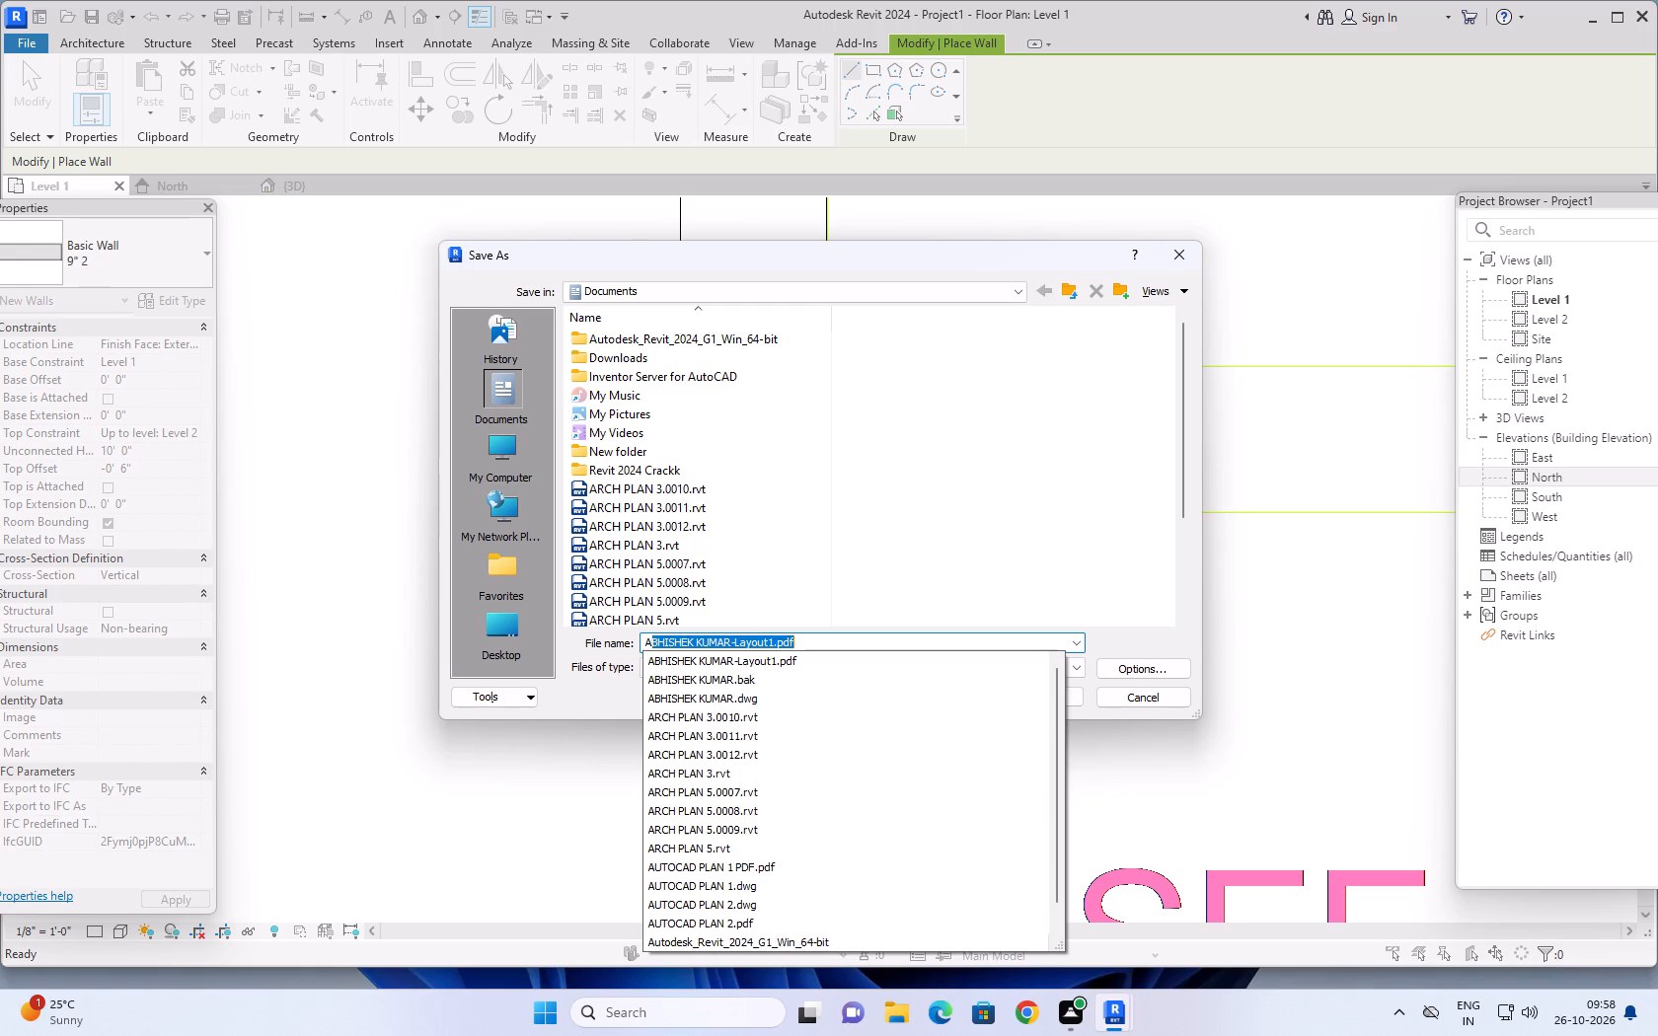
type("RCH PLAN")
key("space")
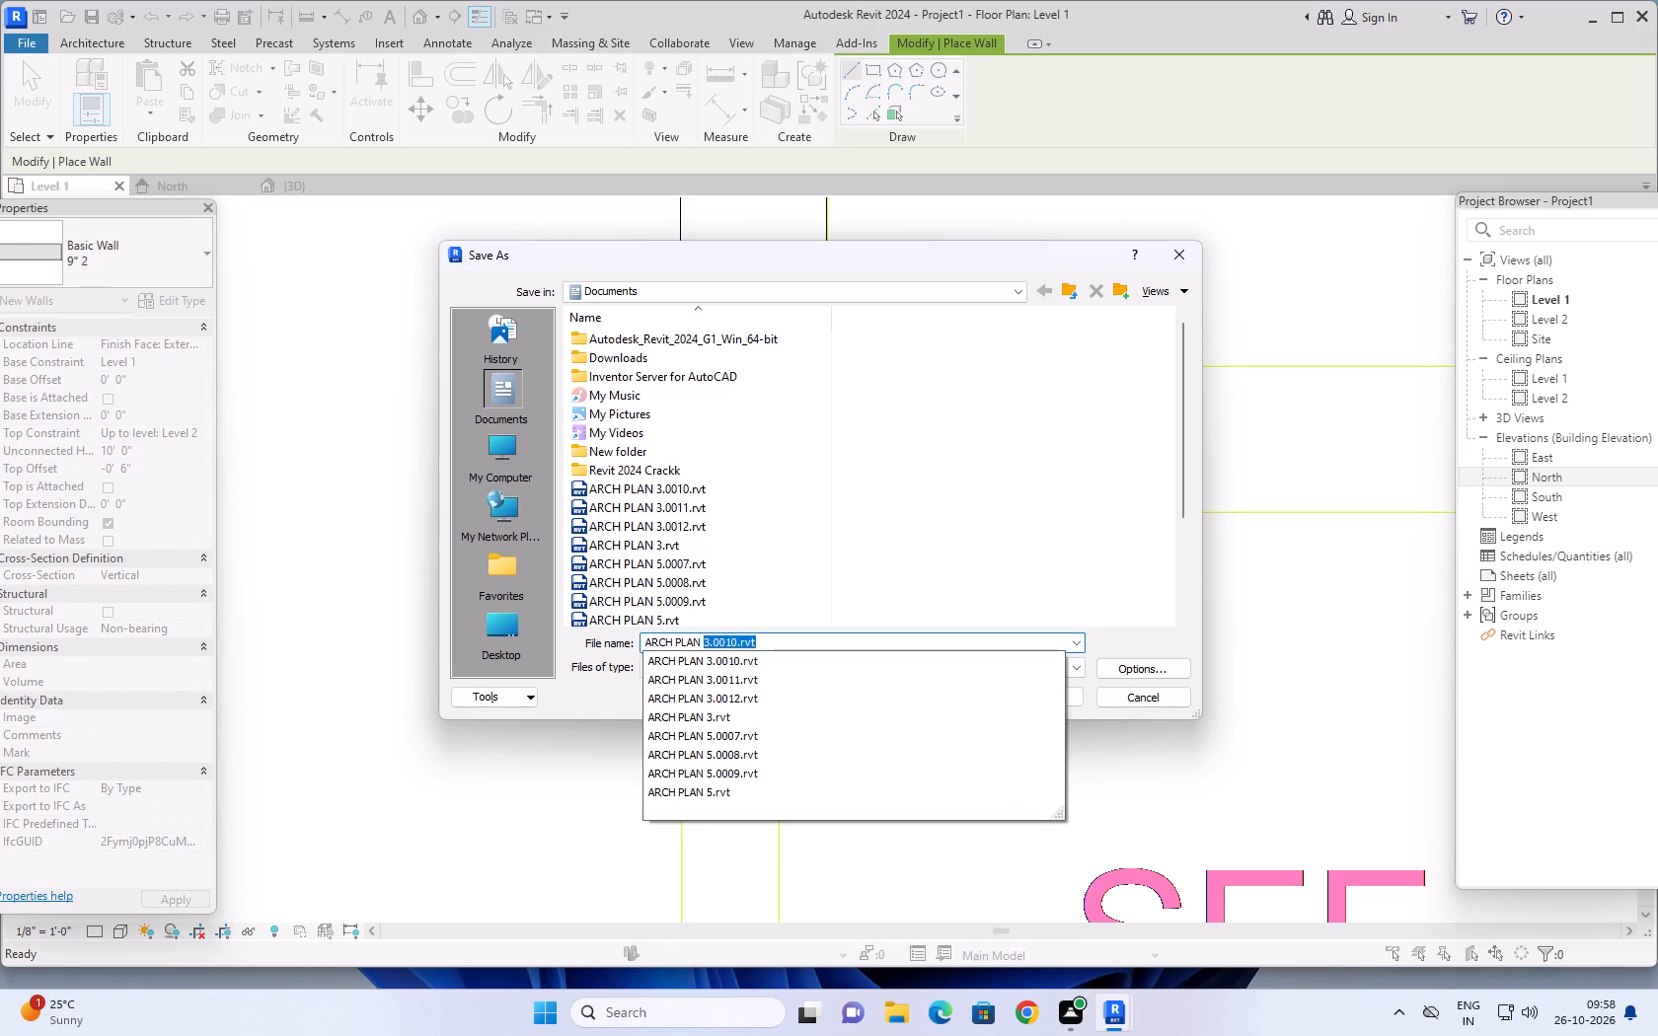
key("6")
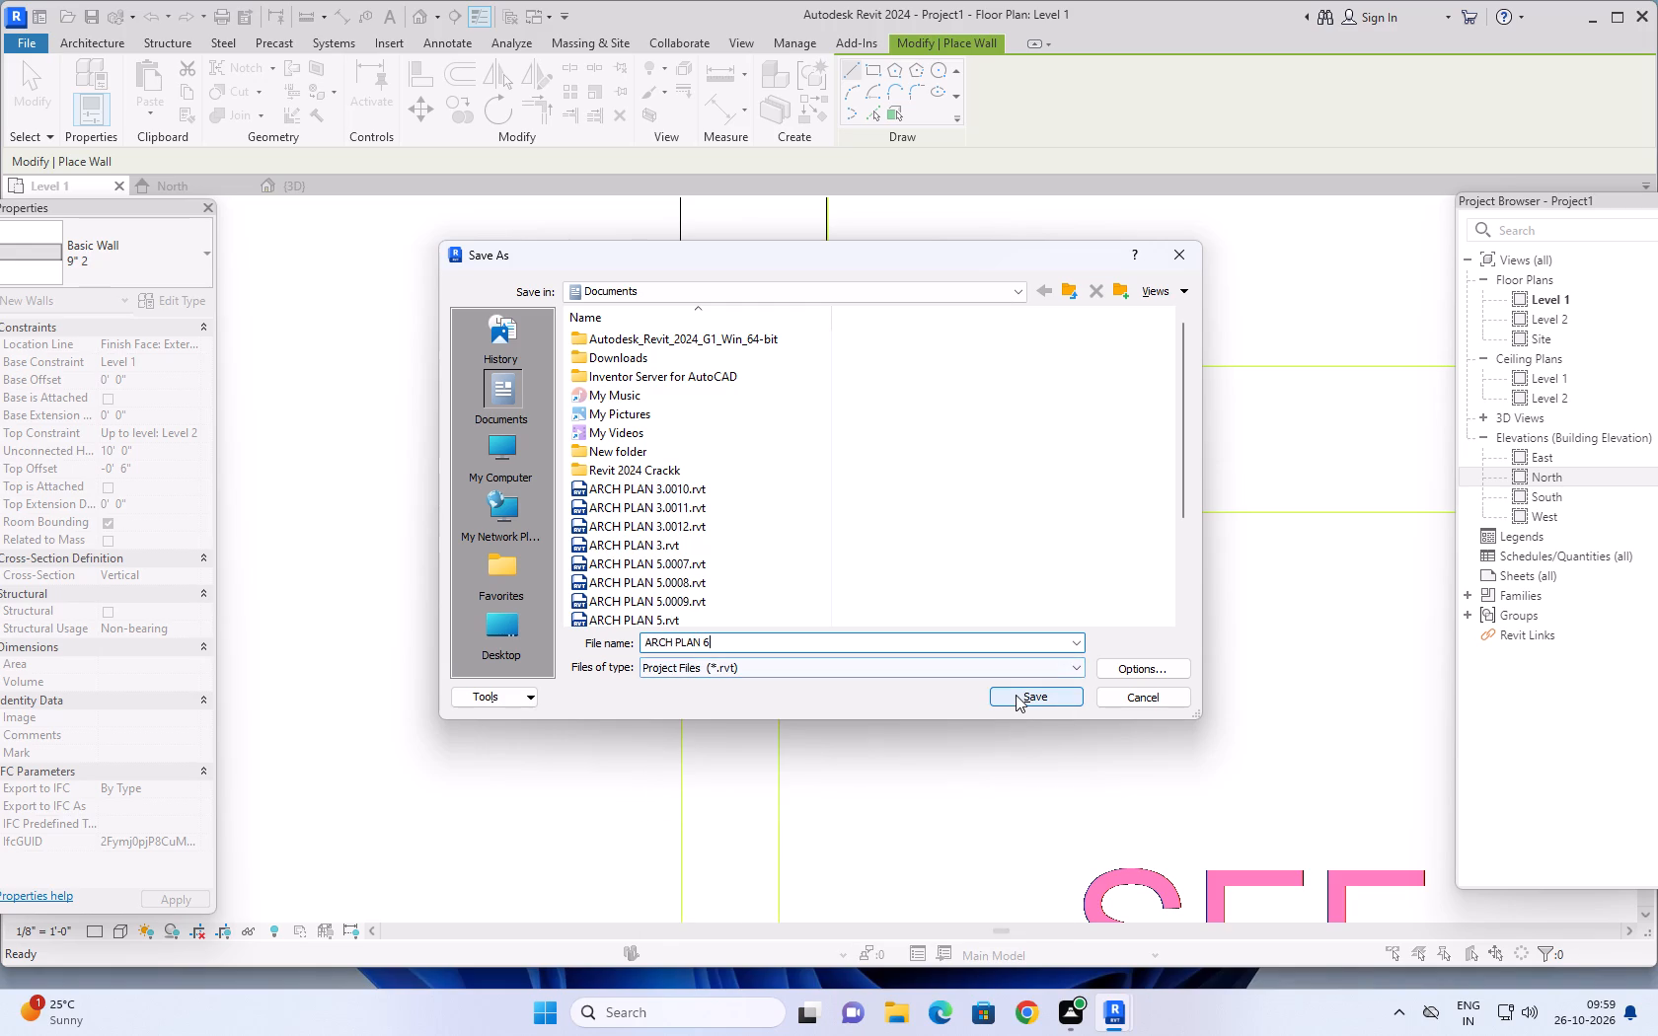
left_click(1016, 695)
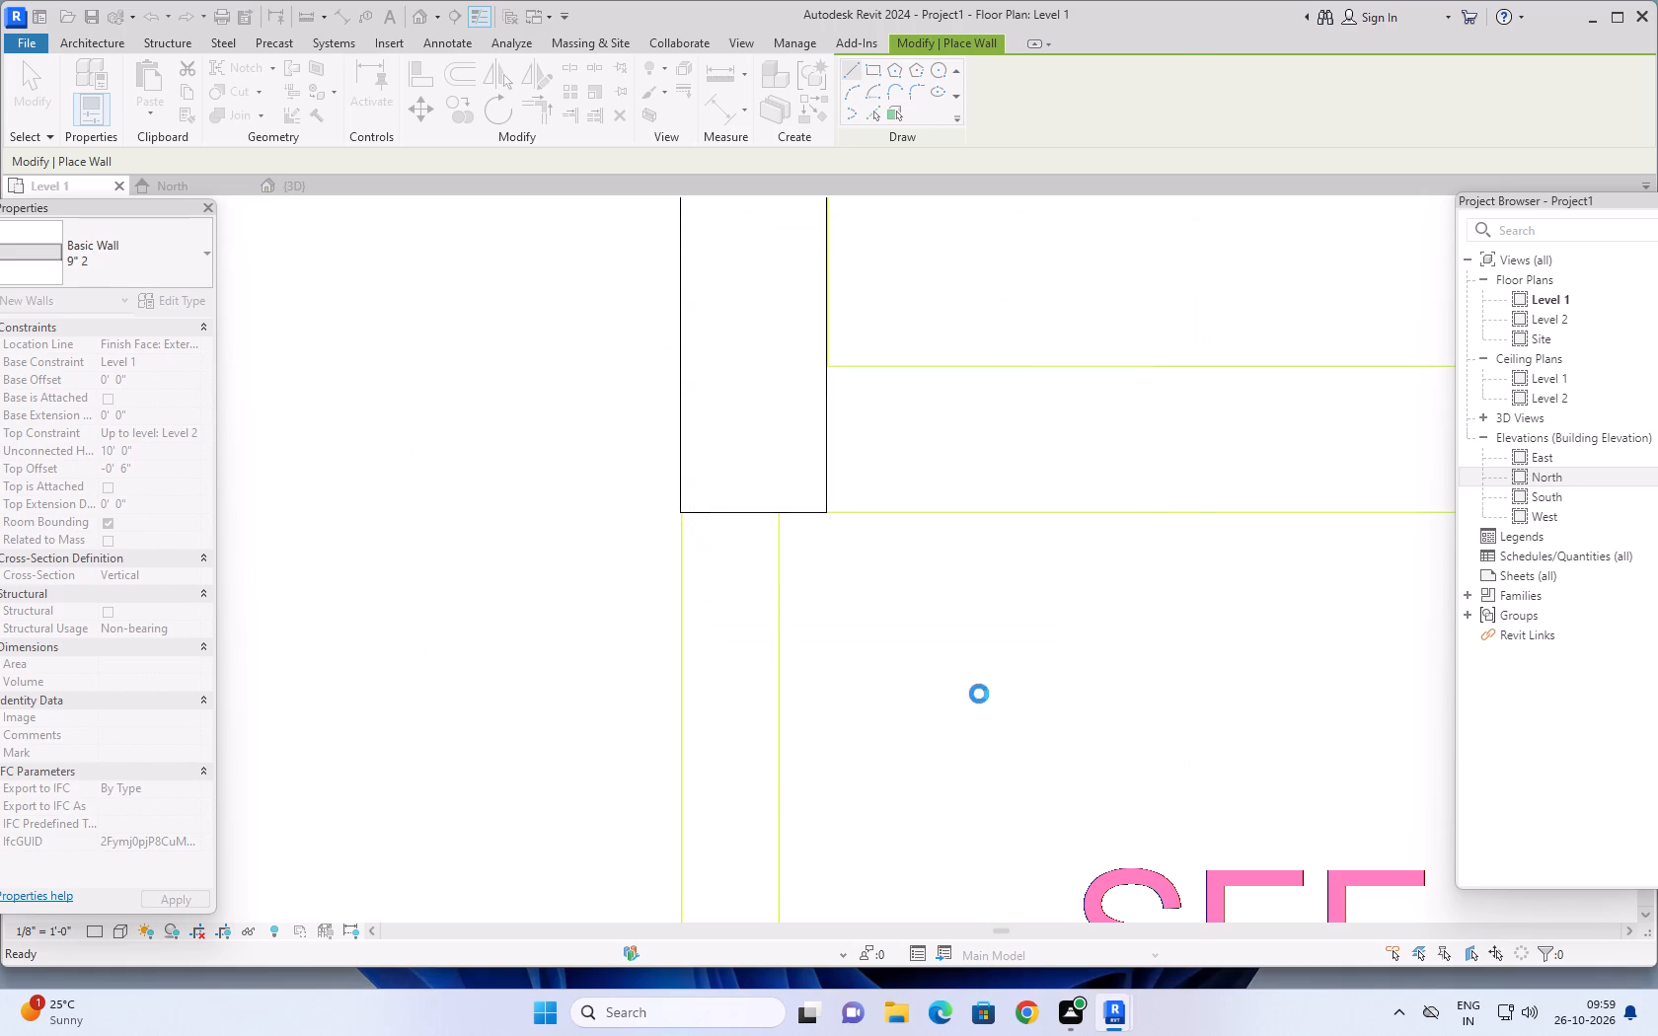
Draw 9" 2 walls along the drawing room's south side, about 17'-6 9/16" east and flipped inward, and about 7'-5 1/2" north to the angled entrance.
left_click(829, 509)
scroll(1192, 534, "down", 7)
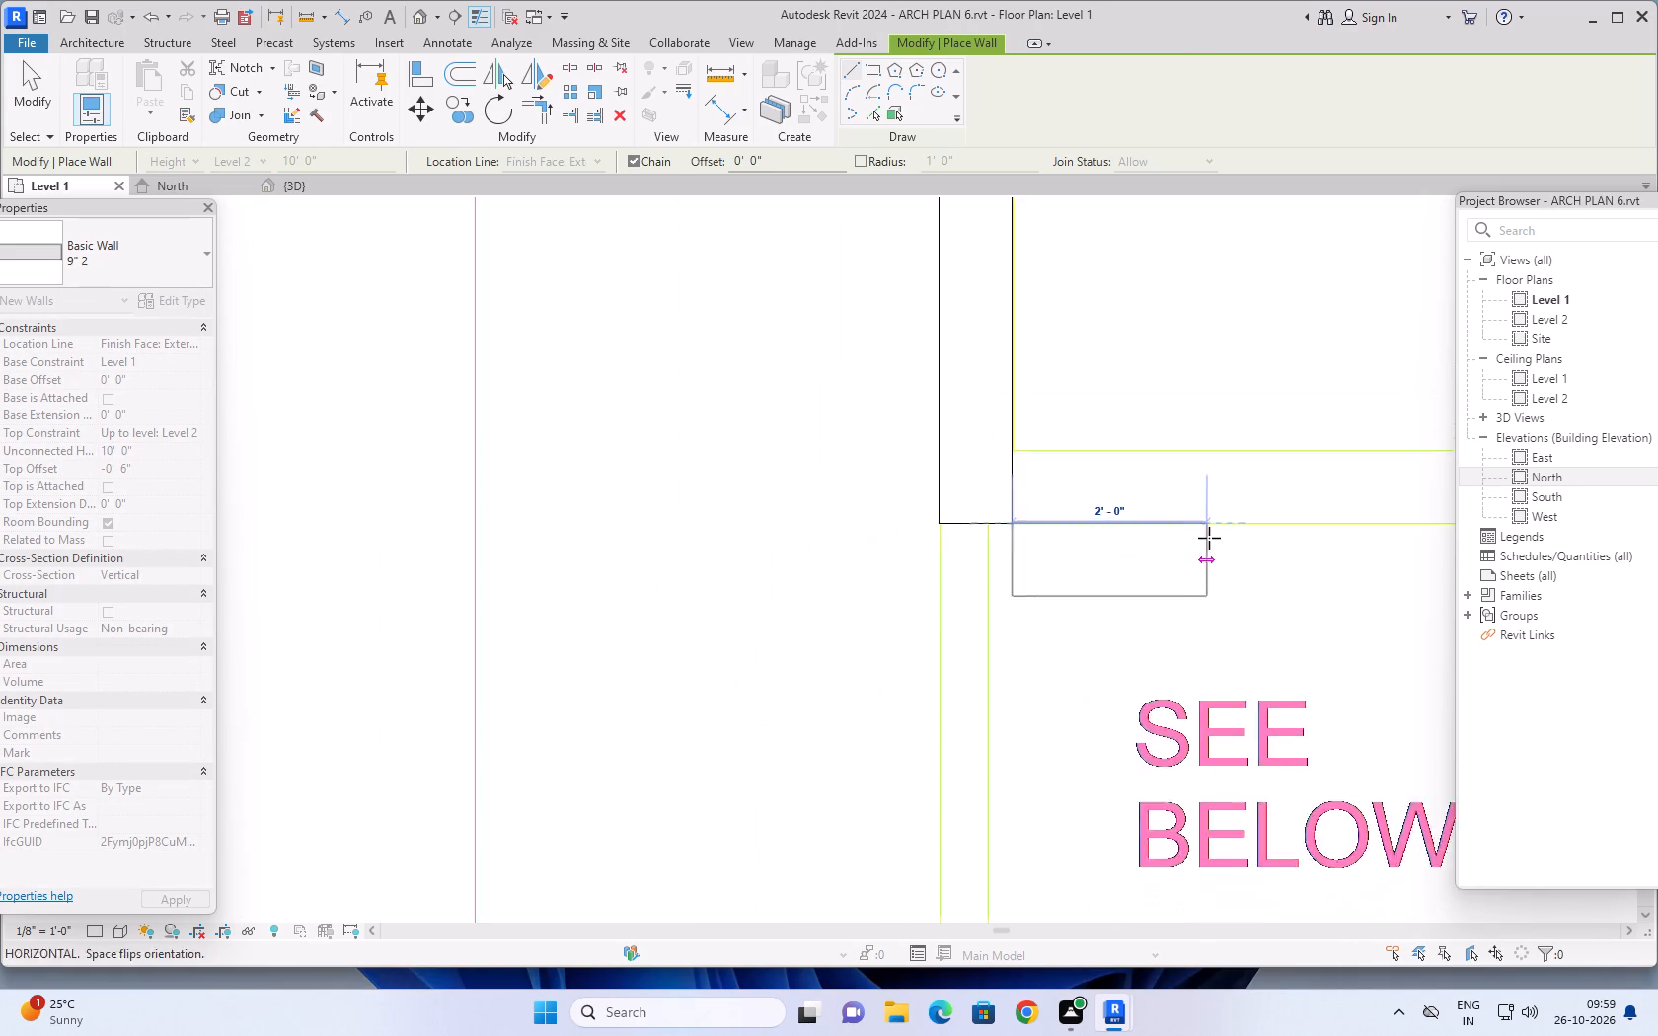
scroll(1209, 538, "down", 6)
middle_click_drag(1242, 546, 480, 543)
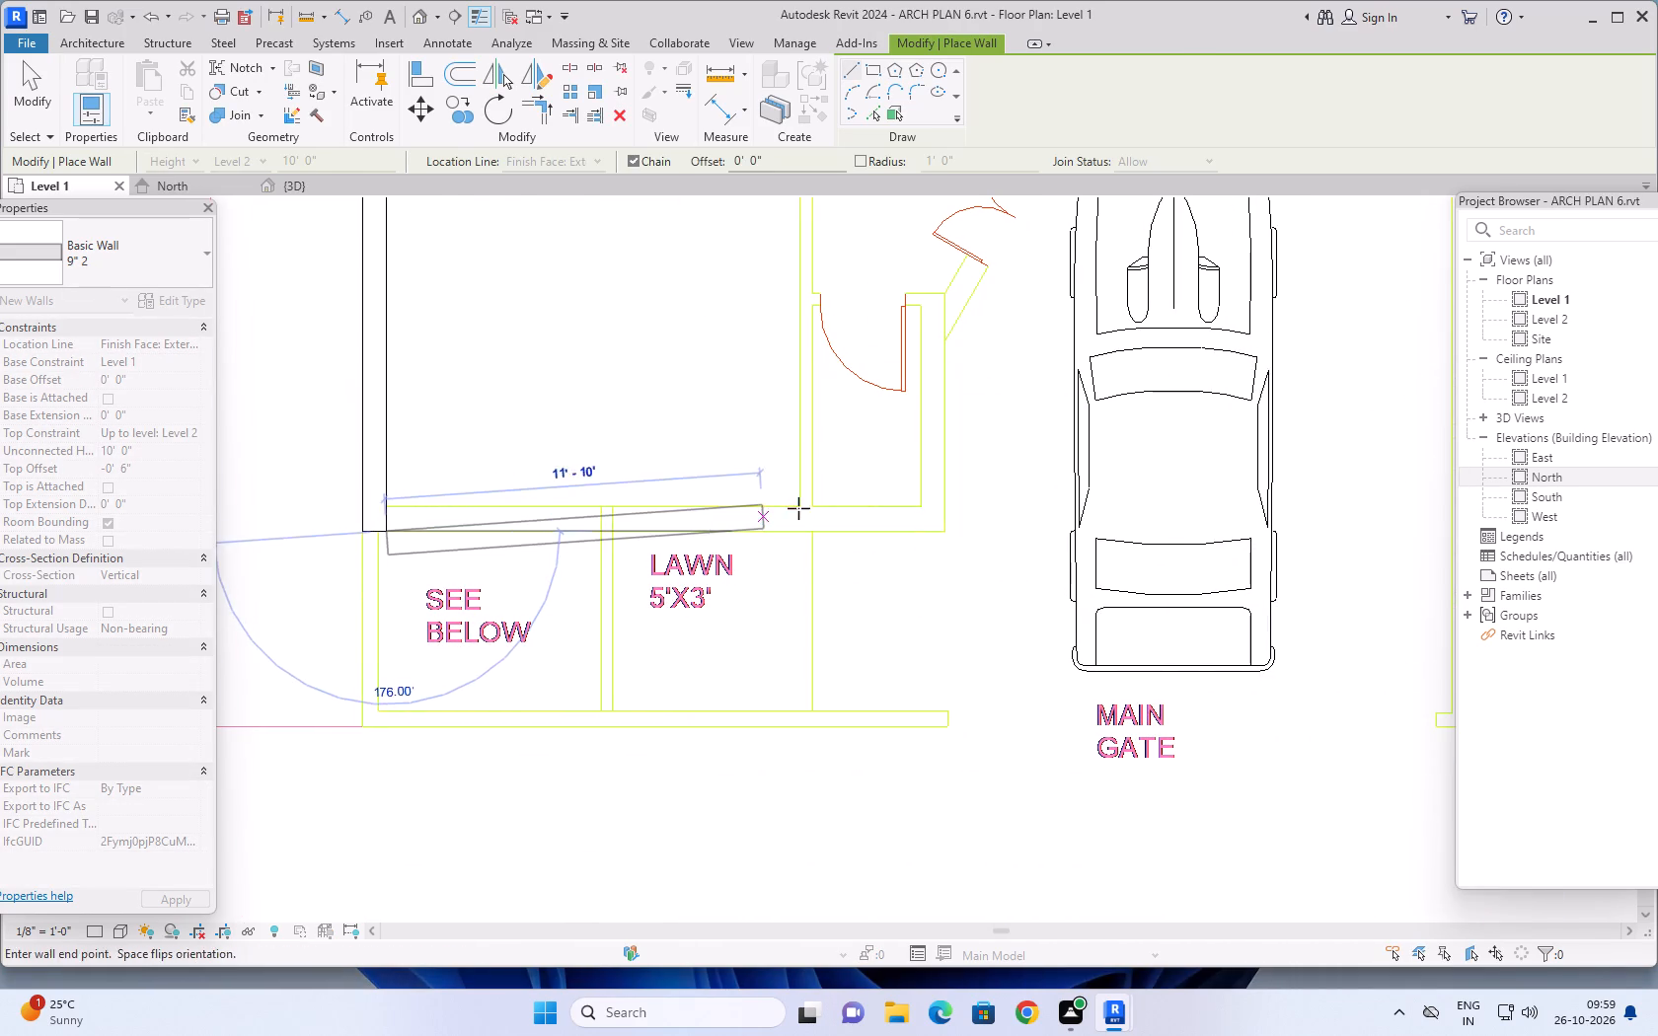
key("space")
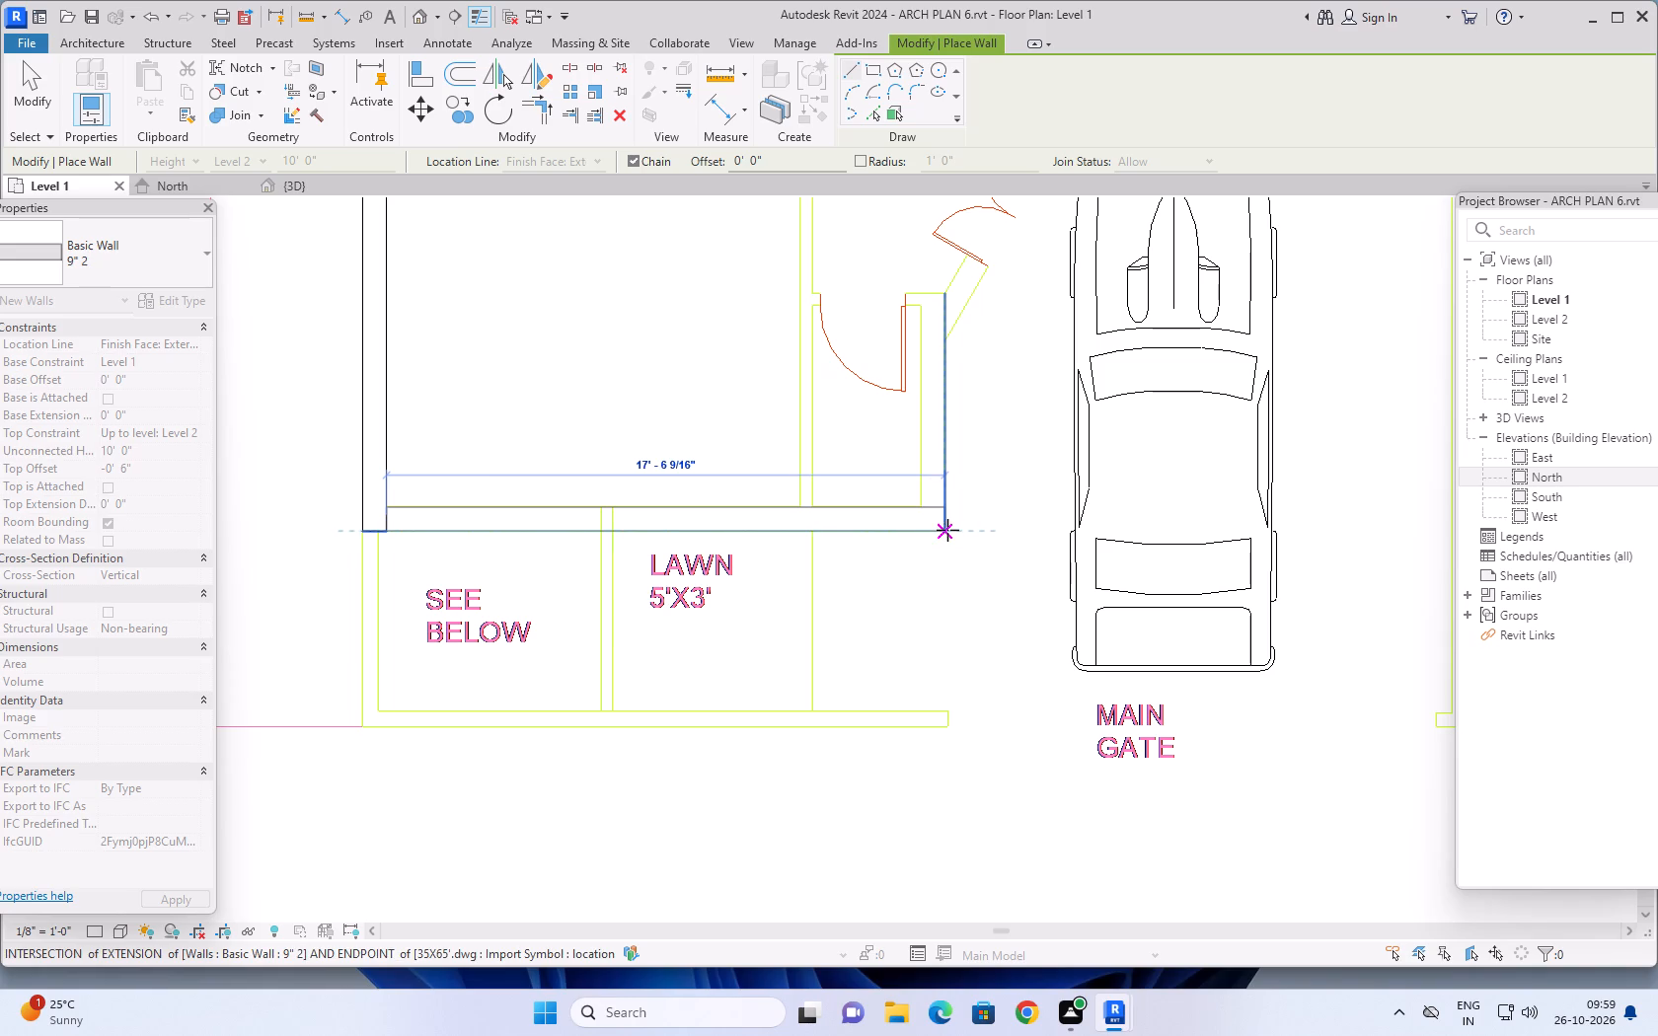
left_click(947, 529)
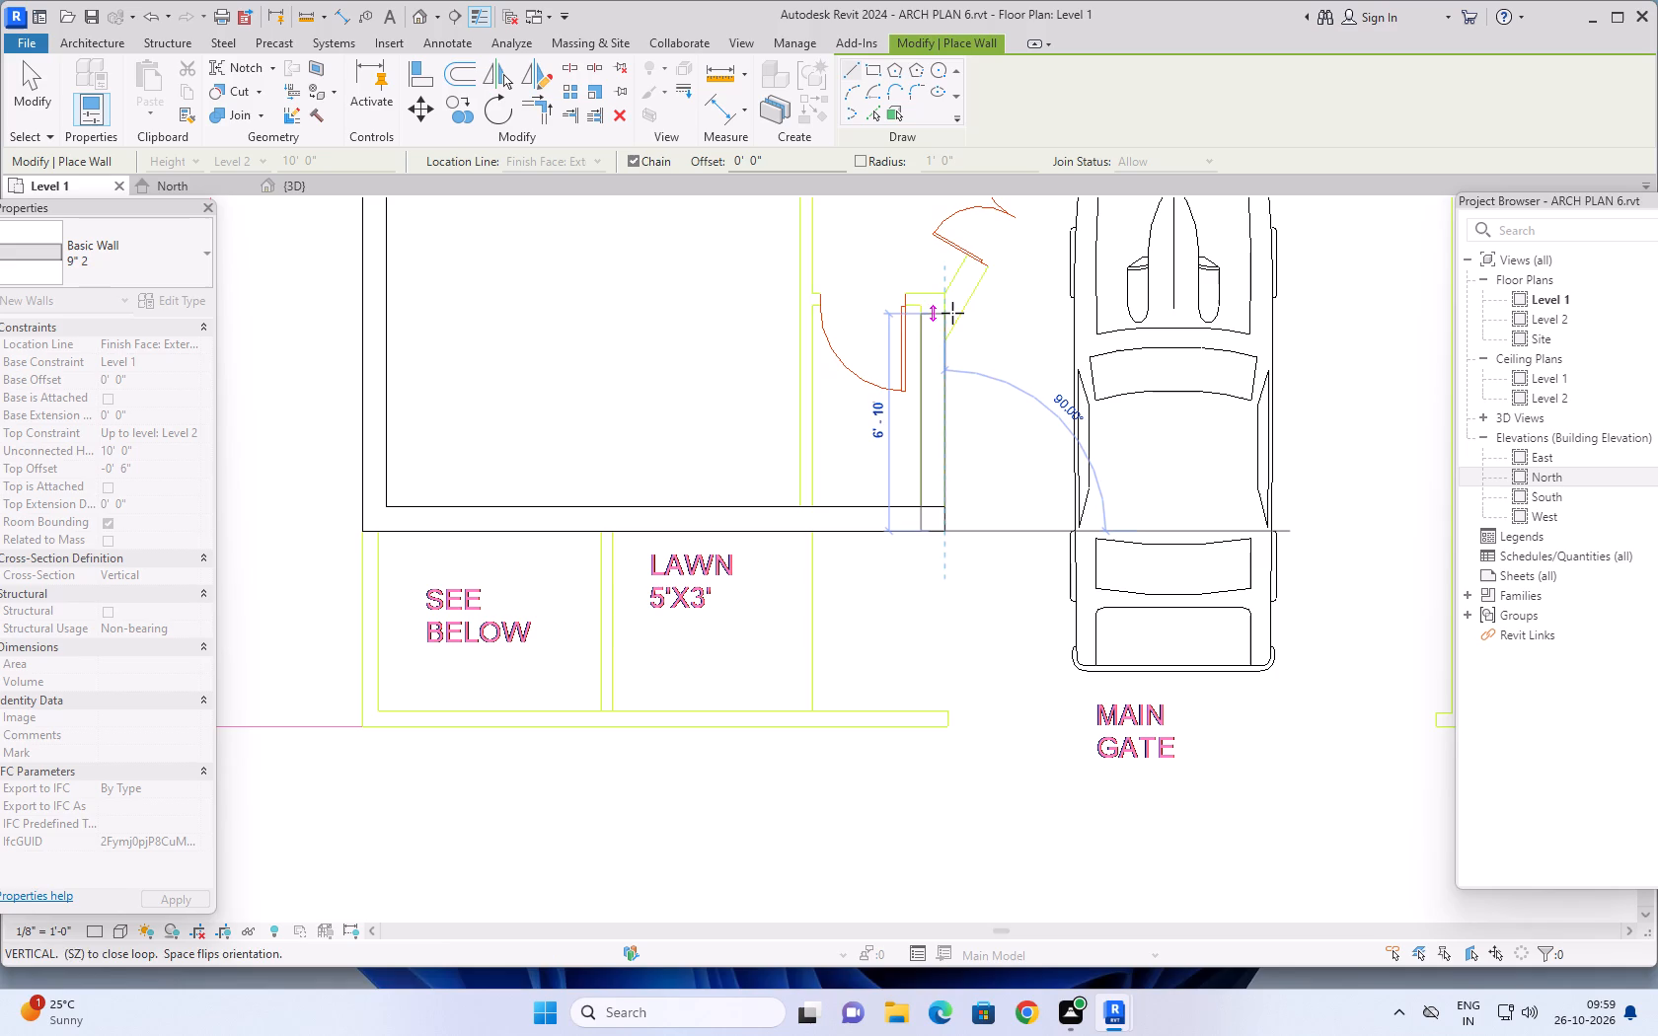
scroll(950, 300, "up", 6)
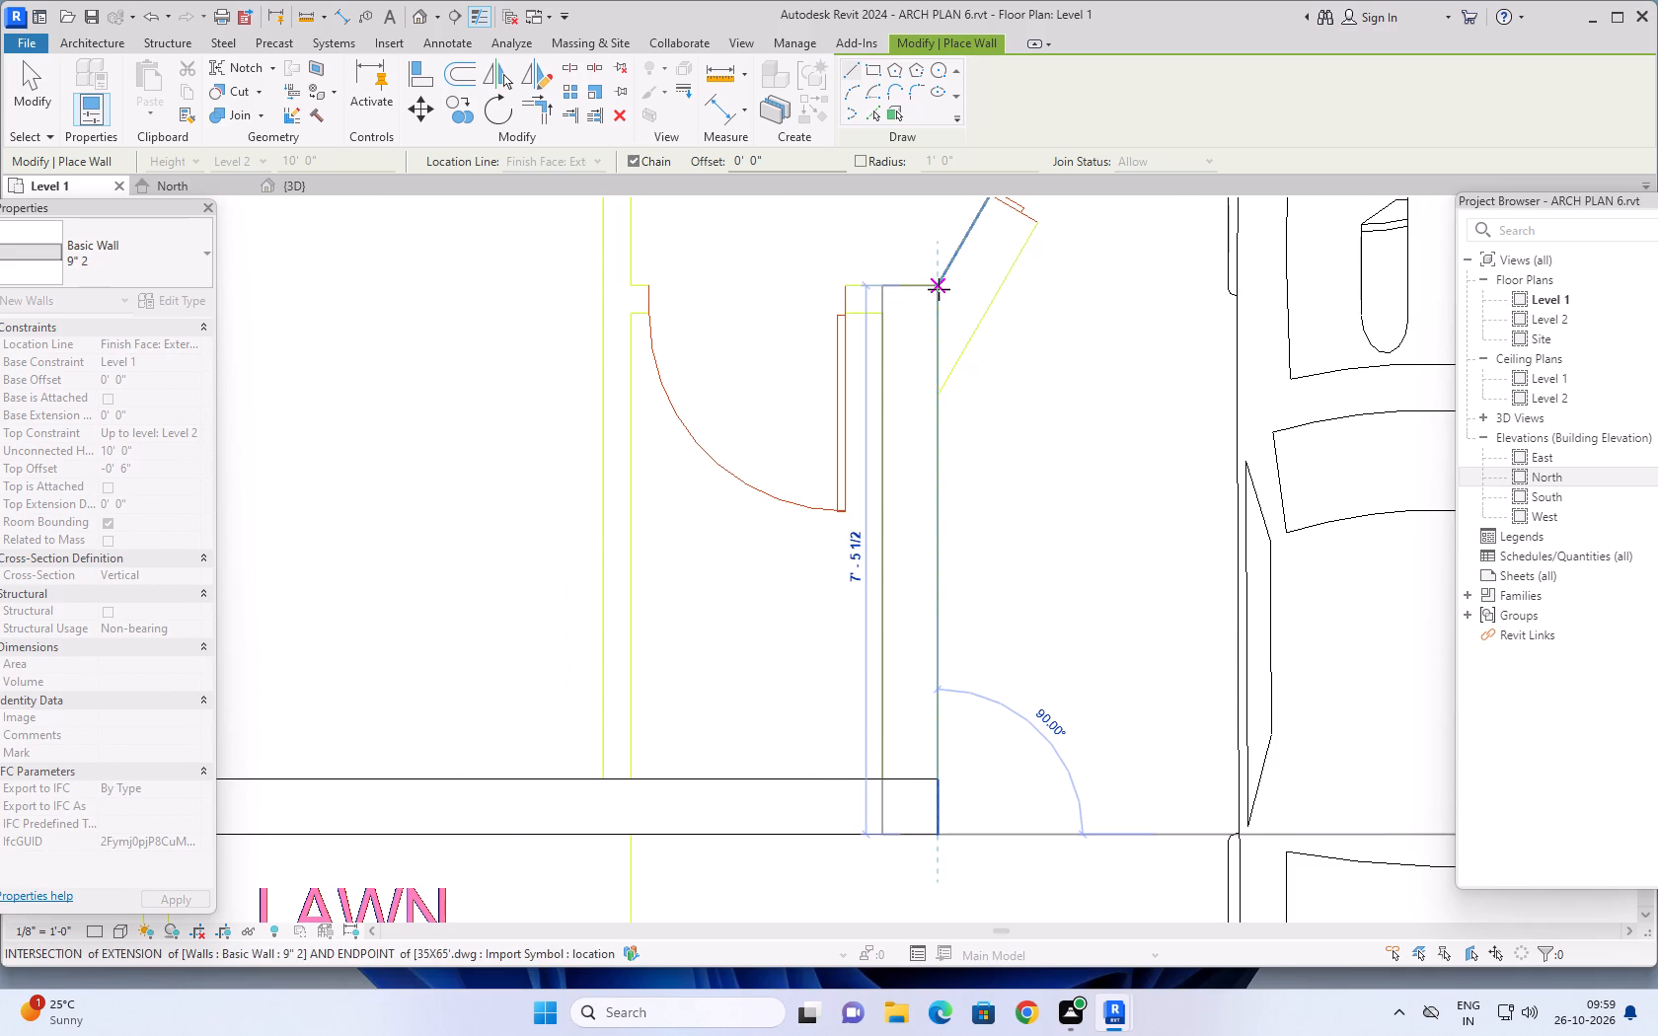
left_click(939, 287)
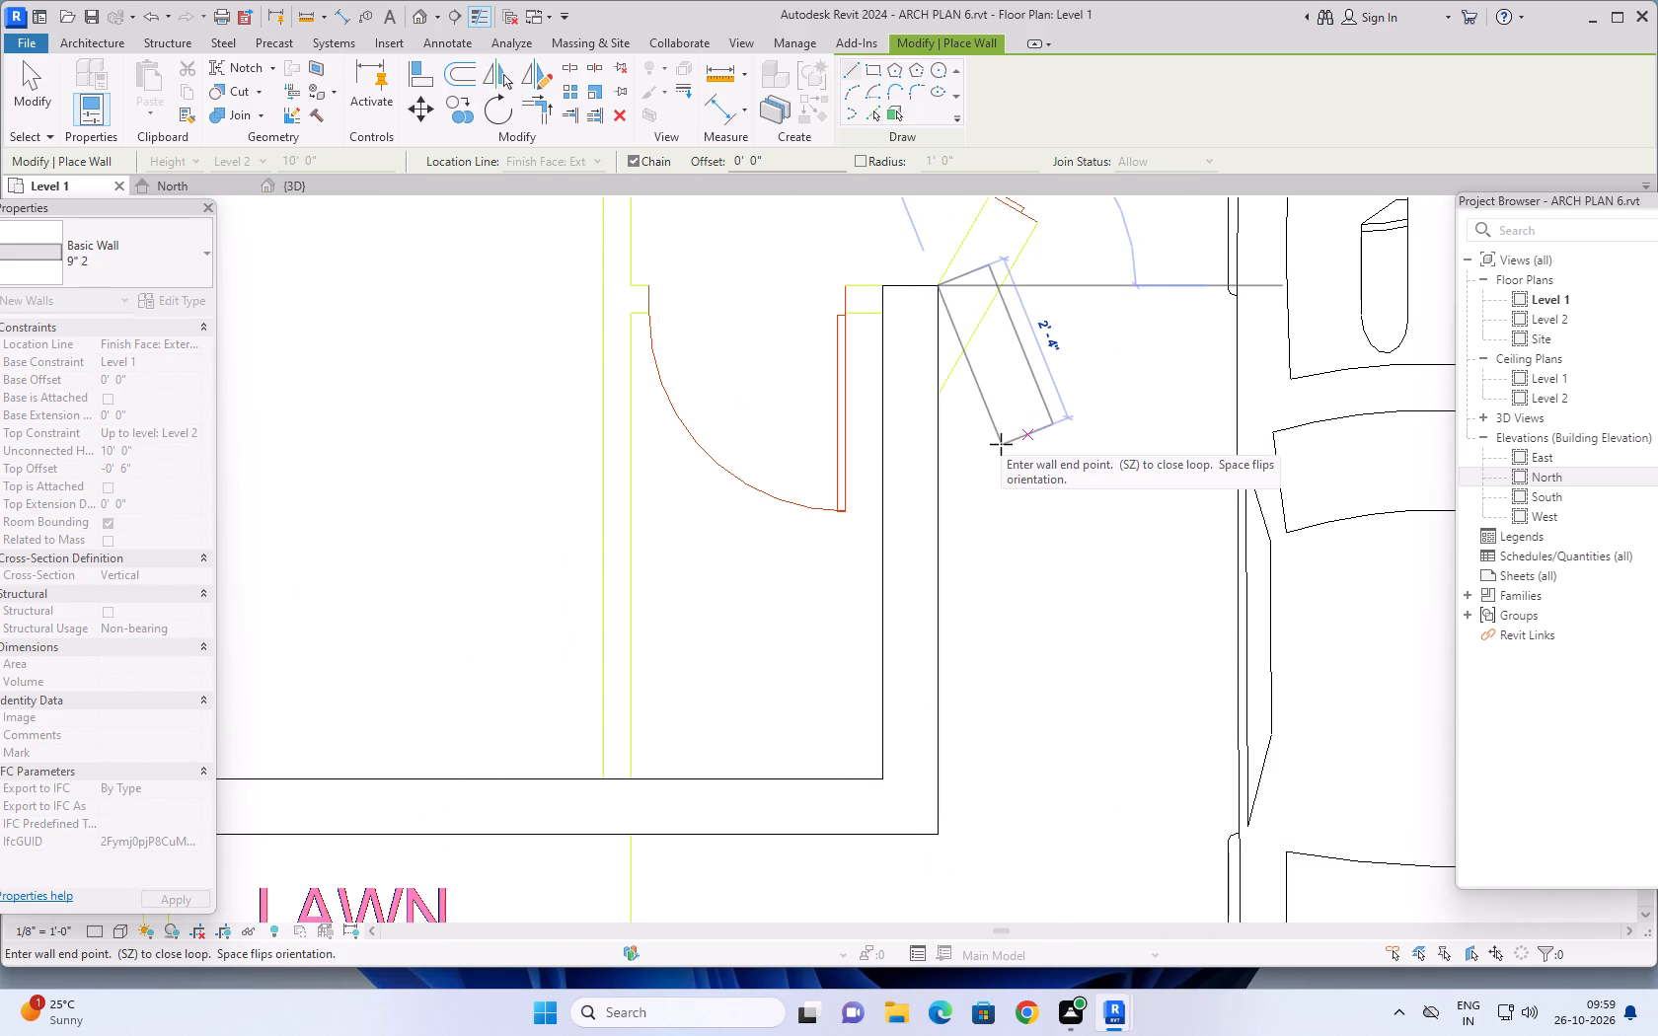
key("Escape")
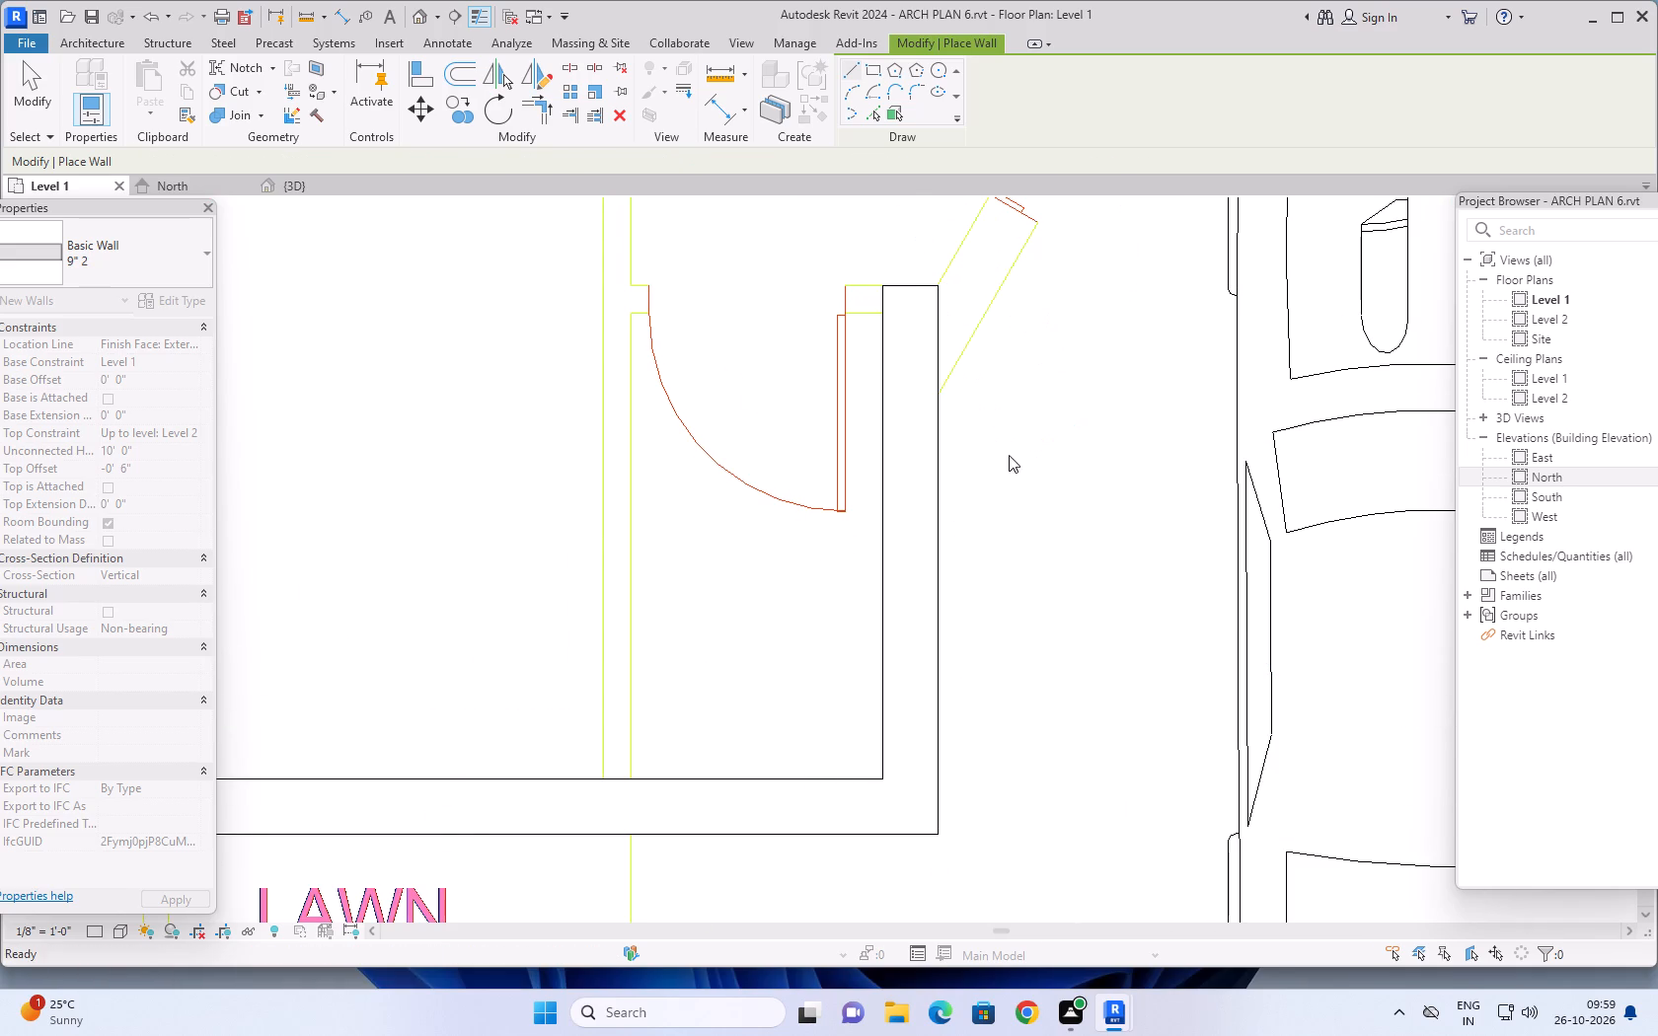
Draw the 9" 2 north exterior wall from the north-west corner about 34'-7 9/16" east to the plan's north-east corner.
scroll(1009, 455, "down", 7)
middle_click_drag(1029, 433, 856, 566)
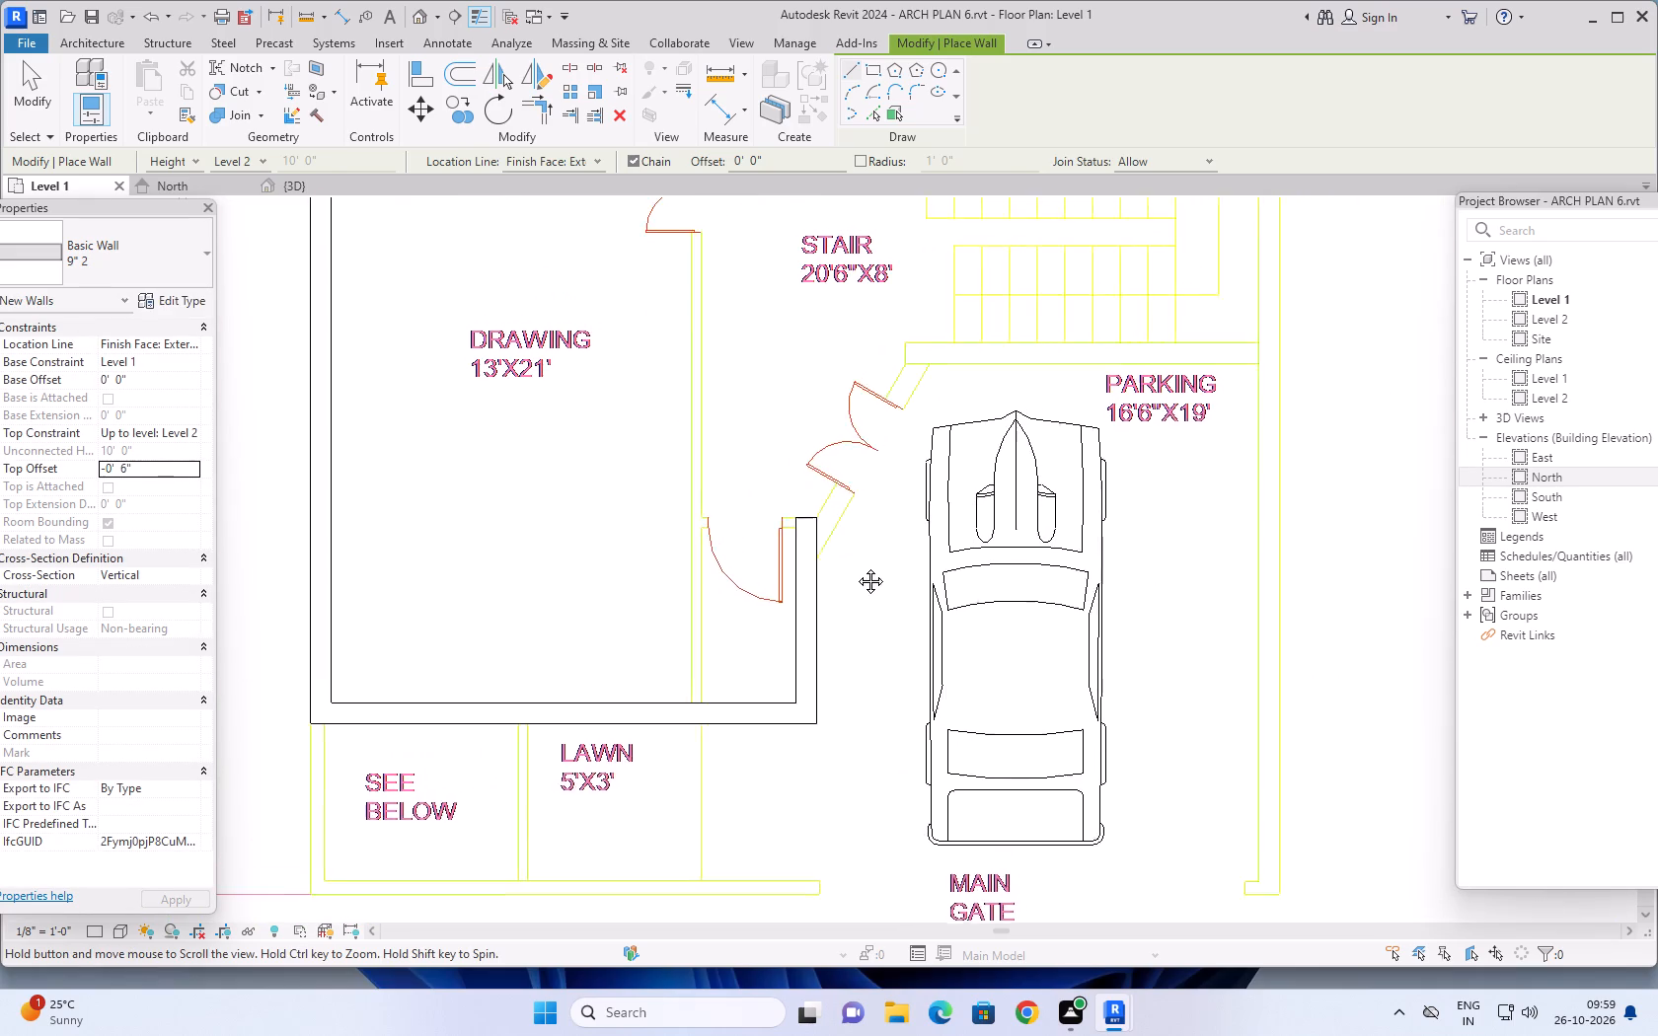
middle_click_drag(856, 566, 825, 593)
scroll(834, 568, "down", 3)
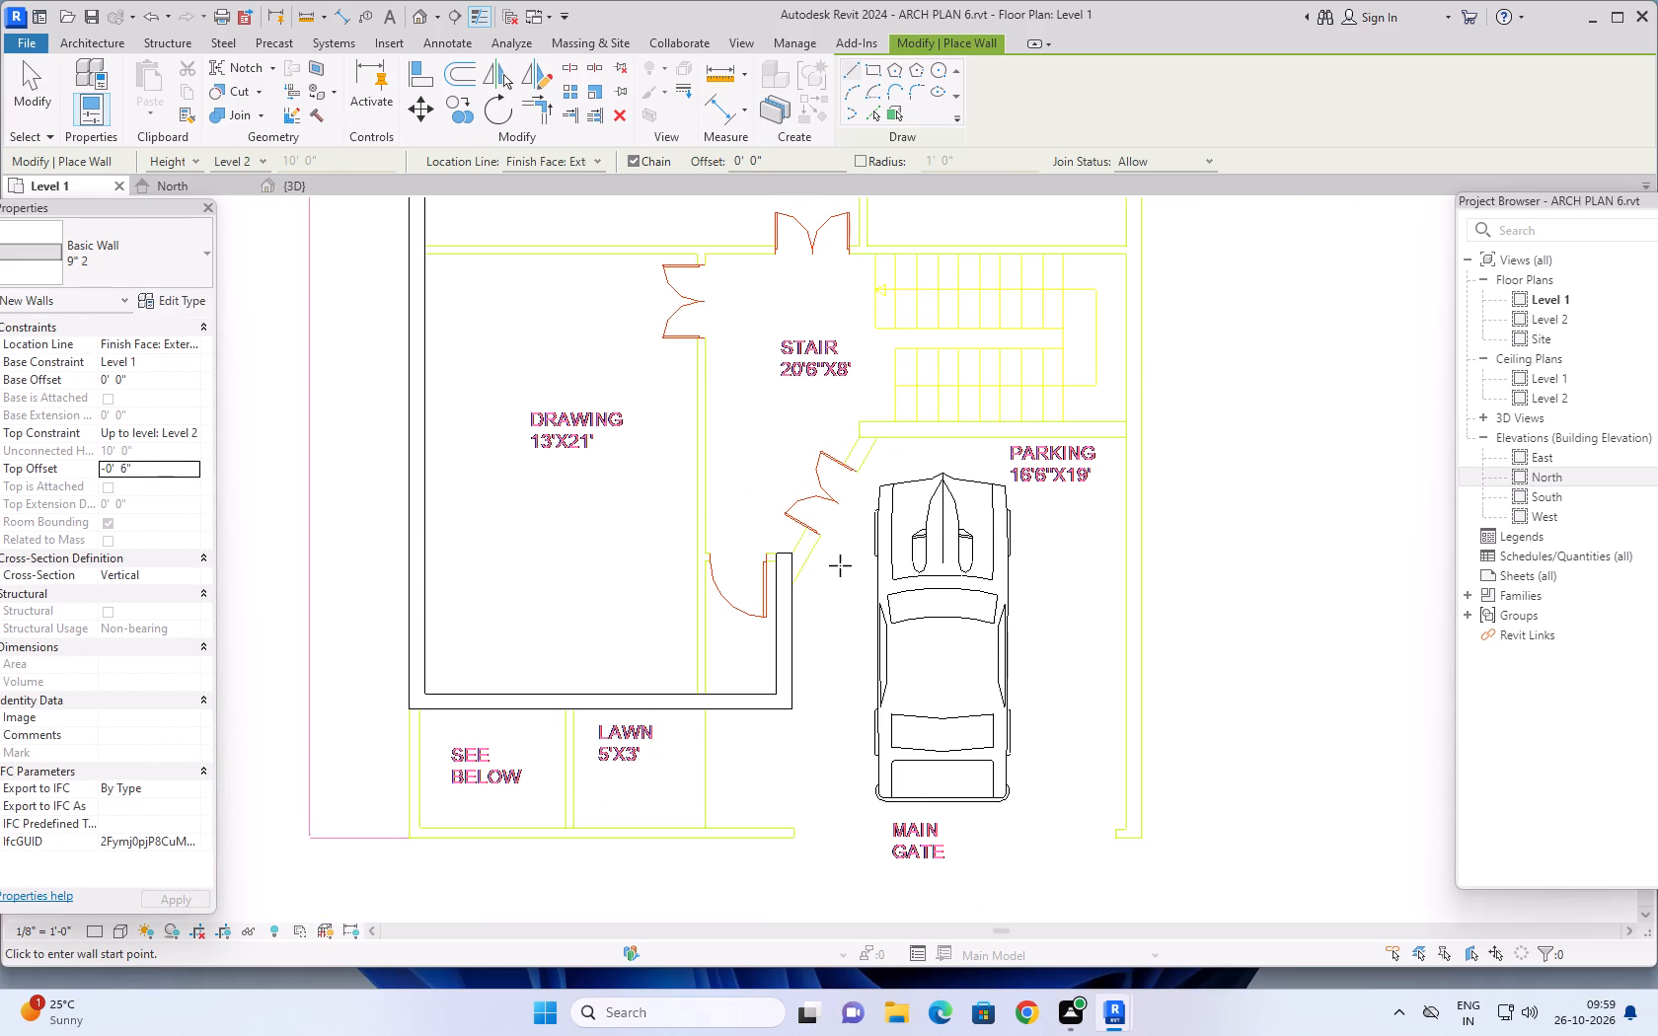
scroll(1017, 489, "down", 2)
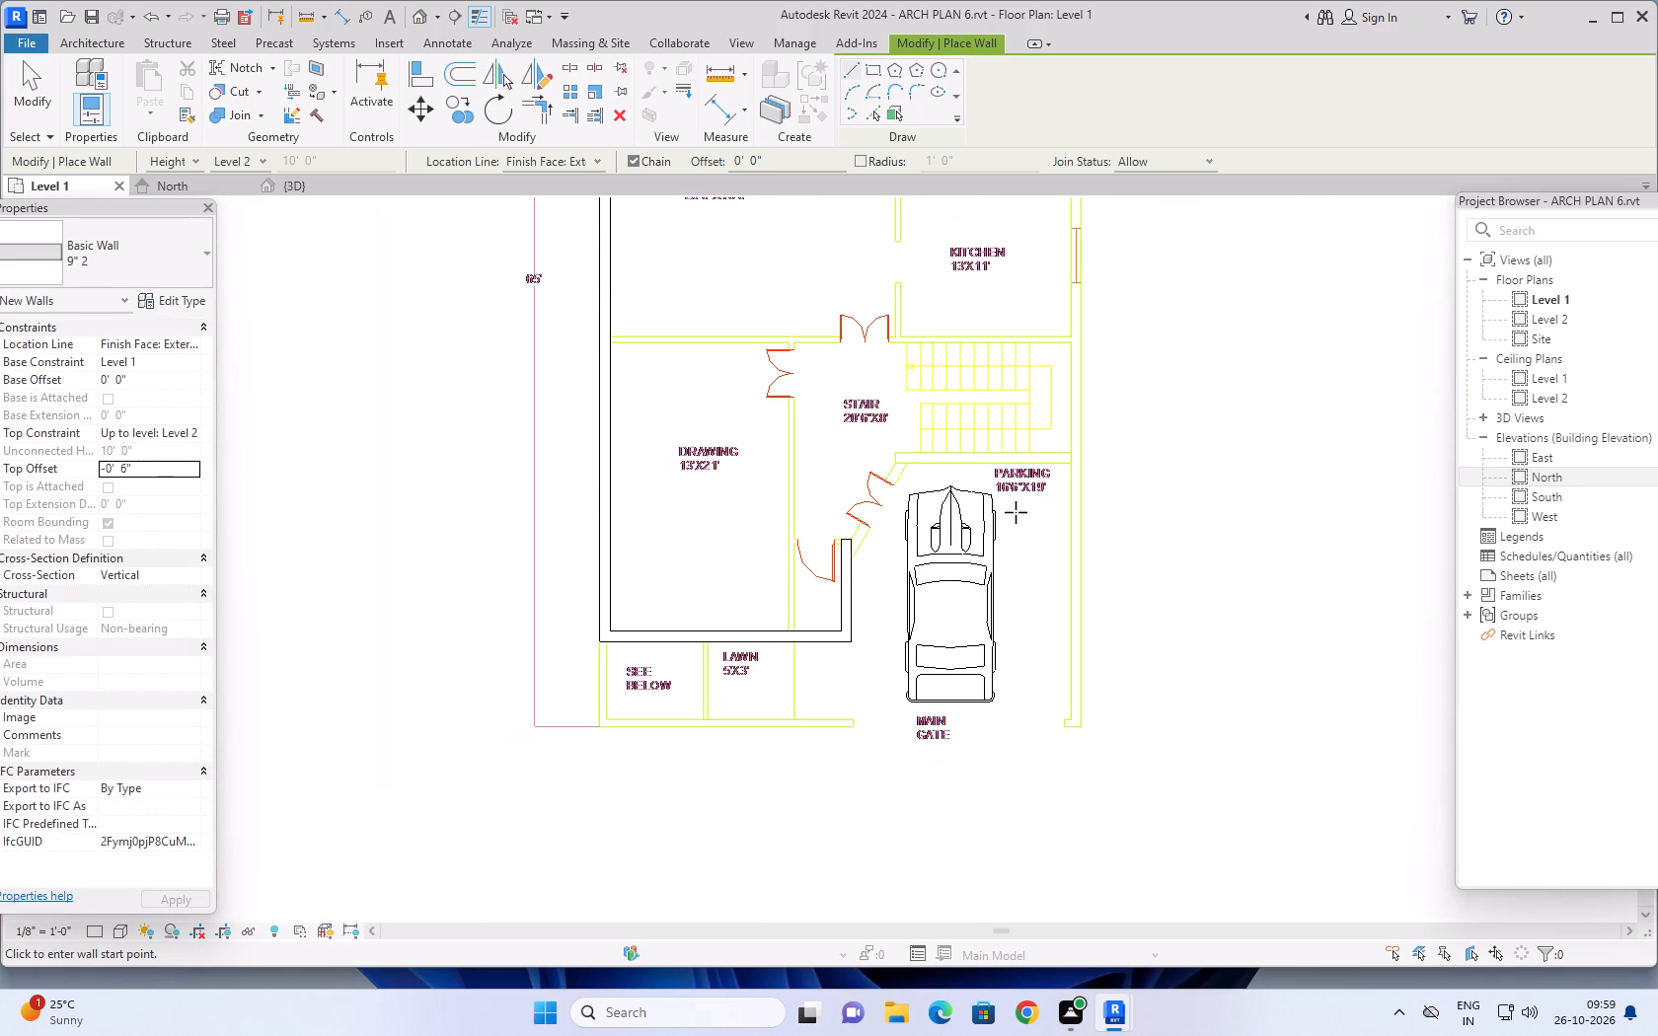
middle_click_drag(1022, 512, 975, 576)
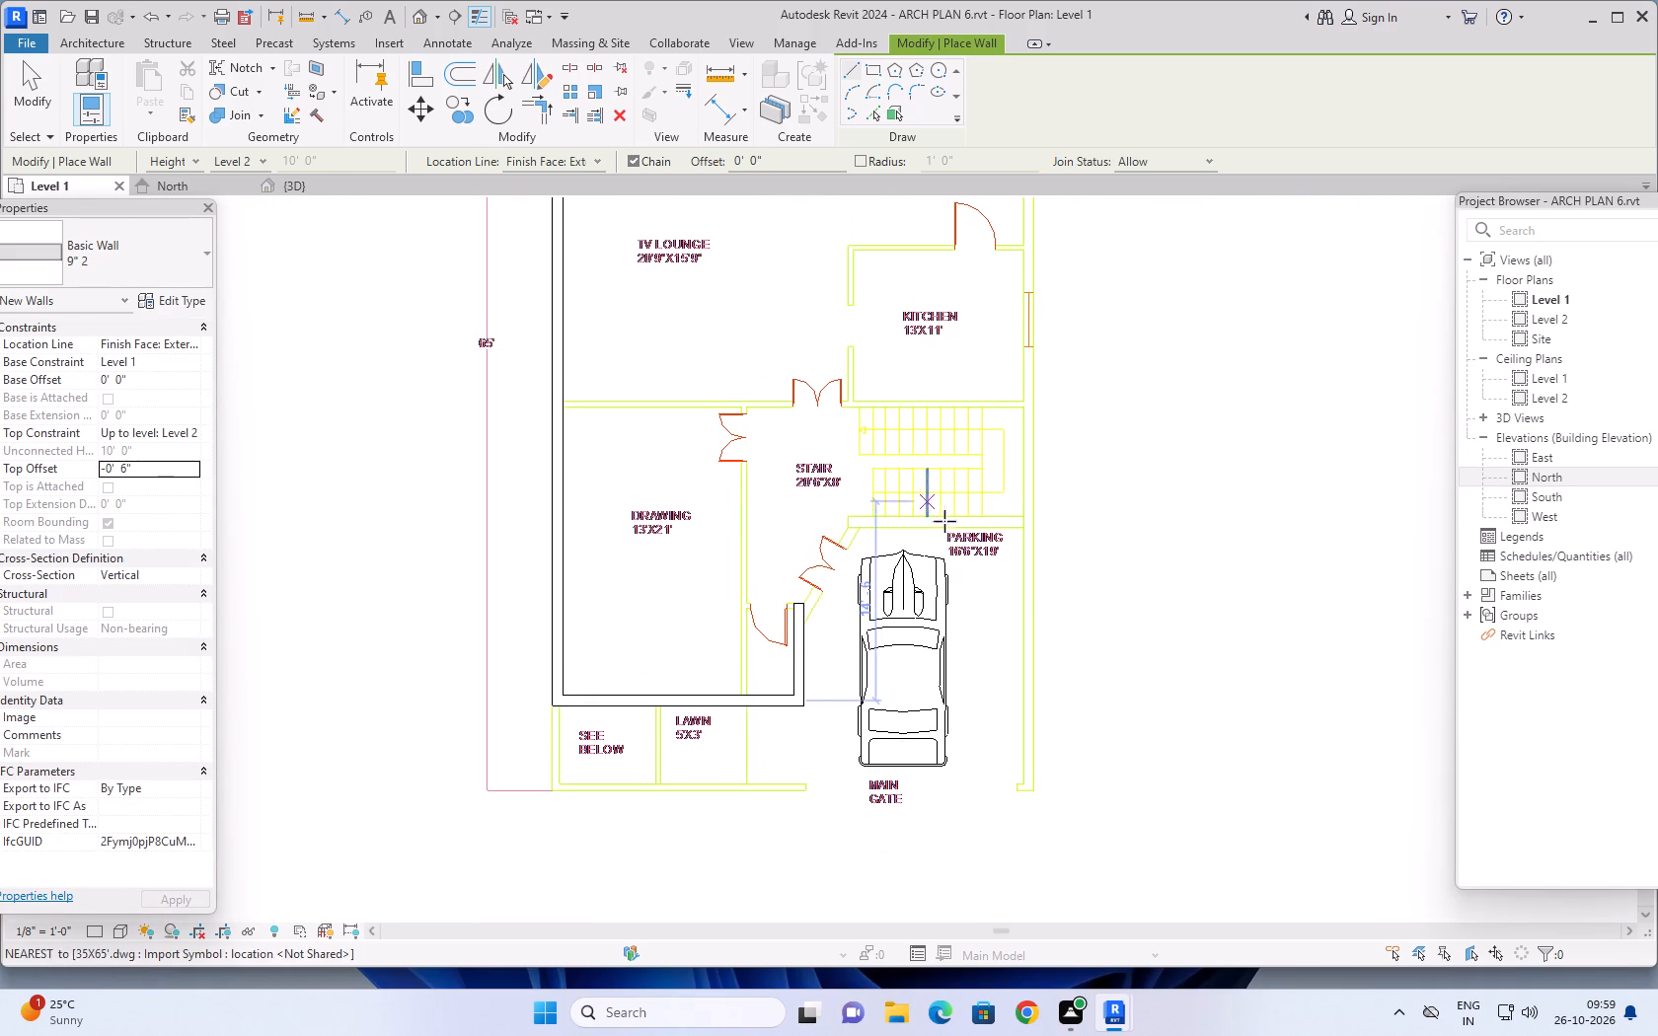
scroll(1102, 610, "down", 3)
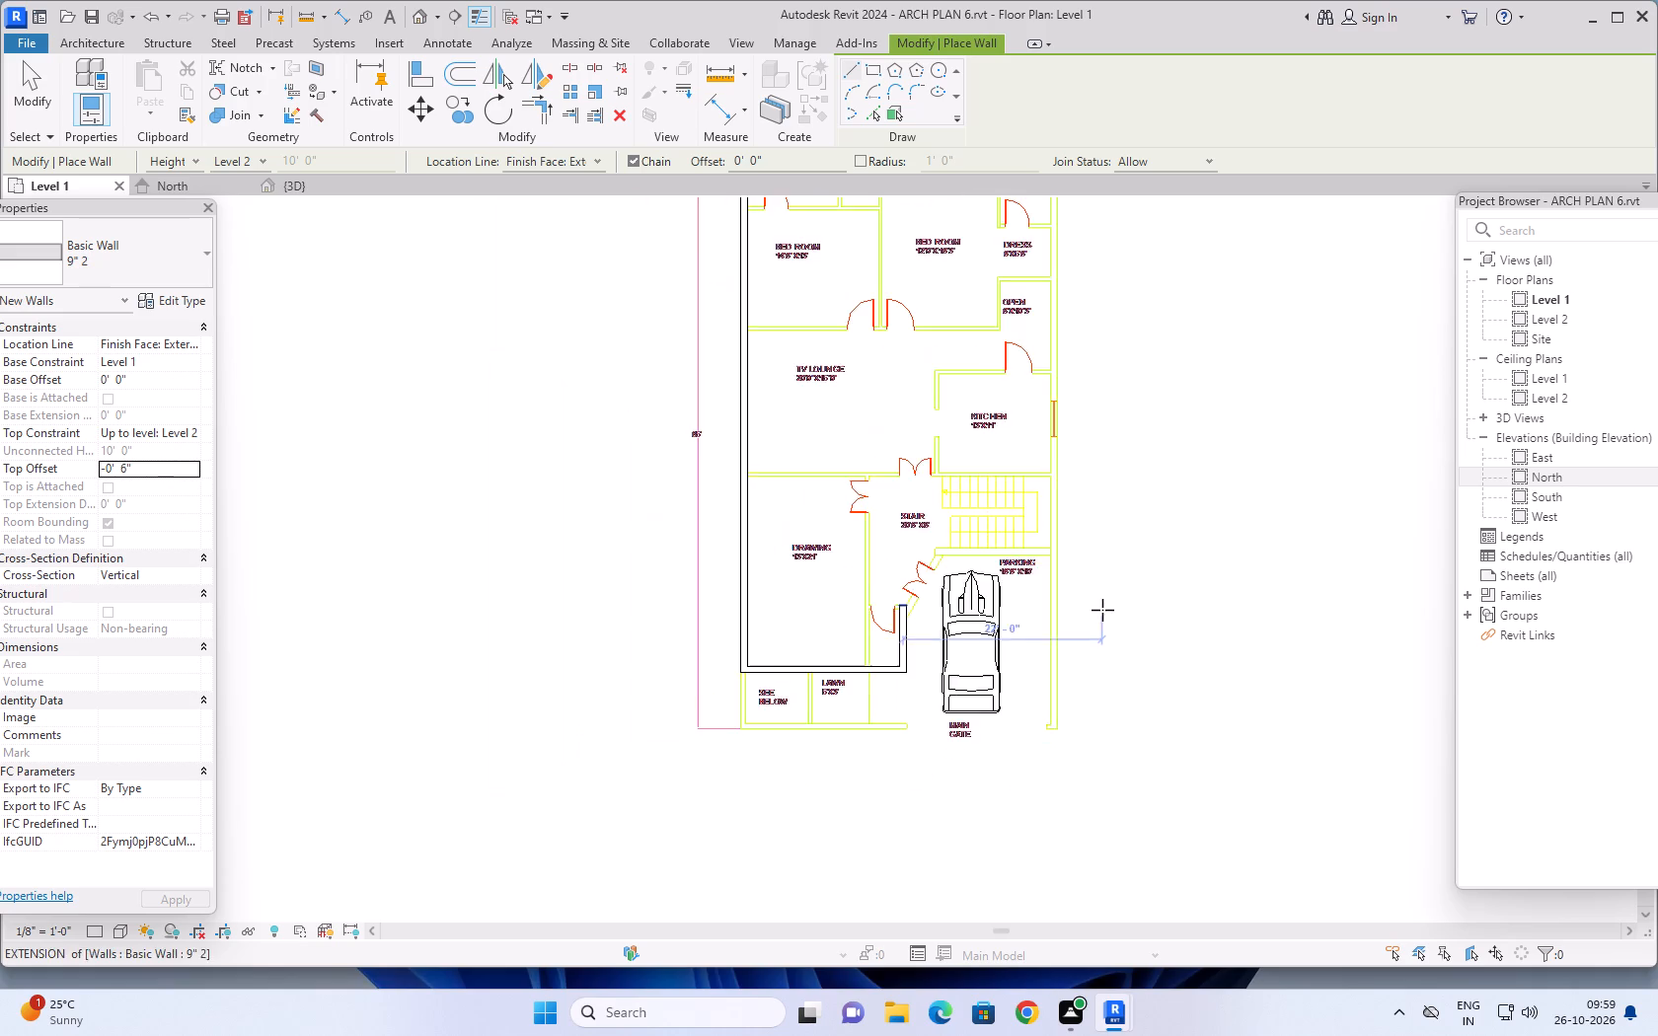
scroll(1108, 587, "down", 3)
middle_click_drag(1139, 350, 1022, 575)
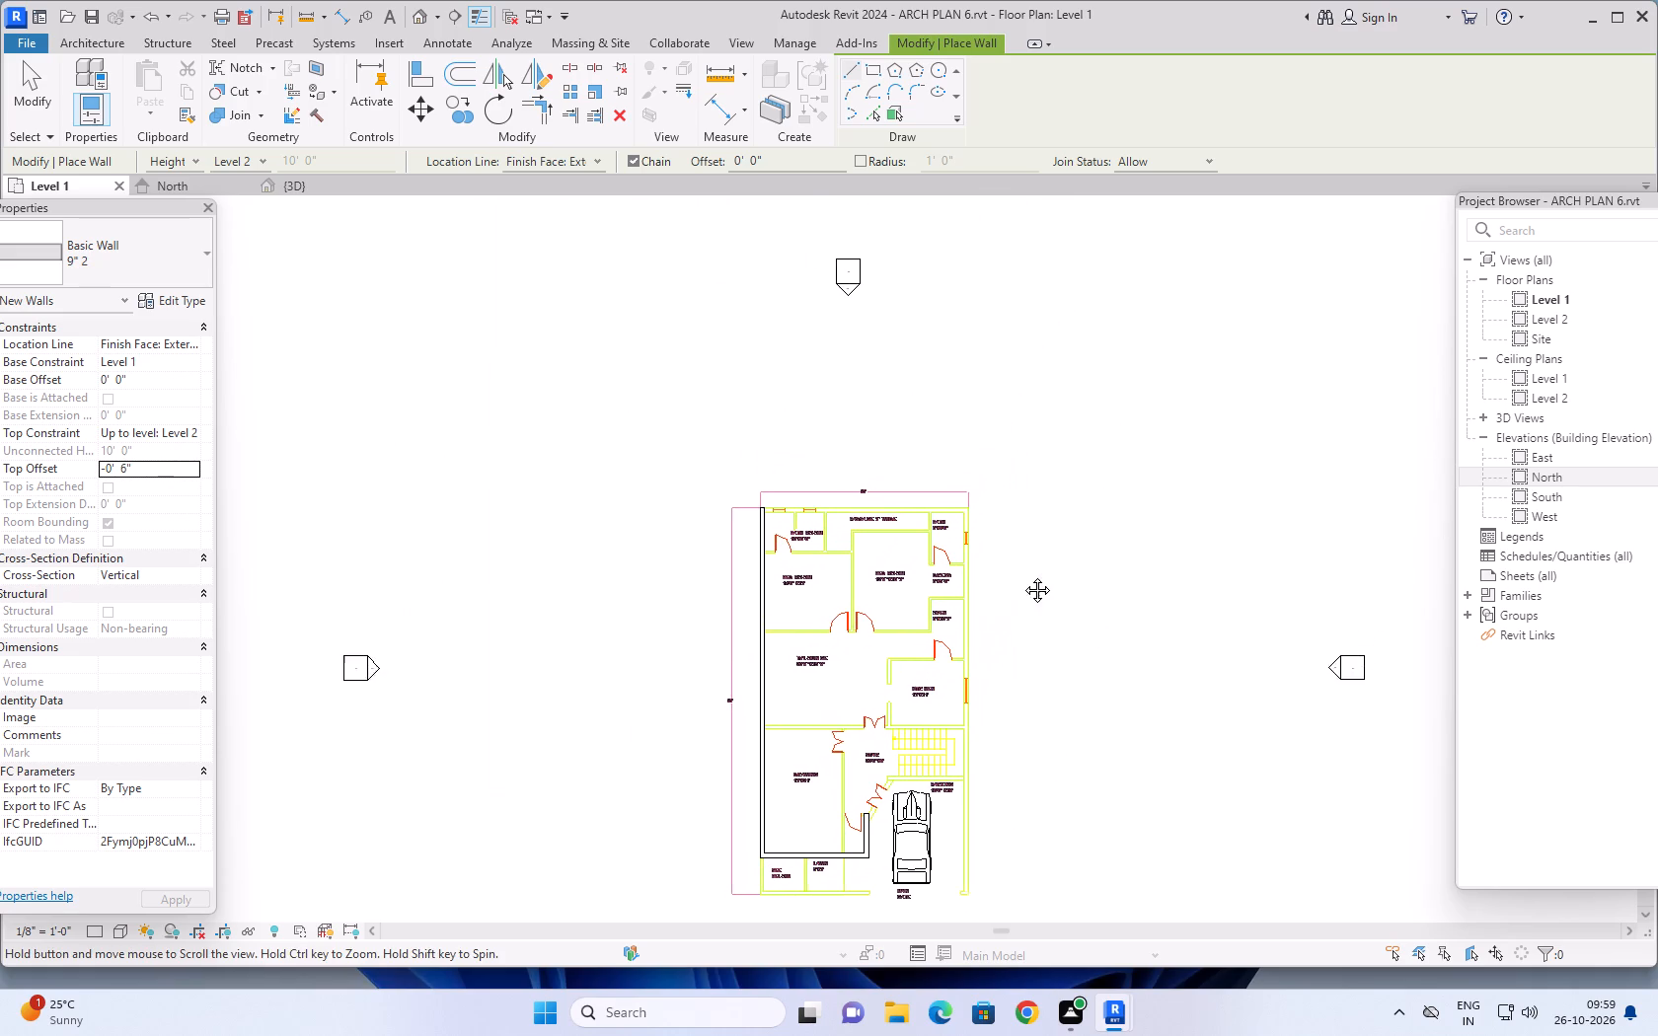
middle_click_drag(1022, 575, 1015, 582)
scroll(766, 505, "up", 19)
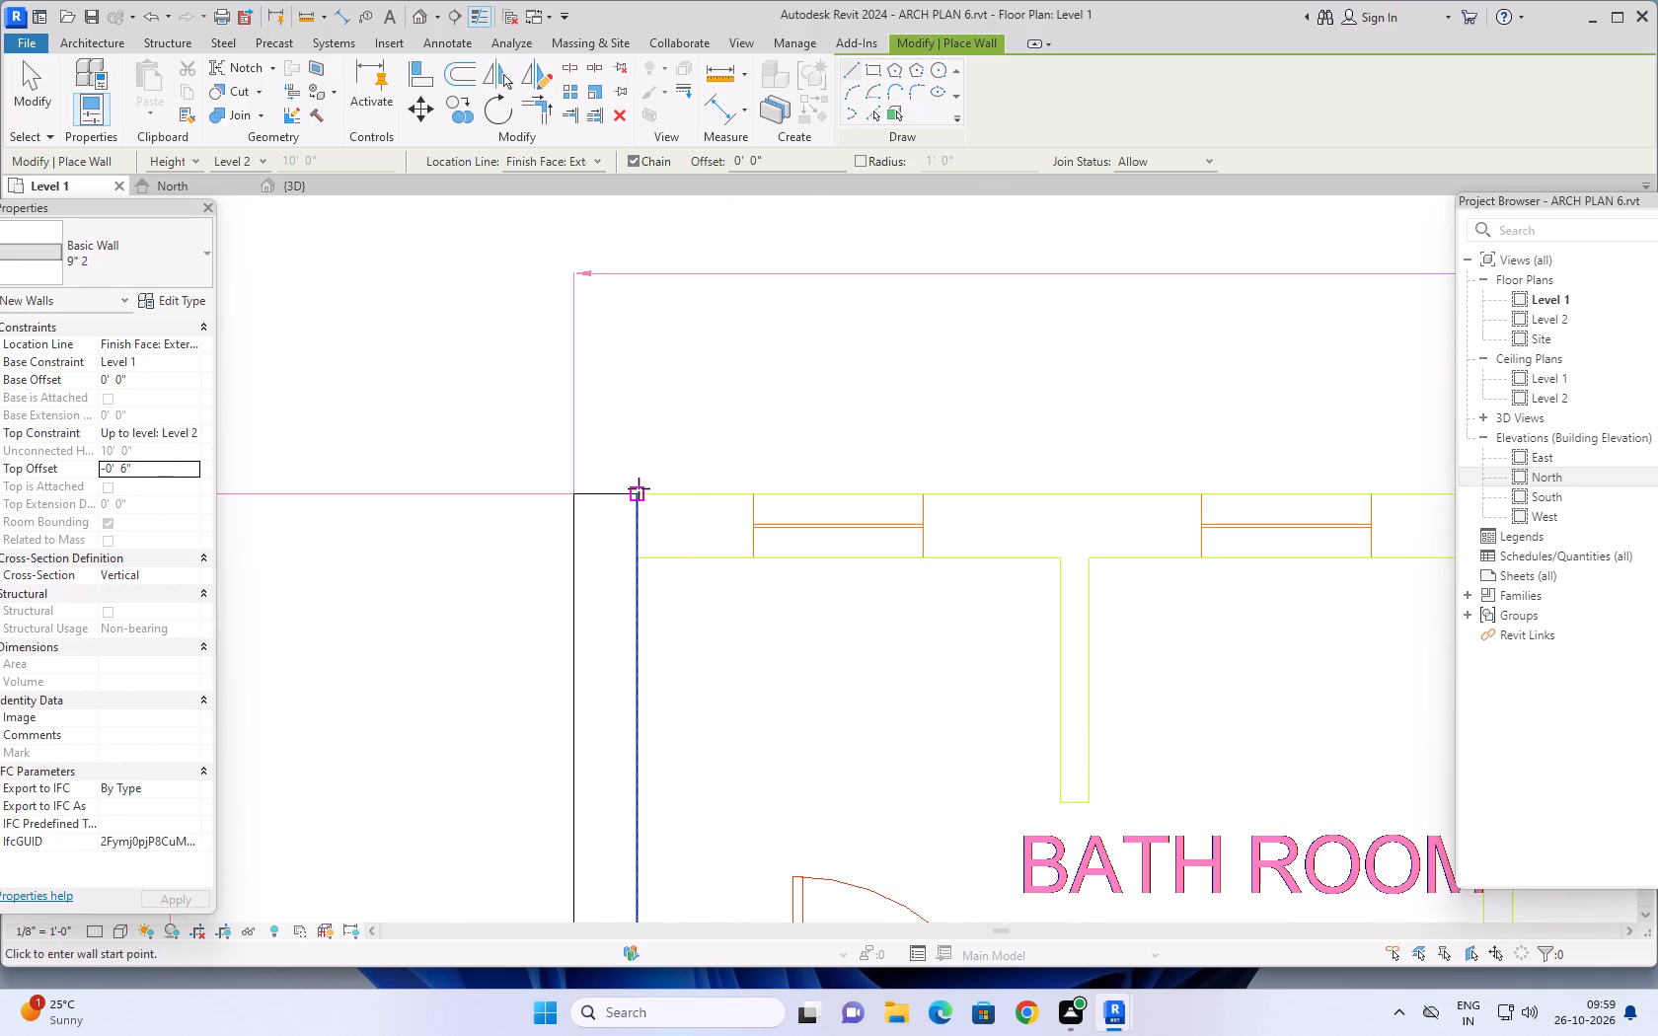
left_click(634, 495)
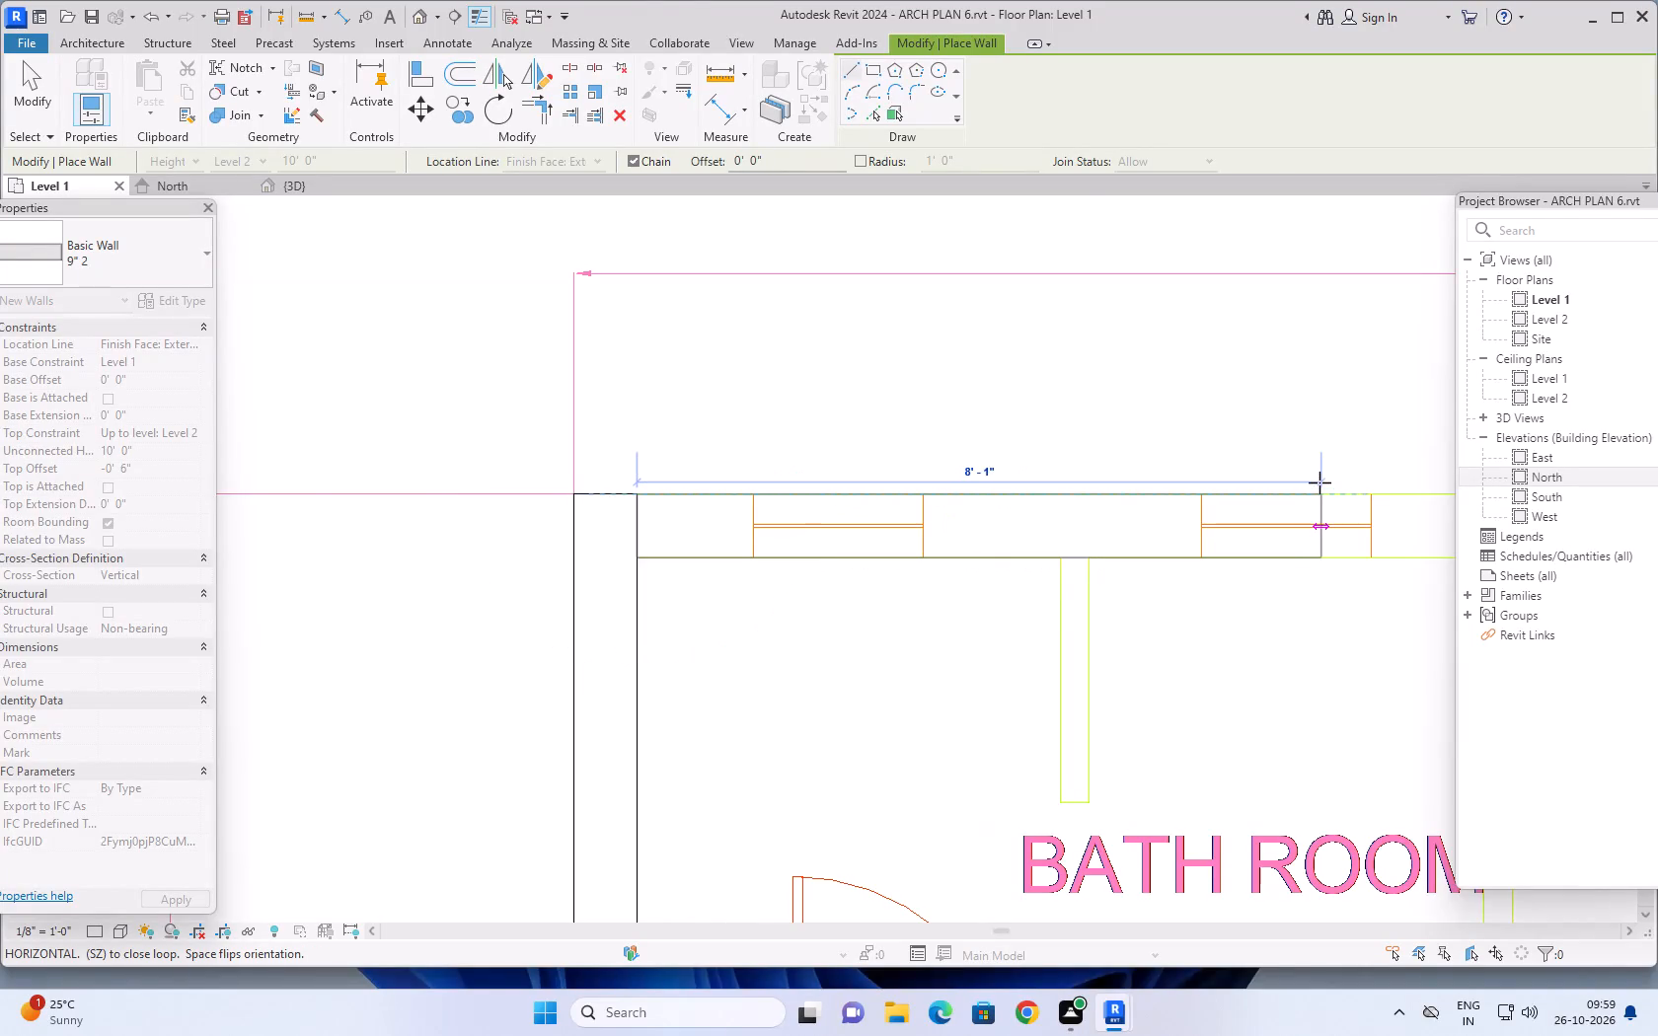
scroll(1319, 482, "down", 10)
middle_click_drag(1319, 482, 590, 456)
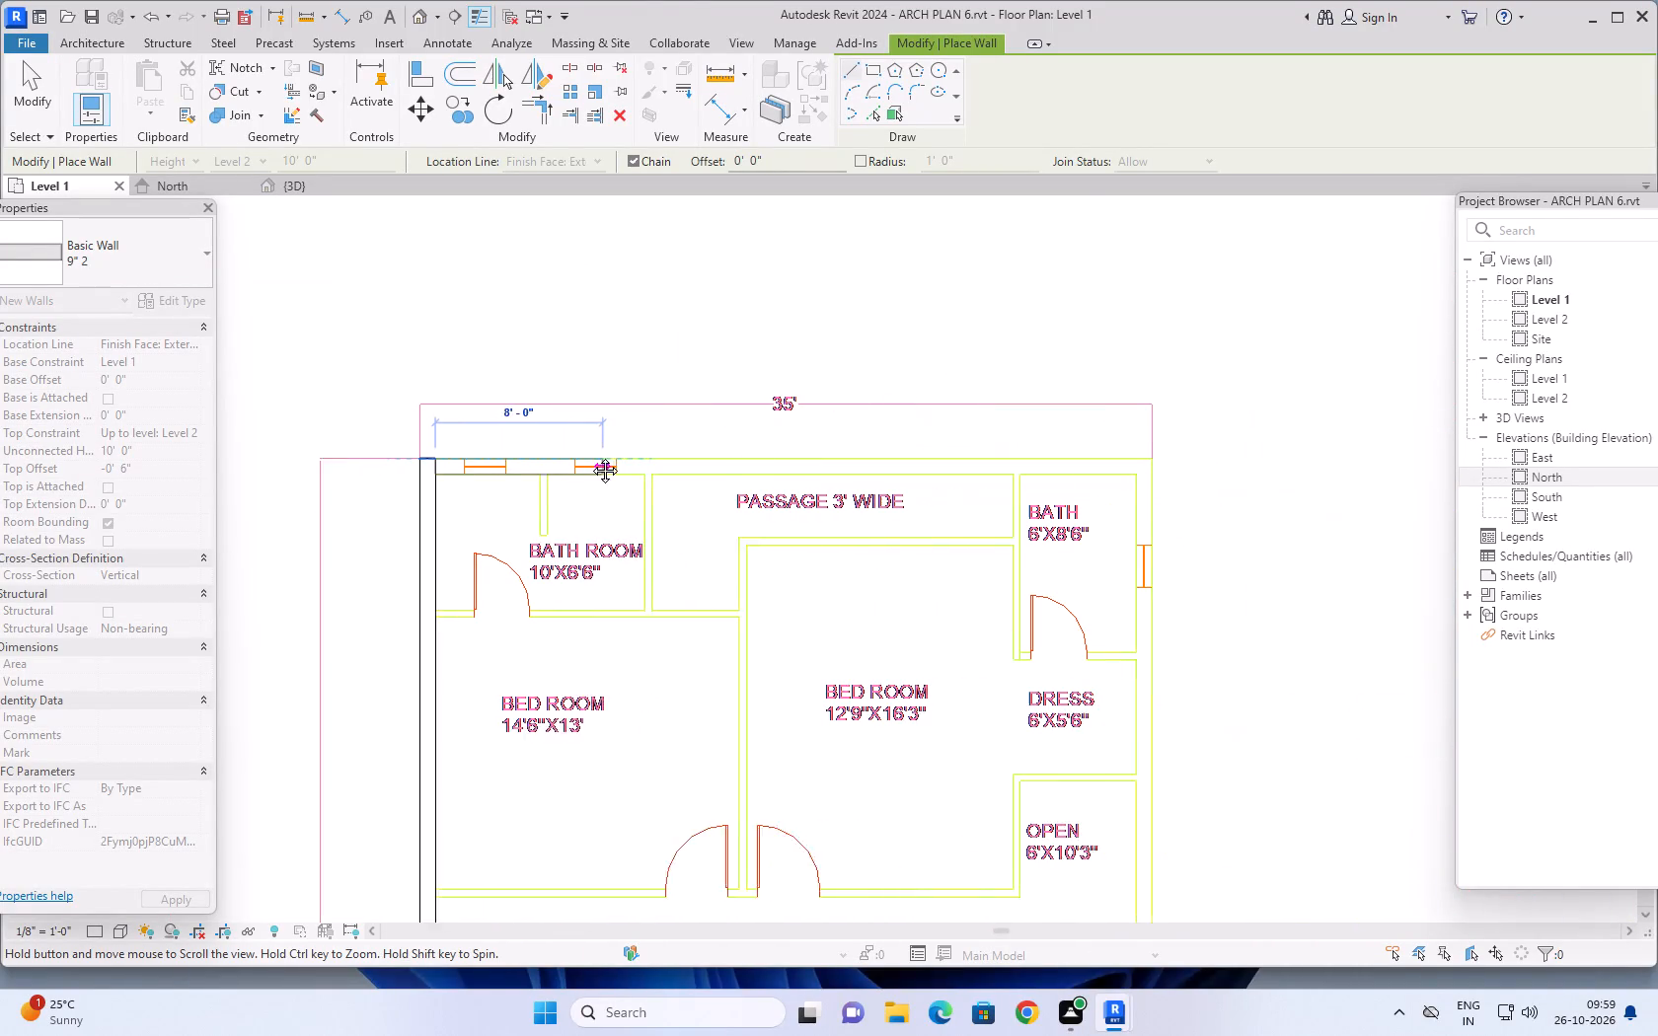
middle_click_drag(590, 456, 586, 457)
scroll(1125, 455, "up", 5)
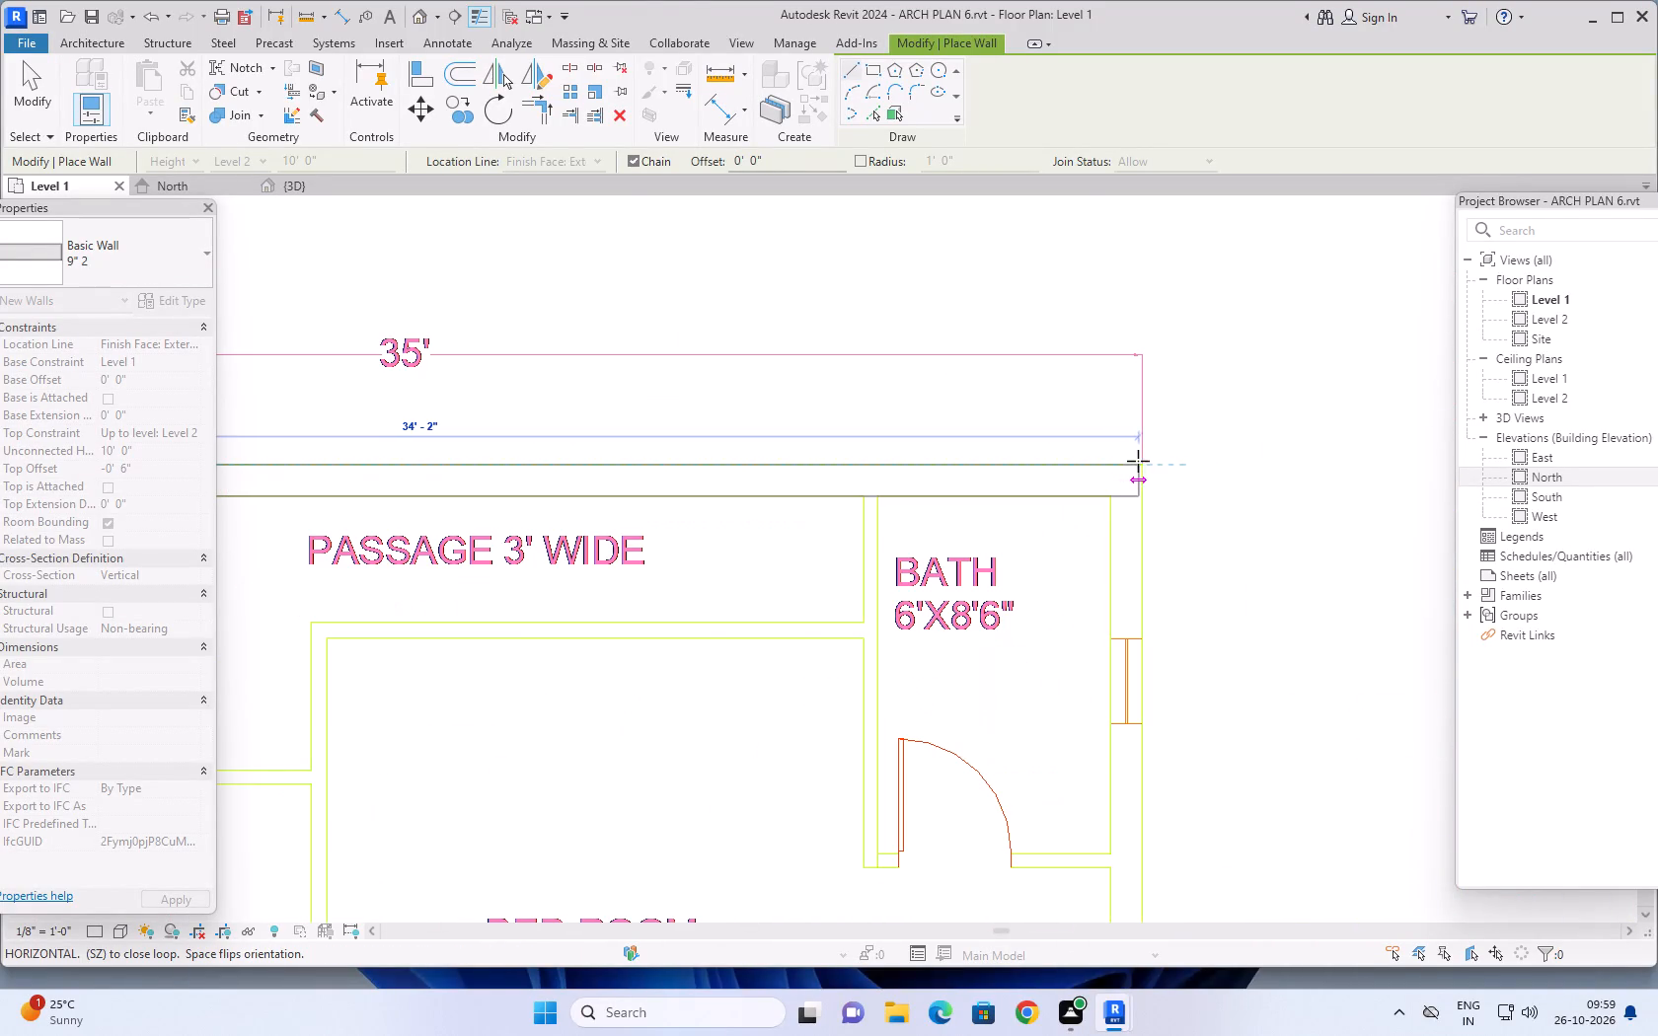
left_click(1139, 469)
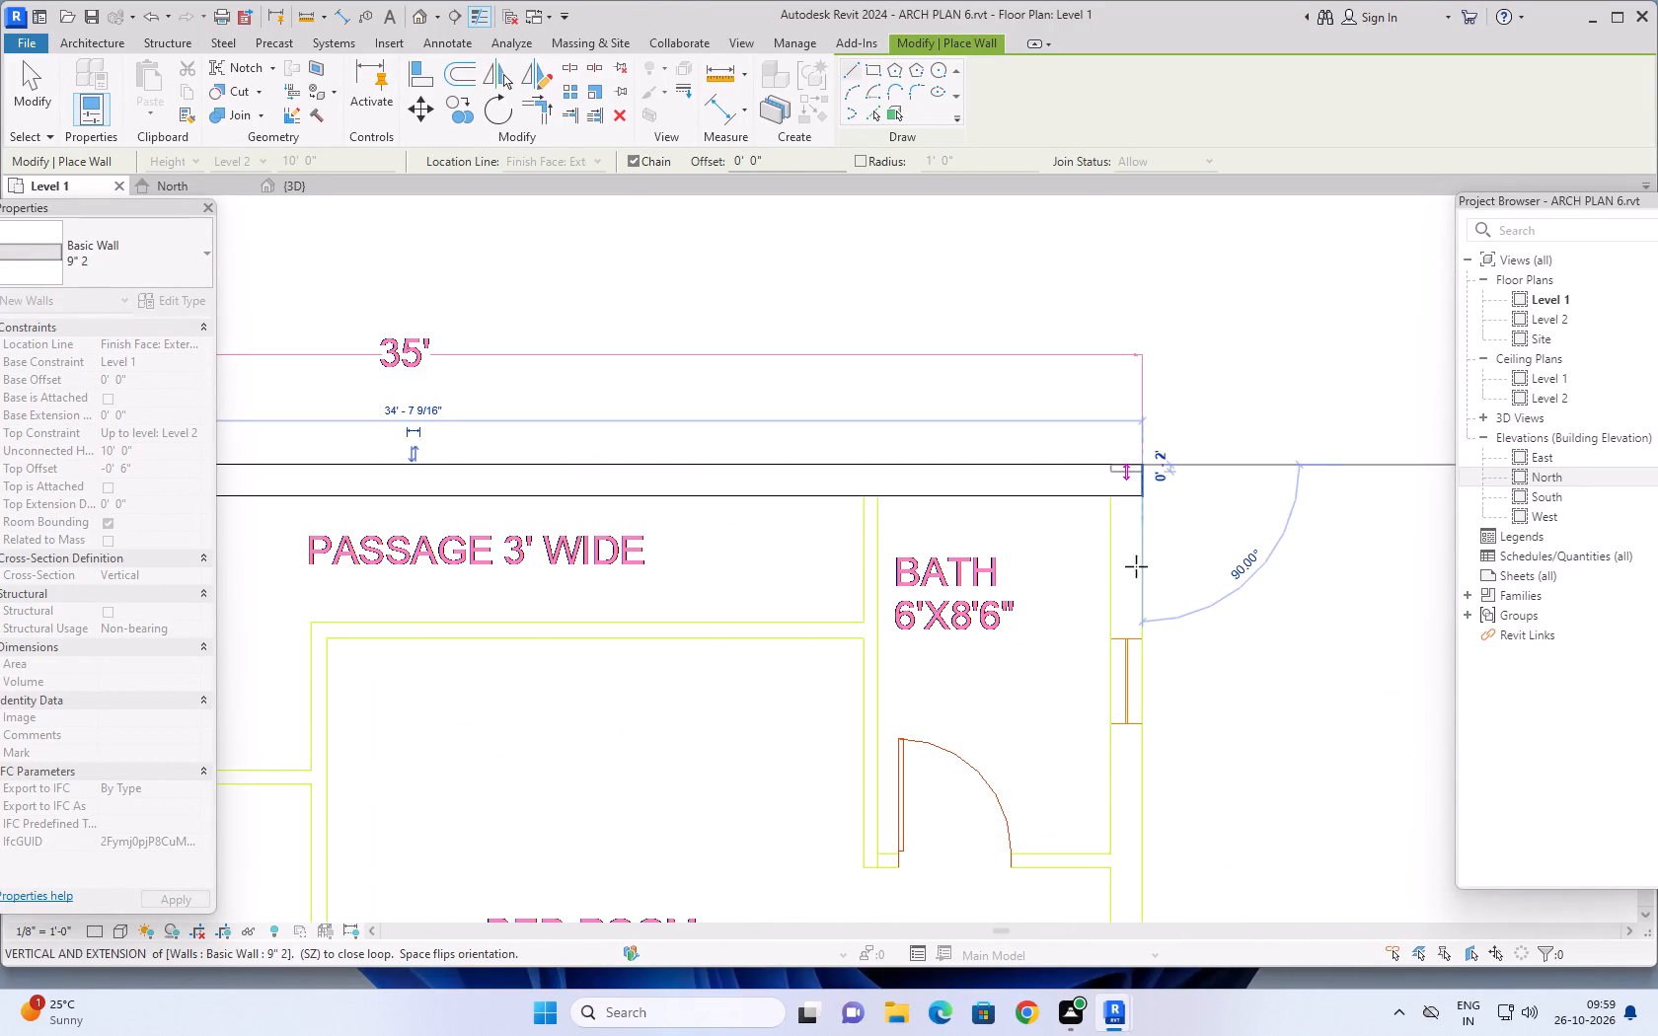
Continue the 9" 2 exterior wall from the north-east corner south along the east side to the outer corner by the MAIN GATE.
scroll(1138, 657, "down", 3)
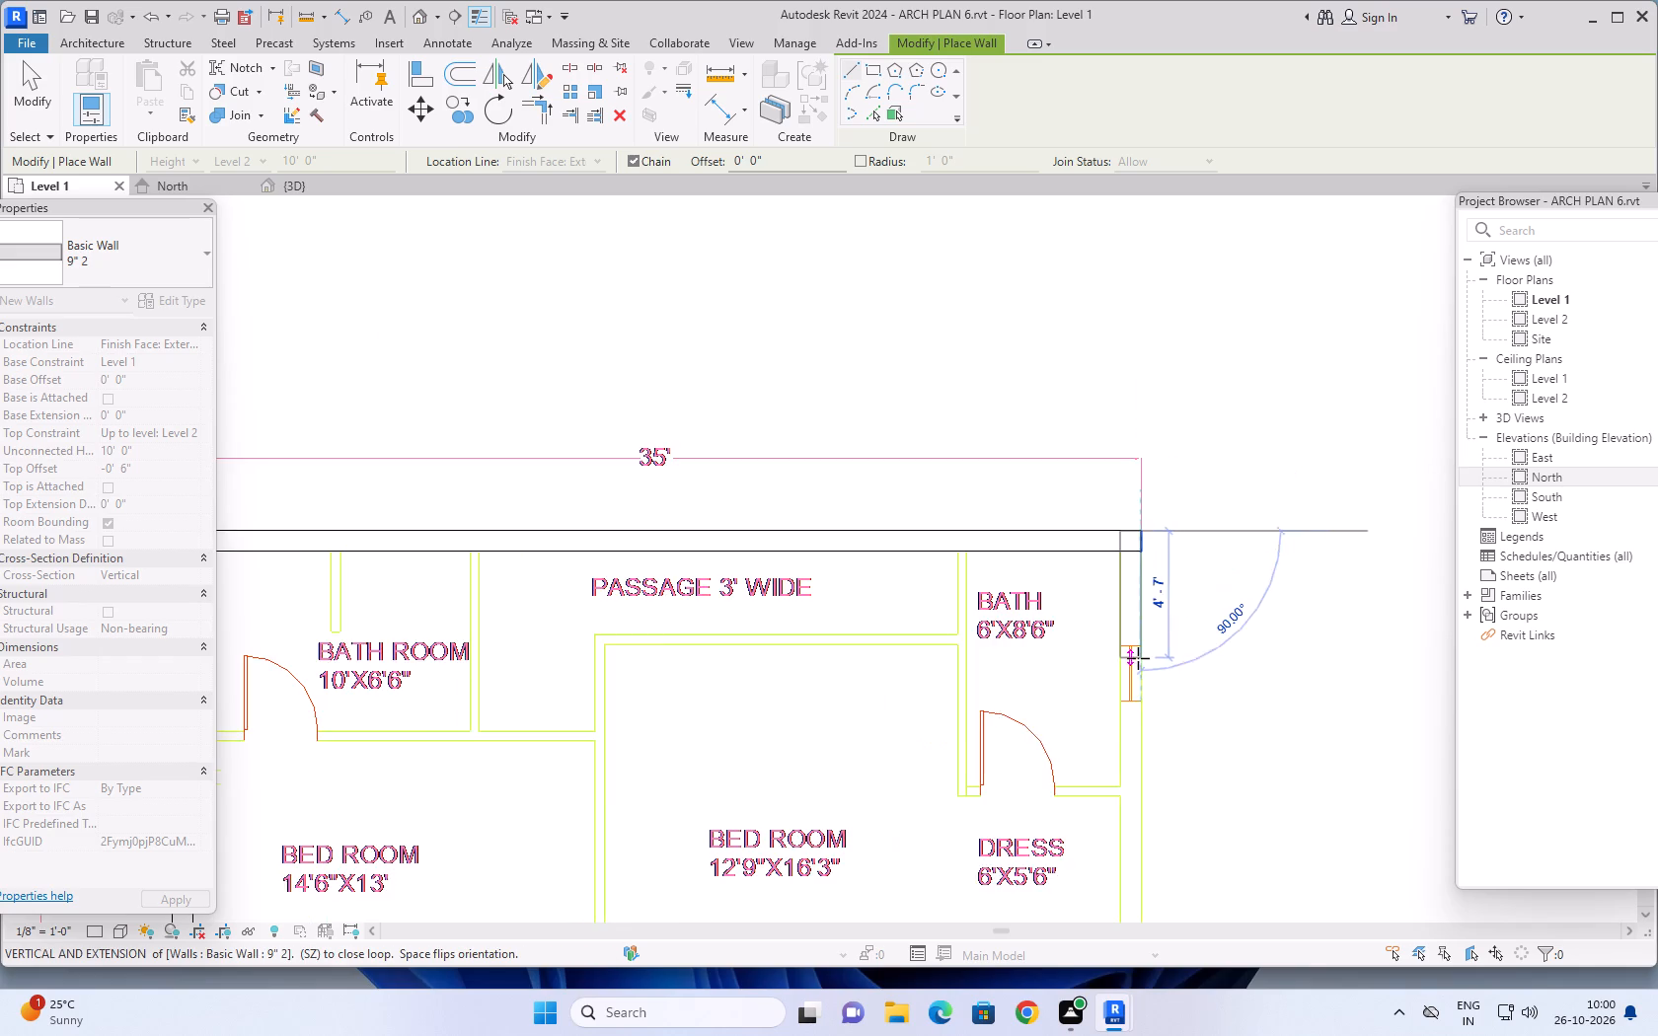
scroll(1138, 658, "down", 7)
middle_click_drag(1138, 661, 1131, 420)
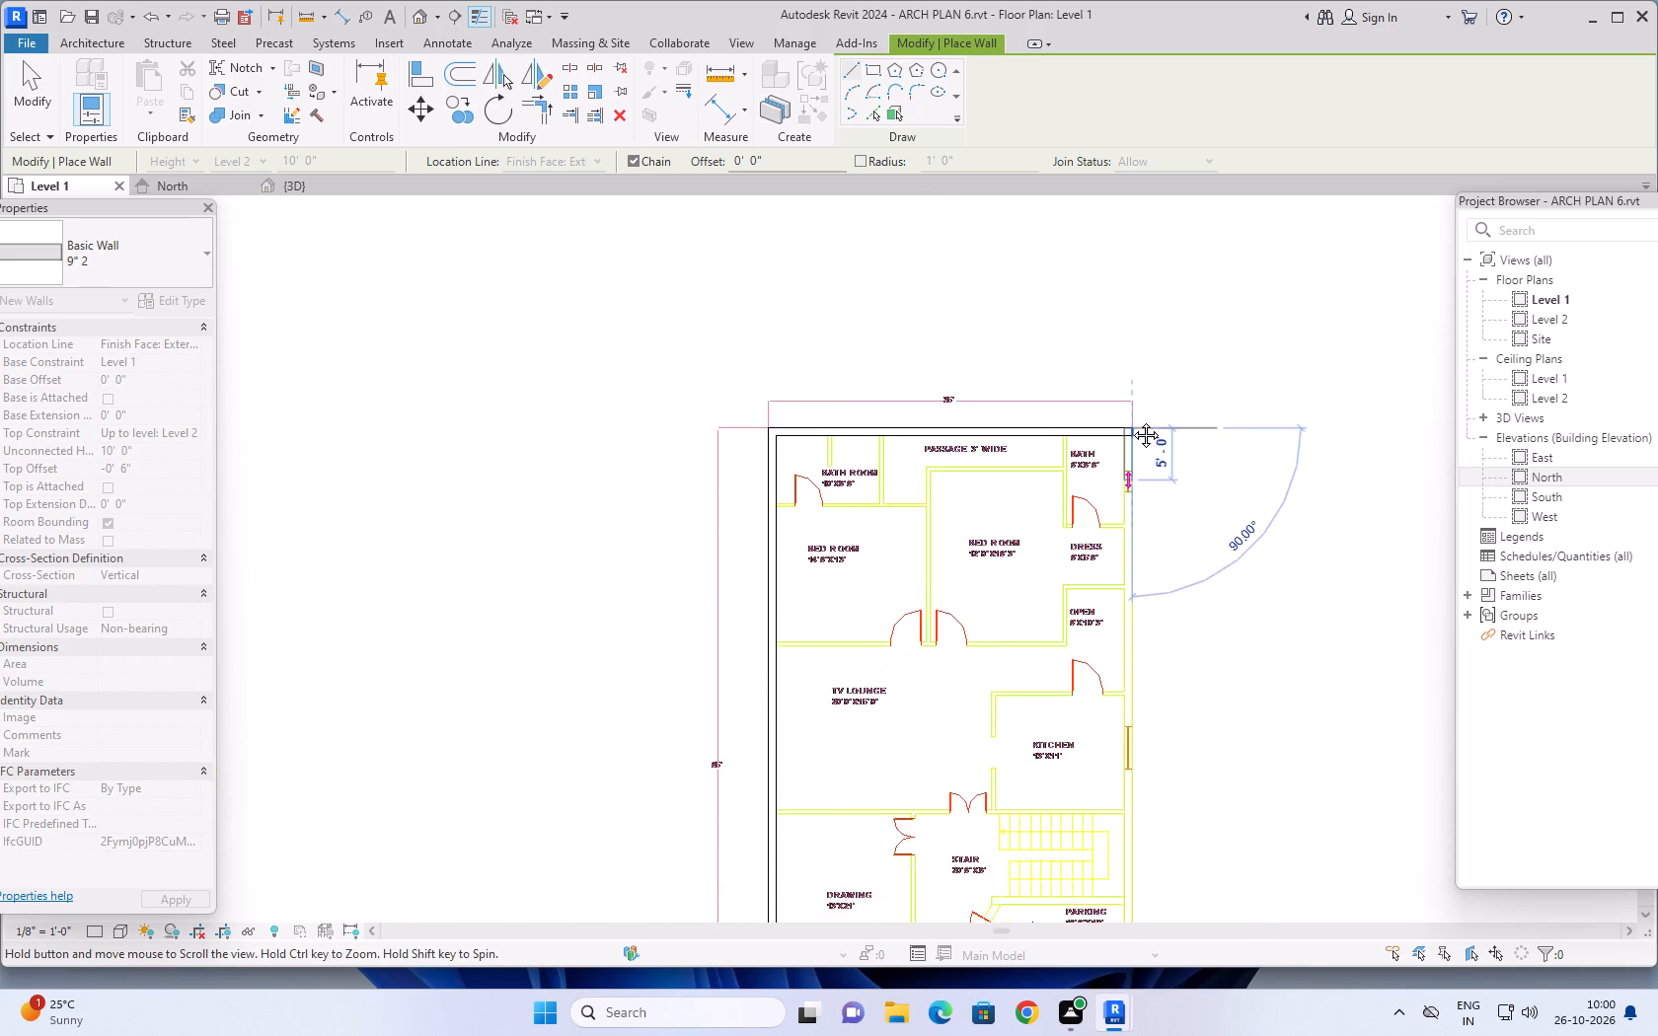
middle_click_drag(1131, 420, 1131, 401)
middle_click_drag(1140, 664, 1108, 410)
scroll(1101, 767, "up", 7)
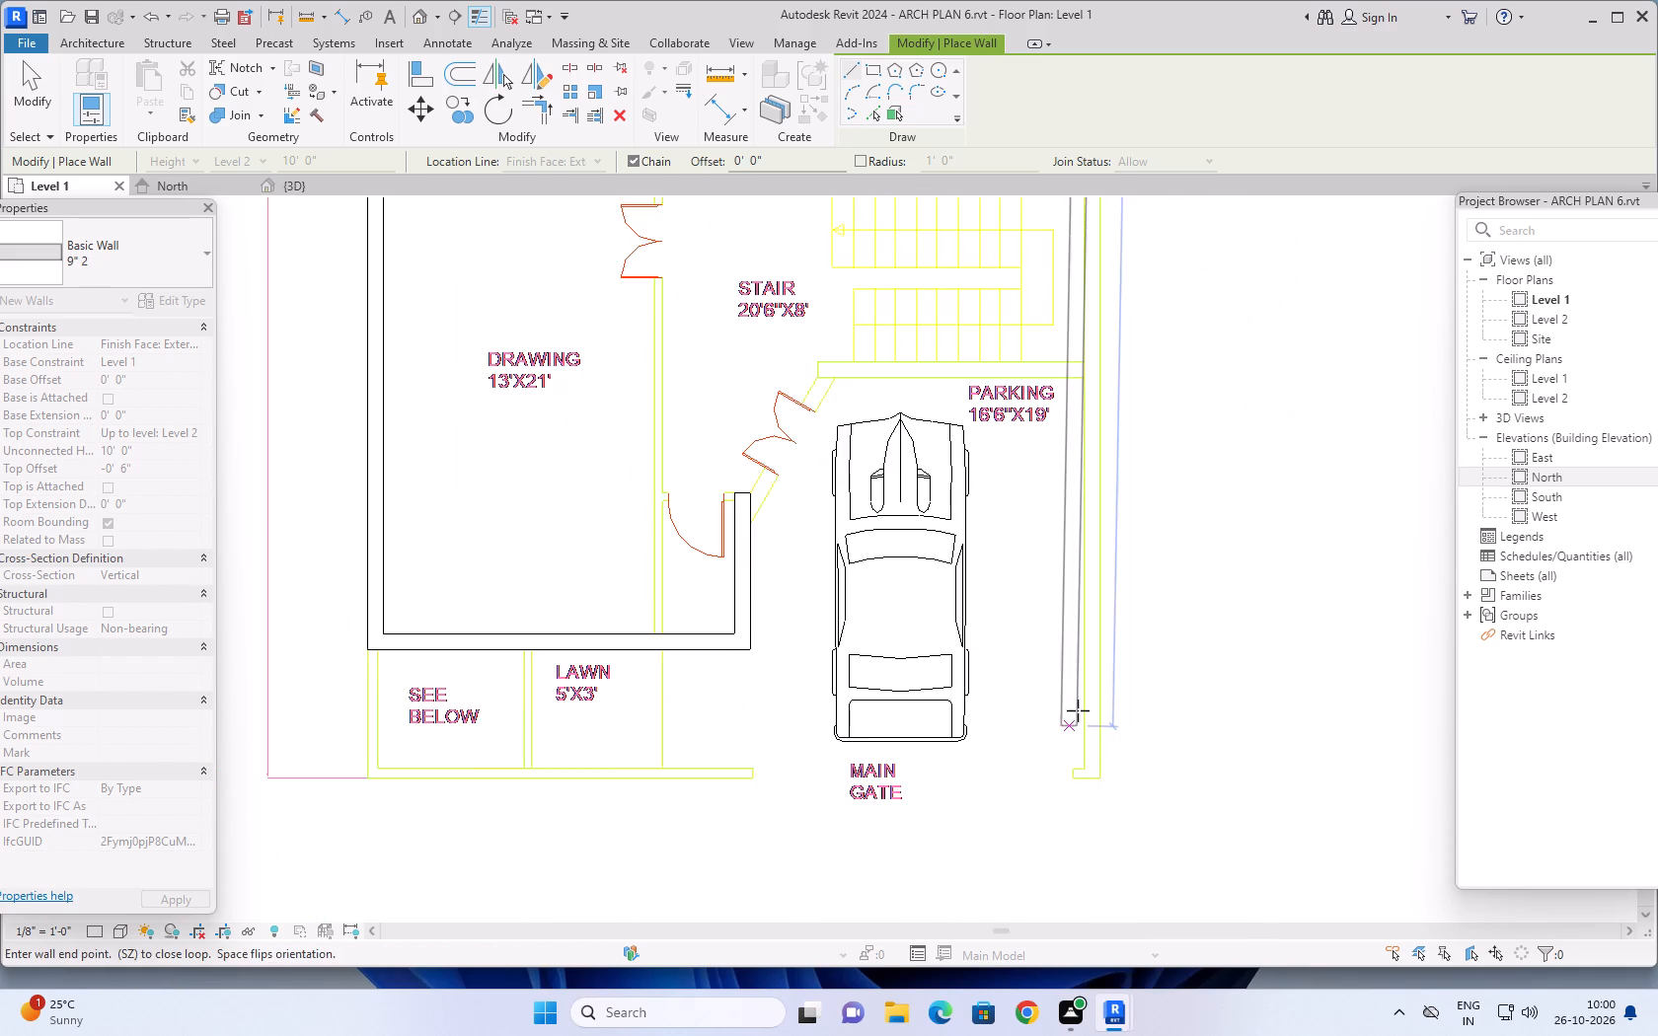
scroll(1078, 710, "up", 8)
middle_click_drag(1121, 812, 1116, 734)
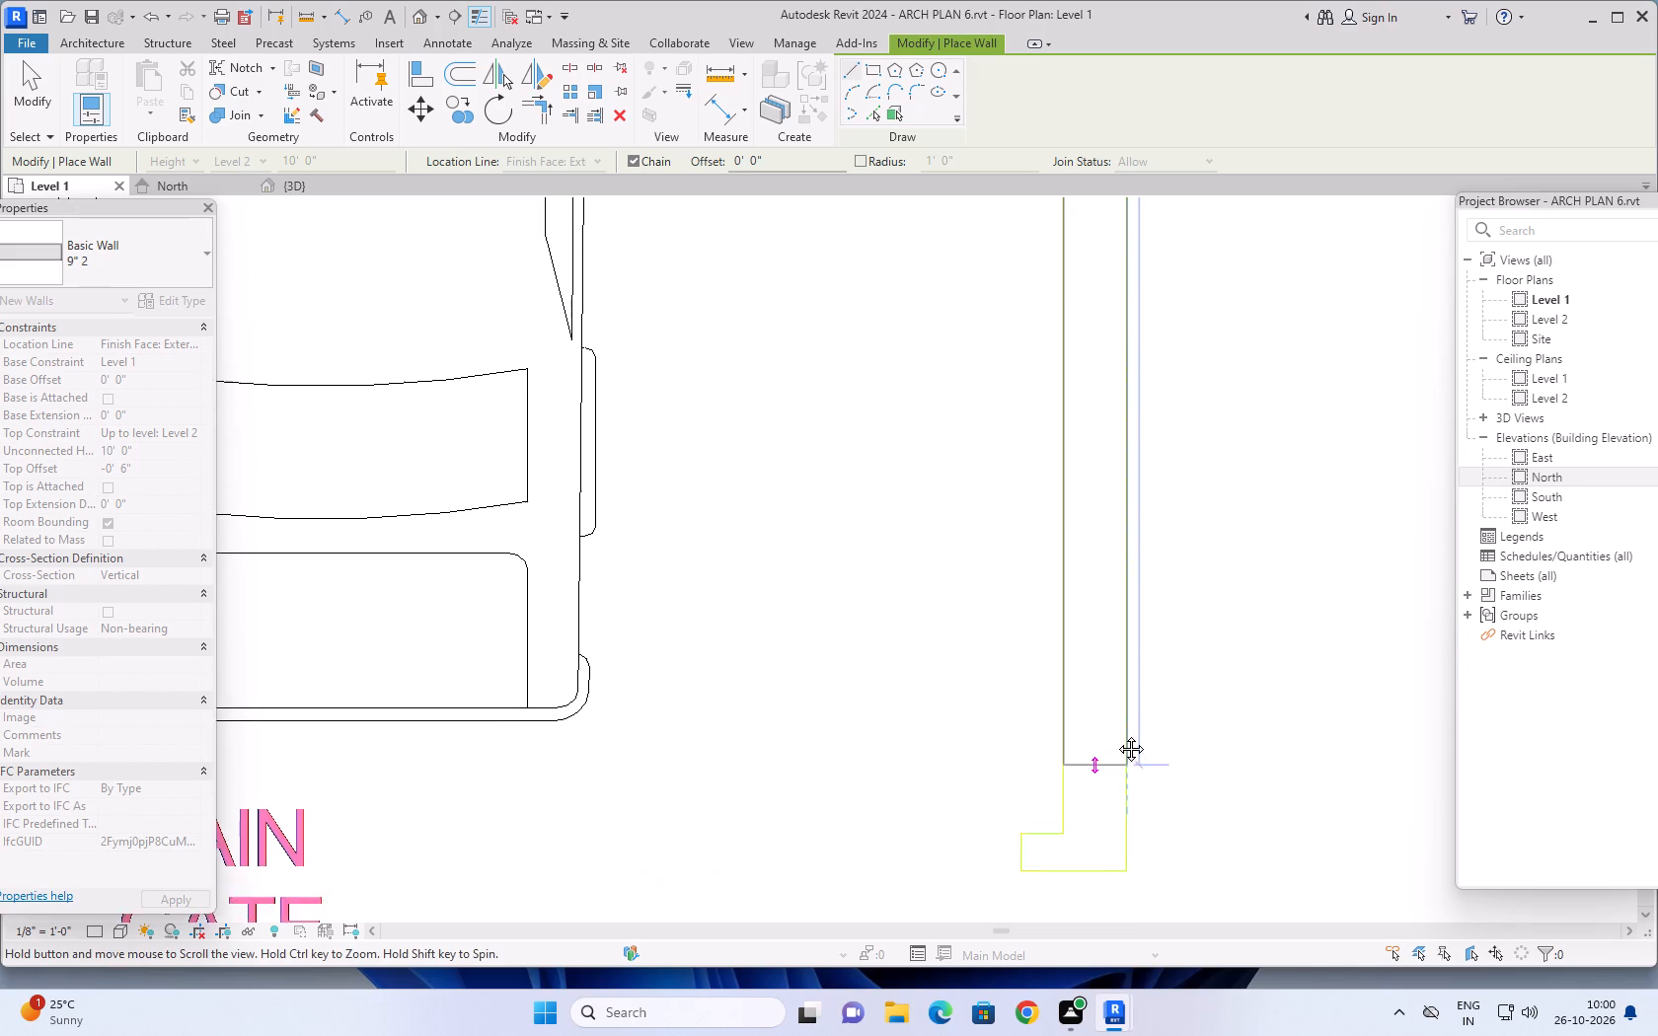
middle_click_drag(1116, 734, 1140, 582)
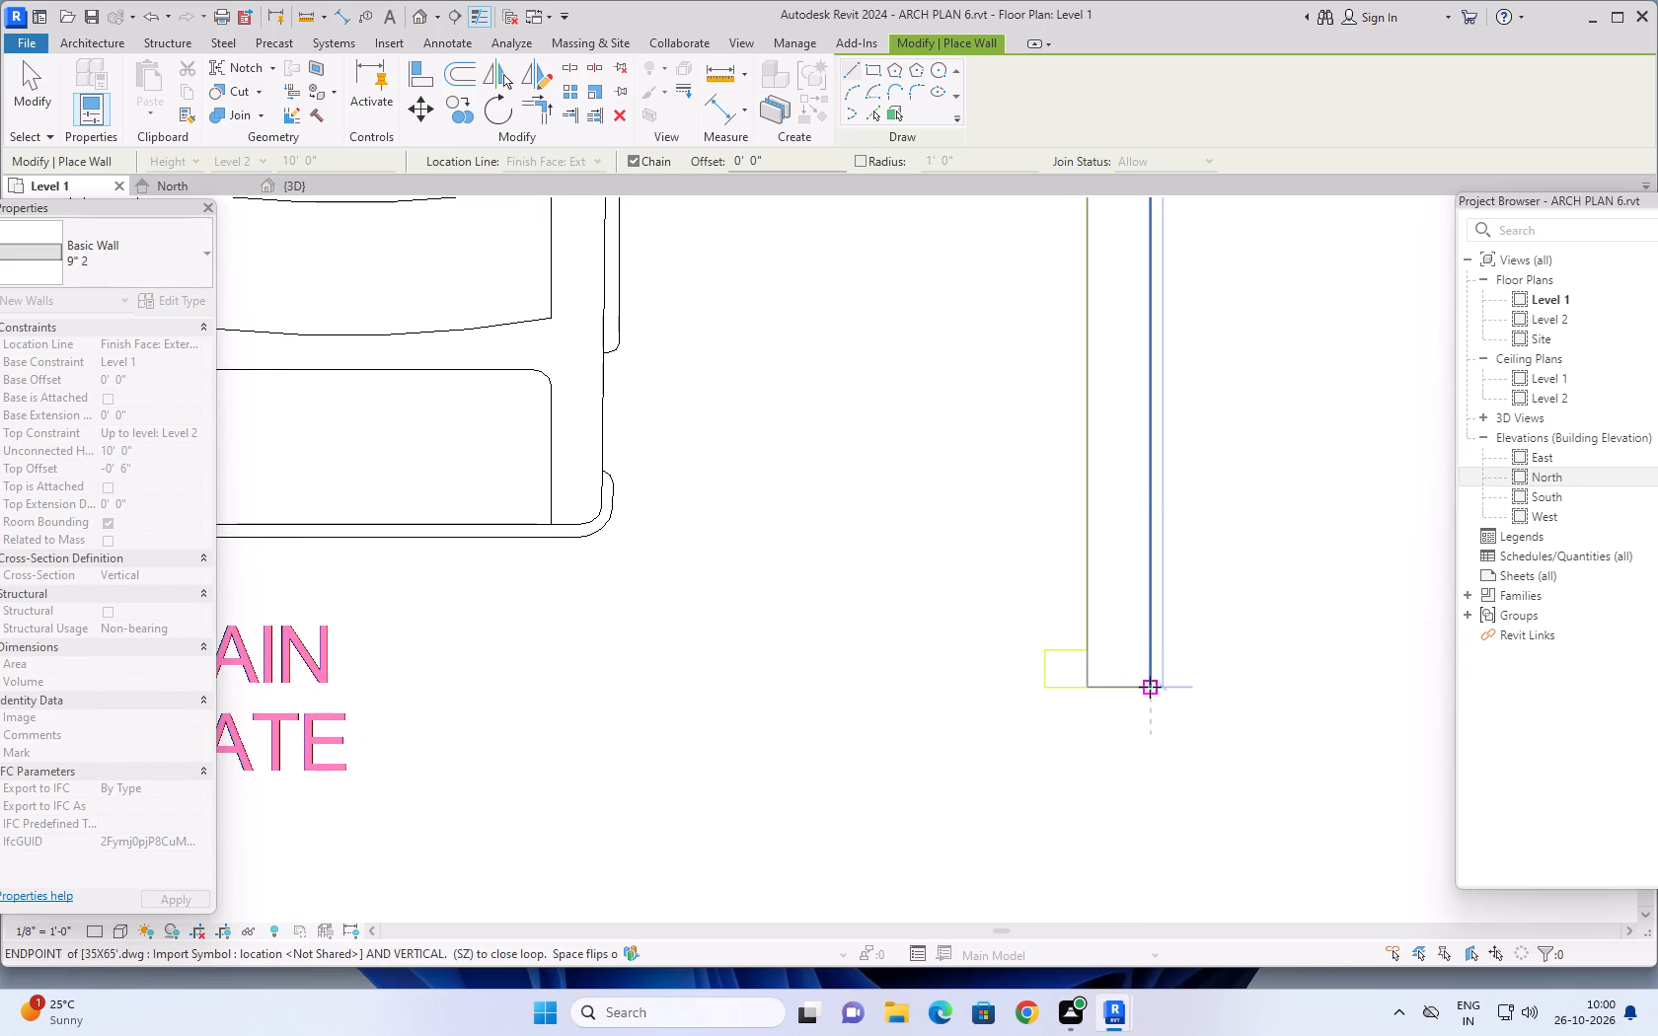
left_click(1150, 687)
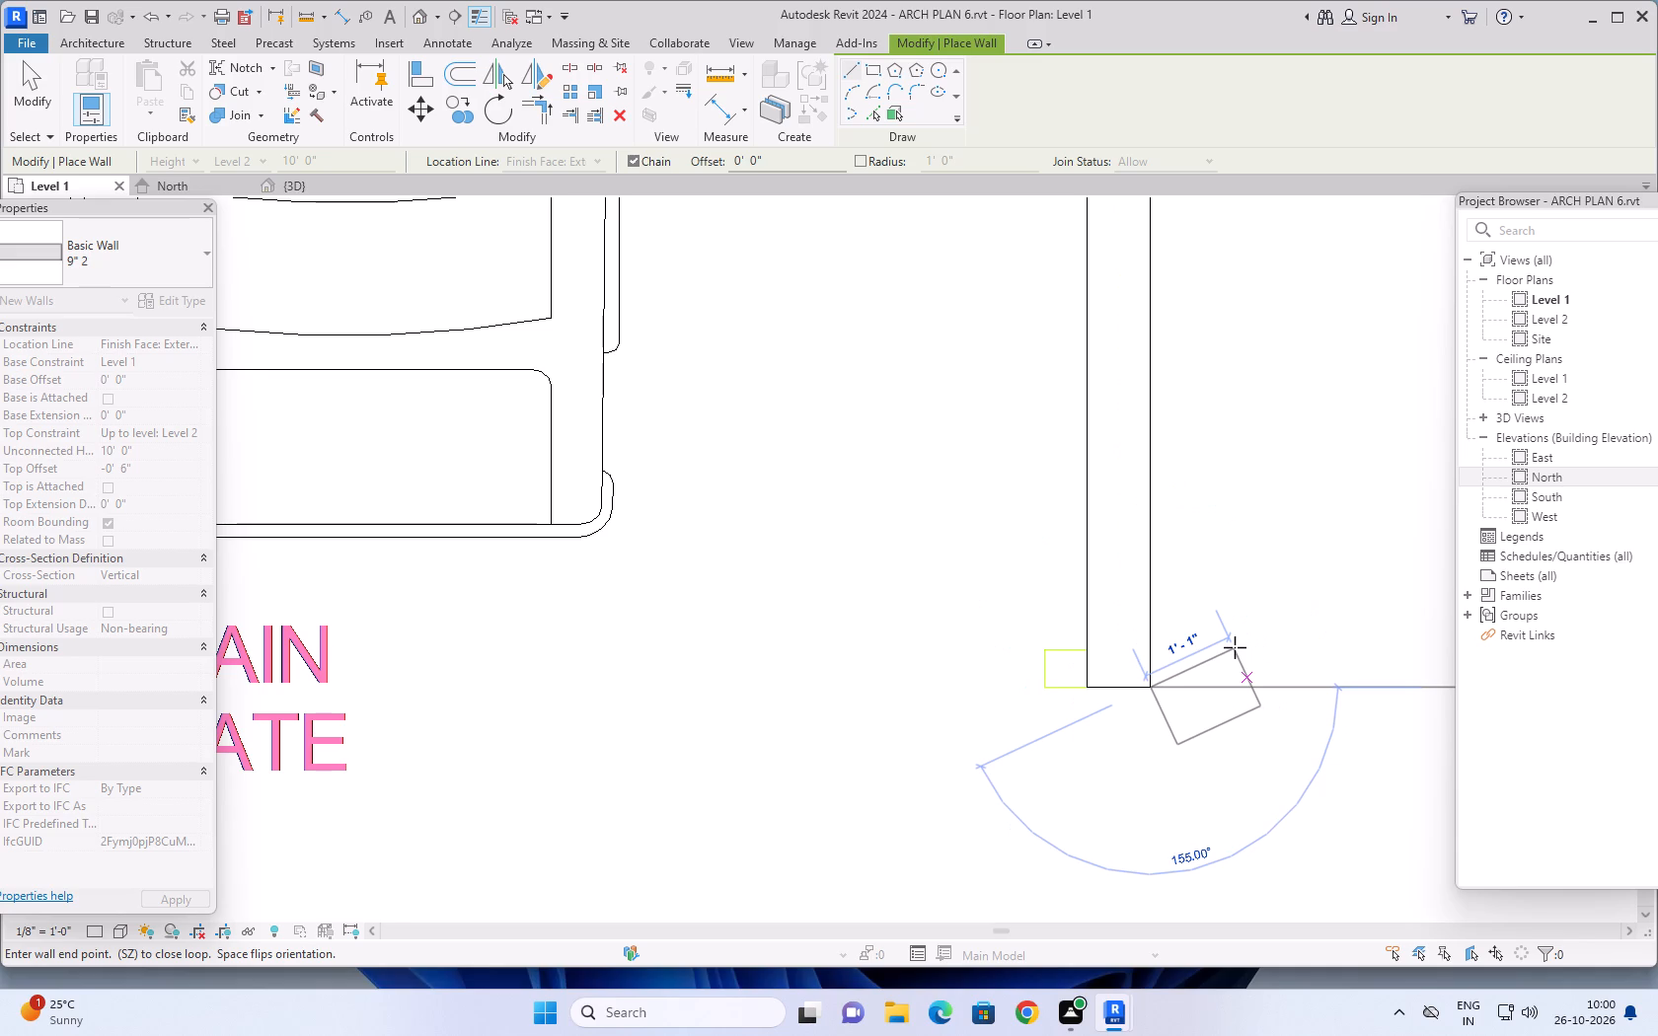
scroll(1050, 707, "down", 11)
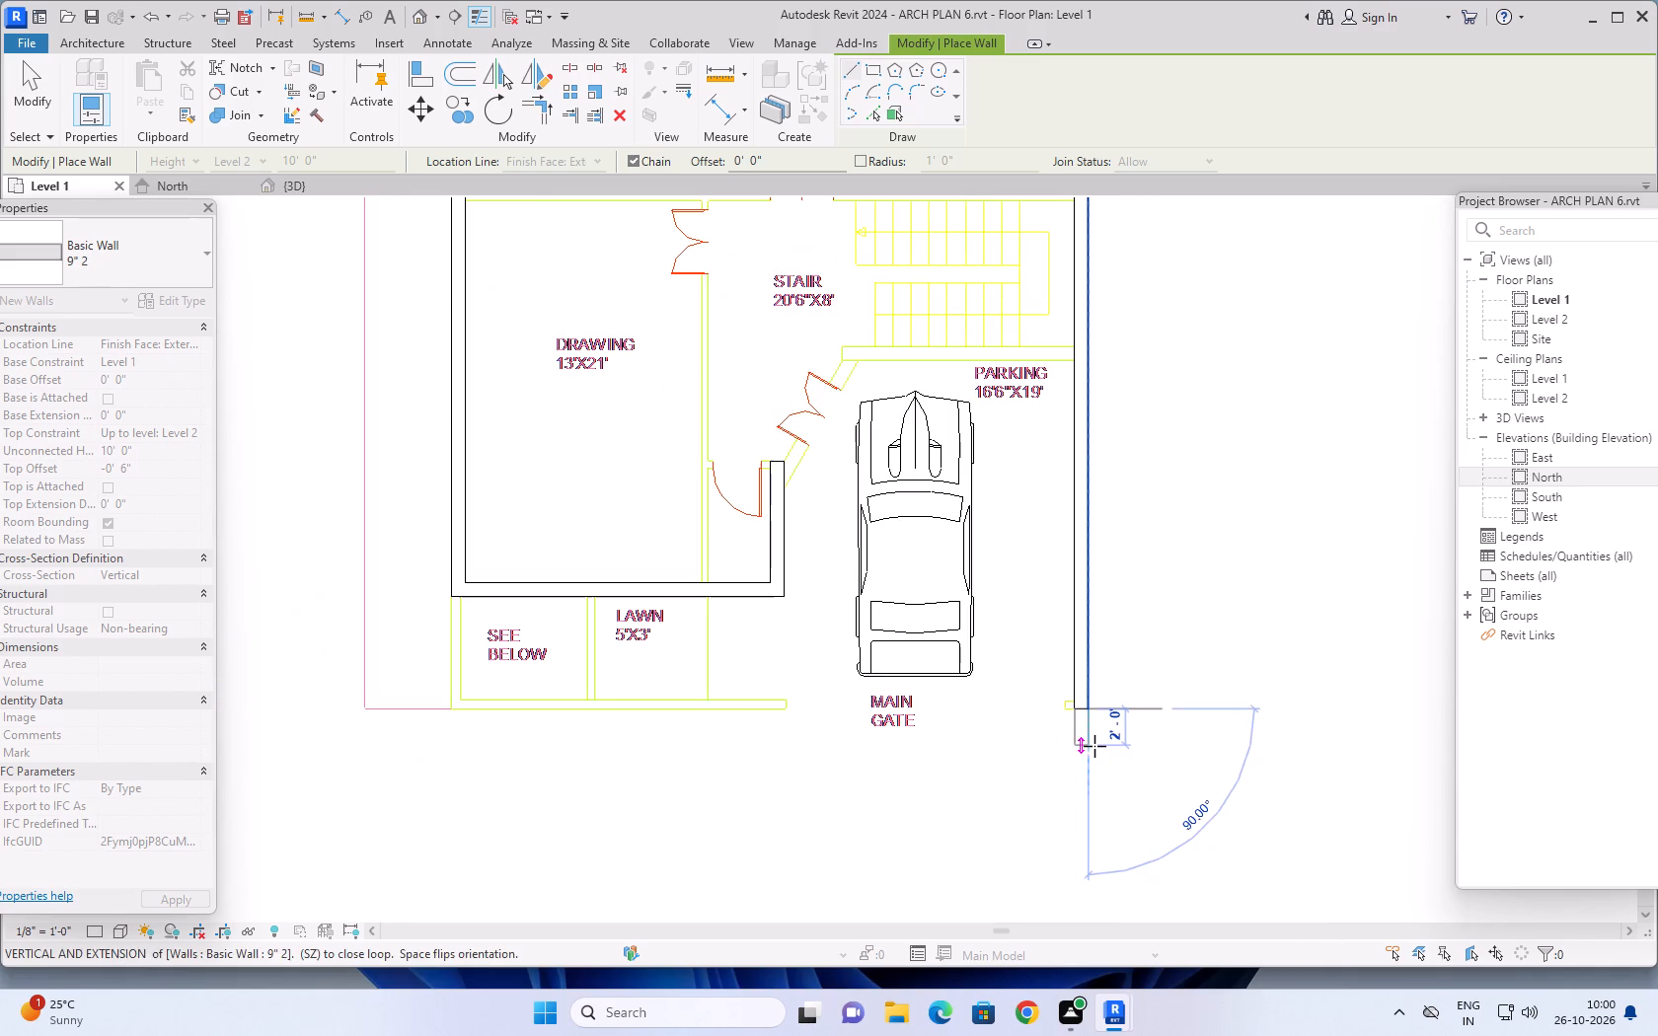
scroll(1095, 746, "down", 6)
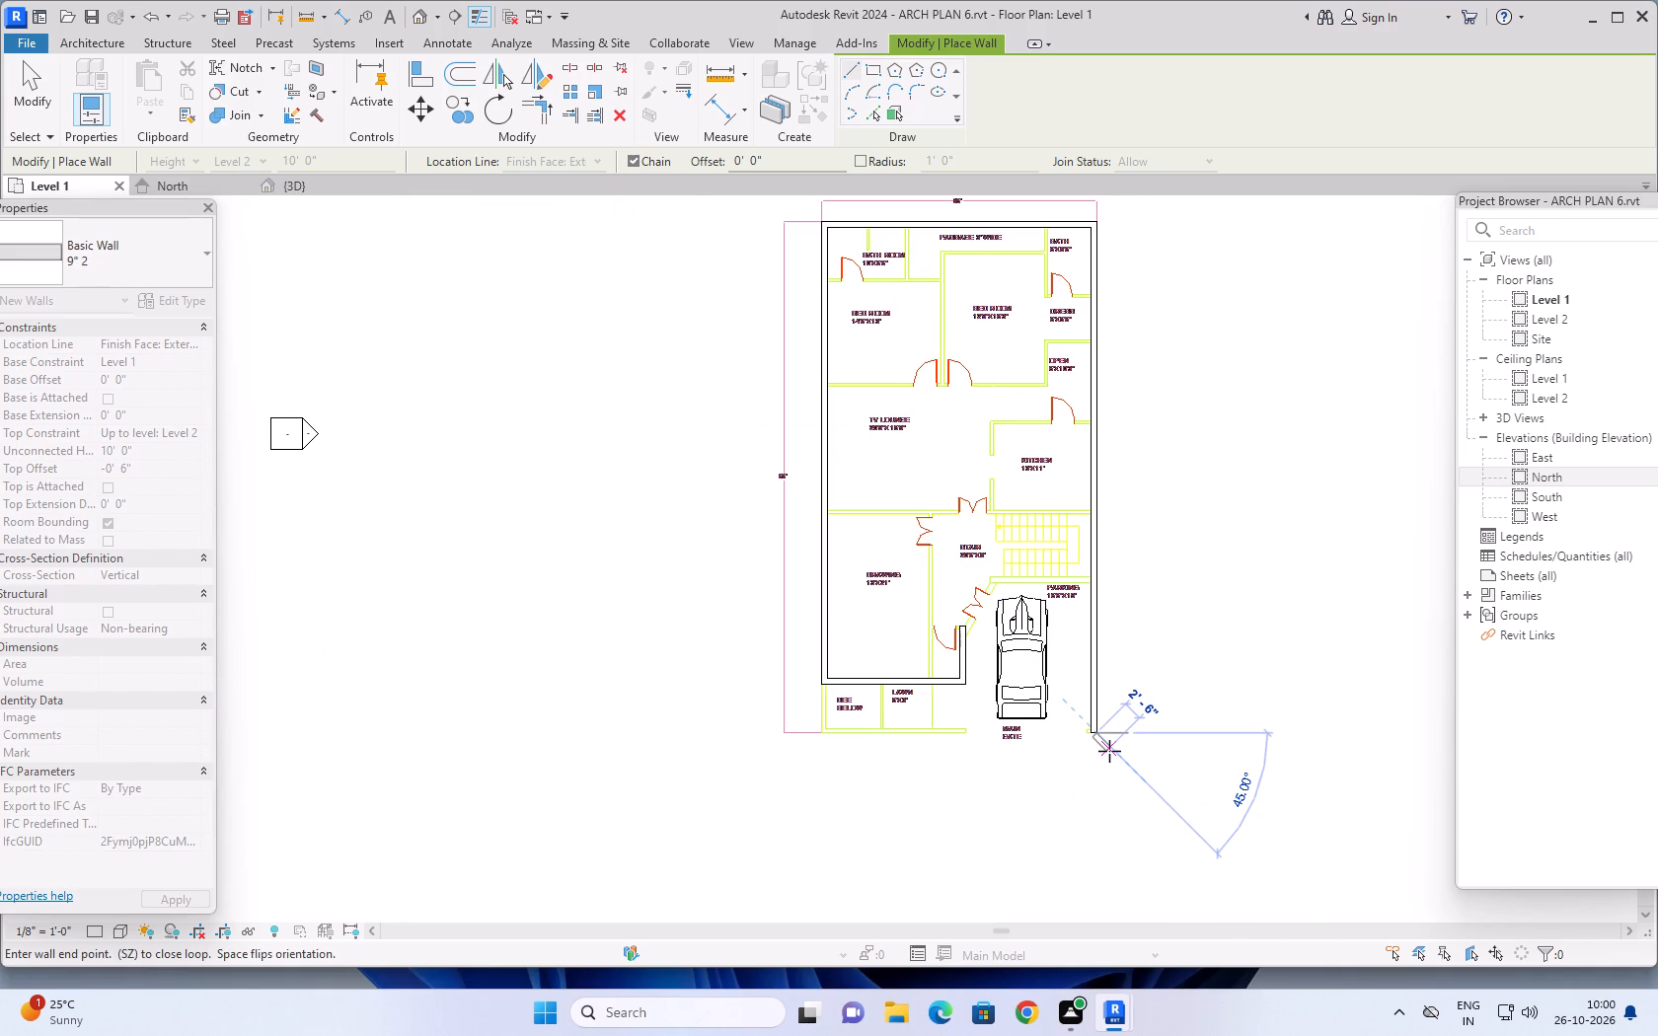
key("Escape")
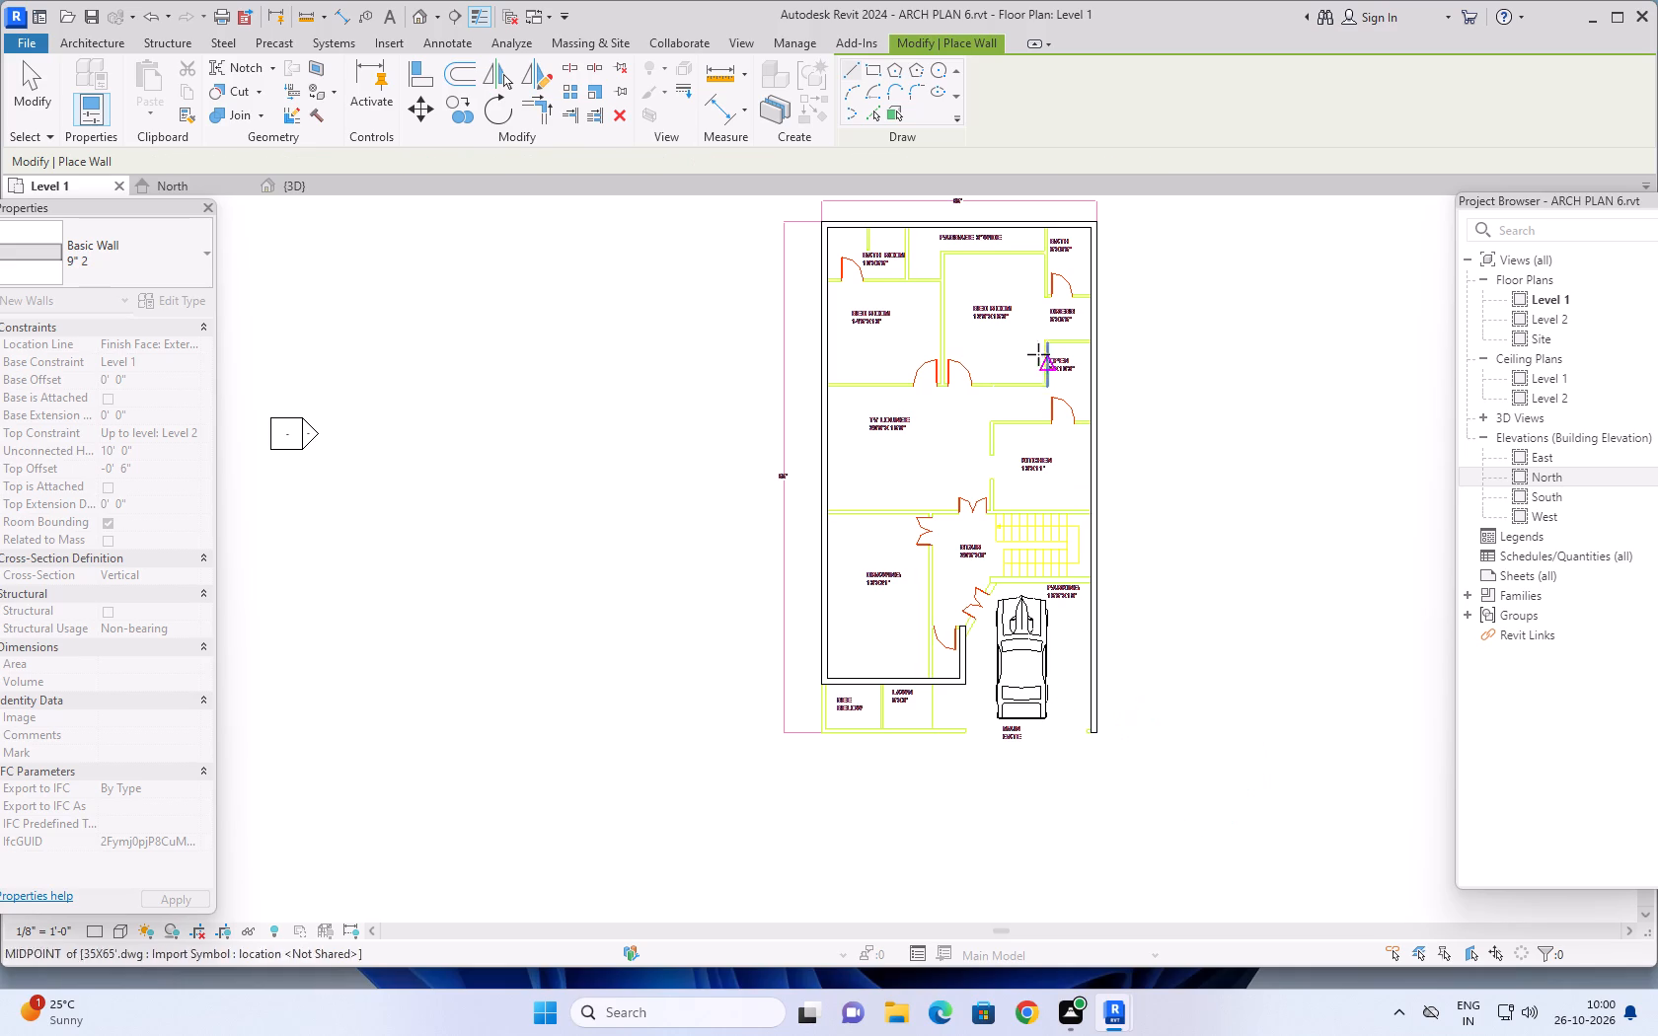
Draw the 9" 2 wall between STAIR and PARKING west from the east wall, continuing along the angled entrance to the drawing room's east wall, flipped outward.
scroll(999, 338, "up", 3)
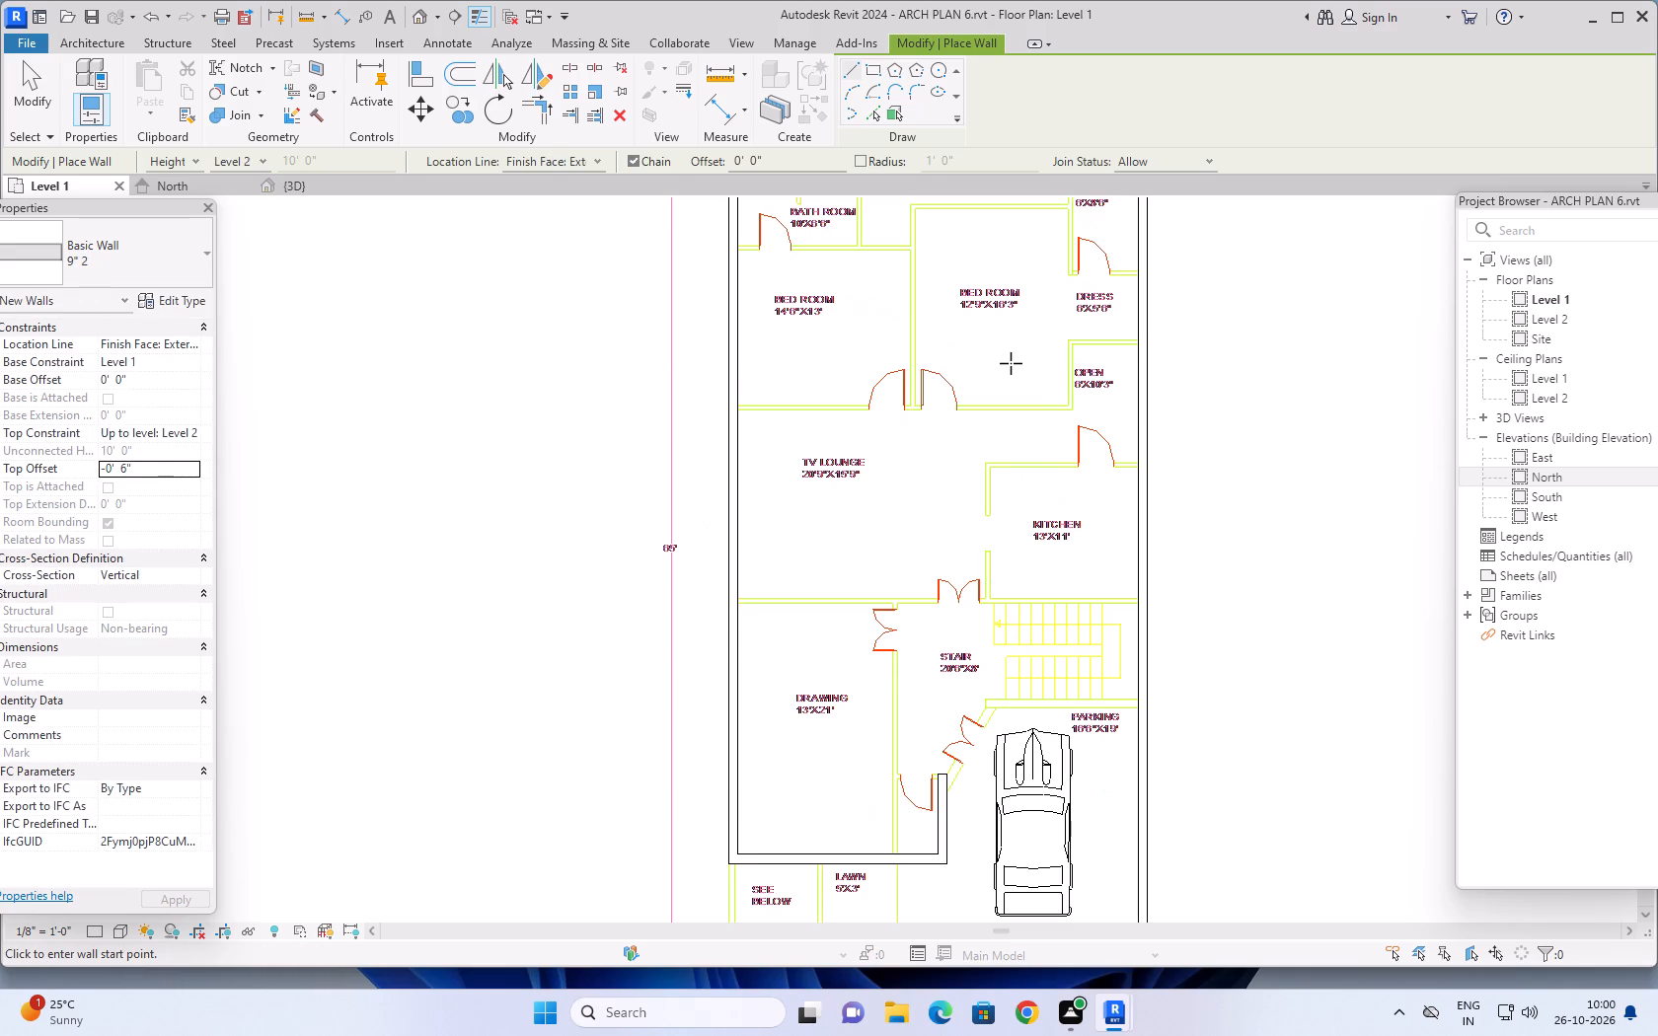
middle_click_drag(1258, 613, 1236, 495)
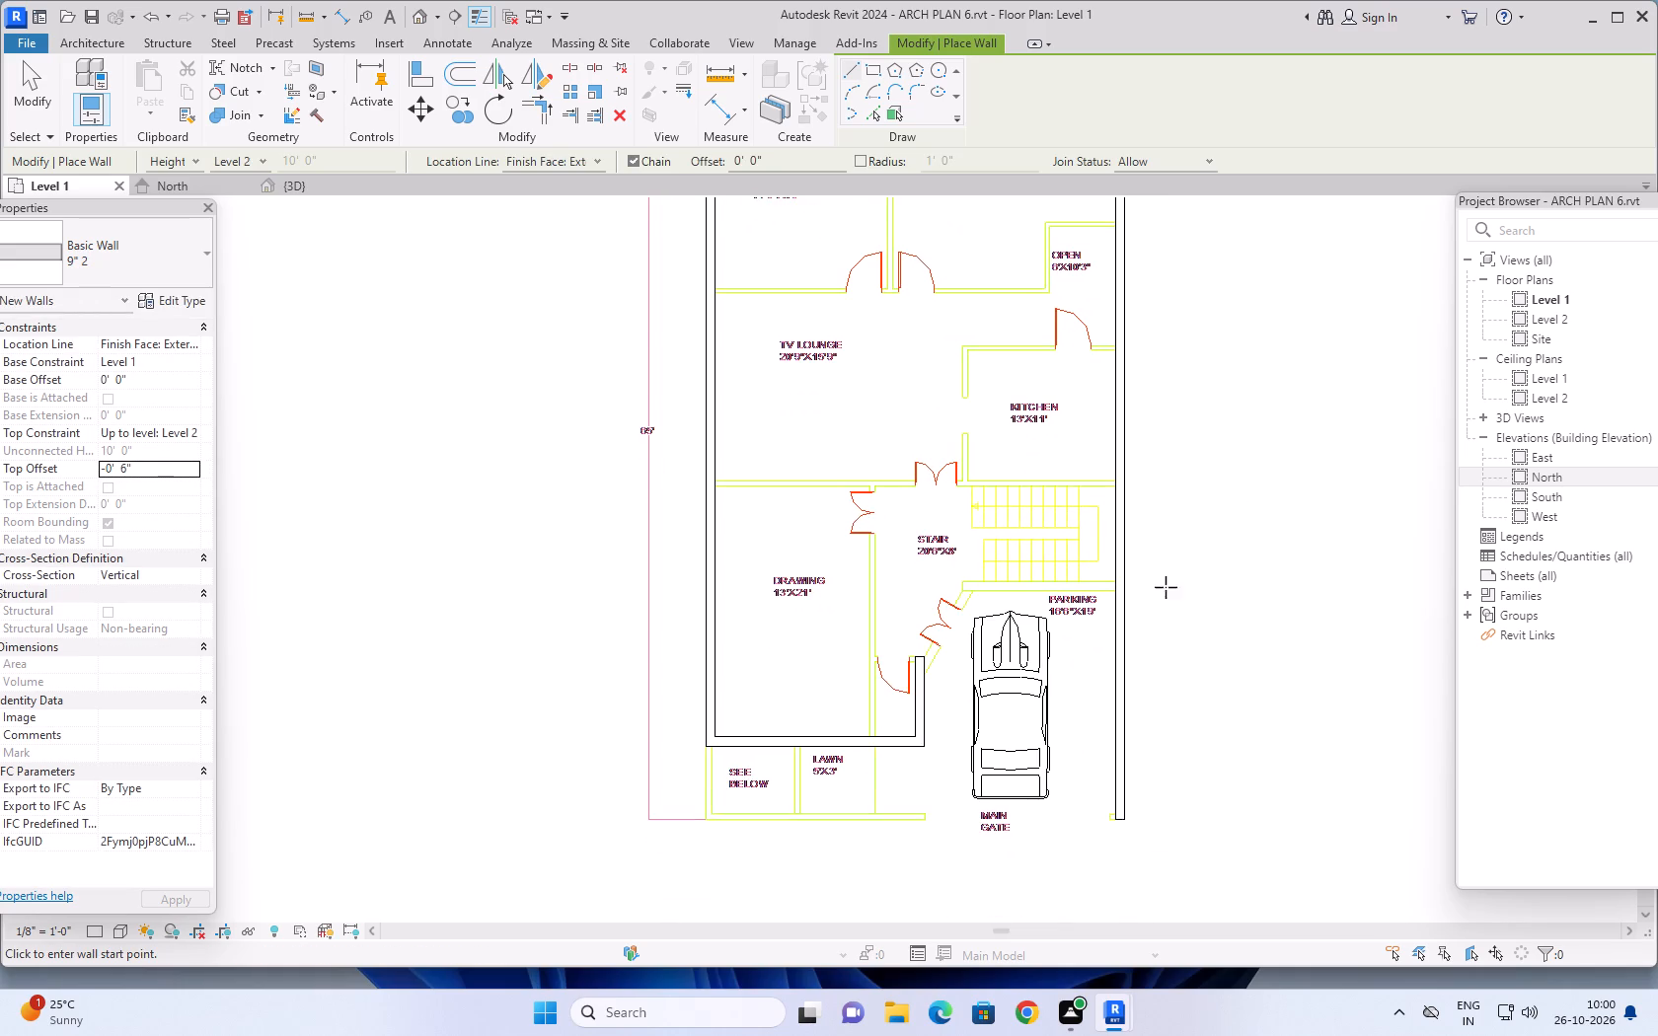
scroll(1137, 610, "up", 9)
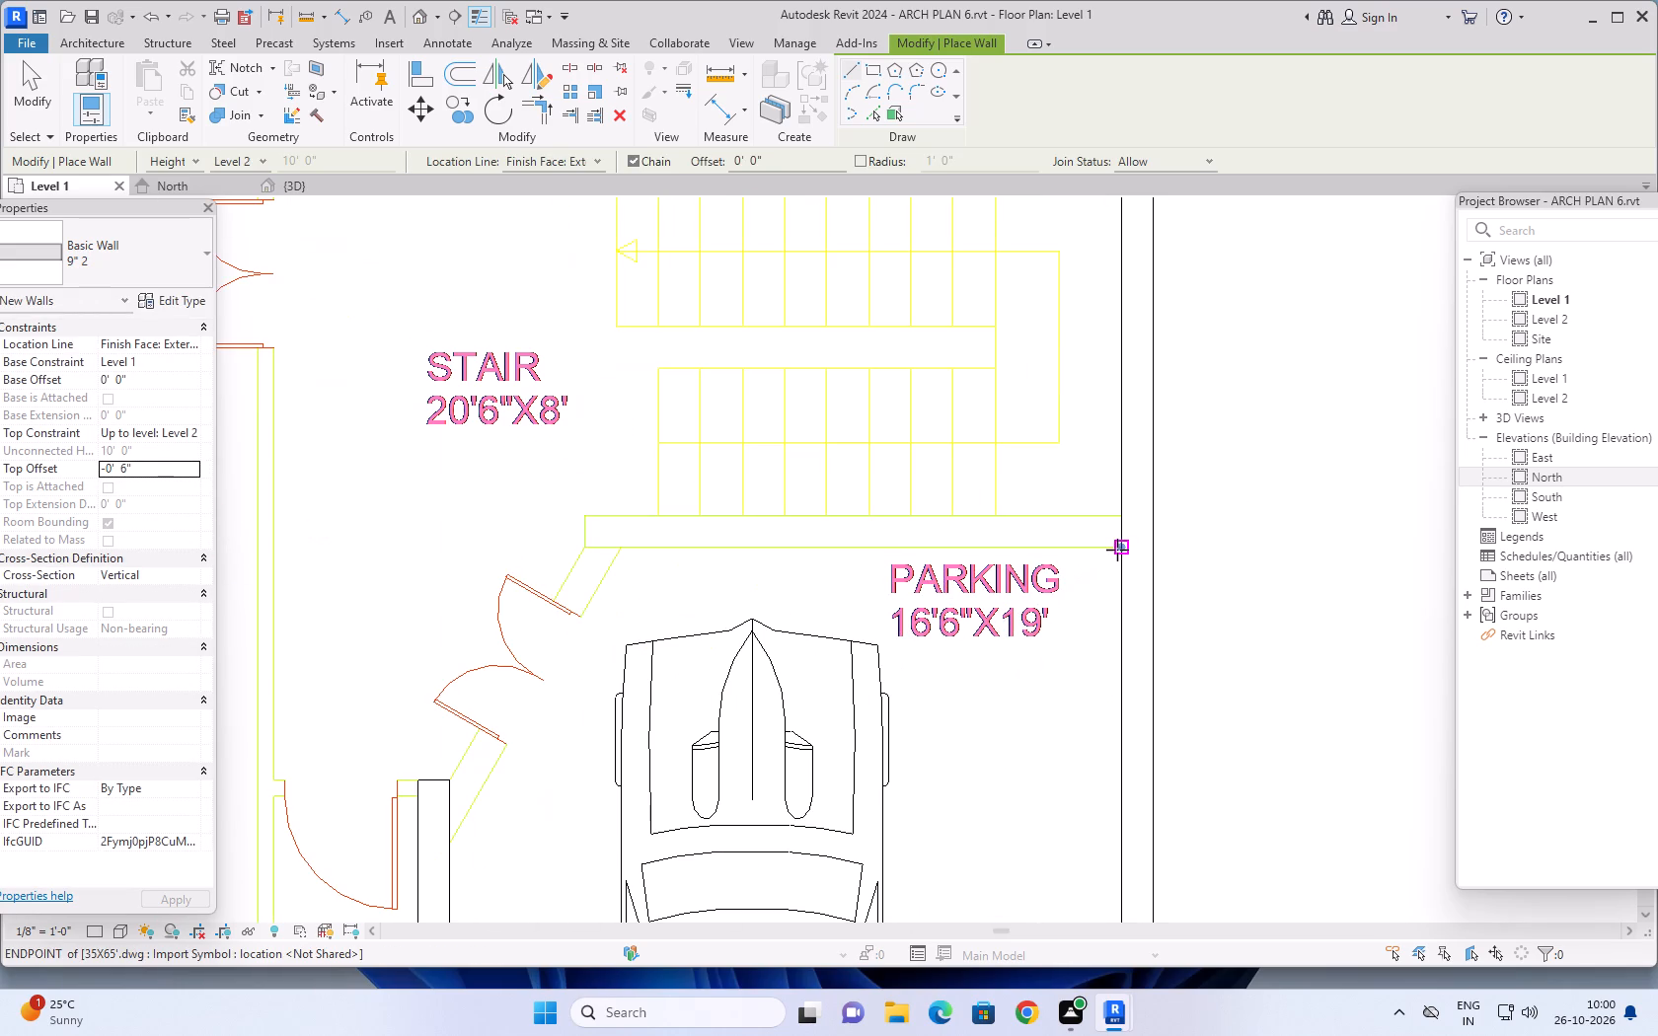
left_click(1117, 550)
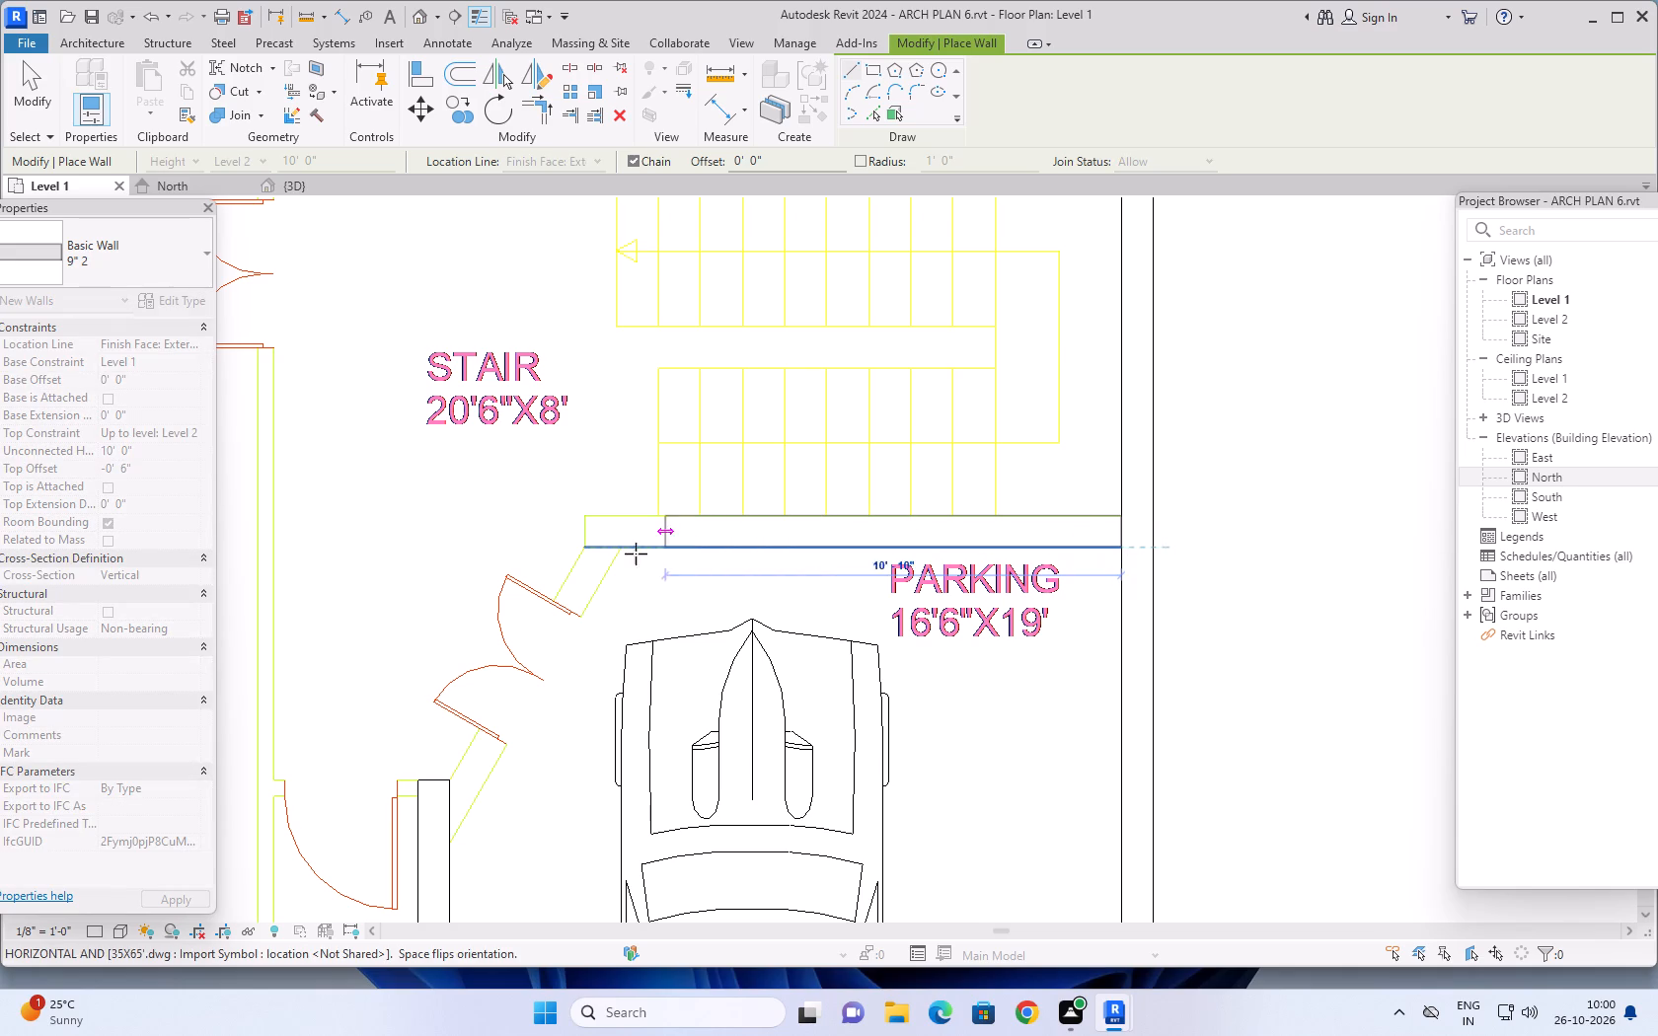
left_click(585, 554)
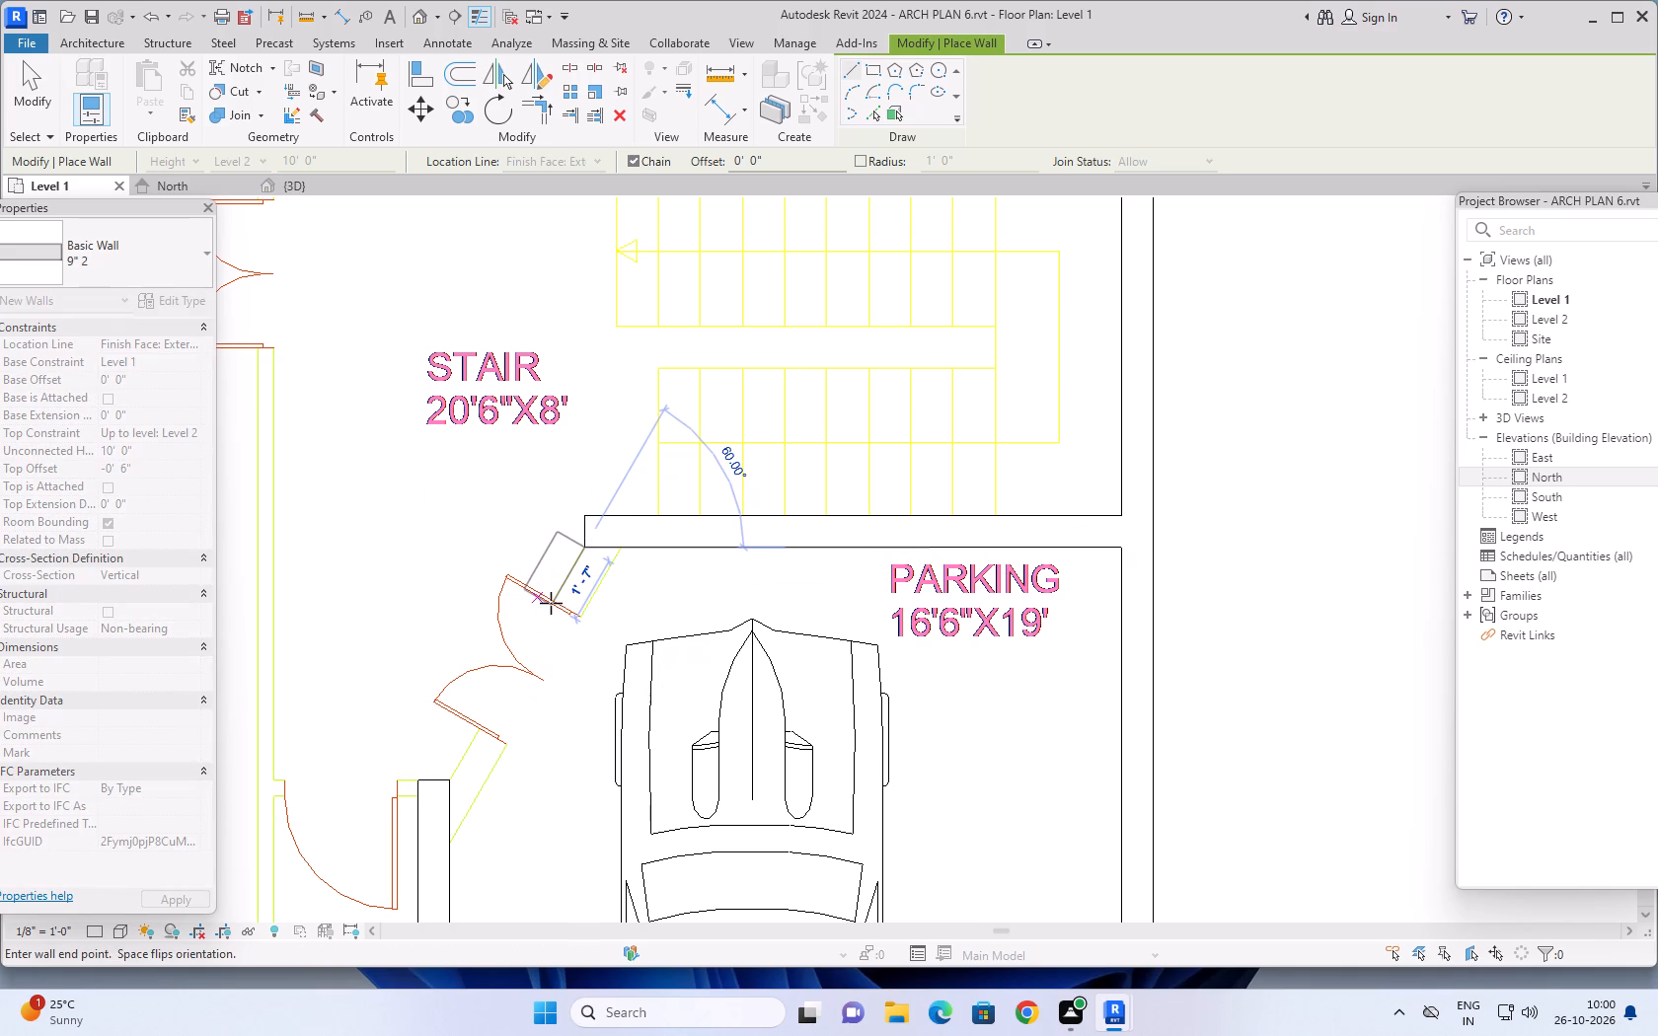
key("space")
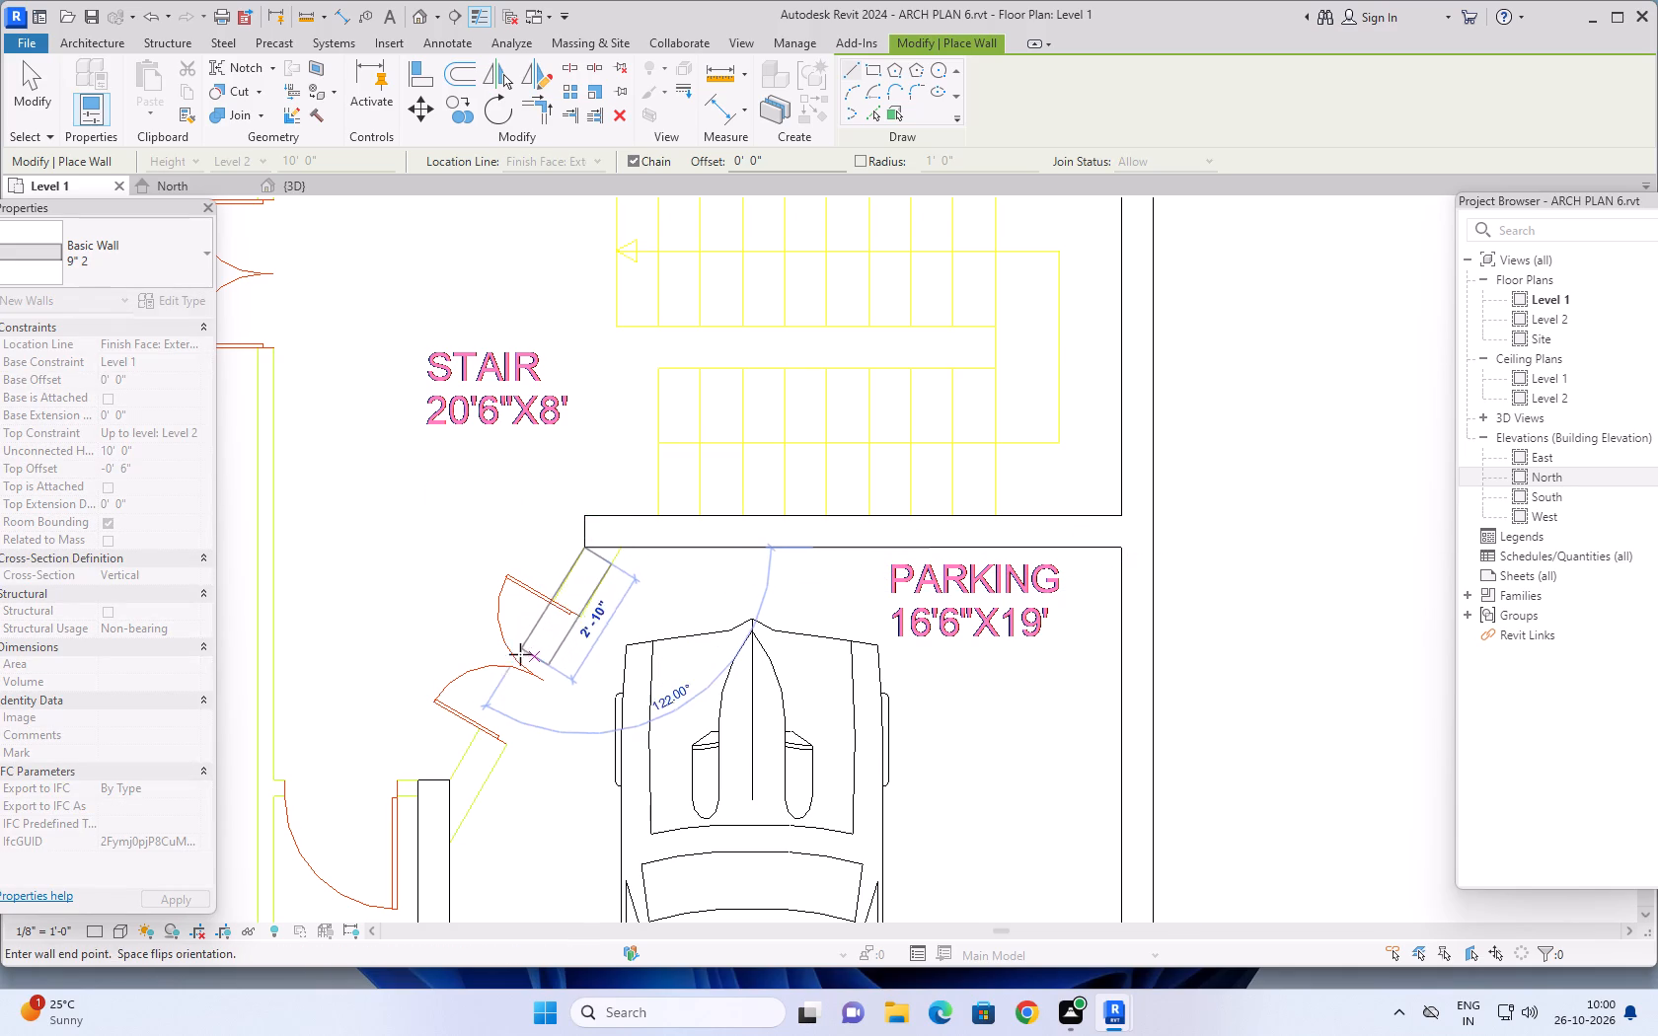
left_click(450, 780)
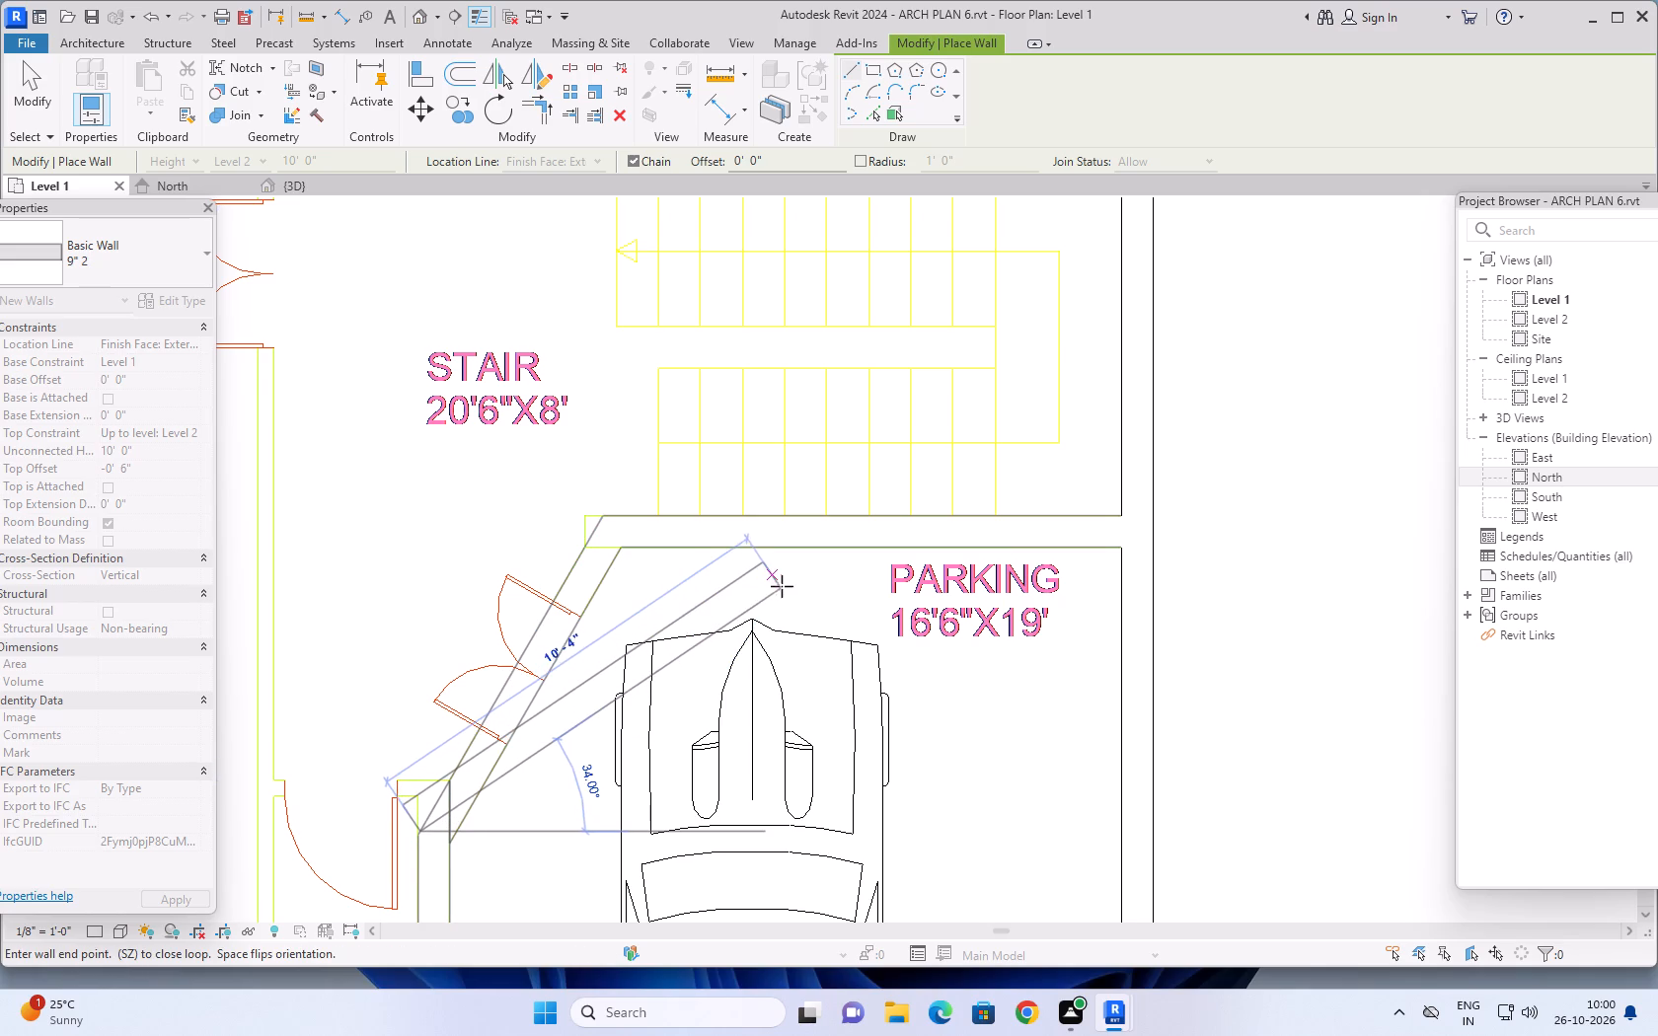
key("Escape")
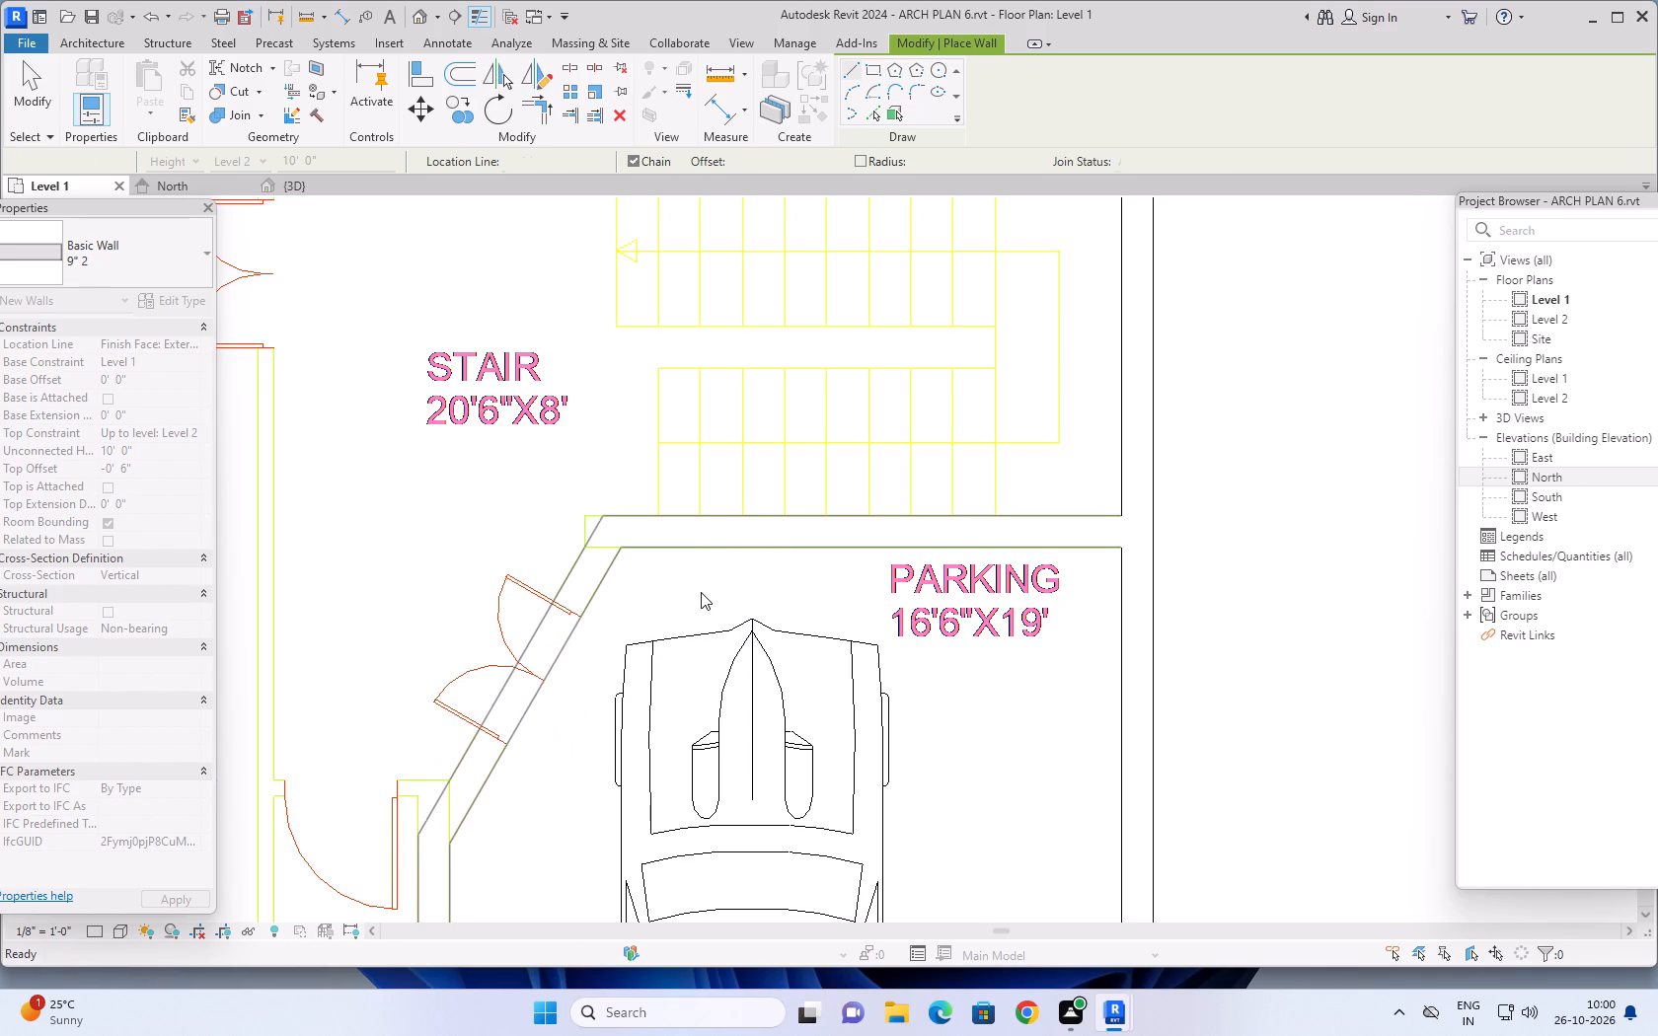
Review the drawn exterior walls against the whole Level 1 plan, from the parking area to the north side.
scroll(696, 592, "down", 7)
middle_click_drag(979, 586, 1029, 539)
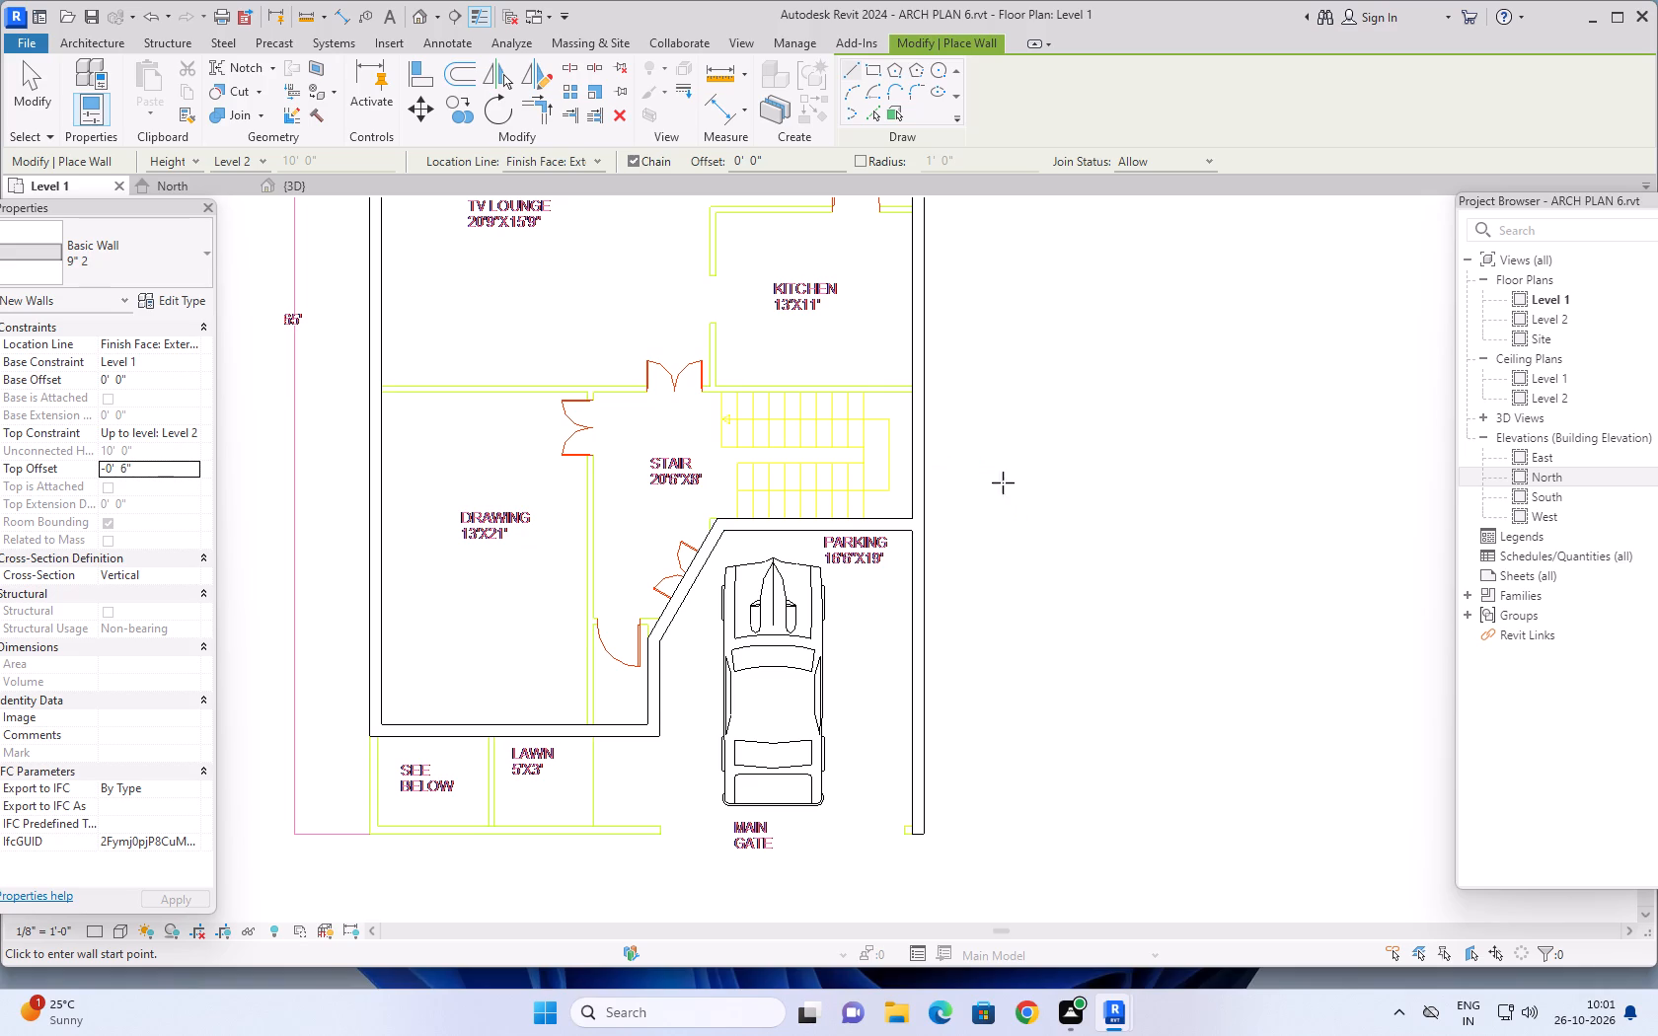
scroll(1171, 452, "down", 2)
middle_click_drag(1158, 419, 1158, 451)
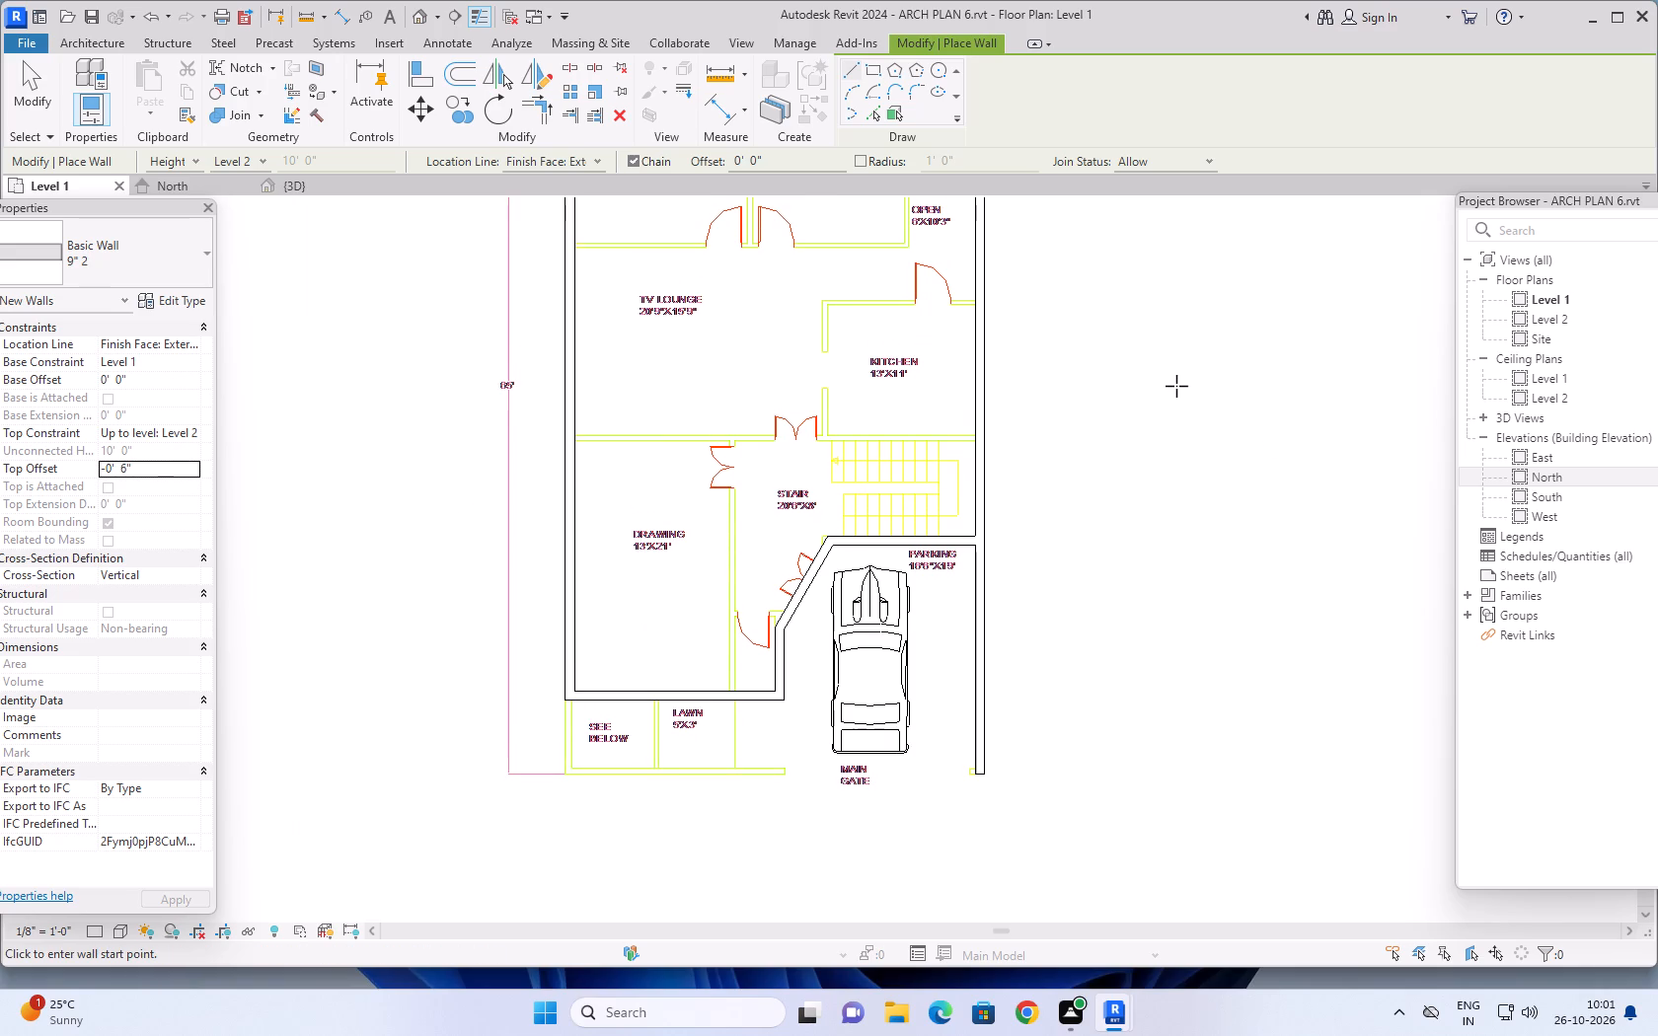
scroll(1177, 390, "down", 4)
middle_click_drag(1174, 359, 1132, 452)
scroll(924, 519, "up", 4)
scroll(1265, 478, "down", 3)
middle_click_drag(1286, 401, 1236, 466)
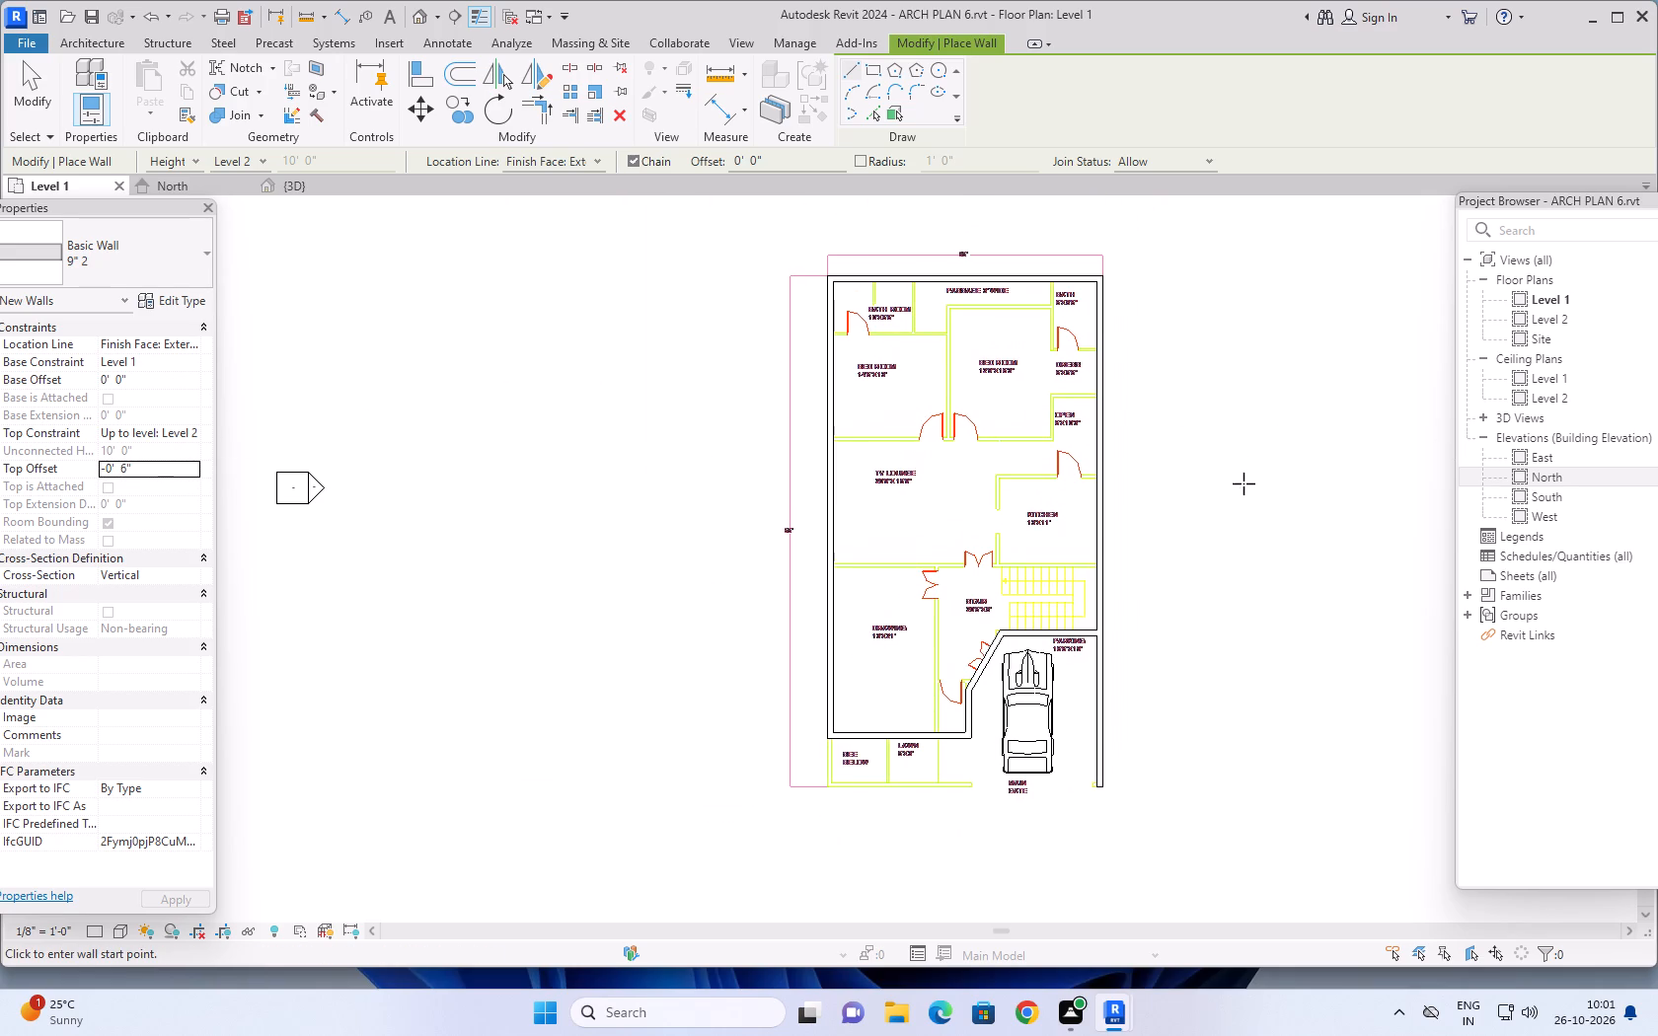
middle_click_drag(1243, 483, 1216, 437)
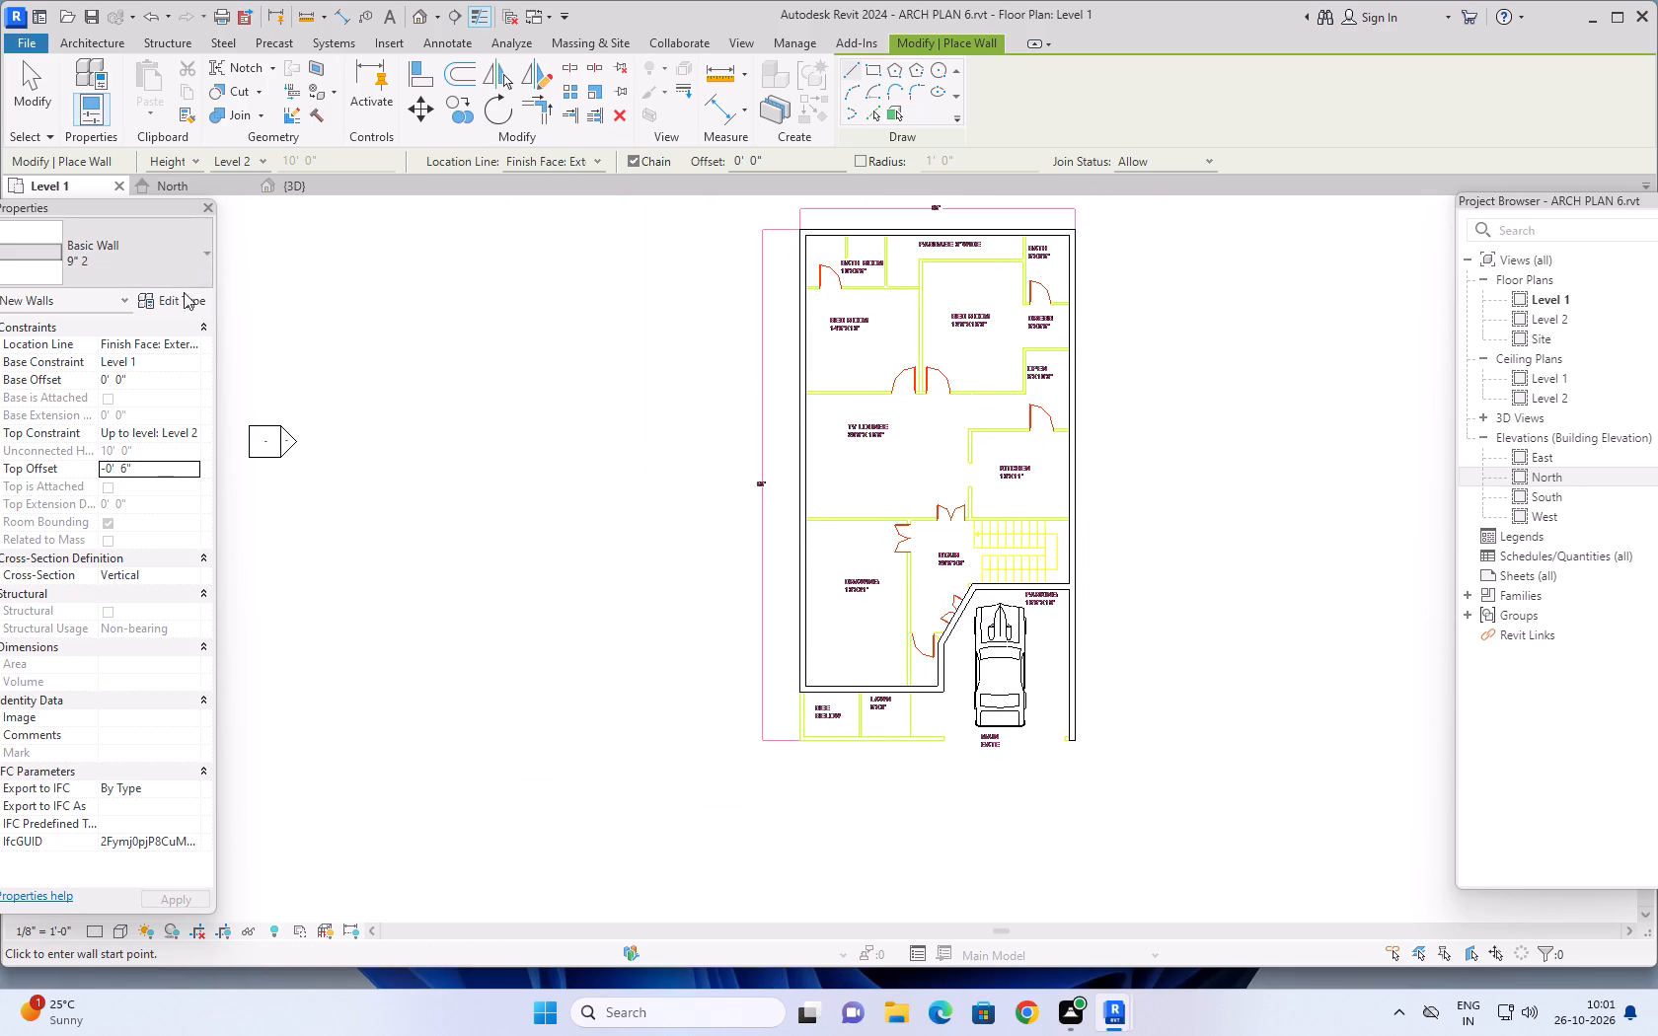
Duplicate the 9" 2 wall type as 6" and set its structure layer thickness to 6".
left_click(178, 304)
left_click(1279, 332)
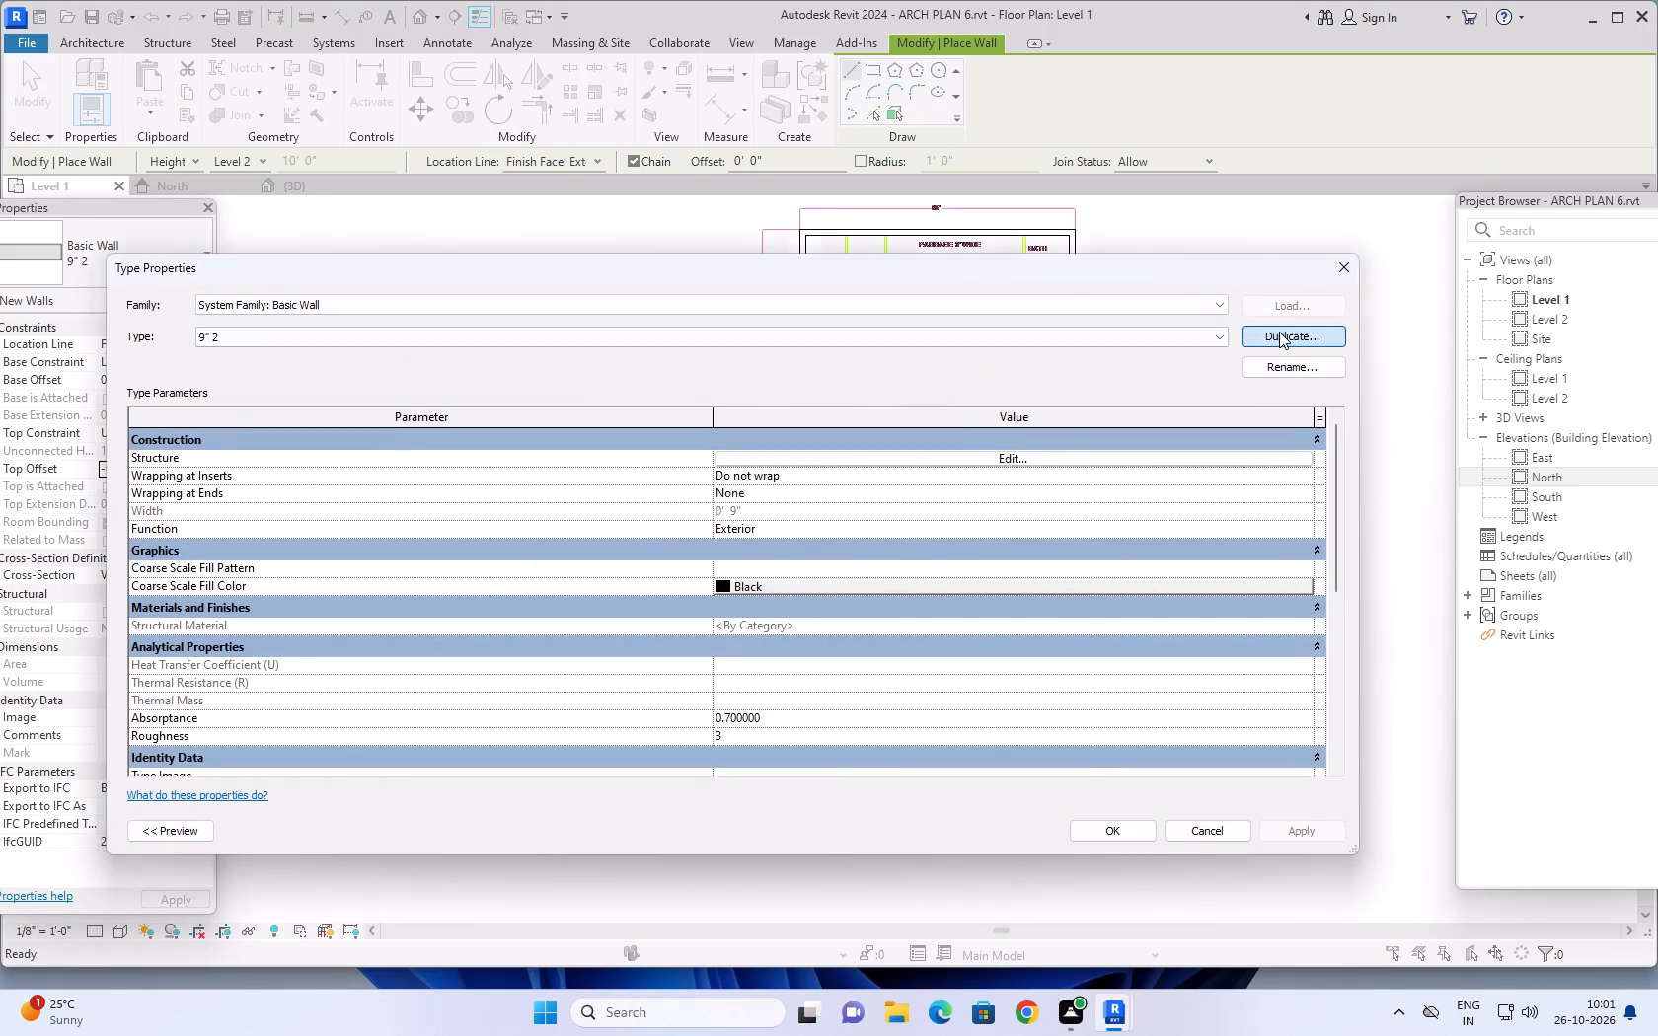
type("6\"")
key("Return")
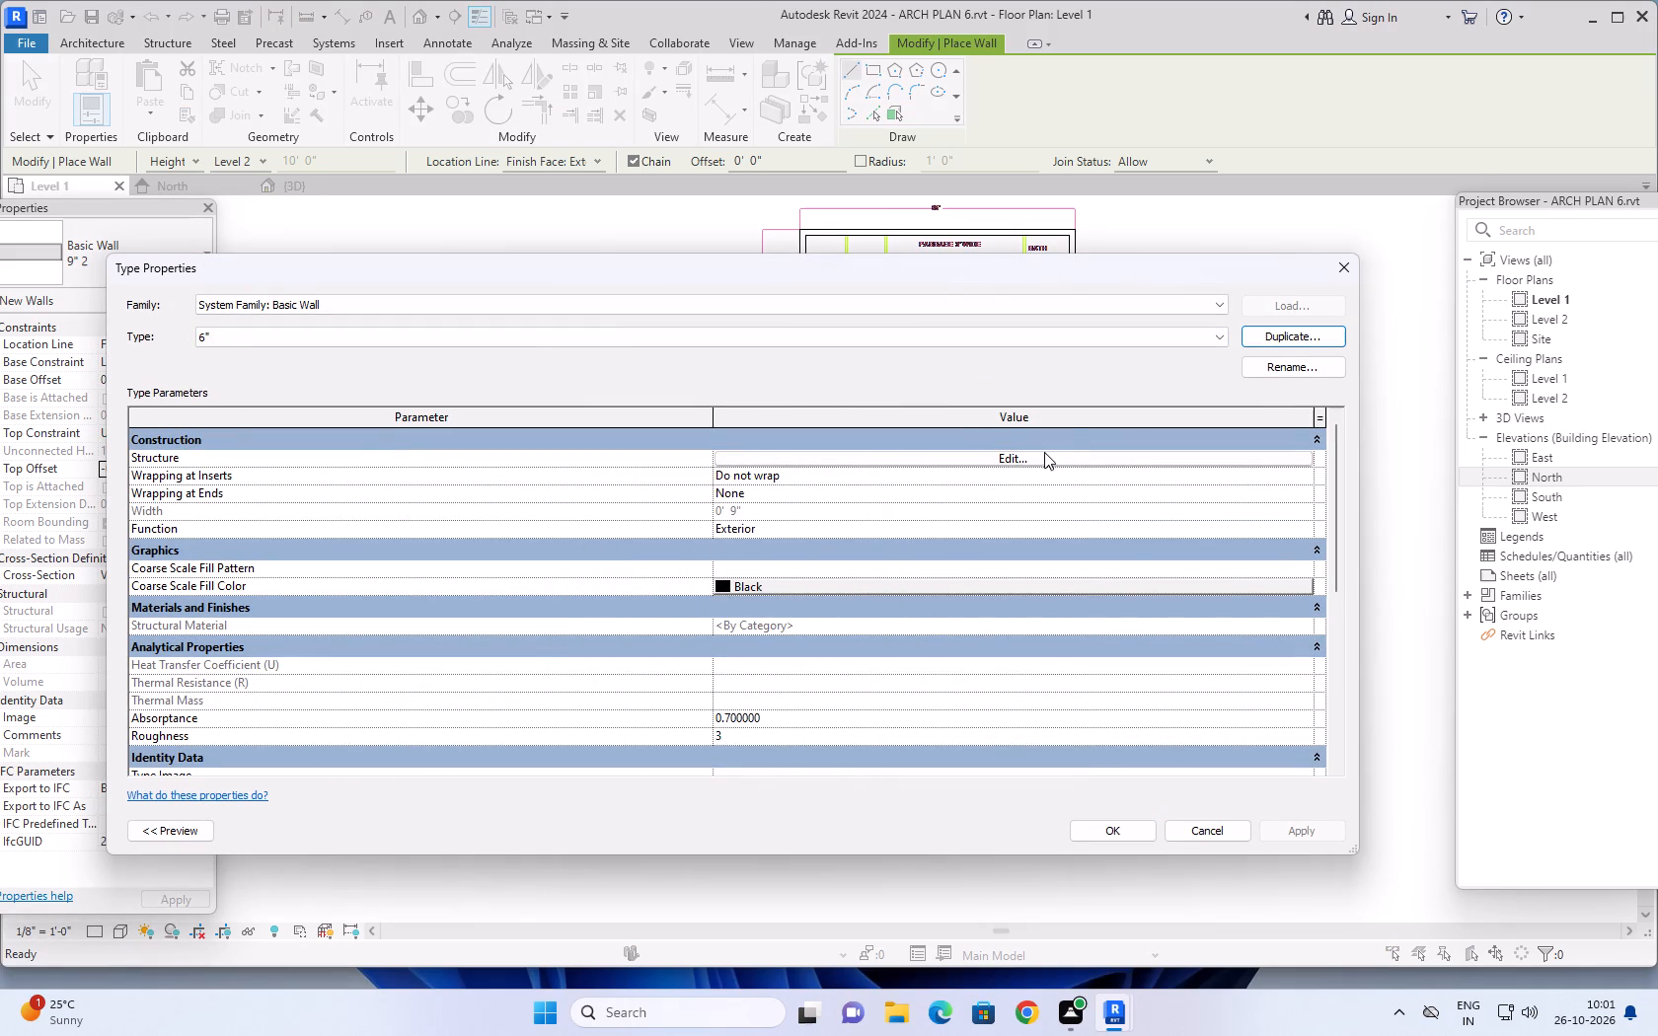
left_click(1042, 453)
left_click(753, 455)
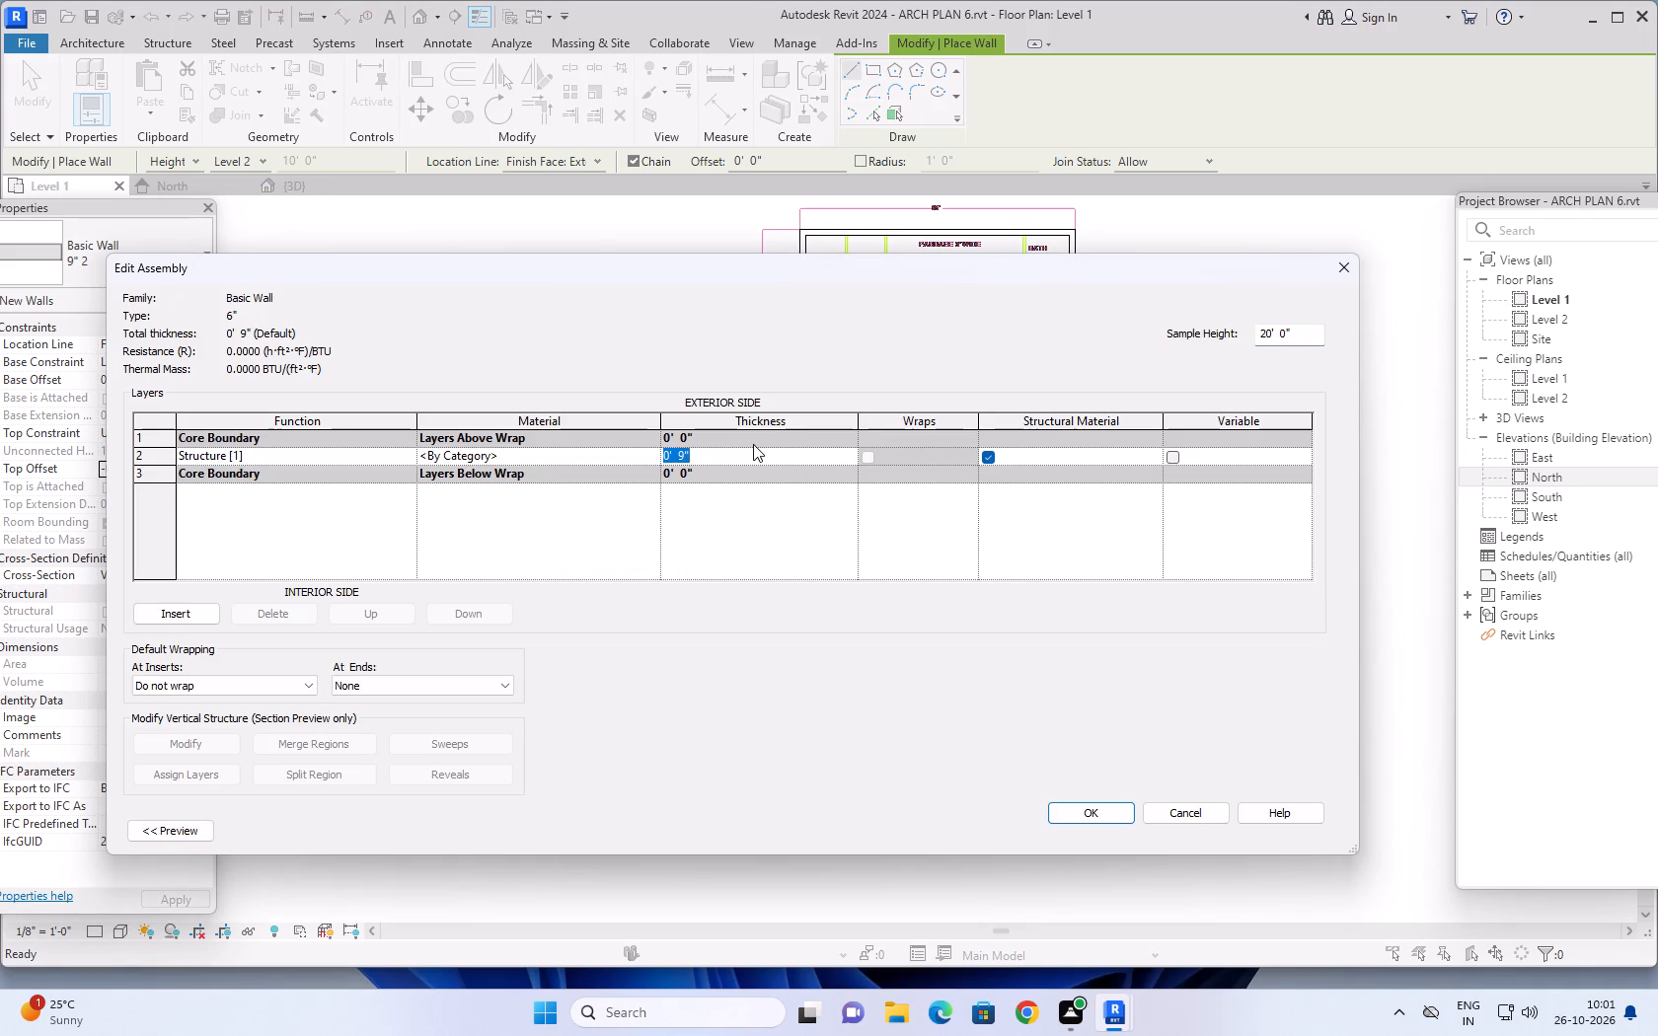
key("6")
key("shift+quotedbl")
left_click(1113, 816)
scroll(839, 543, "down", 2)
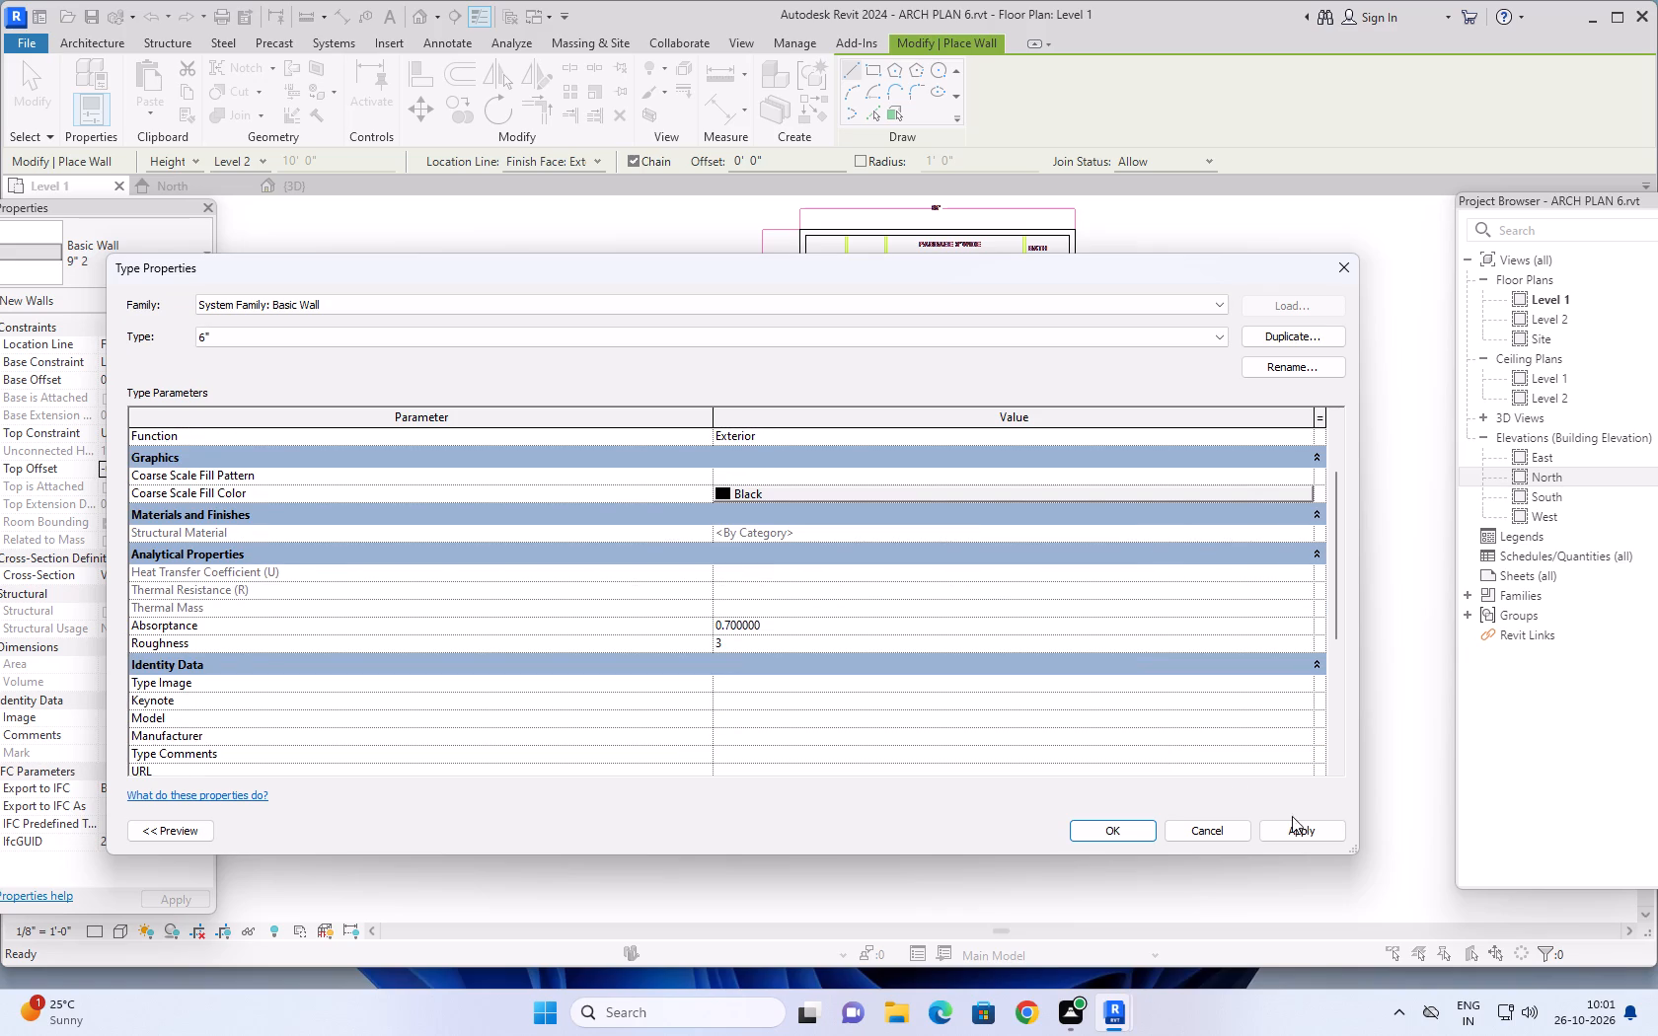
left_click(1316, 832)
left_click(1130, 831)
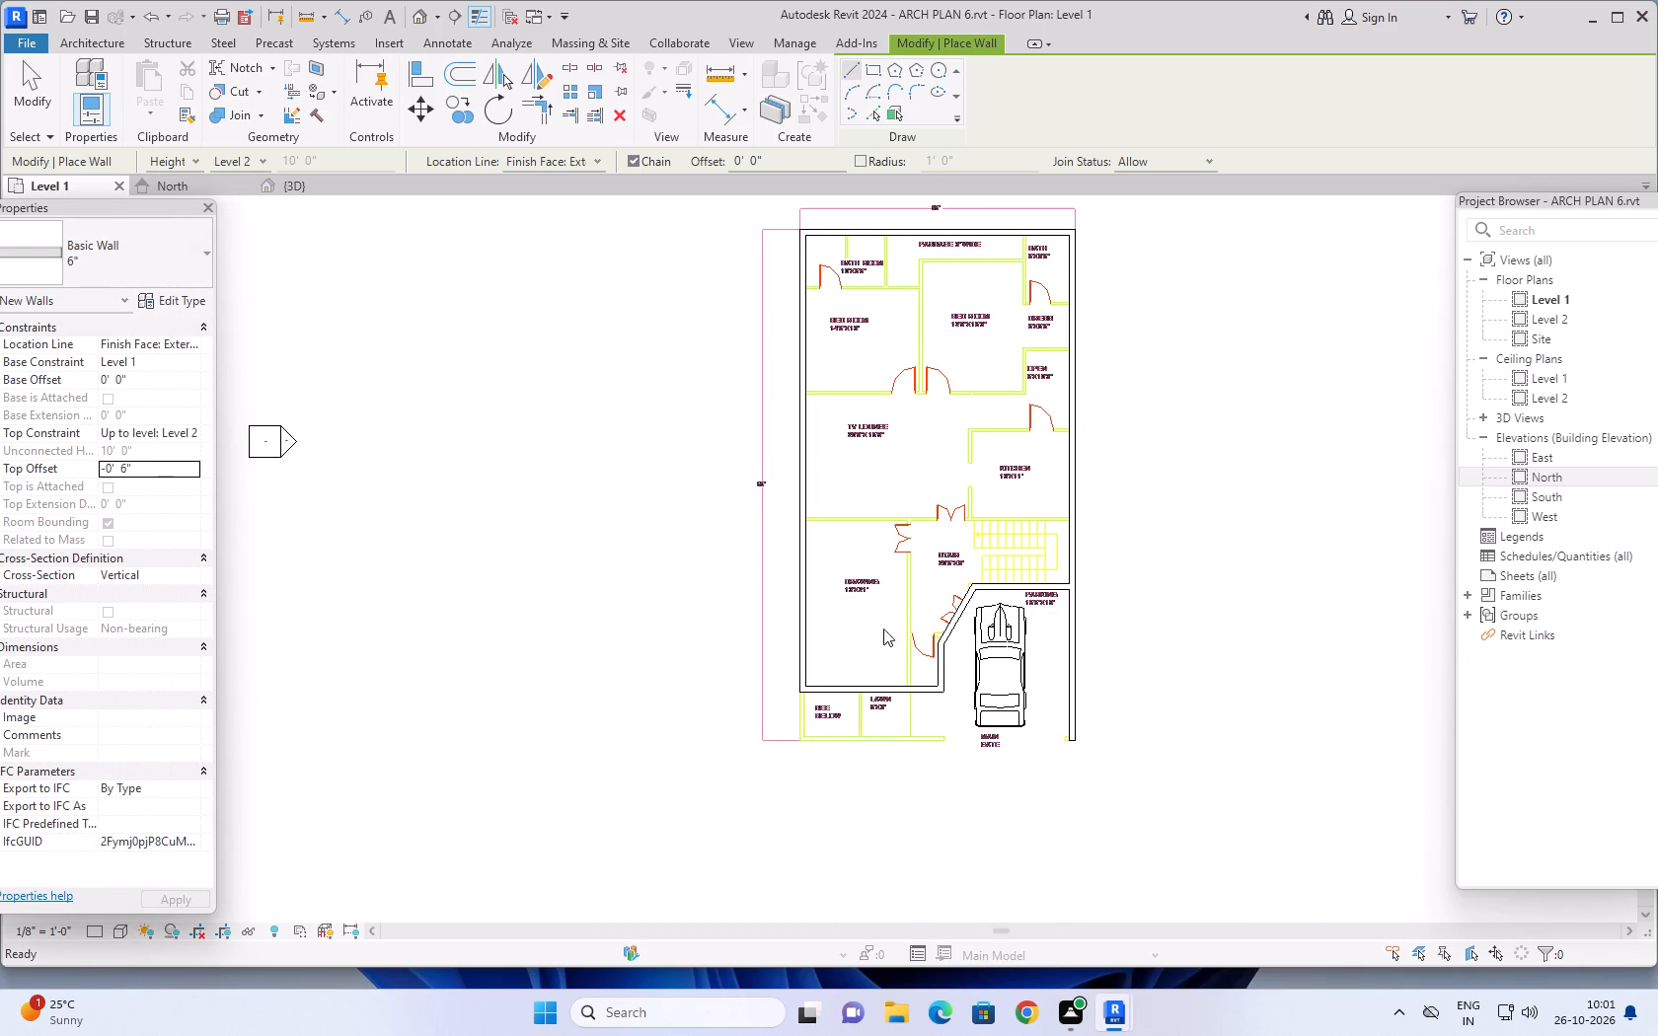
Draw 6" walls around SEE BELOW and LAWN, flipped inward, from the drawing room's outer south-west corner south and east to the MAIN GATE opening.
scroll(838, 723, "up", 10)
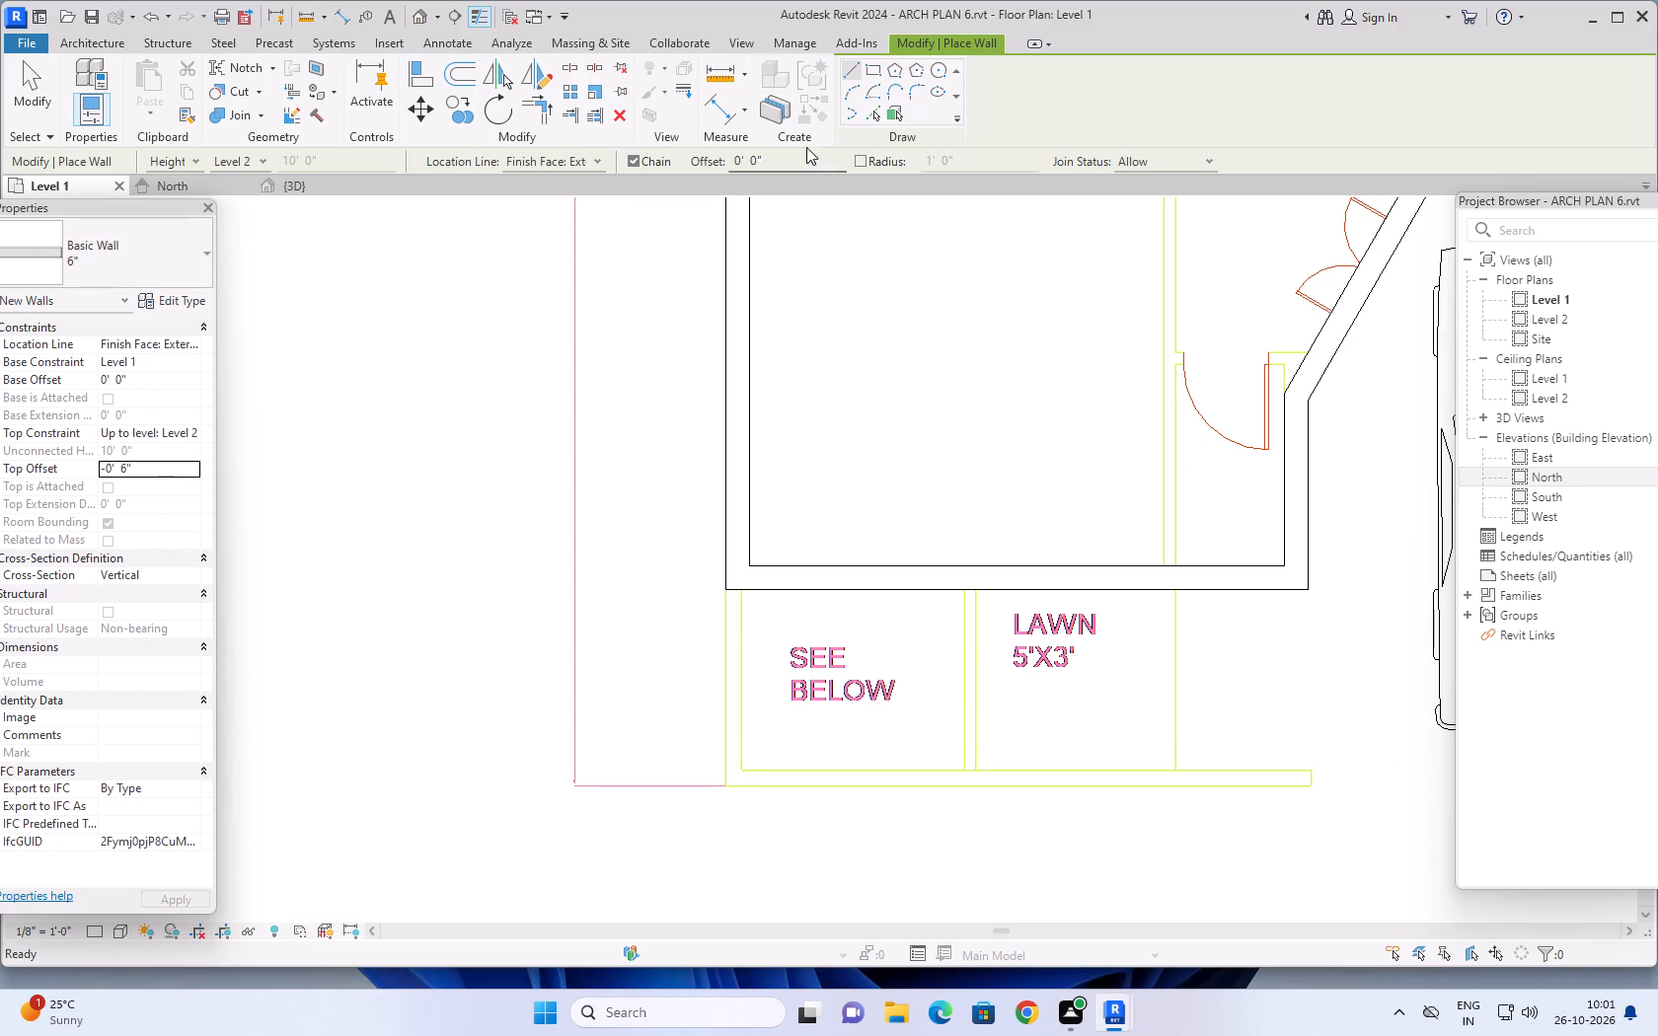
left_click(856, 67)
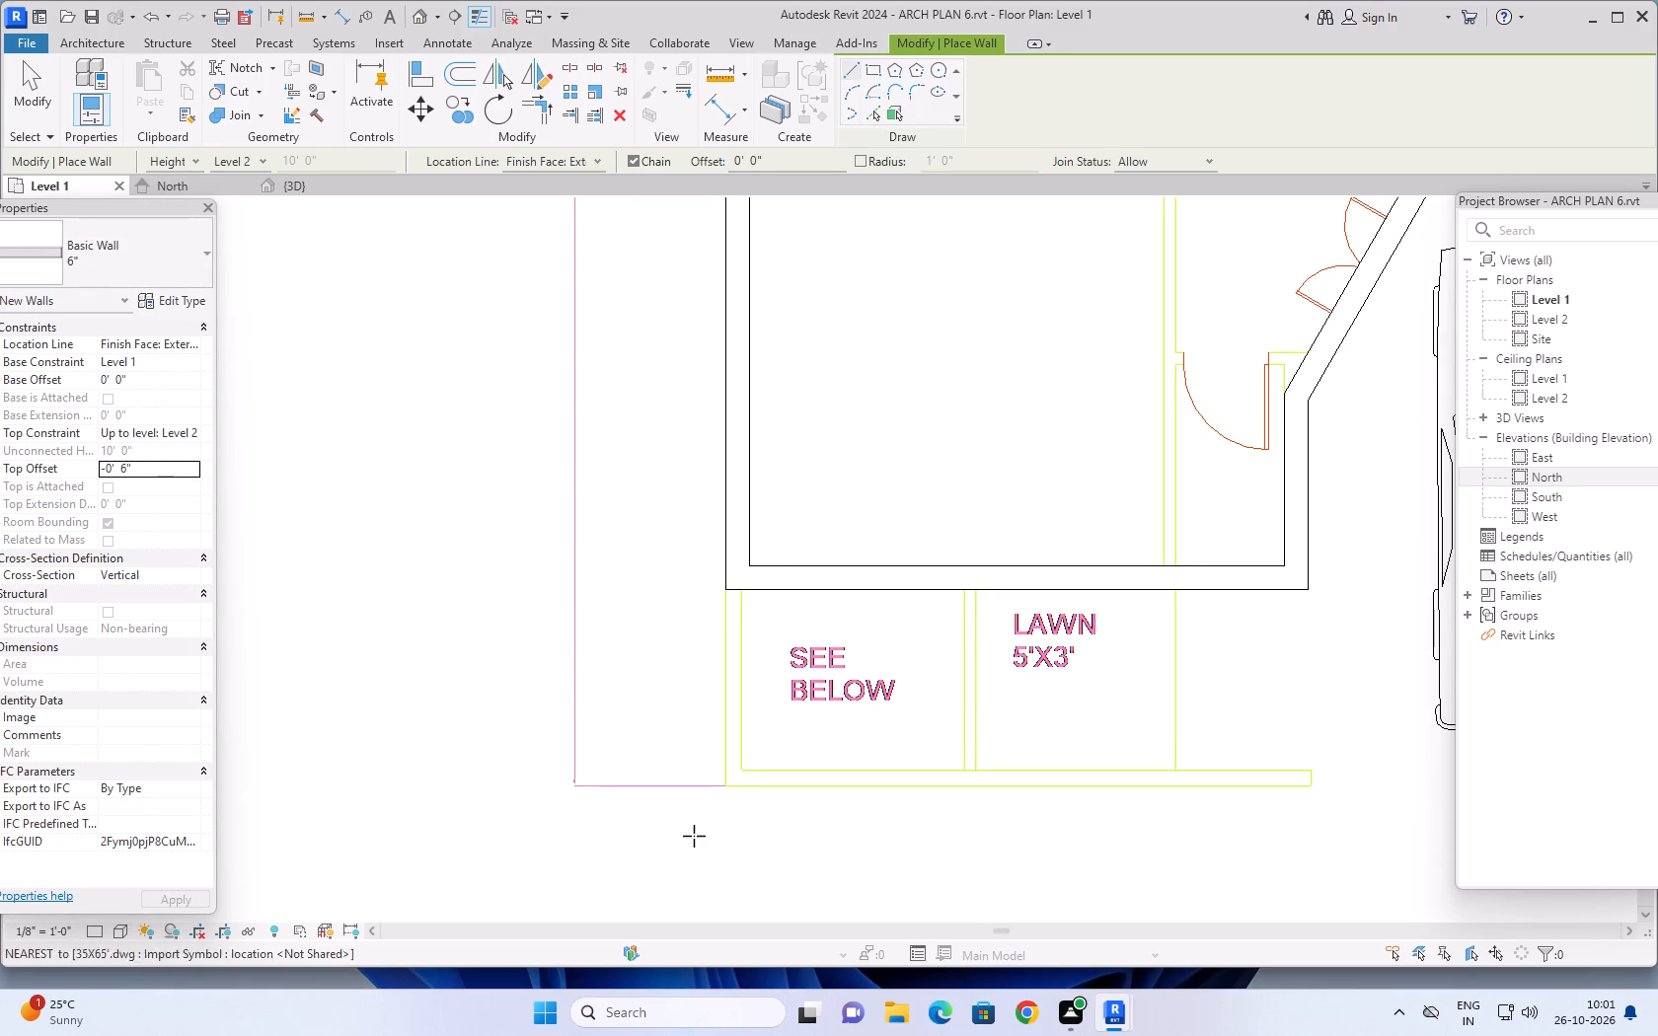
left_click(725, 589)
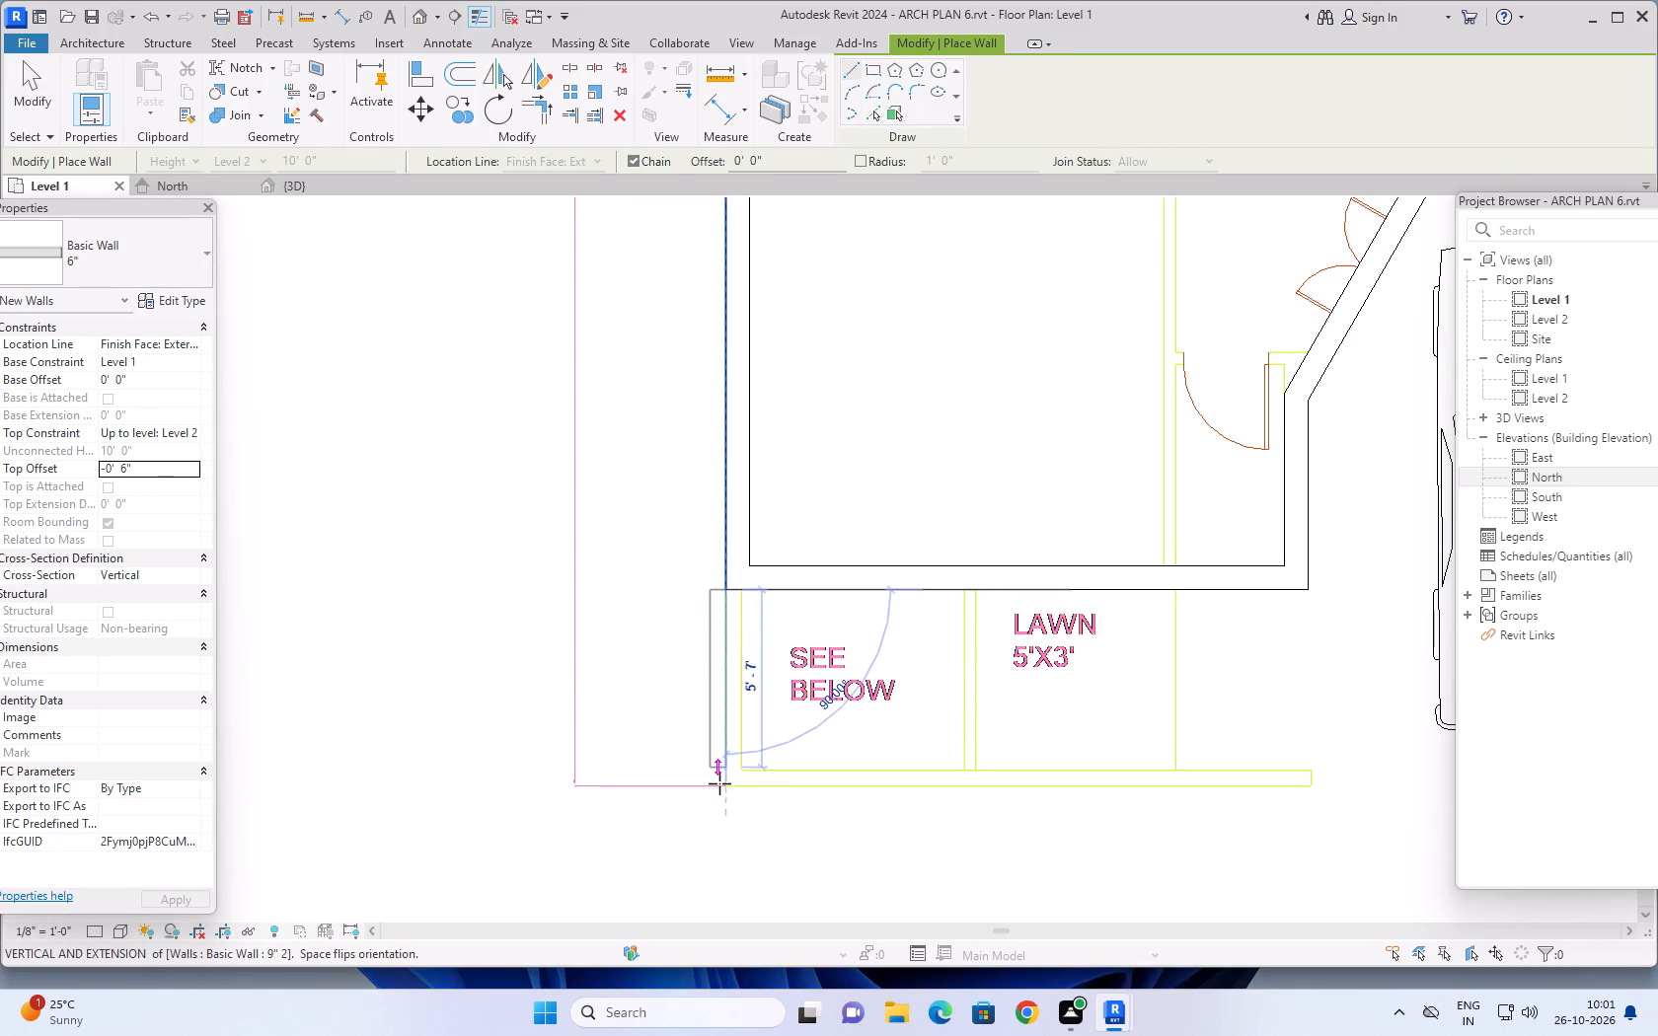
key("space")
left_click(729, 785)
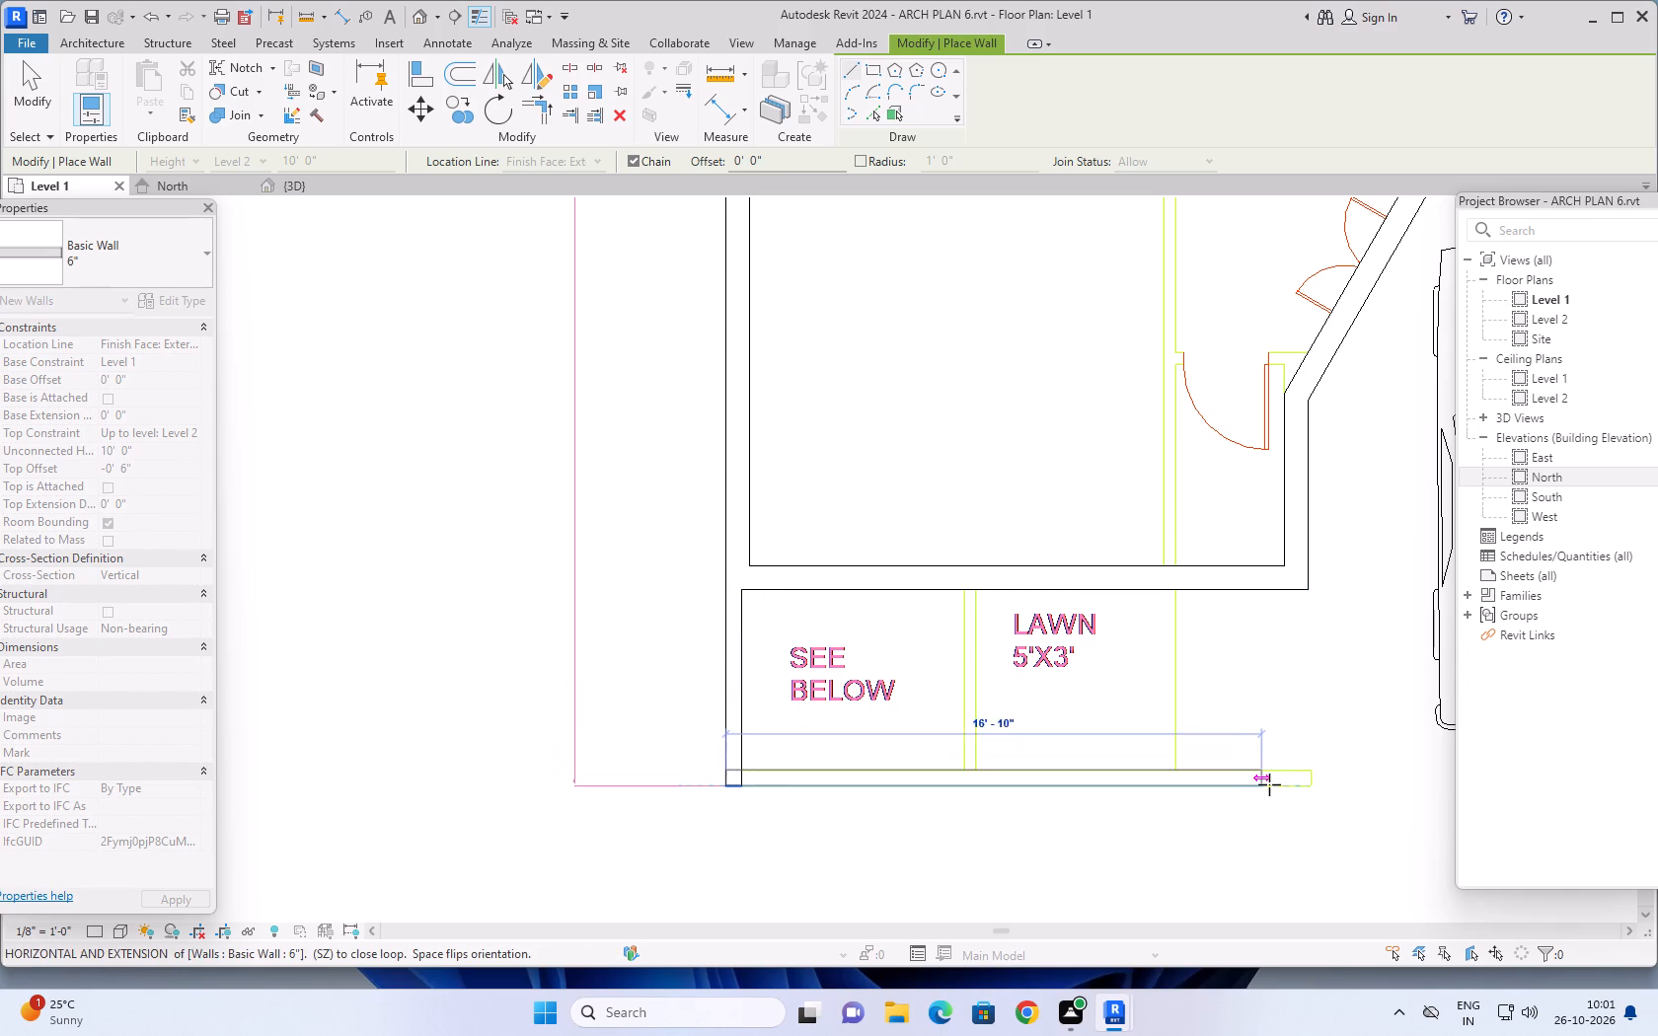
left_click(1312, 779)
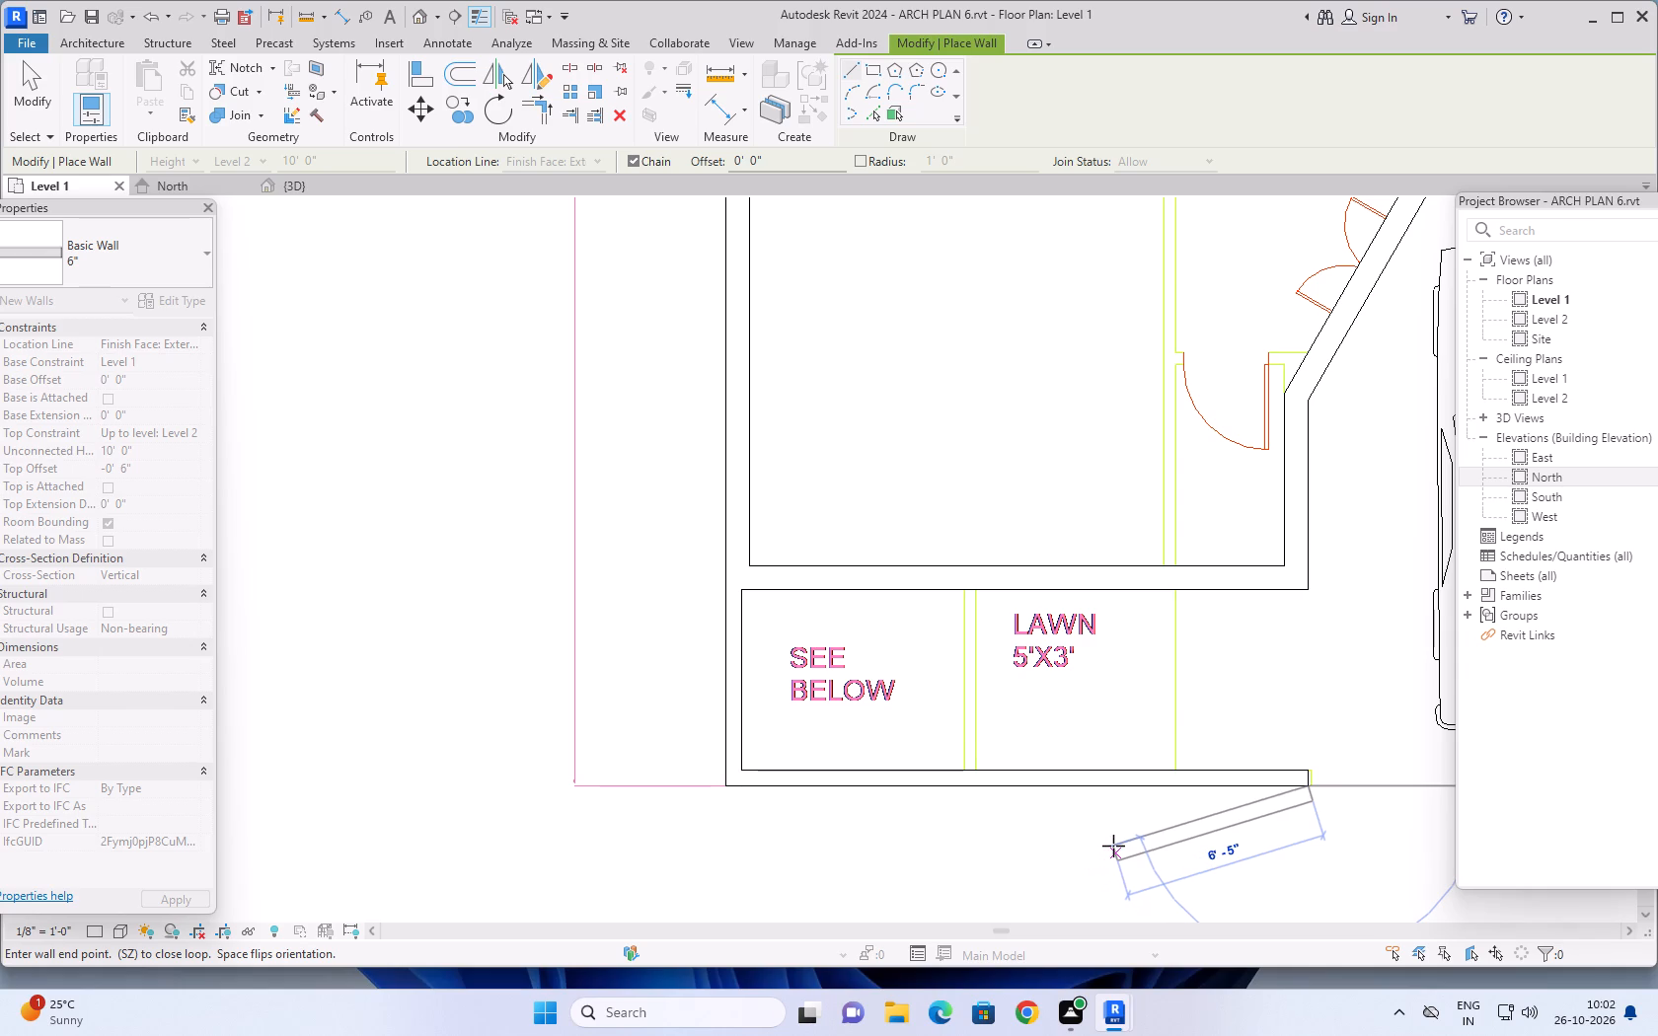
key("Escape")
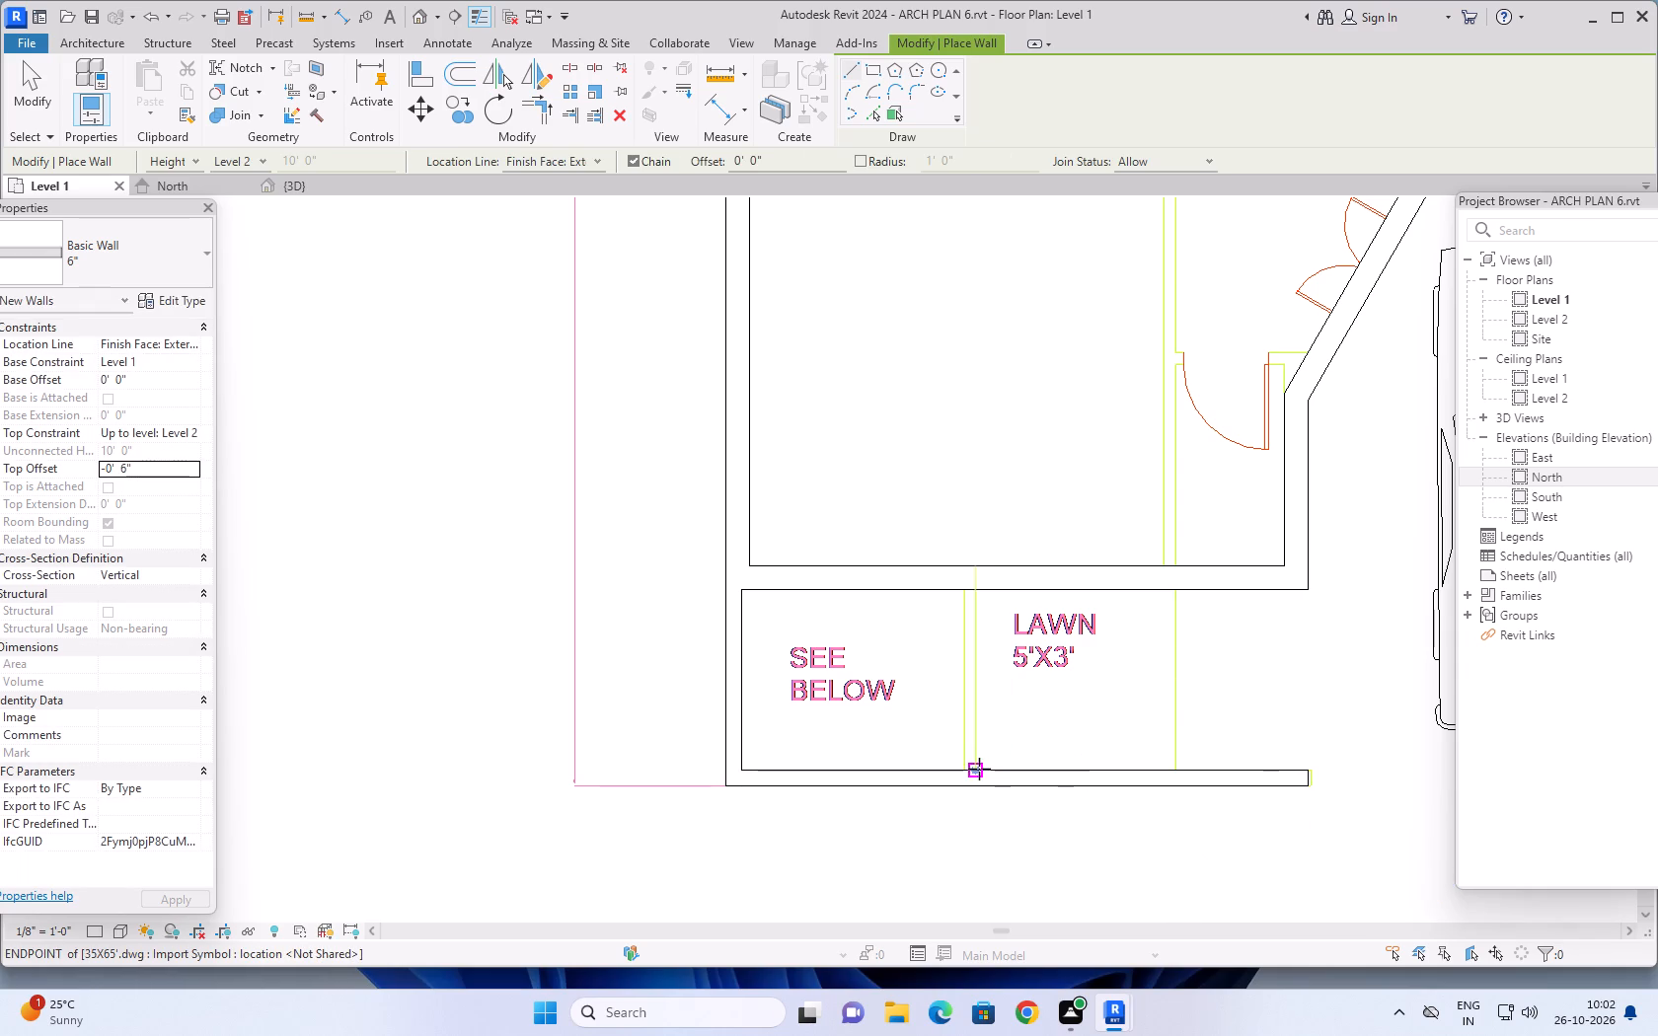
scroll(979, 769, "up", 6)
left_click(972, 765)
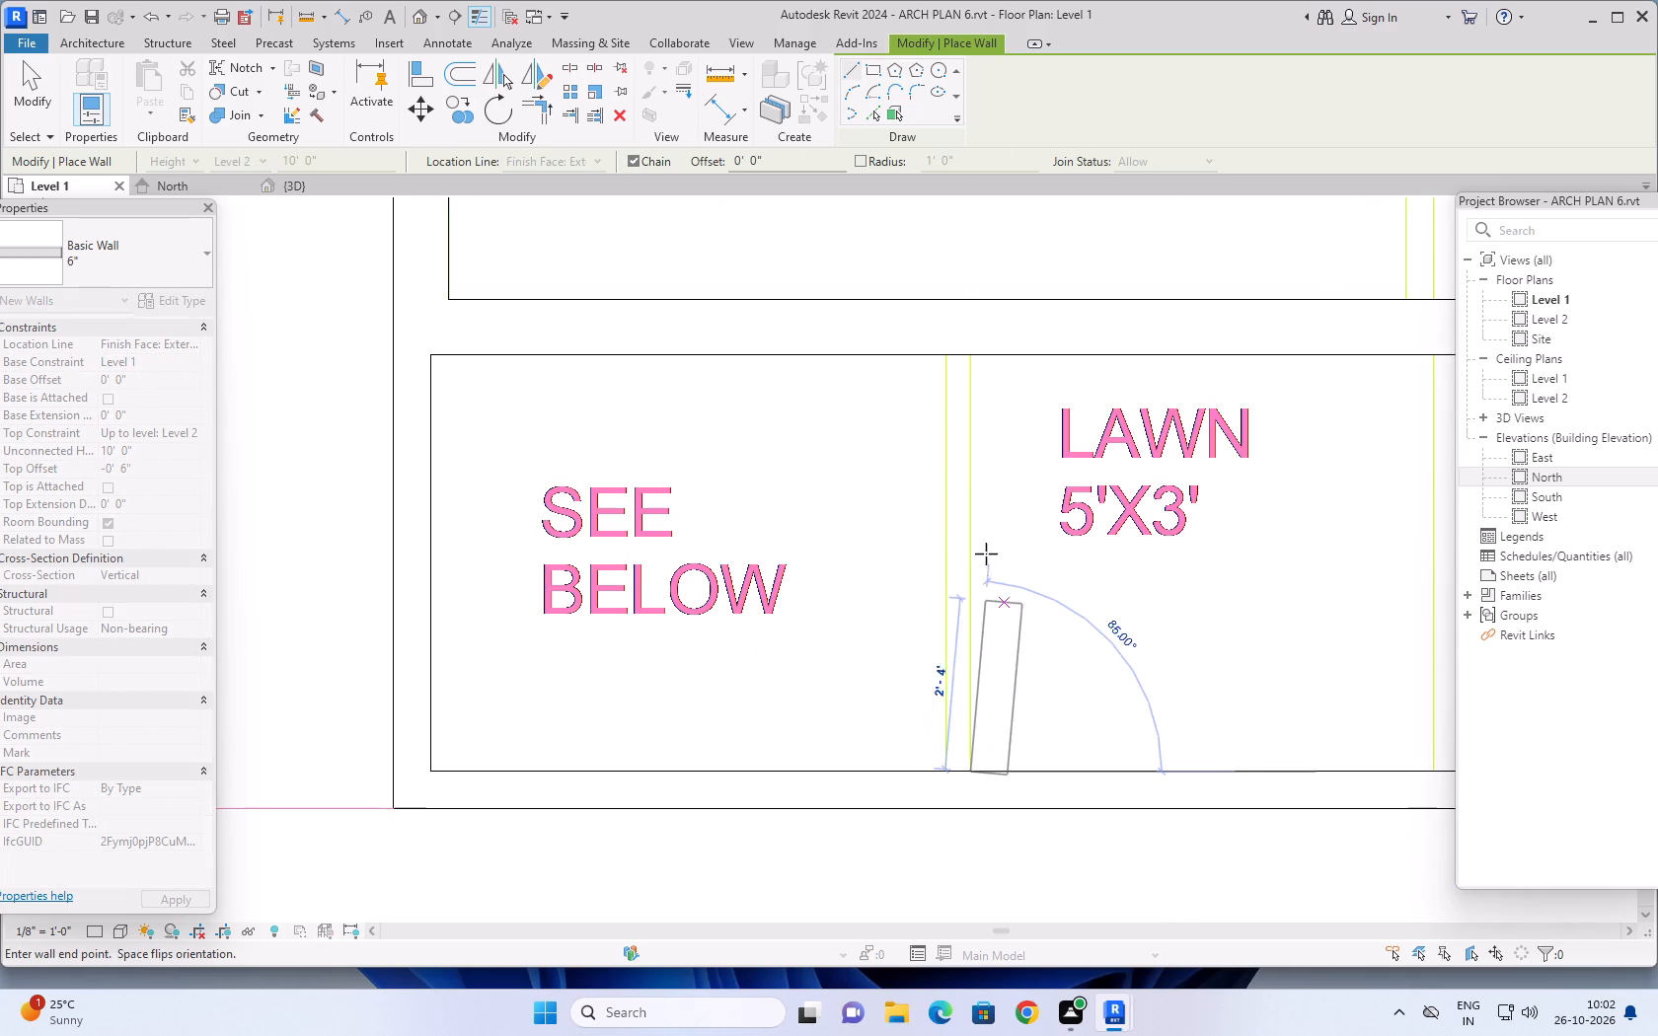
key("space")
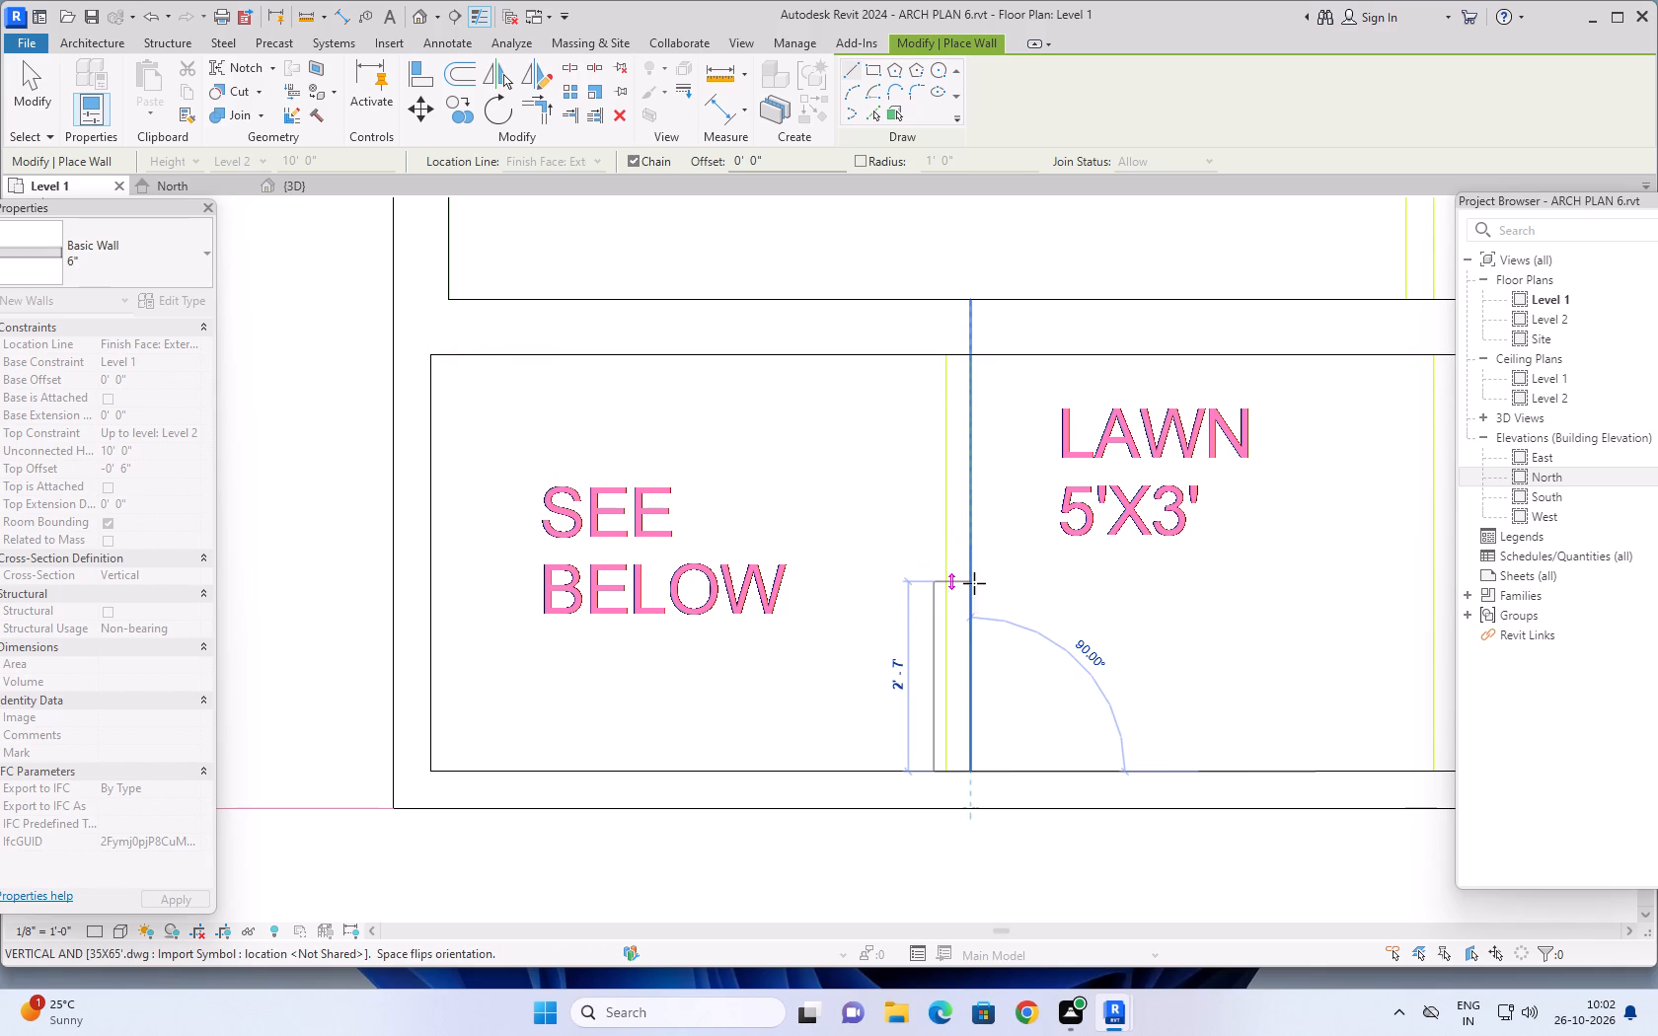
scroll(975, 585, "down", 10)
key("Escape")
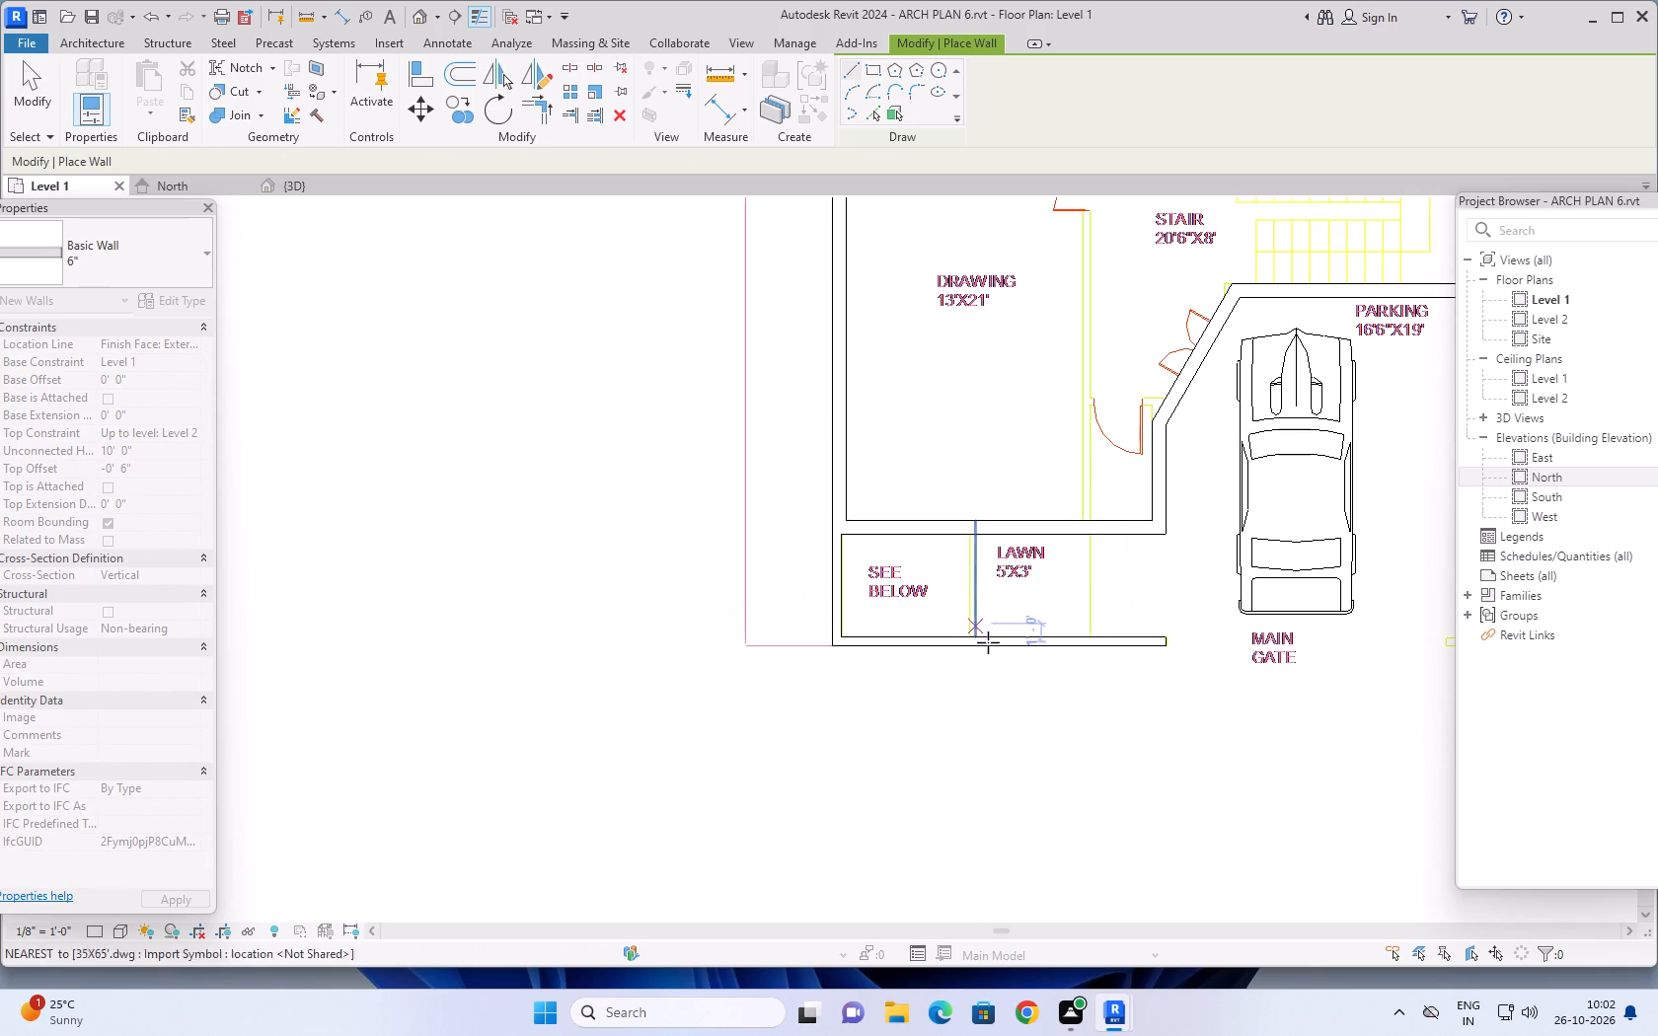
Examine the interior partitions around the 14'6"X13' bed room and the adjoining bath room on the imported plan.
scroll(1003, 664, "down", 7)
middle_click_drag(1100, 717, 995, 783)
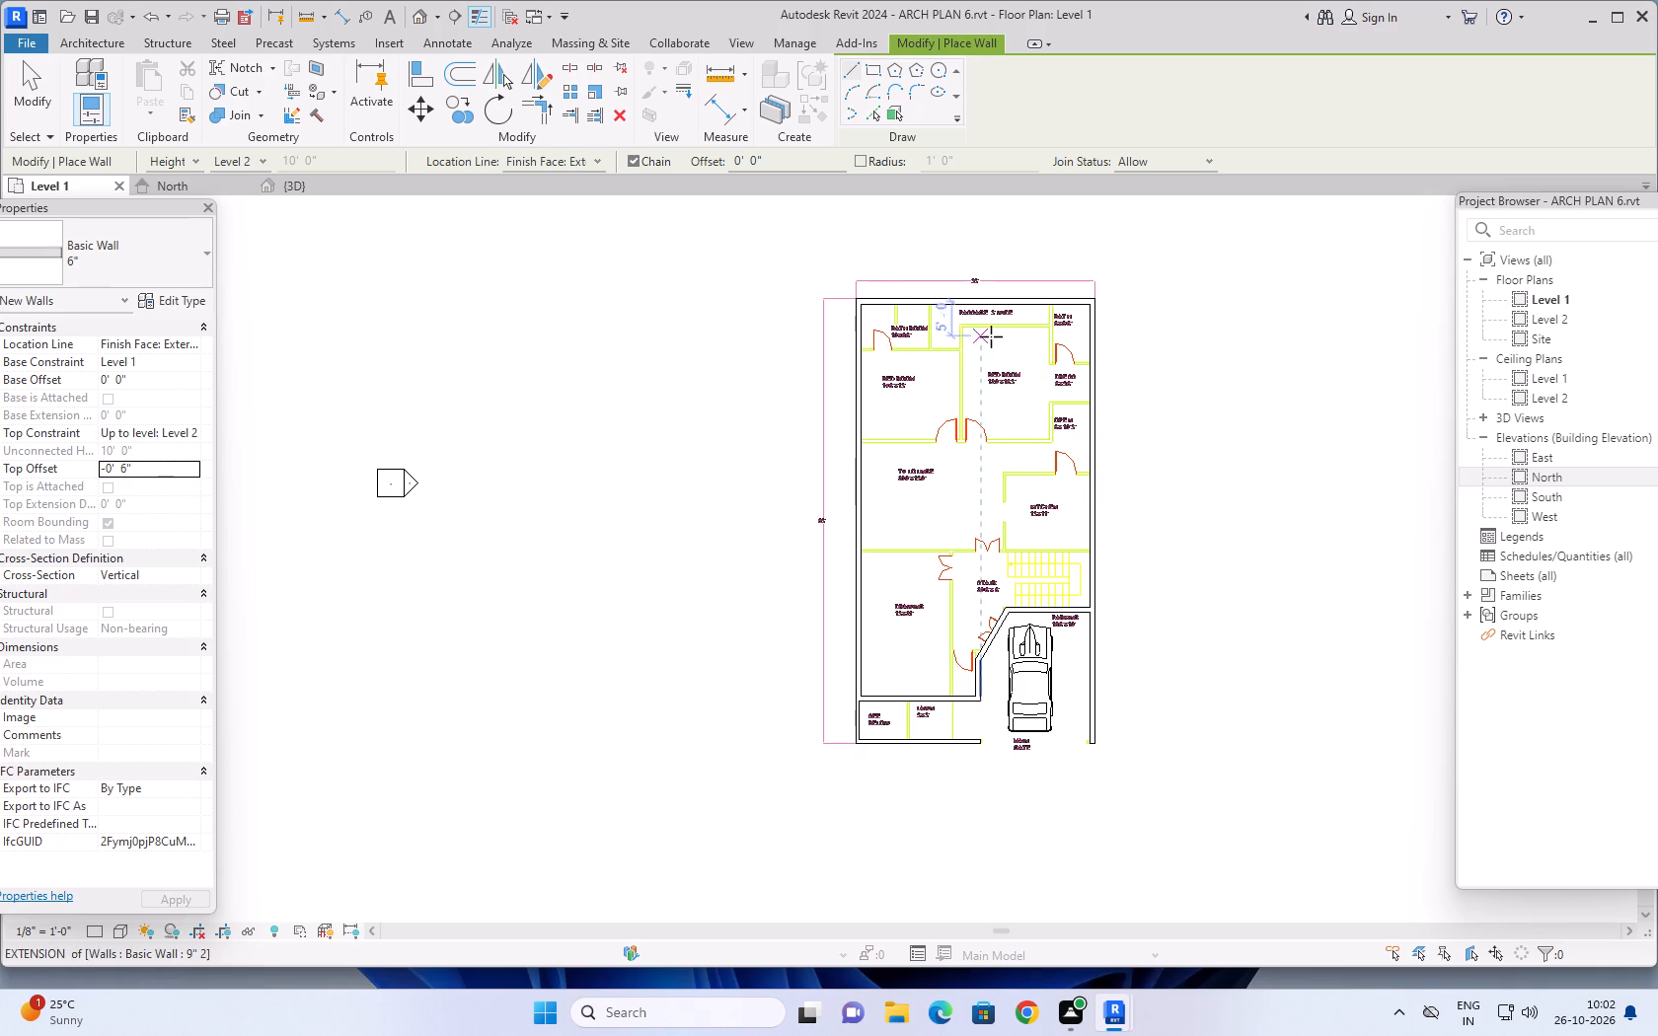
scroll(992, 336, "up", 4)
scroll(855, 347, "up", 5)
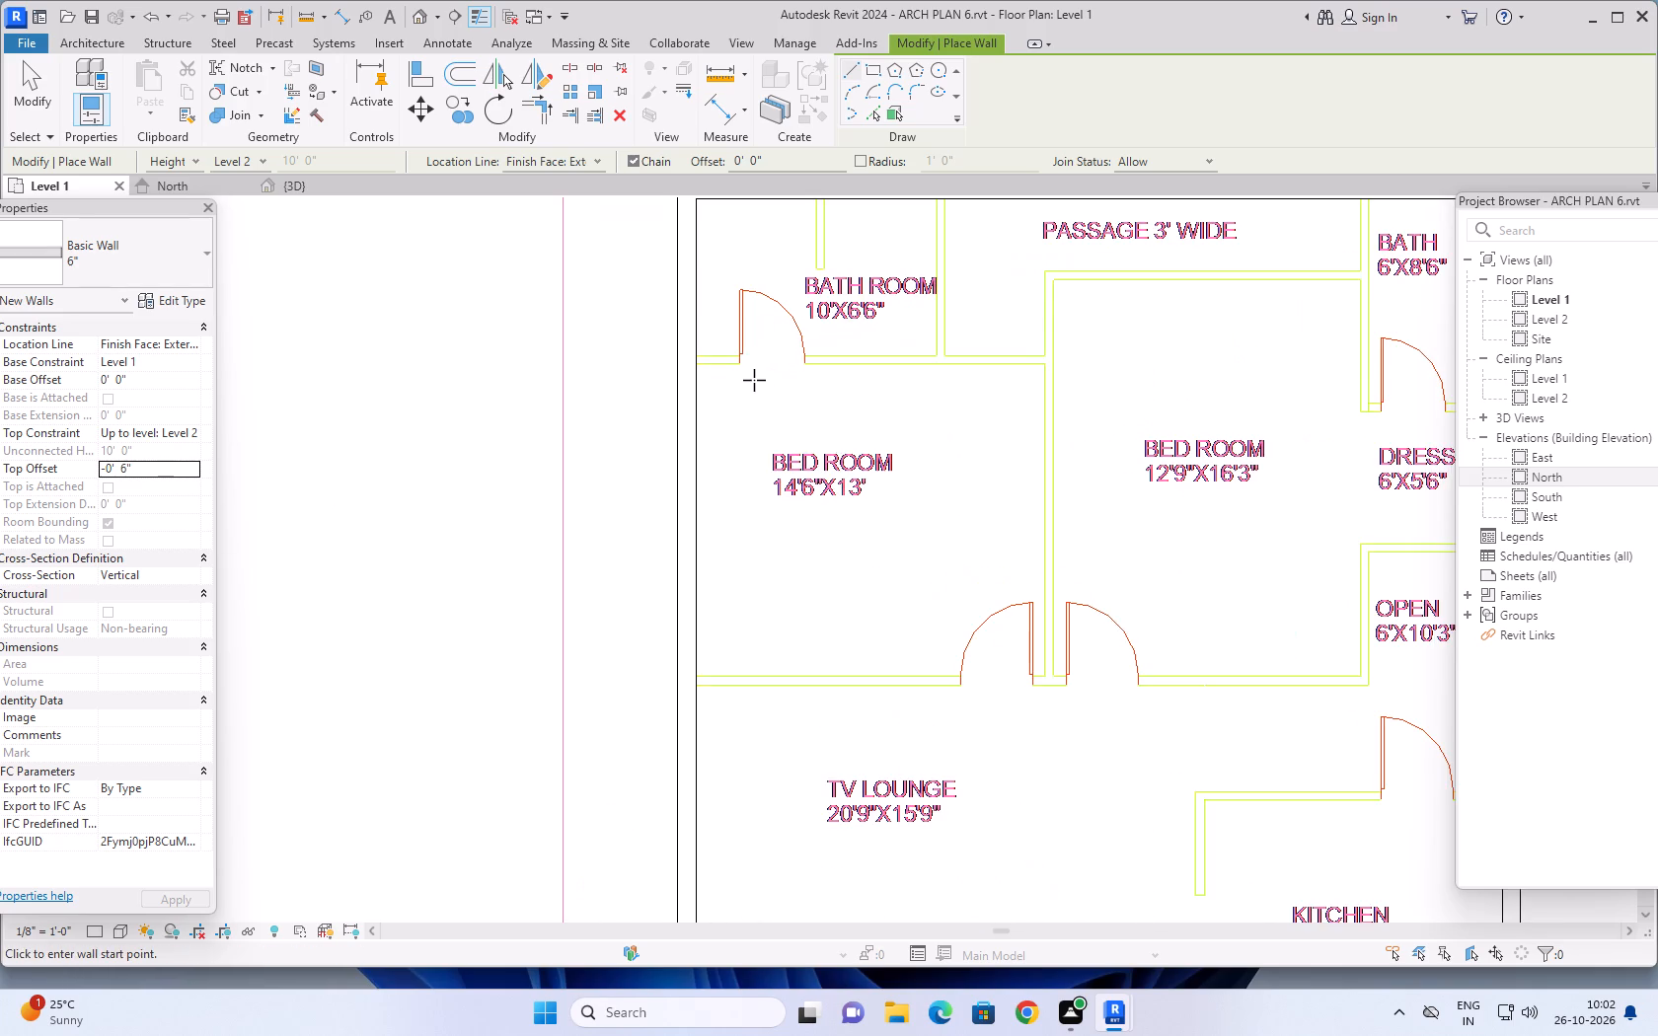
scroll(716, 374, "up", 4)
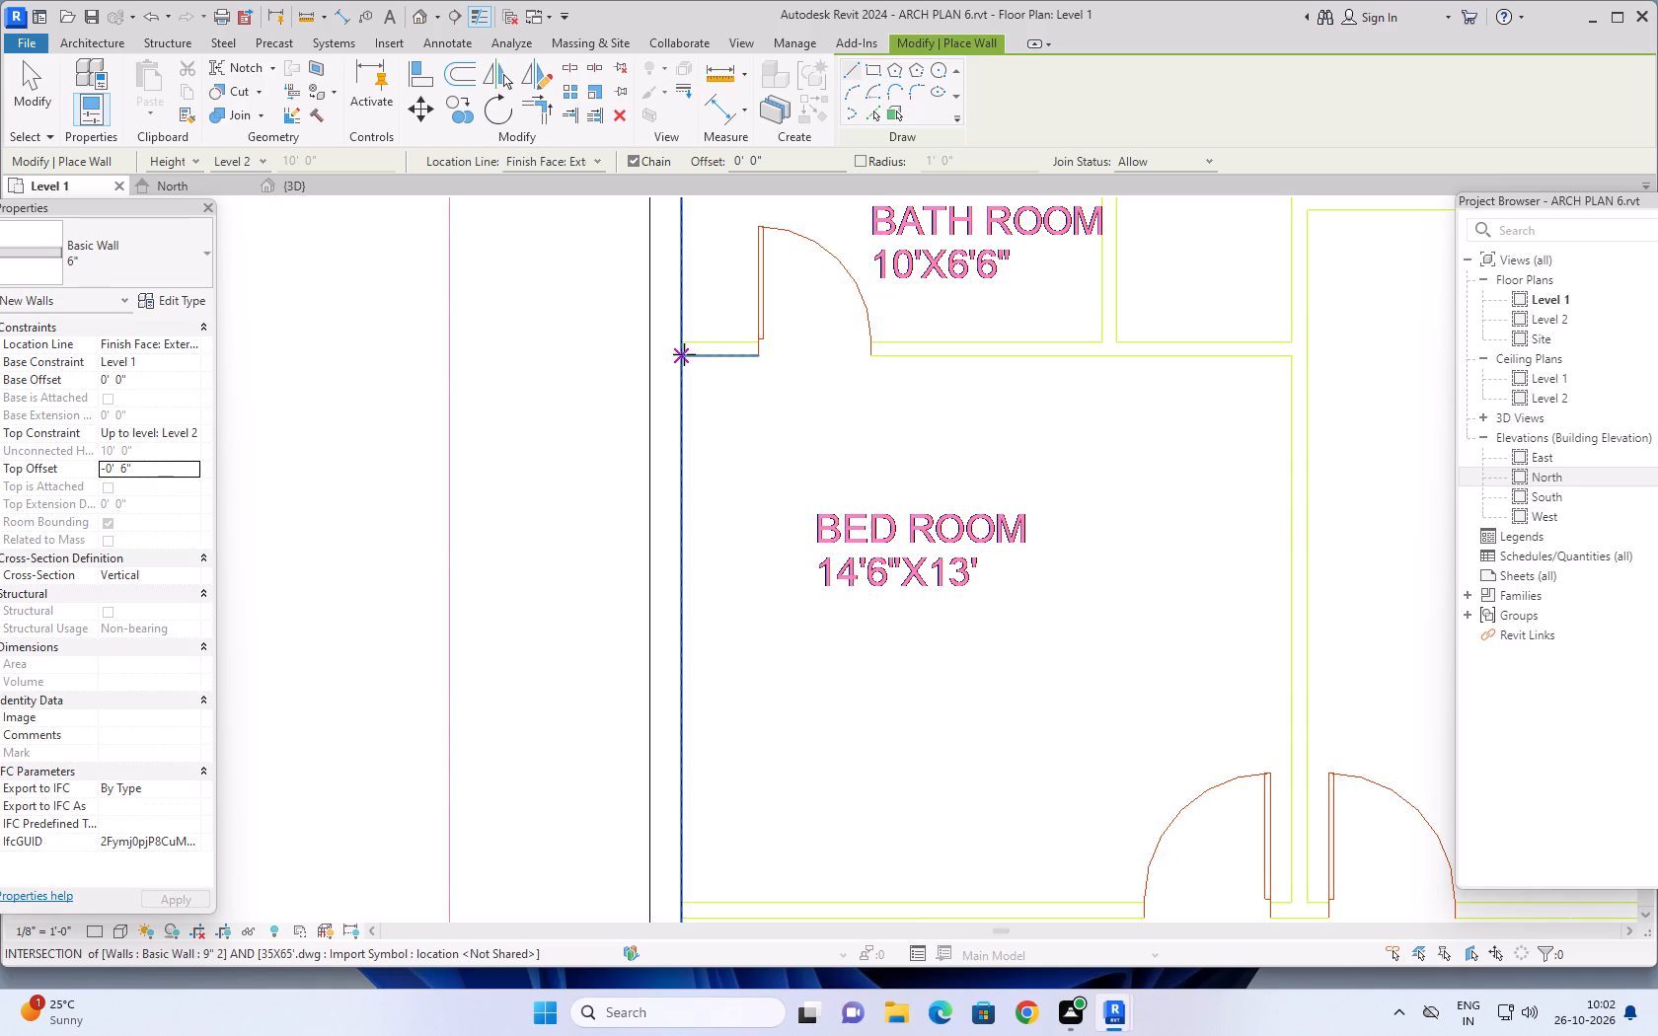
scroll(816, 402, "down", 9)
scroll(915, 433, "down", 5)
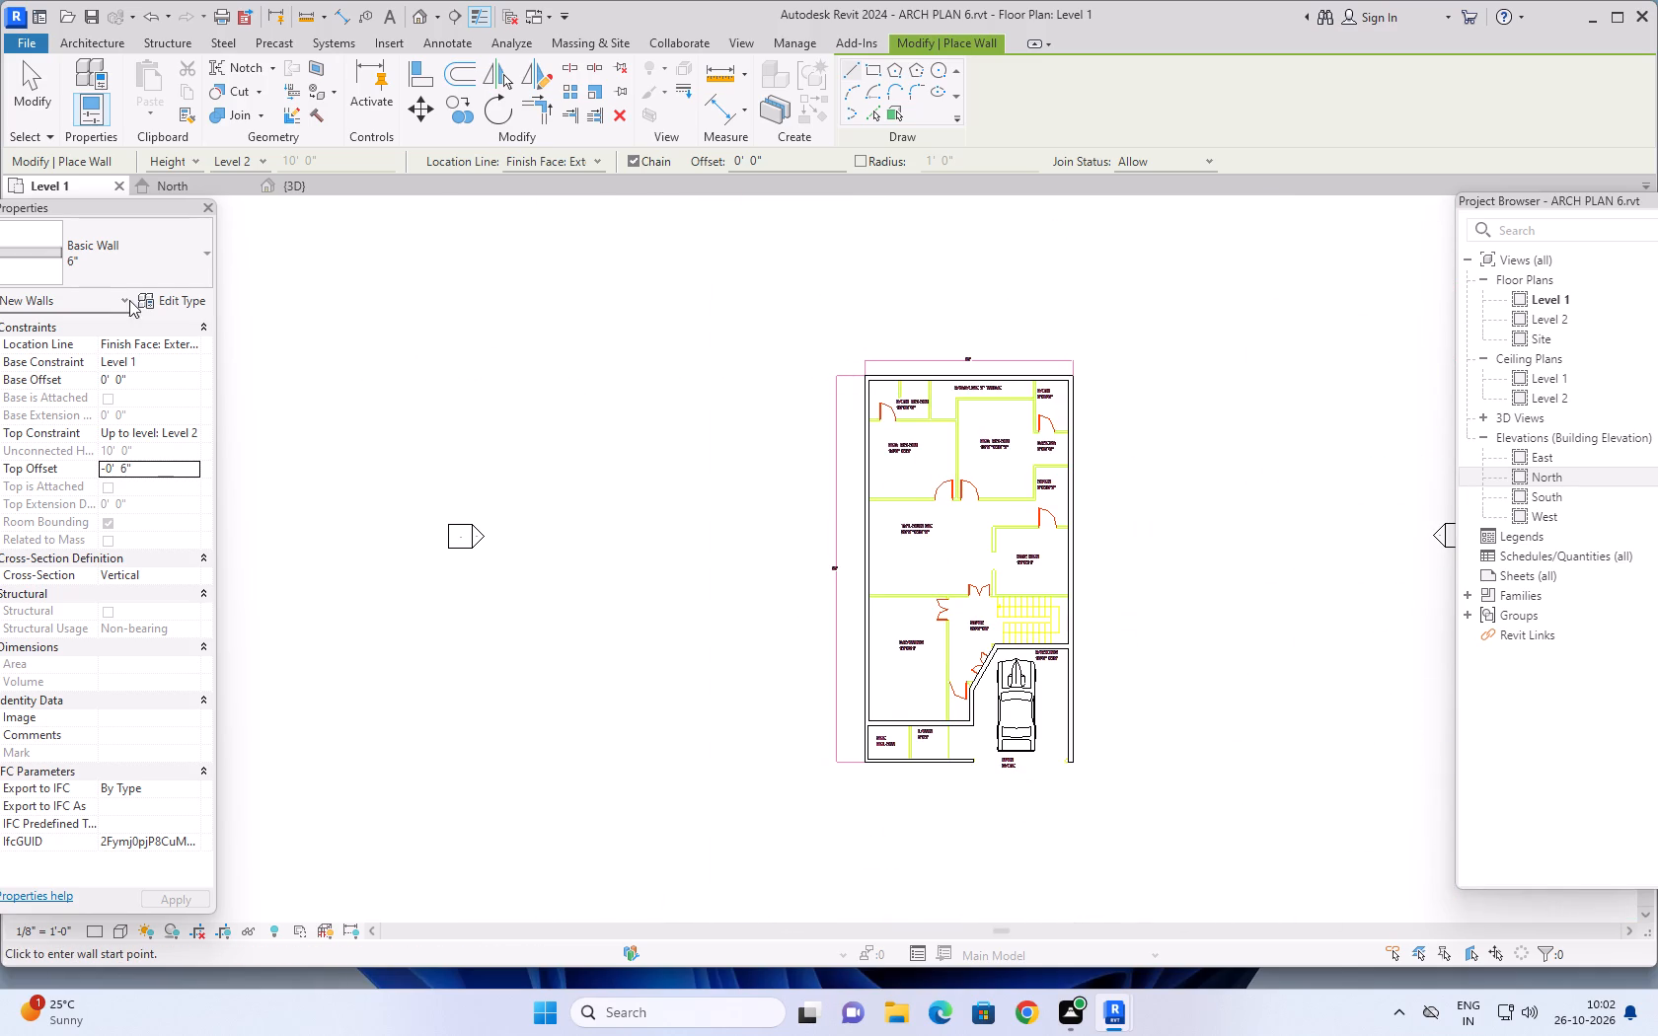
Duplicate the 6" wall type as 4.5" and set its structure layer thickness to 4.5".
left_click(173, 297)
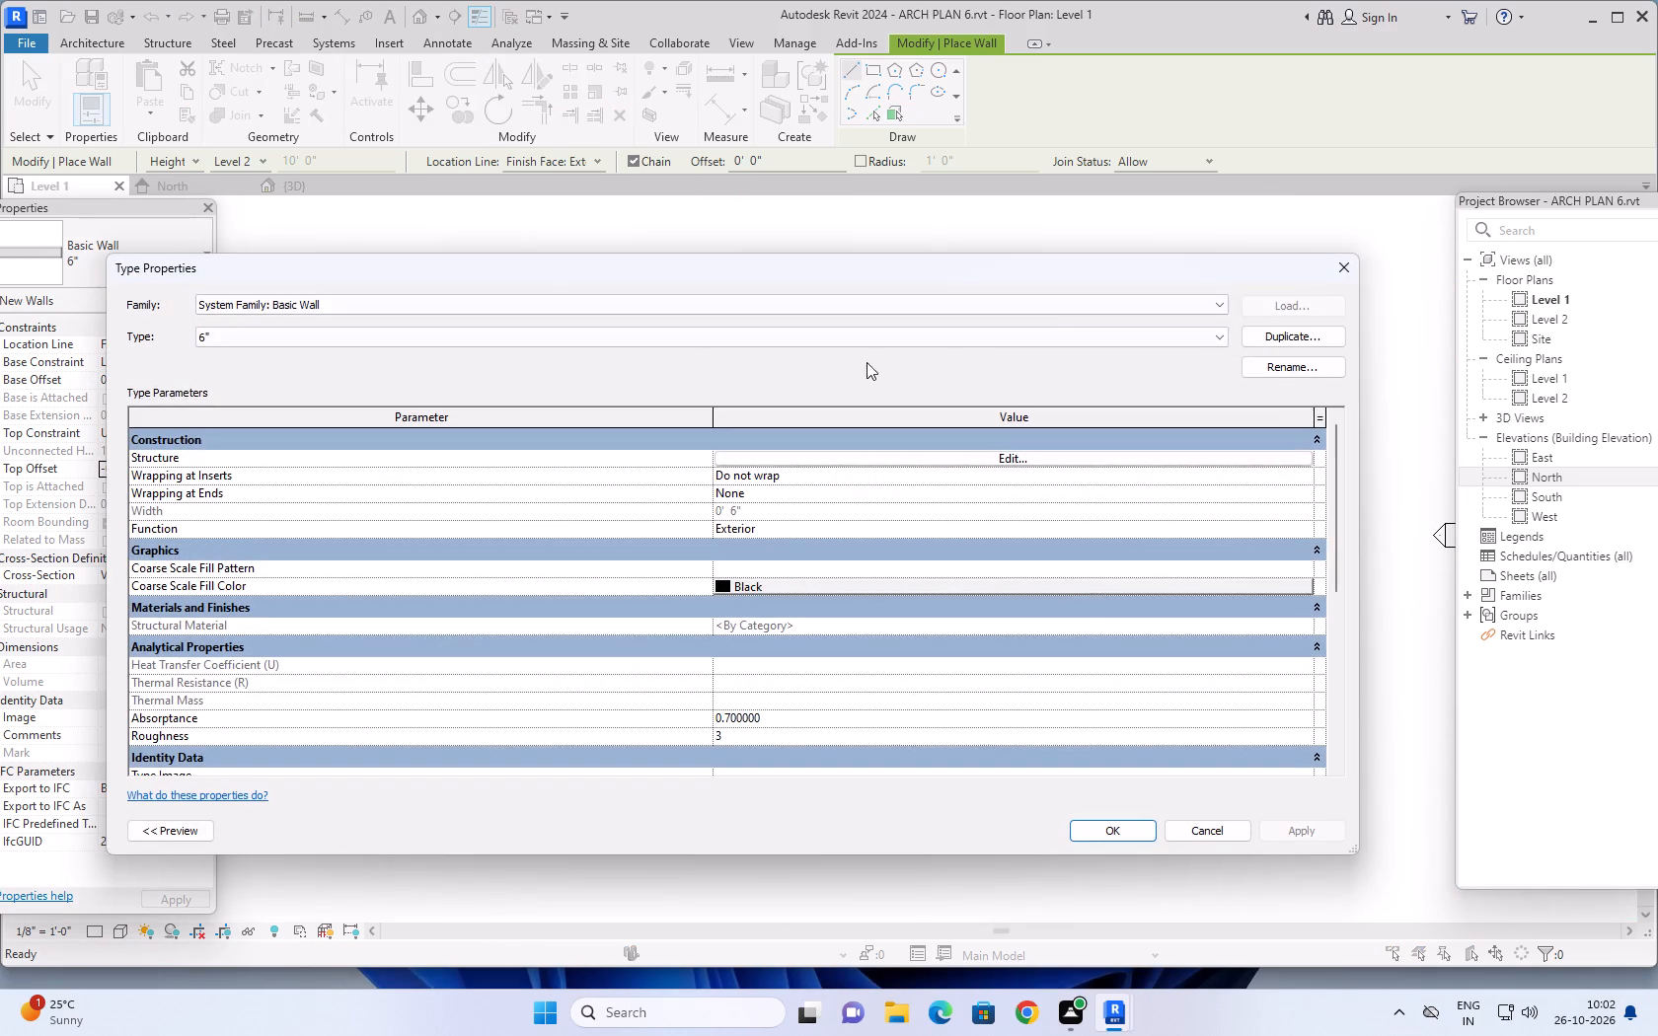
left_click(1273, 337)
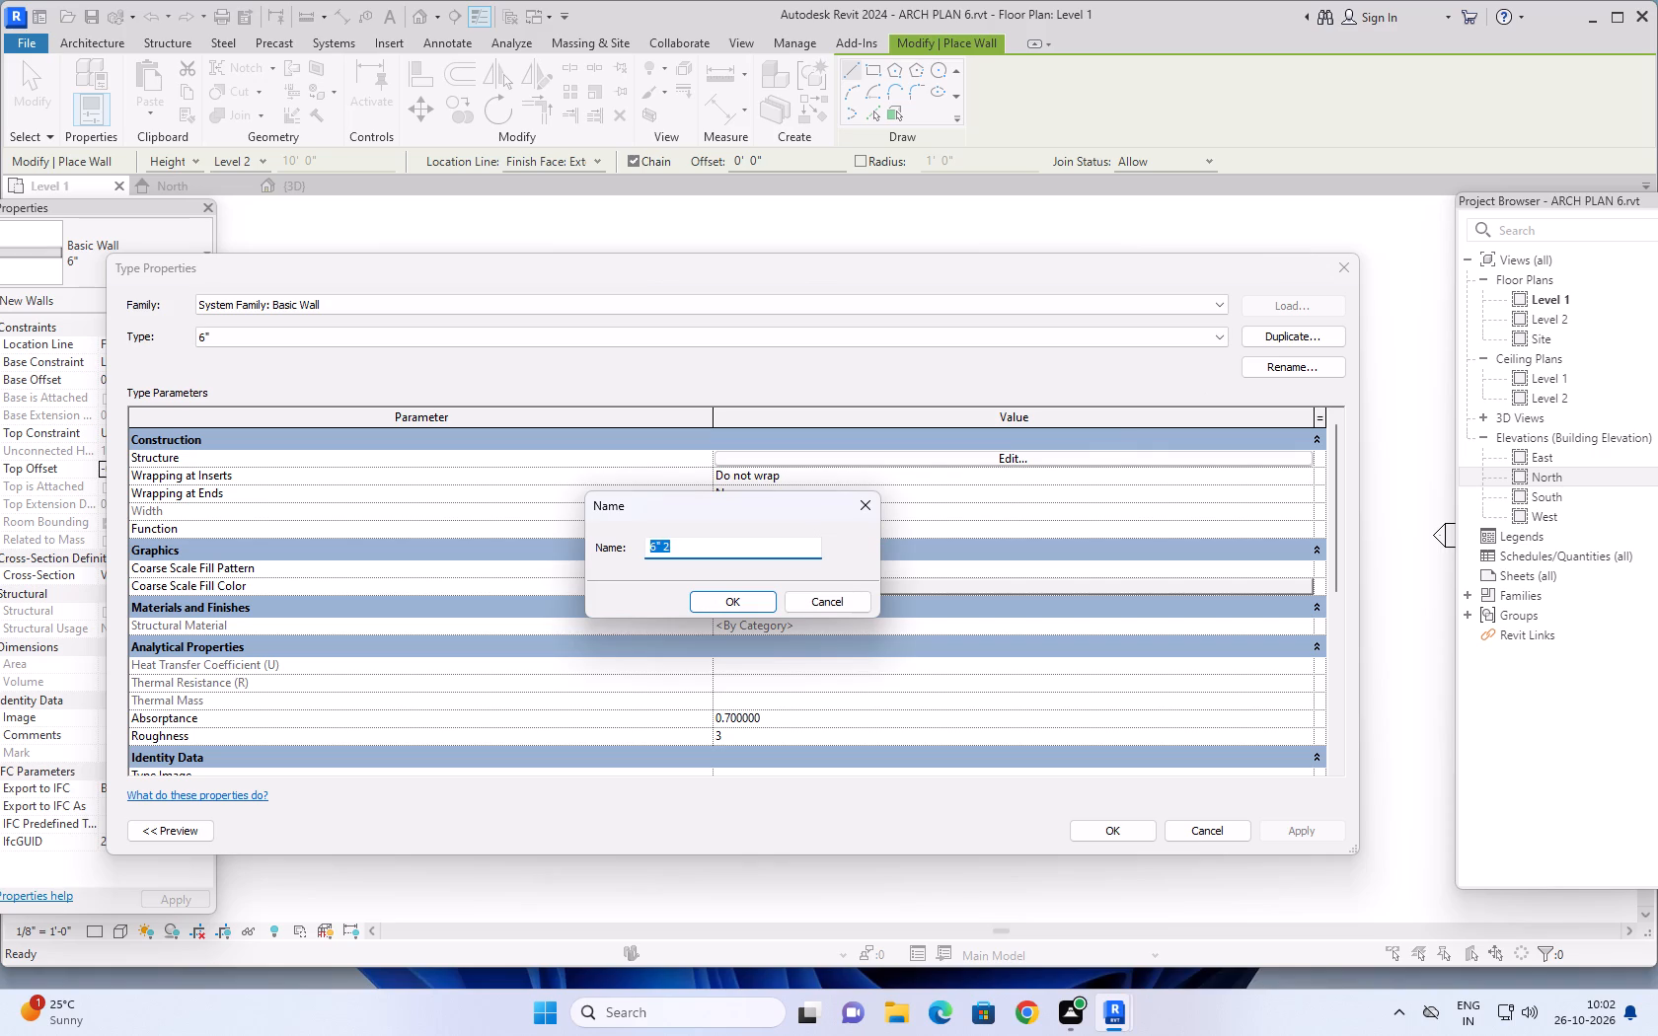
type("4.5")
key("shift+quotedbl")
key("Return")
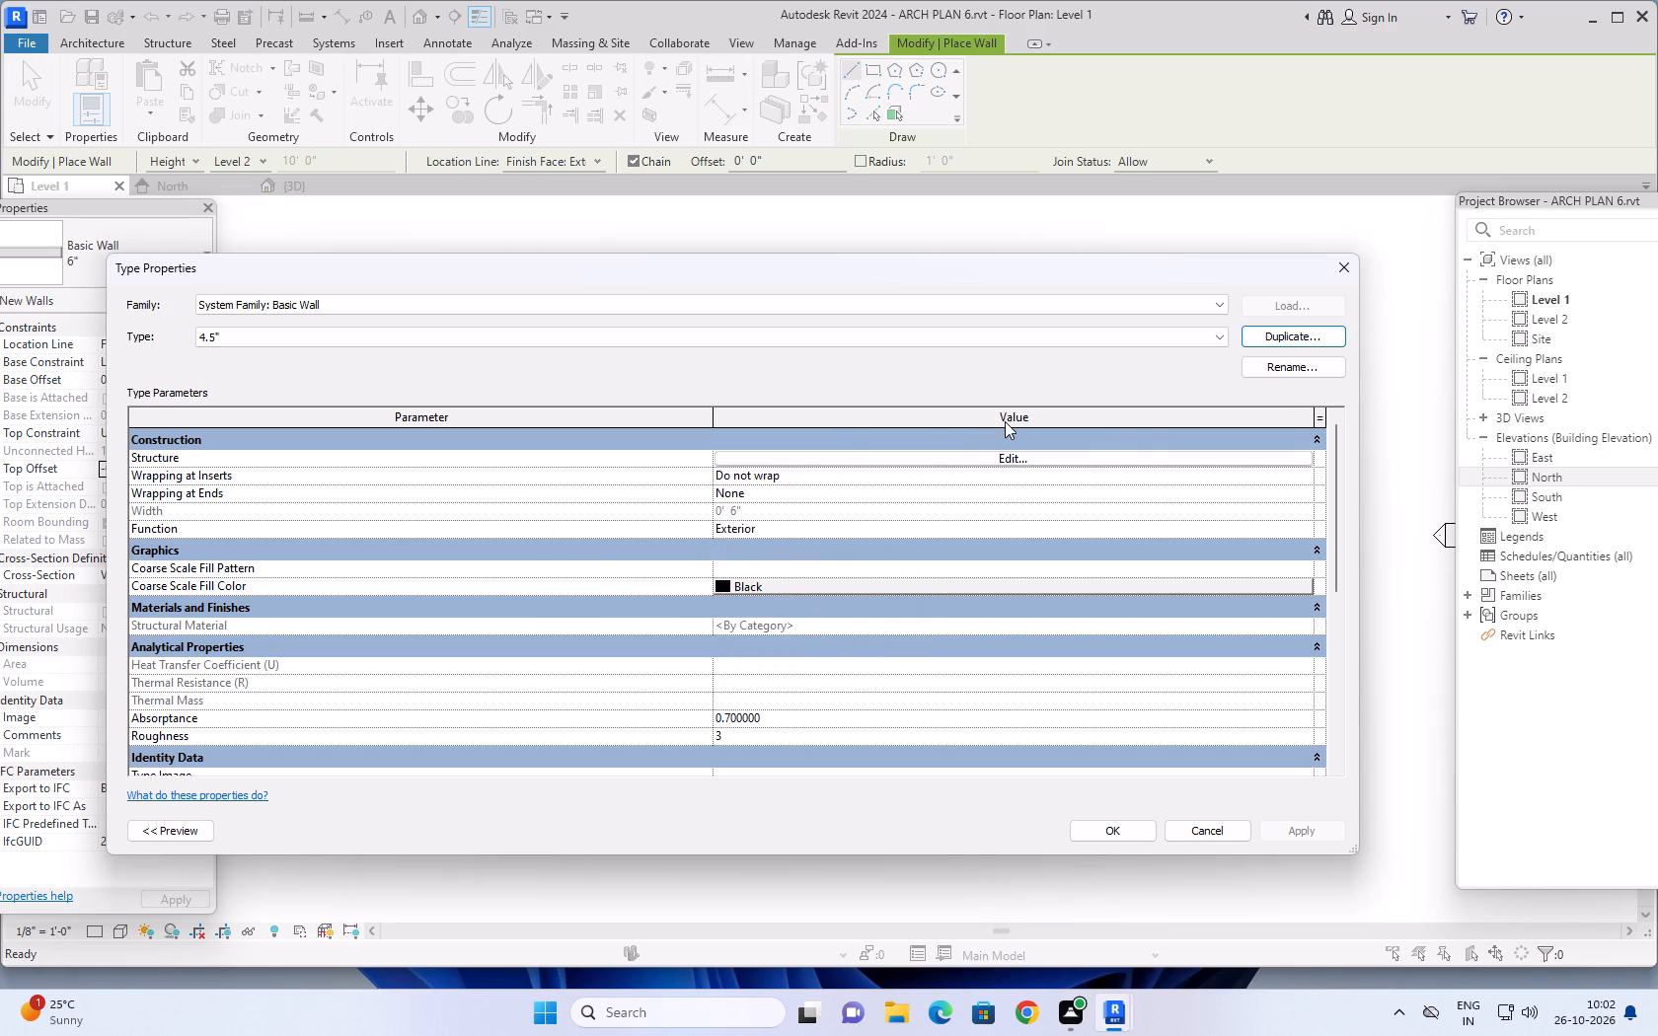
left_click(1009, 459)
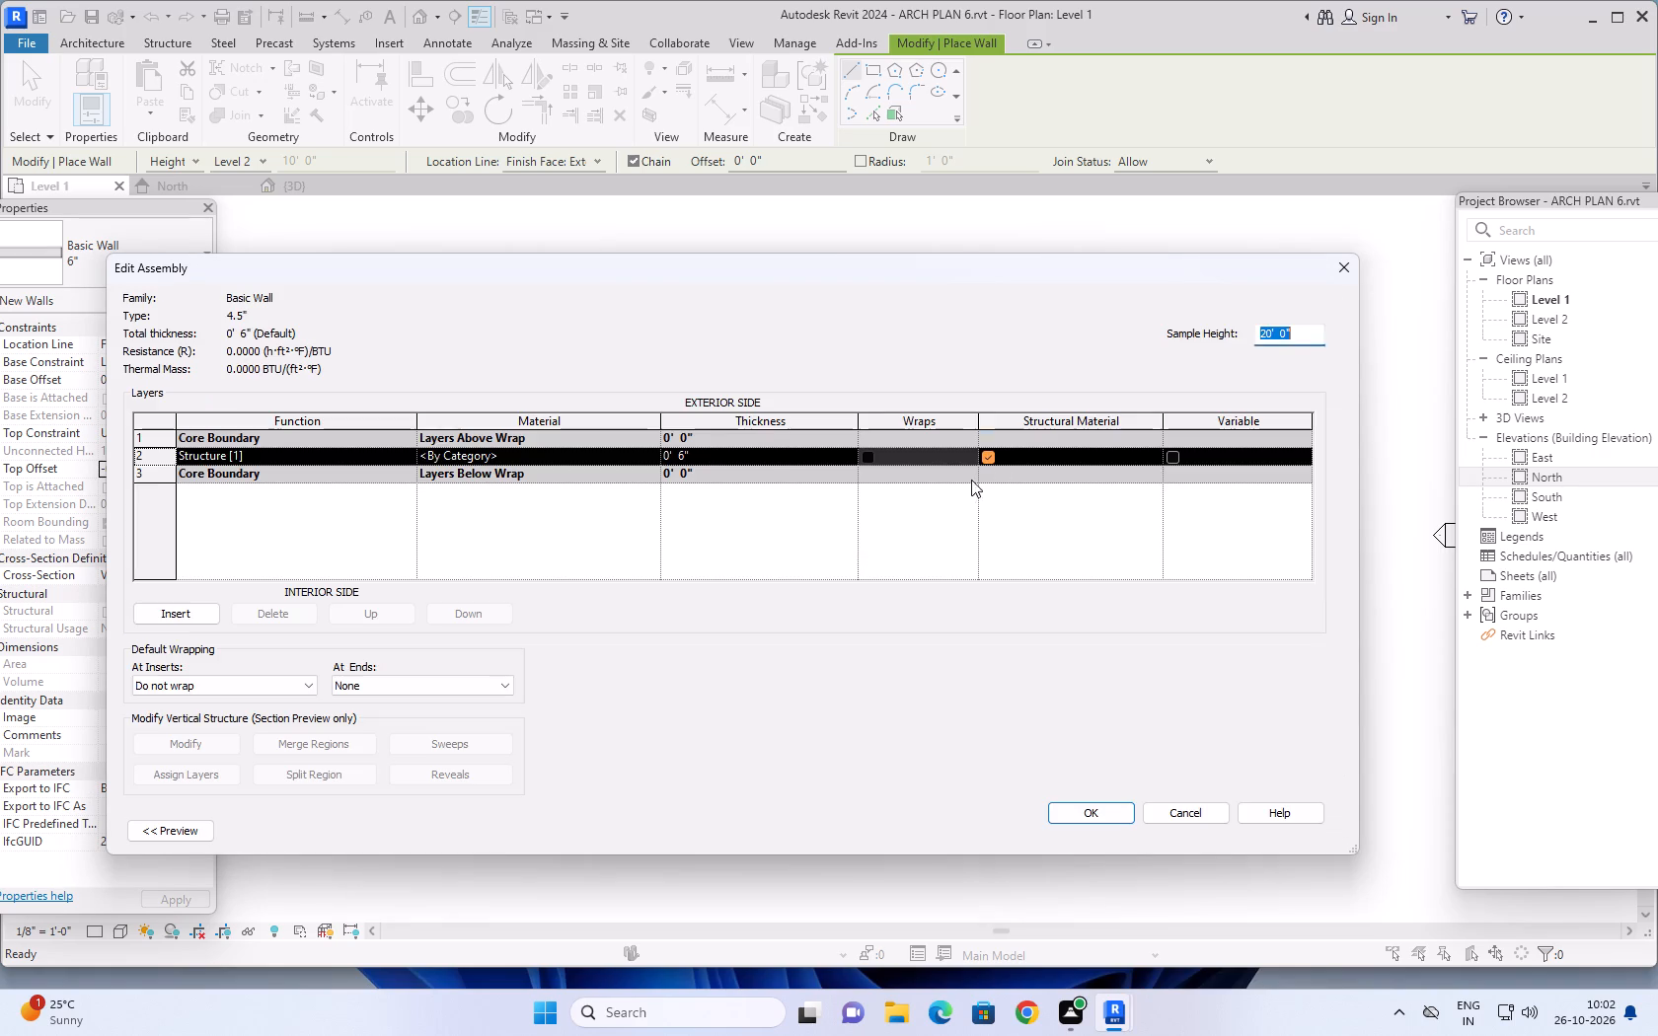
left_click(765, 453)
type("4.5")
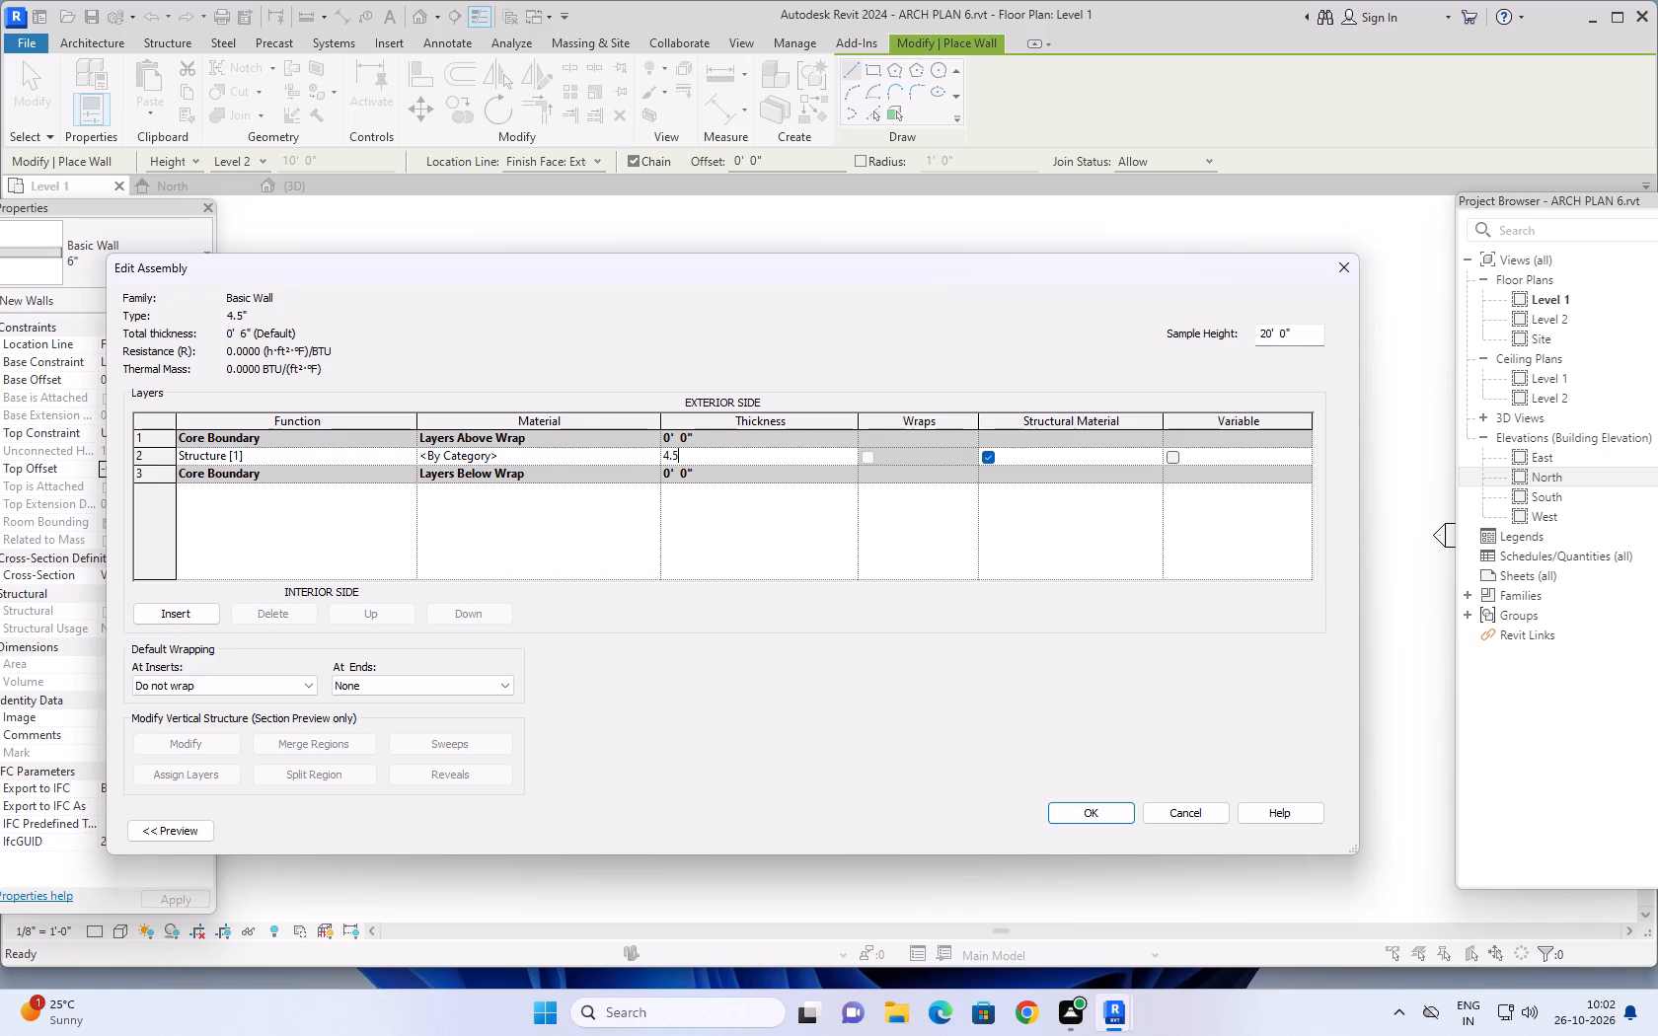
key("shift+quotedbl")
key("Return")
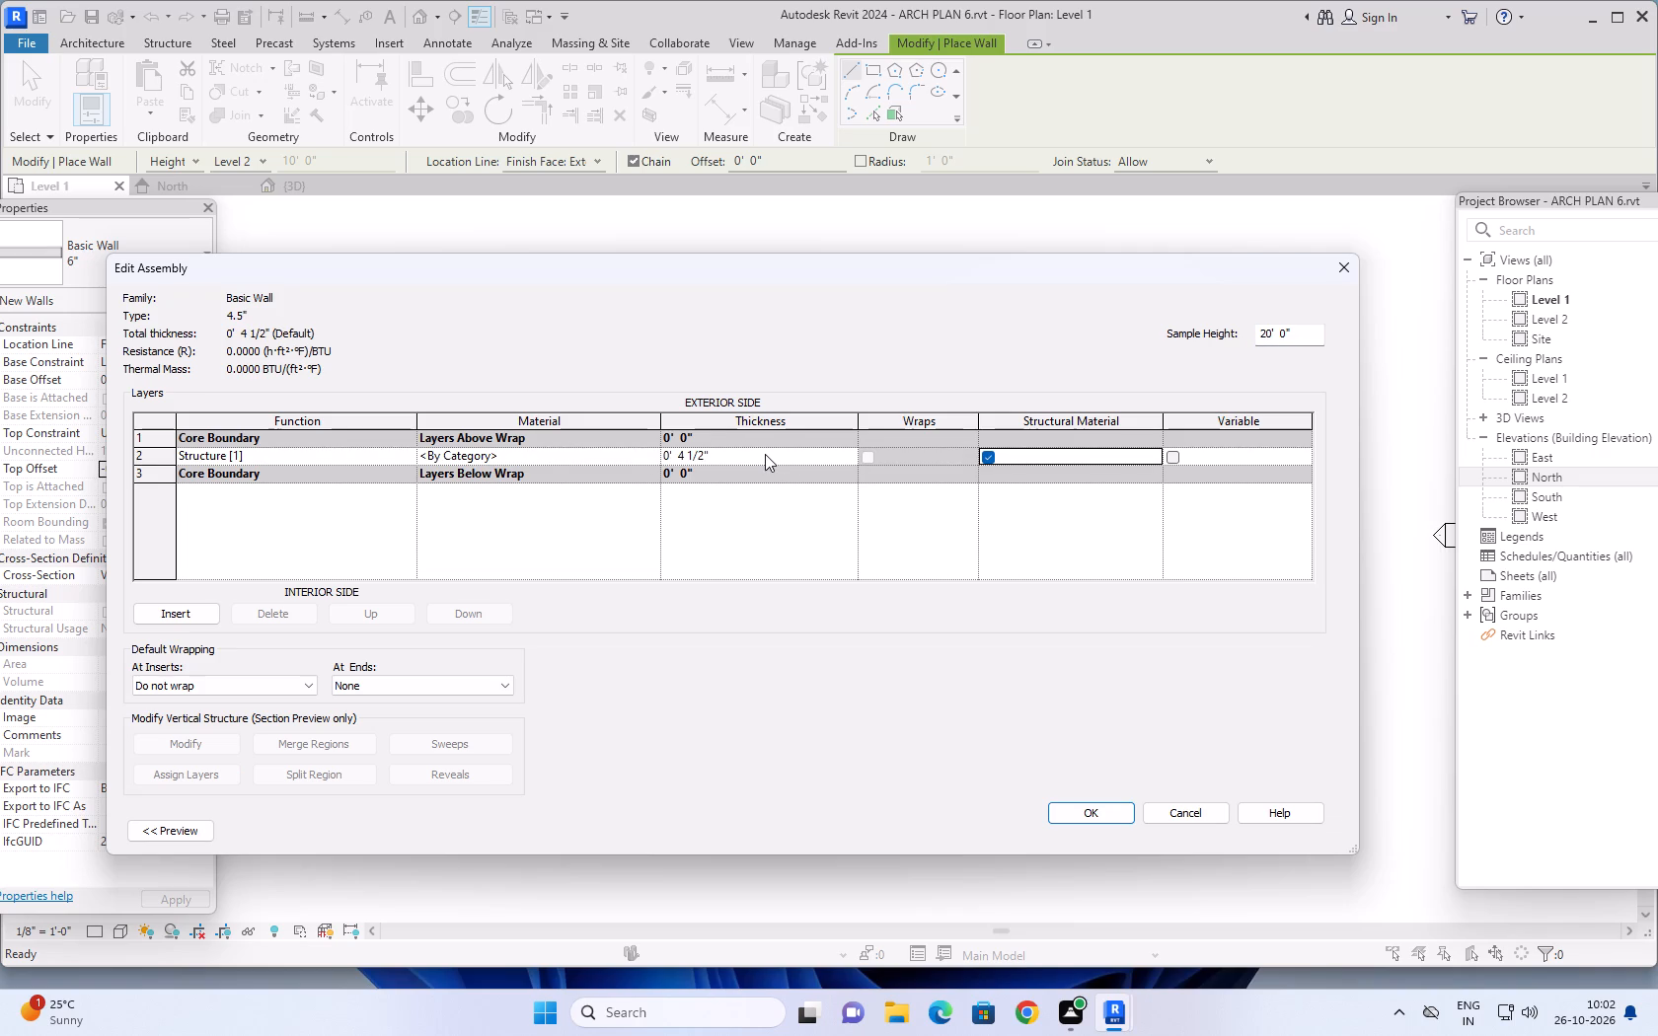
left_click(1122, 817)
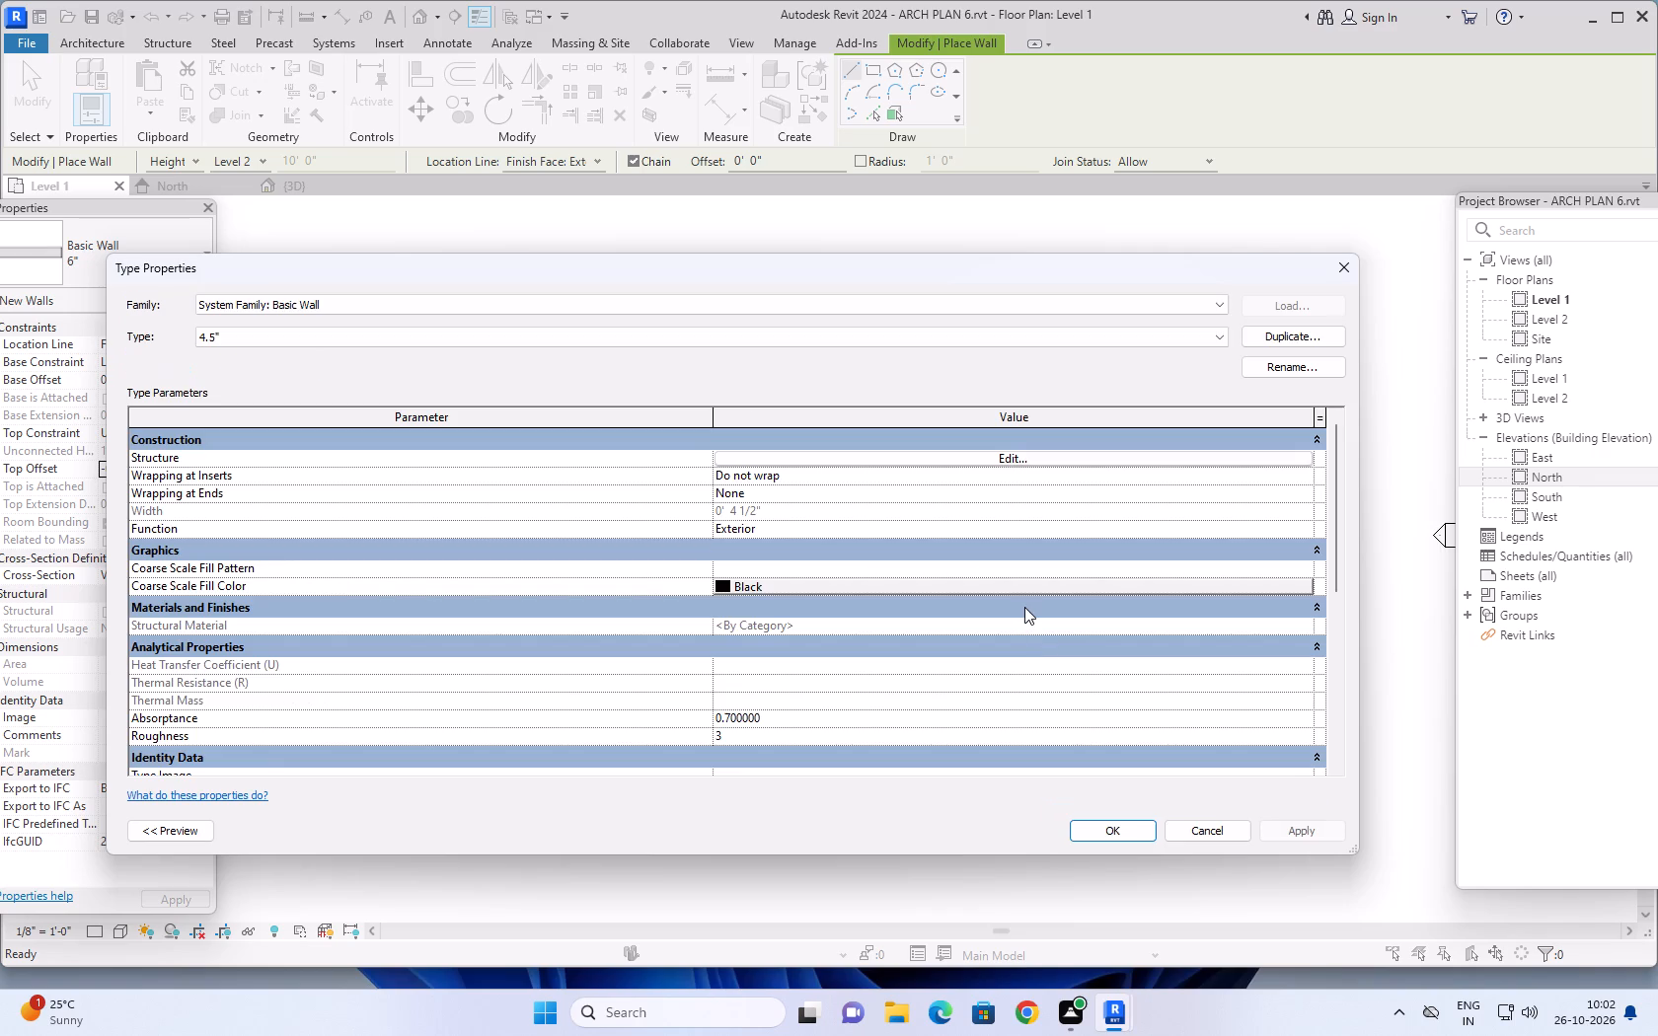
left_click(1302, 828)
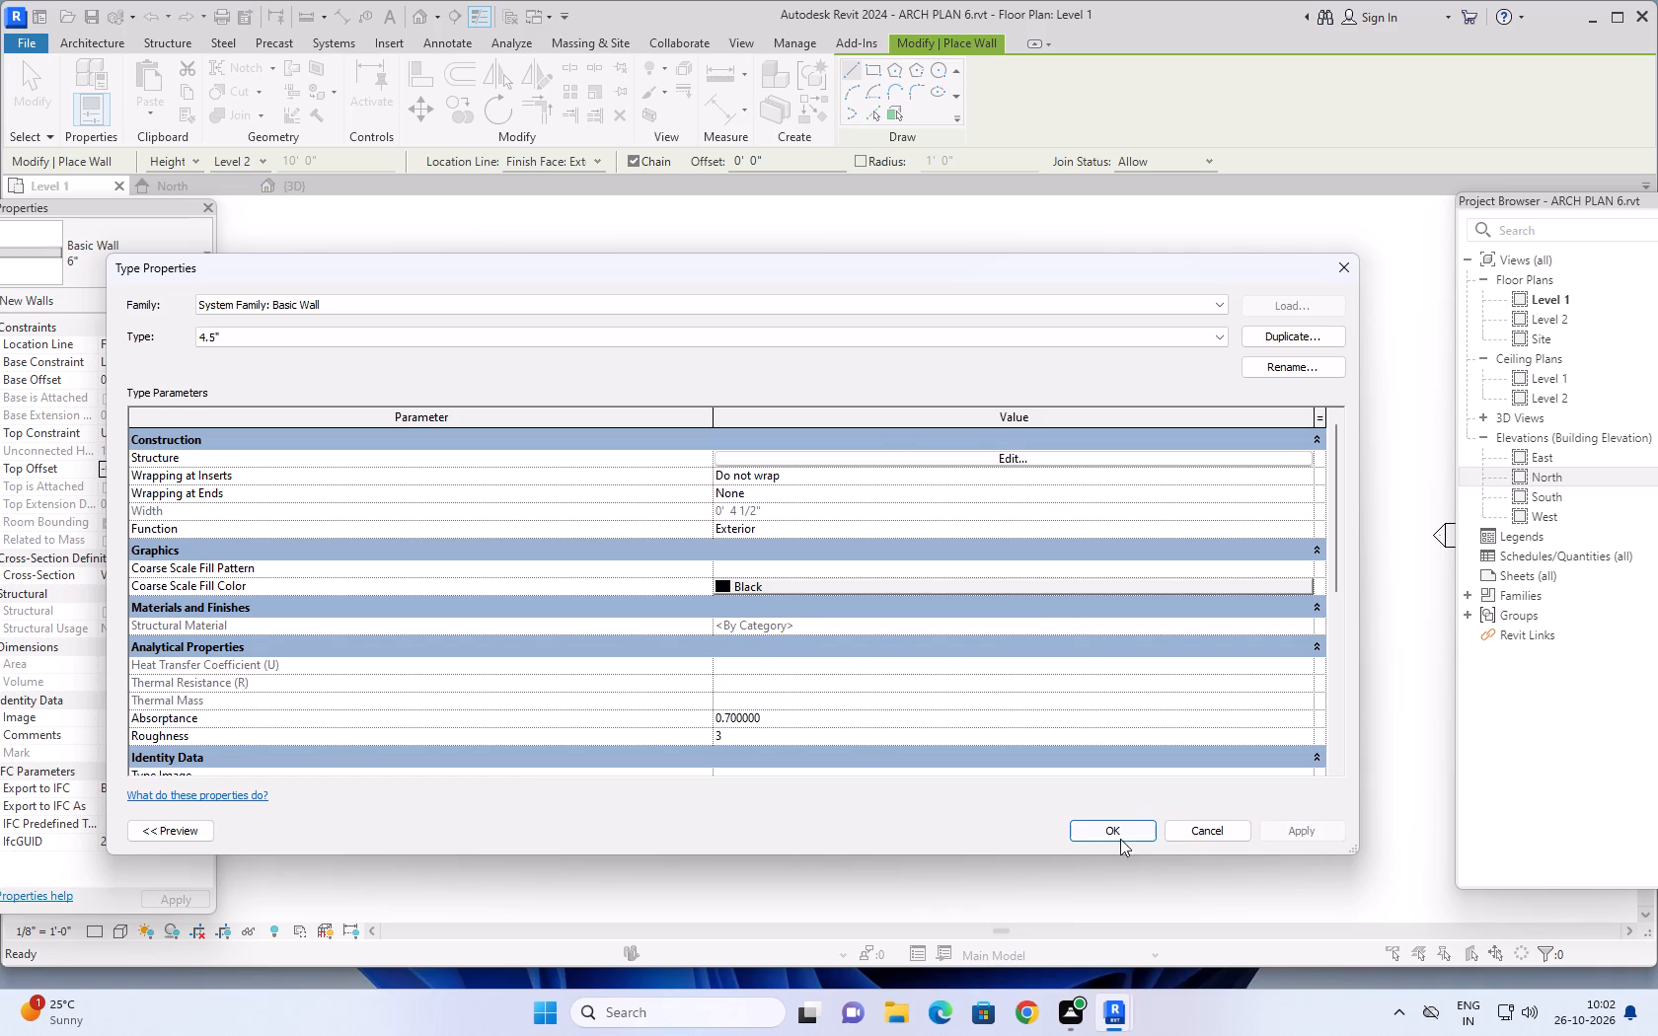
left_click(1119, 832)
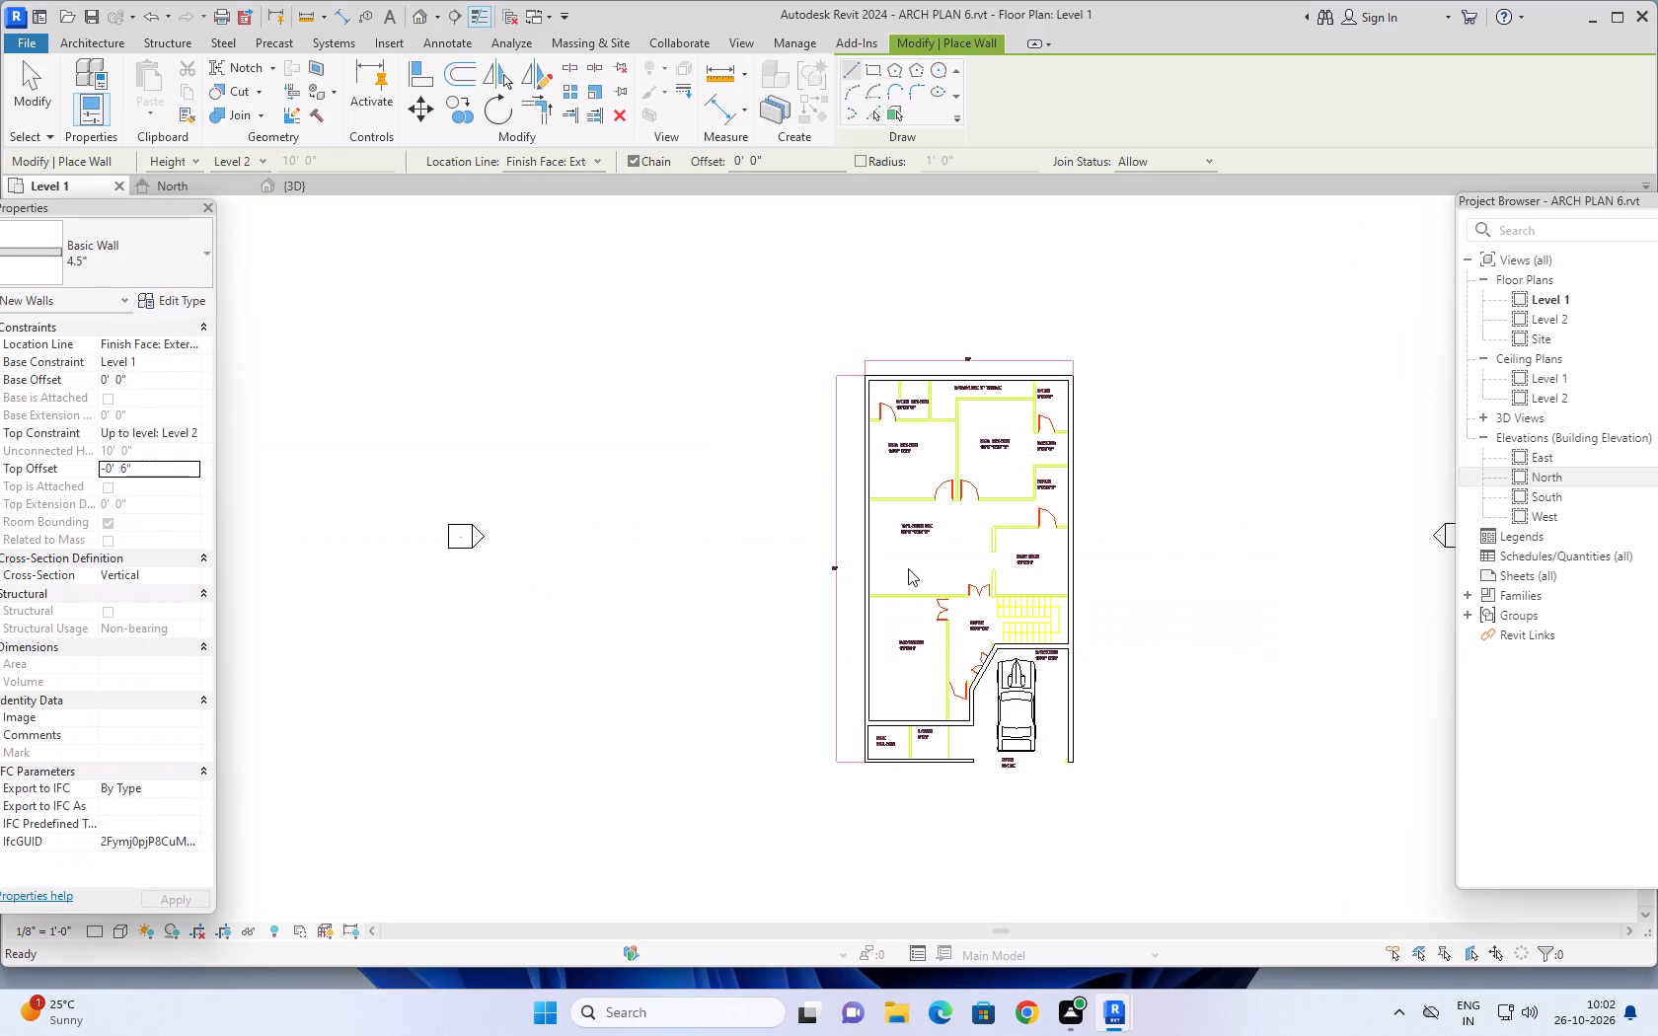
Draw a 4.5" wall about 14'-6" long between the 10'X6'6" bath room and 14'6"X13' bed room, flipped toward the bath.
scroll(878, 450, "up", 11)
scroll(890, 341, "up", 3)
middle_click_drag(961, 478, 821, 502)
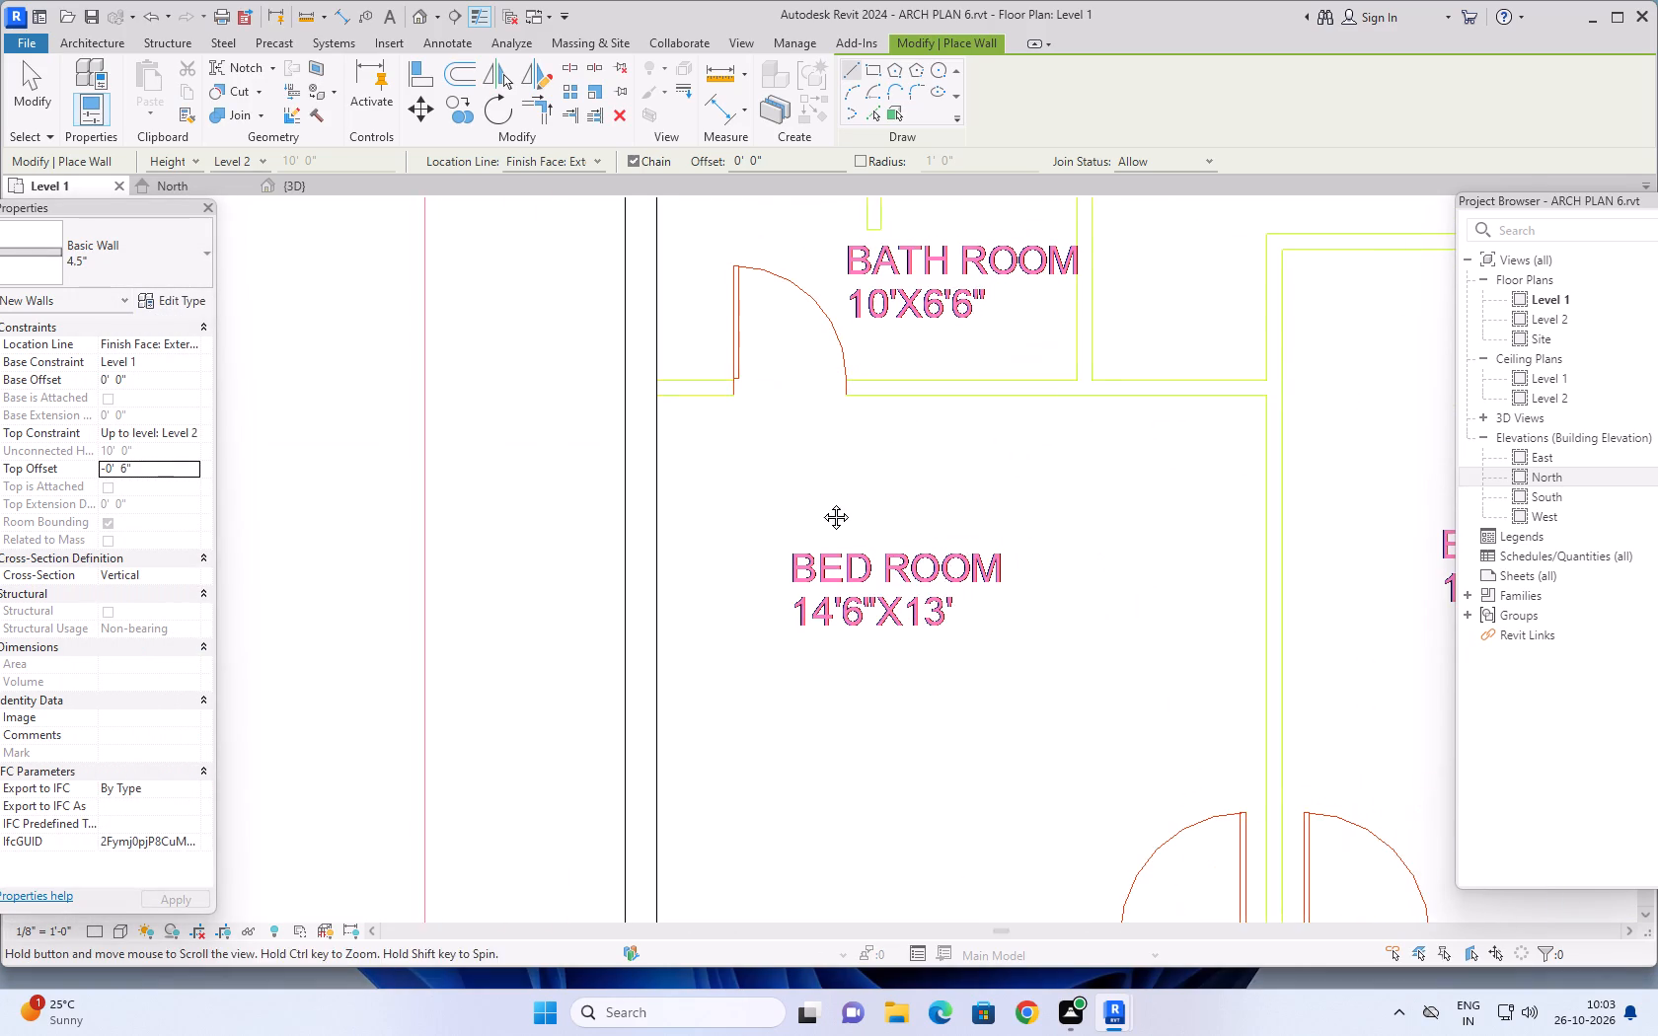
middle_click_drag(821, 502, 820, 503)
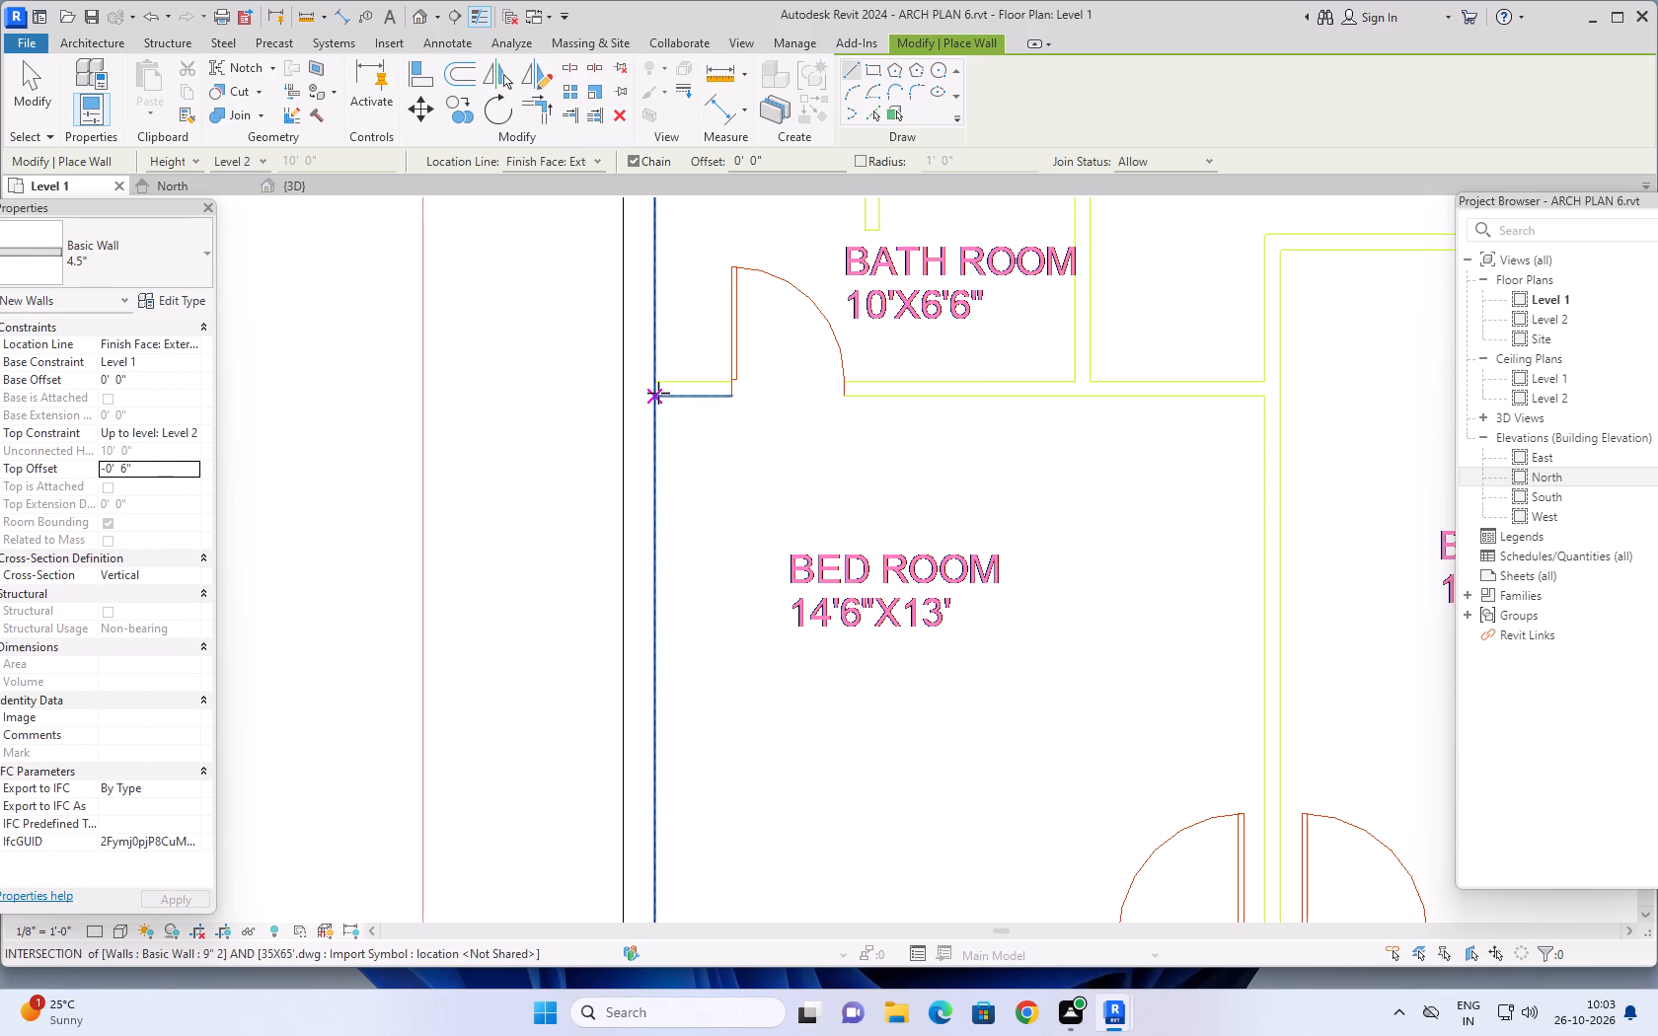
left_click(657, 393)
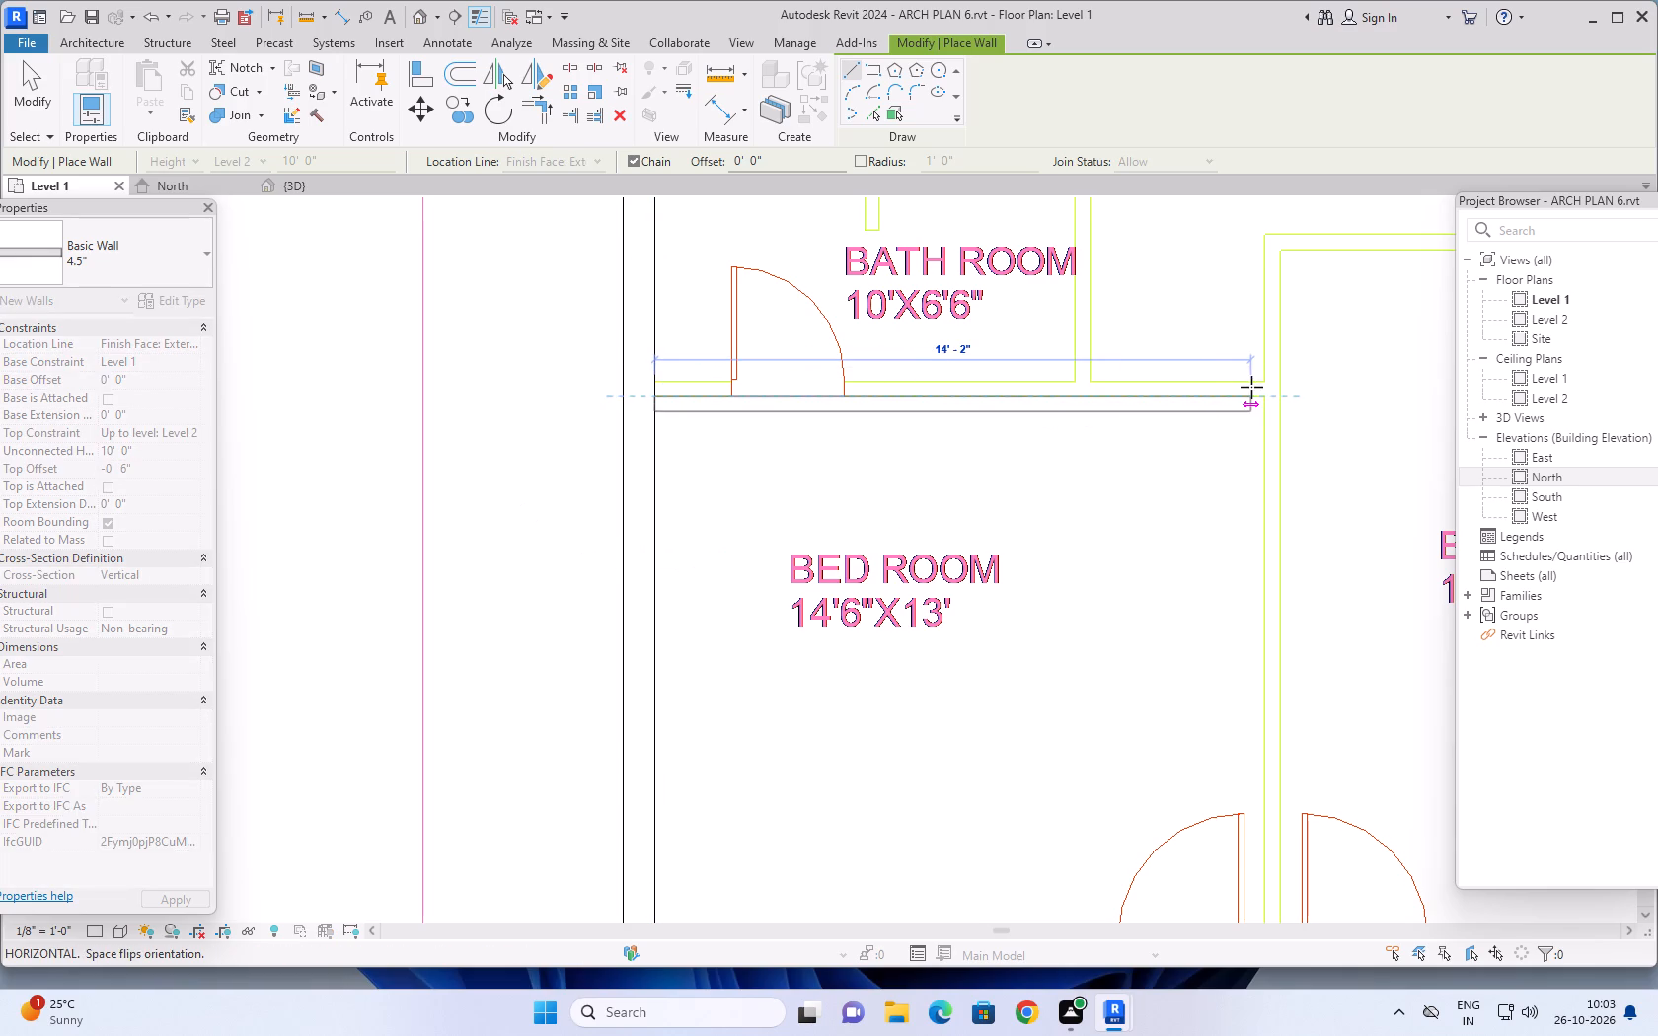
key("space")
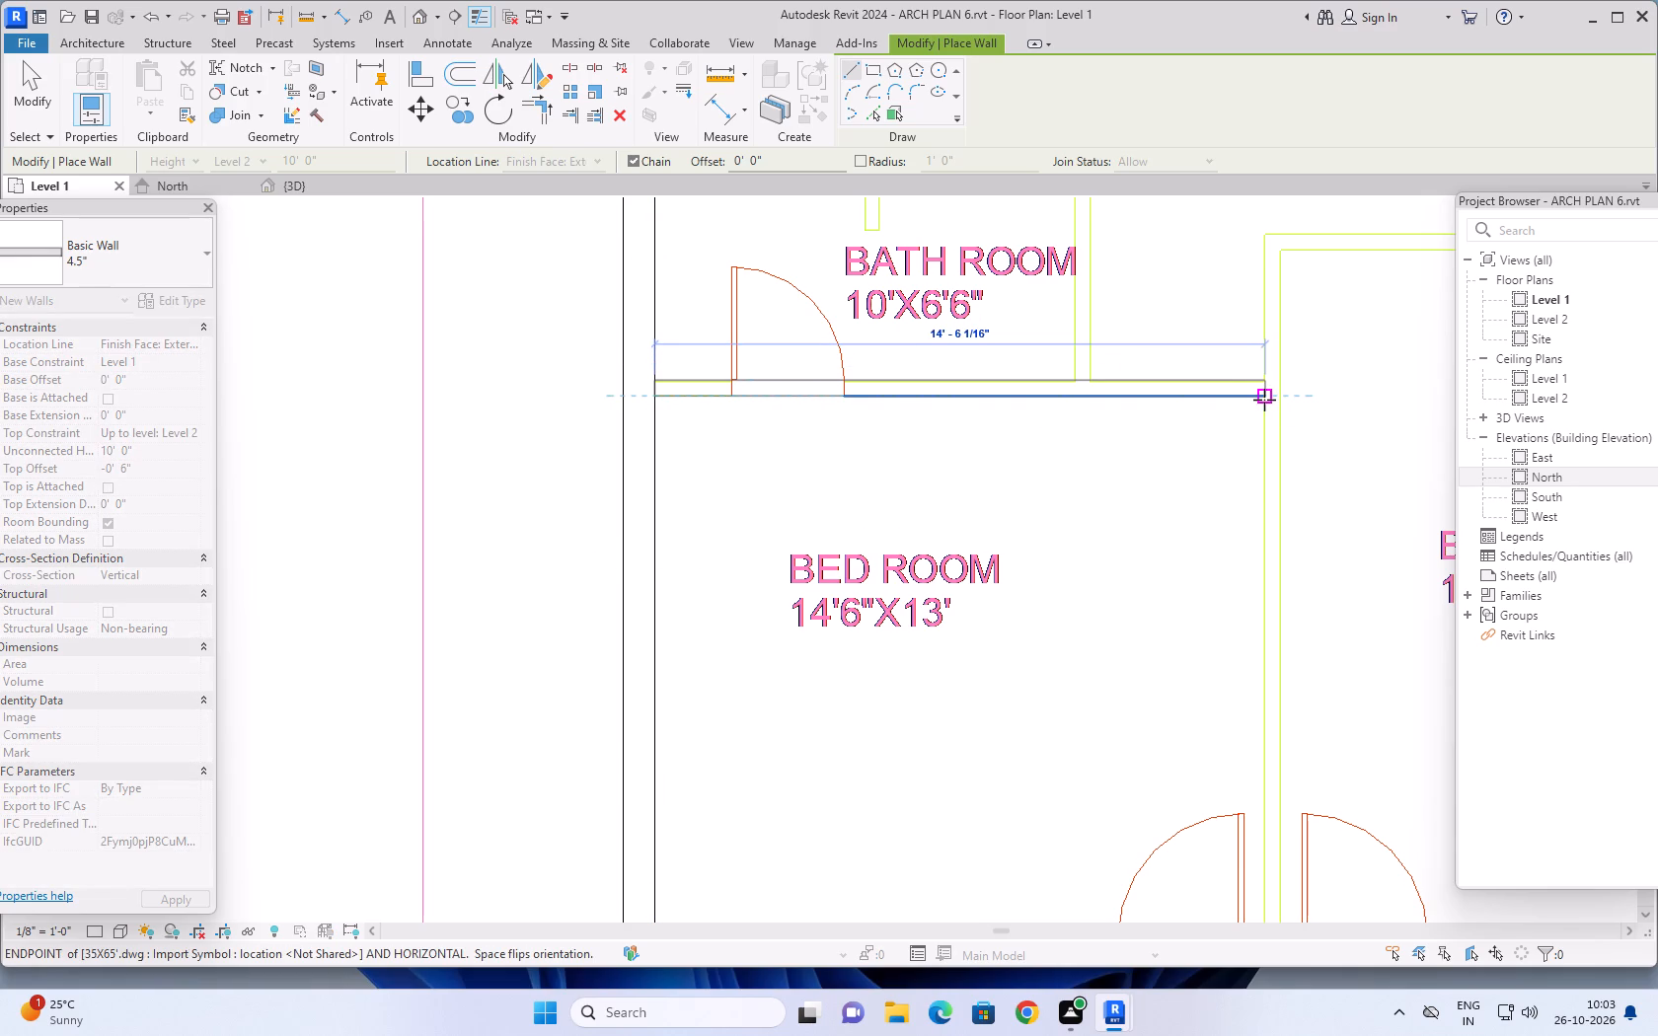
left_click(1264, 400)
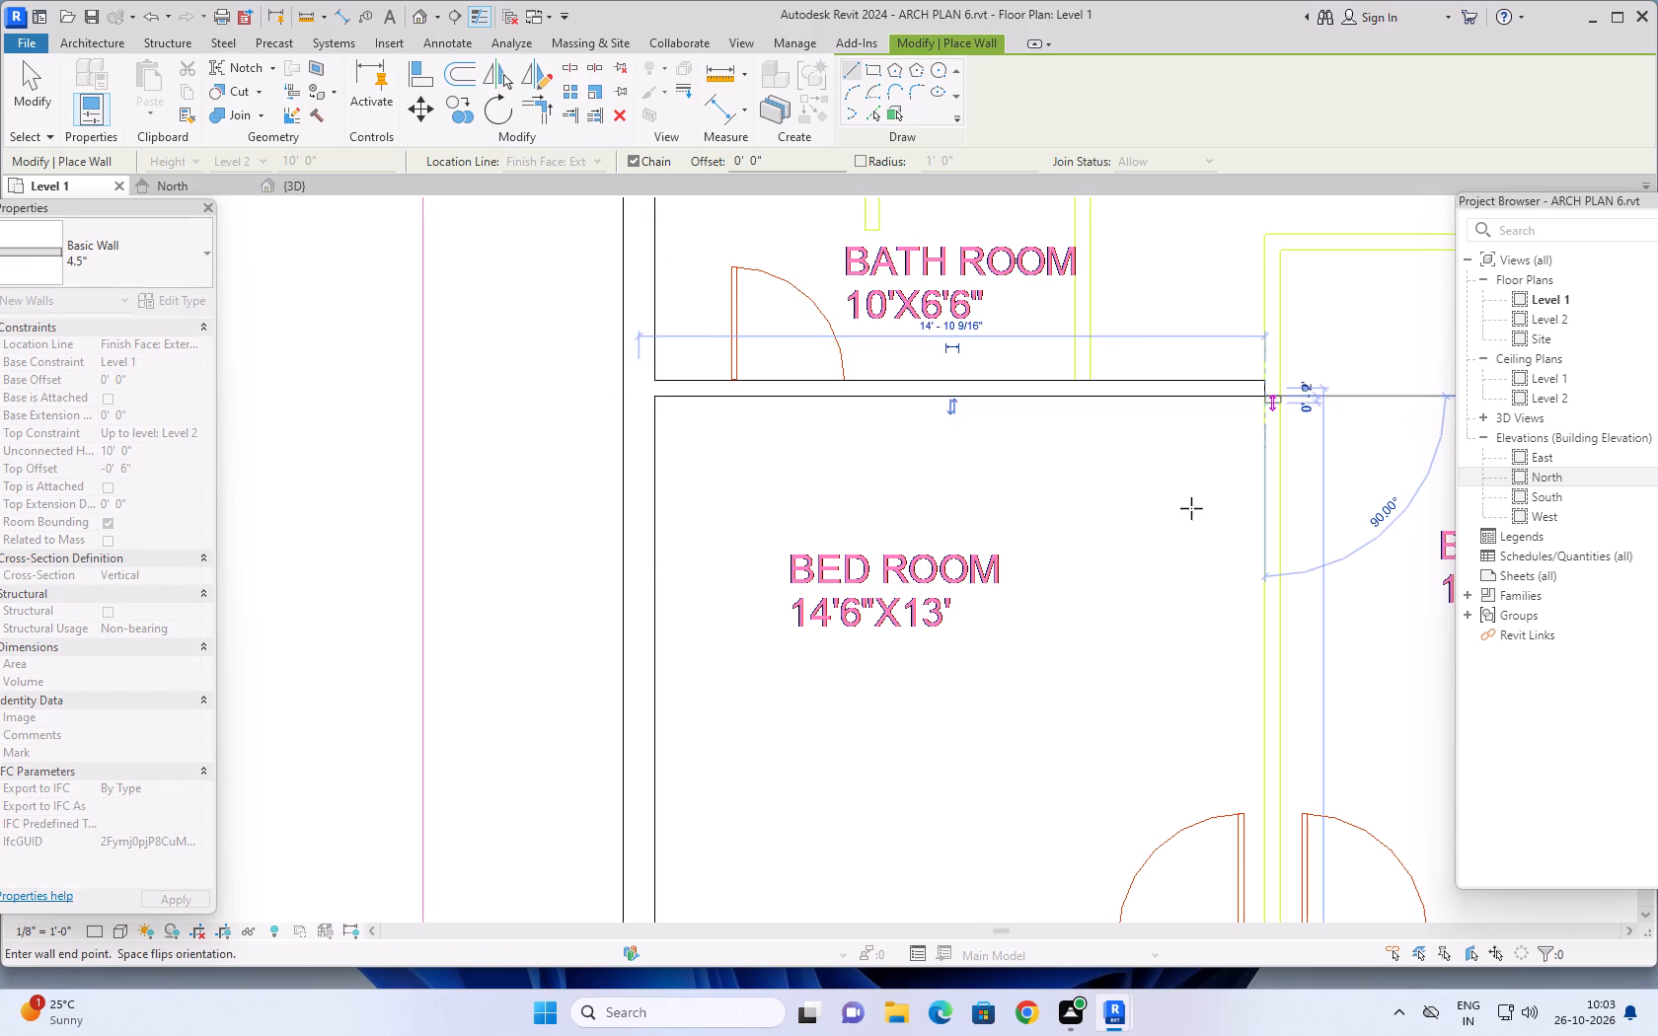
scroll(1155, 552, "down", 6)
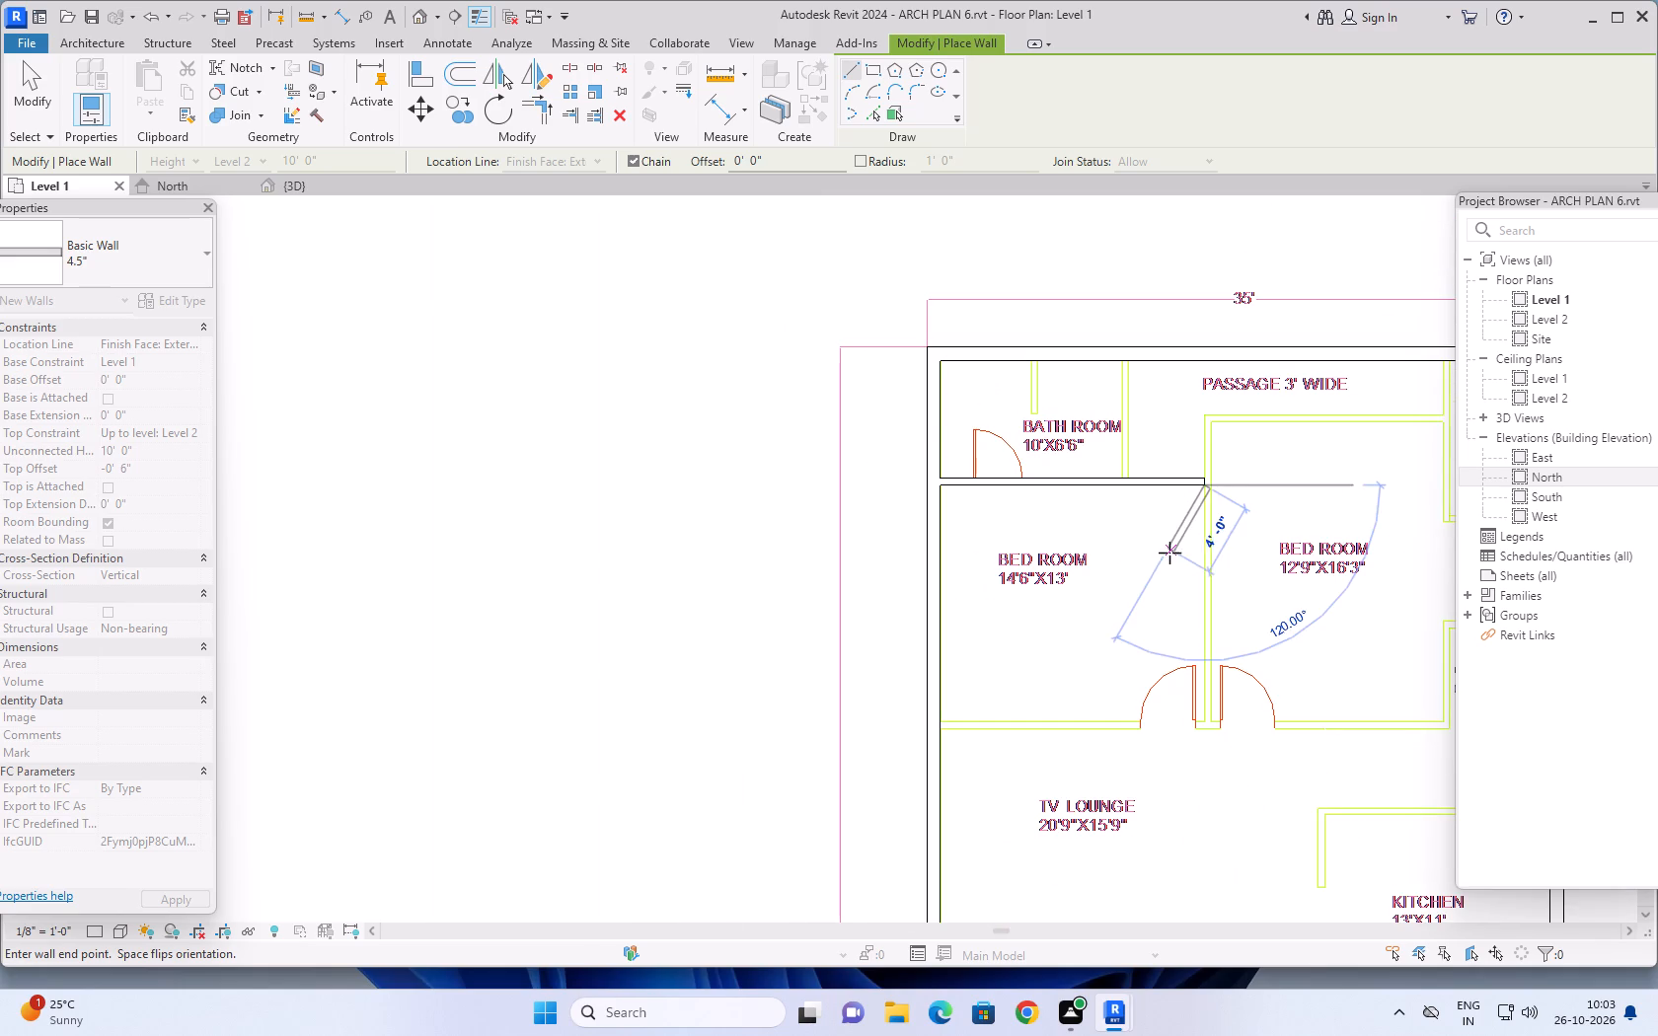
key("Escape")
Draw a 4.5" wall along the 10'X6'6" bath room's east side, flipped outward, from the north outer wall to the bed room partition.
scroll(1059, 415, "up", 5)
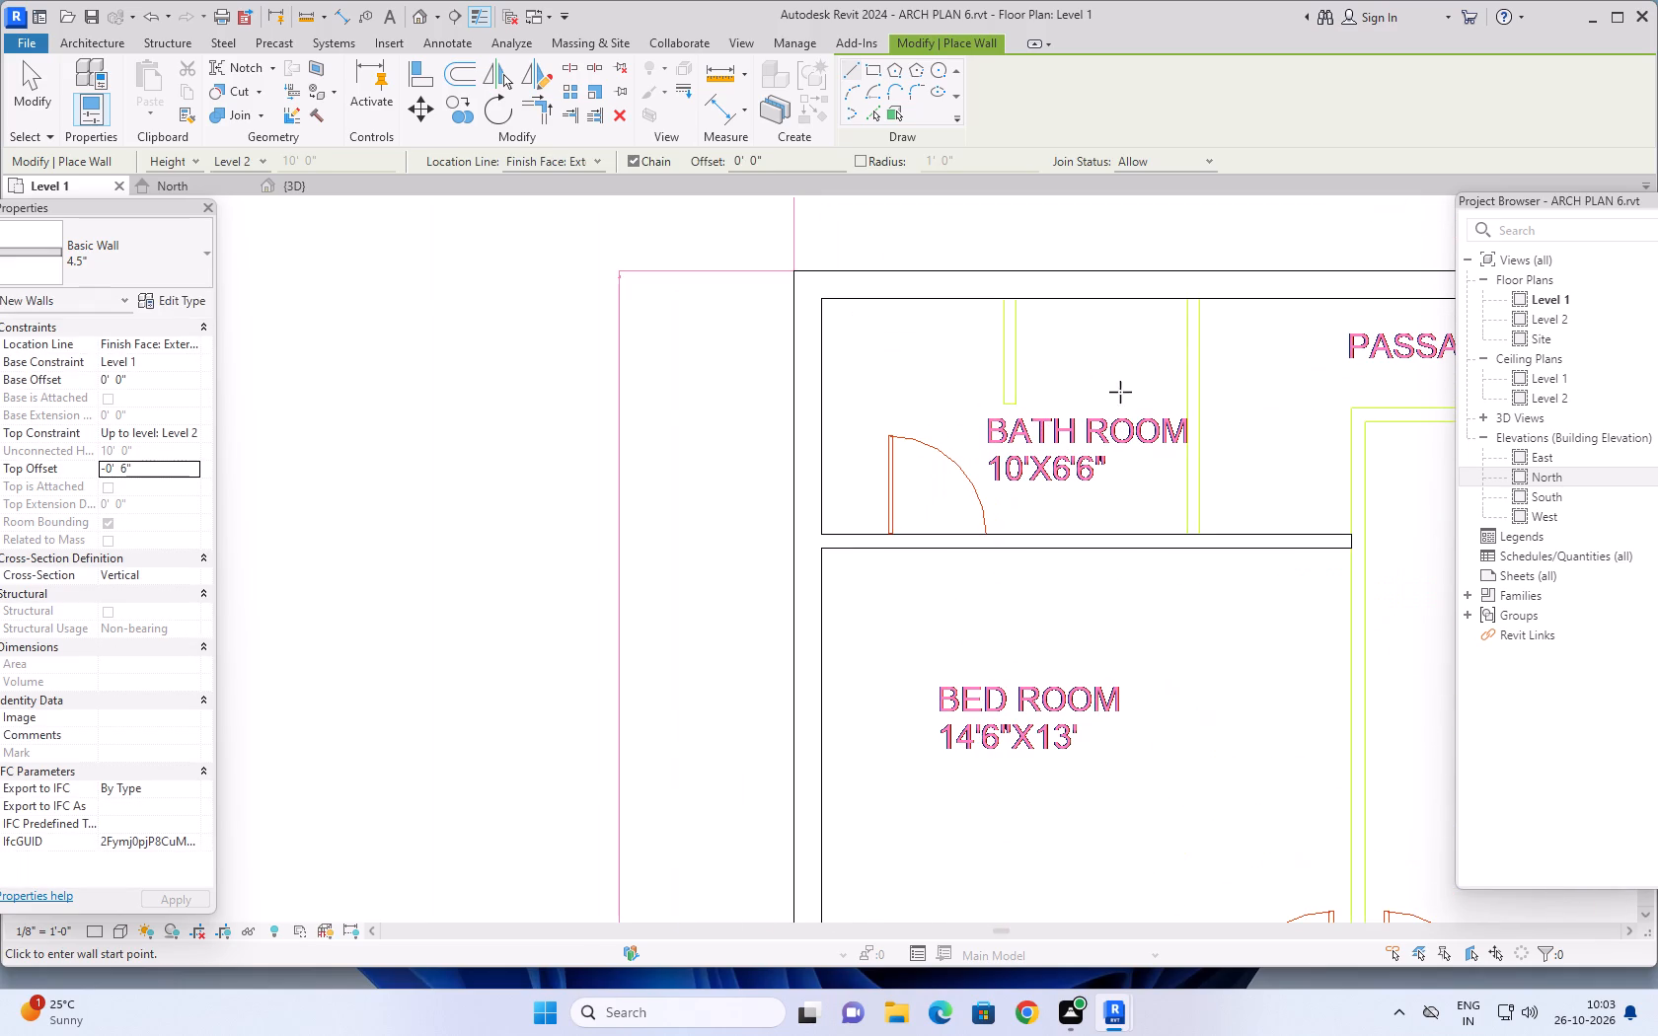
scroll(1195, 309, "up", 6)
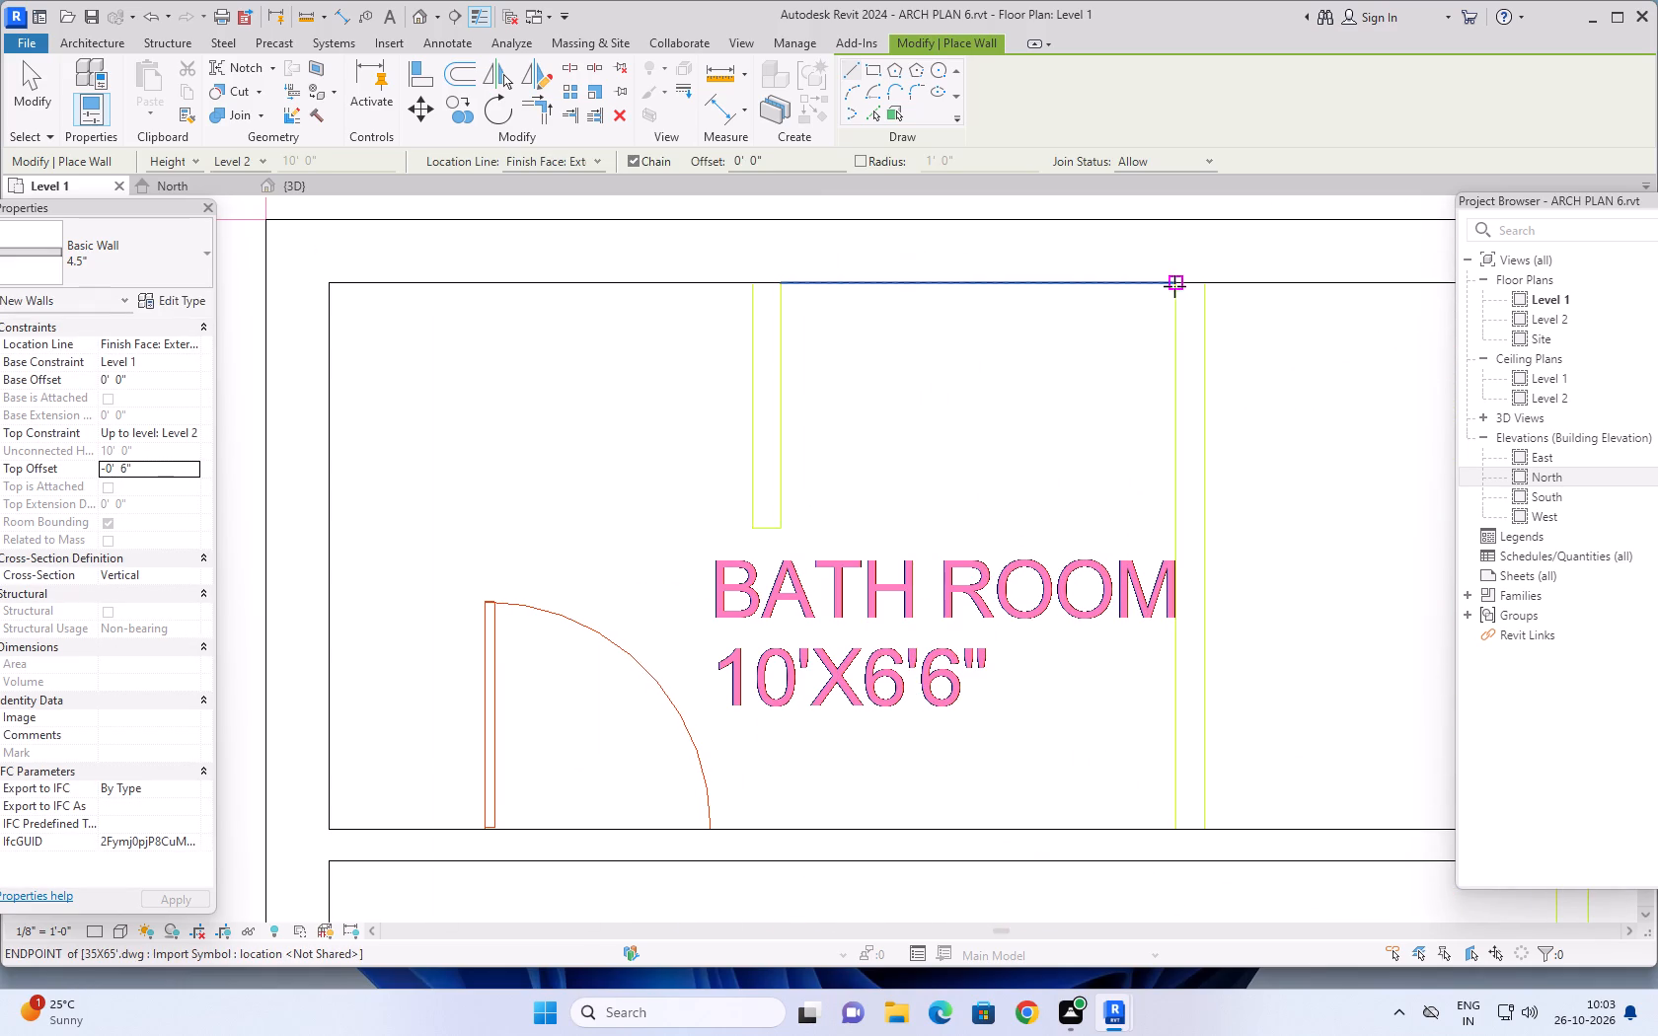
left_click(1174, 286)
key("space")
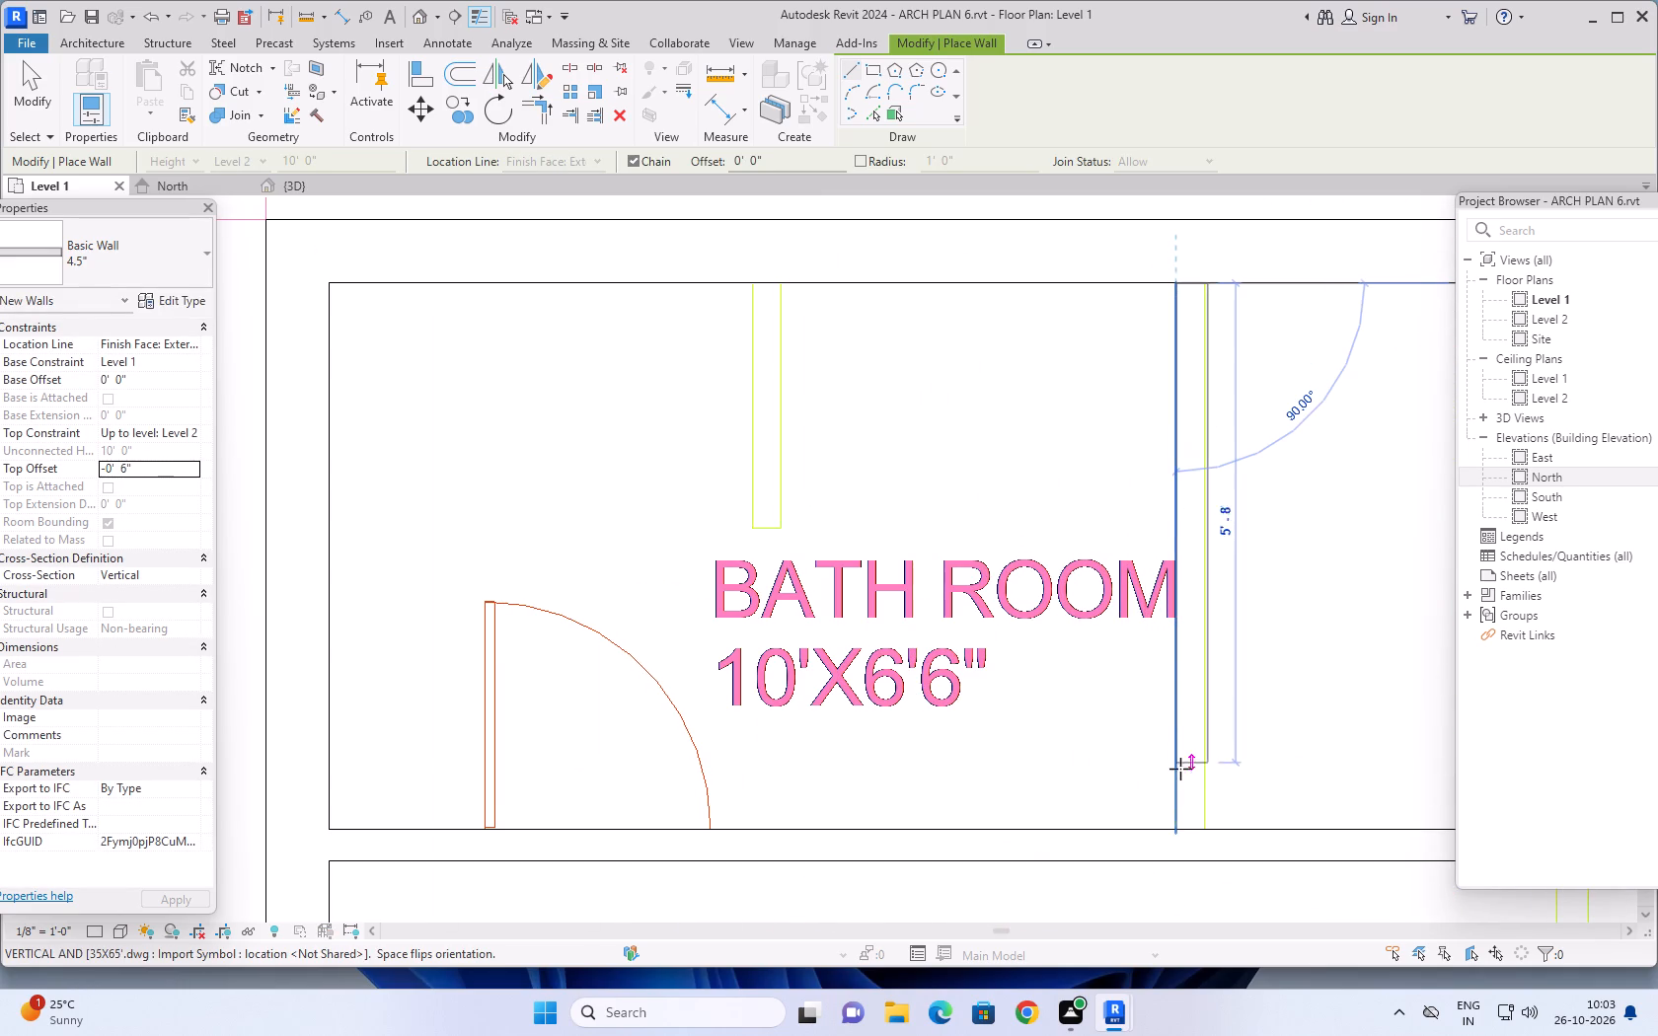
left_click(1177, 829)
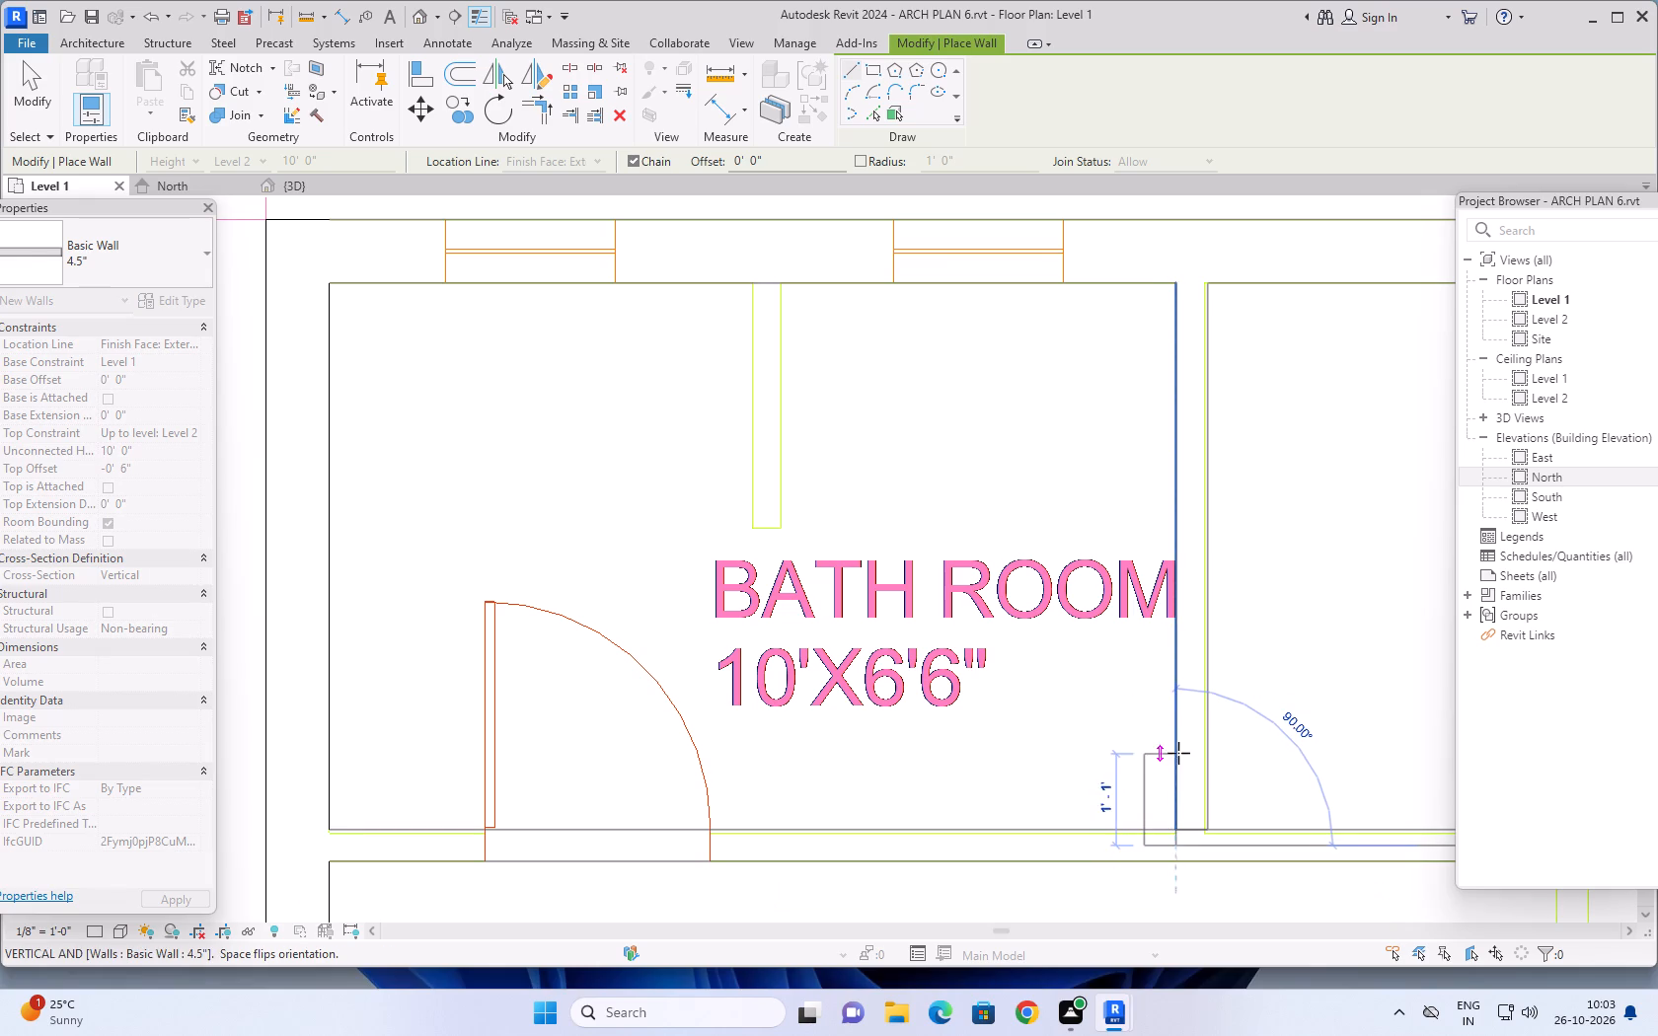
scroll(1247, 437, "up", 2)
key("Escape")
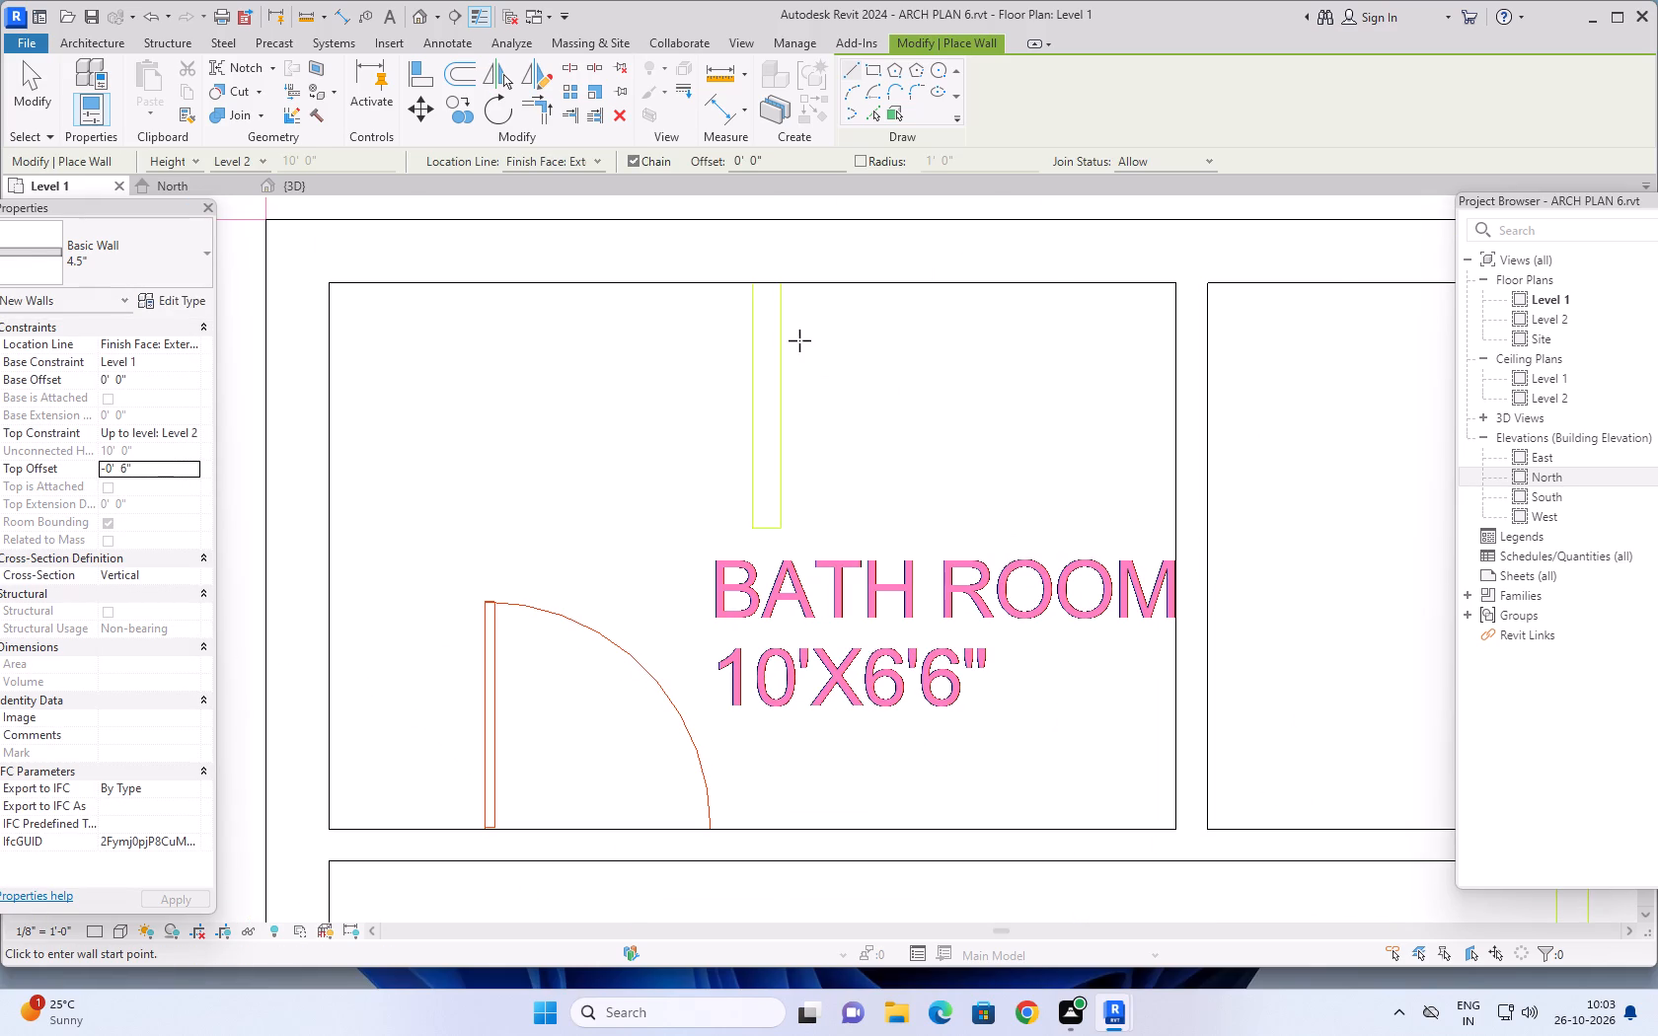
Draw a 4.5" stub wall about 2'-11" long inside the 10'X6'6" bath room, south from the north outer wall and flipped east.
scroll(774, 295, "up", 2)
left_click(747, 278)
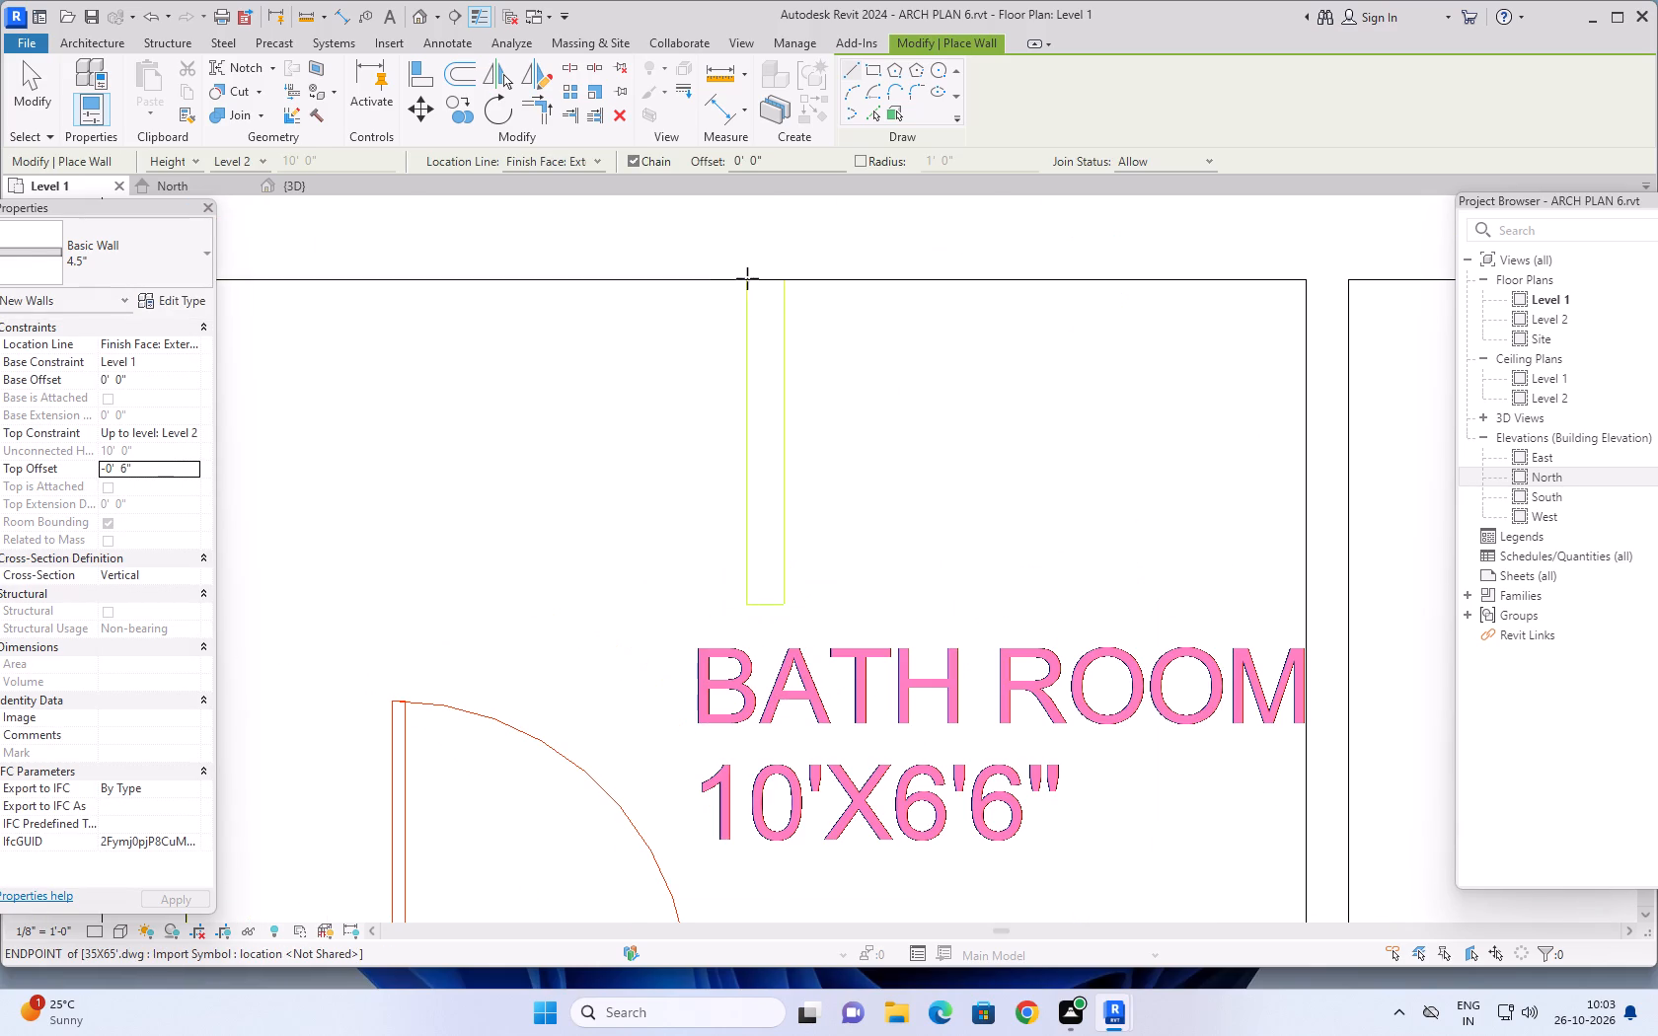
key("space")
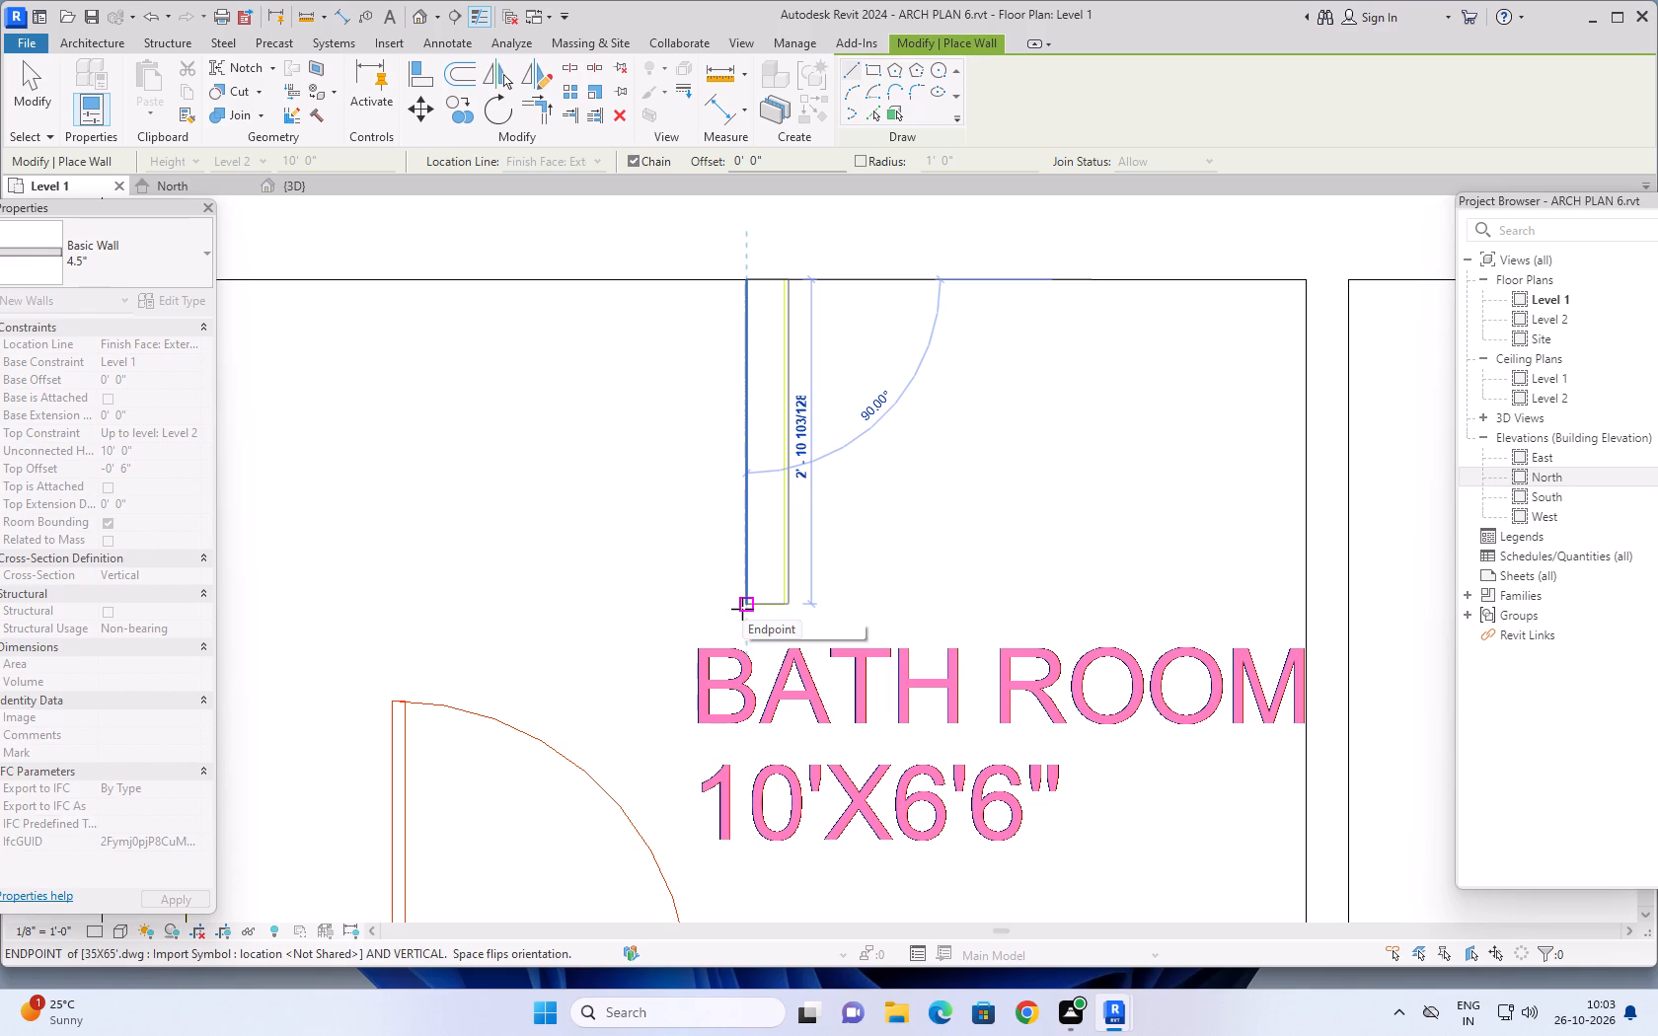
scroll(742, 609, "up", 6)
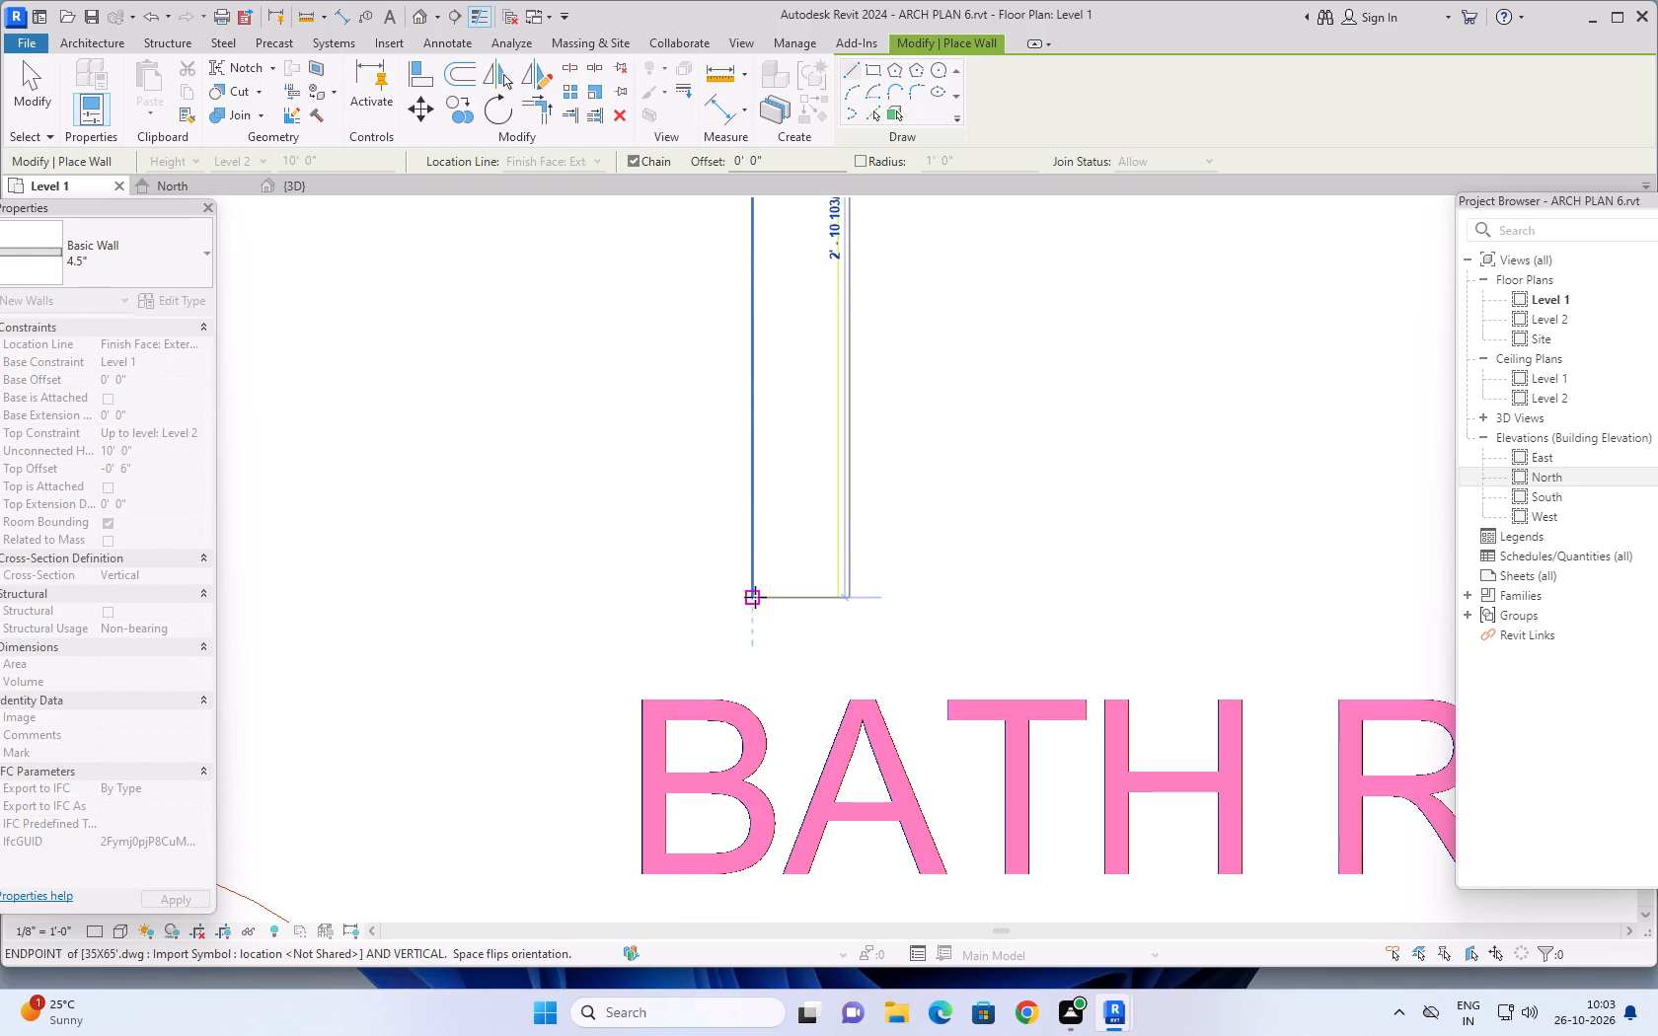
left_click(756, 596)
scroll(1184, 594, "down", 14)
key("Escape")
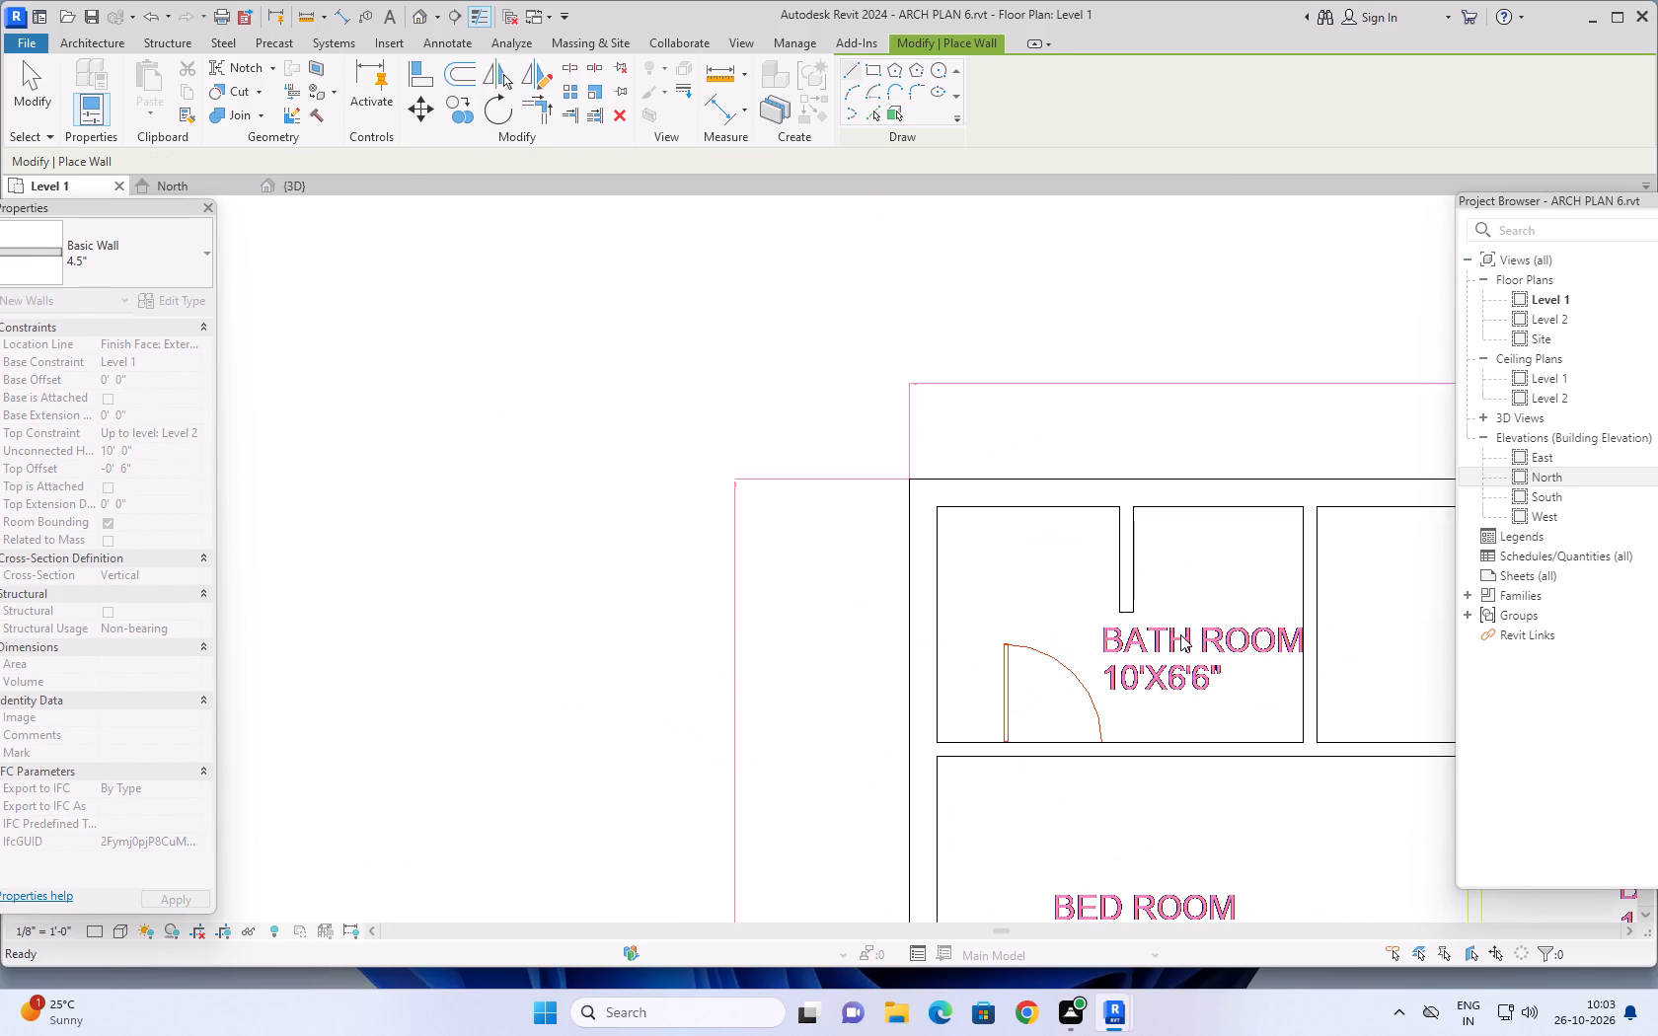
Draw a 4.5" wall between the bed rooms and TV lounge, flipped north, from the west outer wall to OPEN's south-west corner.
scroll(1183, 639, "down", 5)
middle_click_drag(1191, 653, 829, 487)
scroll(1087, 607, "down", 2)
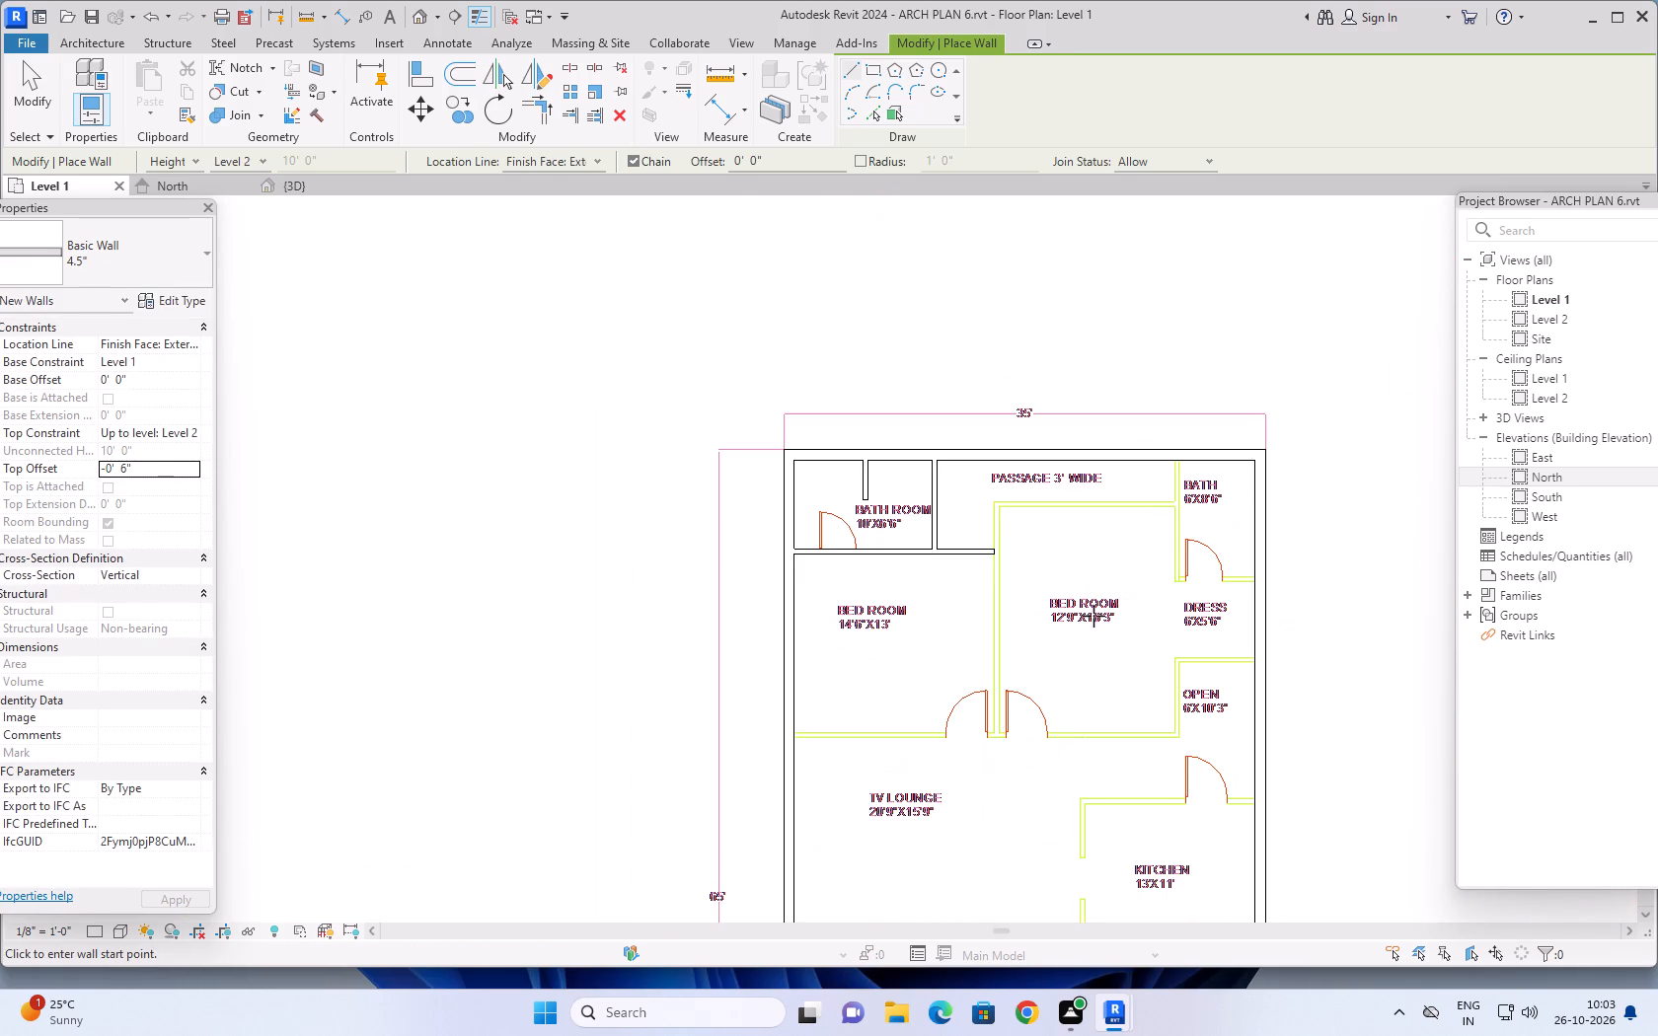
middle_click_drag(1089, 615, 872, 540)
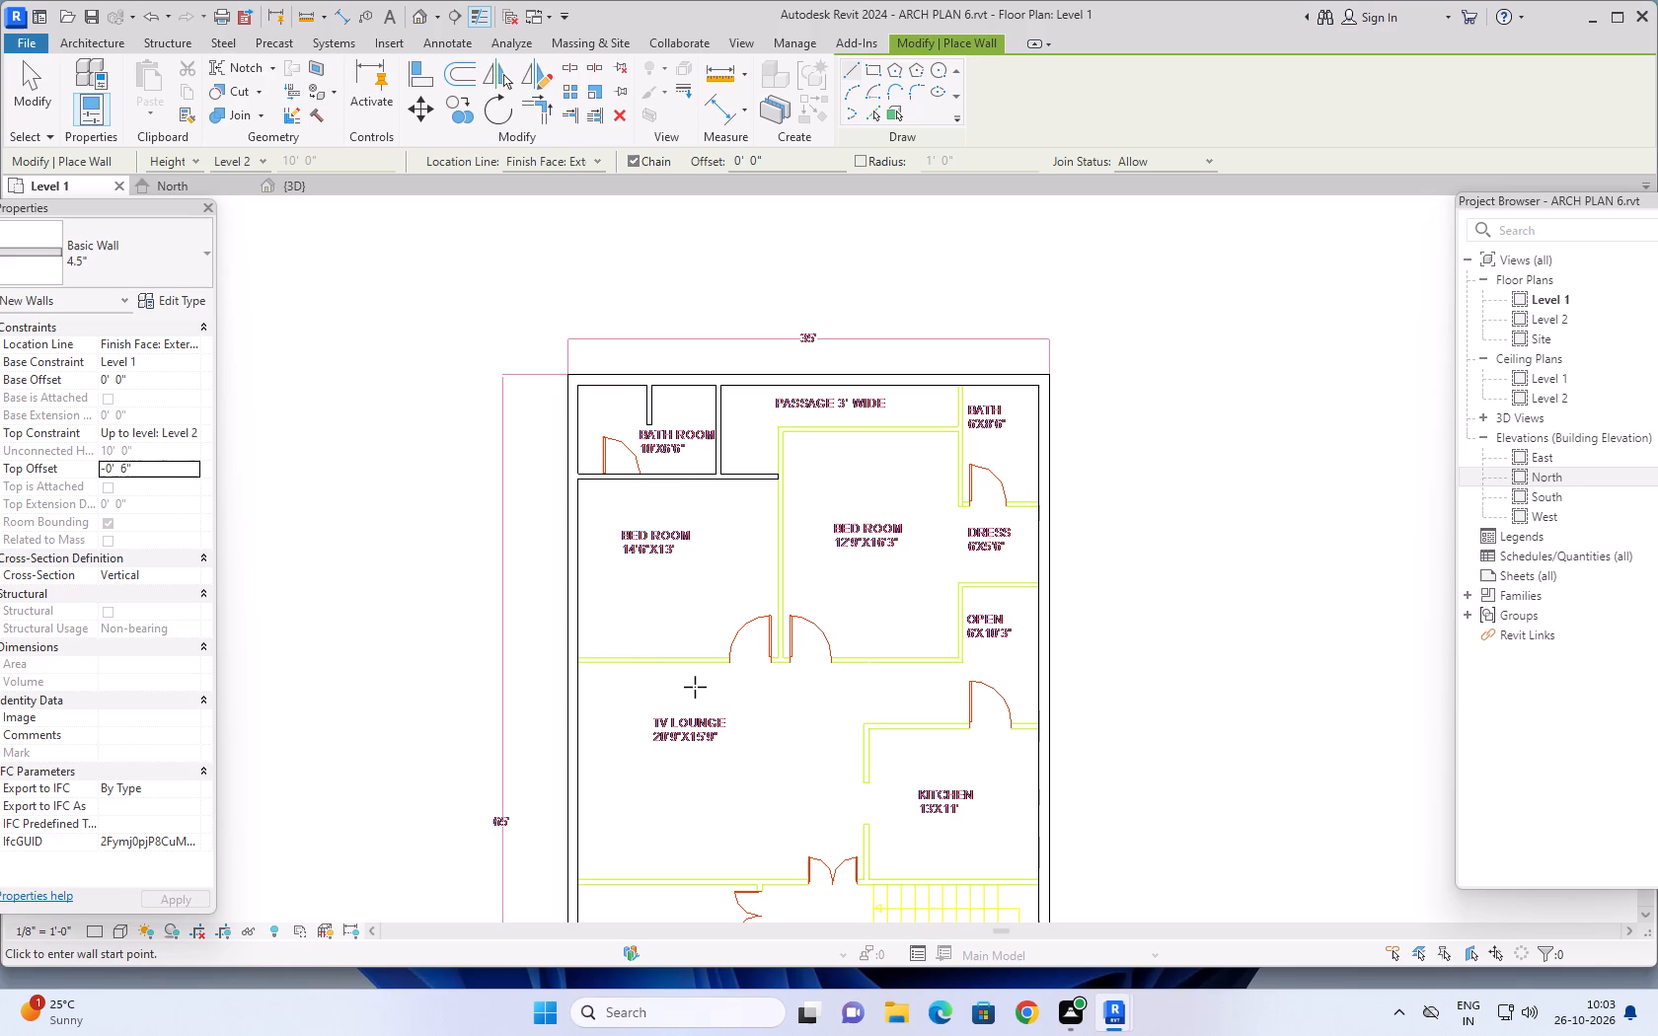
scroll(680, 675, "up", 4)
scroll(514, 648, "up", 4)
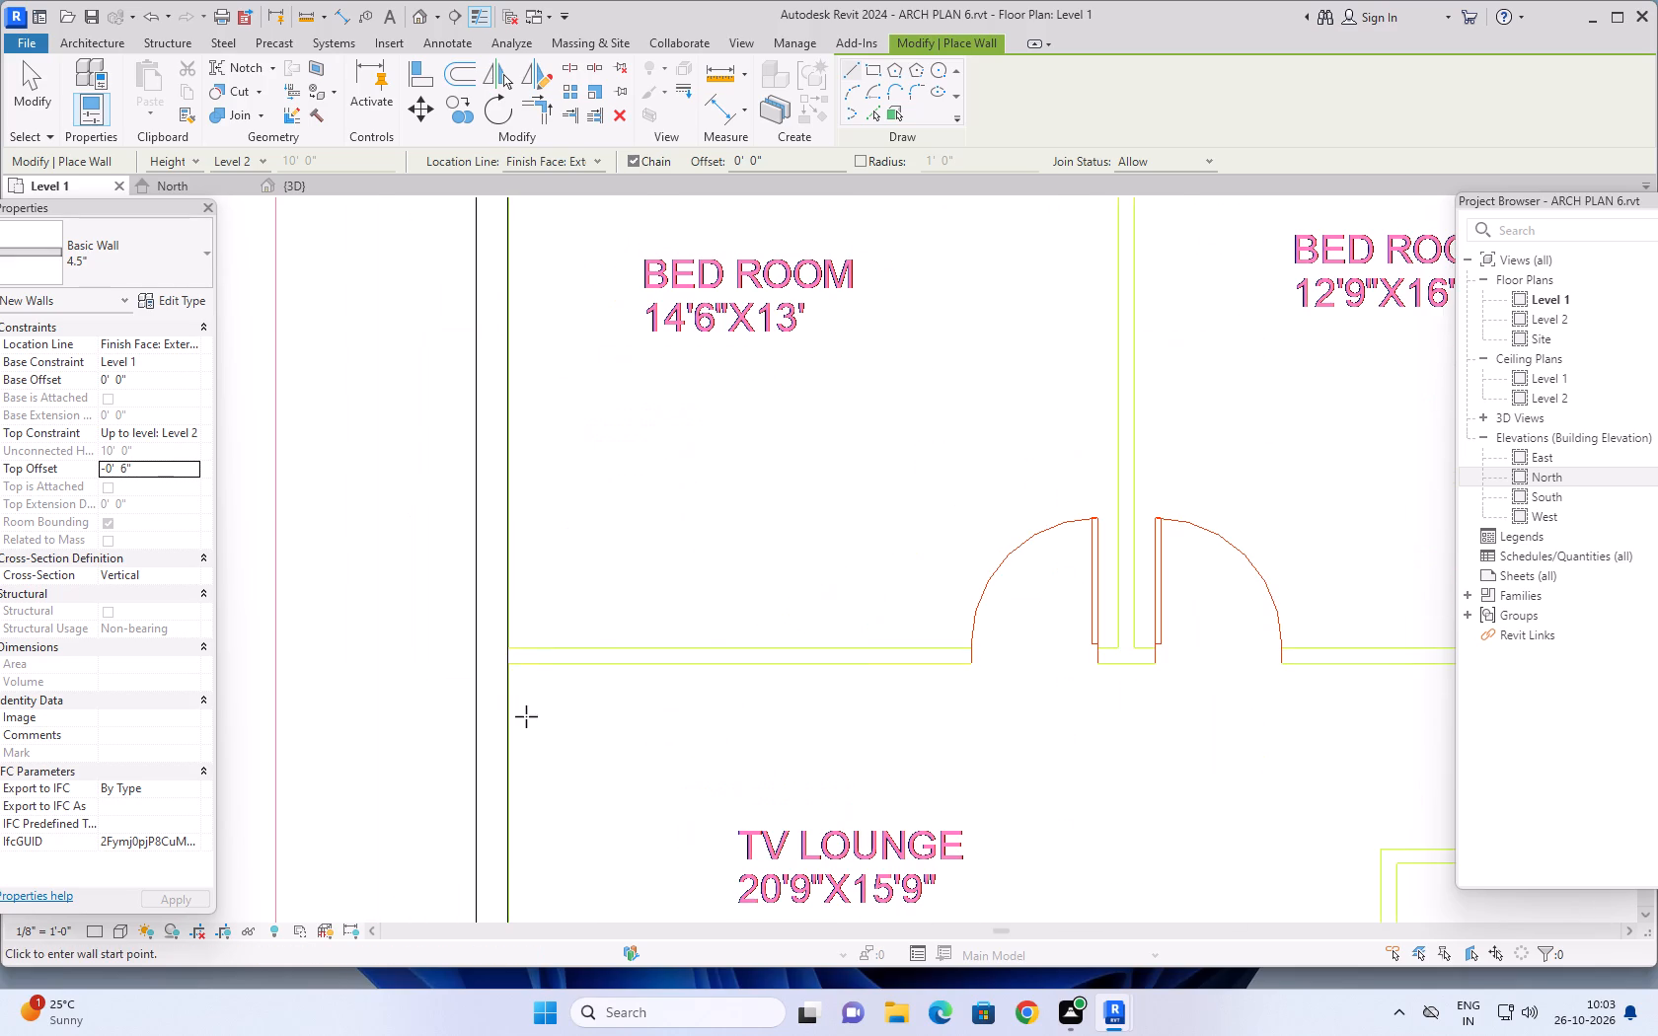
left_click(510, 660)
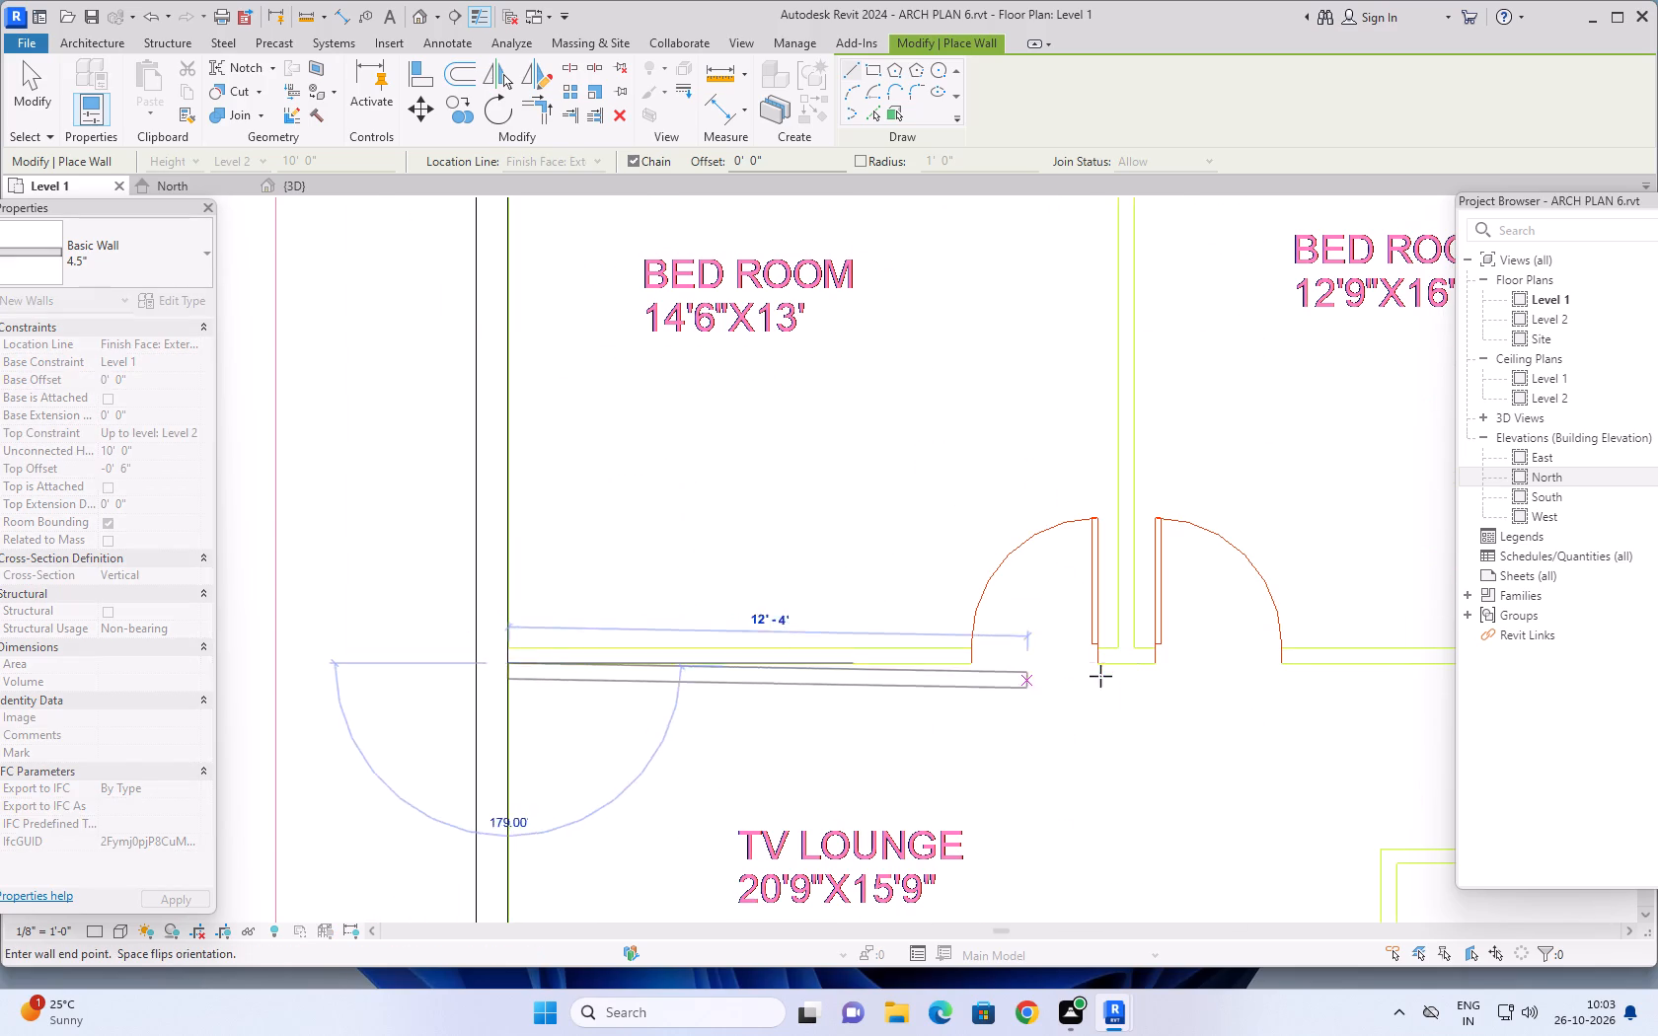
key("space")
scroll(1228, 648, "down", 7)
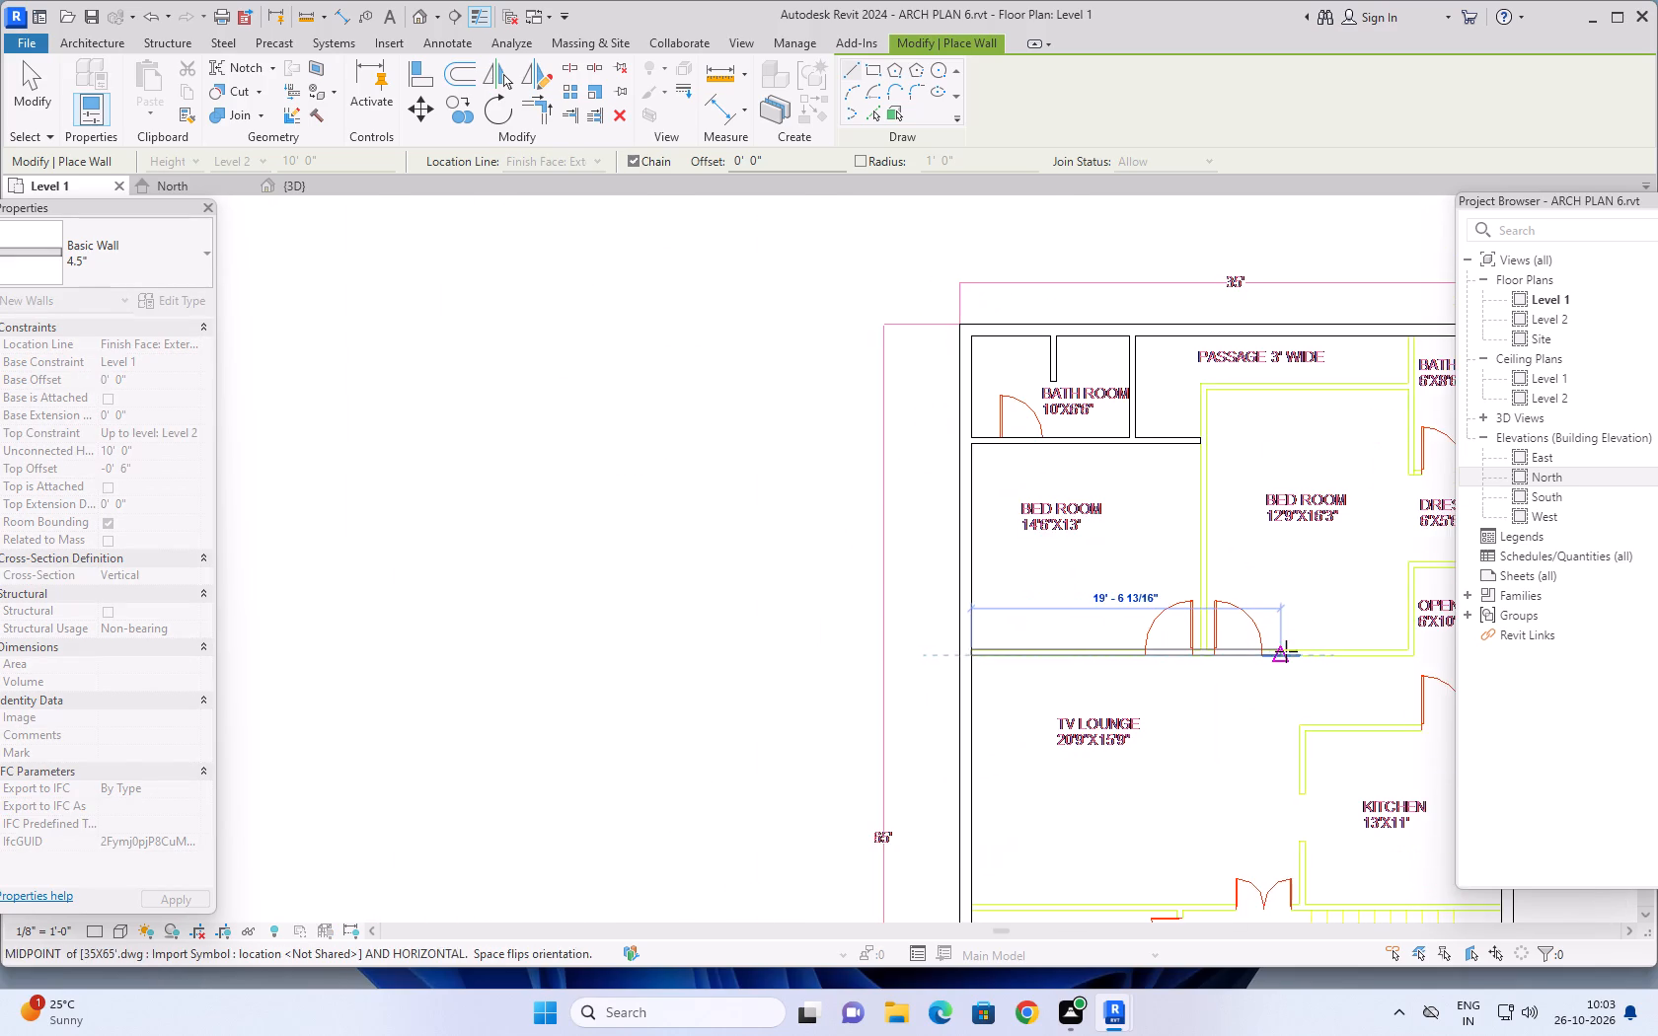
middle_click_drag(1286, 651, 699, 636)
scroll(823, 634, "up", 6)
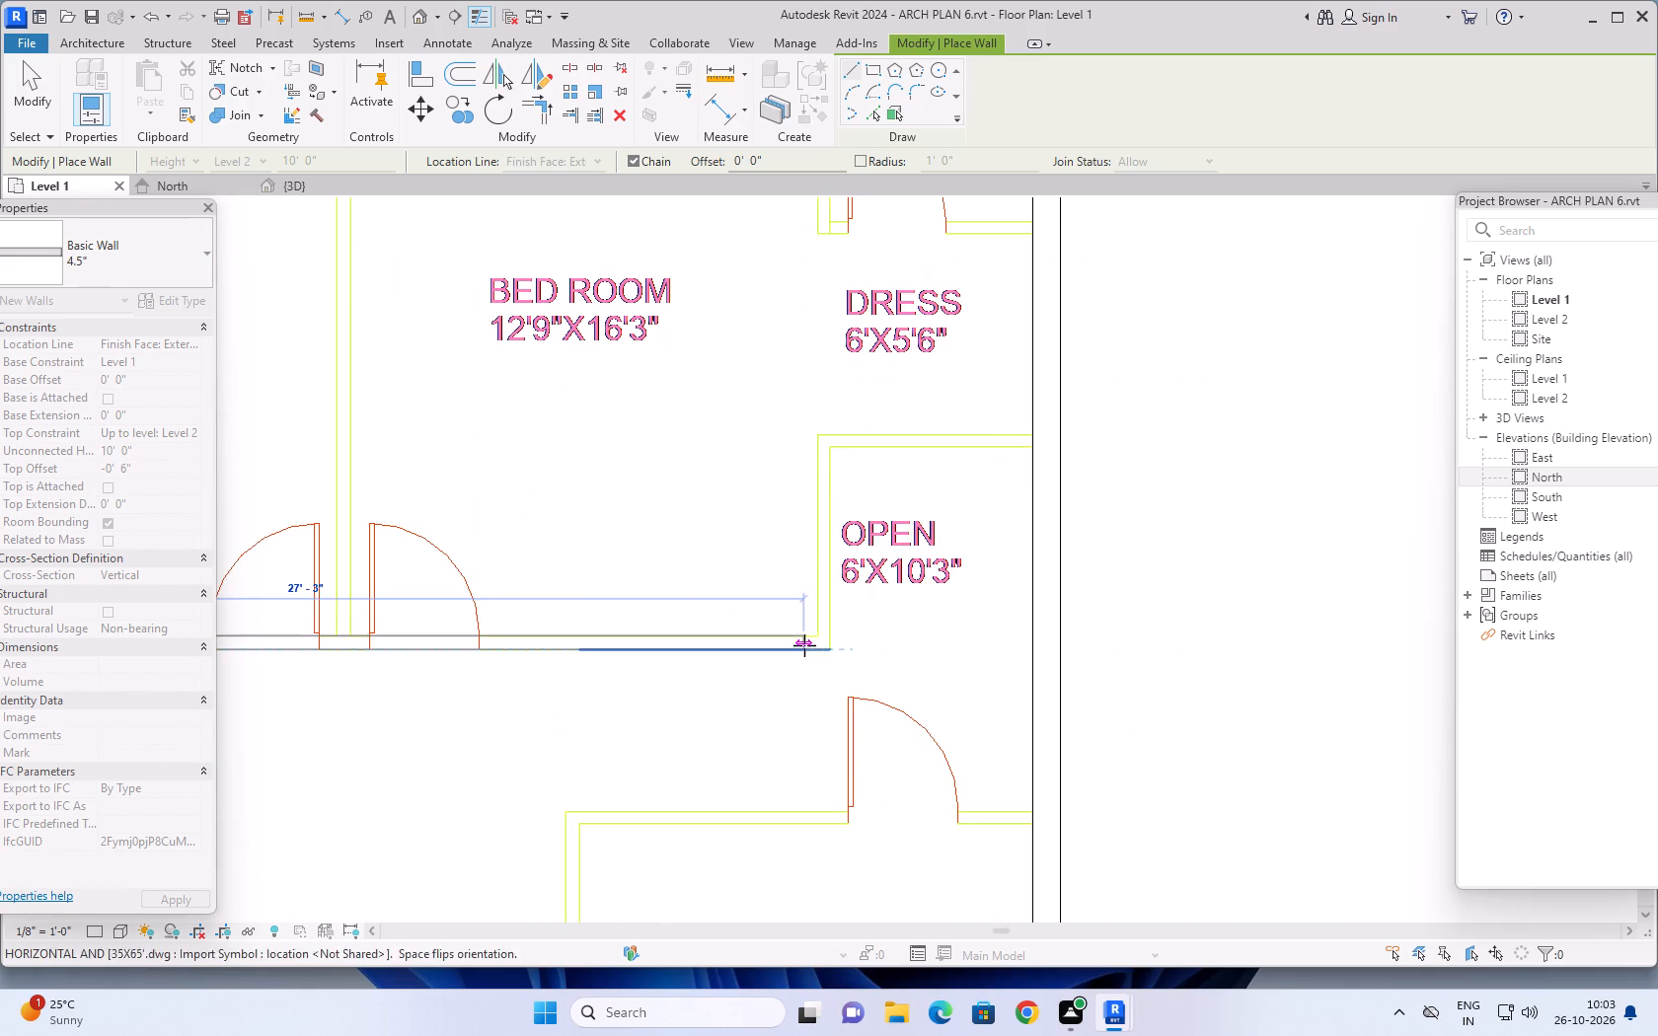
scroll(800, 642, "up", 5)
left_click(864, 662)
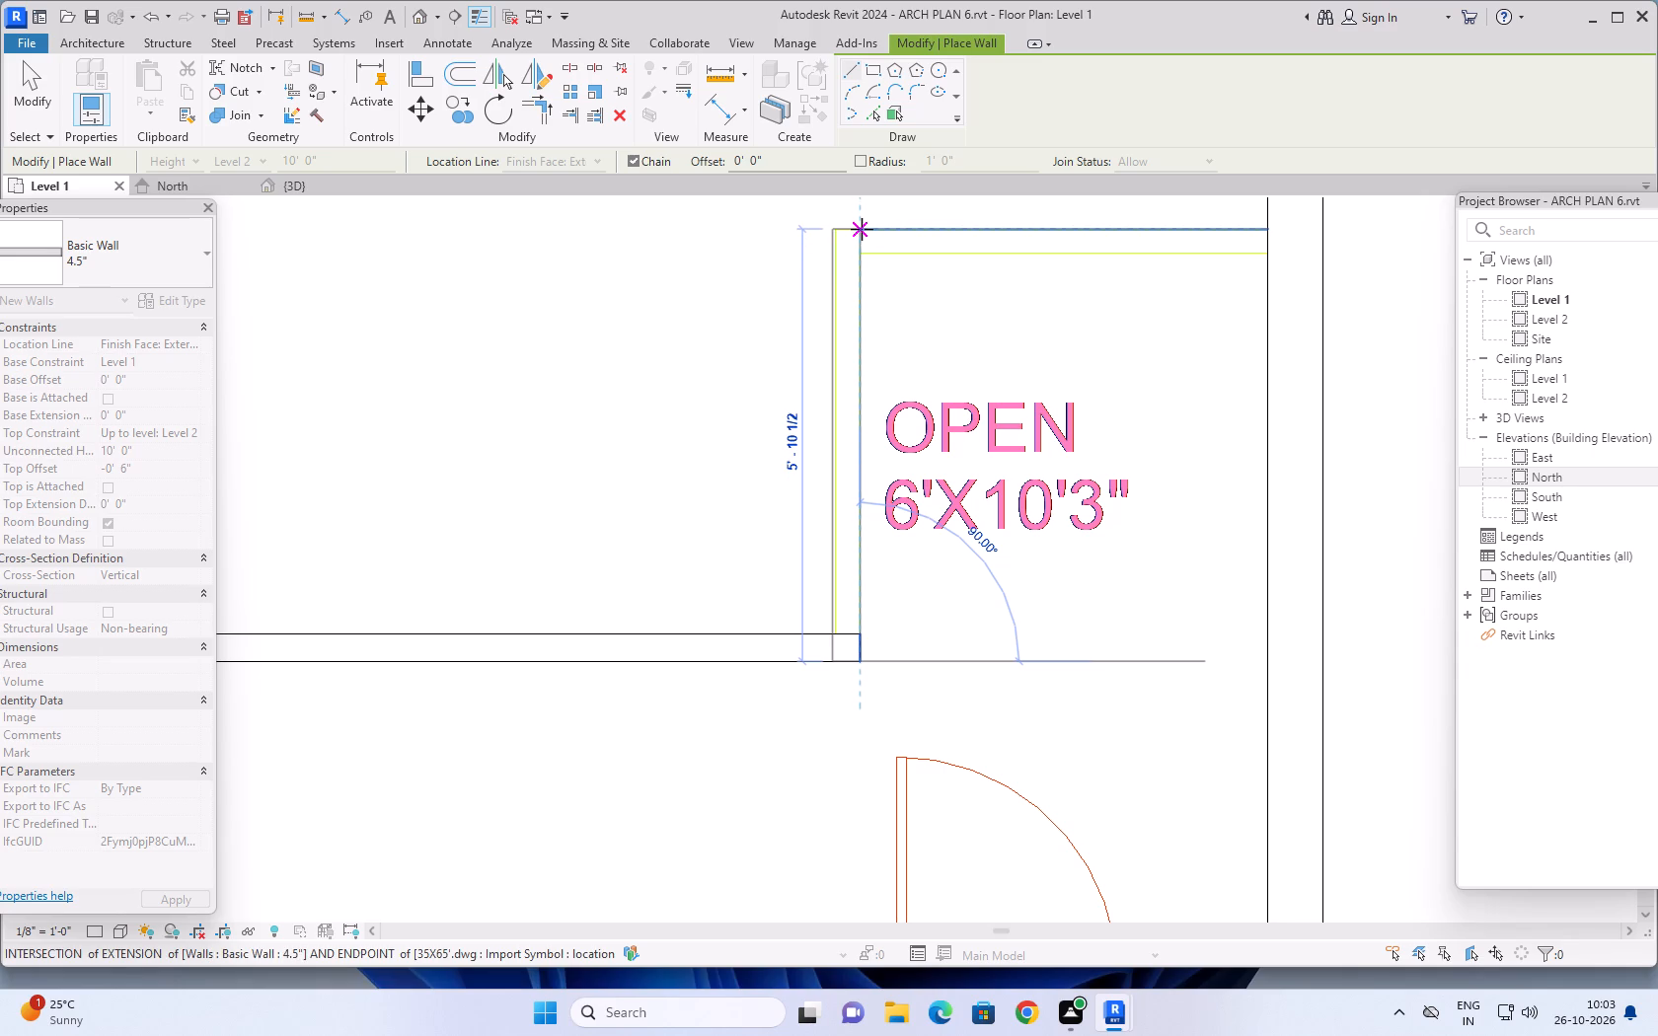
Continue the 4.5" wall about 5'-10 1/2" north along OPEN's west side and east to the outer wall, flipping the last segment south.
scroll(862, 281, "up", 6)
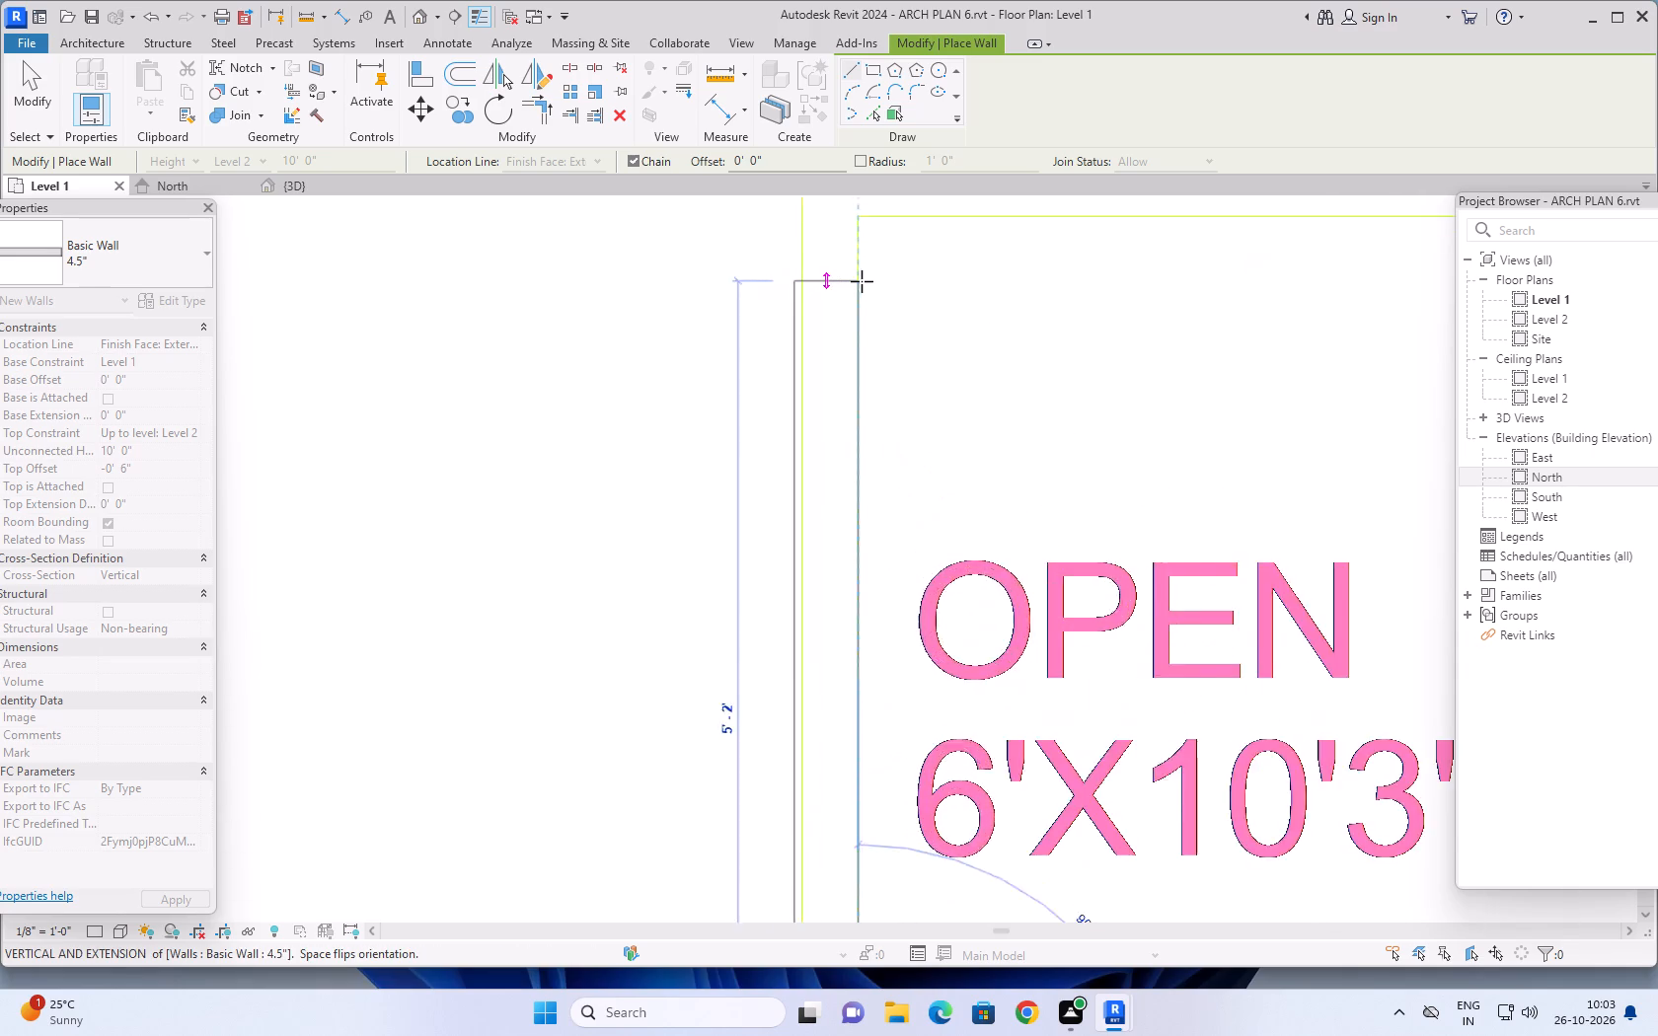
scroll(862, 281, "up", 1)
scroll(867, 278, "down", 16)
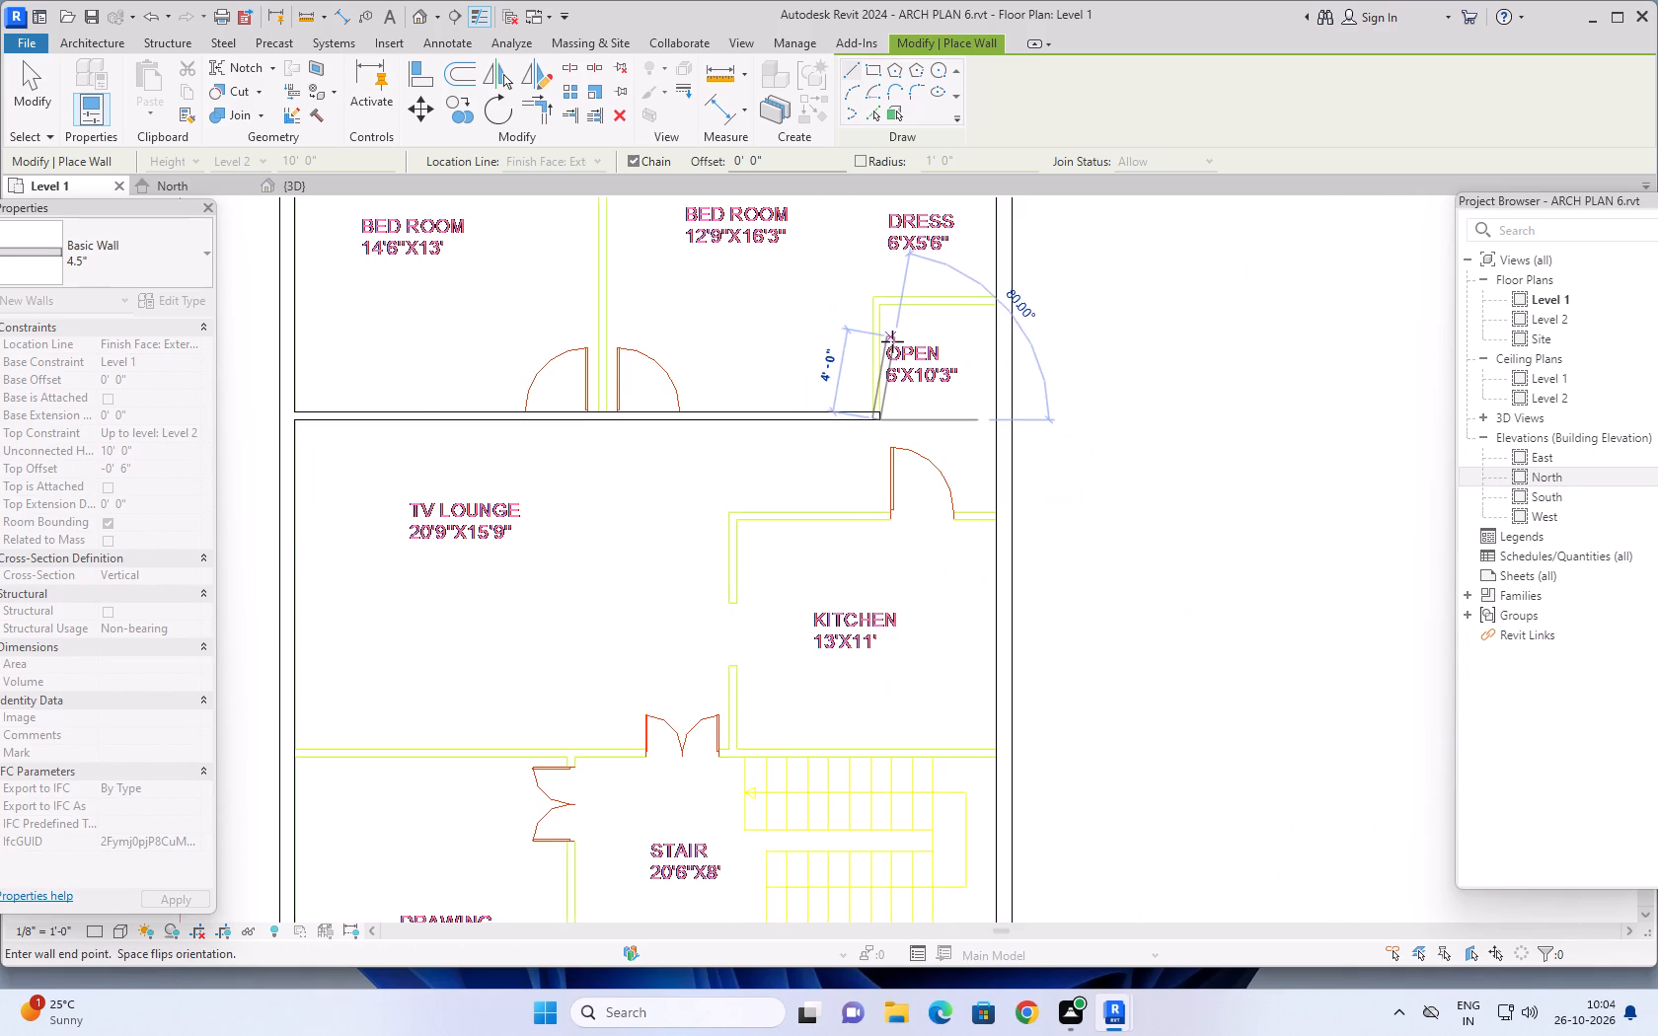
scroll(885, 340, "down", 3)
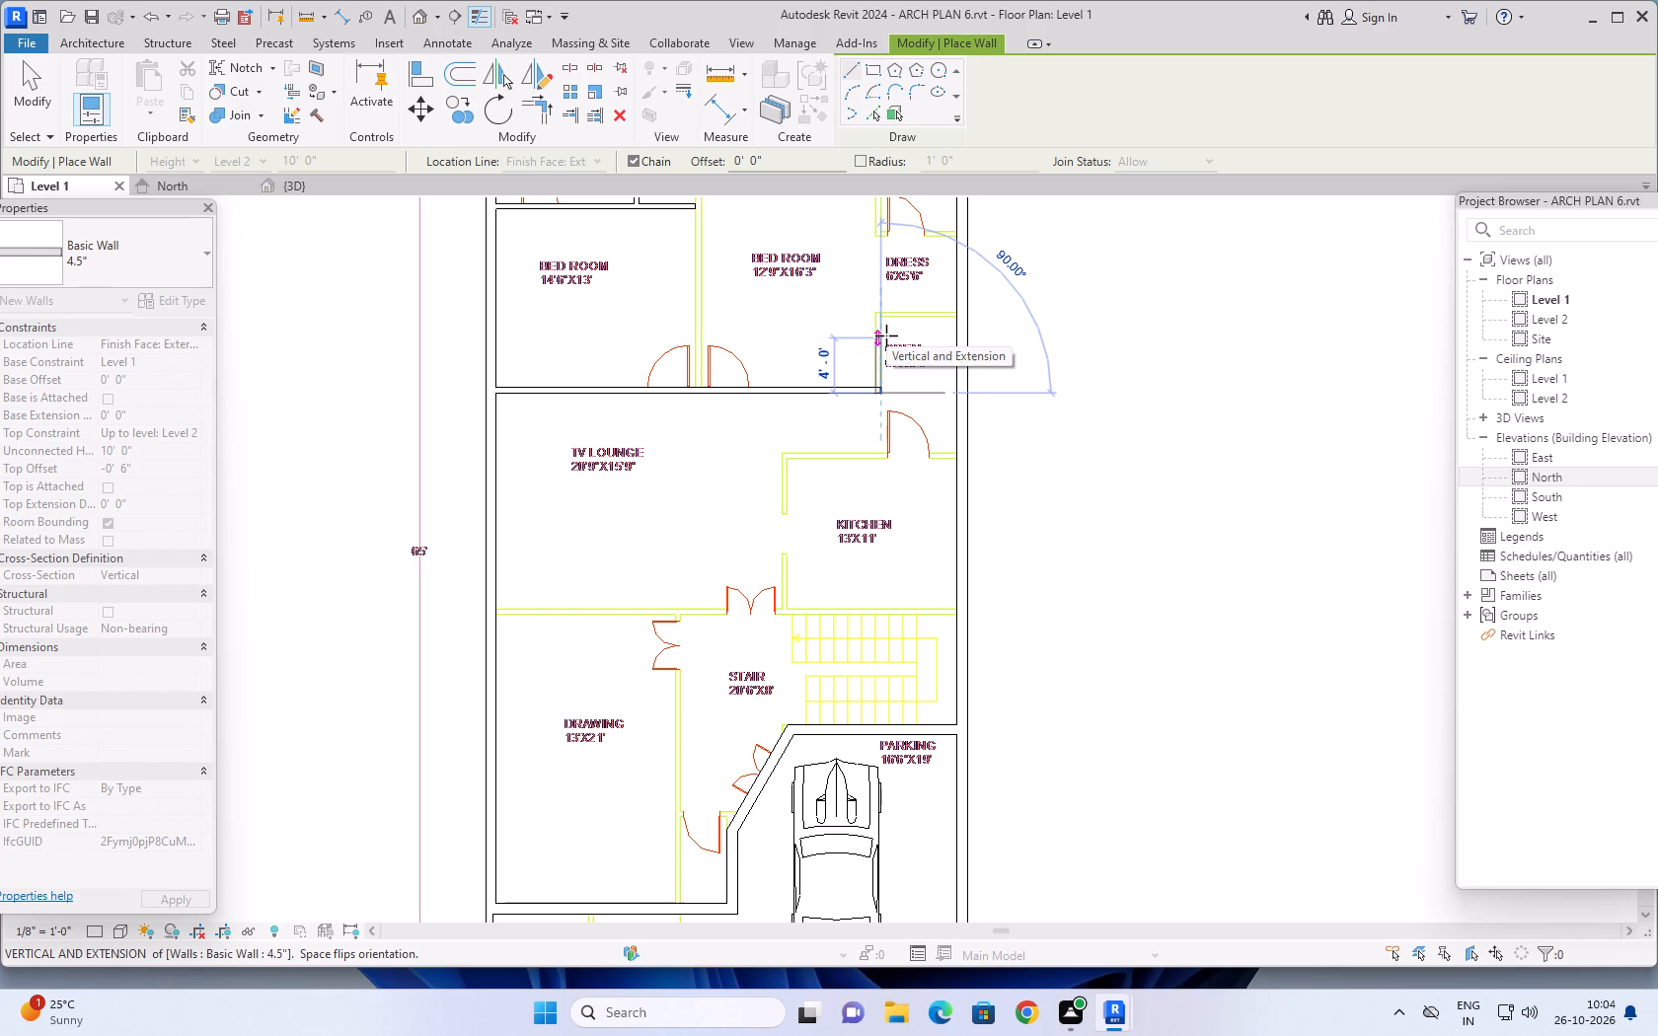
scroll(887, 323, "up", 9)
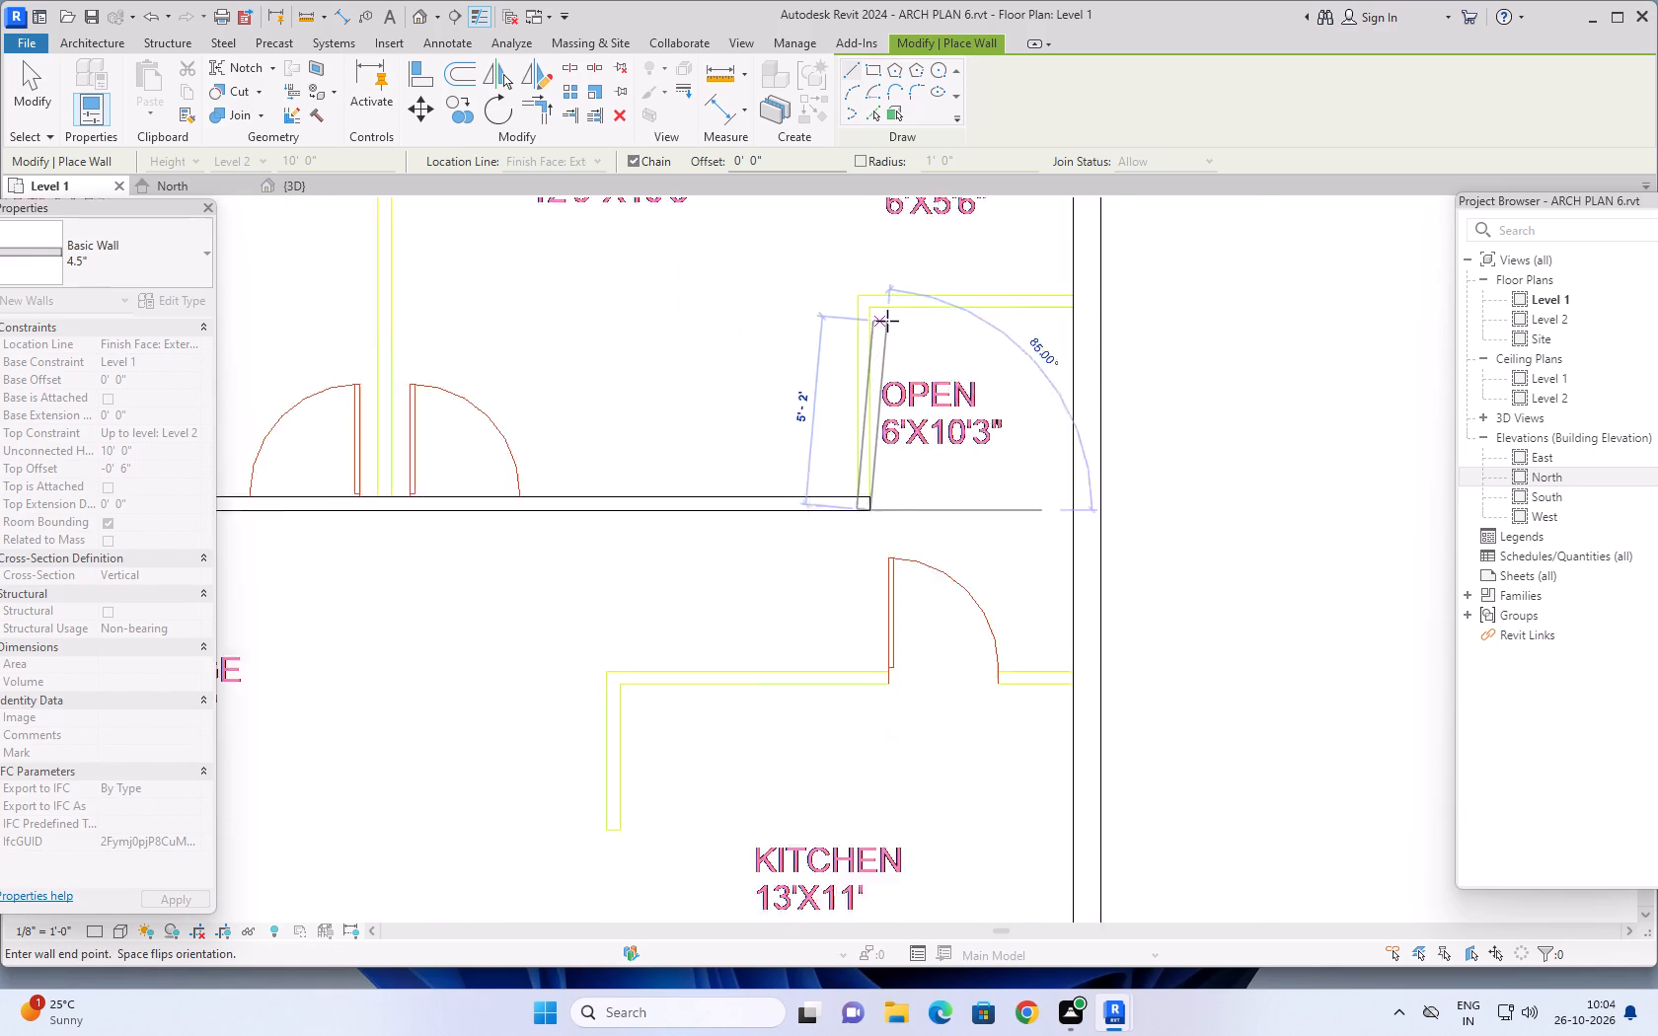
scroll(887, 321, "up", 3)
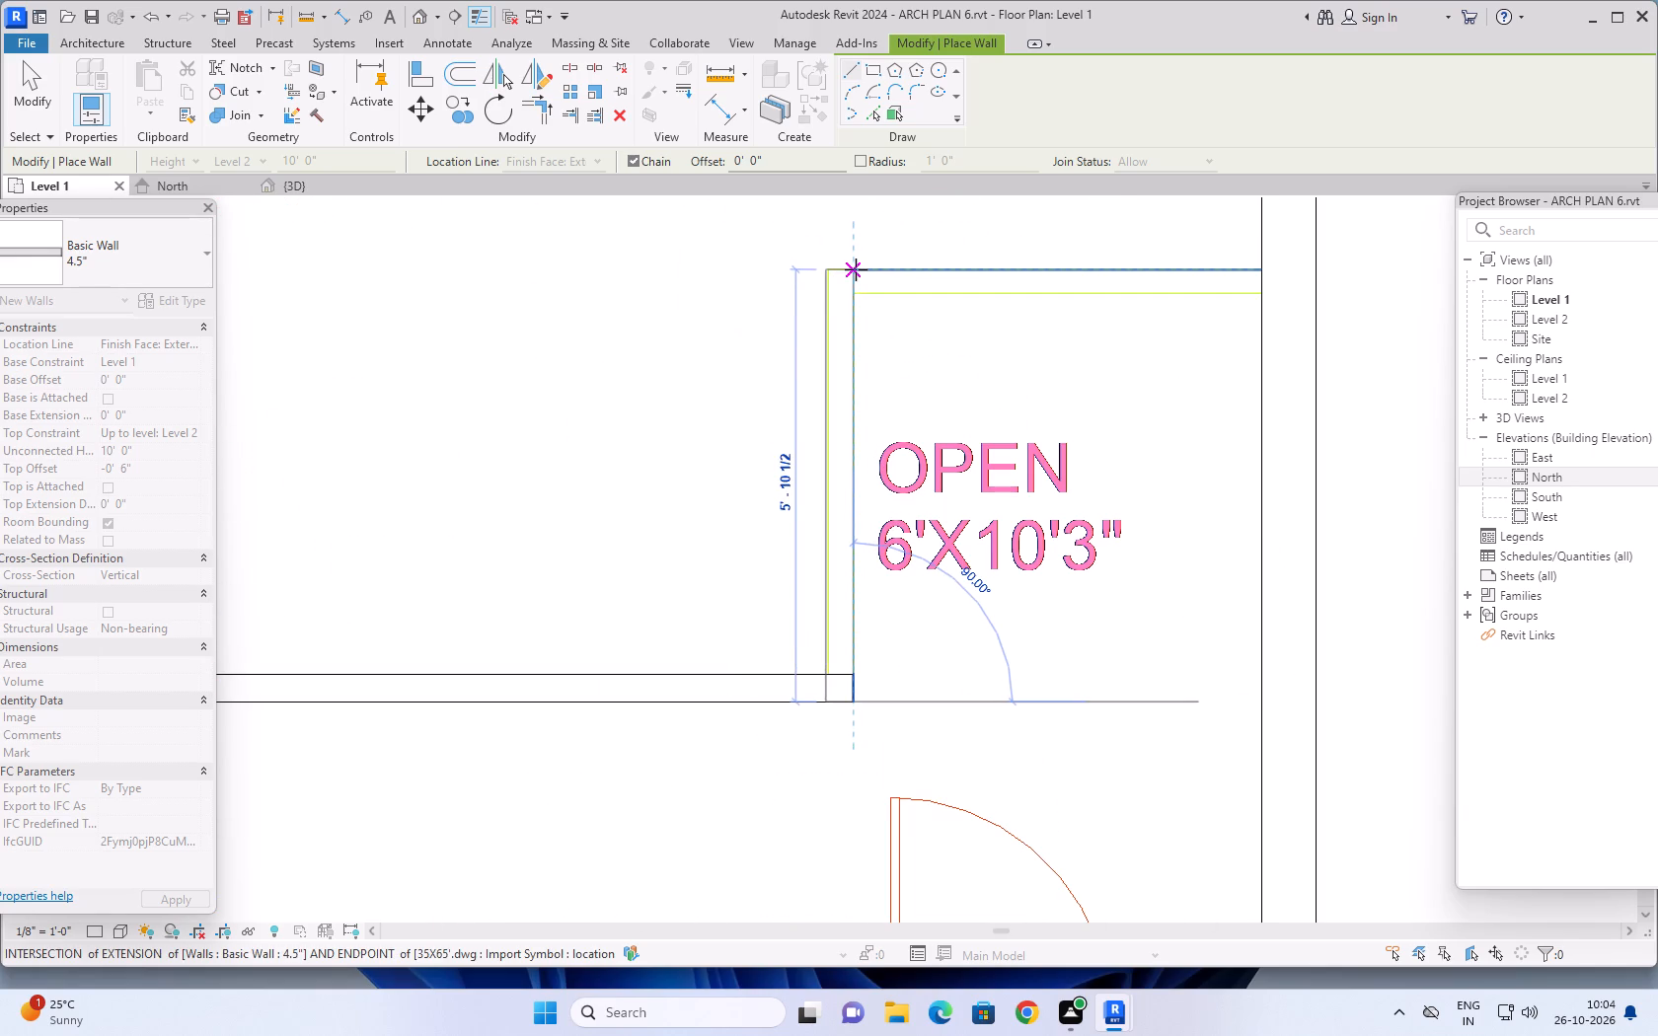
left_click(856, 269)
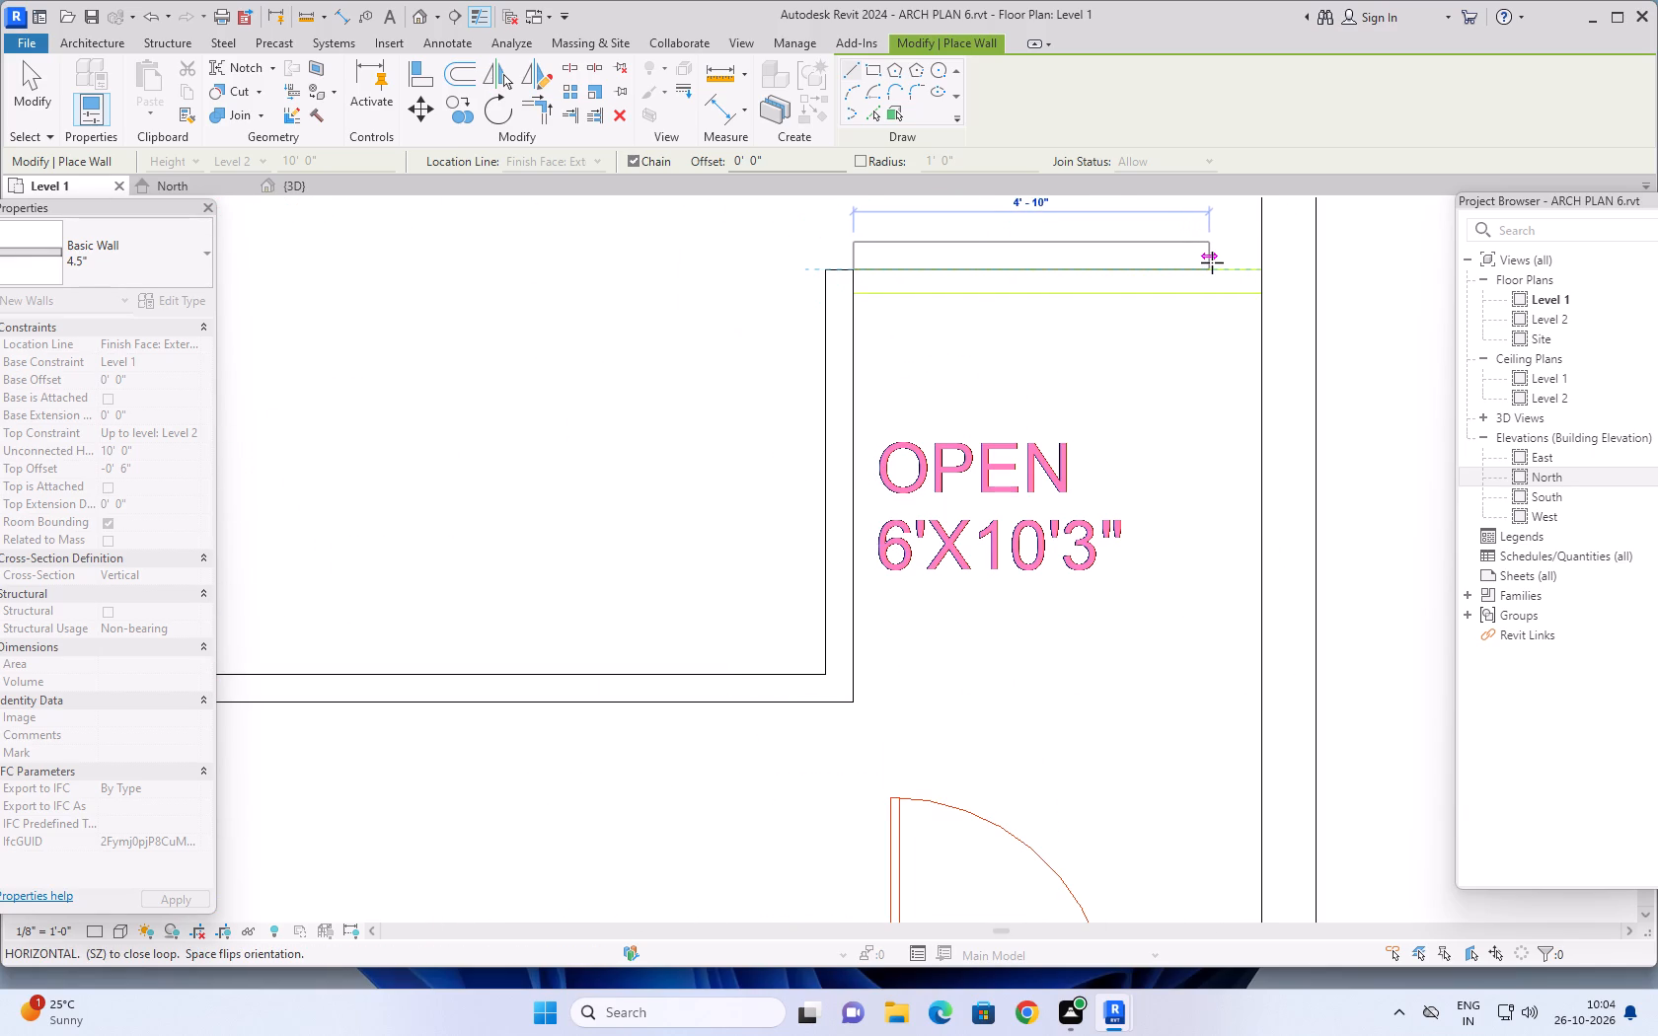
key("space")
left_click(1263, 272)
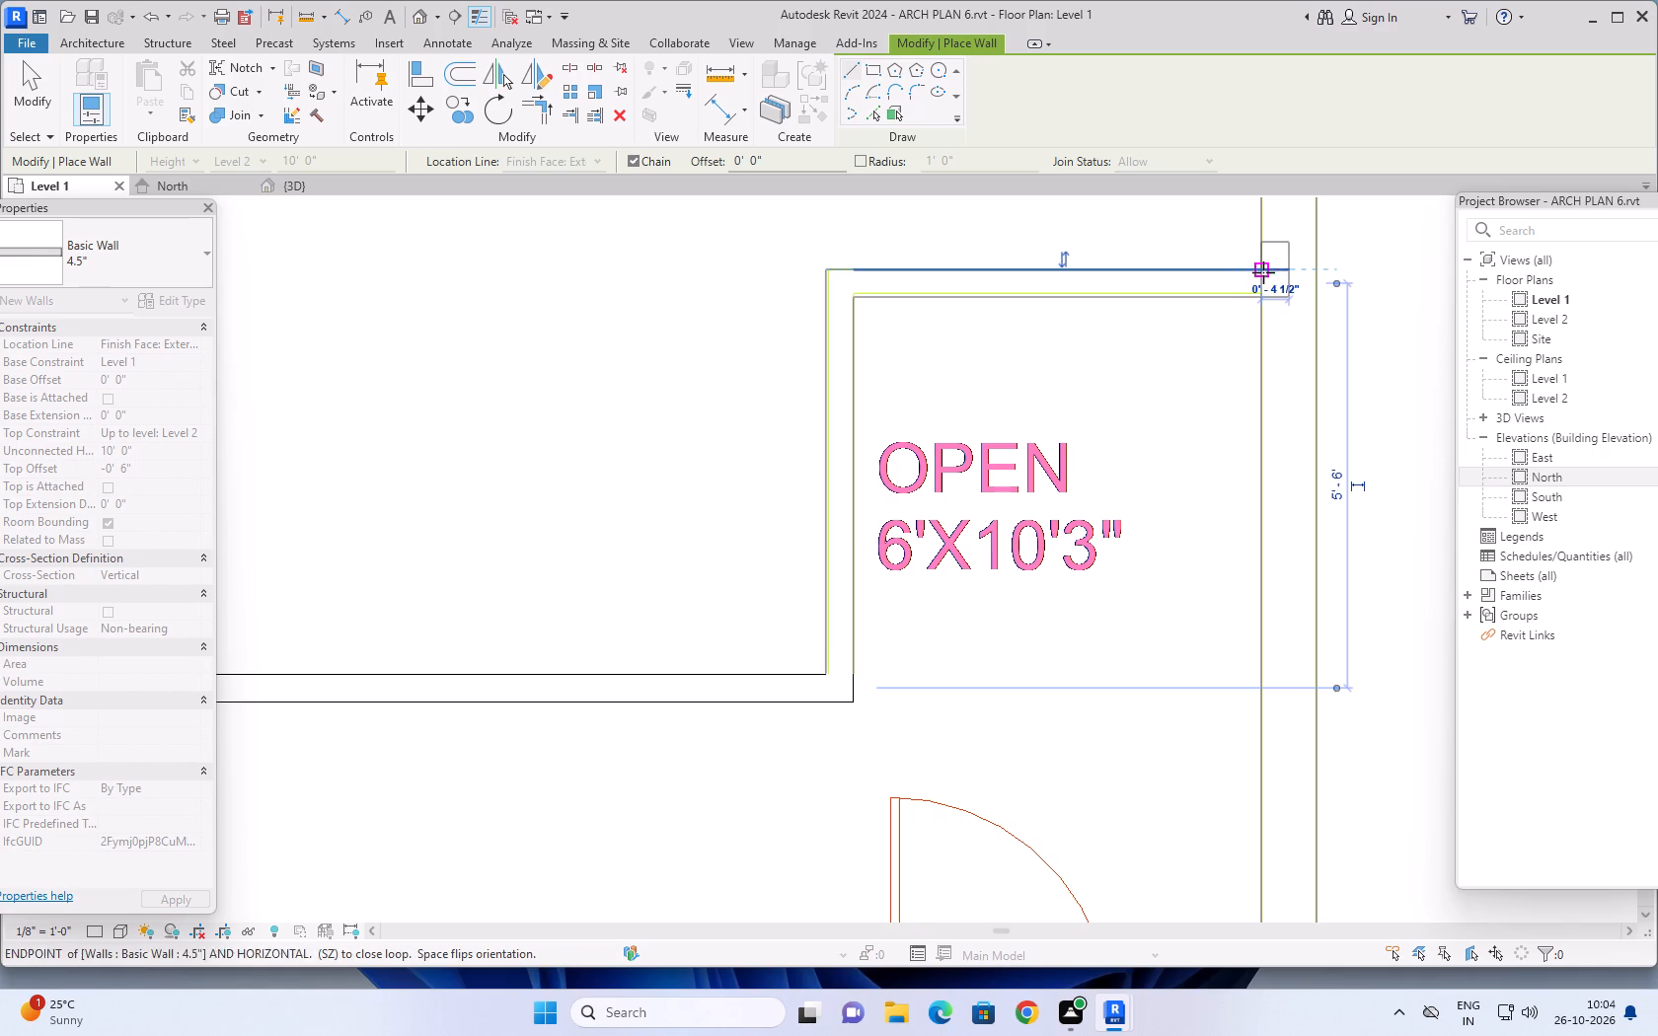
key("Escape")
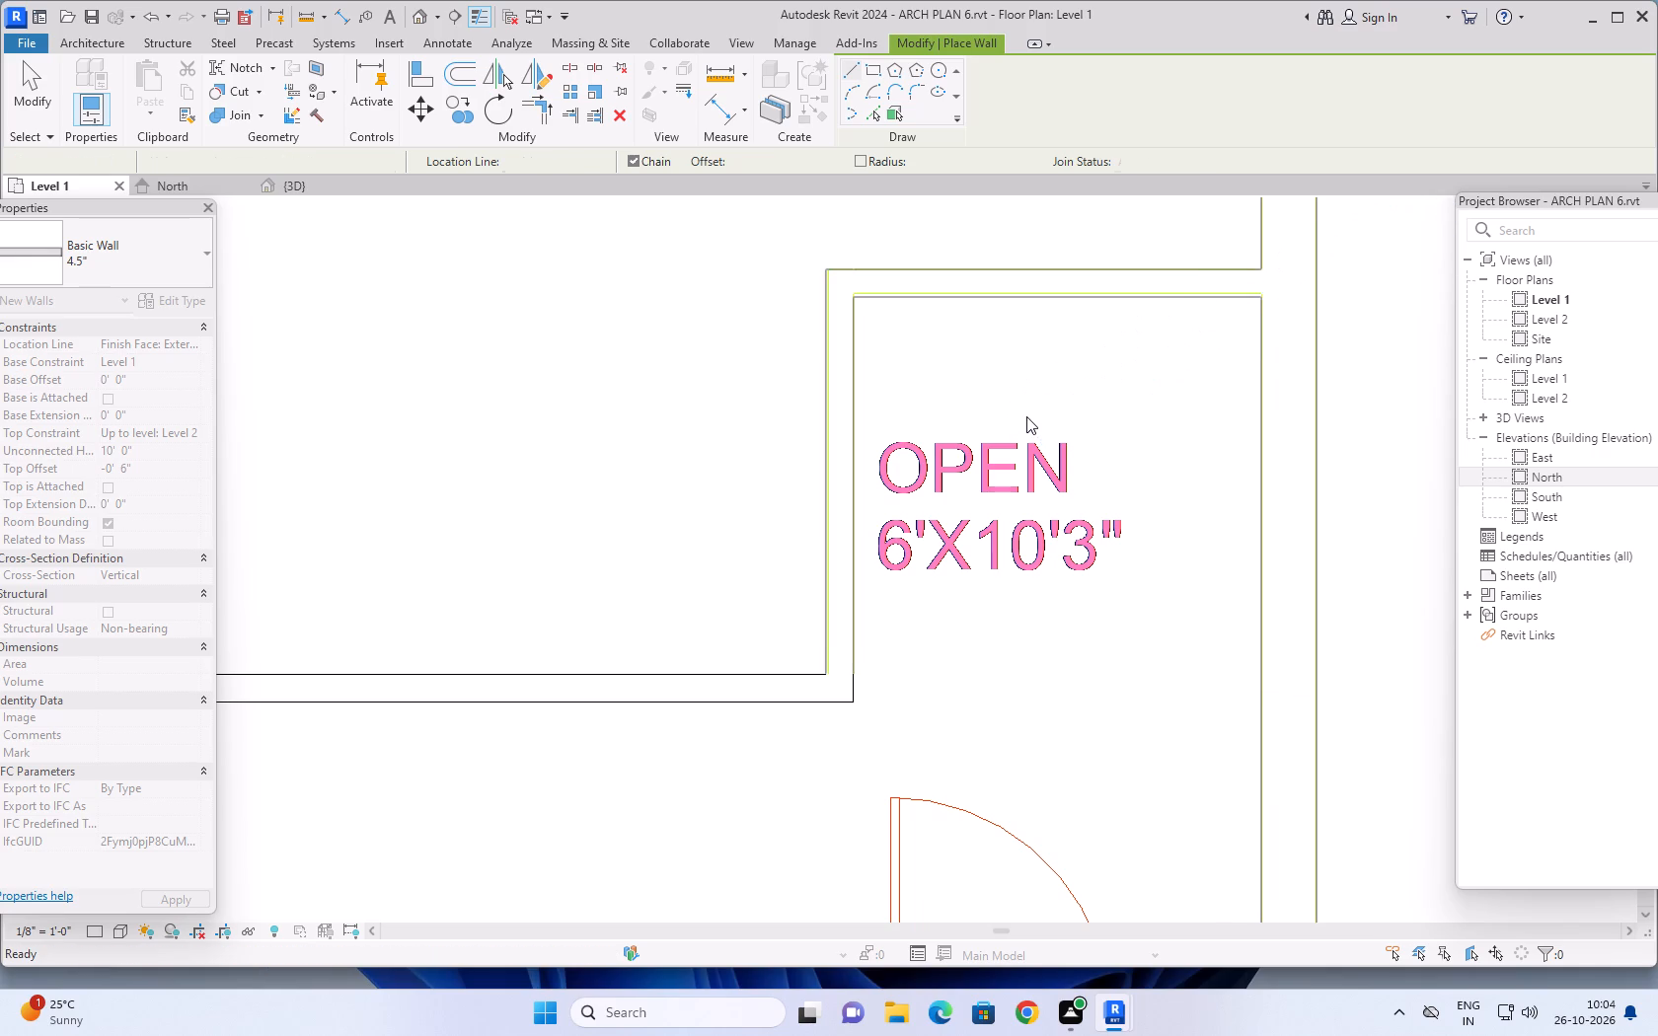
Draw a 4.5" wall along the kitchen's north side, from the east outer wall west across the door opening to the kitchen's north-west corner.
scroll(1027, 416, "down", 12)
middle_click_drag(893, 553, 907, 484)
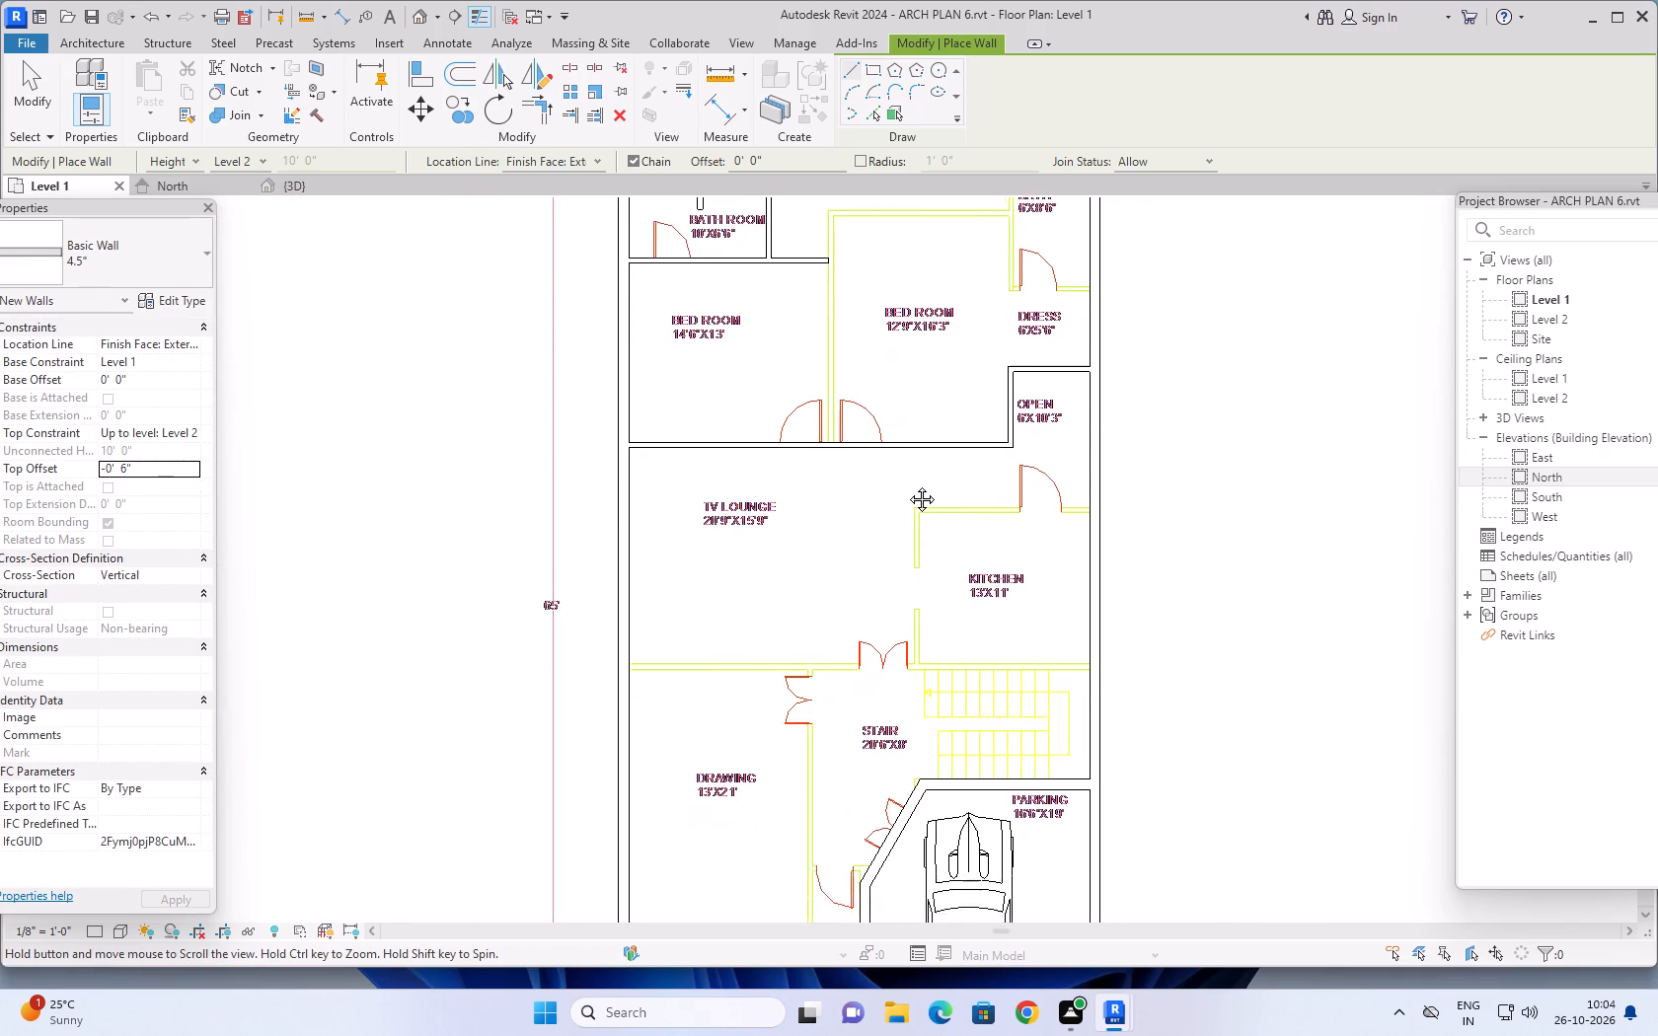
middle_click_drag(907, 484, 833, 393)
middle_click_drag(825, 395, 737, 410)
middle_click_drag(732, 410, 661, 458)
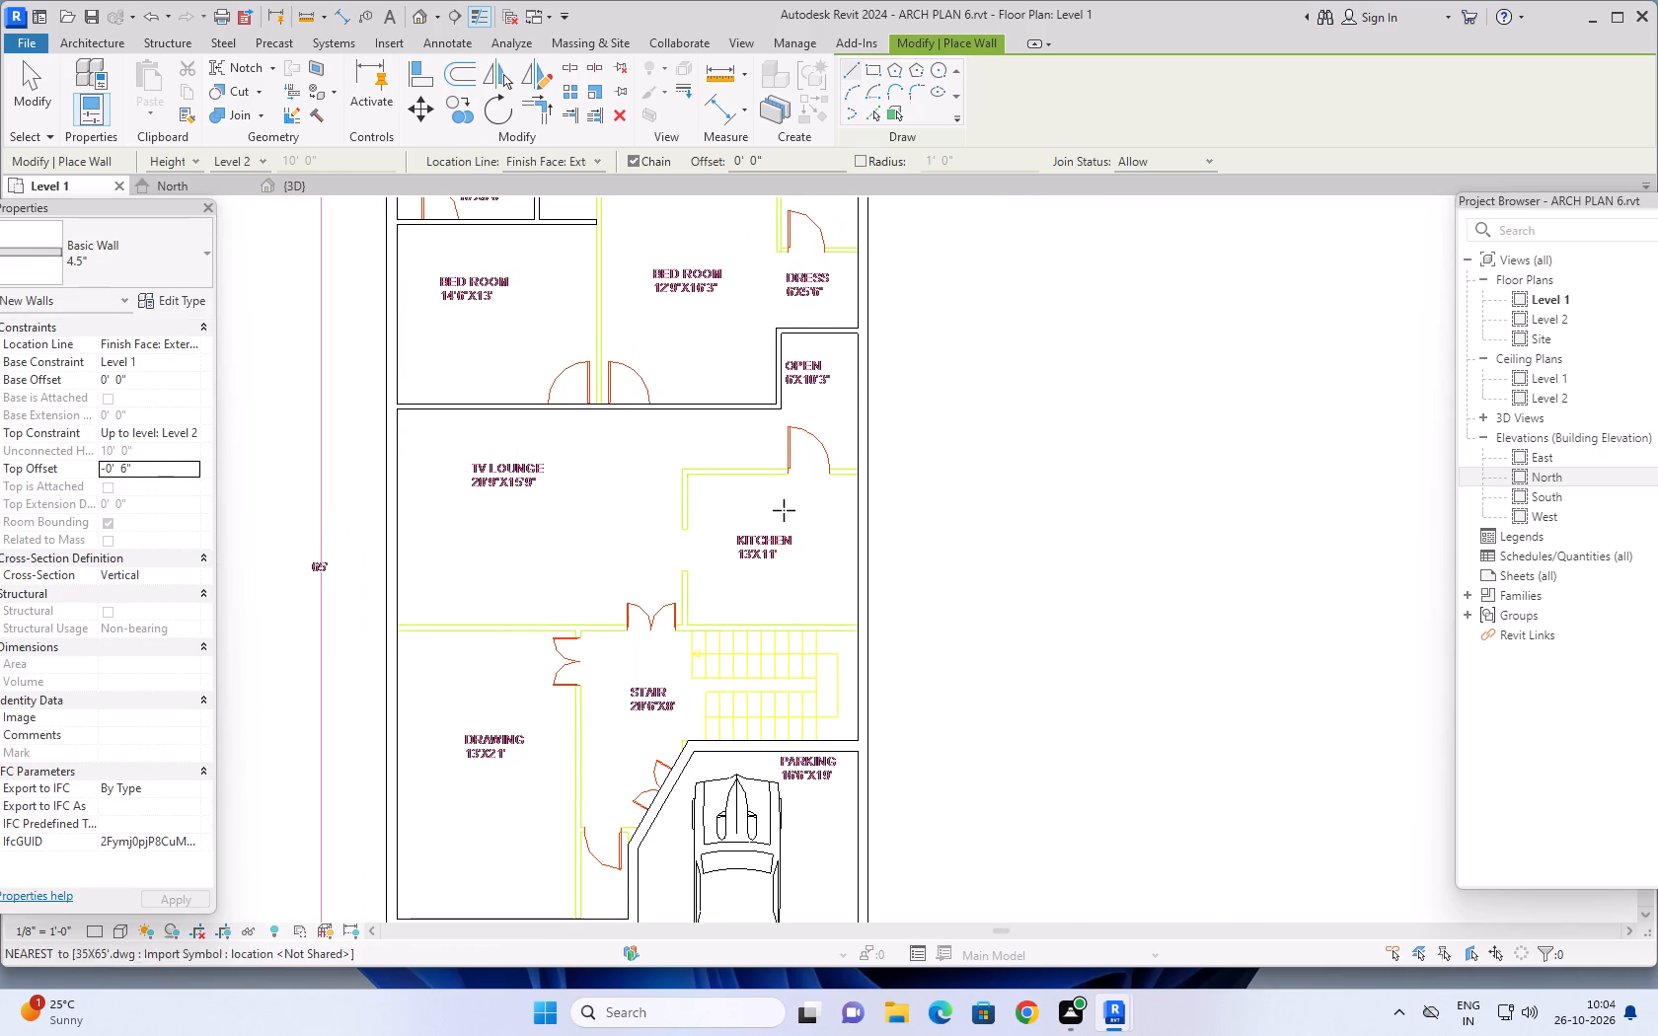
scroll(850, 481, "up", 14)
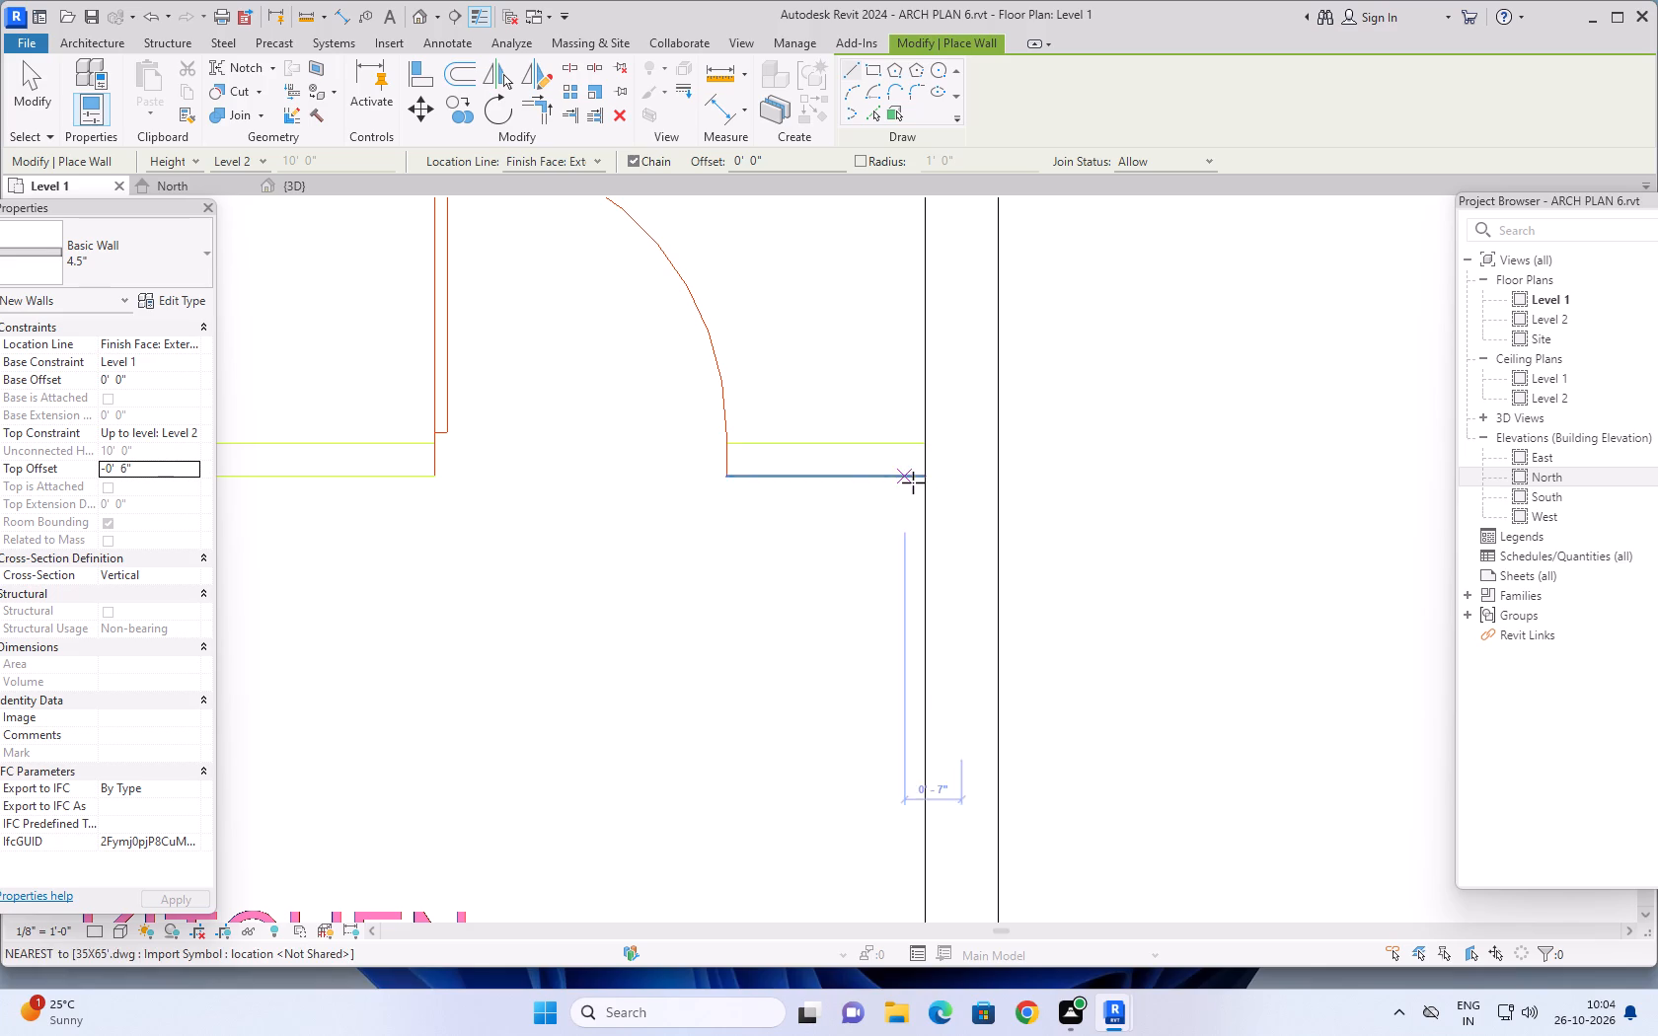
left_click(923, 477)
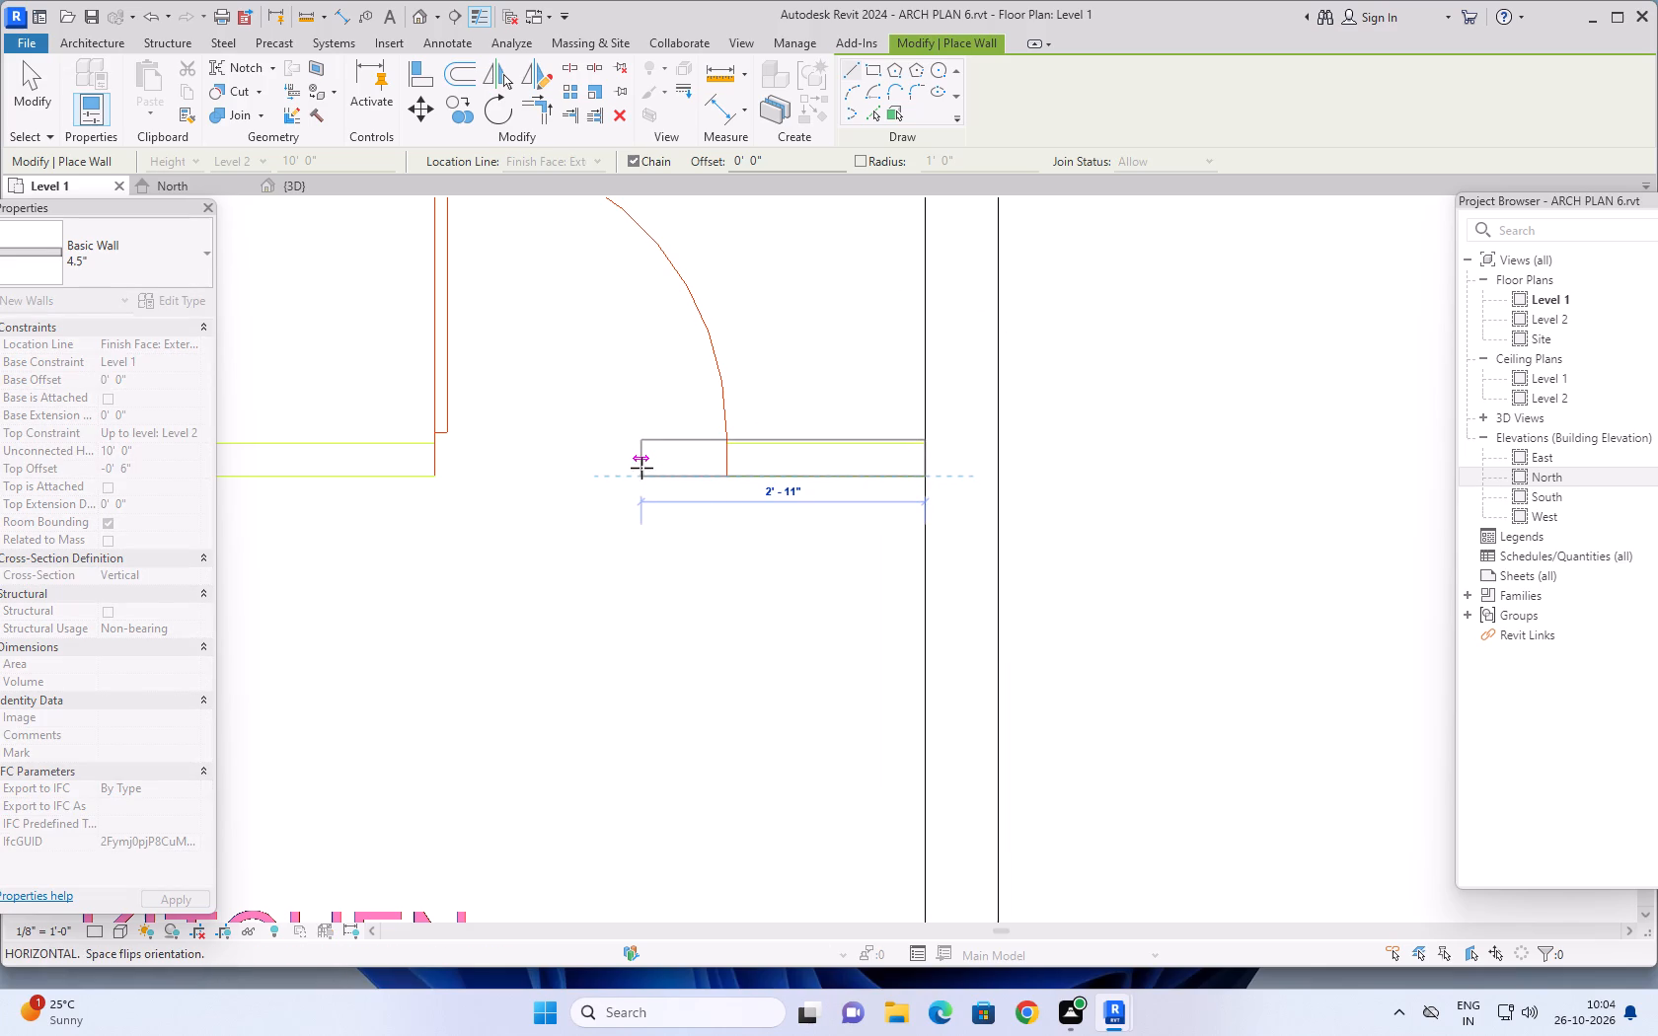
scroll(640, 468, "down", 6)
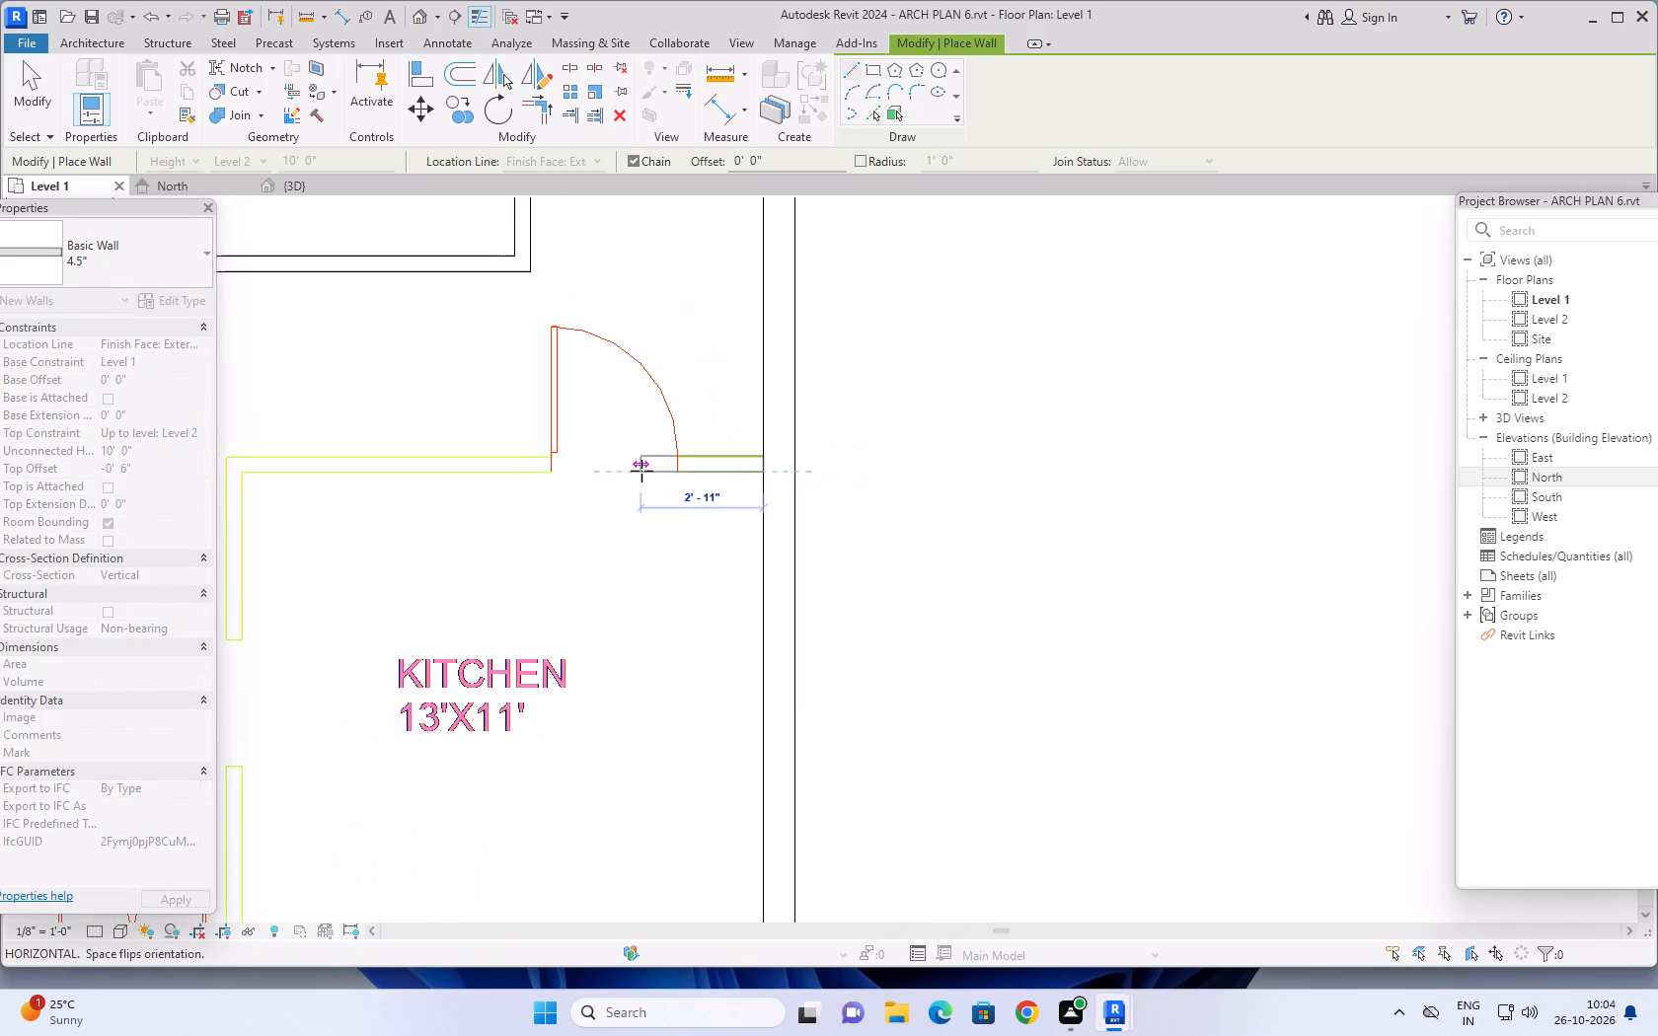
scroll(641, 471, "down", 7)
middle_click_drag(637, 478, 1106, 467)
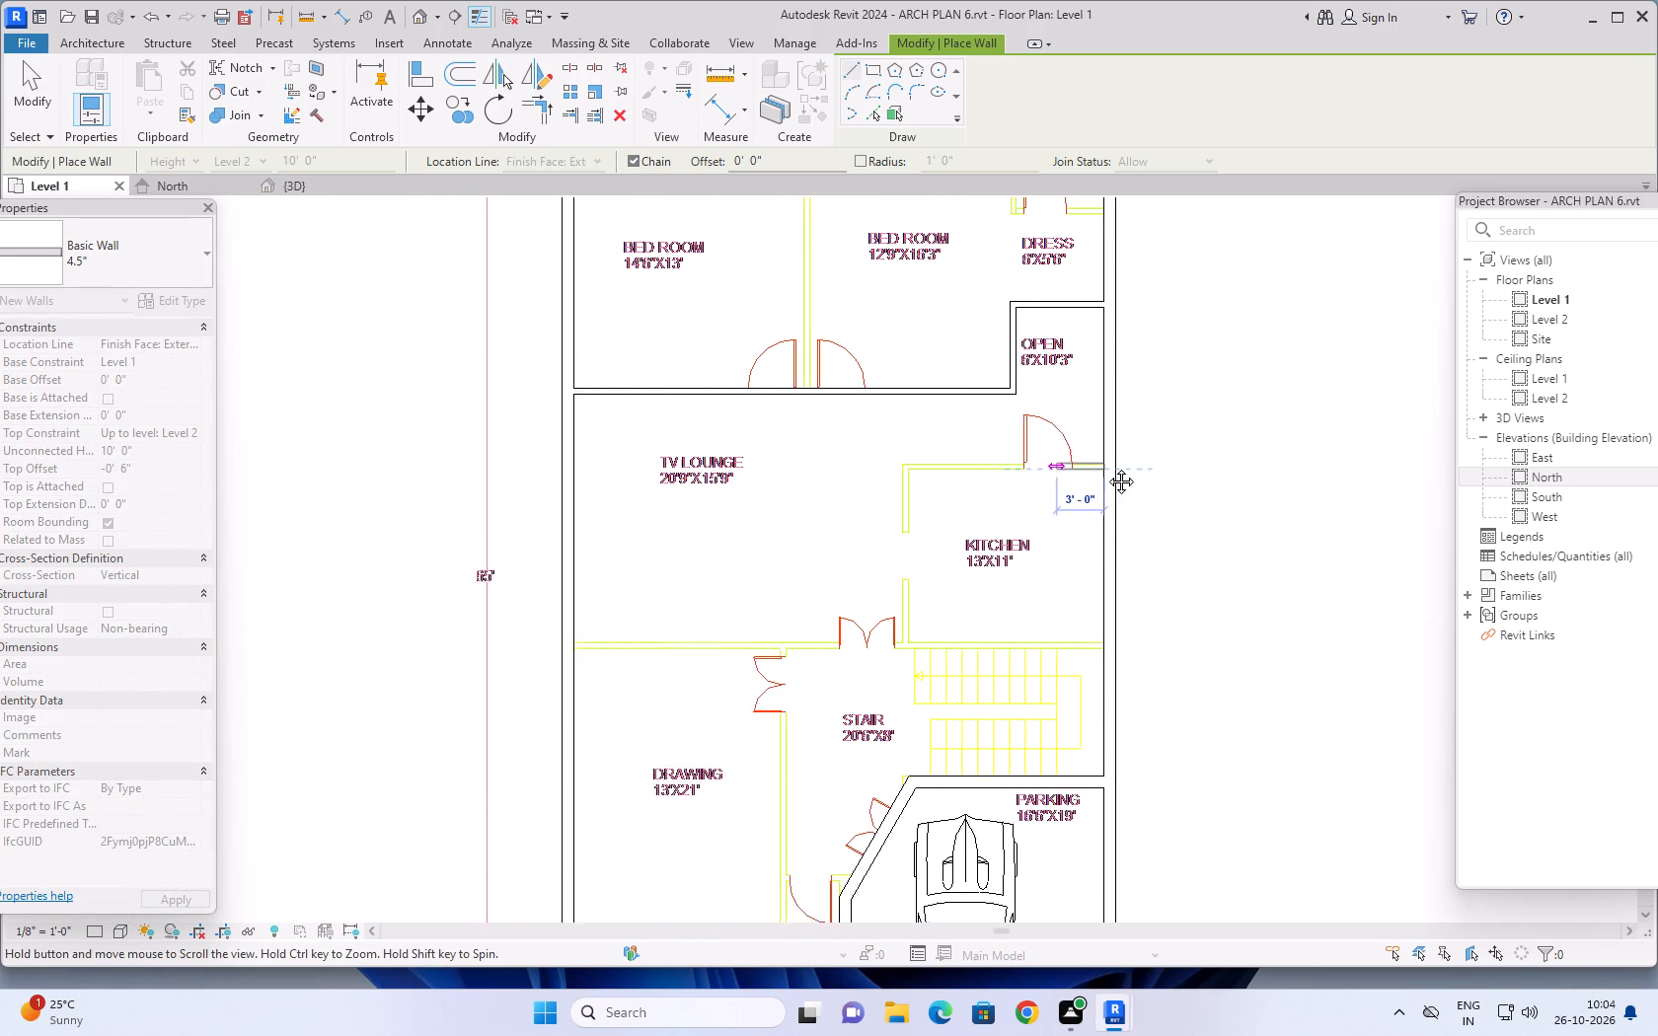
middle_click_drag(1106, 467, 1113, 467)
scroll(967, 466, "up", 12)
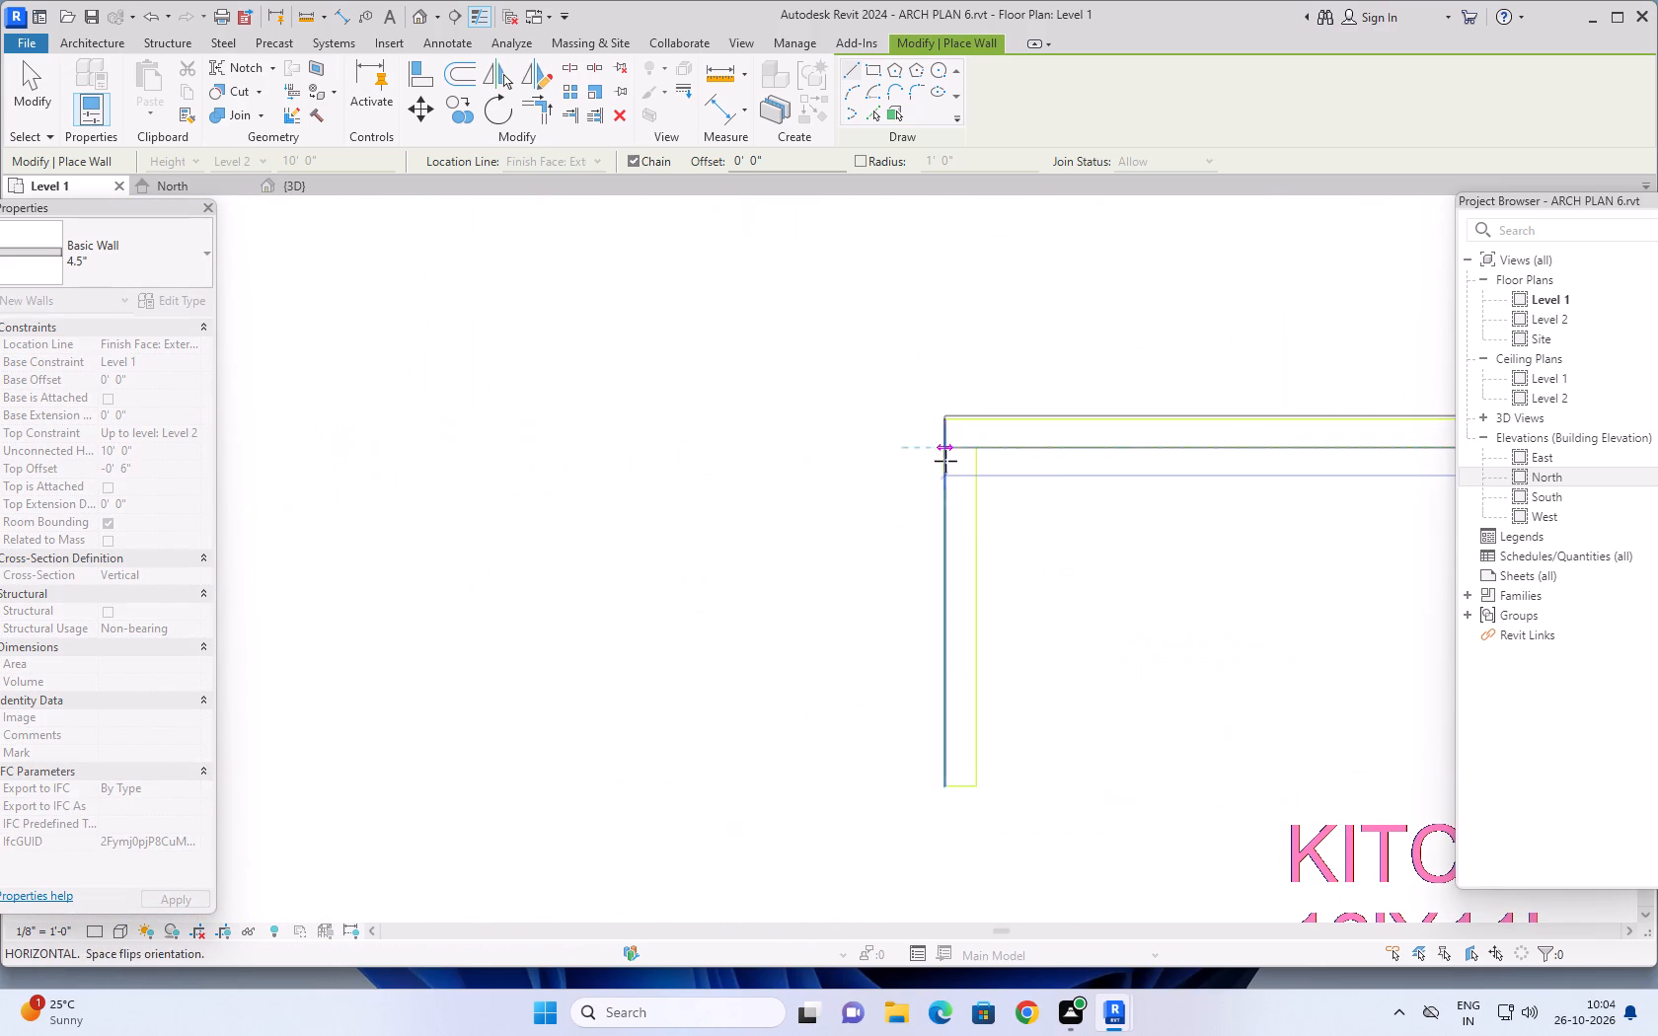
left_click(942, 458)
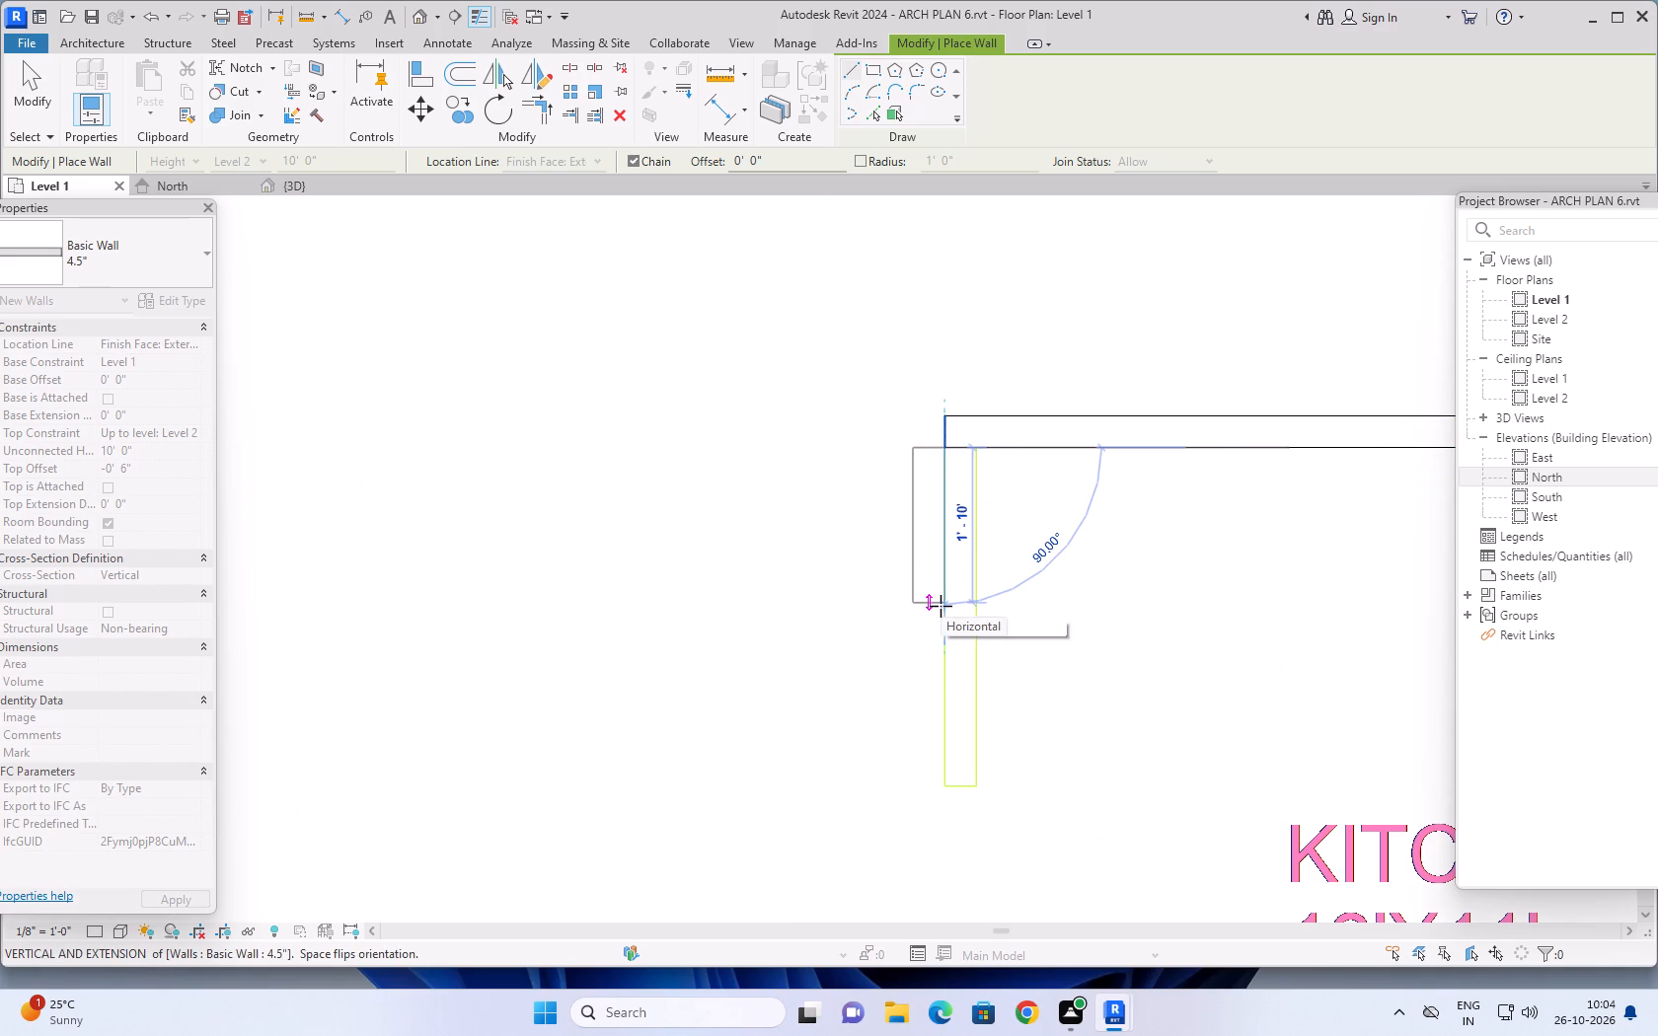
Continue the 4.5" wall about 11' south along the kitchen's west side, flipped east, to the kitchen's south-west corner.
scroll(951, 622, "down", 10)
middle_click_drag(945, 668, 948, 547)
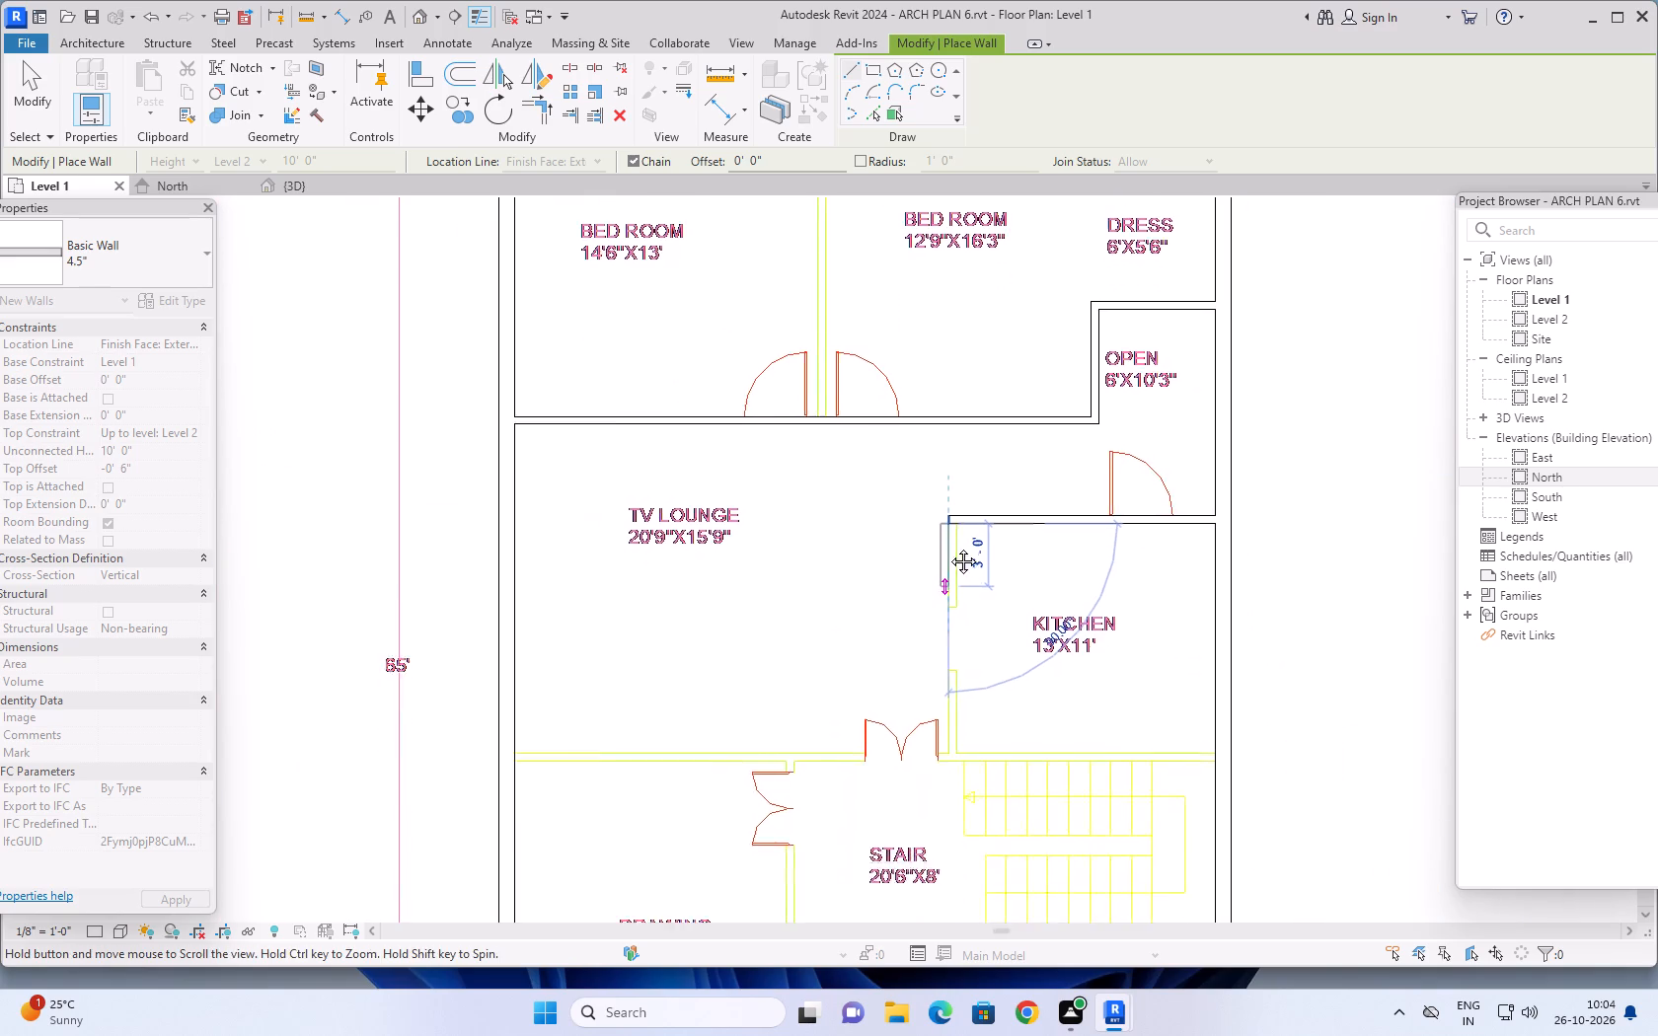
middle_click_drag(948, 547, 954, 355)
key("space")
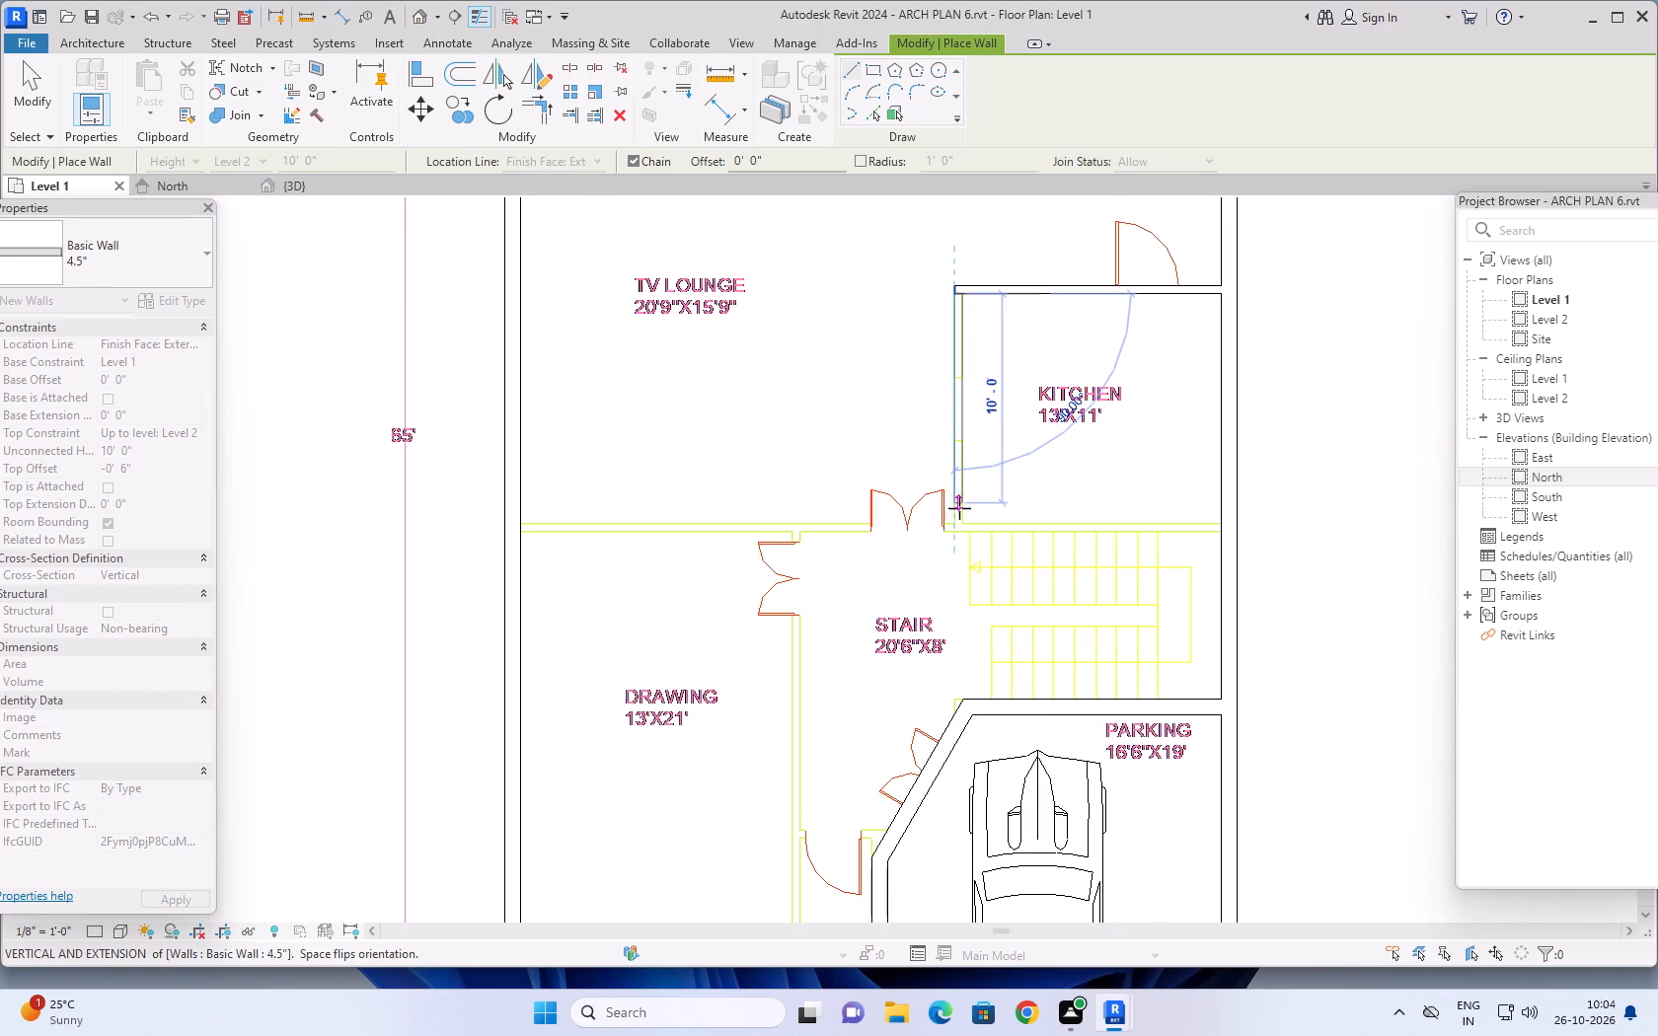
scroll(961, 496, "up", 5)
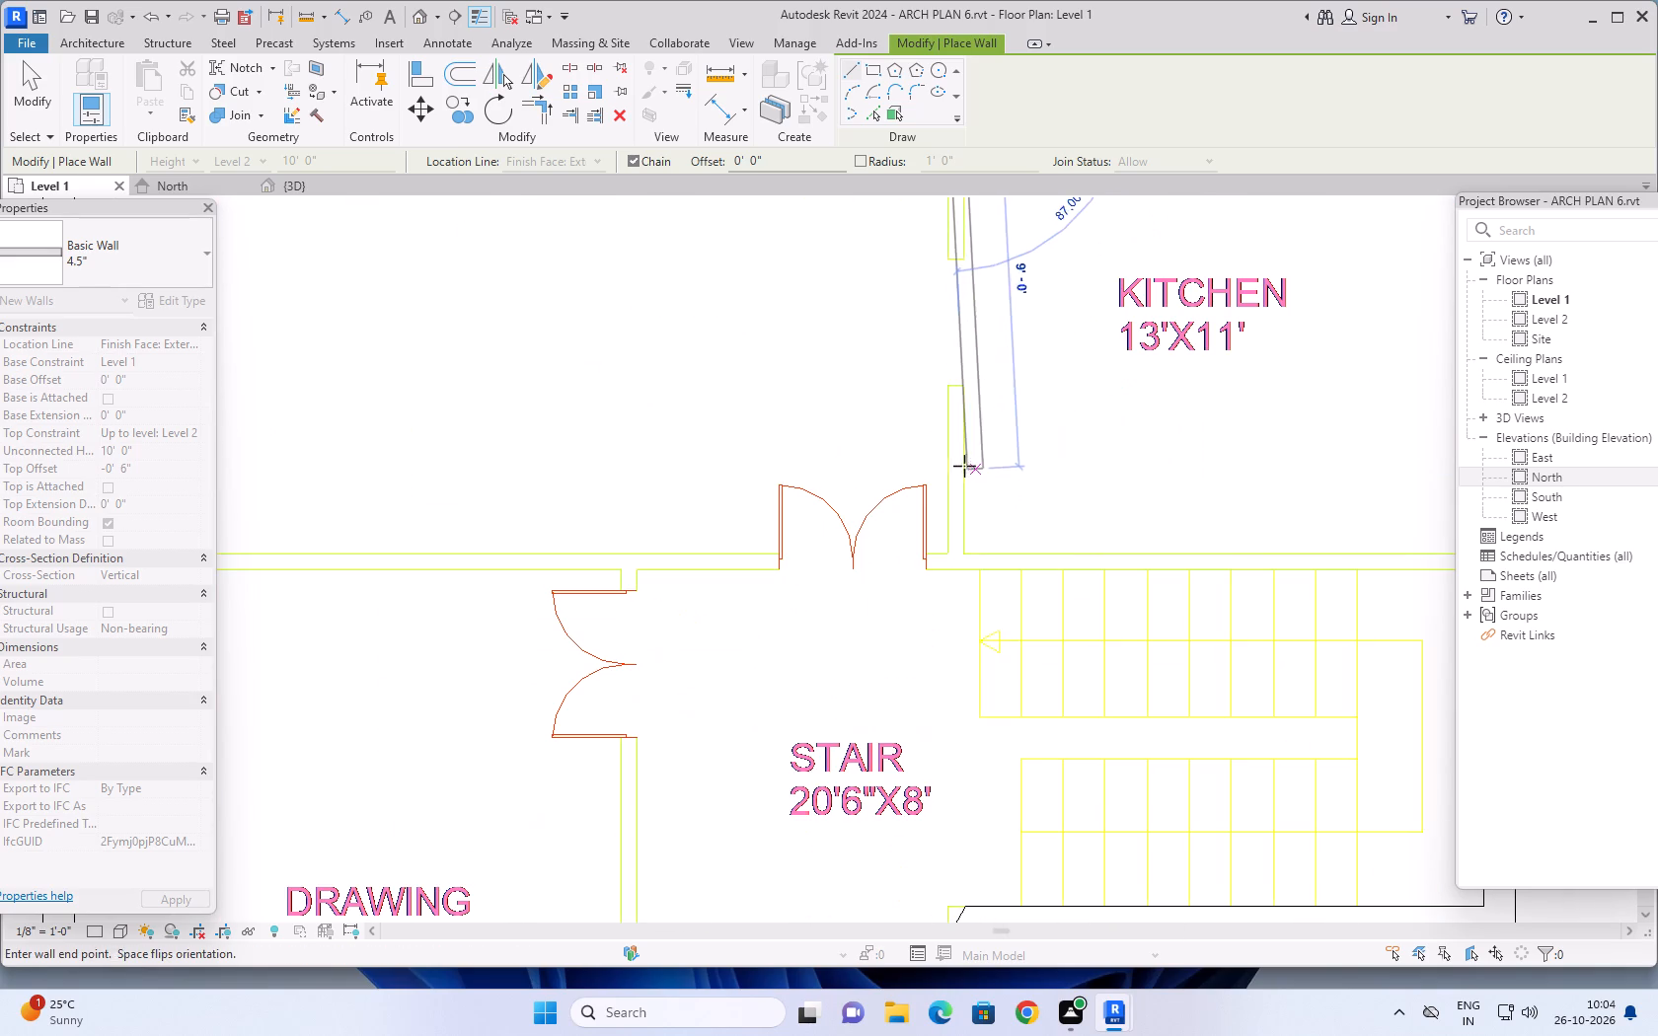
left_click(945, 552)
key("Escape")
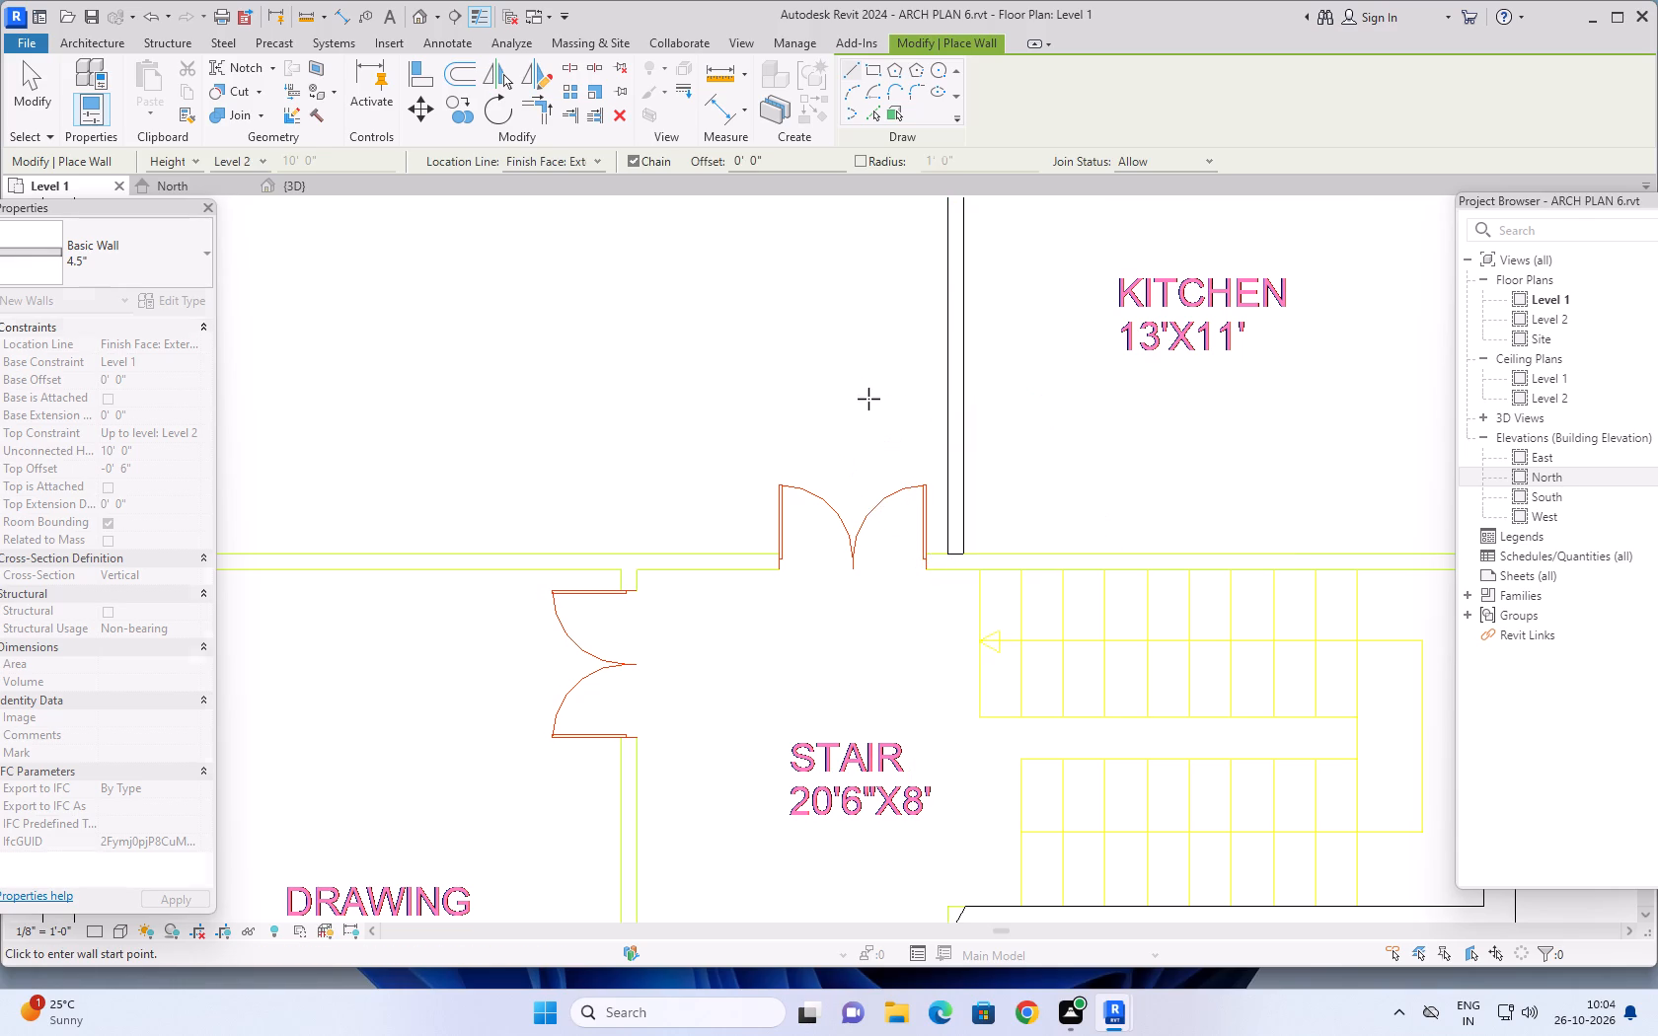
Draw a 4.5" wall from the west outer wall to the east outer wall, along the south side of the TV lounge and kitchen.
scroll(868, 399, "down", 9)
scroll(660, 453, "up", 10)
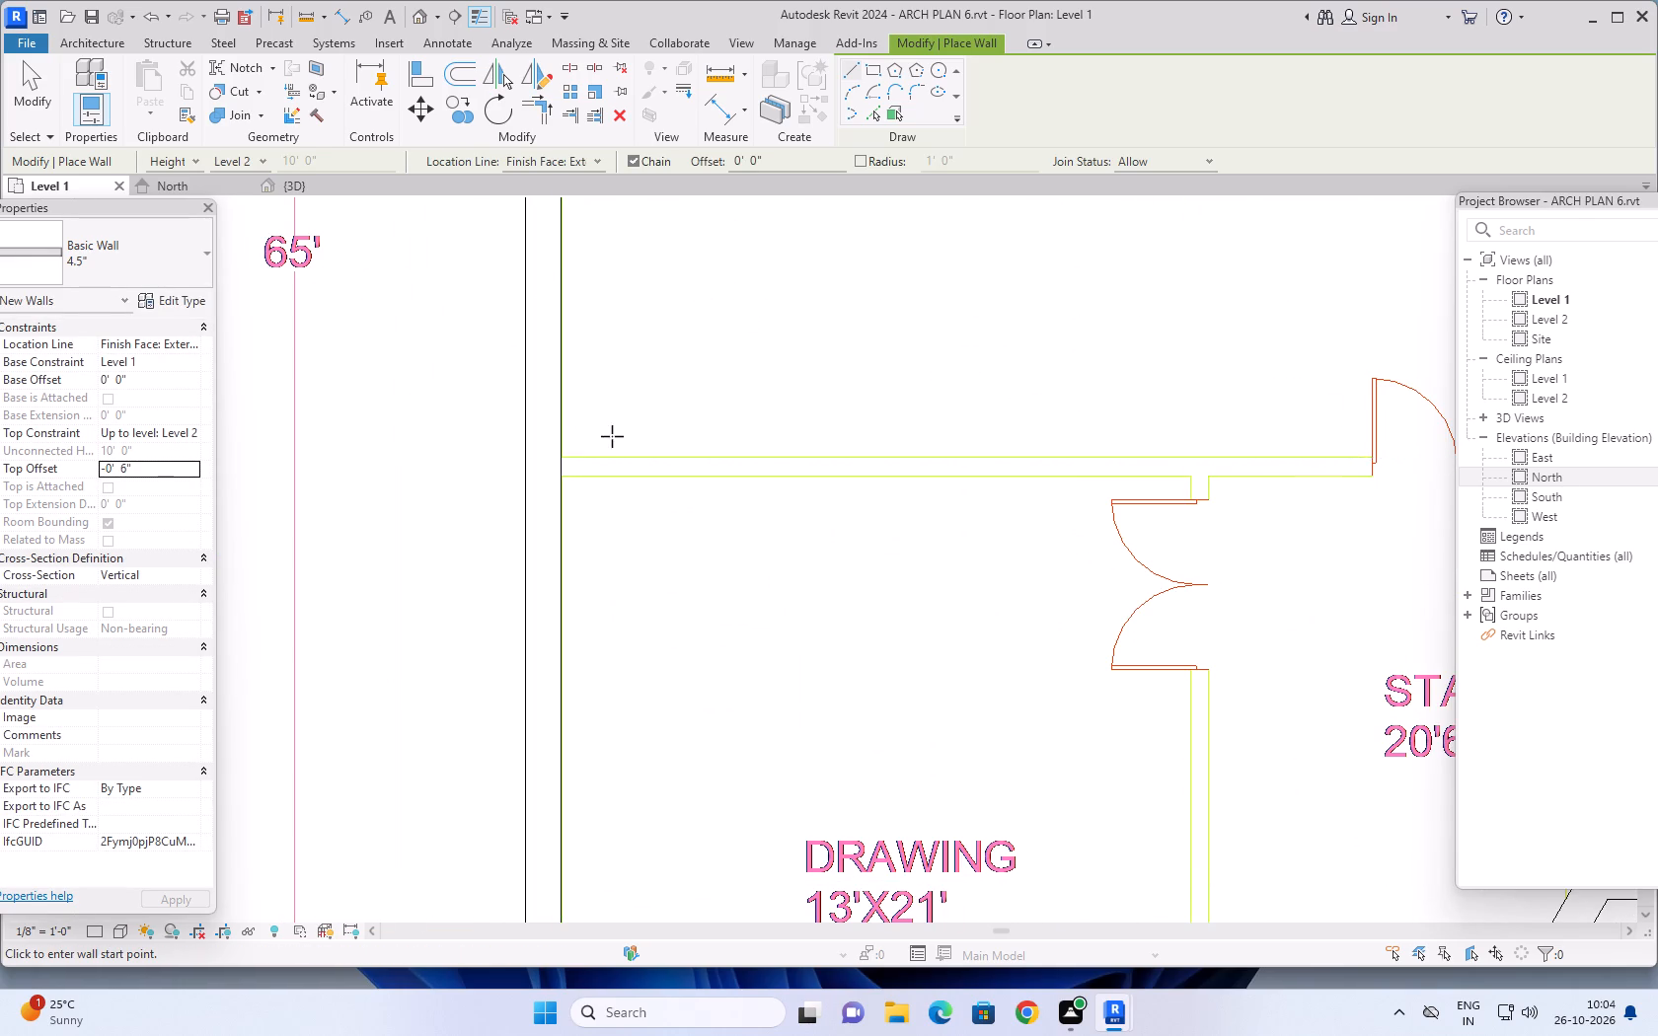
scroll(651, 418, "up", 5)
scroll(462, 468, "up", 11)
scroll(503, 432, "down", 14)
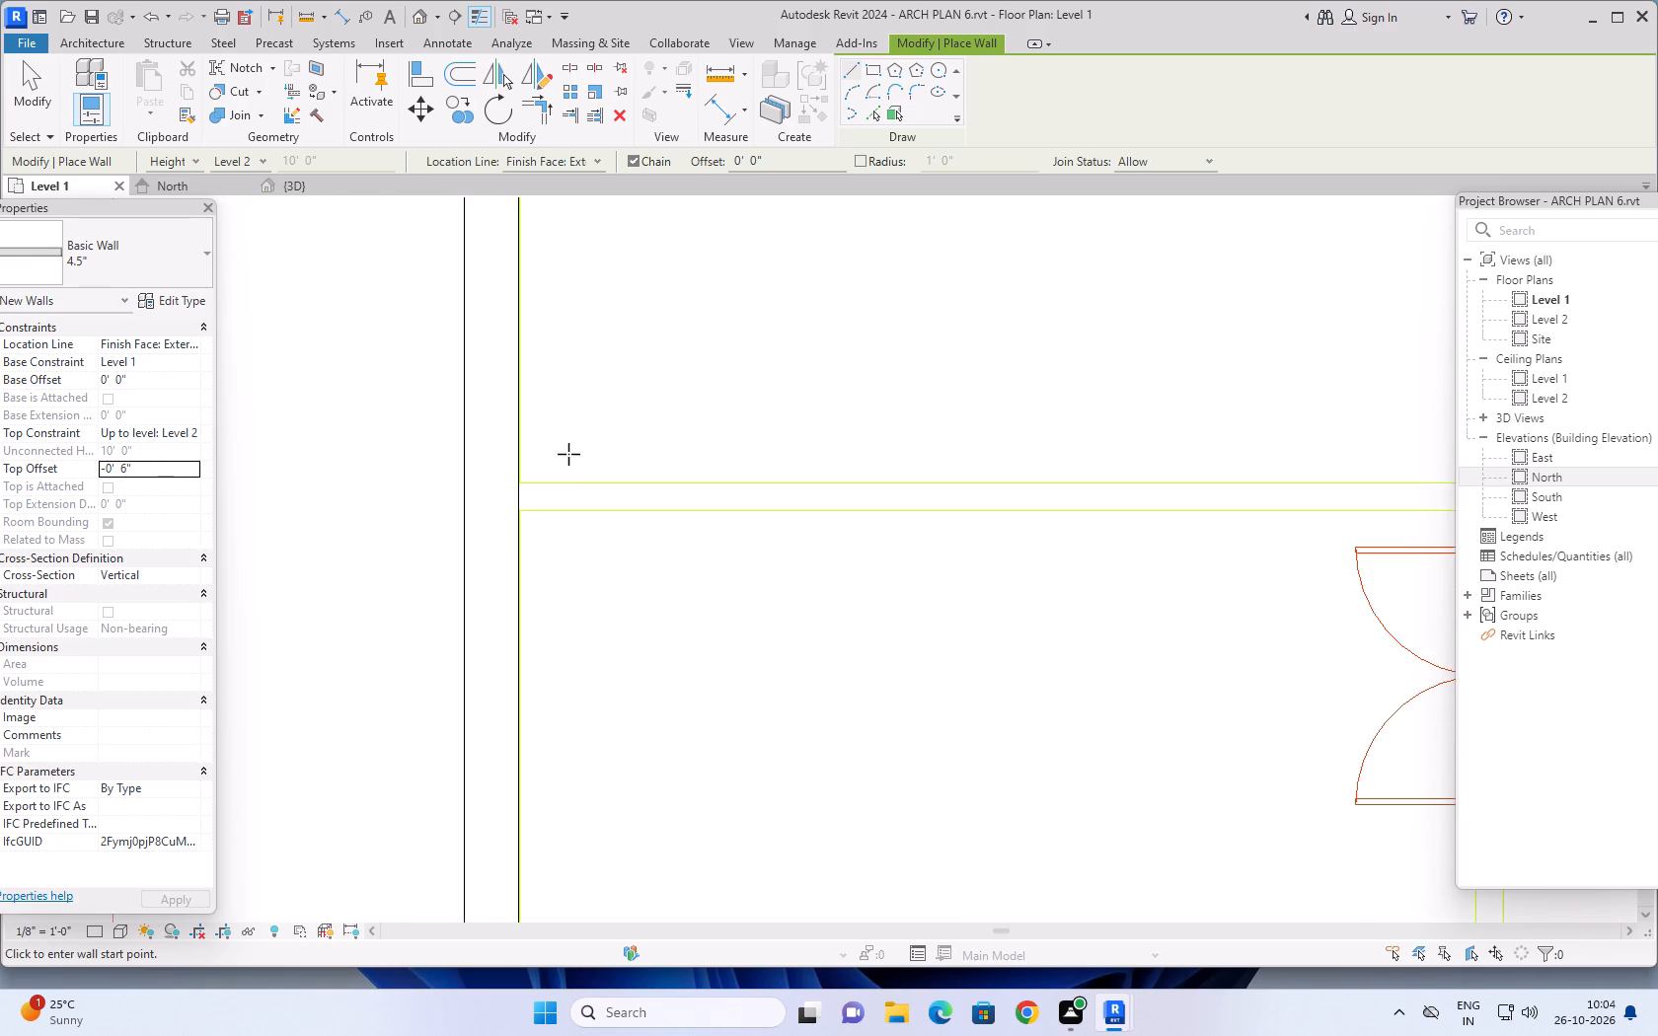
left_click(525, 480)
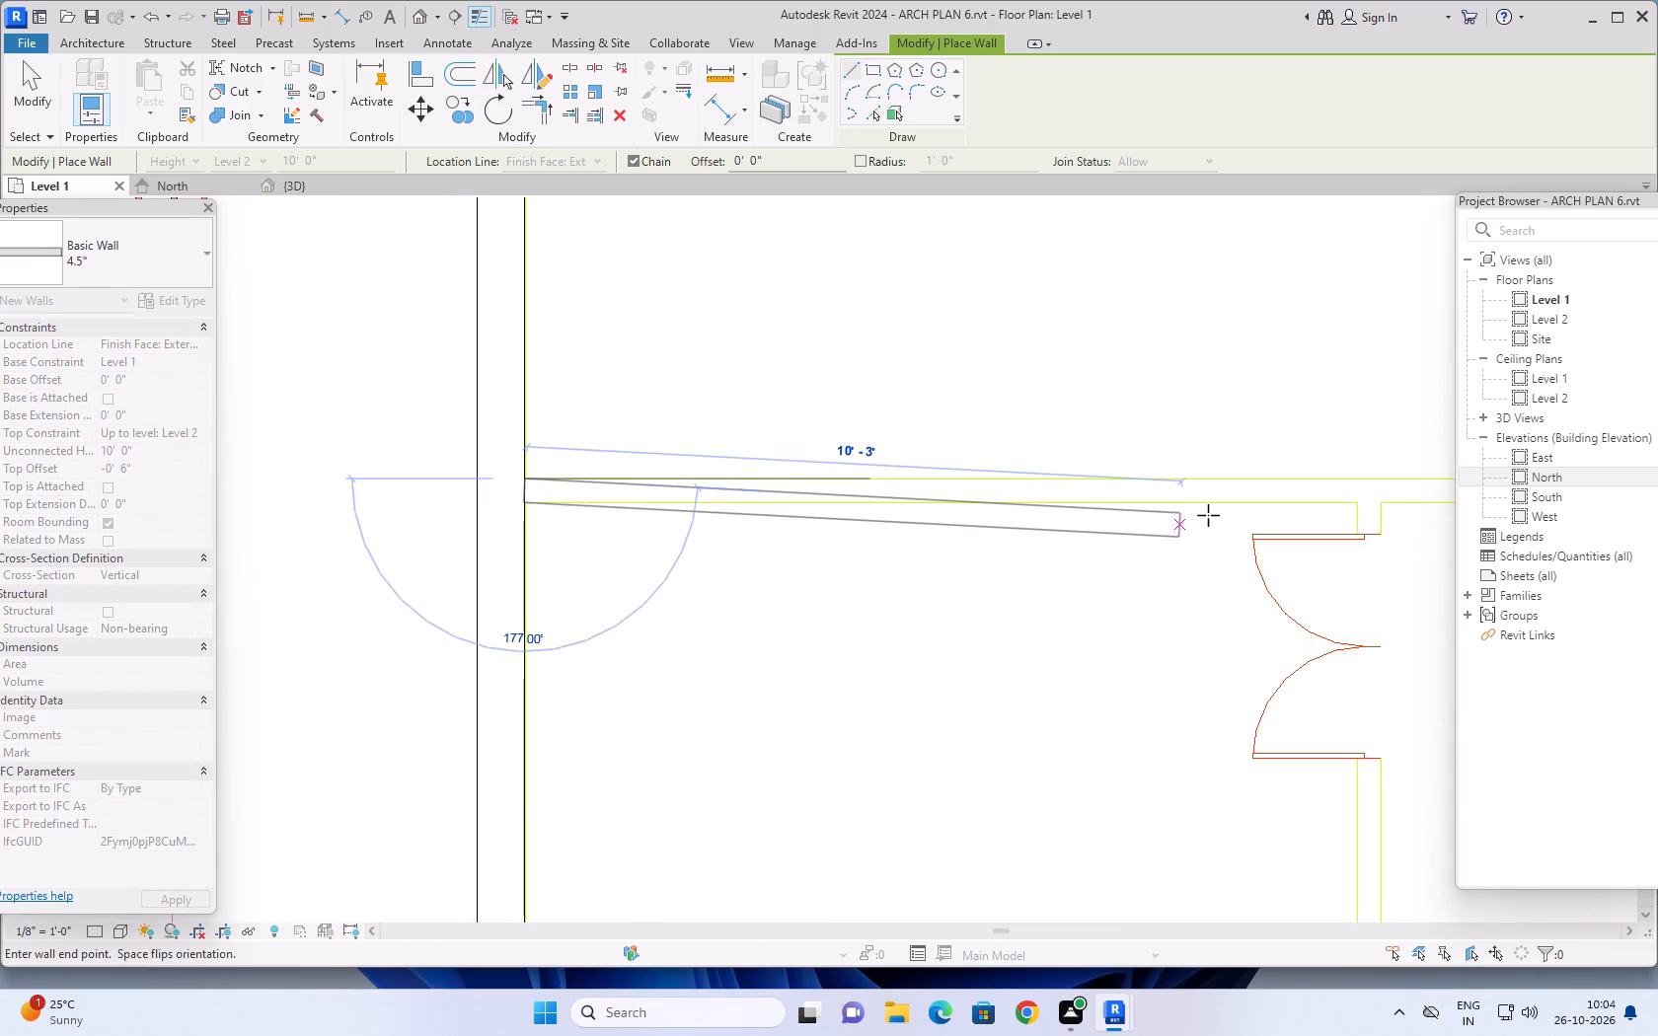
scroll(1276, 481, "down", 3)
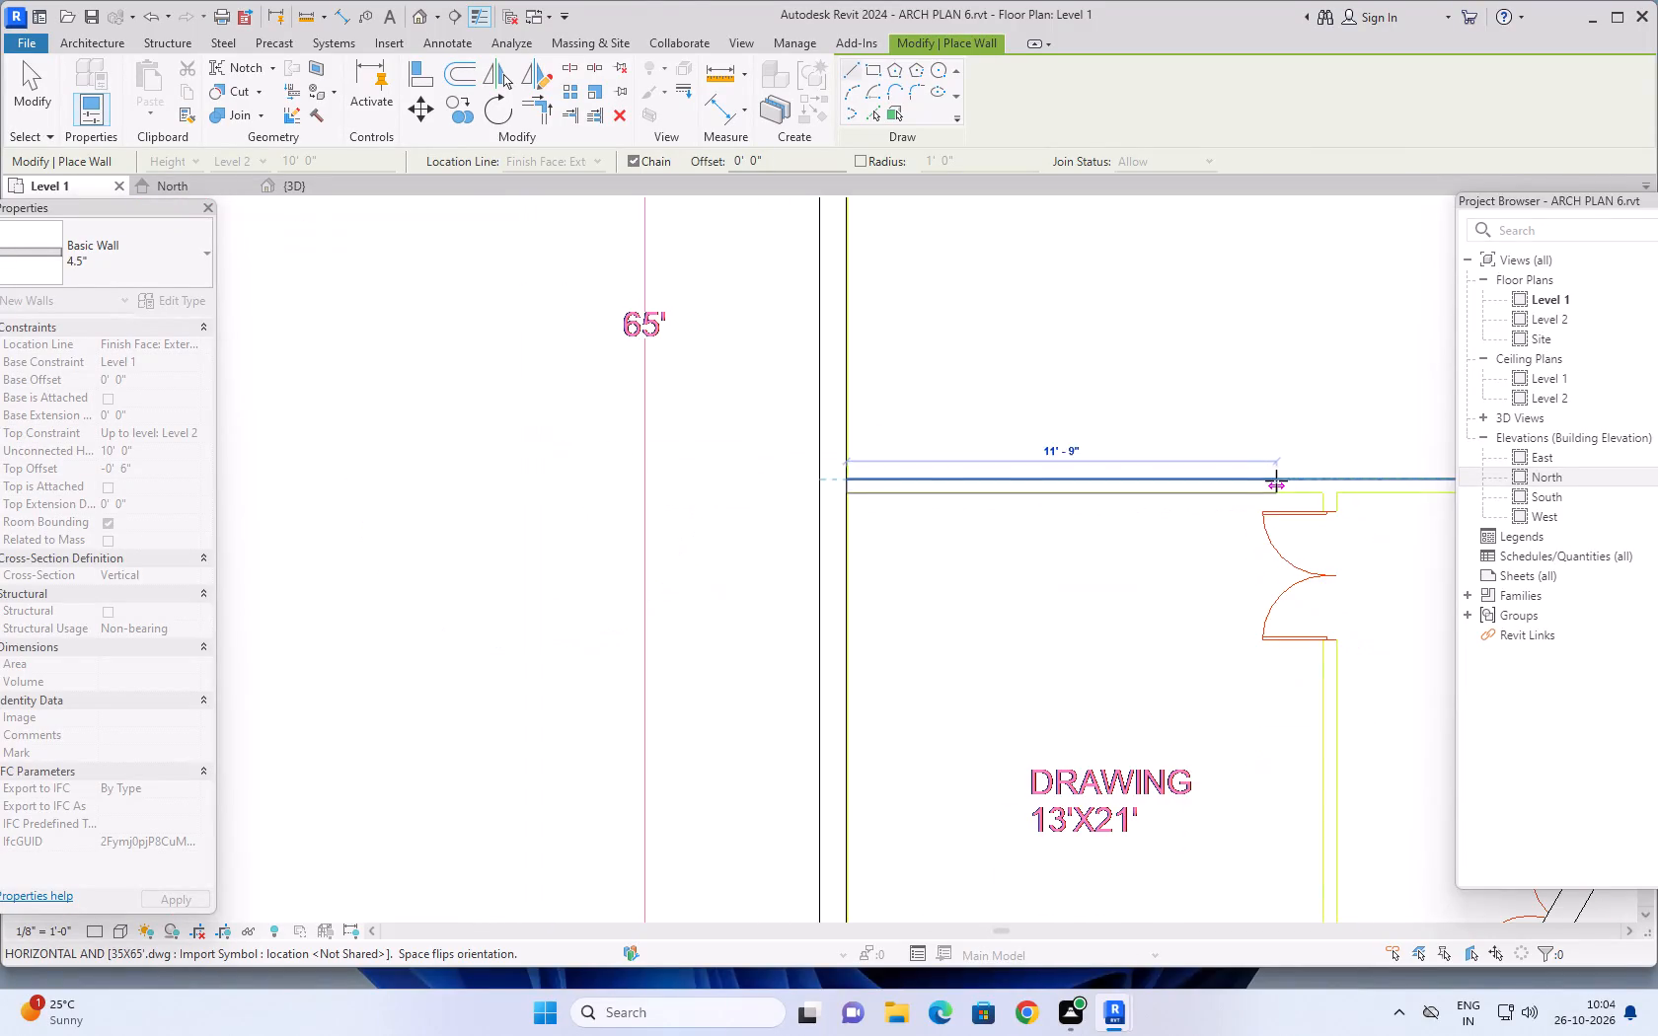
scroll(1276, 481, "down", 5)
middle_click_drag(1305, 470, 619, 433)
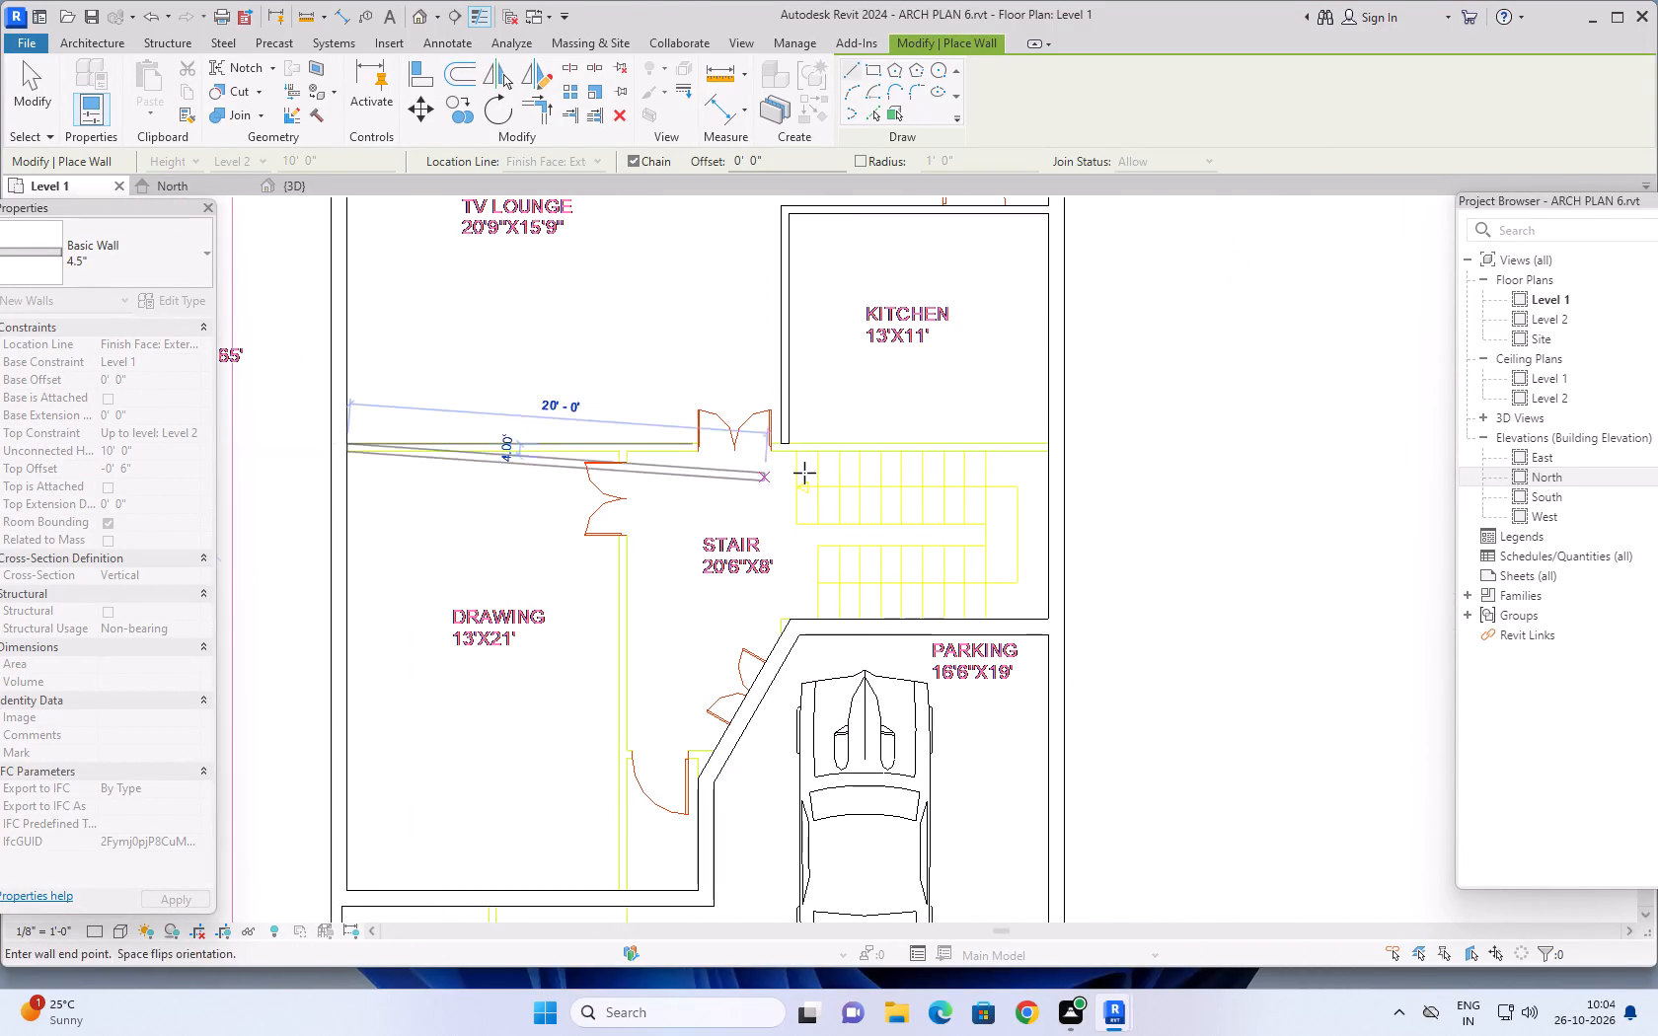
scroll(1046, 432, "up", 9)
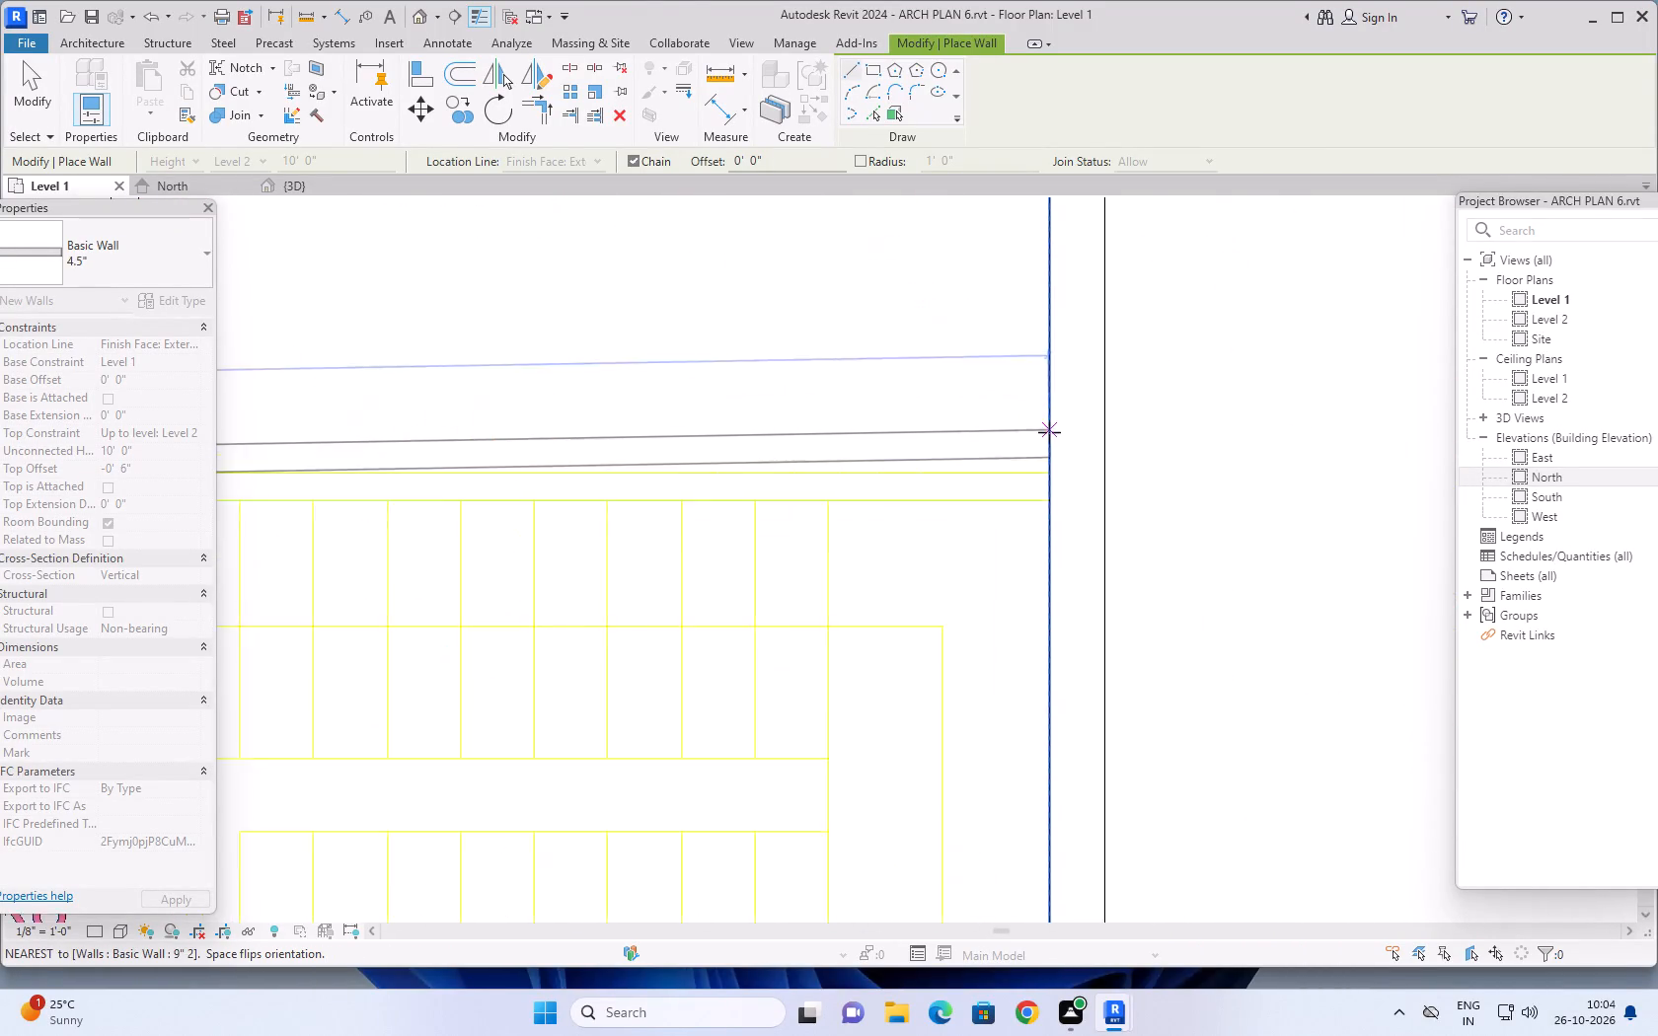
left_click(1049, 481)
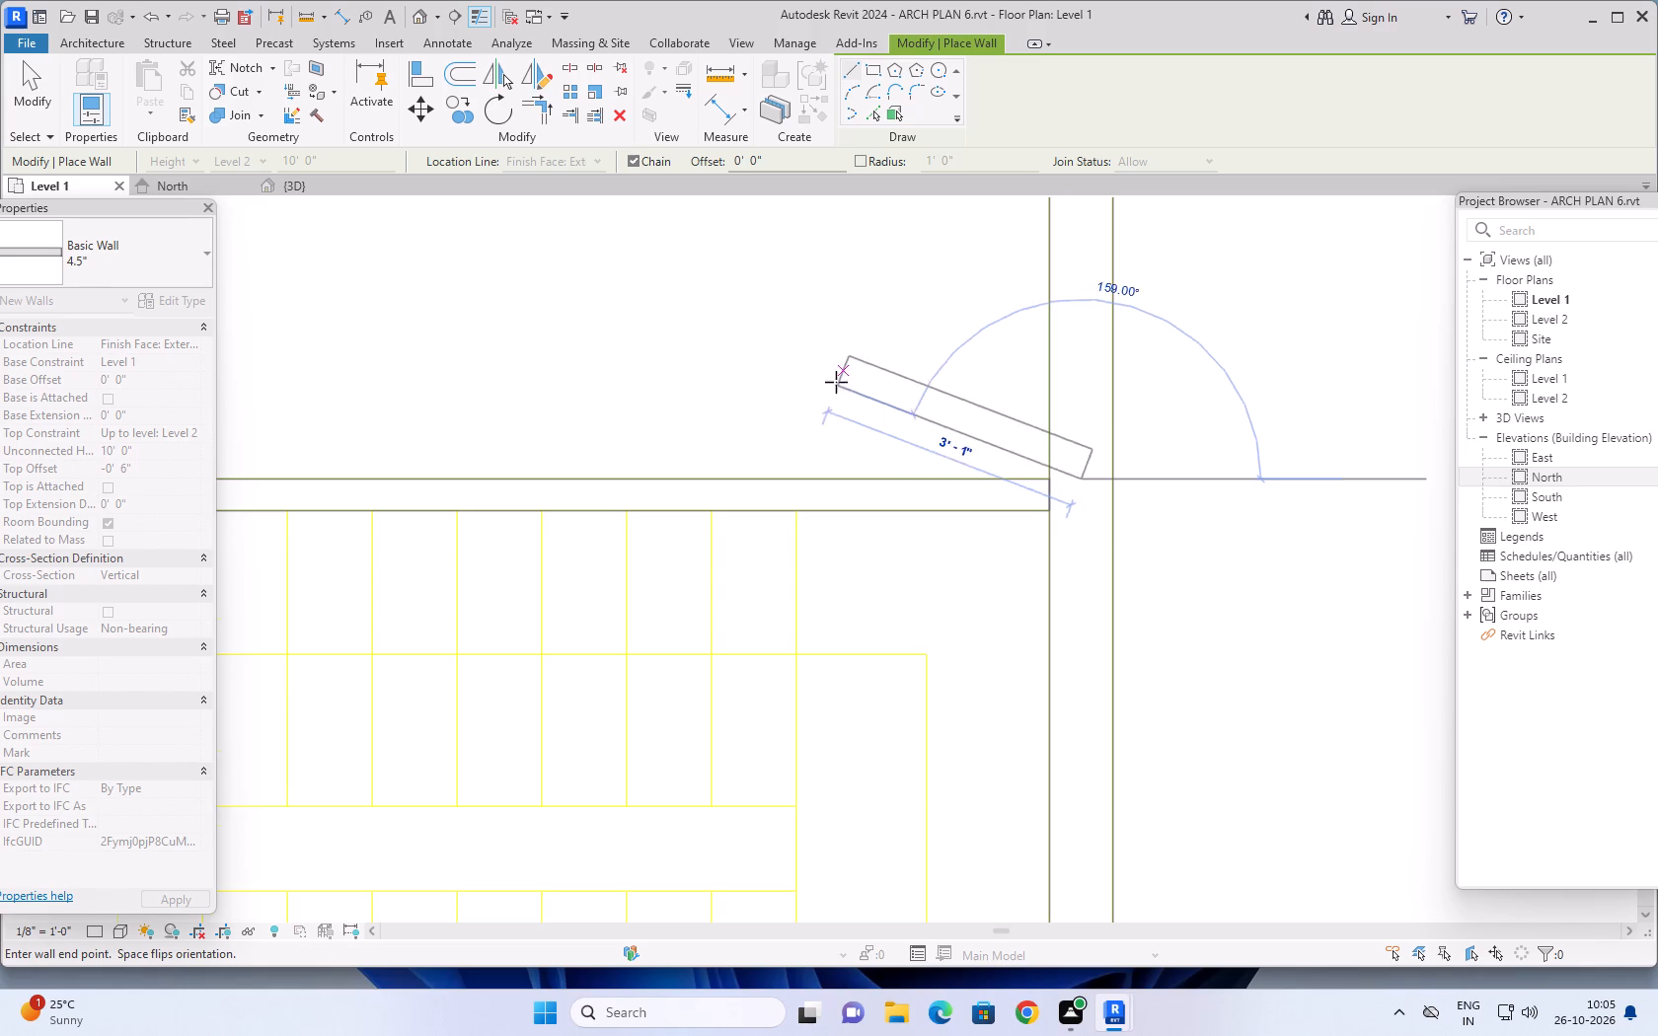
scroll(836, 382, "down", 14)
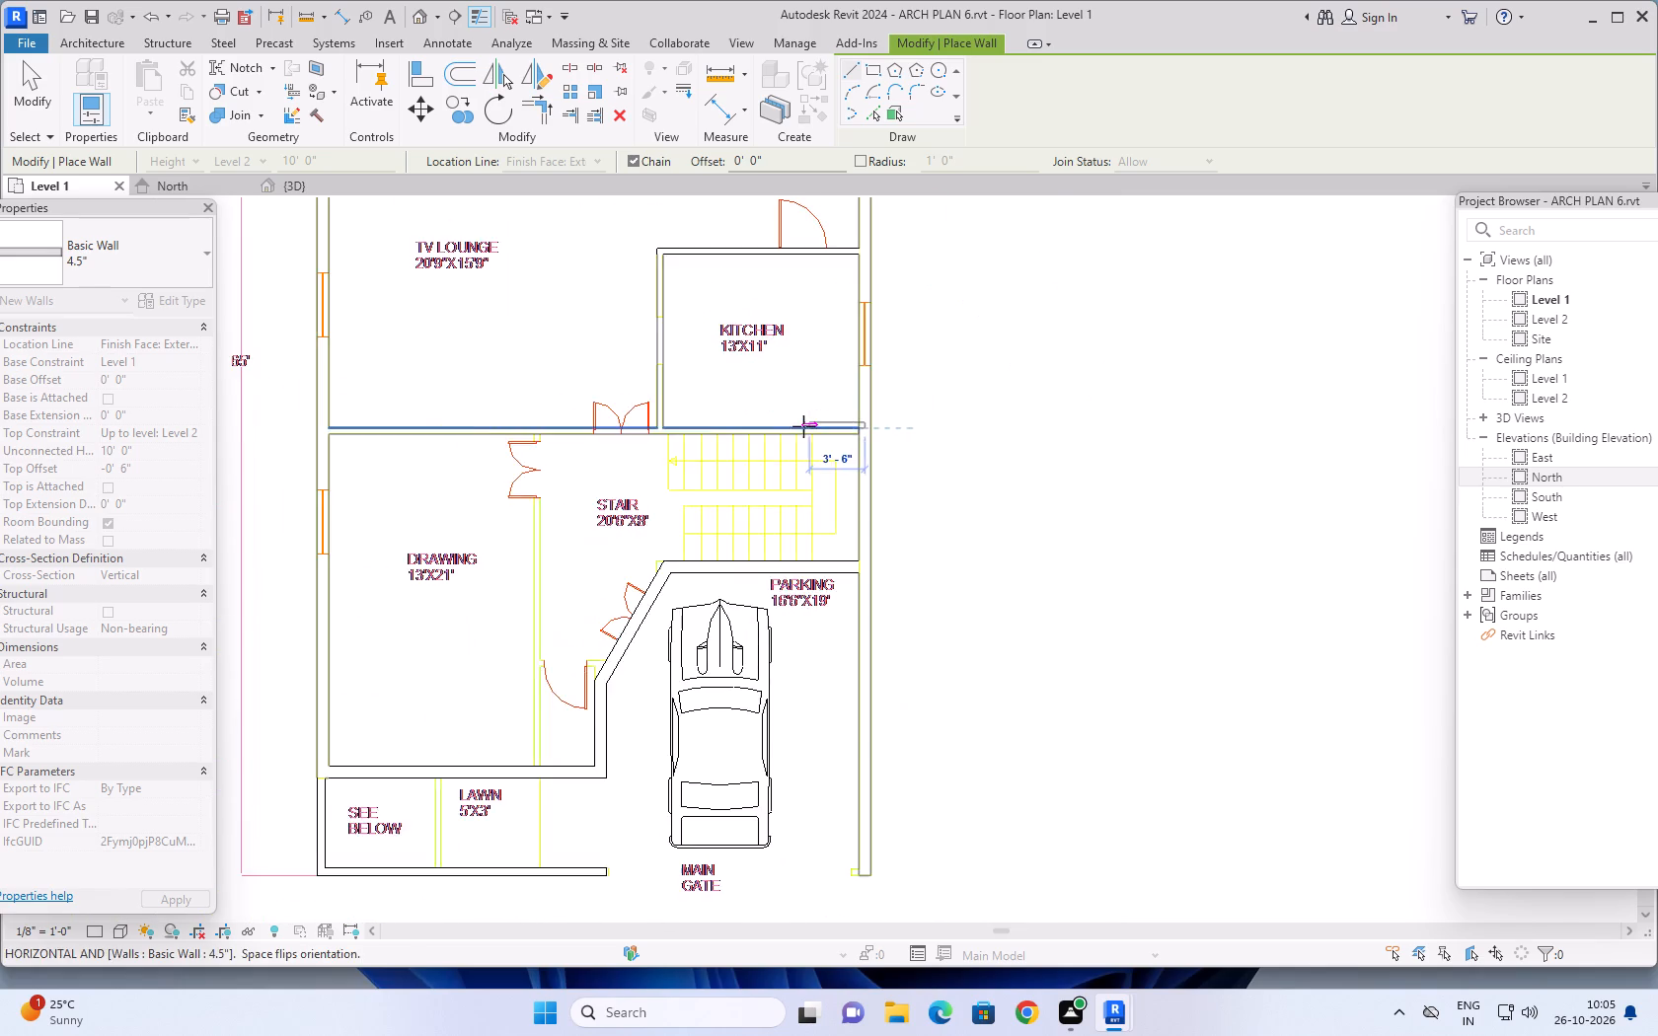
scroll(803, 426, "down", 1)
key("Escape")
Draw a 4.5" wall along the drawing room's east side, from the TV lounge's south wall to the wall north of the lawn.
scroll(610, 404, "down", 4)
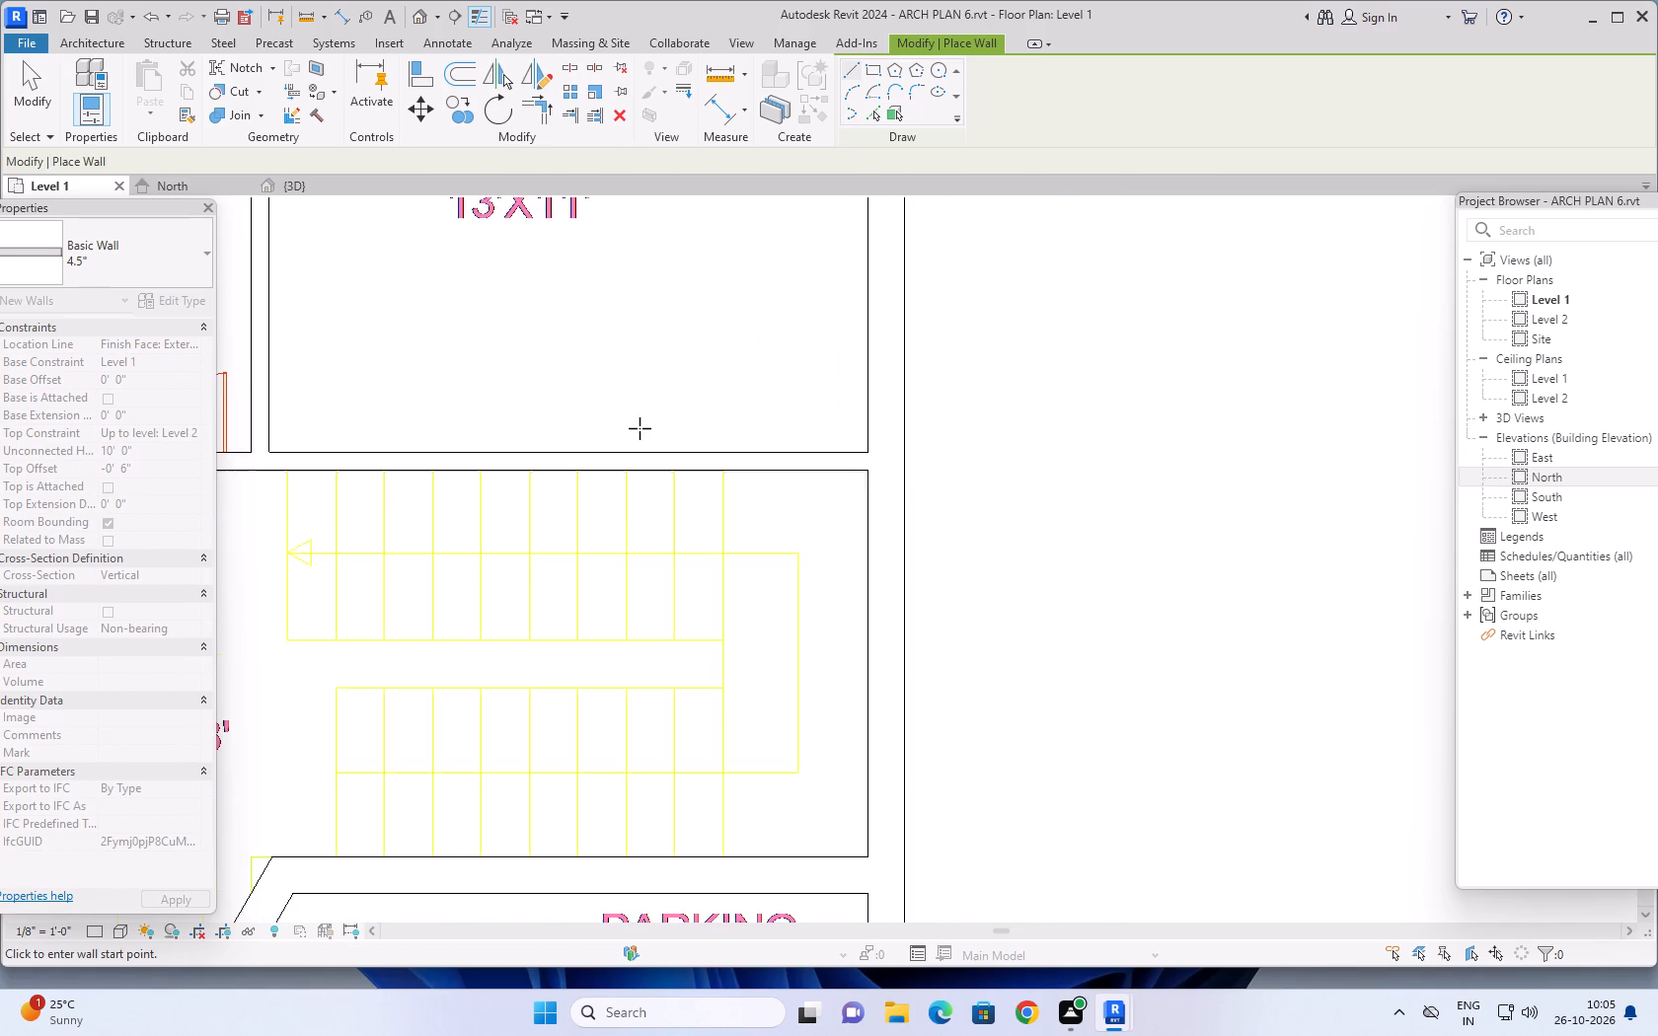
scroll(640, 431, "down", 9)
middle_click_drag(356, 520, 503, 450)
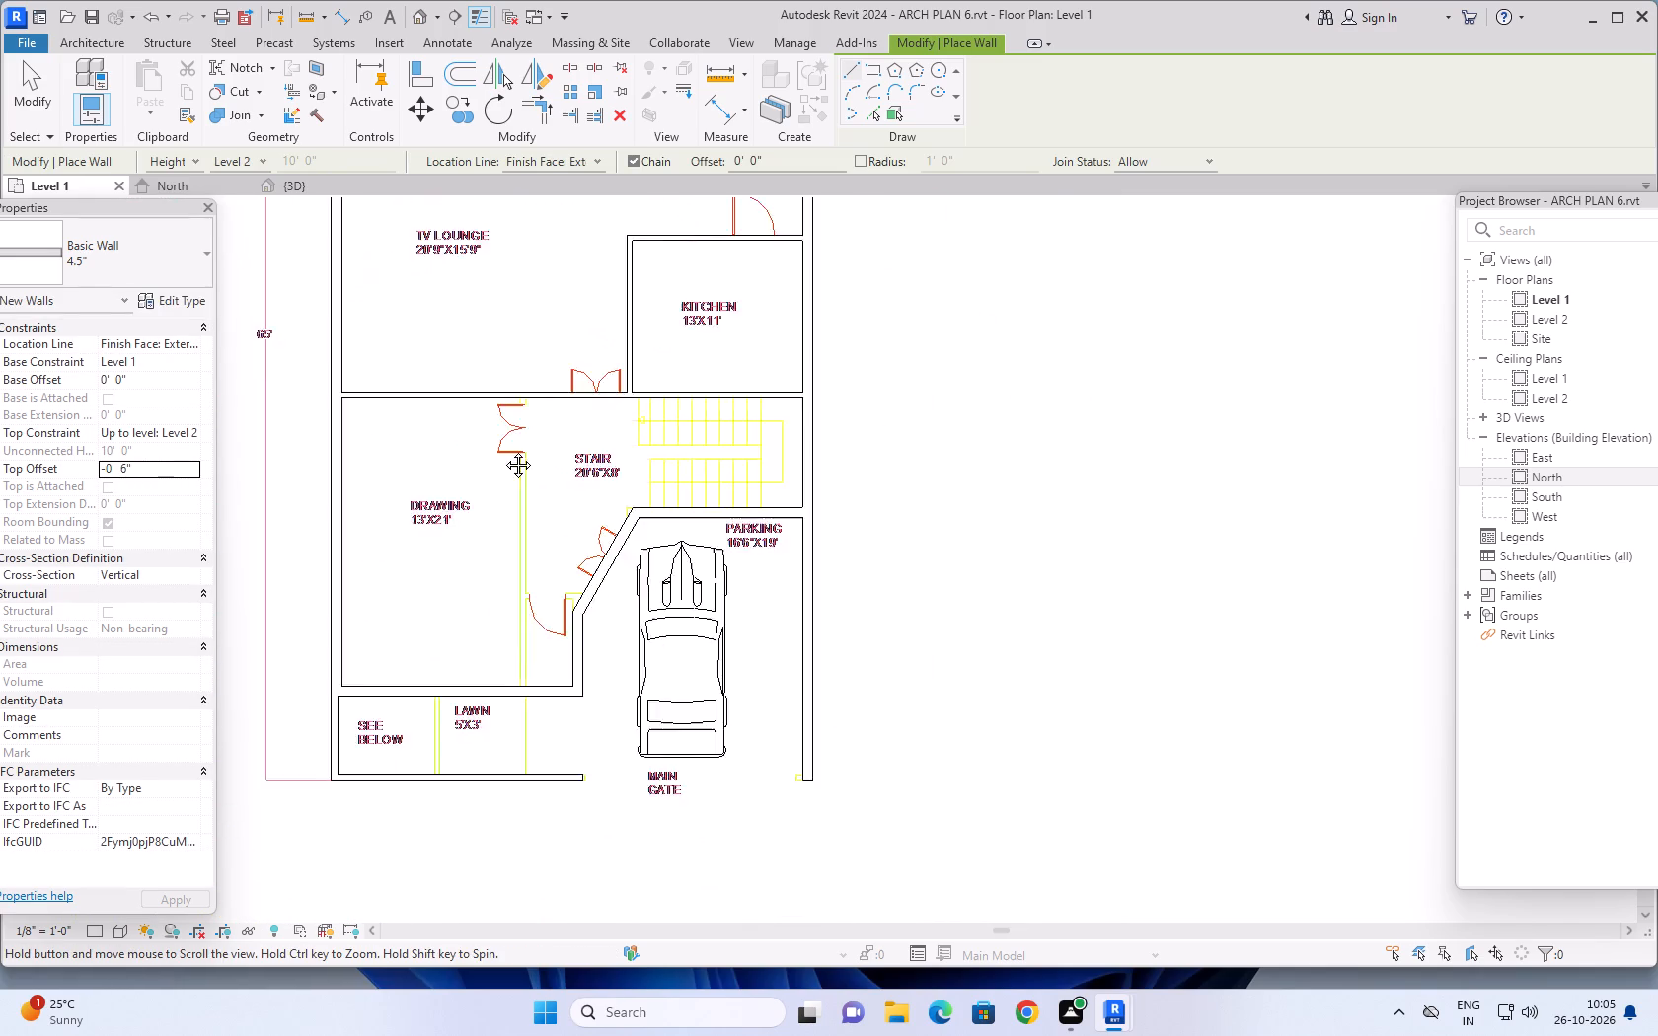
middle_click_drag(503, 450, 562, 432)
scroll(610, 368, "up", 11)
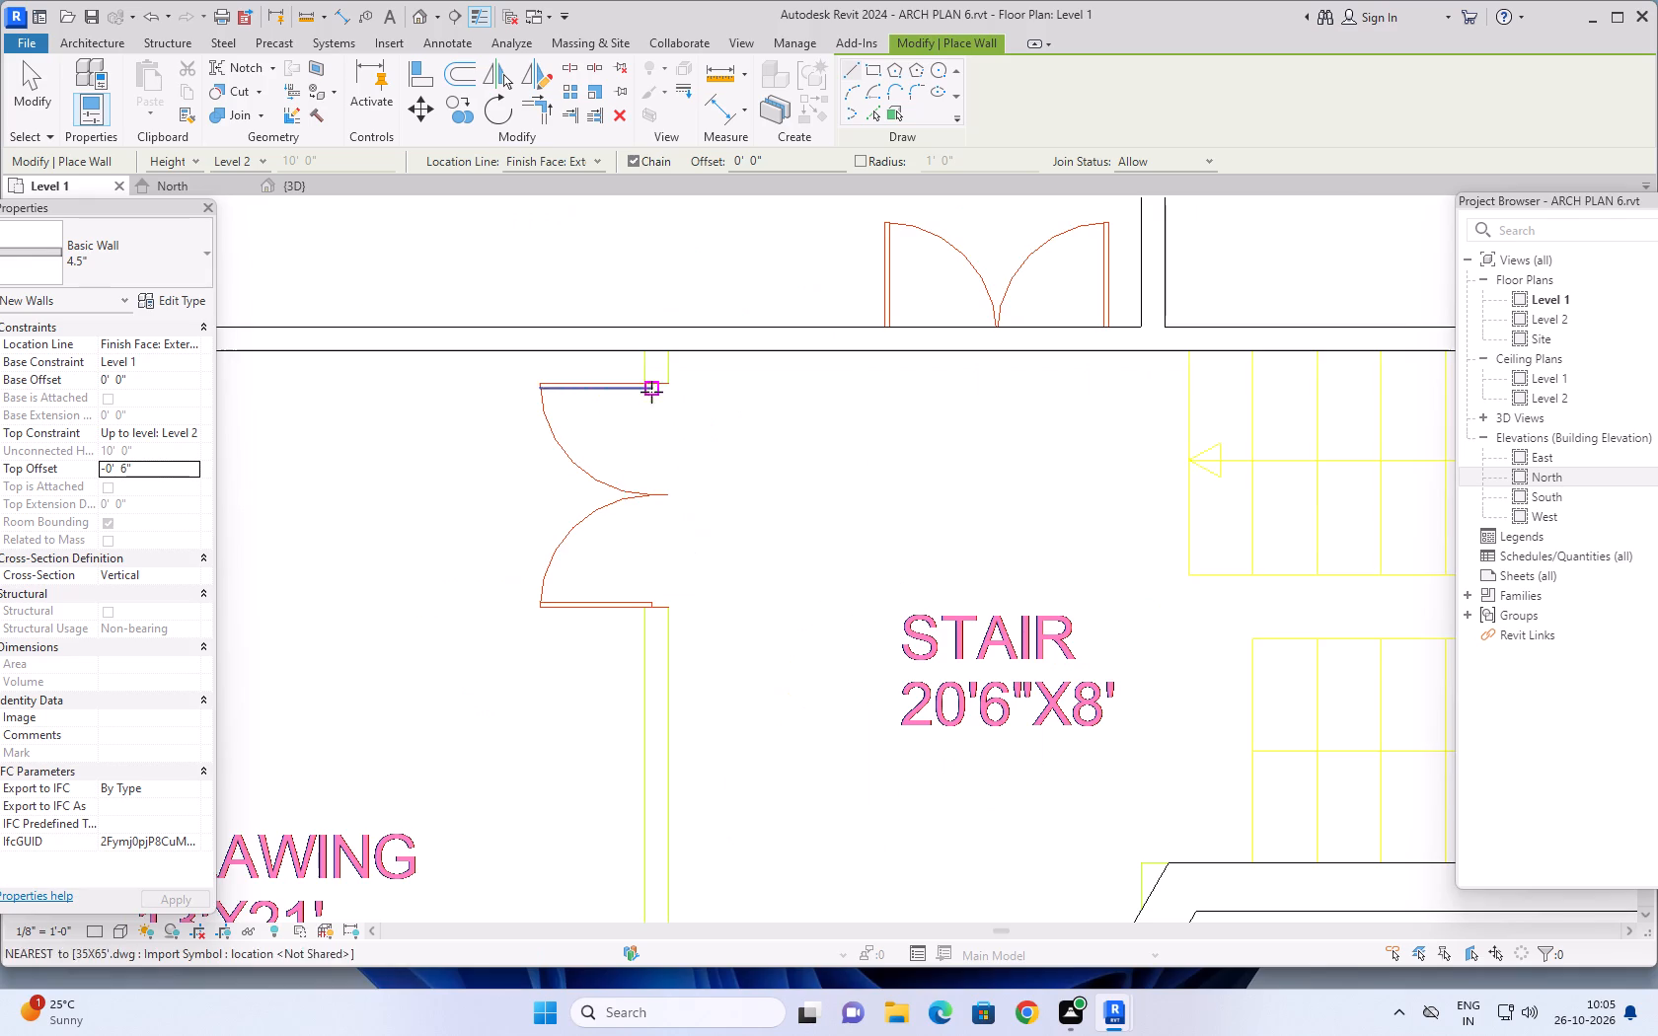
scroll(654, 386, "up", 6)
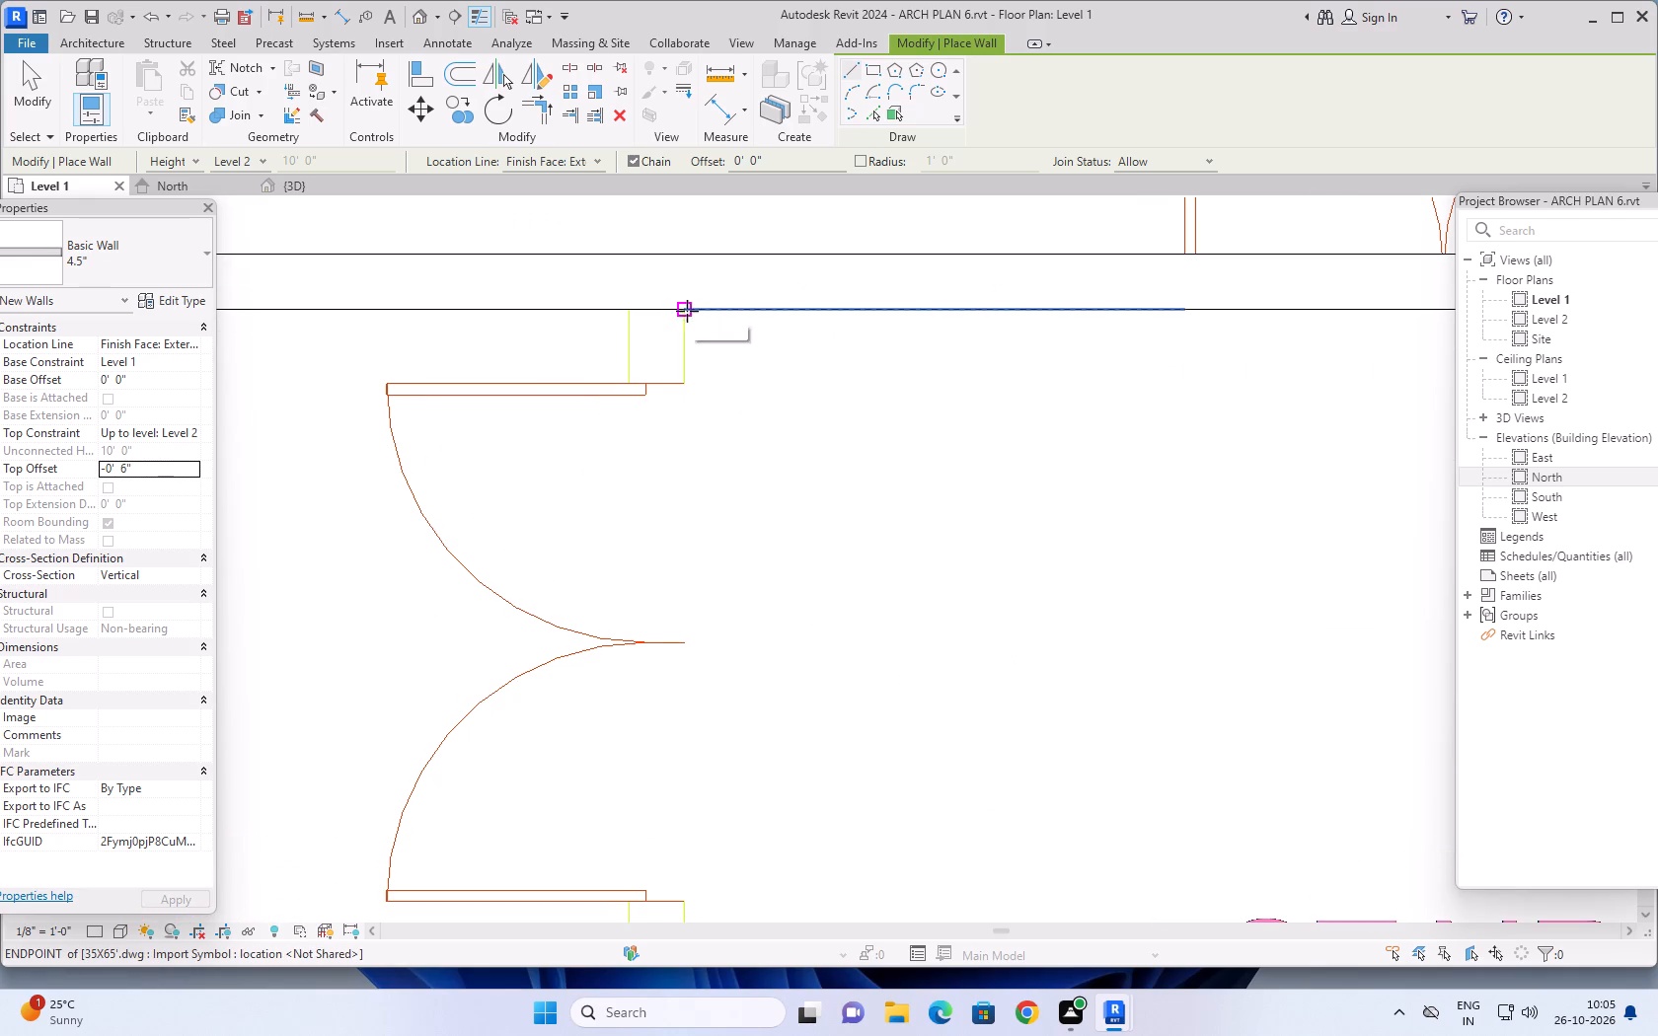
left_click(687, 311)
scroll(687, 743, "down", 9)
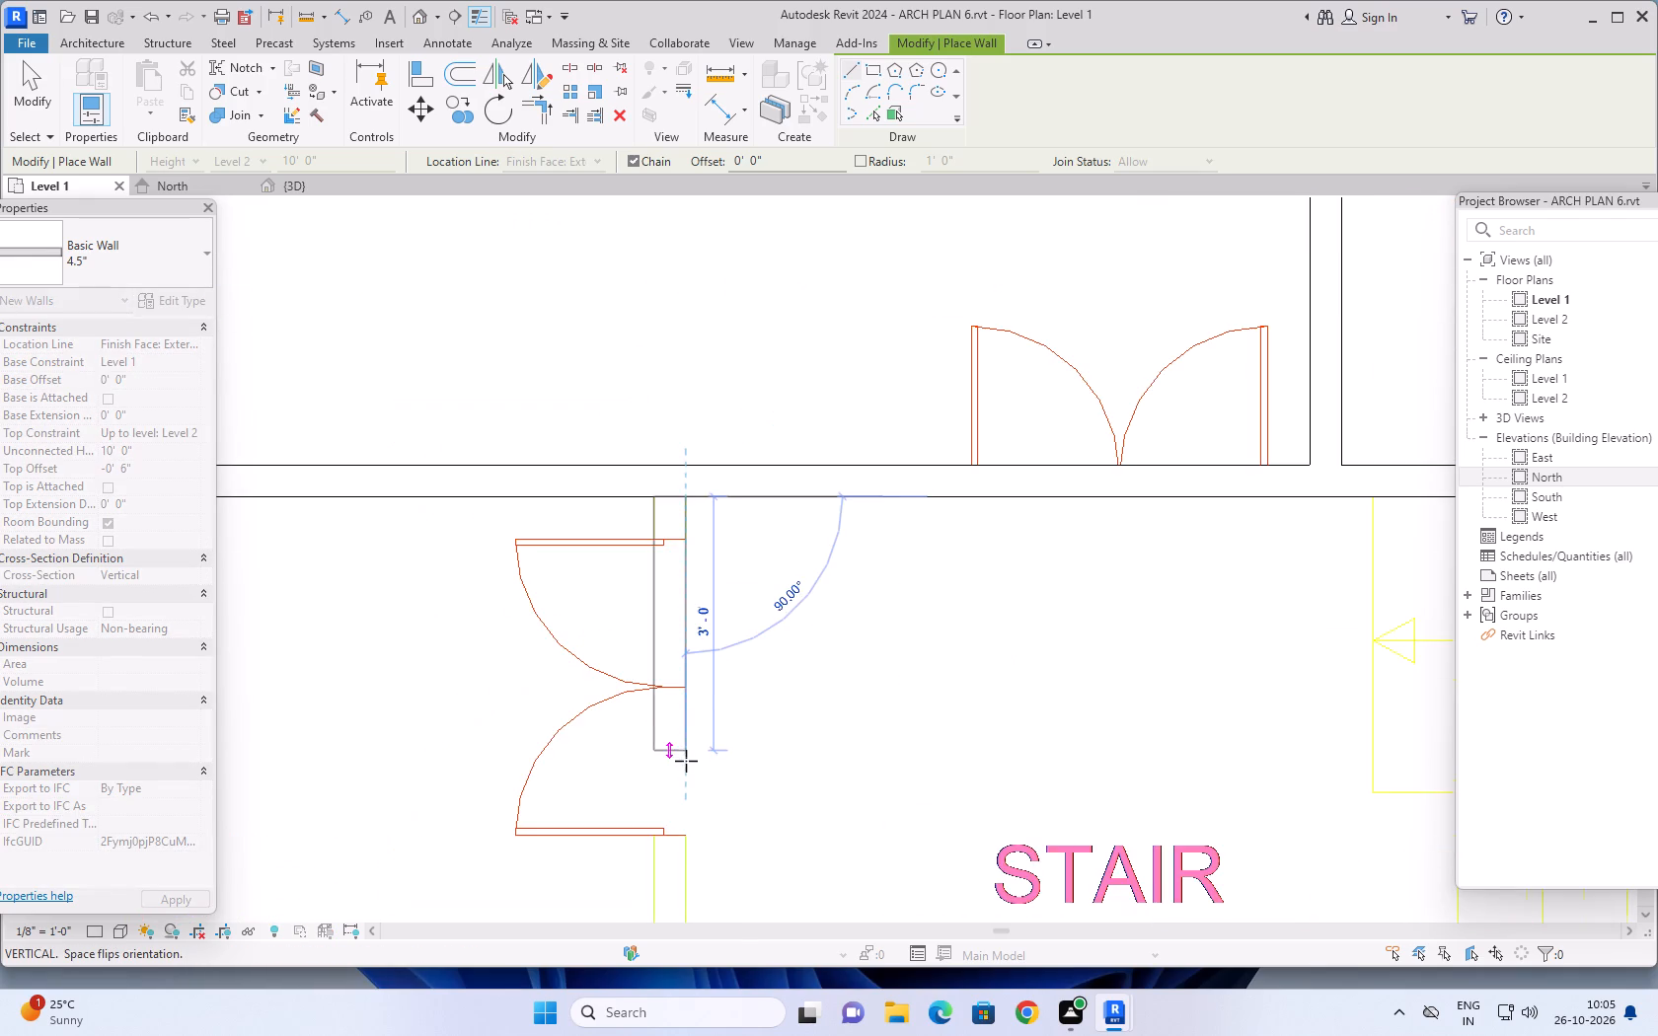
middle_click_drag(686, 744, 662, 362)
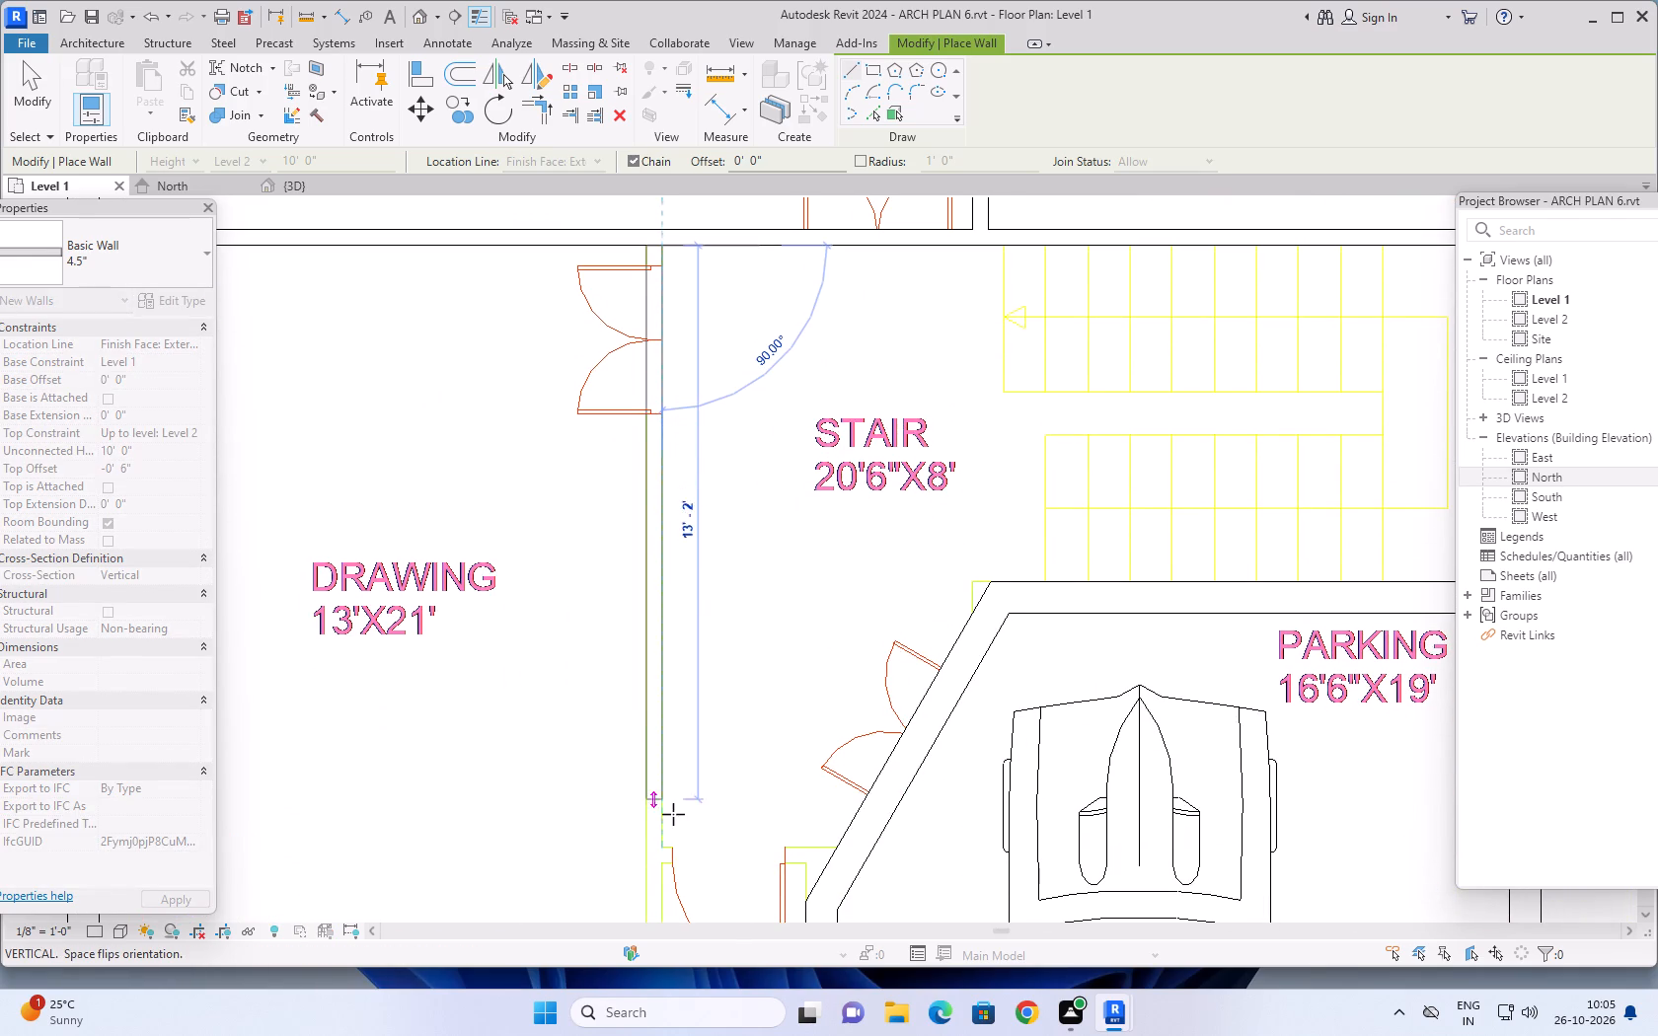
scroll(673, 825, "down", 3)
middle_click_drag(673, 810, 662, 418)
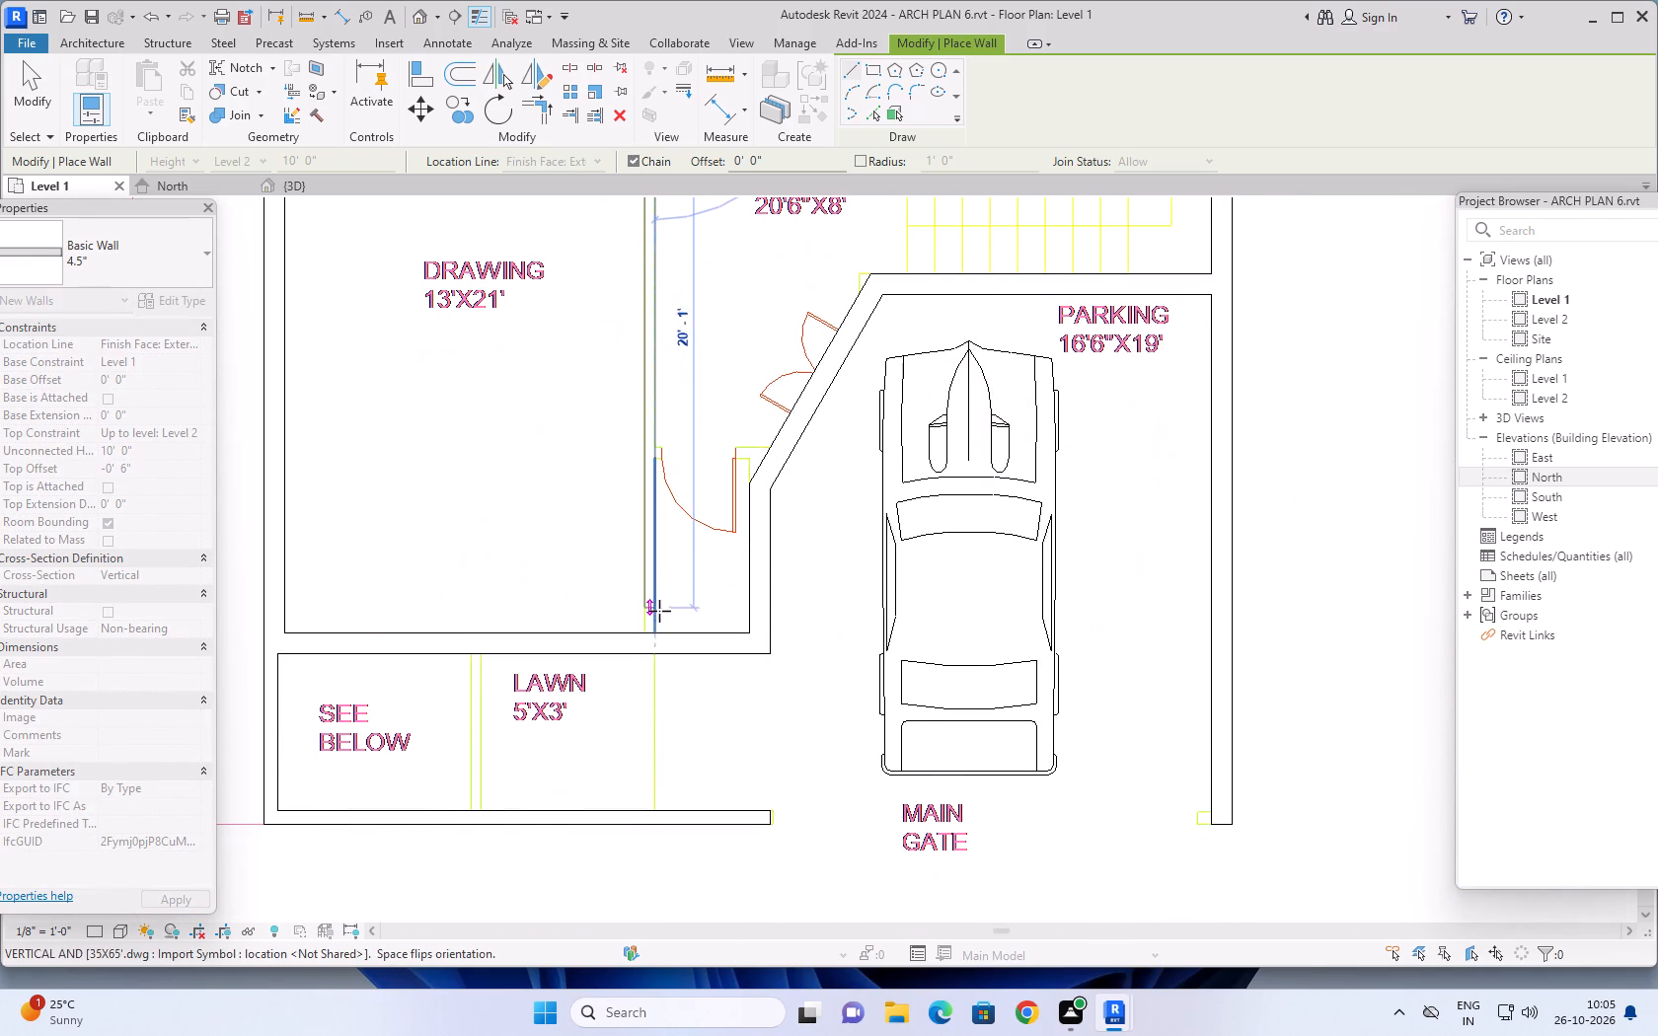
scroll(660, 615, "up", 6)
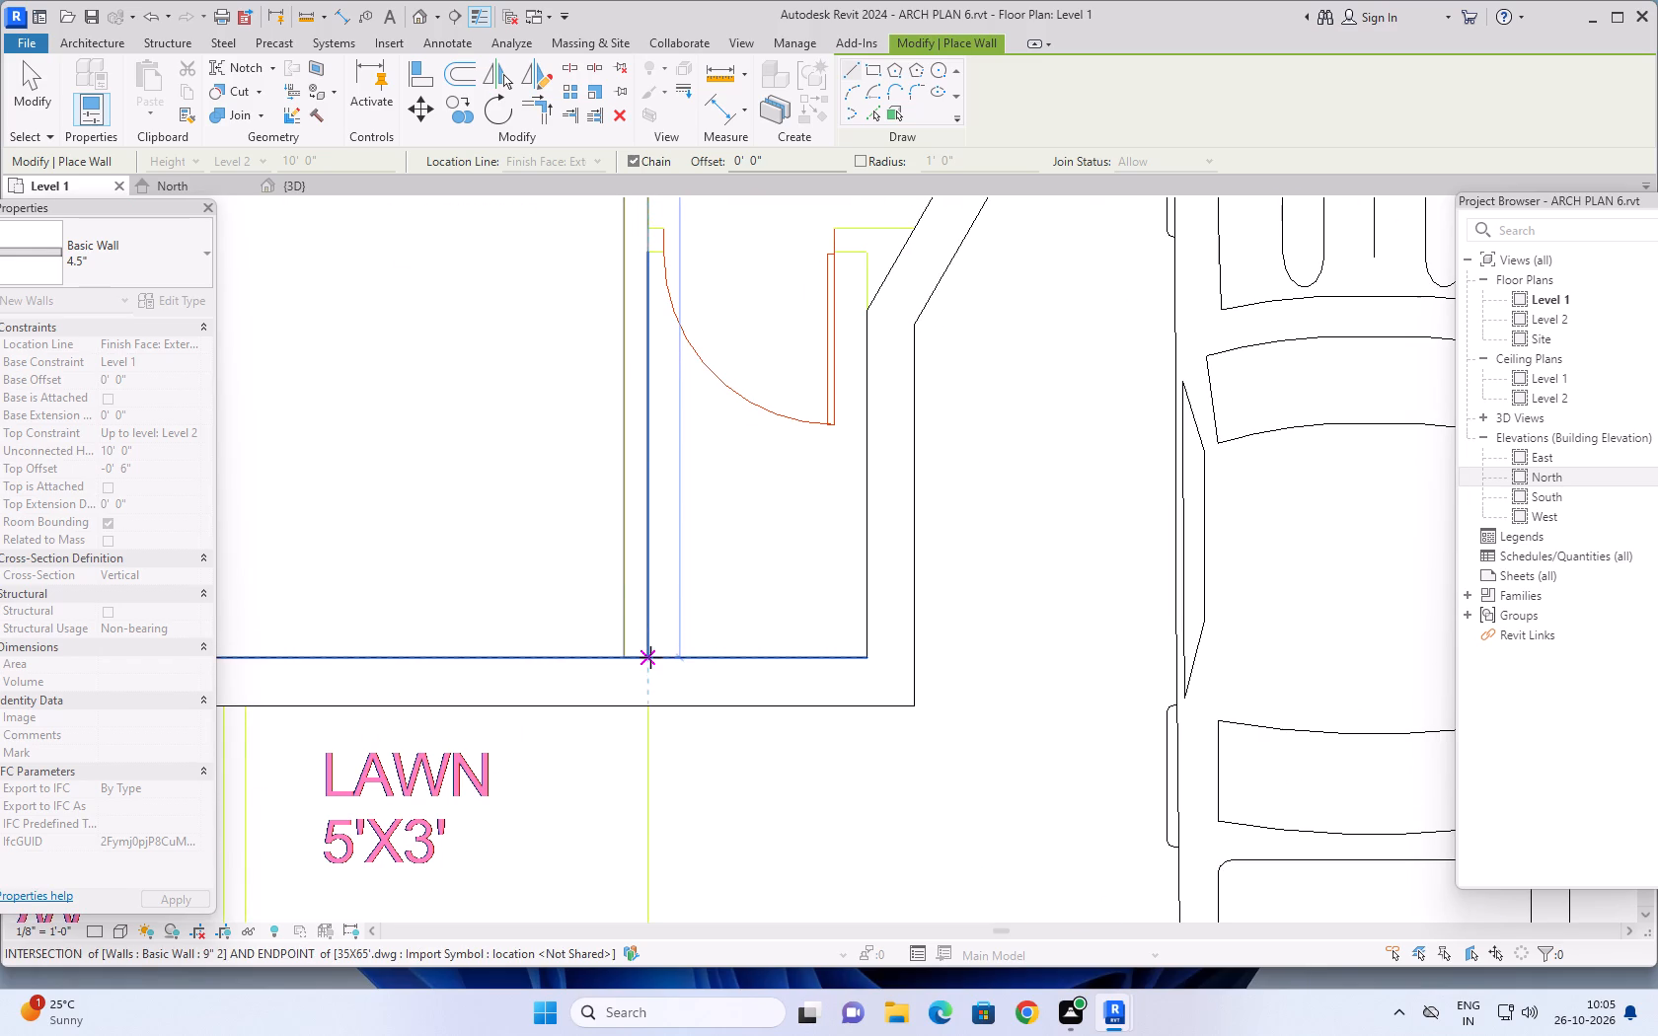
left_click(650, 657)
key("Escape")
Draw a 4.5" wall south of the stair area, from the drawing room's east wall east to the angled wall beside the parking.
scroll(731, 531, "down", 3)
middle_click_drag(726, 508, 711, 548)
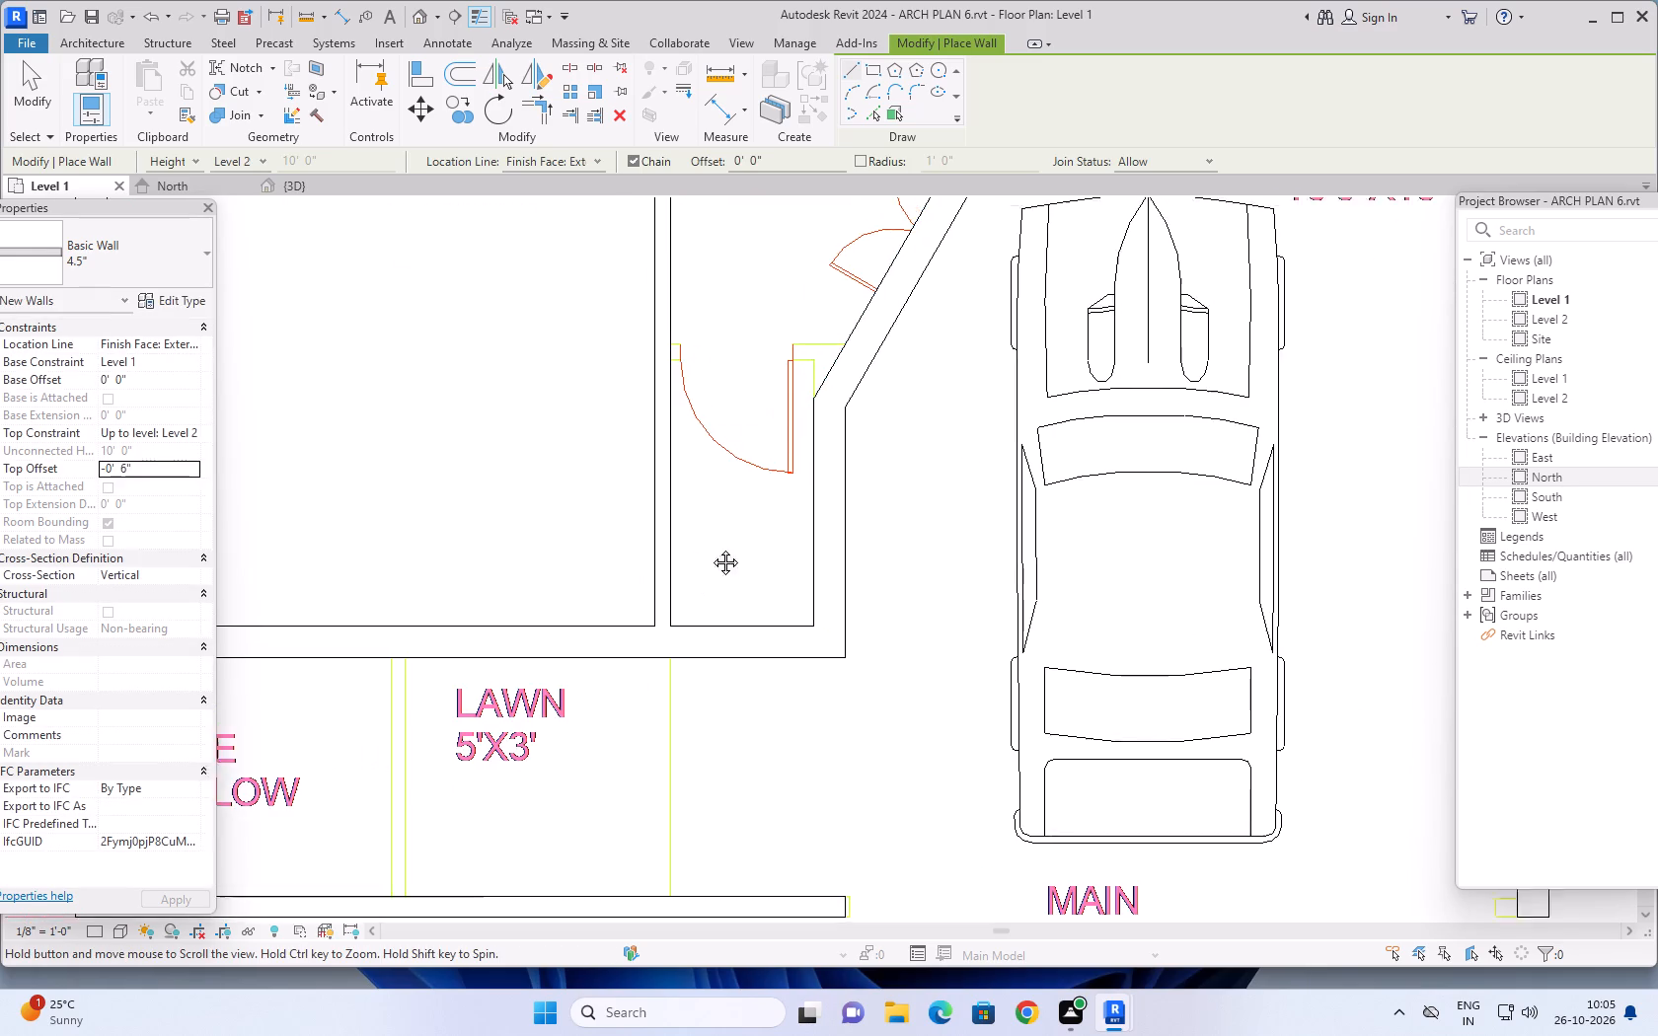
middle_click_drag(711, 548, 647, 777)
scroll(609, 618, "up", 10)
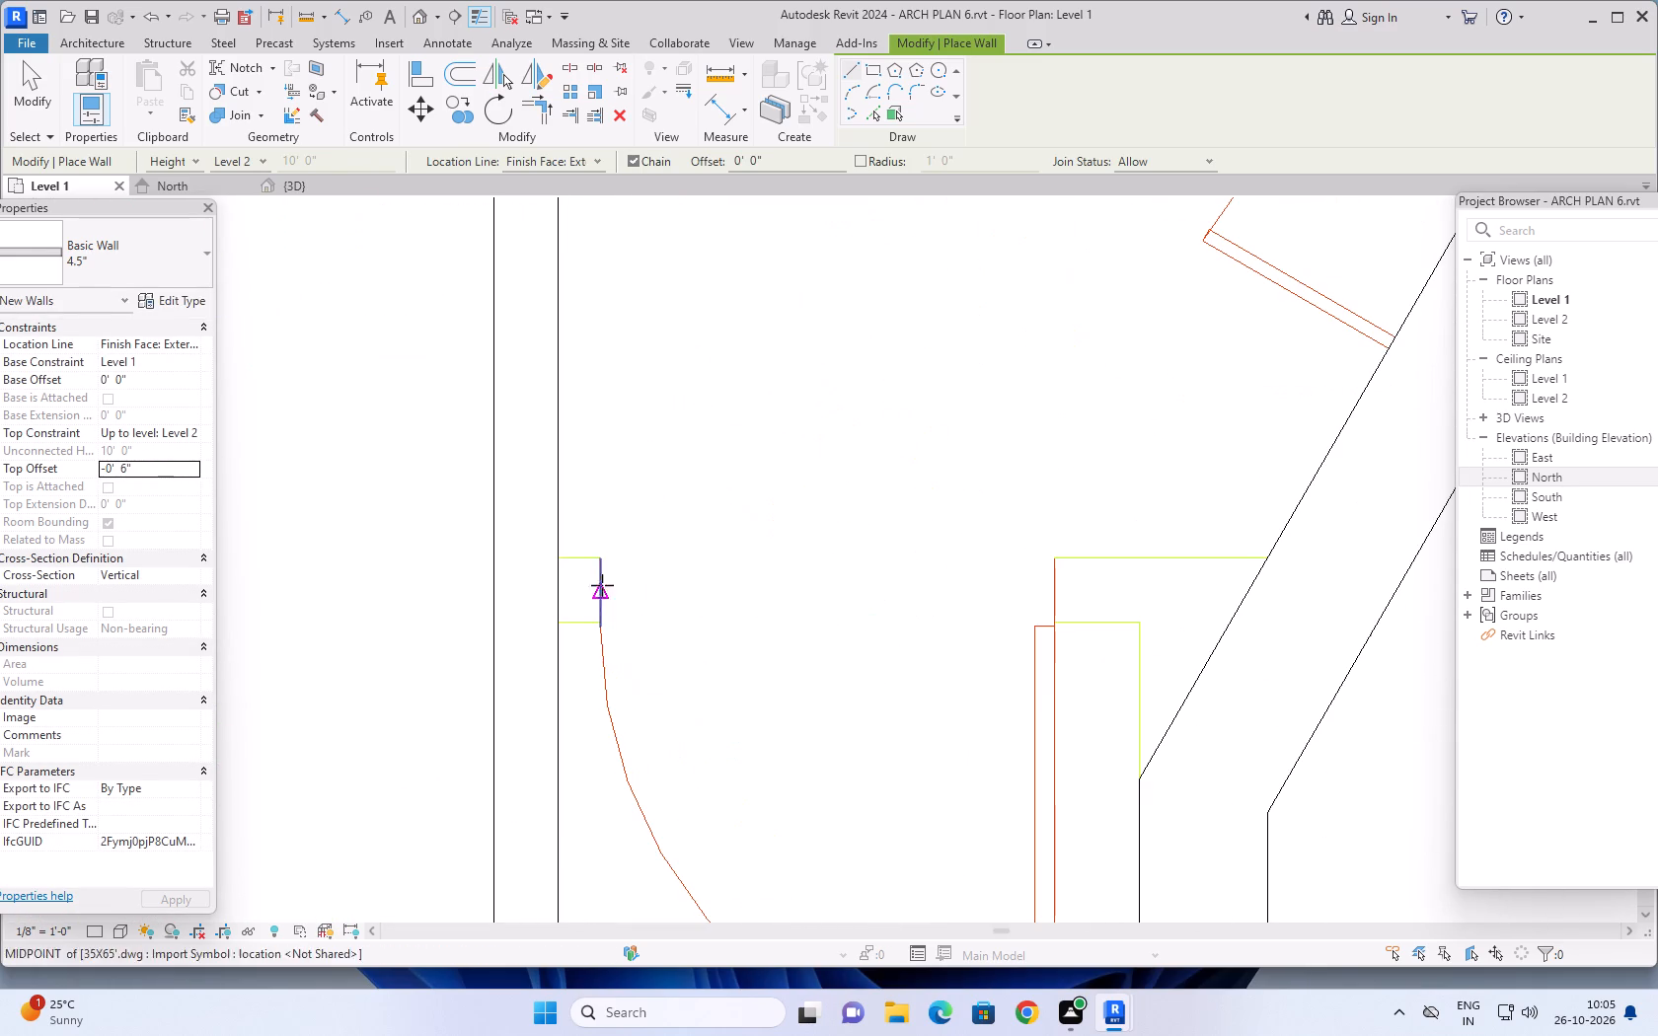
left_click(559, 555)
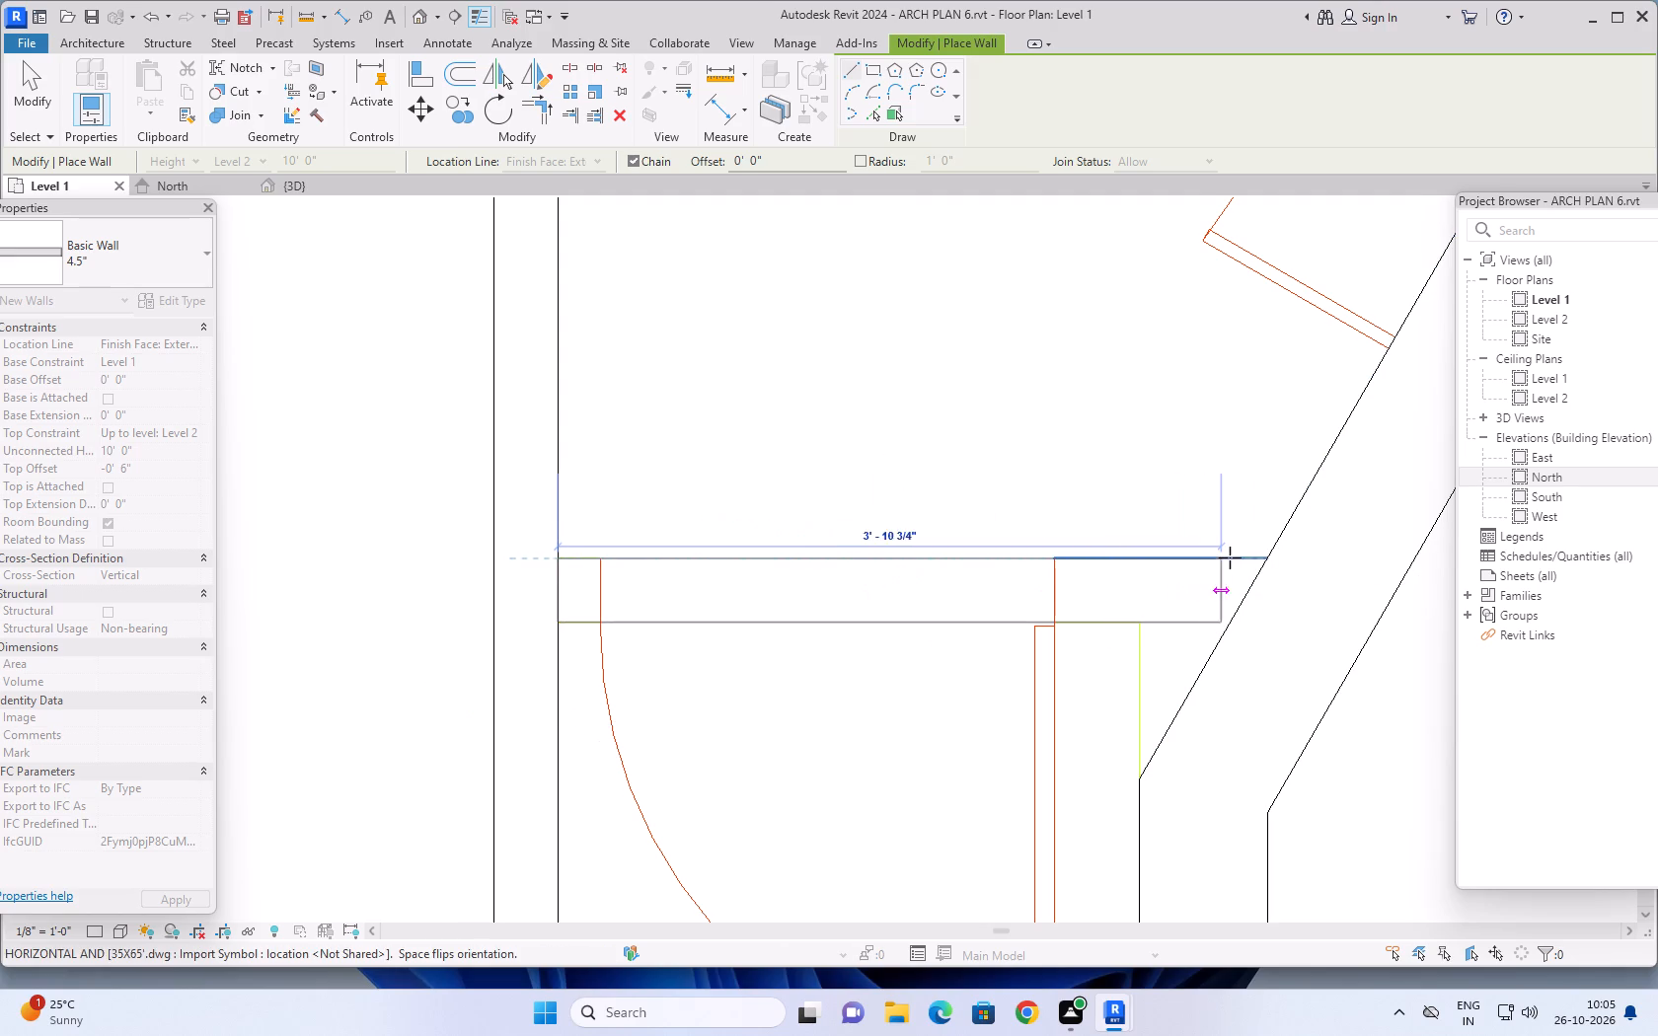
left_click(1268, 556)
key("Escape")
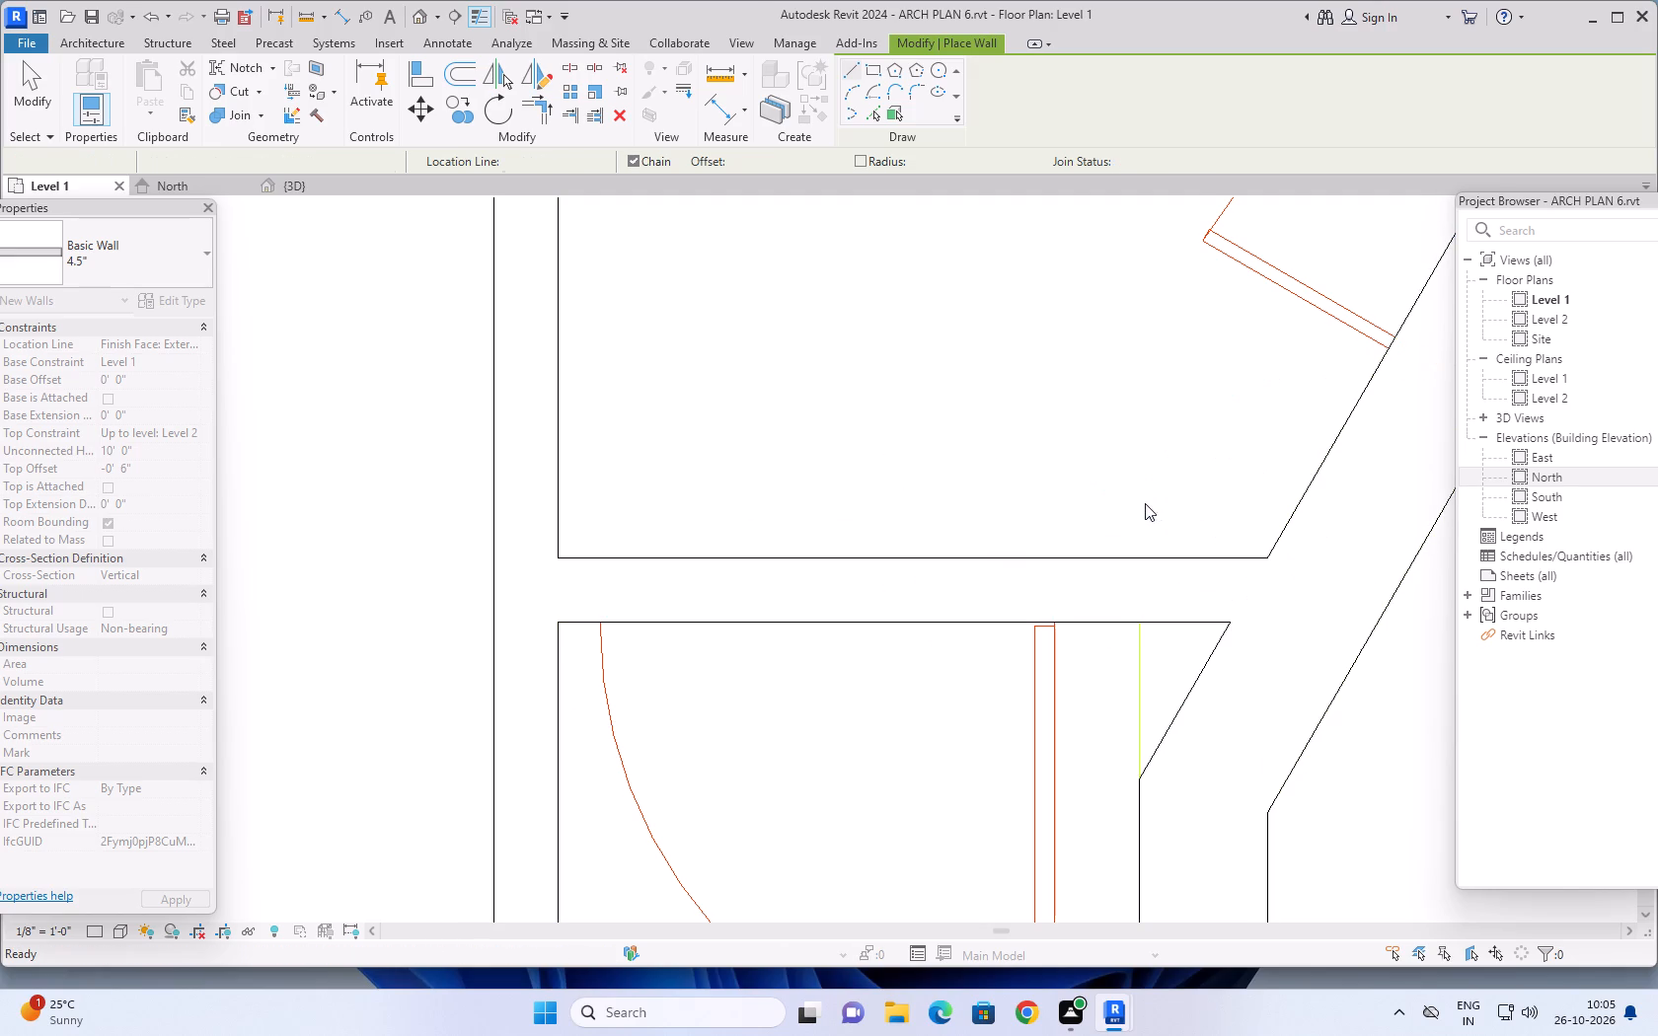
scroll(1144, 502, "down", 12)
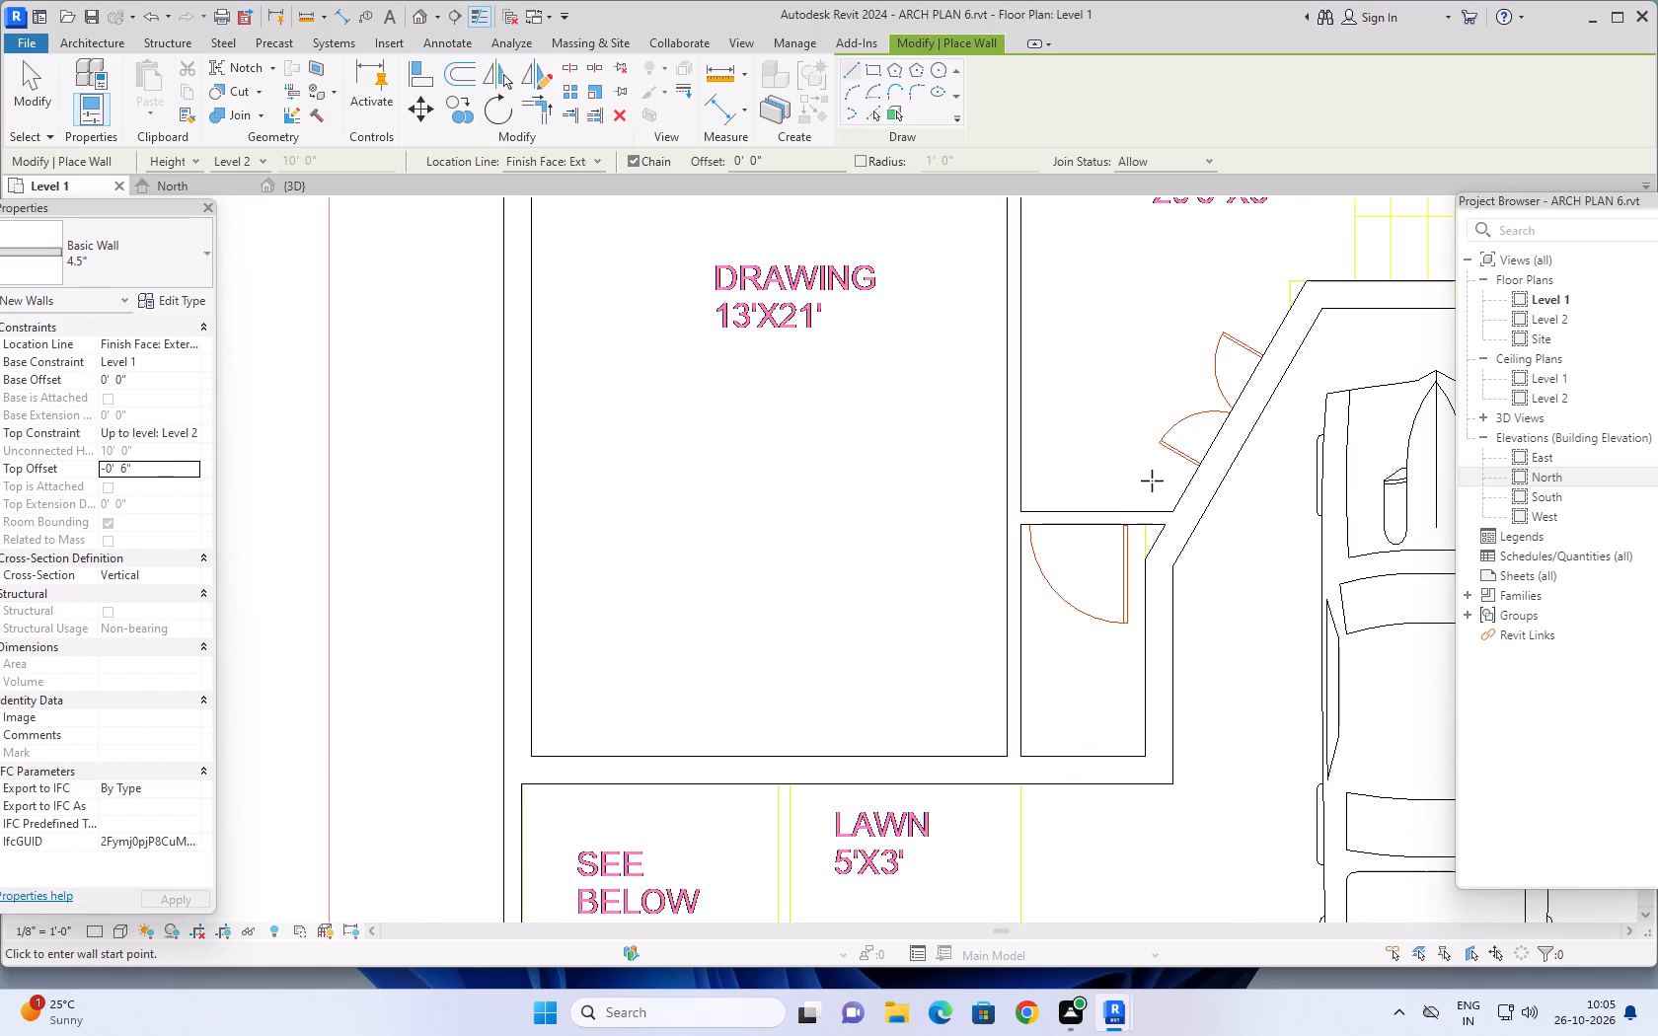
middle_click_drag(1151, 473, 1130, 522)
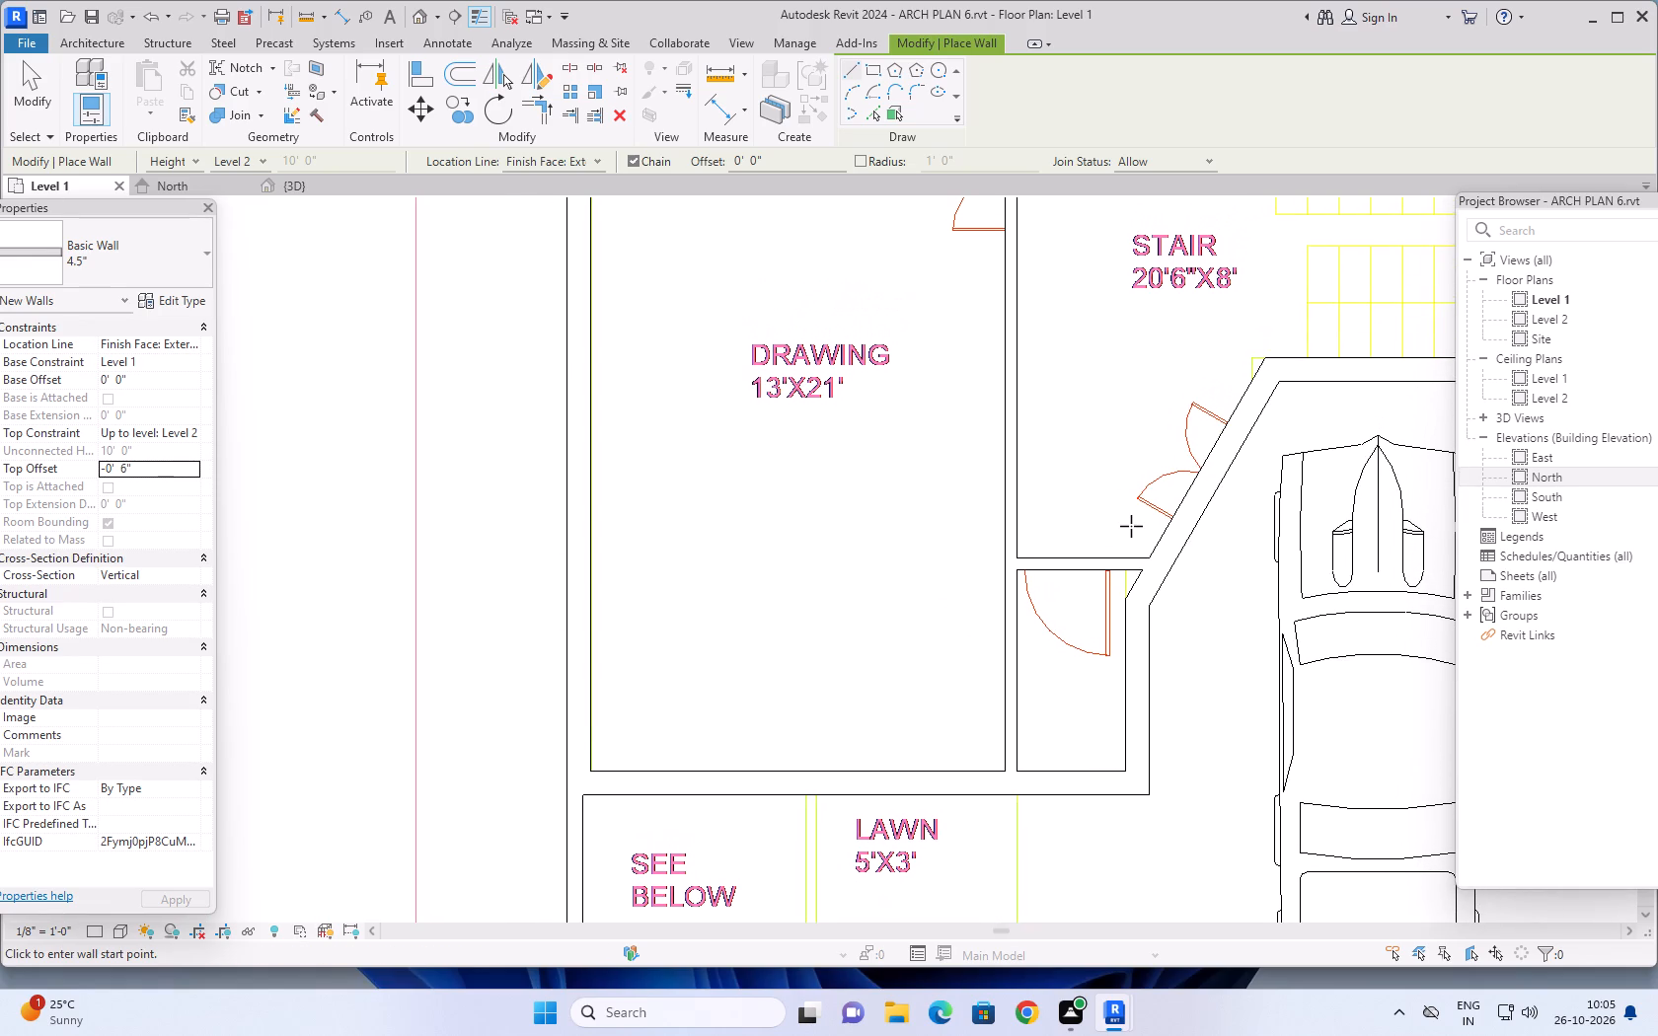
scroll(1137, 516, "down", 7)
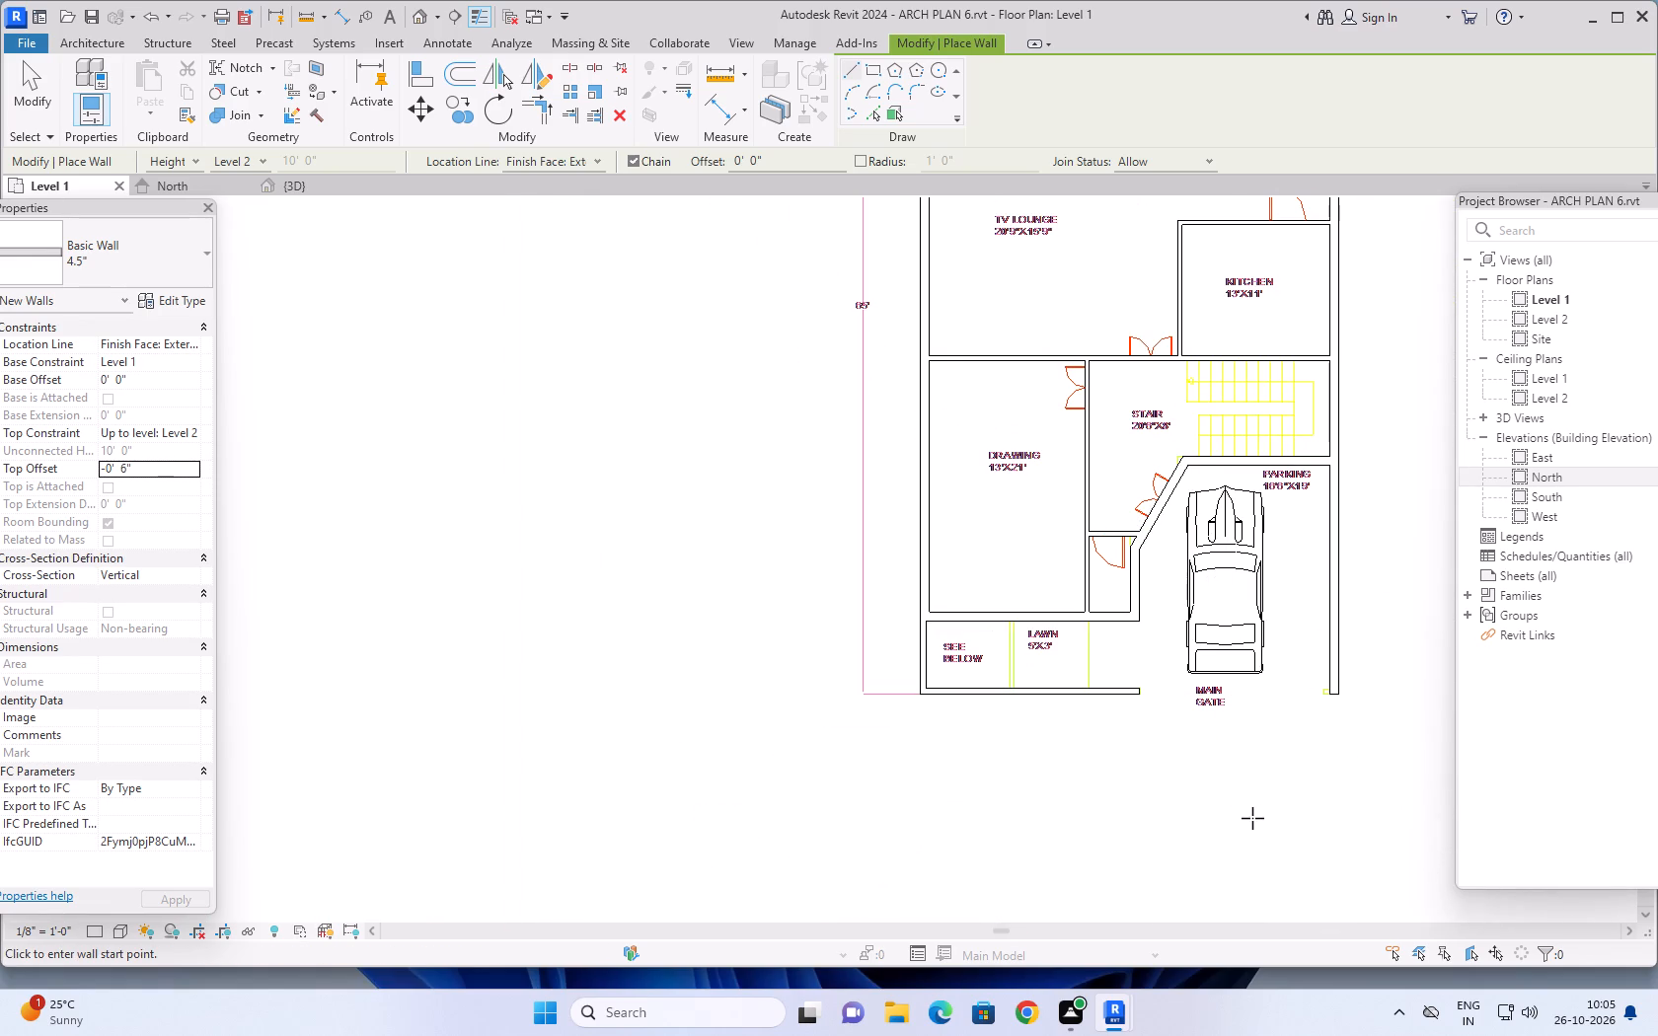
Draw a 4.5" wall from the north outer wall south along the west side of the 6'X8'6" bath to its south-west corner.
scroll(1249, 818, "down", 3)
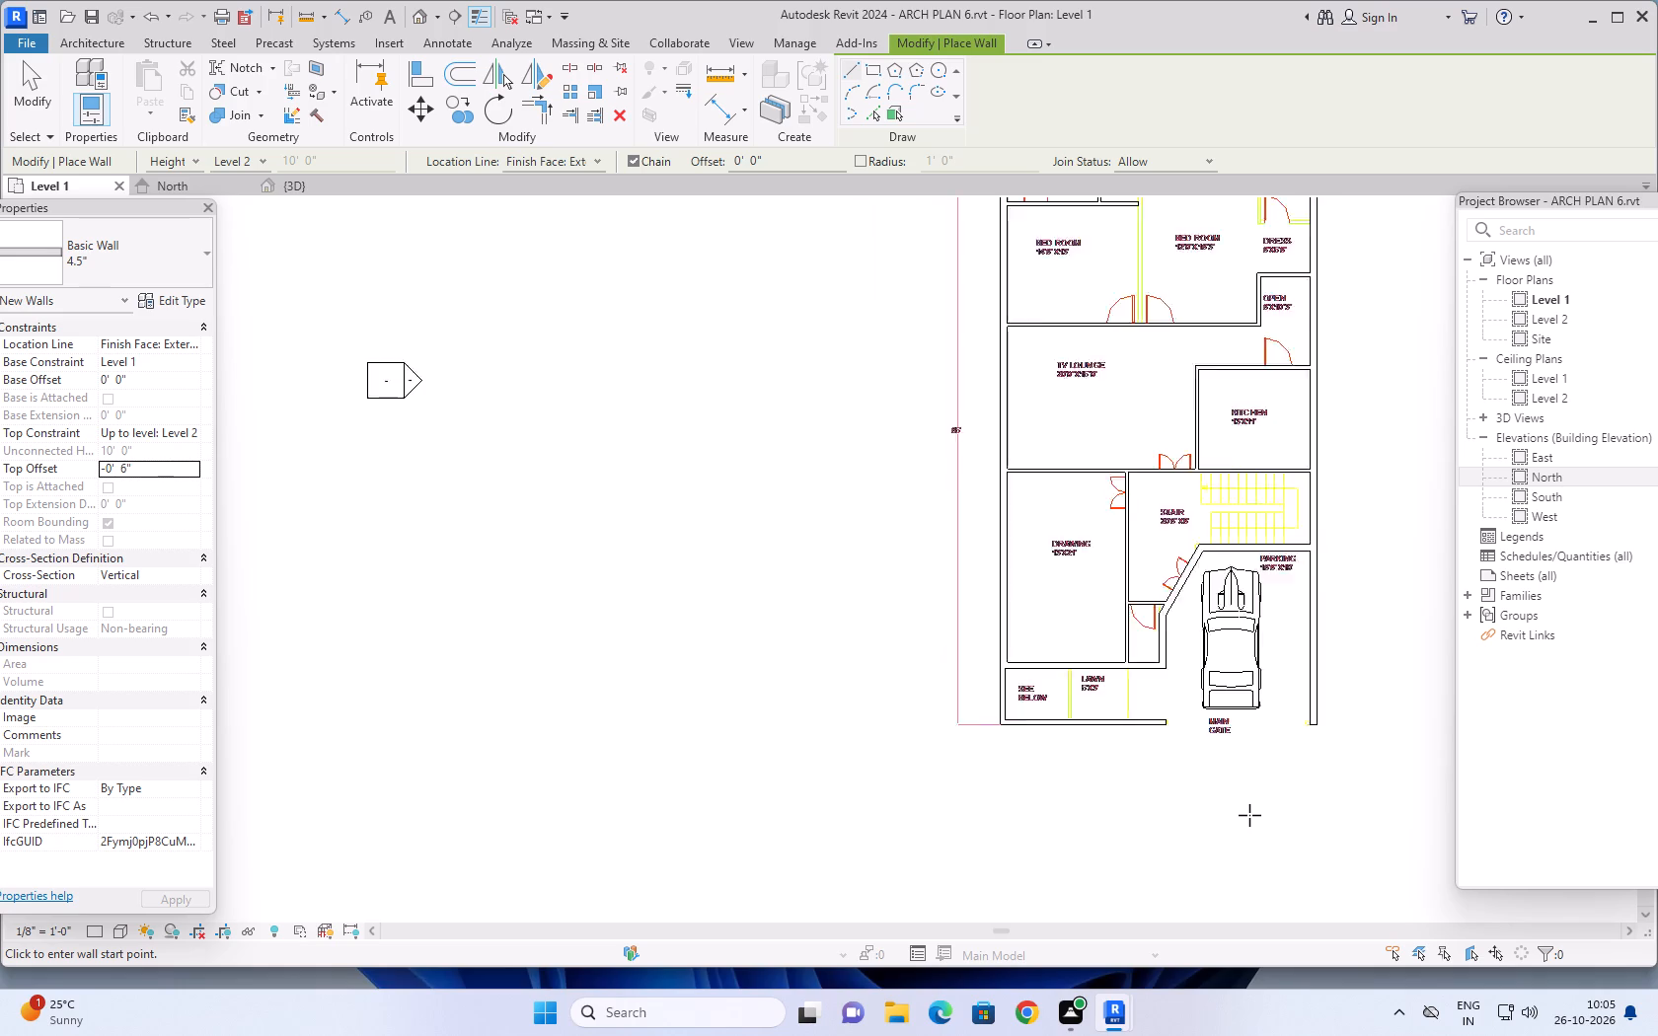
scroll(1249, 809, "down", 1)
middle_click_drag(1258, 813, 980, 810)
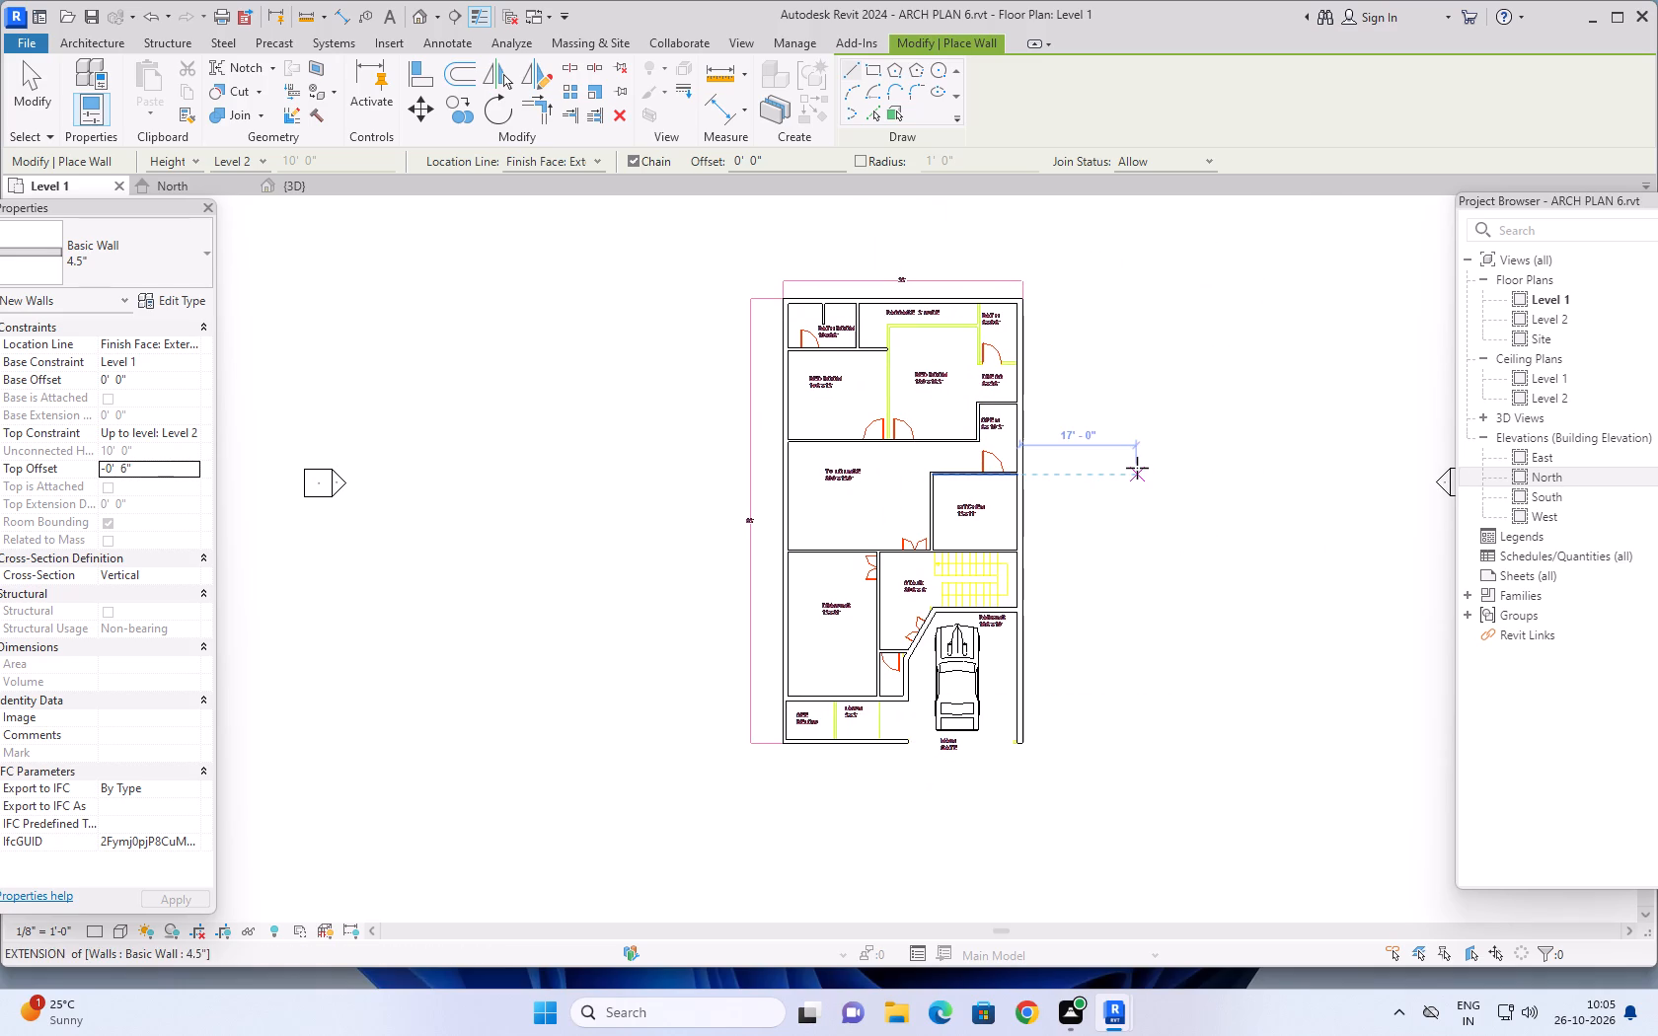
scroll(931, 327, "up", 3)
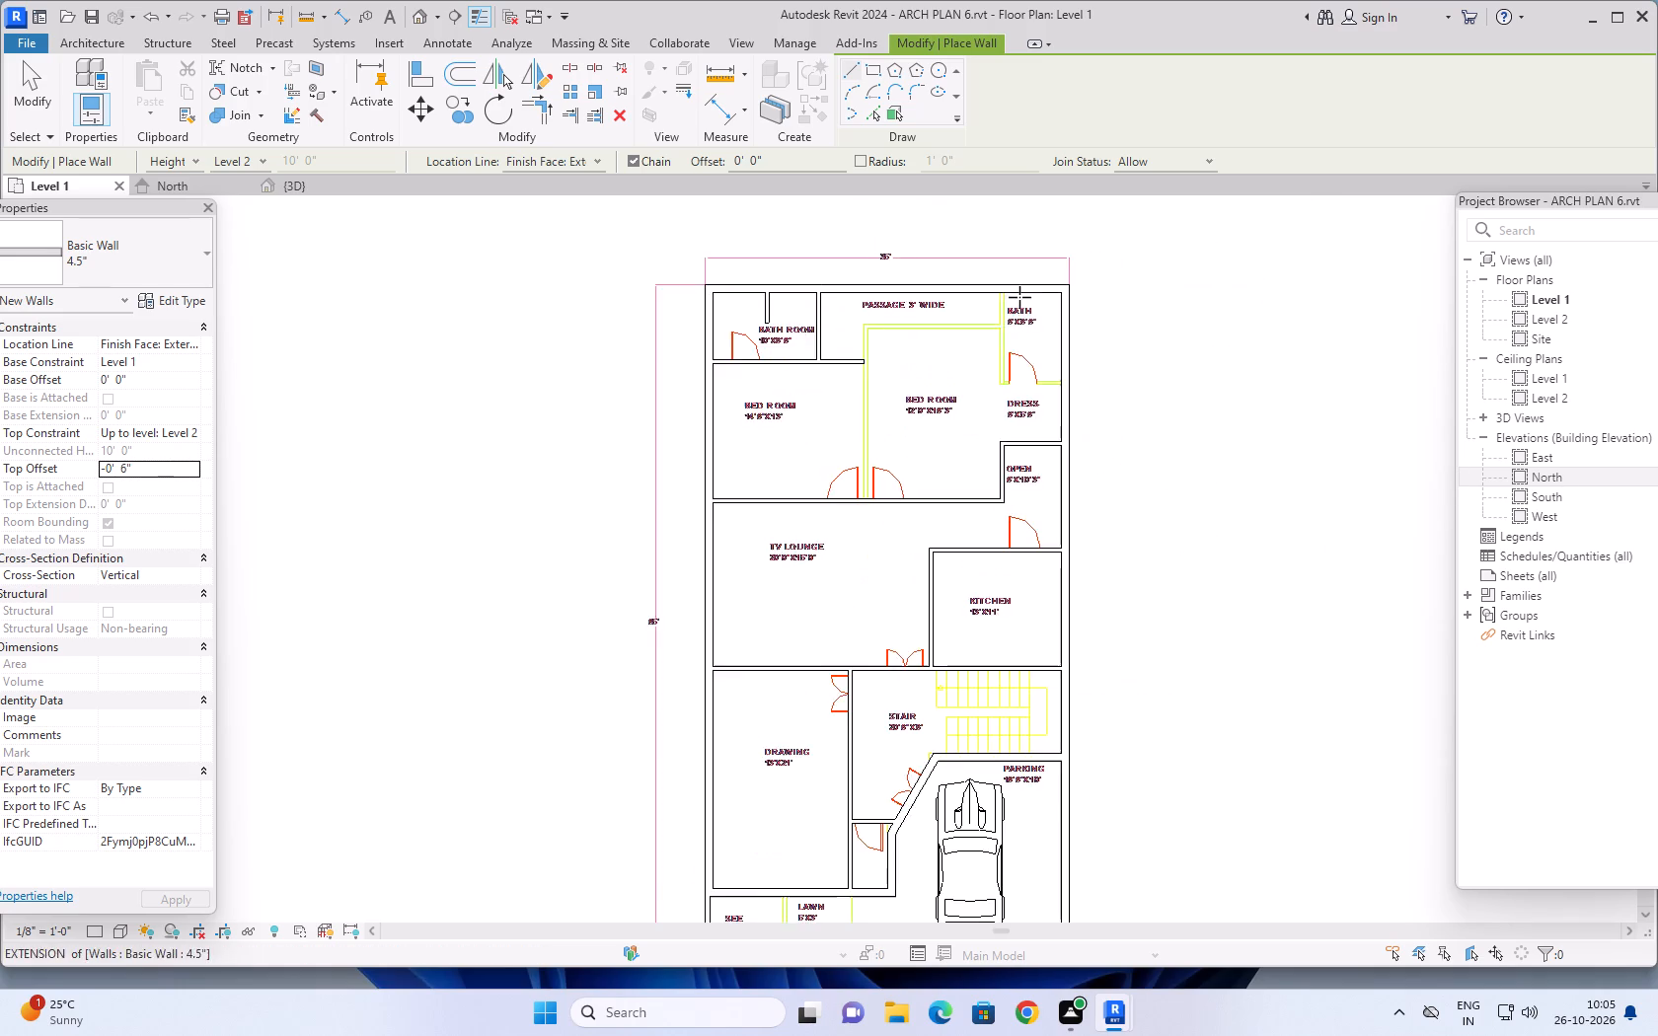
scroll(1017, 290, "up", 15)
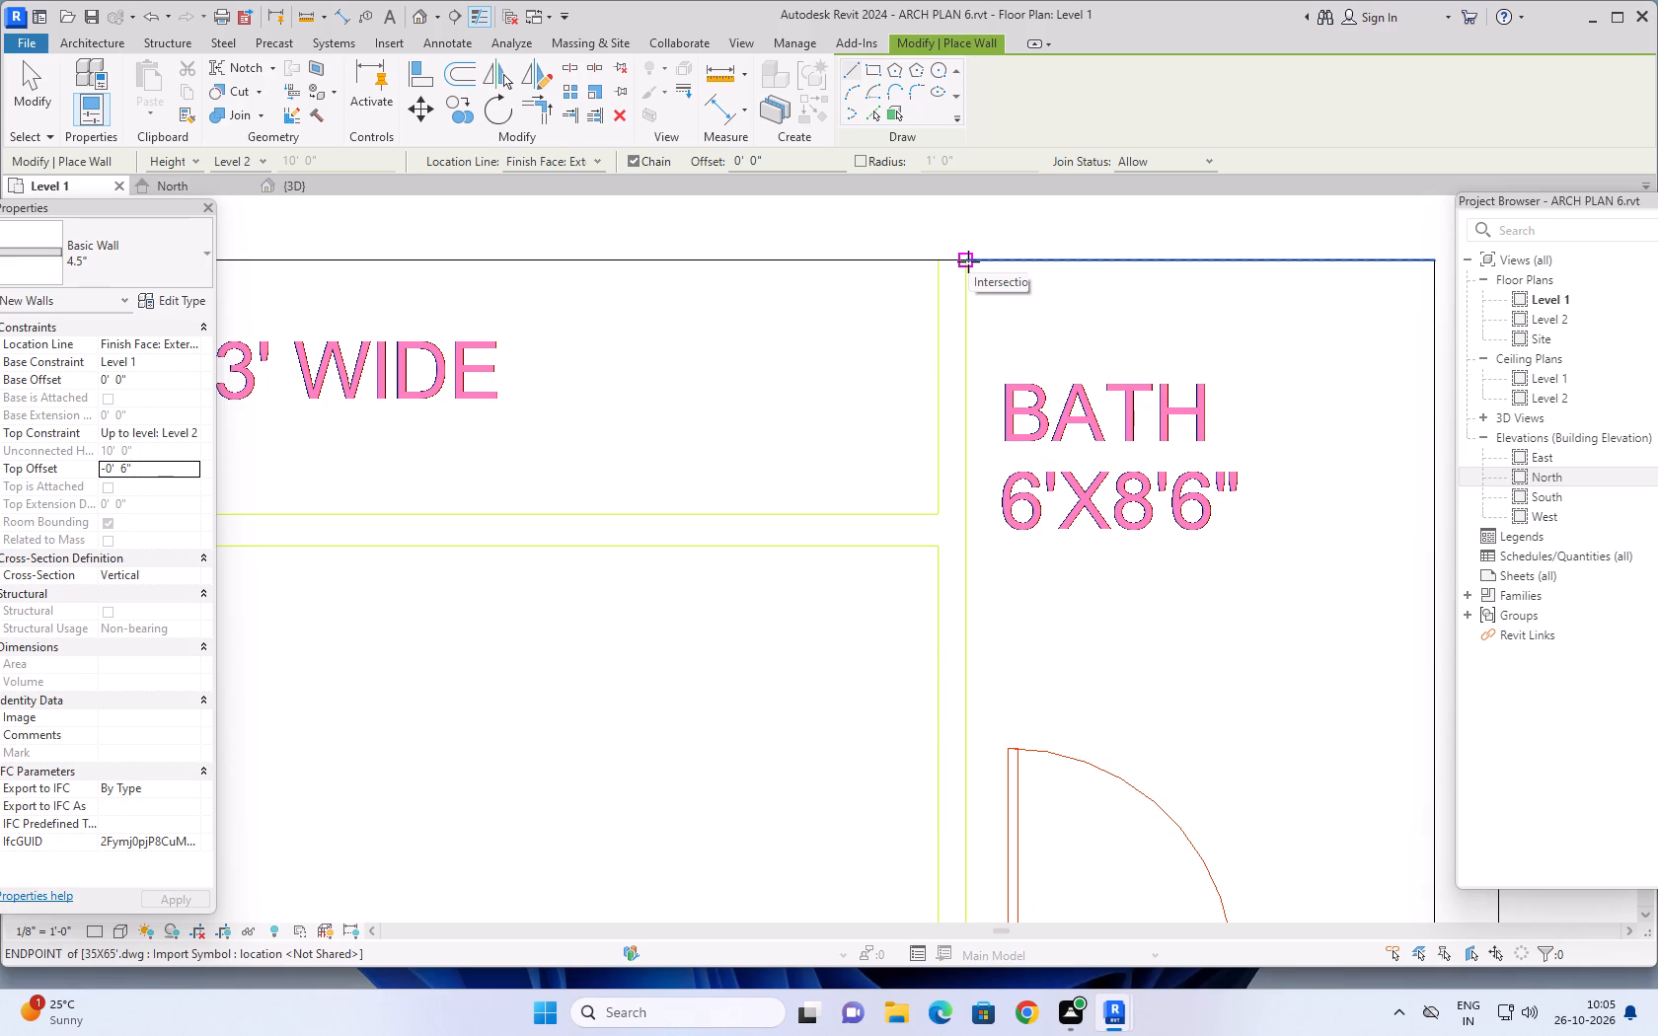
left_click(968, 261)
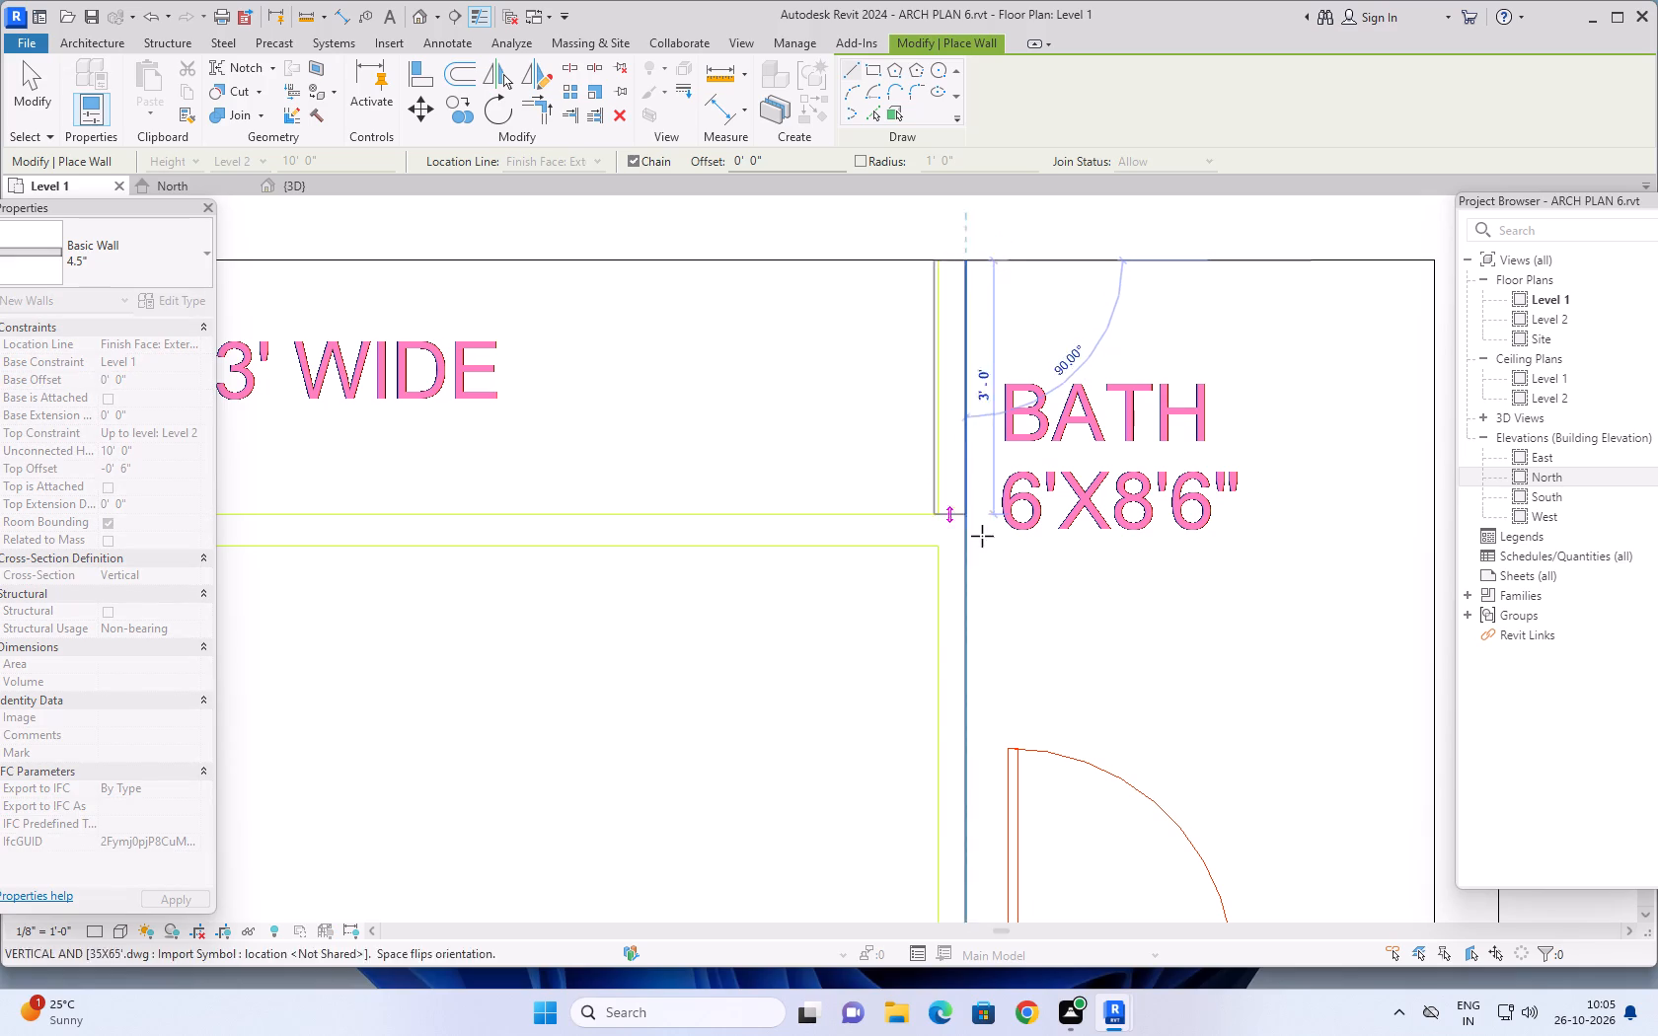
scroll(970, 590, "down", 7)
middle_click_drag(967, 601, 958, 451)
scroll(959, 614, "up", 11)
left_click(959, 615)
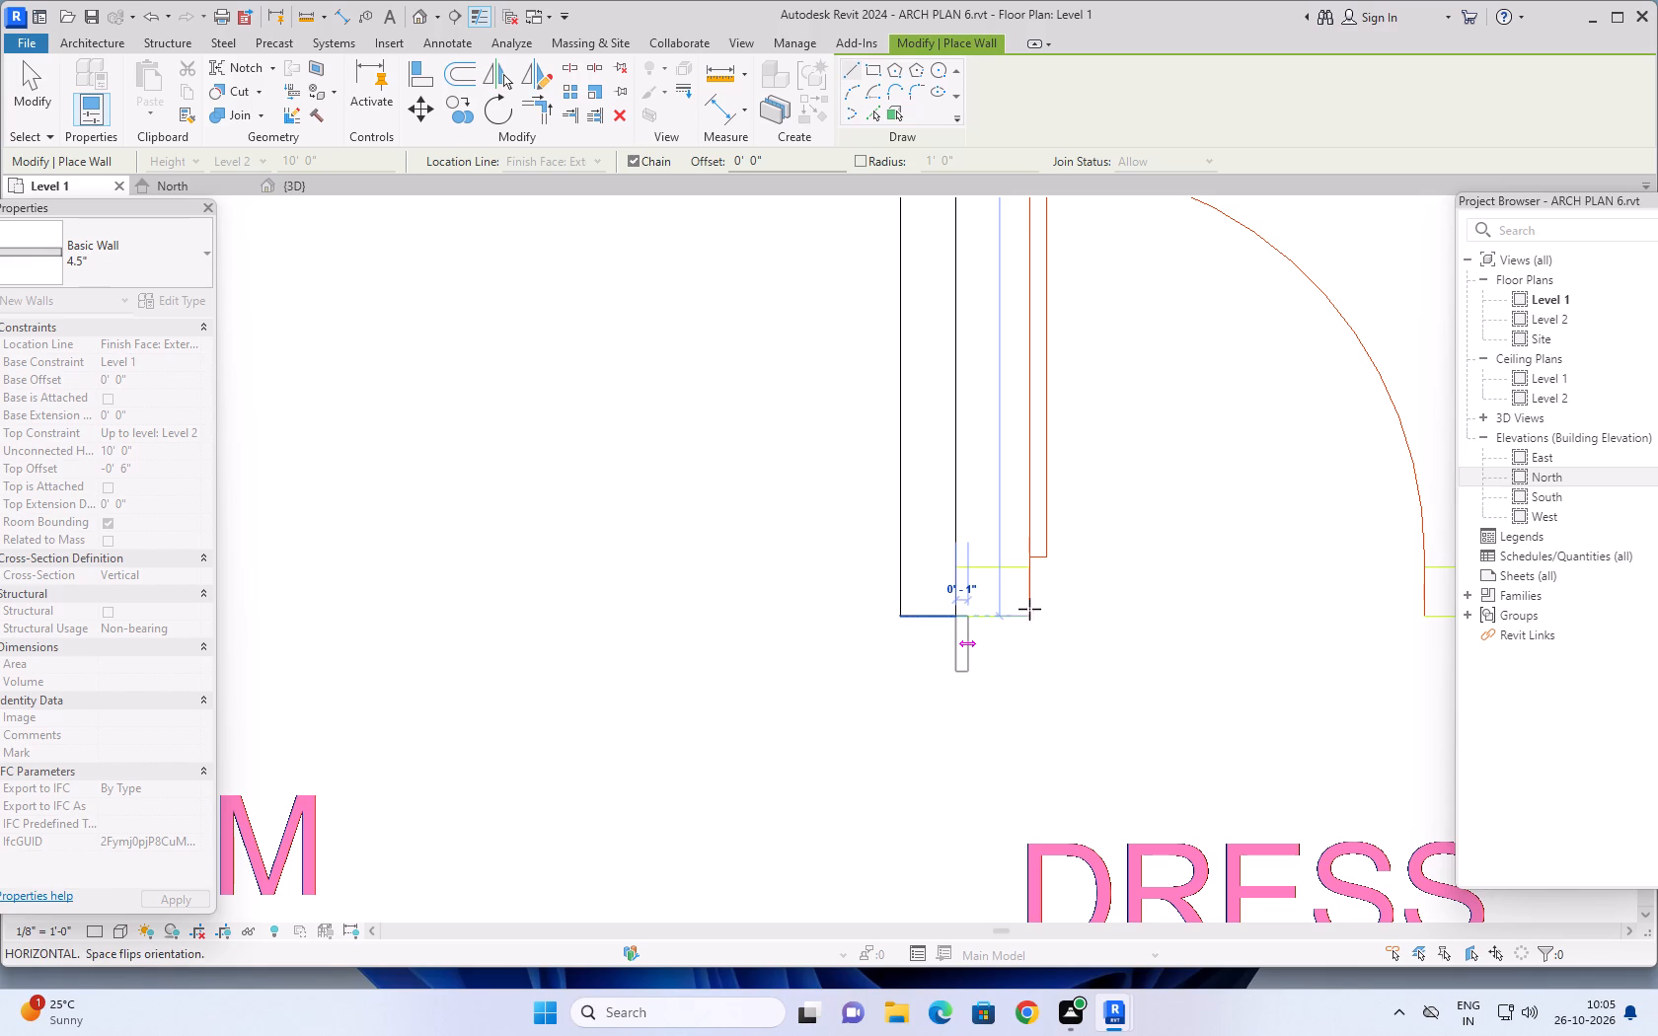
Continue the 4.5" wall east along the bath's south side, flipped north, to the inner face of the east outer wall.
key("space")
scroll(1301, 615, "down", 3)
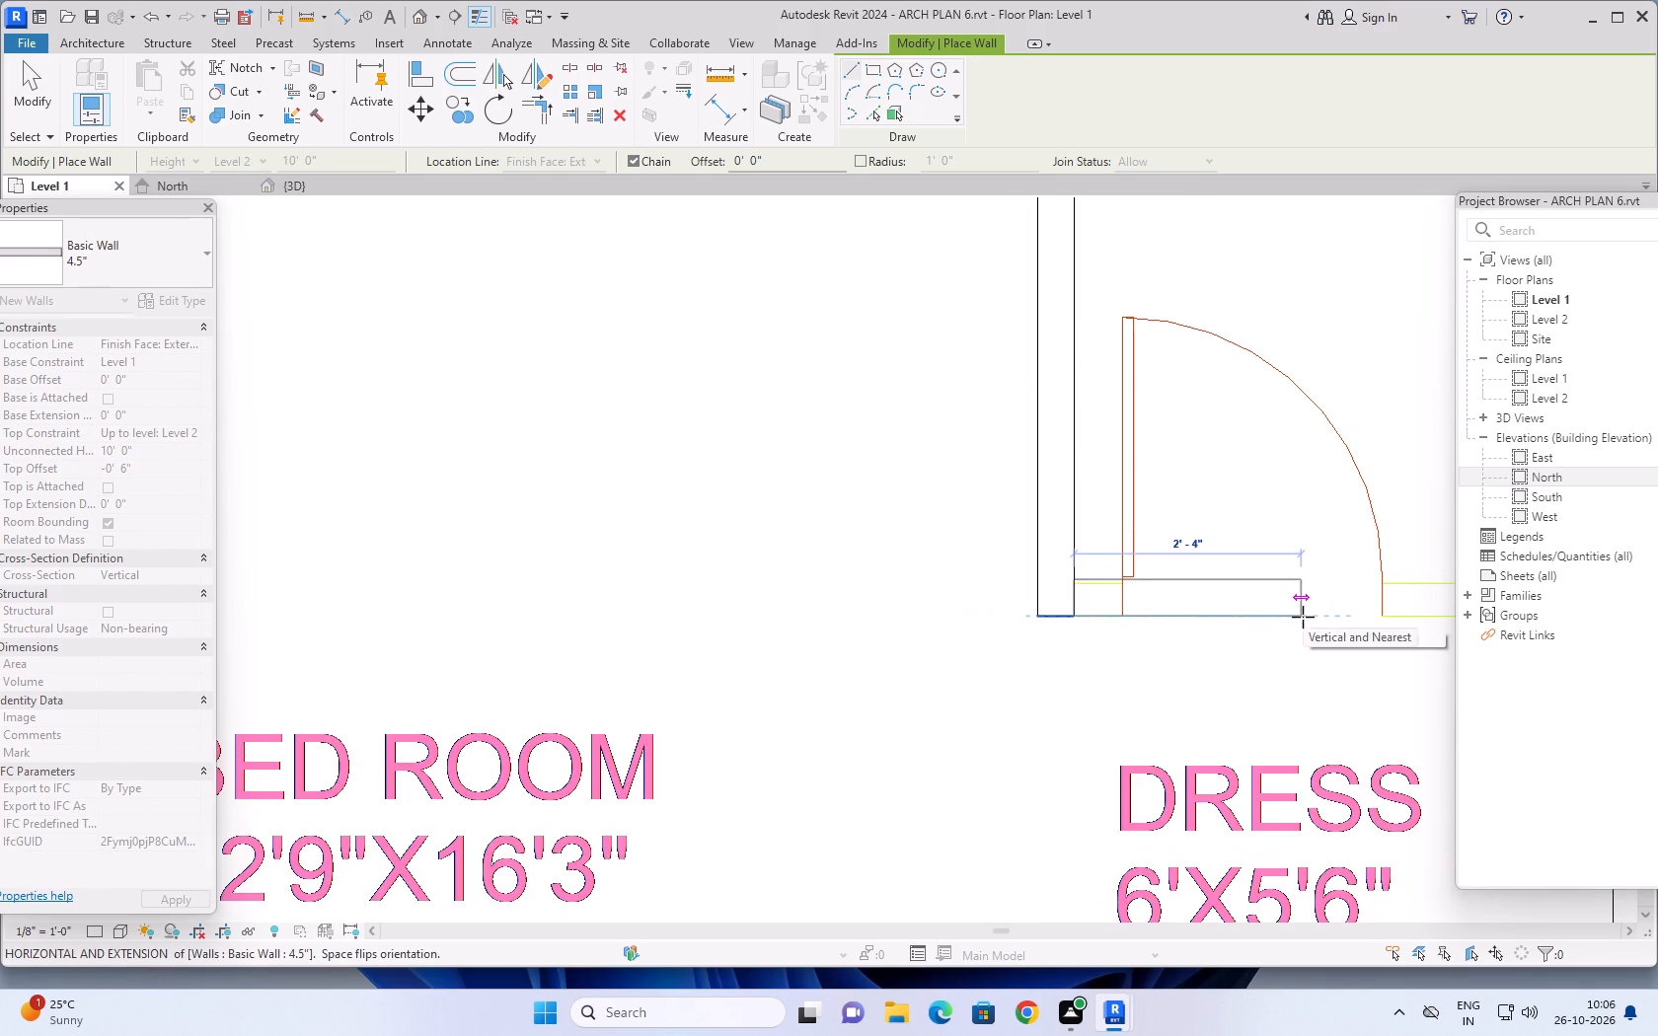
scroll(1303, 617, "down", 2)
middle_click_drag(1298, 620, 930, 618)
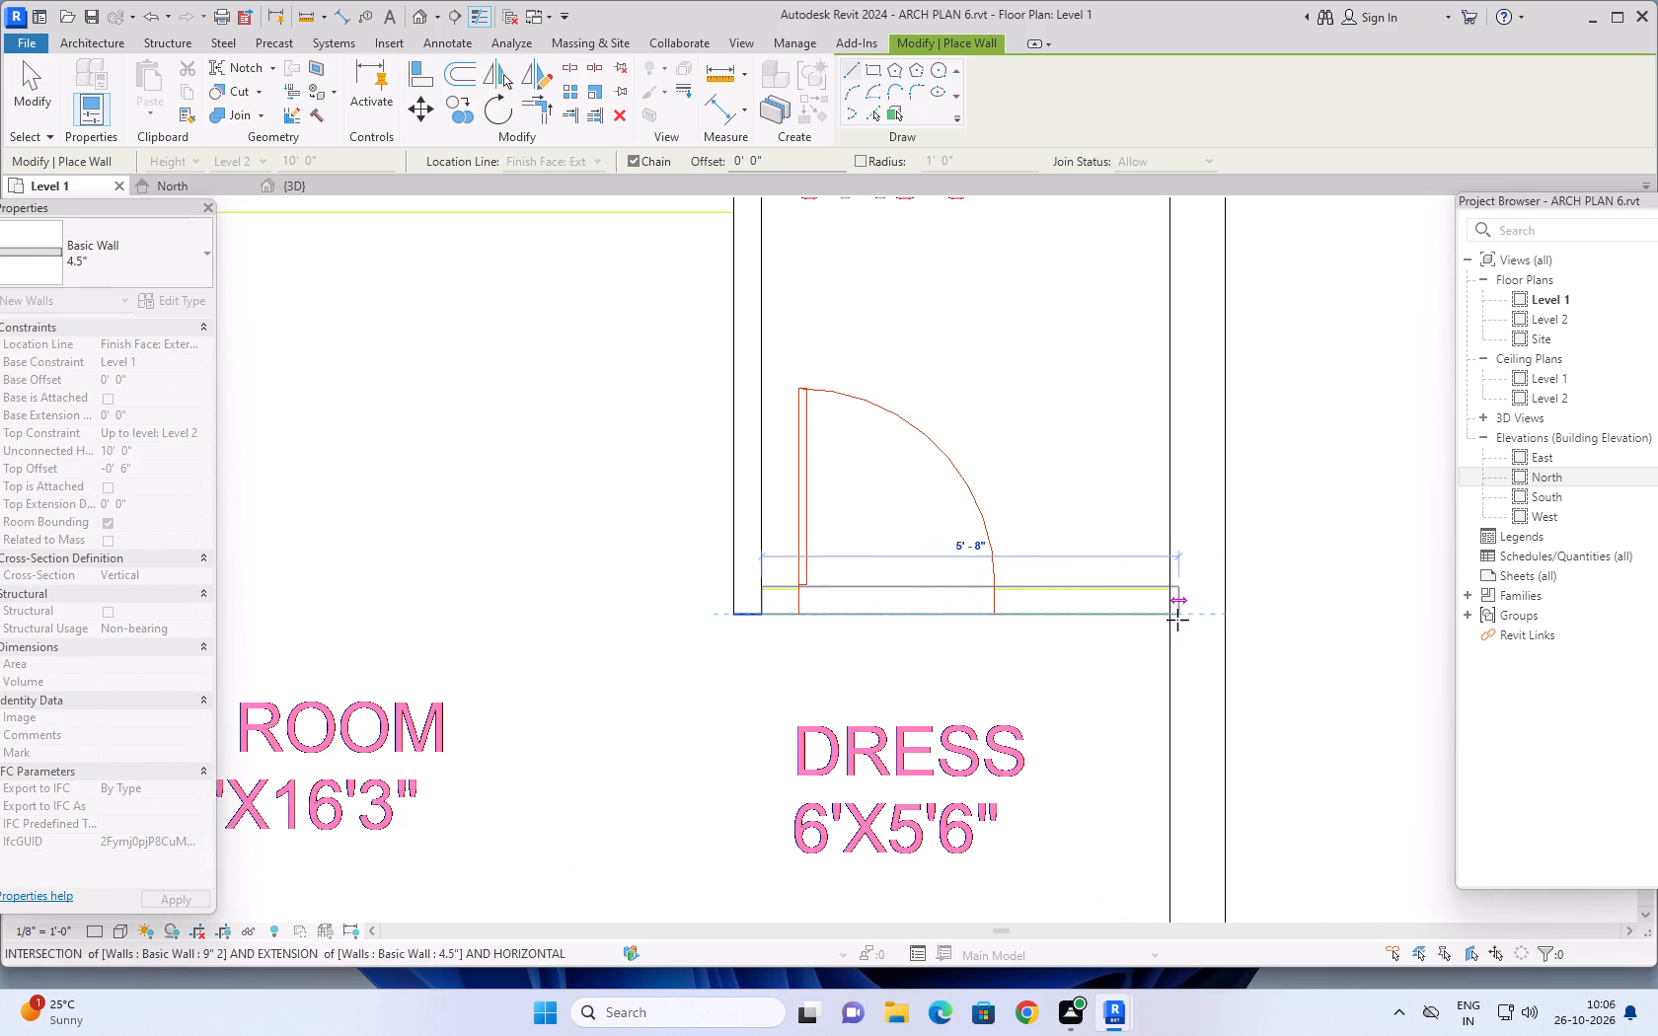
left_click(1170, 619)
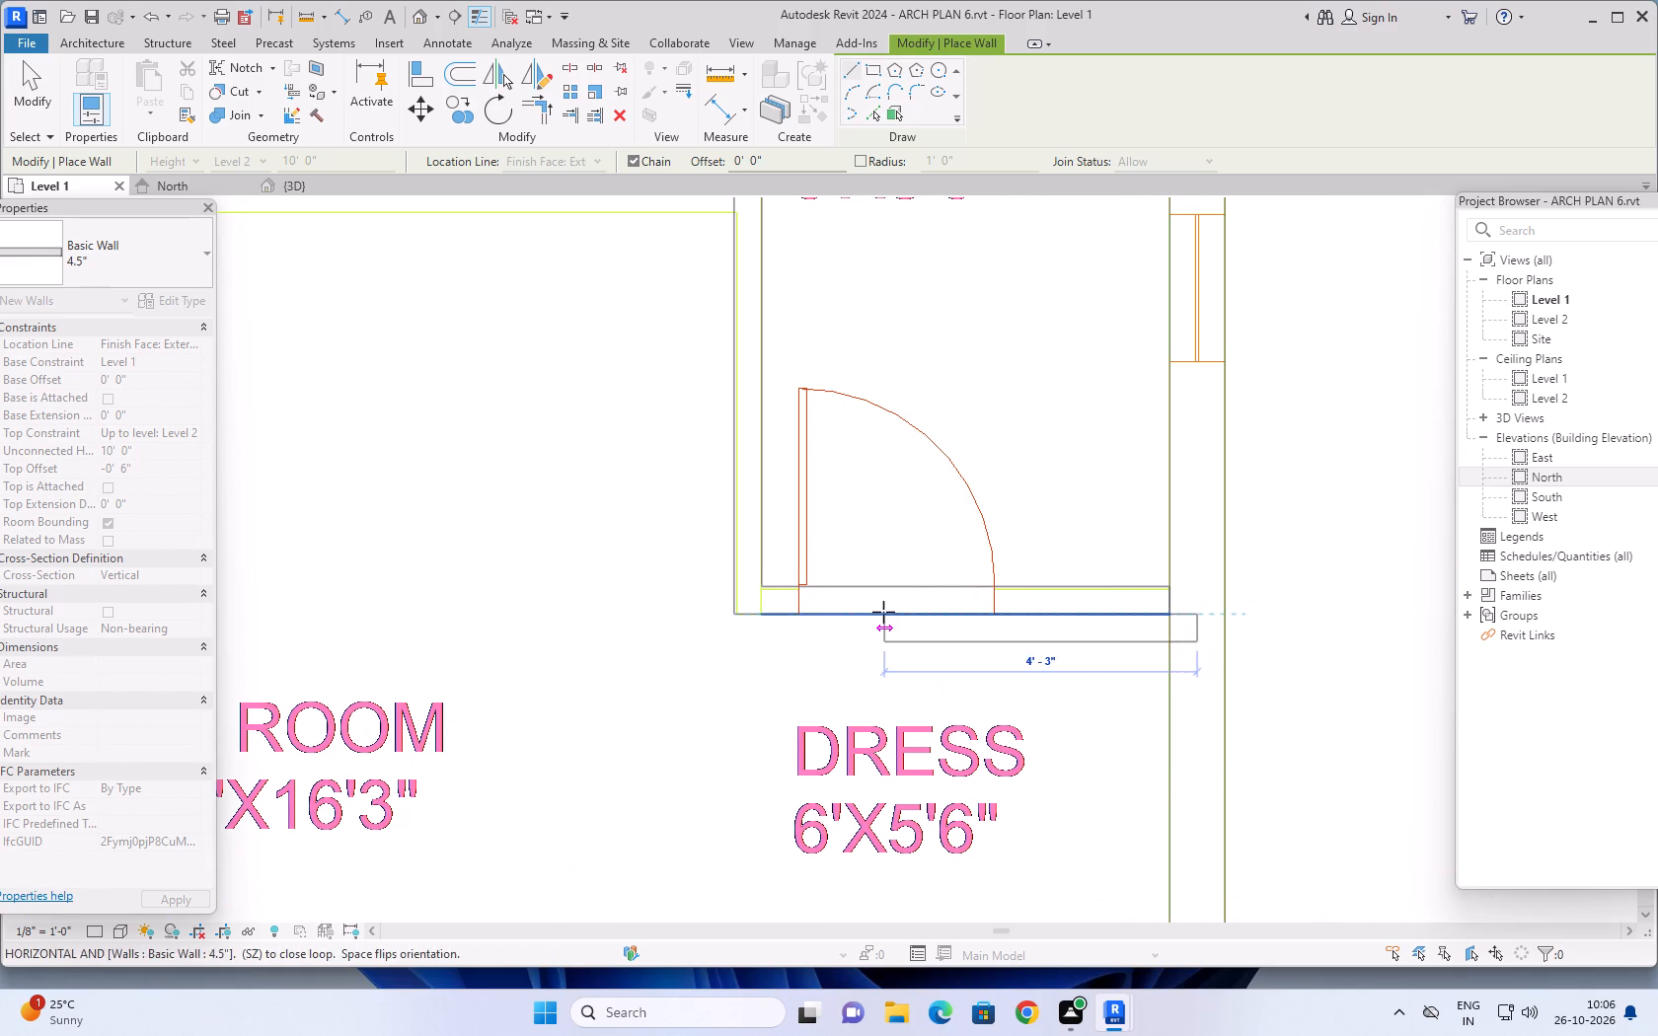
key("Escape")
Draw a 4.5" wall about 13' 1" west from the bath's west wall, along the passage's south side to the bedroom corner.
scroll(867, 568, "down", 7)
scroll(716, 462, "down", 3)
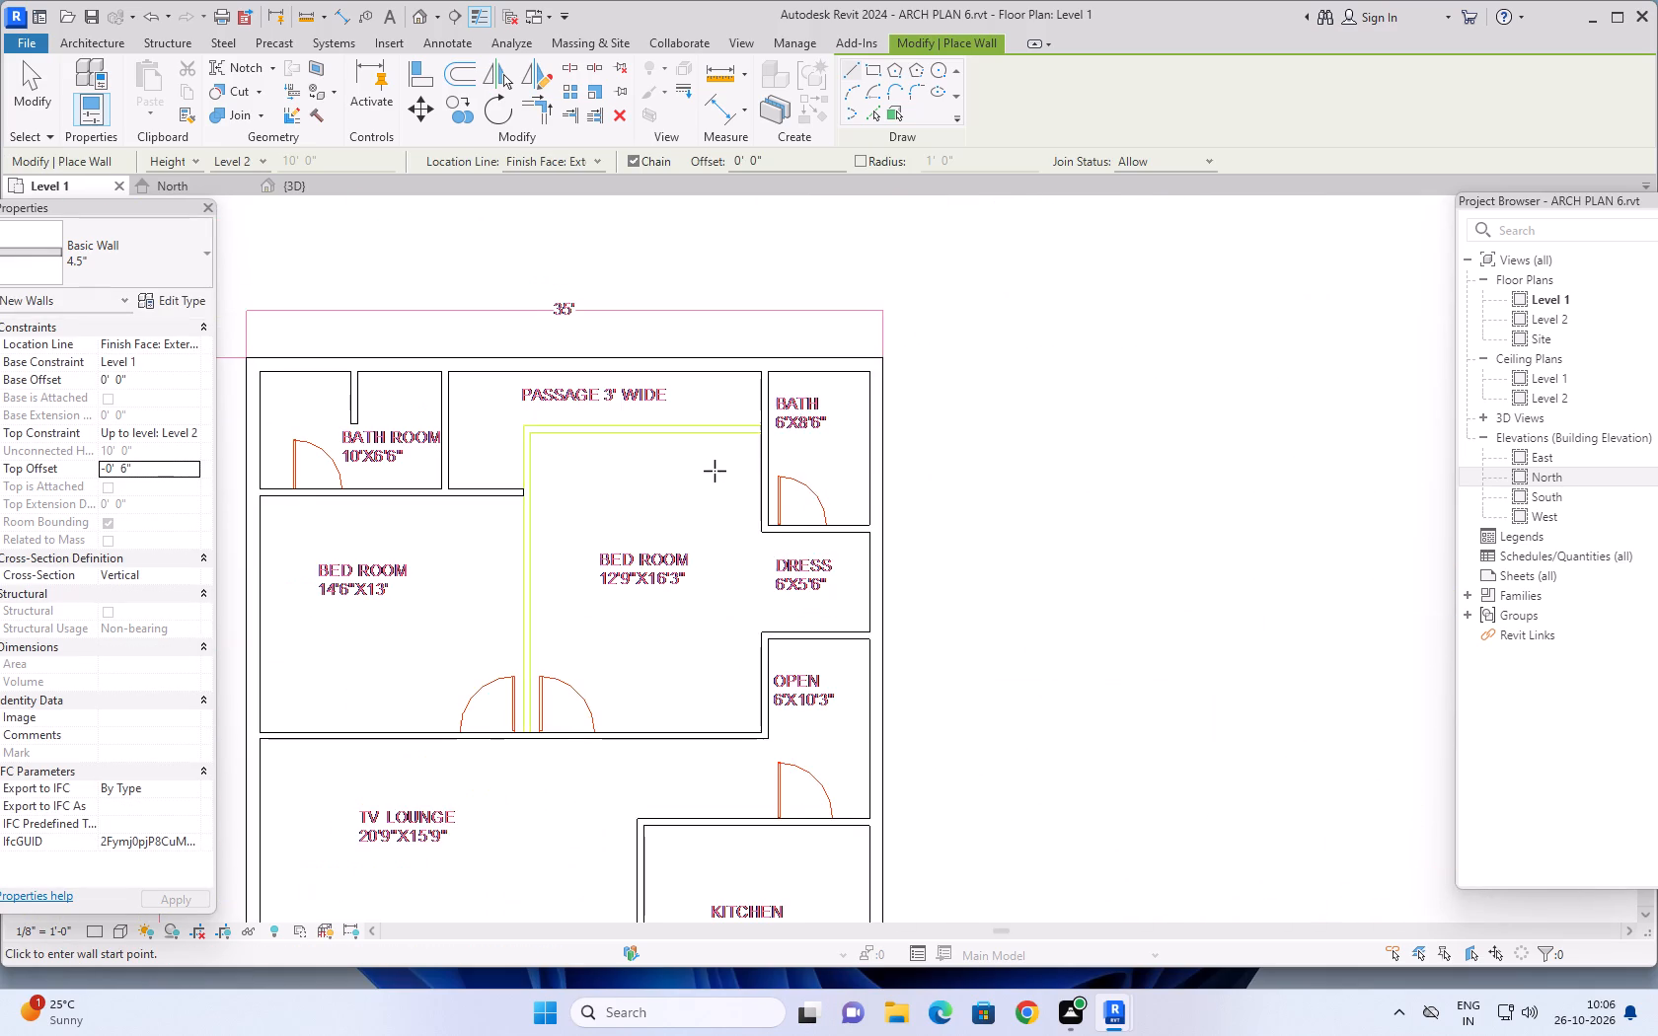
middle_click_drag(715, 473, 767, 524)
scroll(826, 467, "up", 10)
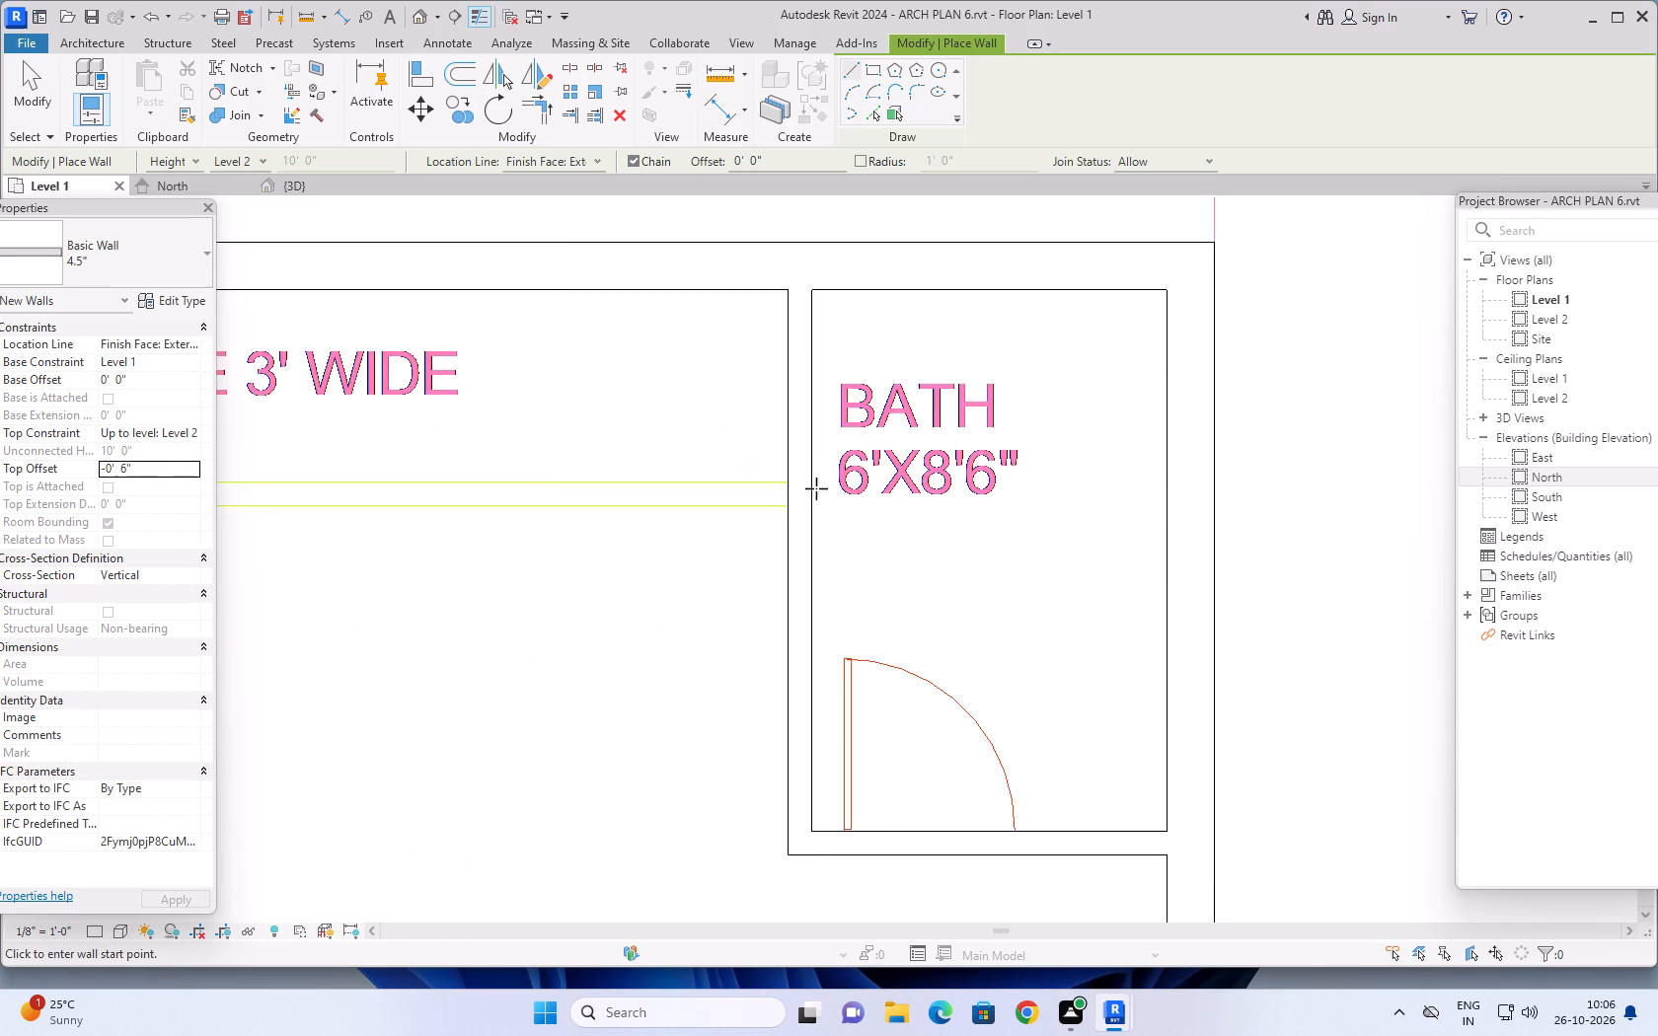
left_click(782, 511)
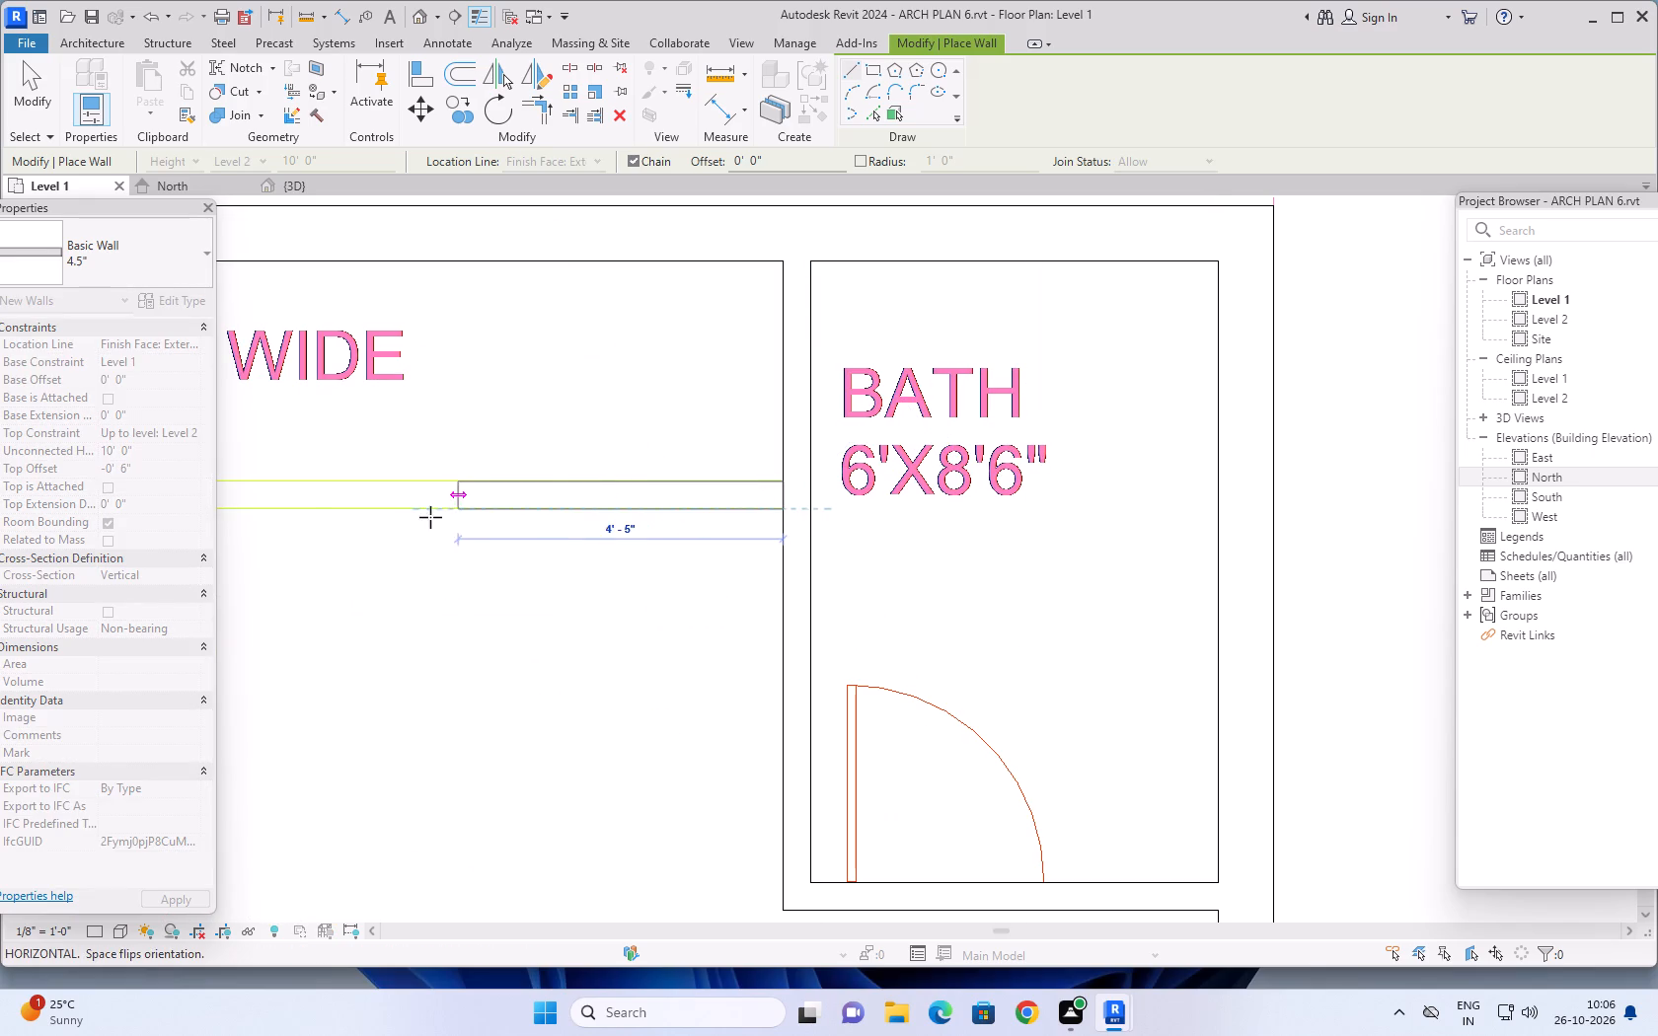
scroll(412, 515, "down", 8)
middle_click_drag(418, 517, 973, 490)
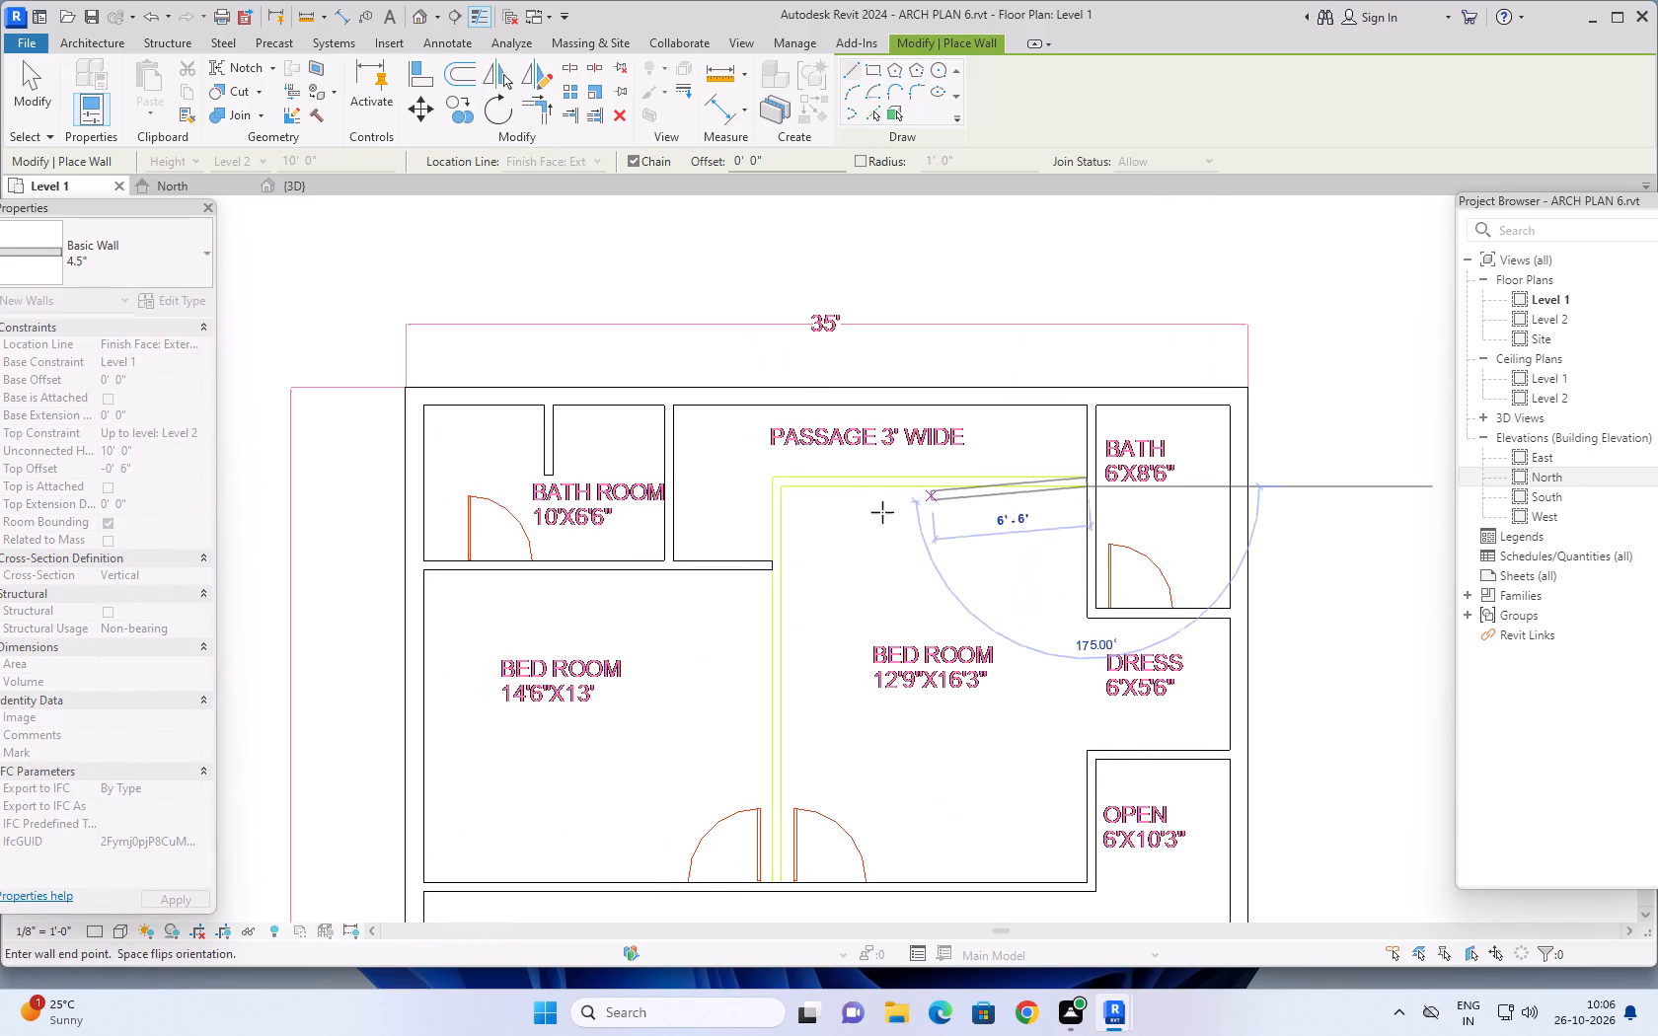
scroll(773, 486, "up", 9)
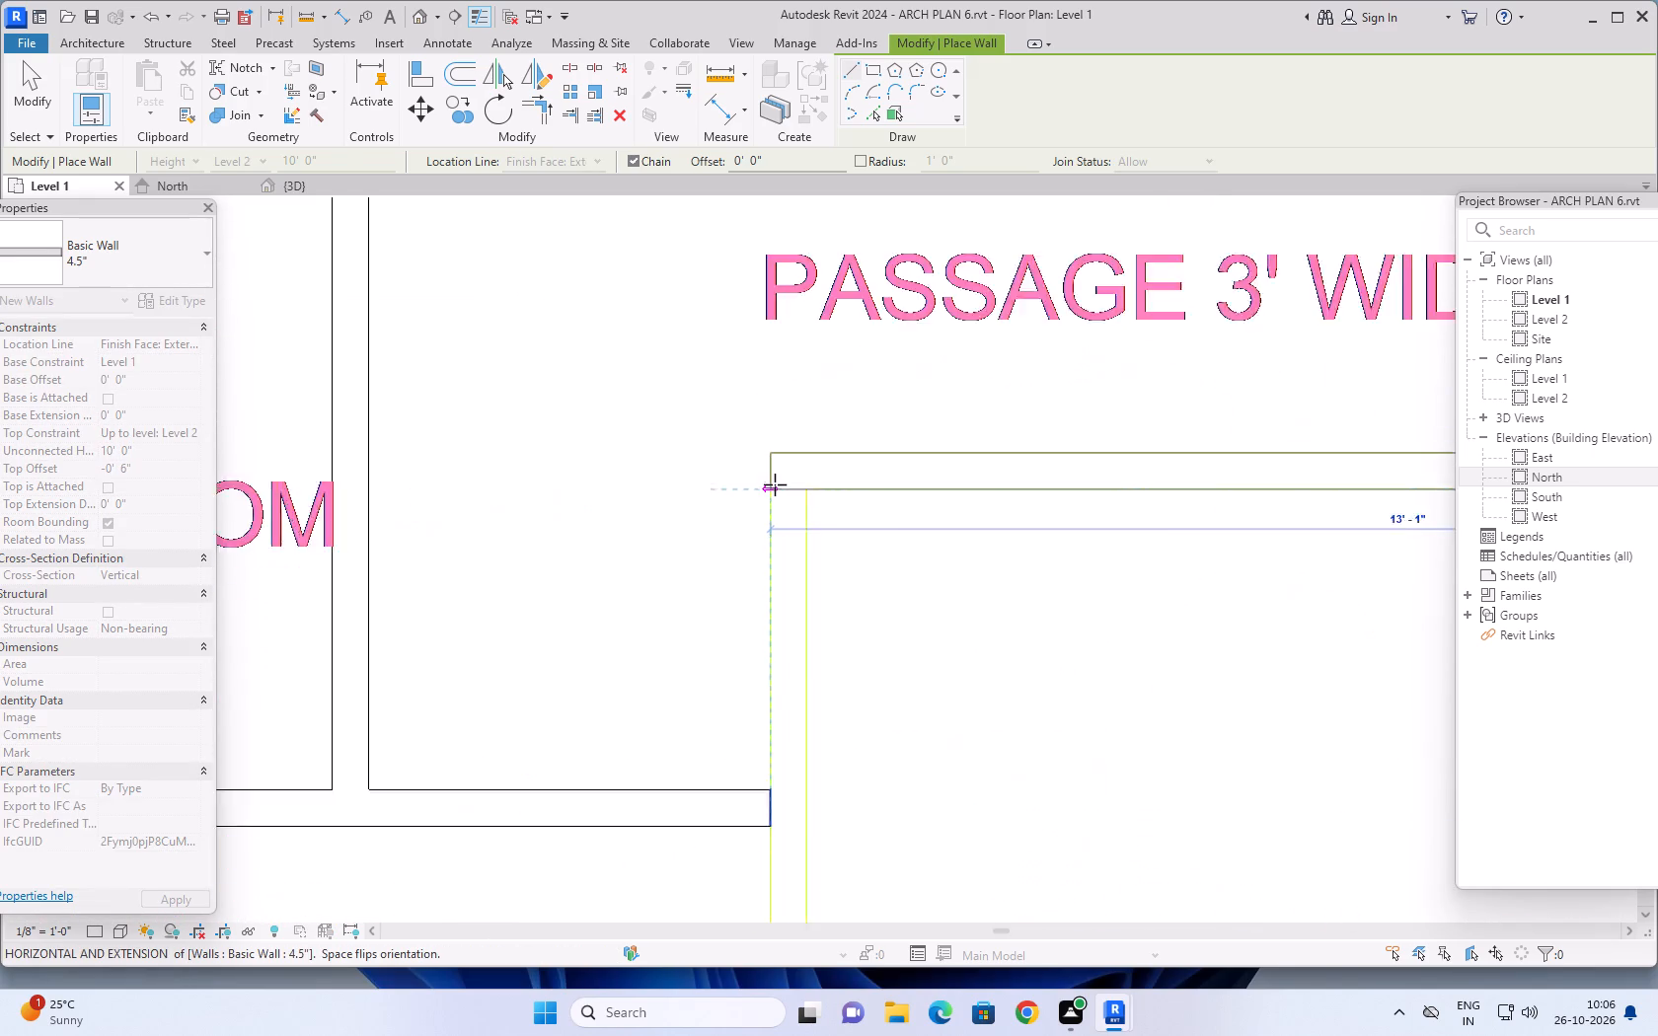
scroll(775, 484, "up", 3)
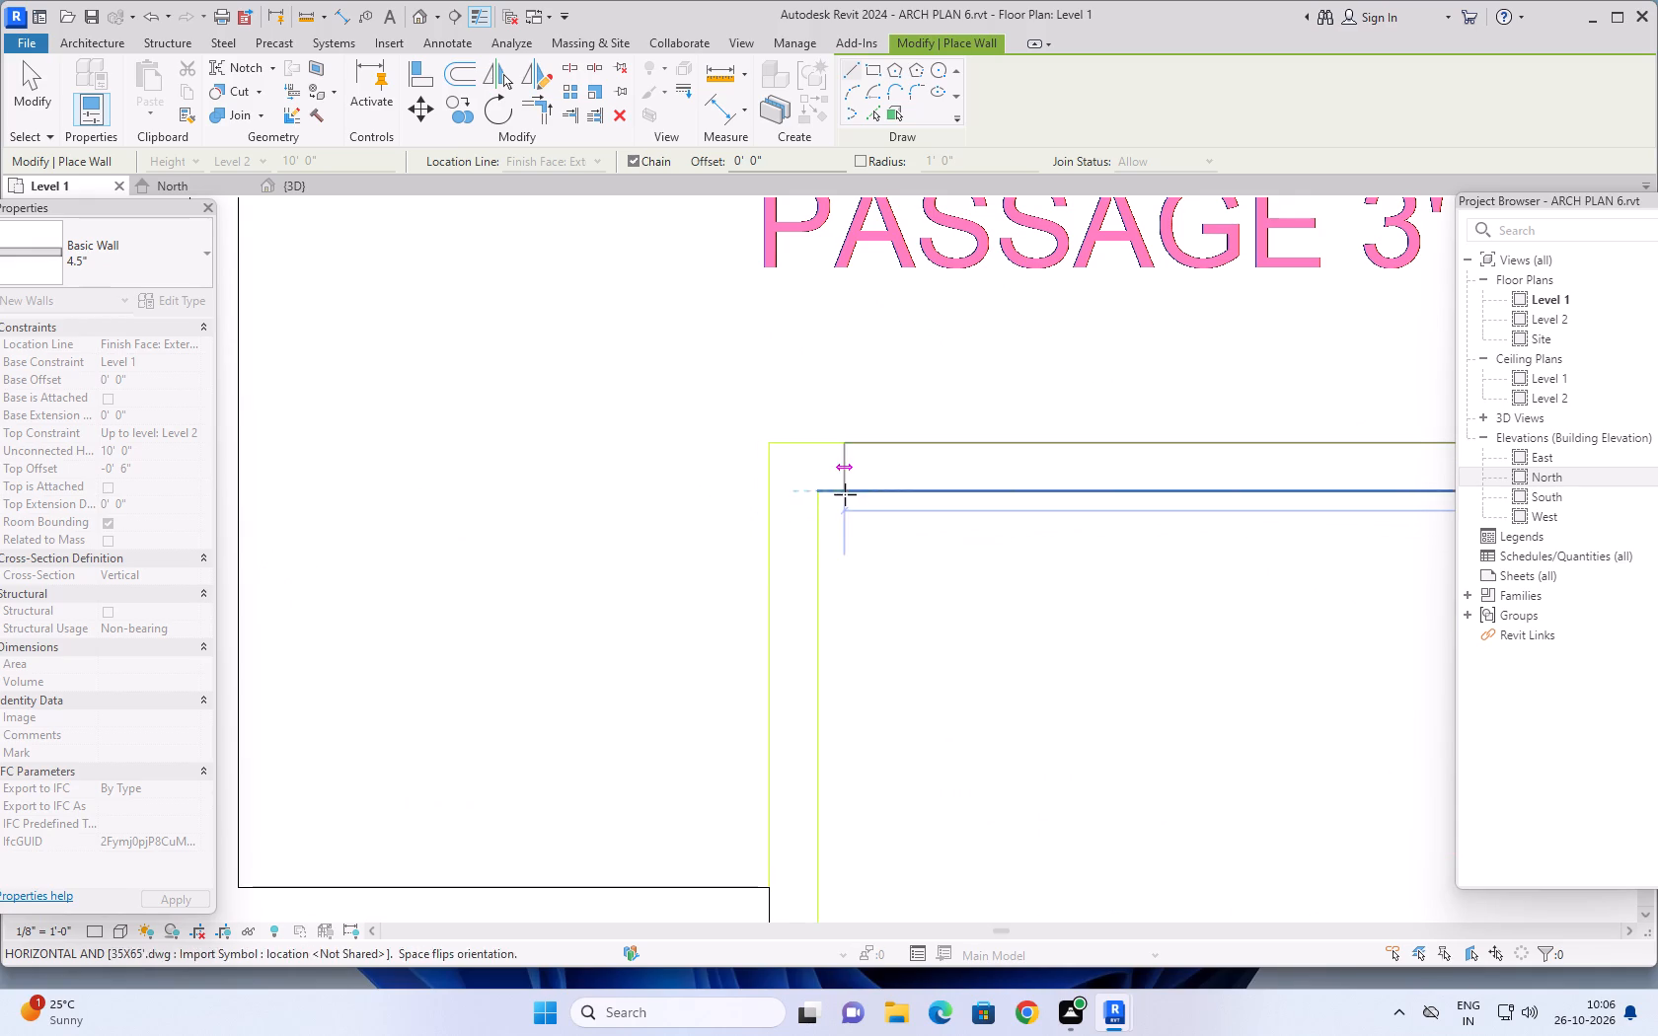
left_click(770, 494)
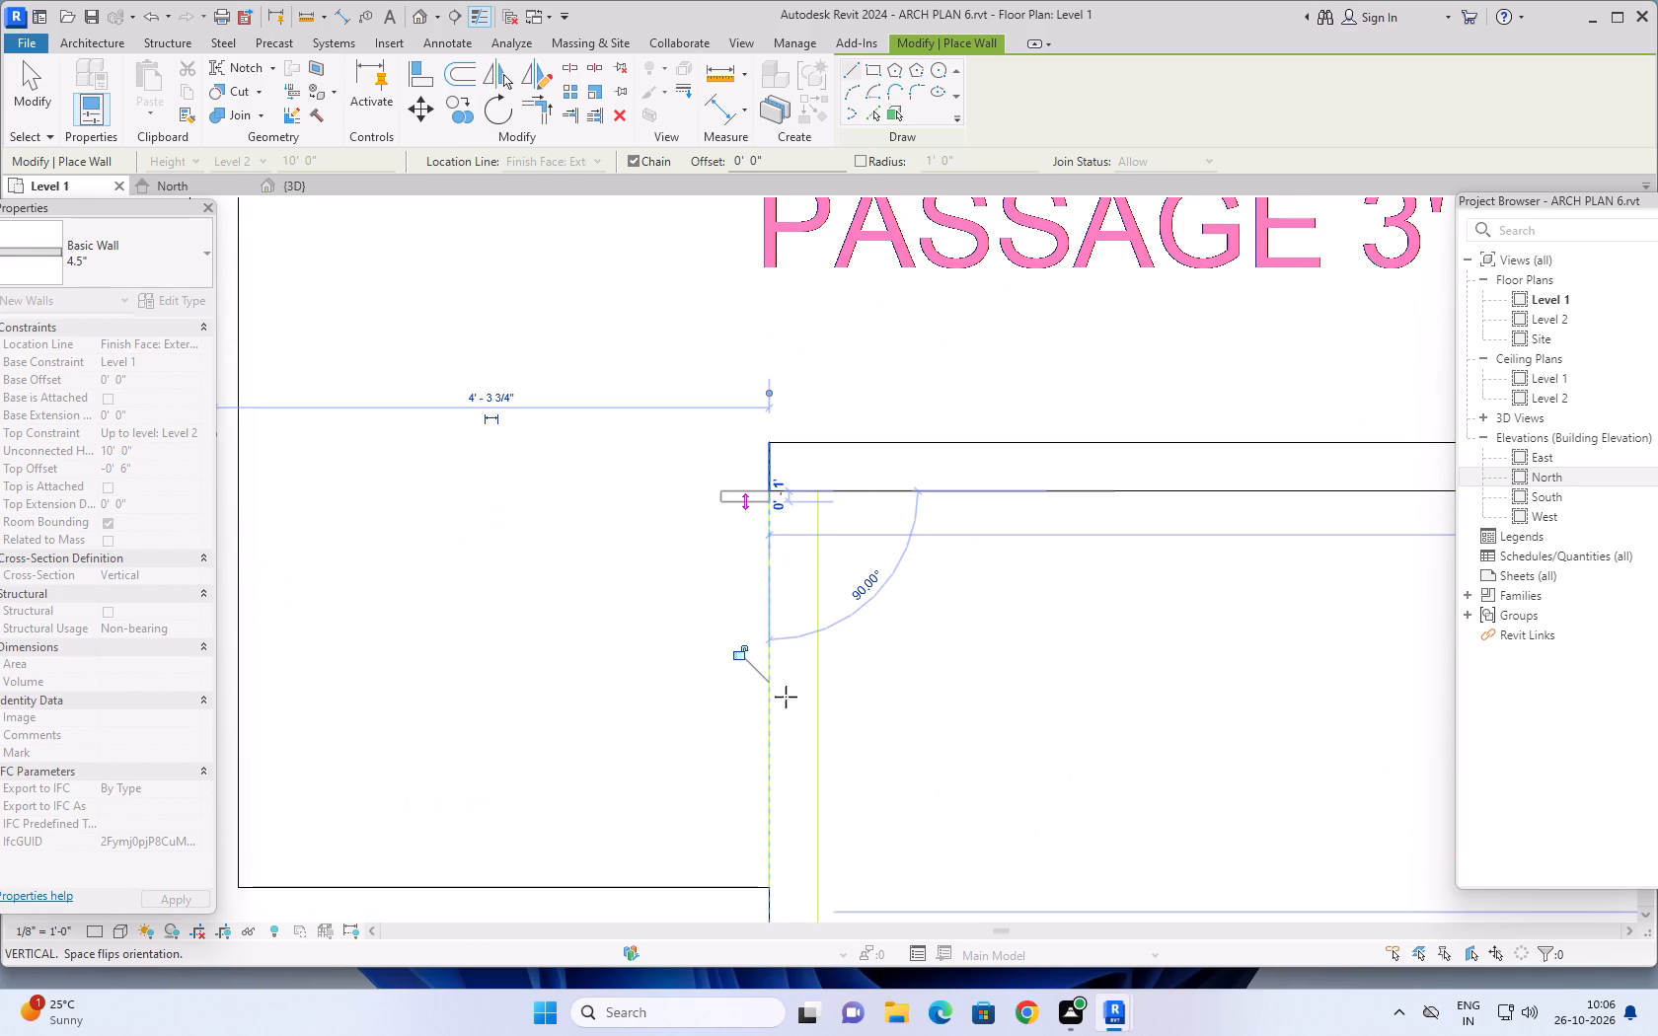
Continue the 4.5" wall south between the two bedrooms, flipped east, to the TV lounge's north wall.
scroll(784, 722, "down", 8)
middle_click_drag(783, 730, 838, 297)
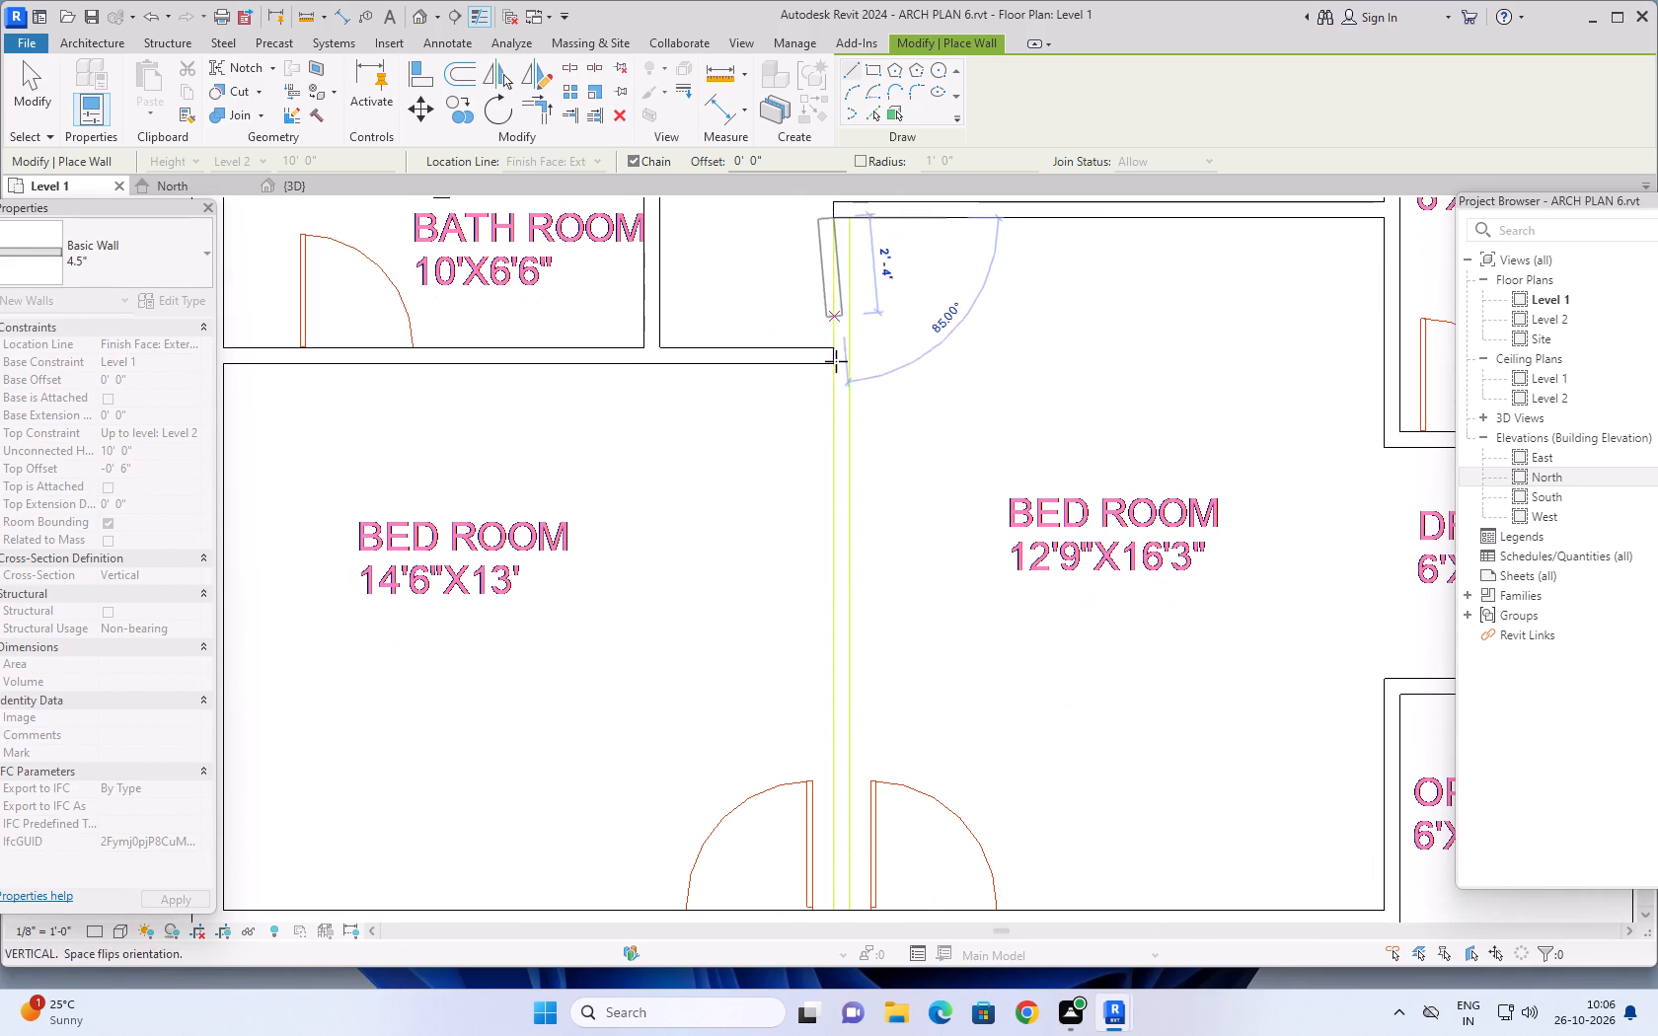
key("space")
scroll(839, 611, "down", 4)
middle_click_drag(841, 630, 847, 454)
scroll(839, 590, "up", 11)
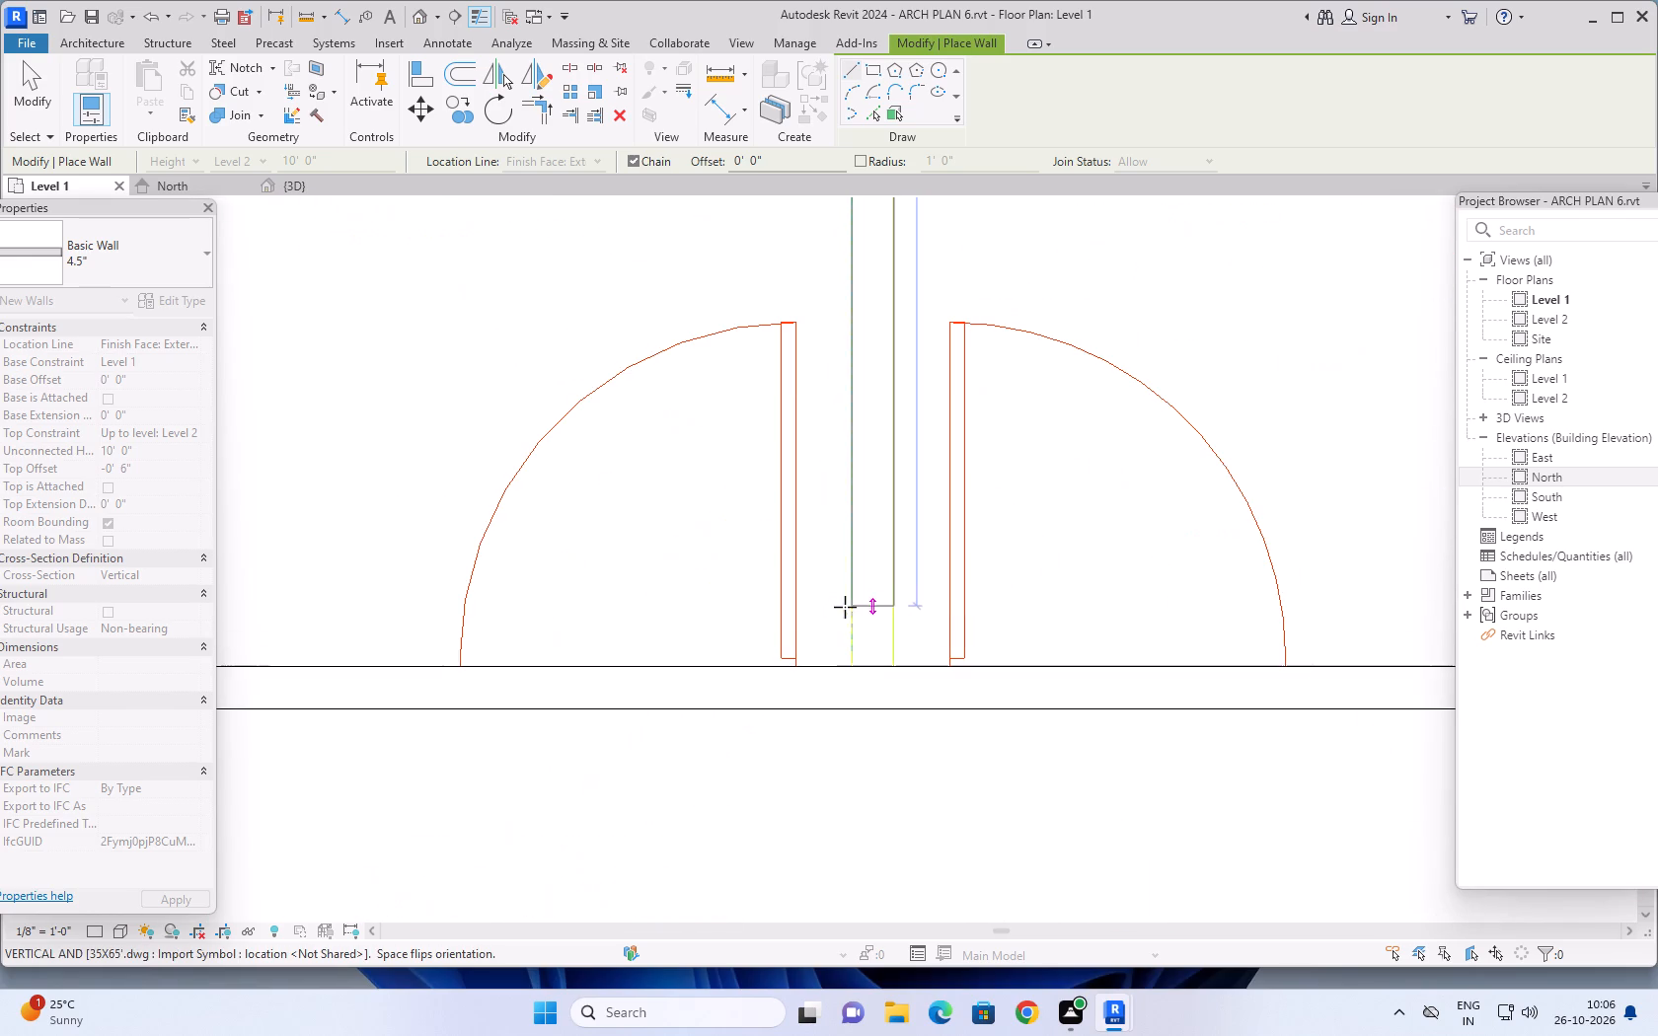
left_click(852, 665)
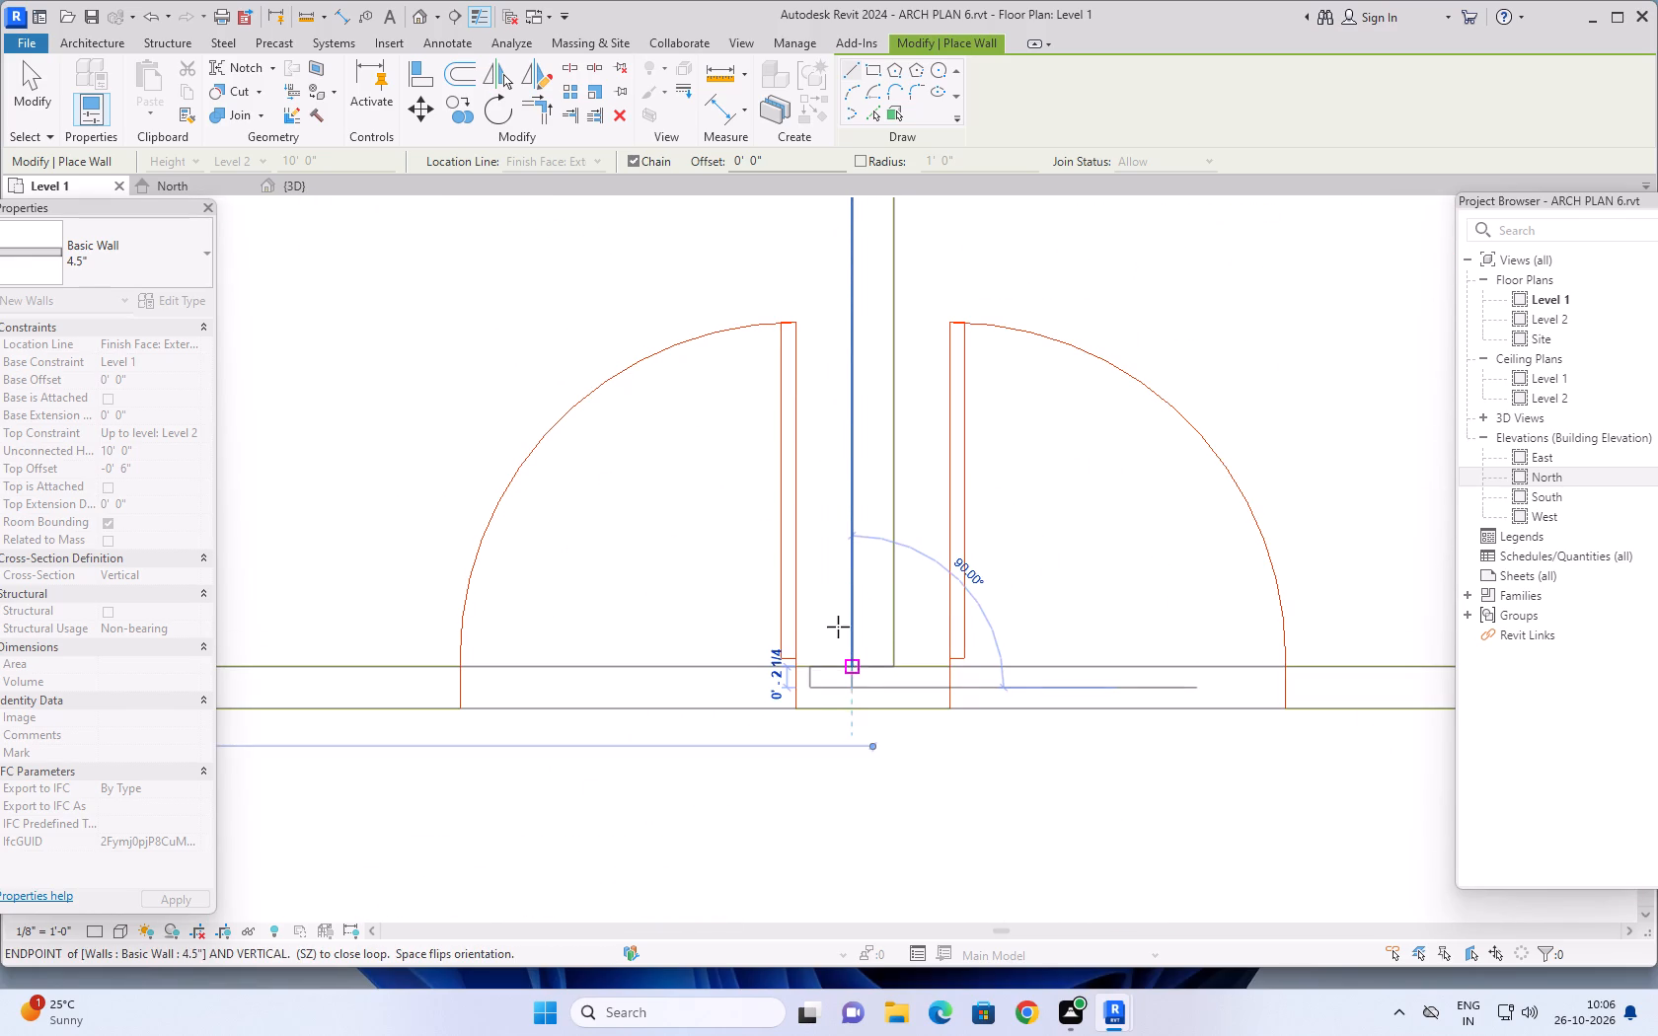
key("Escape")
Draw a 4.5" wall about 5' 8" long between the SEE BELOW area and the lawn, flipped east, ending at the south 6" wall.
scroll(807, 601, "down", 14)
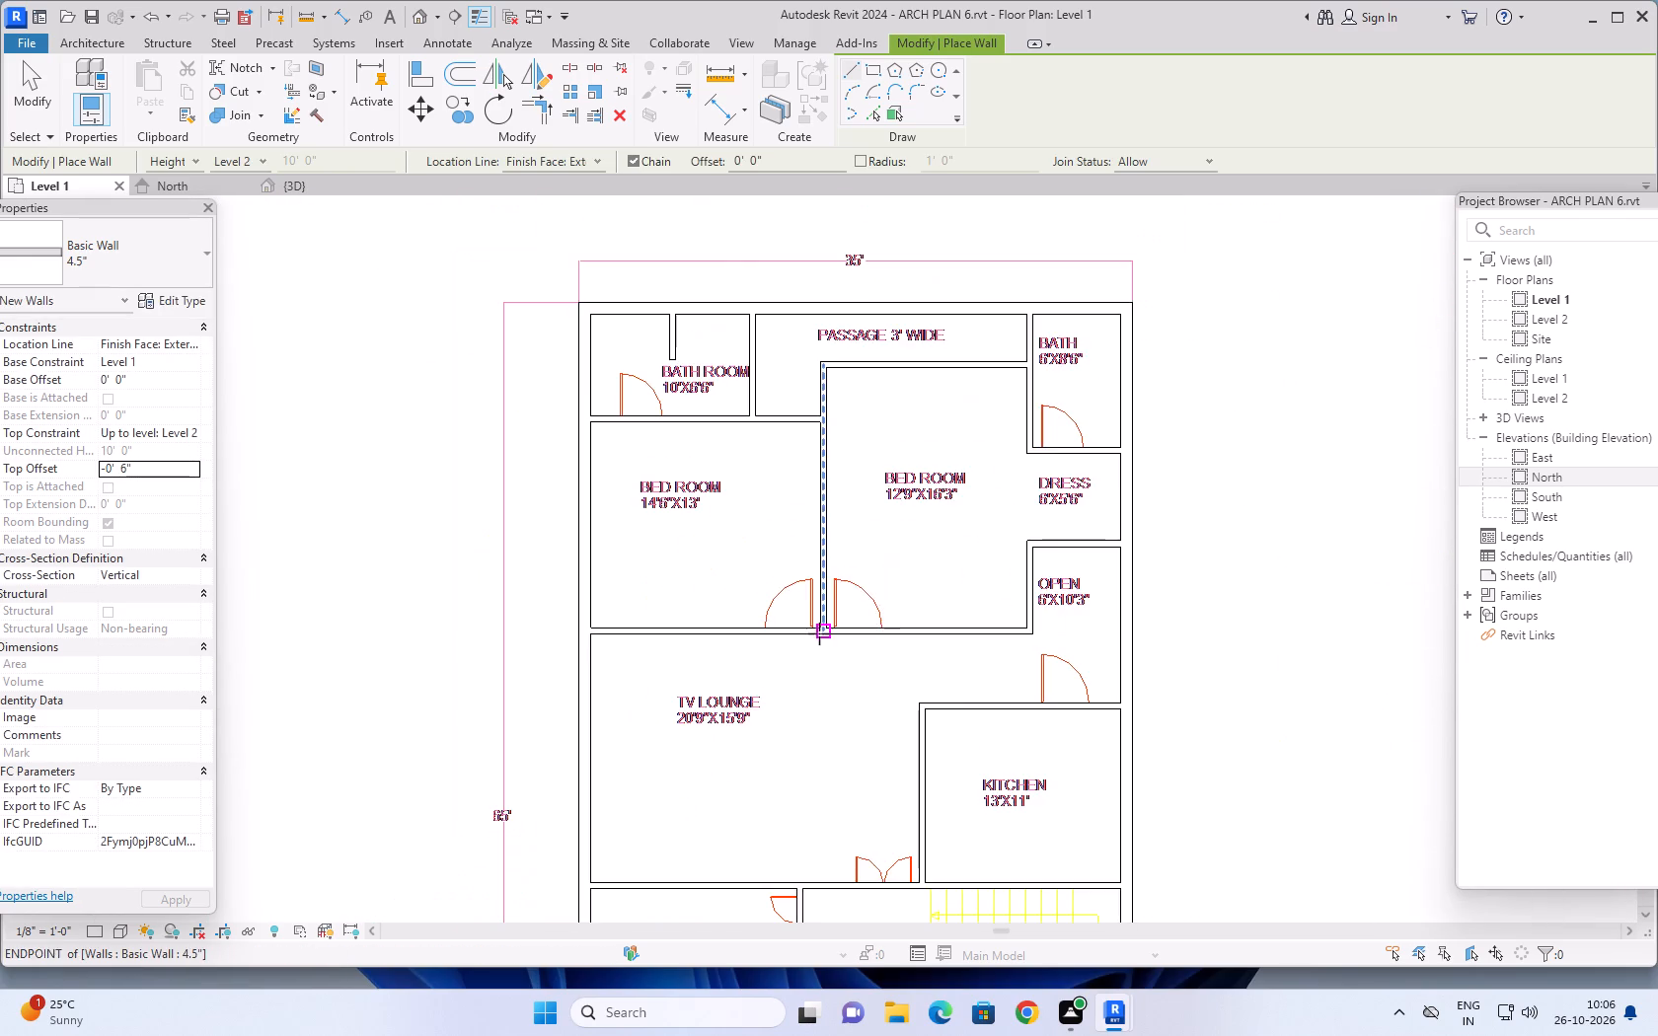
scroll(819, 633, "down", 4)
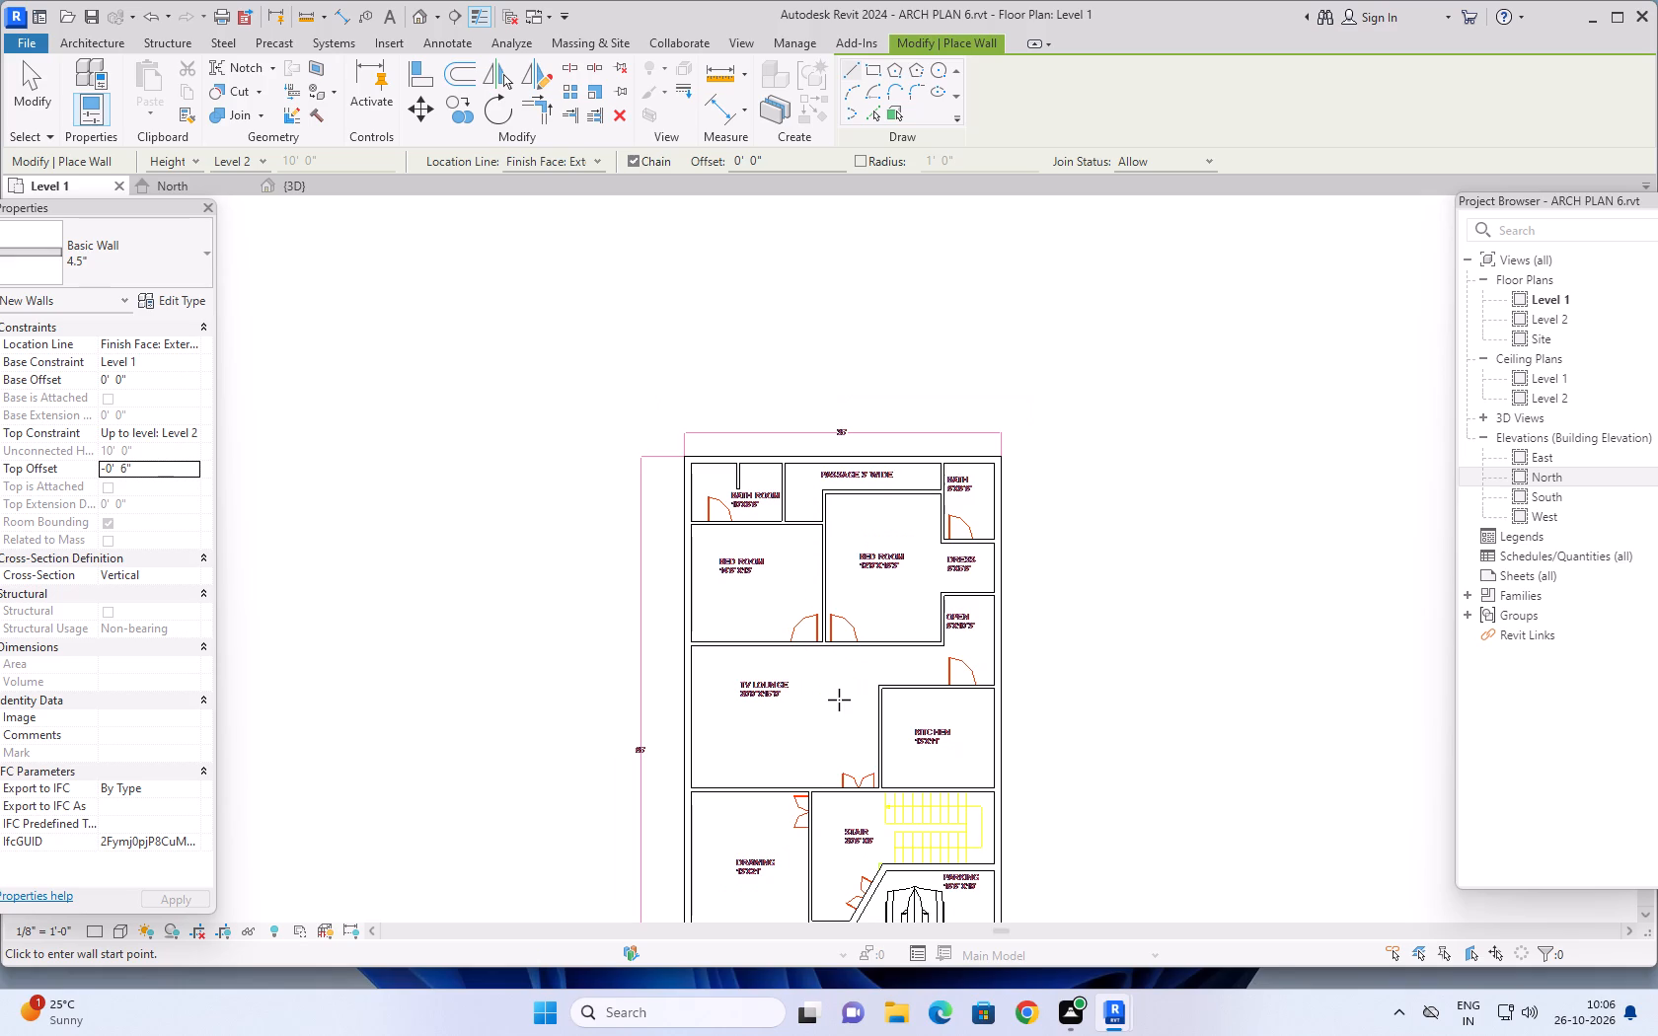
scroll(842, 705, "down", 4)
middle_click_drag(1131, 727, 1098, 400)
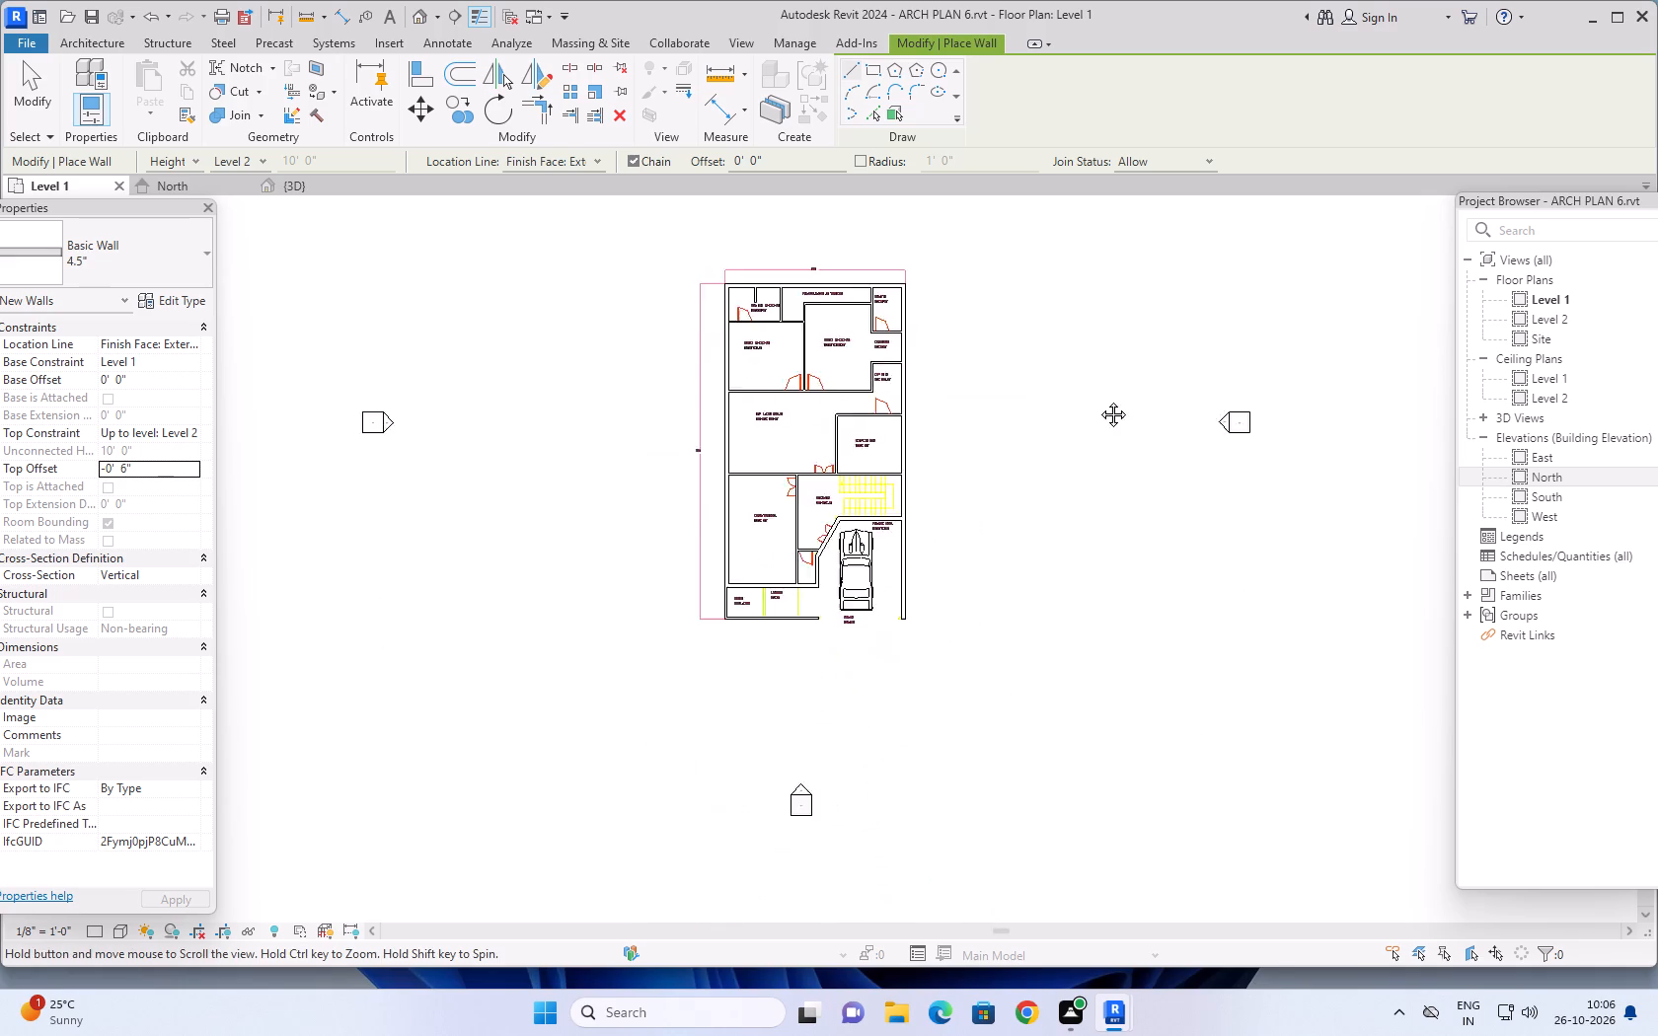
middle_click_drag(1098, 400, 1098, 392)
scroll(742, 561, "up", 15)
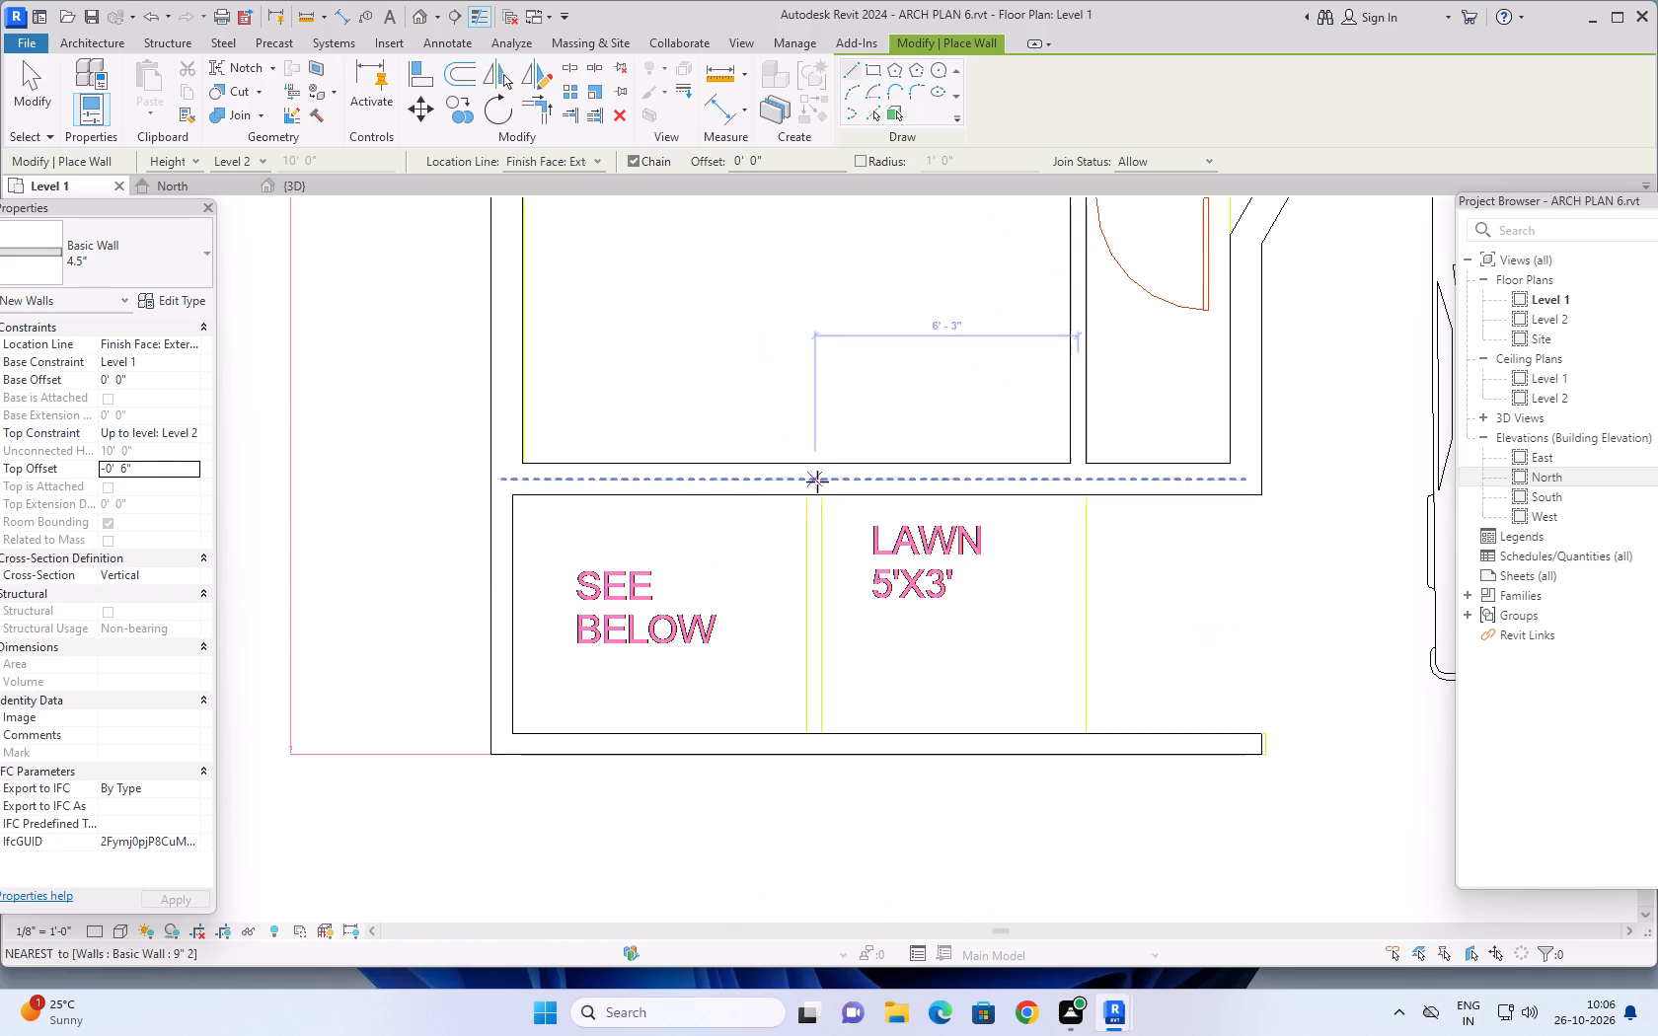
scroll(823, 512, "up", 6)
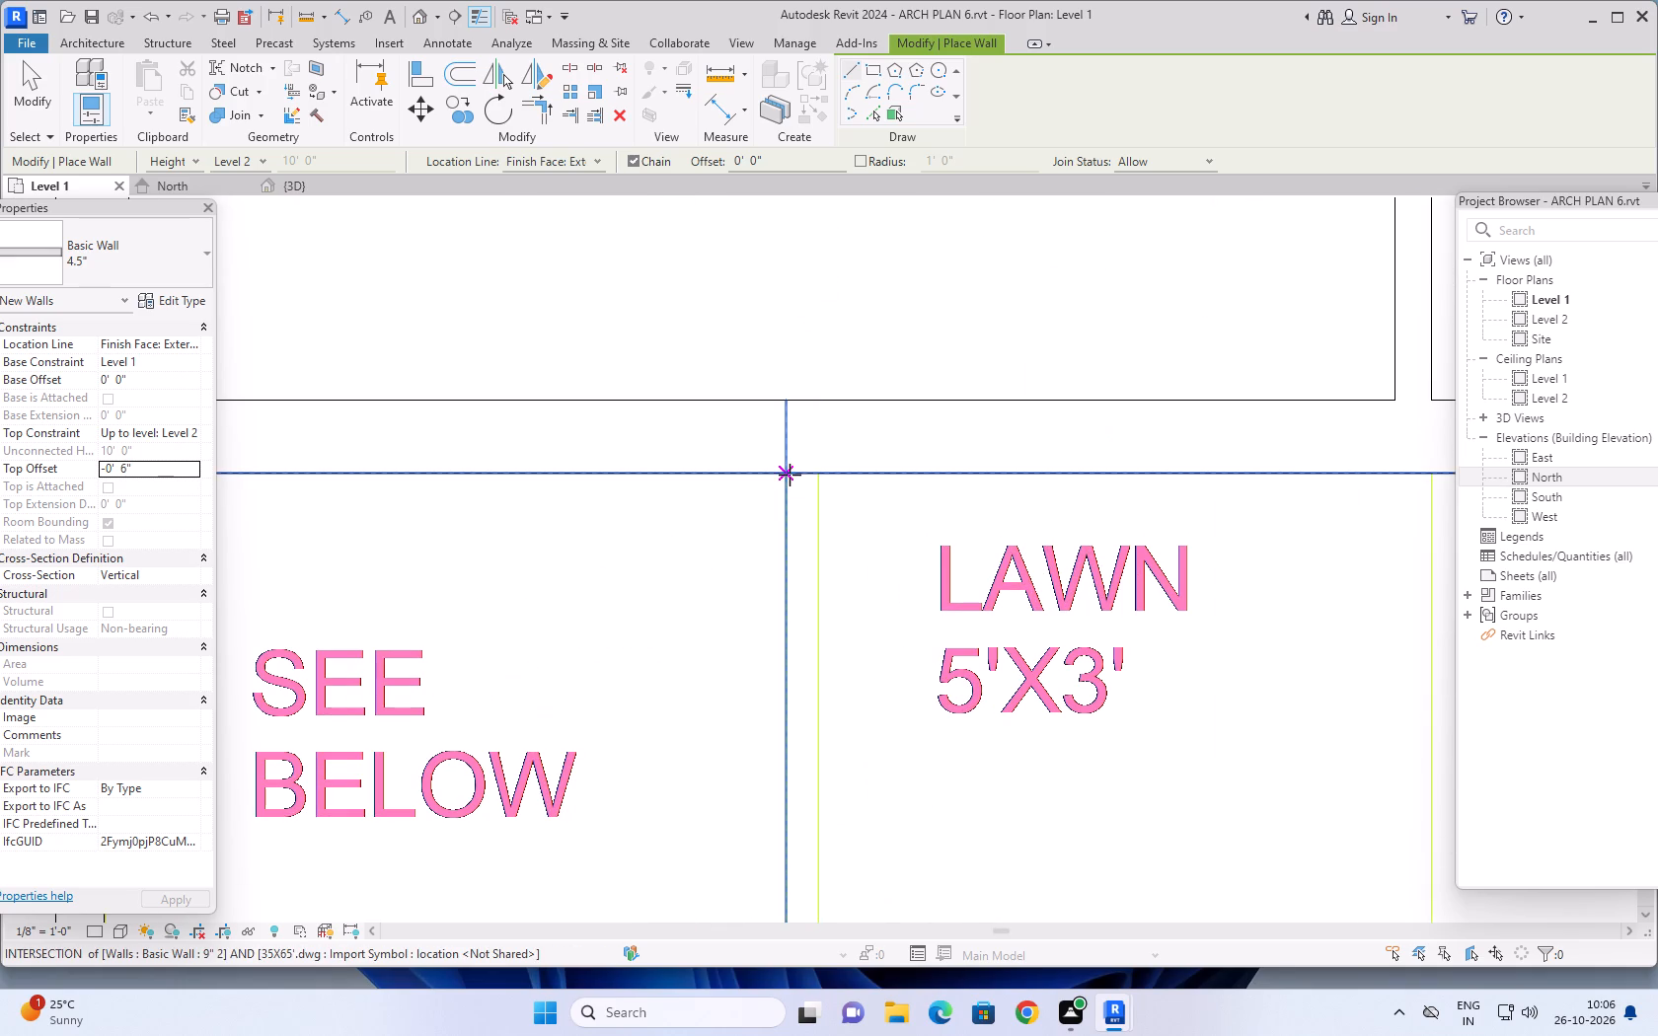
left_click(790, 475)
key("space")
scroll(791, 679, "down", 3)
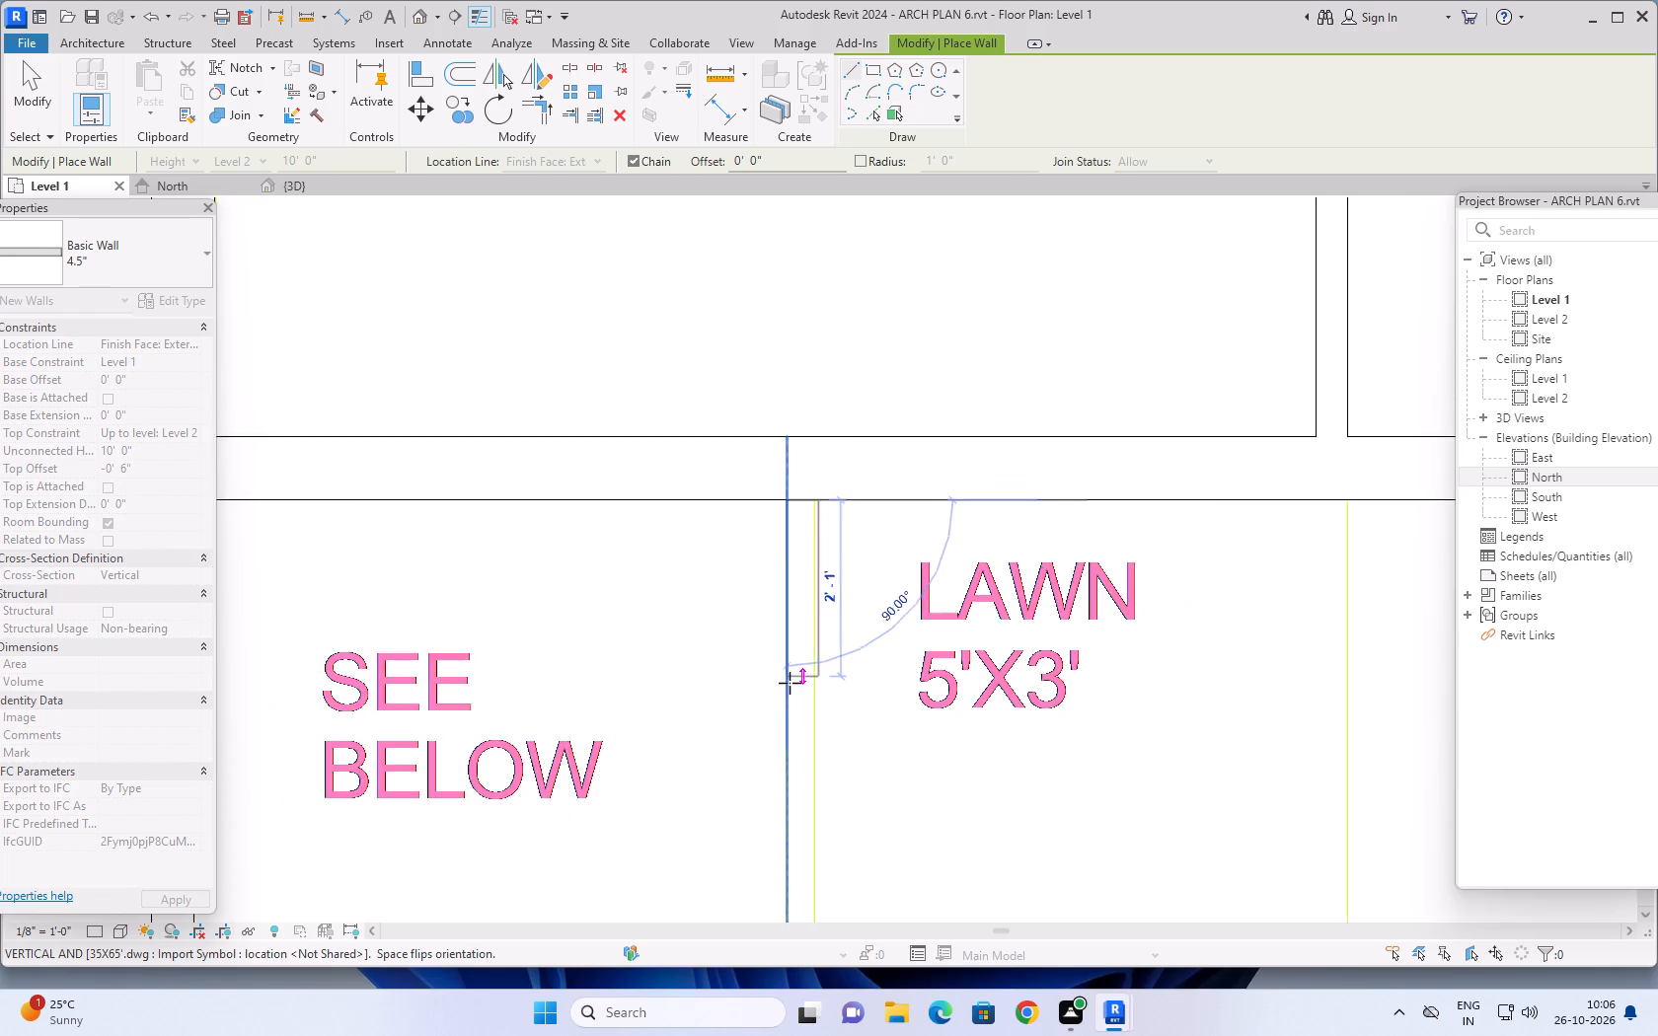
scroll(790, 683, "down", 1)
middle_click_drag(789, 684, 787, 435)
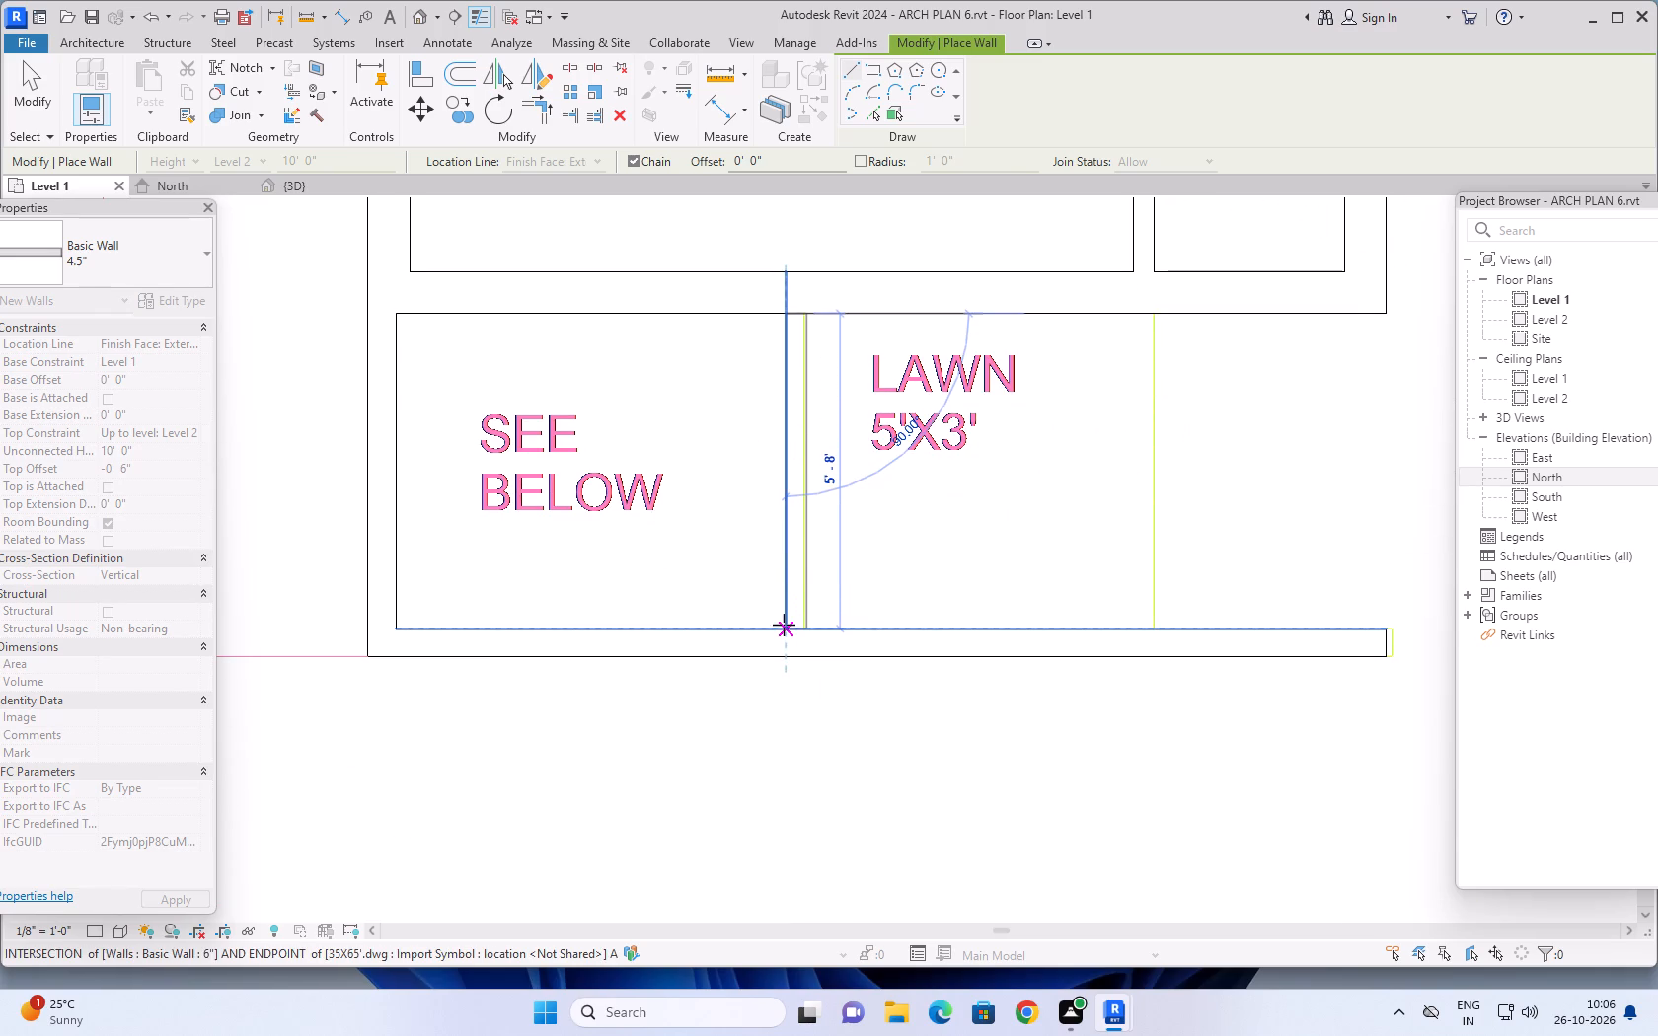
left_click(785, 626)
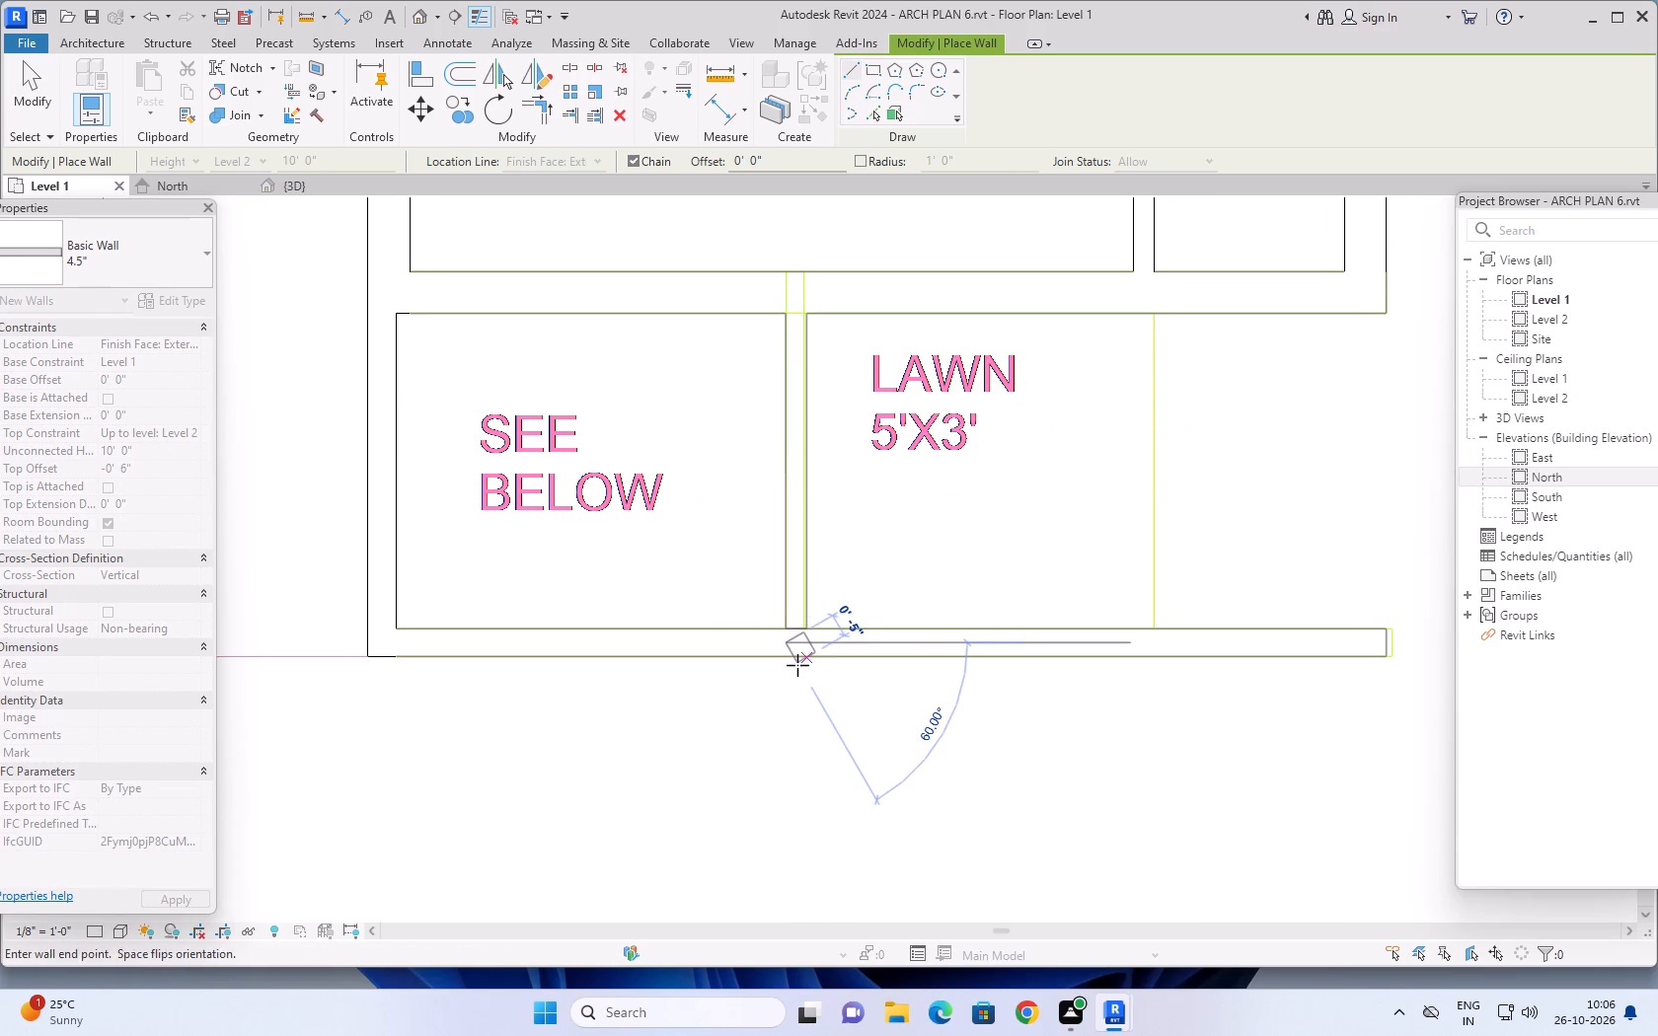
key("Escape")
Draw a 4.5" wall about 5' 8" long down the lawn's east side, aligned with the drawing room's east wall, to the south 6" wall.
scroll(885, 708, "down", 3)
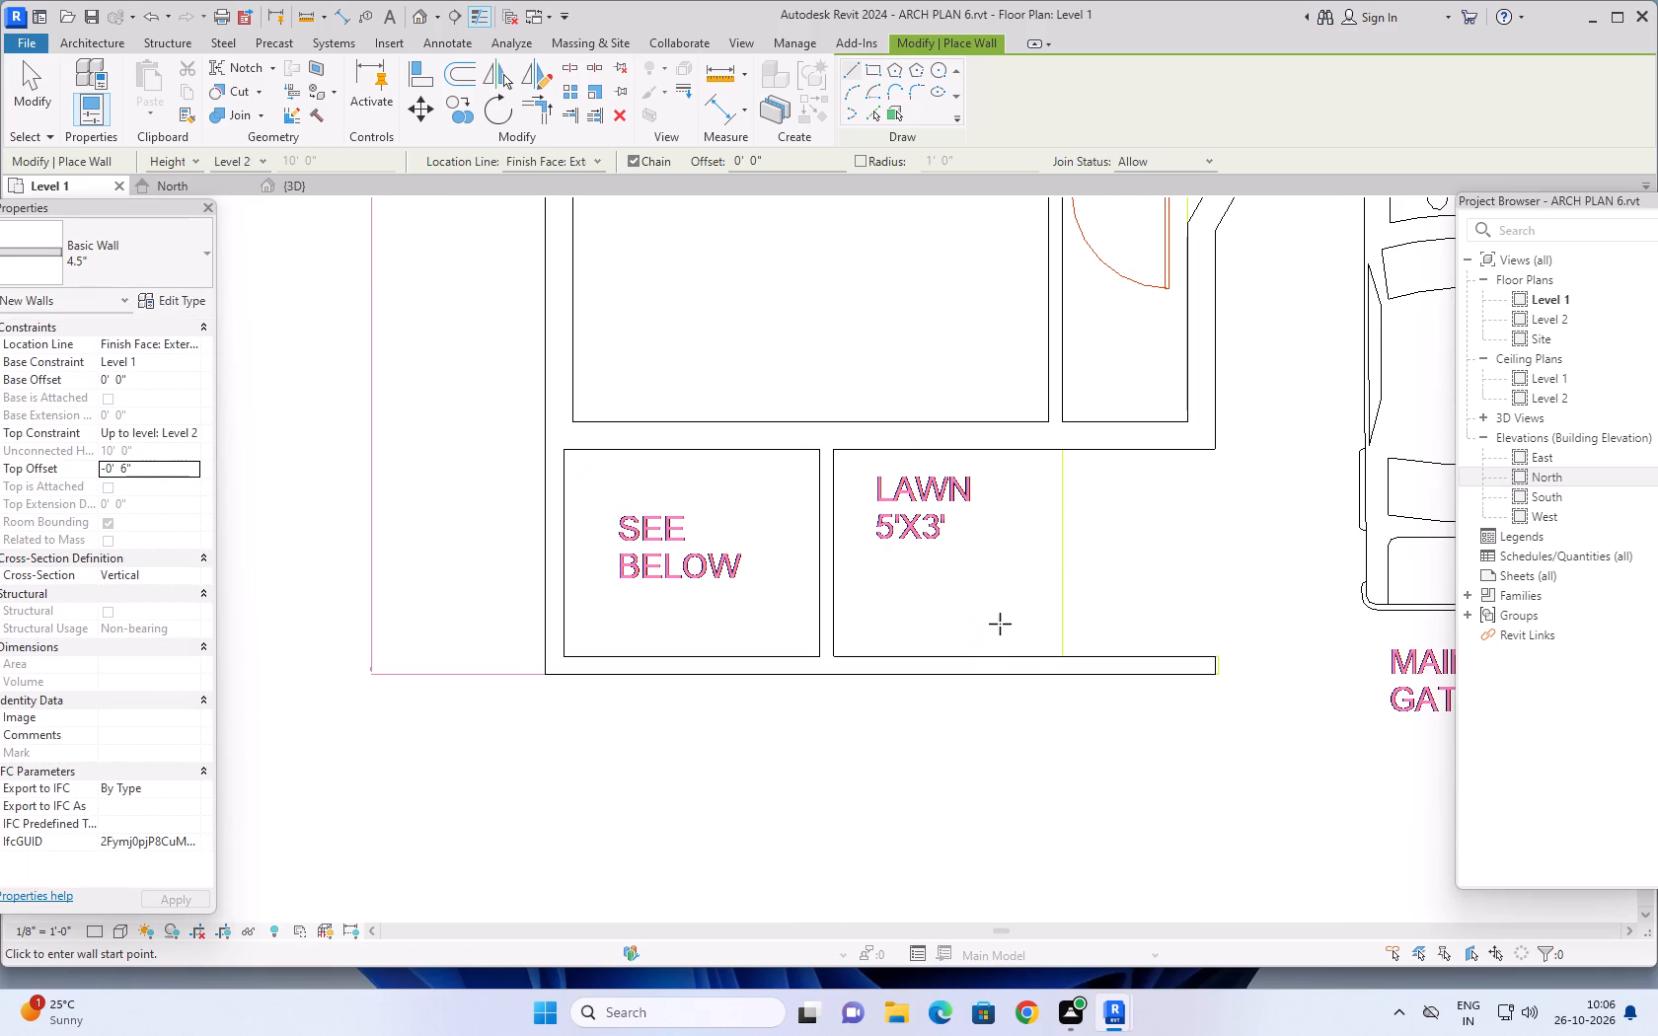
scroll(1028, 469, "up", 10)
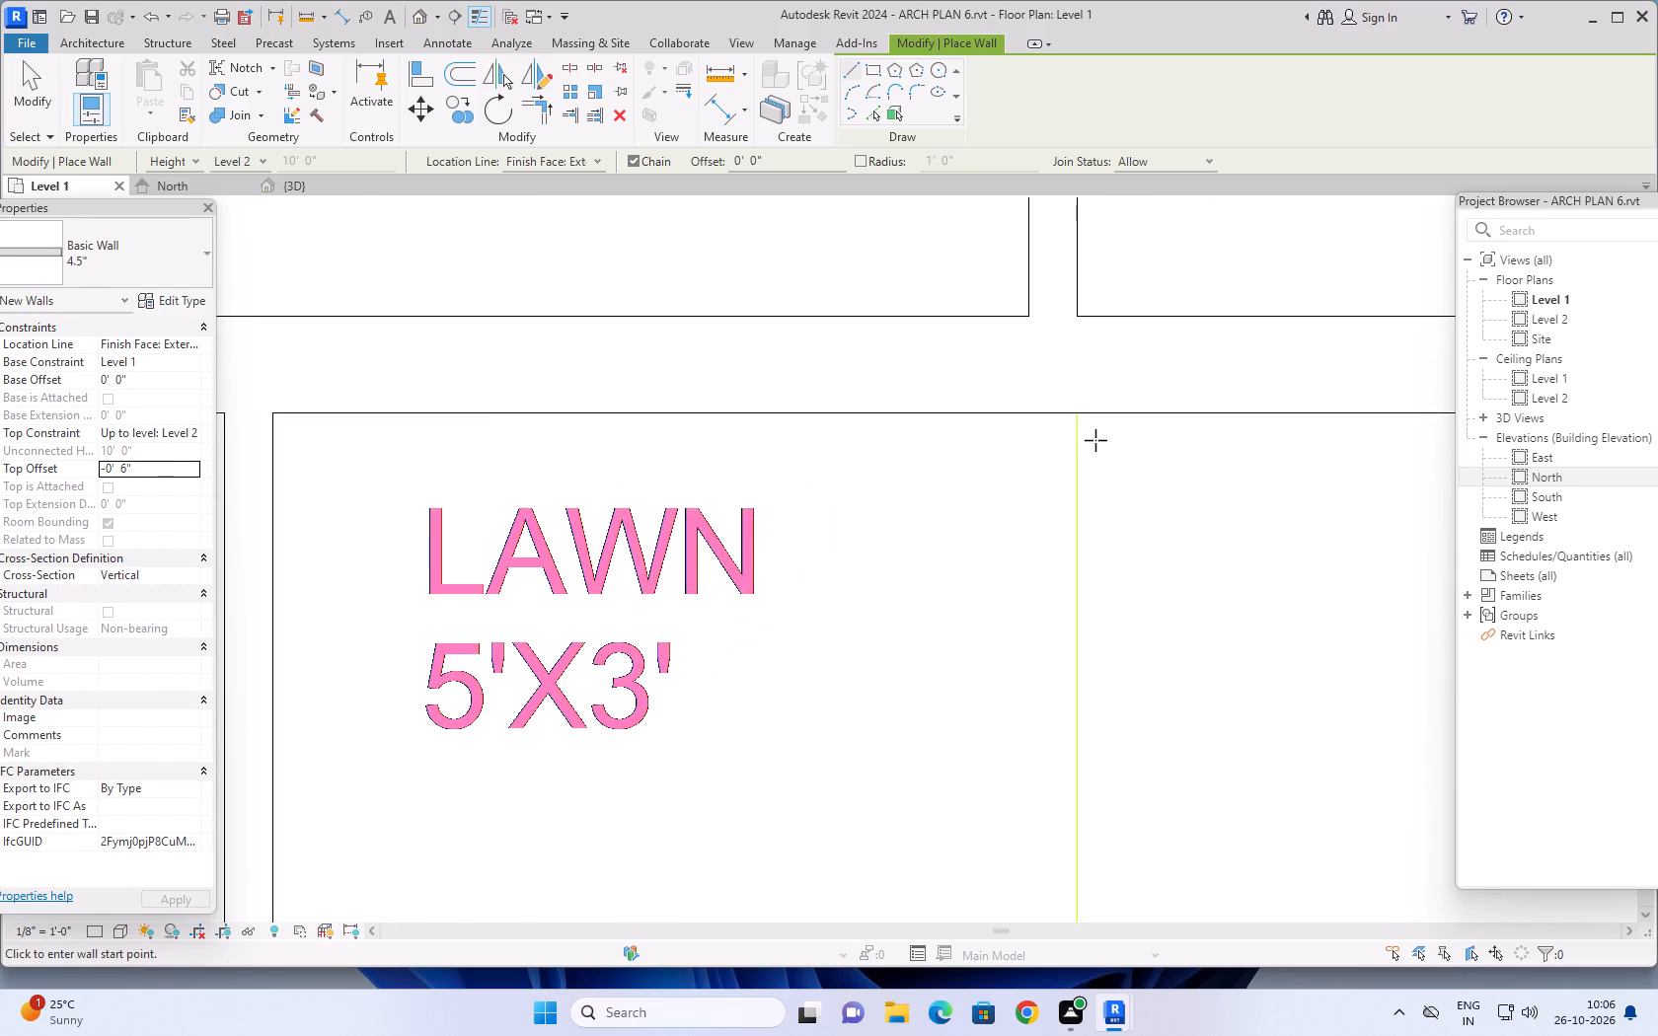
left_click(1075, 407)
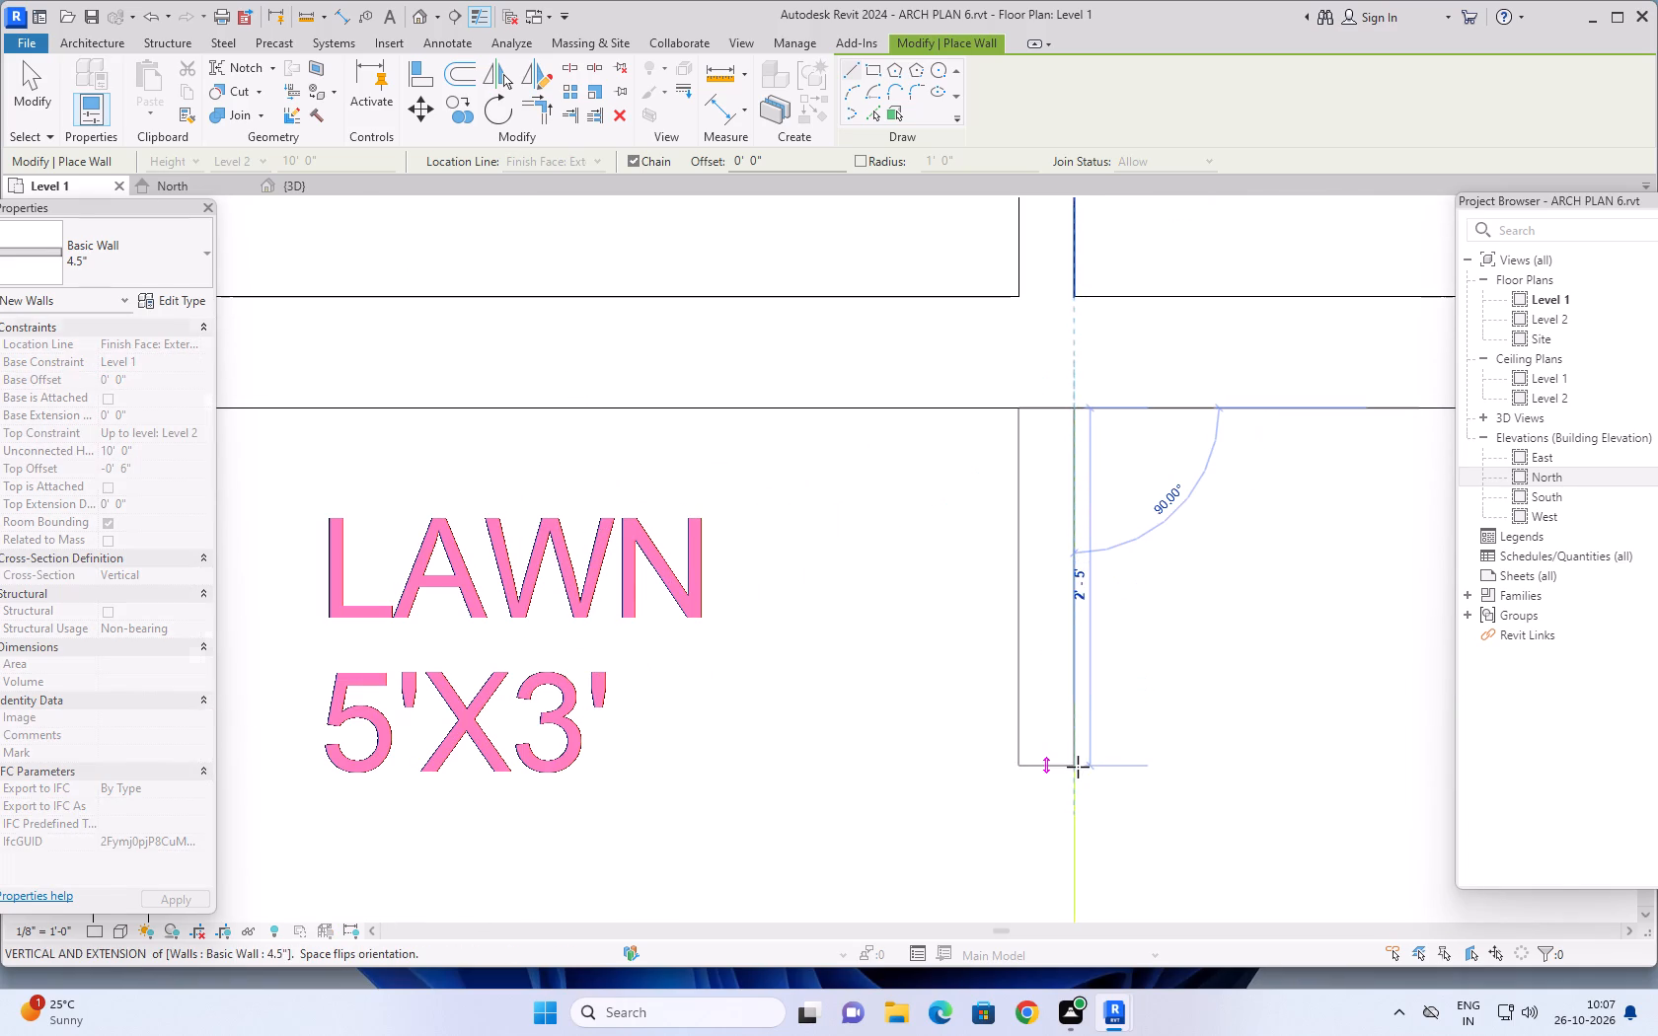
scroll(1078, 767, "down", 9)
middle_click_drag(1078, 767, 1070, 490)
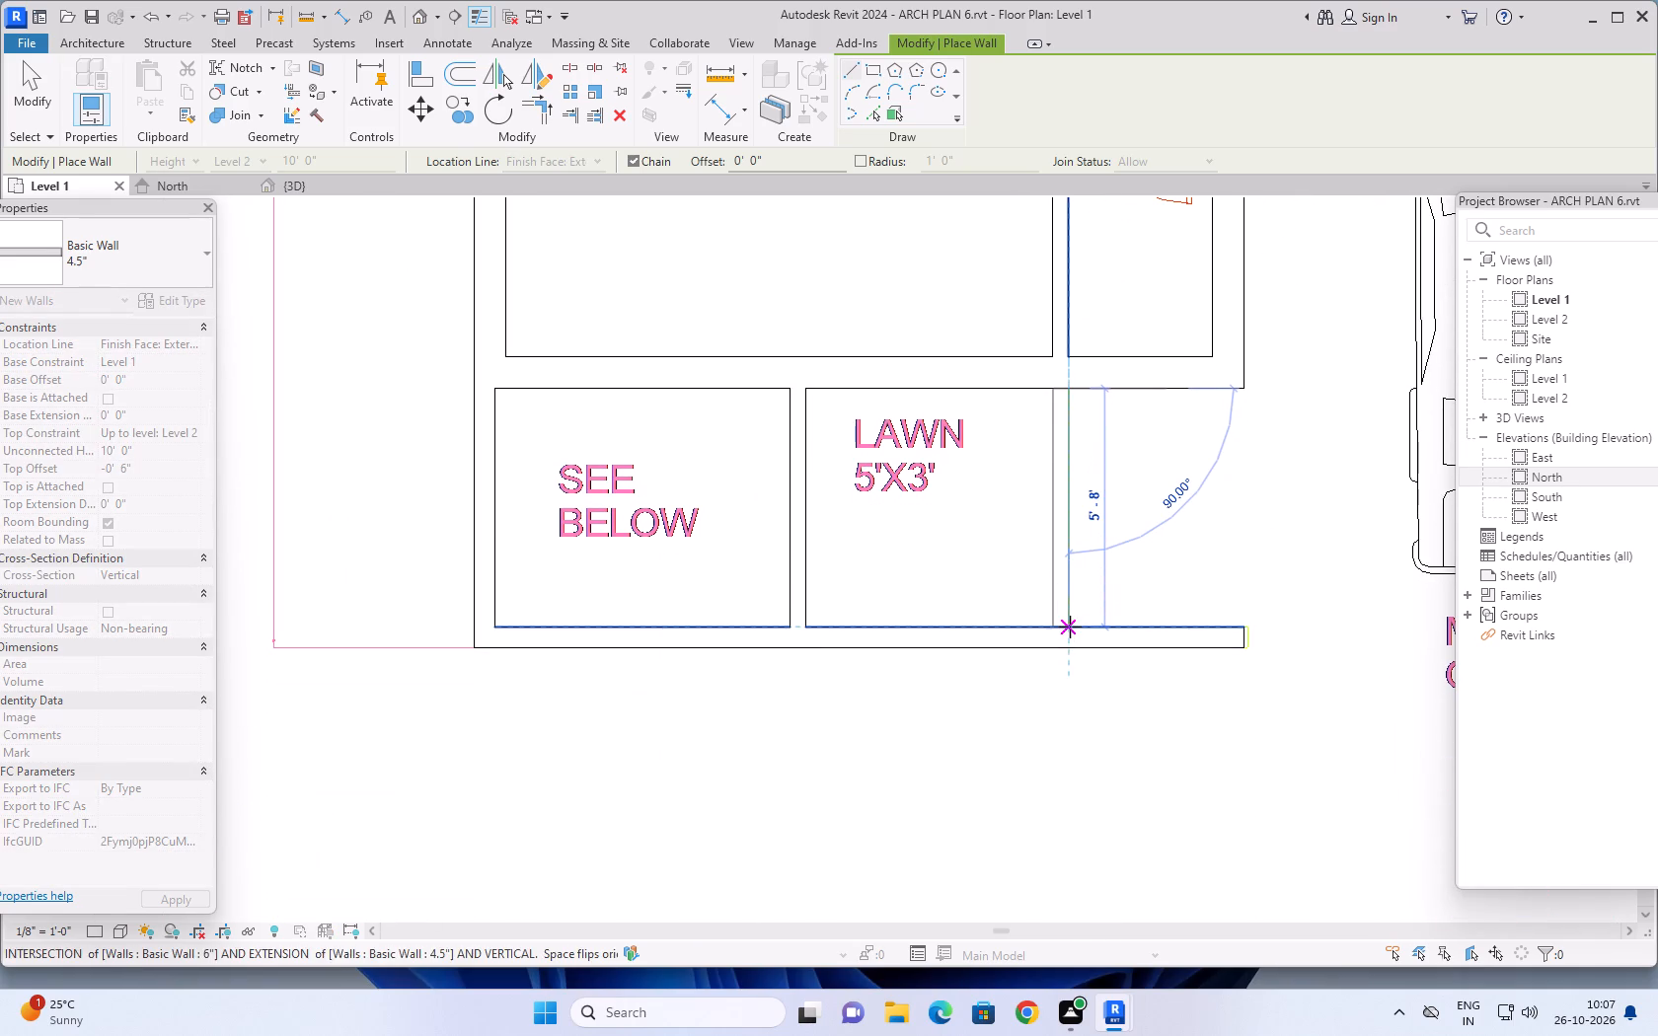
left_click(1069, 626)
key("Escape")
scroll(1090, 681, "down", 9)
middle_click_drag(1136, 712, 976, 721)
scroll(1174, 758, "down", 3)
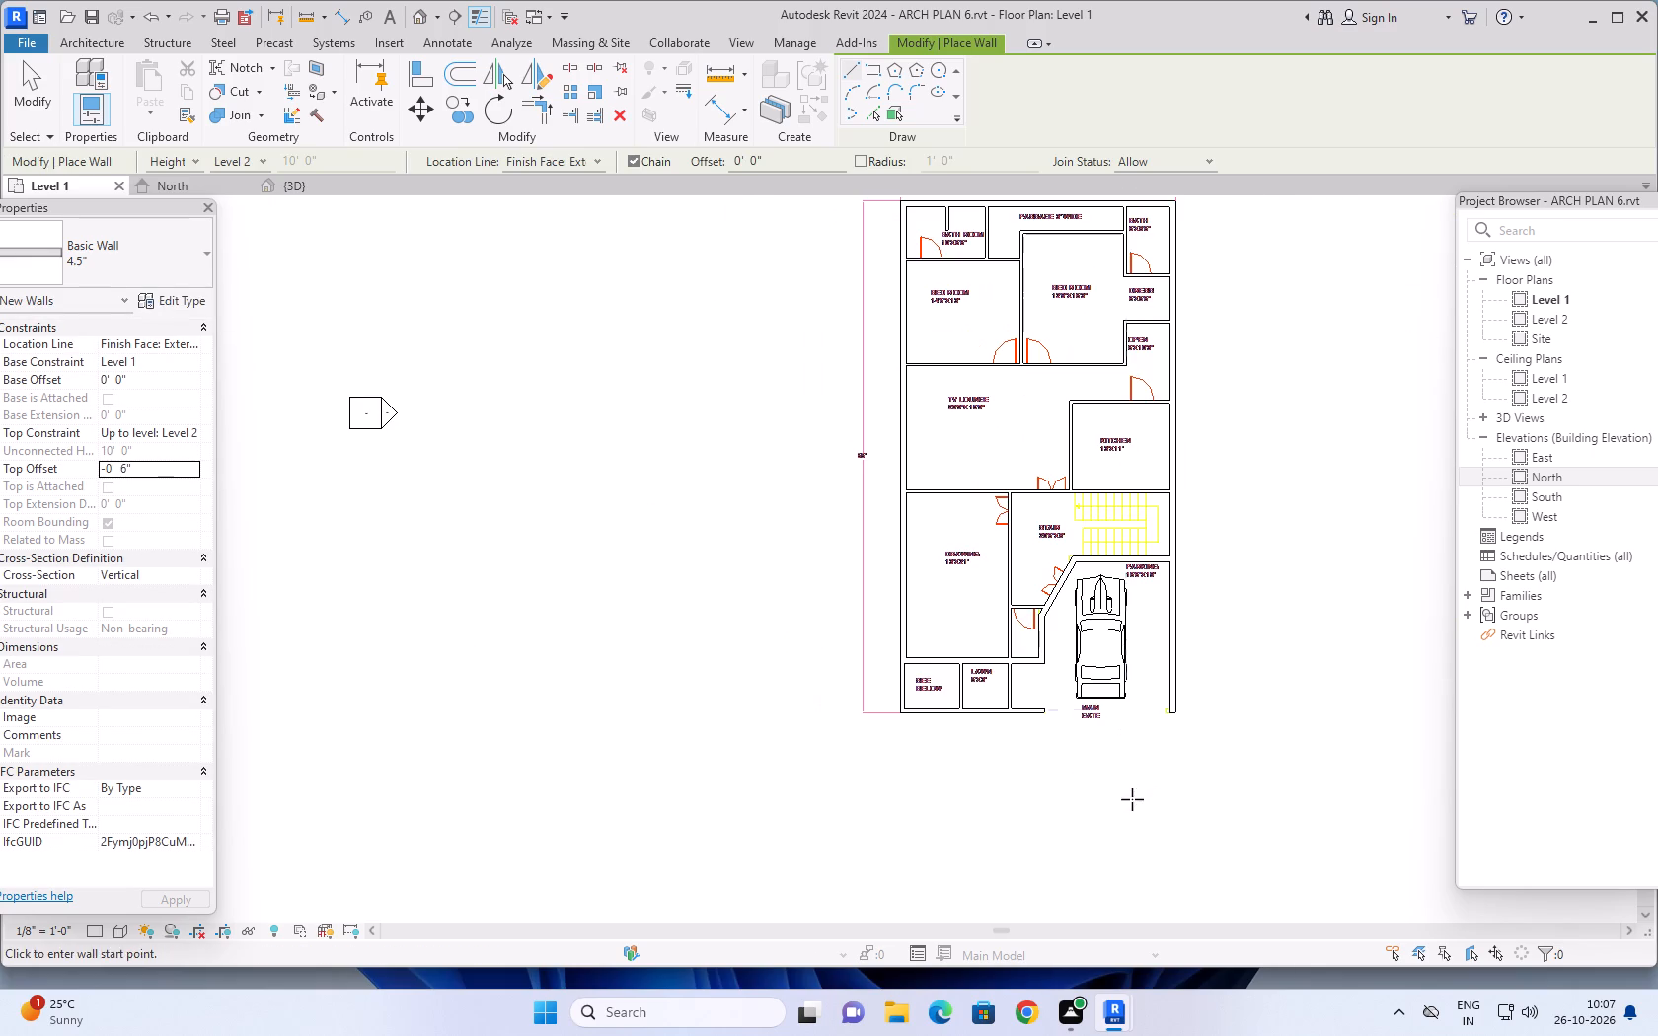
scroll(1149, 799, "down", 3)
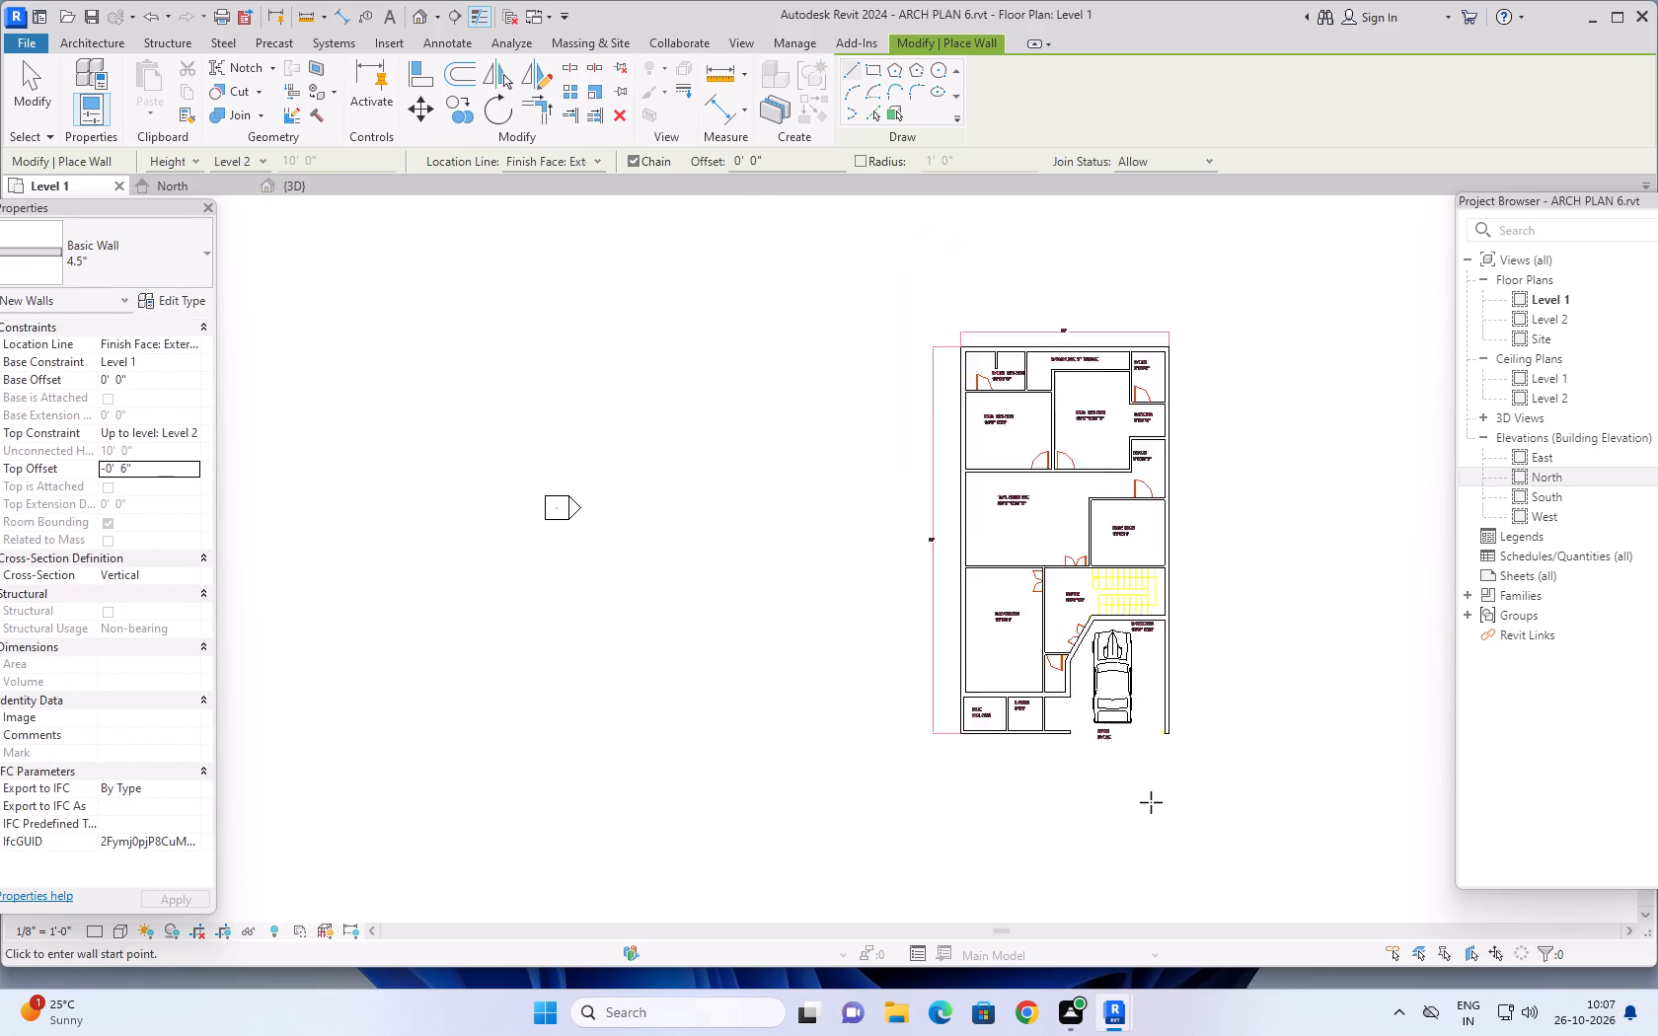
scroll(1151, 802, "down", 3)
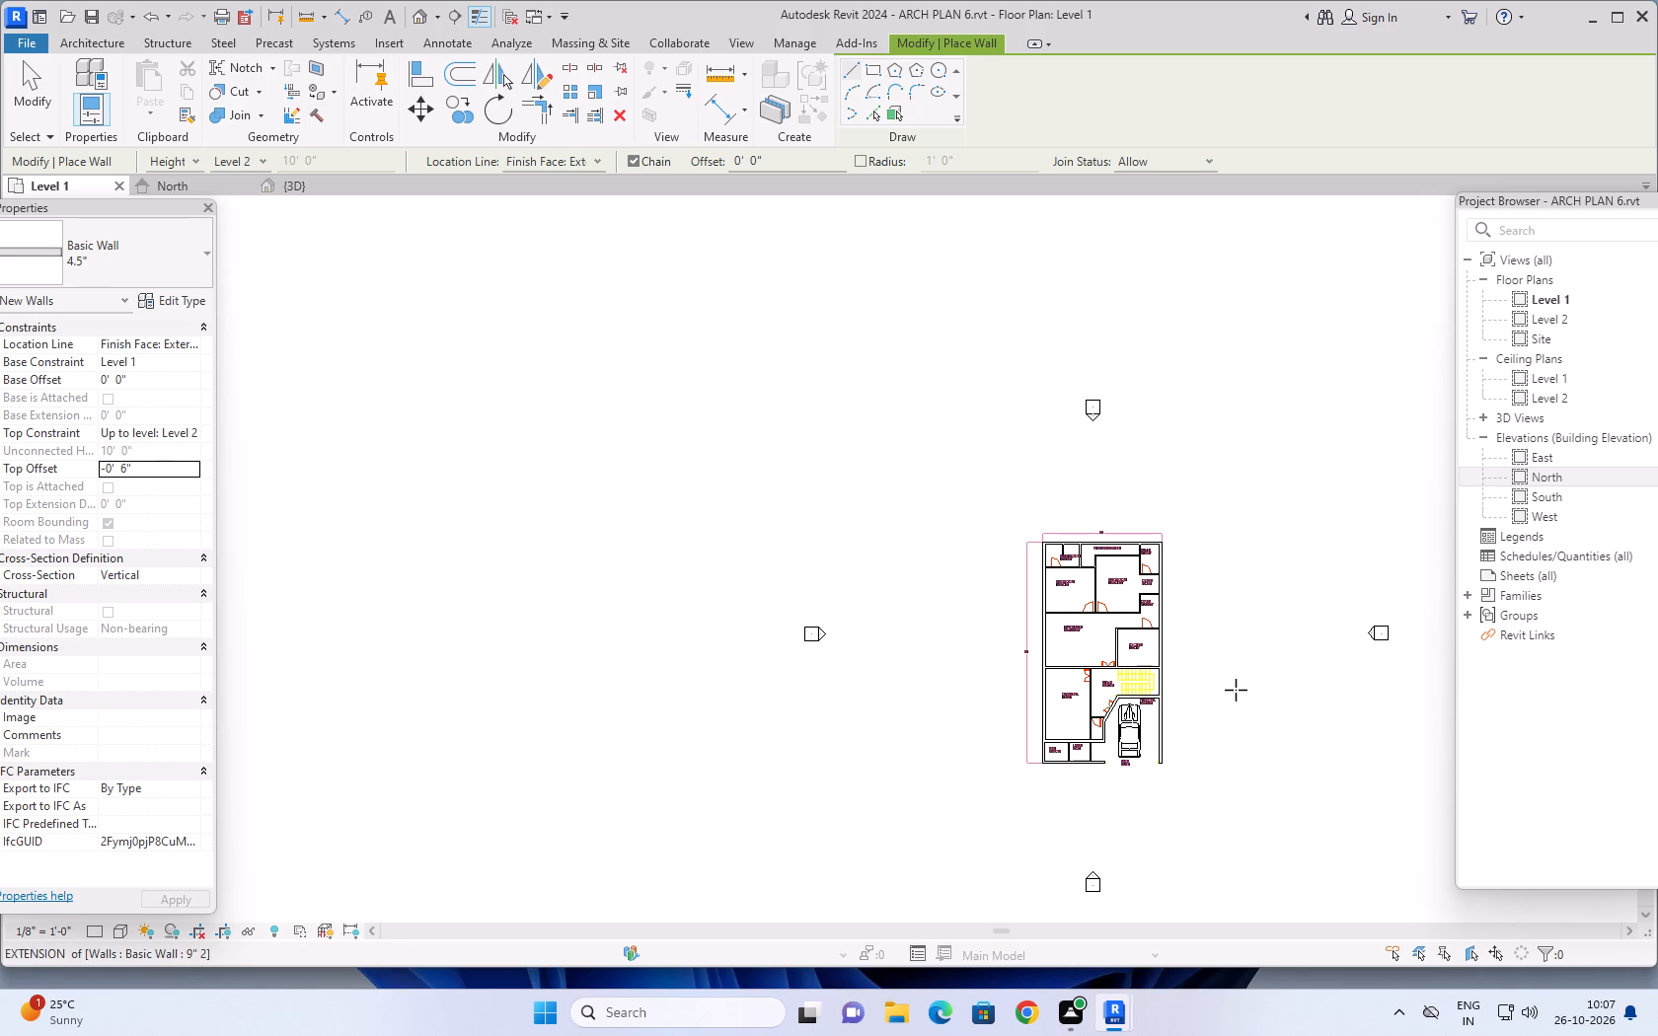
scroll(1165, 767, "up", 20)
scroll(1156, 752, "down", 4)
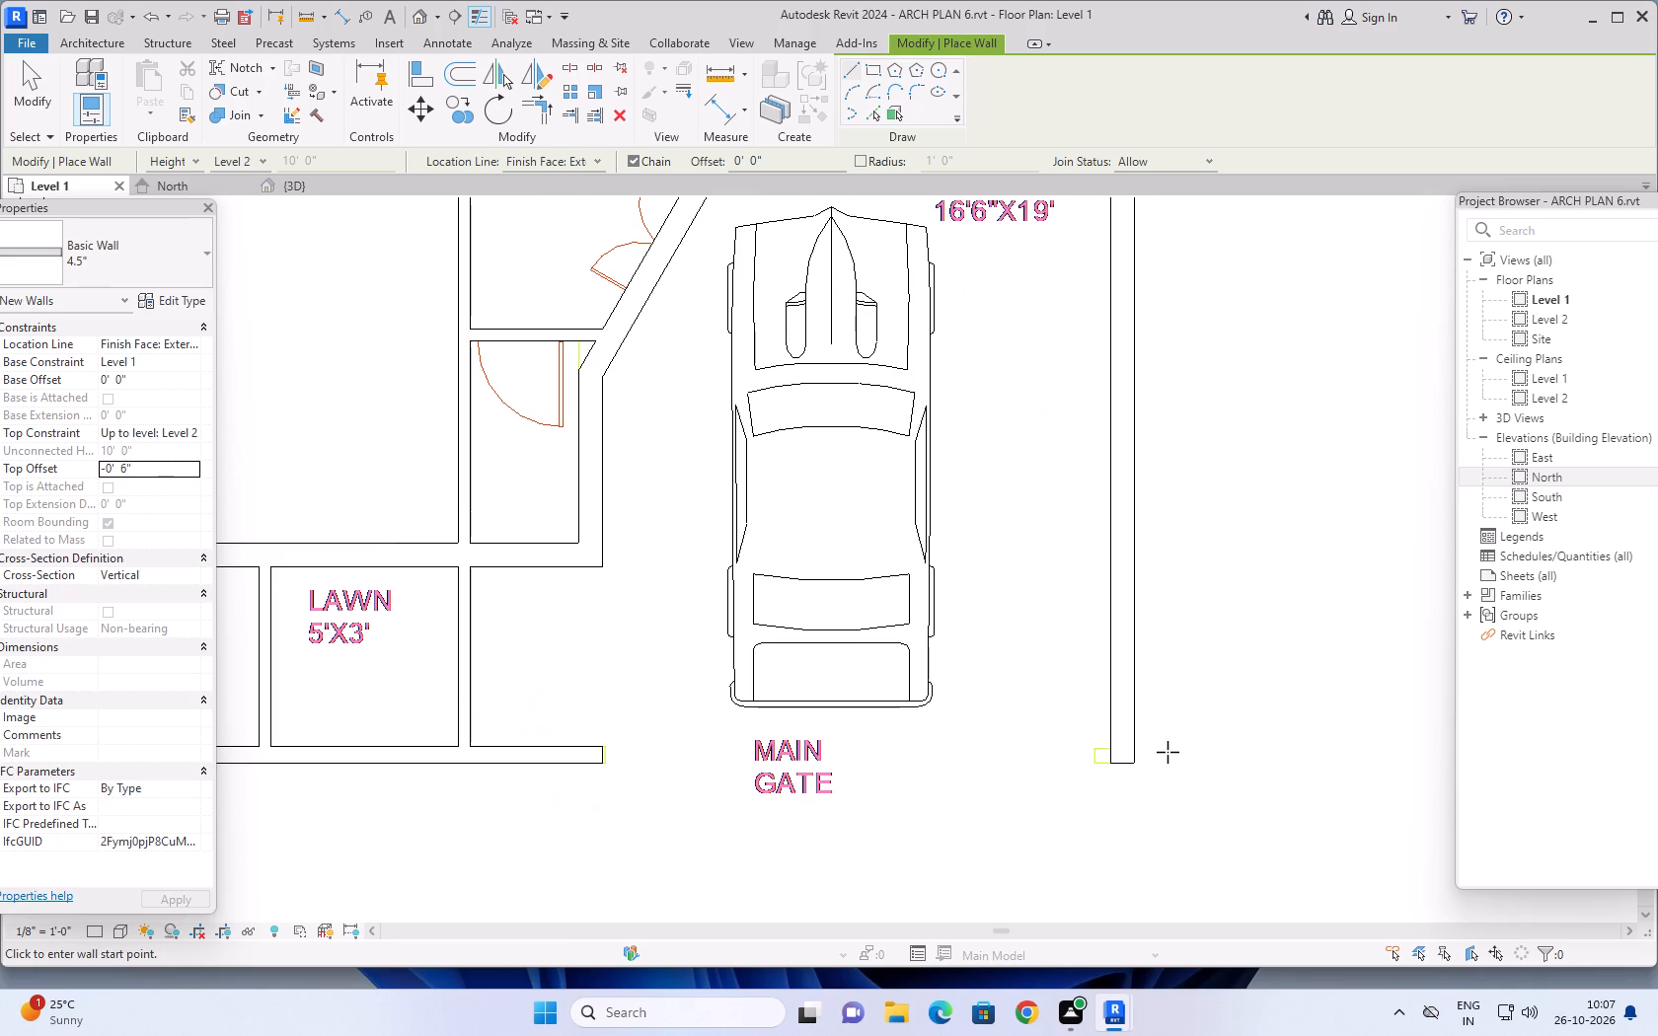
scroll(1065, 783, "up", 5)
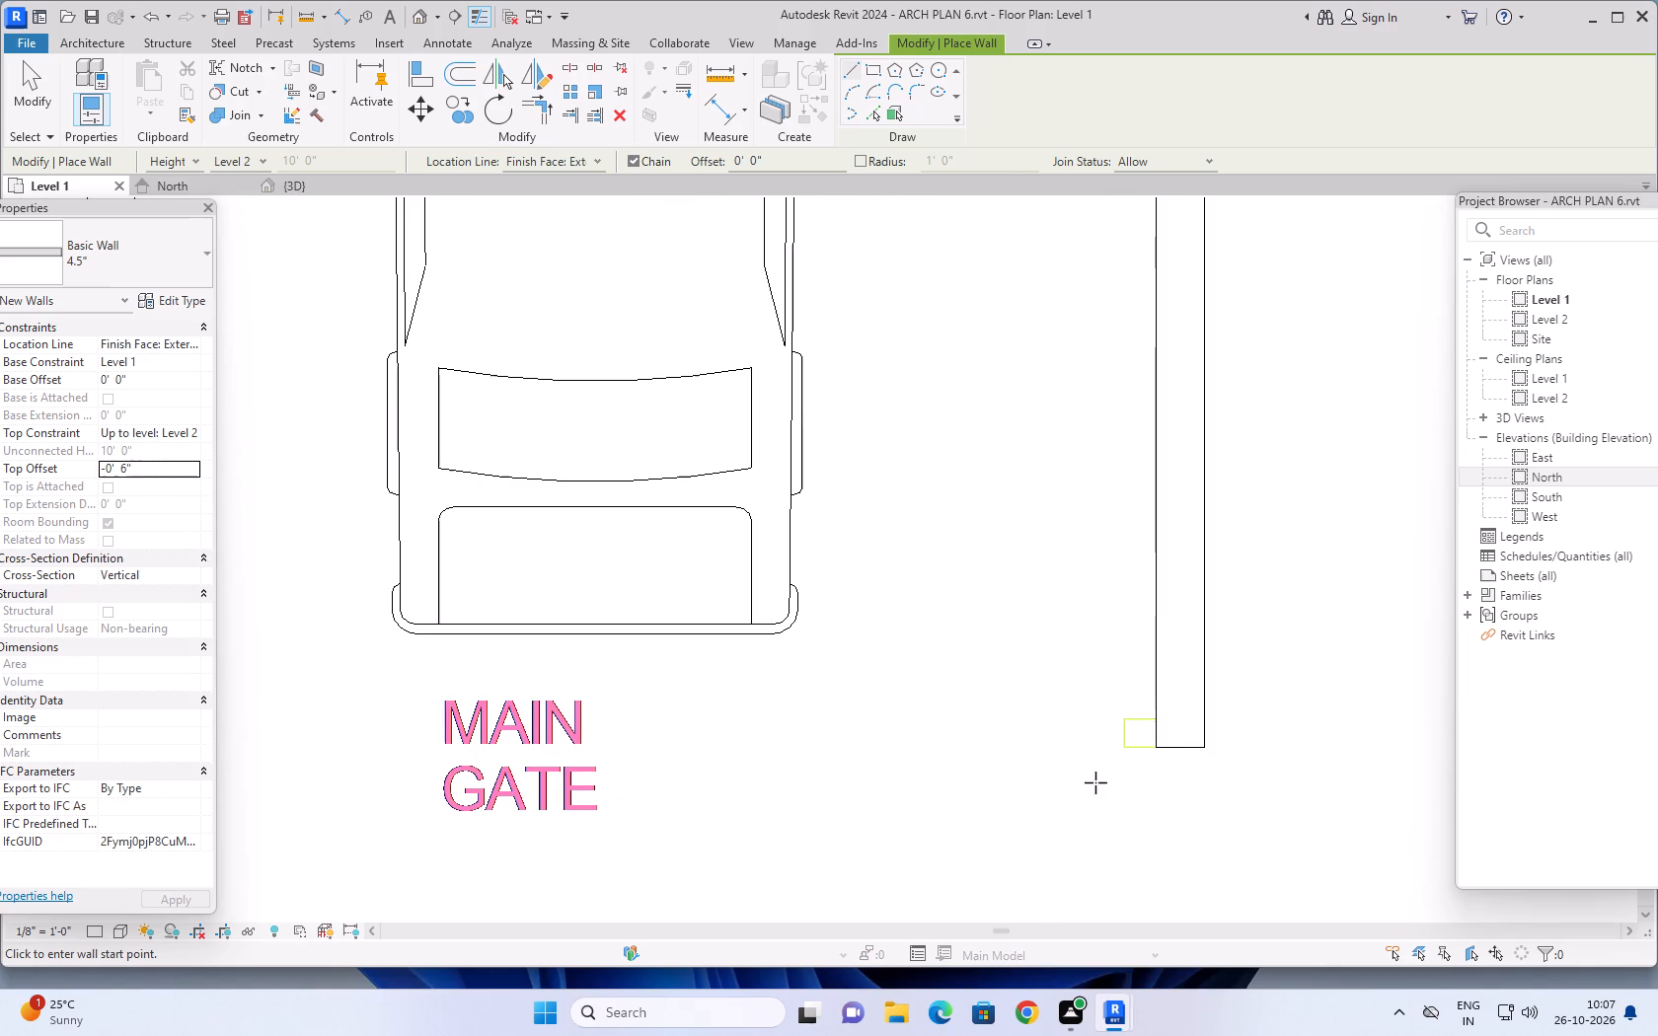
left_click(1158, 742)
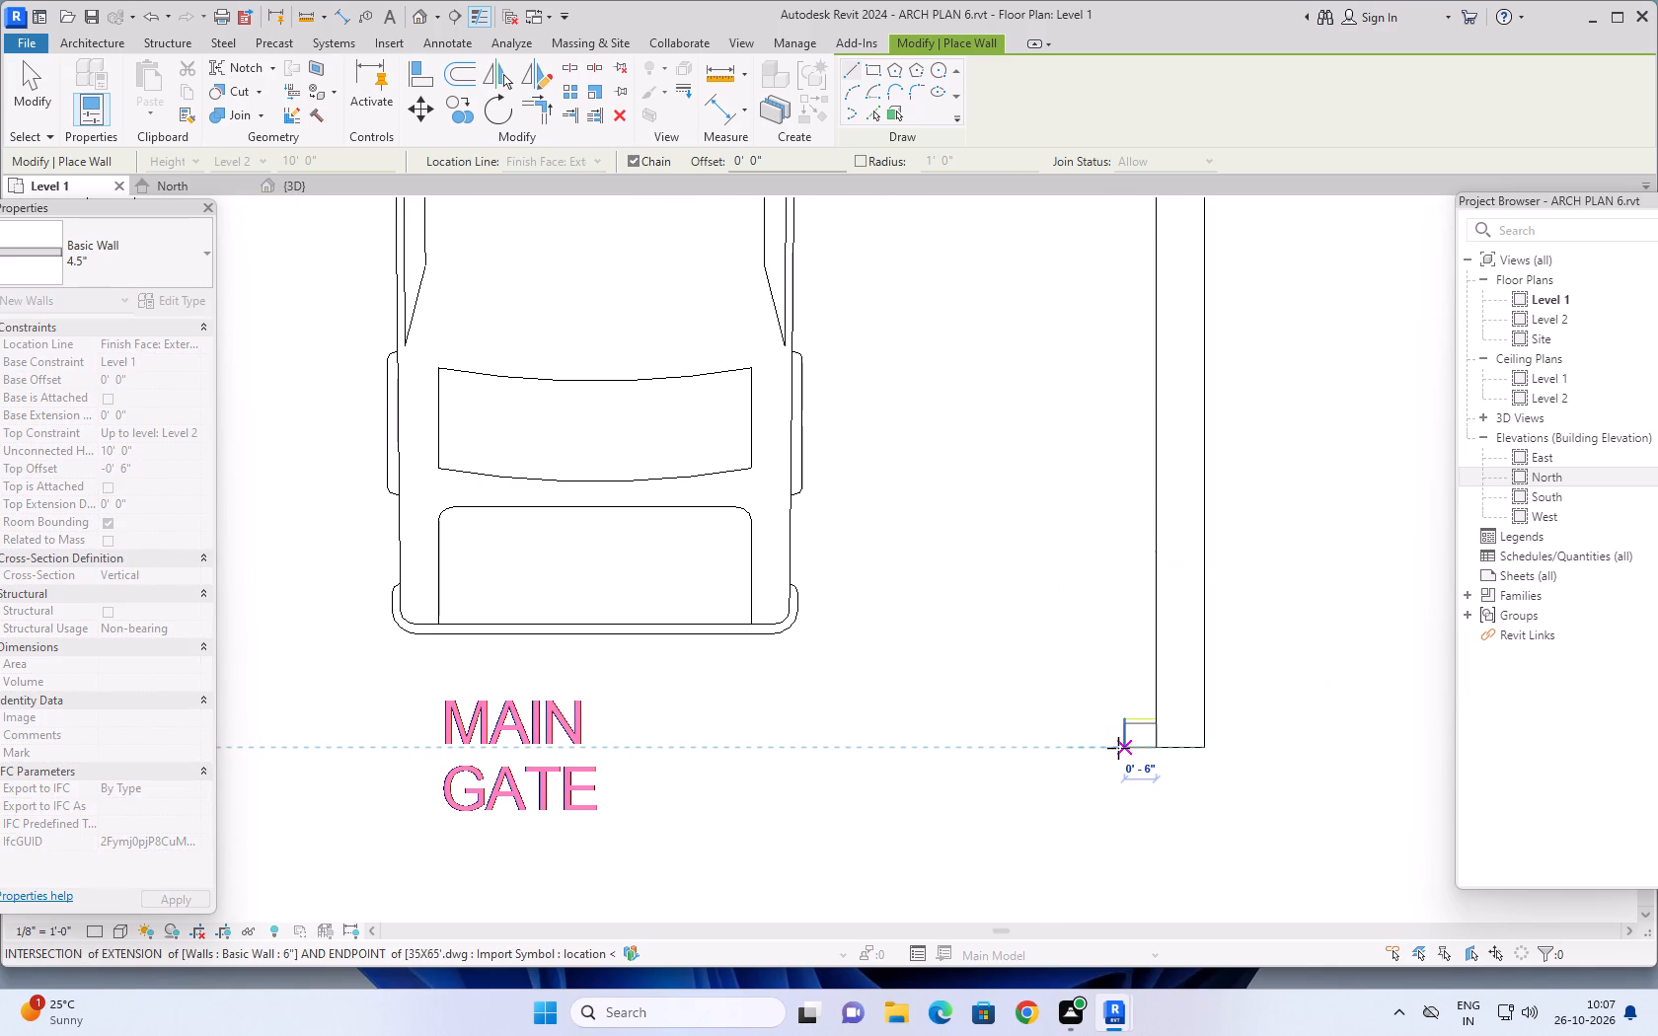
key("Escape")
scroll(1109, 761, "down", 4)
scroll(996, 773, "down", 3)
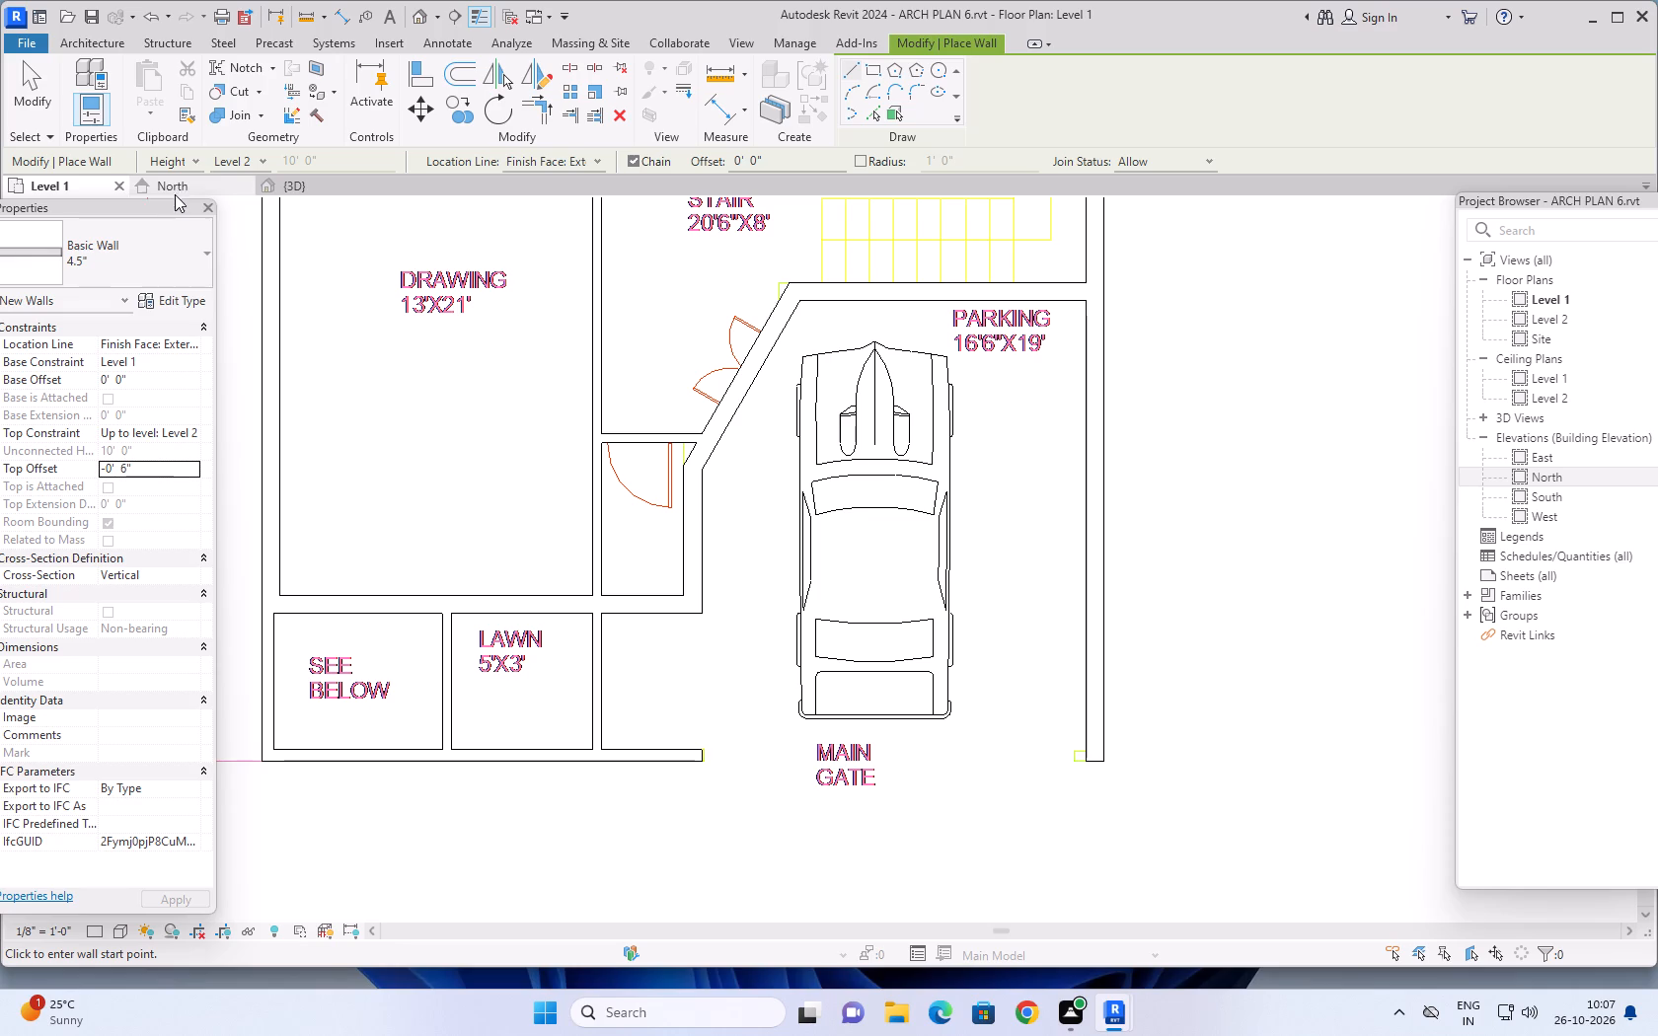
Draw a 6" wall stub 6" long at the main gate, running west from the south end of the parking's east wall.
left_click(155, 256)
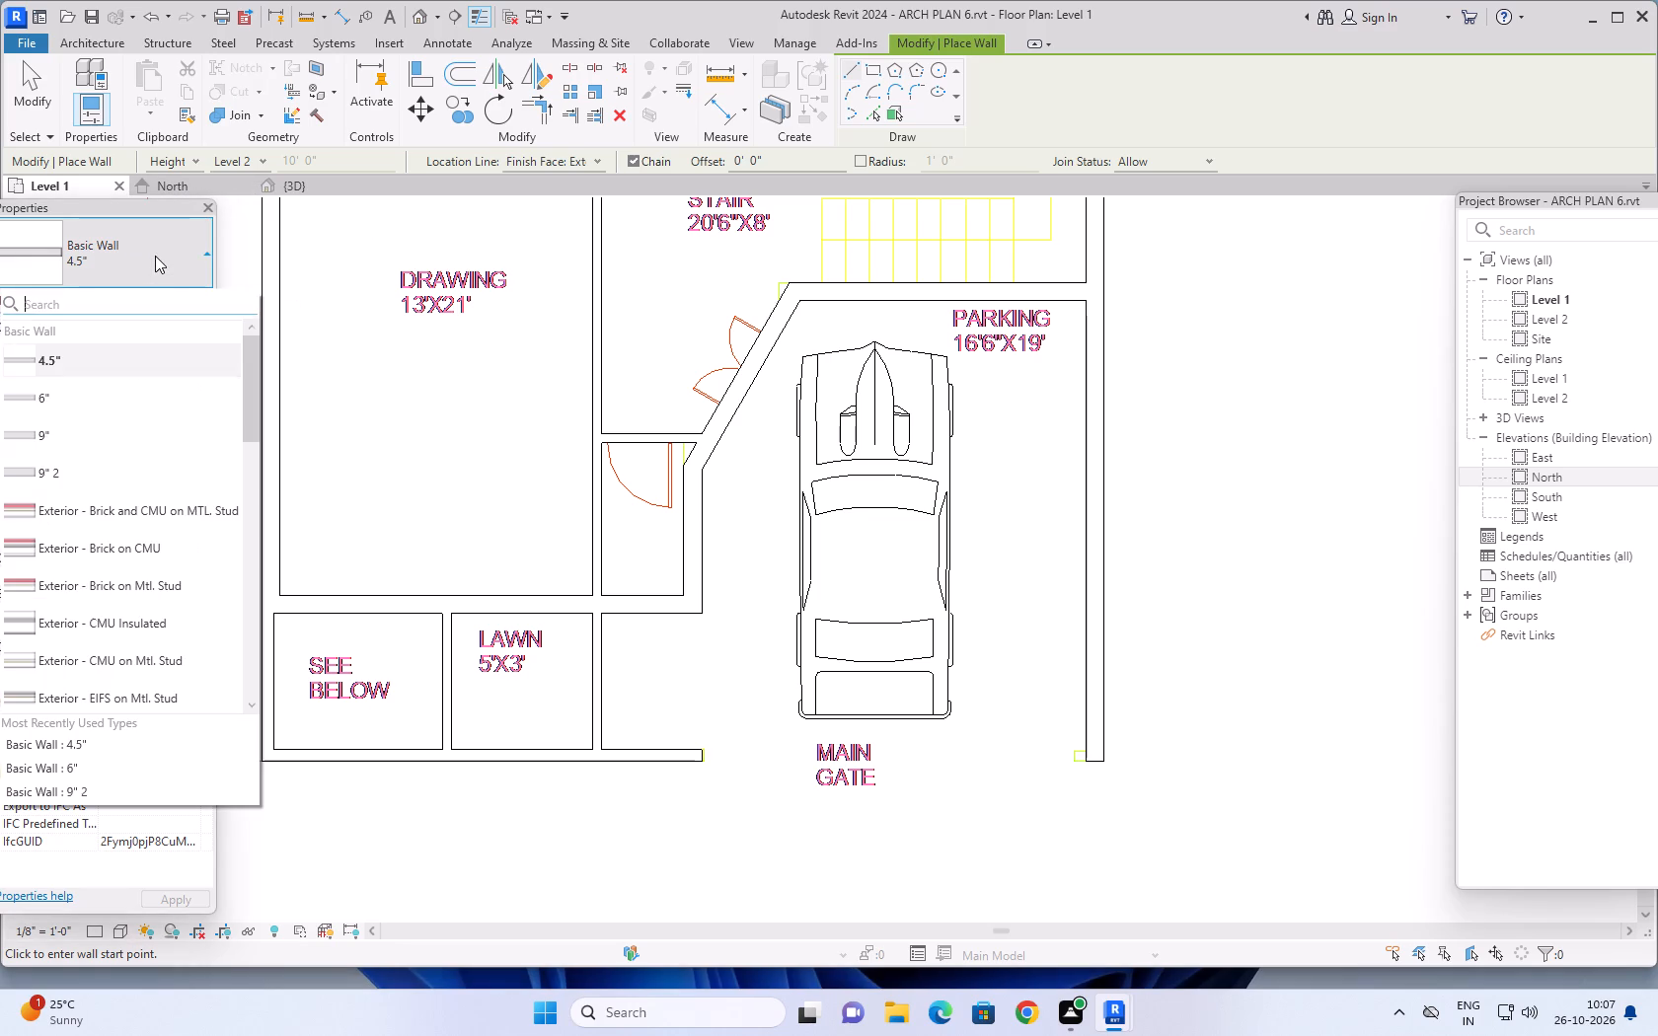
left_click(119, 396)
scroll(1042, 744, "up", 5)
scroll(1108, 815, "up", 5)
left_click(1085, 721)
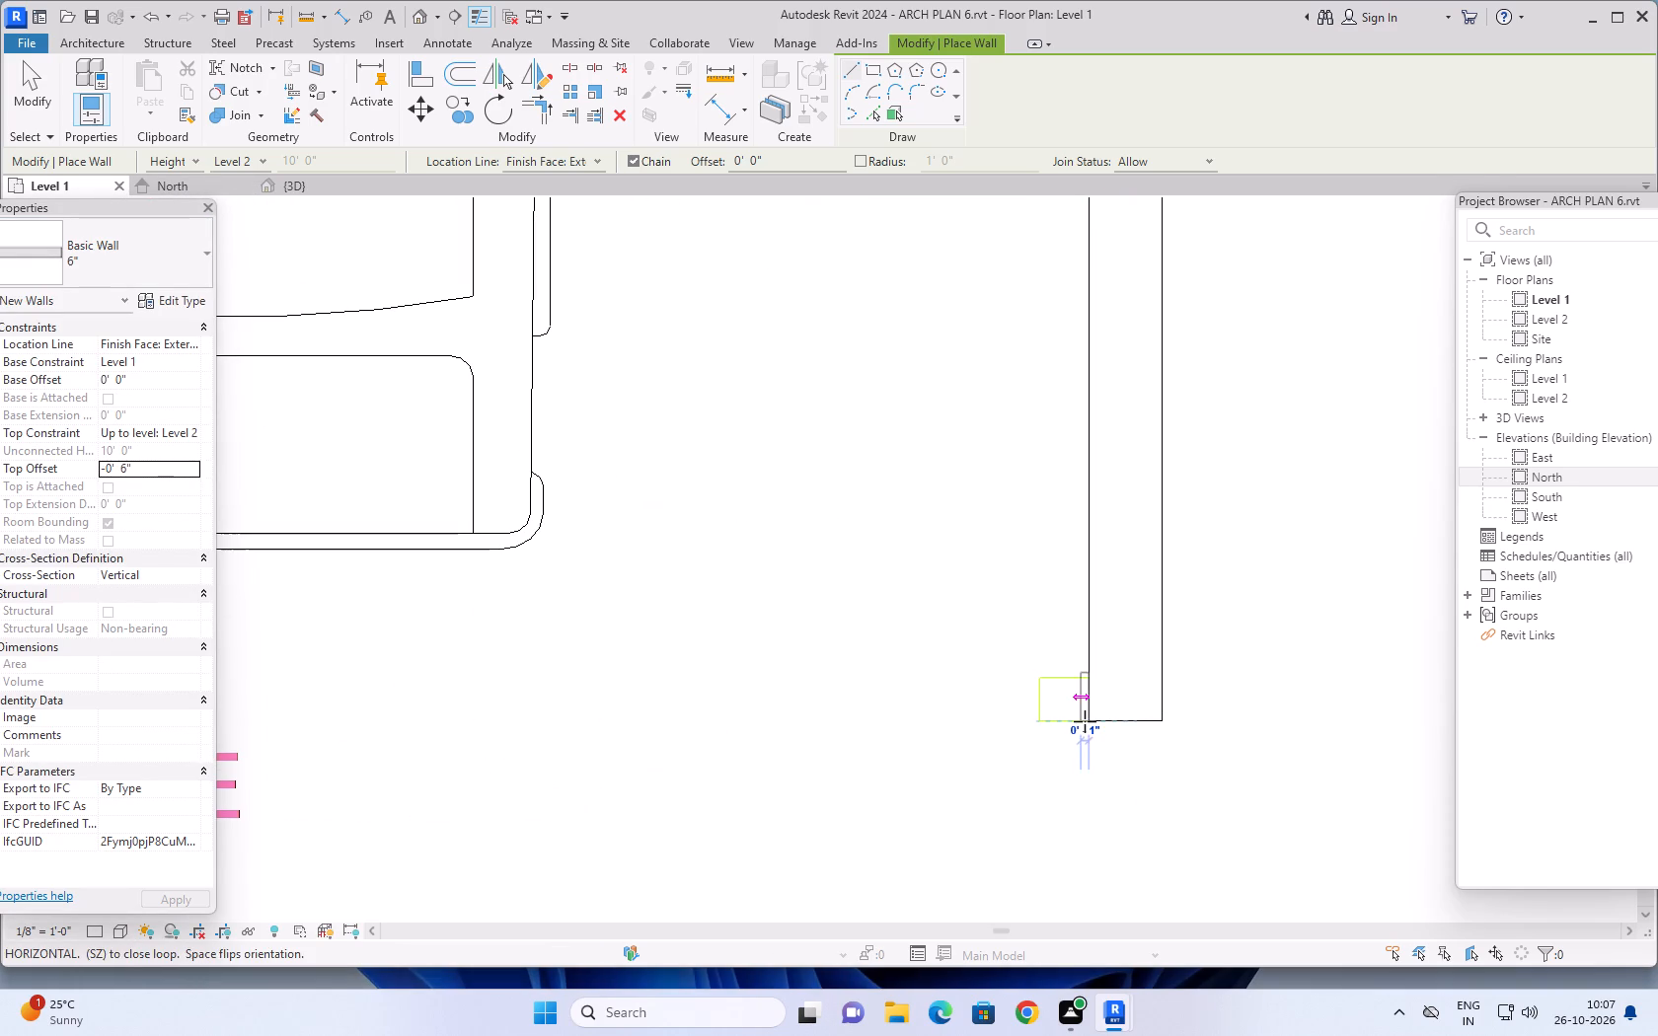
left_click(1039, 726)
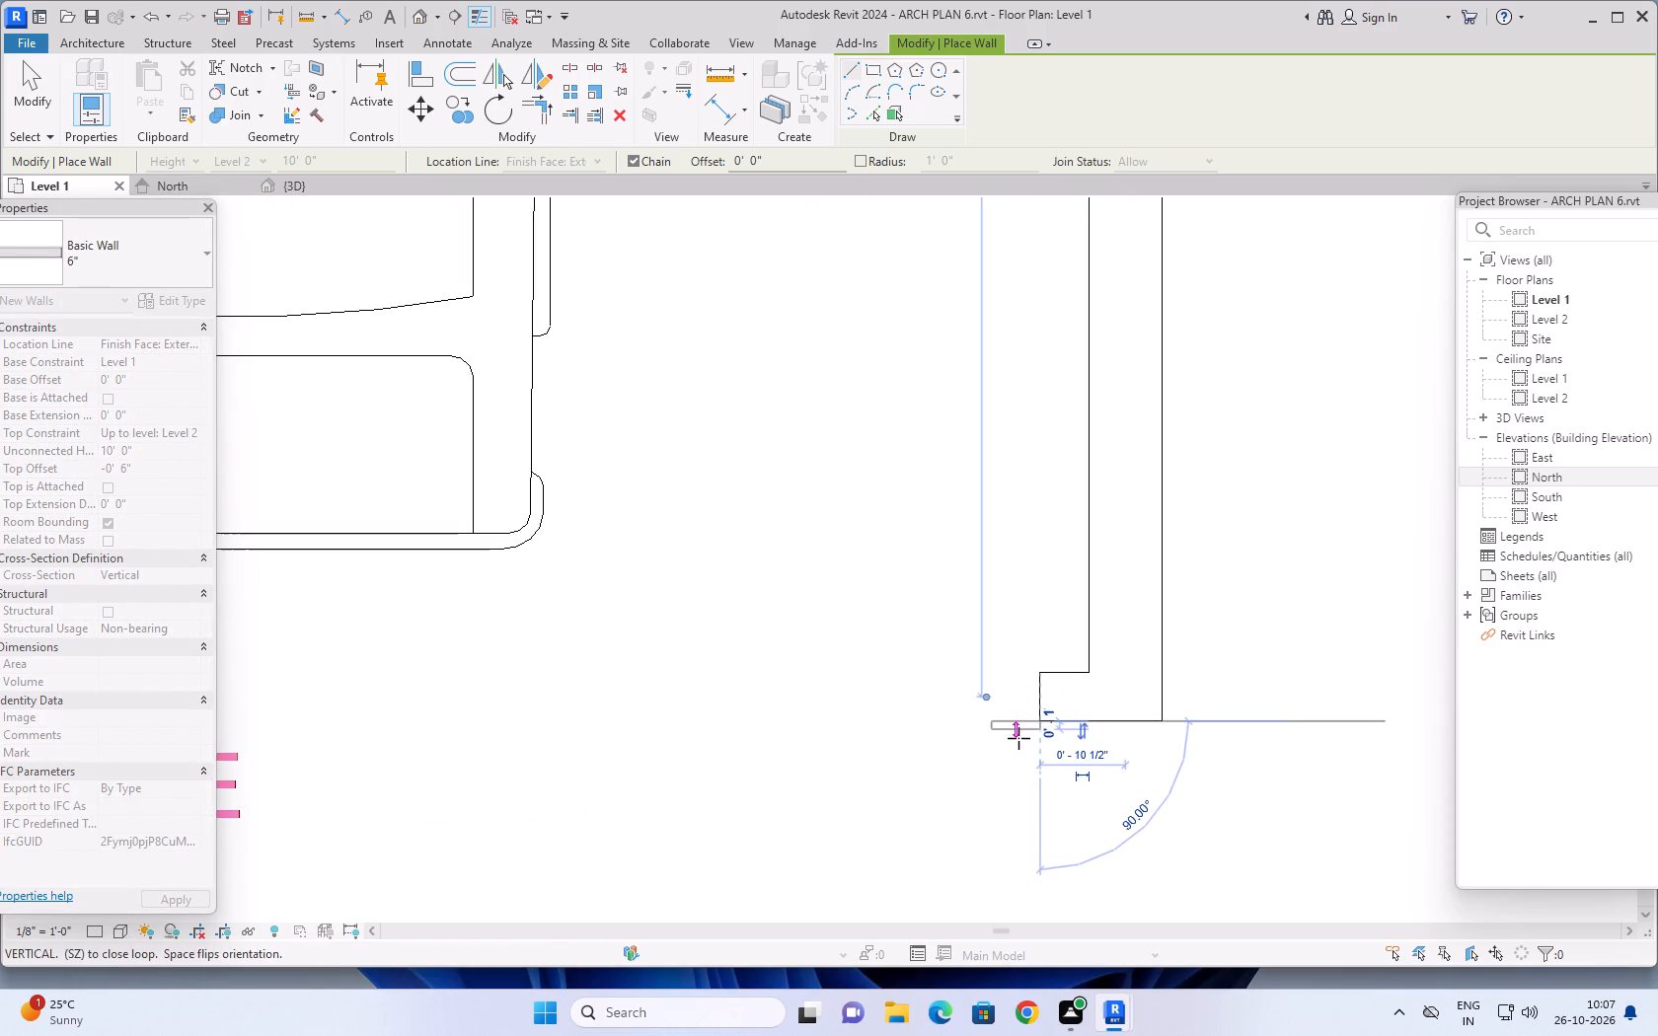
scroll(965, 796, "down", 1)
key("Escape")
scroll(1010, 795, "down", 4)
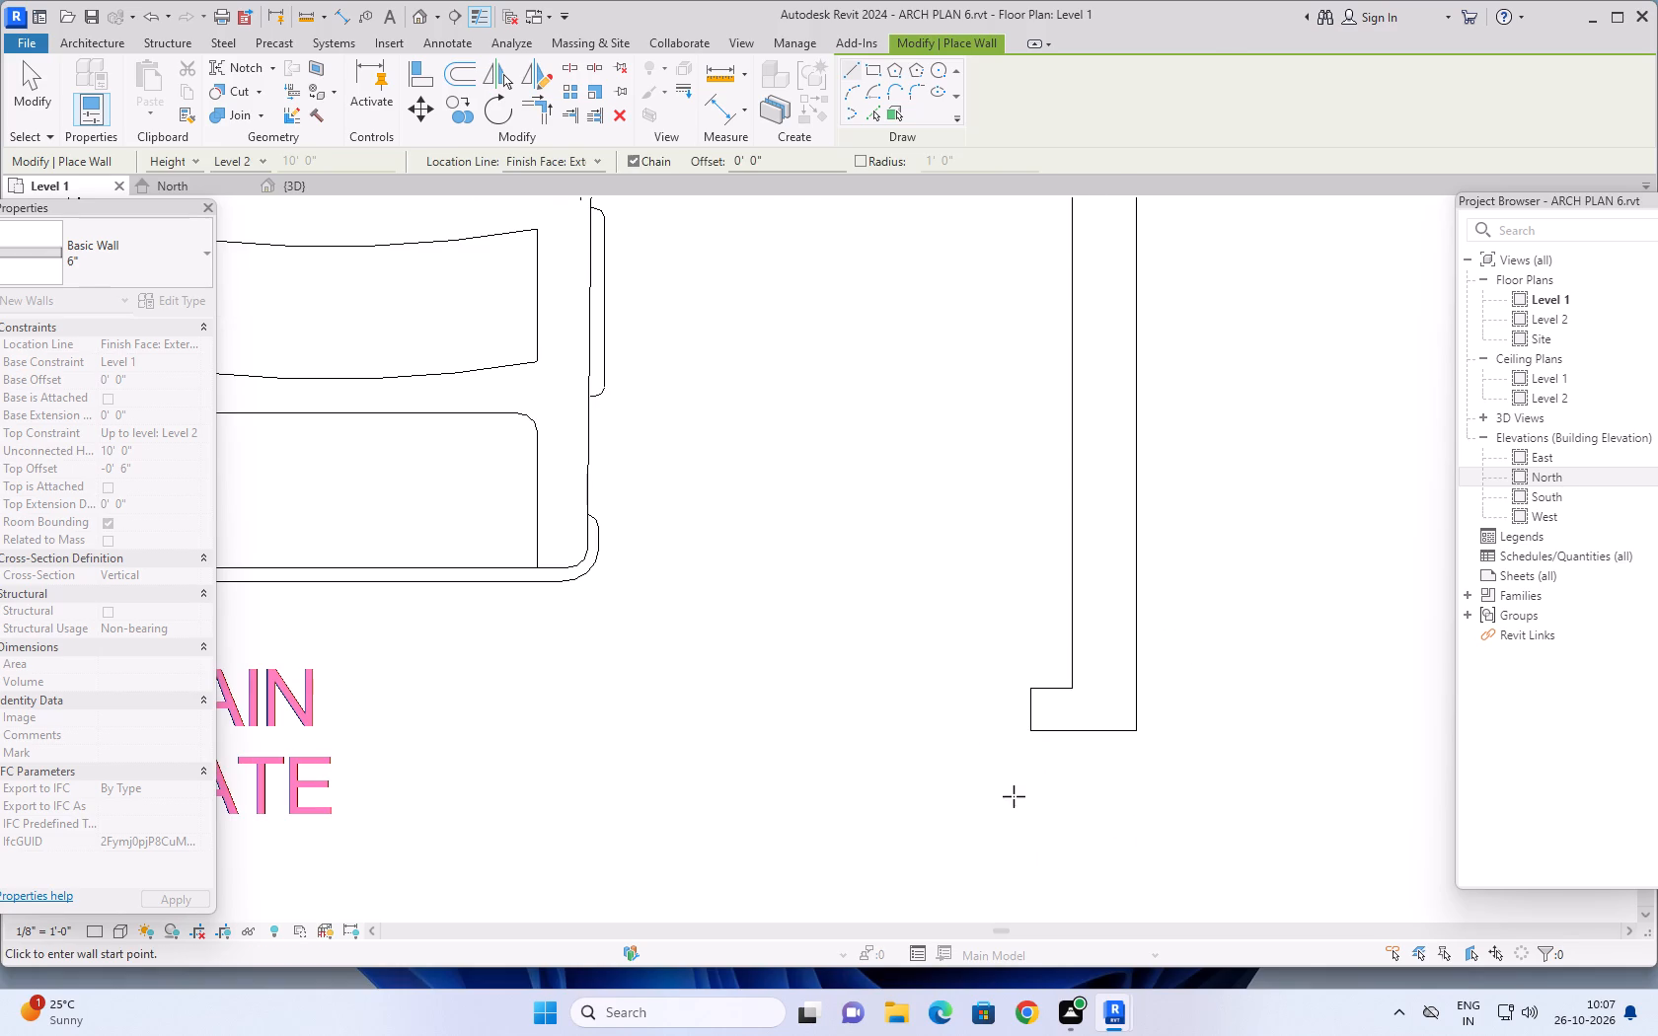
scroll(1014, 796, "down", 13)
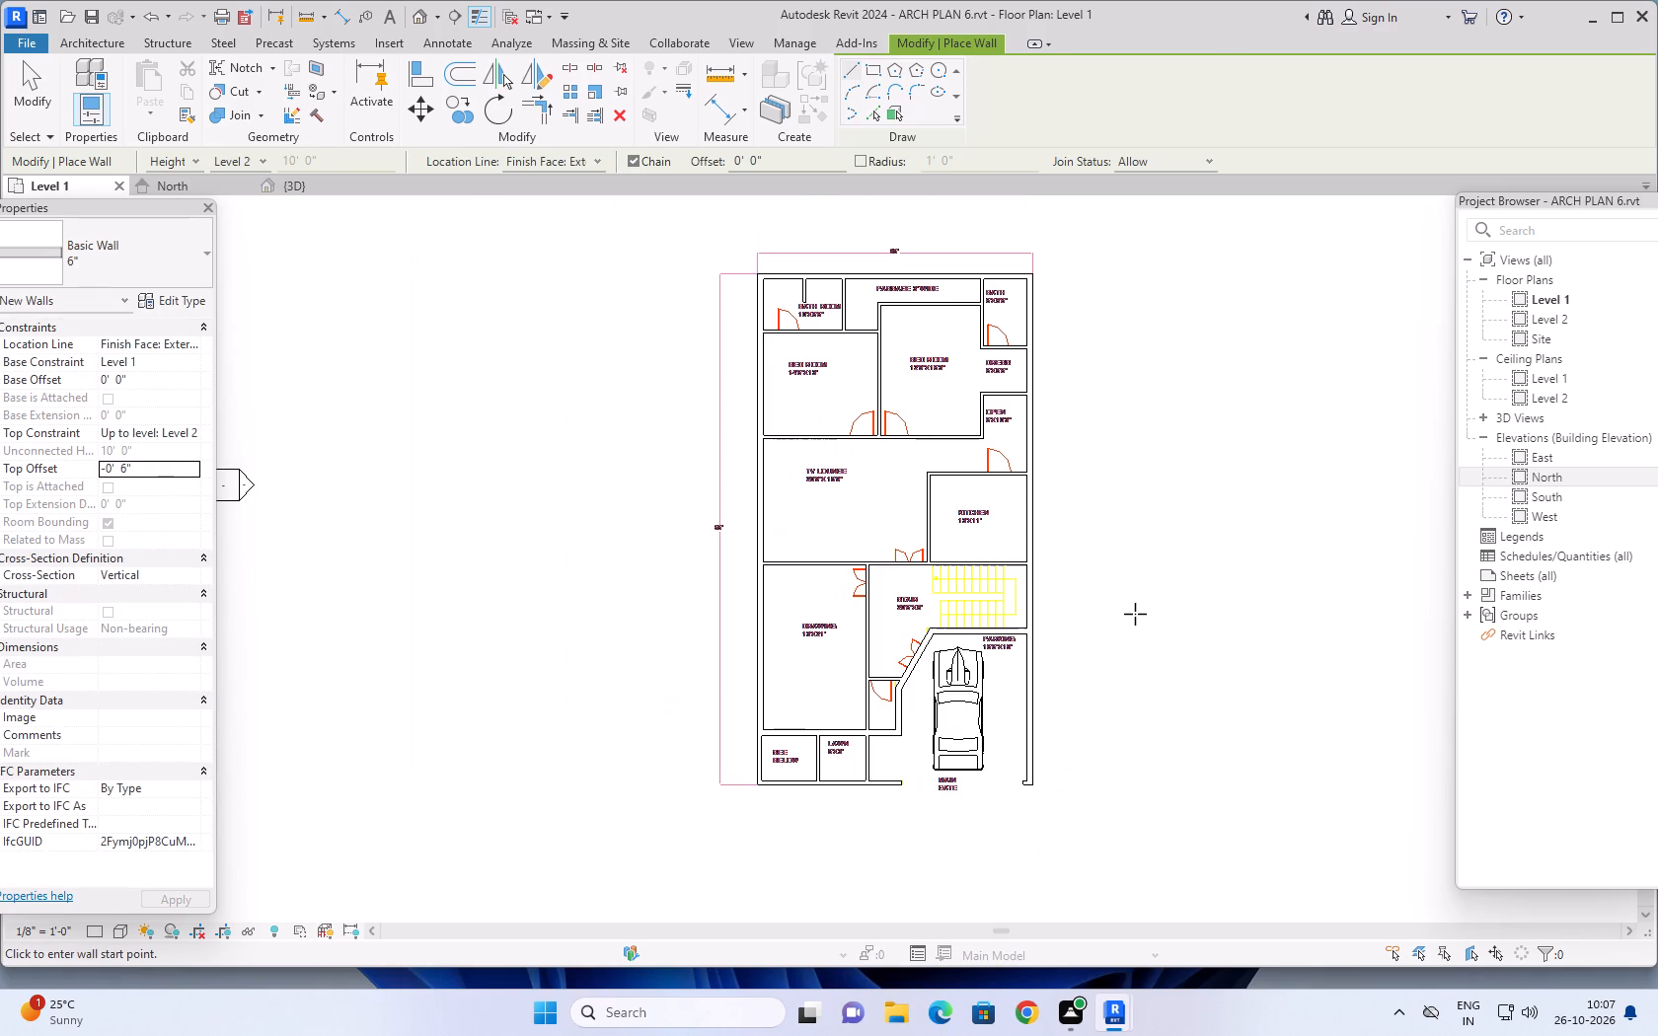
scroll(1149, 609, "down", 1)
middle_click_drag(1149, 589, 1129, 455)
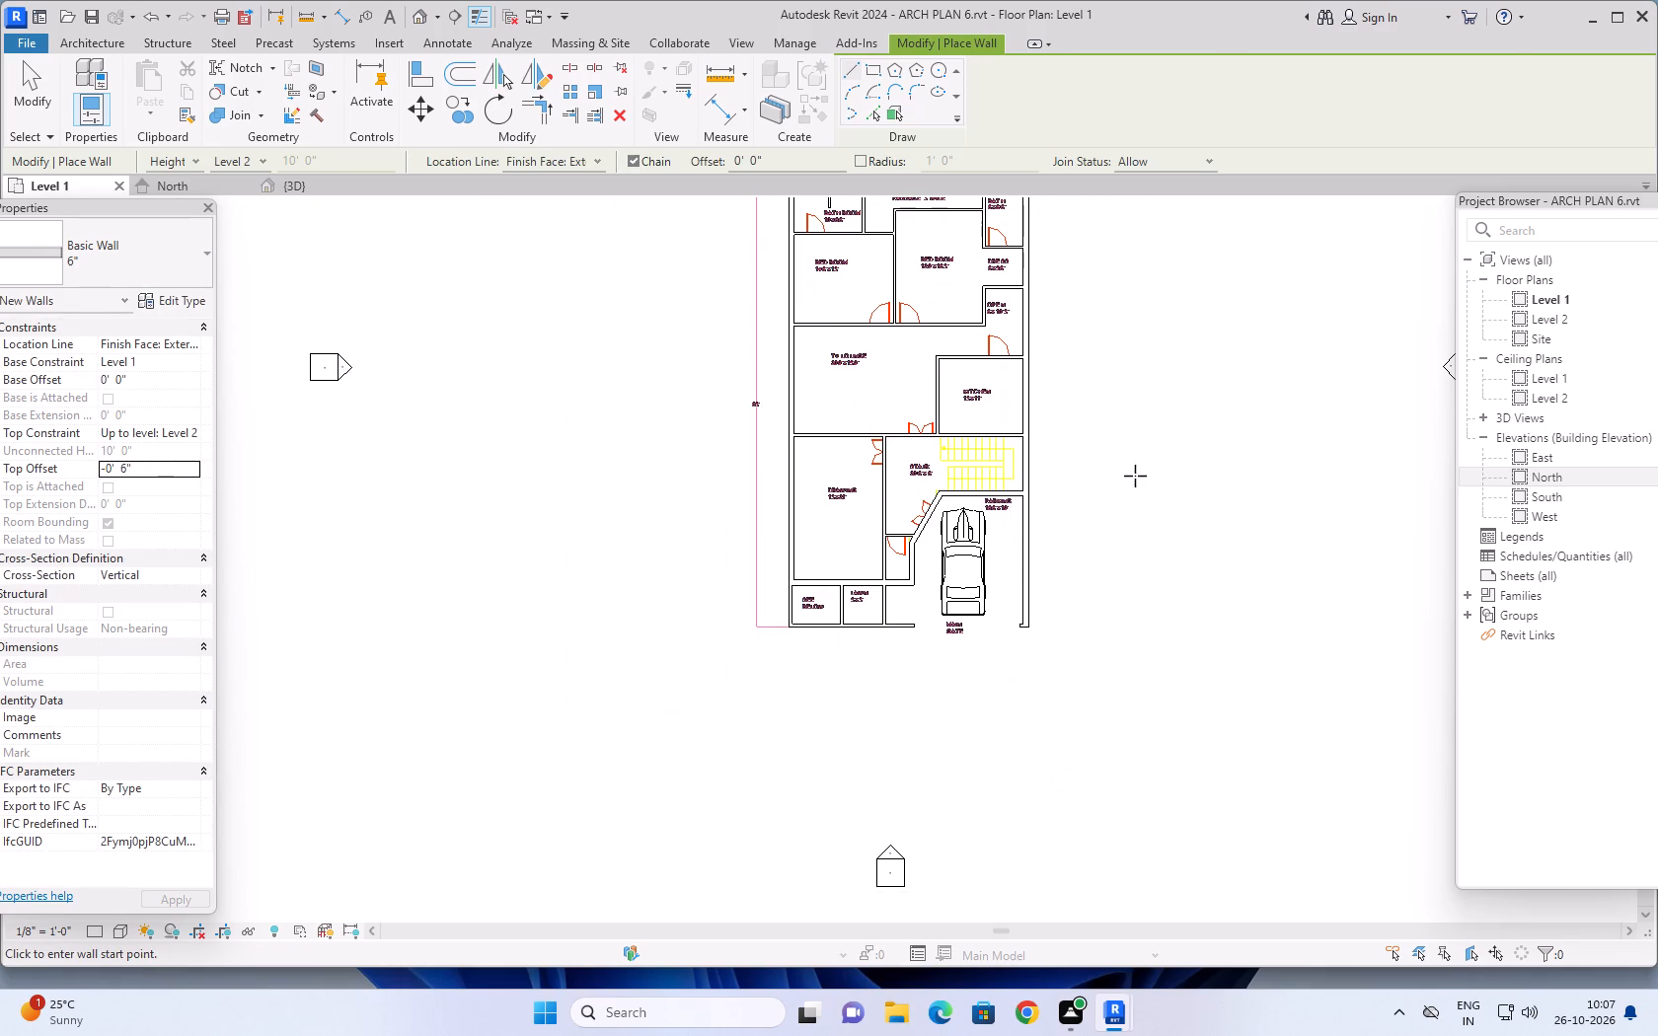
key("Escape")
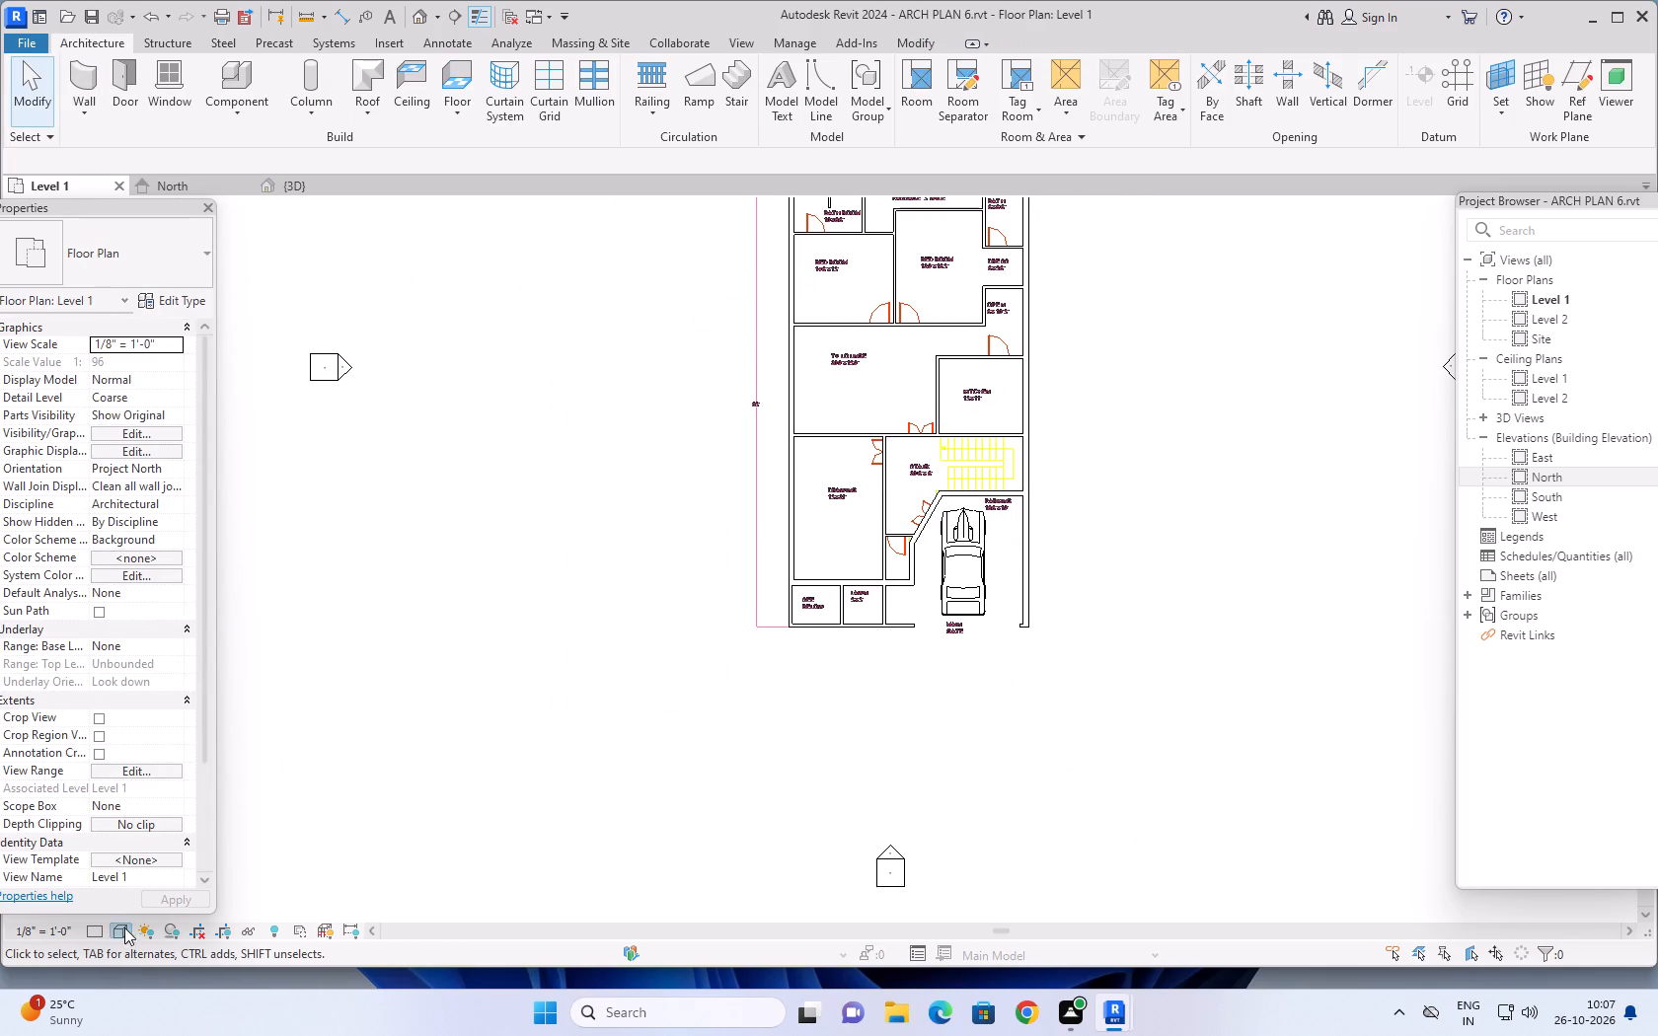
Set the Level 1 floor plan's visual style to Wireframe.
left_click(114, 931)
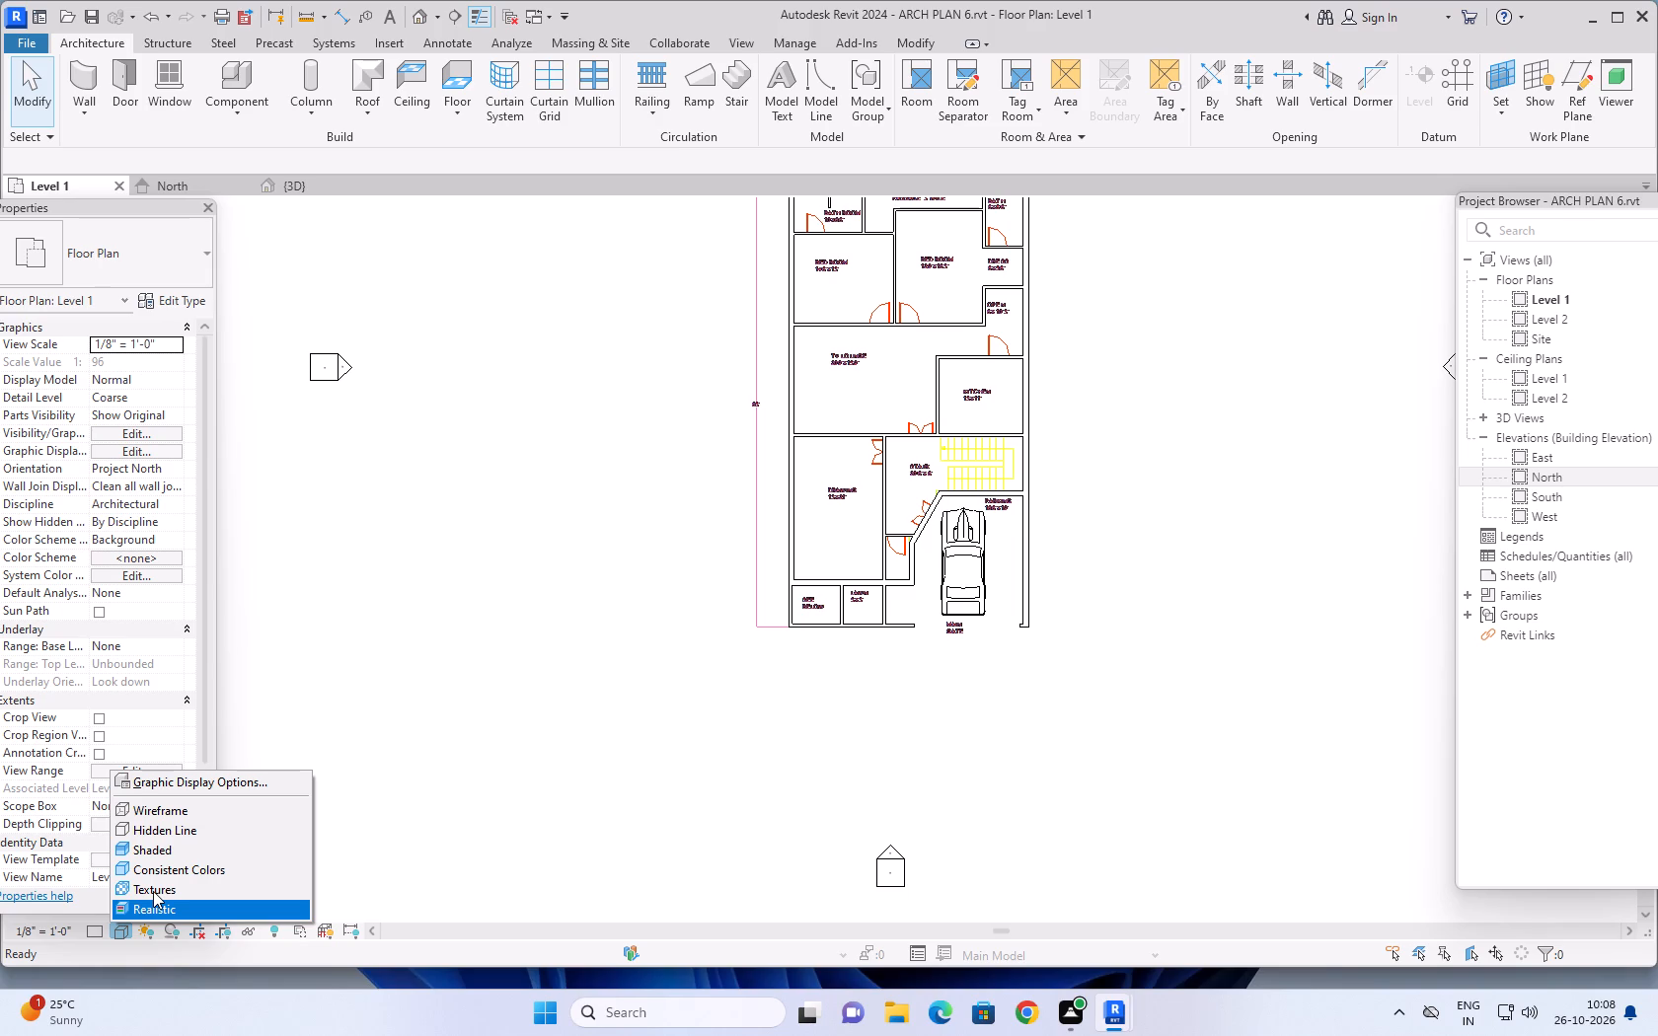
left_click(186, 806)
Measure the opening width of the door between the bath and the dress with an aligned dimension set to Wall faces.
scroll(824, 624, "up", 4)
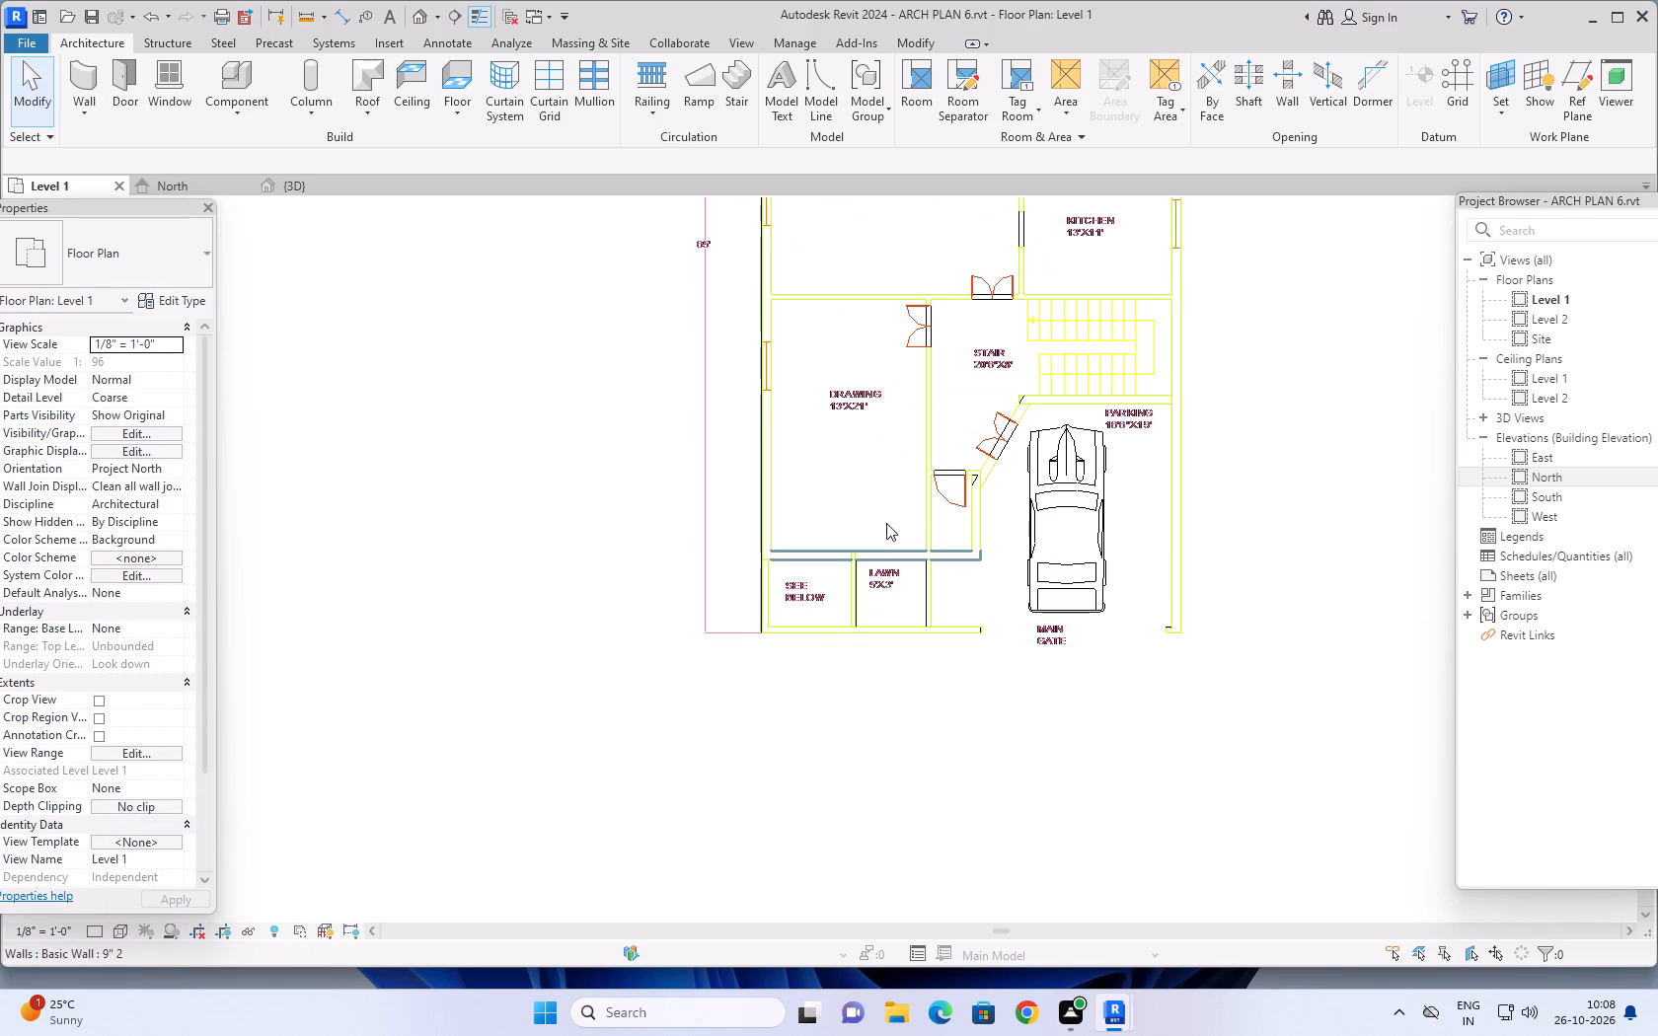
scroll(905, 497, "up", 1)
middle_click_drag(615, 371, 450, 642)
scroll(464, 567, "down", 3)
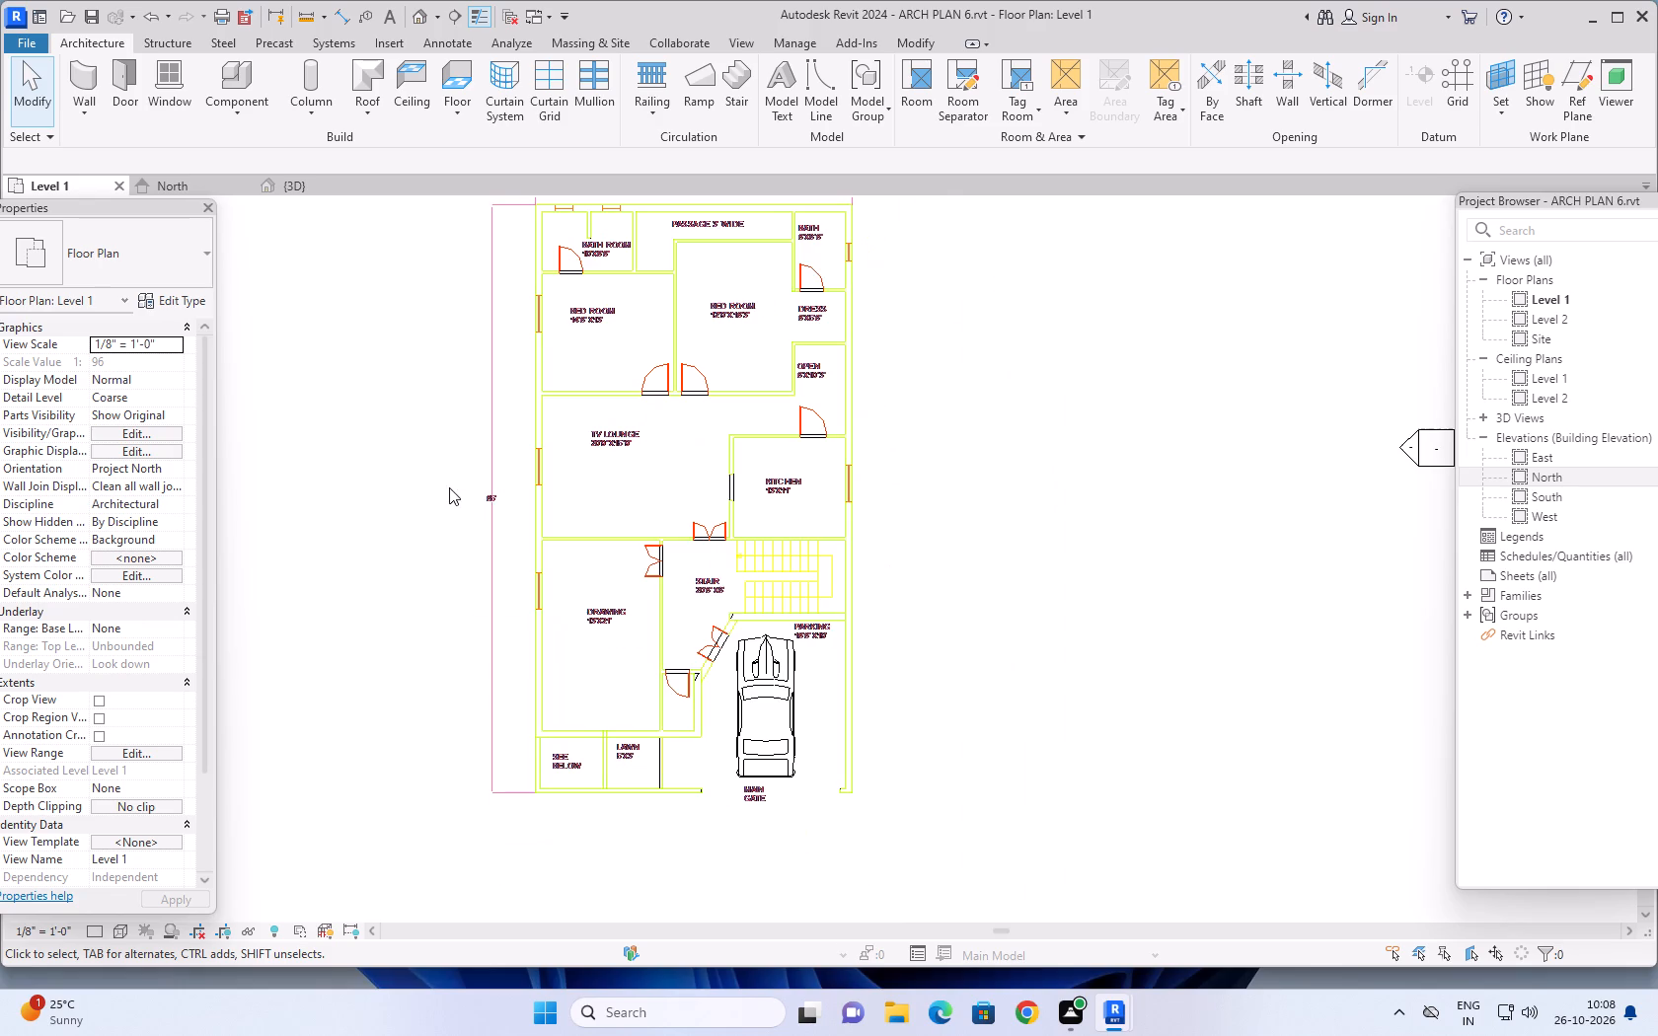
left_click(344, 10)
scroll(599, 225, "up", 4)
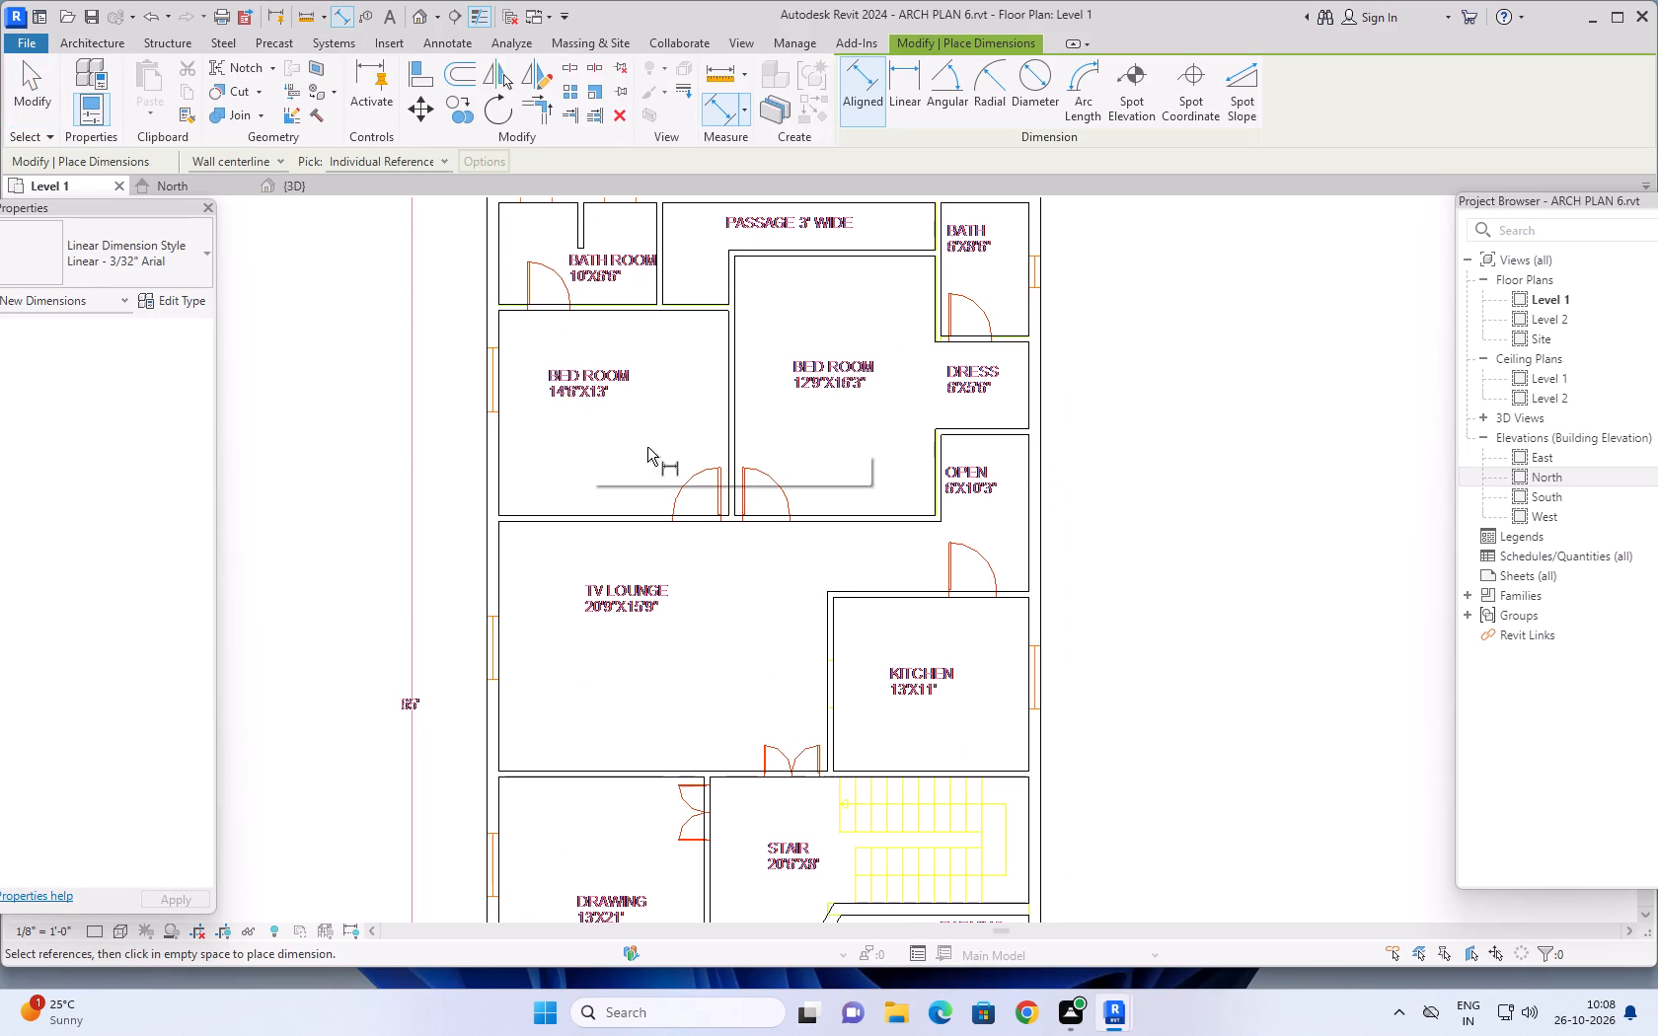
scroll(711, 558, "up", 5)
scroll(728, 531, "down", 7)
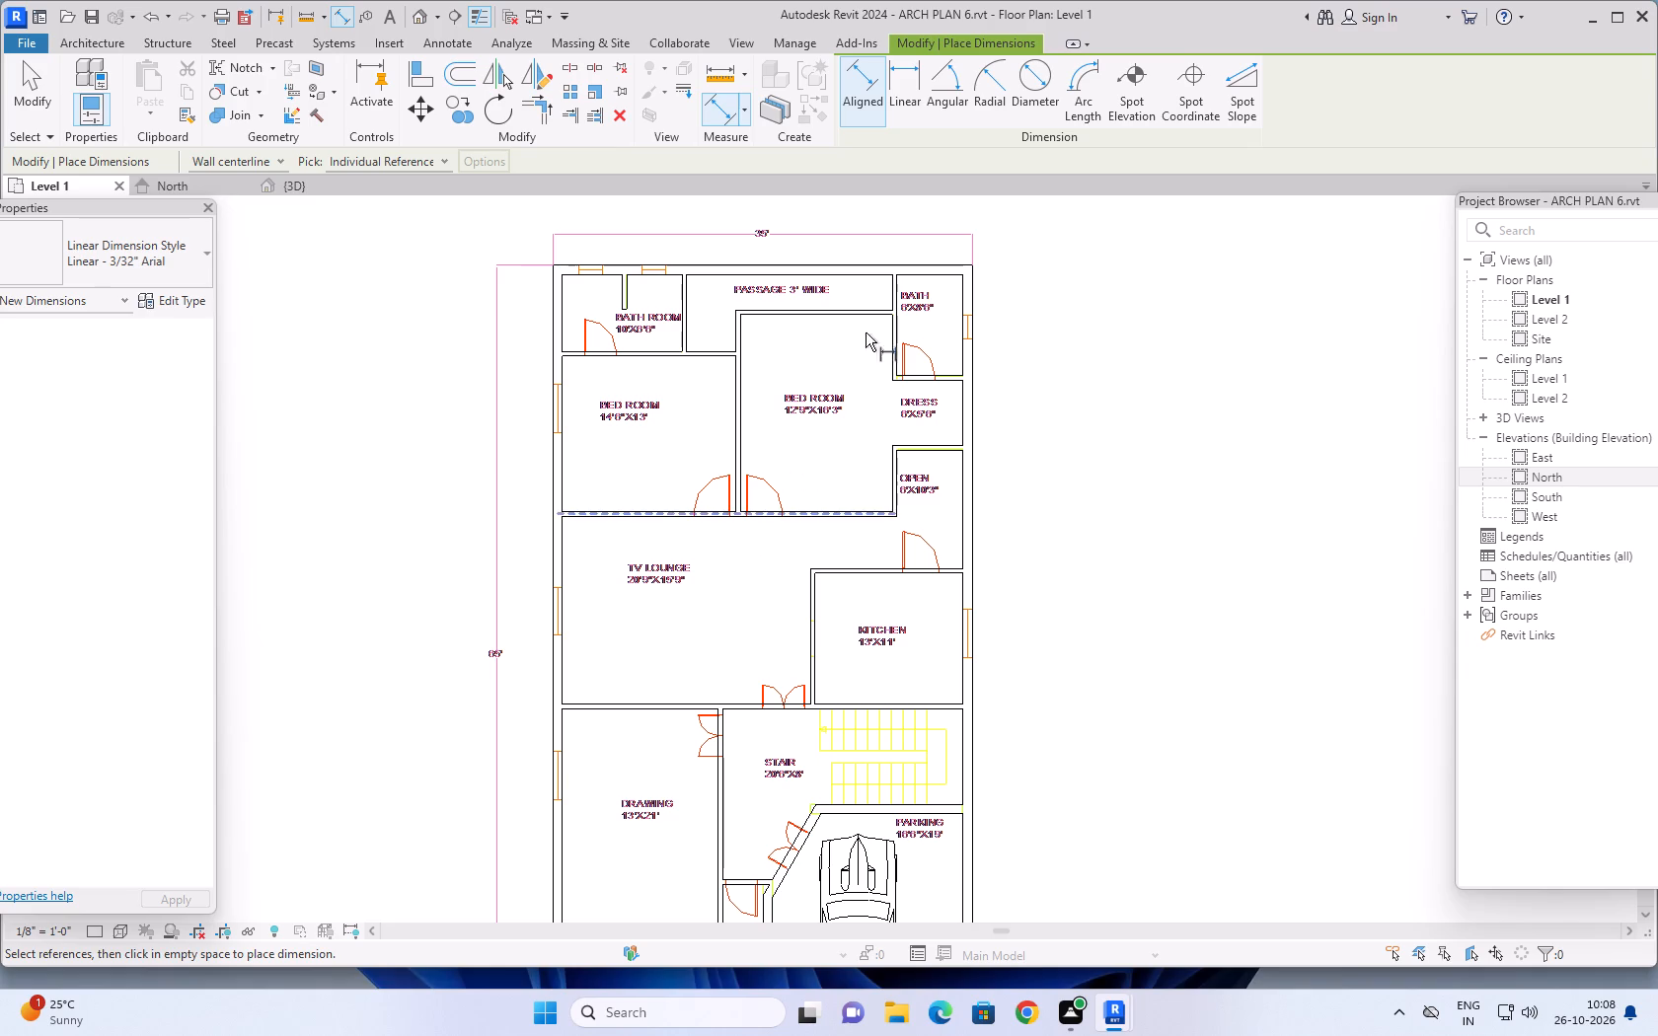
scroll(934, 349, "up", 13)
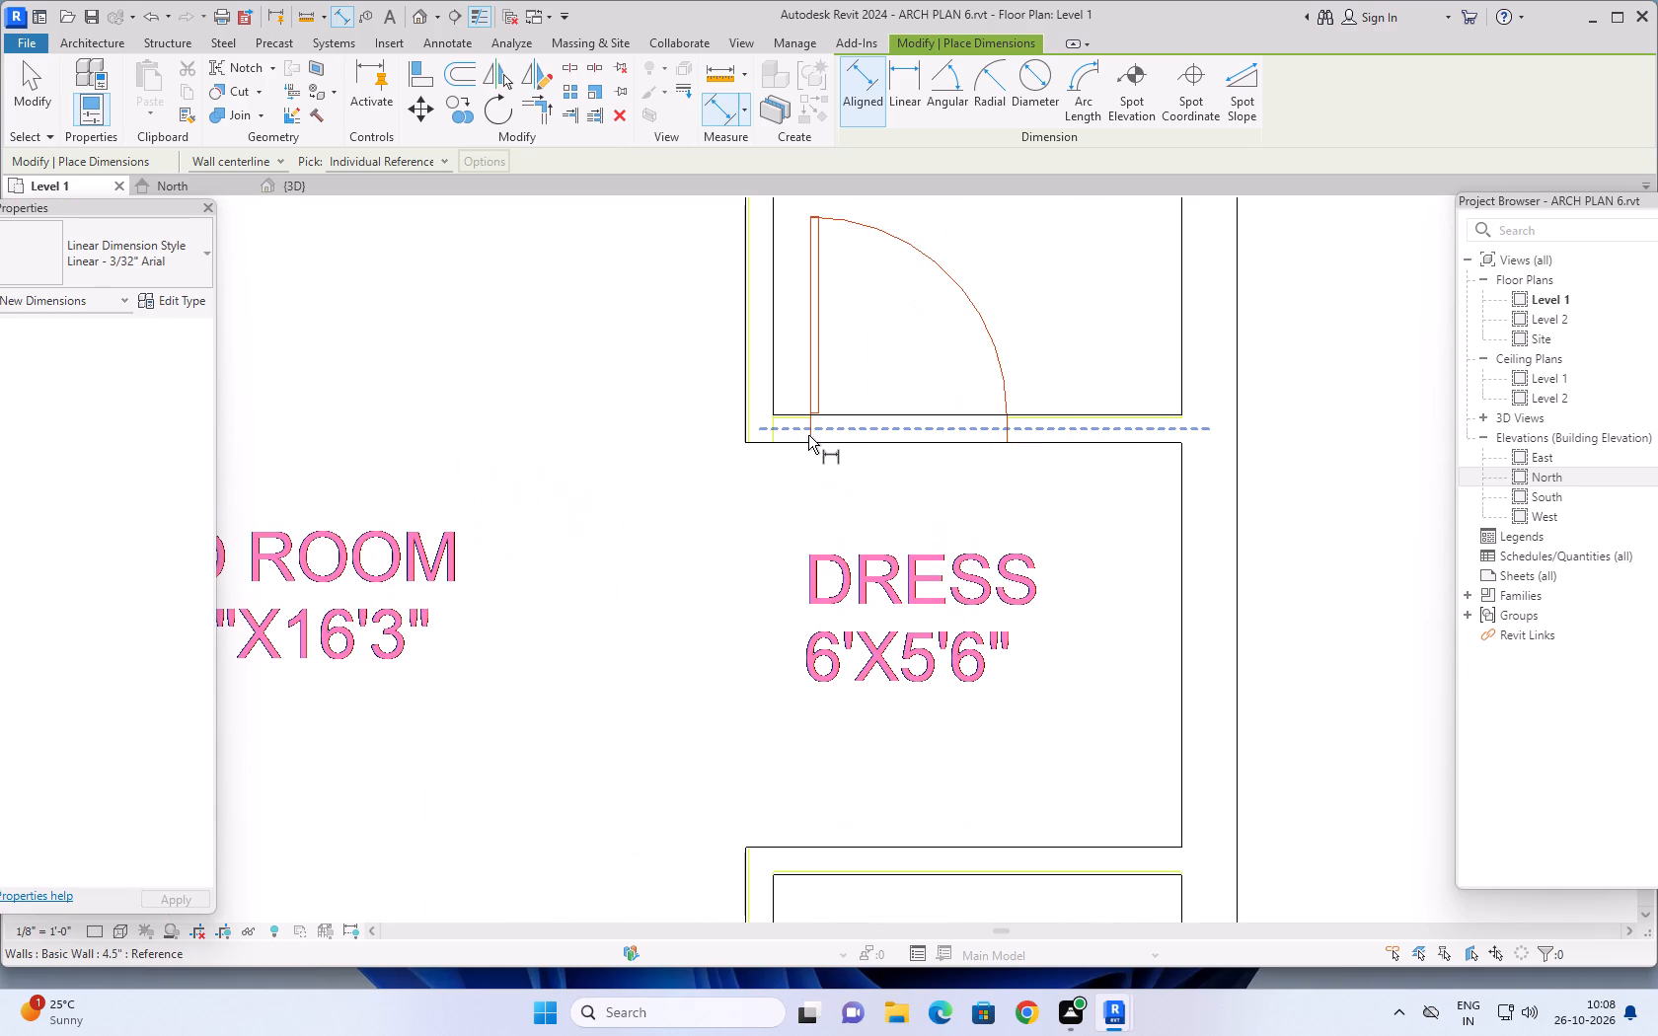
left_click(274, 157)
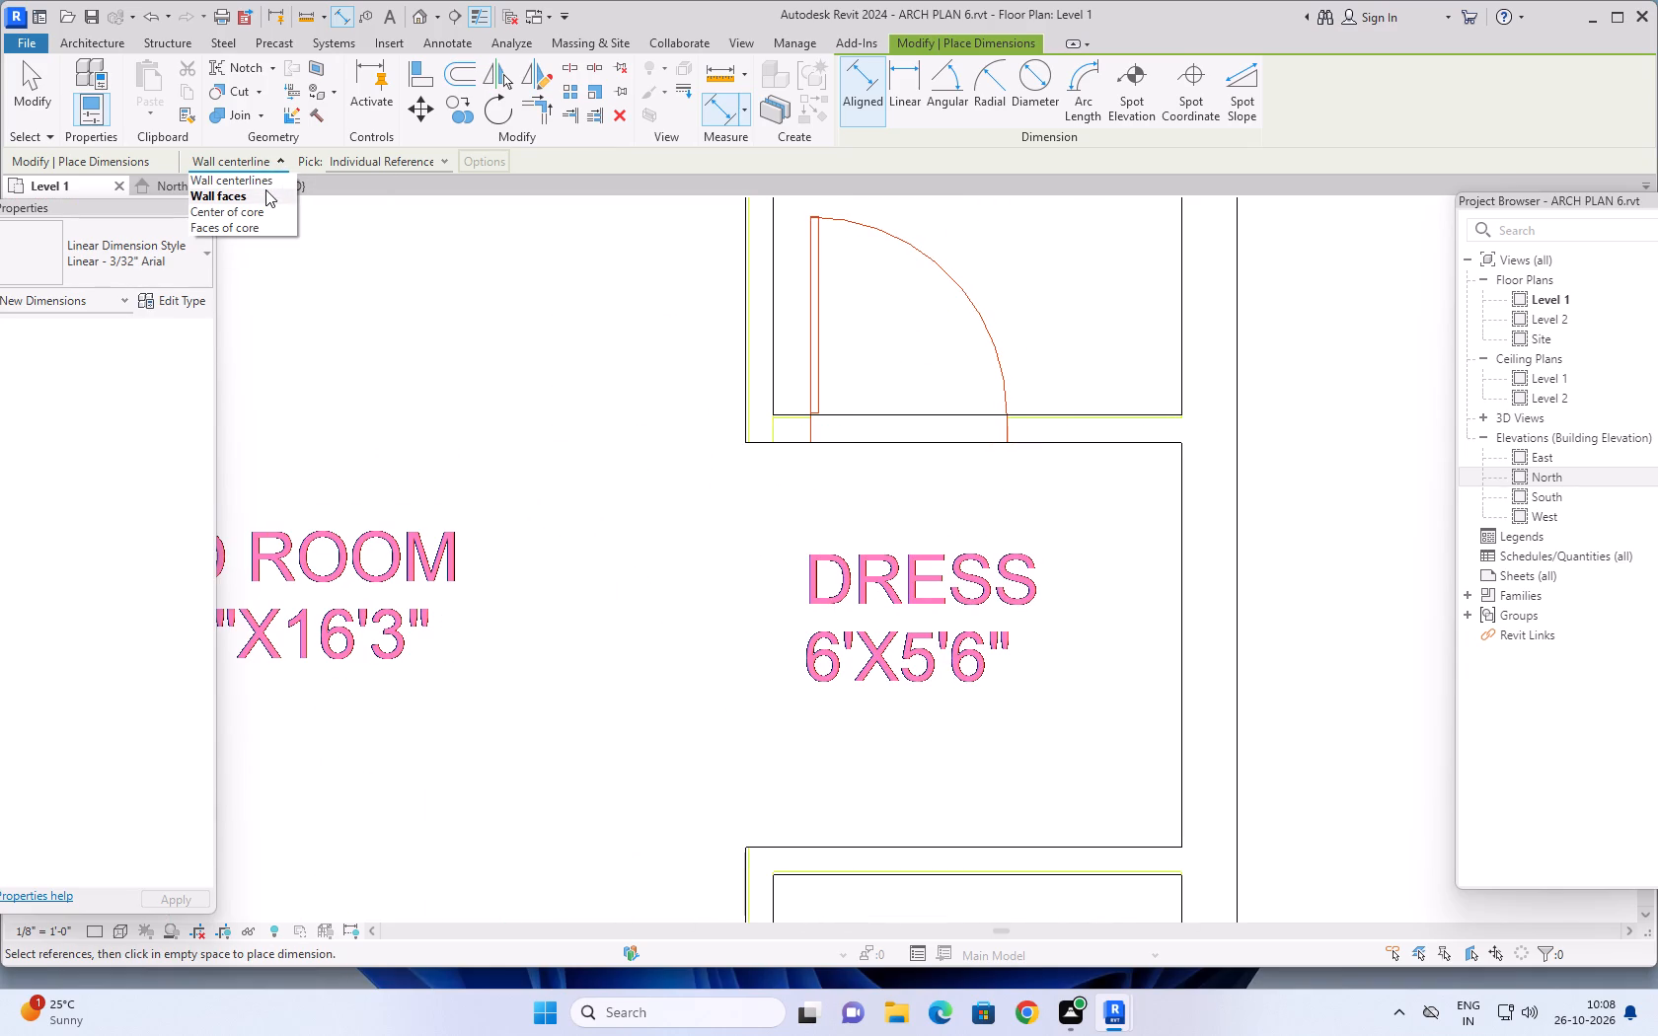
left_click(265, 189)
scroll(801, 406, "up", 4)
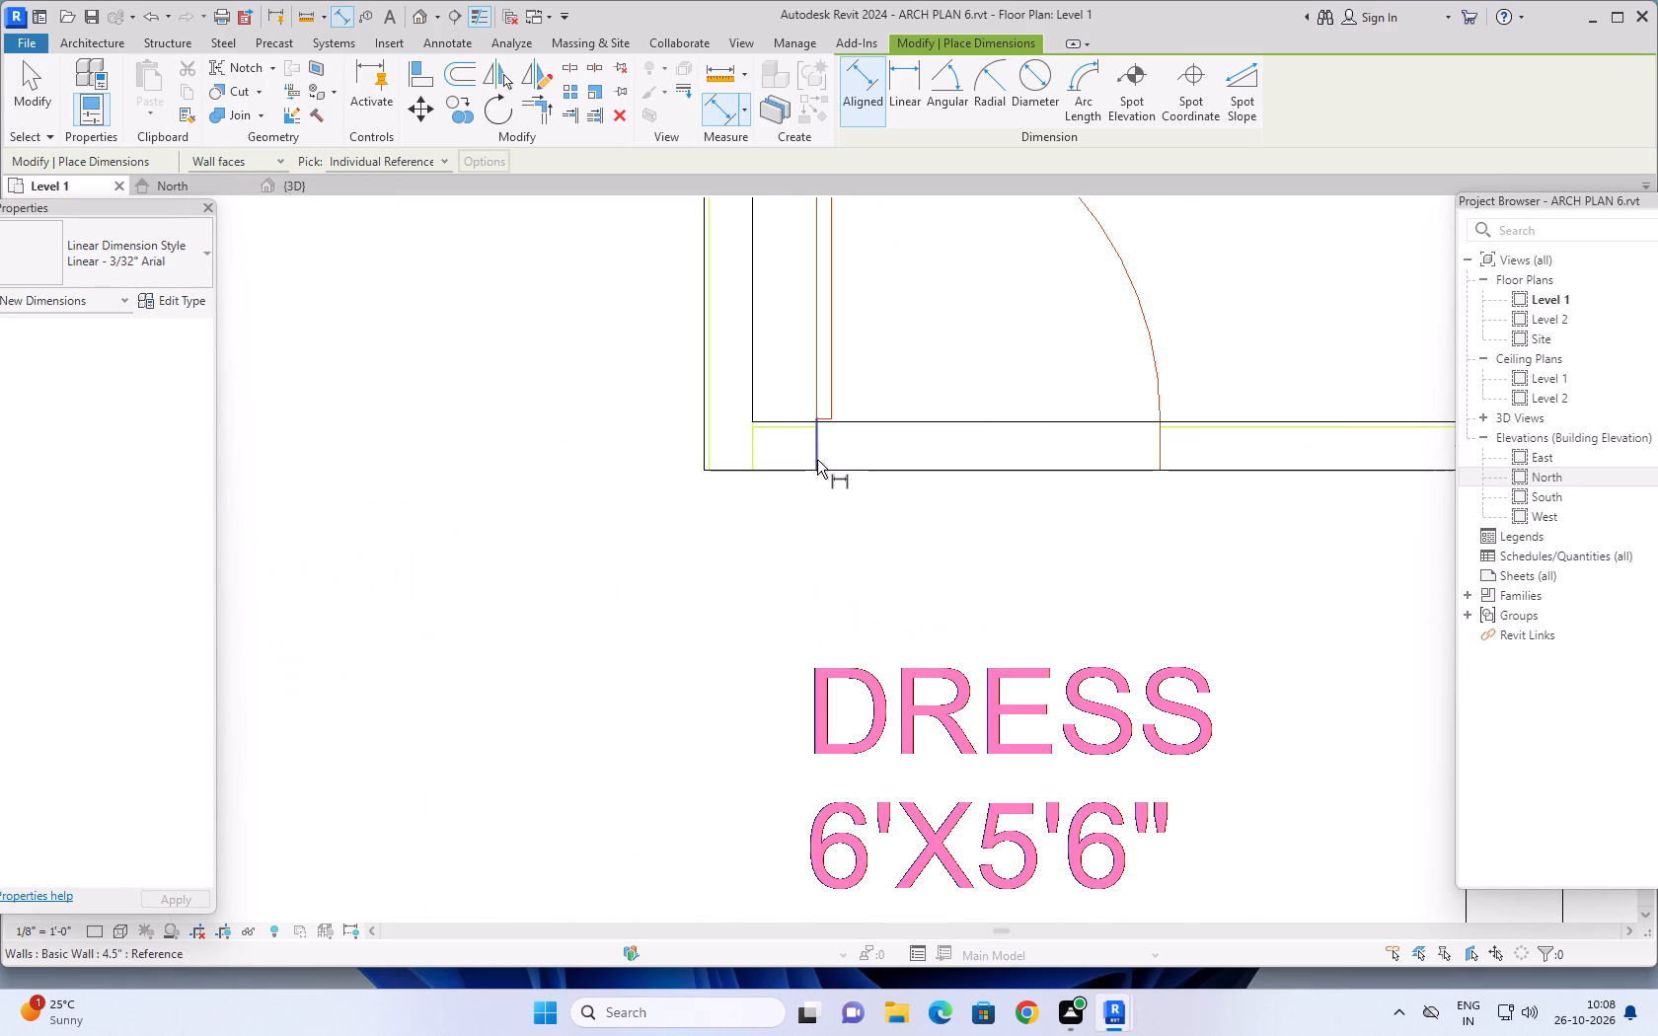
left_click(816, 462)
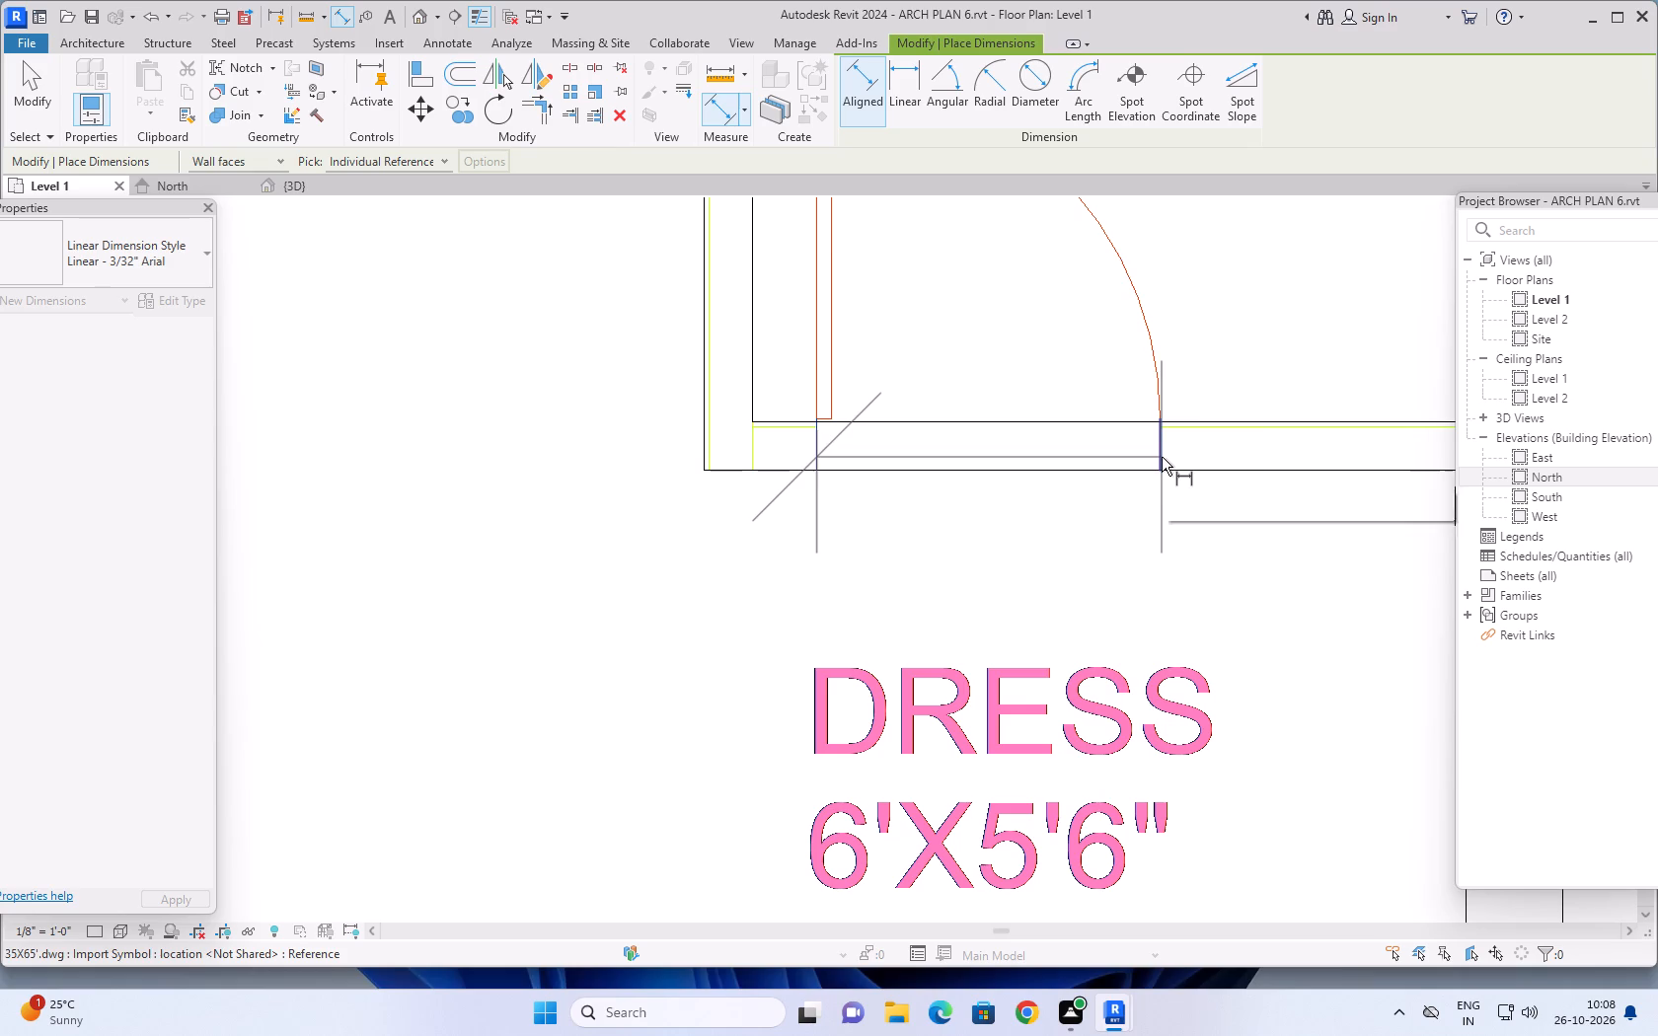
left_click(1162, 457)
scroll(1131, 535, "down", 6)
key("Escape")
Measure the opening width of the double door in the diagonal wall between the stair and the parking.
scroll(1135, 536, "down", 7)
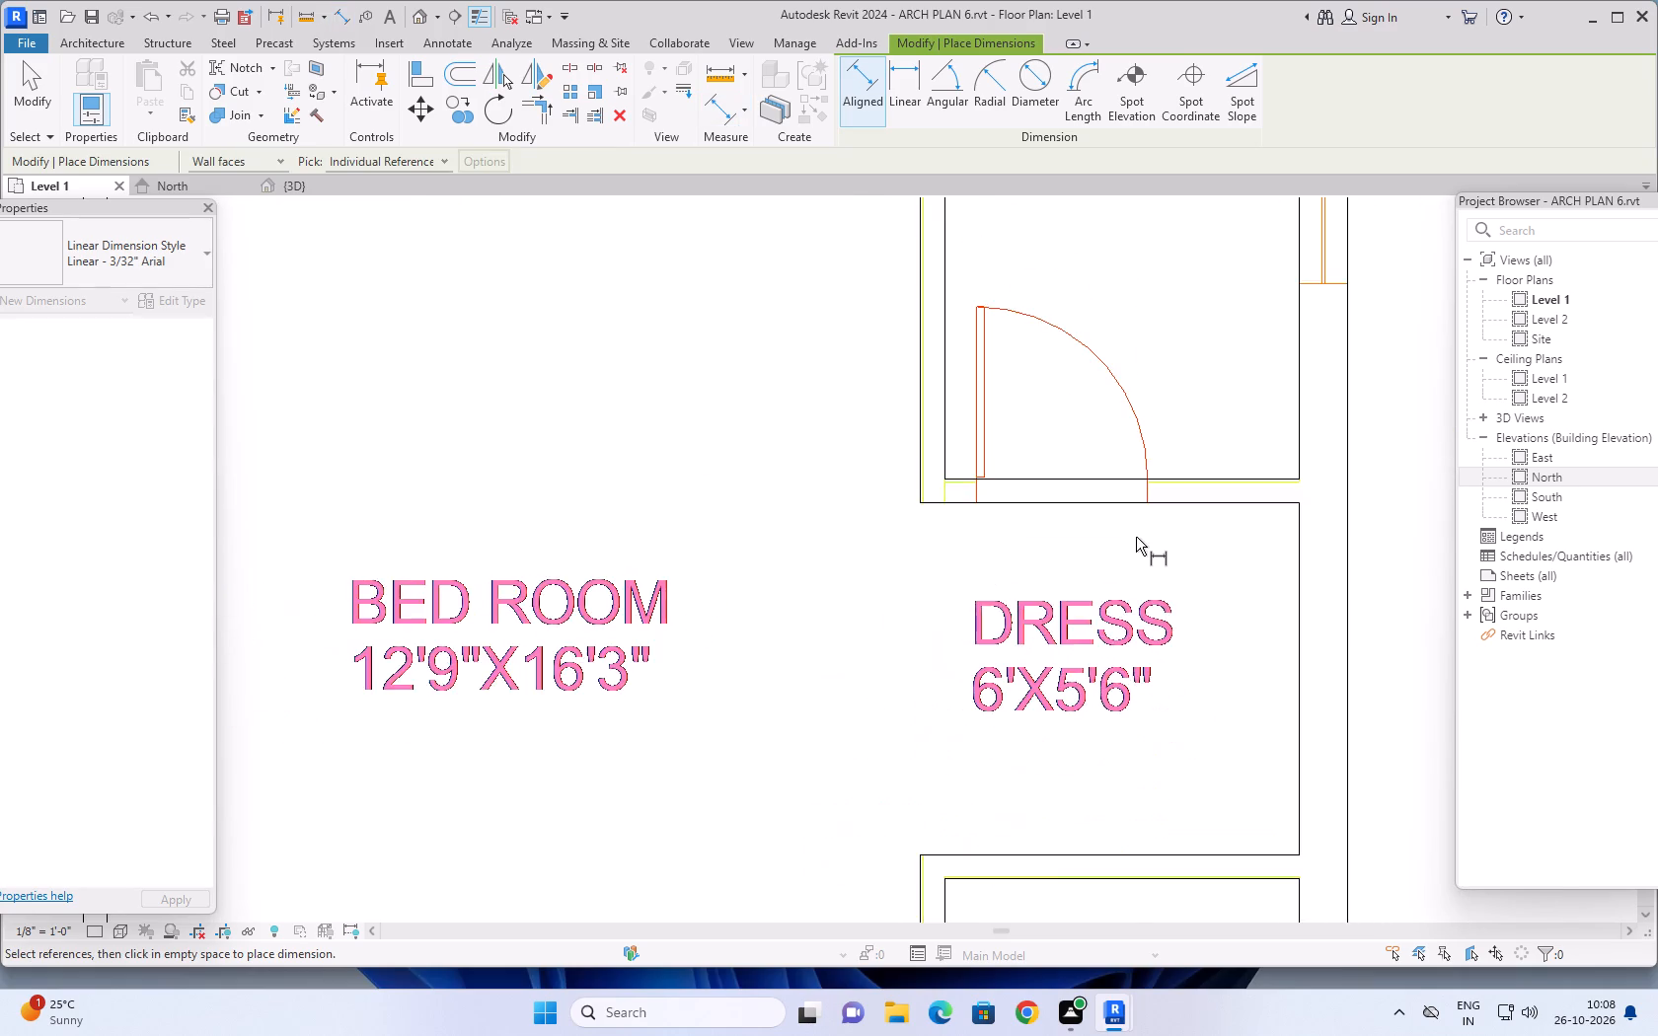
scroll(1136, 537, "down", 12)
middle_click_drag(1215, 528, 1148, 247)
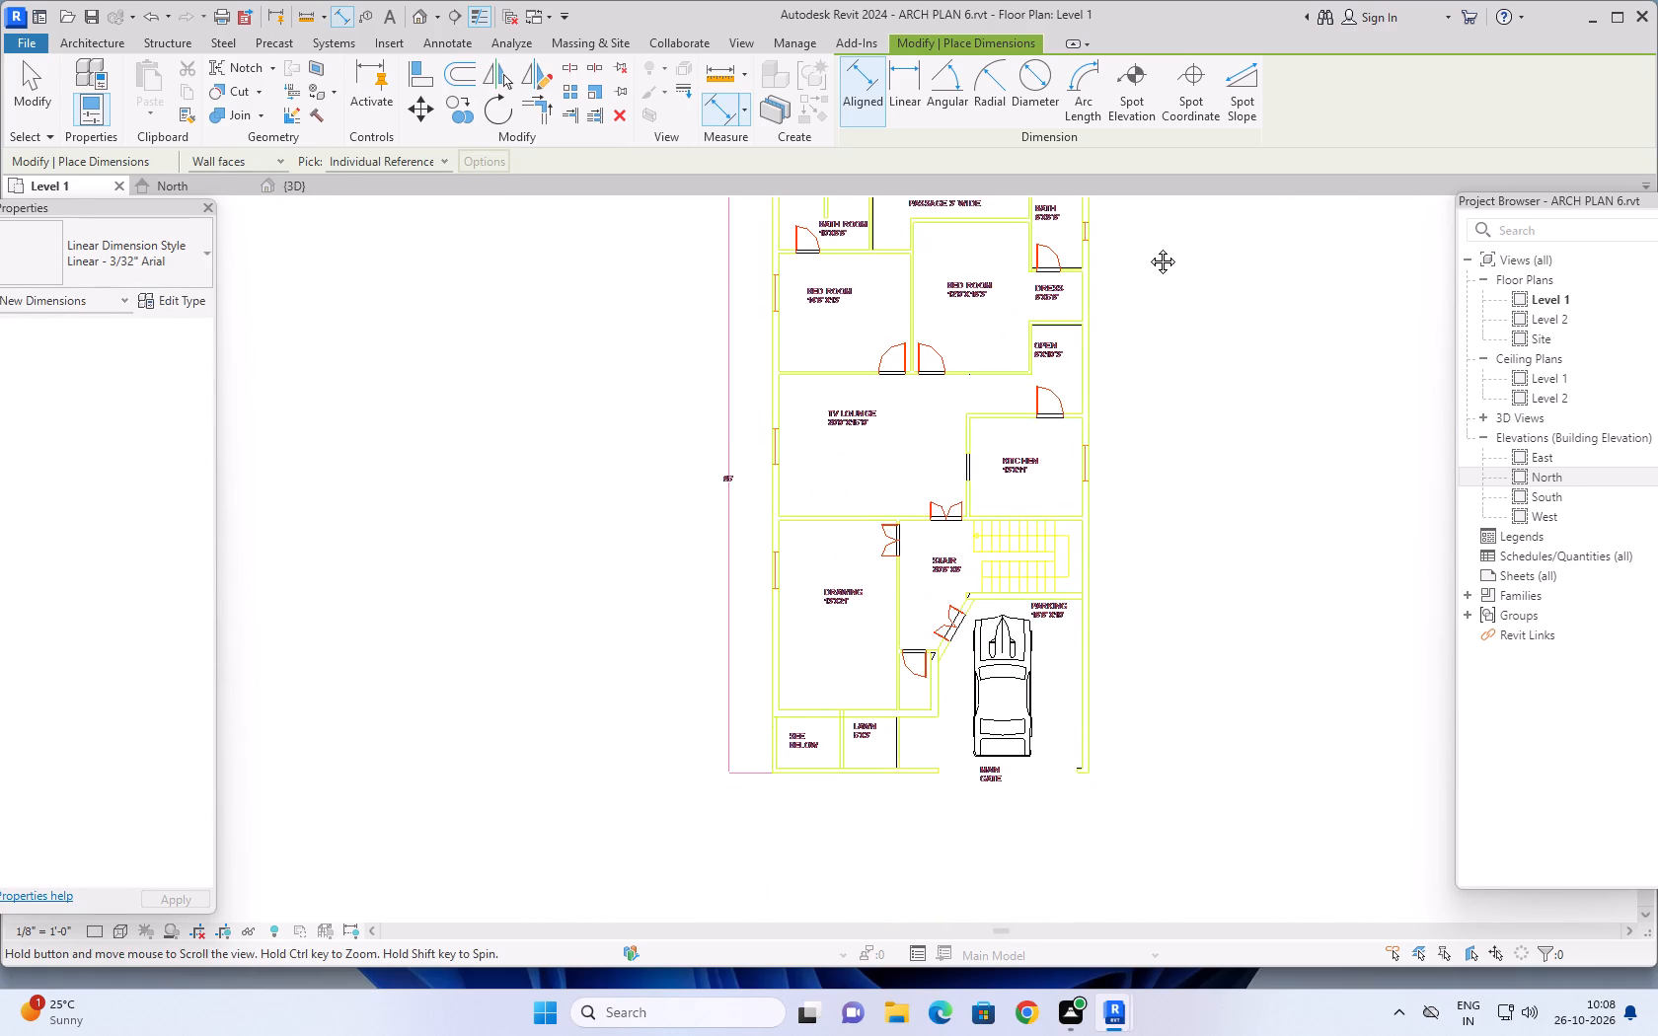
middle_click_drag(1148, 247, 1148, 248)
scroll(927, 581, "up", 3)
scroll(956, 685, "up", 6)
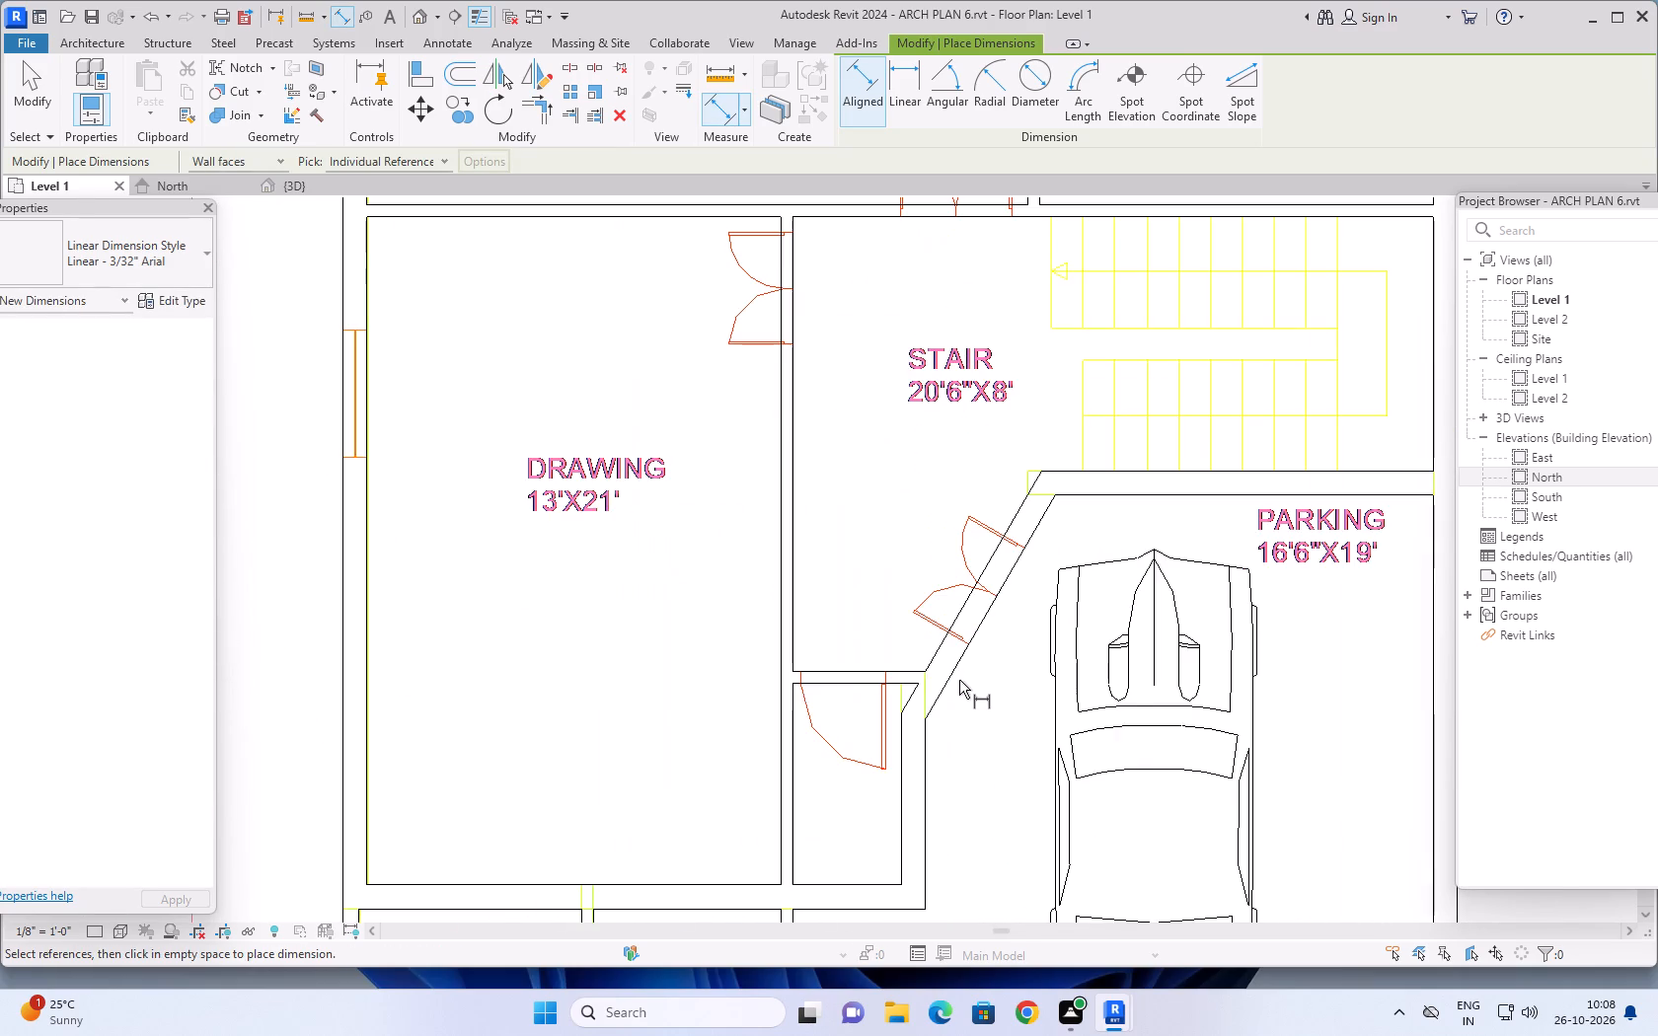
scroll(979, 639, "up", 4)
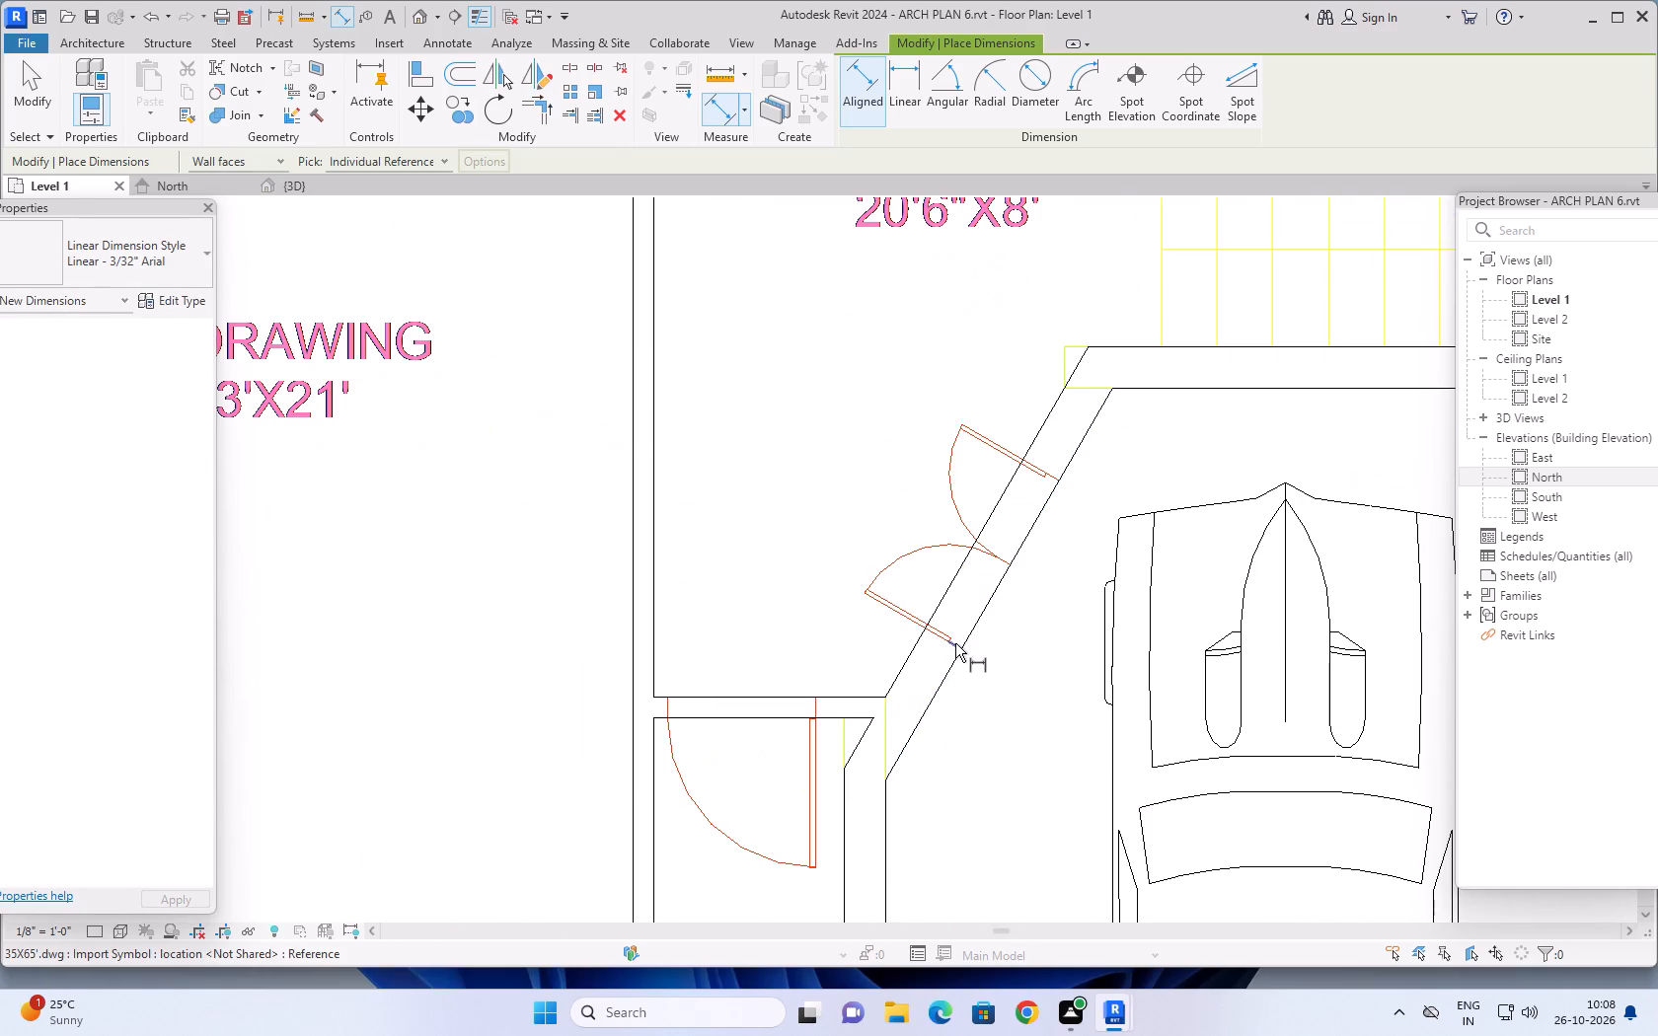
left_click(951, 646)
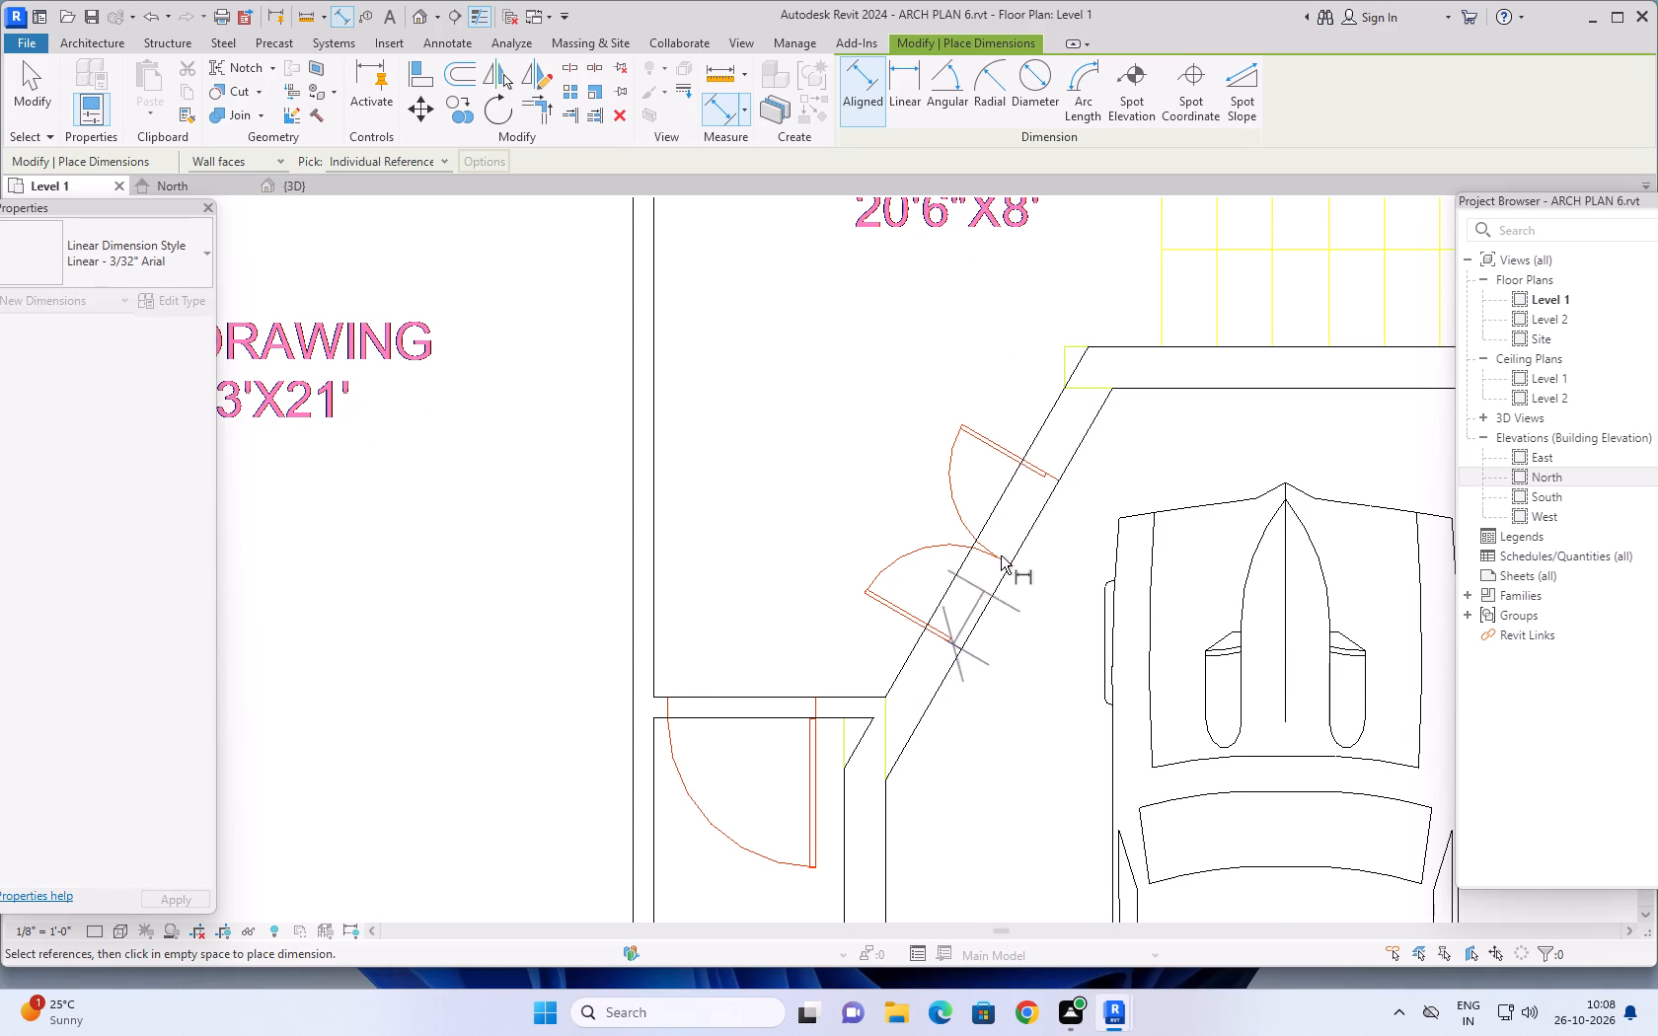
left_click(1051, 477)
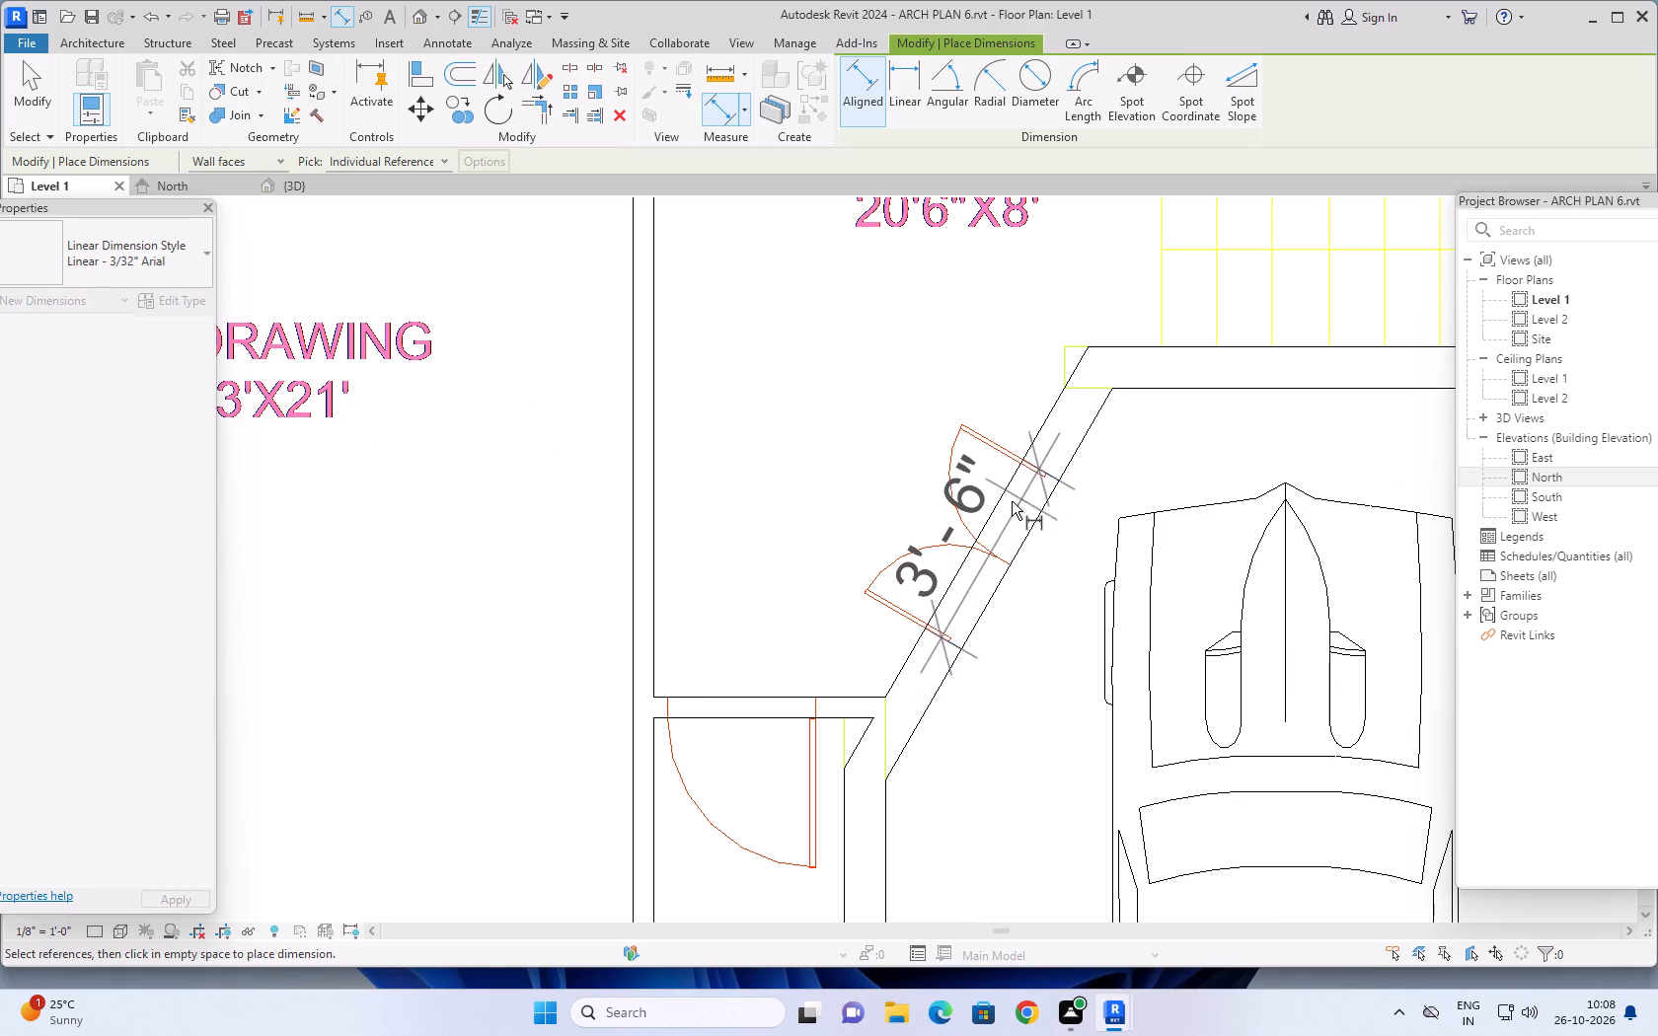
key("Escape")
Measure the opening width of the double door between the TV lounge and the stair area.
scroll(838, 498, "down", 4)
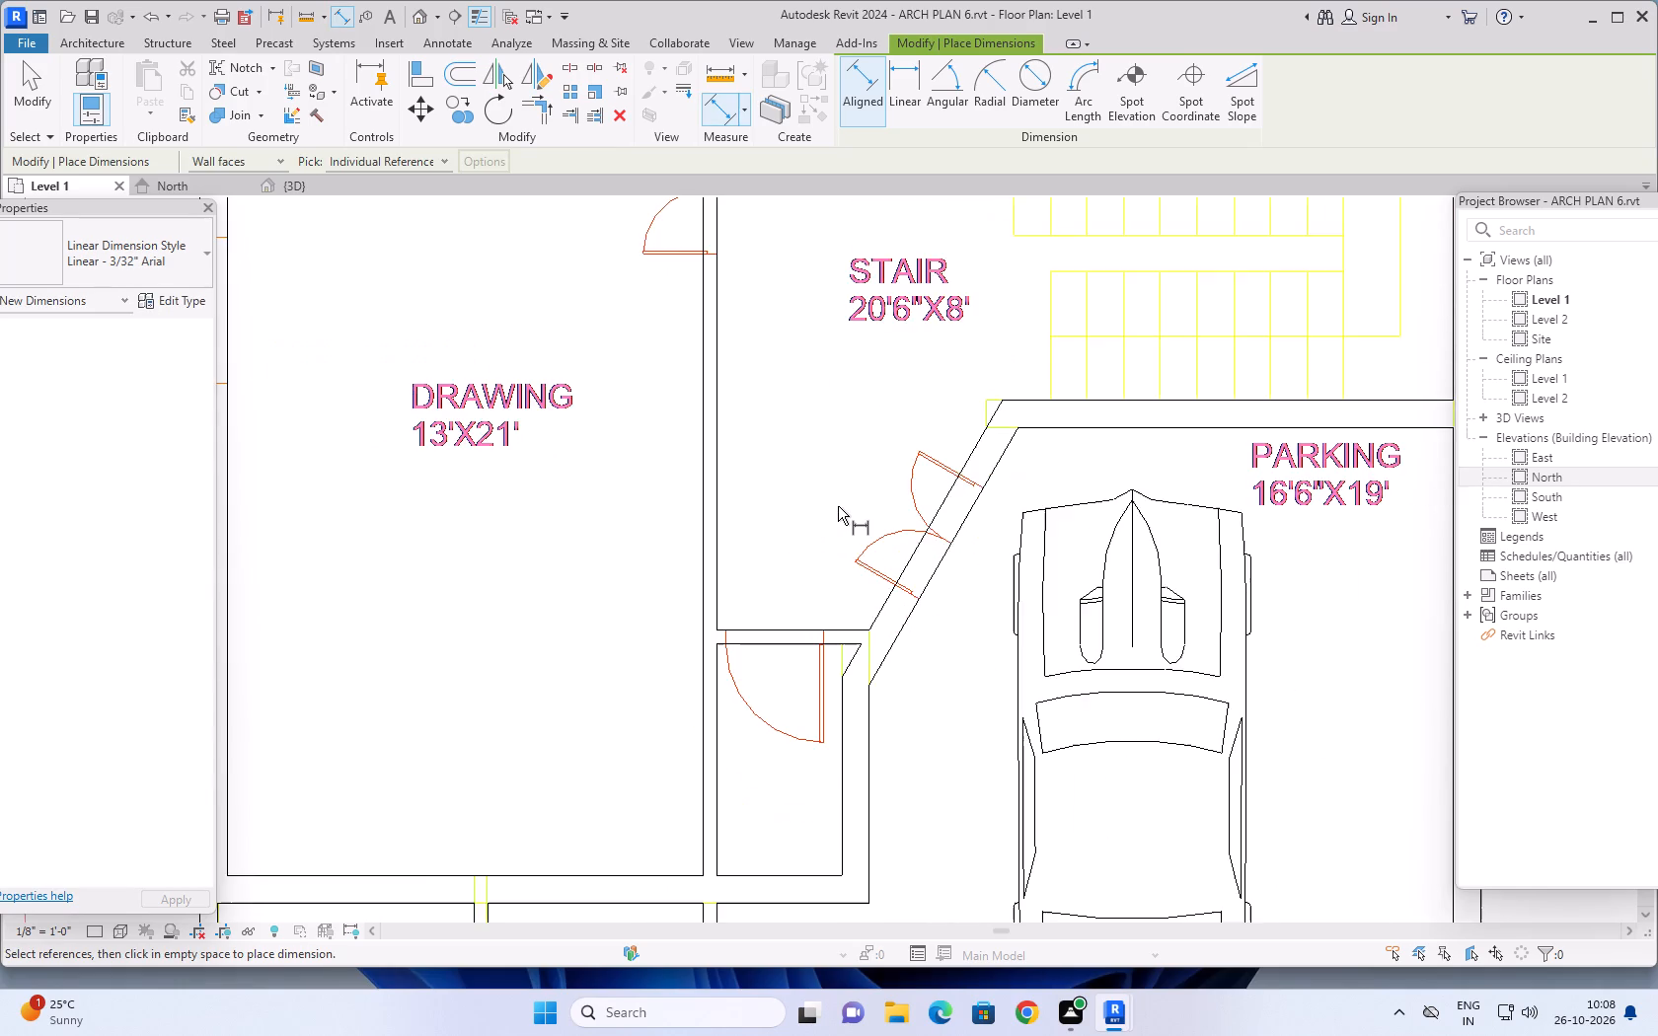
scroll(838, 507, "down", 3)
scroll(839, 317, "up", 1)
middle_click_drag(837, 316, 808, 533)
scroll(815, 443, "up", 9)
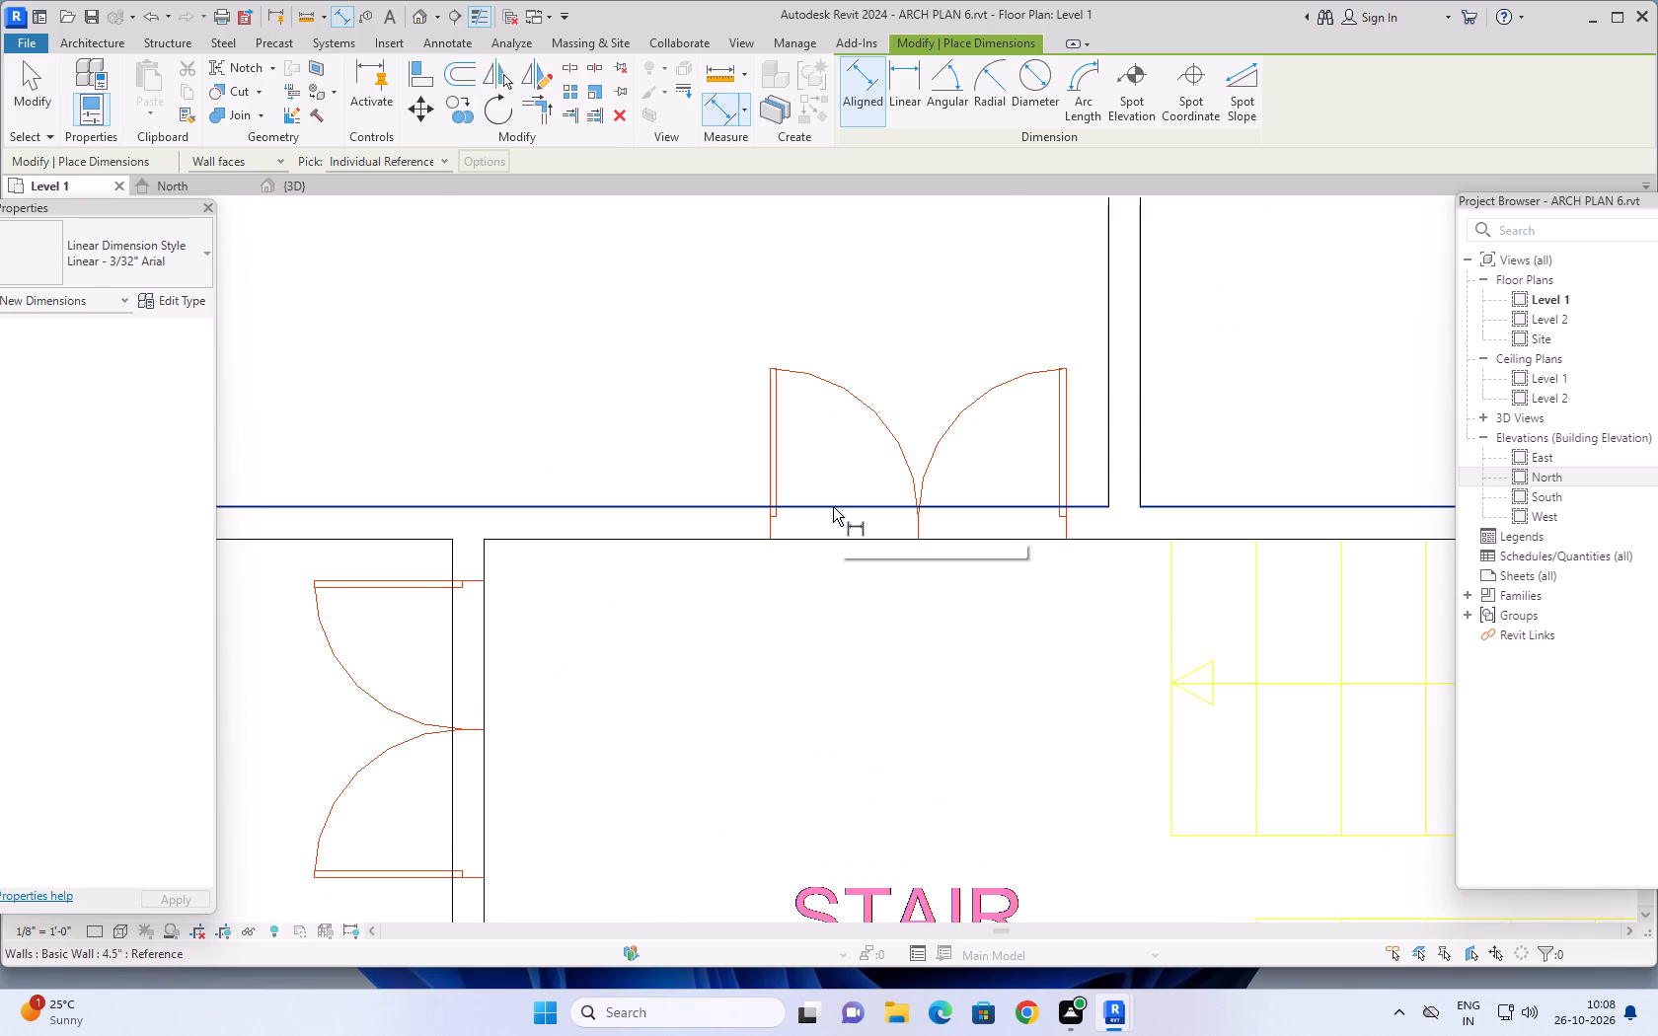
left_click(767, 531)
left_click(1065, 523)
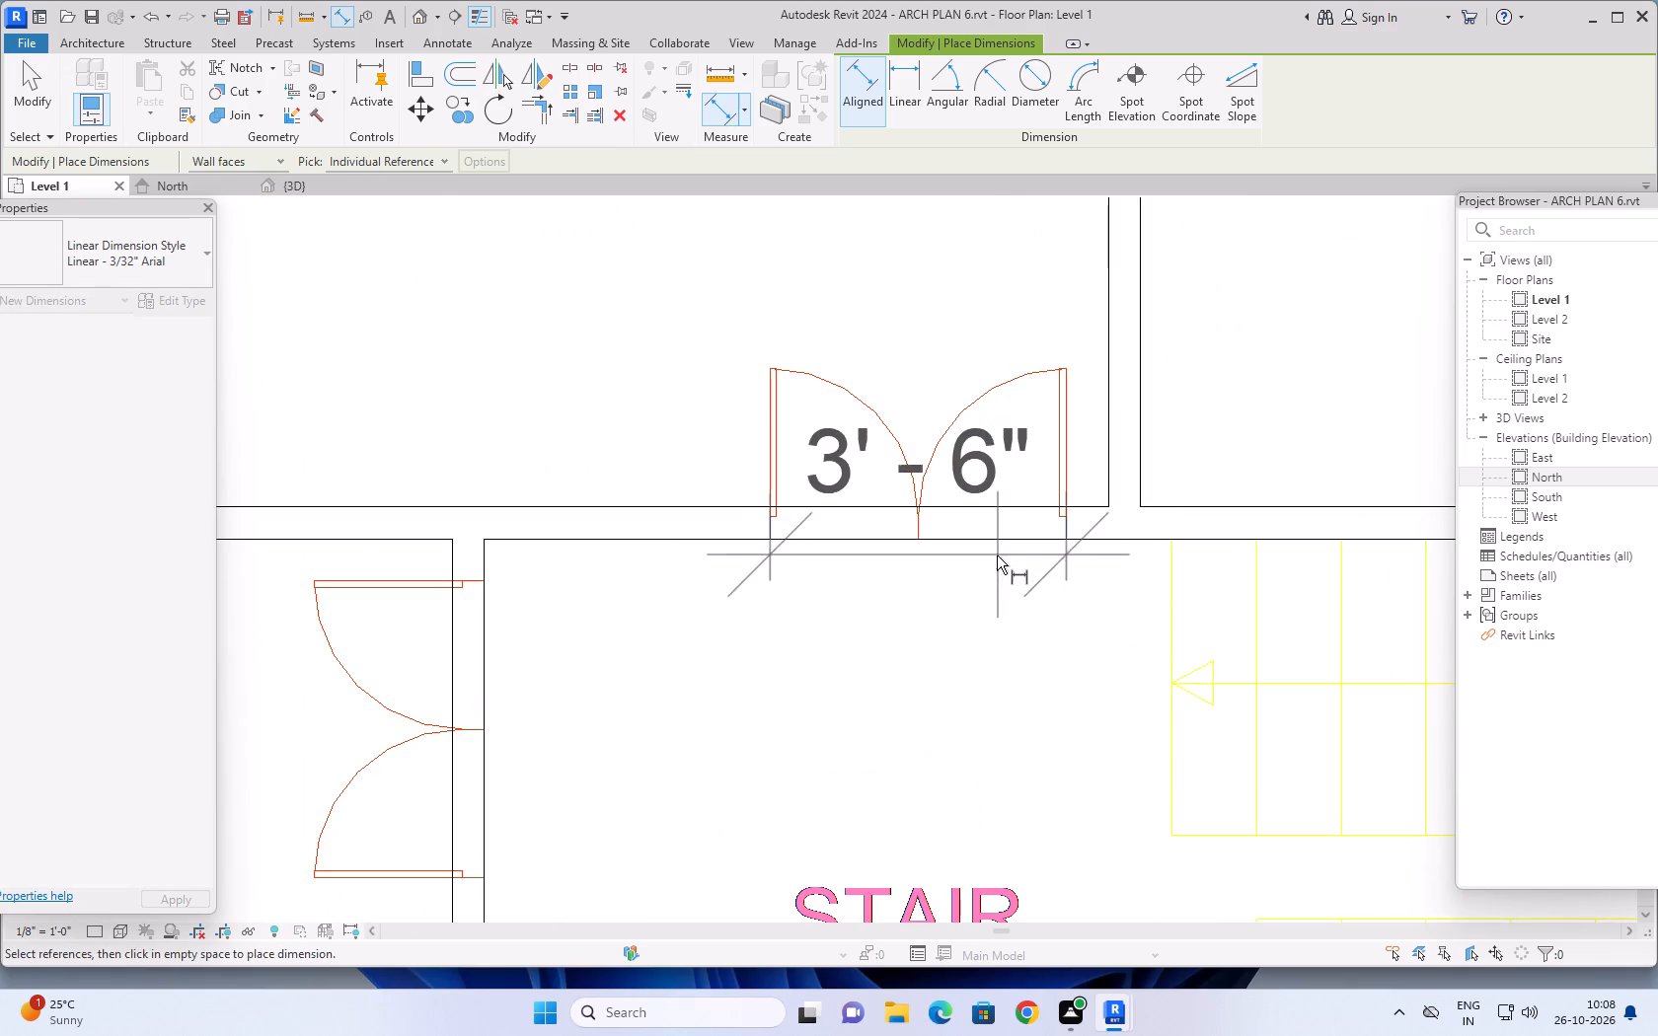
key("Escape")
Measure the opening width of the single door in the 4.5" wall at the south end of the stair area.
scroll(984, 585, "down", 12)
middle_click_drag(925, 626, 887, 384)
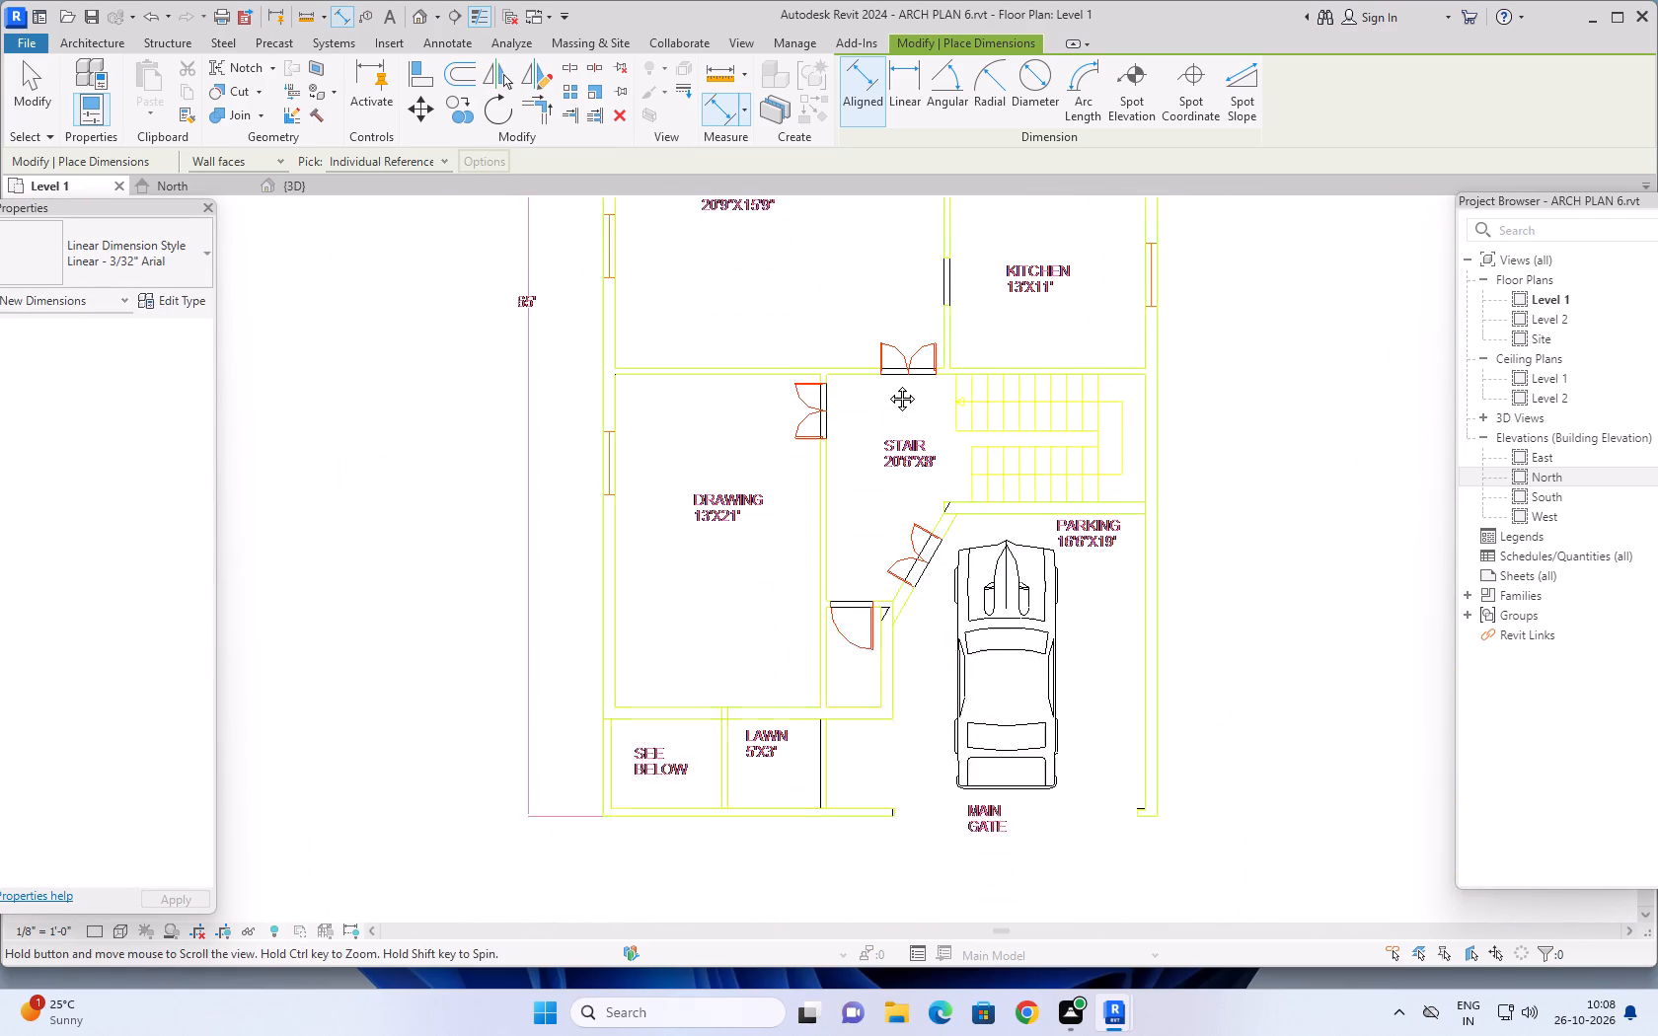
middle_click_drag(887, 384, 885, 366)
scroll(857, 566, "up", 12)
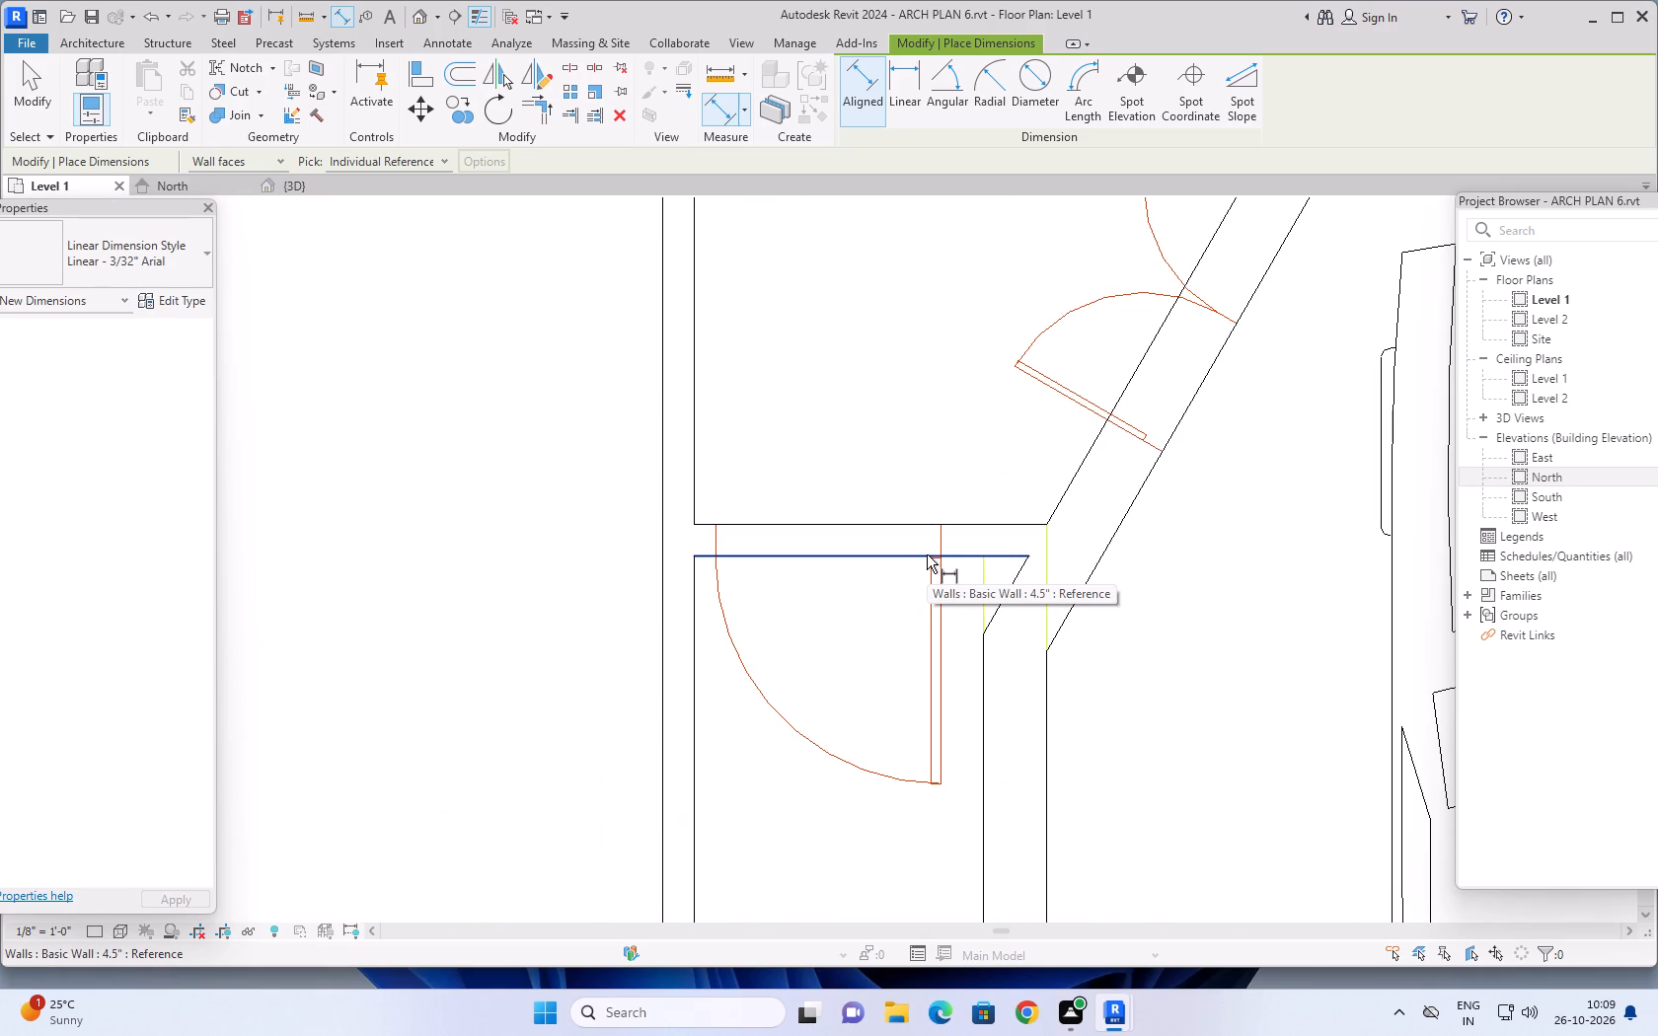
scroll(937, 546, "up", 4)
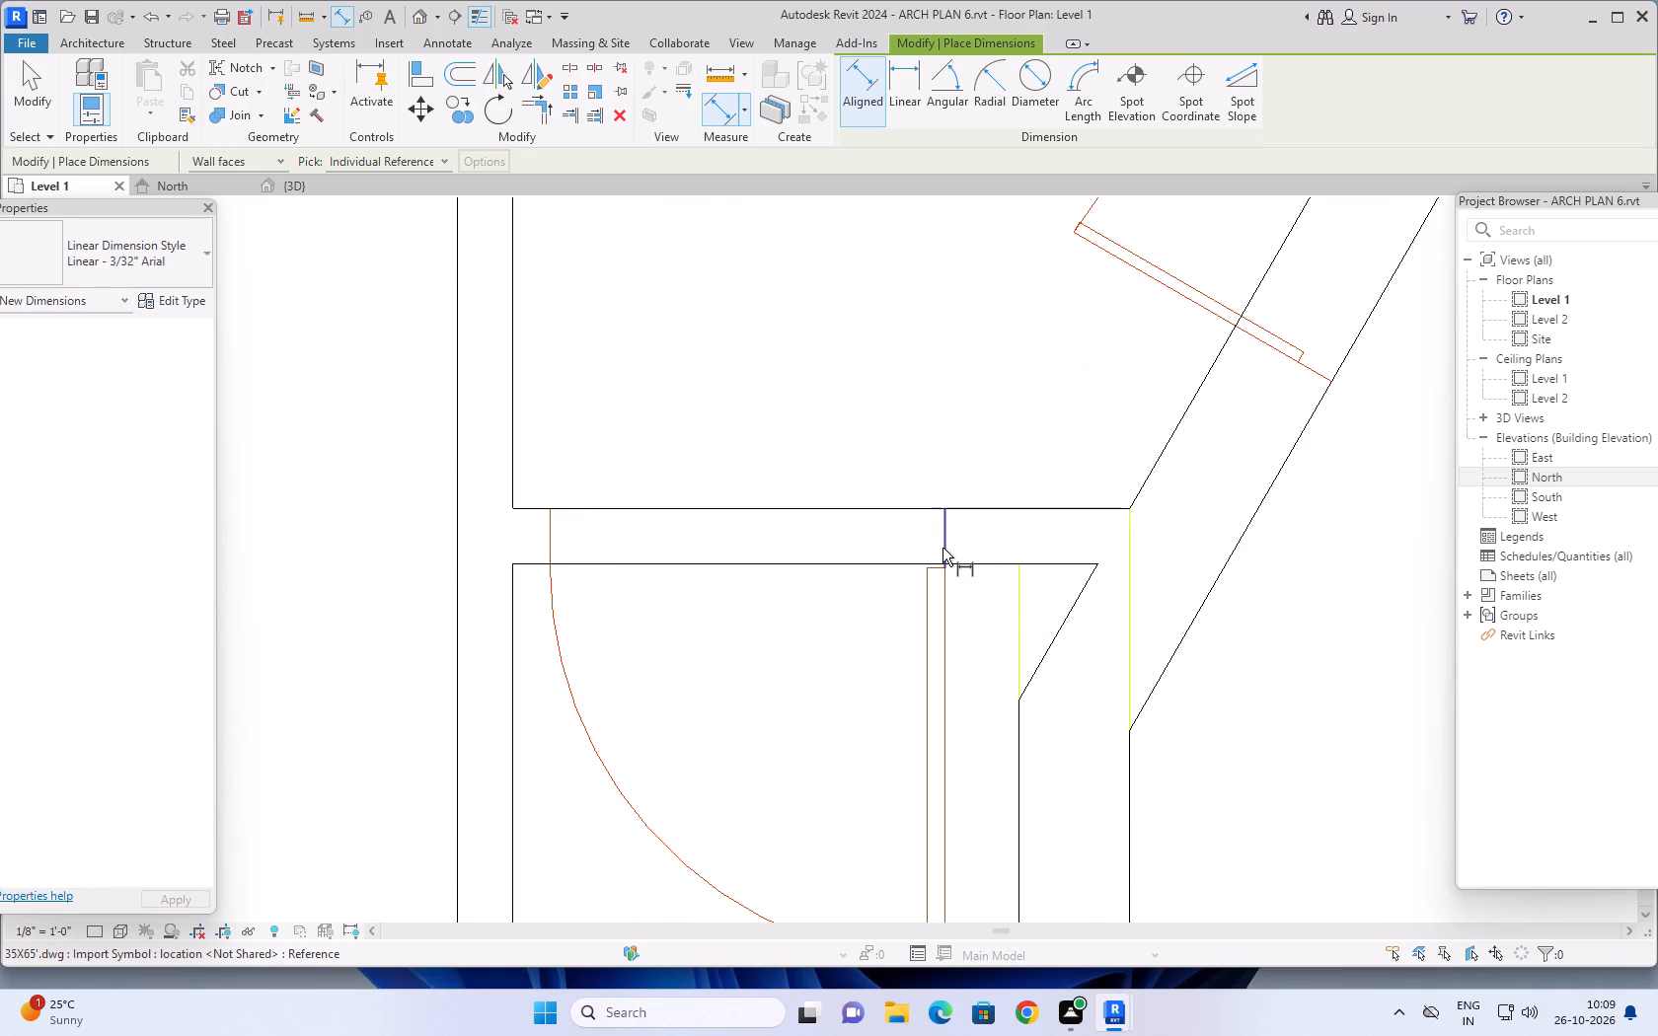
left_click(942, 548)
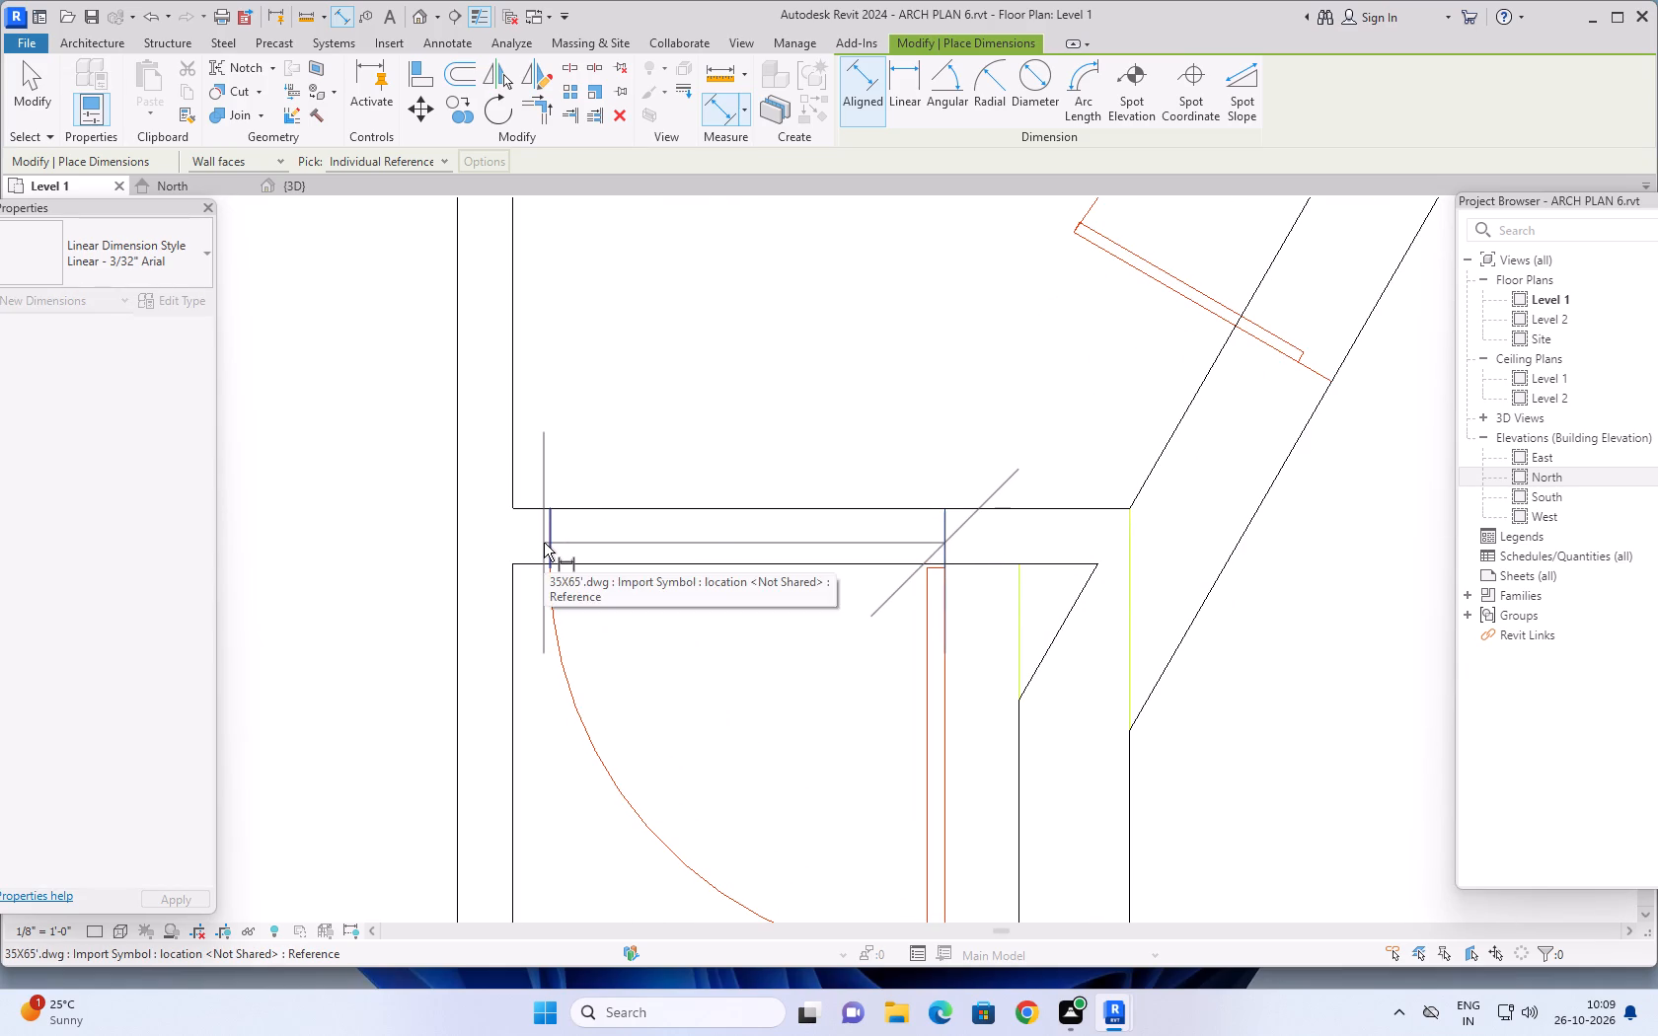
left_click(549, 543)
key("Escape")
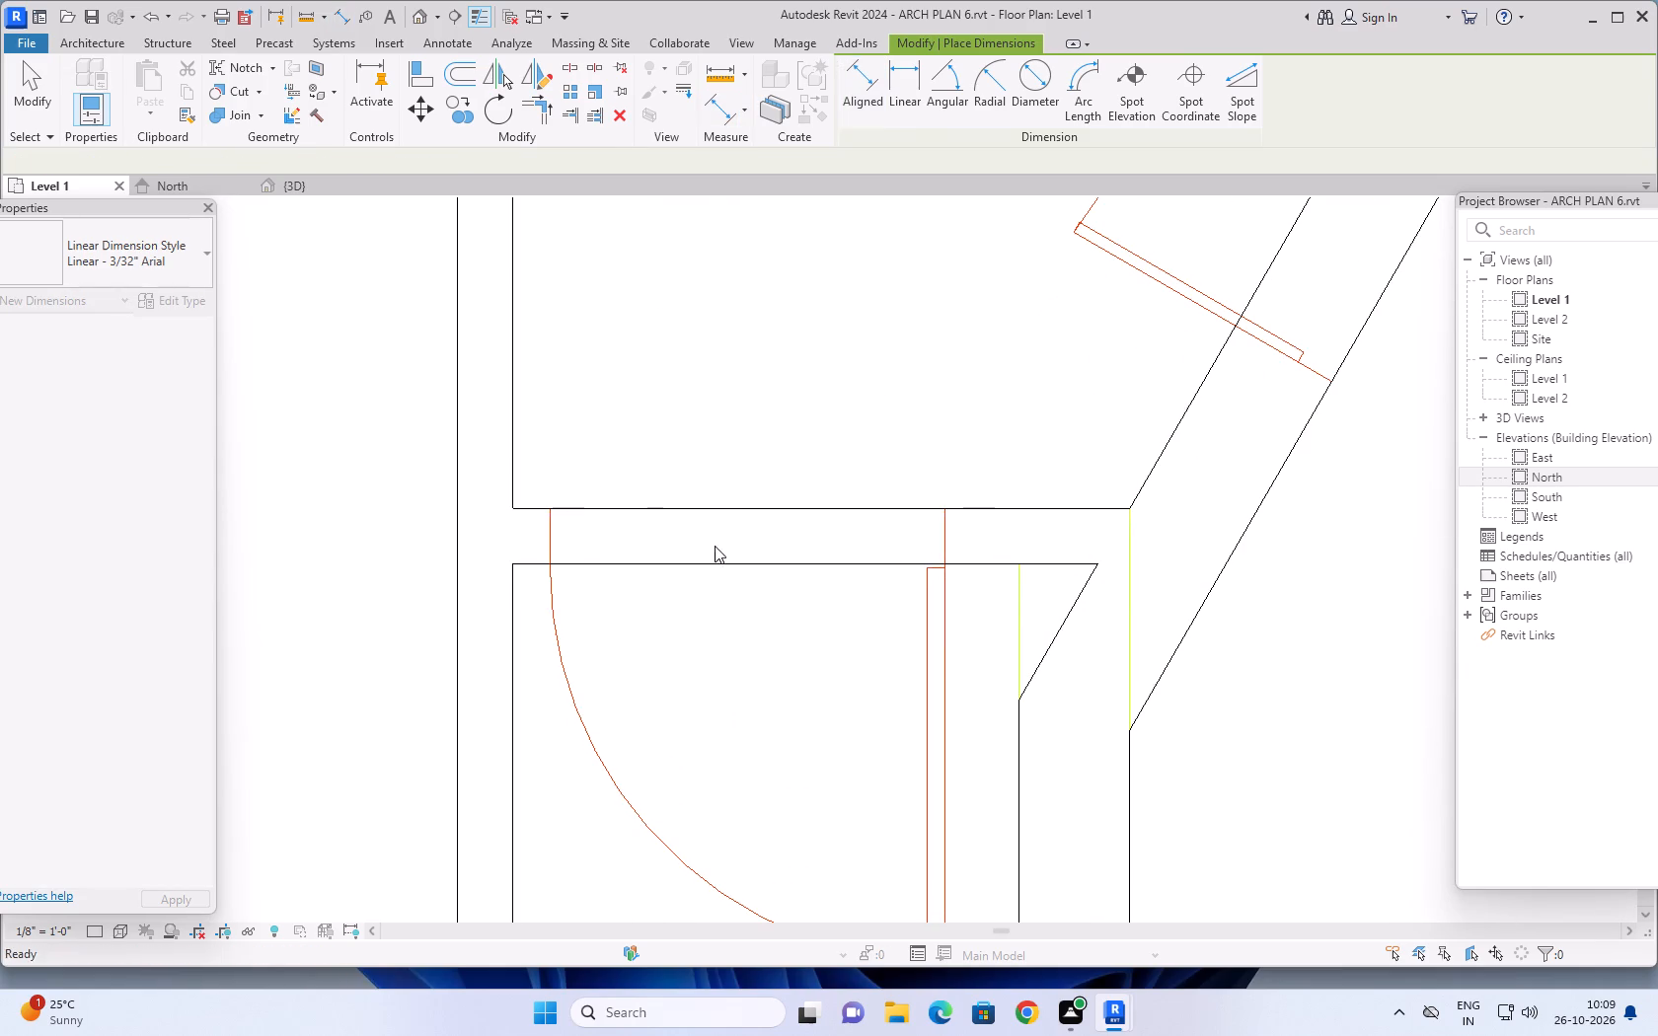
Look over the Level 1 plan's door openings, from the lawn and parking end up to the bath and passage end.
scroll(721, 558, "down", 18)
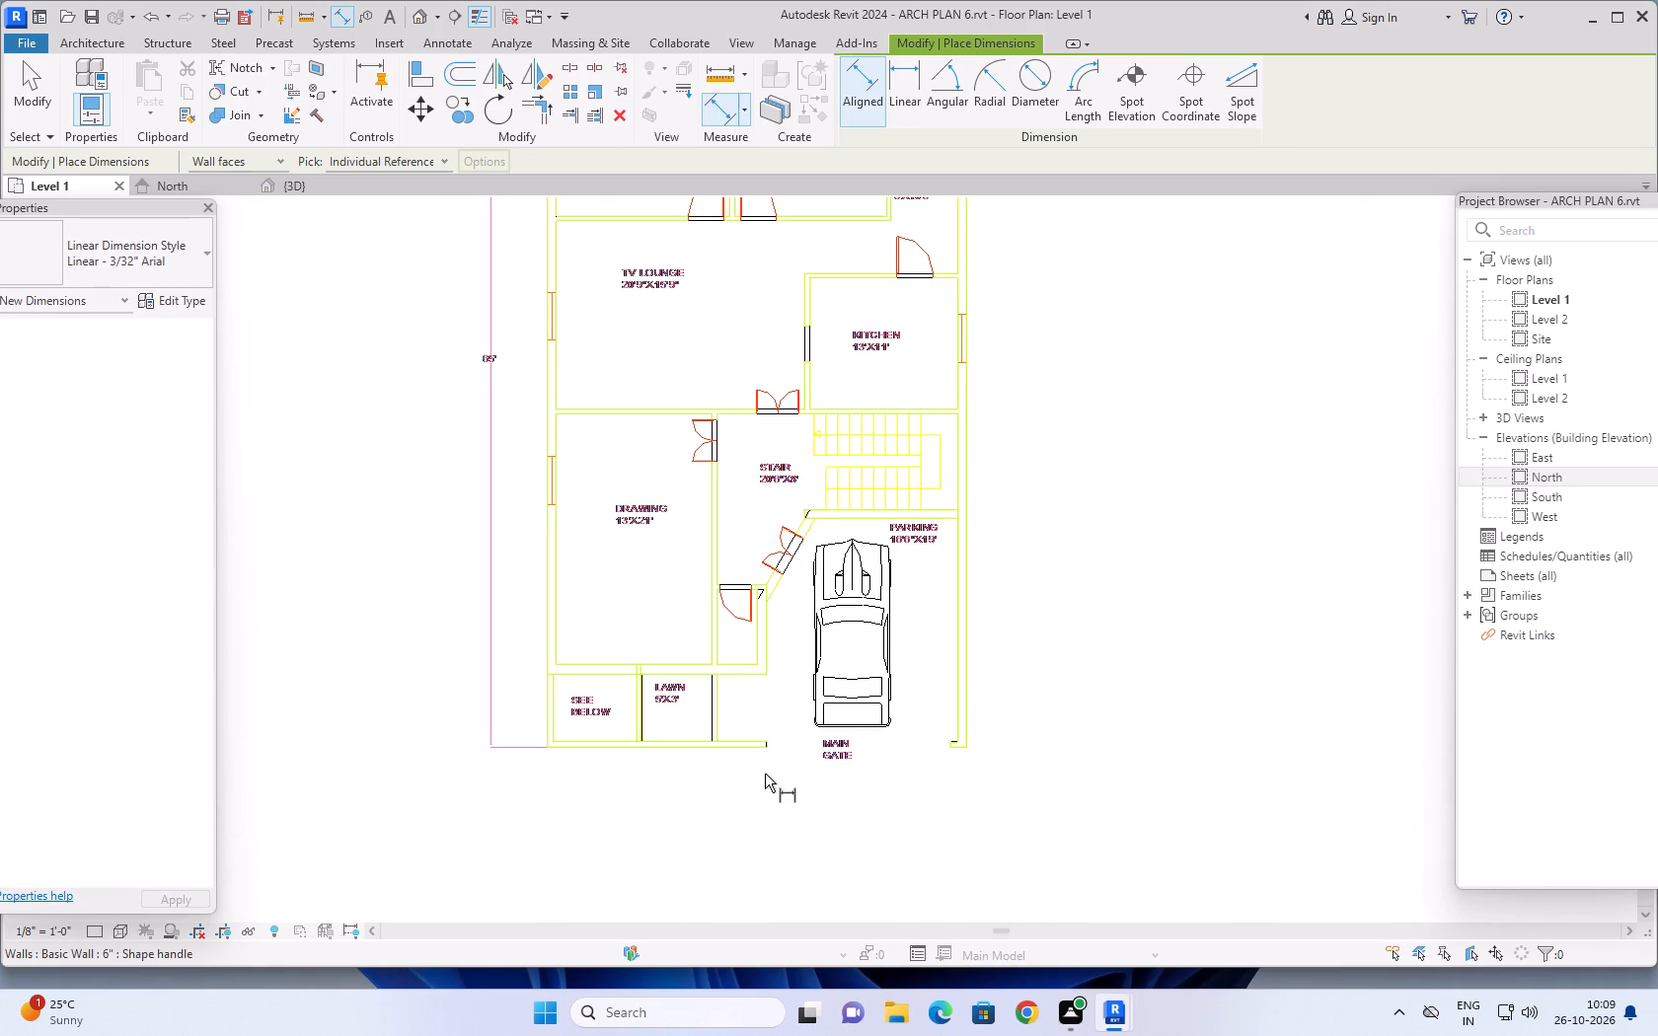
scroll(589, 674, "up", 5)
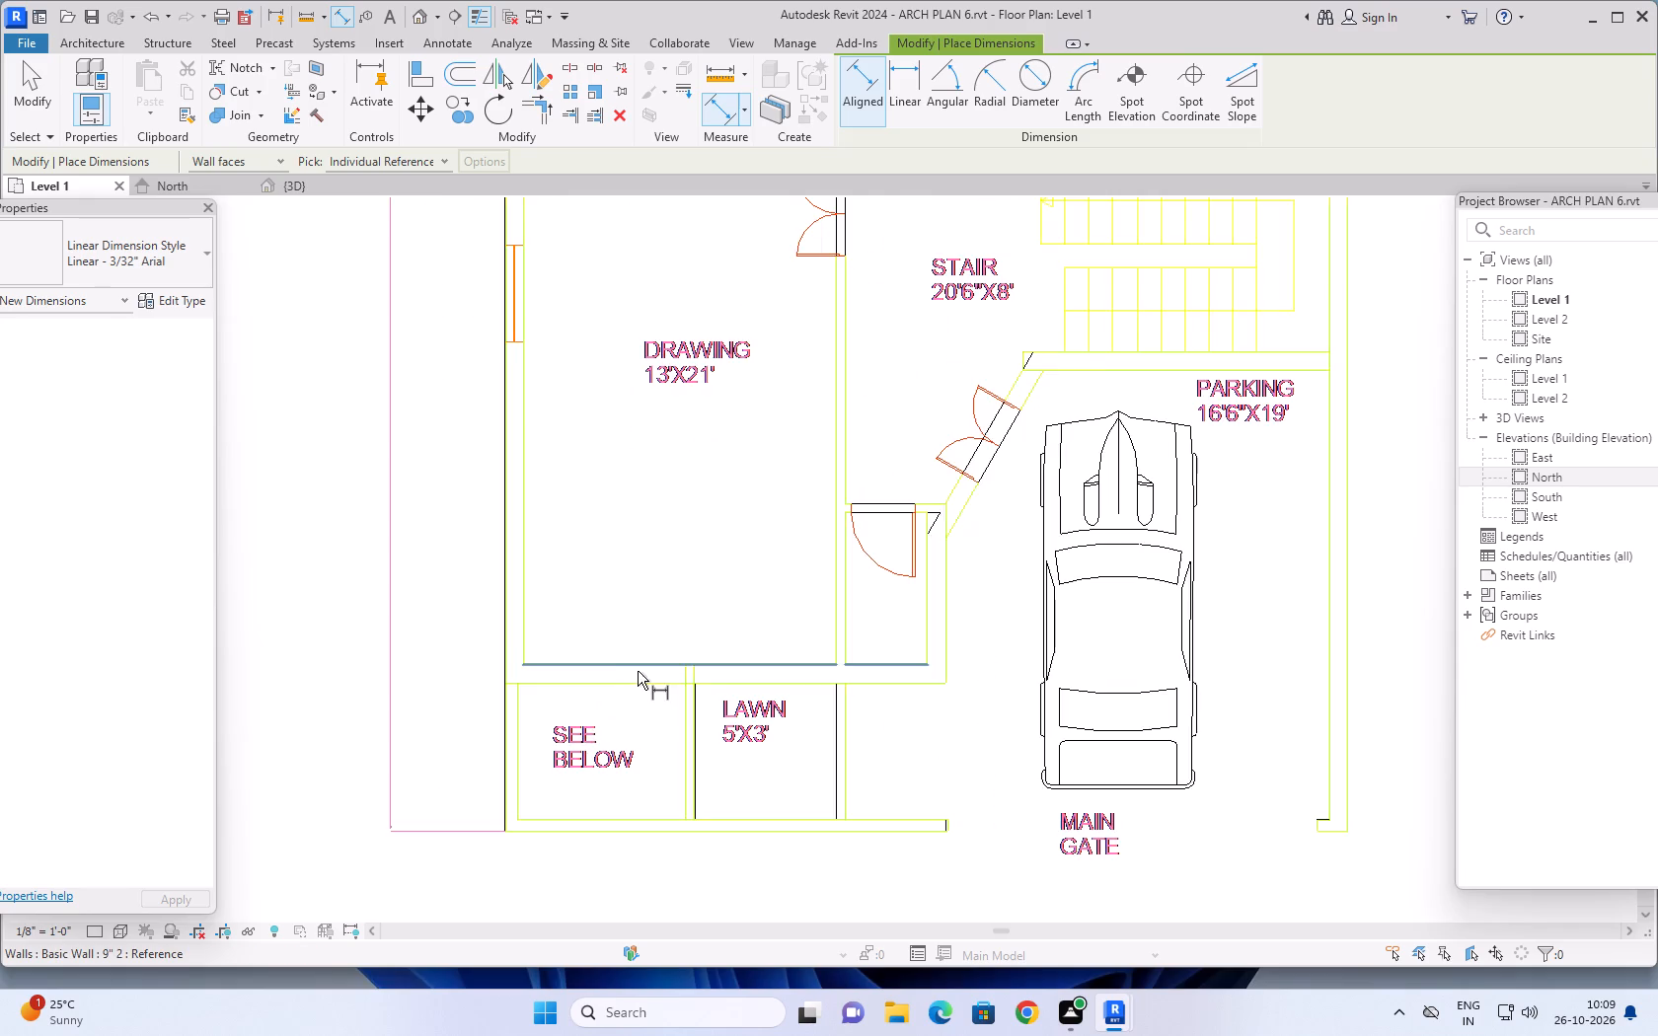
scroll(638, 671, "up", 5)
scroll(638, 671, "down", 6)
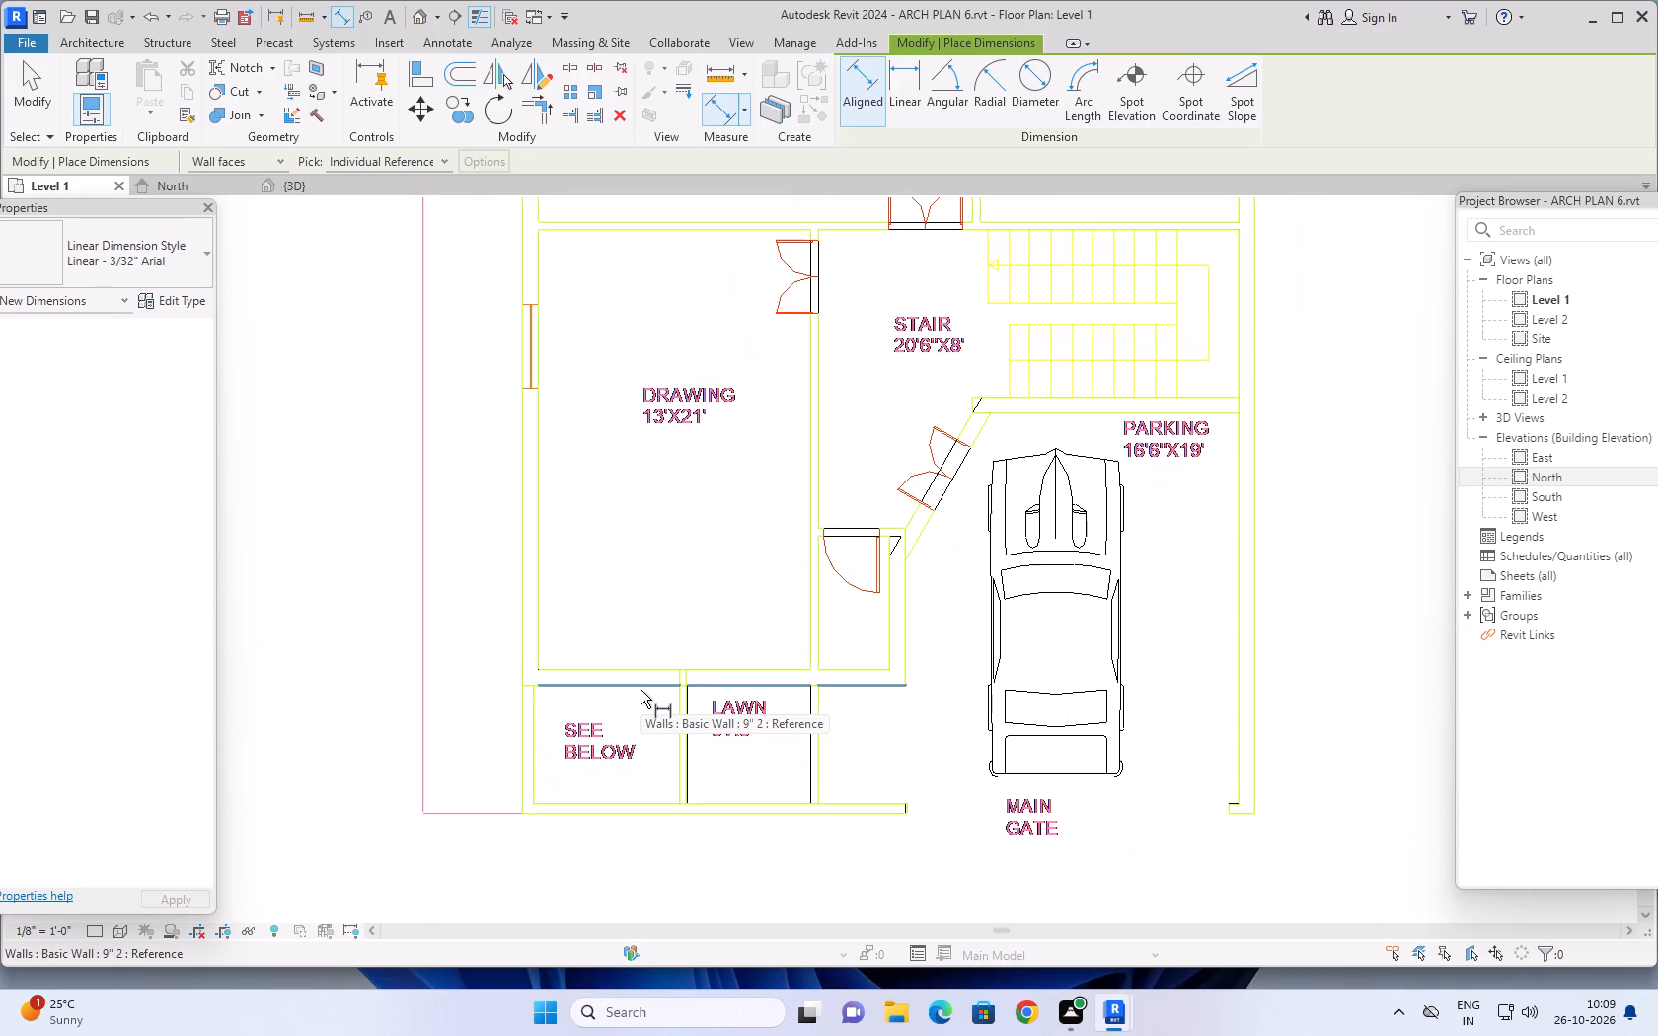
scroll(598, 704, "up", 5)
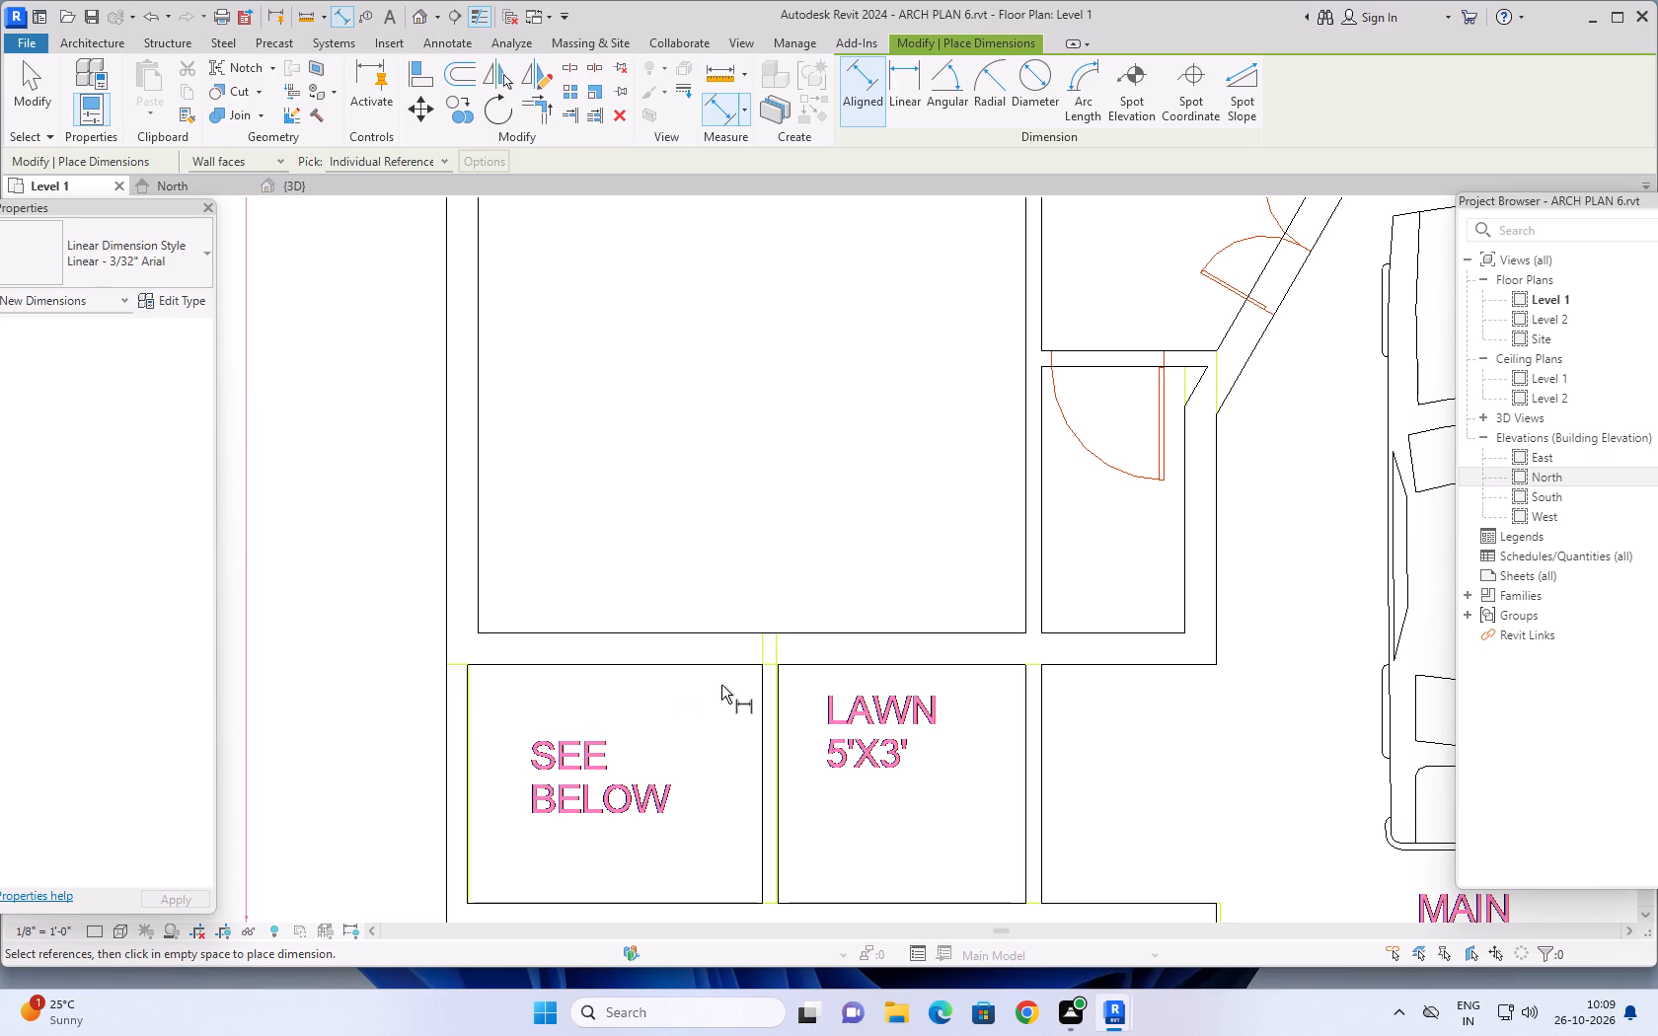
scroll(778, 618, "down", 2)
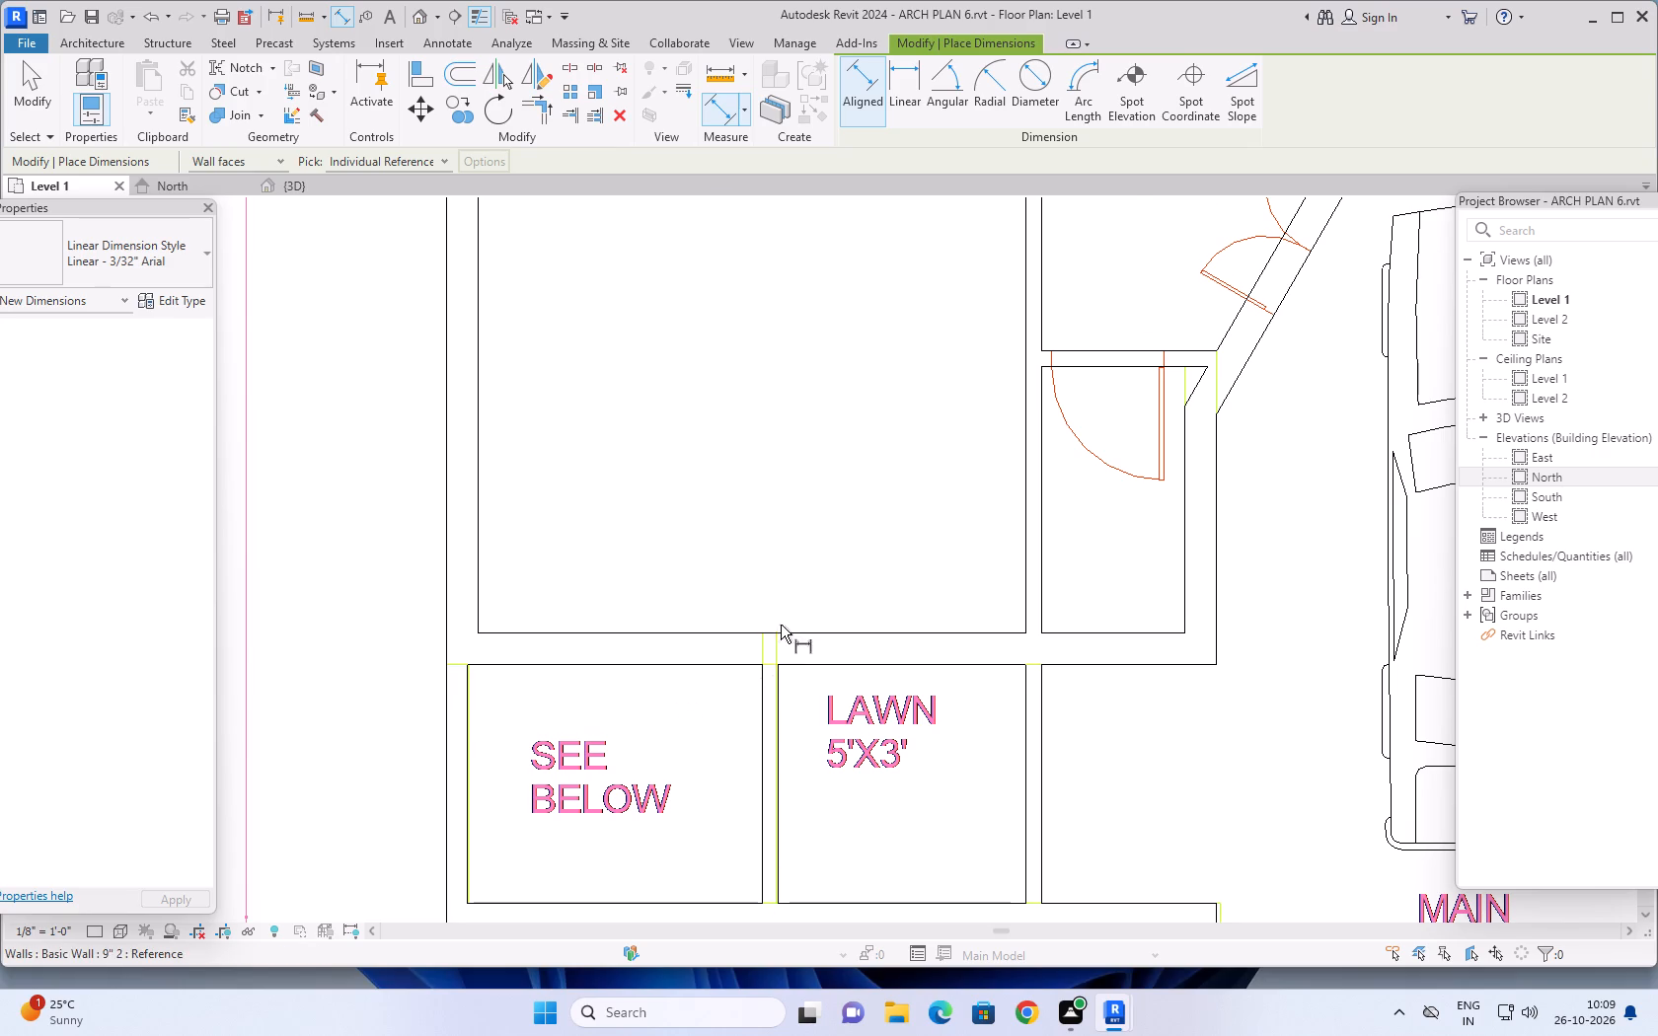
scroll(781, 625, "down", 8)
scroll(896, 543, "up", 5)
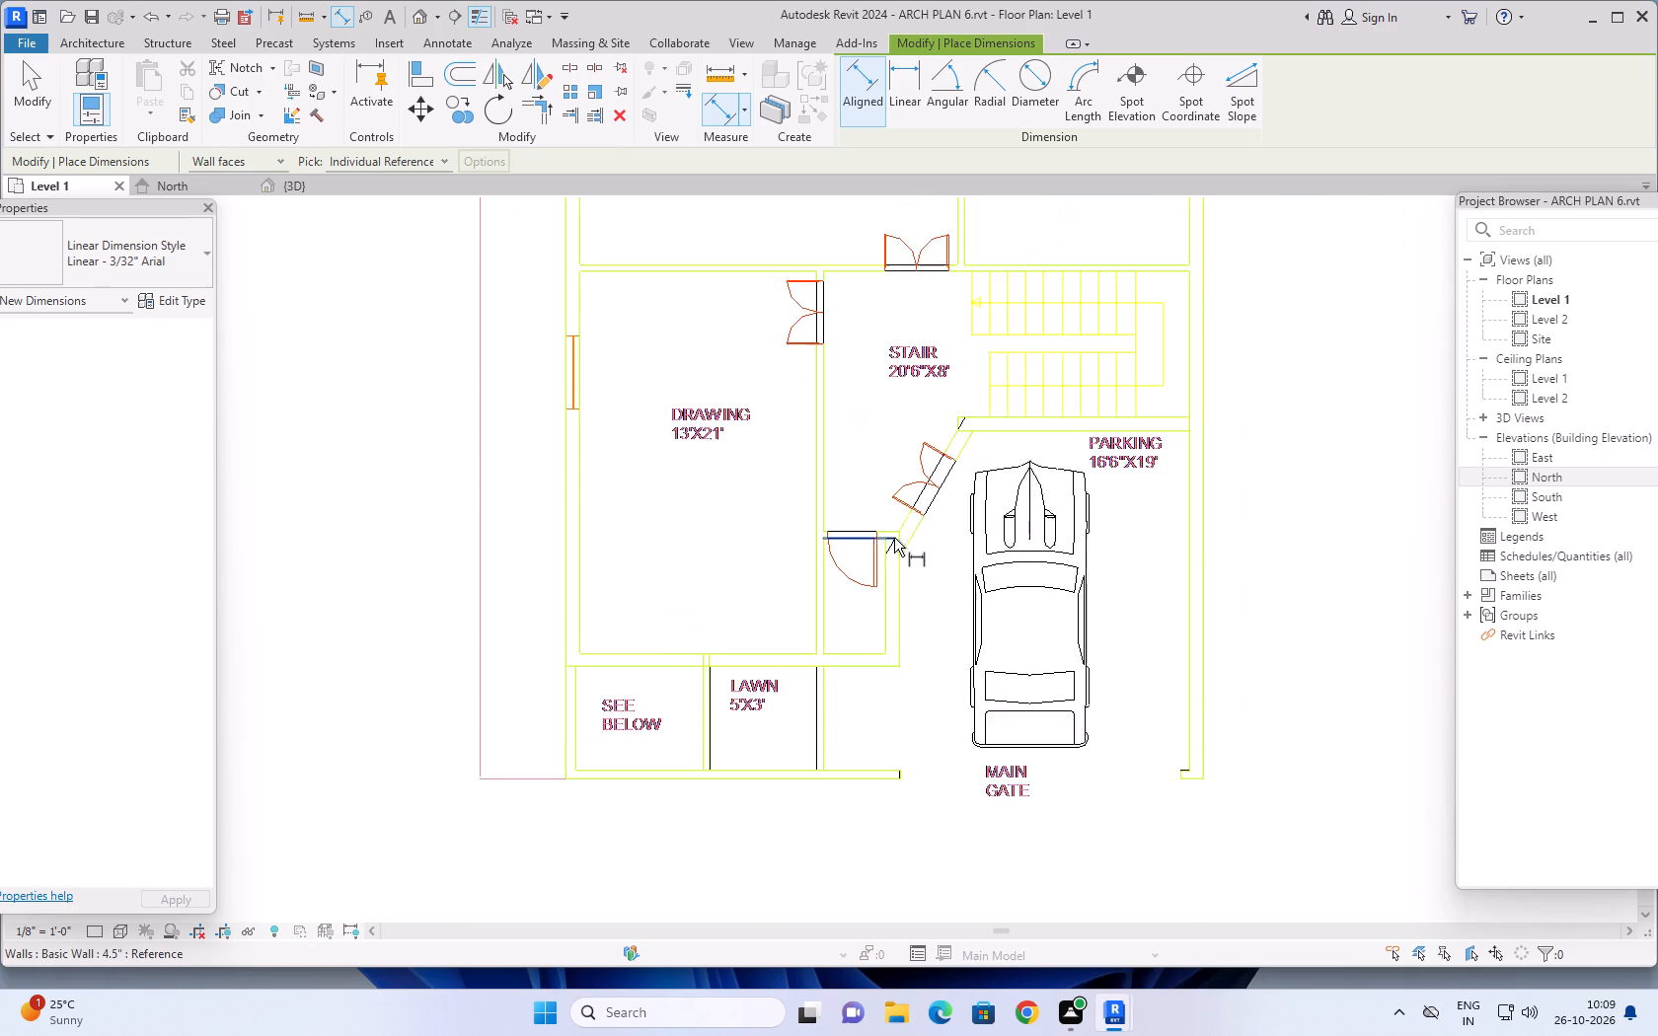
scroll(931, 599, "down", 4)
scroll(1008, 645, "down", 3)
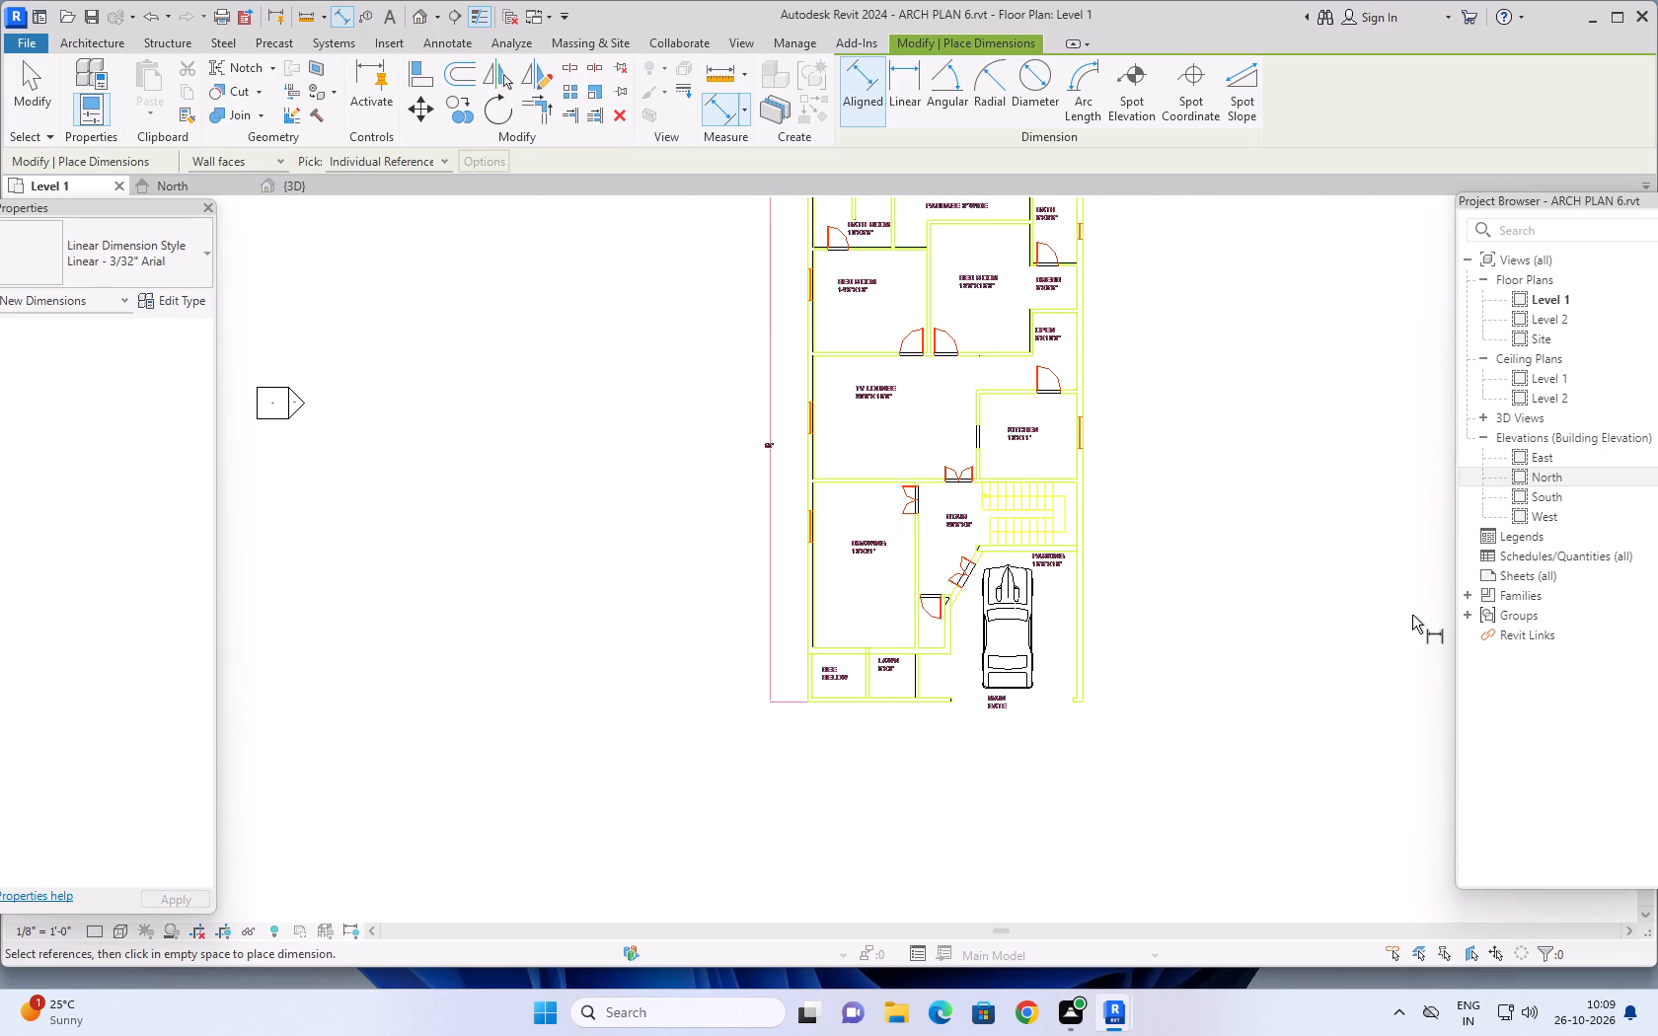
scroll(1201, 618, "down", 2)
middle_click_drag(1251, 554, 1145, 567)
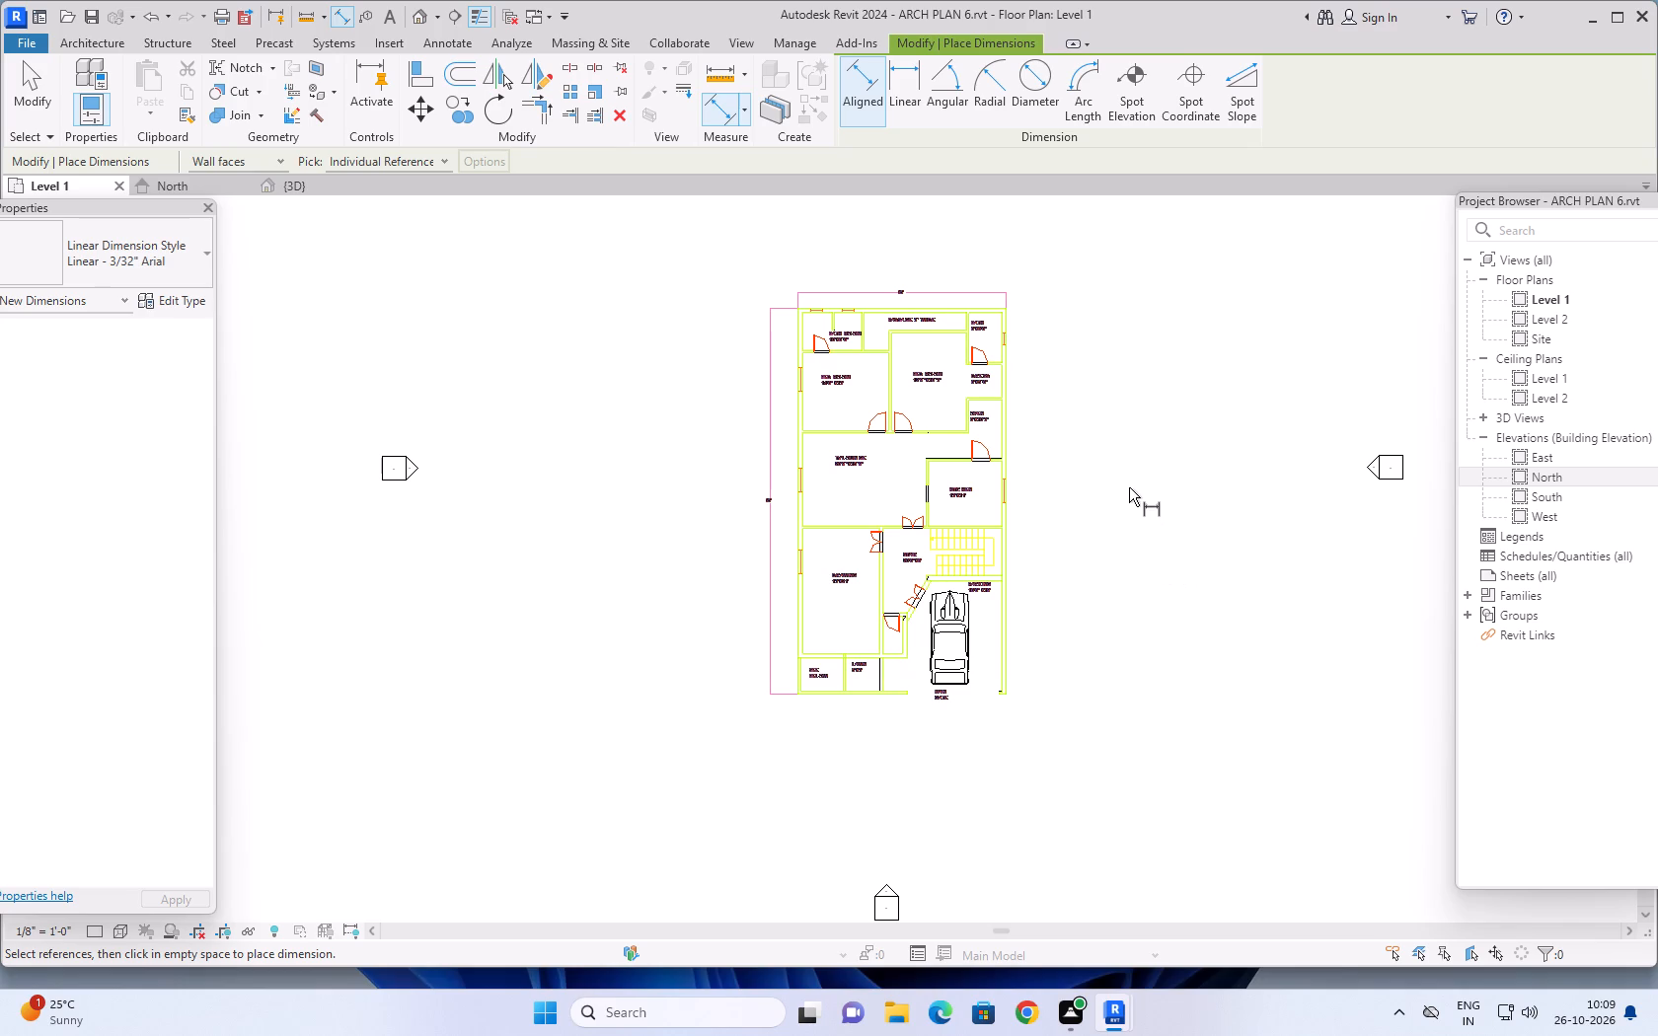
scroll(1070, 404, "up", 3)
middle_click_drag(1098, 380, 1080, 478)
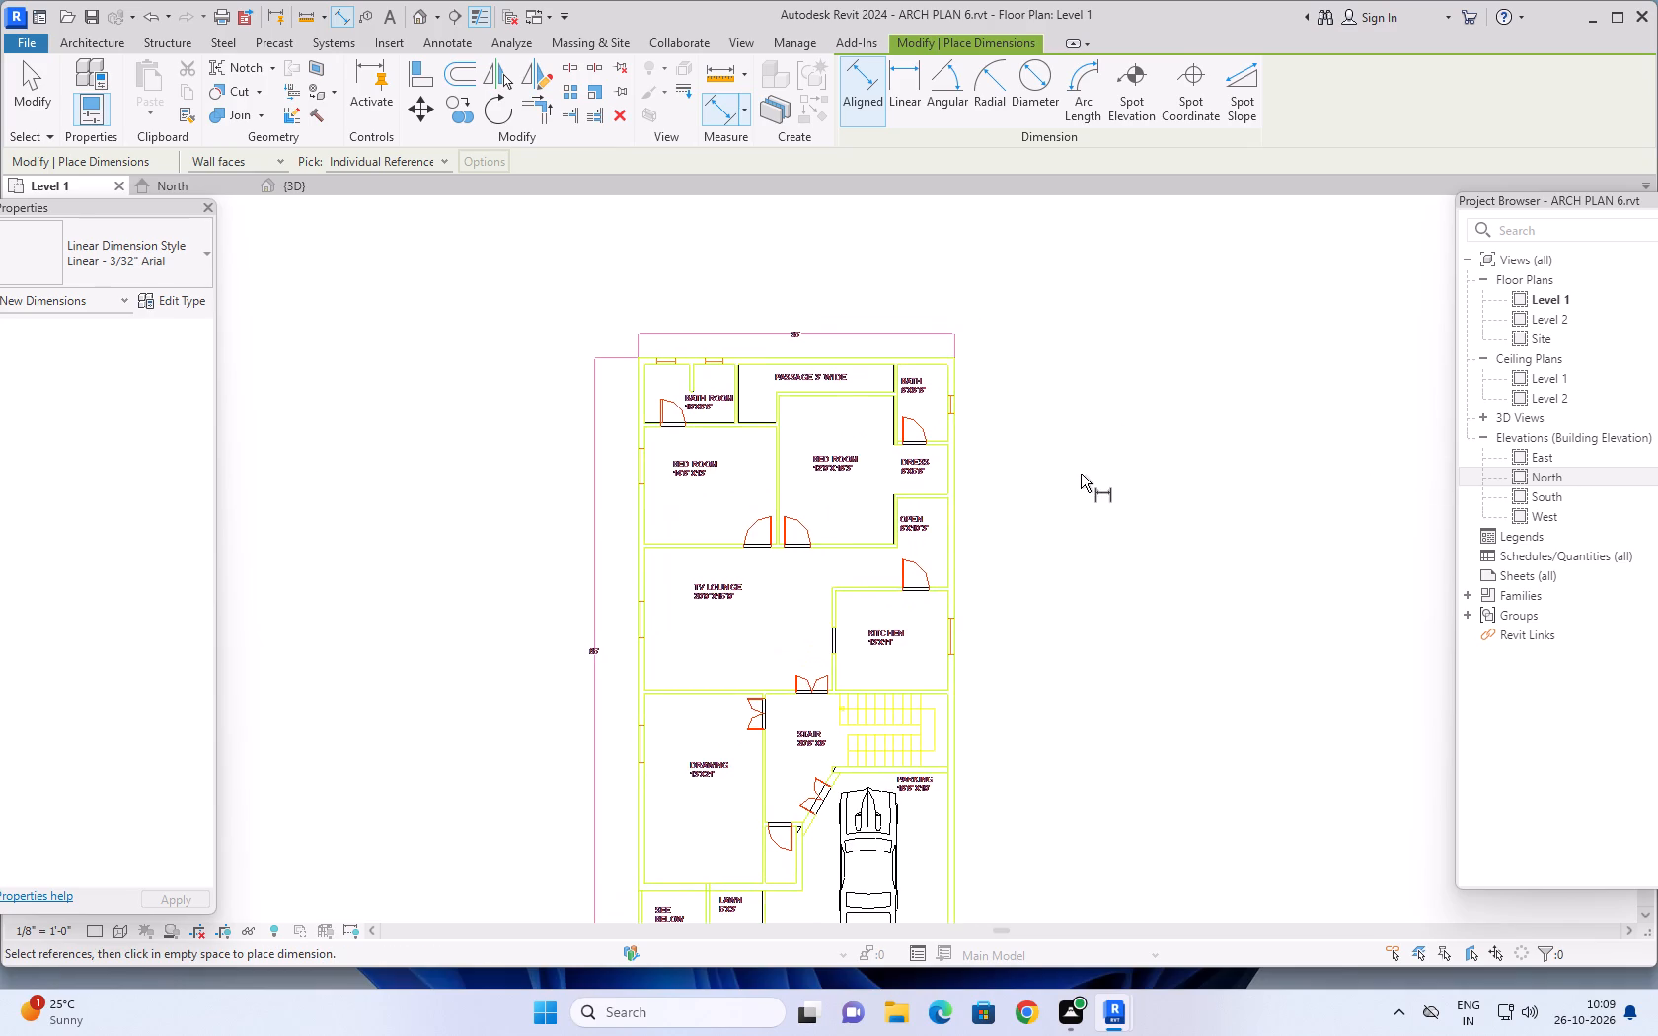
scroll(1013, 347, "up", 2)
middle_click_drag(1053, 397, 1107, 353)
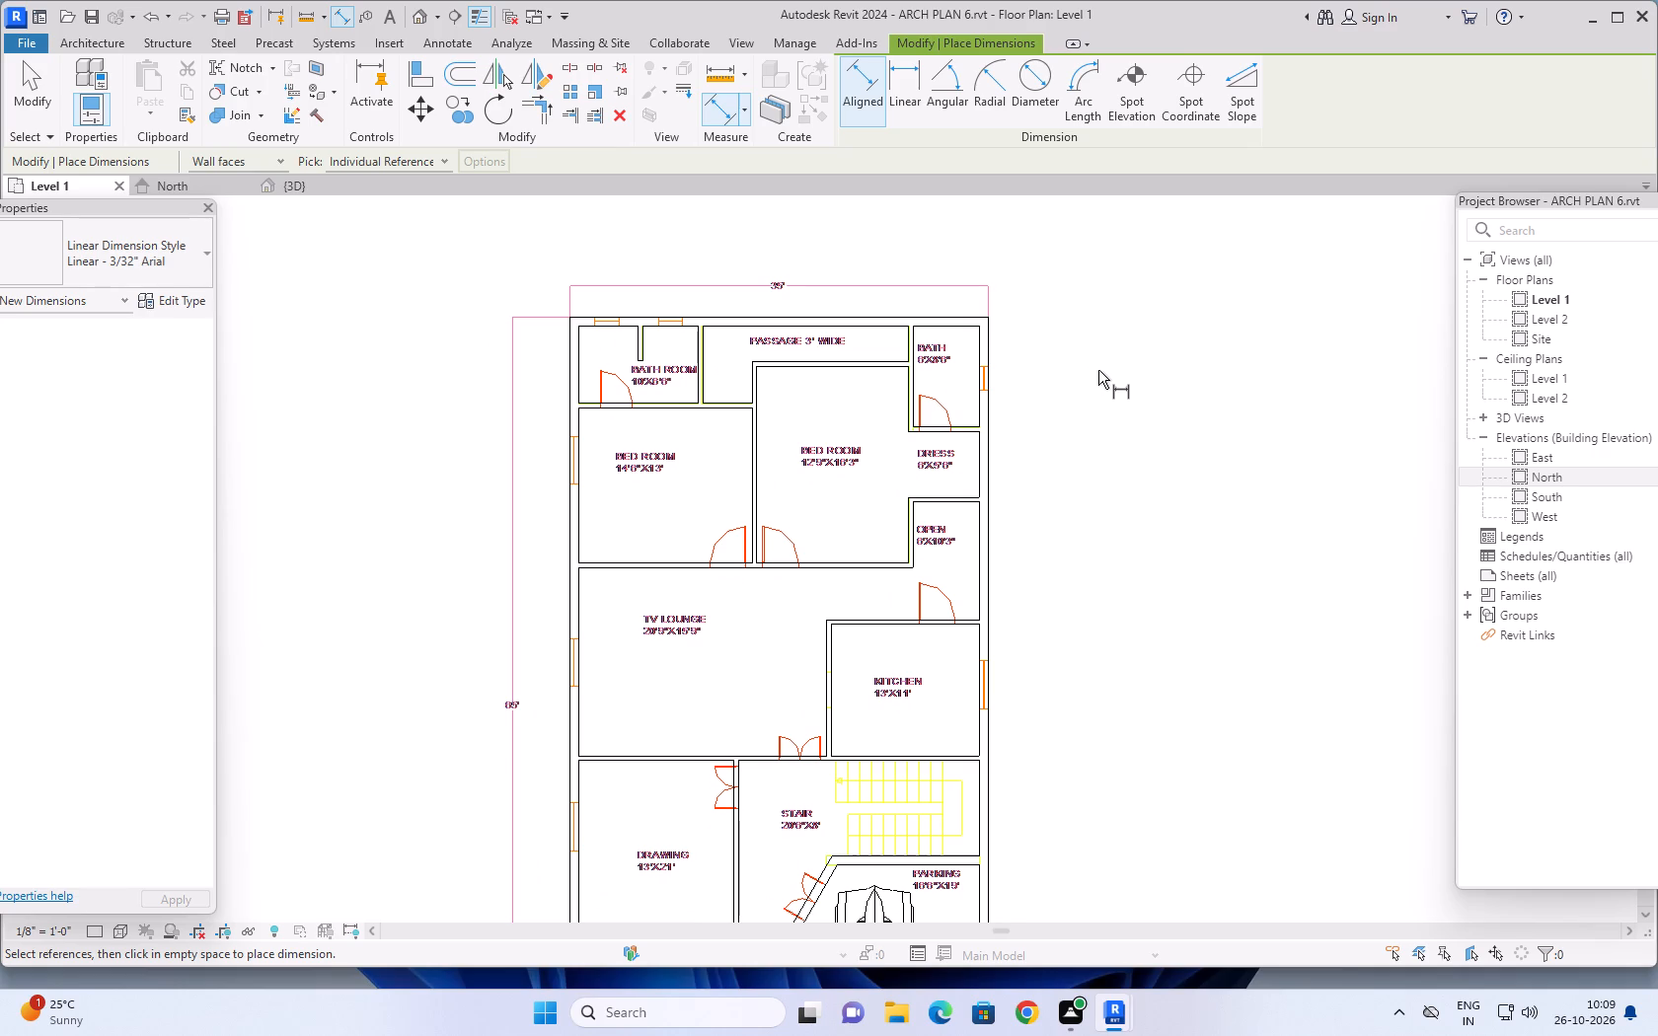
middle_click_drag(1088, 416, 1102, 397)
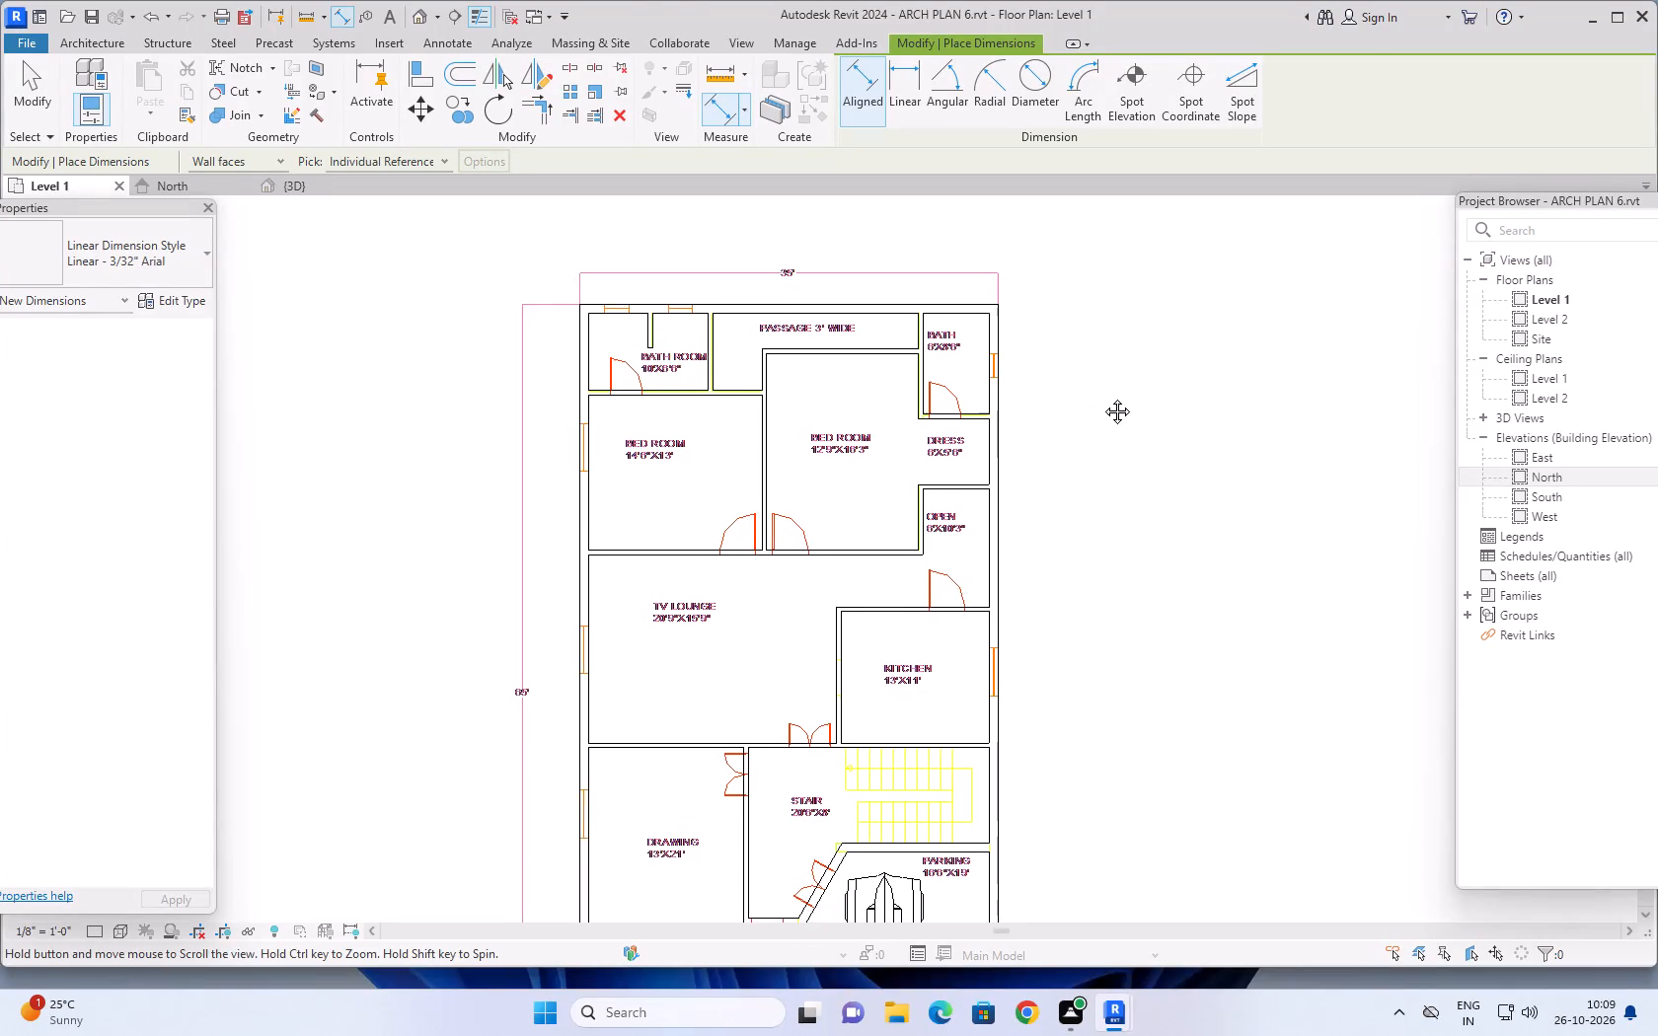
middle_click_drag(1102, 397, 1104, 395)
middle_click(1104, 395)
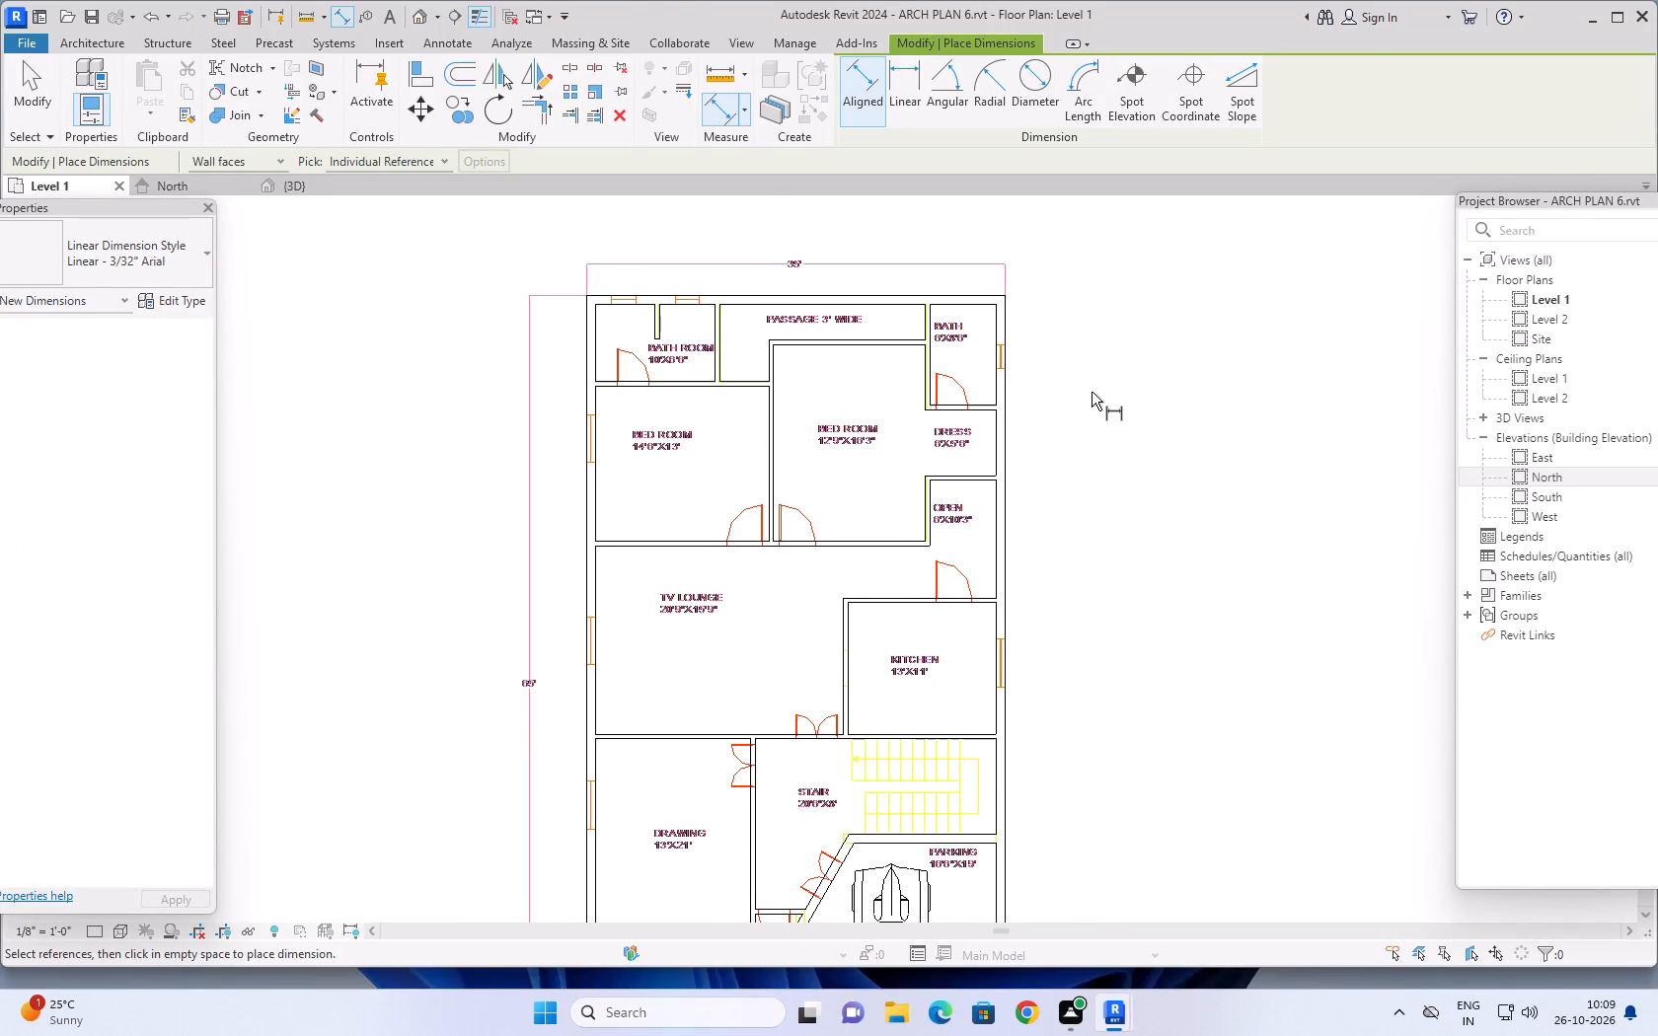
scroll(1109, 378, "up", 4)
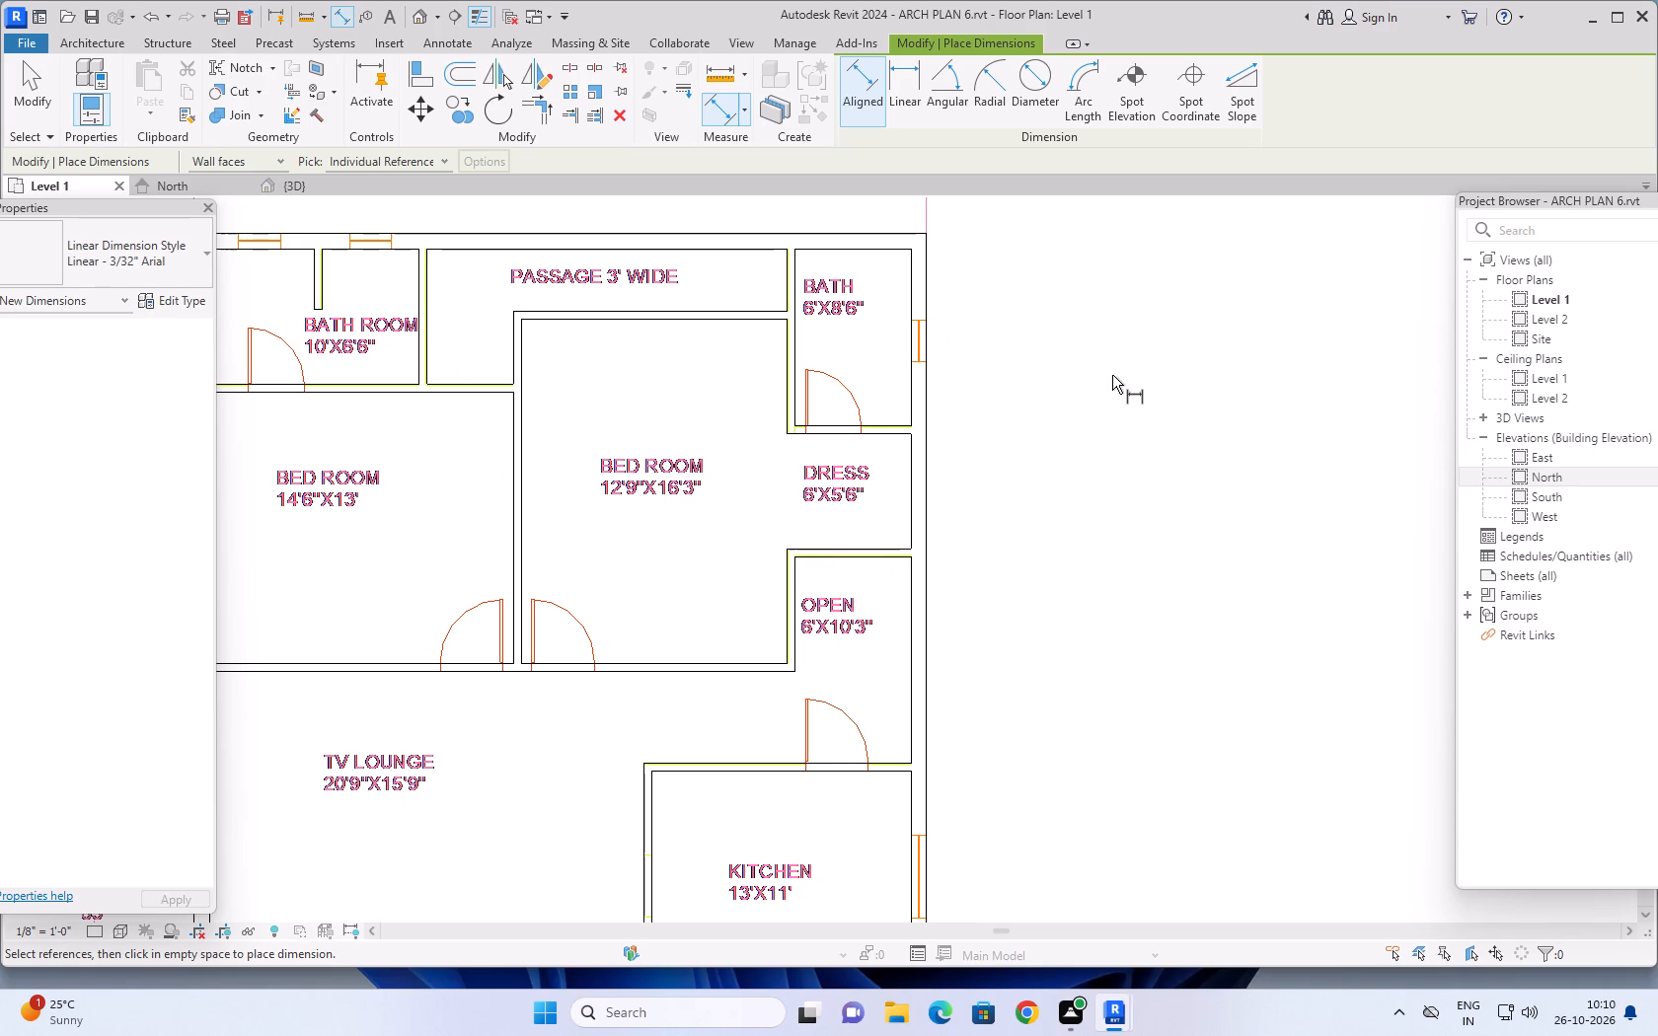
scroll(1066, 556, "down", 6)
middle_click_drag(1093, 580, 1124, 469)
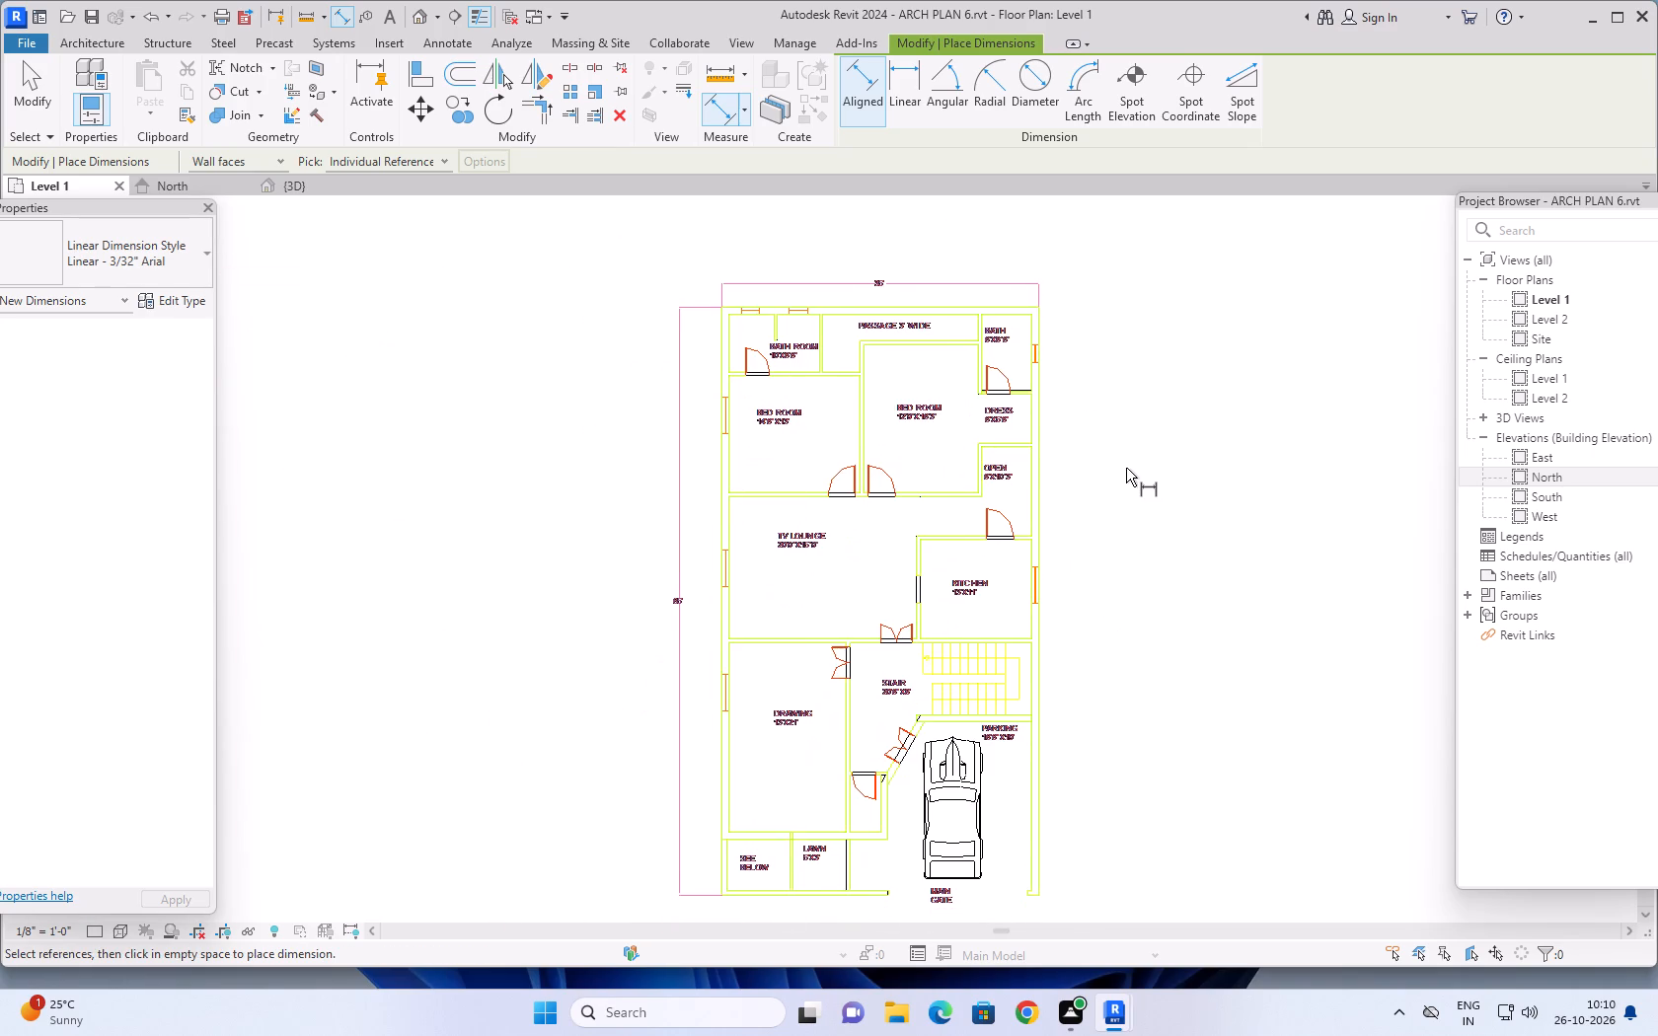
middle_click_drag(1129, 634, 1116, 562)
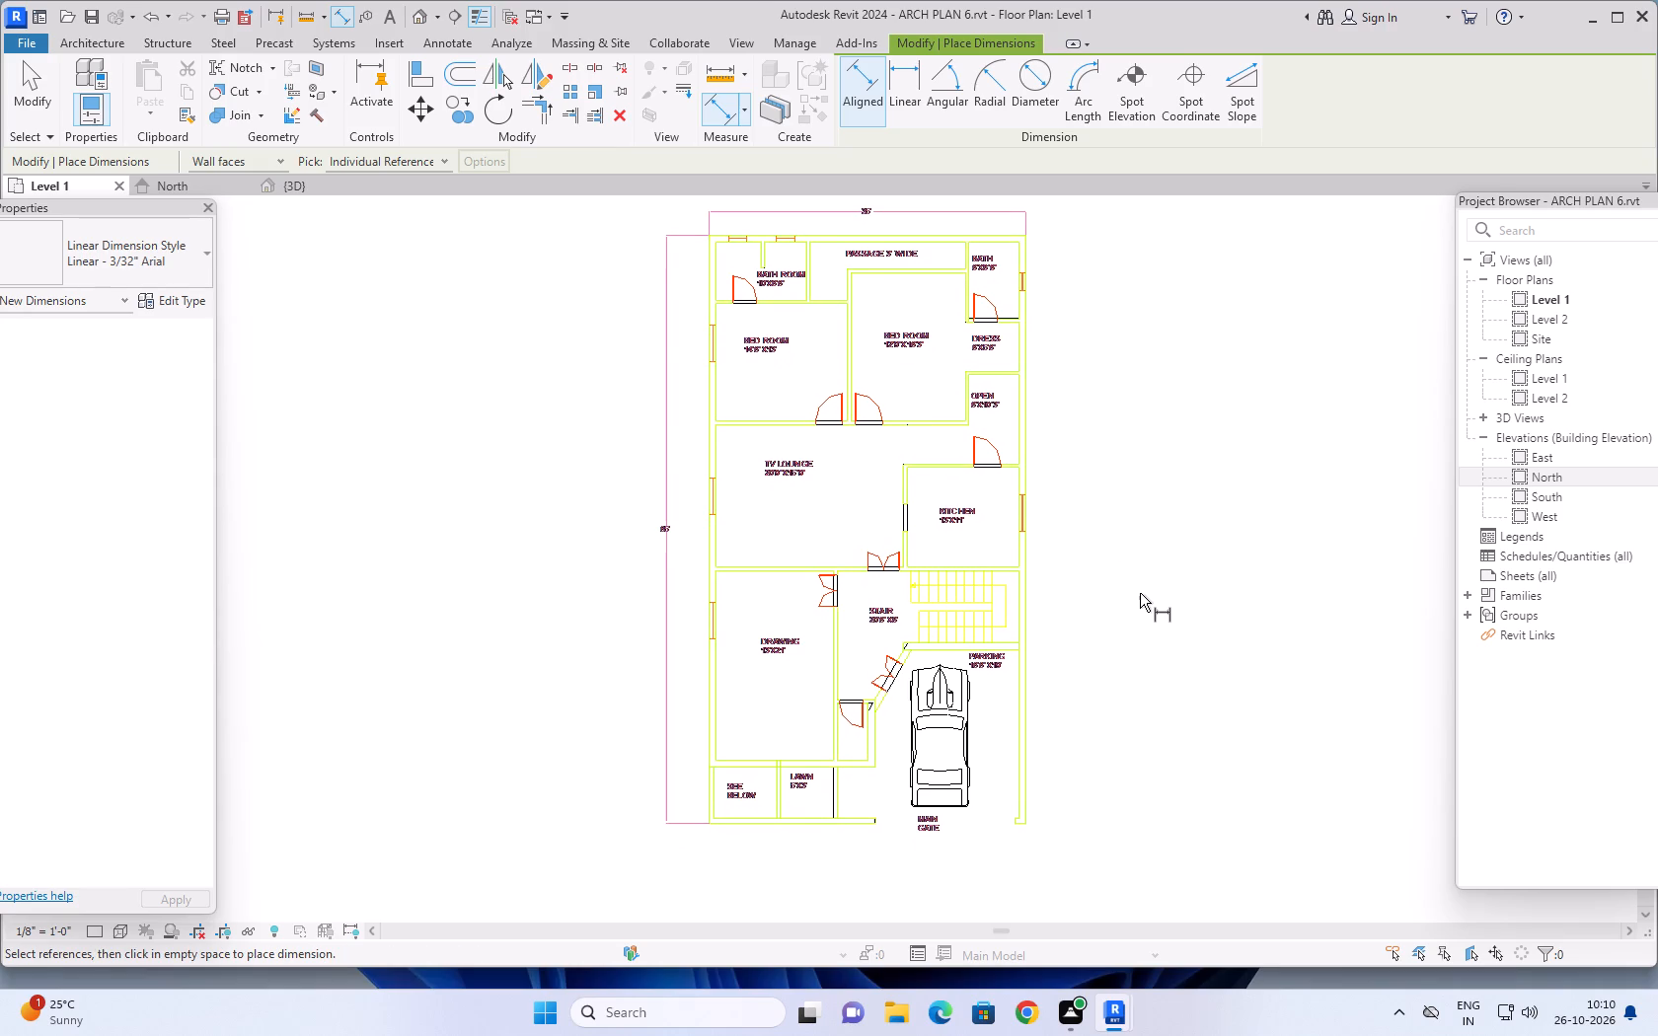
middle_click_drag(1123, 596, 1099, 545)
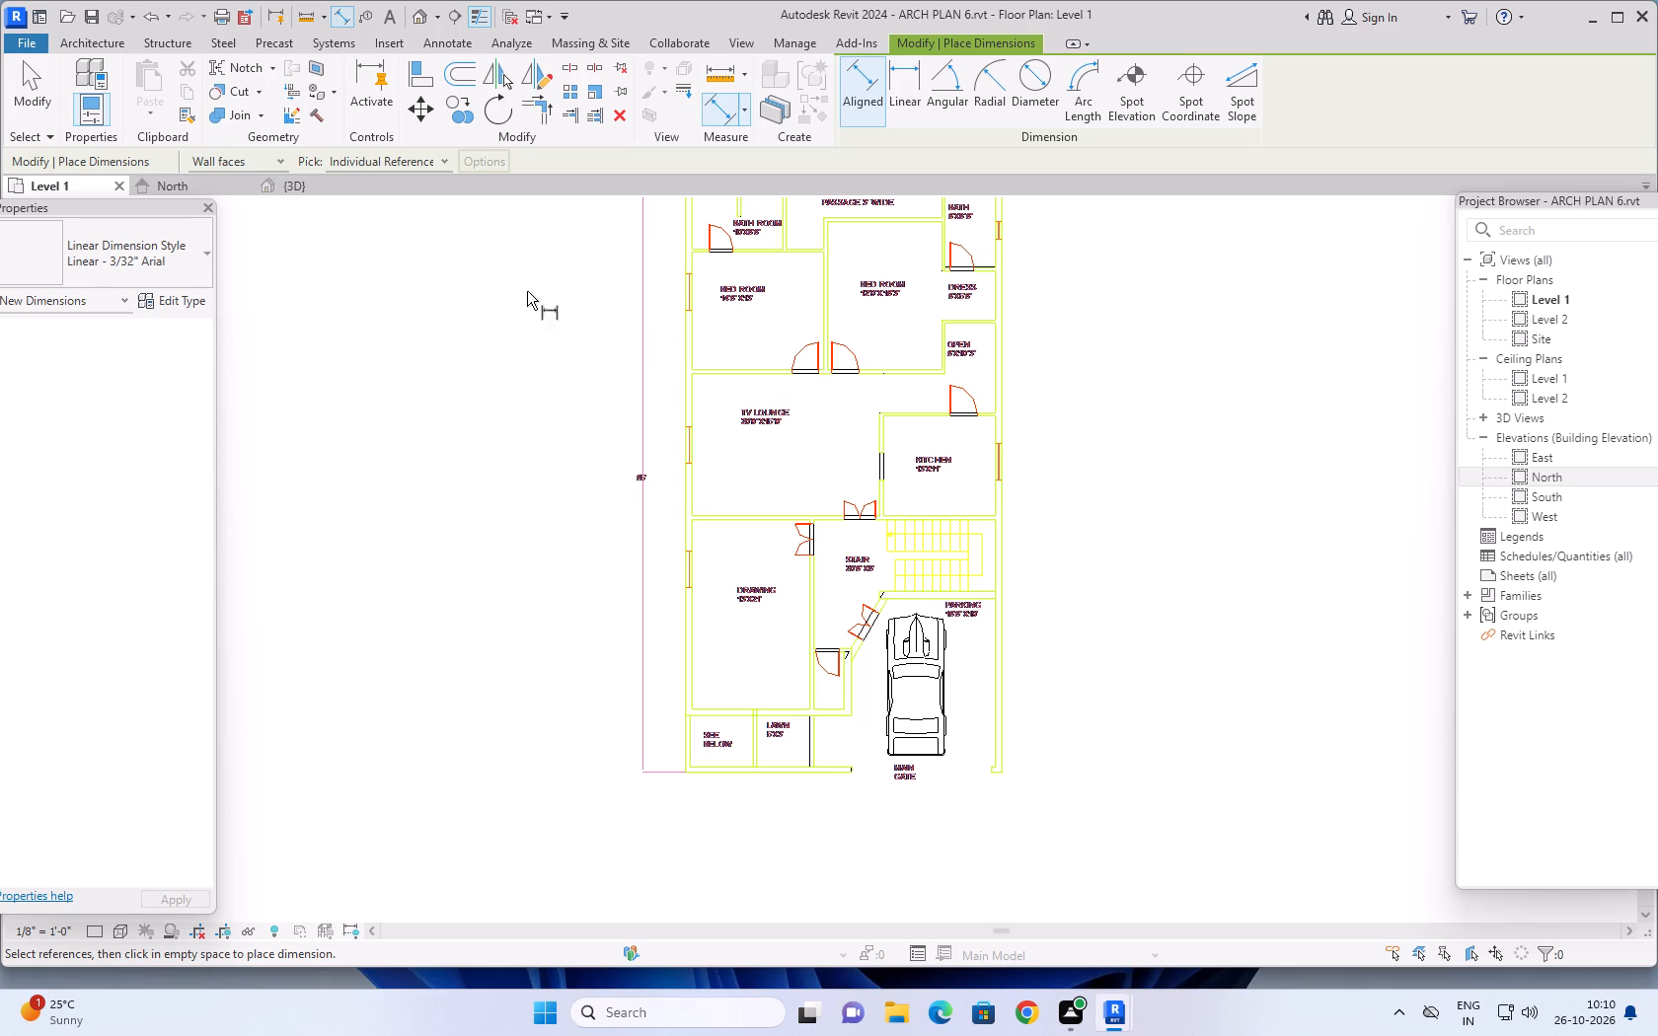
Start the Door command and duplicate the Single-Flush 36" x 84" type as a new type named 3'X7'.
left_click(98, 43)
left_click(124, 74)
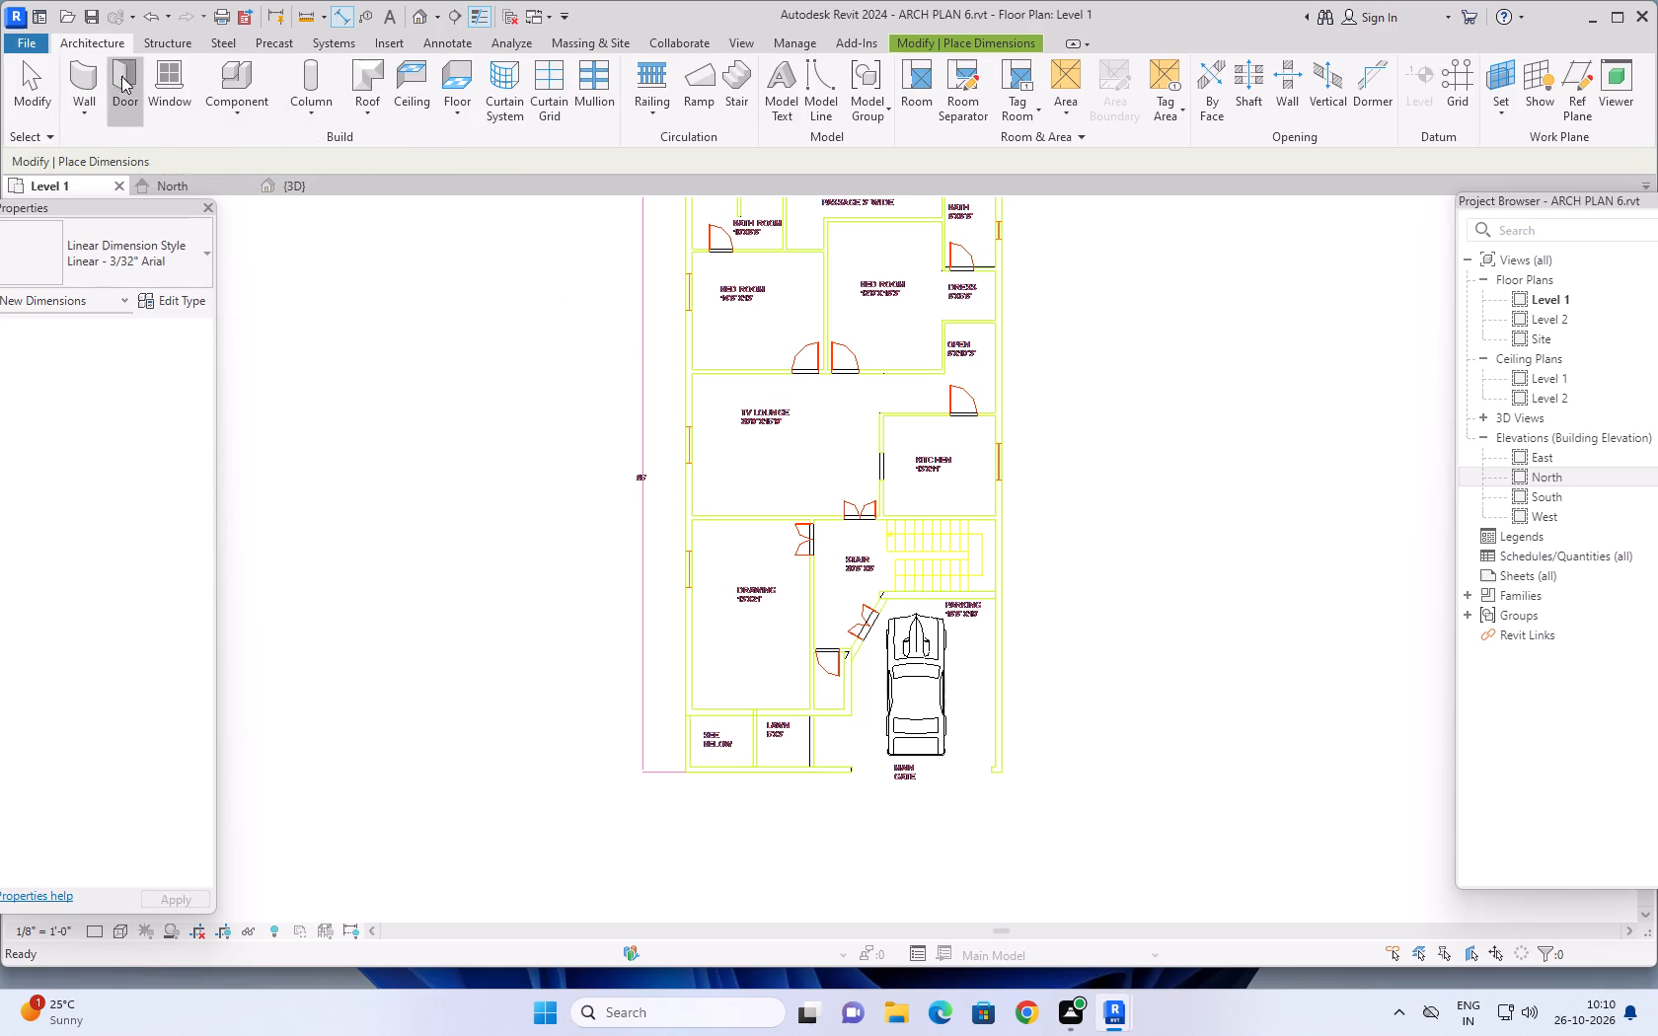
left_click(168, 300)
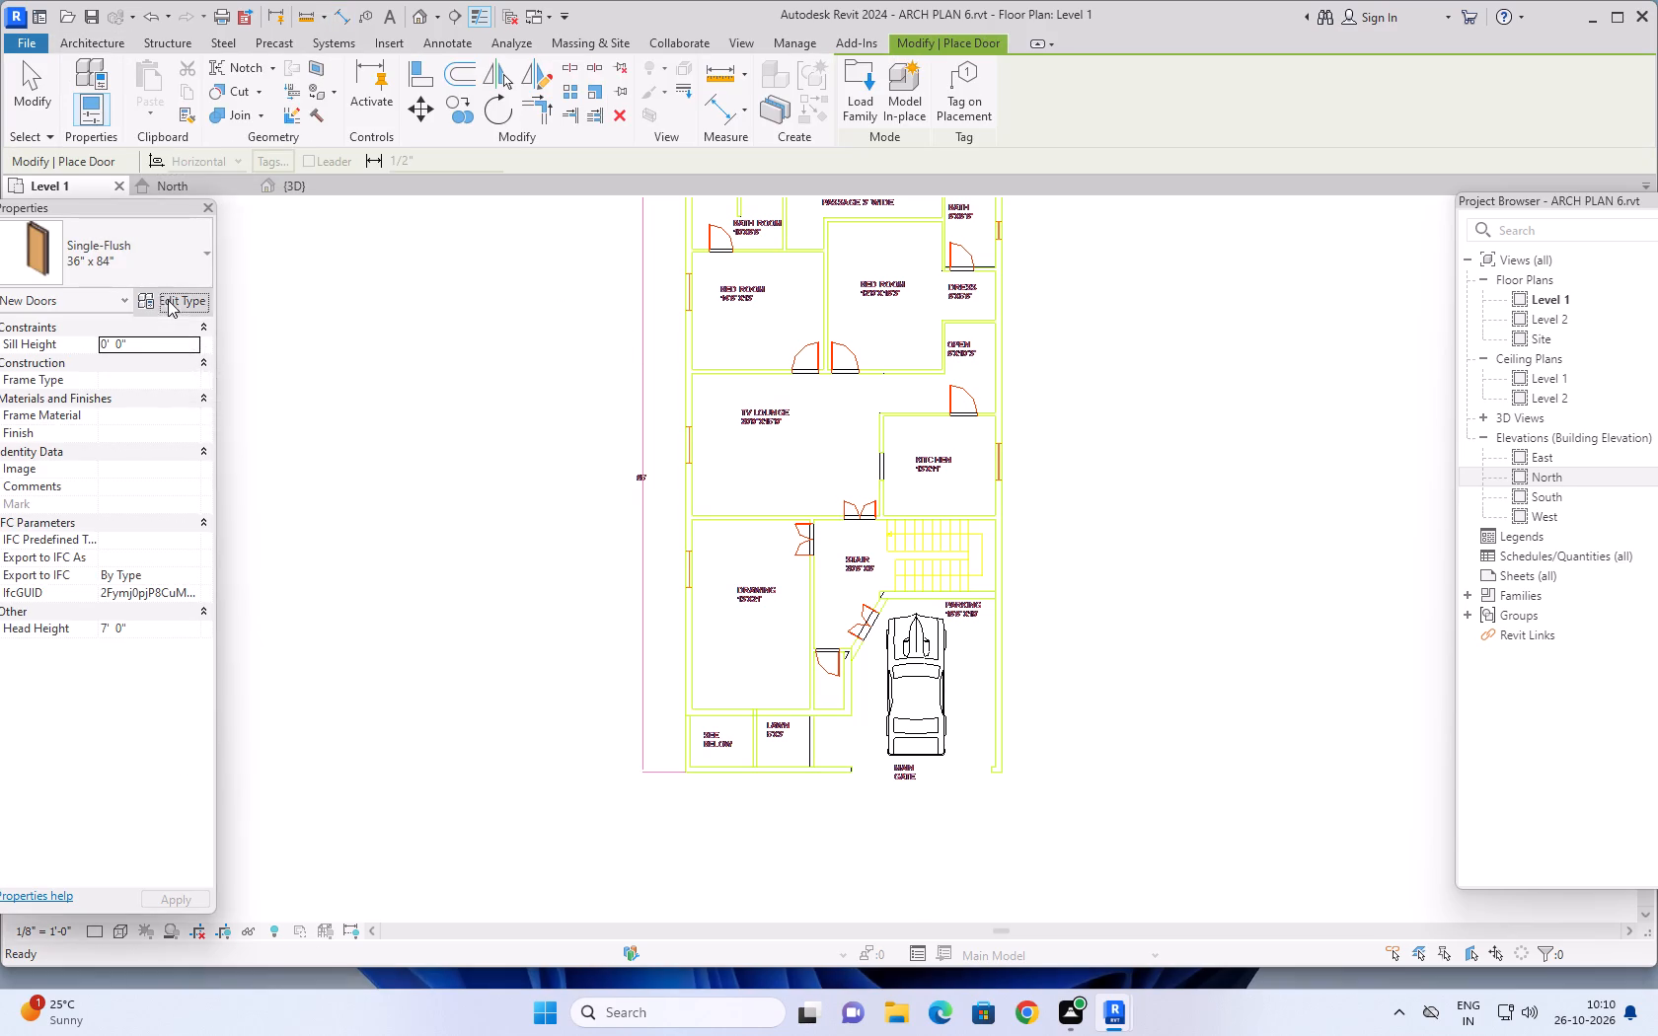
left_click(1288, 333)
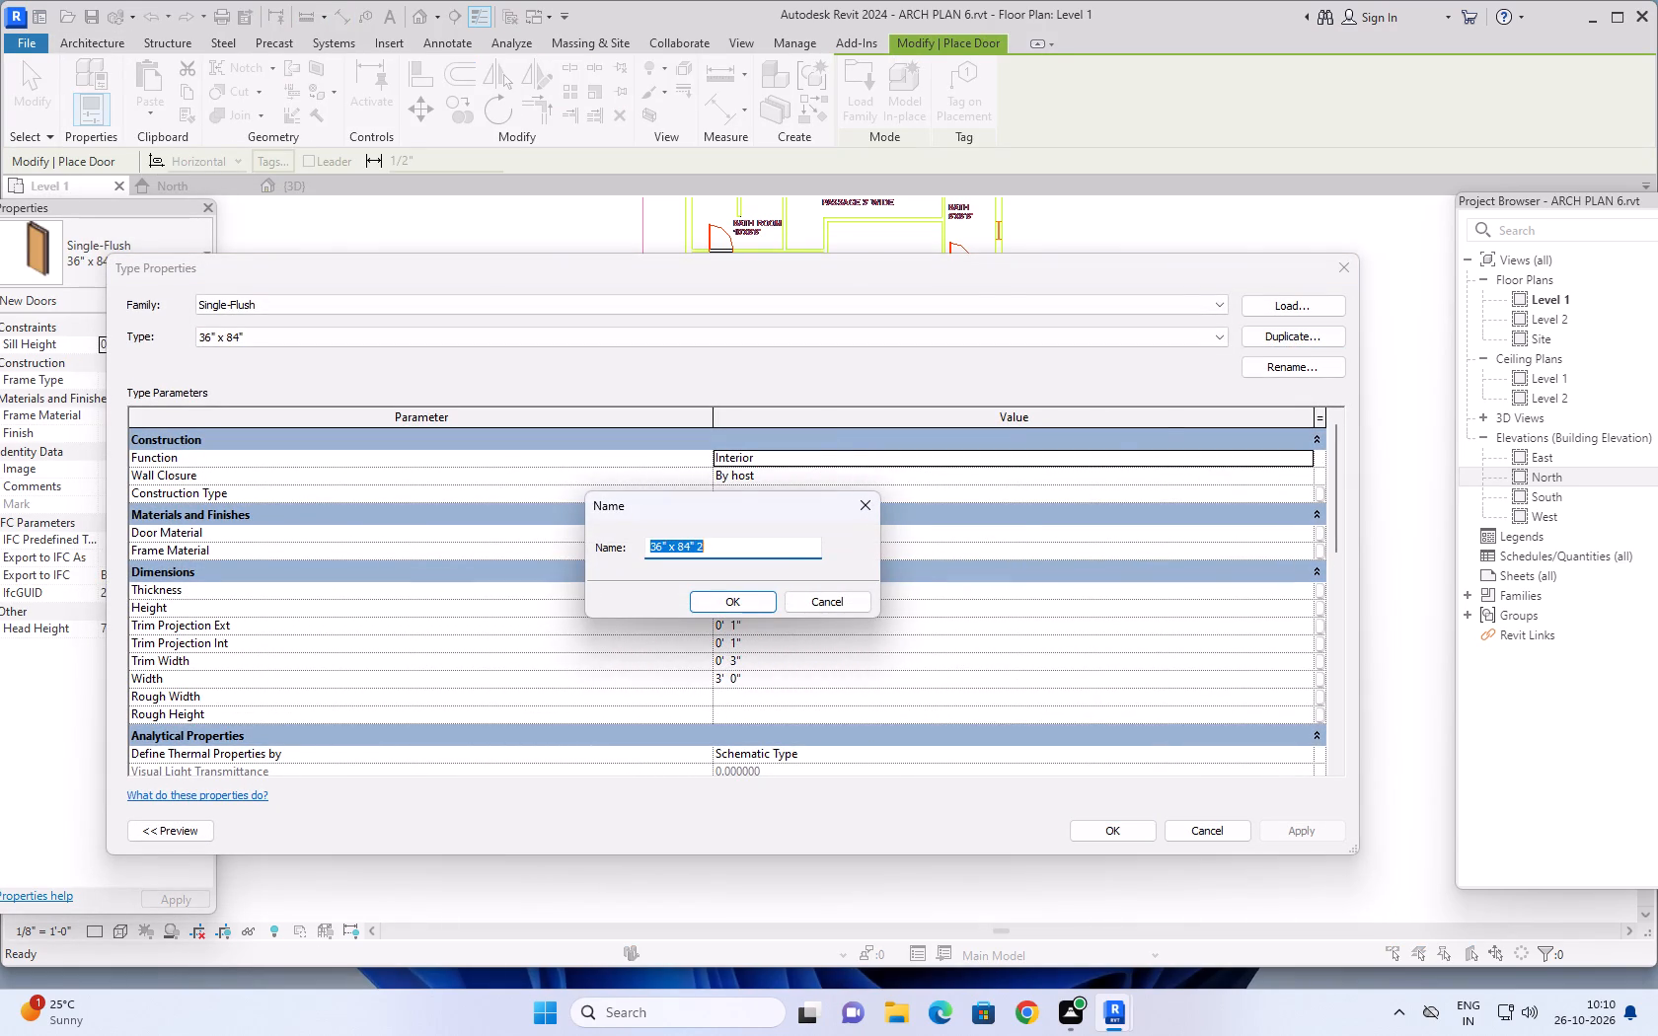
key("3")
type("'X7'")
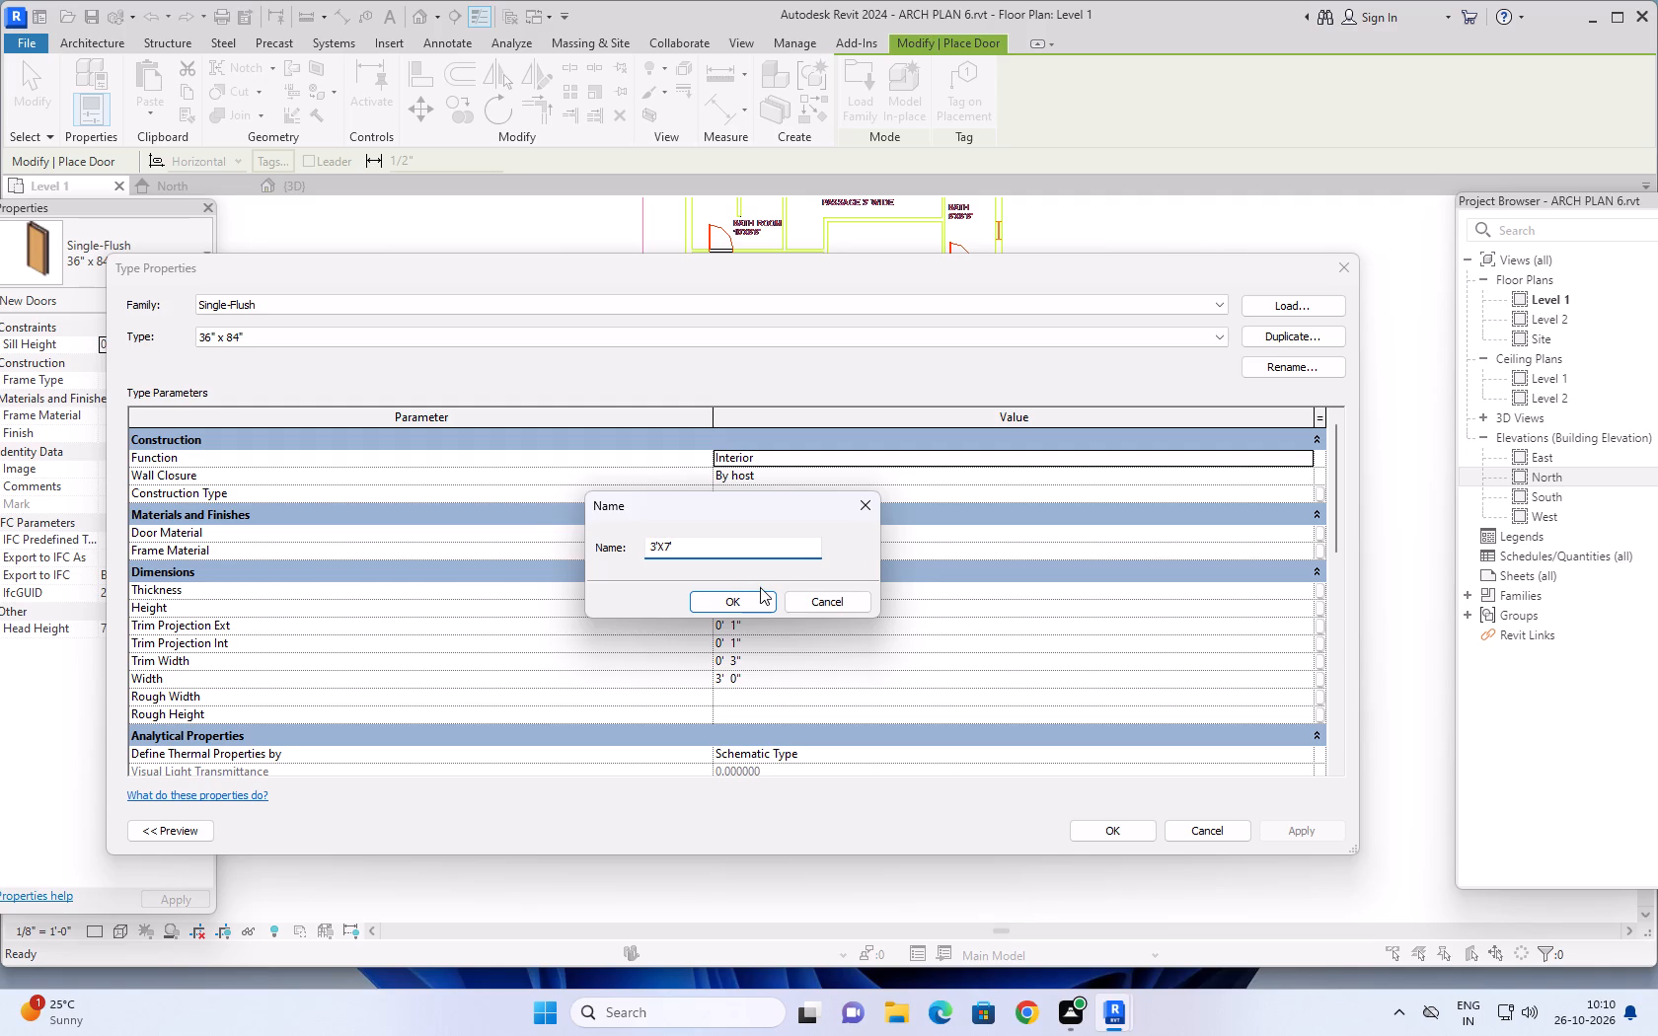
left_click(754, 600)
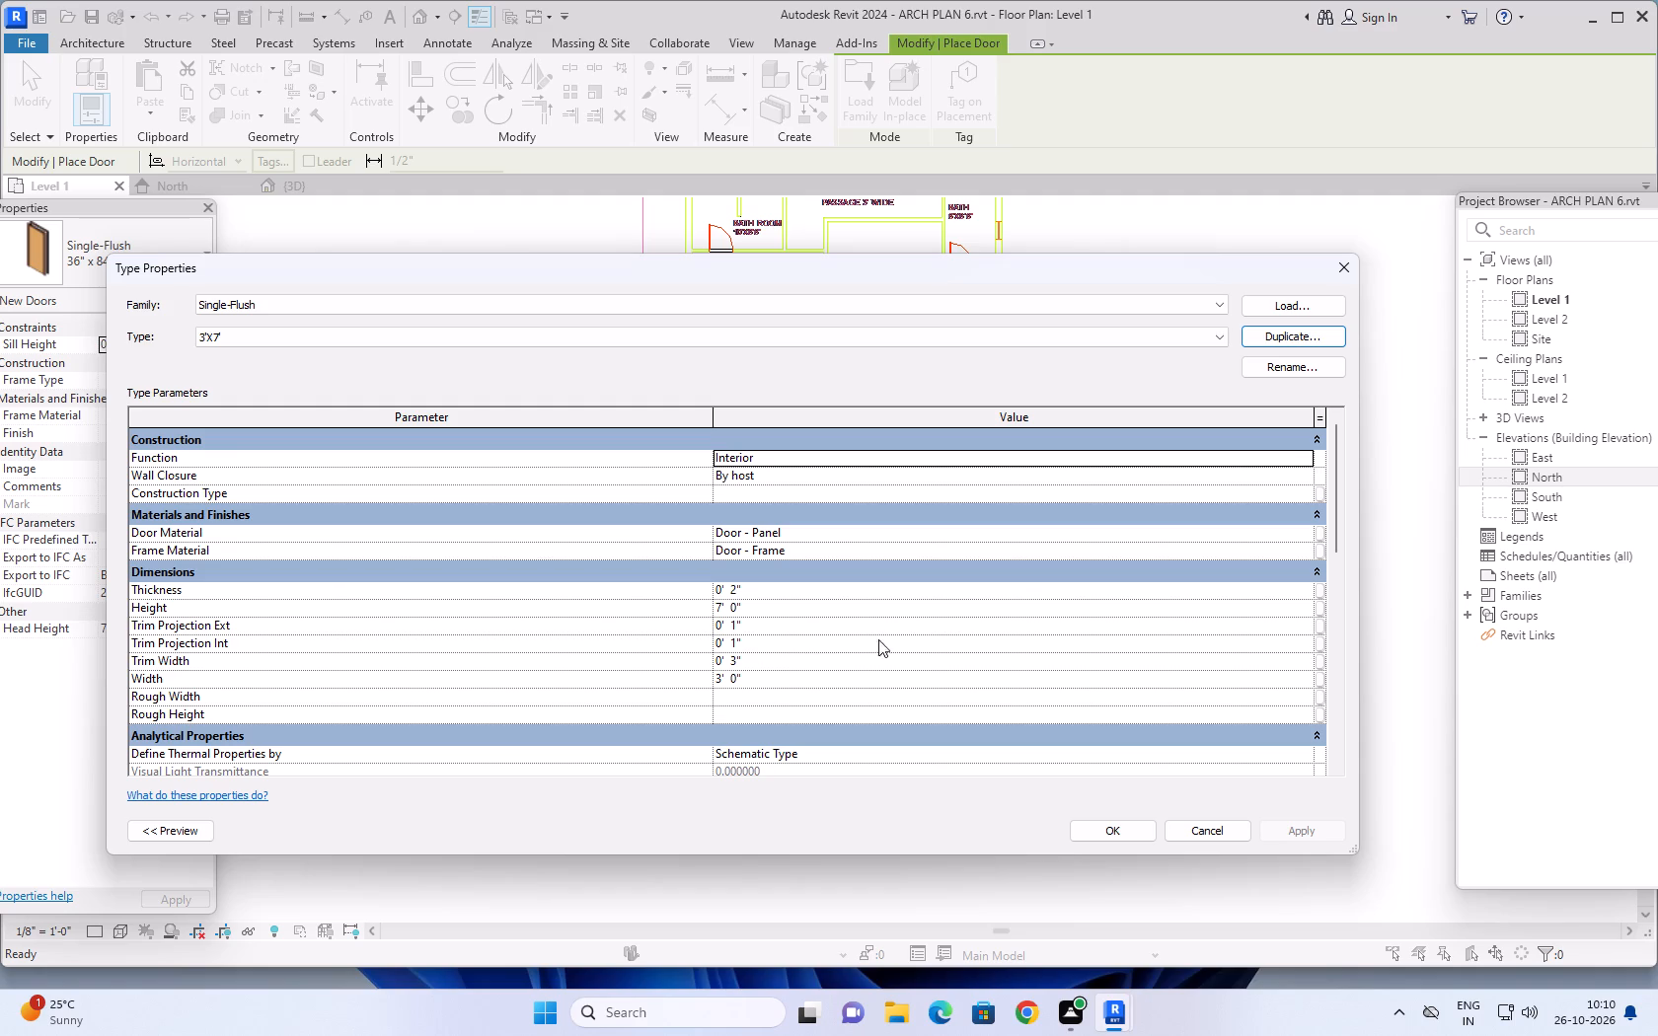
left_click(1123, 829)
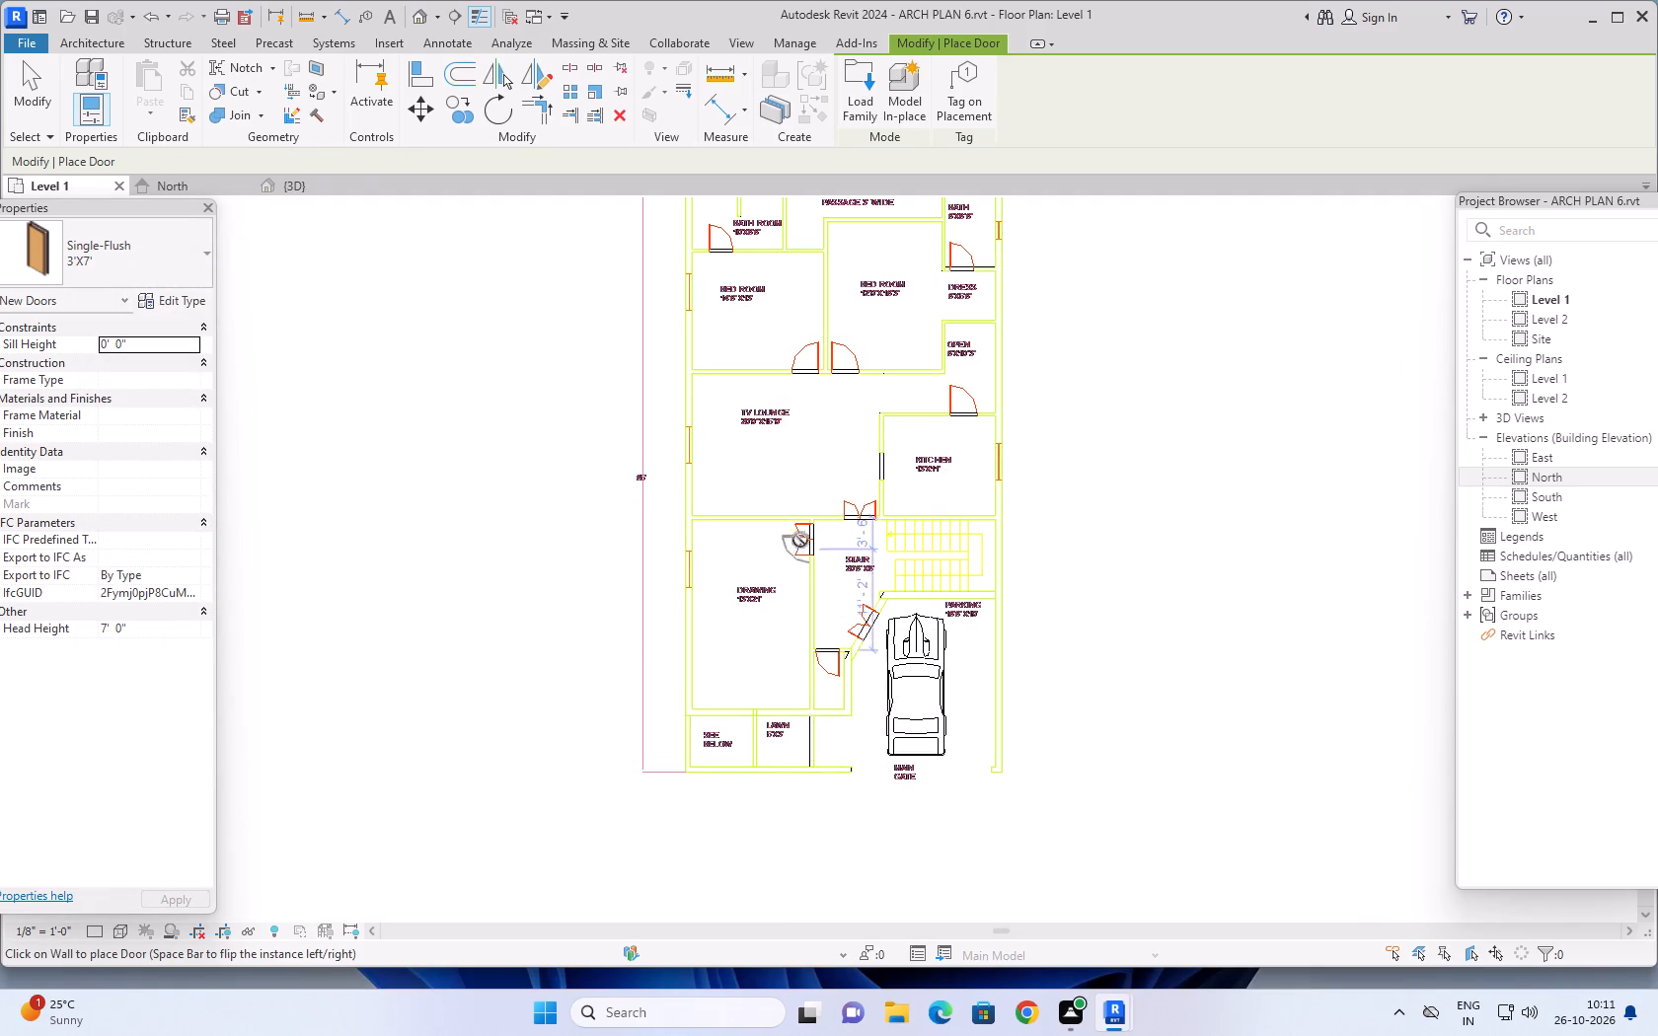
Place two 3'X7' Single-Flush doors in the wall between the bedrooms and the TV lounge, both swinging into the bedrooms with mirrored hinge sides.
middle_click_drag(852, 438, 817, 605)
scroll(775, 523, "up", 5)
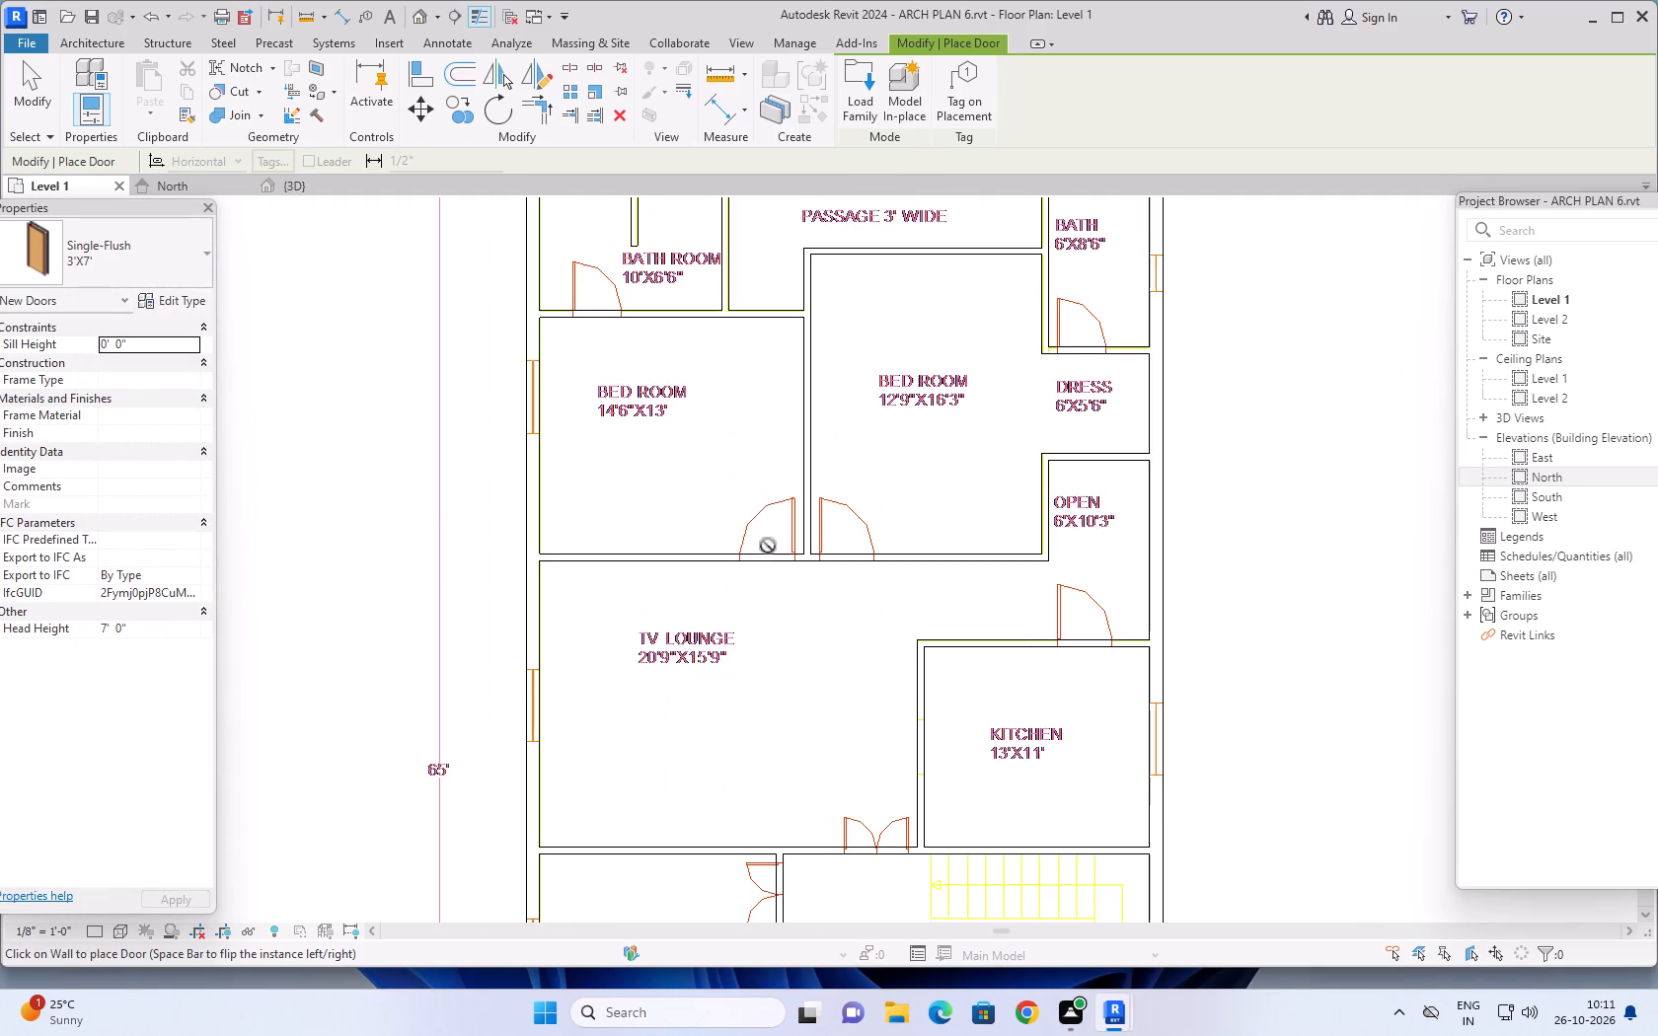
scroll(764, 594, "up", 10)
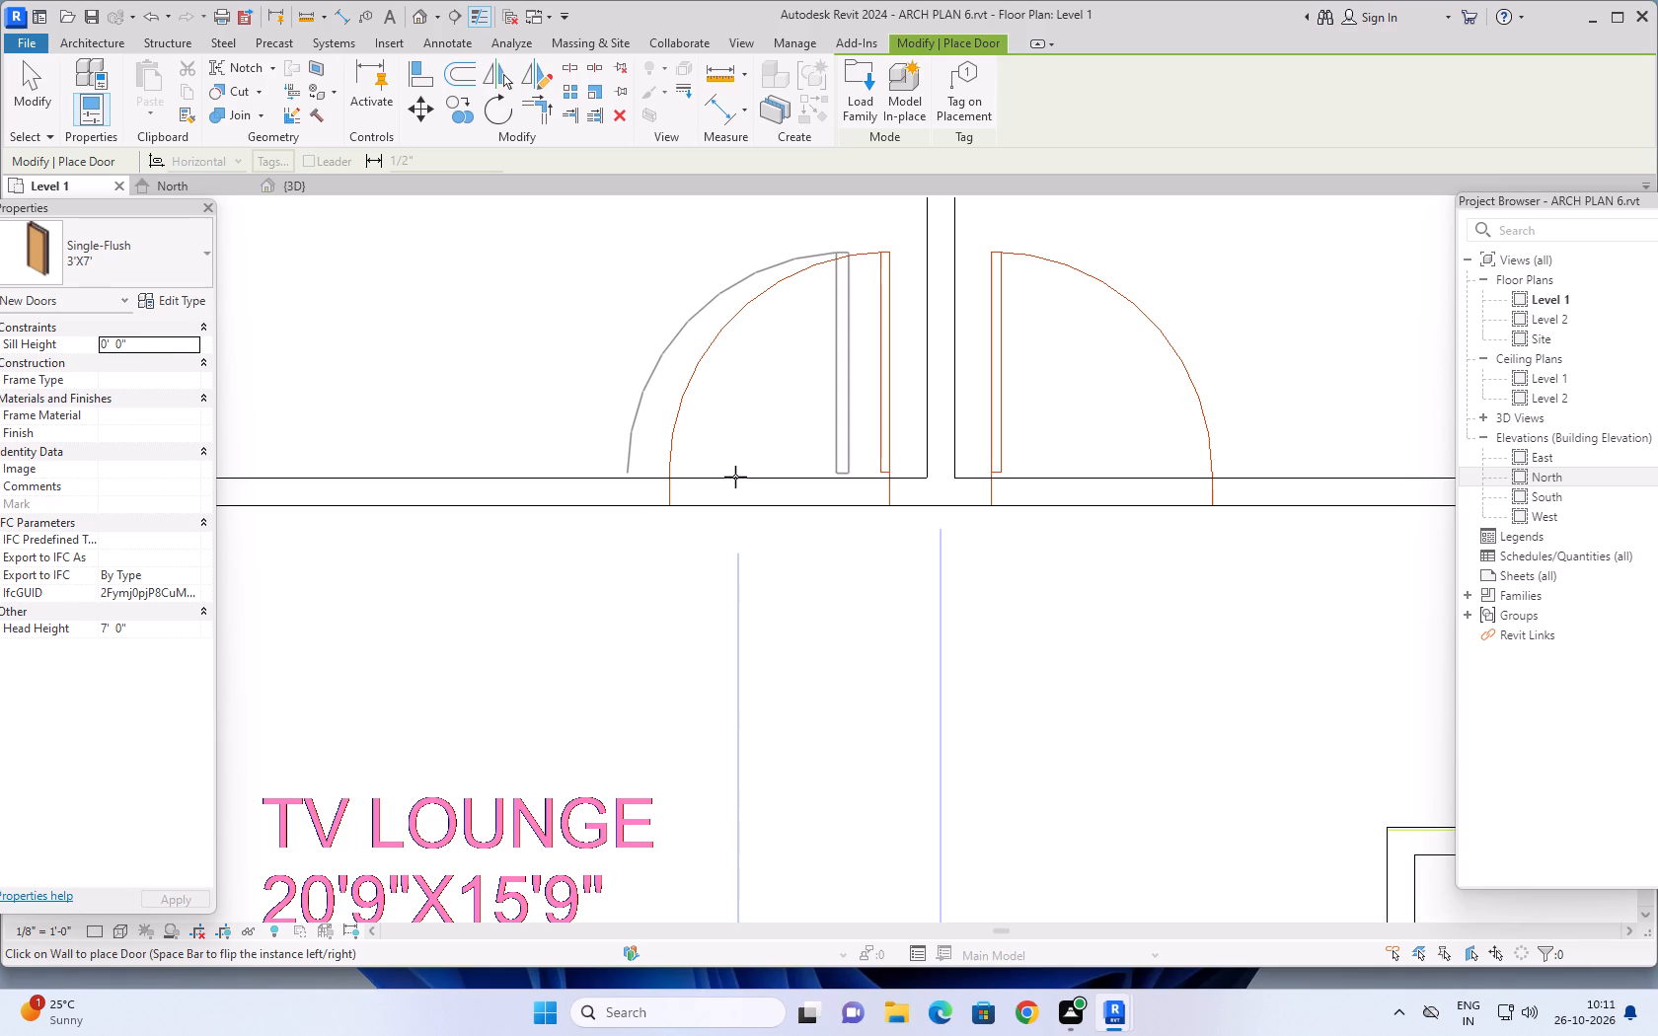
left_click(735, 478)
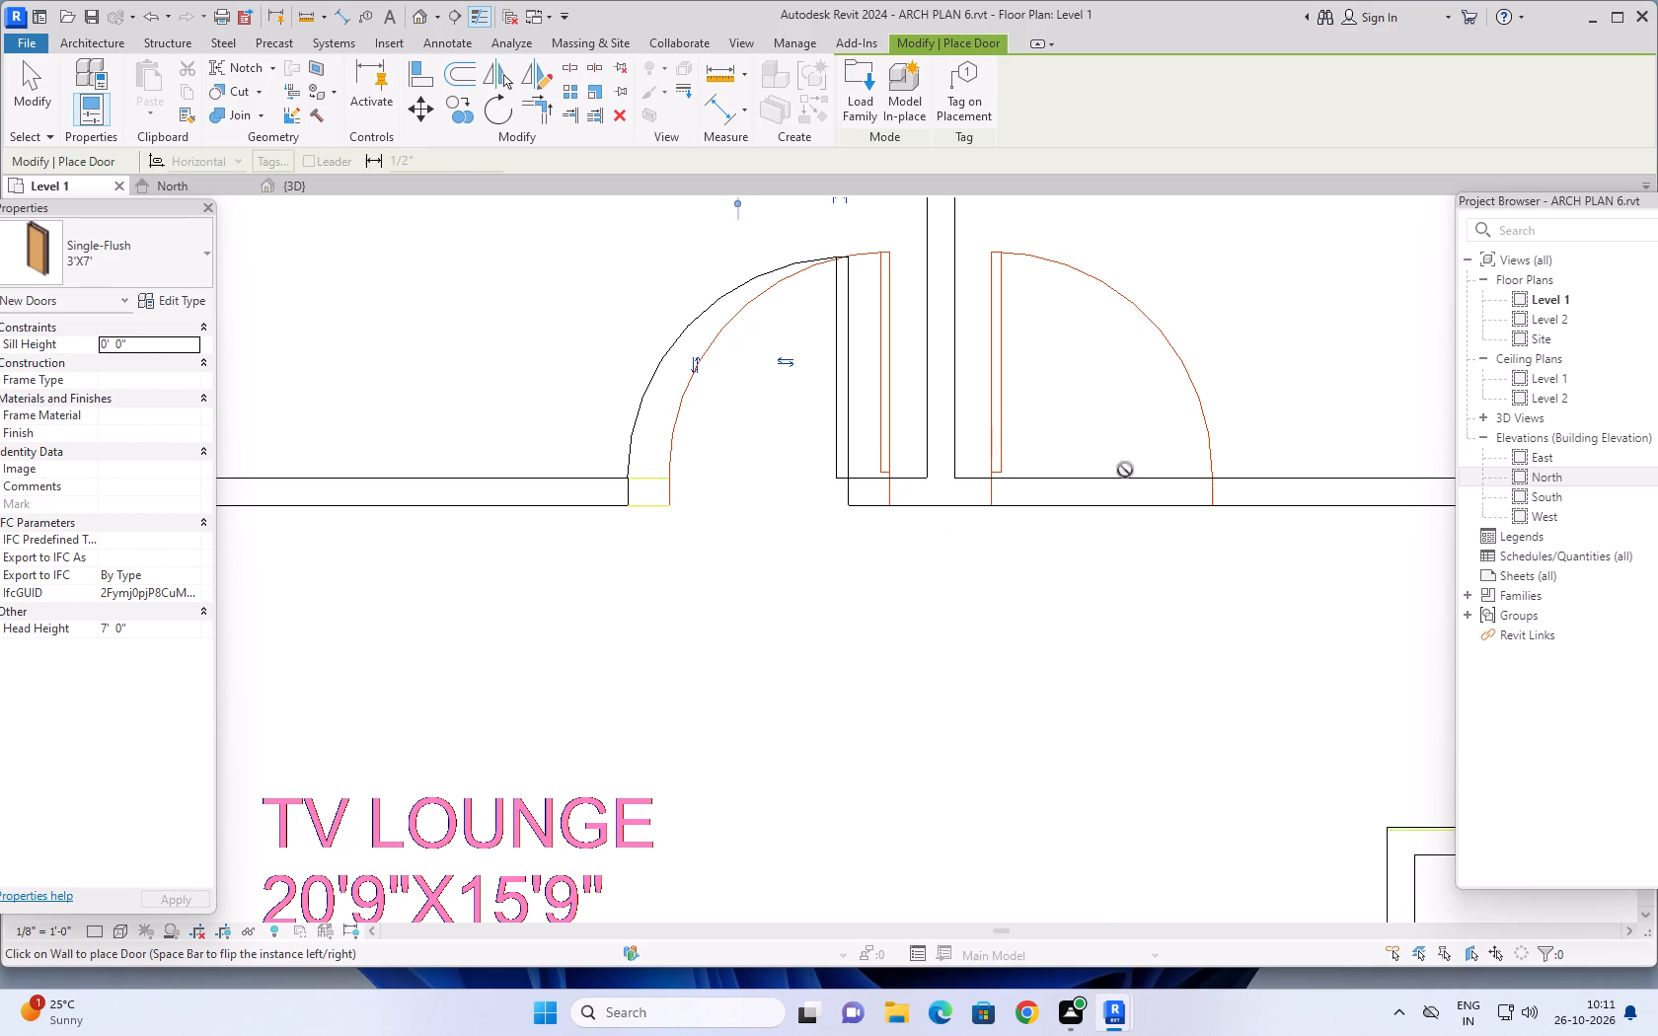
key("space")
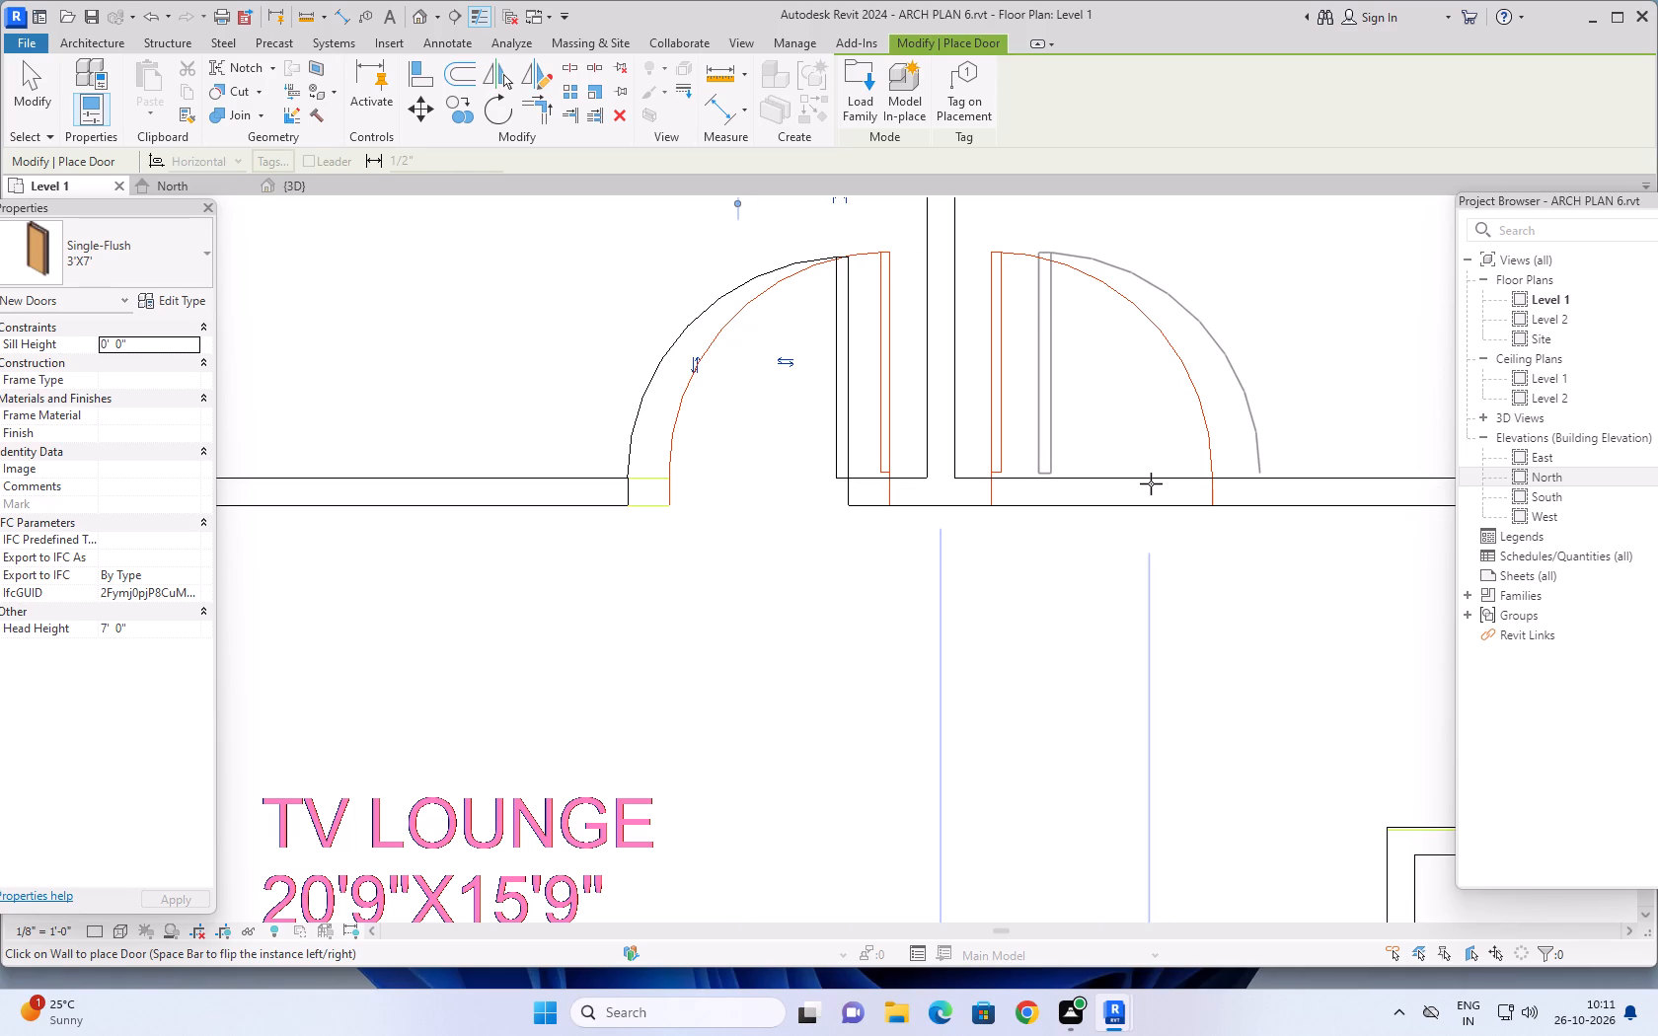
left_click(1145, 483)
scroll(1121, 545, "down", 6)
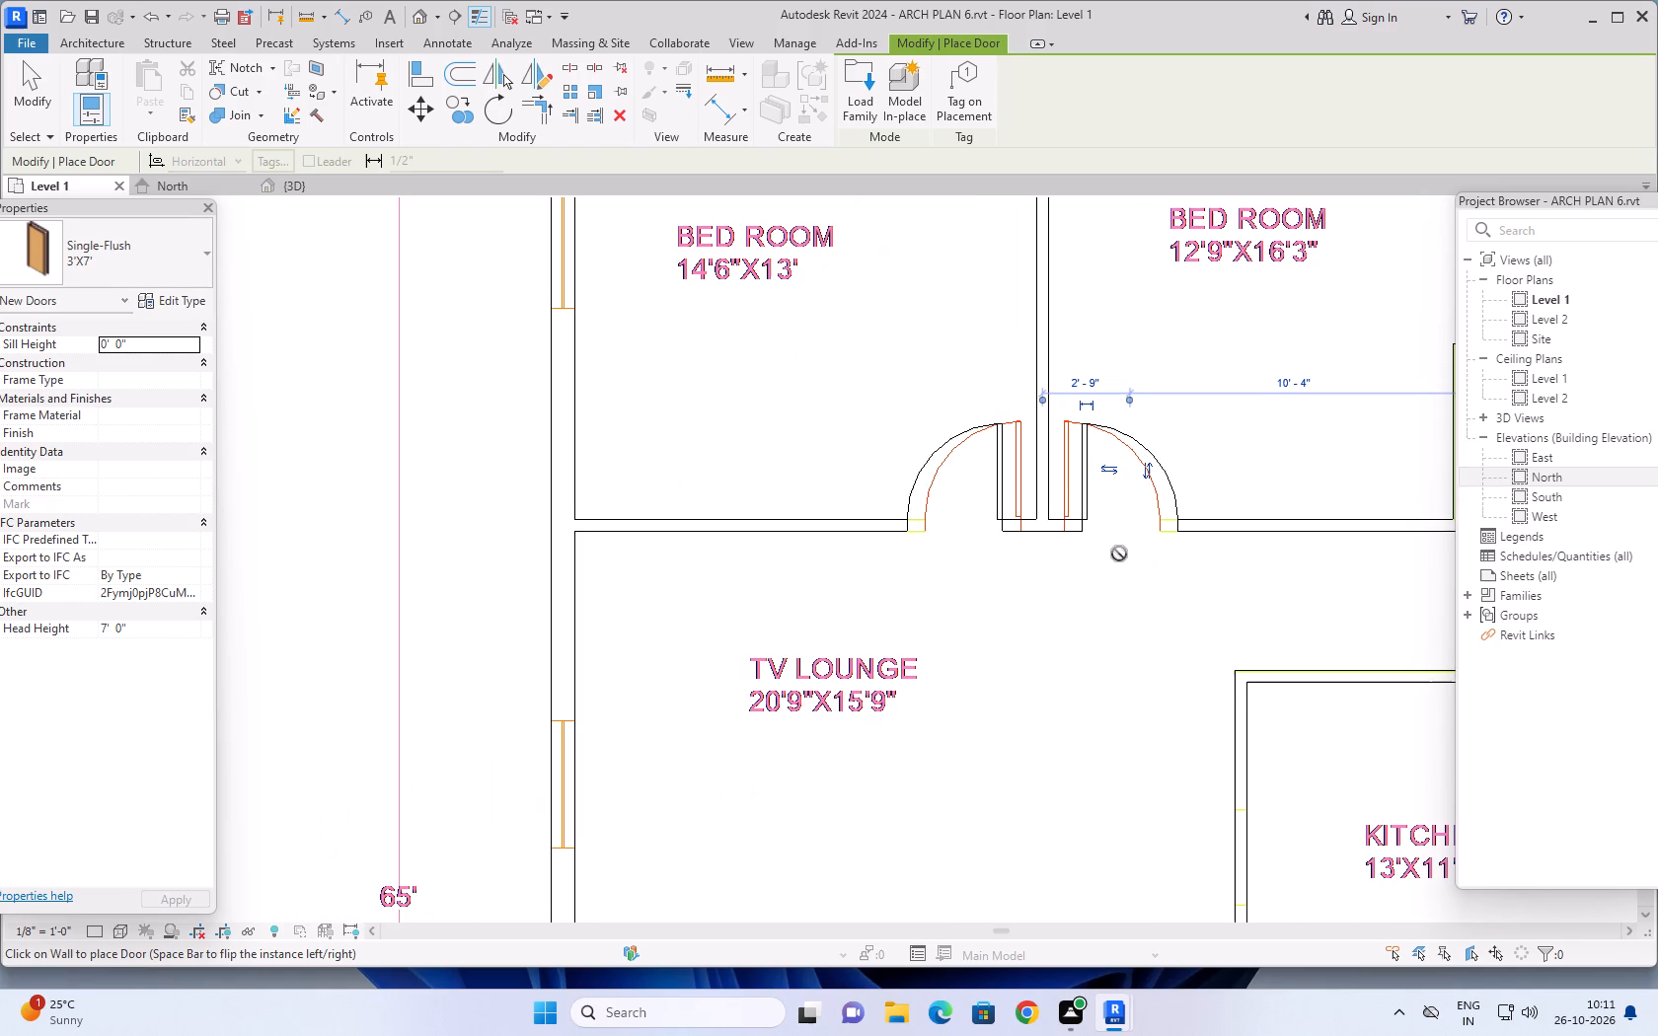
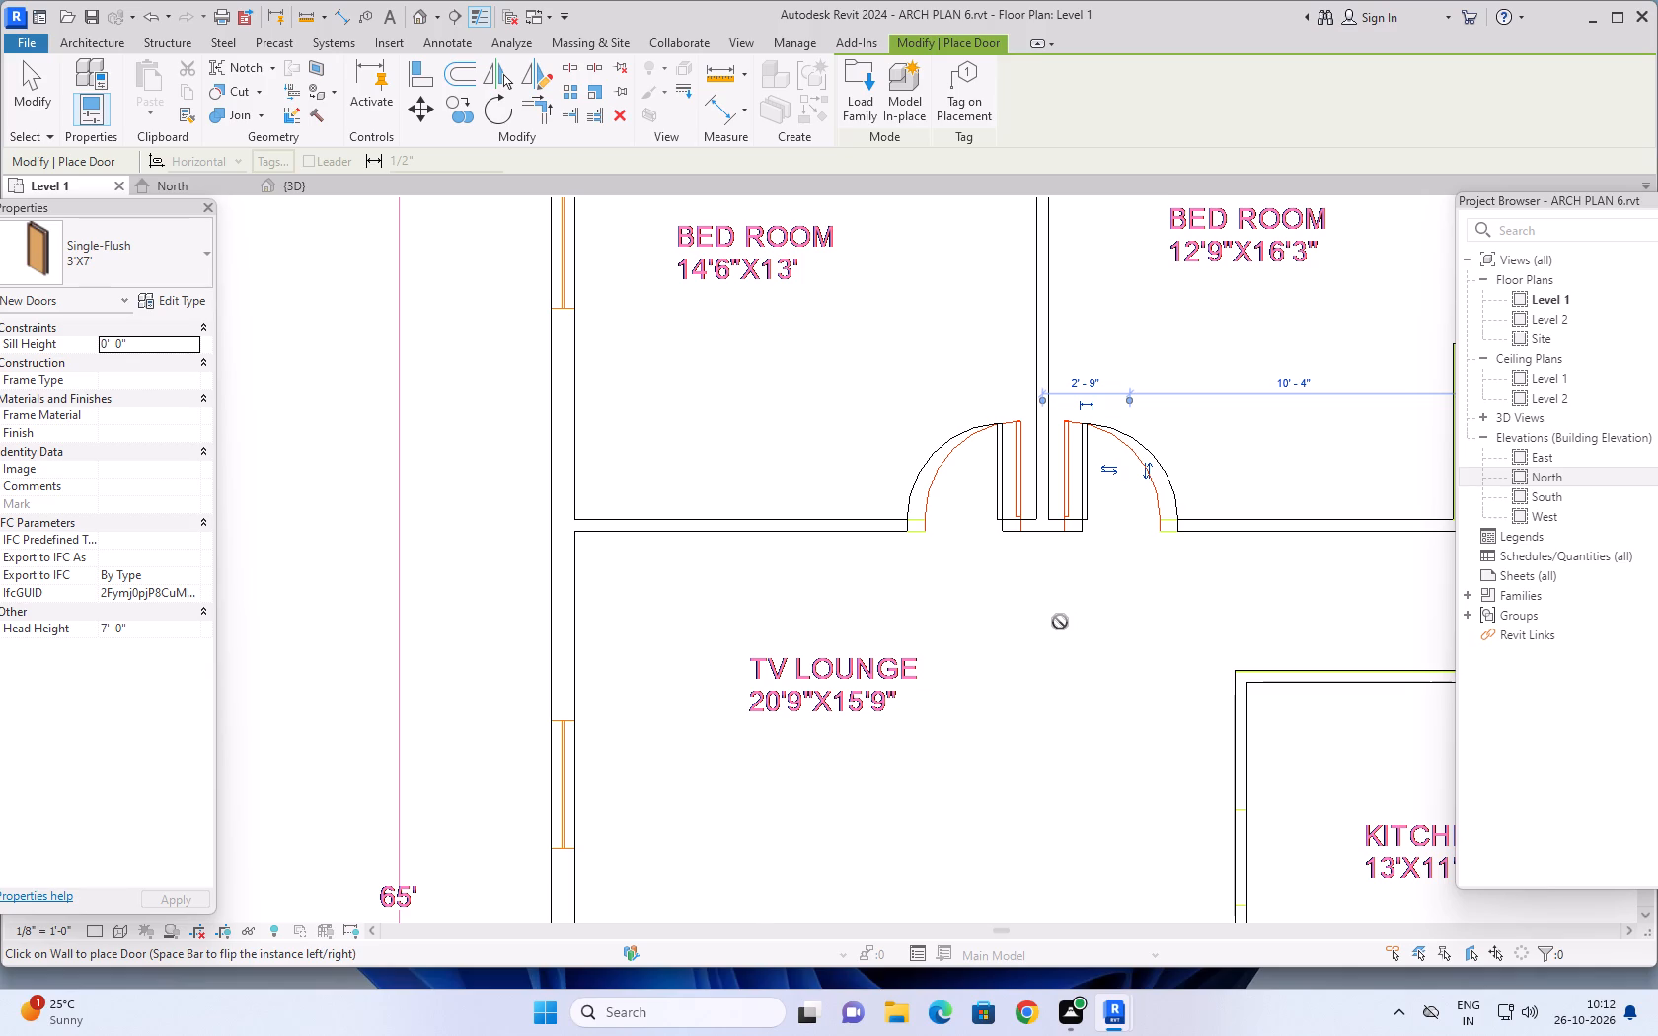
Place a 3'X7' Single-Flush door at the drawn opening in the kitchen's north wall, swinging into the open area.
scroll(1106, 659, "down", 6)
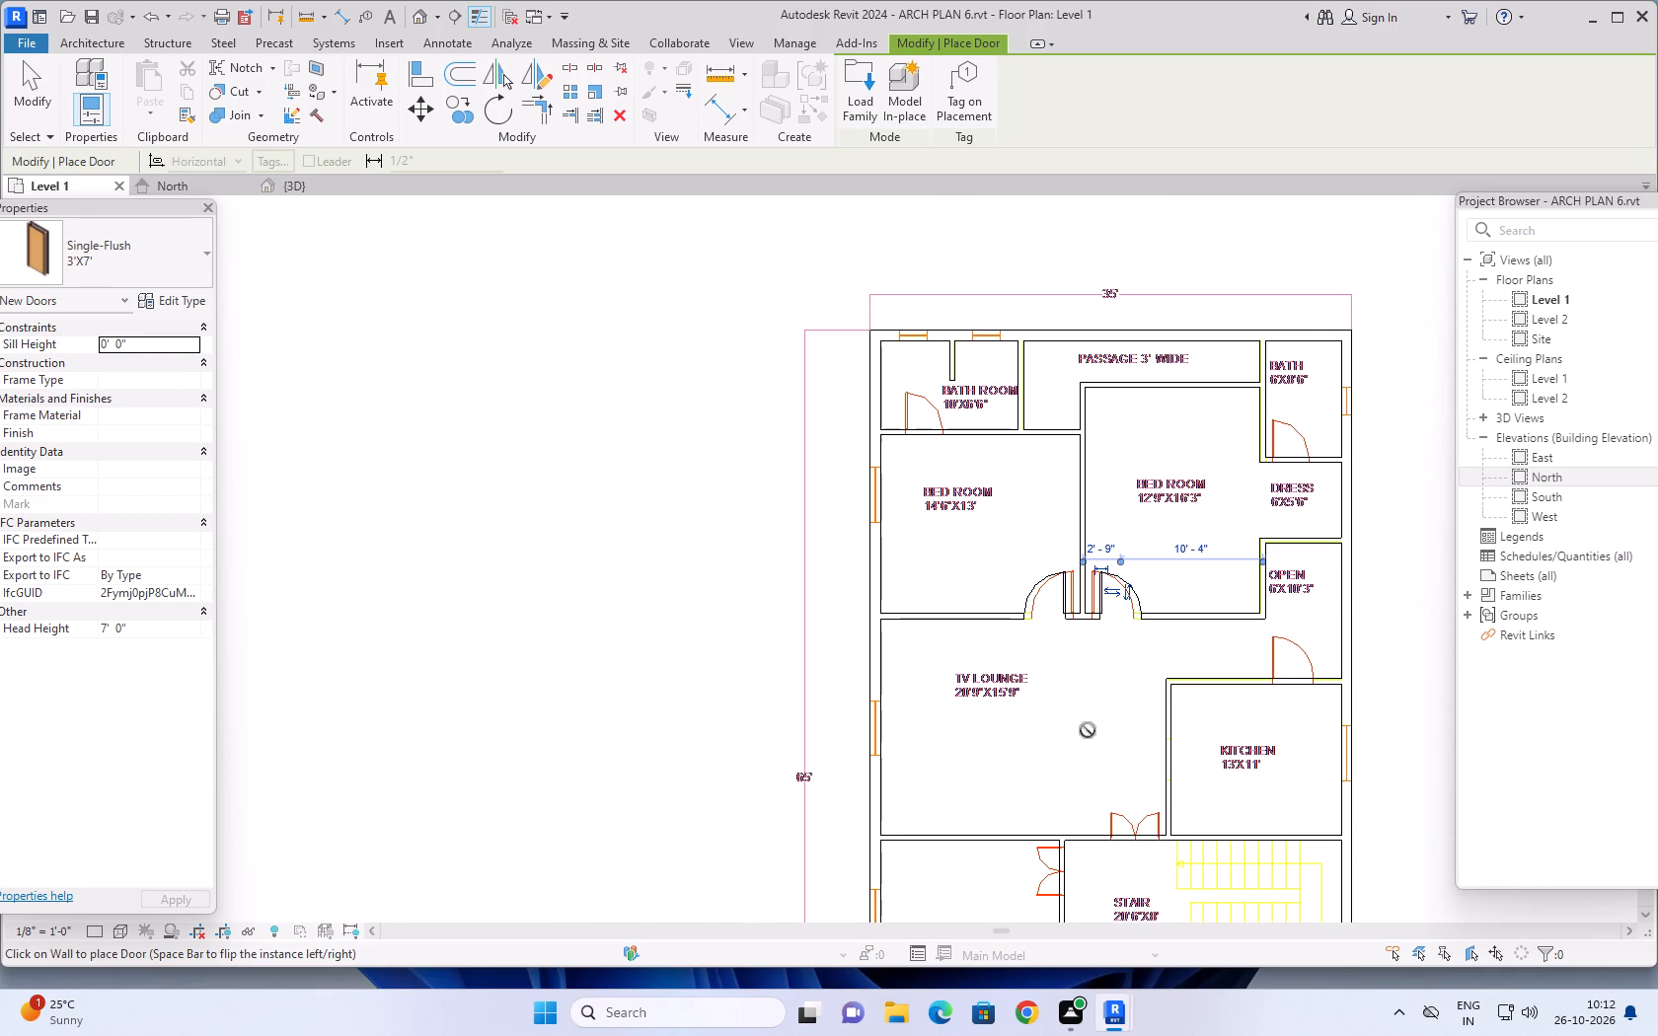
scroll(1196, 451, "up", 4)
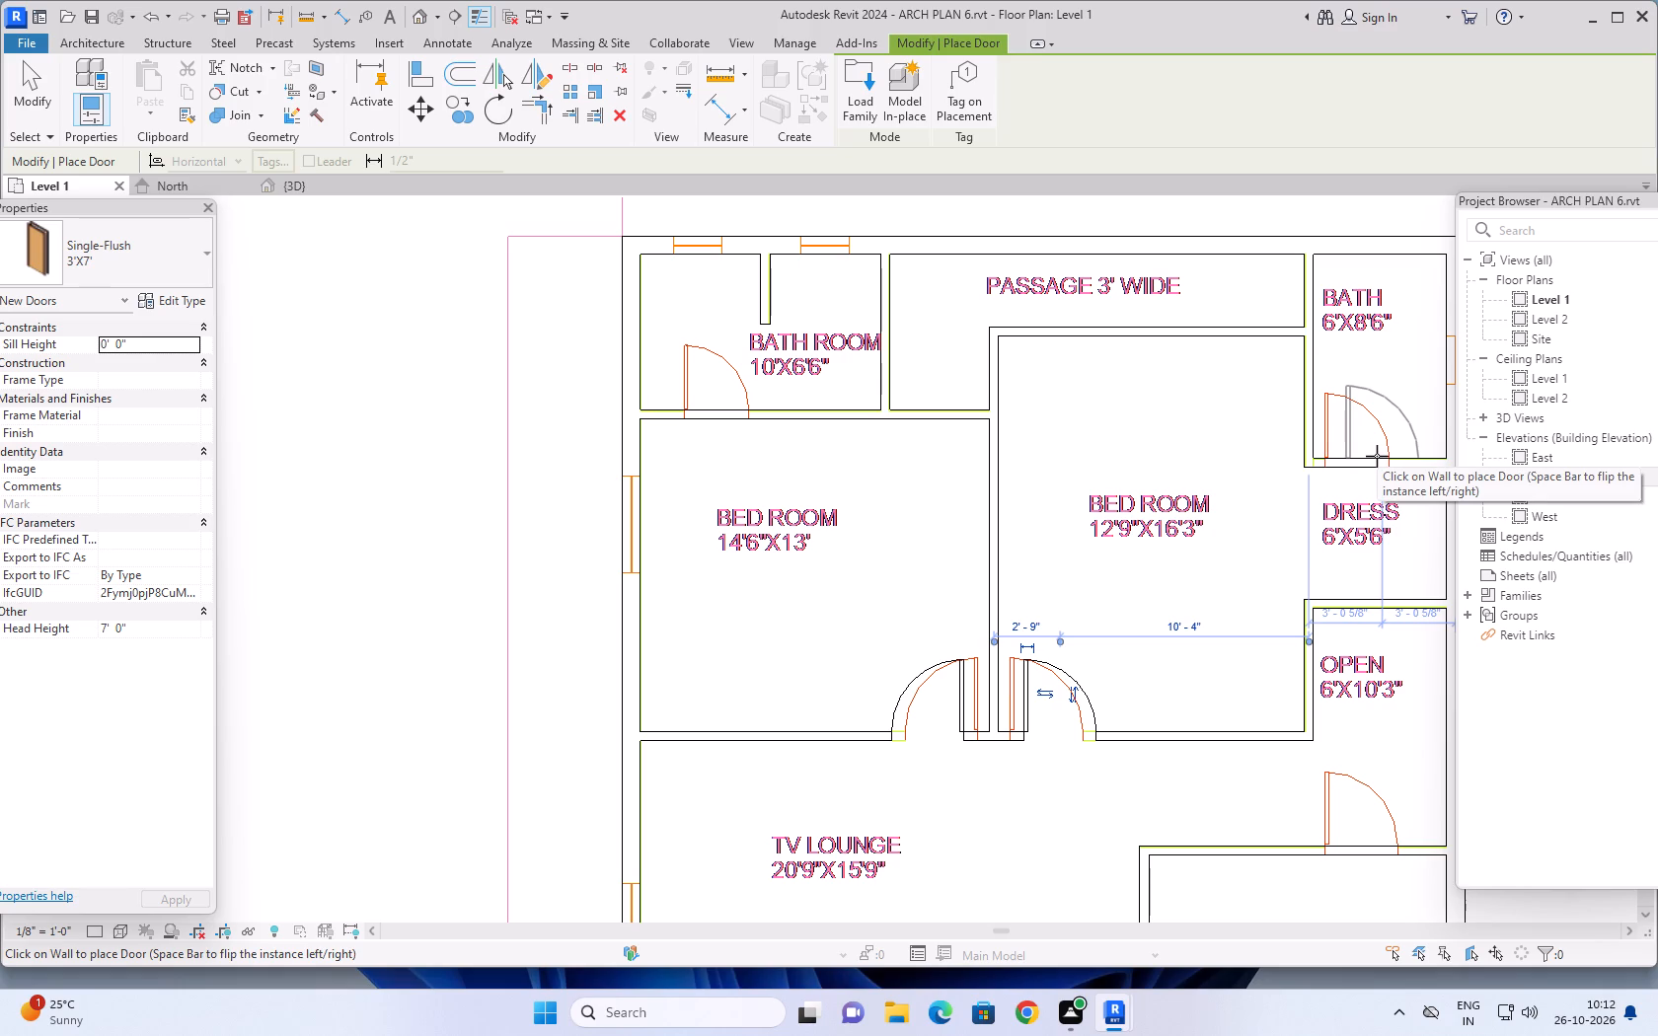
scroll(1027, 564, "down", 3)
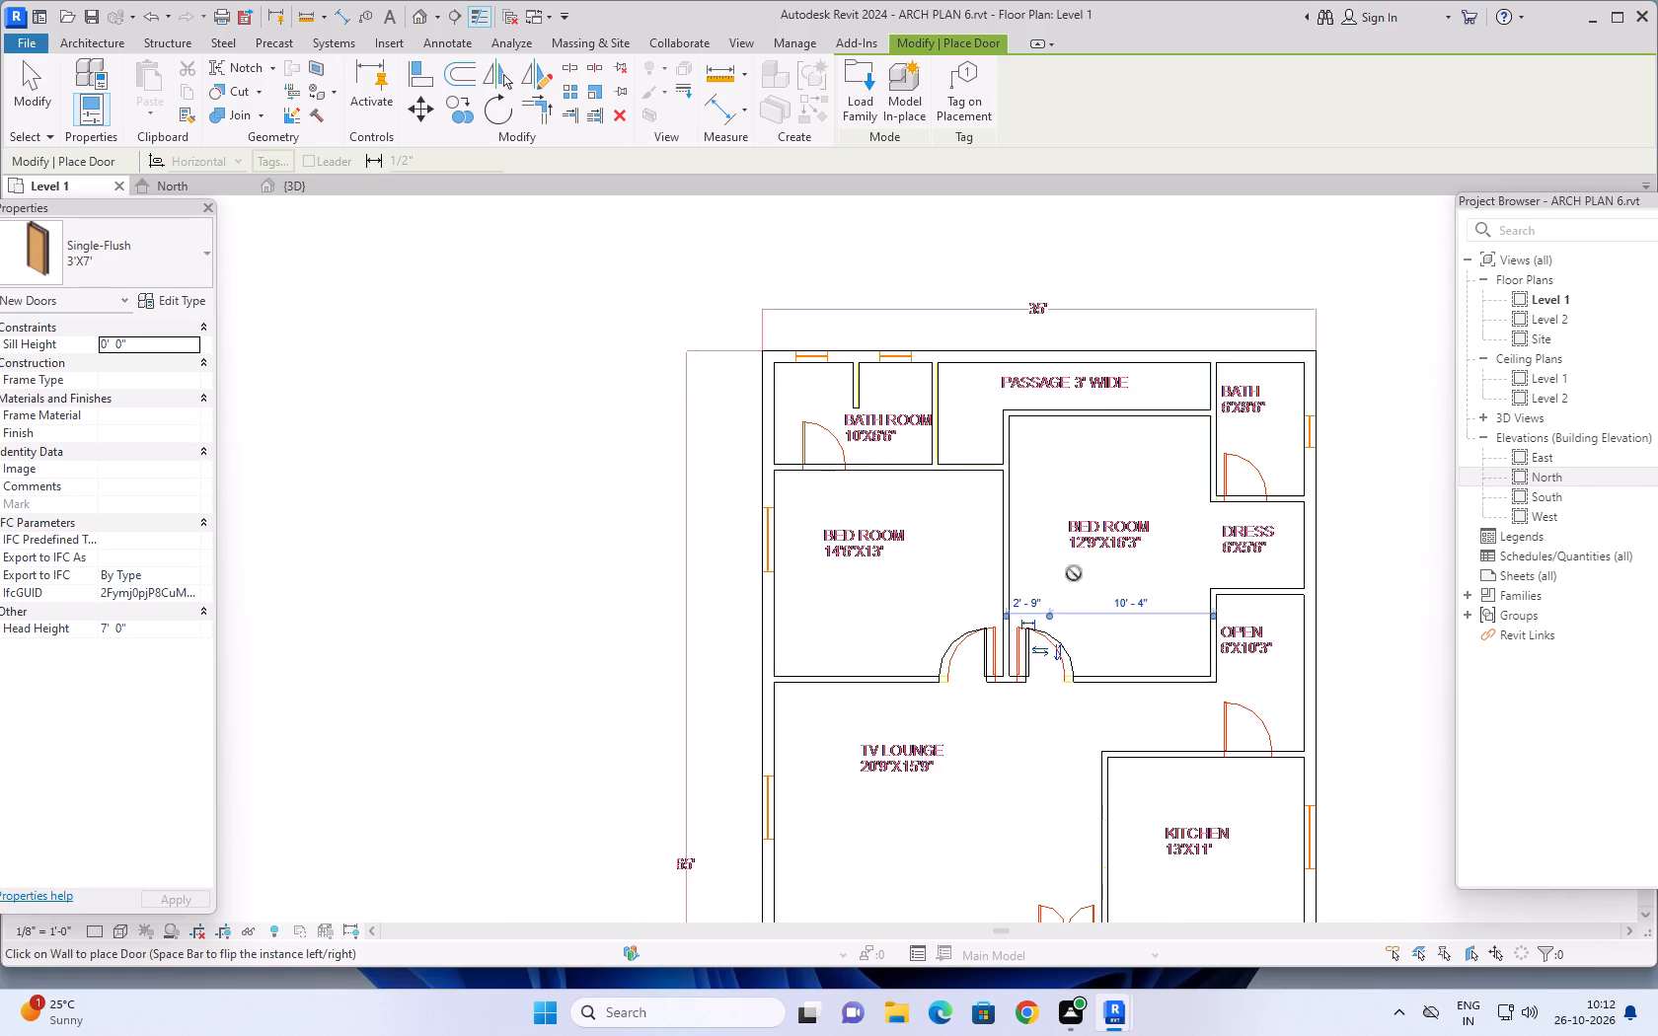
scroll(1082, 573, "down", 2)
middle_click_drag(1093, 560, 954, 408)
scroll(1089, 551, "up", 6)
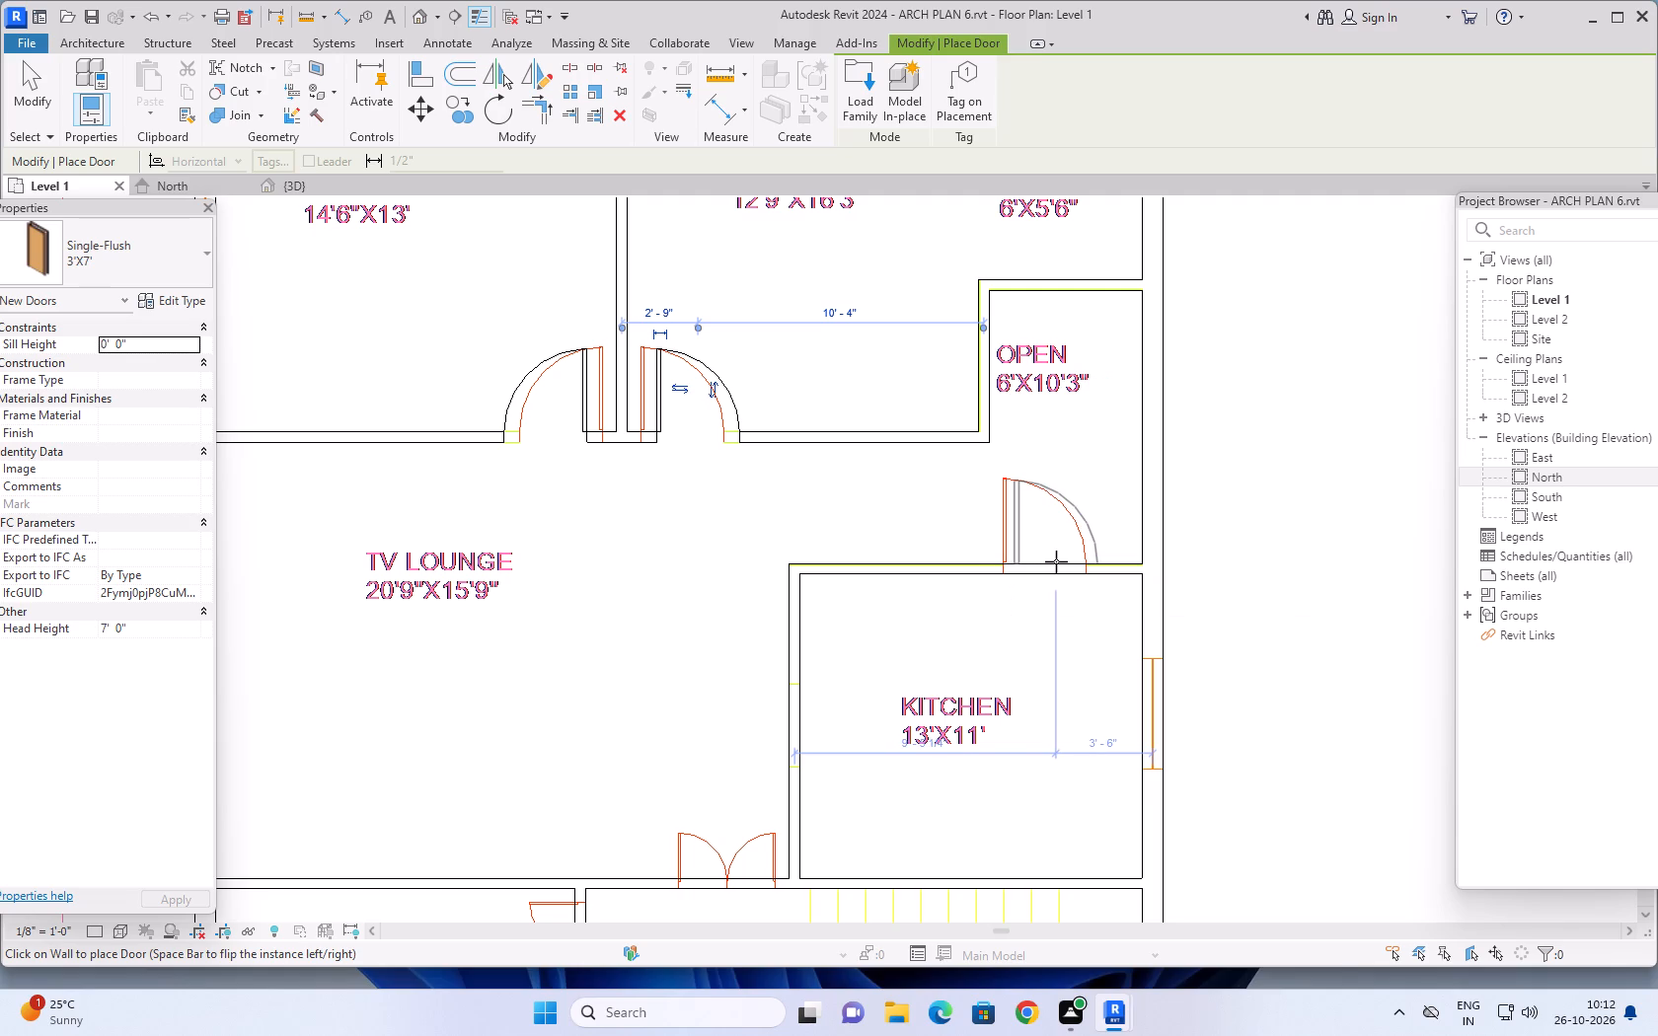
left_click(1056, 561)
scroll(1019, 609, "down", 7)
middle_click_drag(1005, 649, 1029, 455)
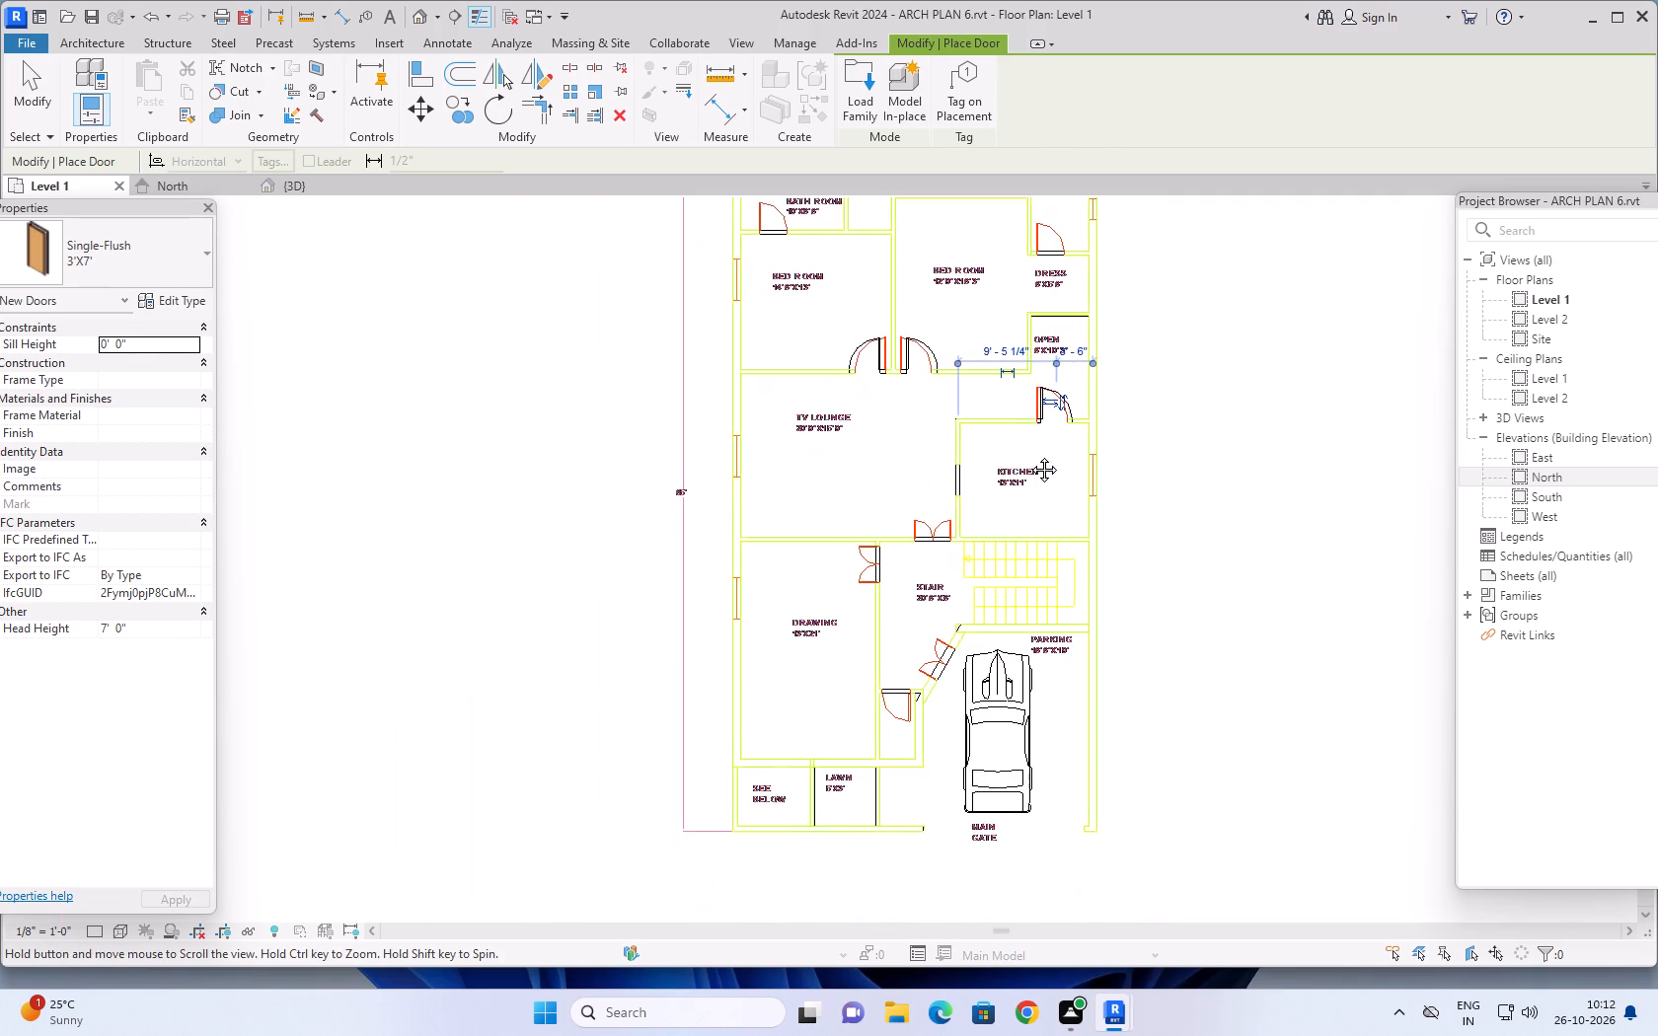
middle_click_drag(1029, 455, 1012, 419)
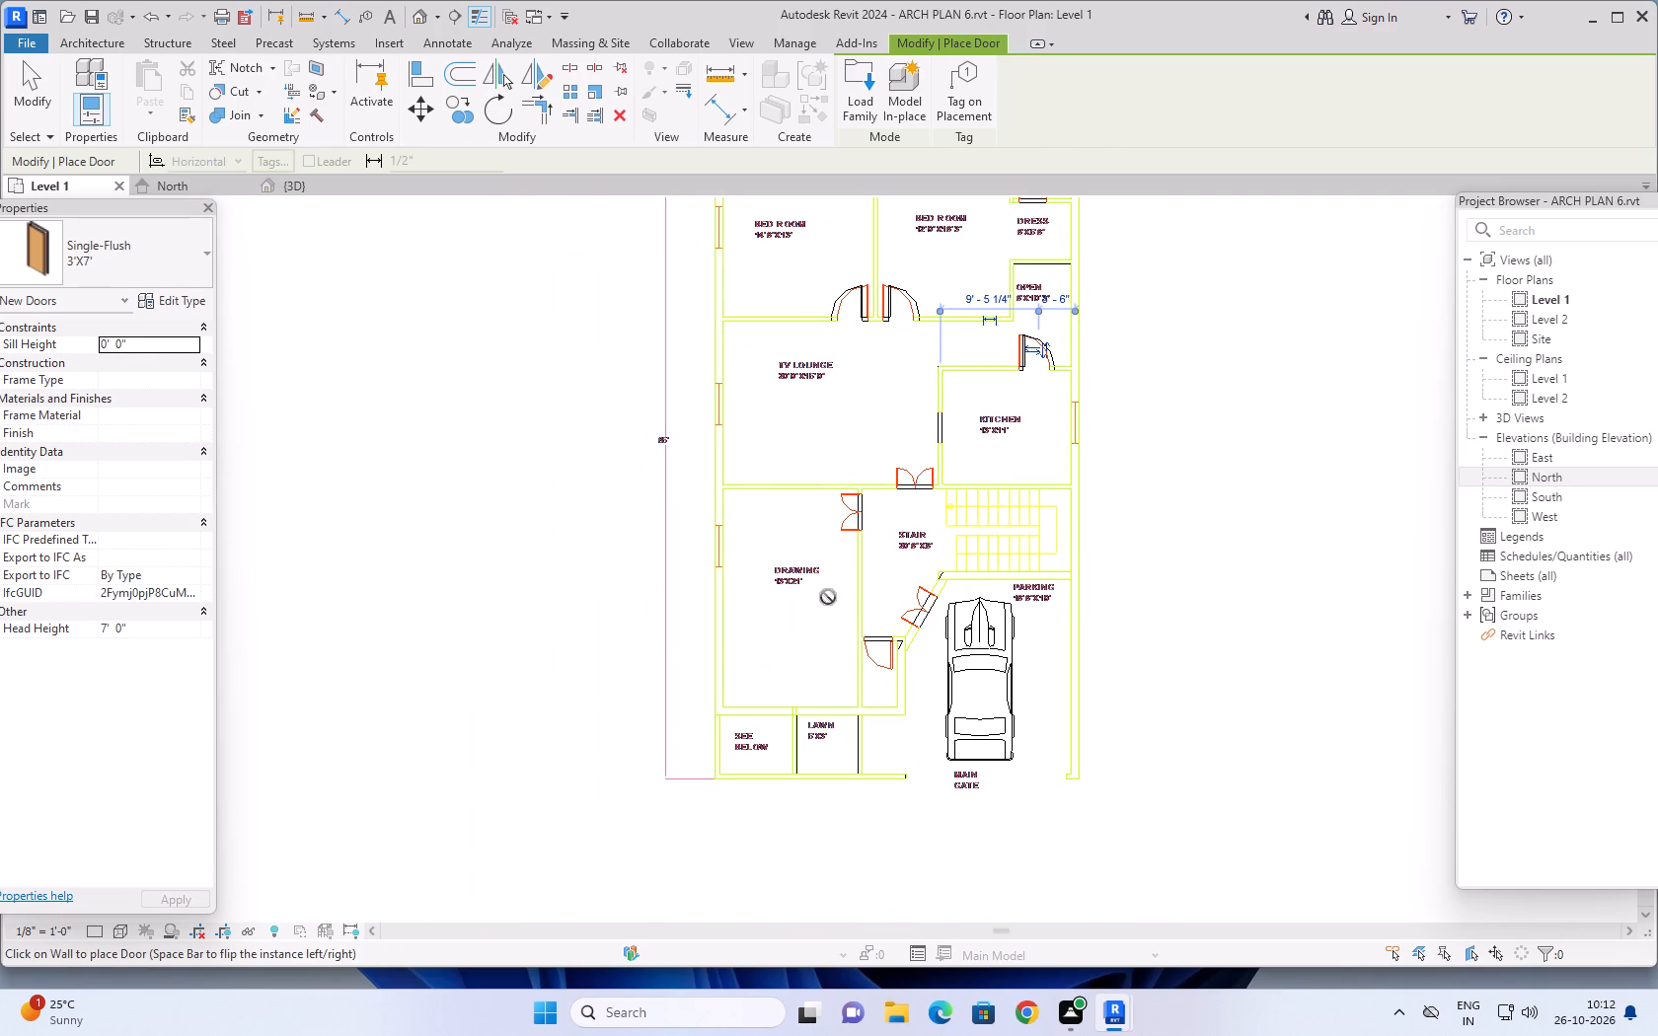
key("Escape")
Duplicate the 3'X7' Single-Flush door type as 2'8"X7' and set its width to 2'8".
scroll(812, 600, "down", 5)
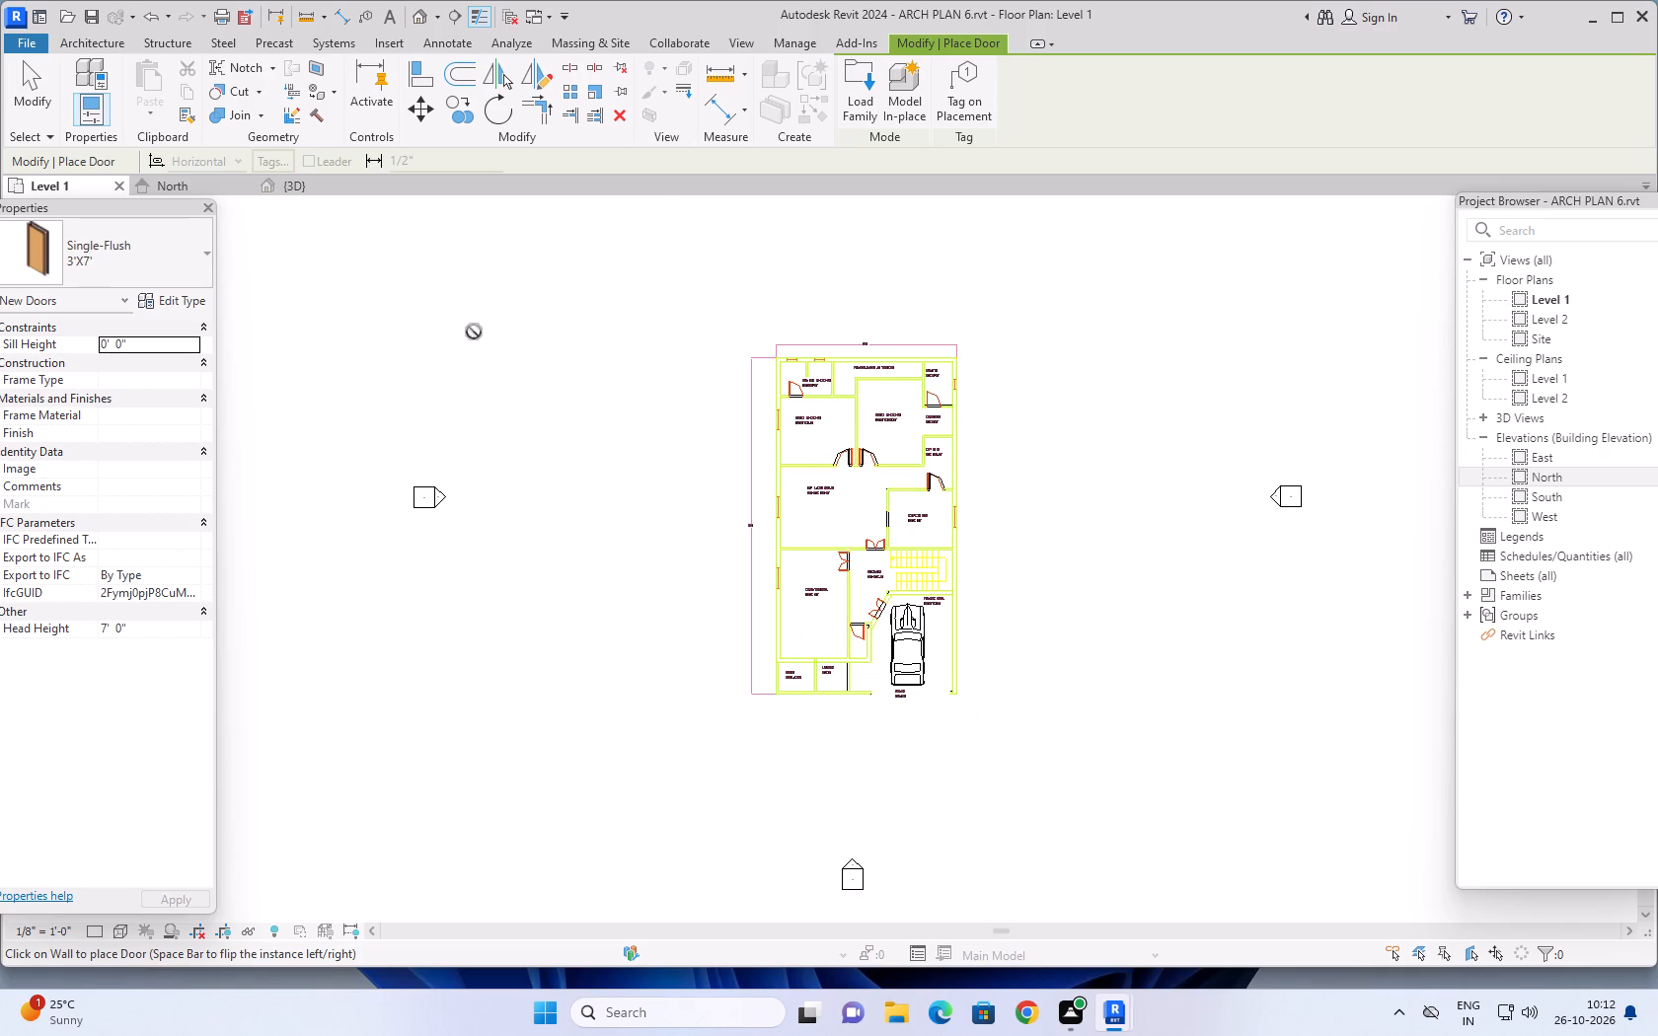
left_click(161, 297)
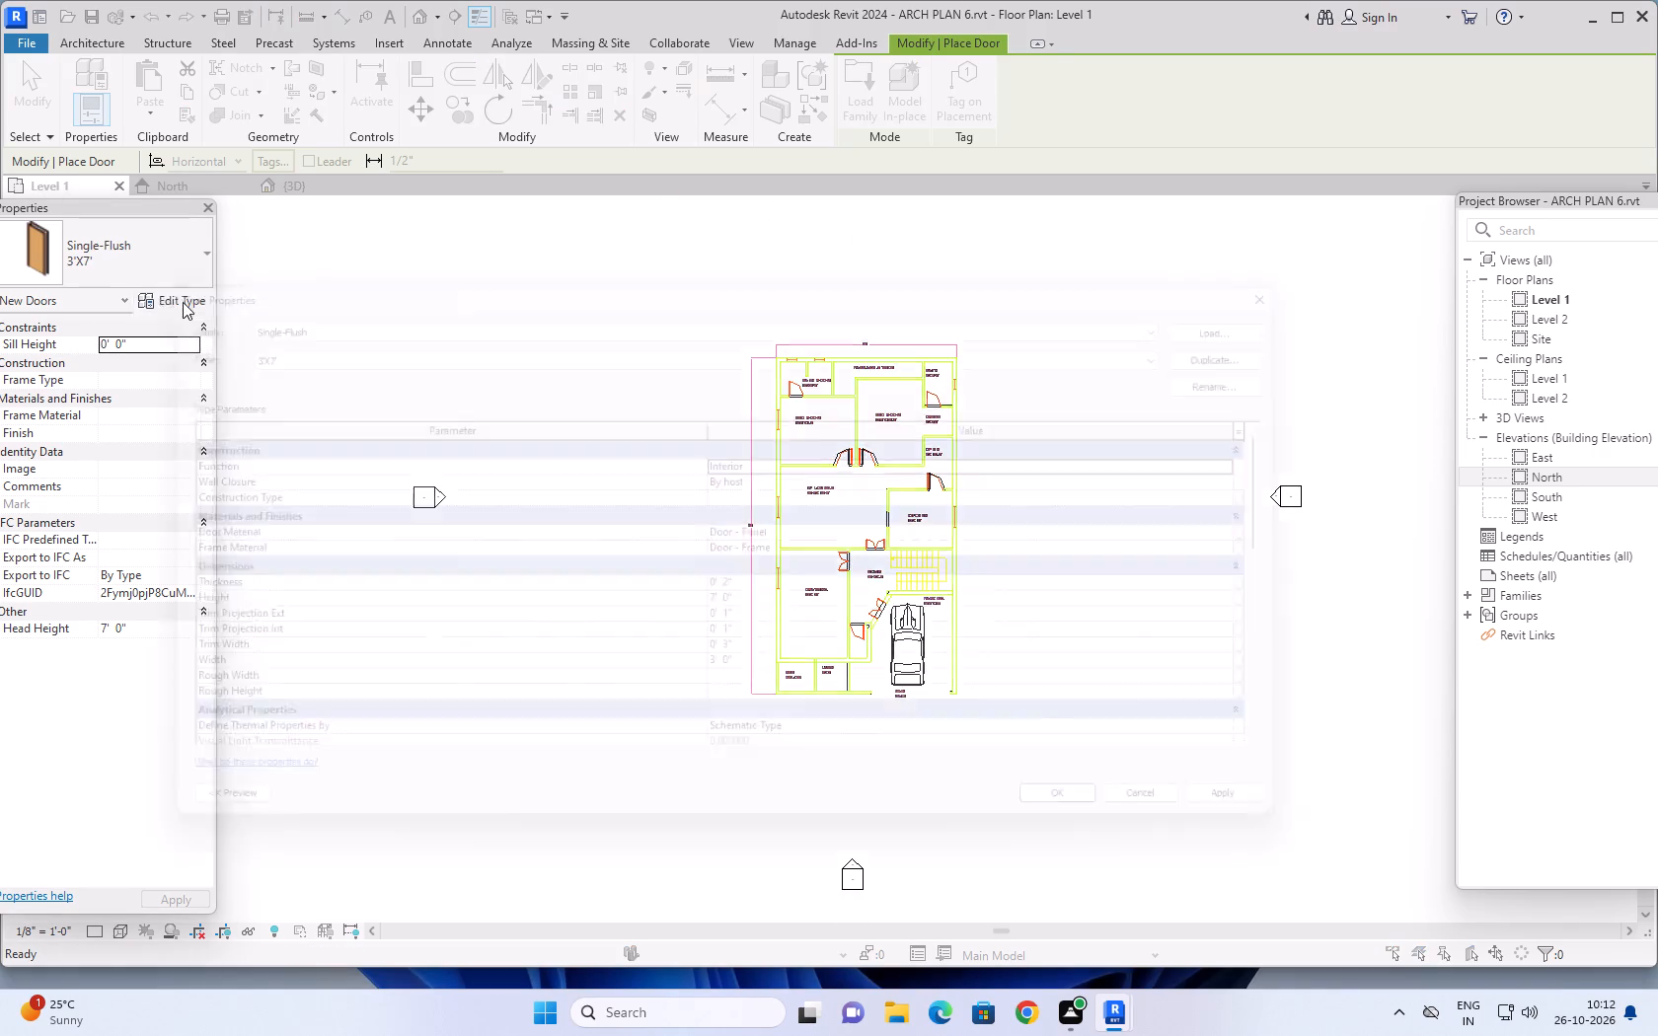
left_click(1285, 335)
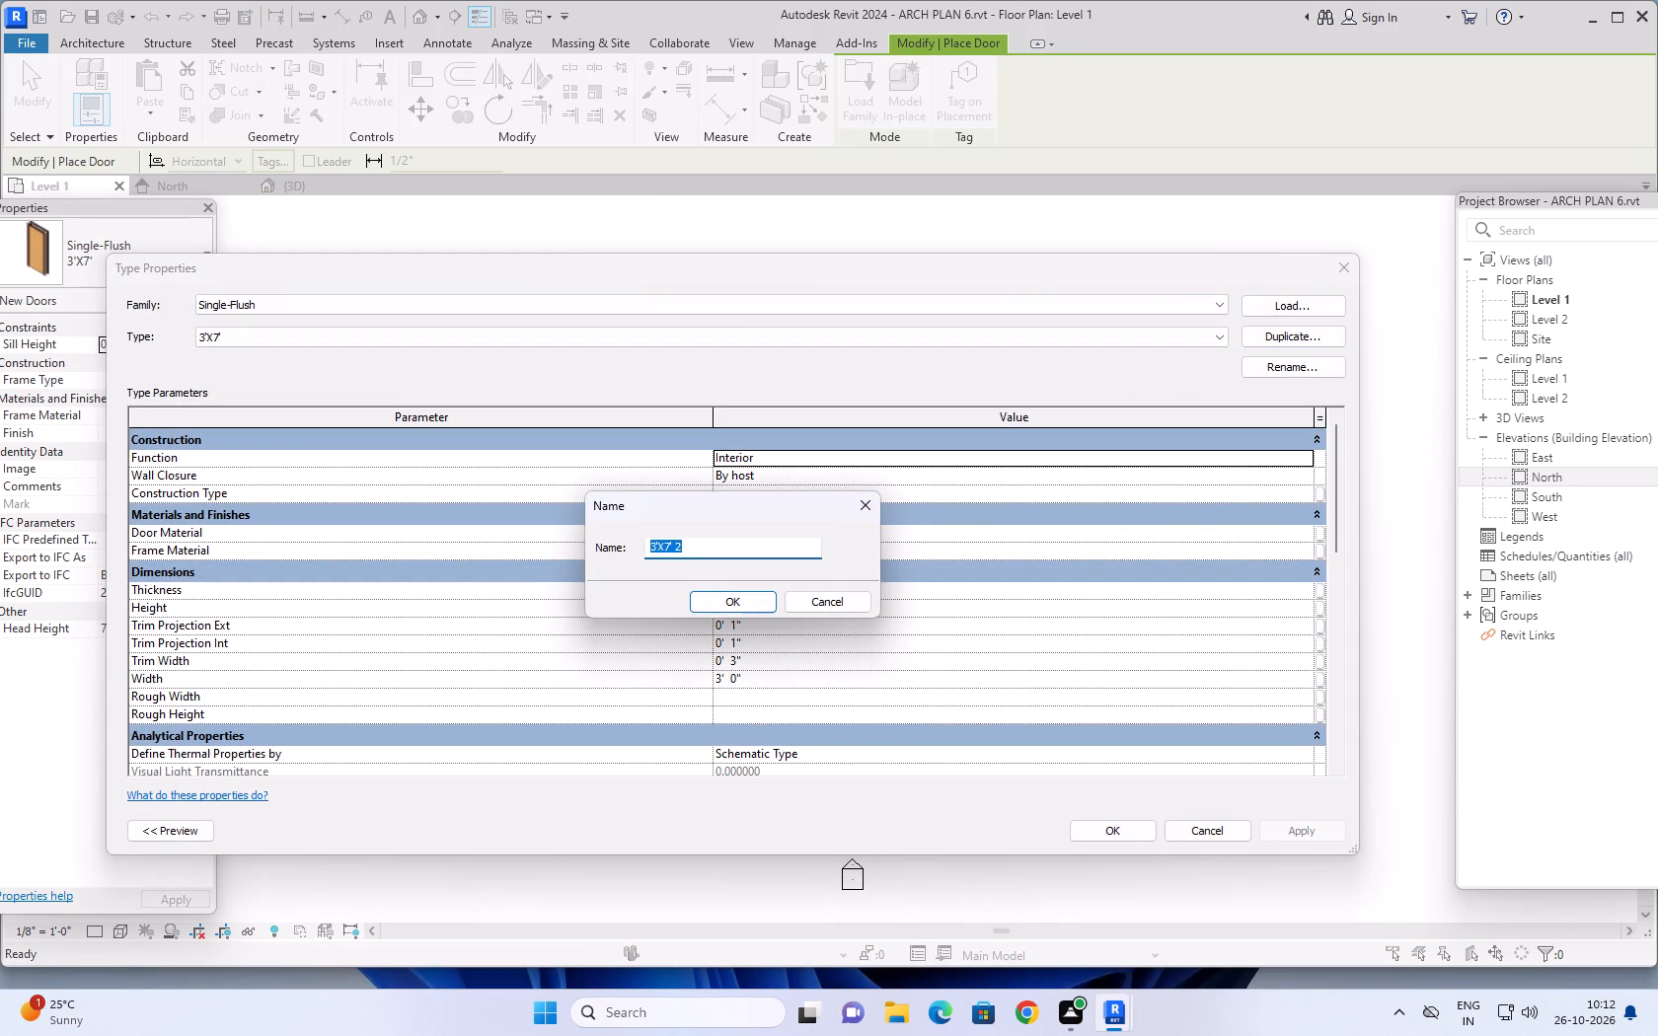
type("2'8\"")
type("X7'")
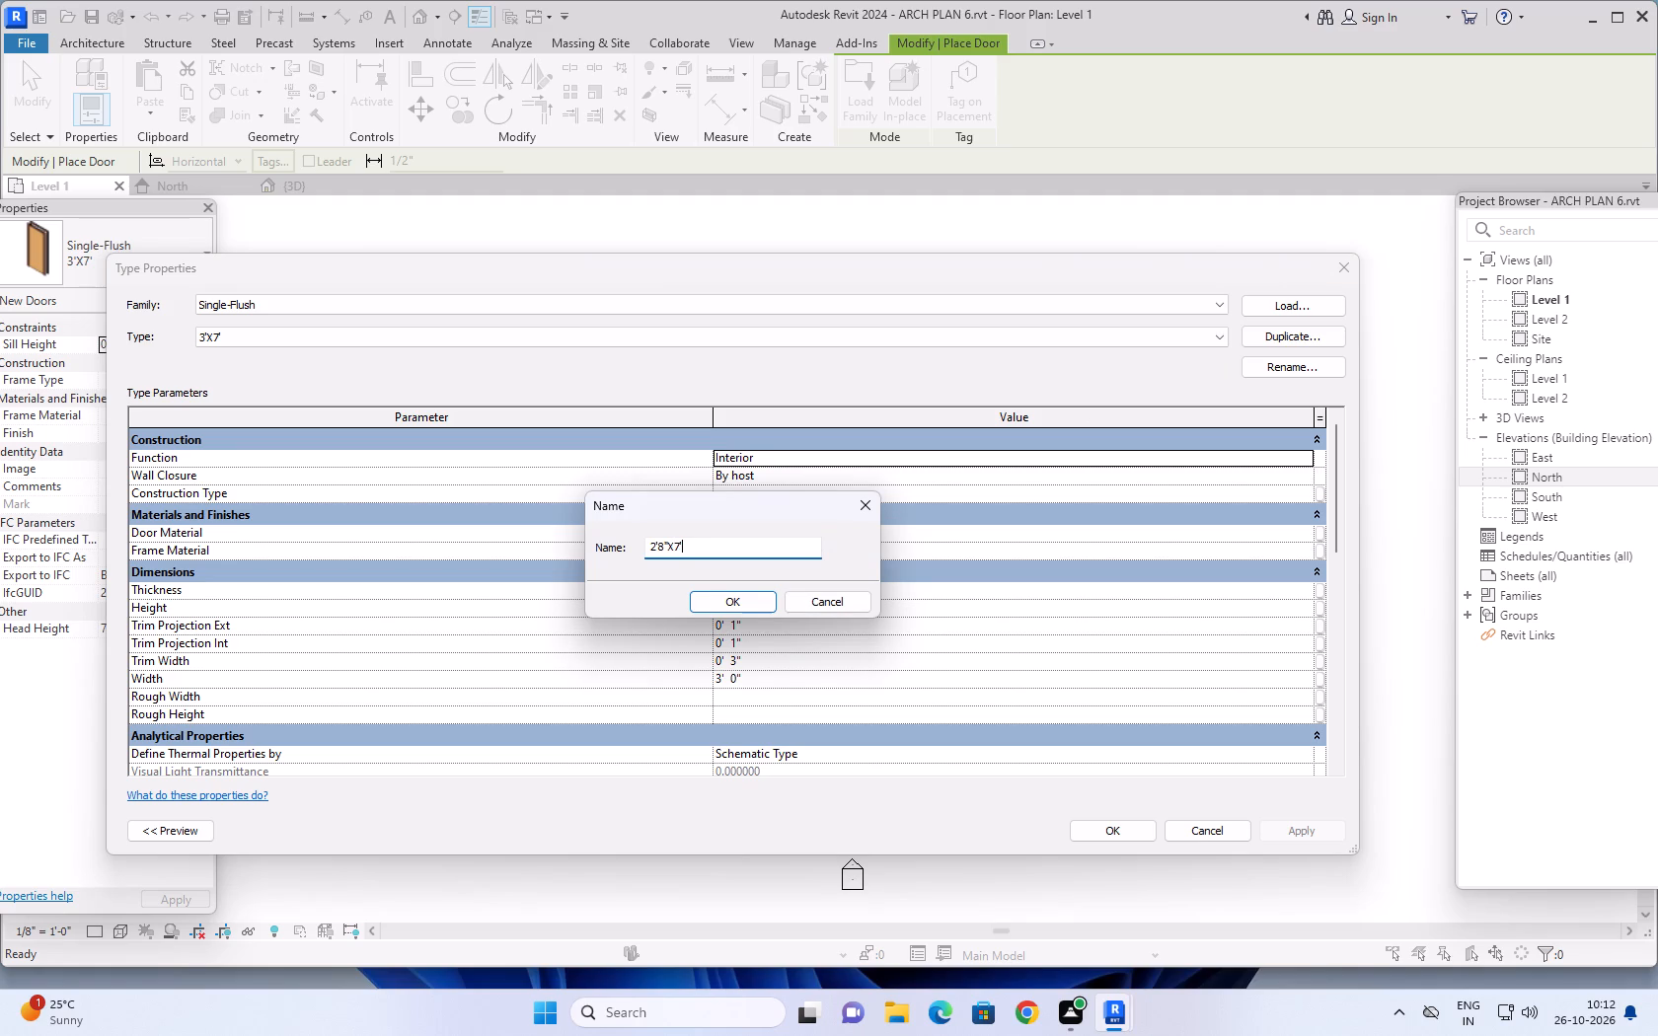
left_click(727, 600)
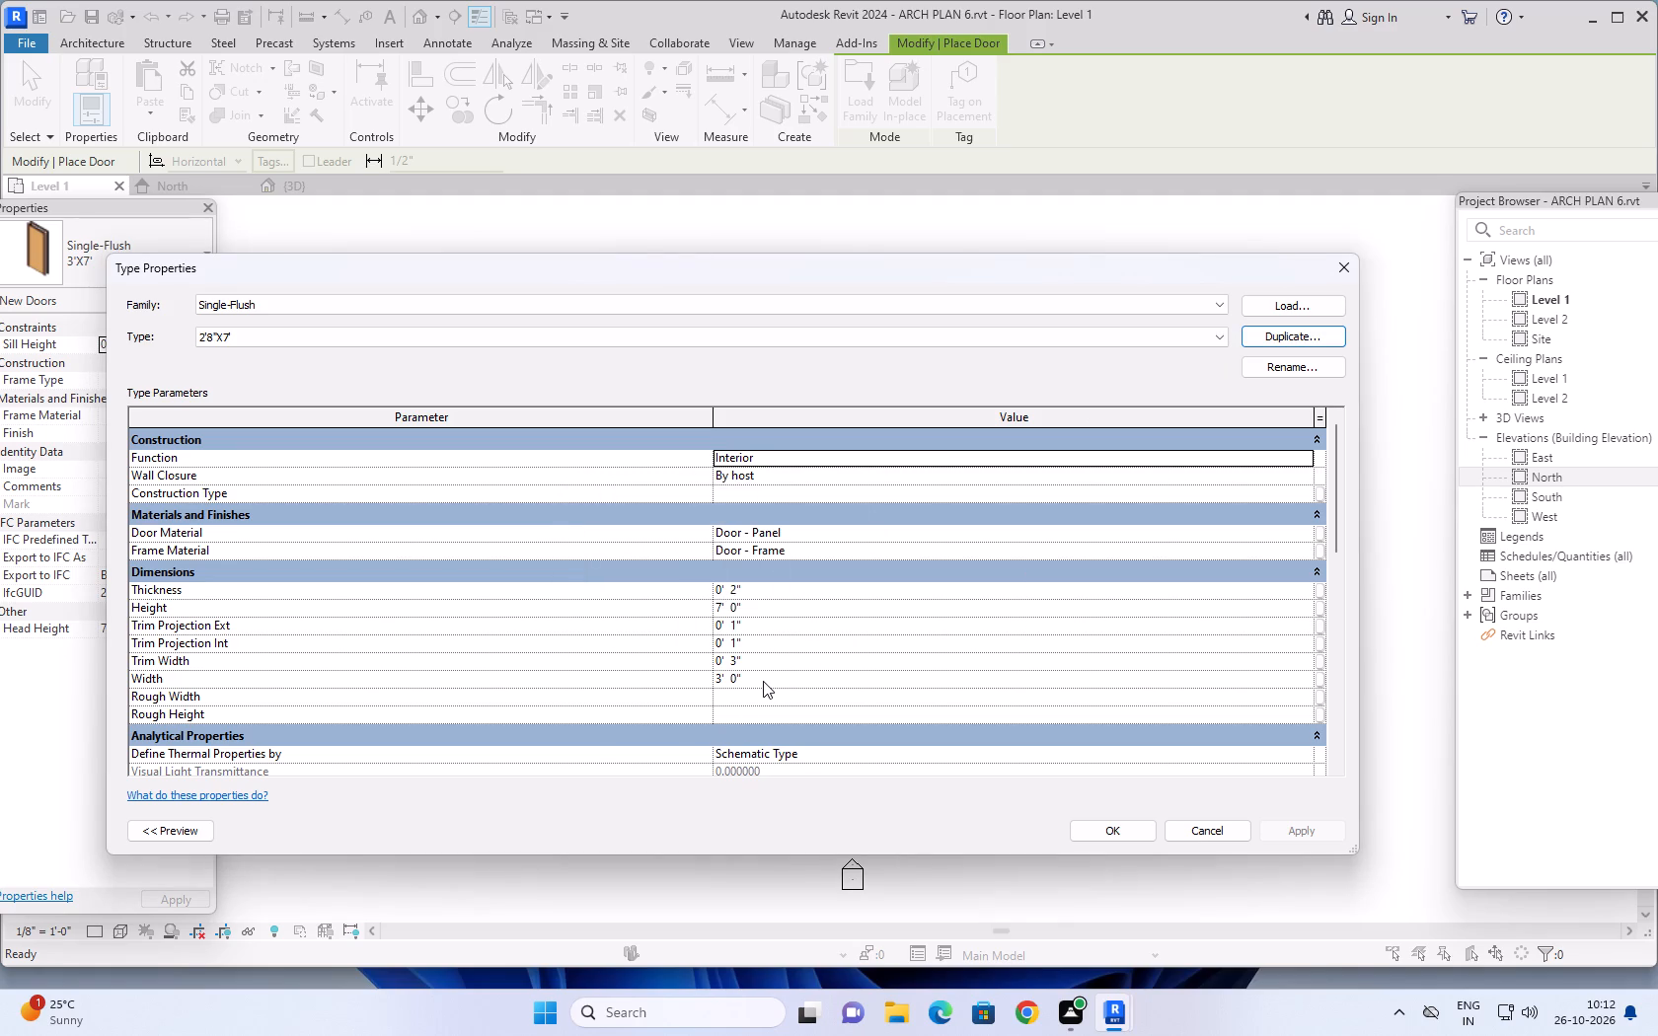
left_click(764, 681)
type("2'8\"")
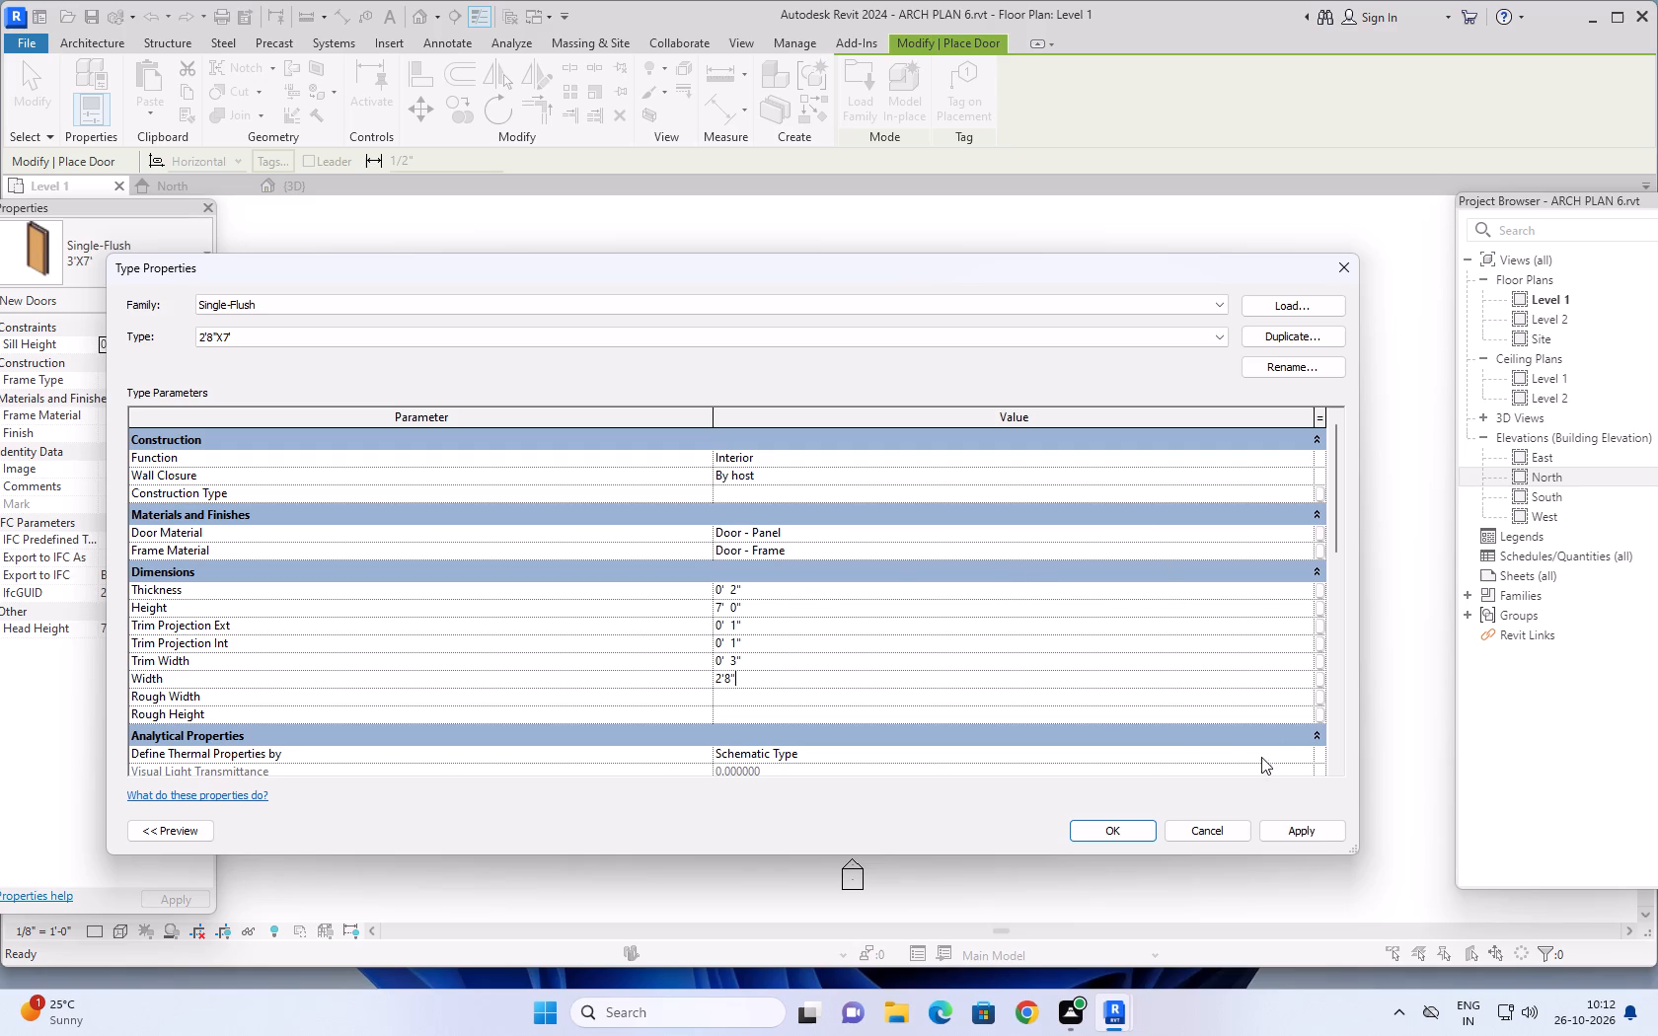
scroll(895, 635, "down", 11)
scroll(902, 667, "up", 16)
left_click(1317, 834)
left_click(1130, 830)
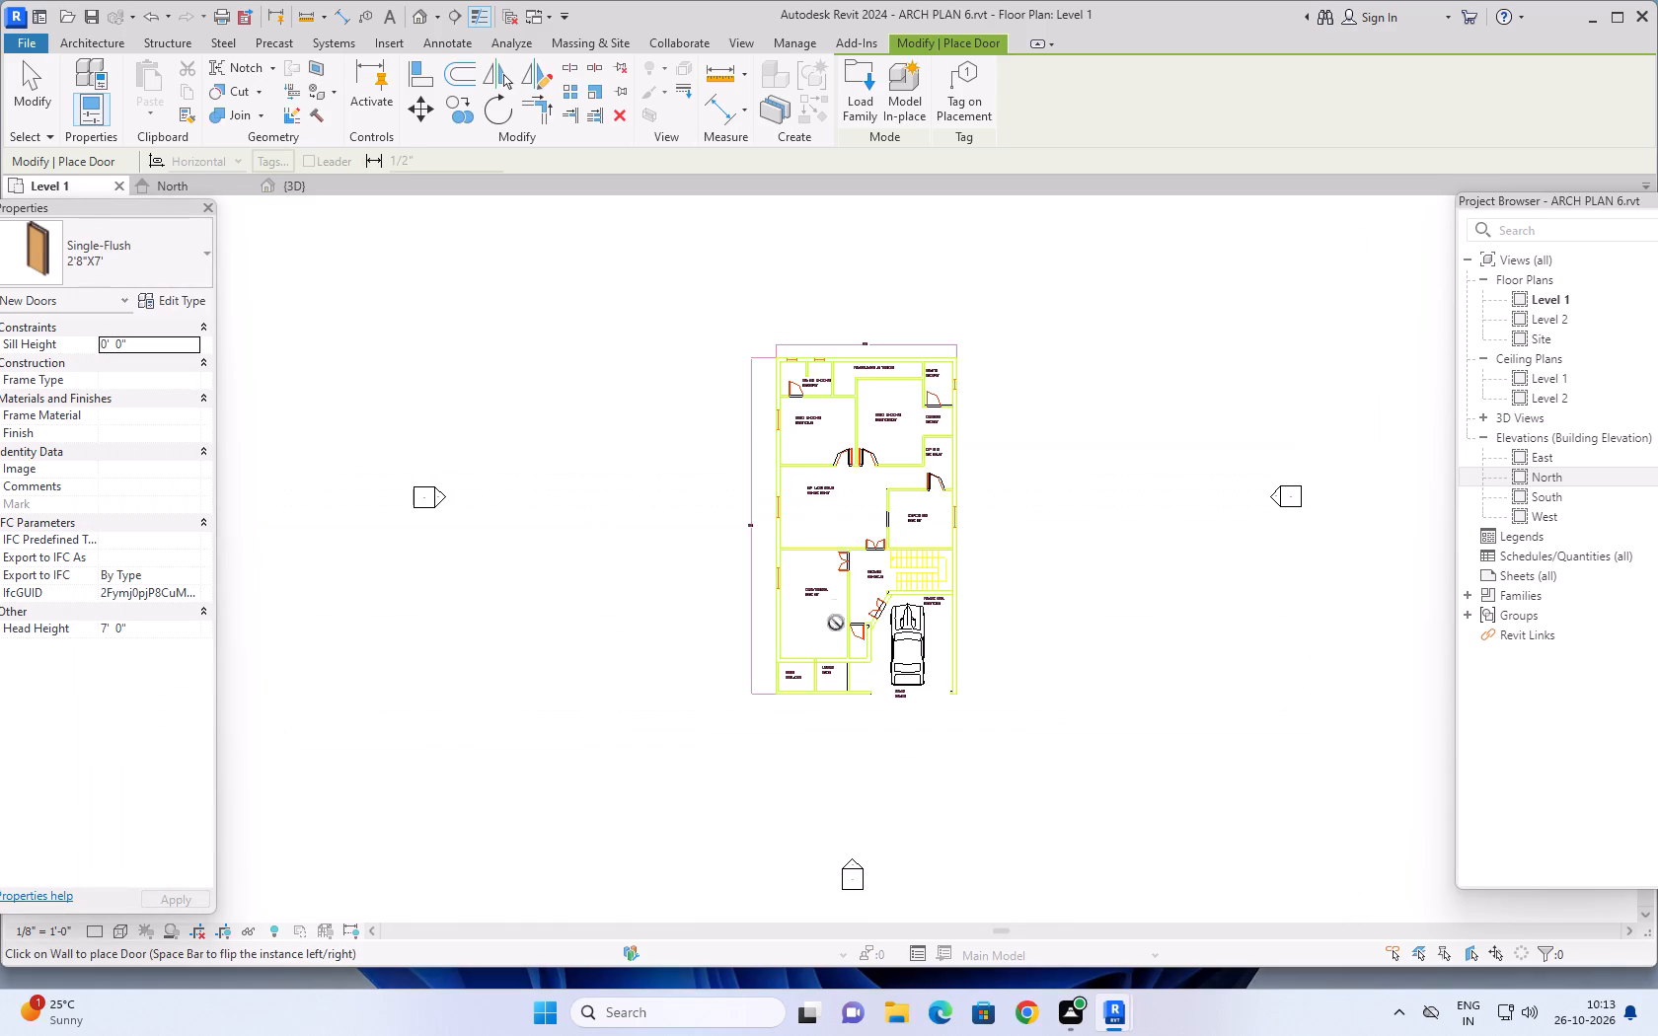
Place a 2'8"X7' door in the wall at the stair area's south end, swinging south with its hinge on the east side.
scroll(830, 701, "up", 10)
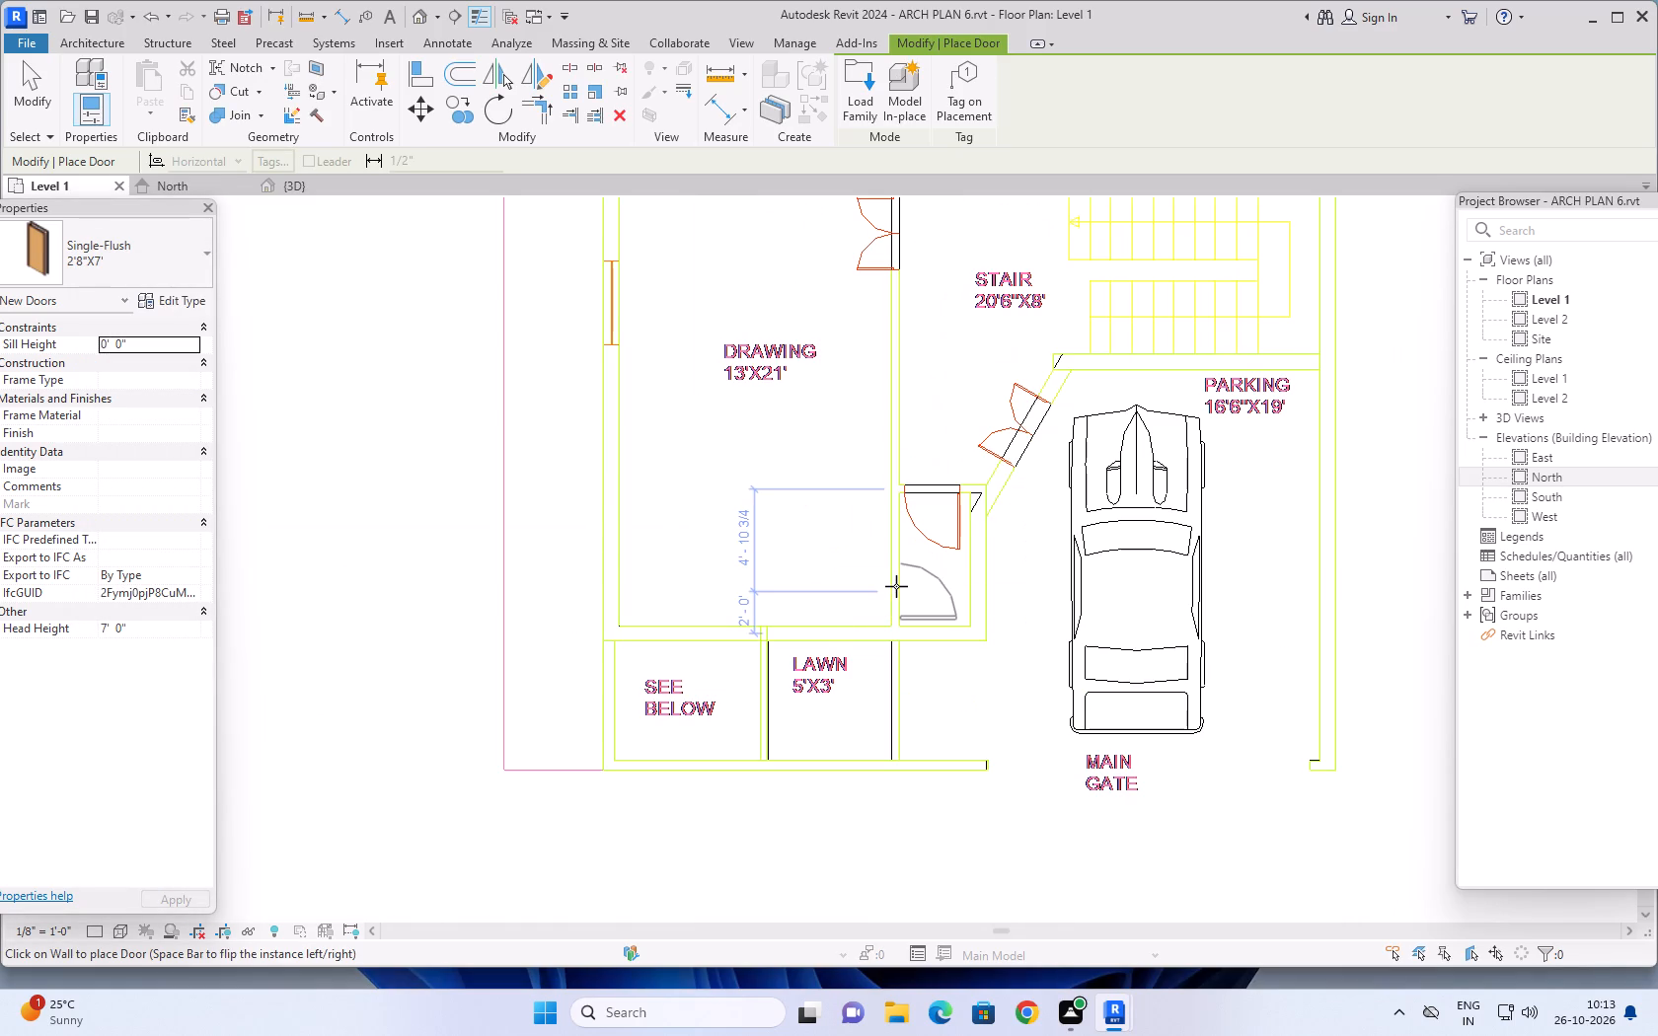
scroll(942, 500, "up", 4)
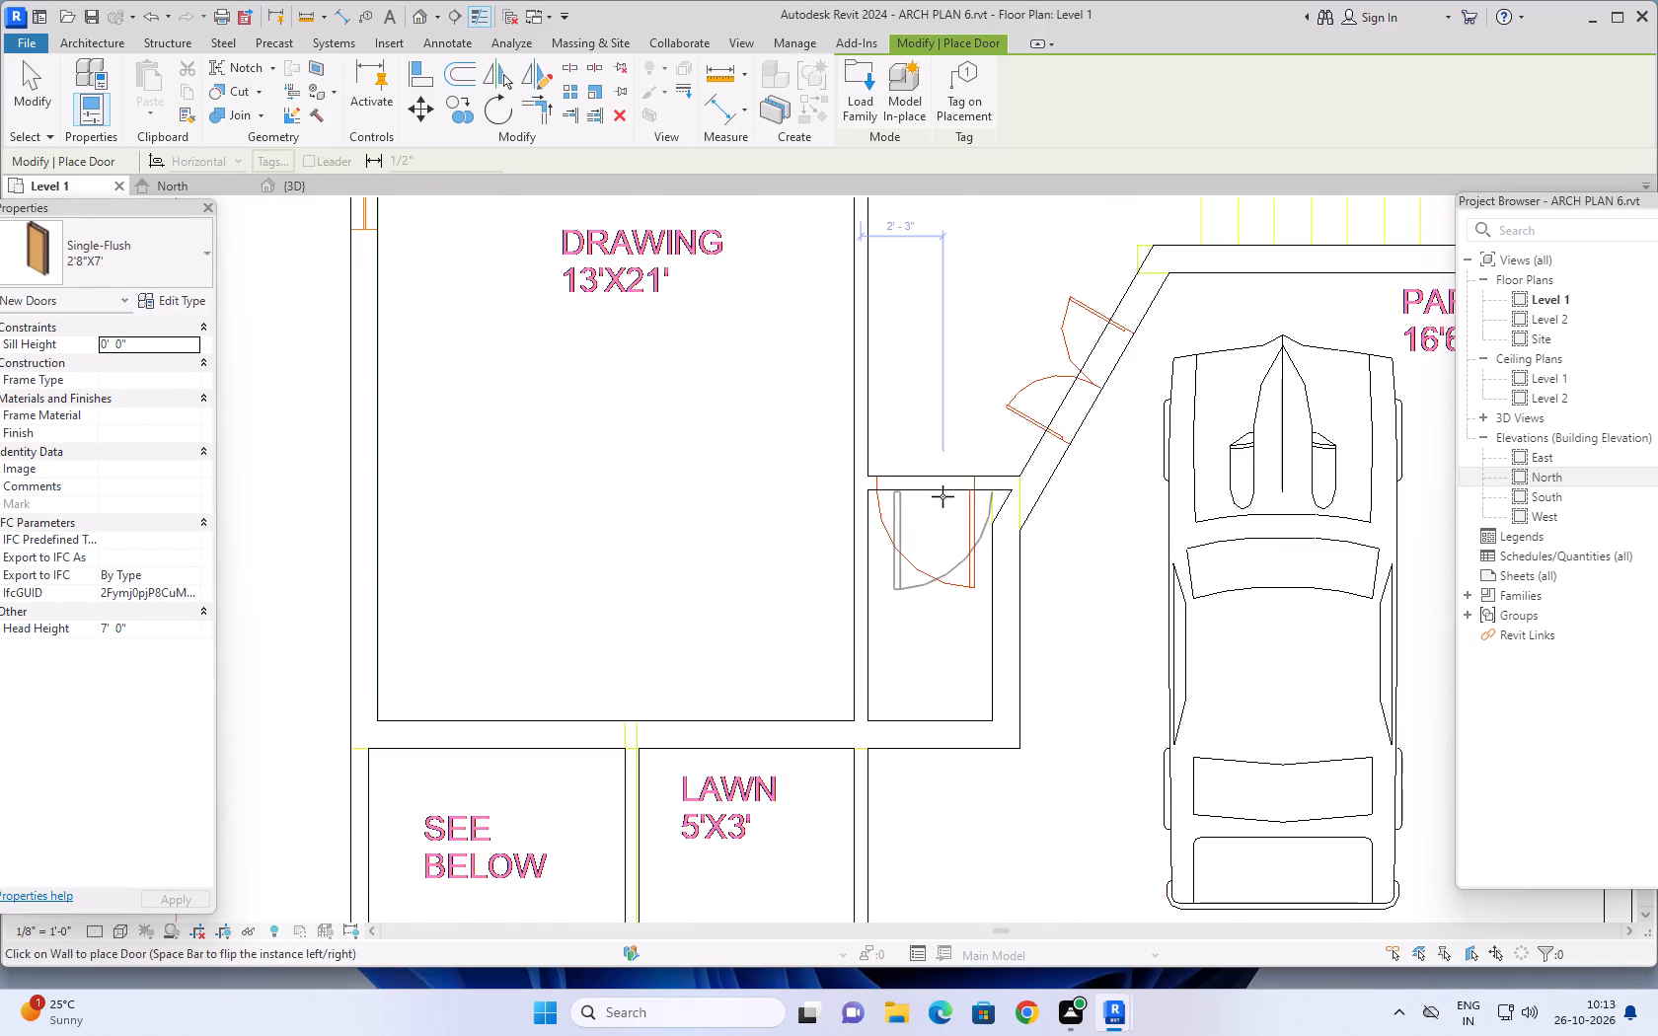
scroll(942, 496, "up", 1)
key("space")
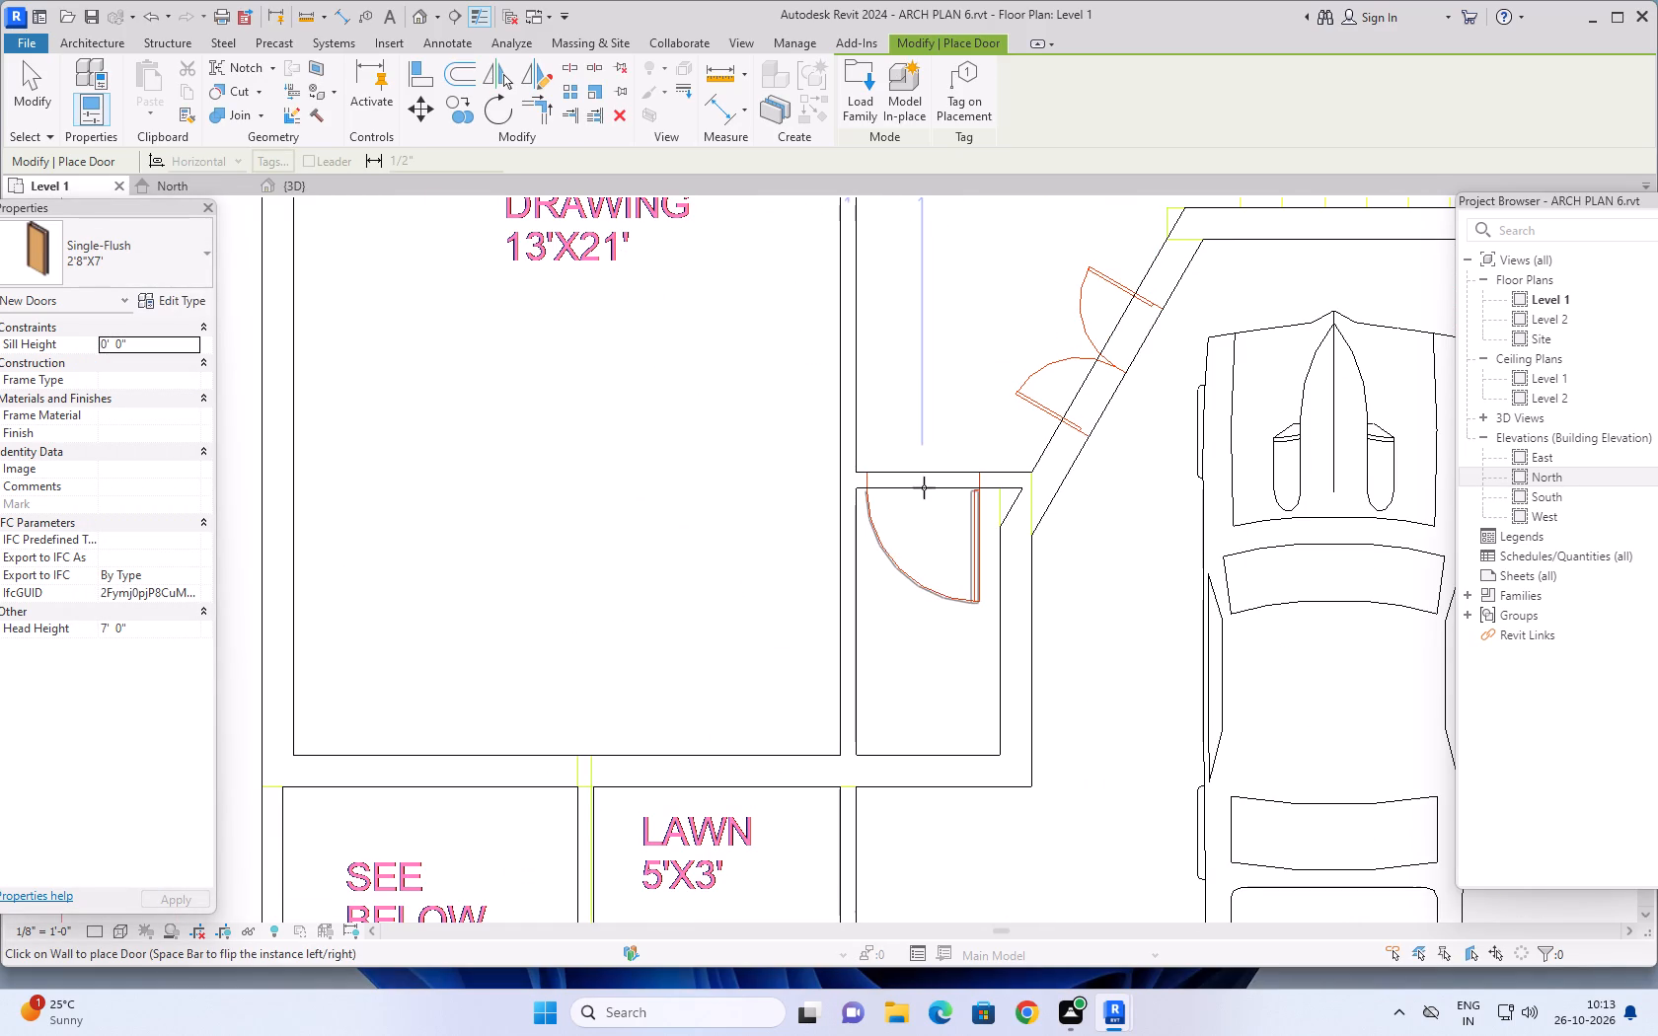
left_click(920, 482)
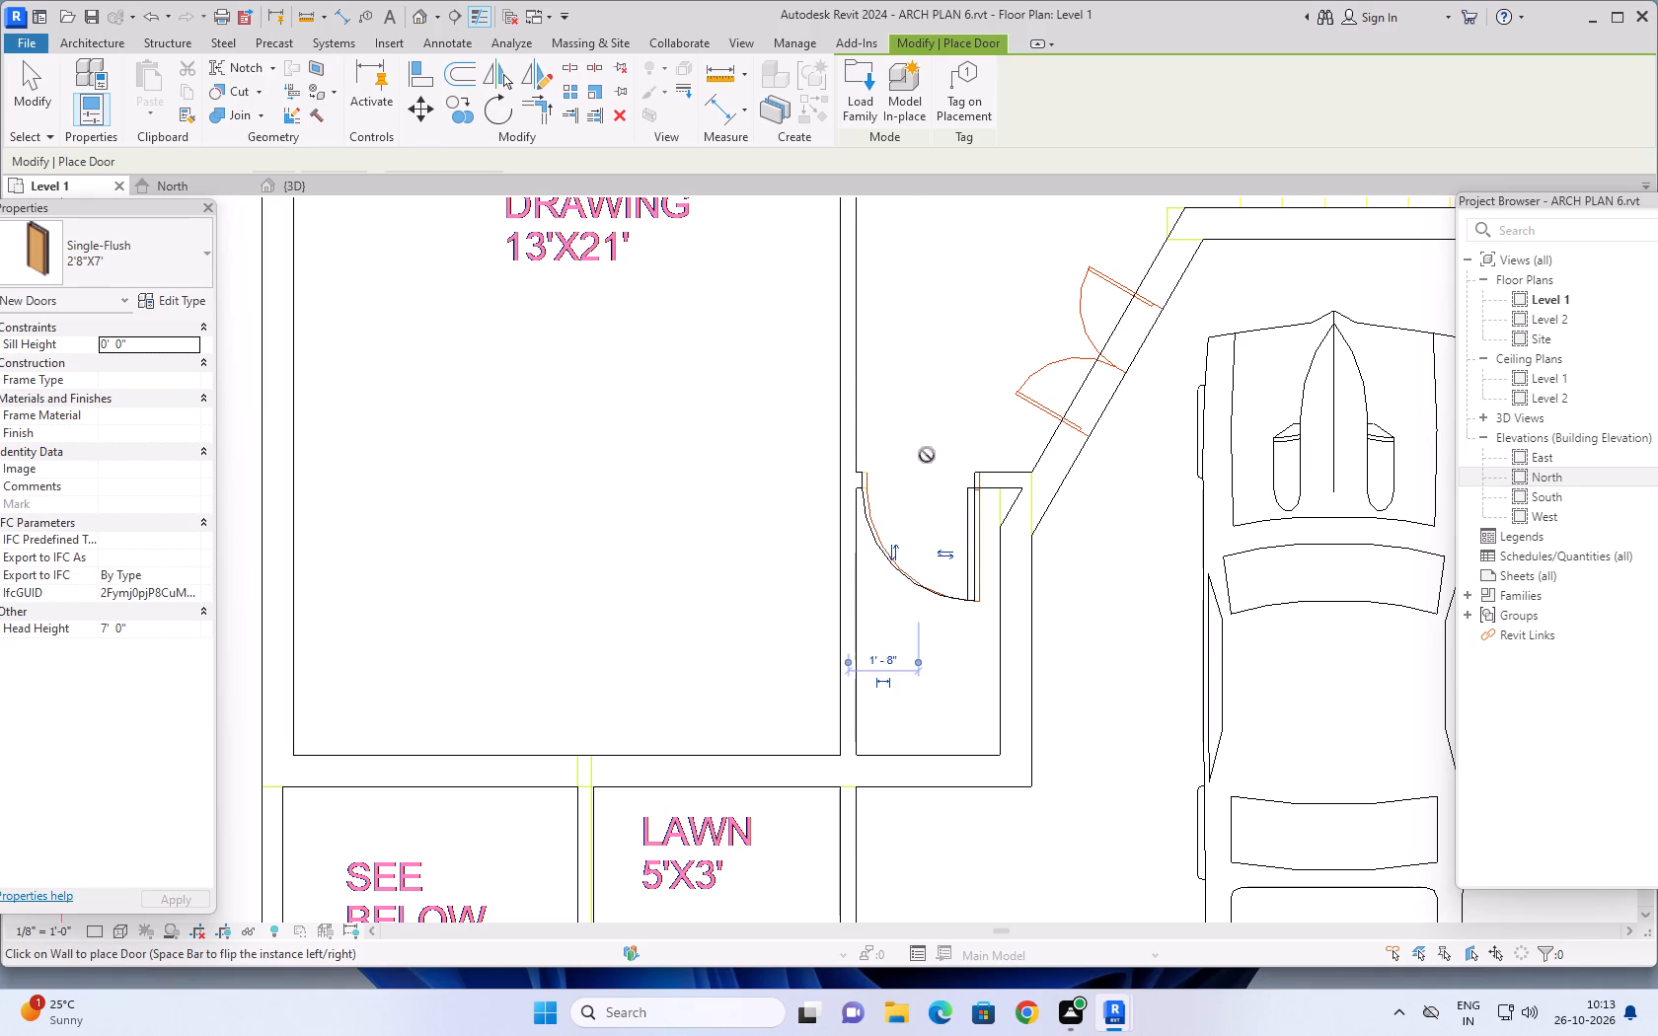
Place a 2'8"X7' door in the wall between the bath and the dress, about 2'-6" from the west wall, swinging into the bath.
scroll(930, 428, "down", 8)
middle_click_drag(953, 407, 814, 723)
middle_click_drag(960, 481, 889, 777)
scroll(955, 431, "up", 4)
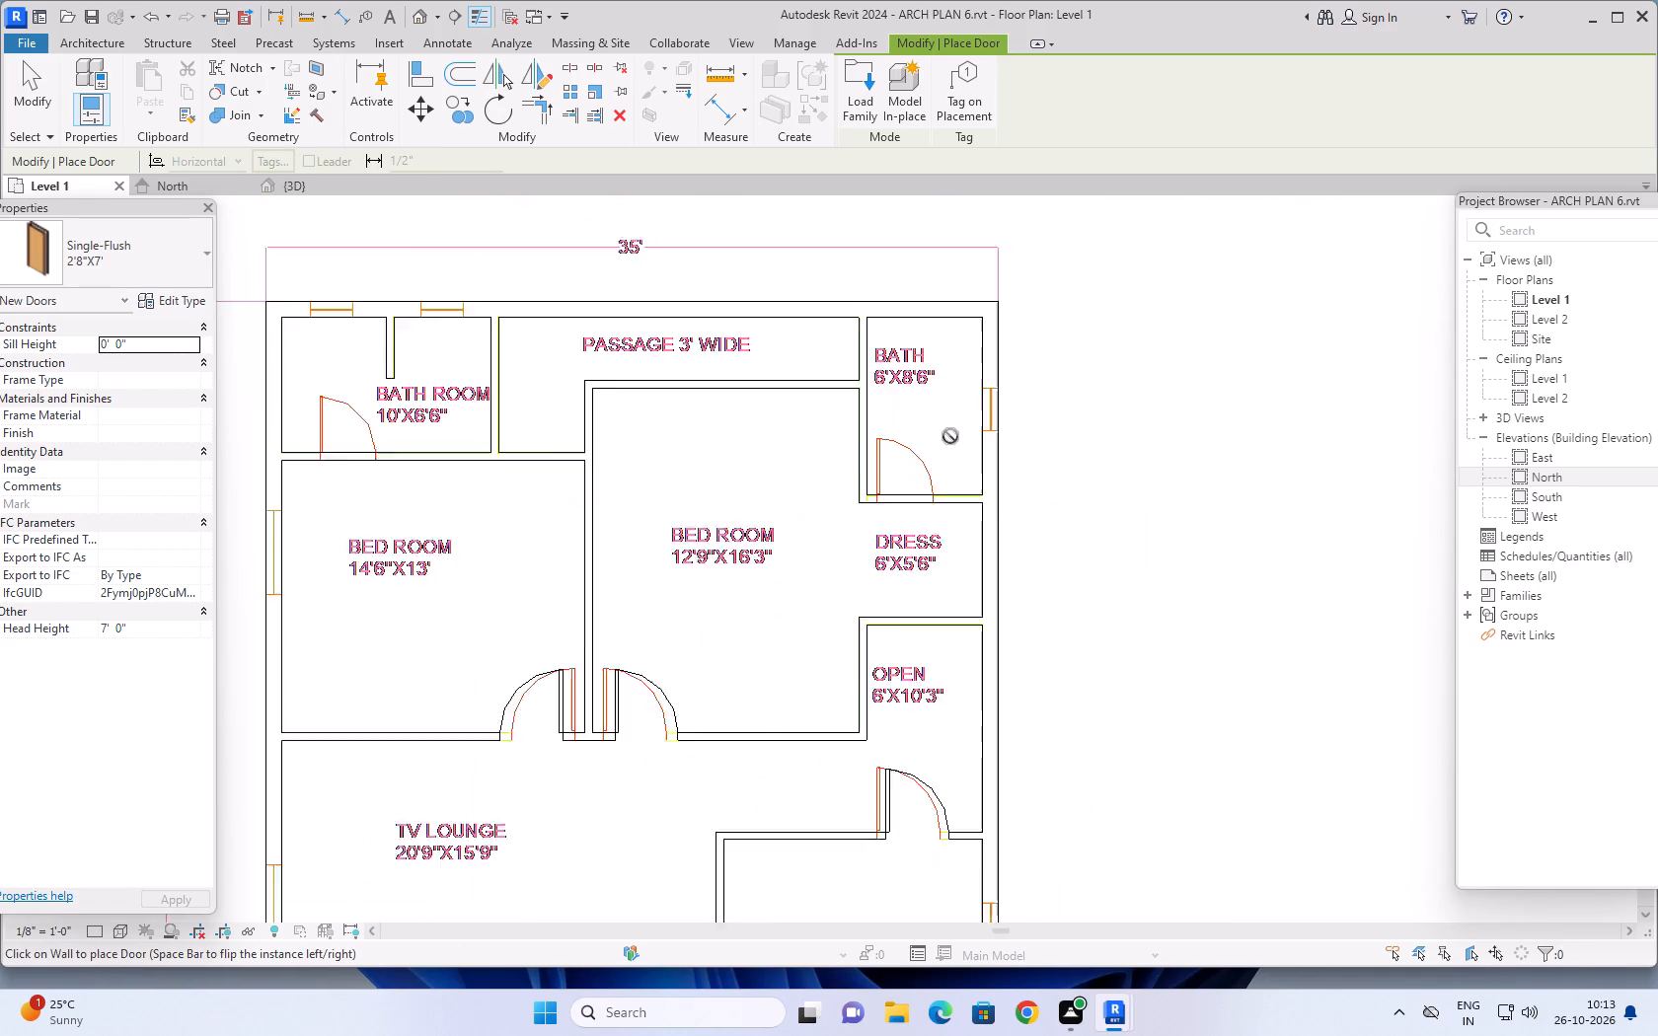
scroll(928, 480, "up", 5)
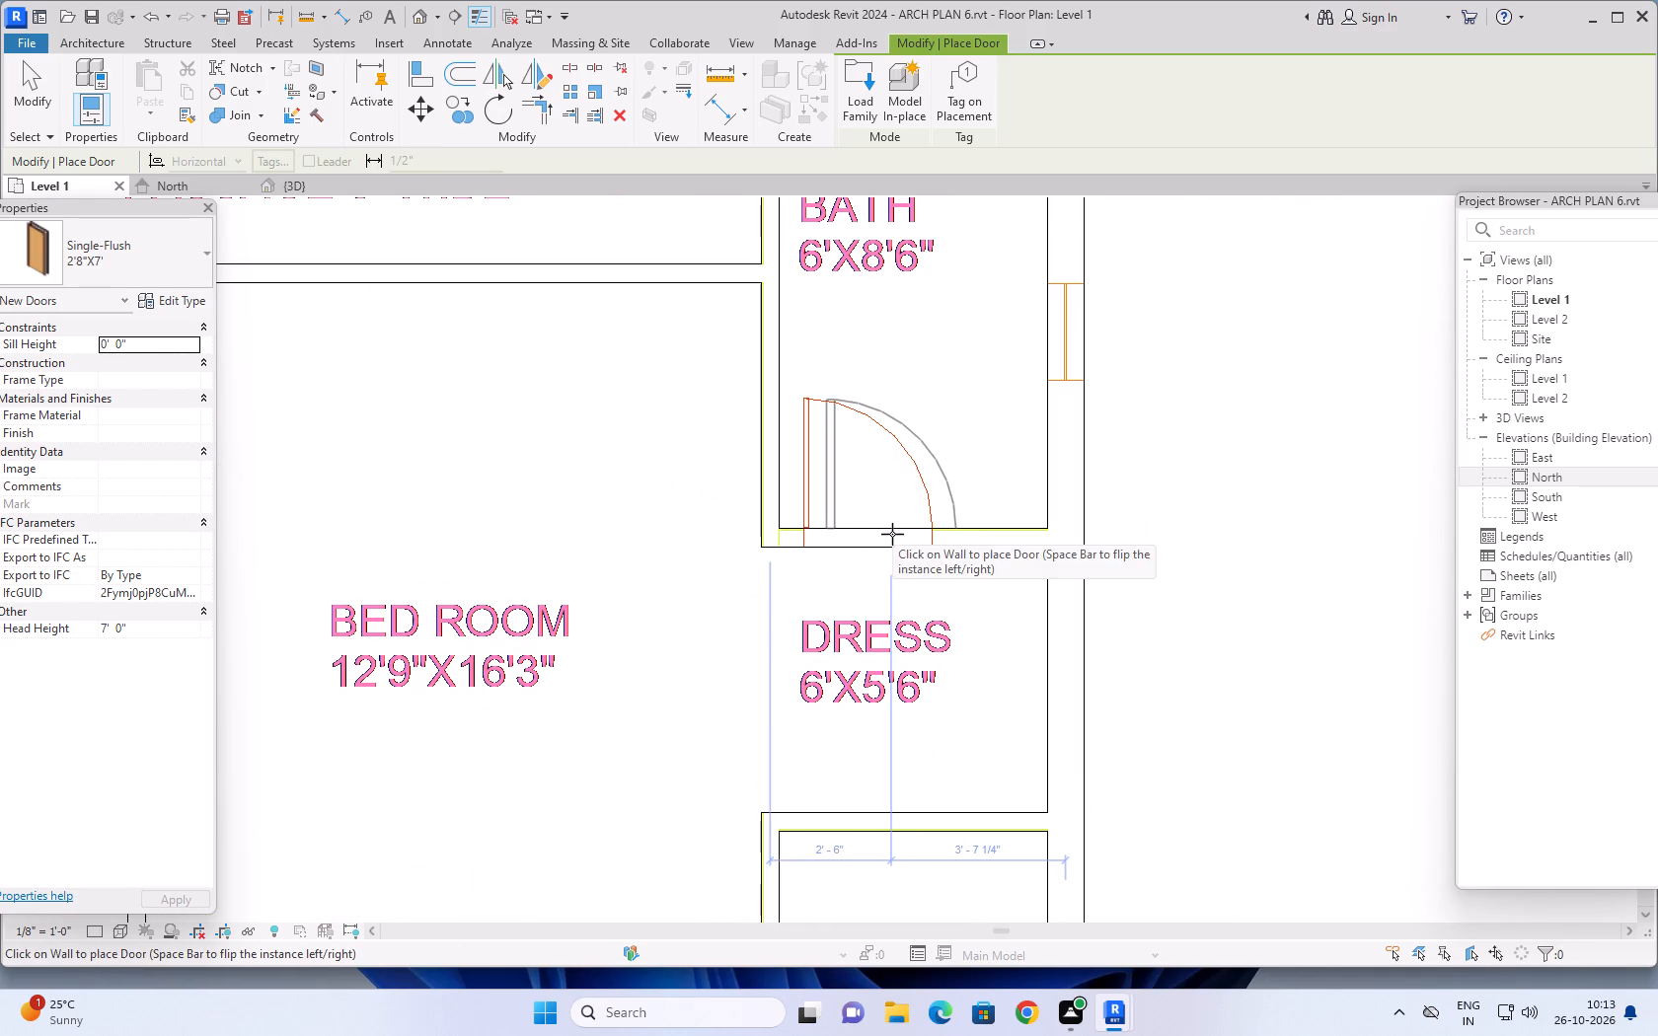
left_click(892, 534)
Place a 2'8"X7' door in the wall between the 10'X6'6" bath room and the bedroom, about 4'-6" from the exterior wall, swinging into the bath room.
scroll(688, 537, "down", 7)
middle_click_drag(655, 511, 737, 511)
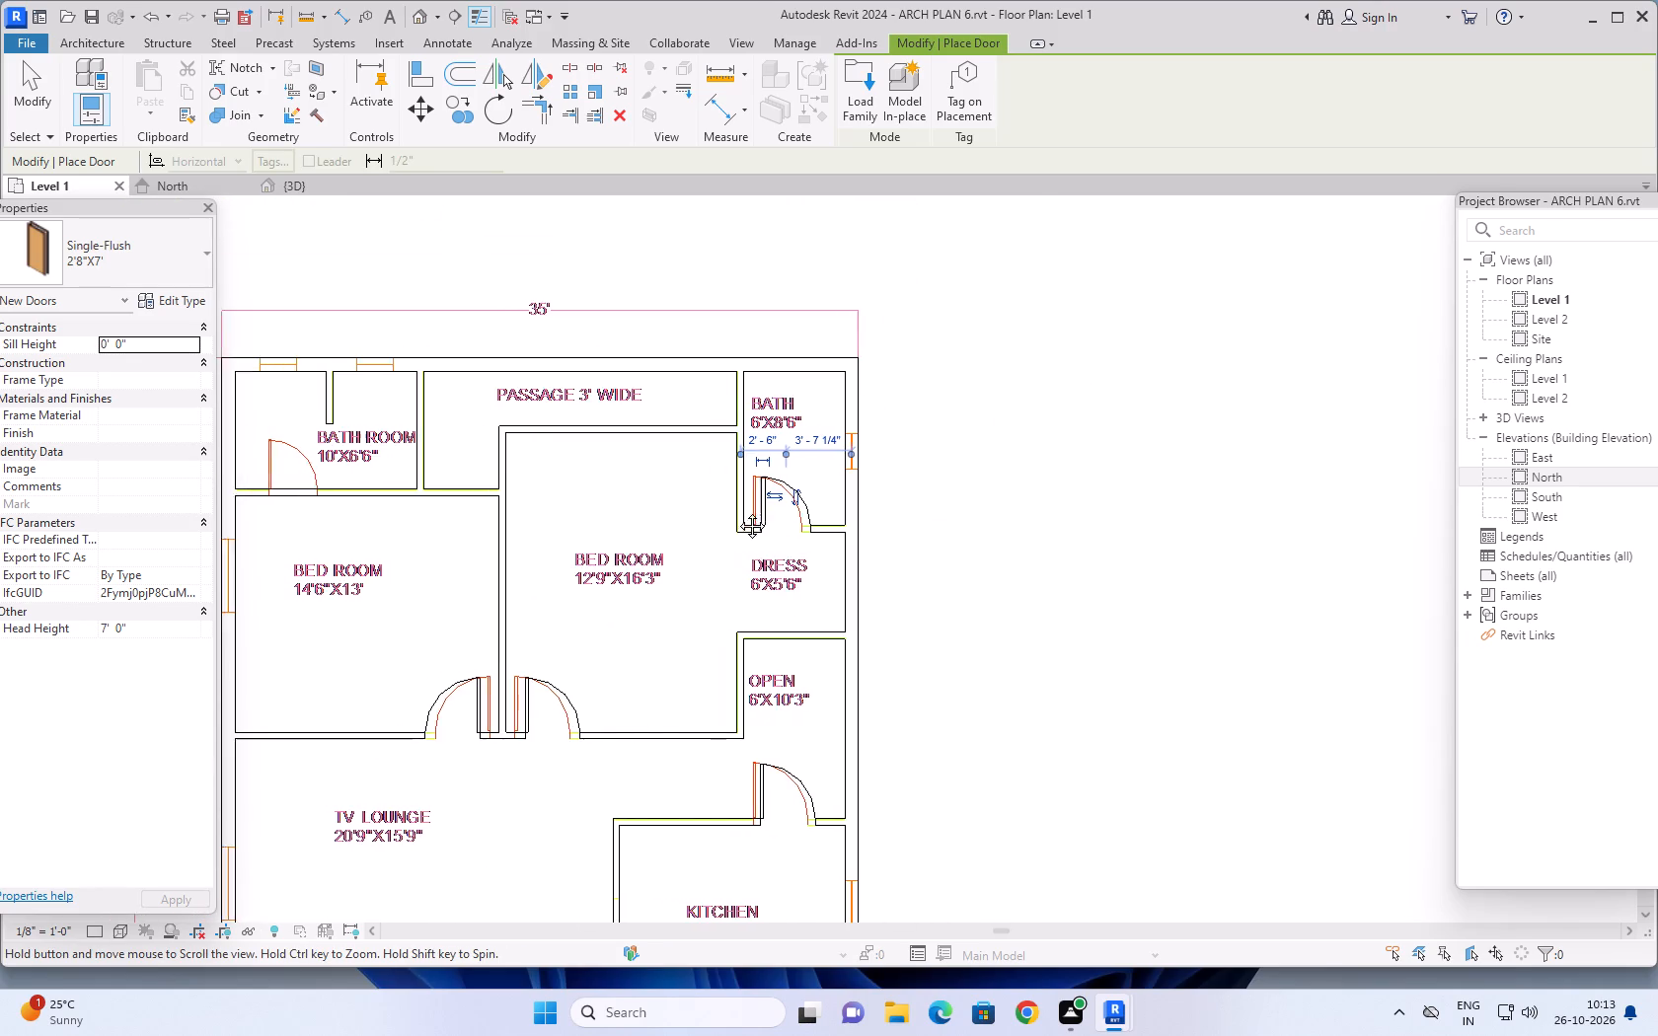
middle_click_drag(737, 511, 1134, 493)
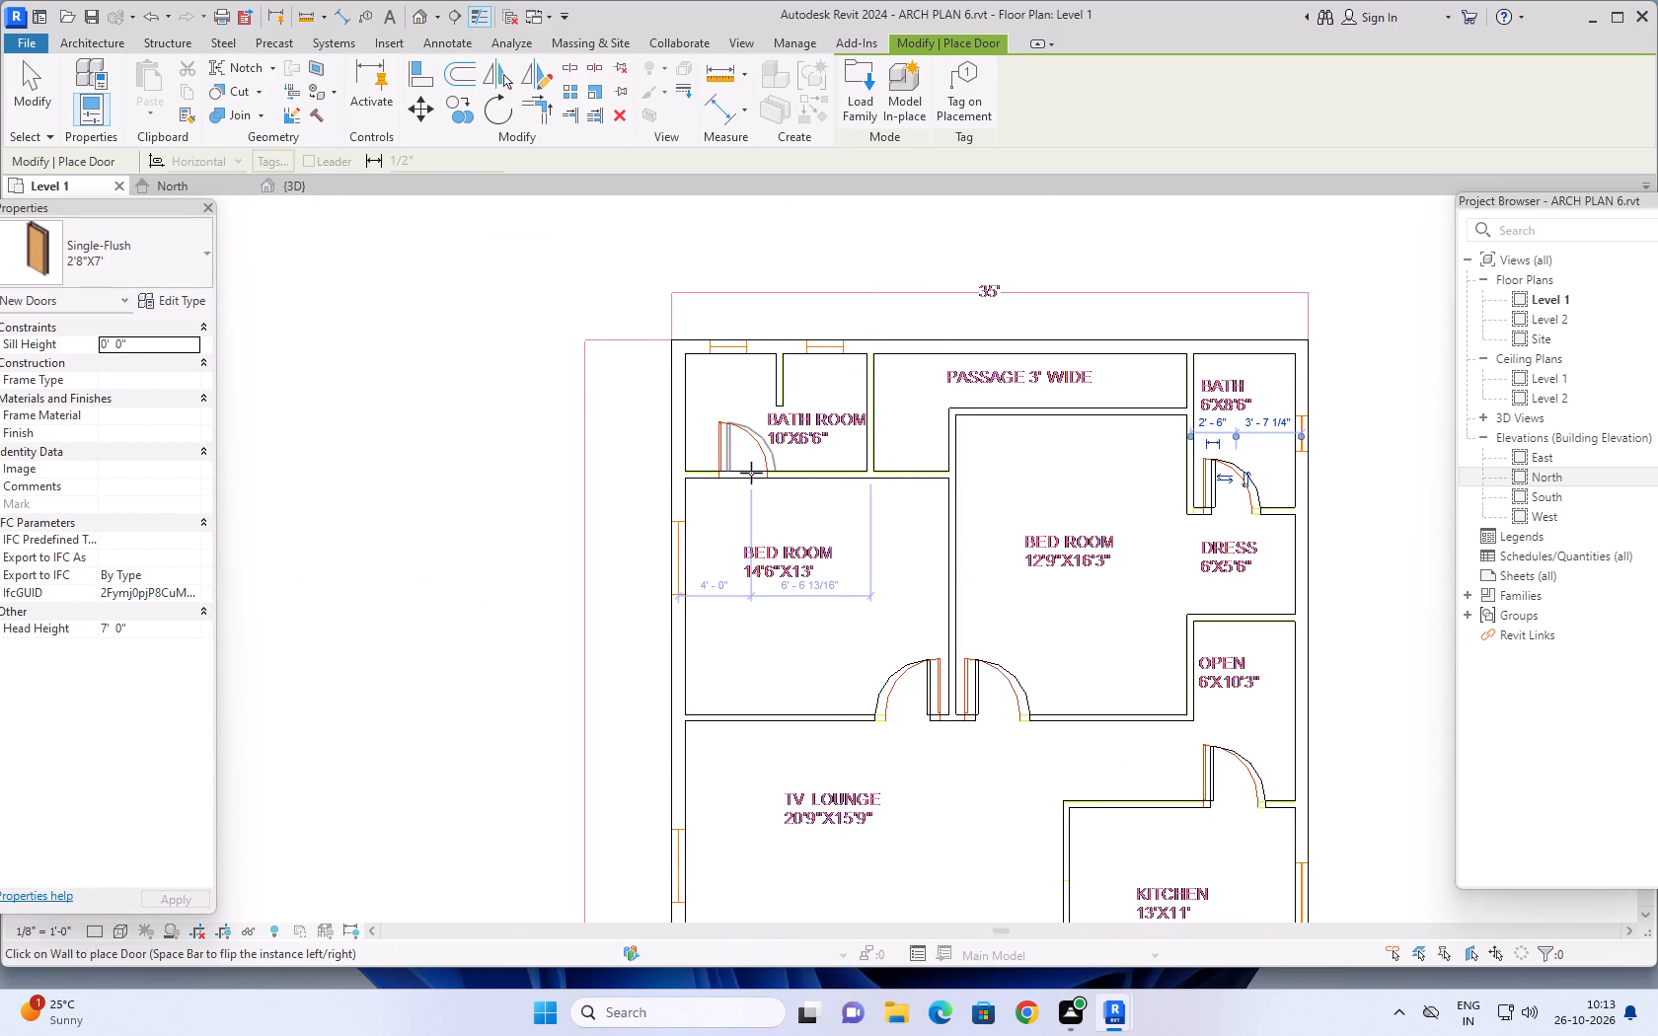
scroll(755, 472, "up", 2)
left_click(757, 472)
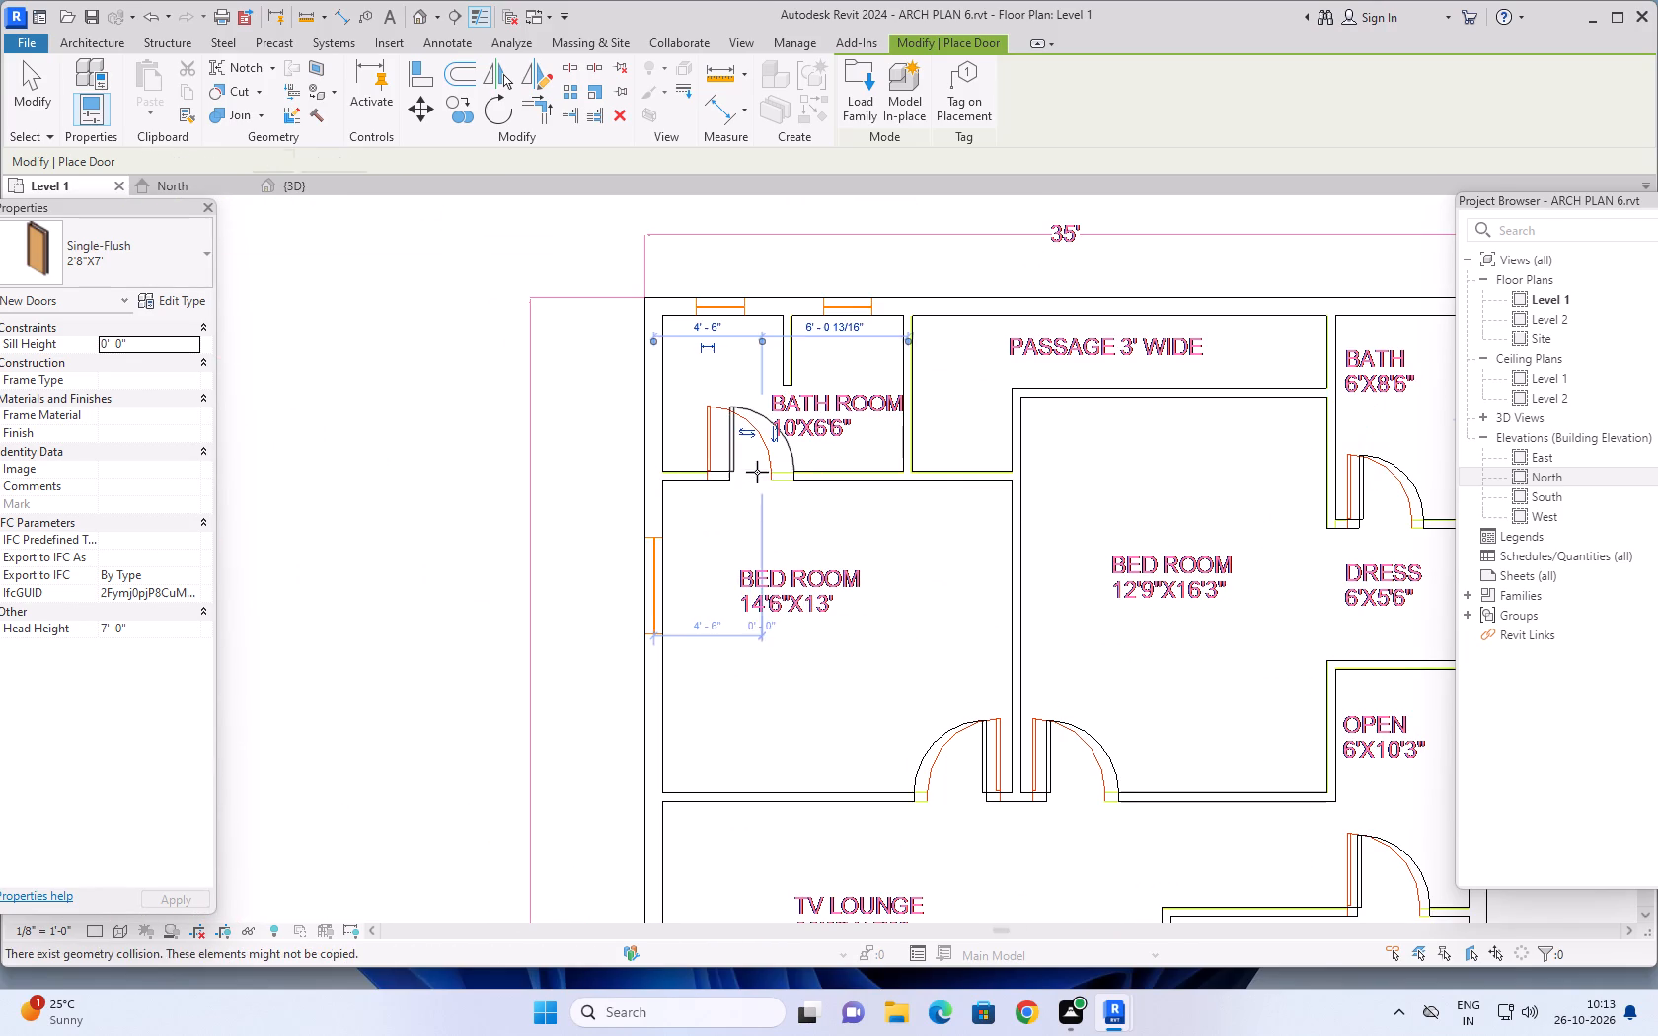
Place a 2'8"X7' door in the drawing room's south wall, about 2'-0" from the lawn partition, swinging into the See Below area.
scroll(768, 523, "down", 5)
middle_click_drag(811, 537, 773, 396)
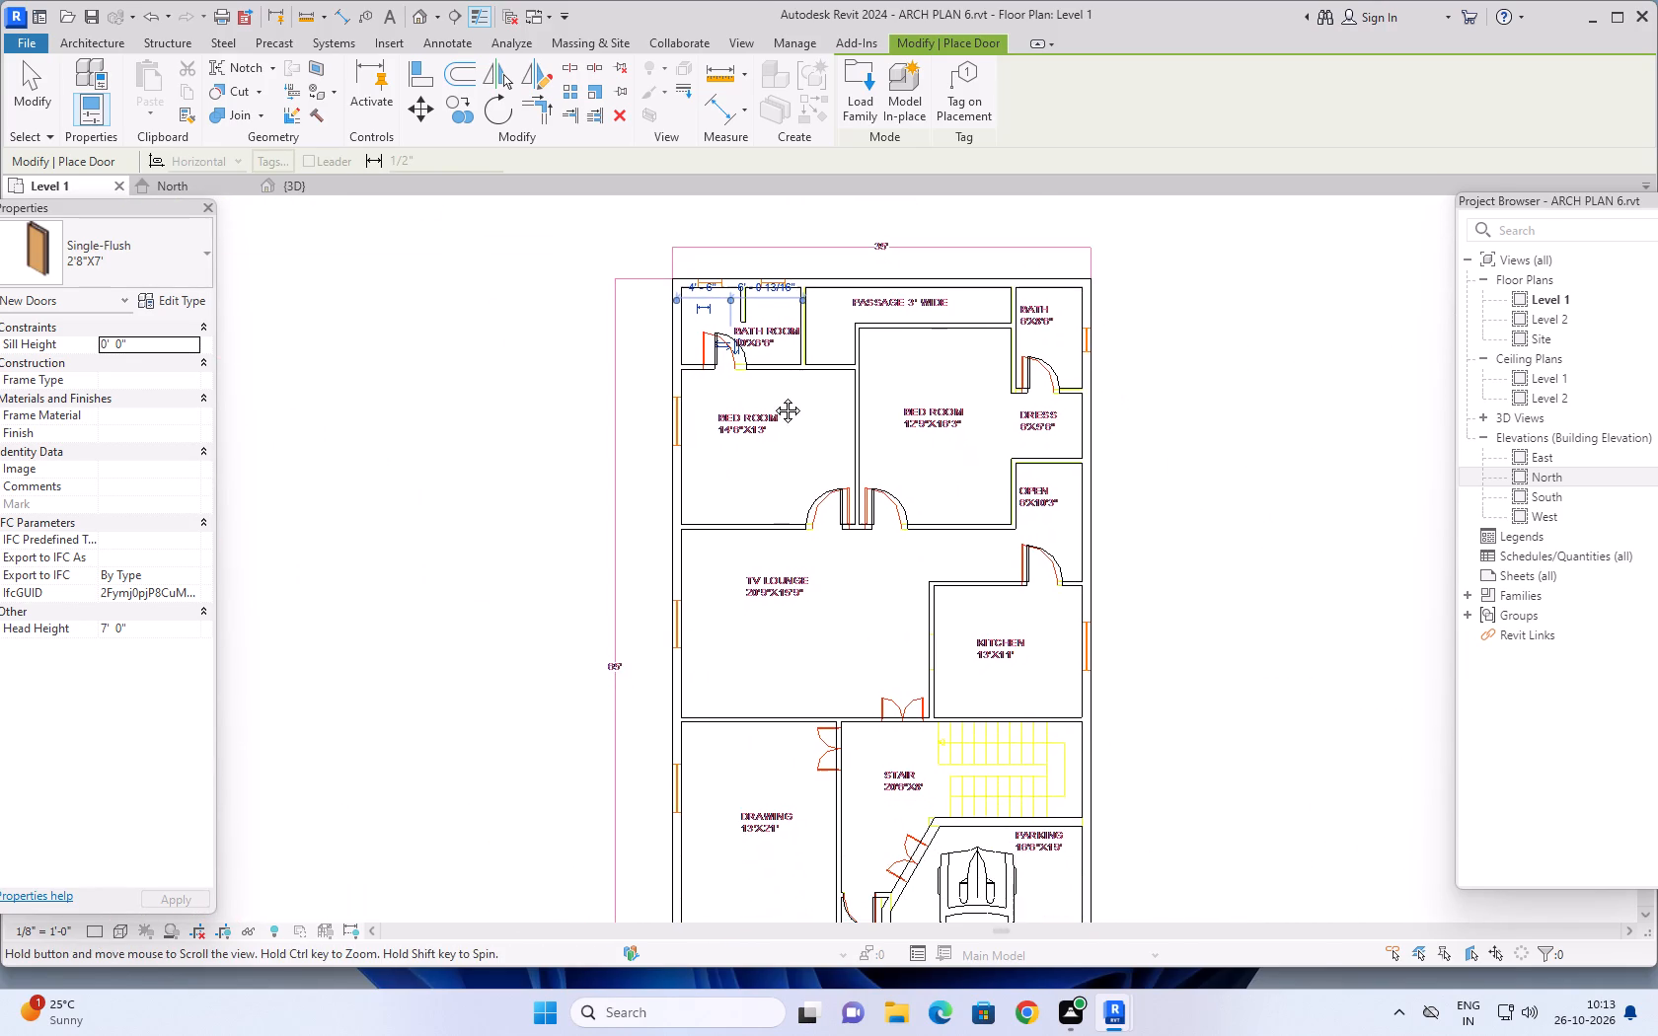
middle_click_drag(773, 396, 773, 395)
scroll(779, 491, "down", 3)
middle_click_drag(795, 544, 763, 432)
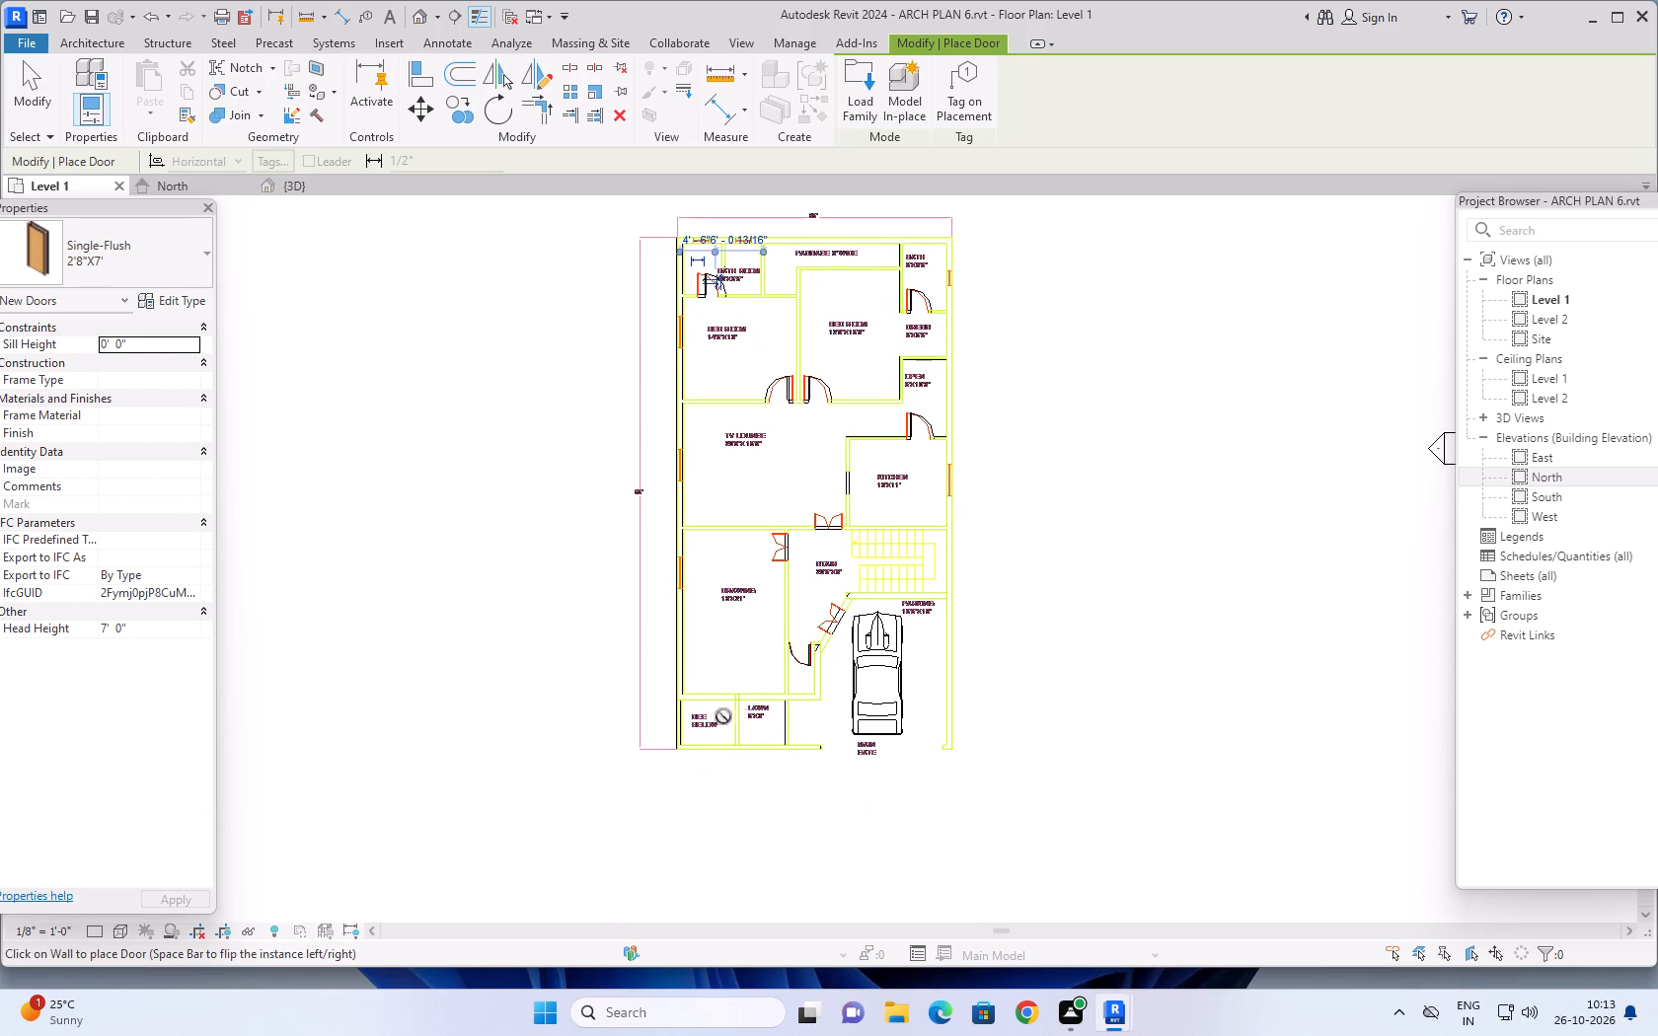
scroll(712, 703, "up", 11)
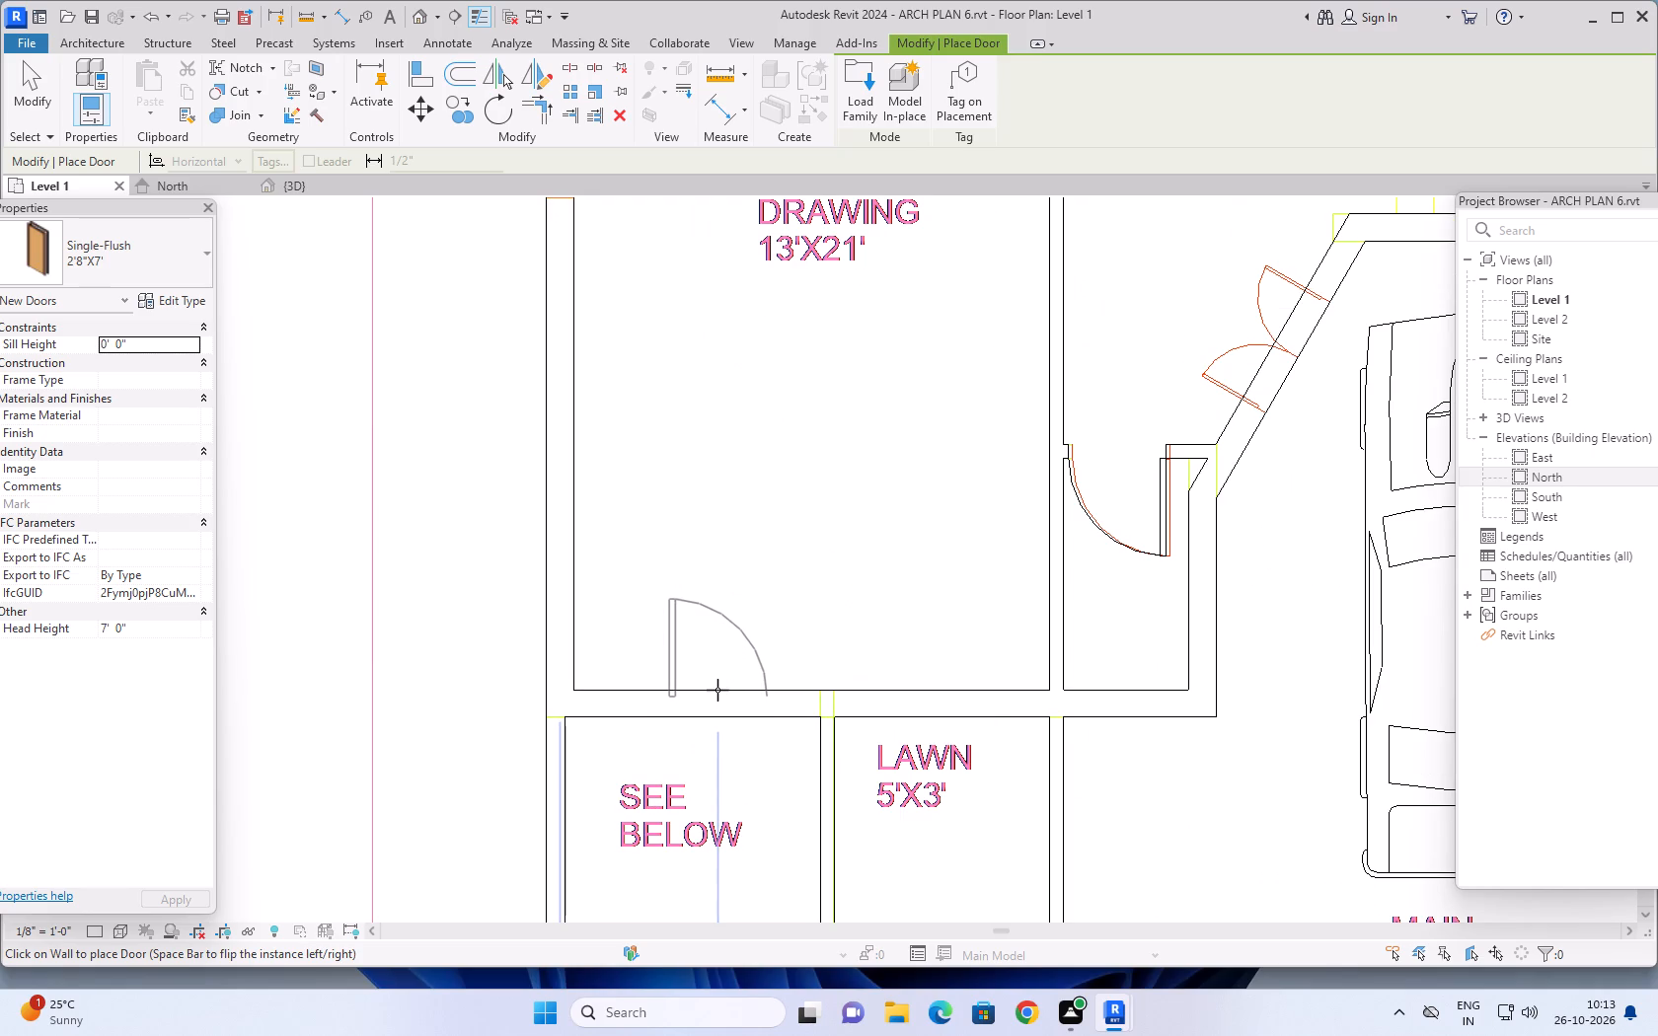
scroll(827, 582, "down", 4)
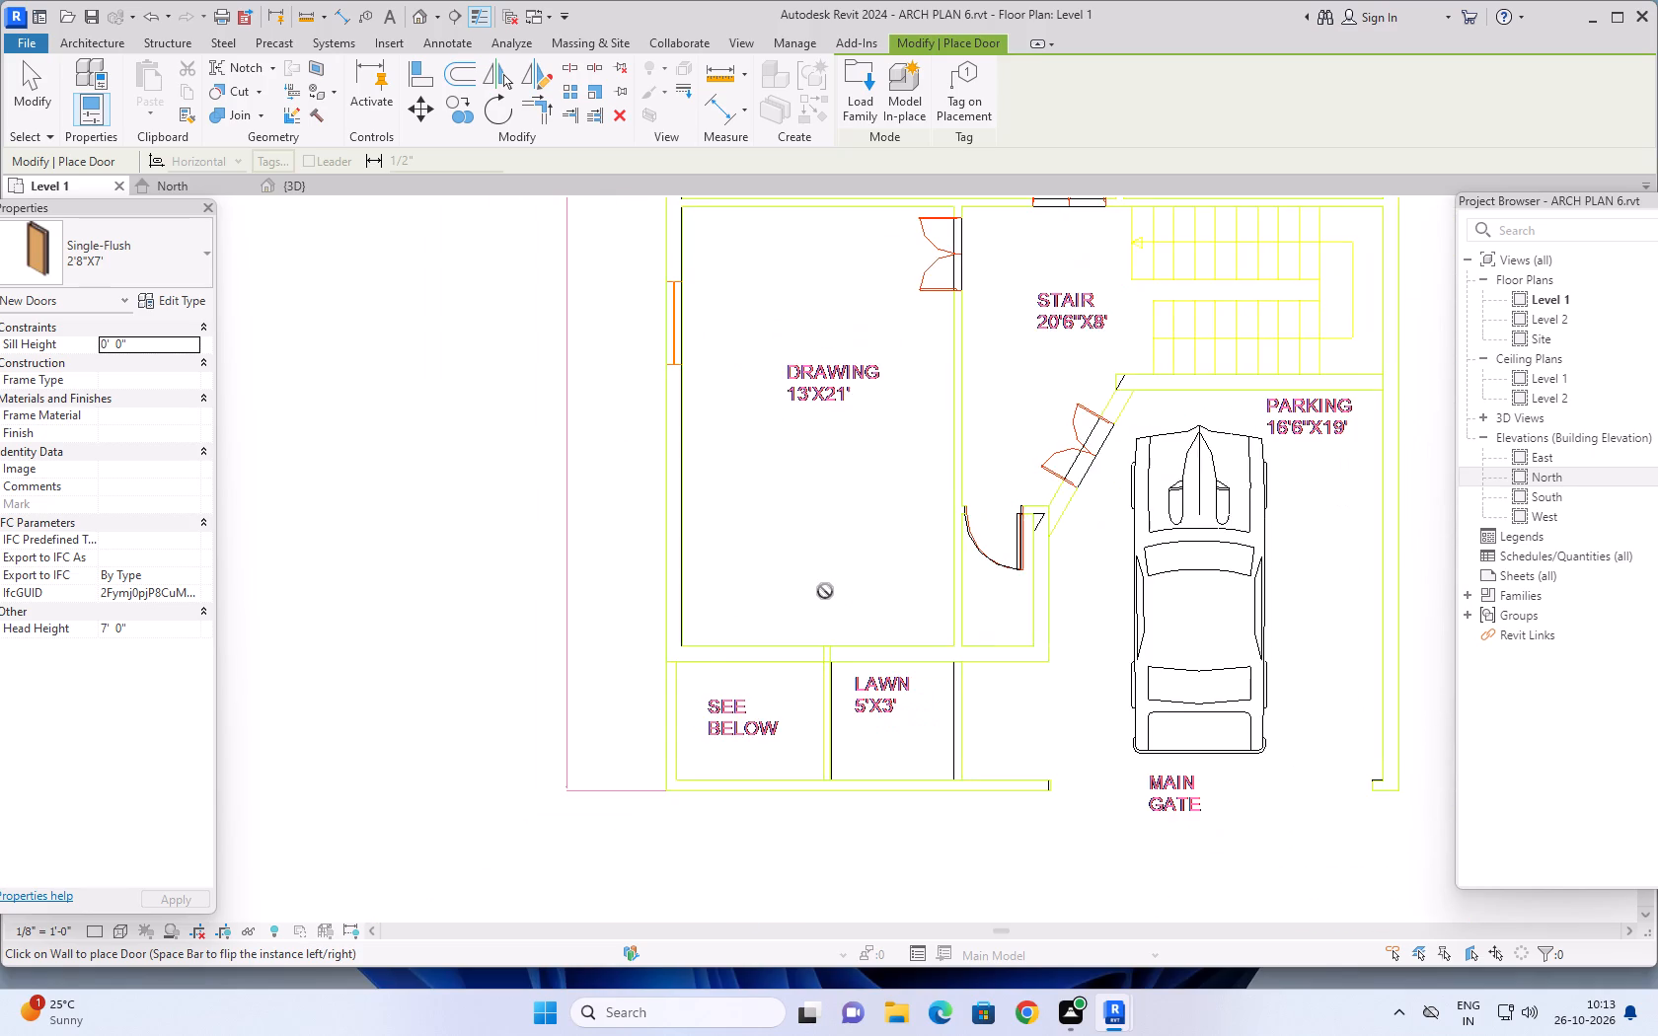
scroll(825, 591, "down", 2)
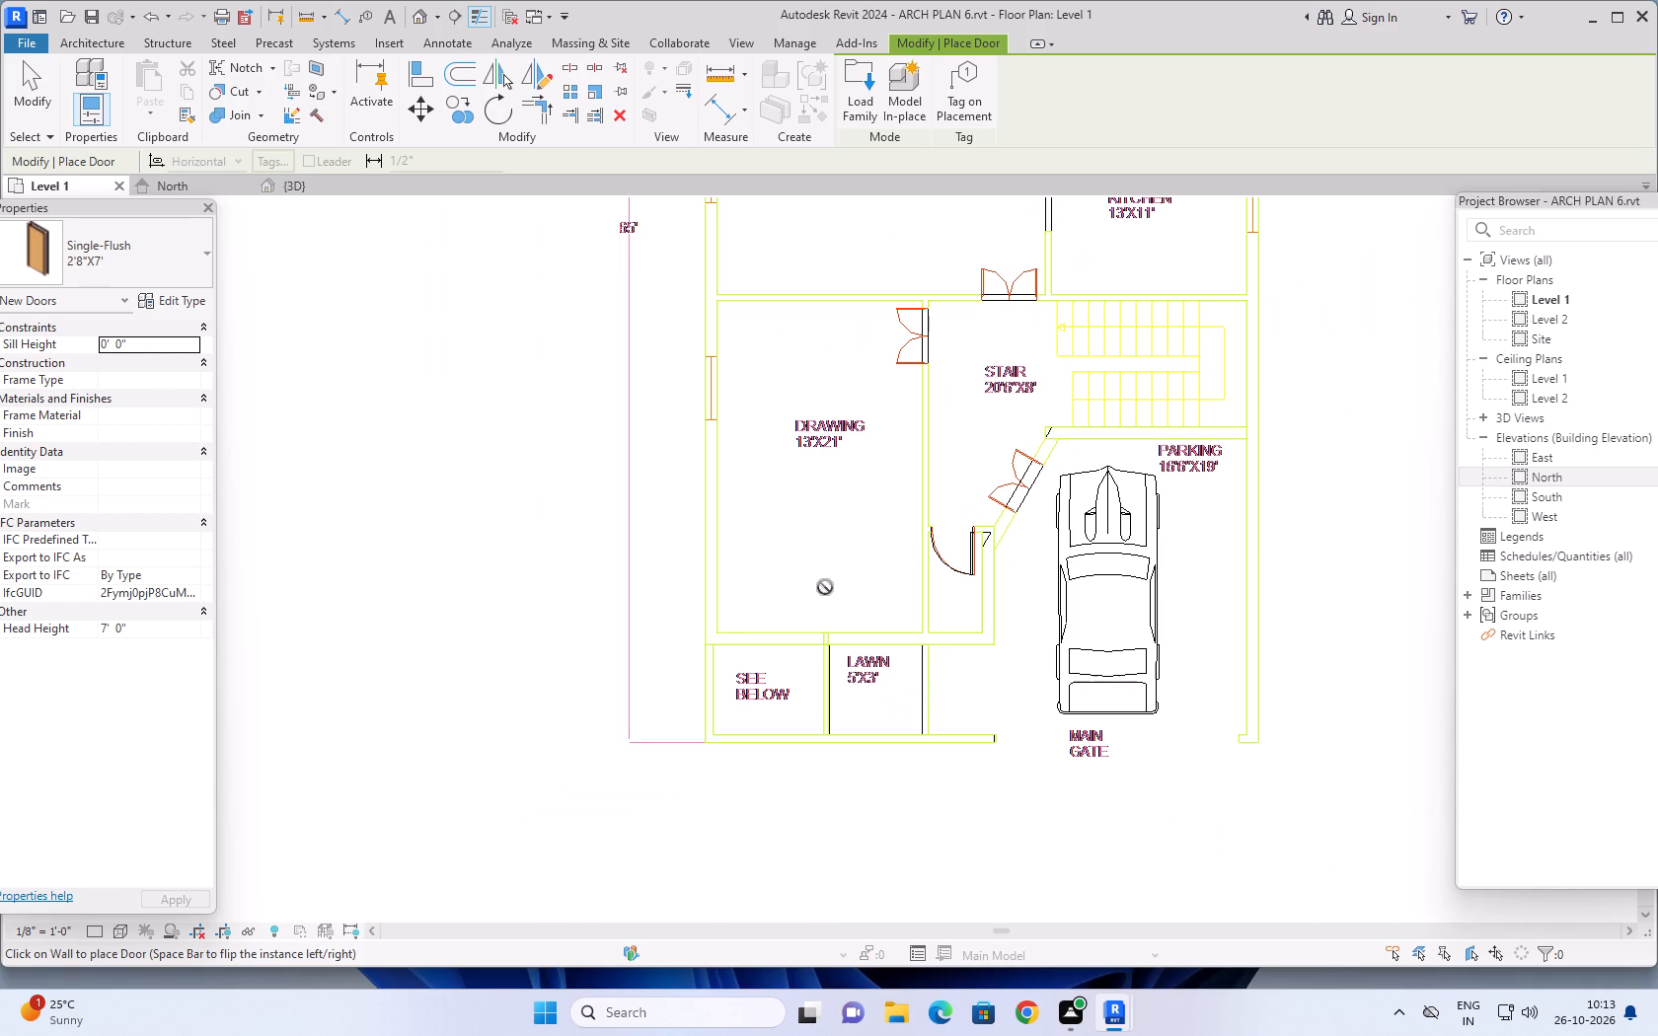
left_click(794, 643)
scroll(835, 602, "down", 3)
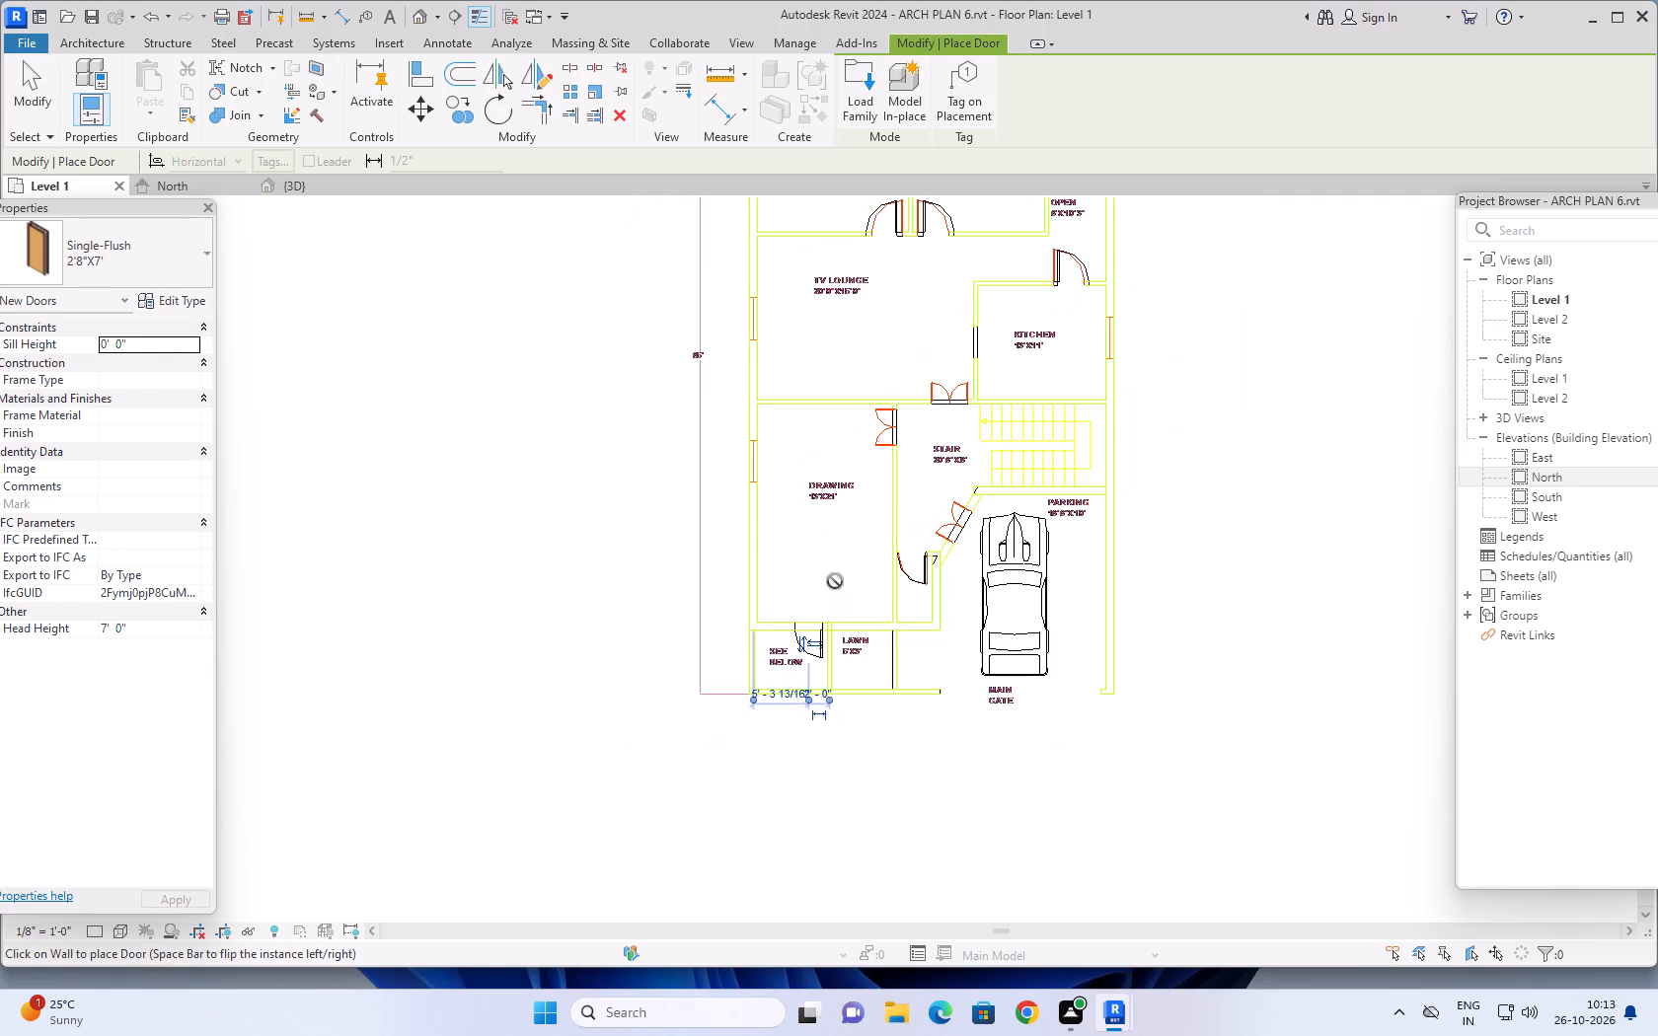
scroll(835, 581, "down", 2)
middle_click_drag(837, 565, 802, 649)
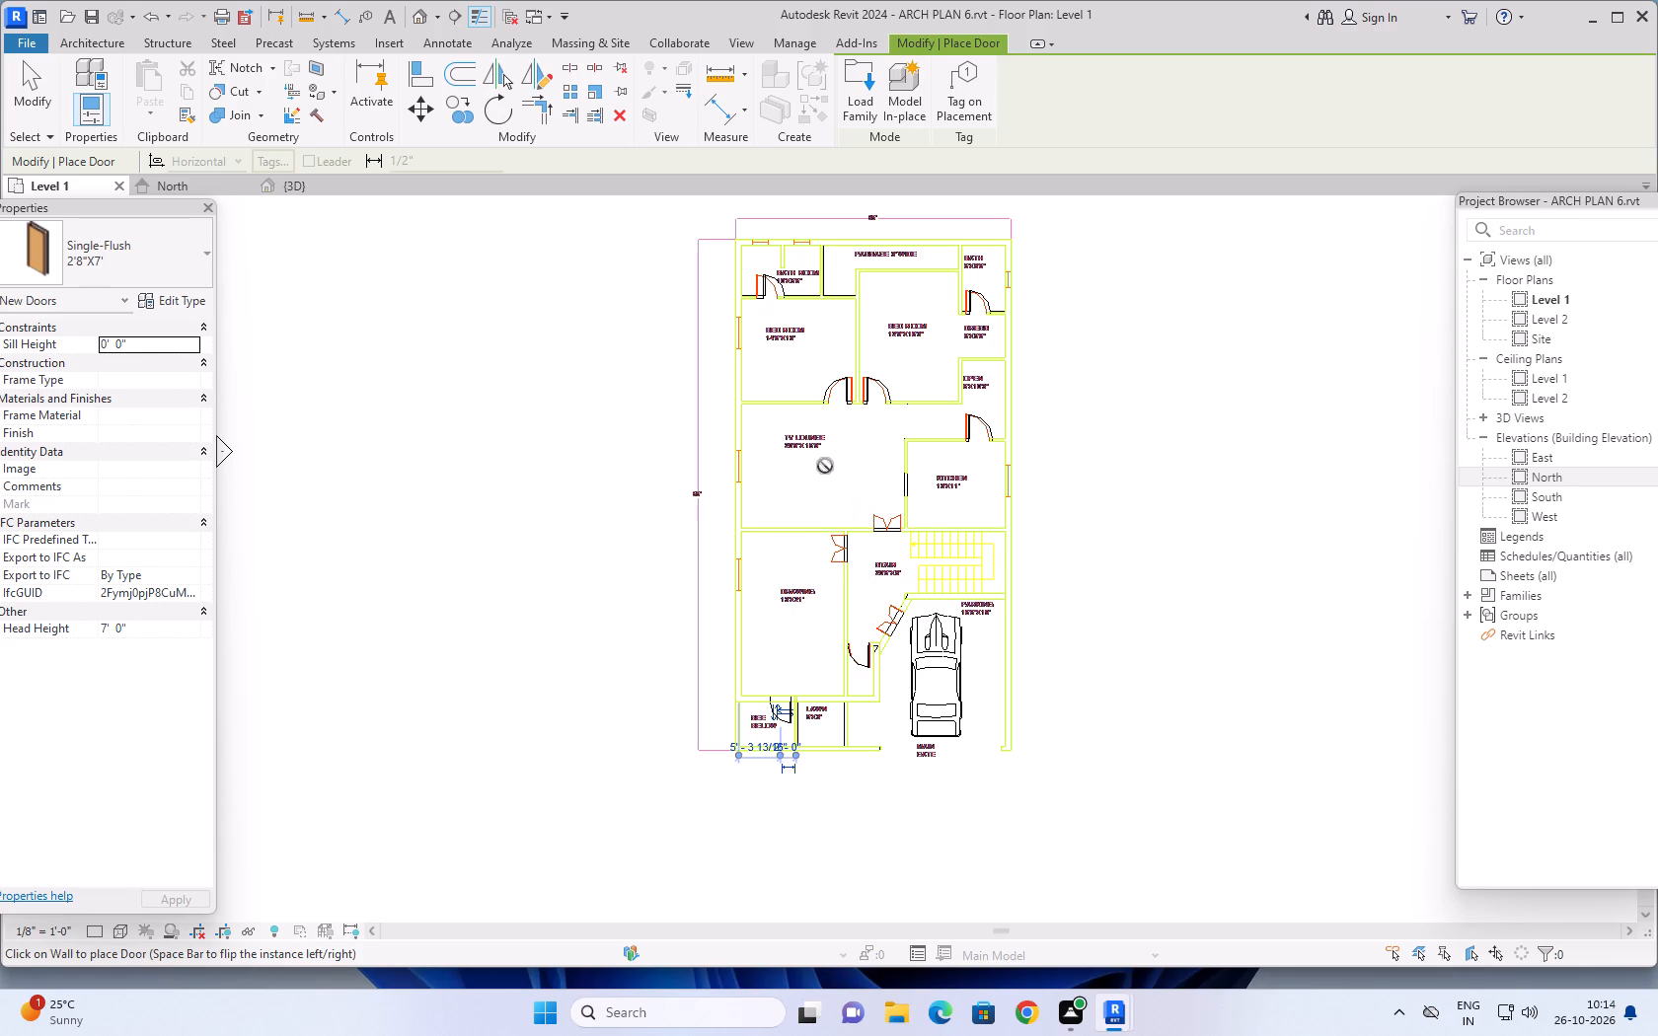
key("Escape")
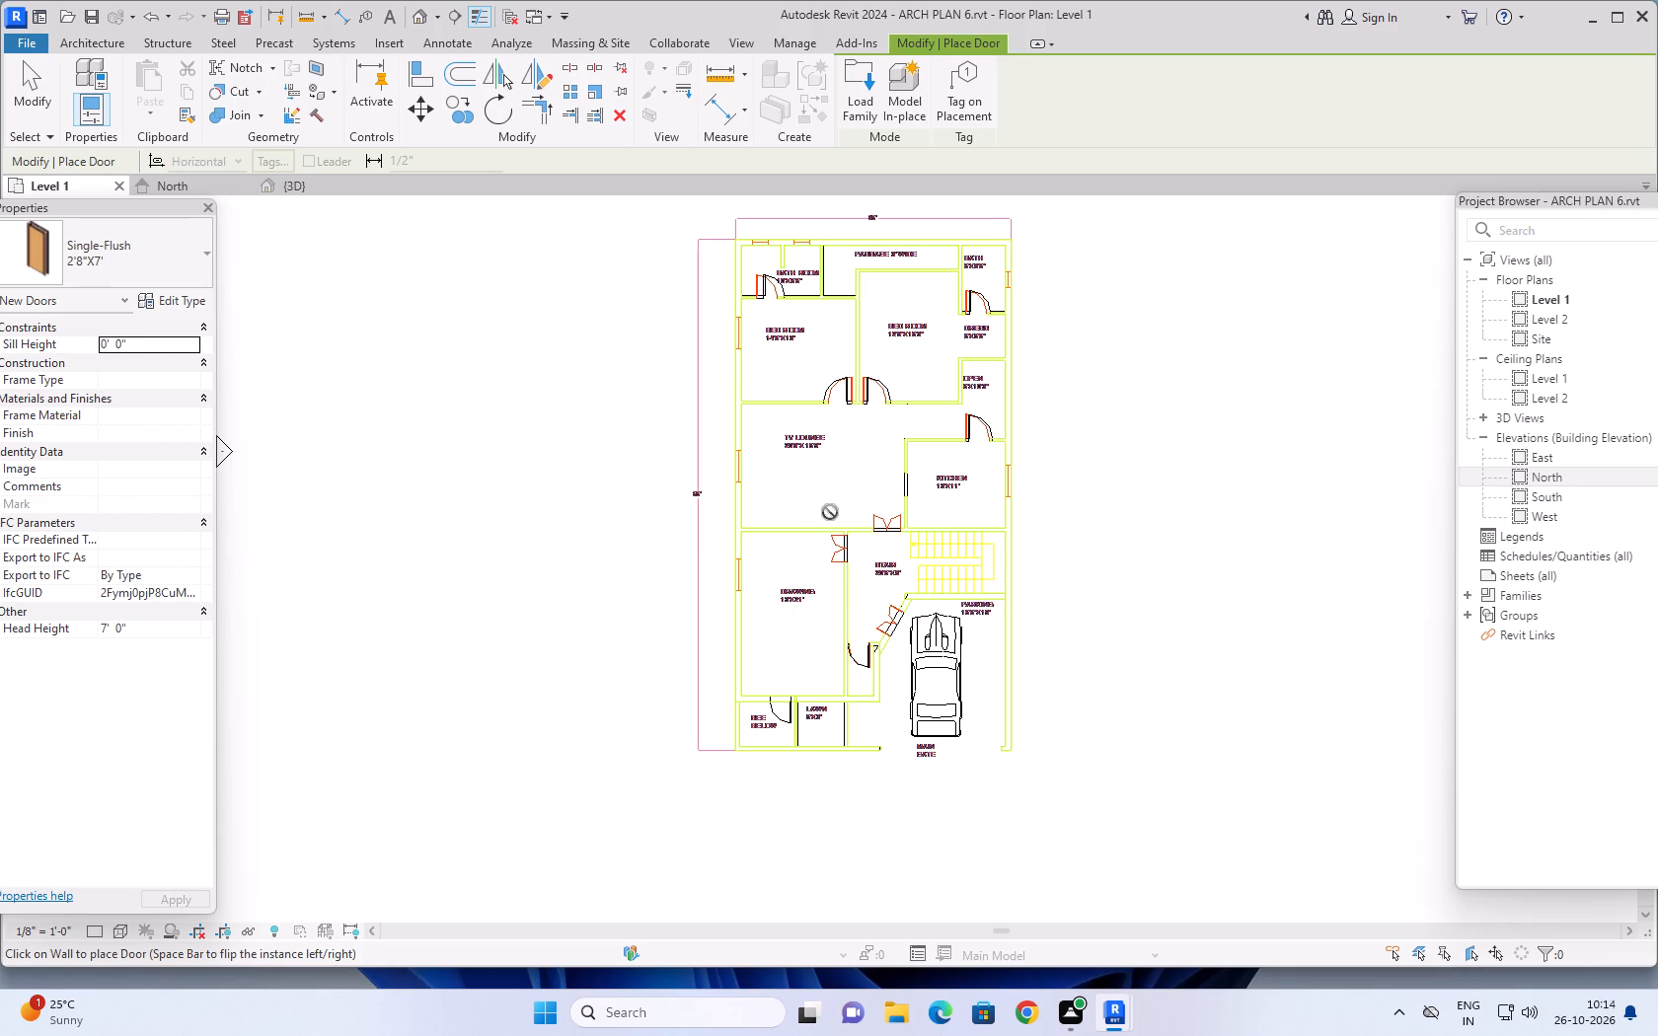
Look over the doors placed across the Level 1 plan and end the Door command.
scroll(810, 611, "up", 5)
scroll(805, 594, "down", 2)
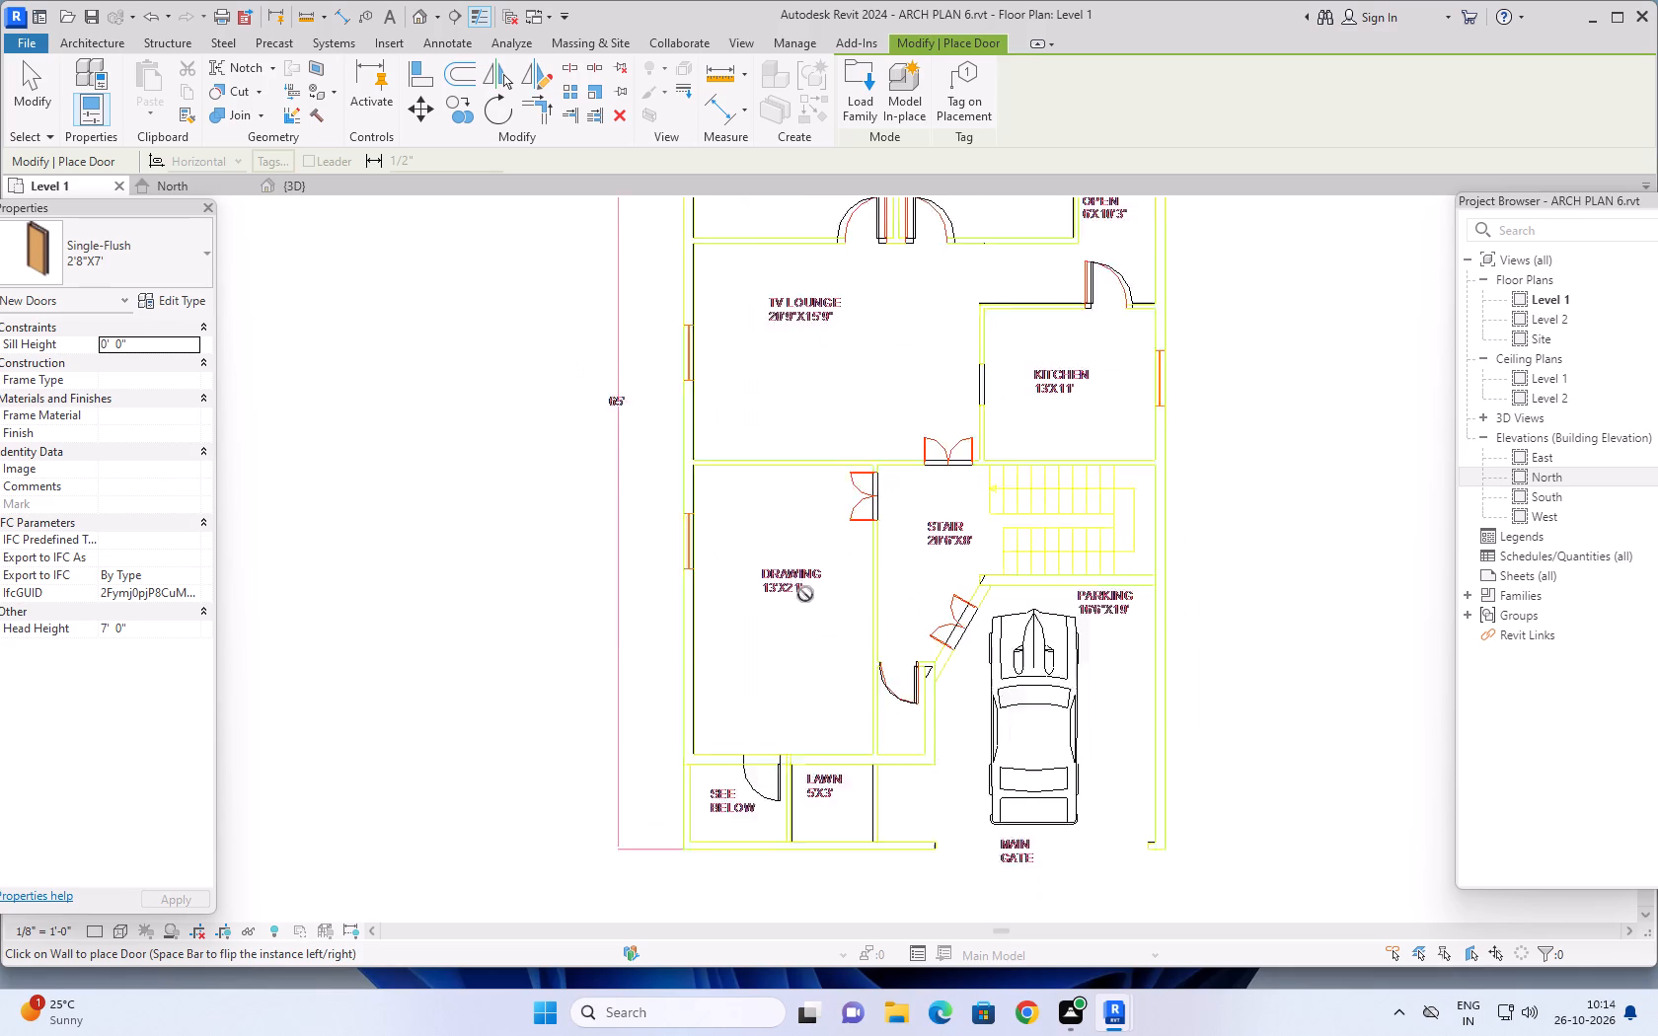
scroll(805, 594, "down", 7)
middle_click_drag(1086, 394, 1040, 445)
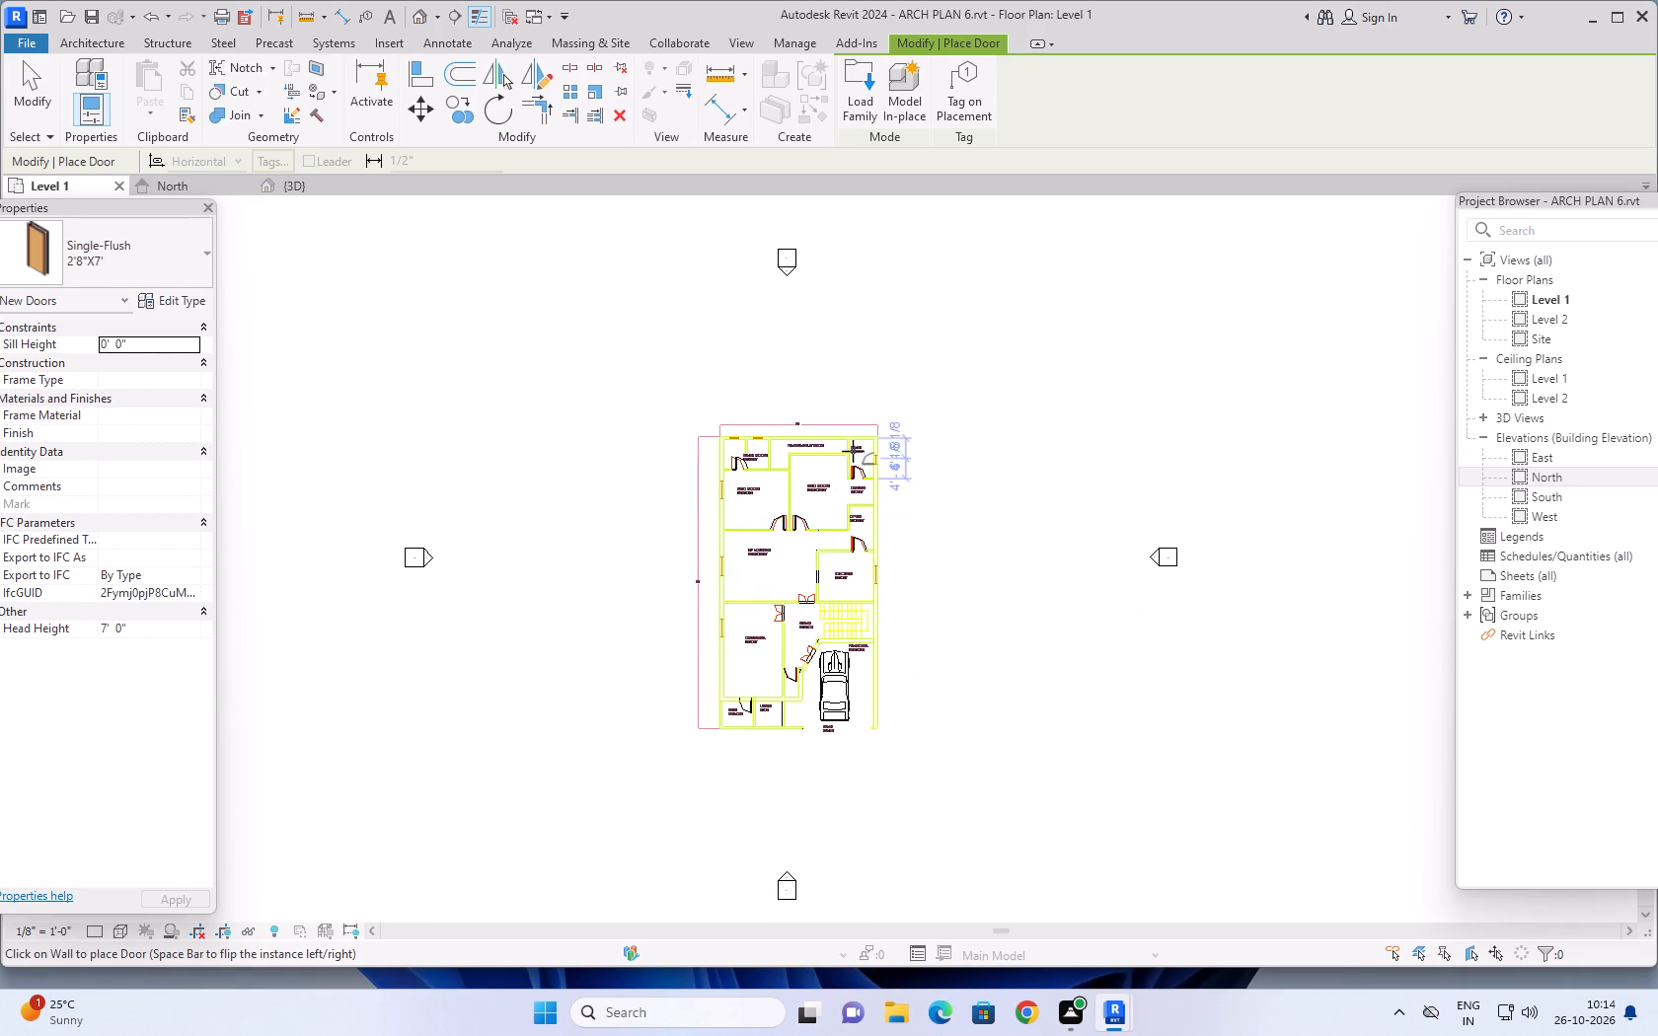
scroll(828, 448, "up", 7)
middle_click_drag(1070, 444, 1114, 339)
key("Escape")
key("Escape")
middle_click_drag(1109, 457, 1135, 344)
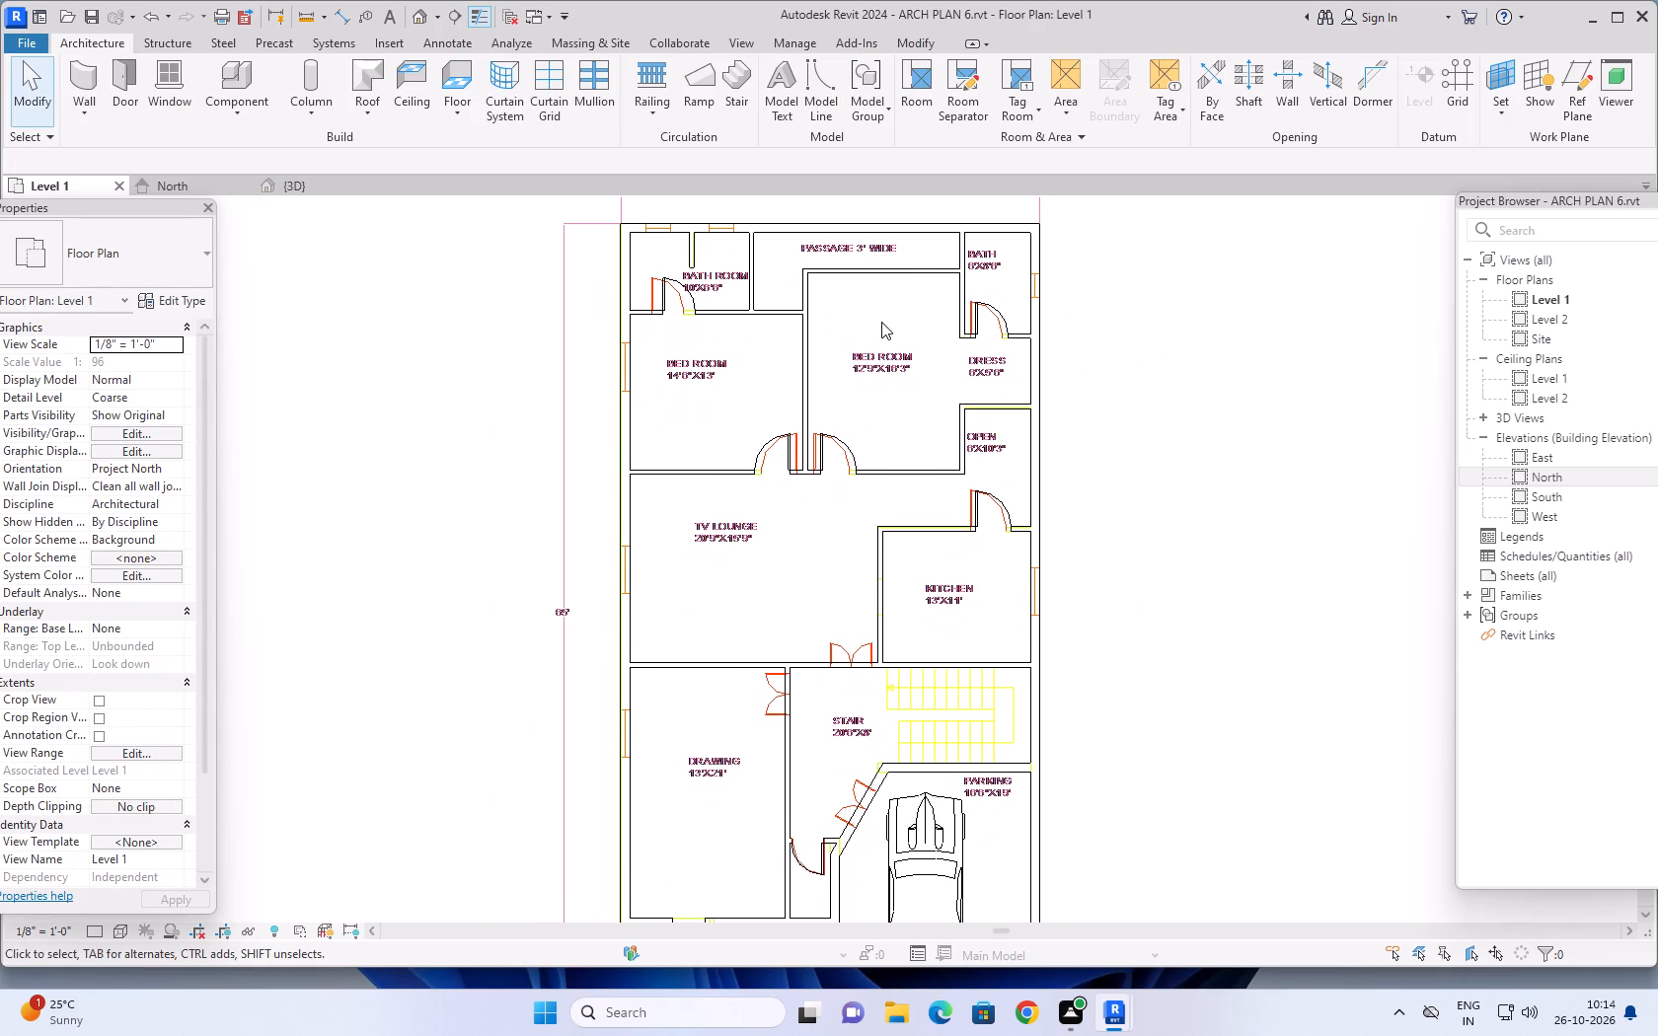
Align the west jamb of the door between the bath and the dress with the jamb line drawn in the DWG.
left_click(917, 44)
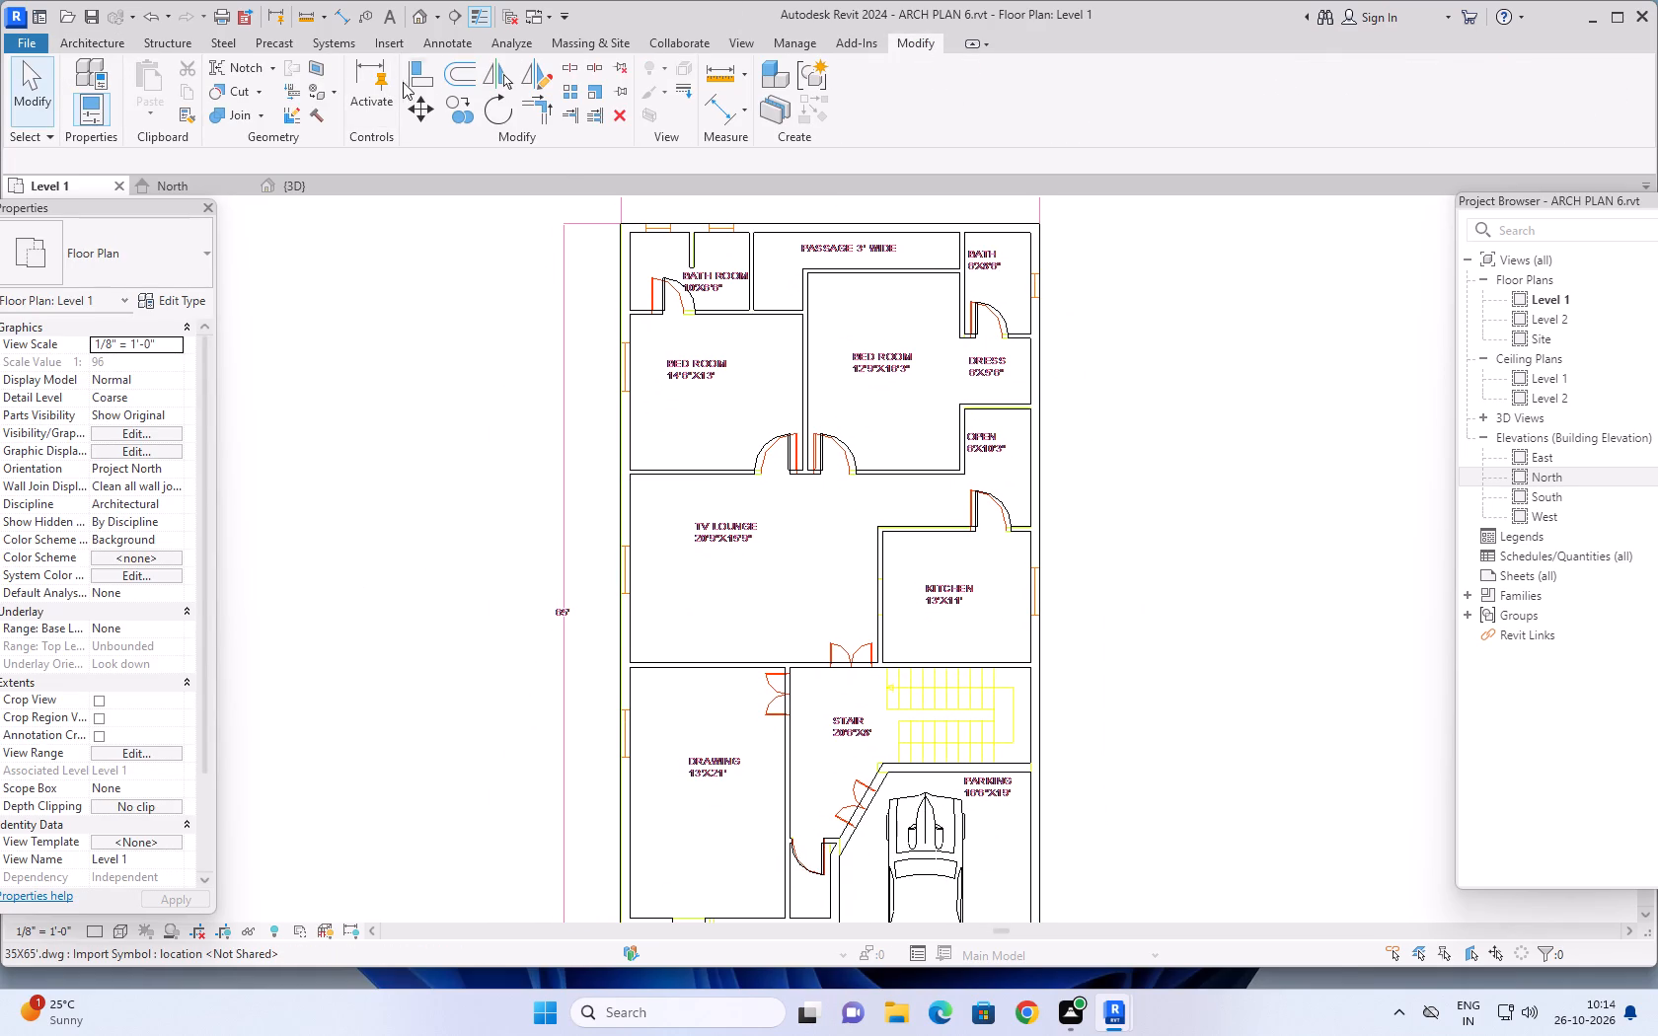
left_click(420, 74)
scroll(966, 311, "up", 18)
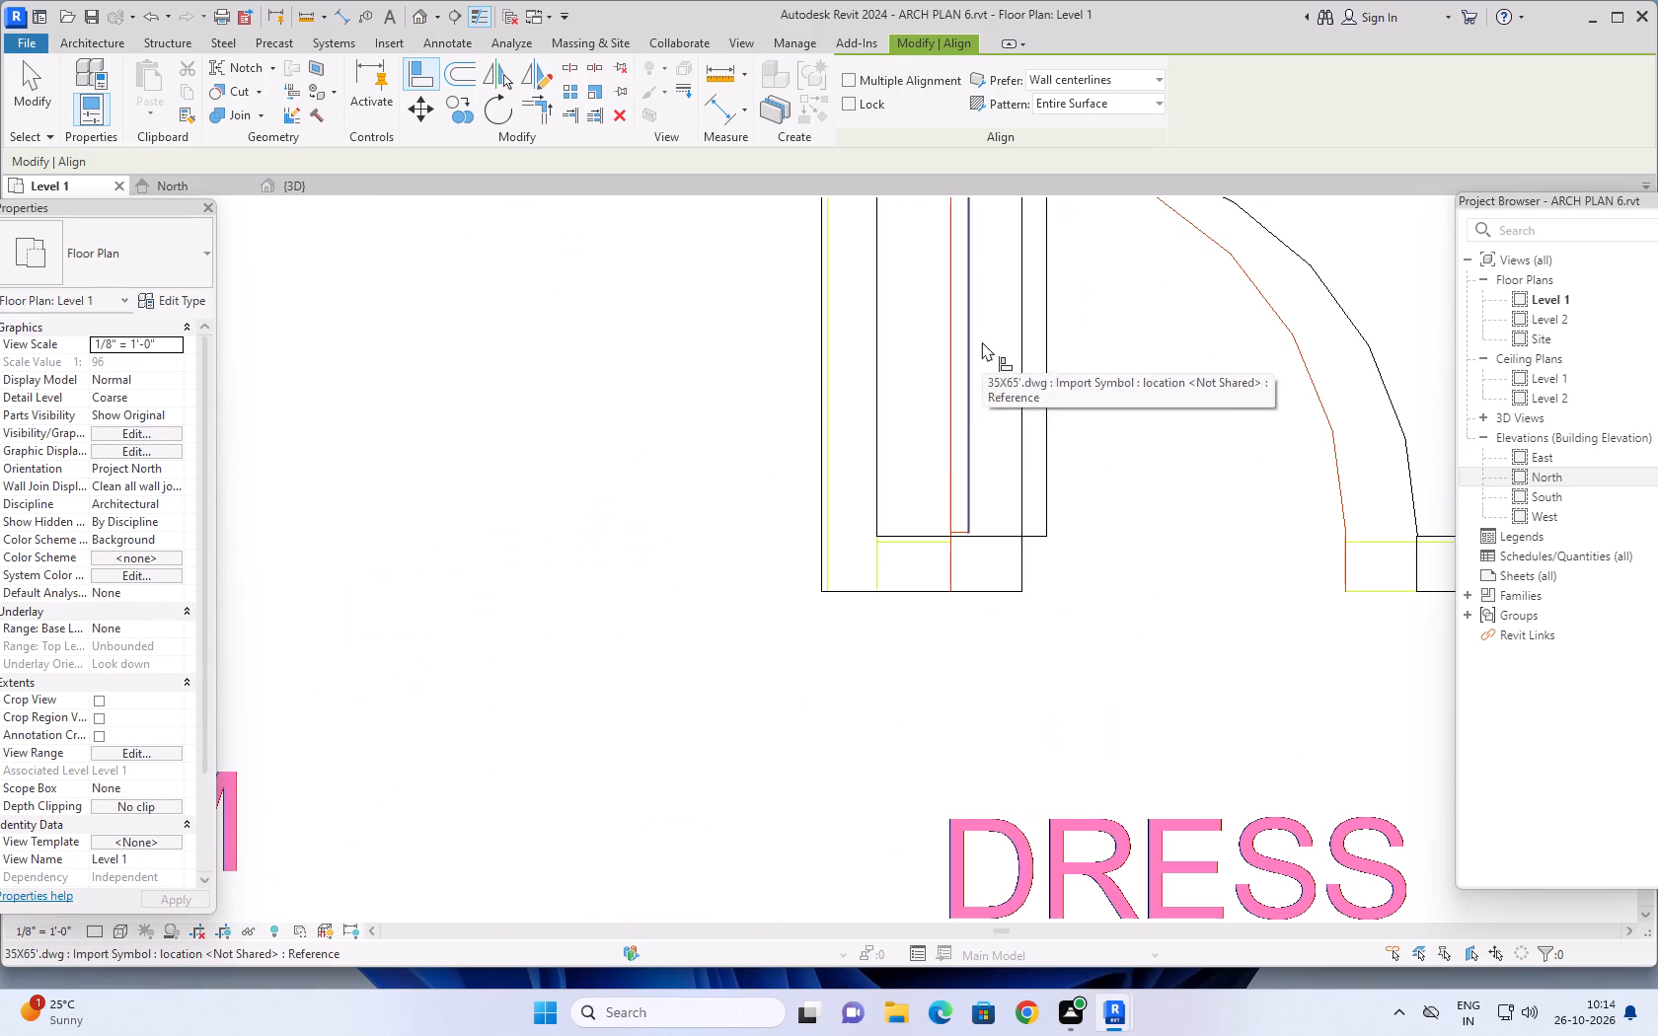
left_click(951, 552)
left_click(1021, 545)
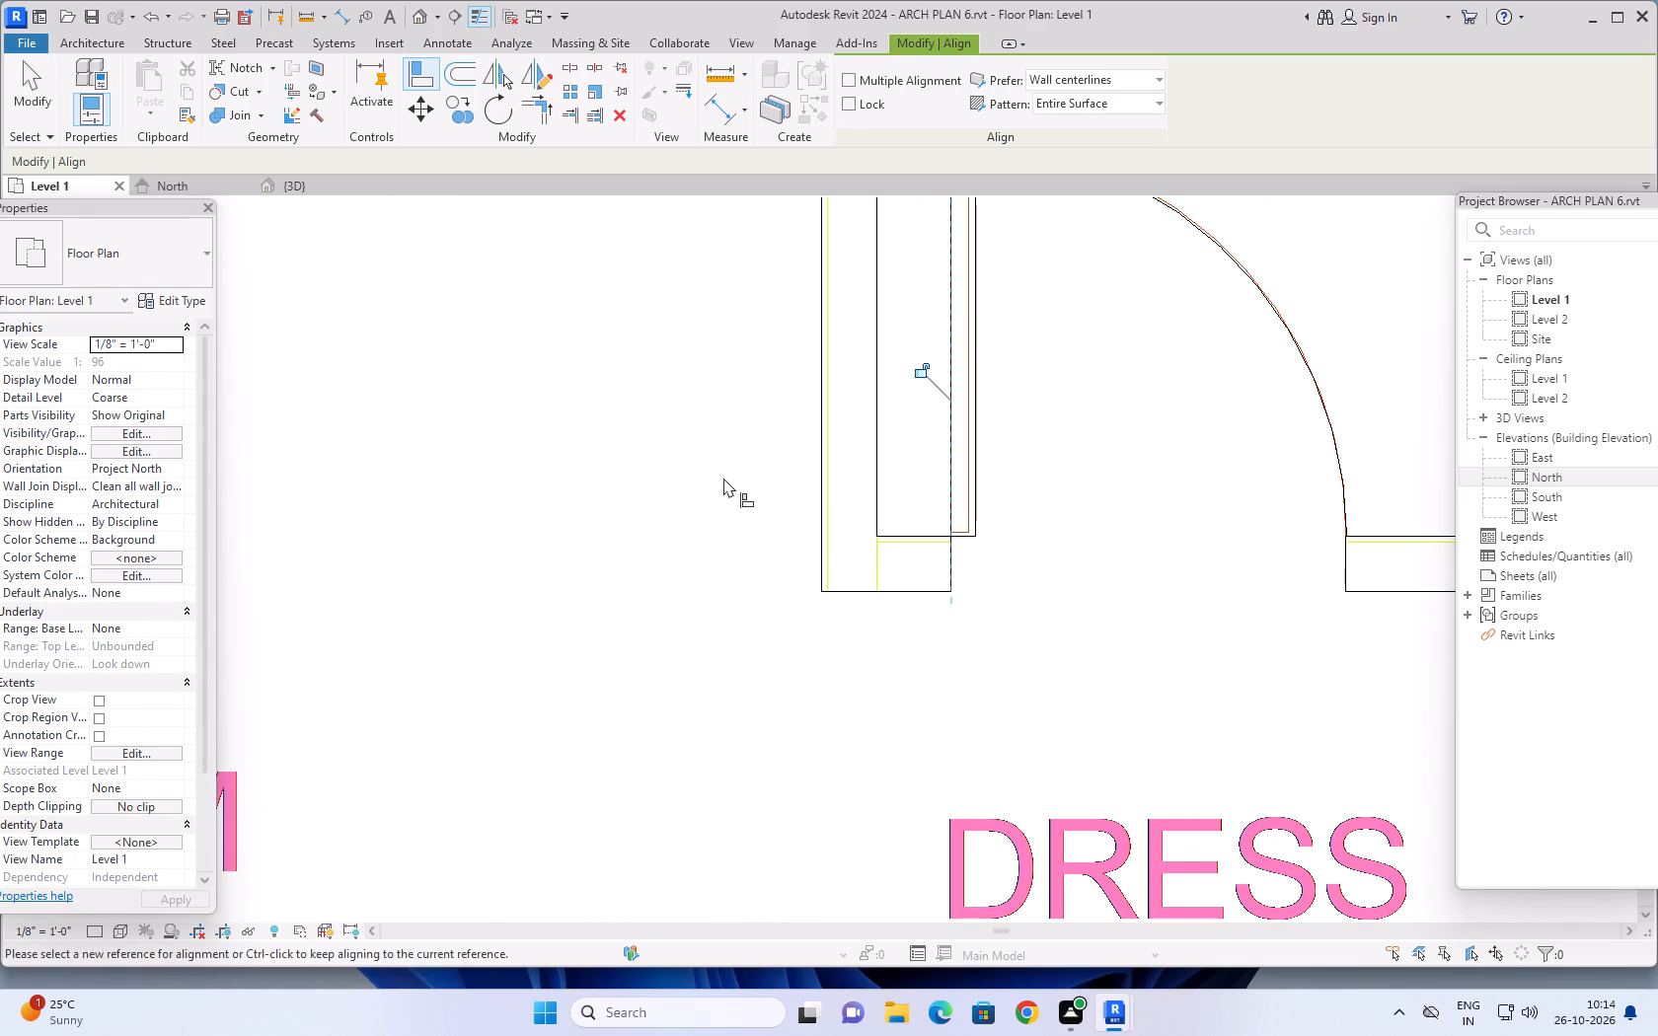
Align the west jamb of the door in the kitchen's north wall with the jamb line drawn in the DWG.
scroll(695, 464, "down", 17)
scroll(687, 474, "up", 1)
middle_click_drag(689, 473, 694, 447)
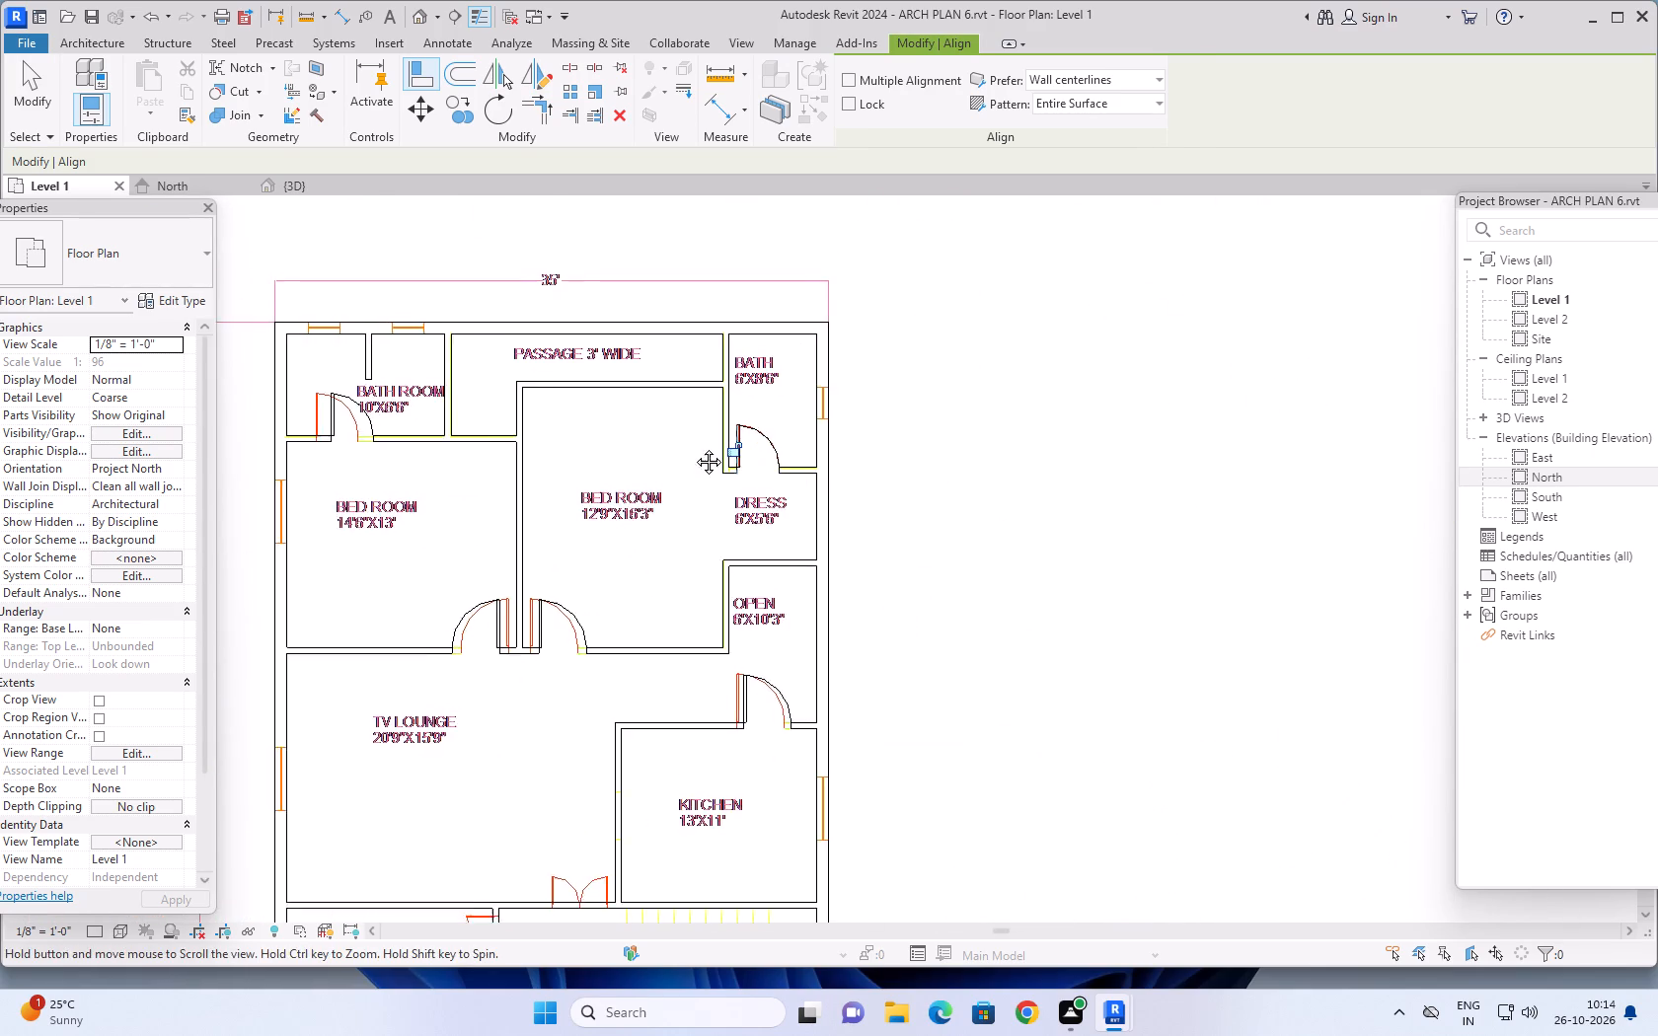
middle_click_drag(694, 447, 735, 279)
scroll(785, 532, "up", 14)
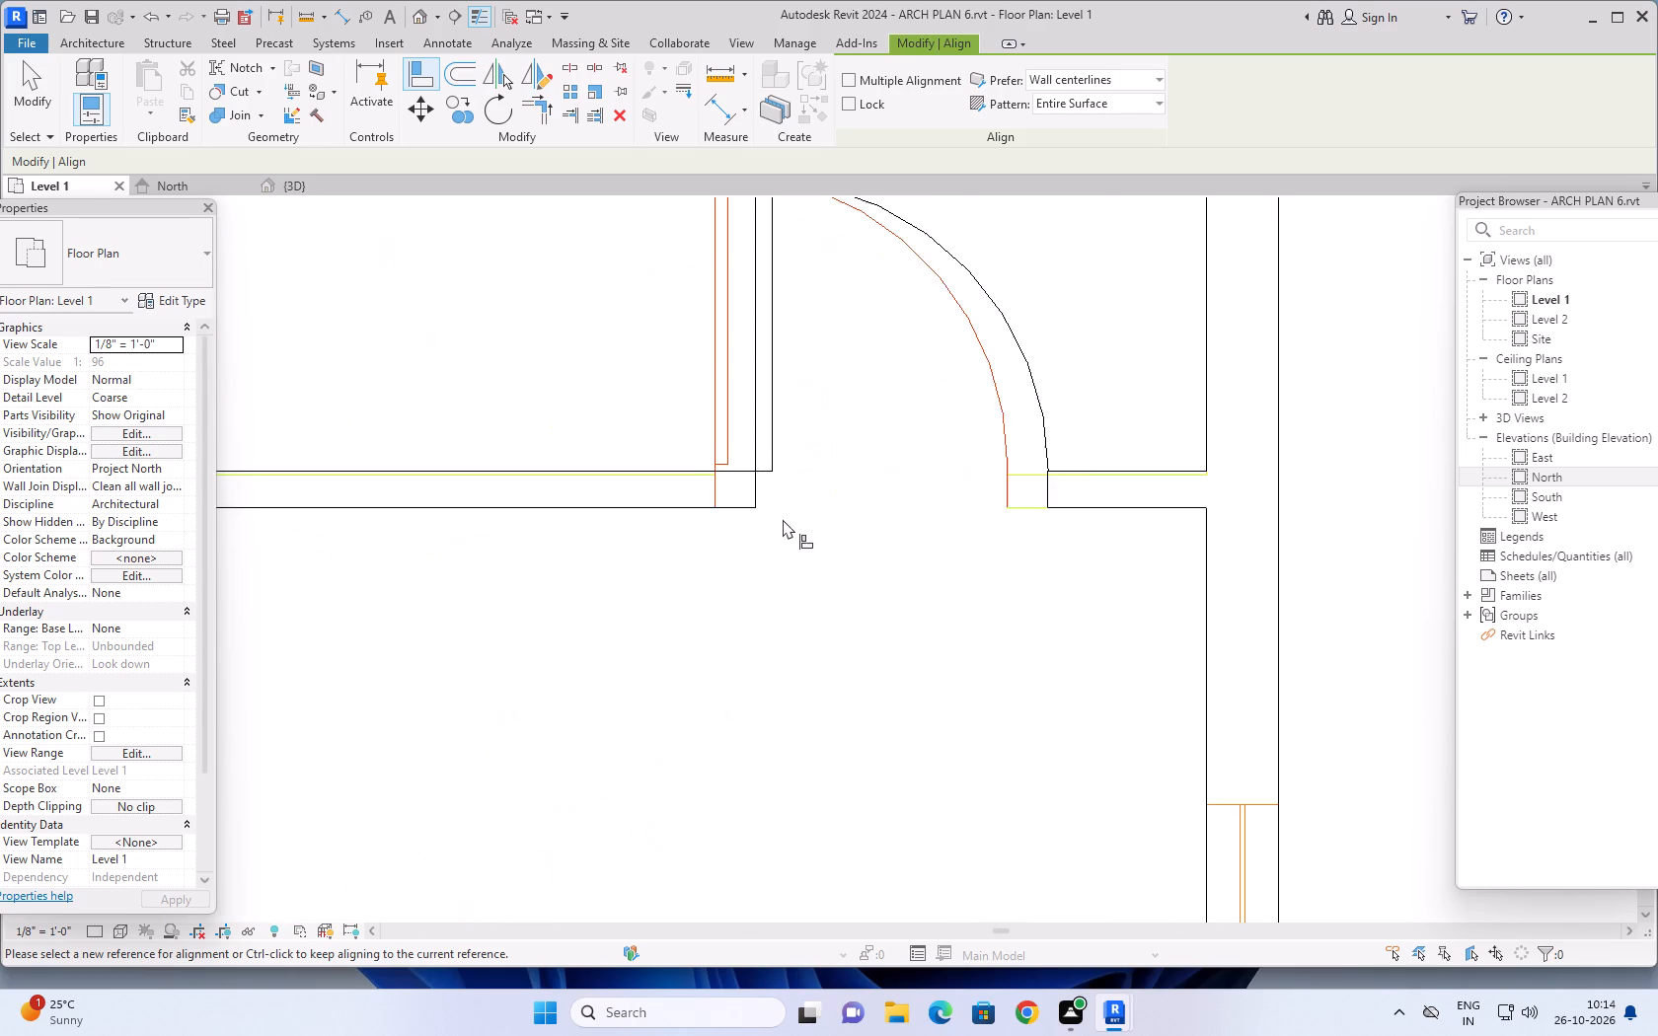
left_click(704, 441)
left_click(751, 449)
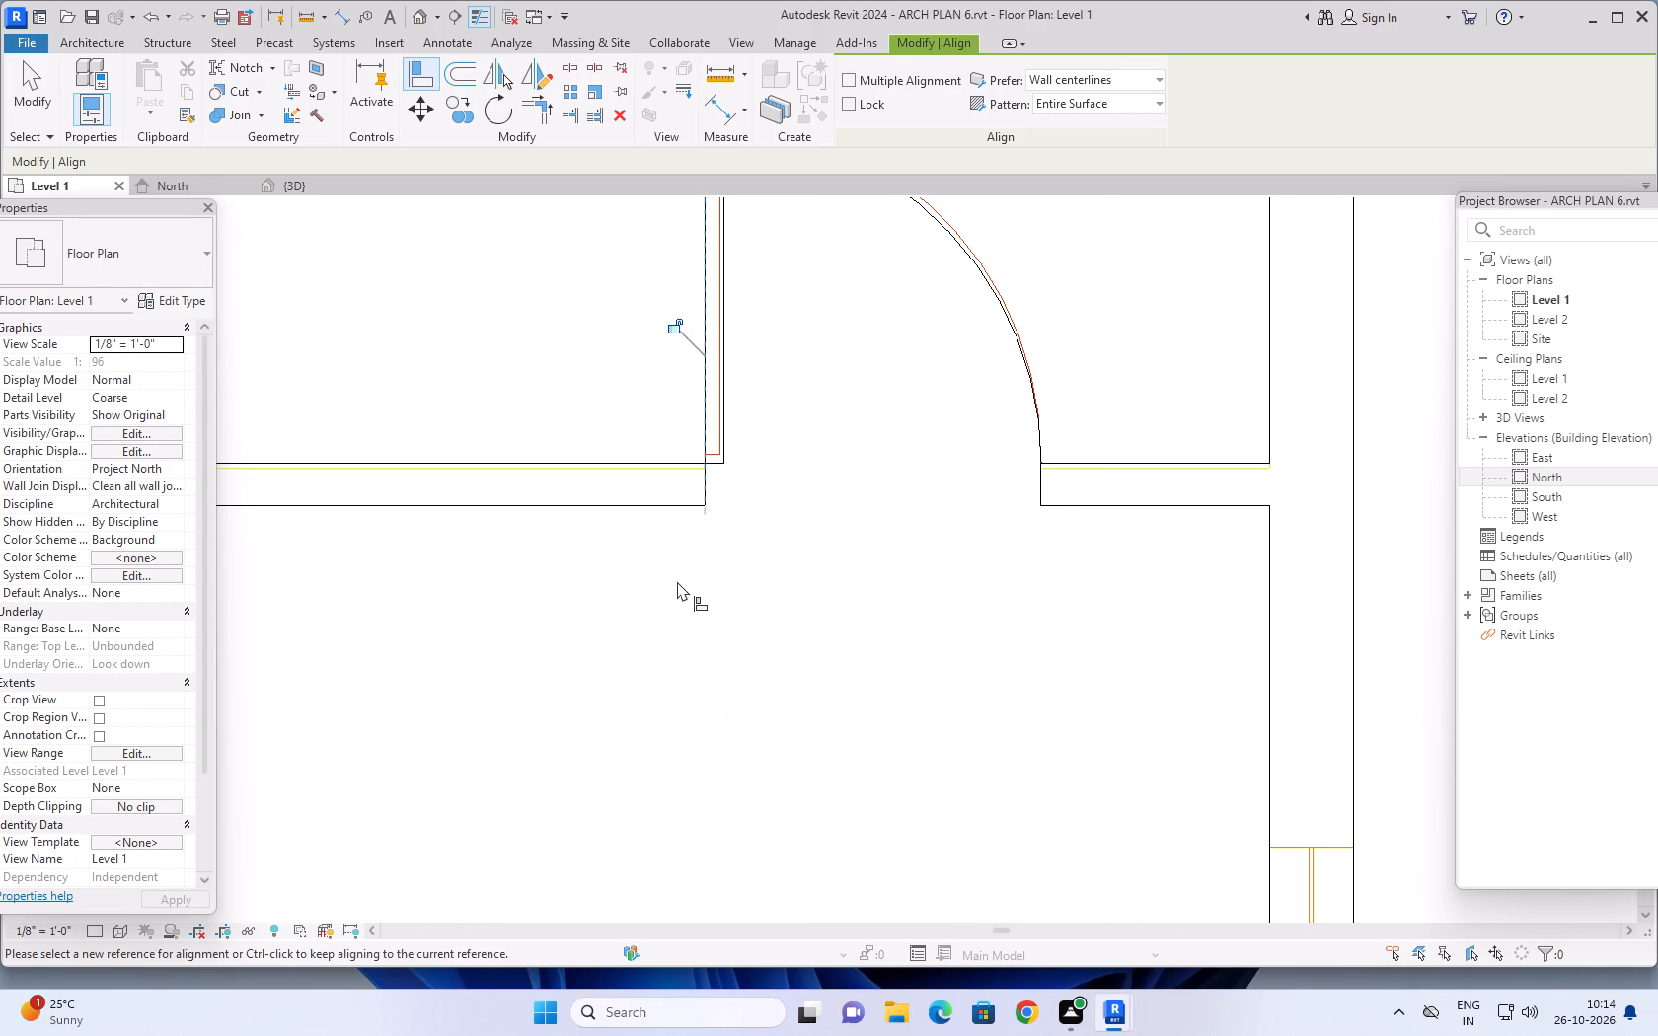
Align the two 3'X7' bedroom doors in the TV lounge's north wall with their drawn hinge-side jamb lines.
scroll(677, 588, "down", 11)
middle_click_drag(641, 599, 804, 359)
scroll(558, 498, "down", 6)
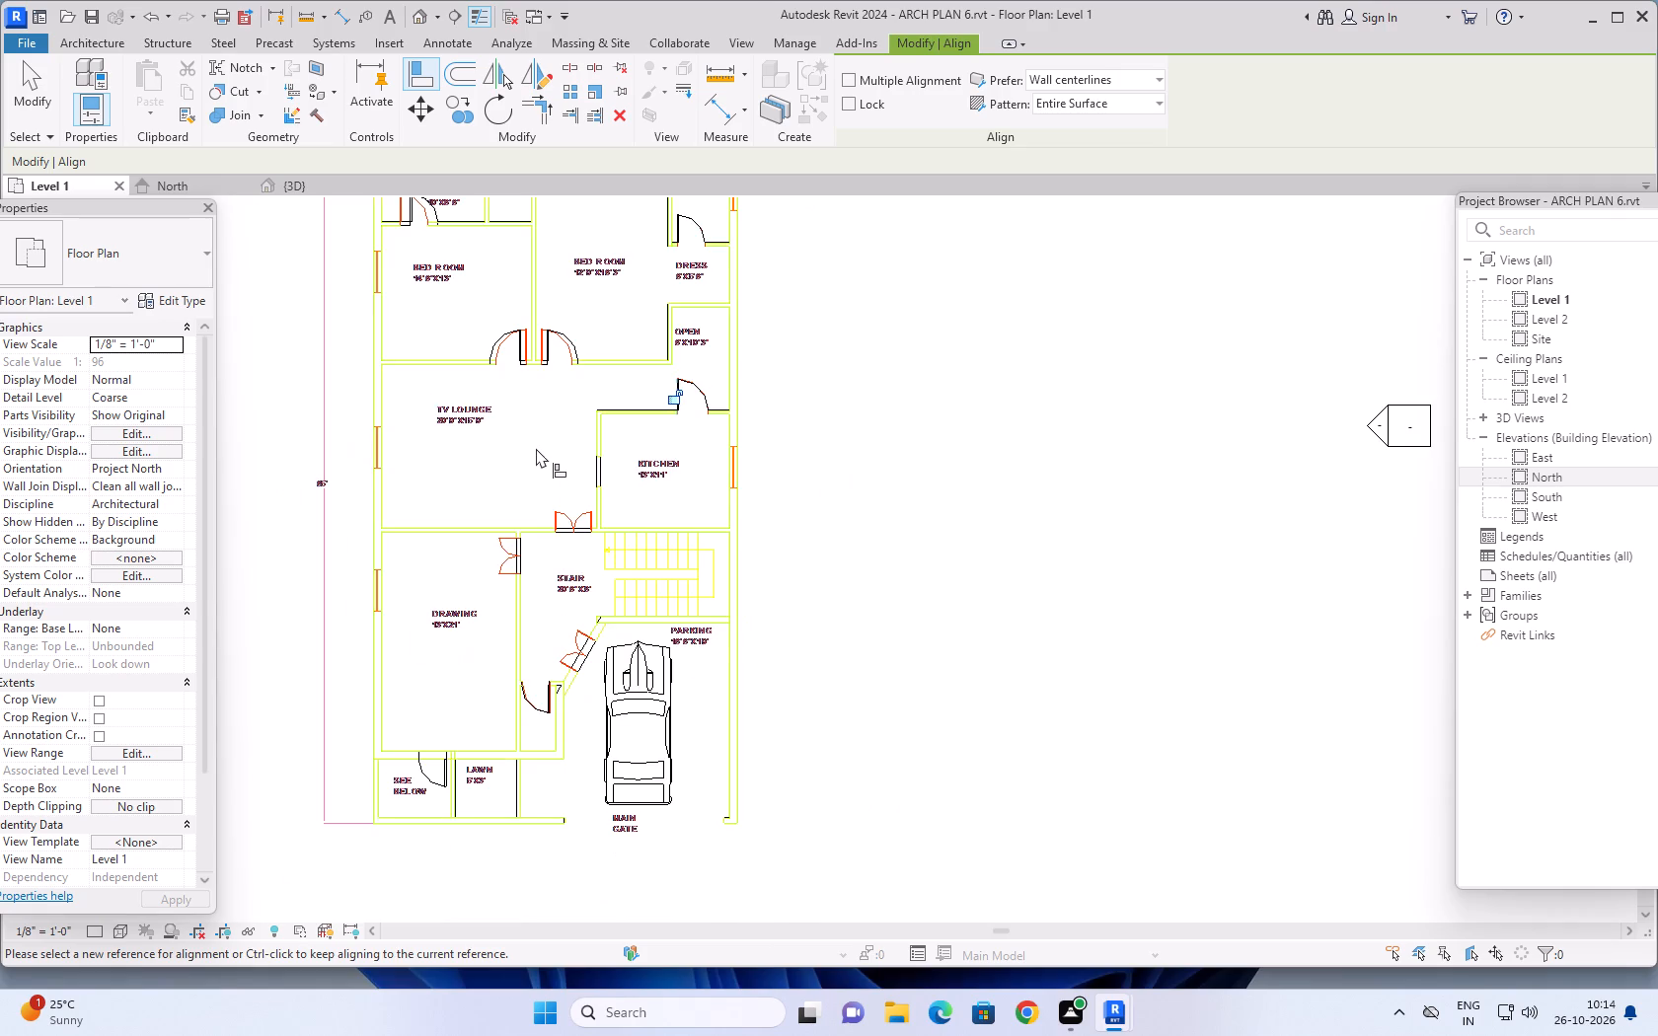
middle_click_drag(533, 408, 701, 726)
scroll(666, 673, "up", 4)
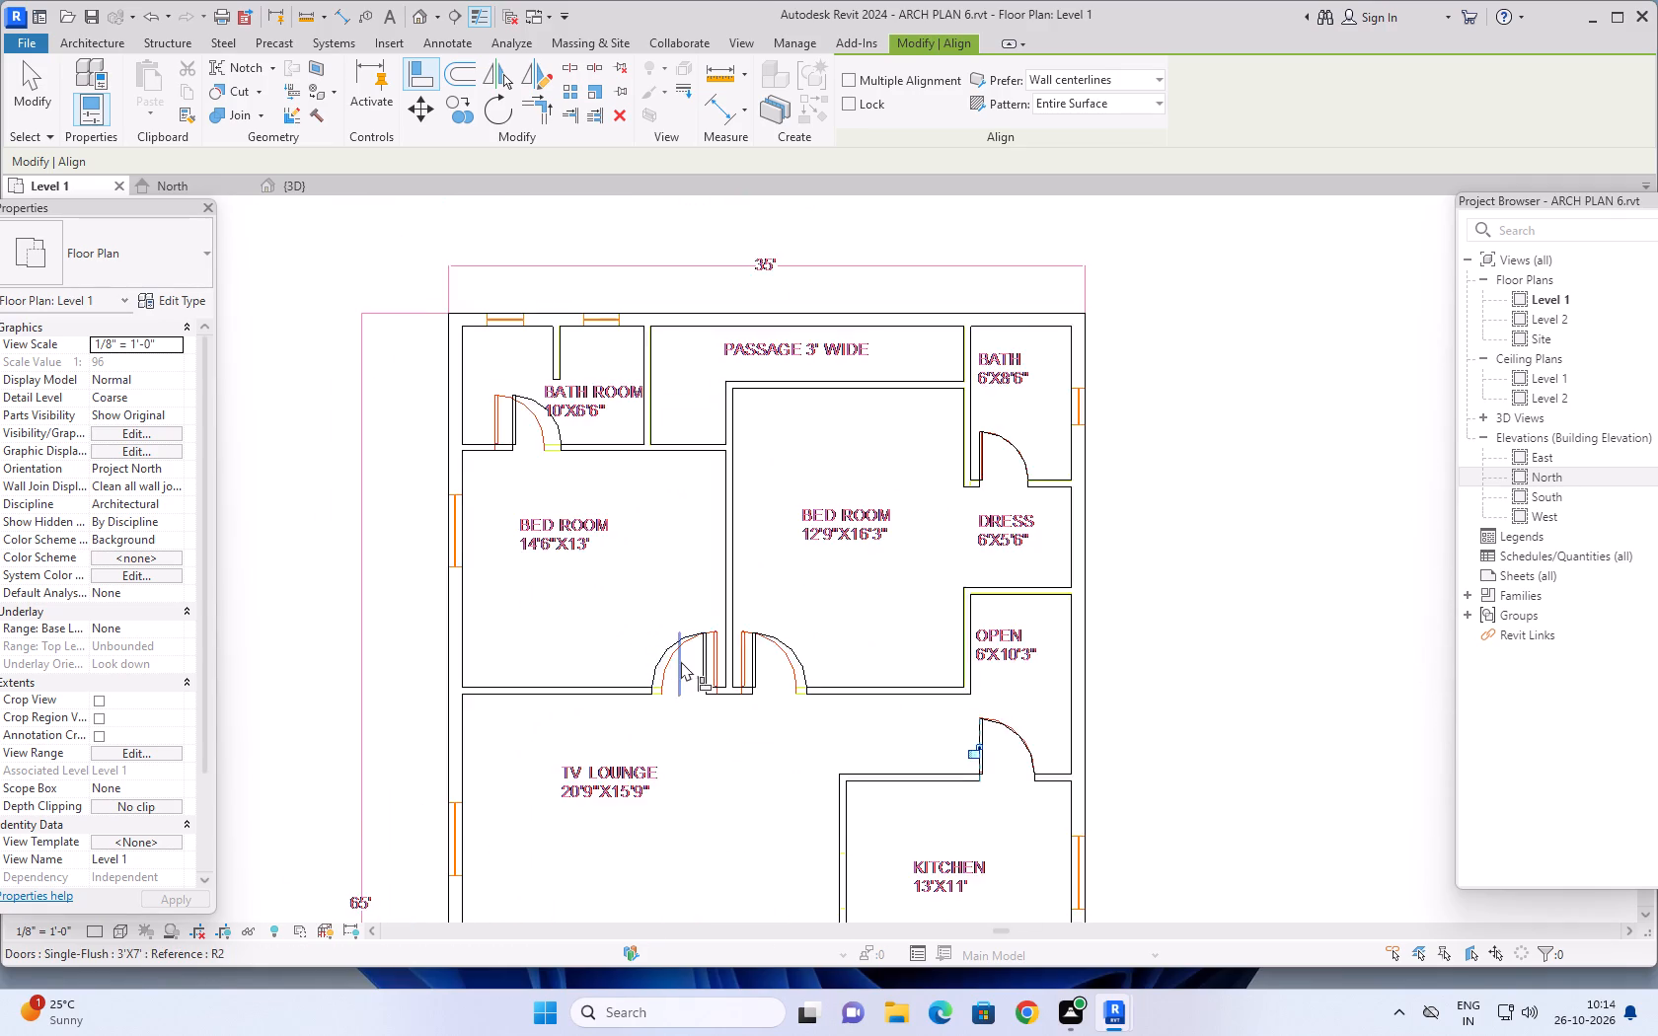
scroll(681, 661, "up", 9)
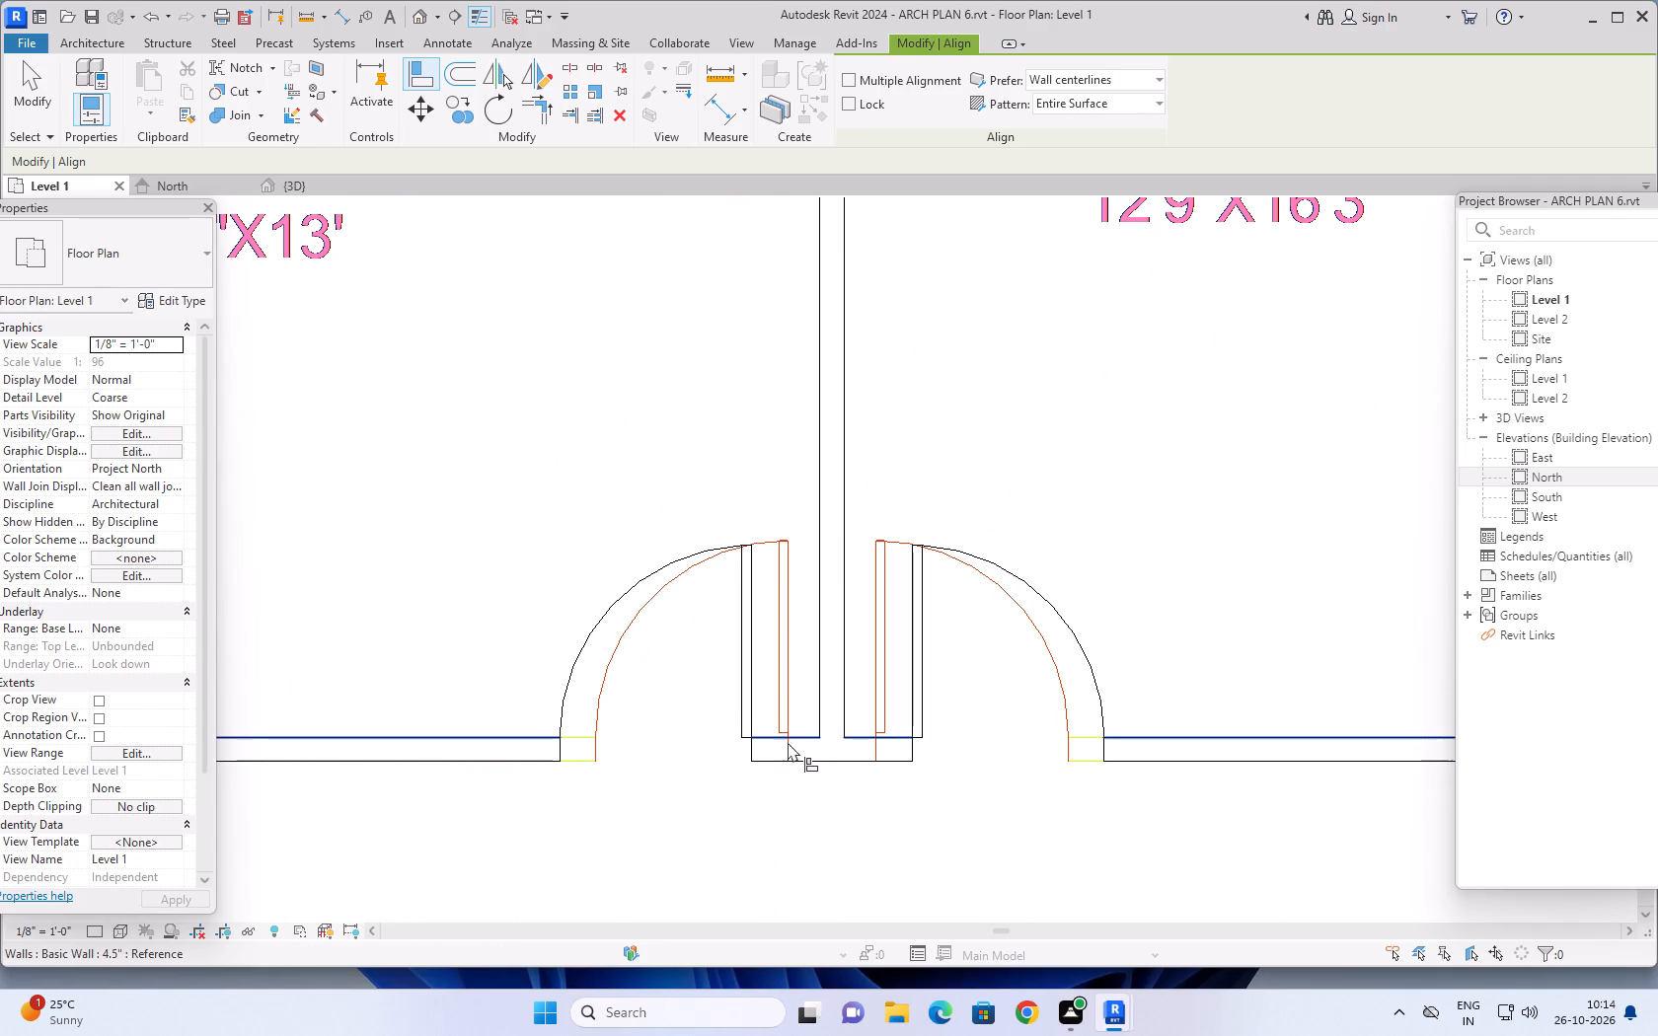
left_click(787, 713)
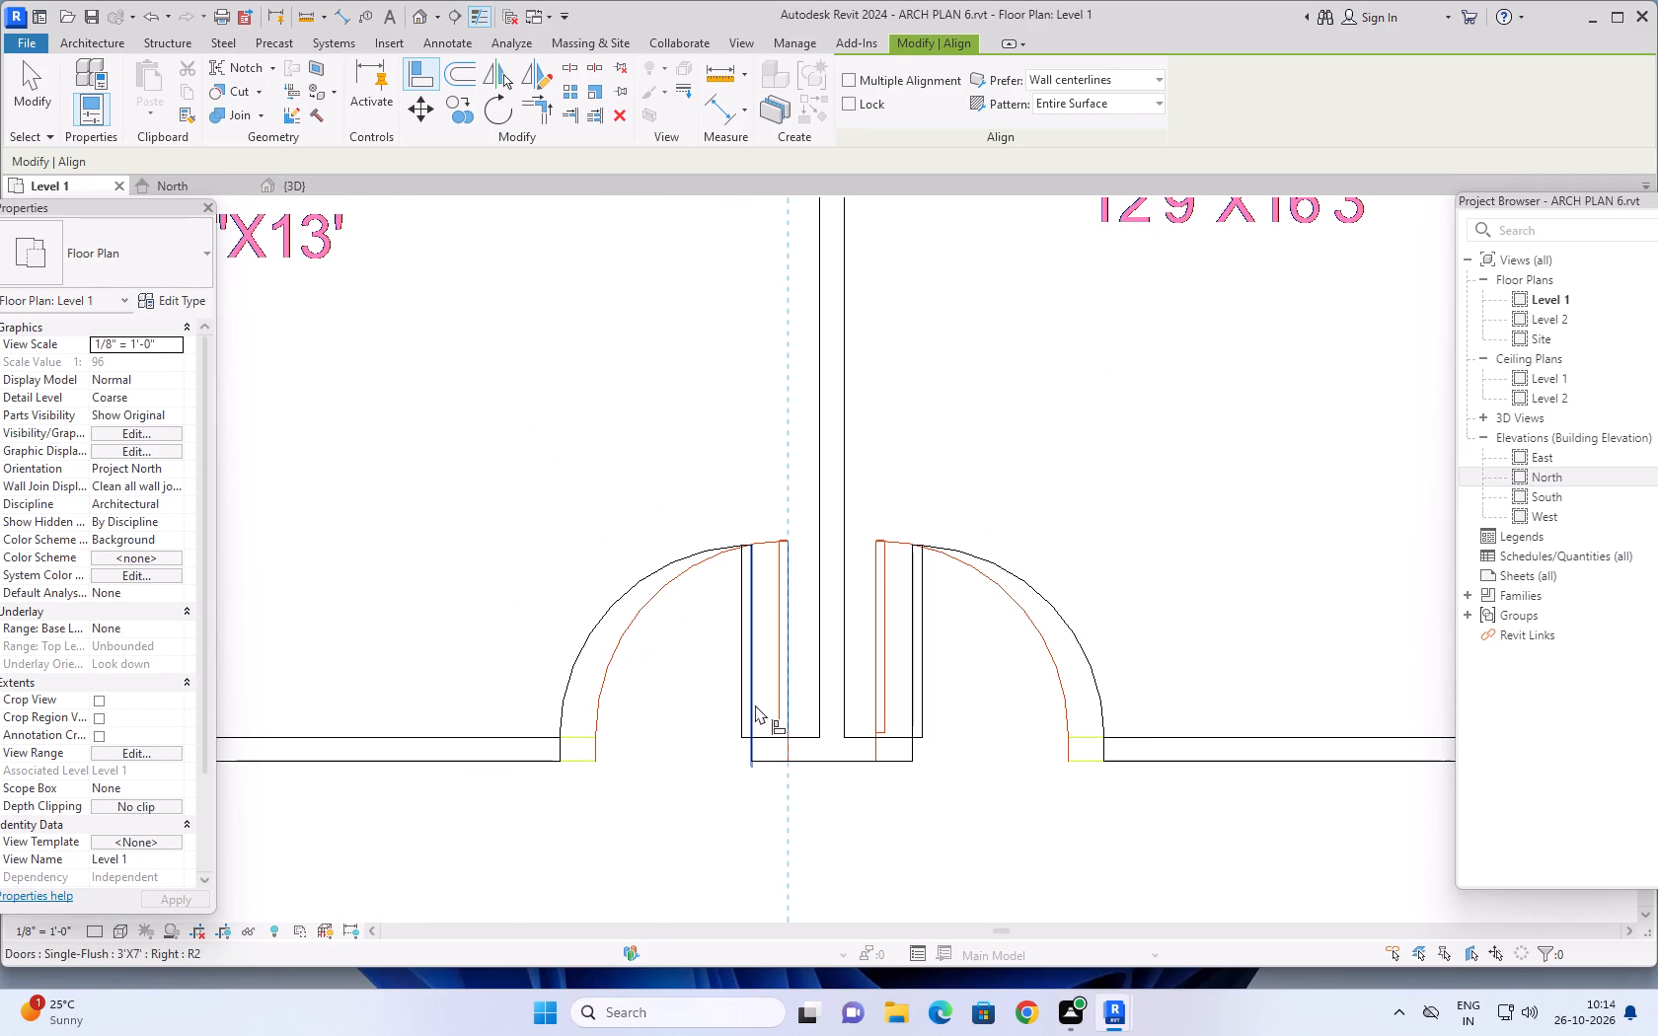
left_click(753, 703)
left_click(875, 698)
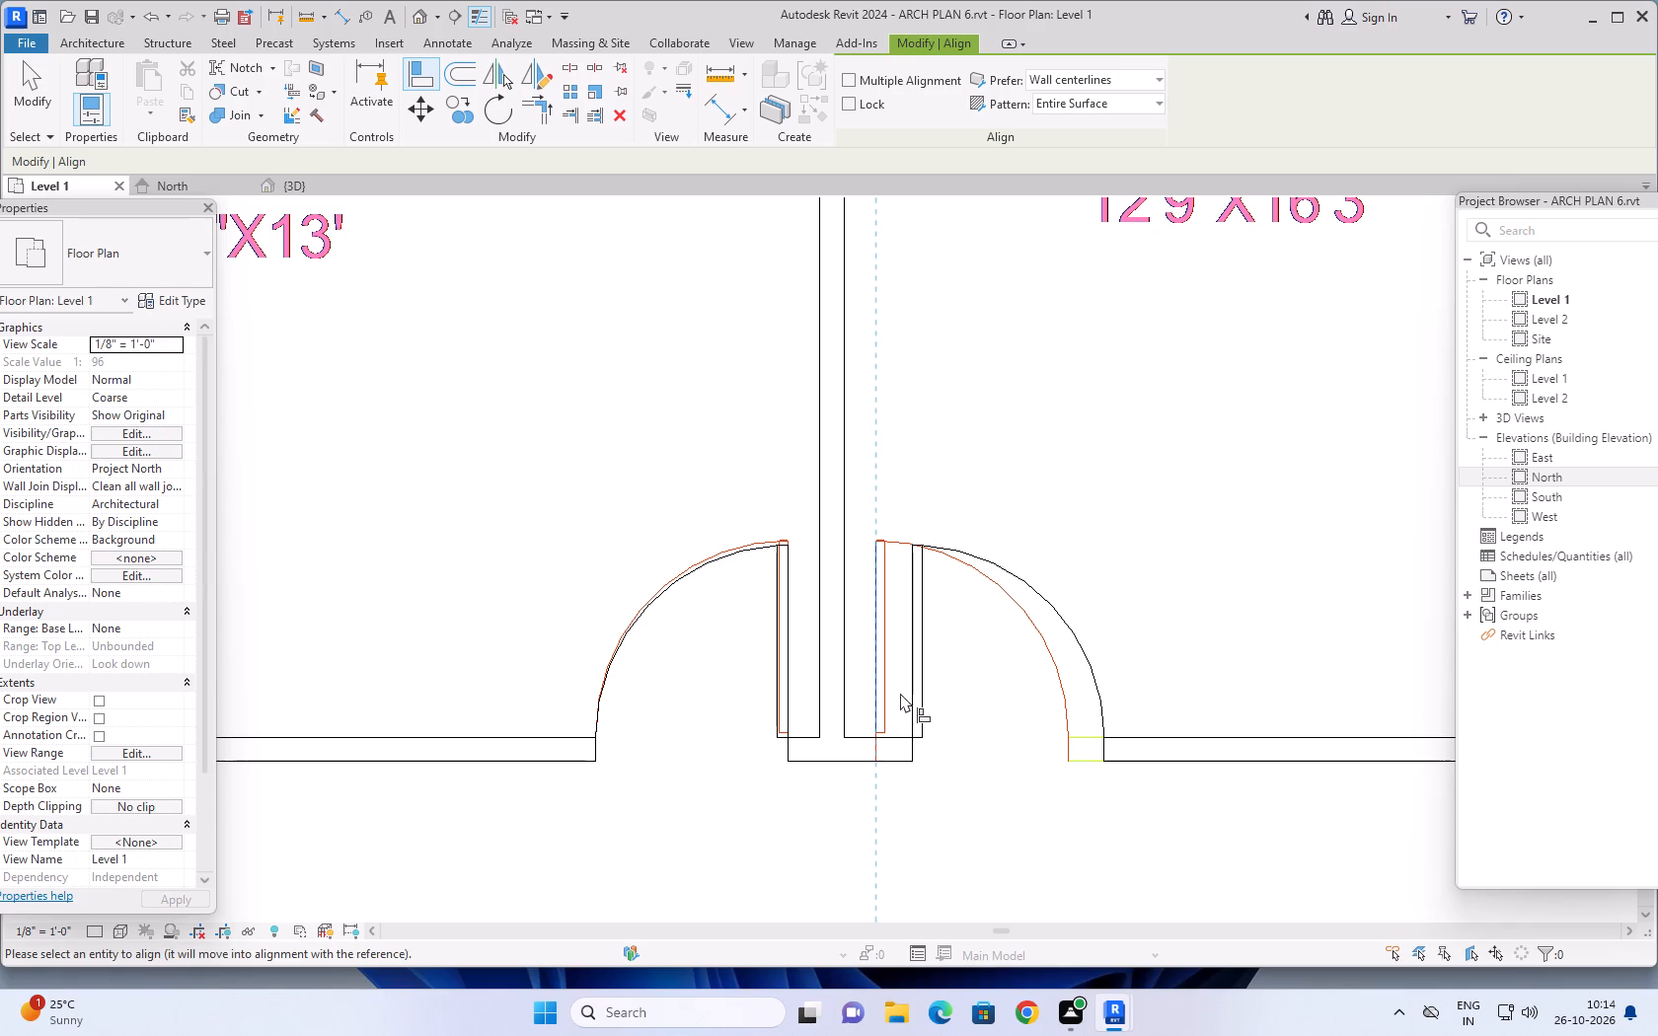
left_click(910, 689)
Examine the See Below, stair-side and dress doors against the DWG to find any that still need aligning.
scroll(823, 706, "down", 8)
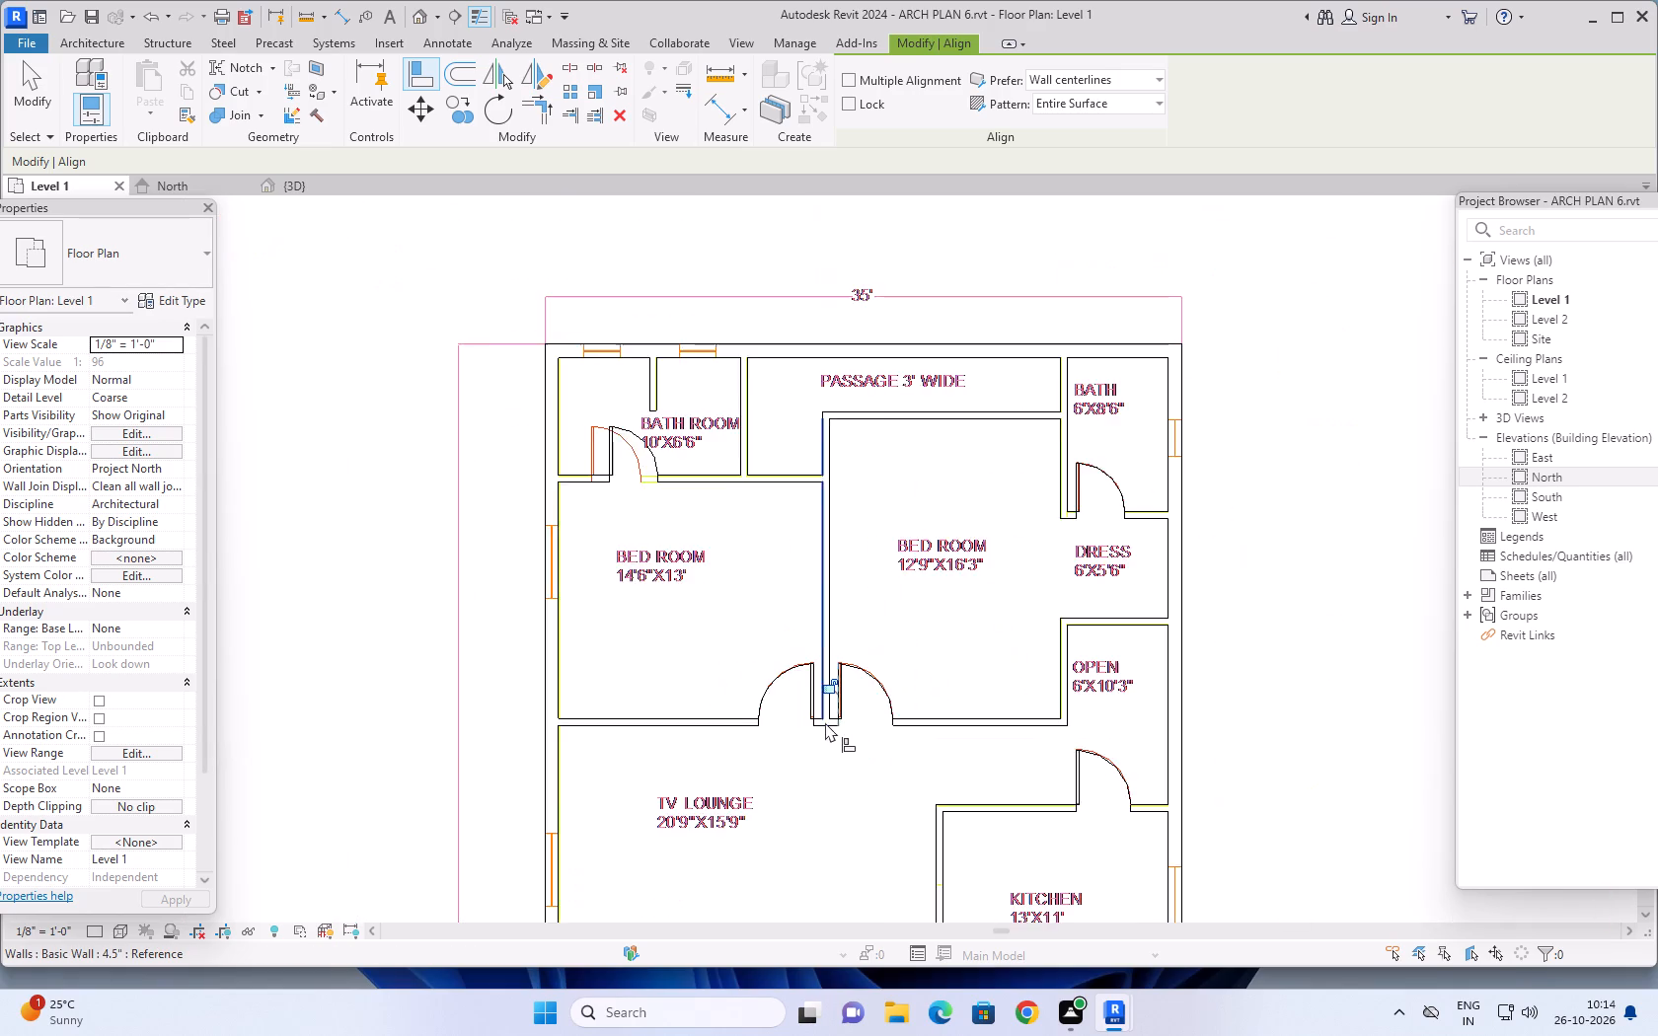
scroll(825, 722, "down", 10)
middle_click_drag(815, 753, 736, 442)
scroll(734, 475, "up", 2)
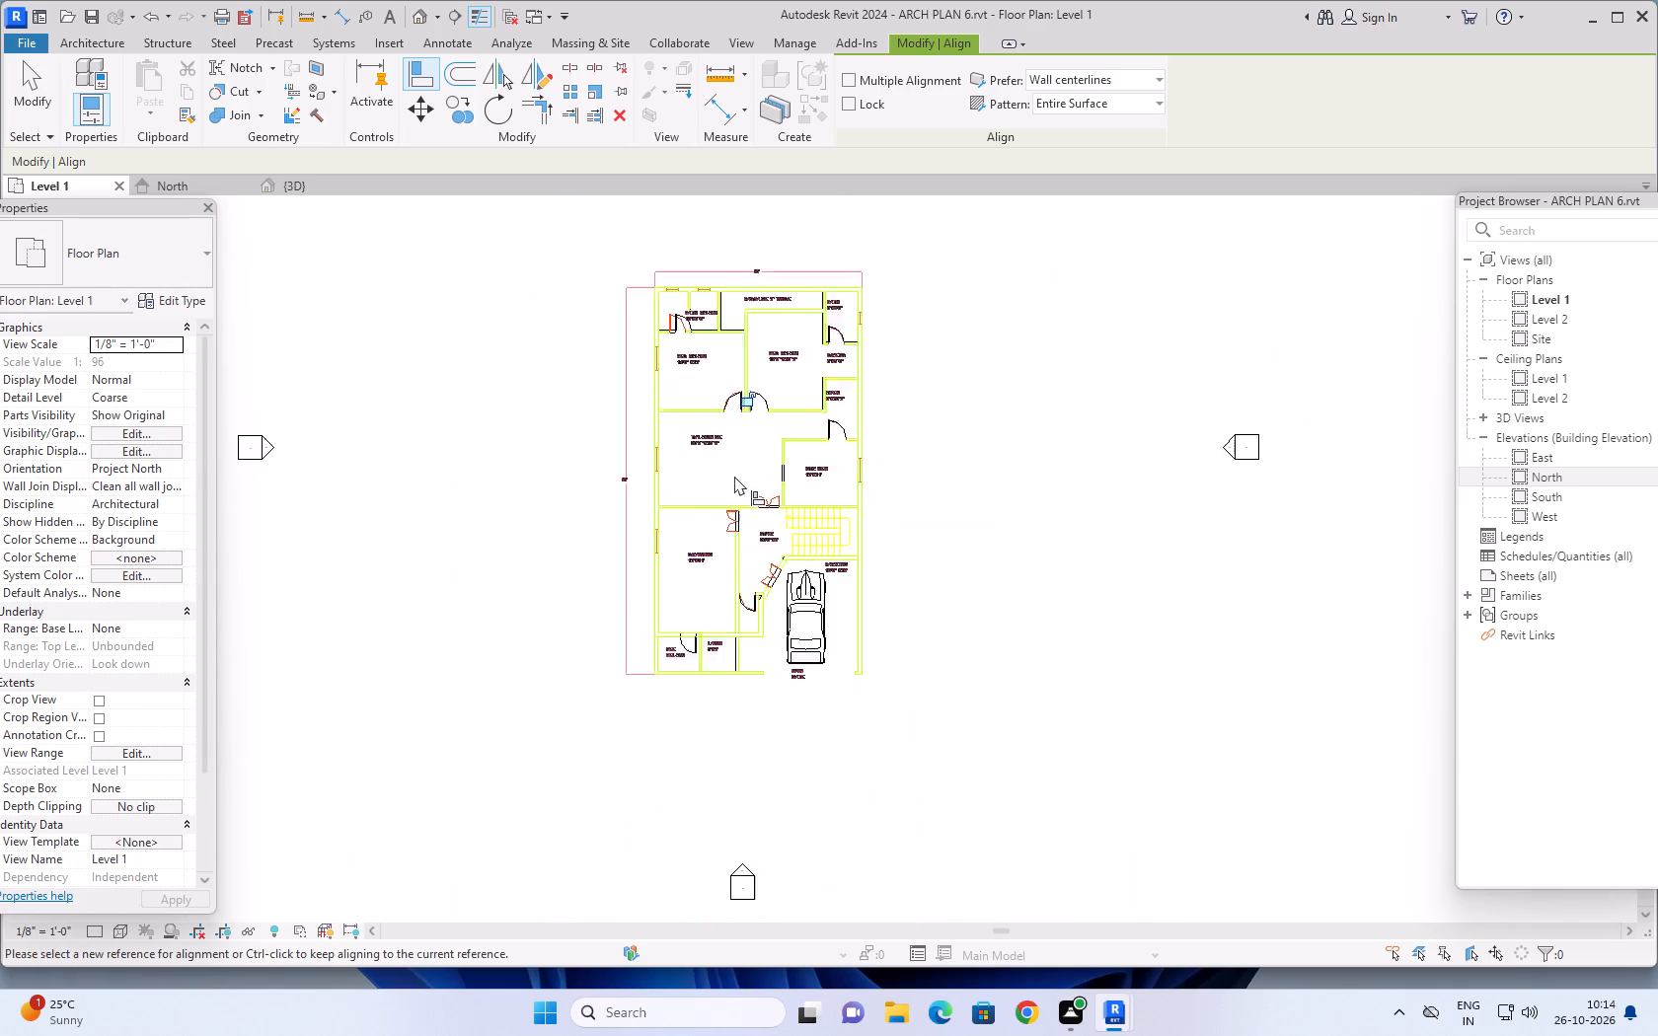
scroll(734, 476, "up", 2)
middle_click_drag(761, 576, 747, 394)
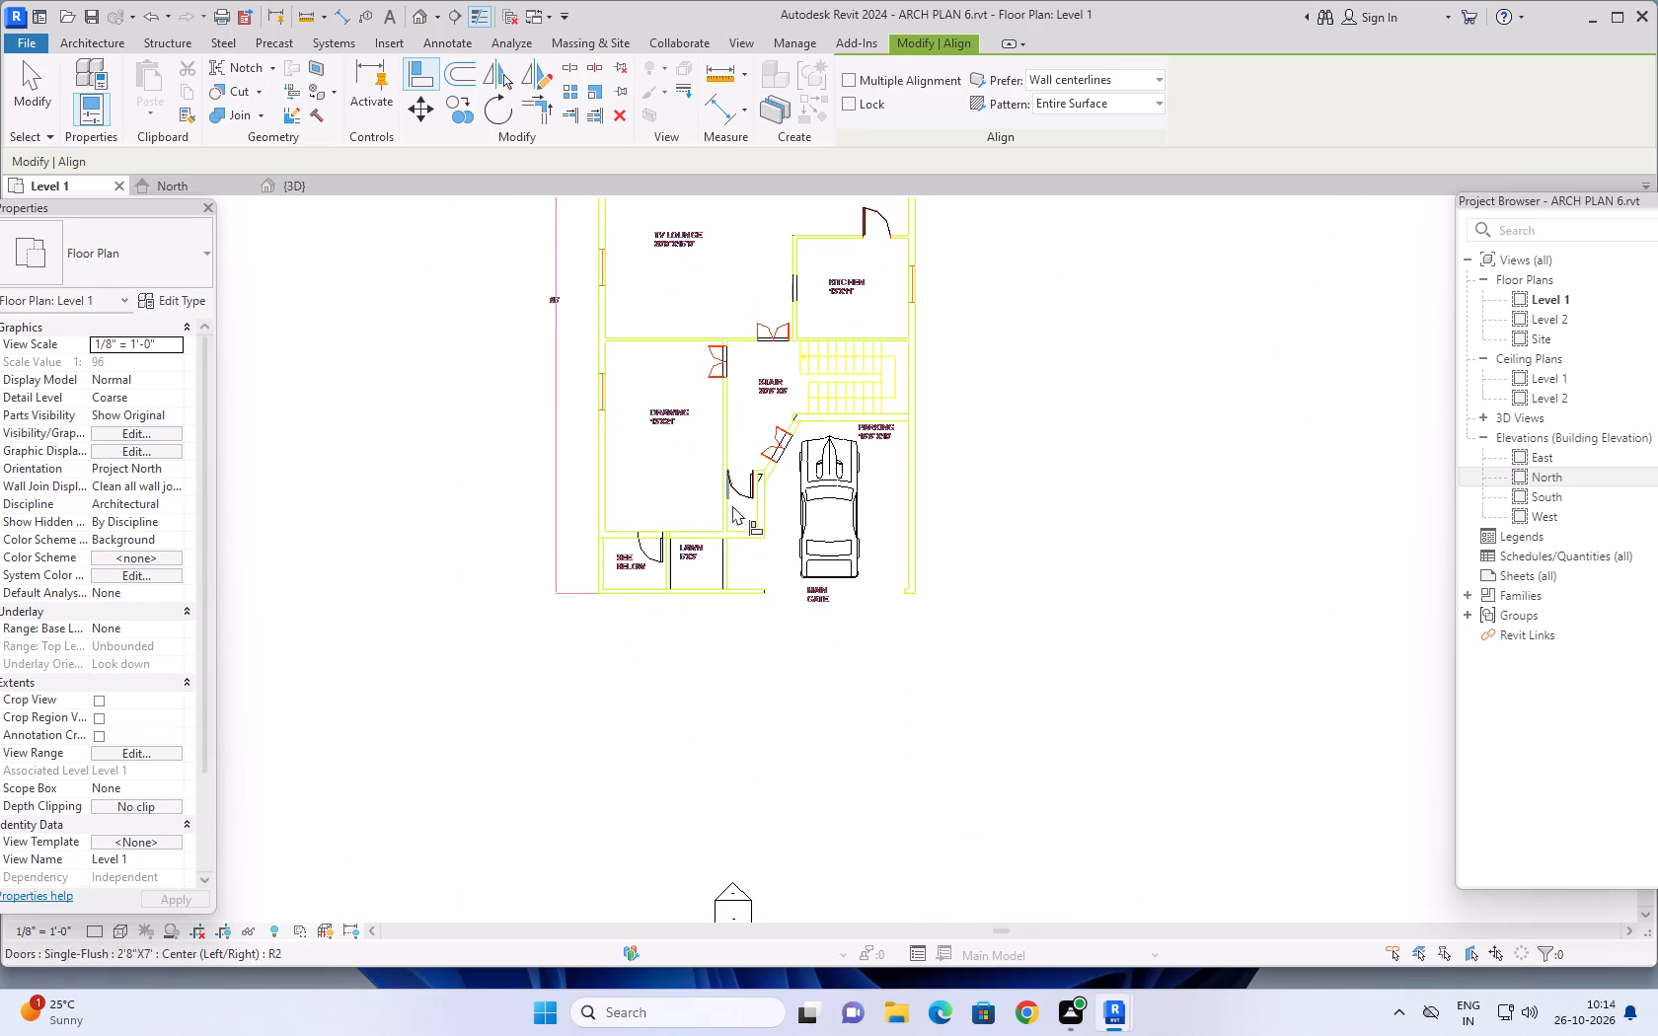
scroll(730, 516, "up", 4)
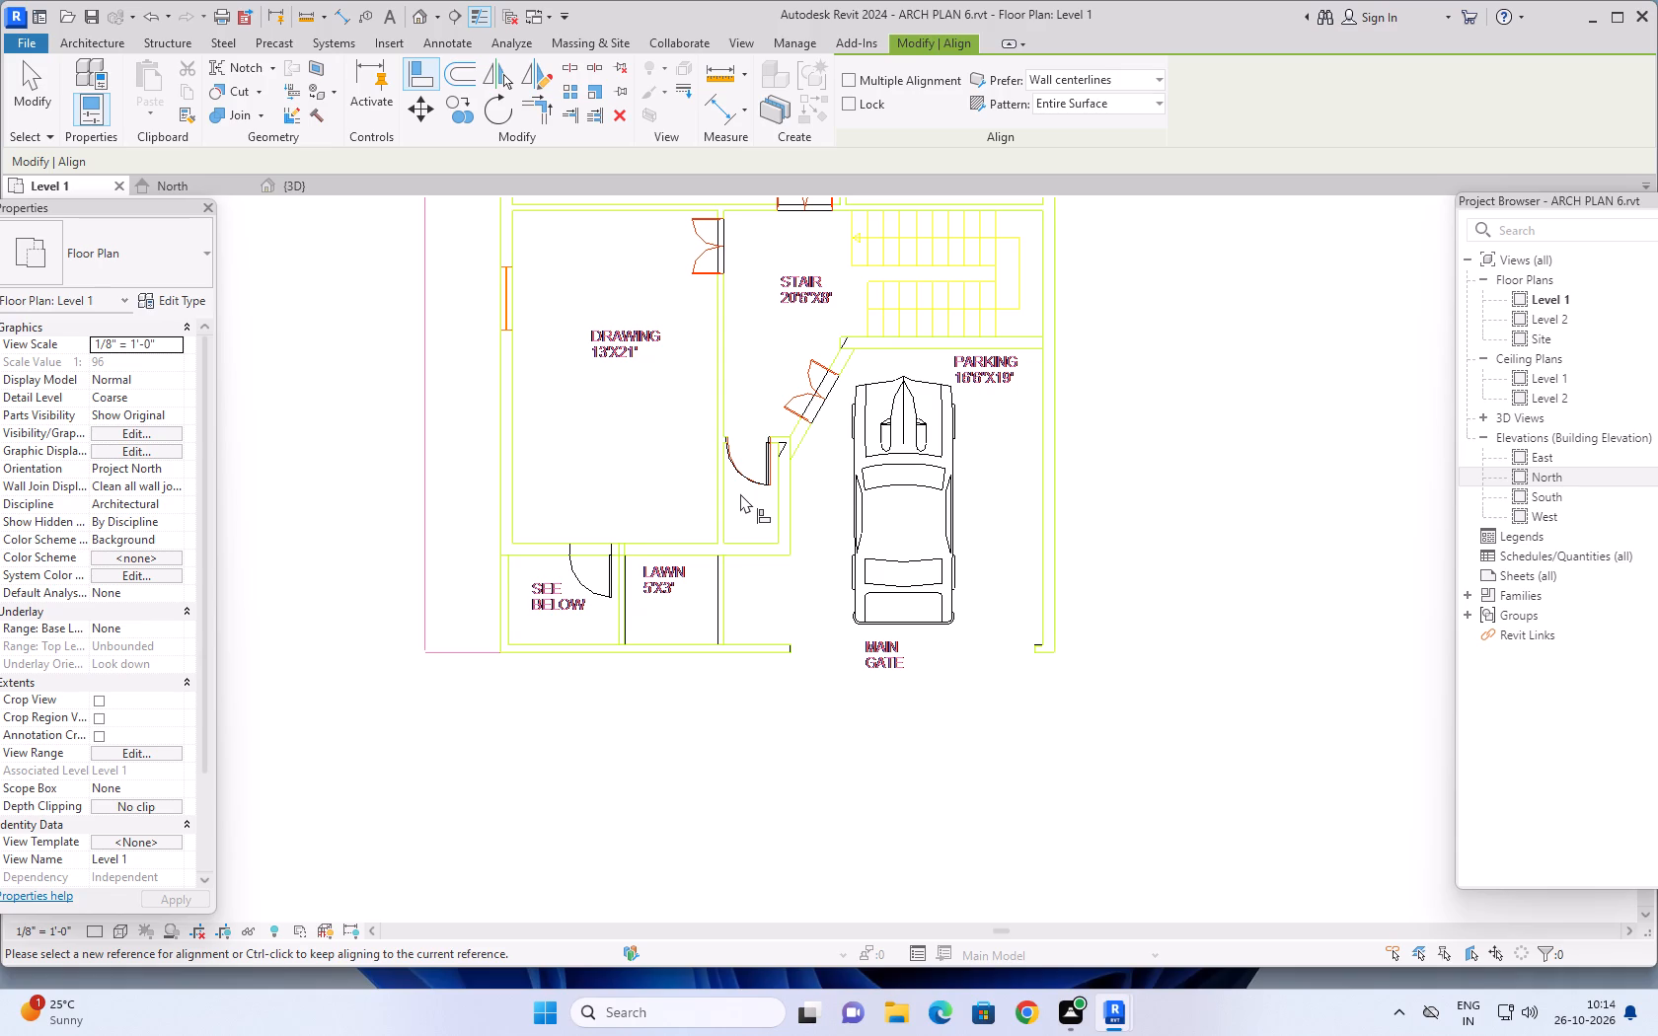
scroll(591, 569, "up", 1)
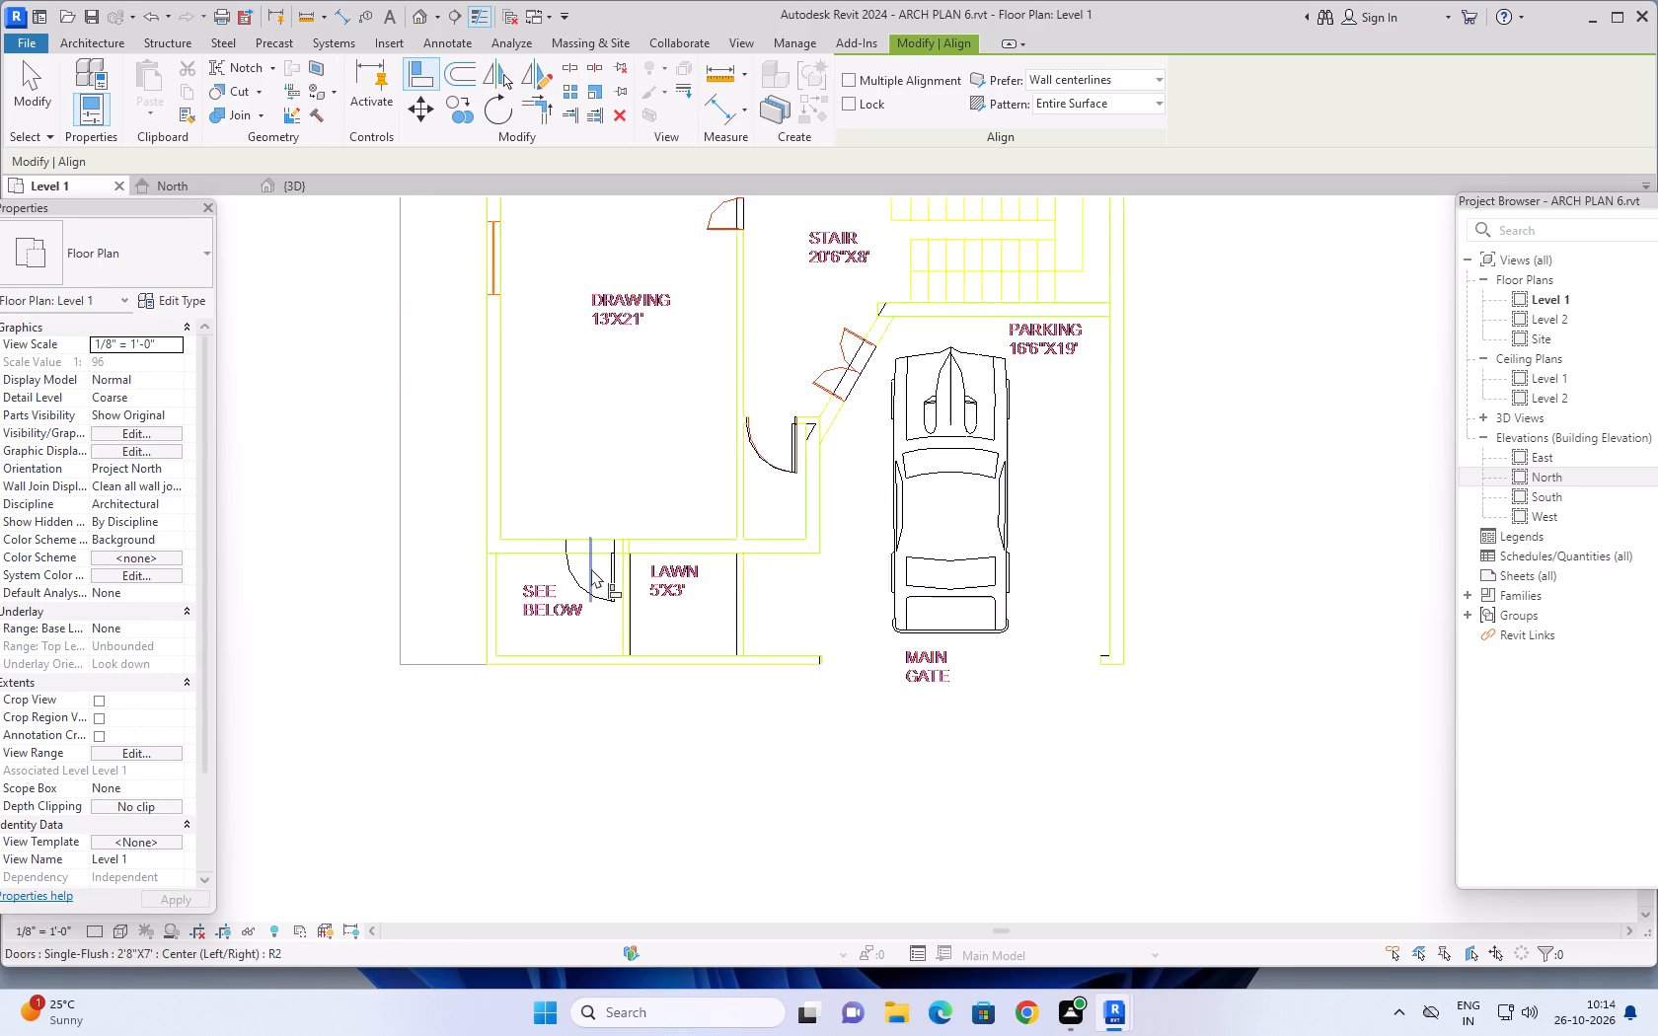
scroll(591, 568, "up", 1)
scroll(682, 467, "down", 5)
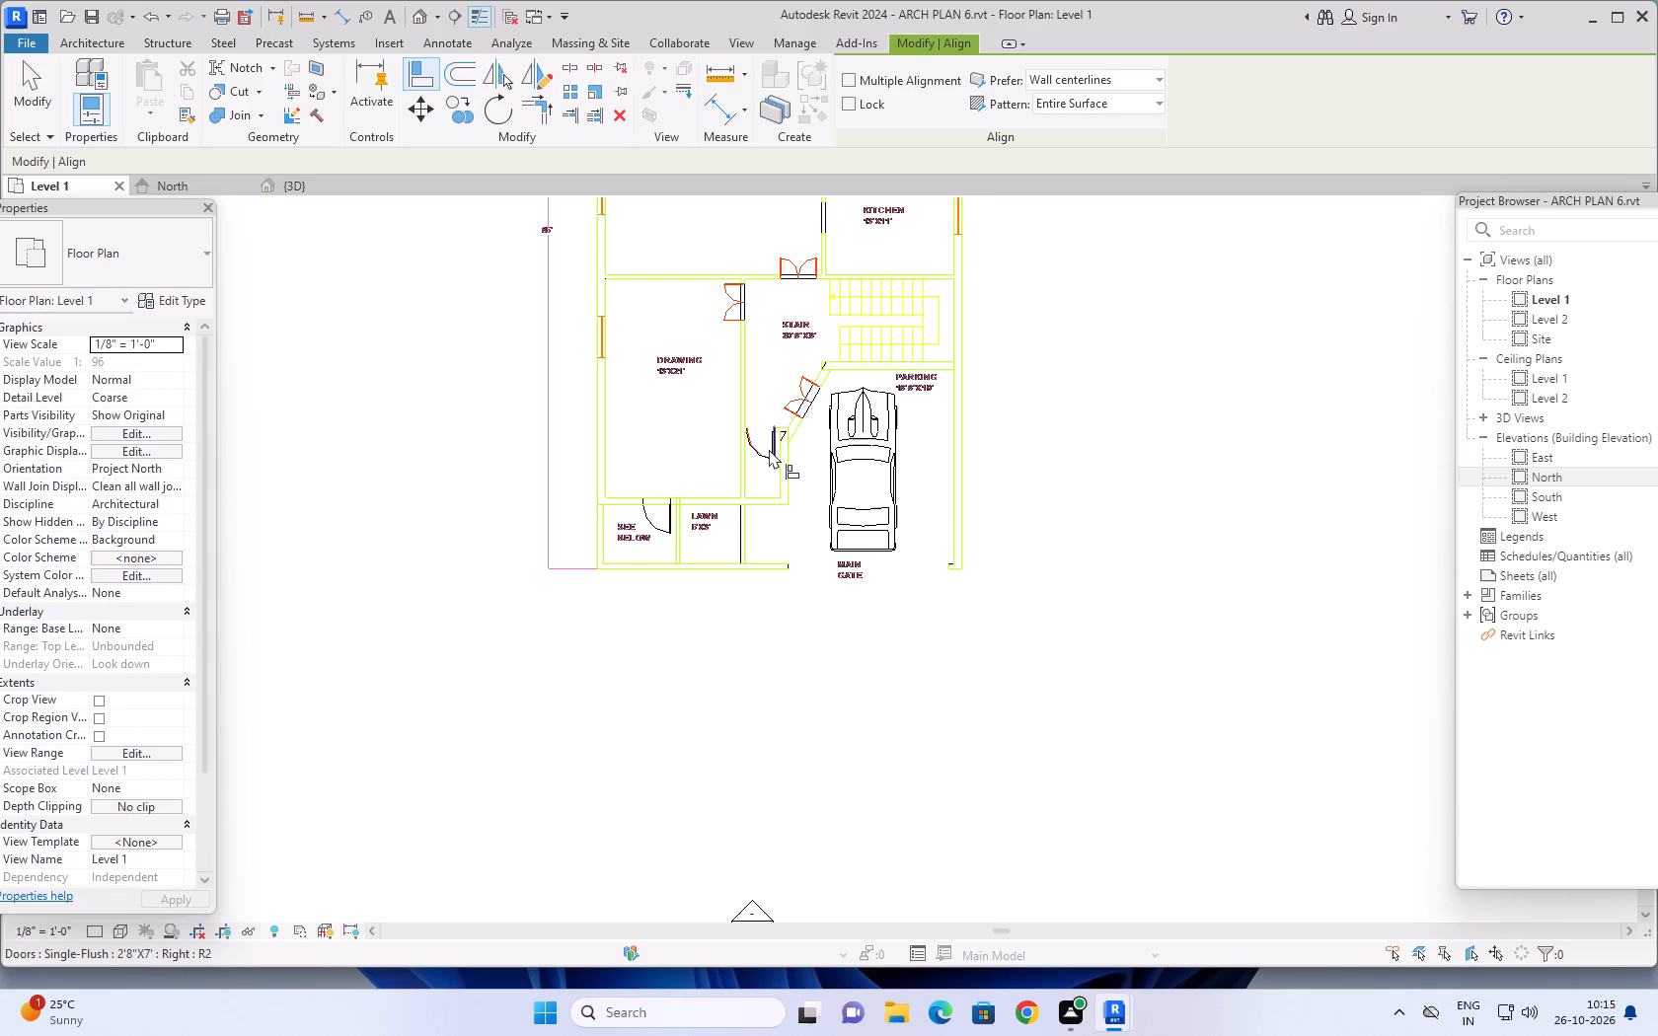
scroll(851, 366, "down", 3)
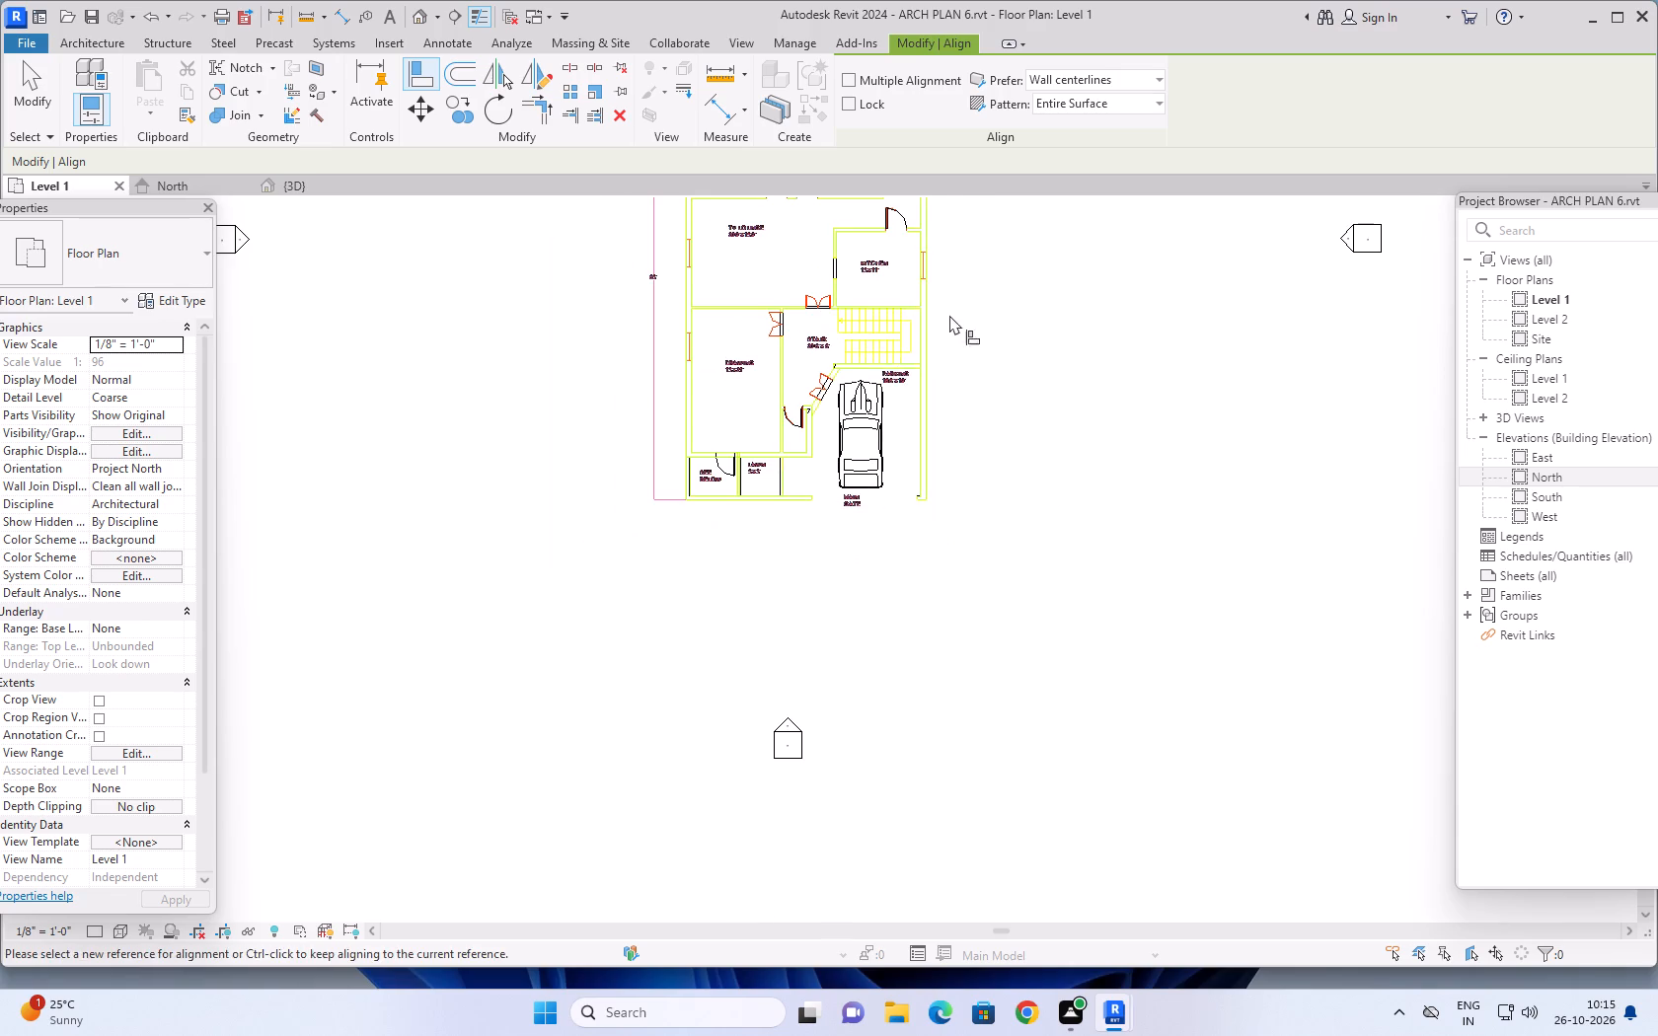
middle_click_drag(962, 300, 875, 666)
scroll(810, 474, "up", 6)
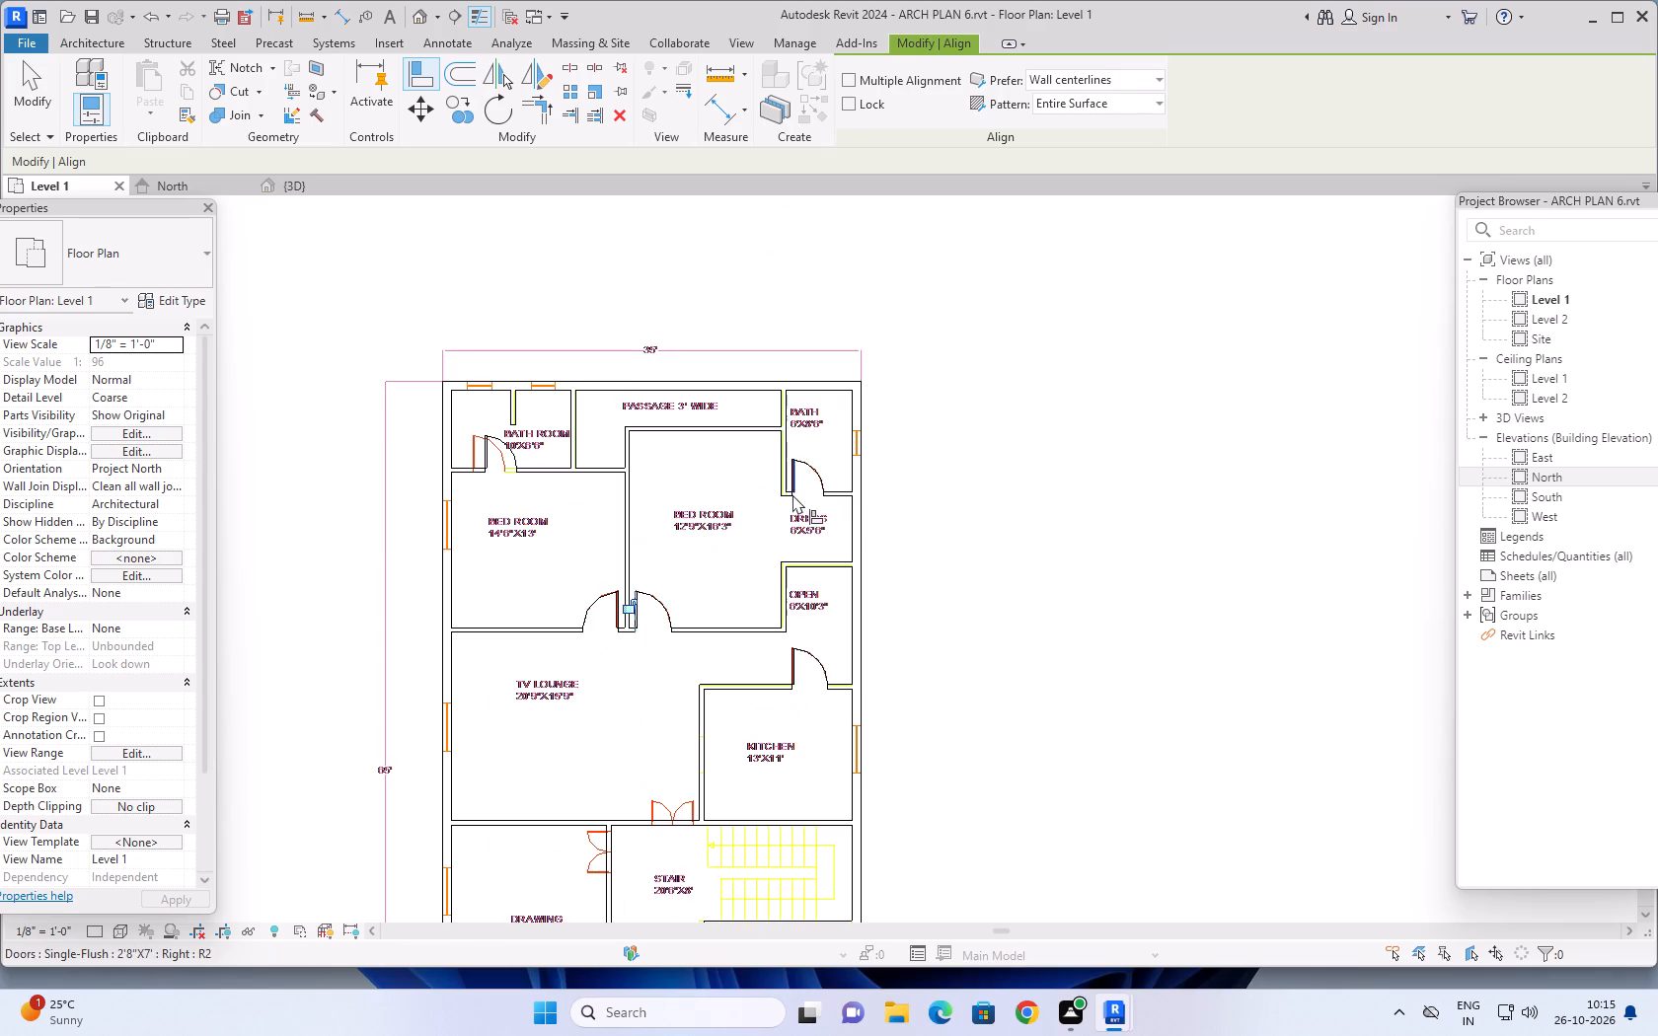
scroll(792, 494, "up", 10)
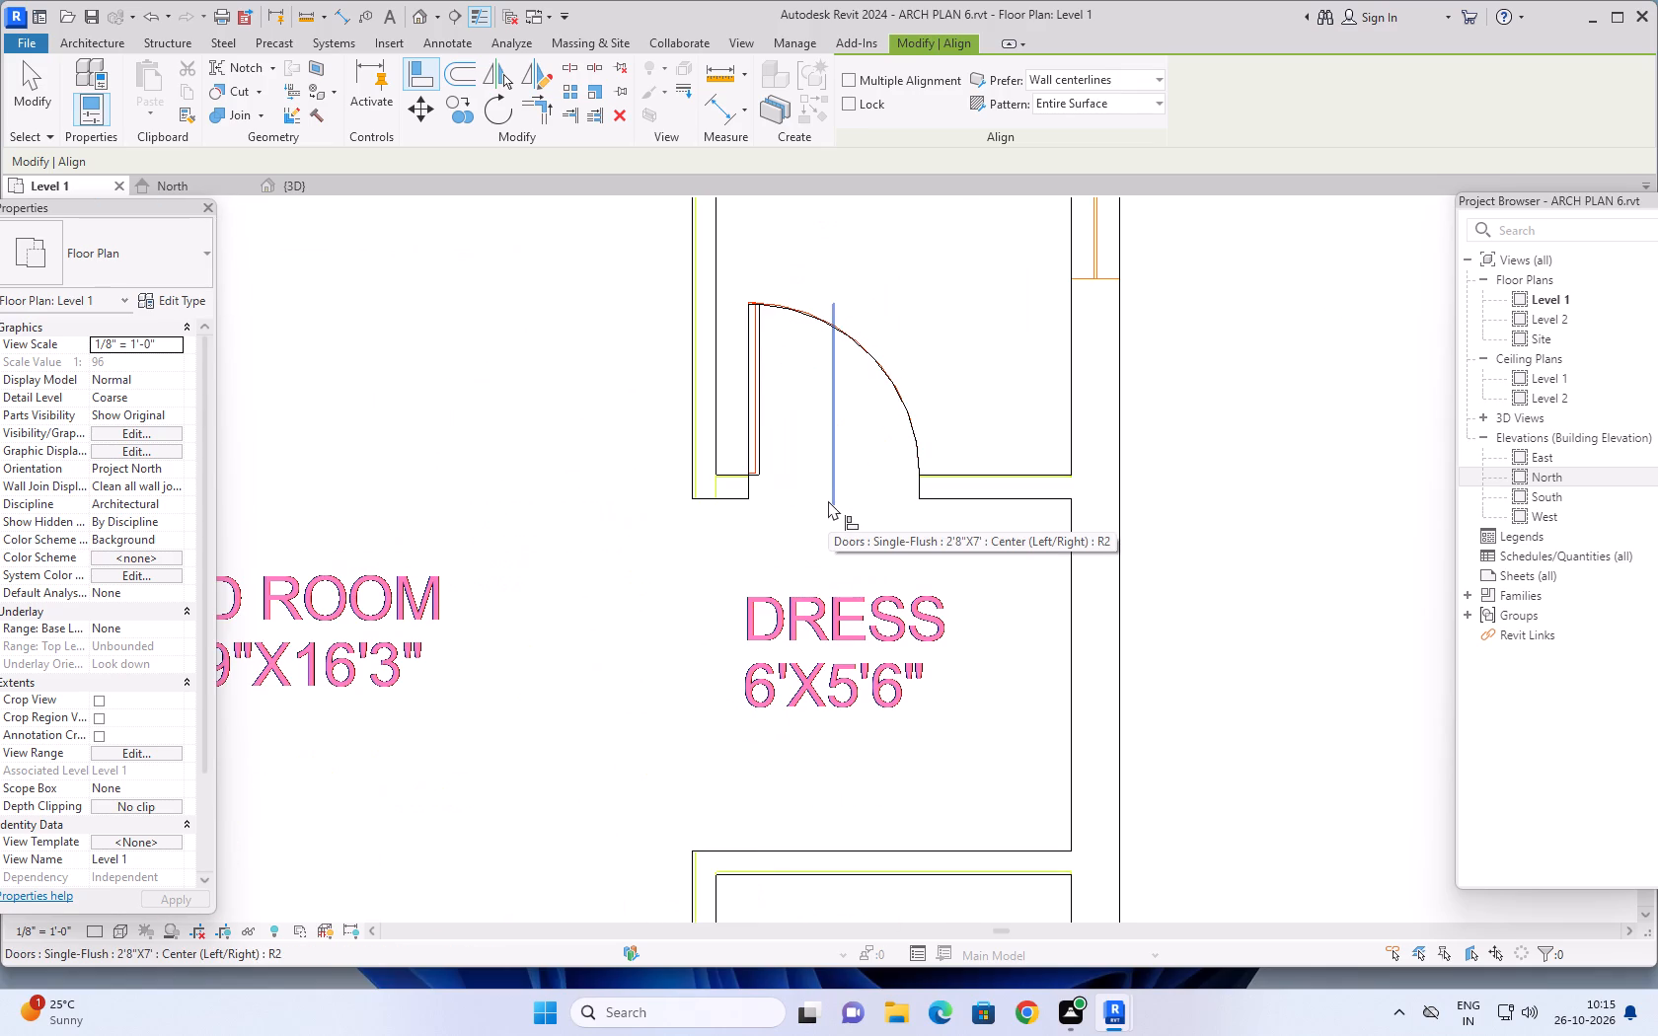
Align the west jamb of the door between the 10'X6'6" bath room and the bedroom with its drawn jamb line.
scroll(827, 503, "down", 8)
scroll(449, 497, "down", 3)
middle_click_drag(395, 519, 671, 523)
scroll(587, 452, "up", 4)
scroll(526, 514, "up", 8)
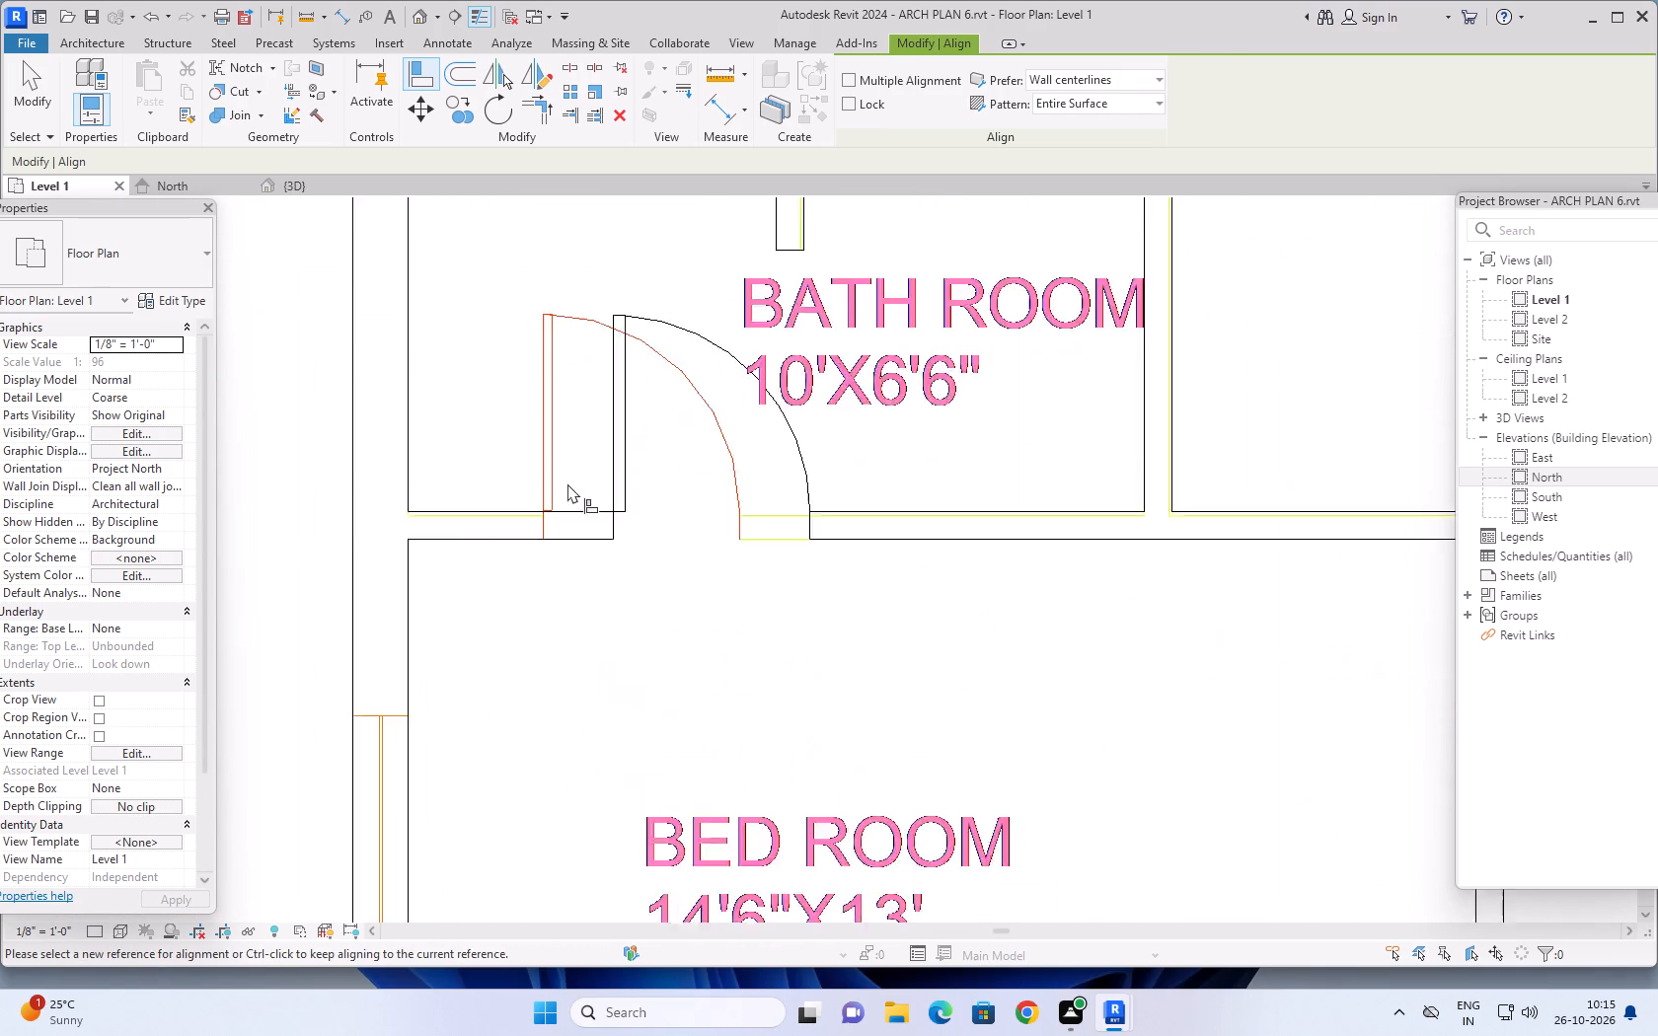
scroll(567, 483, "up", 3)
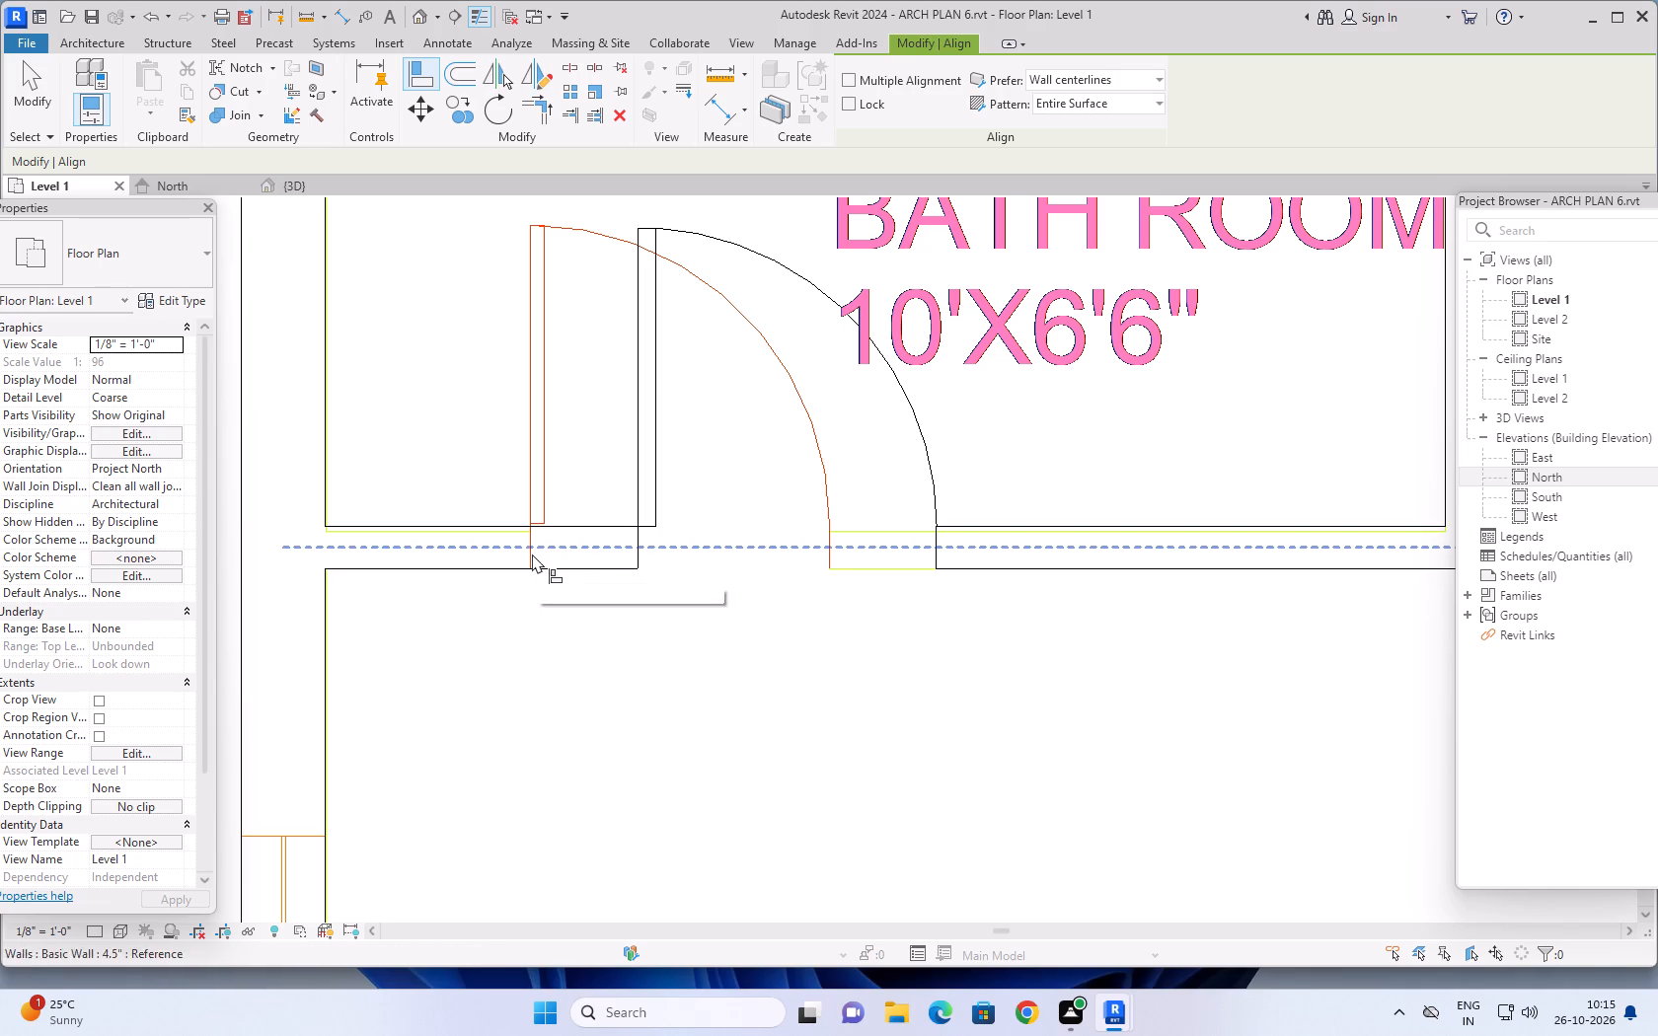
left_click(531, 556)
left_click(637, 544)
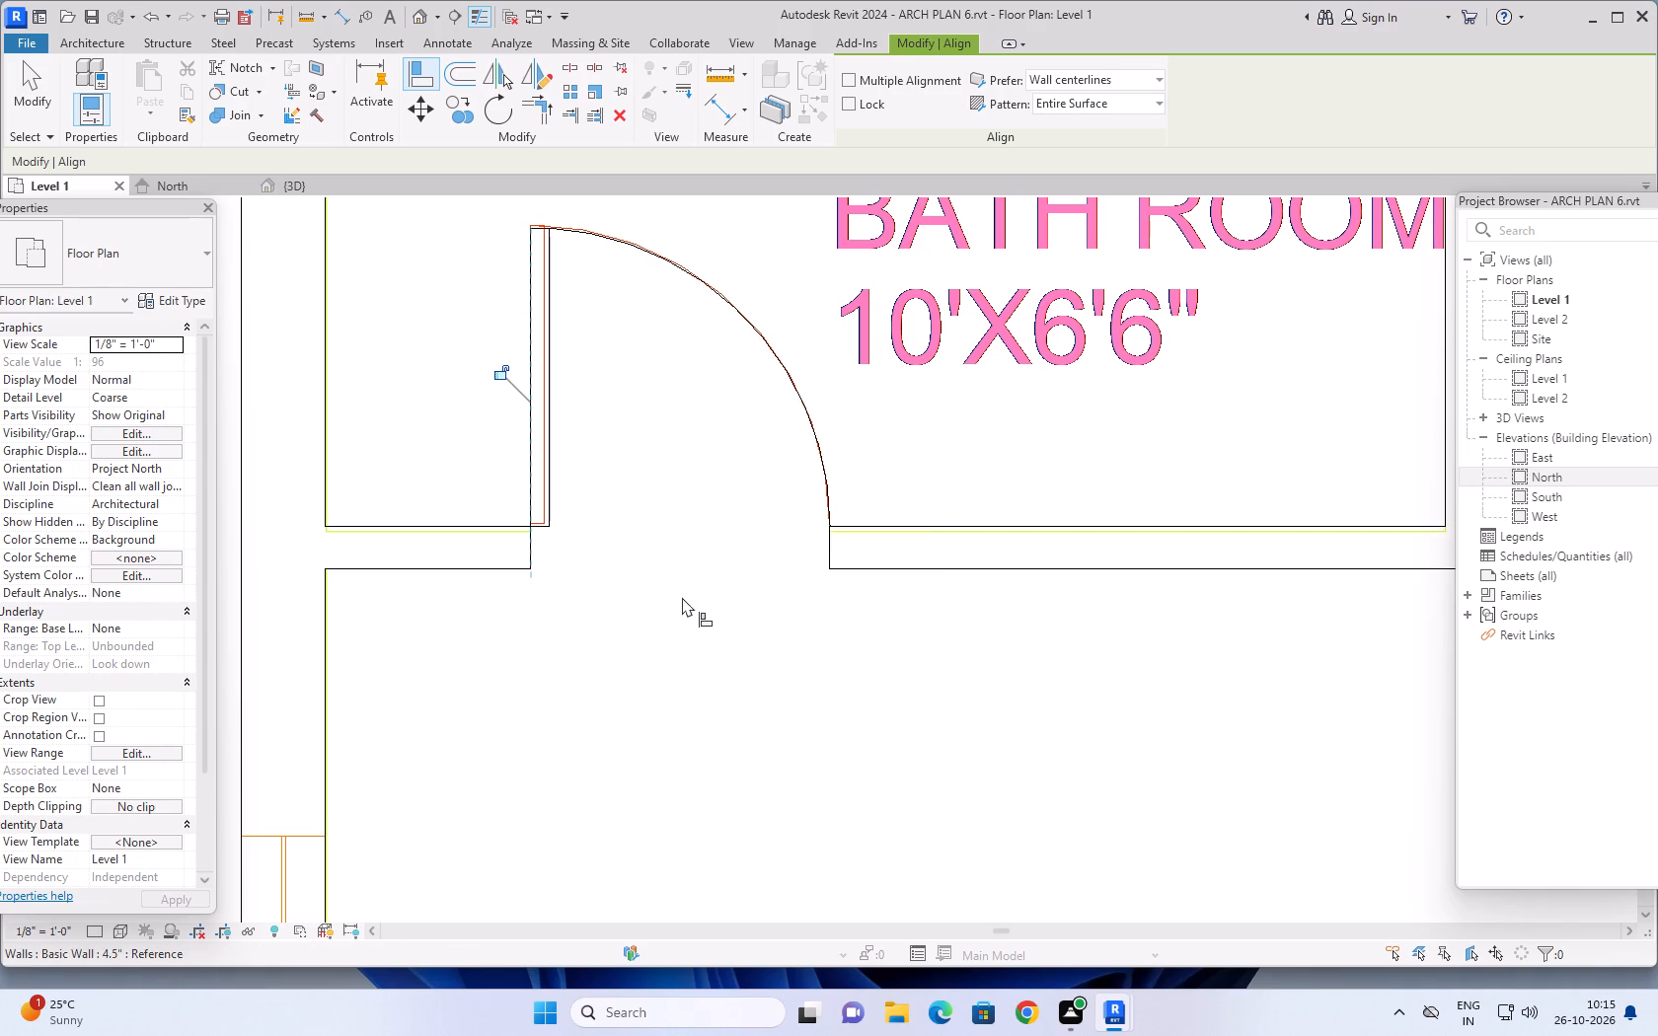
Look over the Level 1 plan to compare the door positions with the drawn openings, from the bedrooms to the parking.
scroll(683, 600, "down", 14)
middle_click_drag(682, 649, 671, 455)
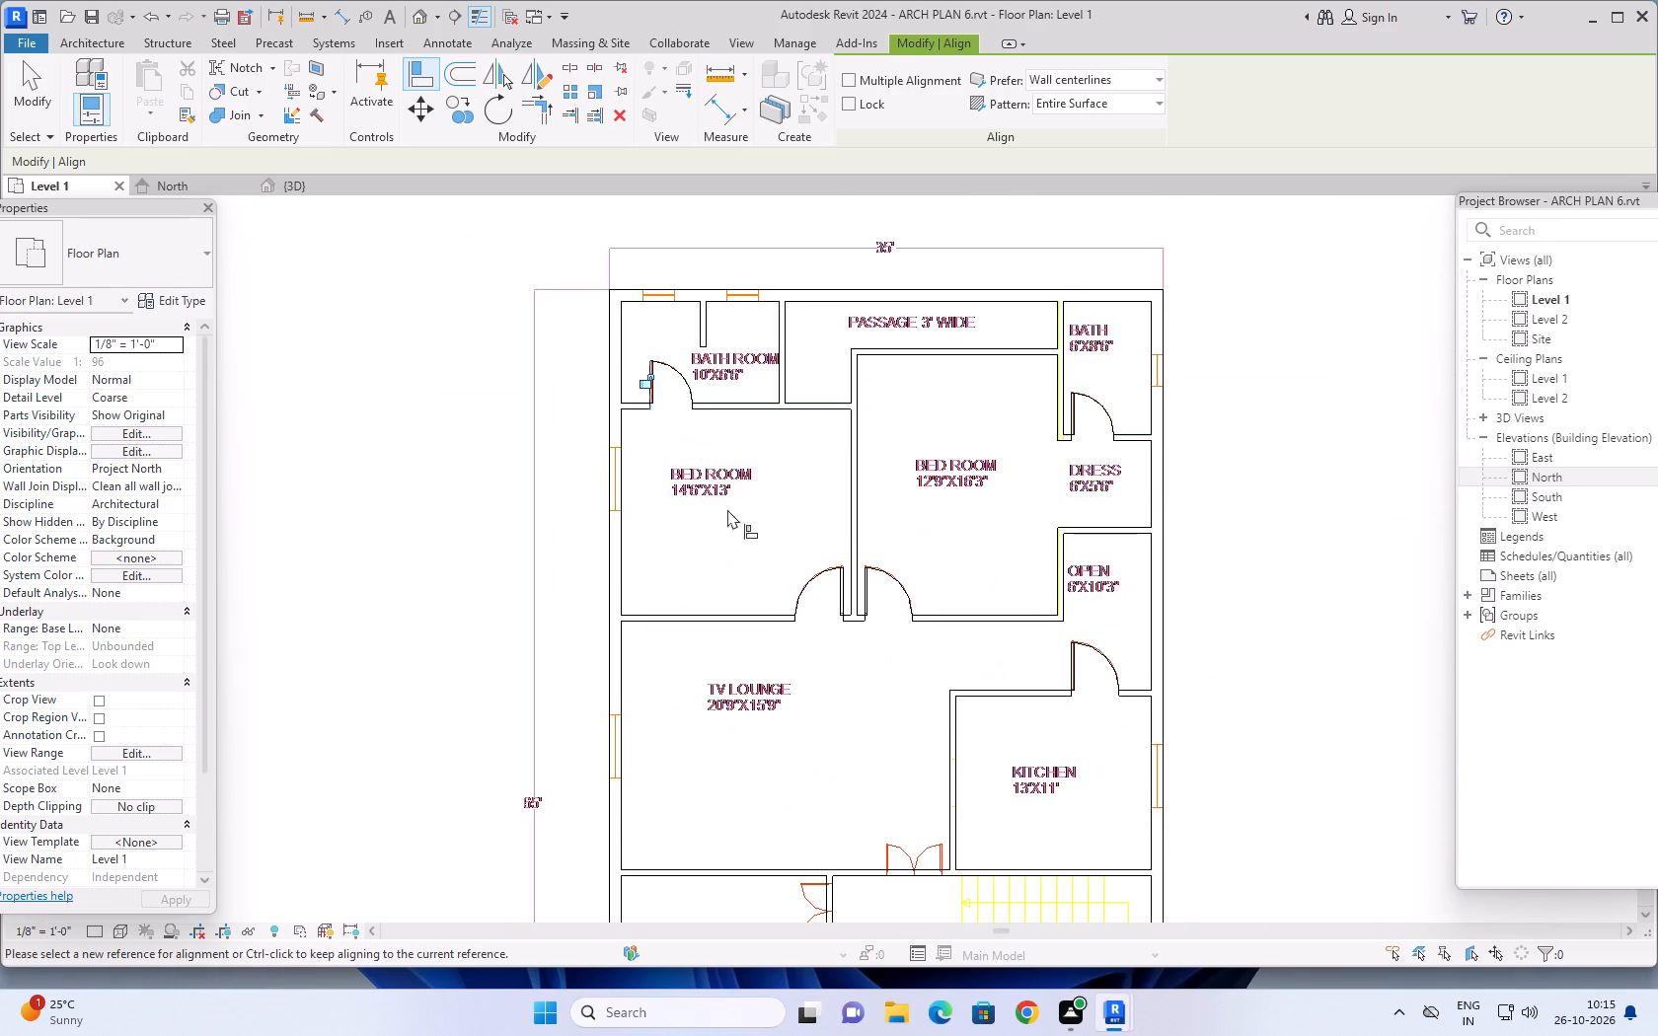
middle_click_drag(767, 722, 744, 438)
middle_click_drag(732, 641, 726, 609)
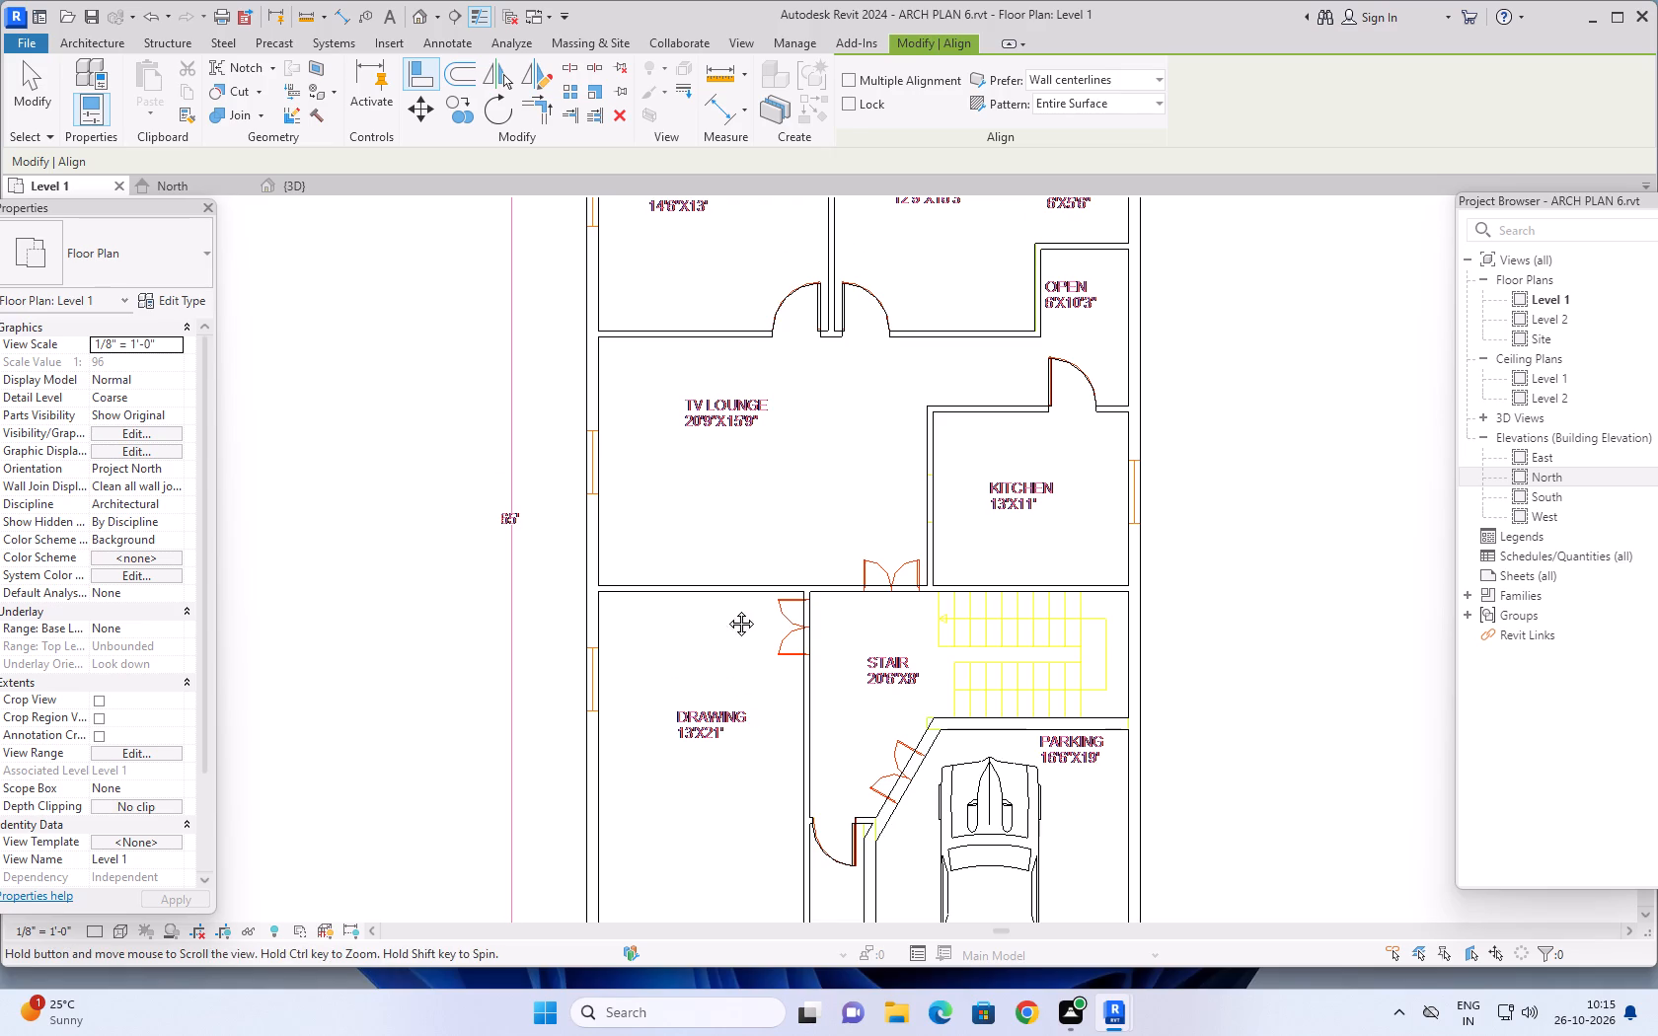
middle_click_drag(726, 609, 710, 384)
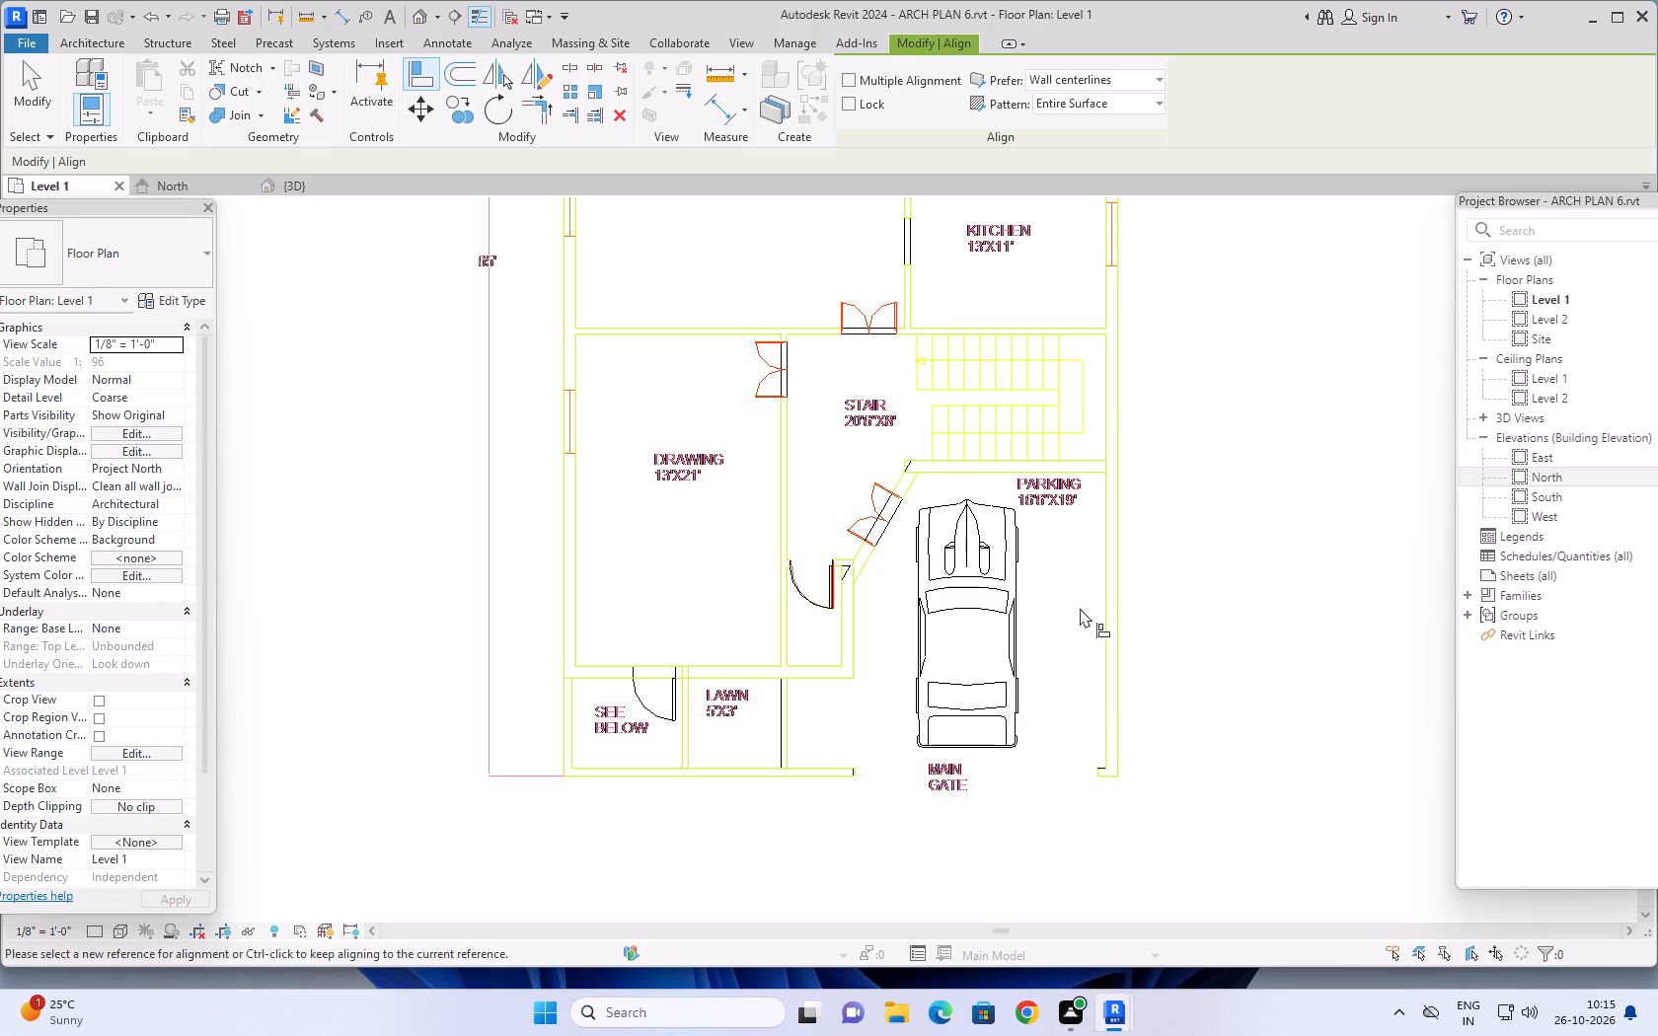
scroll(1177, 520, "down", 3)
middle_click_drag(1246, 419, 1219, 534)
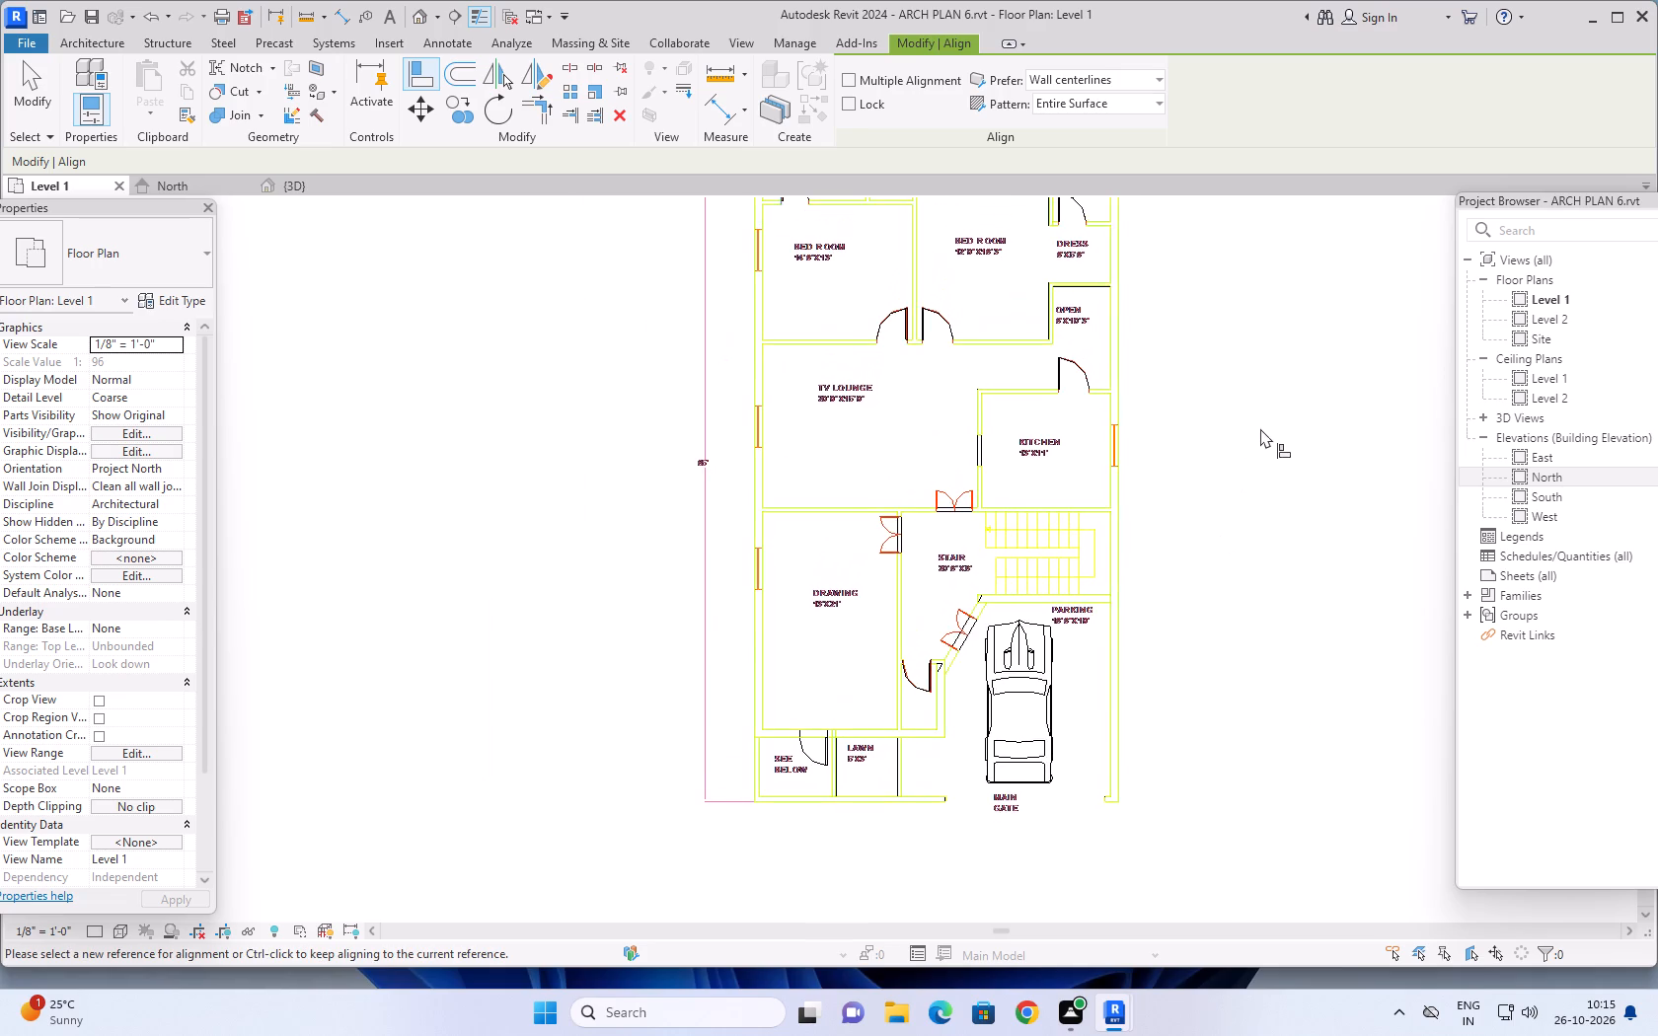
scroll(1260, 428, "down", 2)
middle_click_drag(1253, 420, 1174, 580)
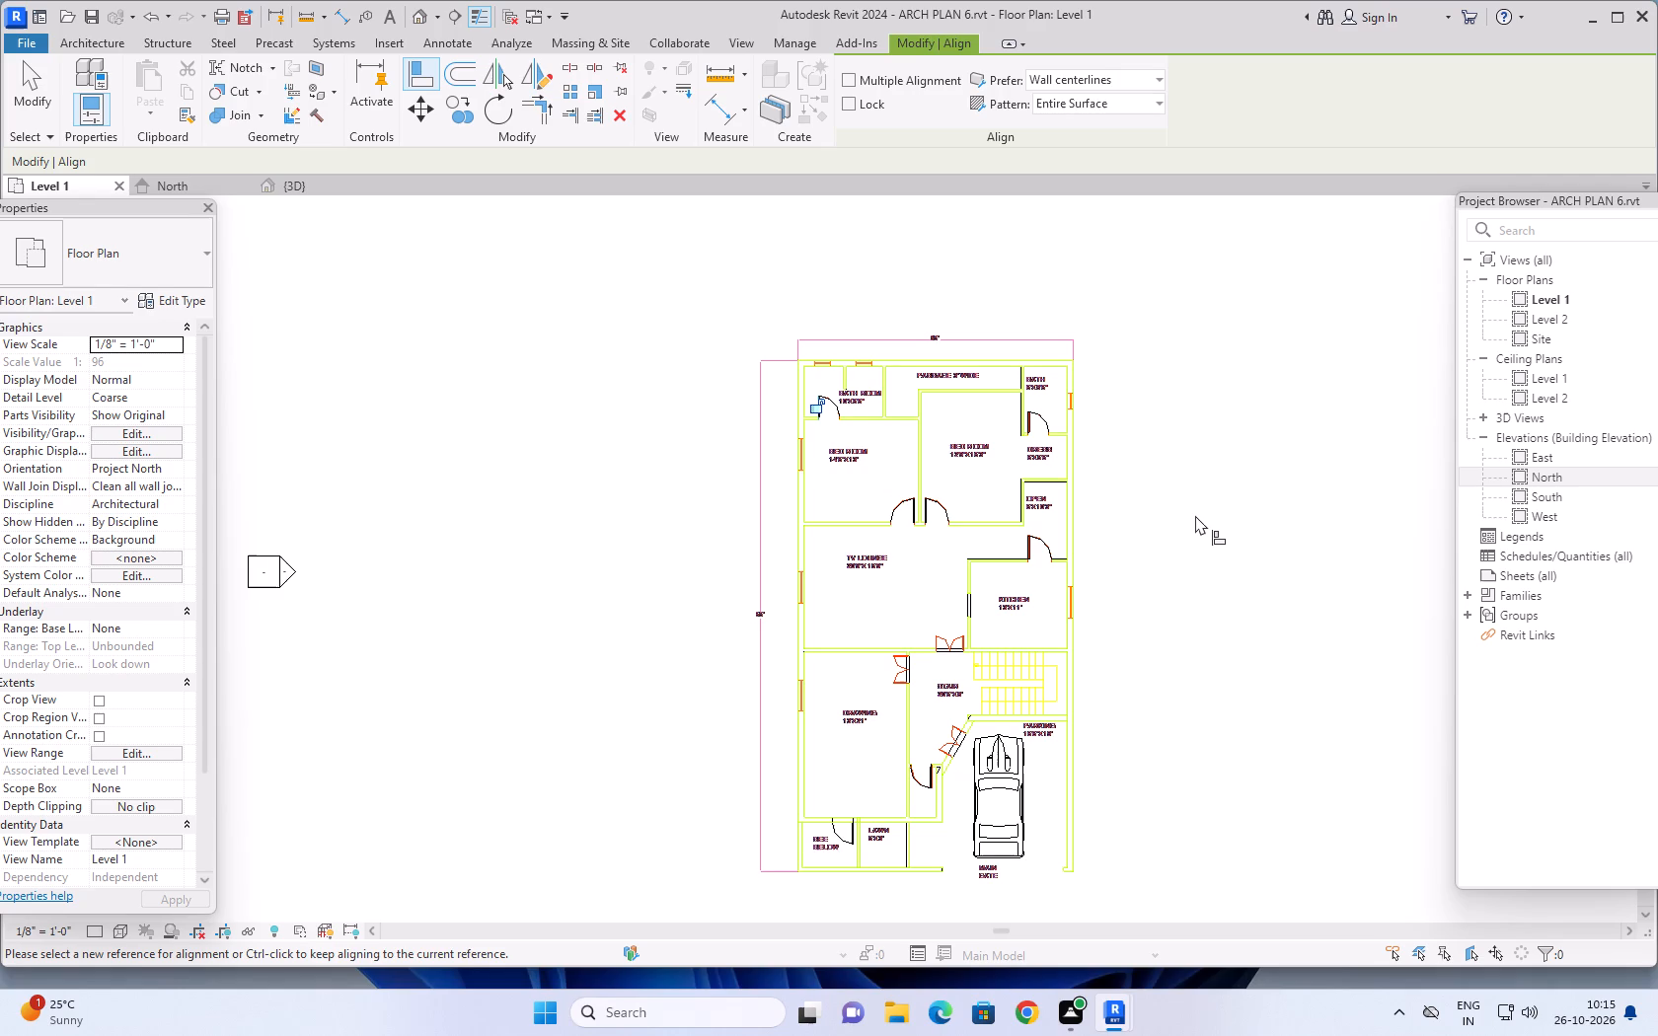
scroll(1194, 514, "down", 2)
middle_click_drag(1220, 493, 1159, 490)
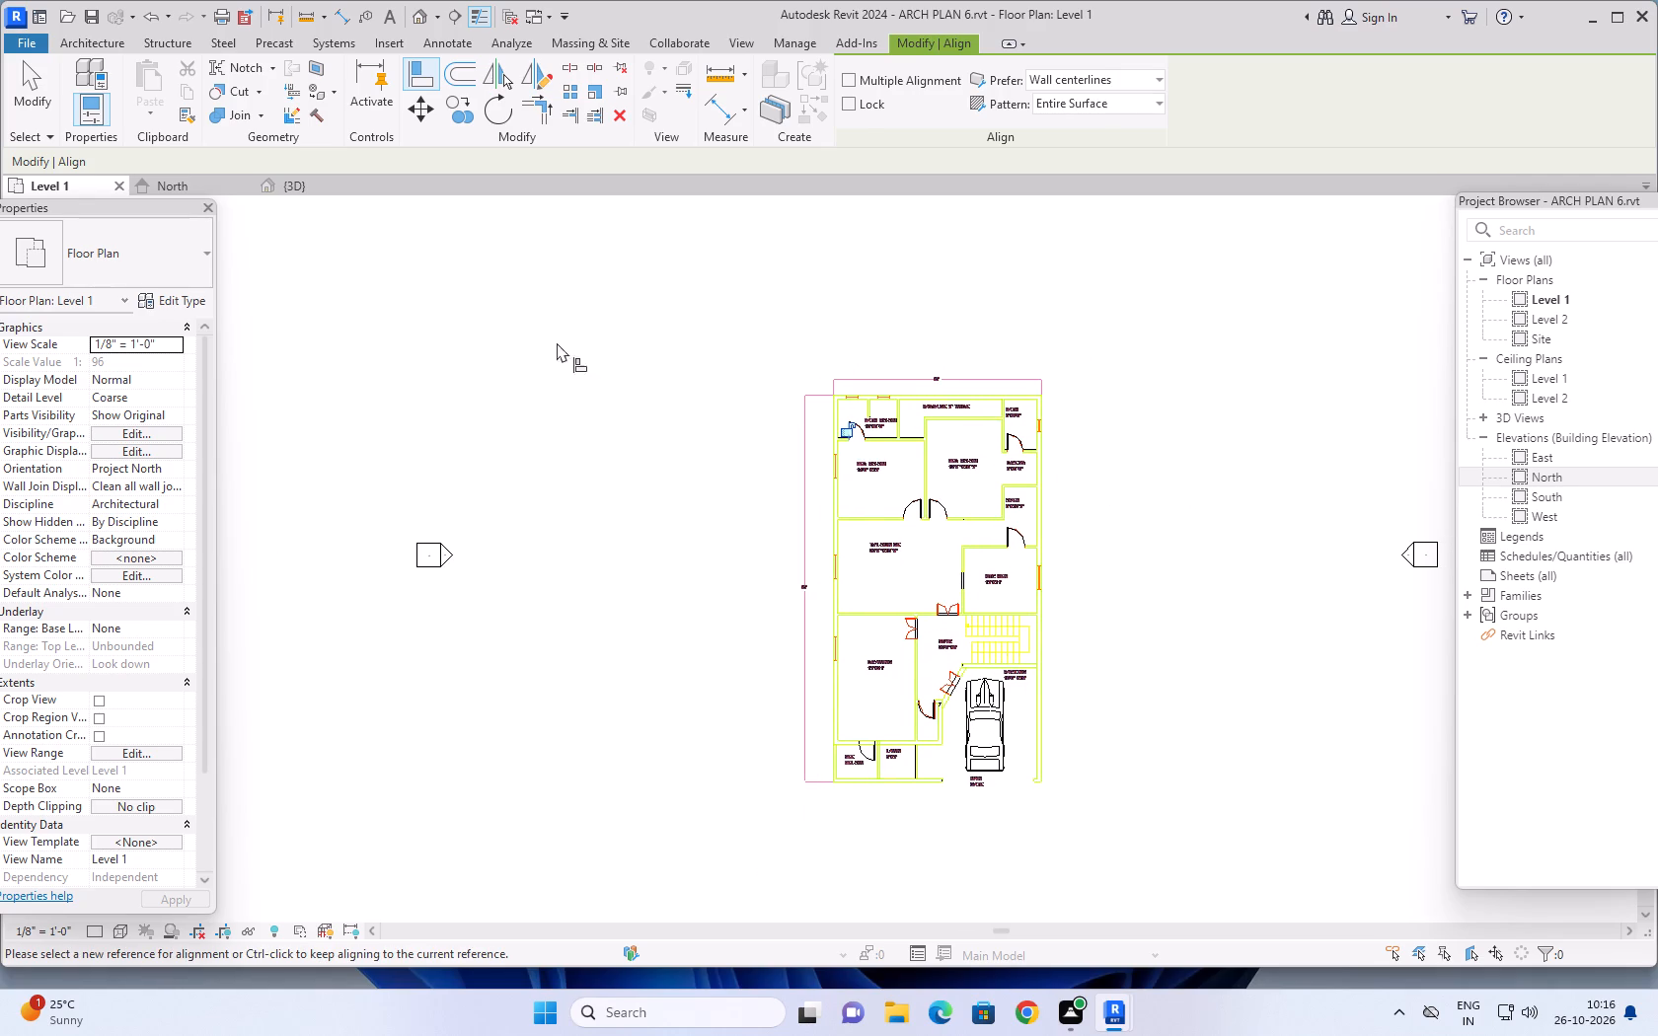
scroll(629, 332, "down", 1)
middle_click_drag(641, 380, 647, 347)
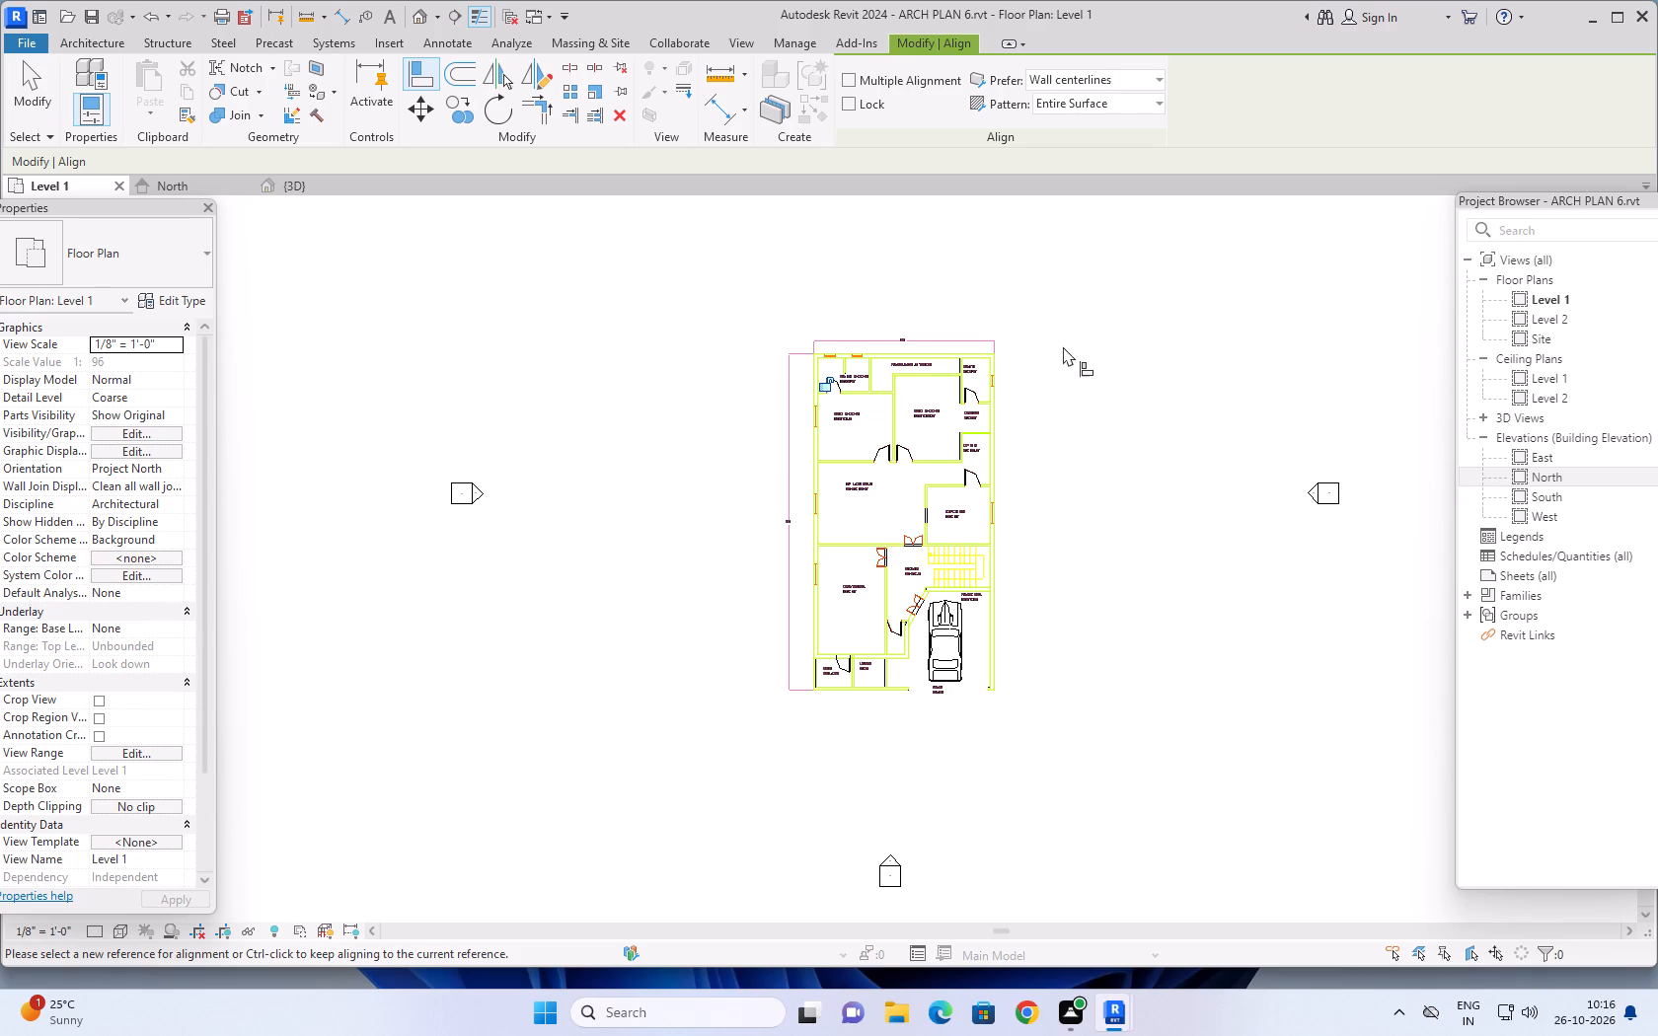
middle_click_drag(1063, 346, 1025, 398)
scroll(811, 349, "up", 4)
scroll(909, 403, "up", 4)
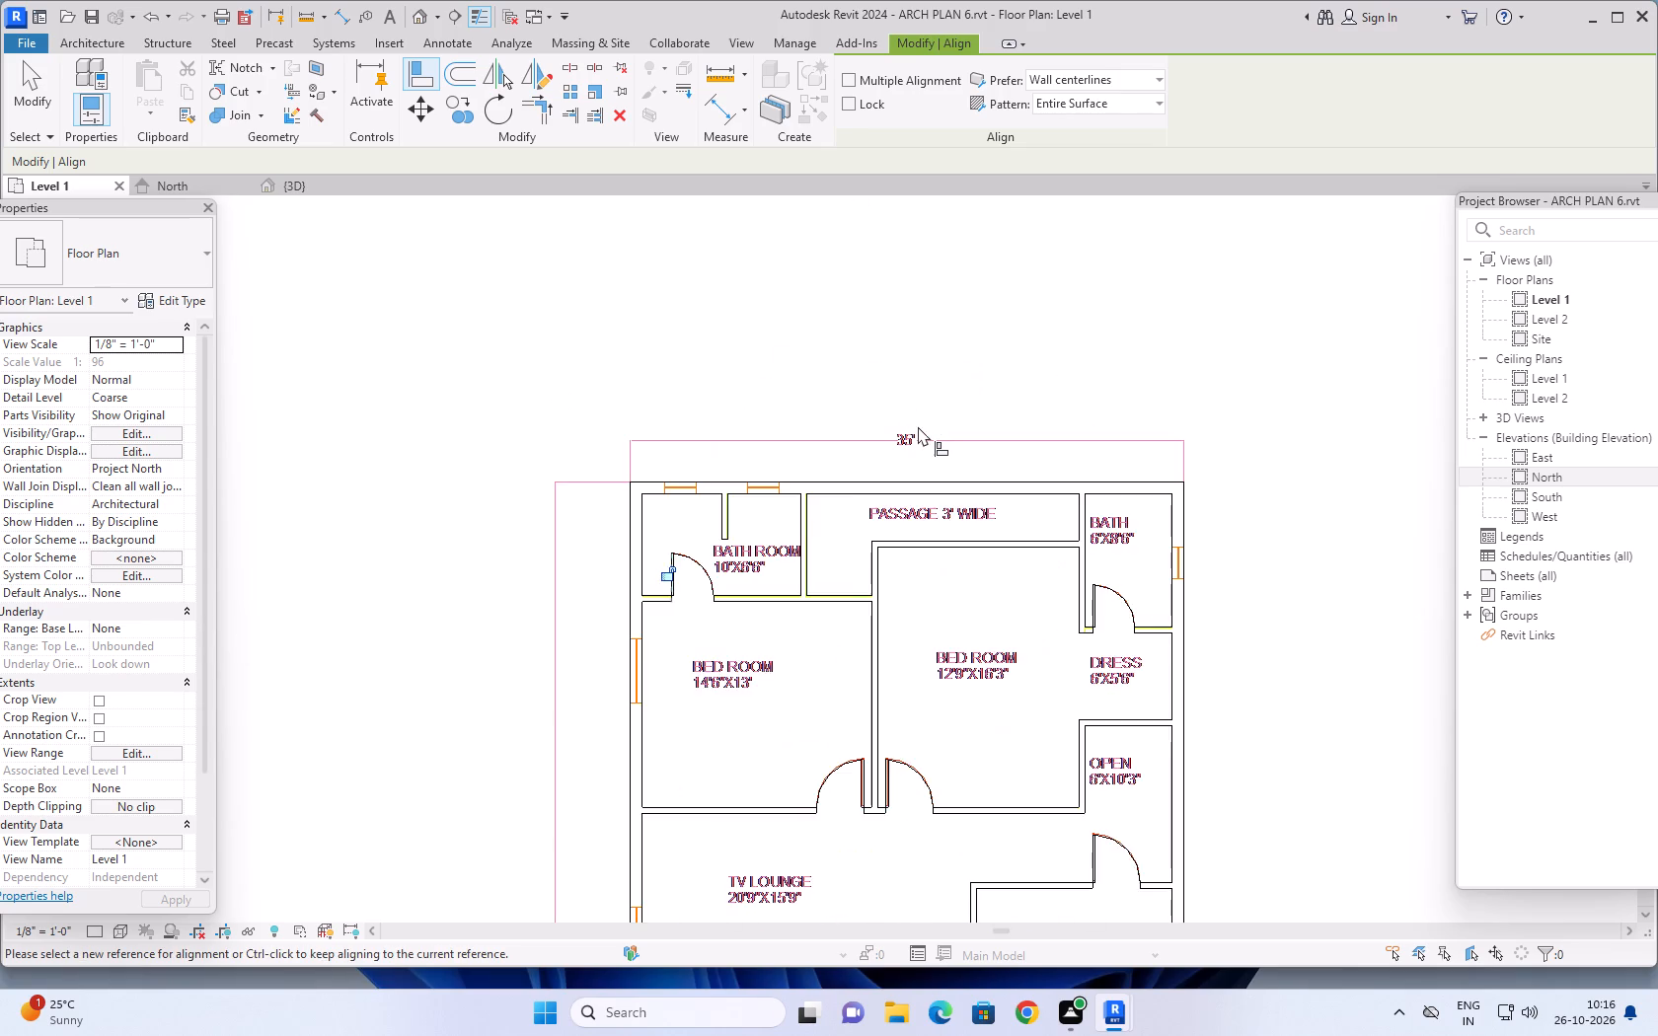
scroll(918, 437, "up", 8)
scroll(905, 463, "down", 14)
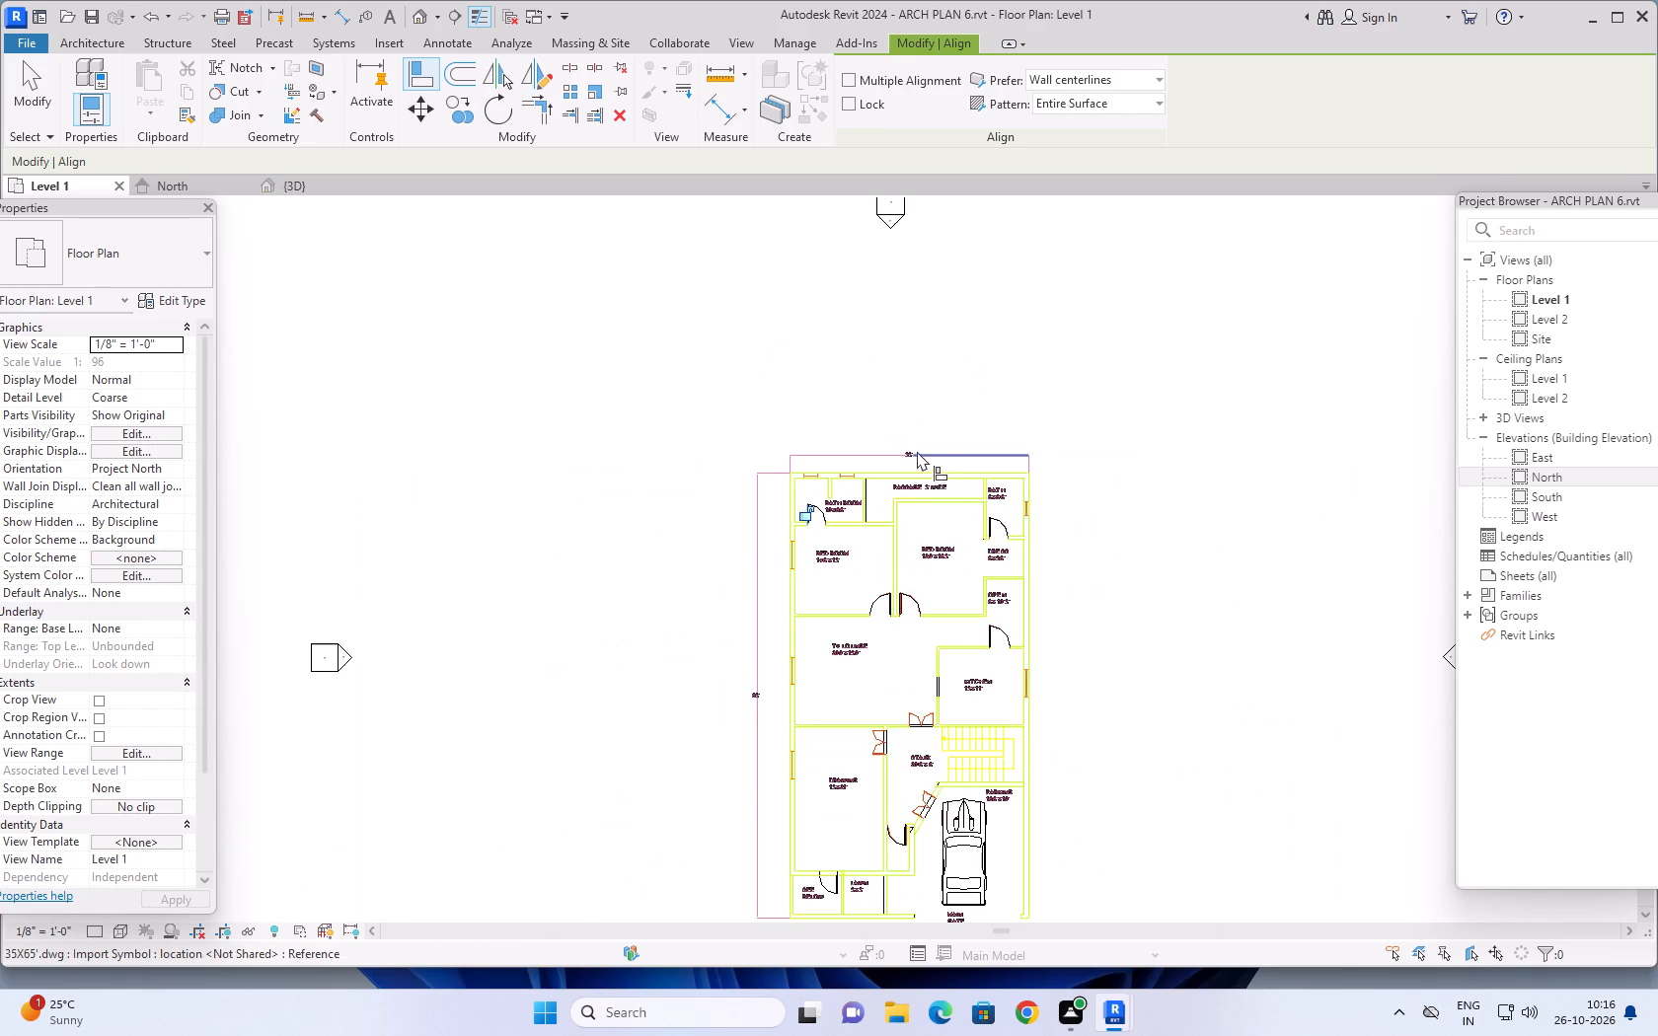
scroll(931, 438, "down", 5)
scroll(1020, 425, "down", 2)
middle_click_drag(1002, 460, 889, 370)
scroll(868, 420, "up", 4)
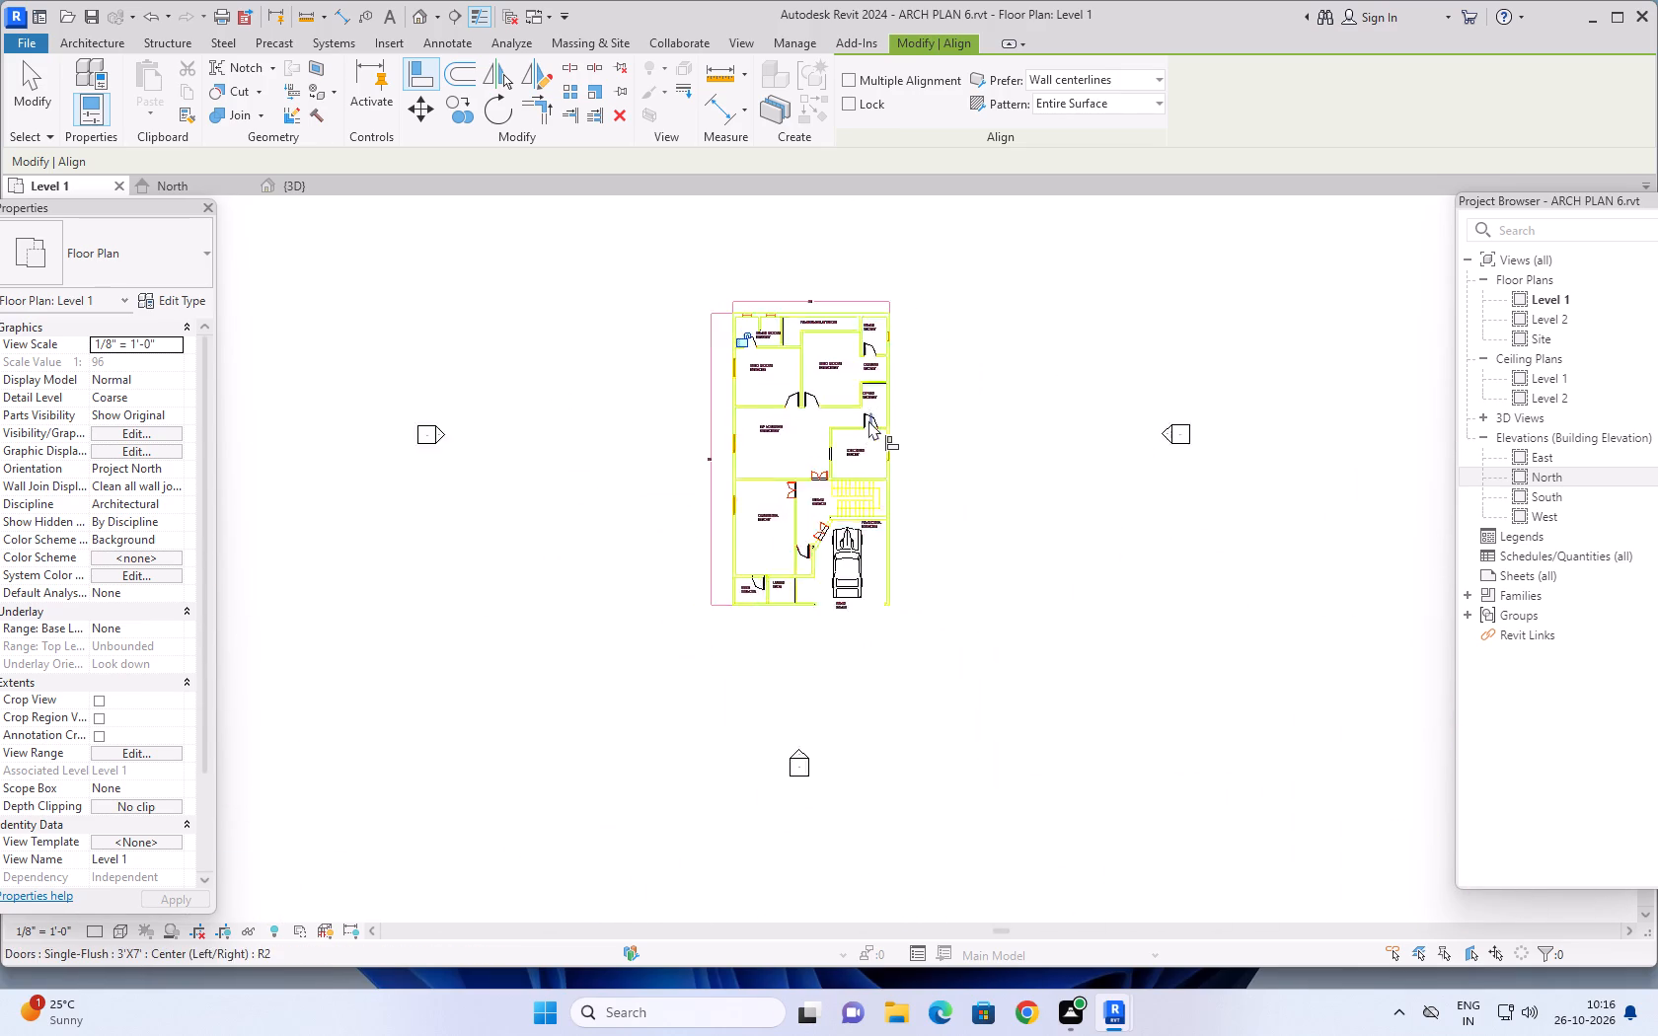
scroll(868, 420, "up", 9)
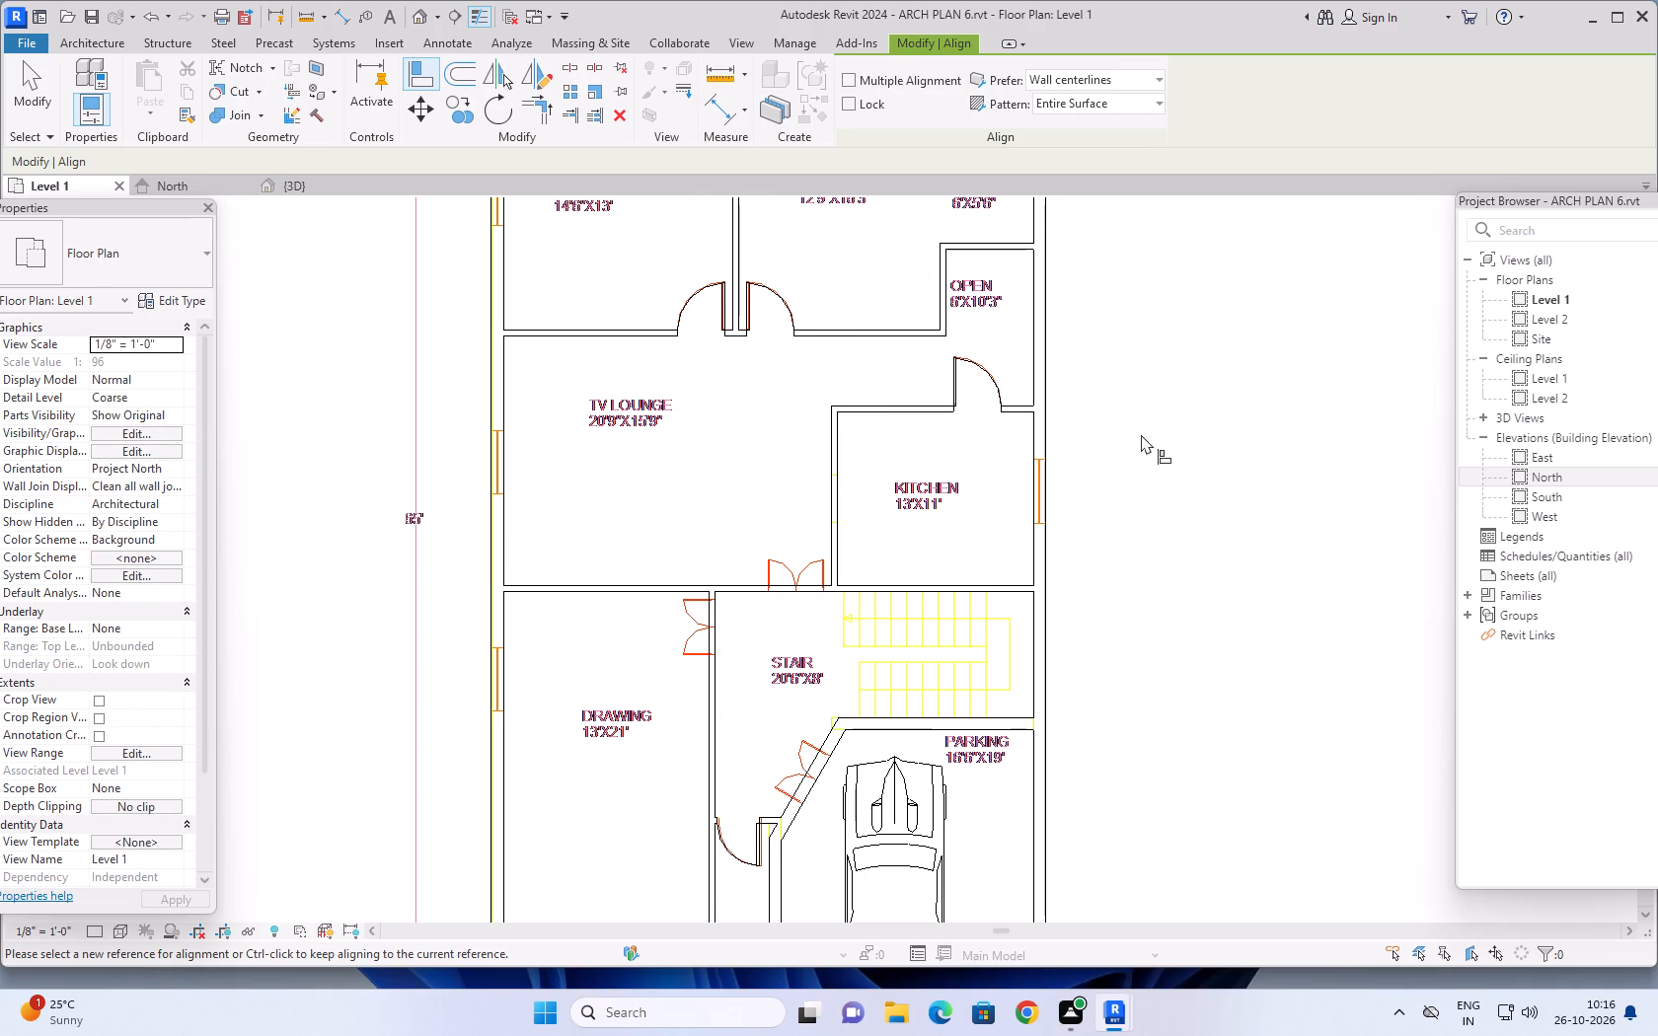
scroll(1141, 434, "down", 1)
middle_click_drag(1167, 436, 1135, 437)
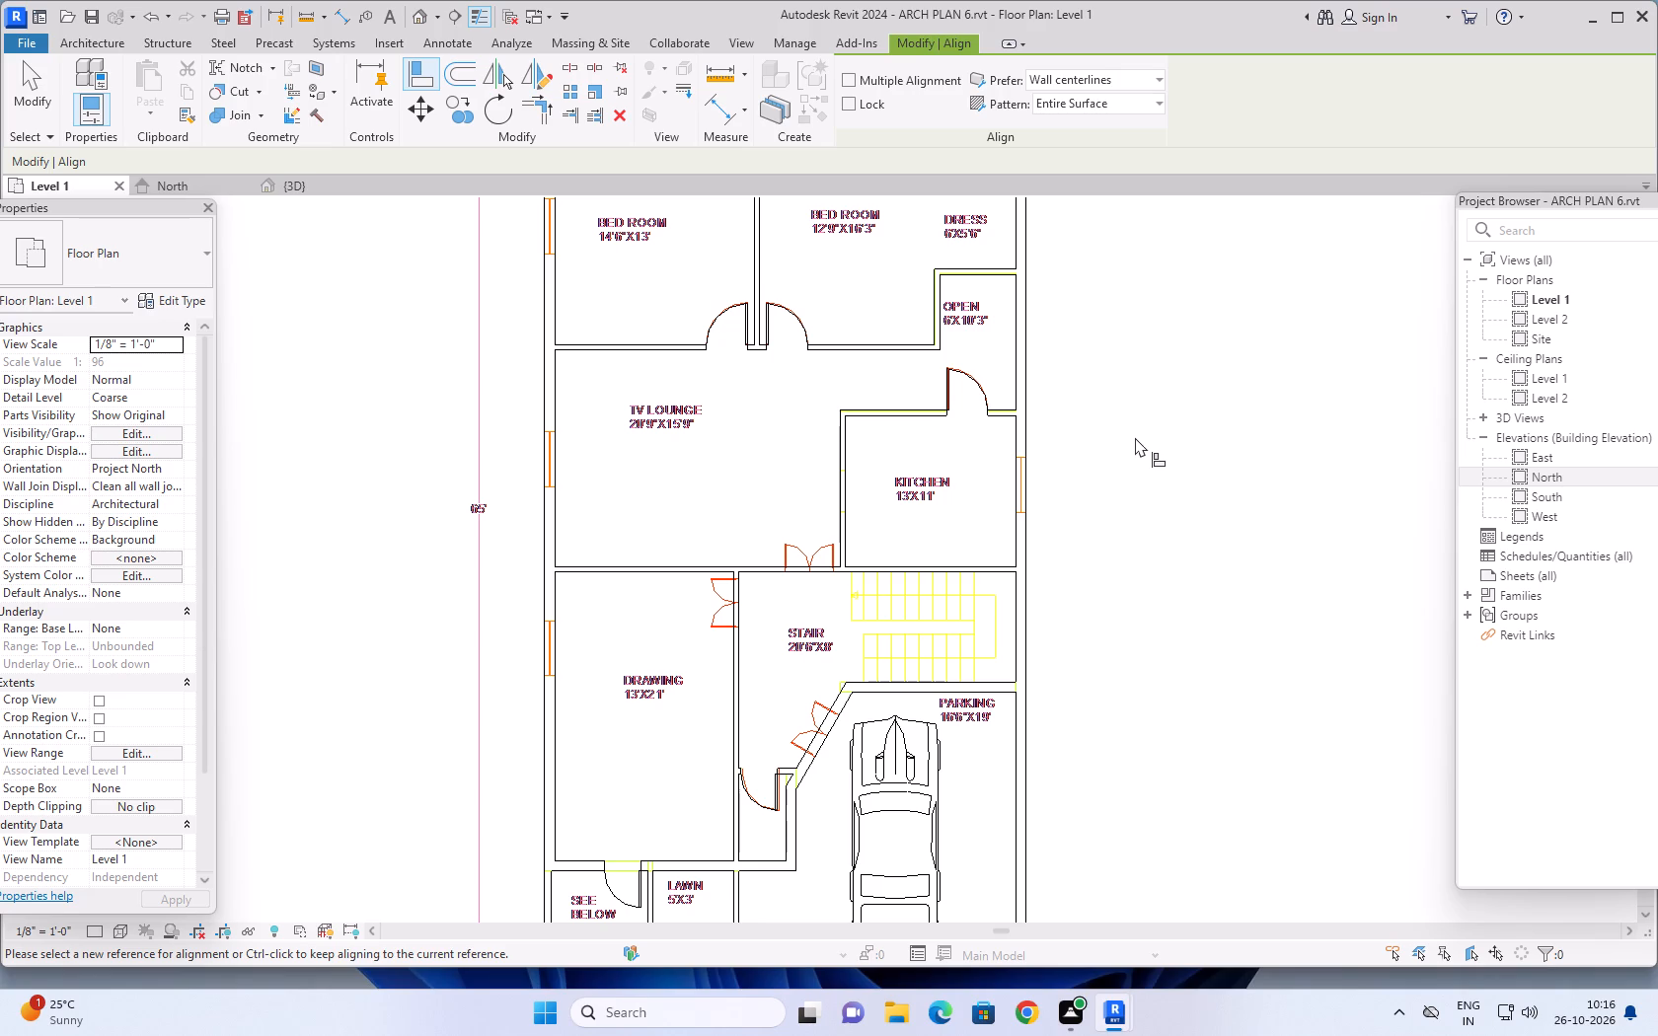
Examine the whole Level 1 floor plan, check the North elevation, and return to the Level 1 plan.
scroll(1137, 436, "down", 2)
middle_click_drag(1167, 442, 1153, 458)
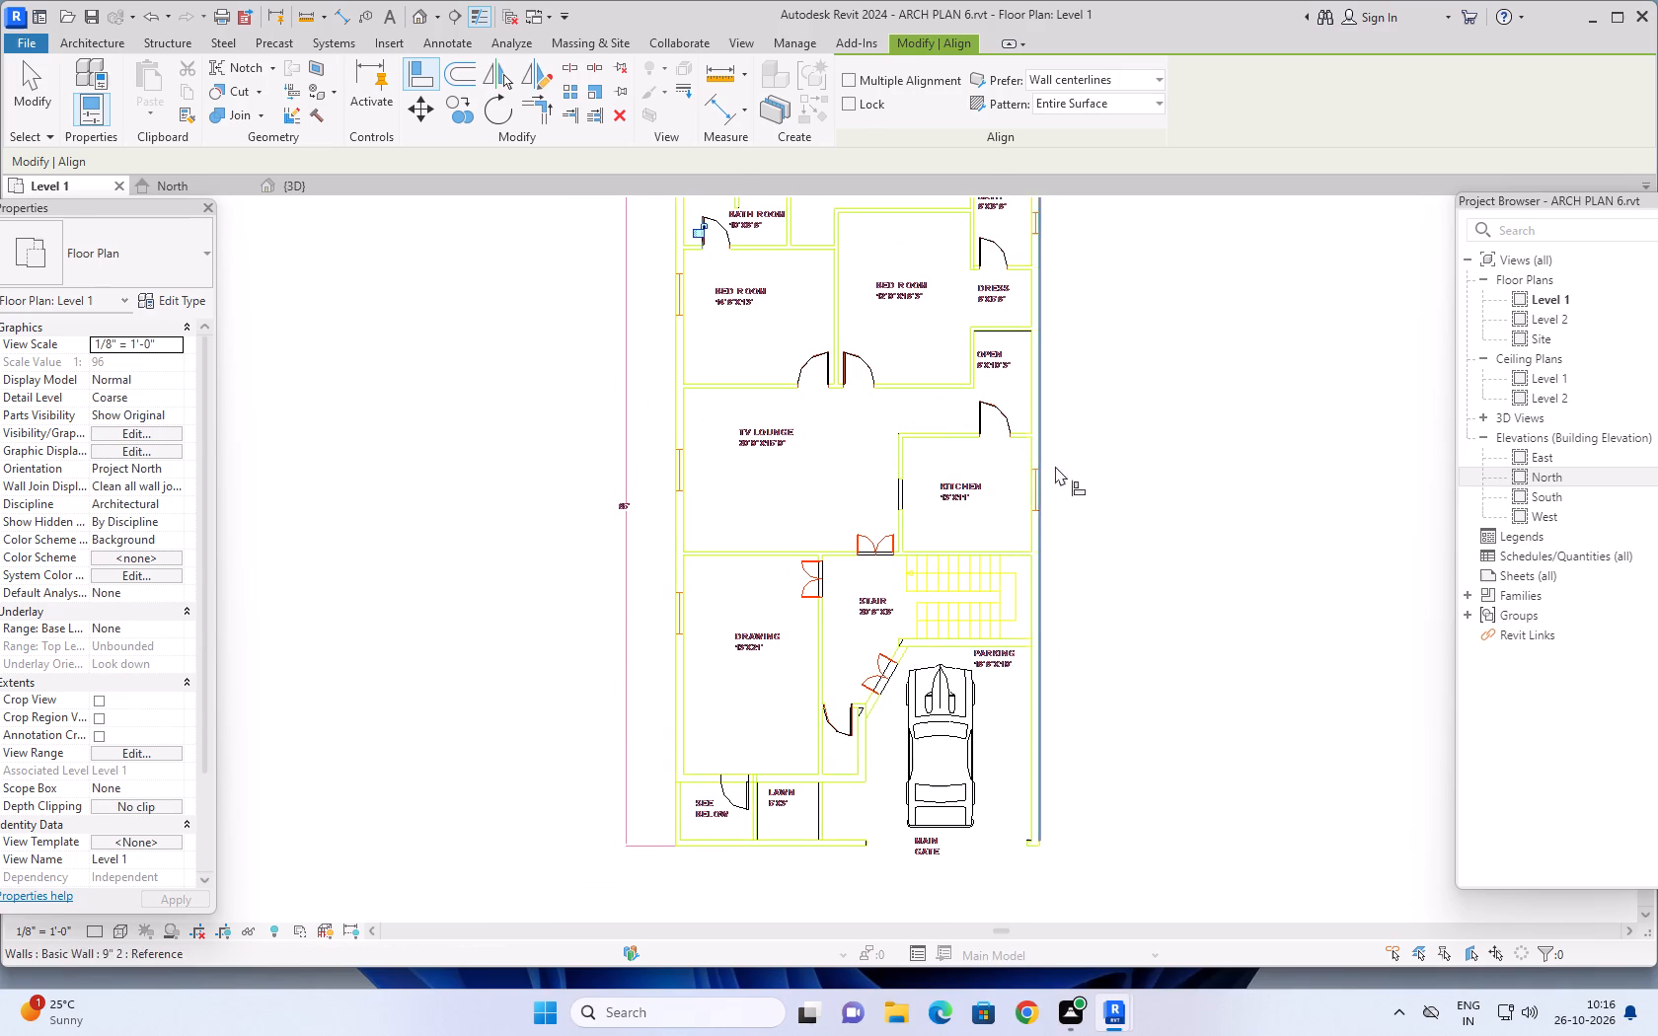
scroll(1135, 477, "down", 4)
middle_click_drag(1149, 463, 1121, 499)
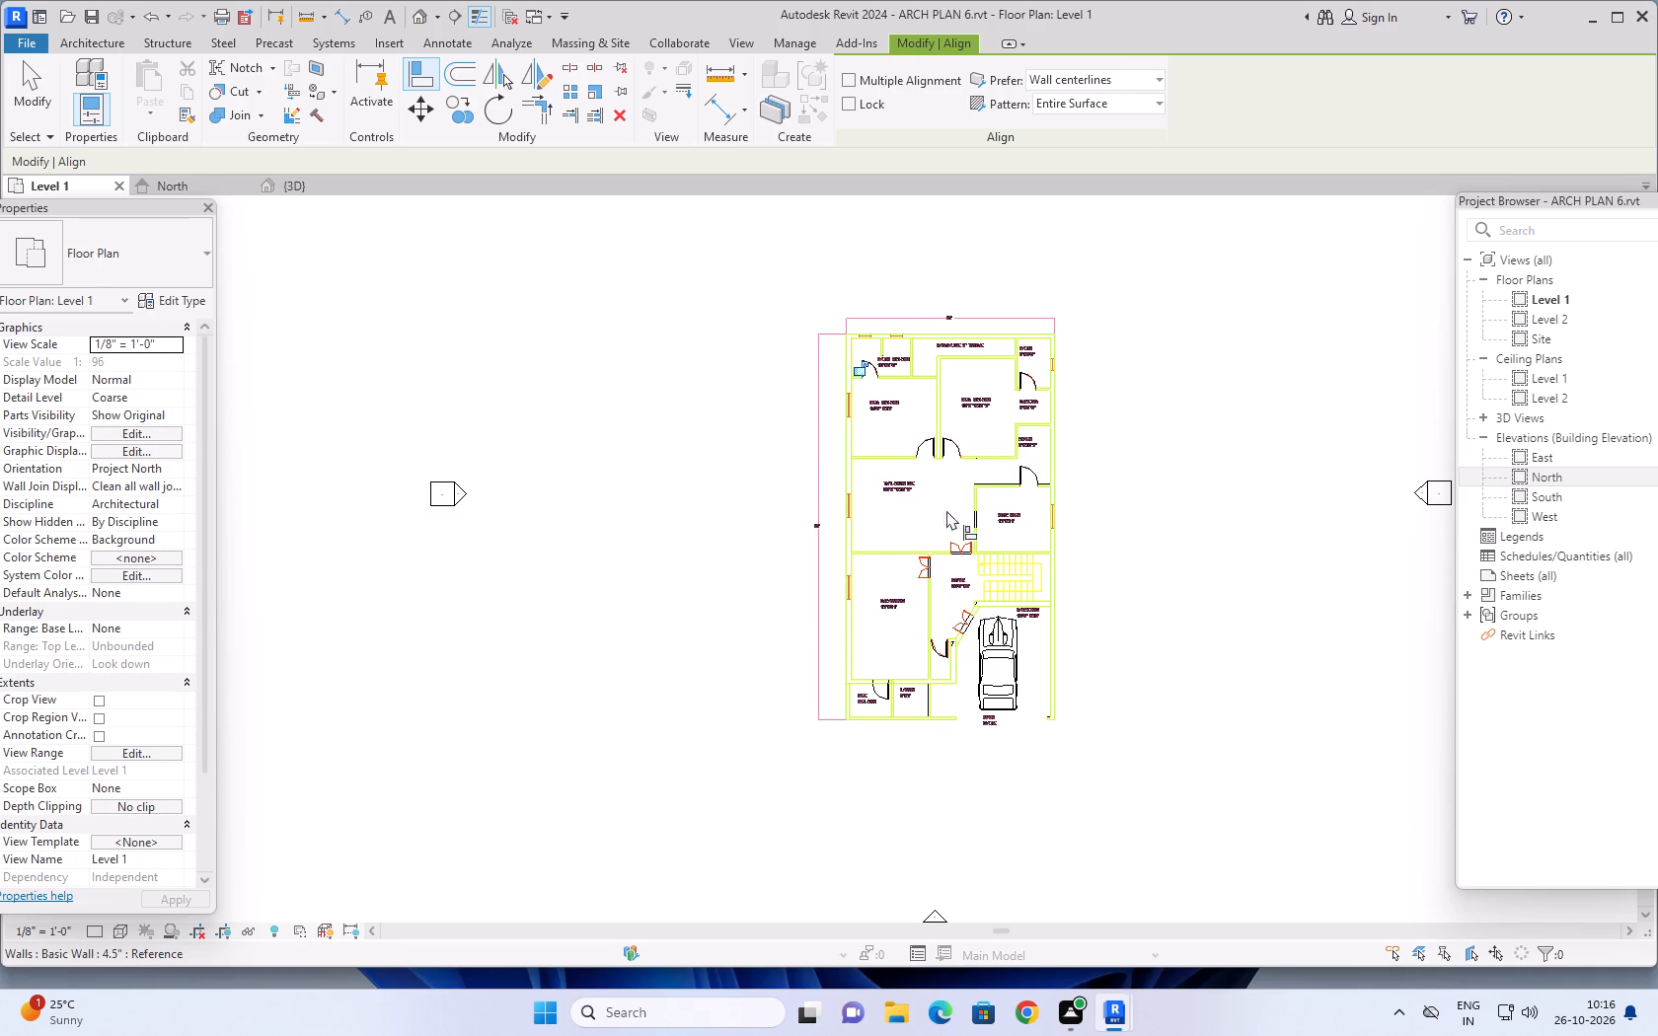
scroll(895, 517, "up", 1)
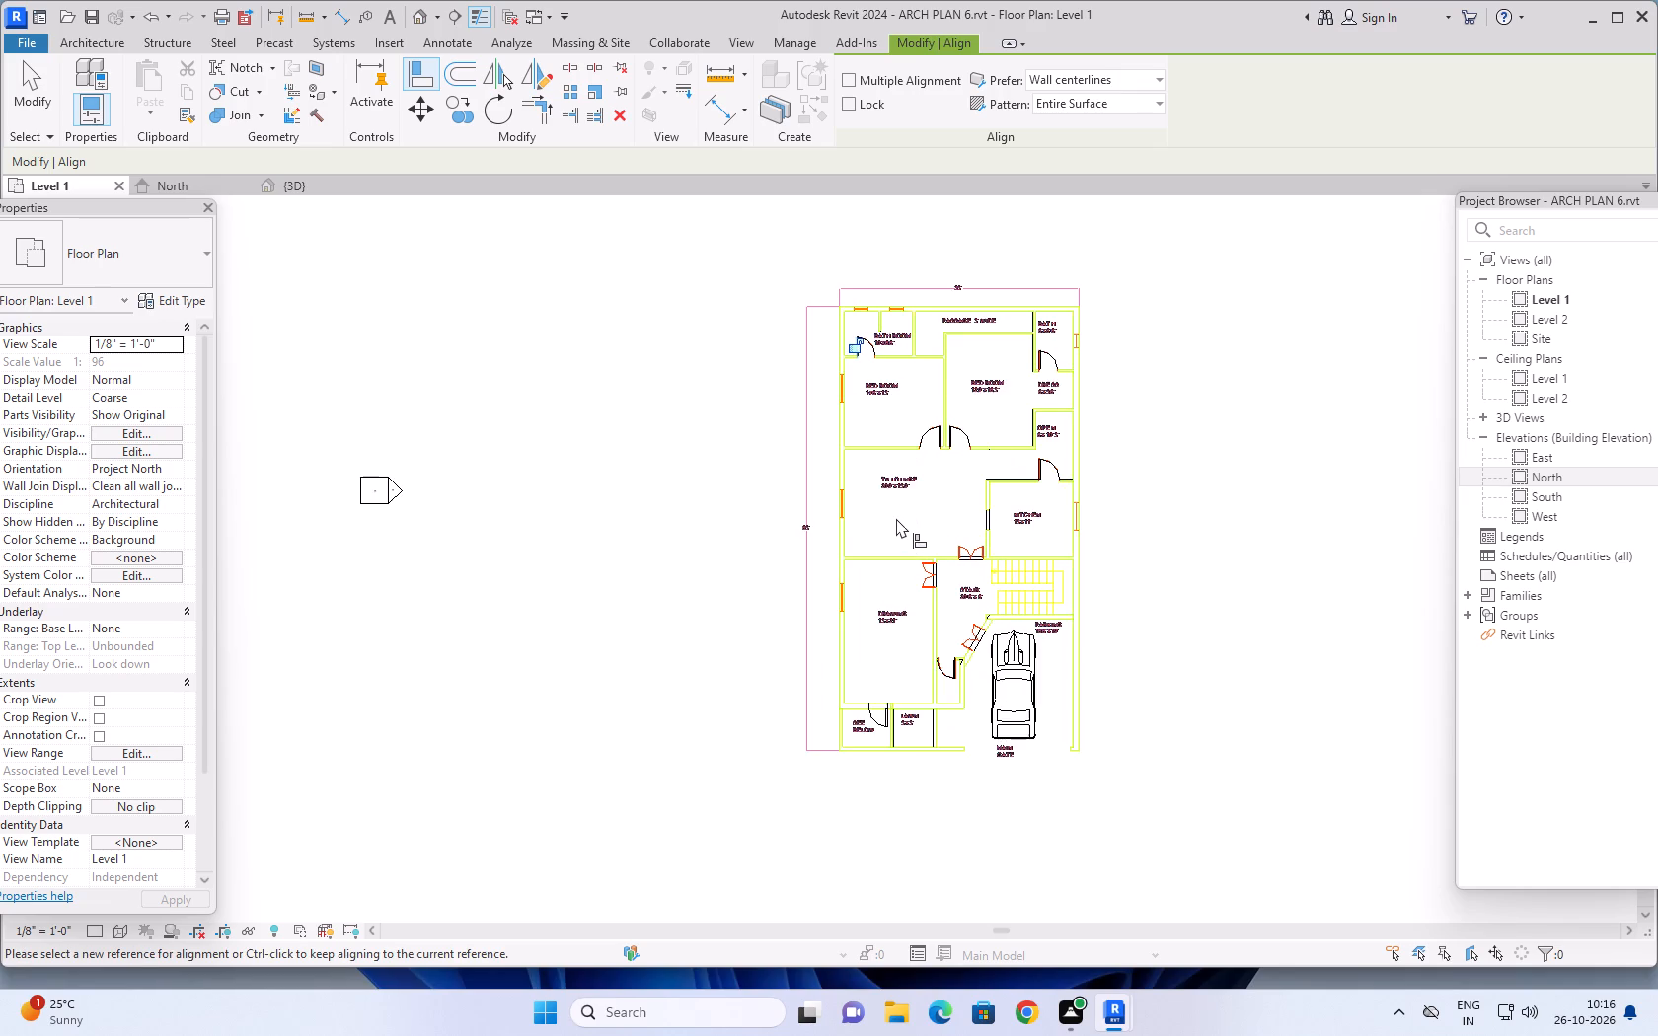
scroll(896, 518, "up", 2)
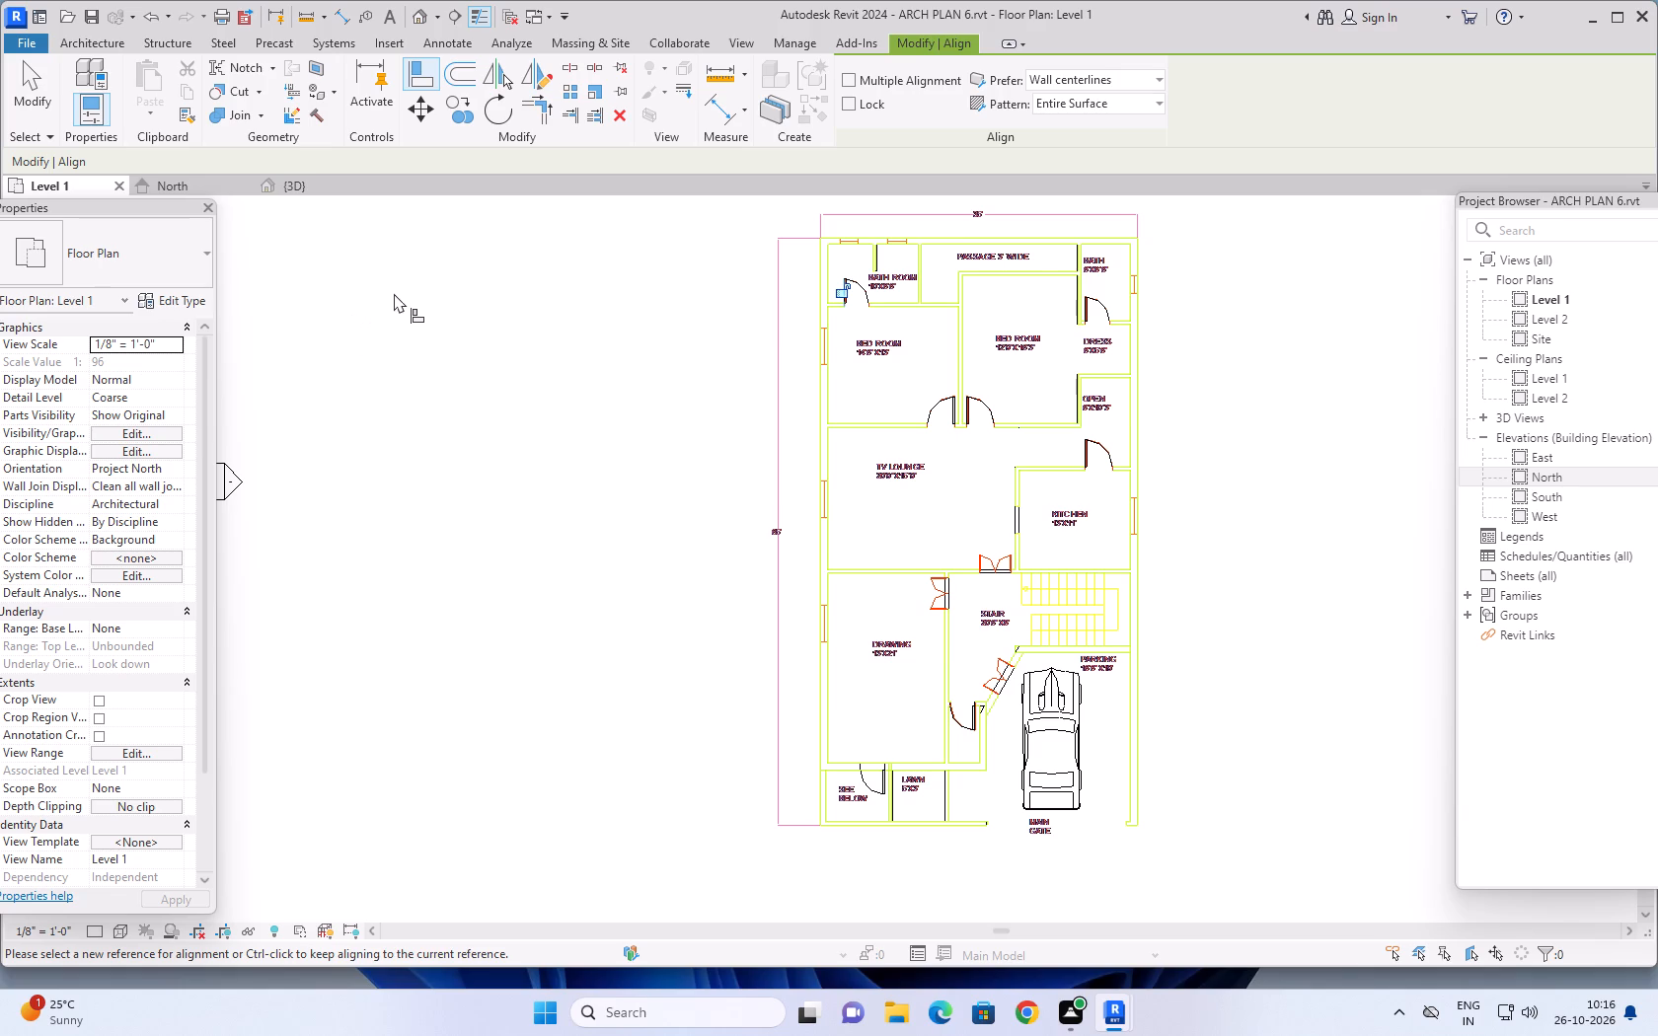
left_click(176, 182)
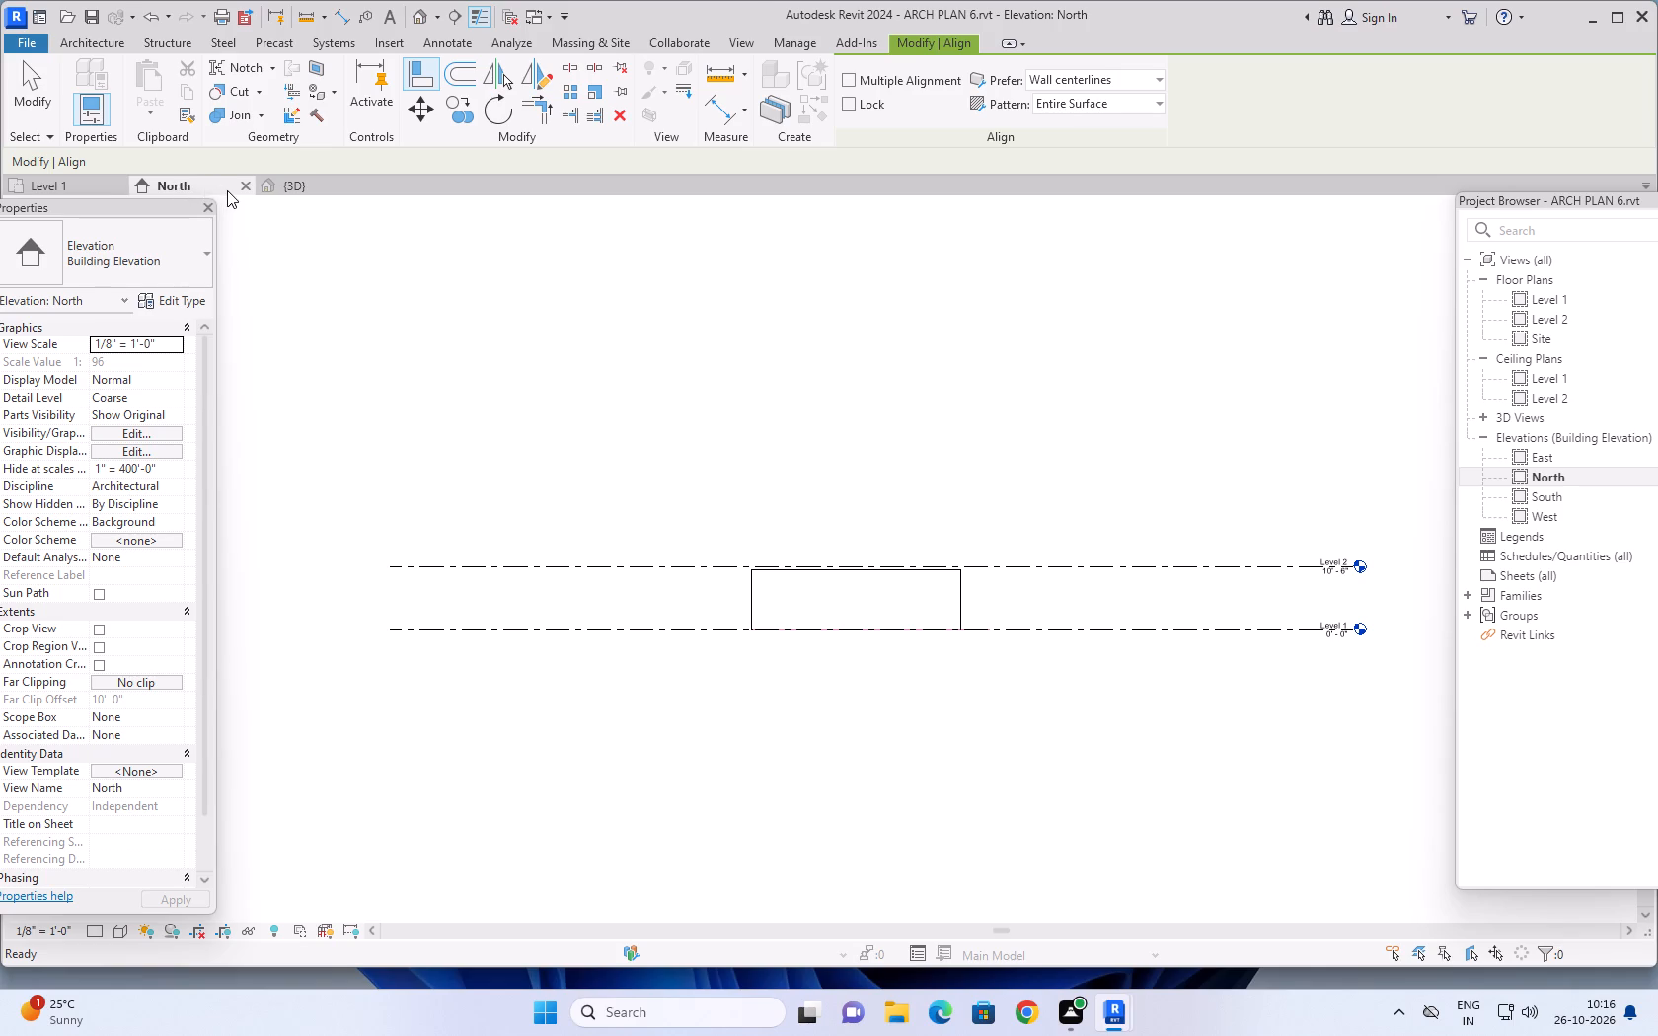
left_click(49, 182)
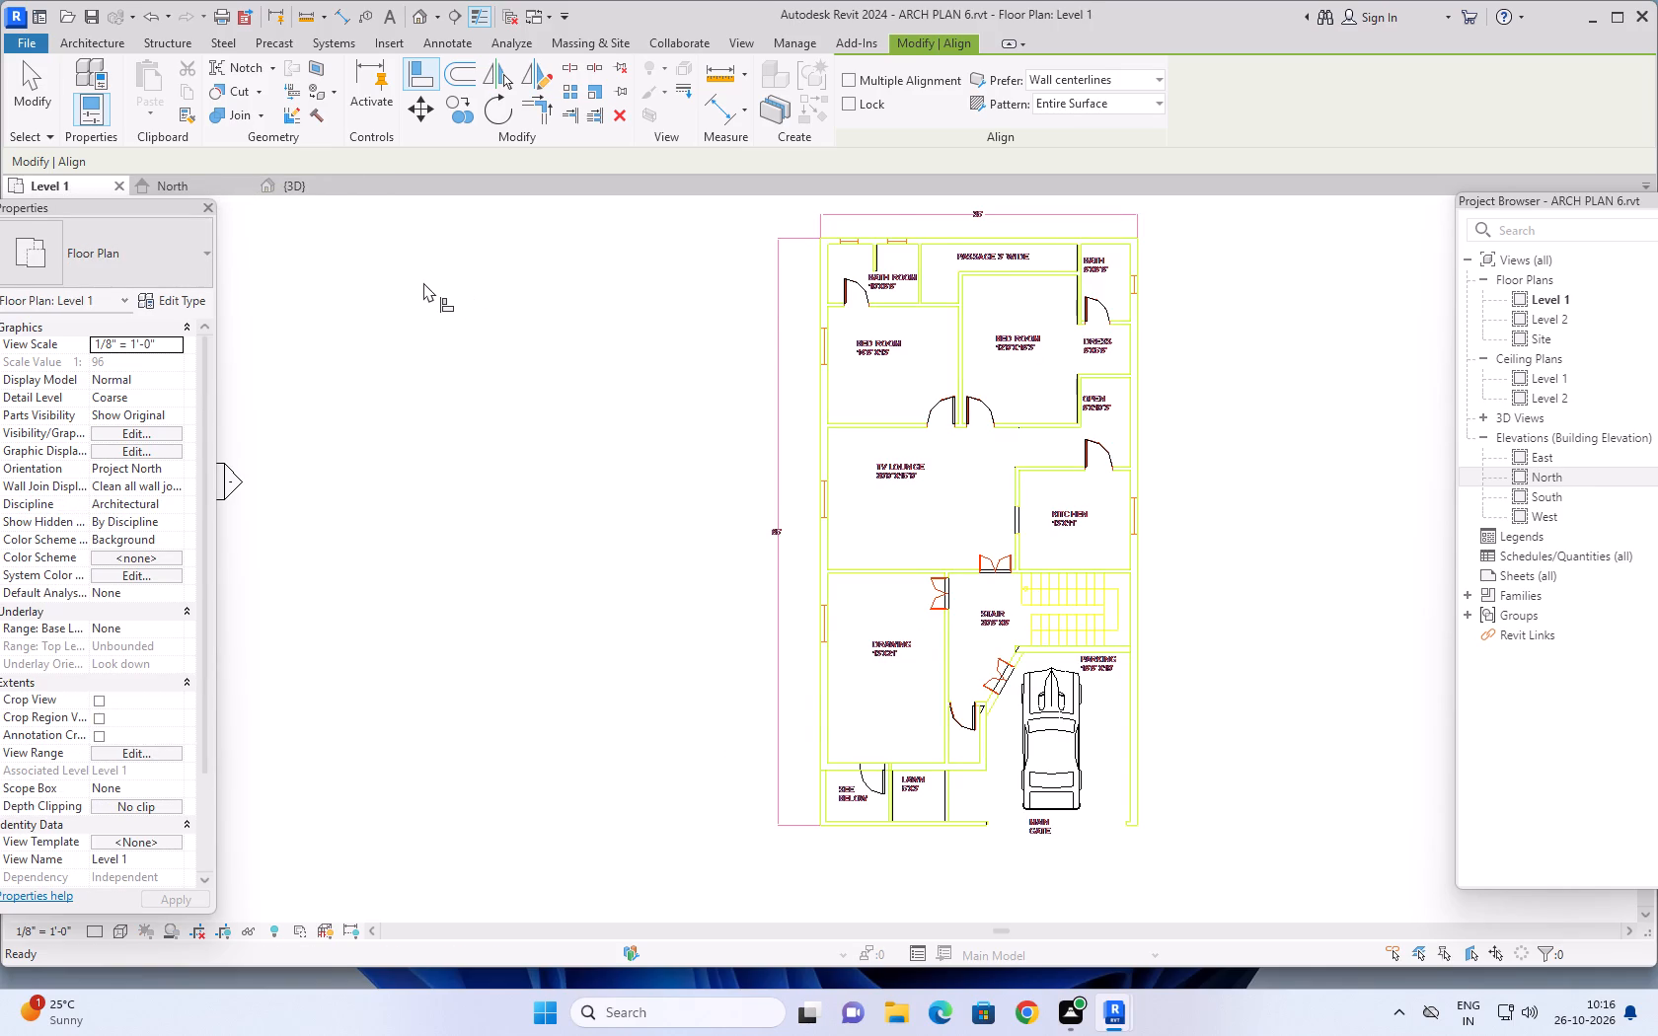
scroll(423, 282, "down", 2)
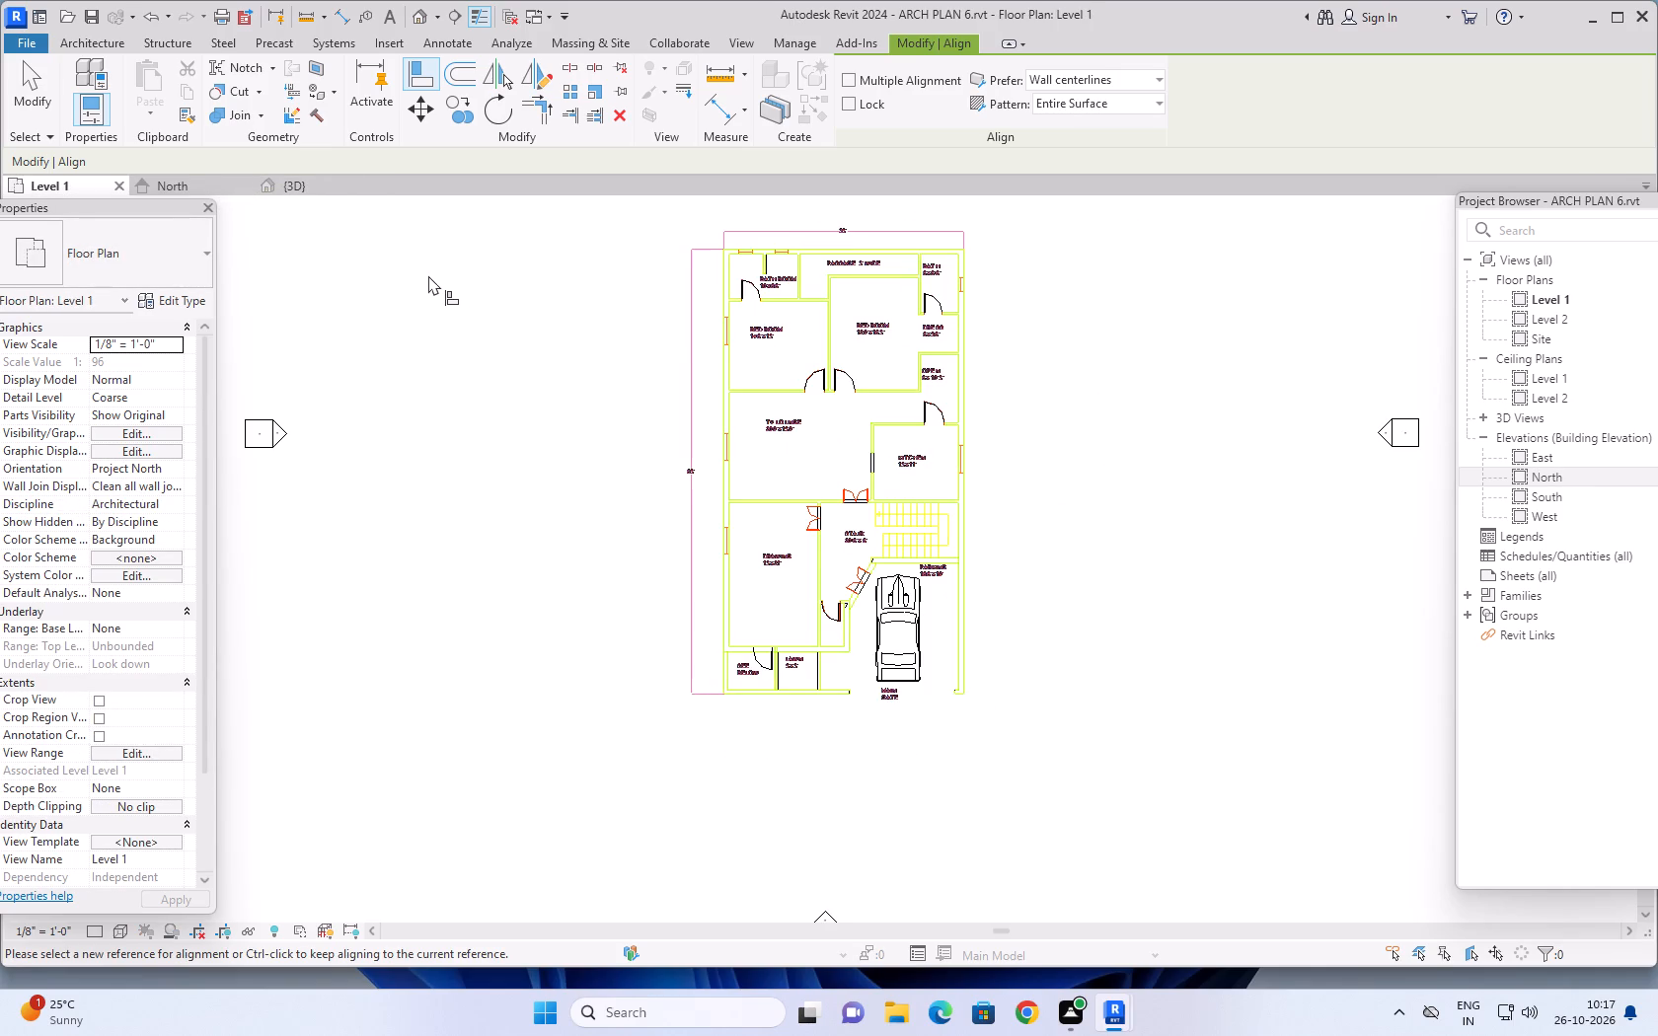
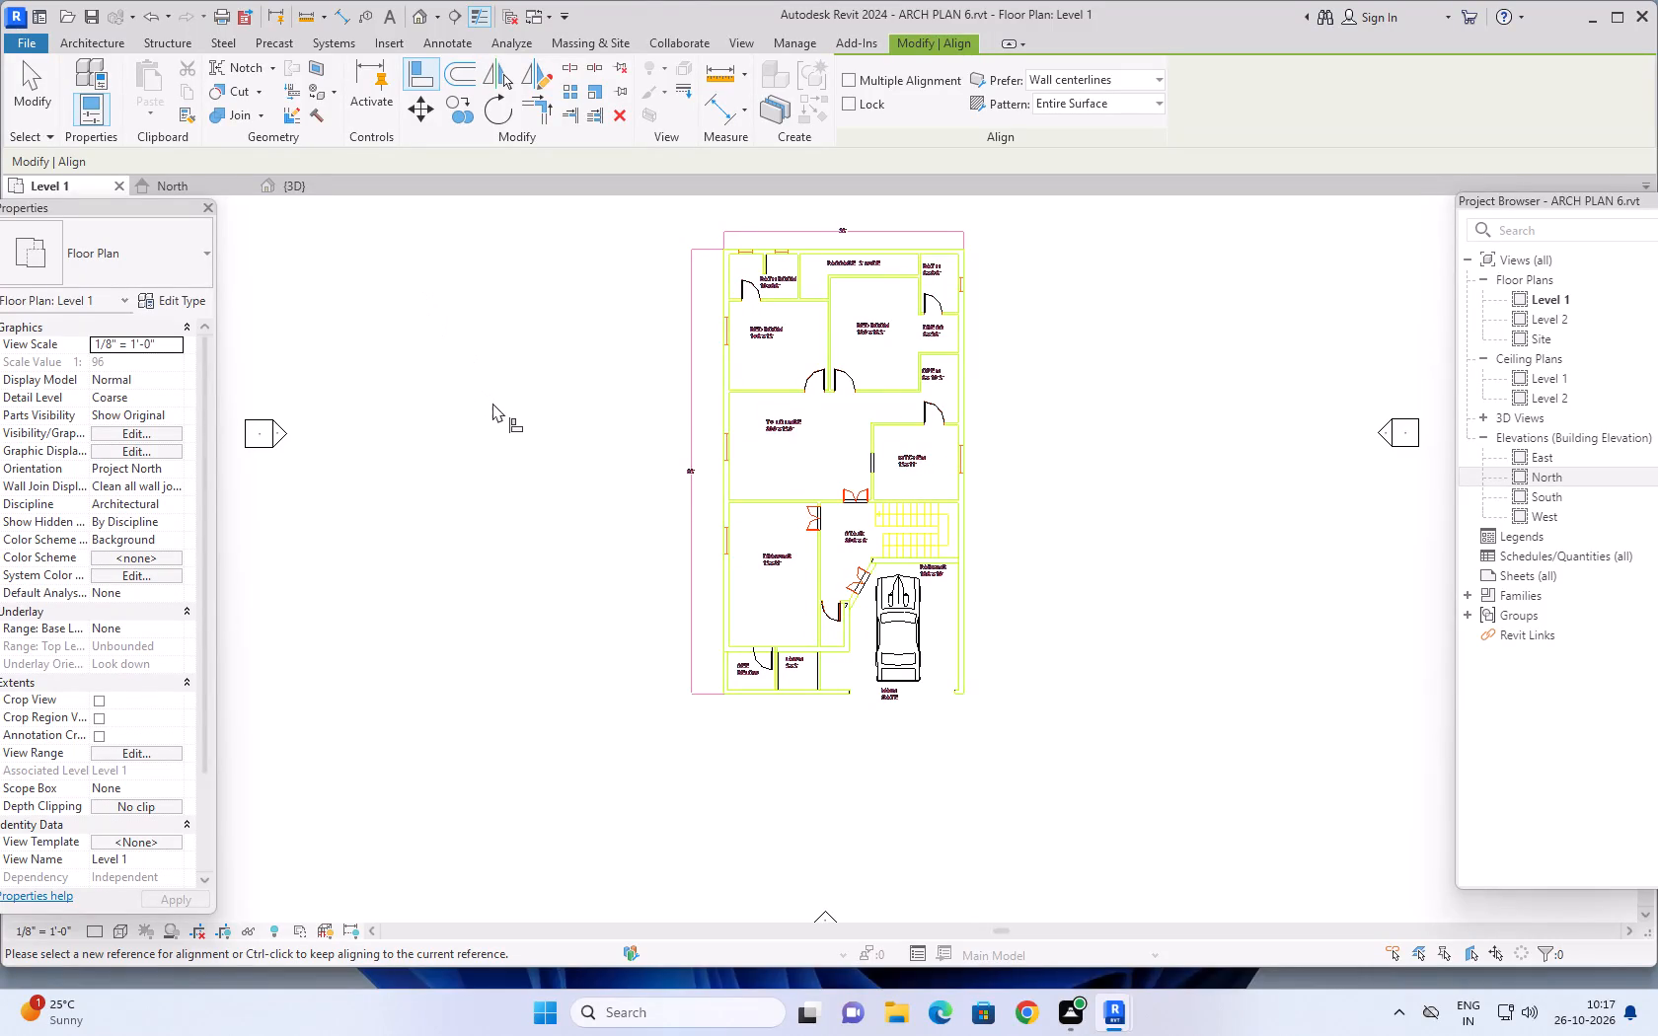
Look over the Level 1 plan from the drawing room, entrance and parking area out to the whole house.
middle_click_drag(495, 407, 487, 308)
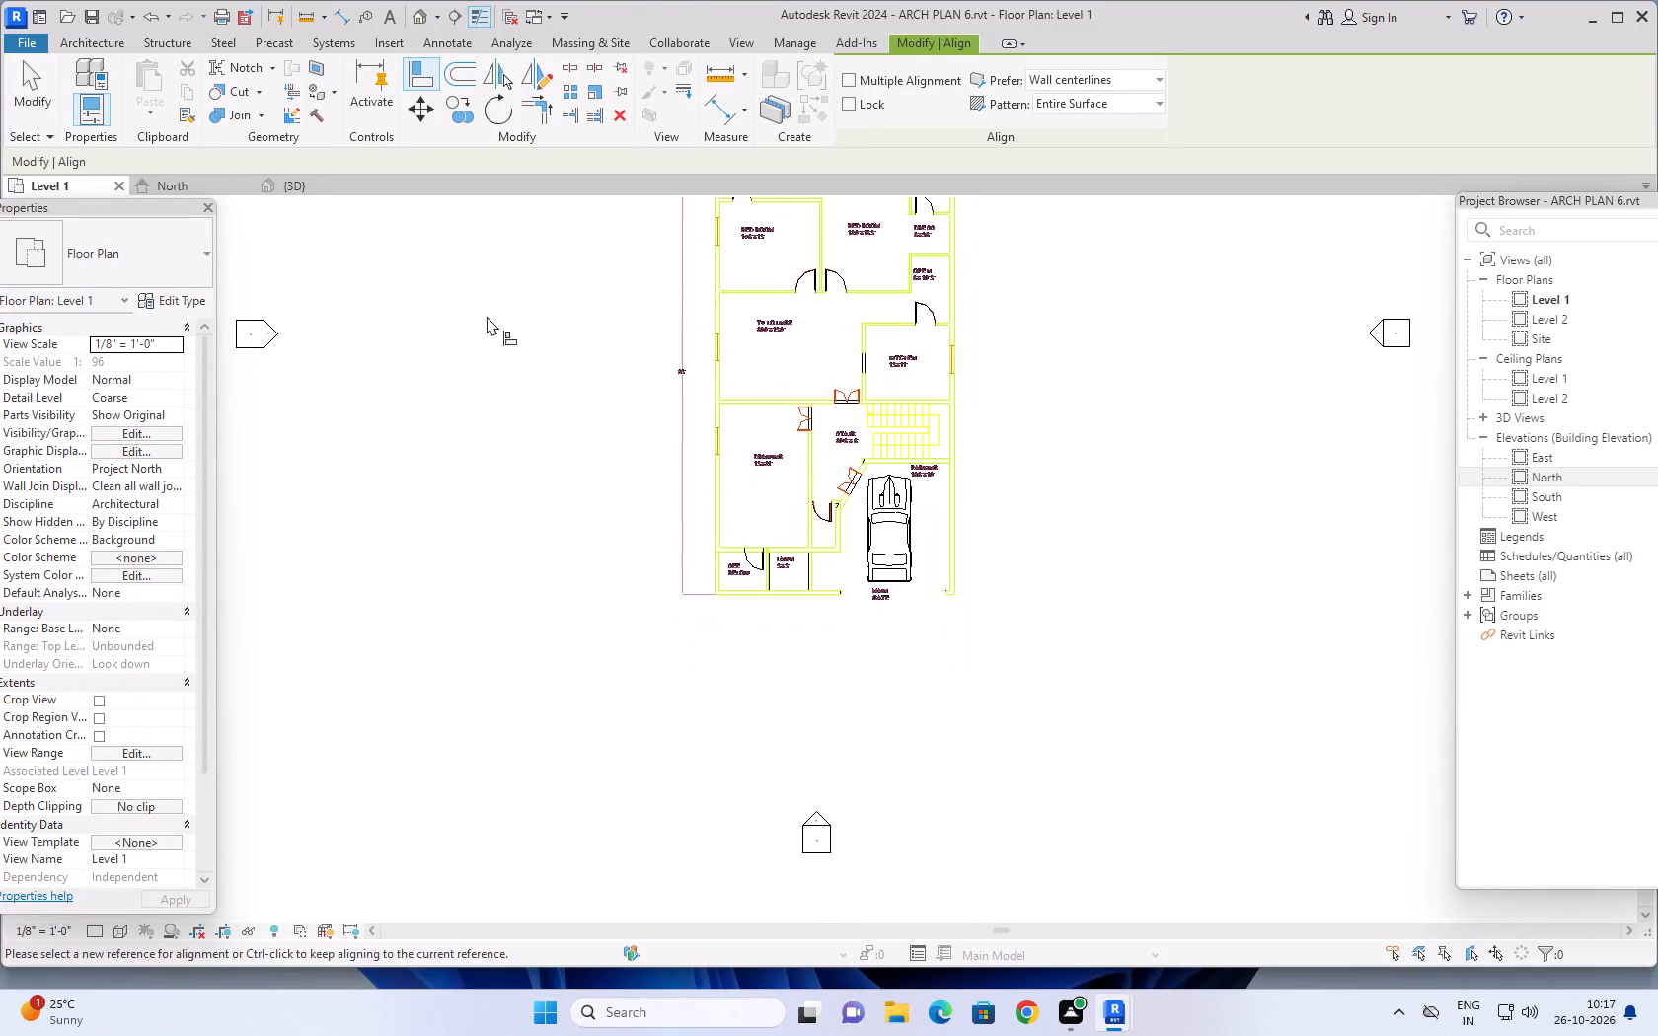
scroll(855, 607, "up", 5)
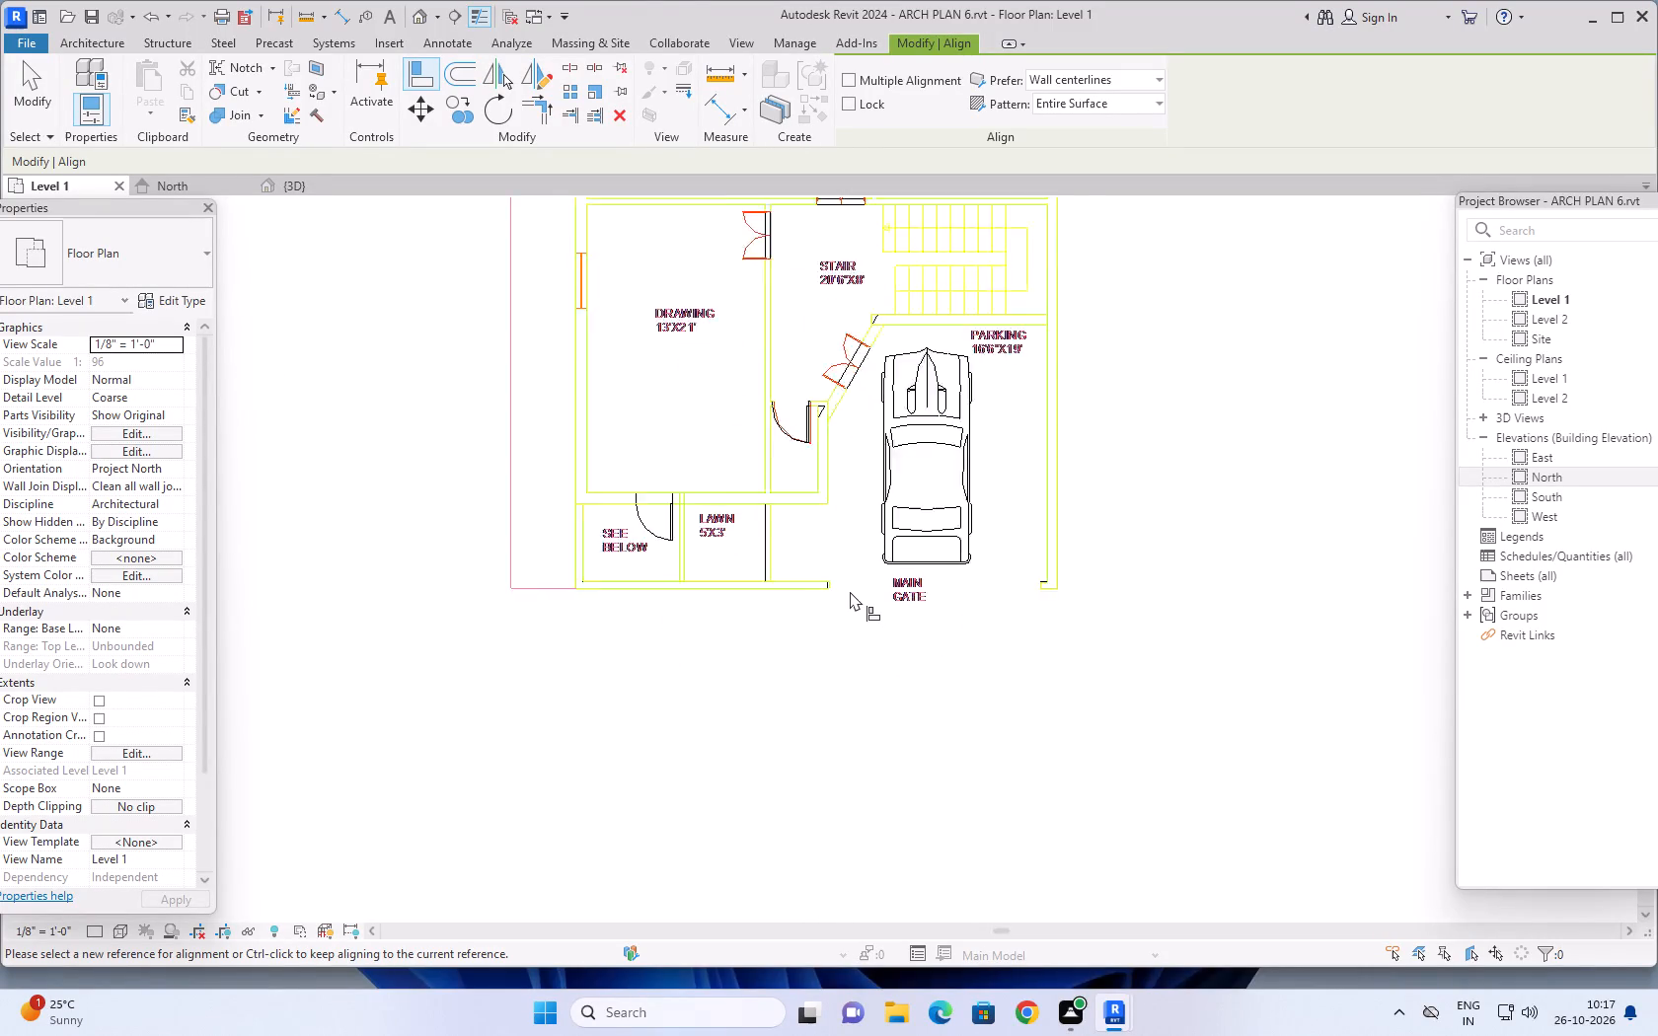
scroll(850, 591, "up", 2)
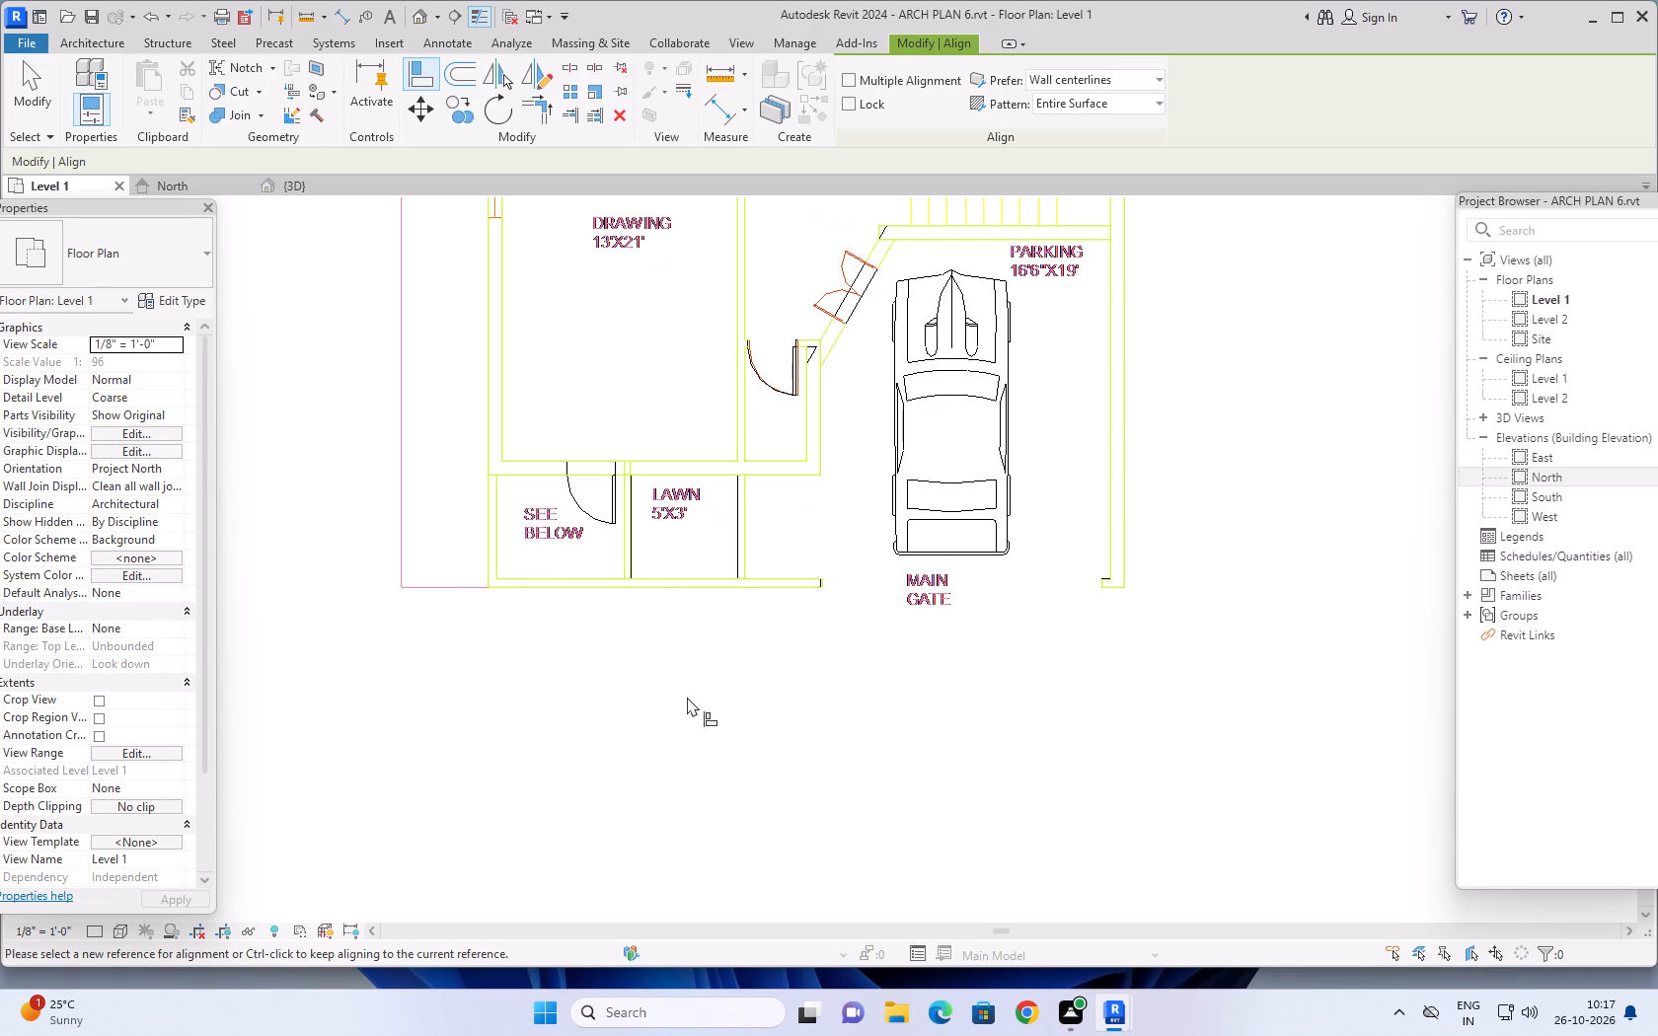
scroll(521, 578, "down", 3)
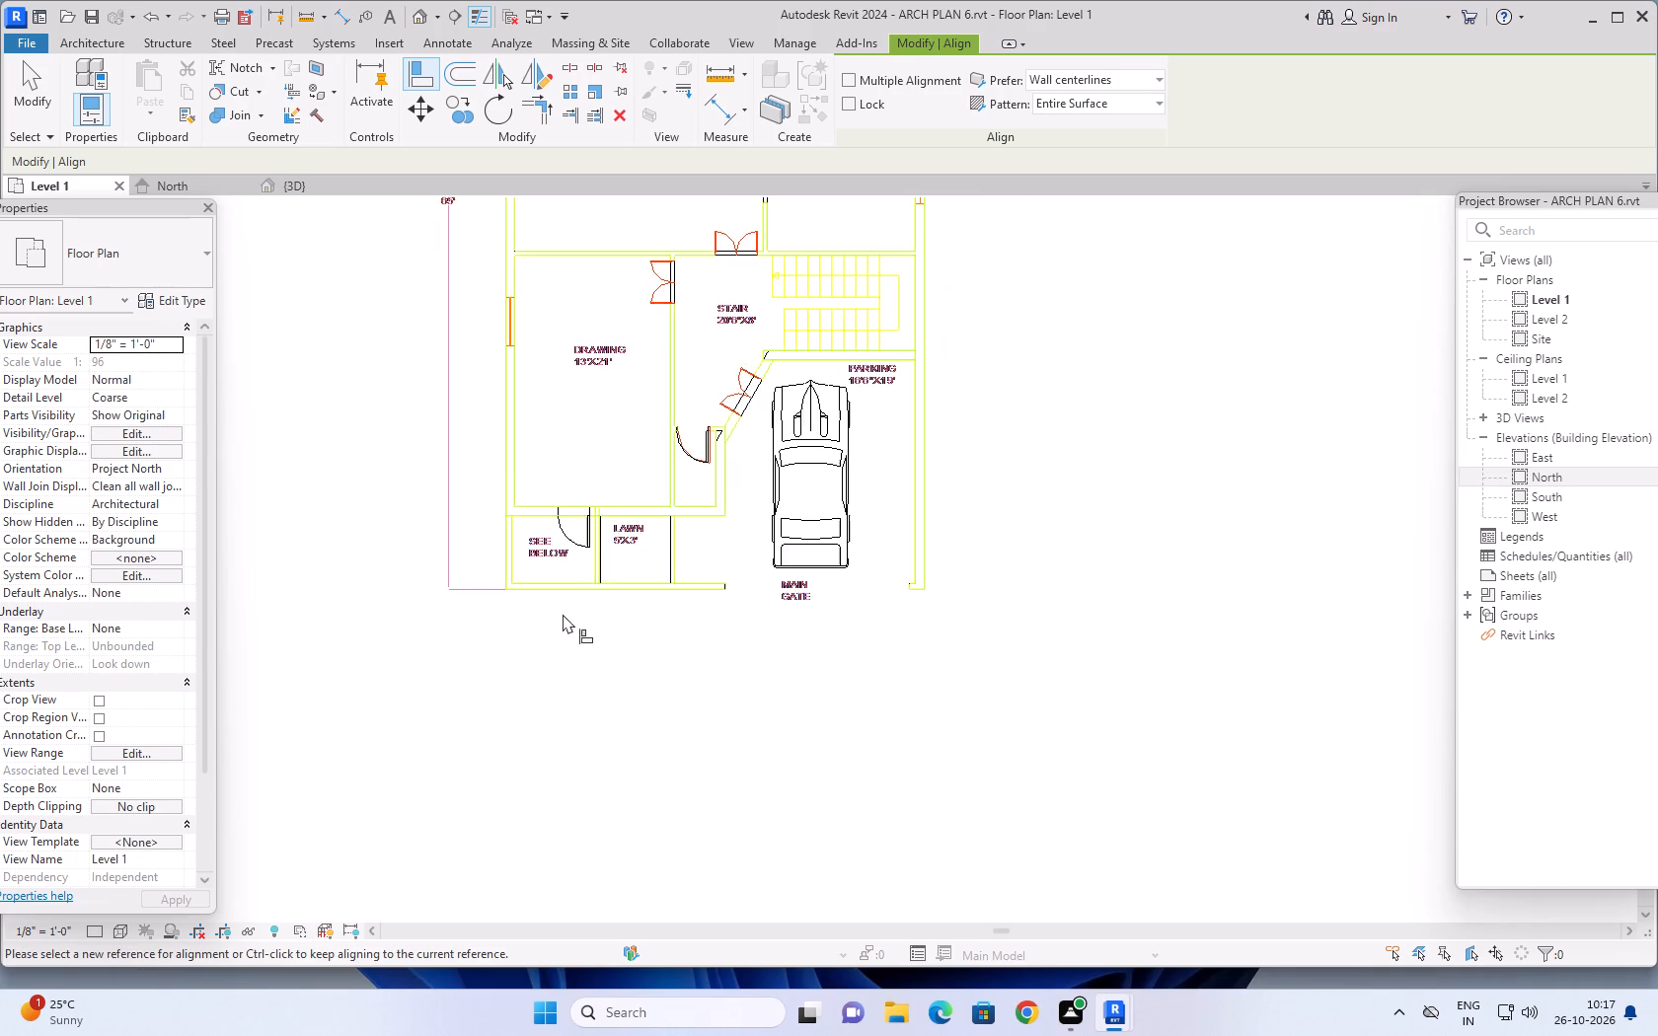
scroll(564, 616, "down", 2)
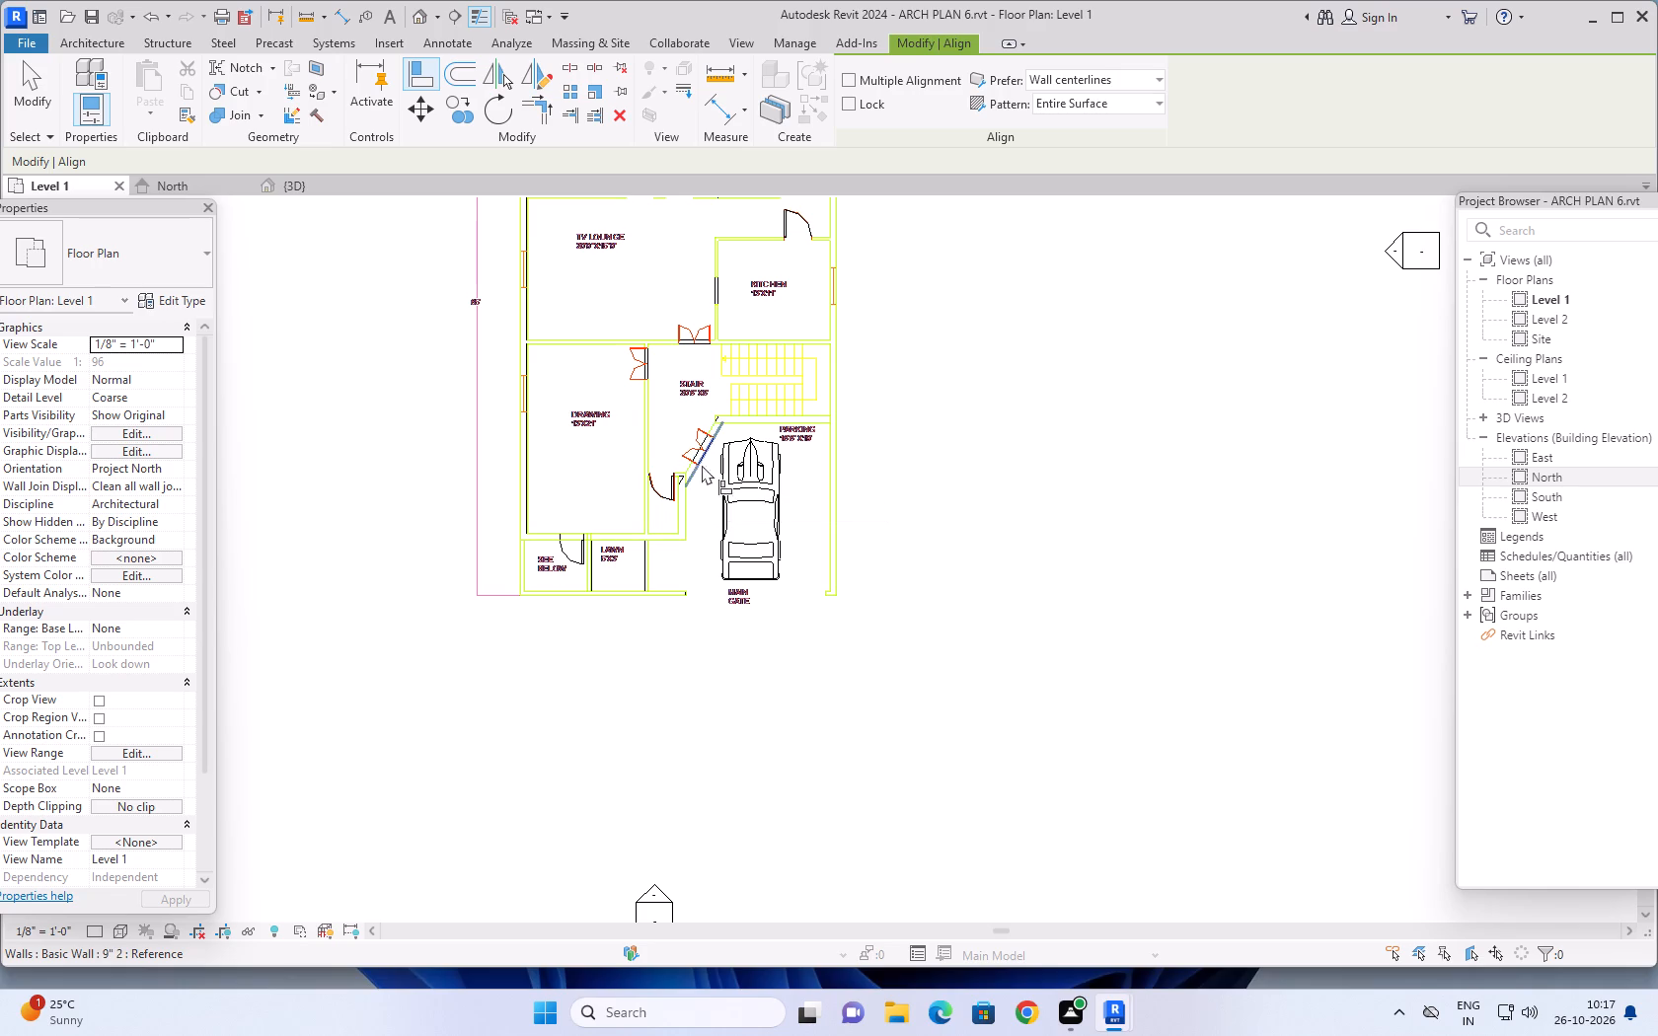
scroll(691, 472, "down", 1)
middle_click_drag(797, 650, 850, 638)
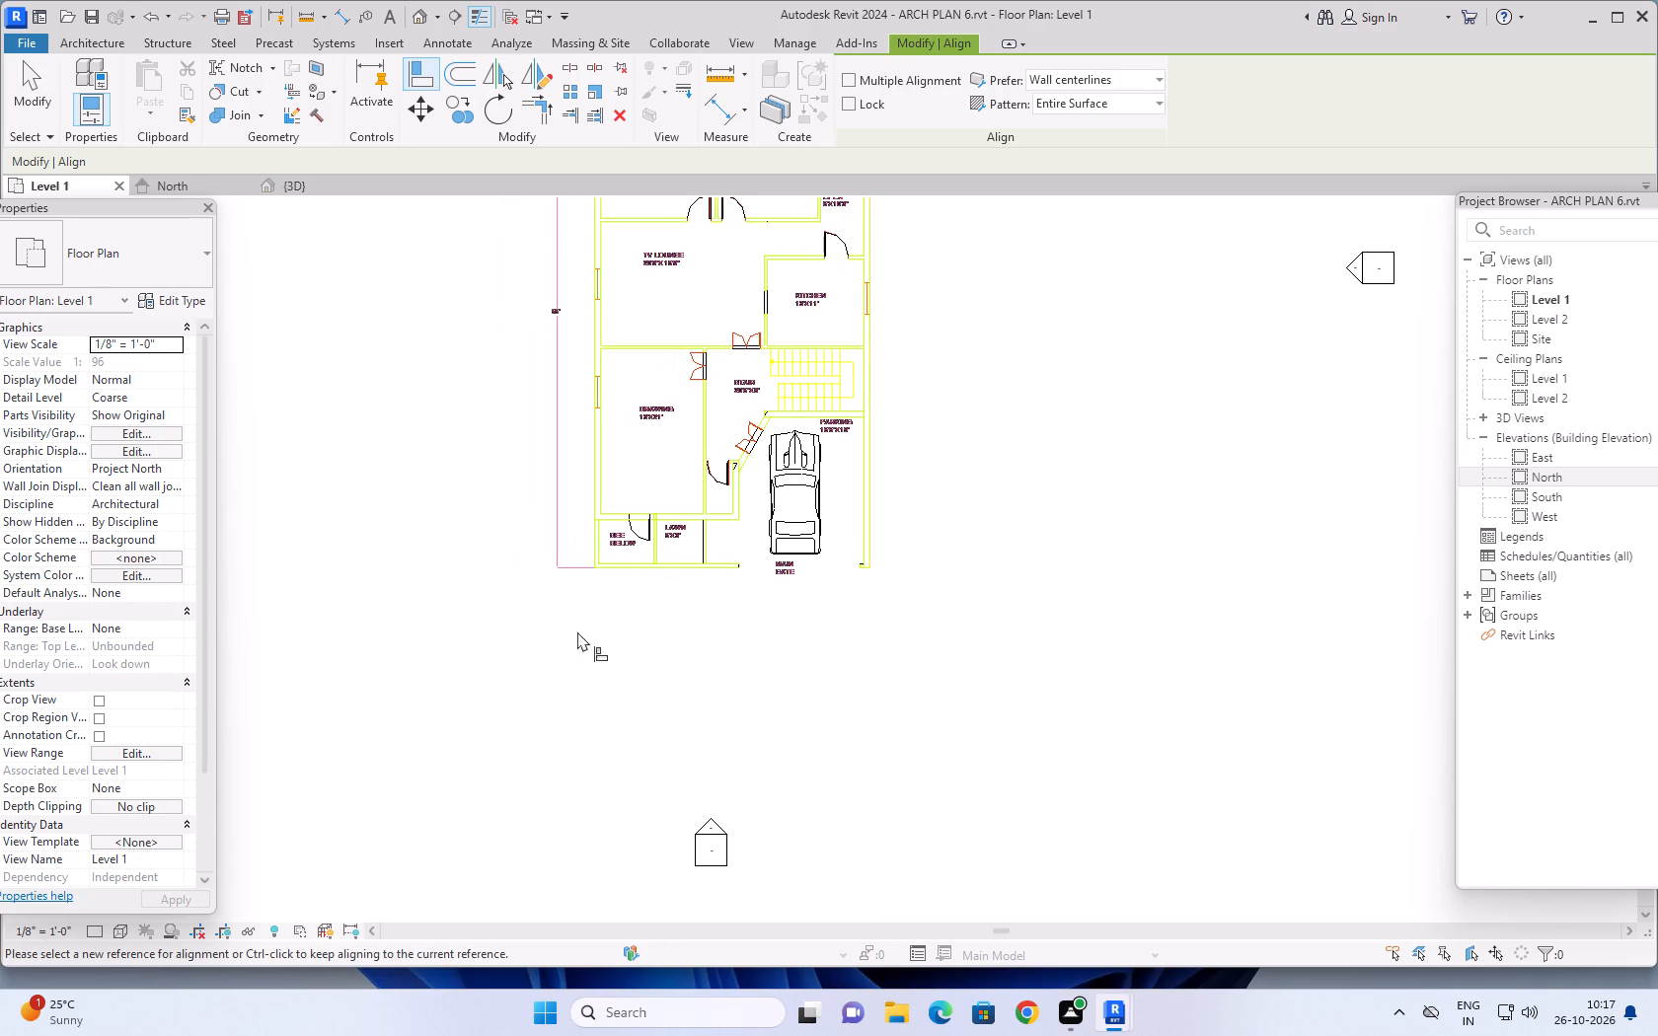
middle_click_drag(841, 640, 877, 654)
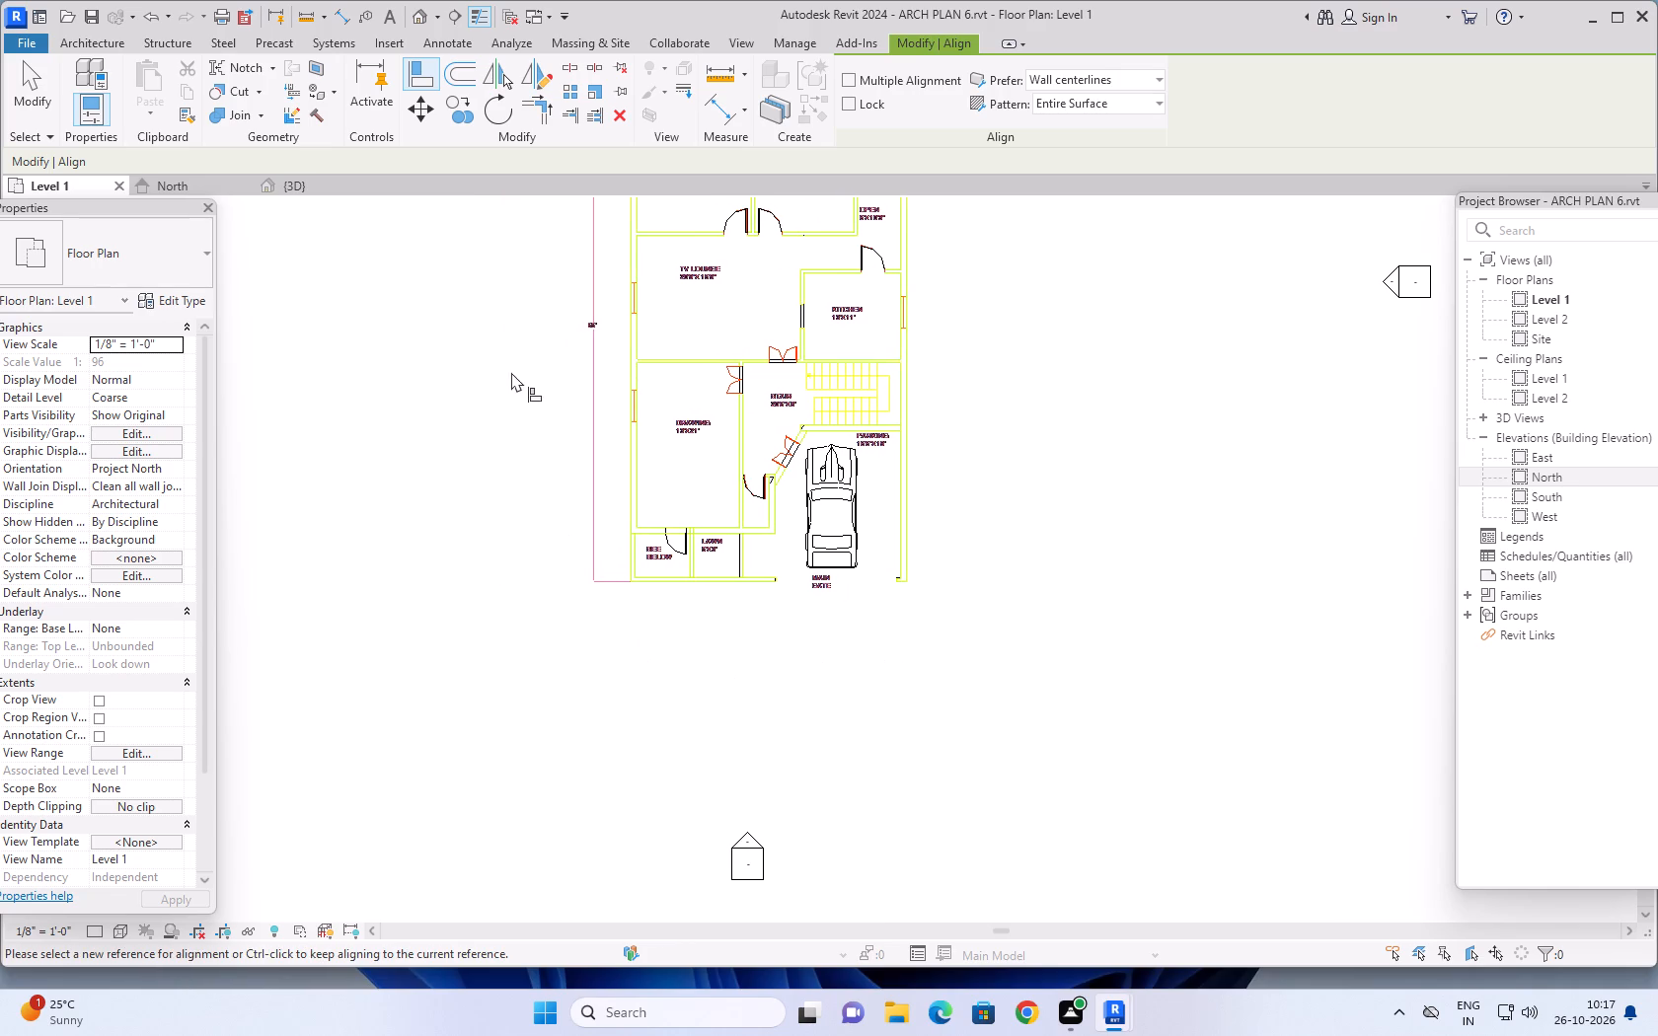
scroll(766, 455, "up", 5)
scroll(969, 439, "up", 4)
scroll(1131, 429, "down", 1)
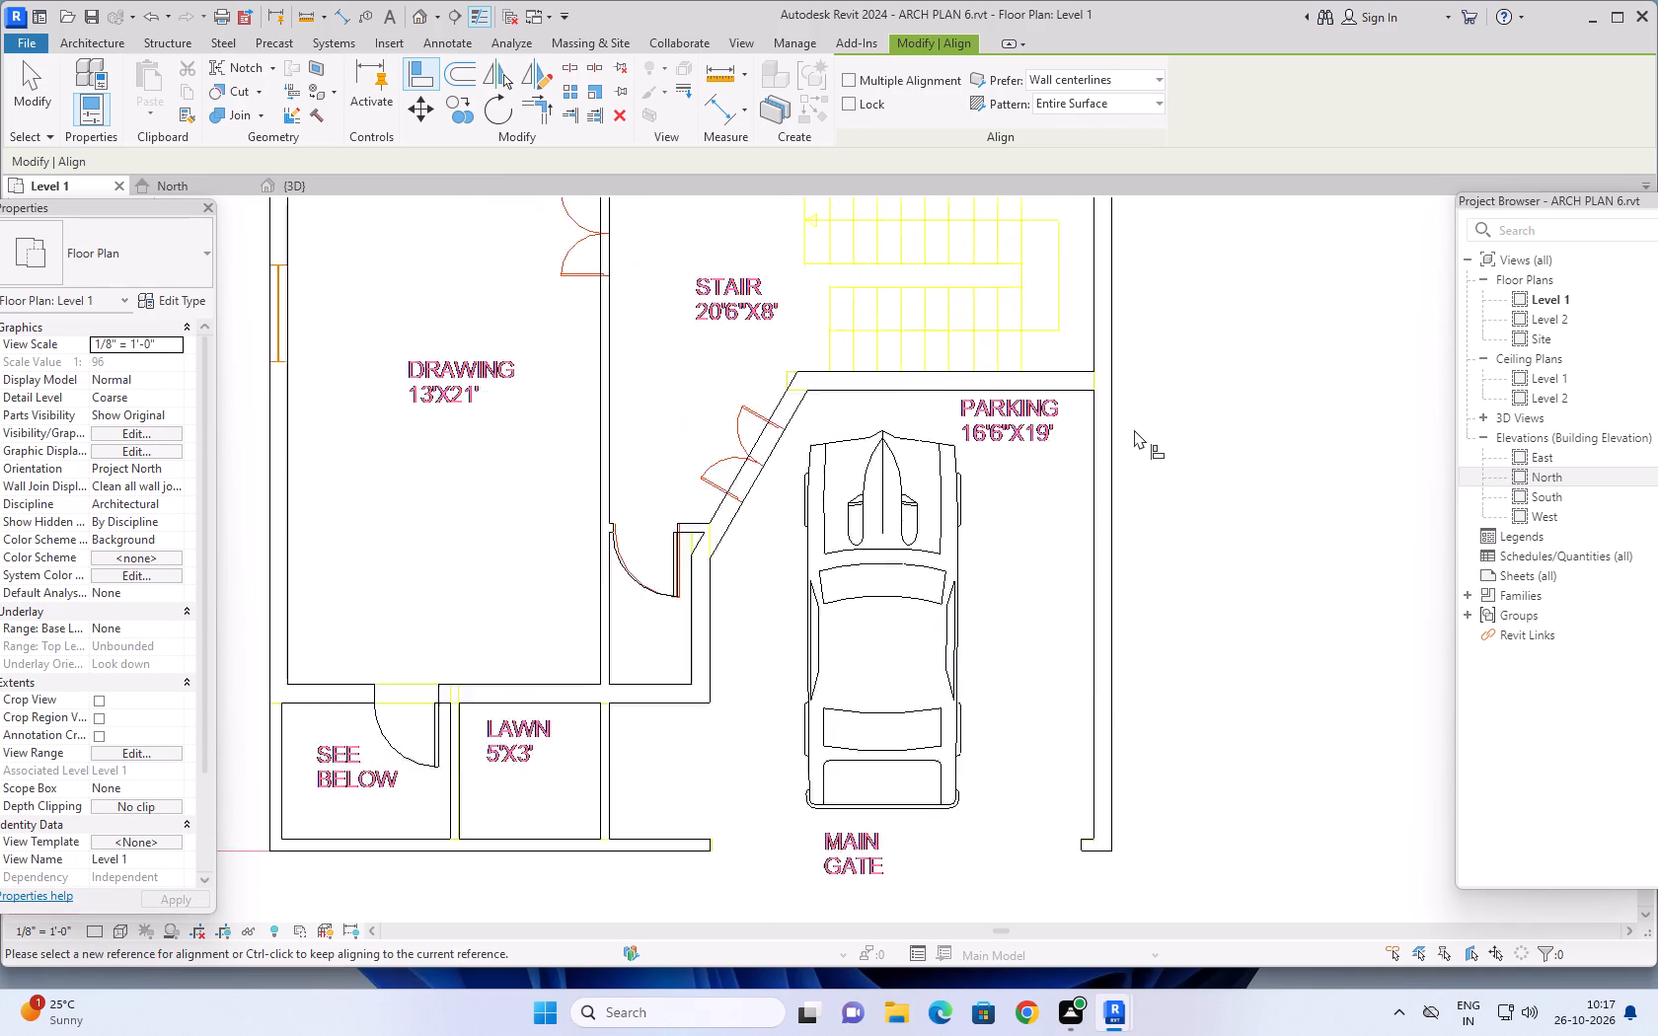
scroll(1134, 429, "down", 10)
middle_click_drag(1191, 343, 1132, 514)
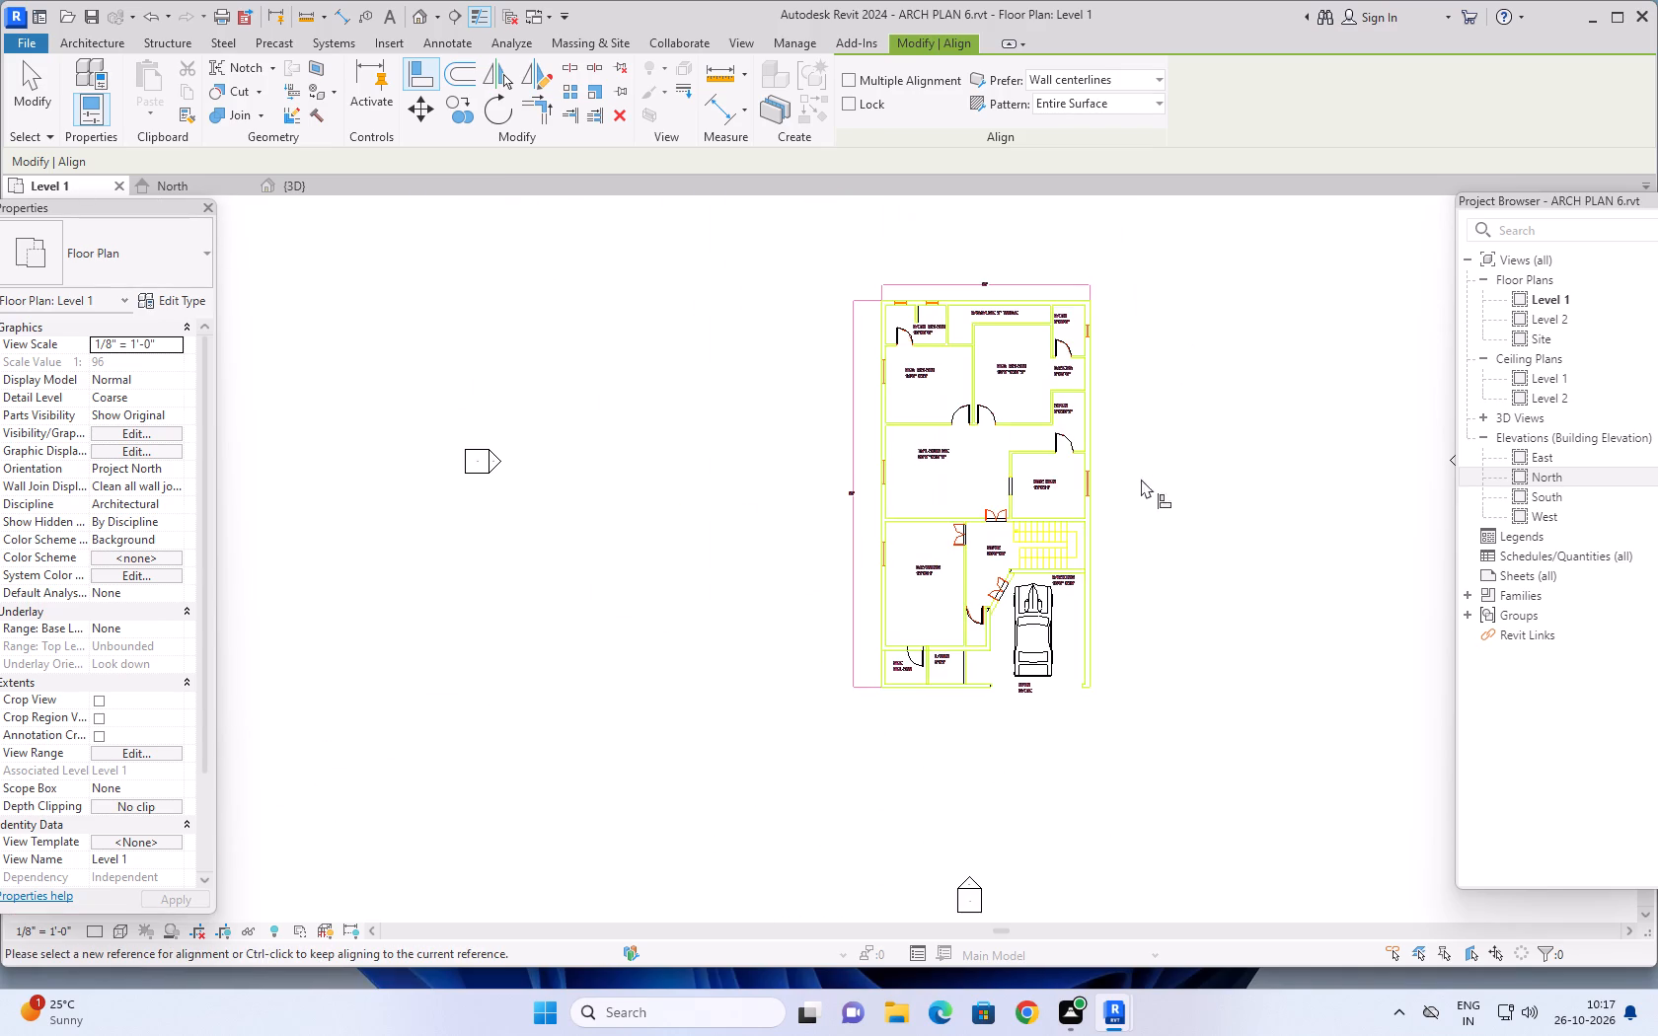
scroll(1153, 420, "down", 2)
middle_click_drag(1180, 407, 1118, 420)
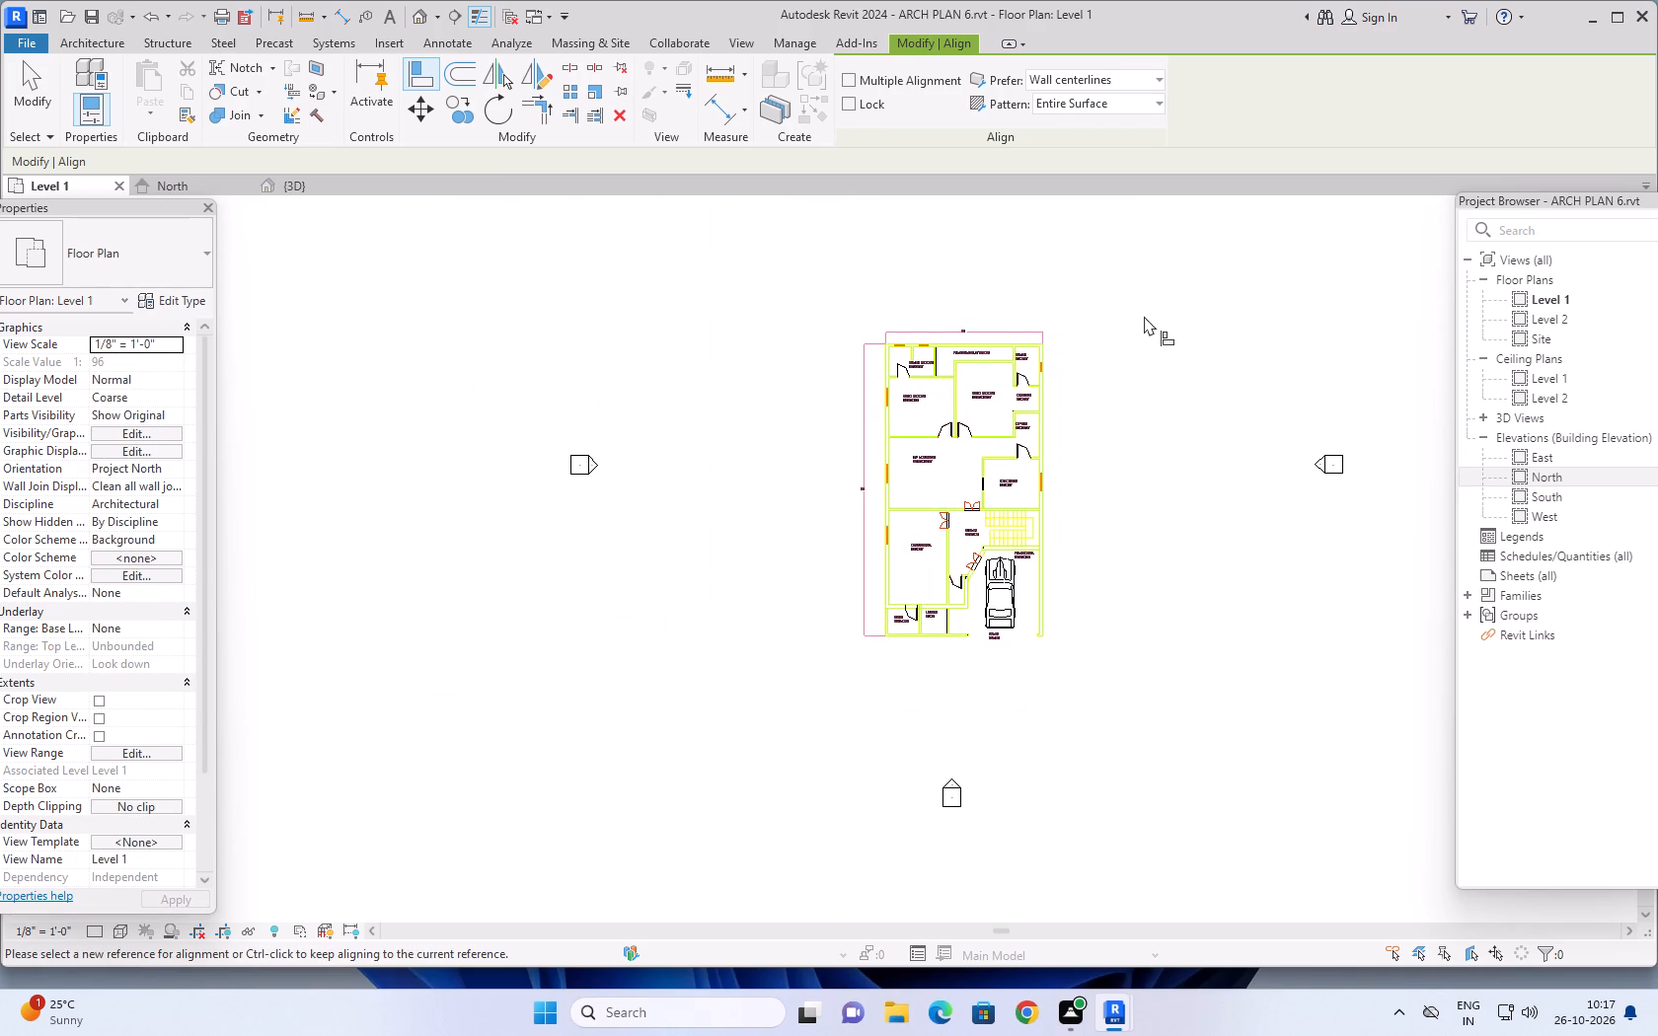
scroll(1145, 330, "down", 2)
middle_click_drag(1140, 362, 915, 346)
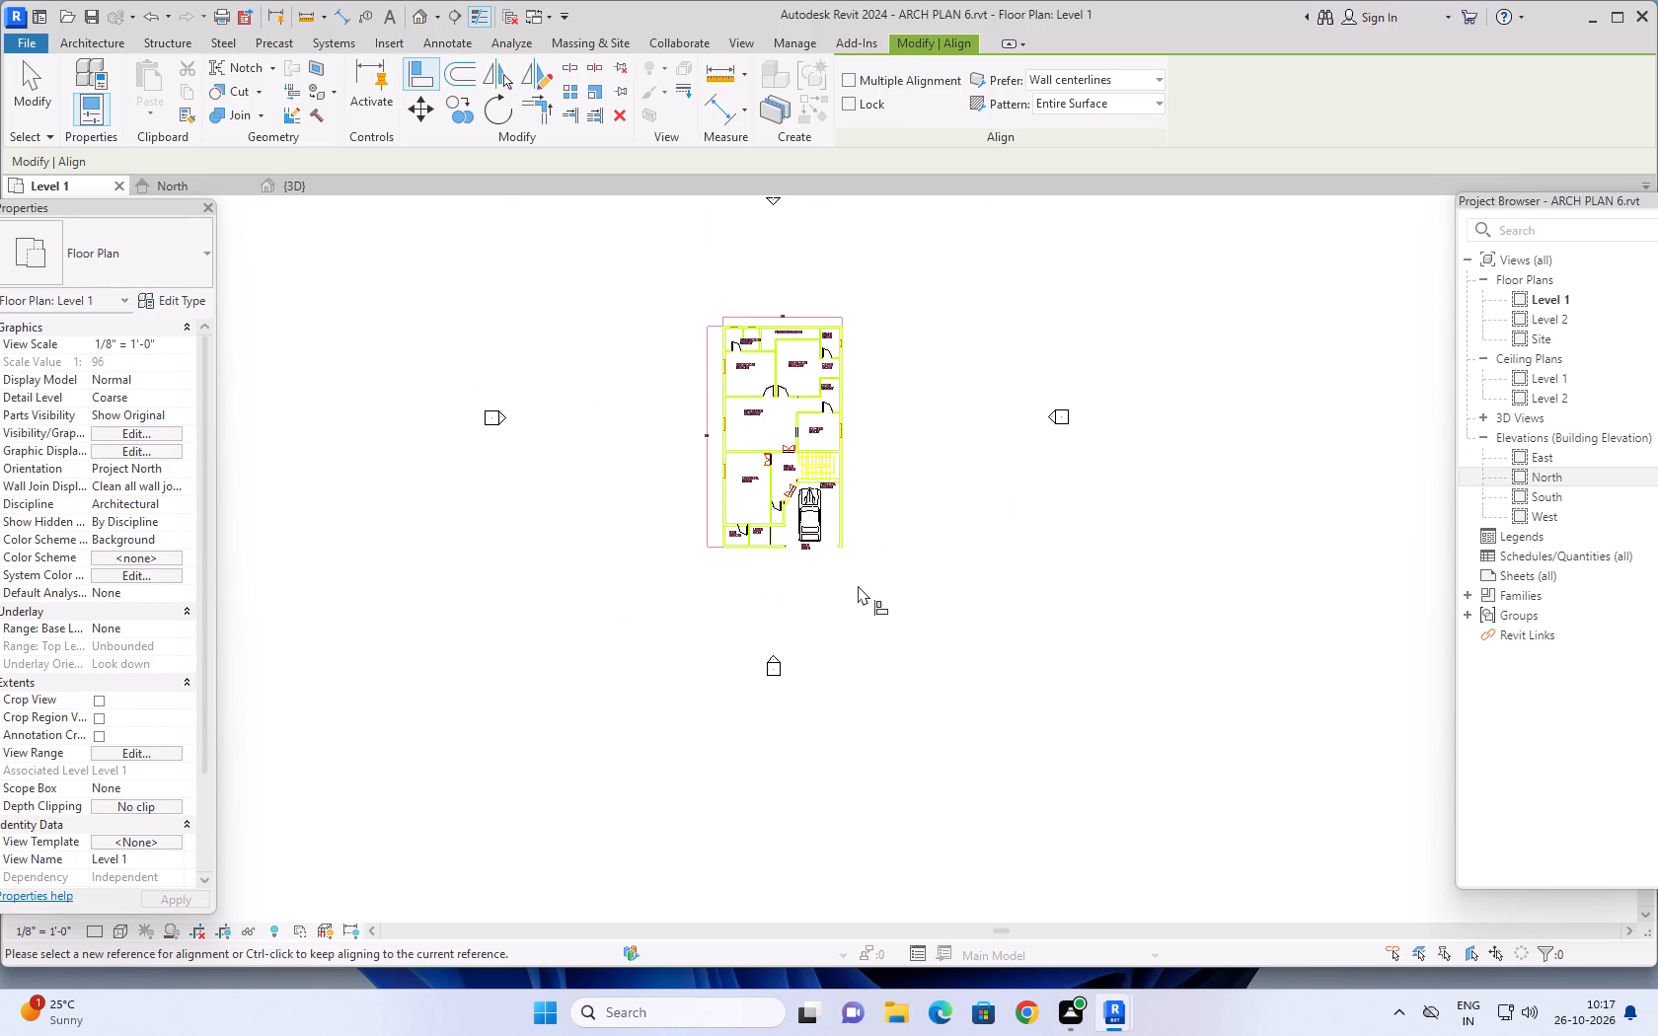
Examine the drawn openings around the drawing room, stair, kitchen and TV lounge on Level 1.
scroll(858, 585, "up", 2)
middle_click_drag(868, 584, 931, 588)
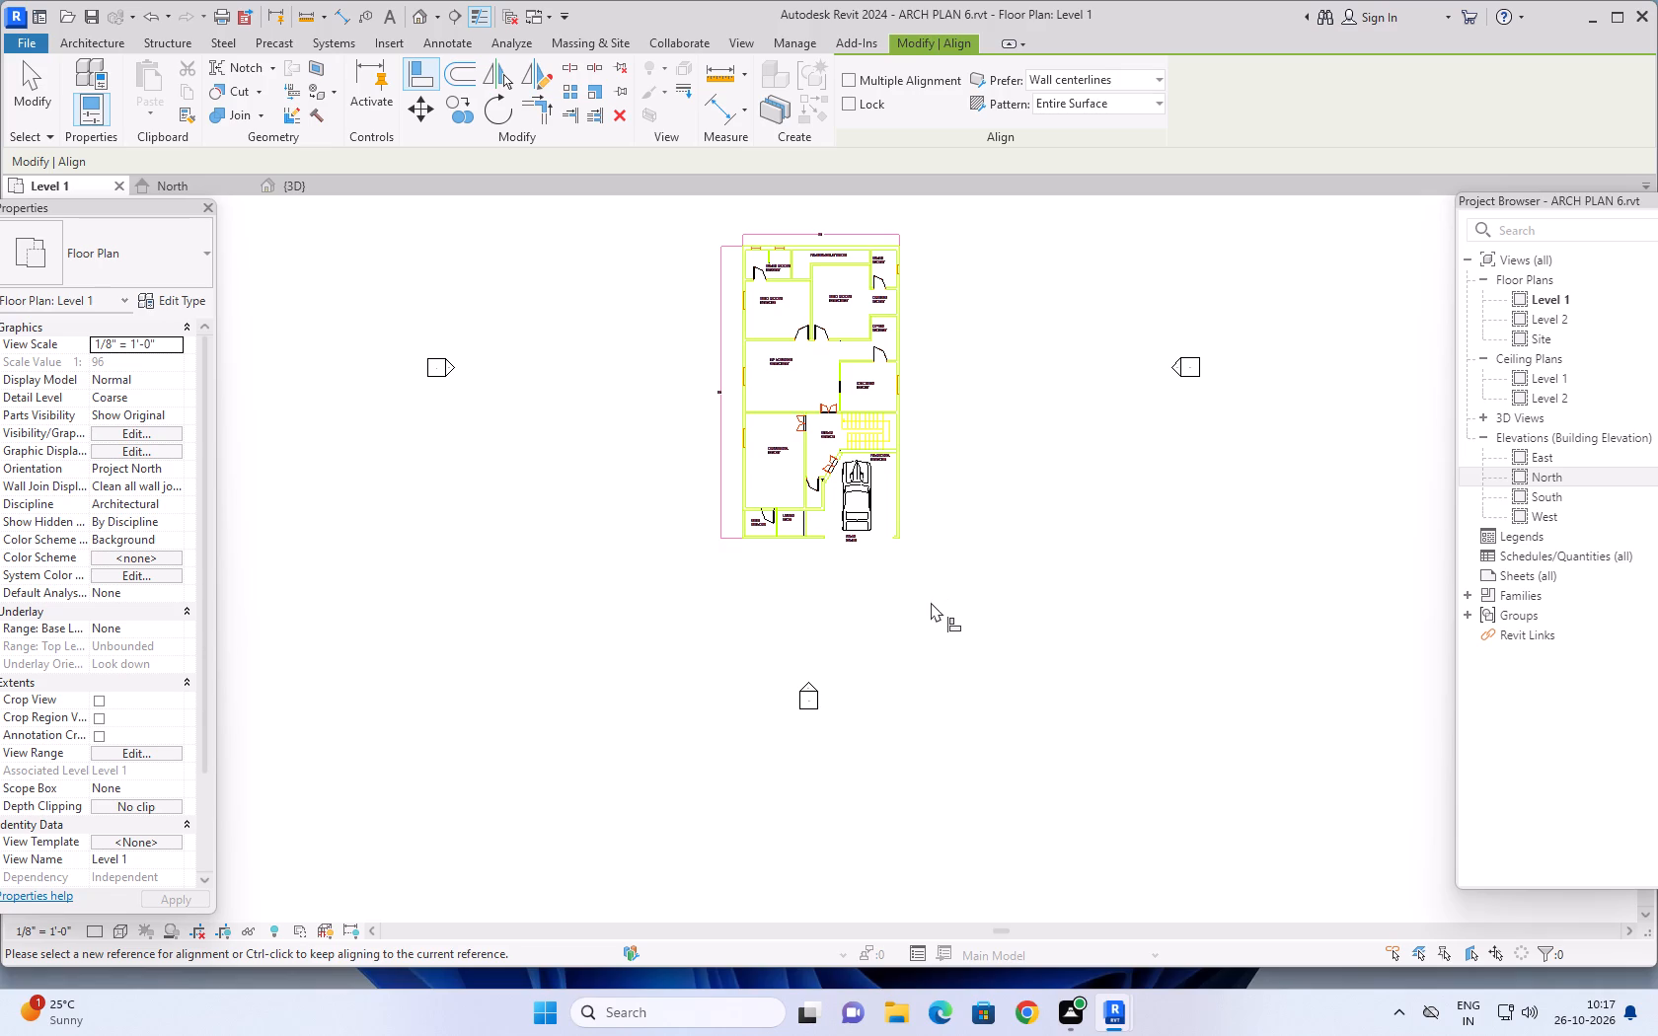
middle_click_drag(975, 482, 985, 549)
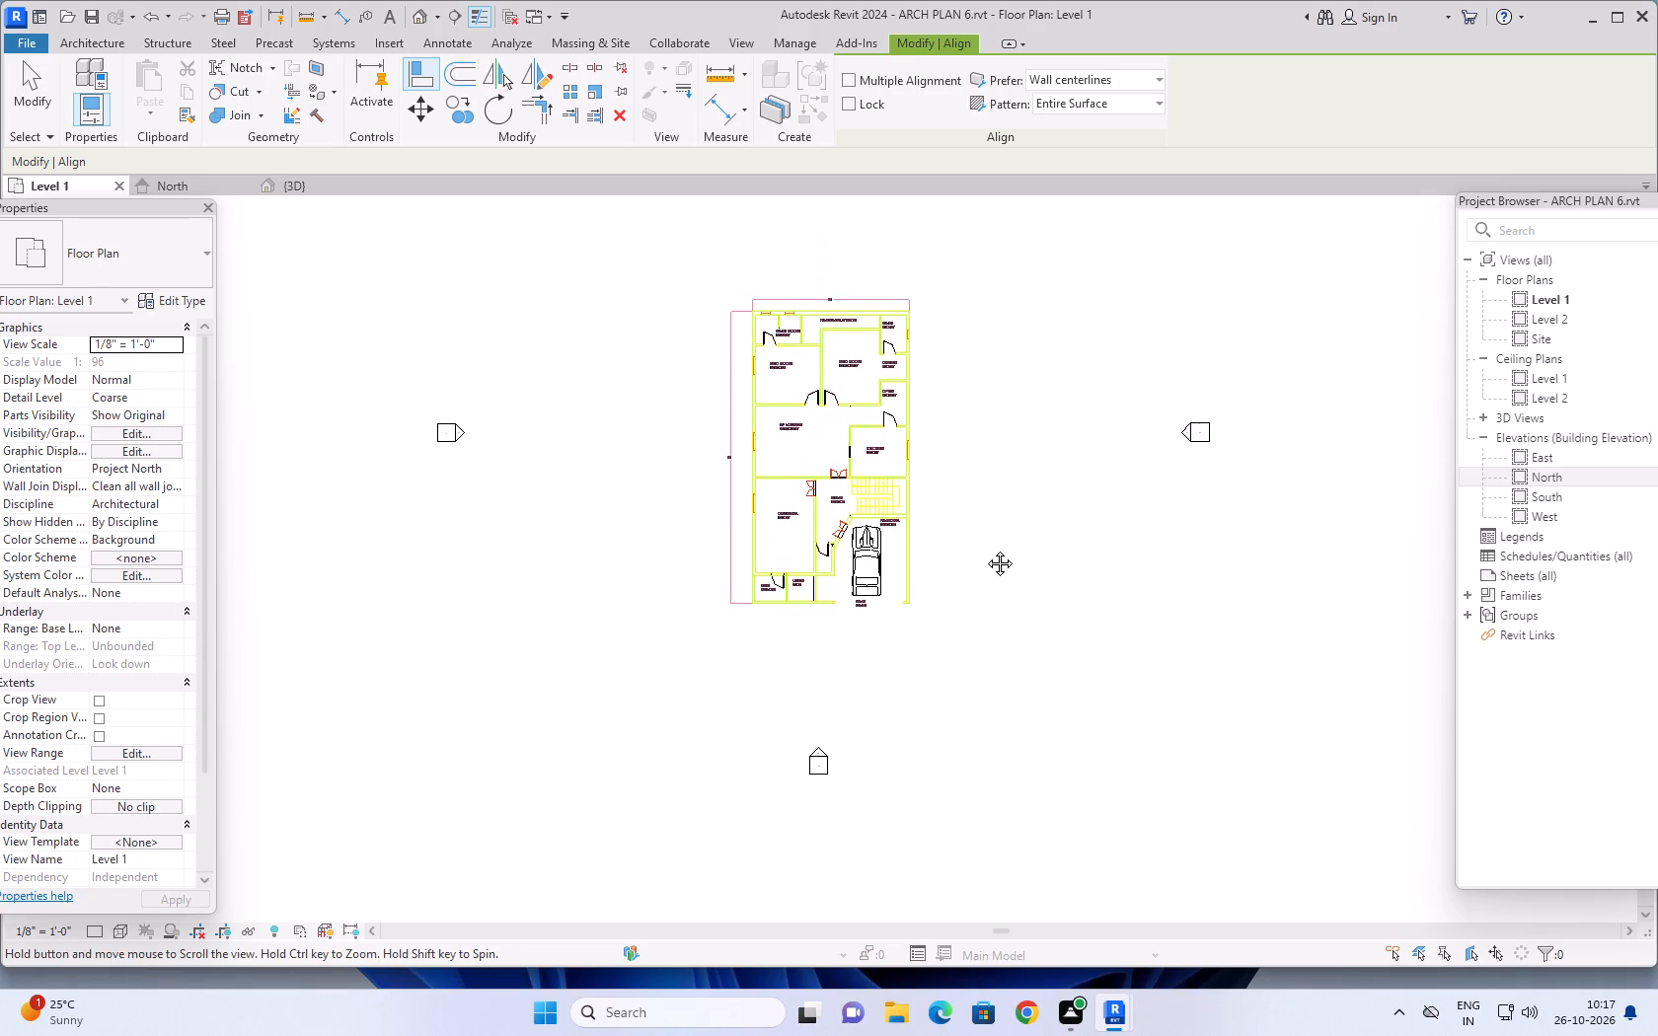
middle_click_drag(985, 549, 985, 550)
scroll(913, 627, "up", 7)
middle_click_drag(857, 617, 1000, 701)
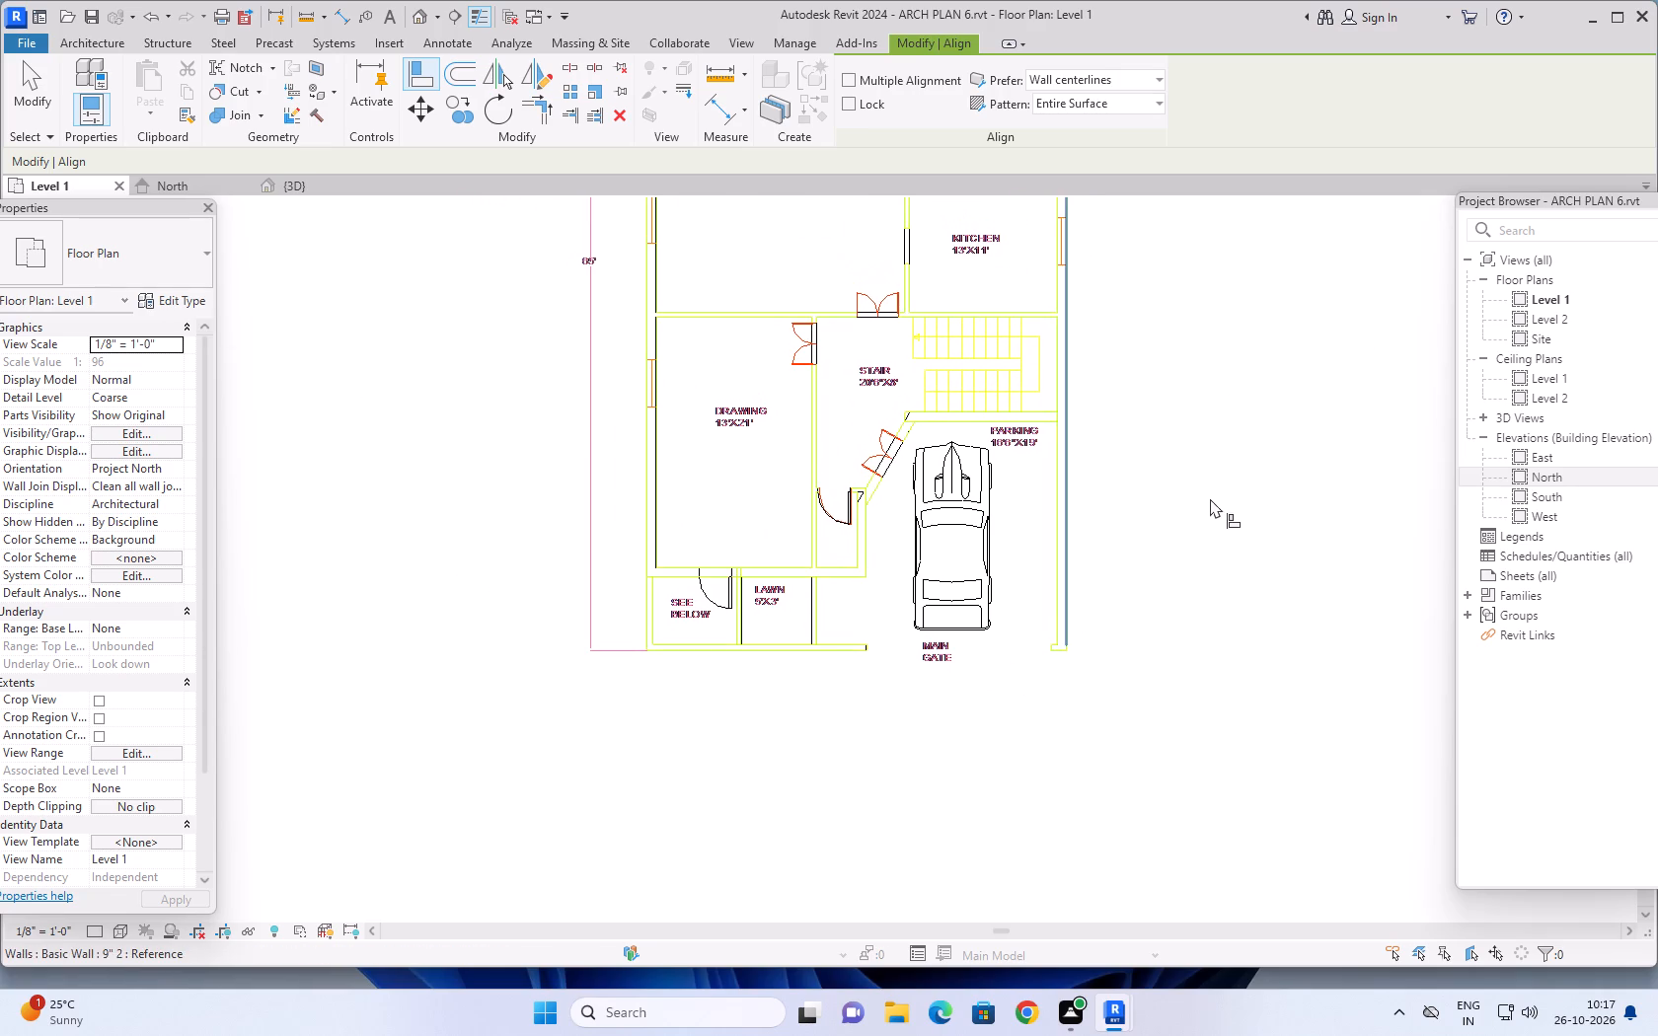
scroll(1210, 498, "down", 2)
scroll(989, 307, "up", 11)
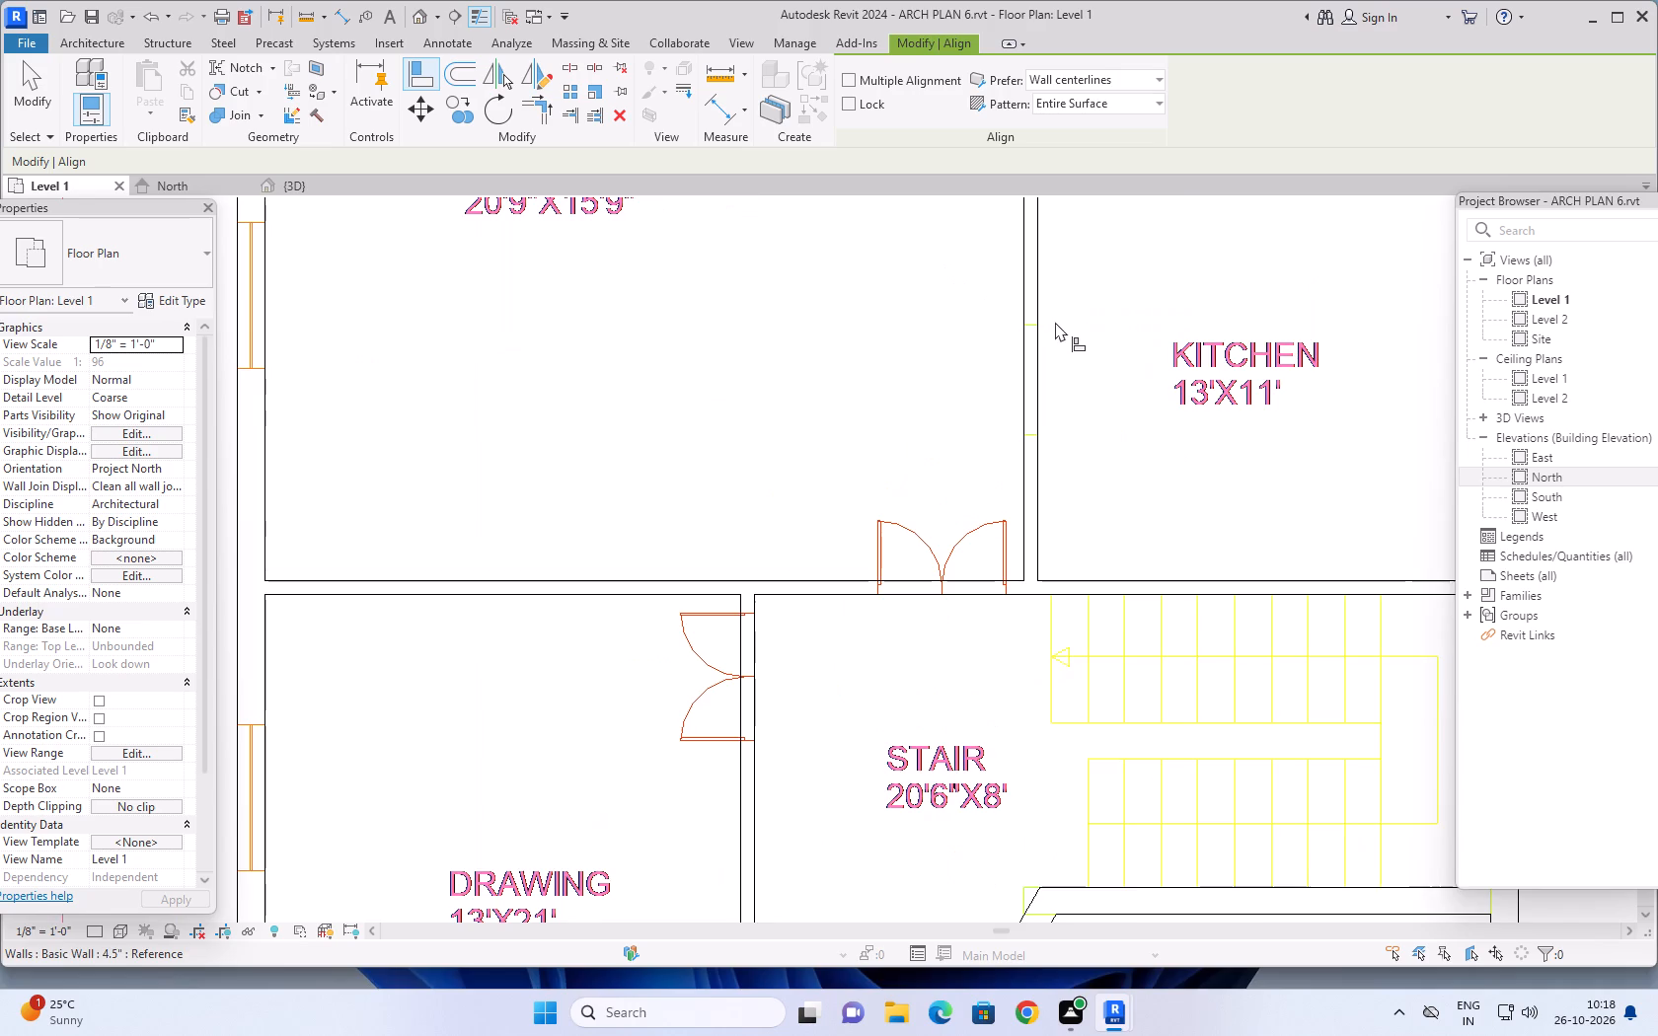
scroll(1004, 375, "down", 8)
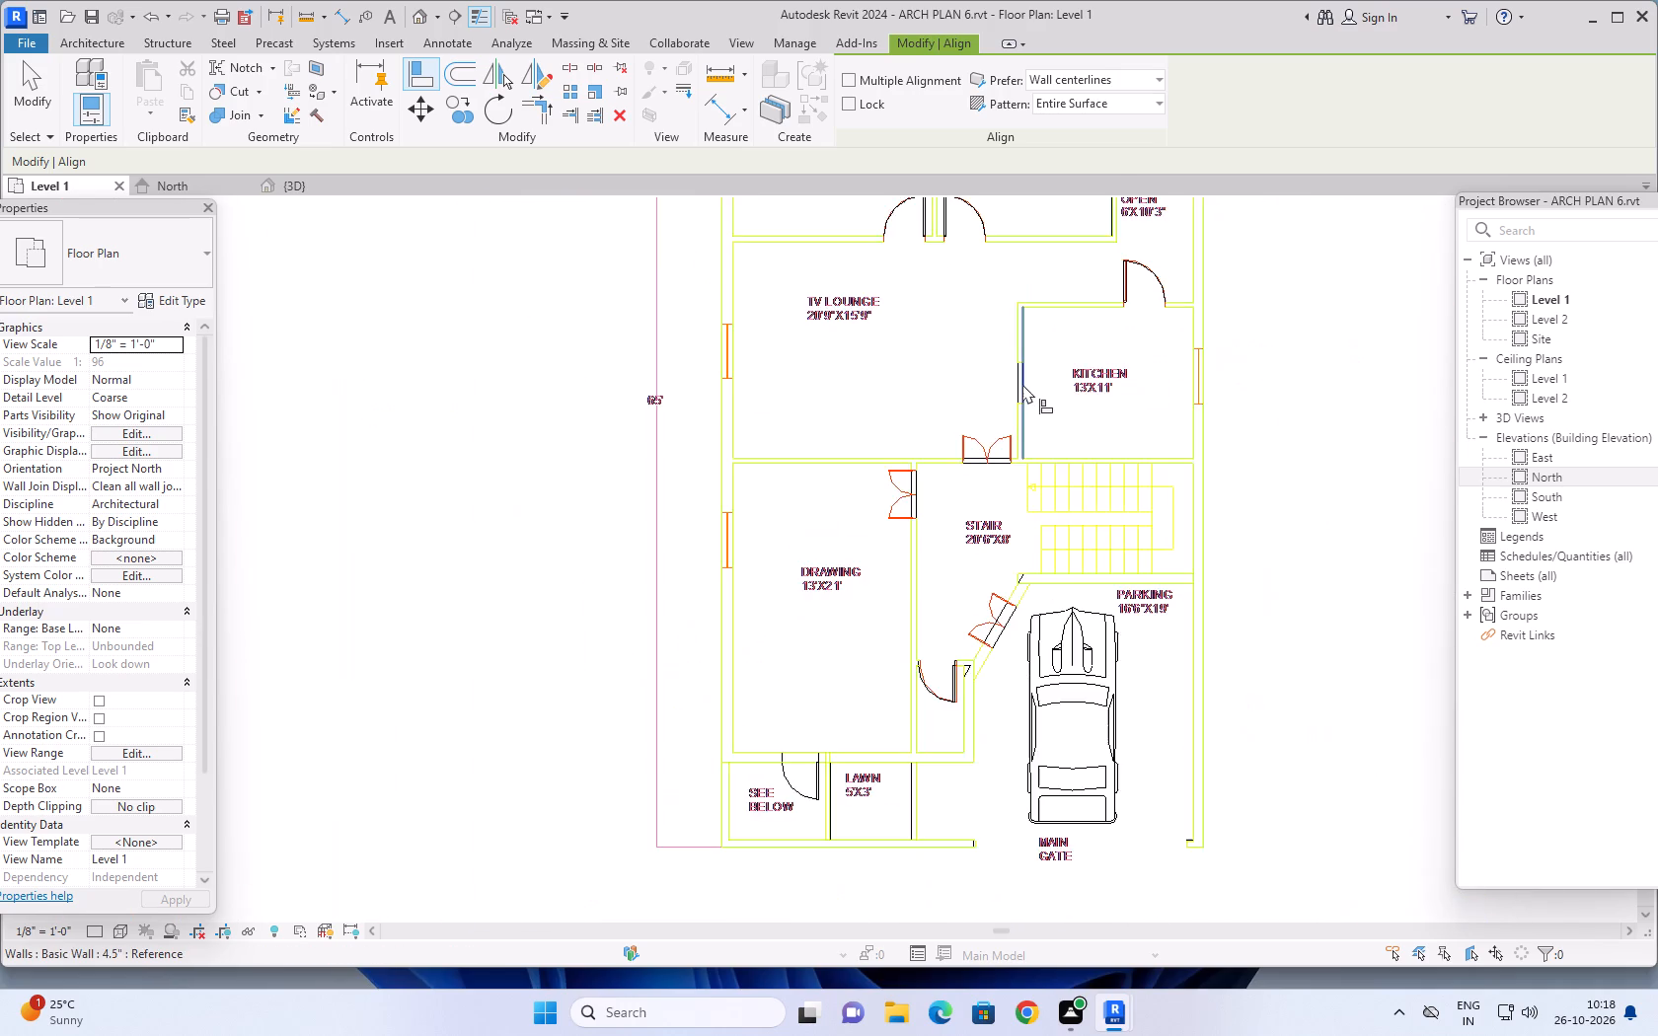
scroll(1022, 384, "down", 6)
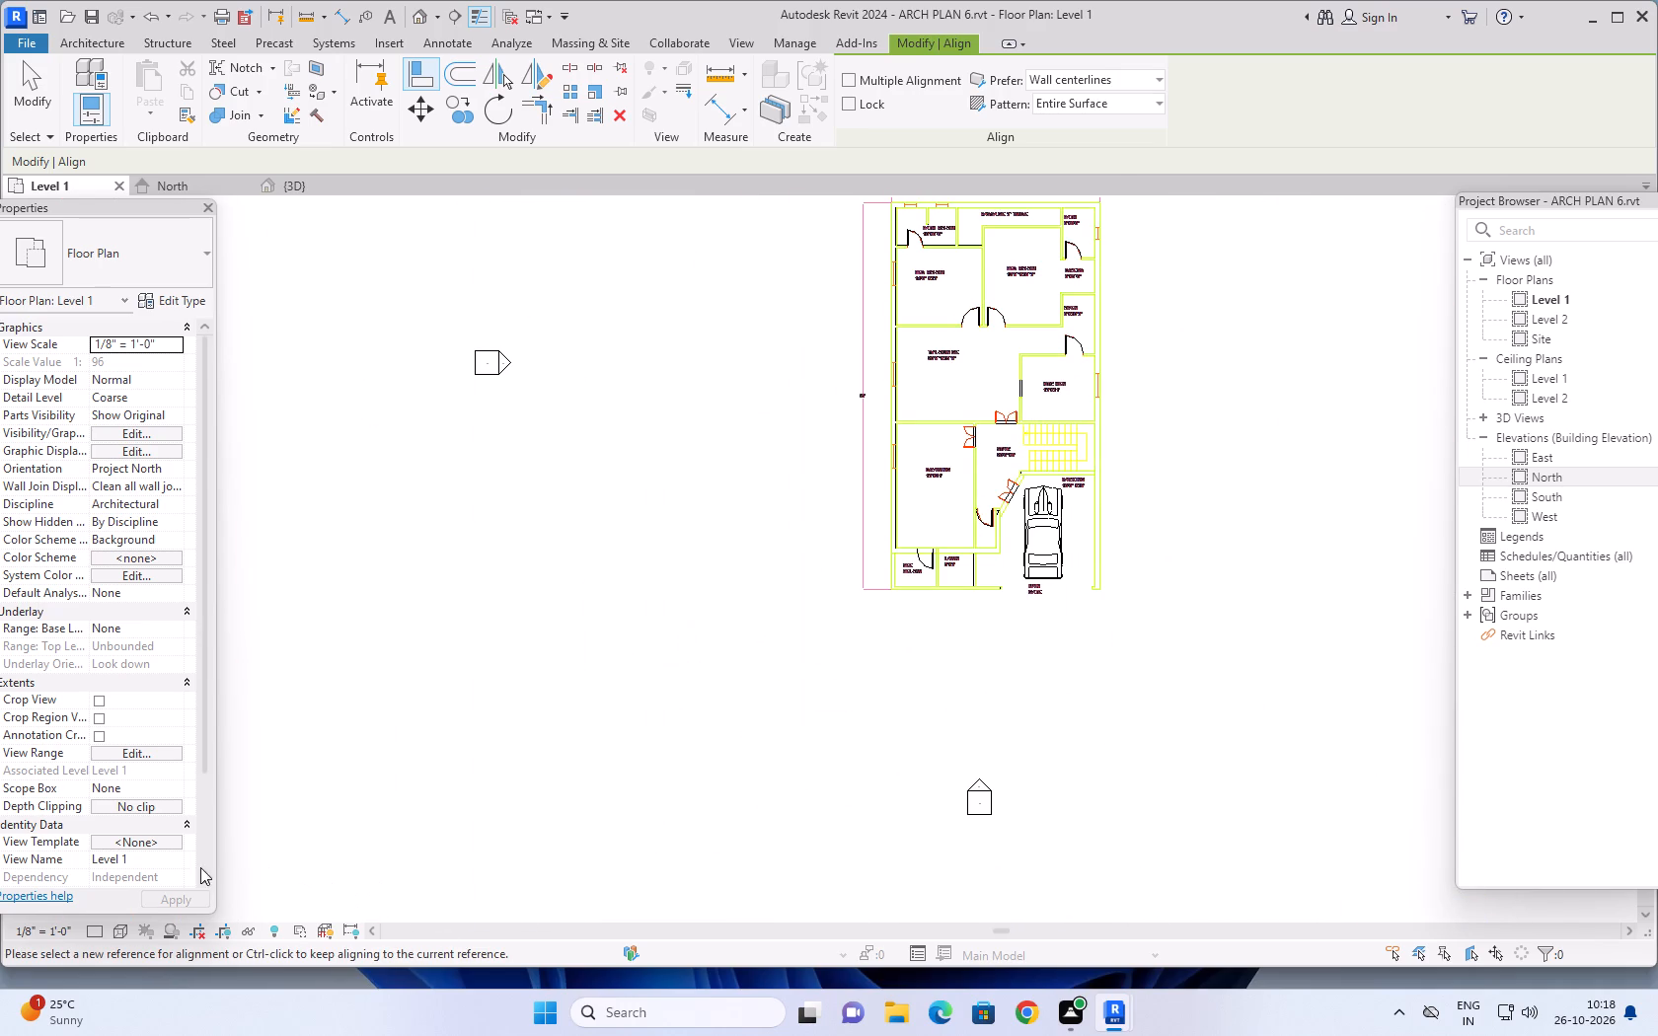
Set the Level 1 plan's visual style to Wireframe.
left_click(122, 932)
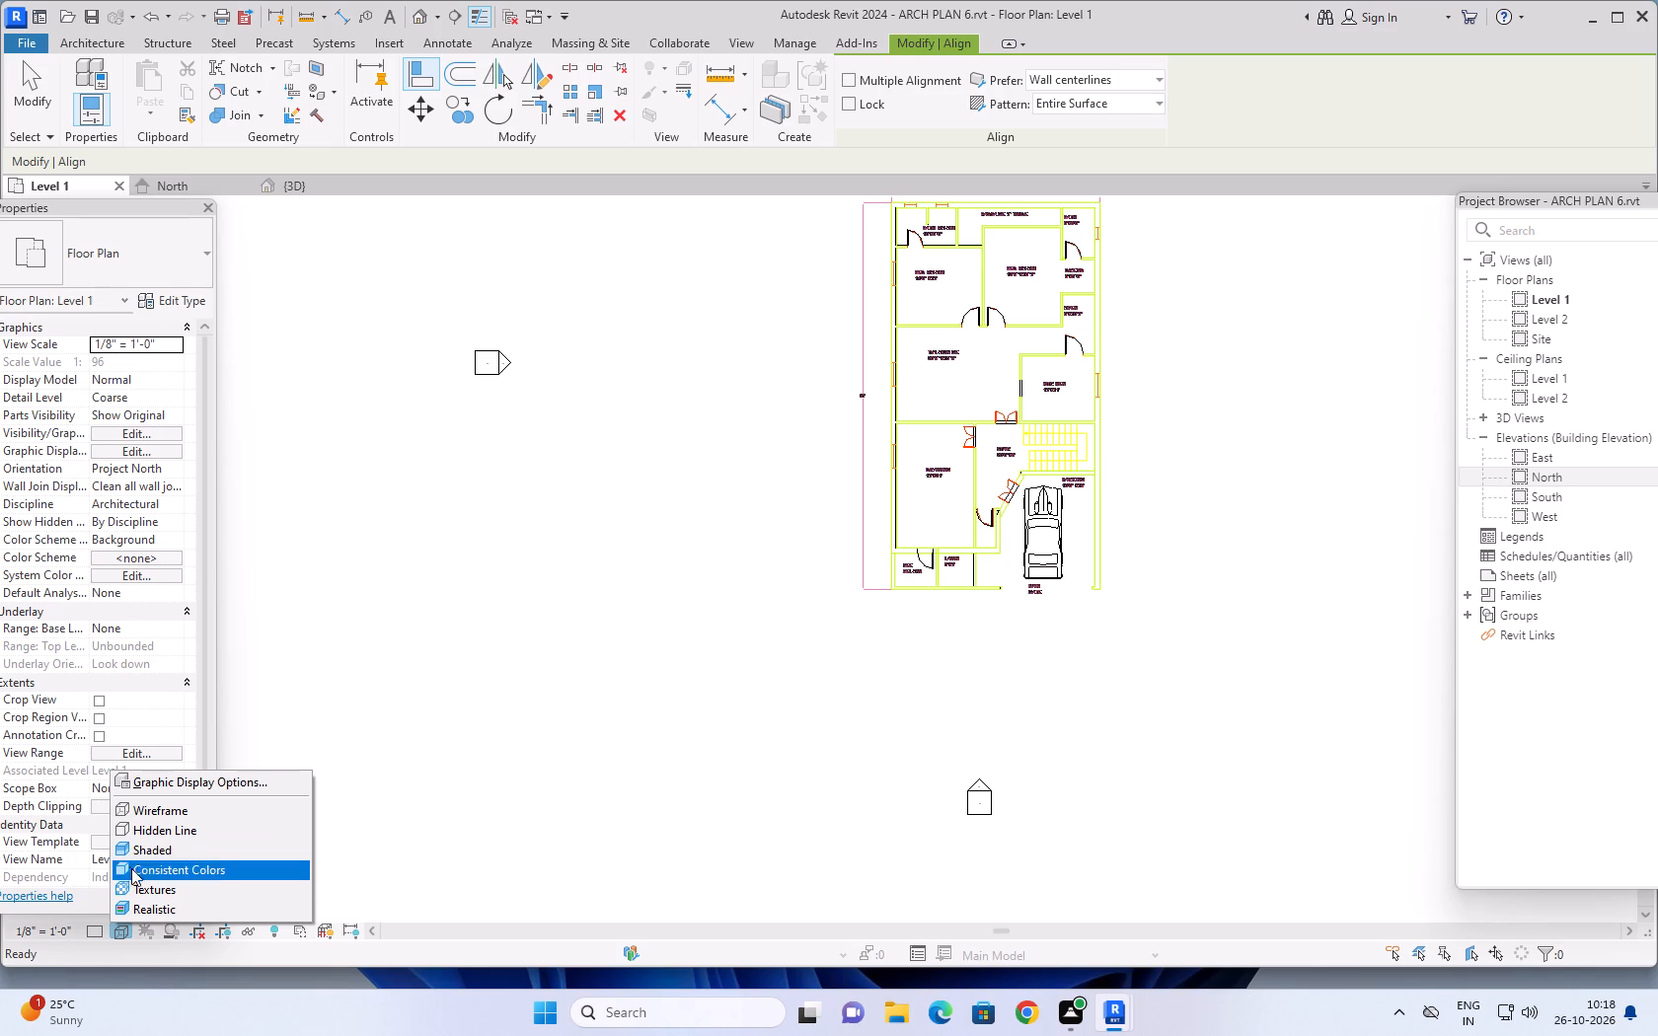
left_click(196, 812)
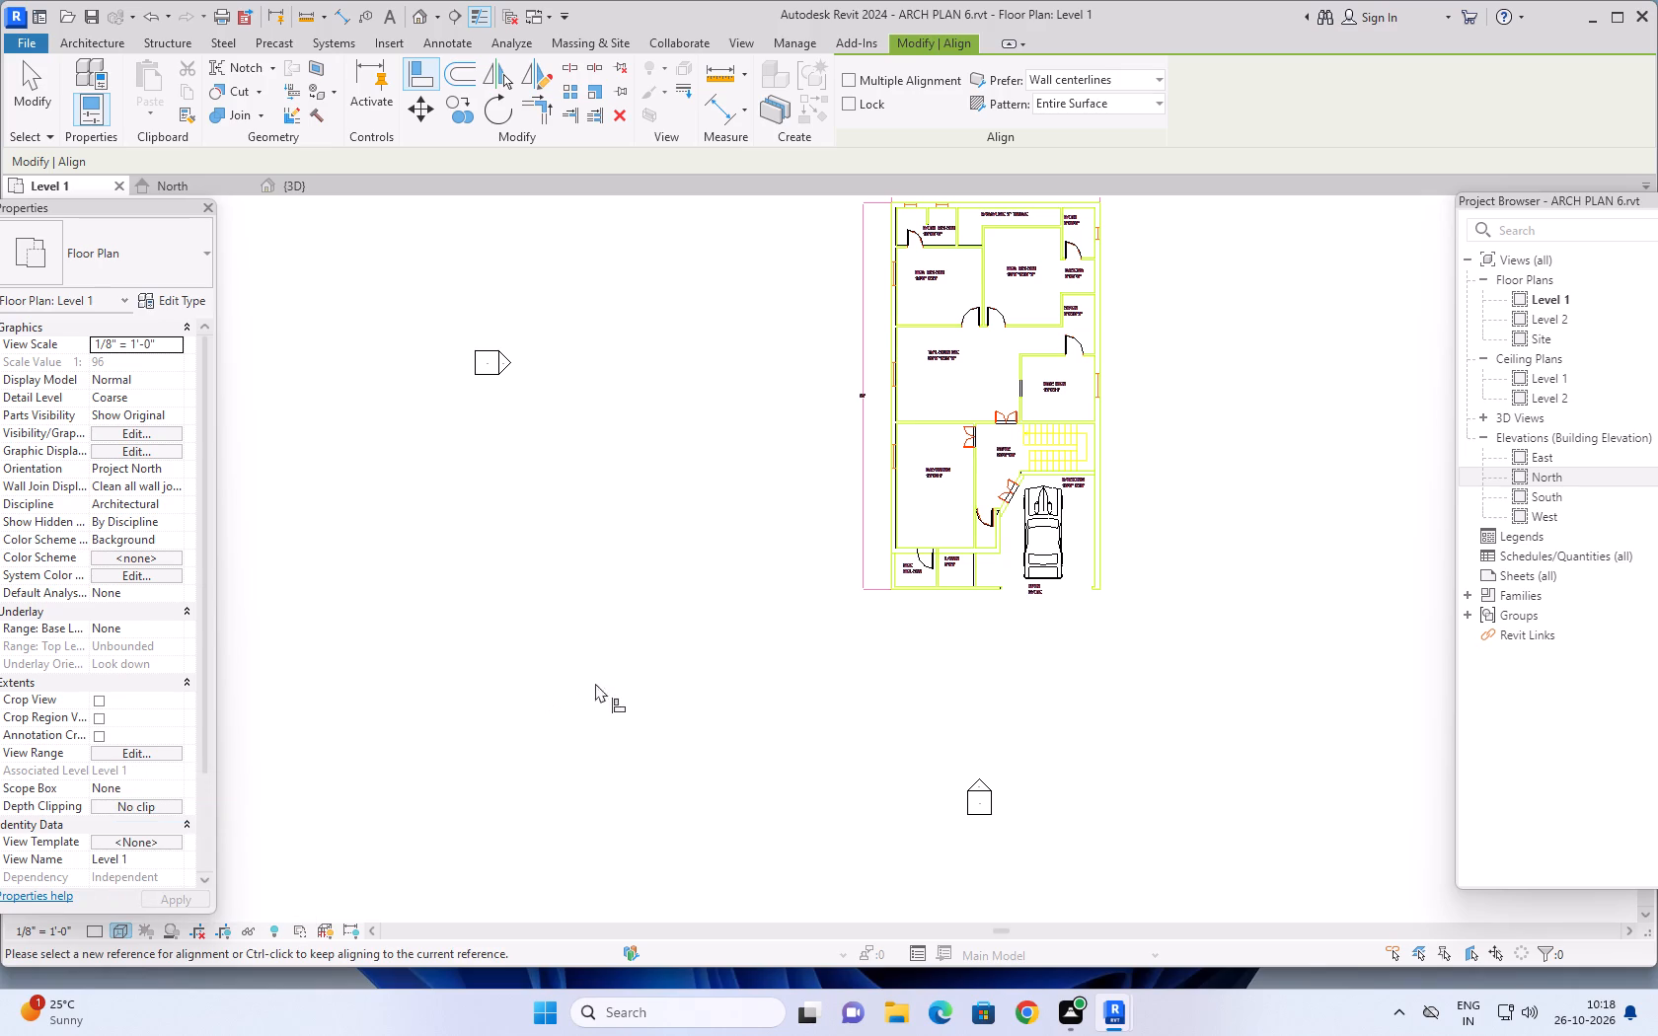
Start the Window tool and duplicate the Fixed 36" x 48" type under the name 4'X4'.
middle_click_drag(725, 662, 607, 757)
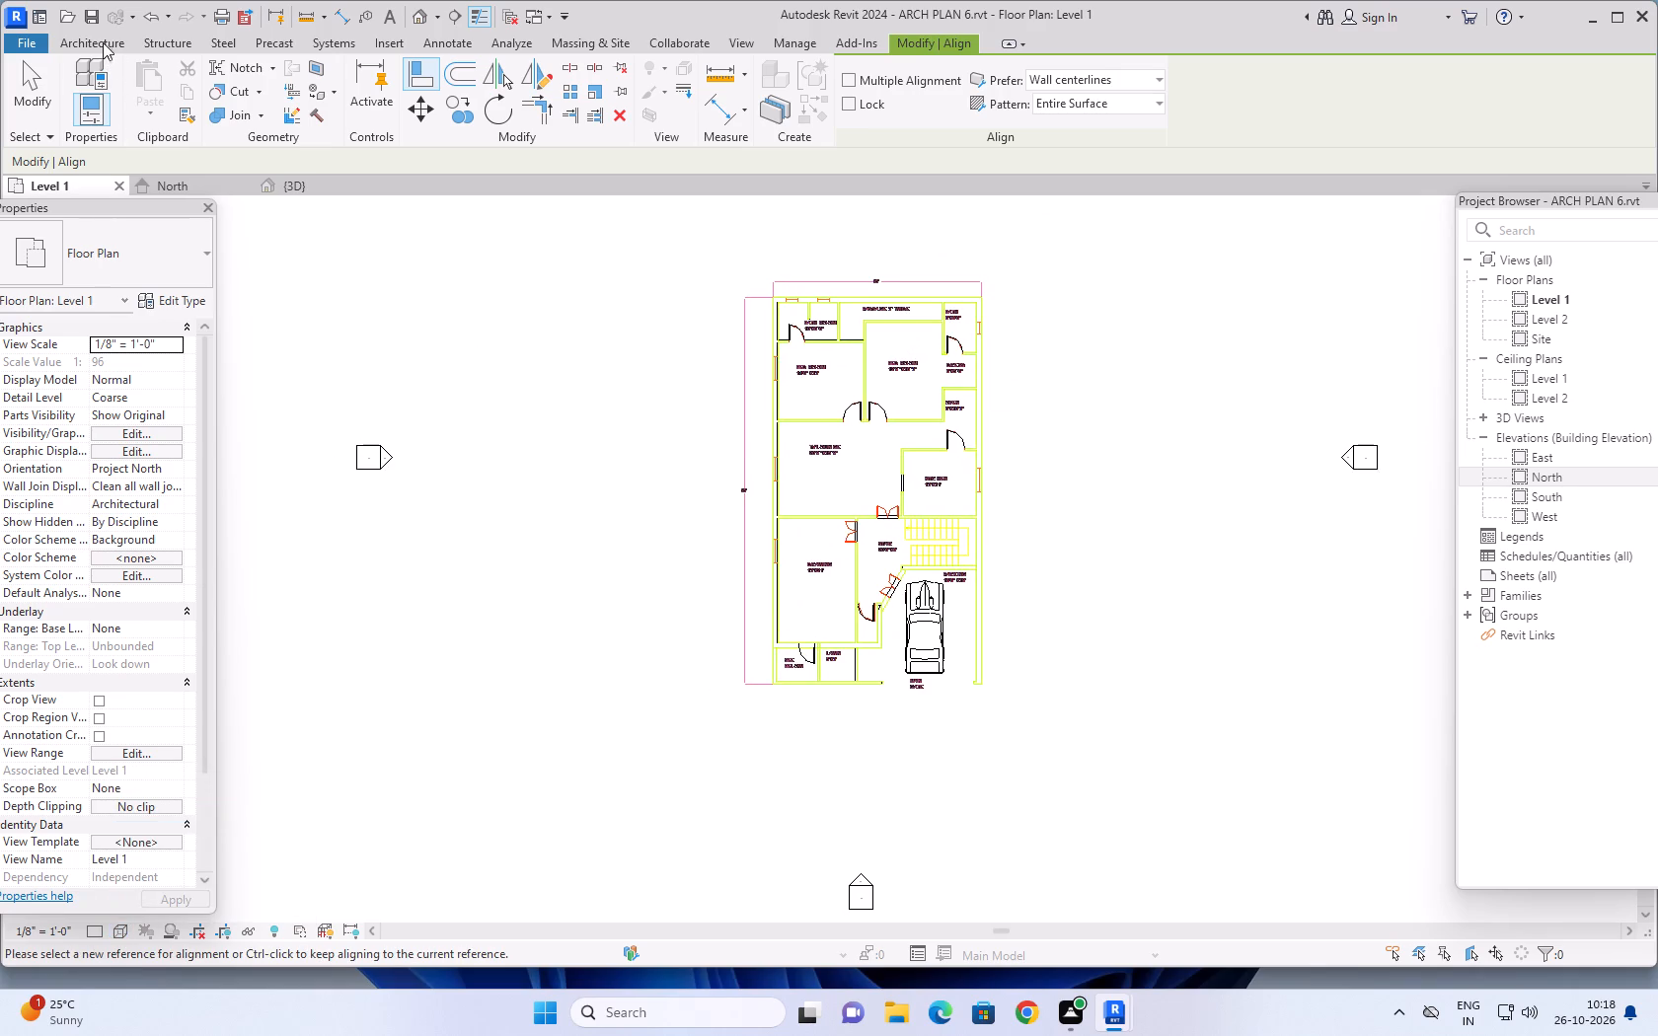
left_click(117, 41)
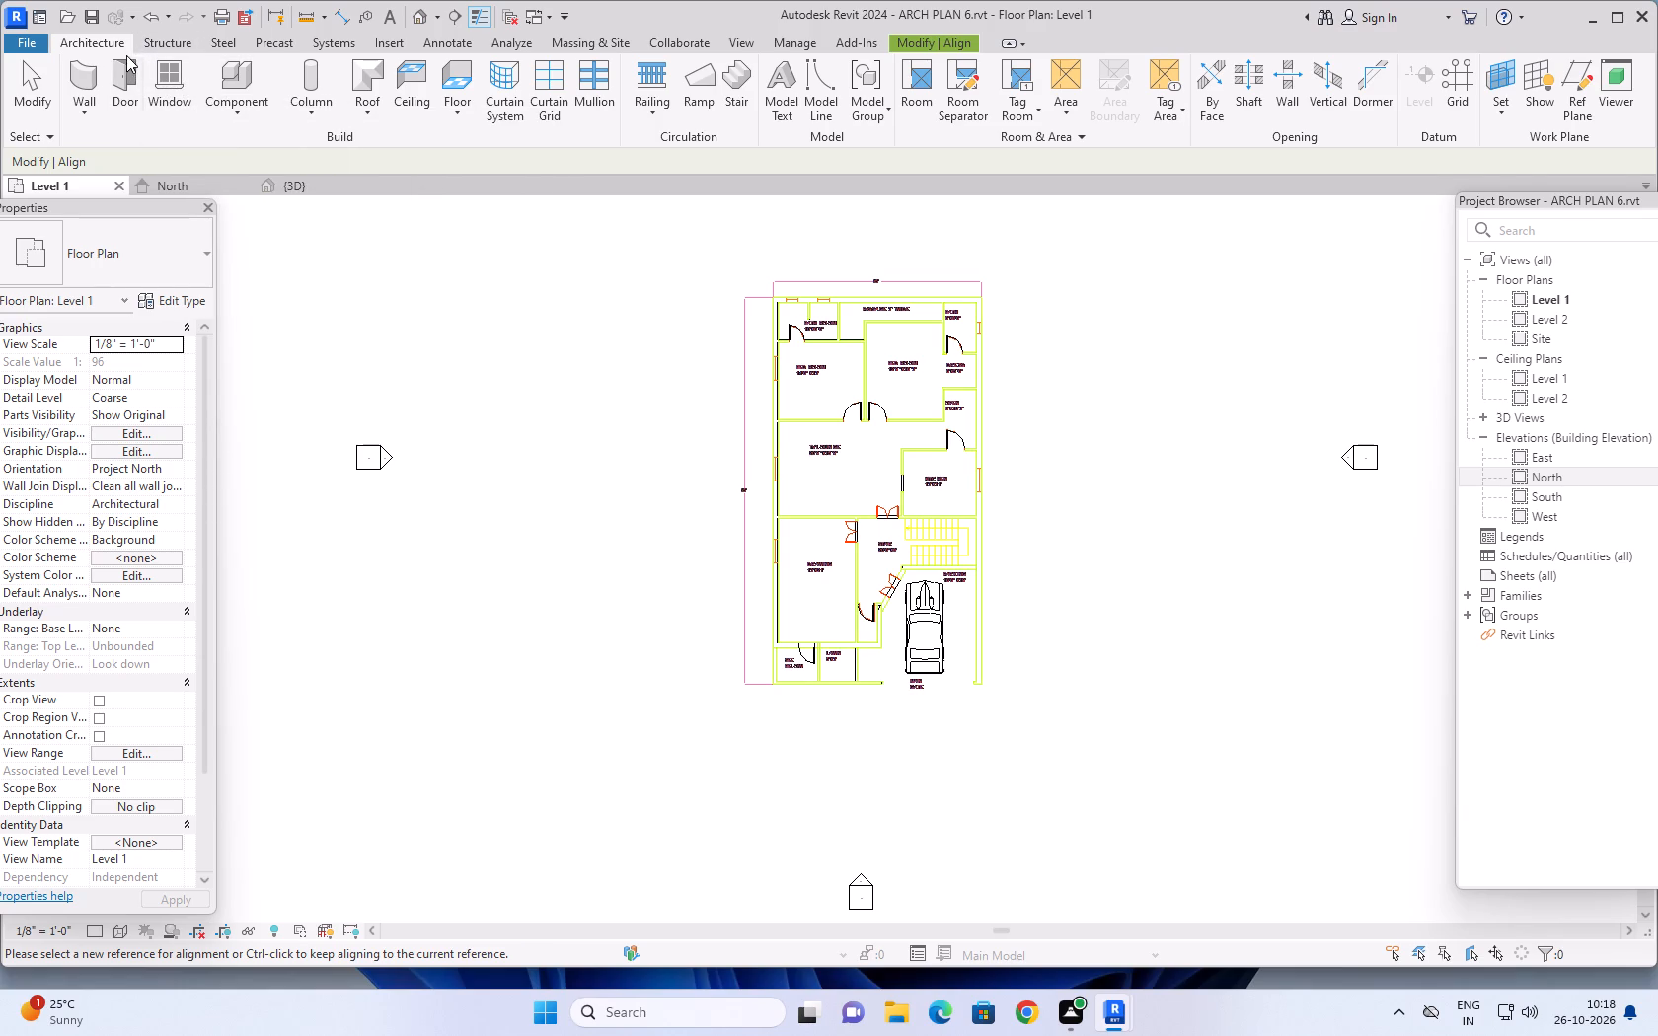
left_click(156, 71)
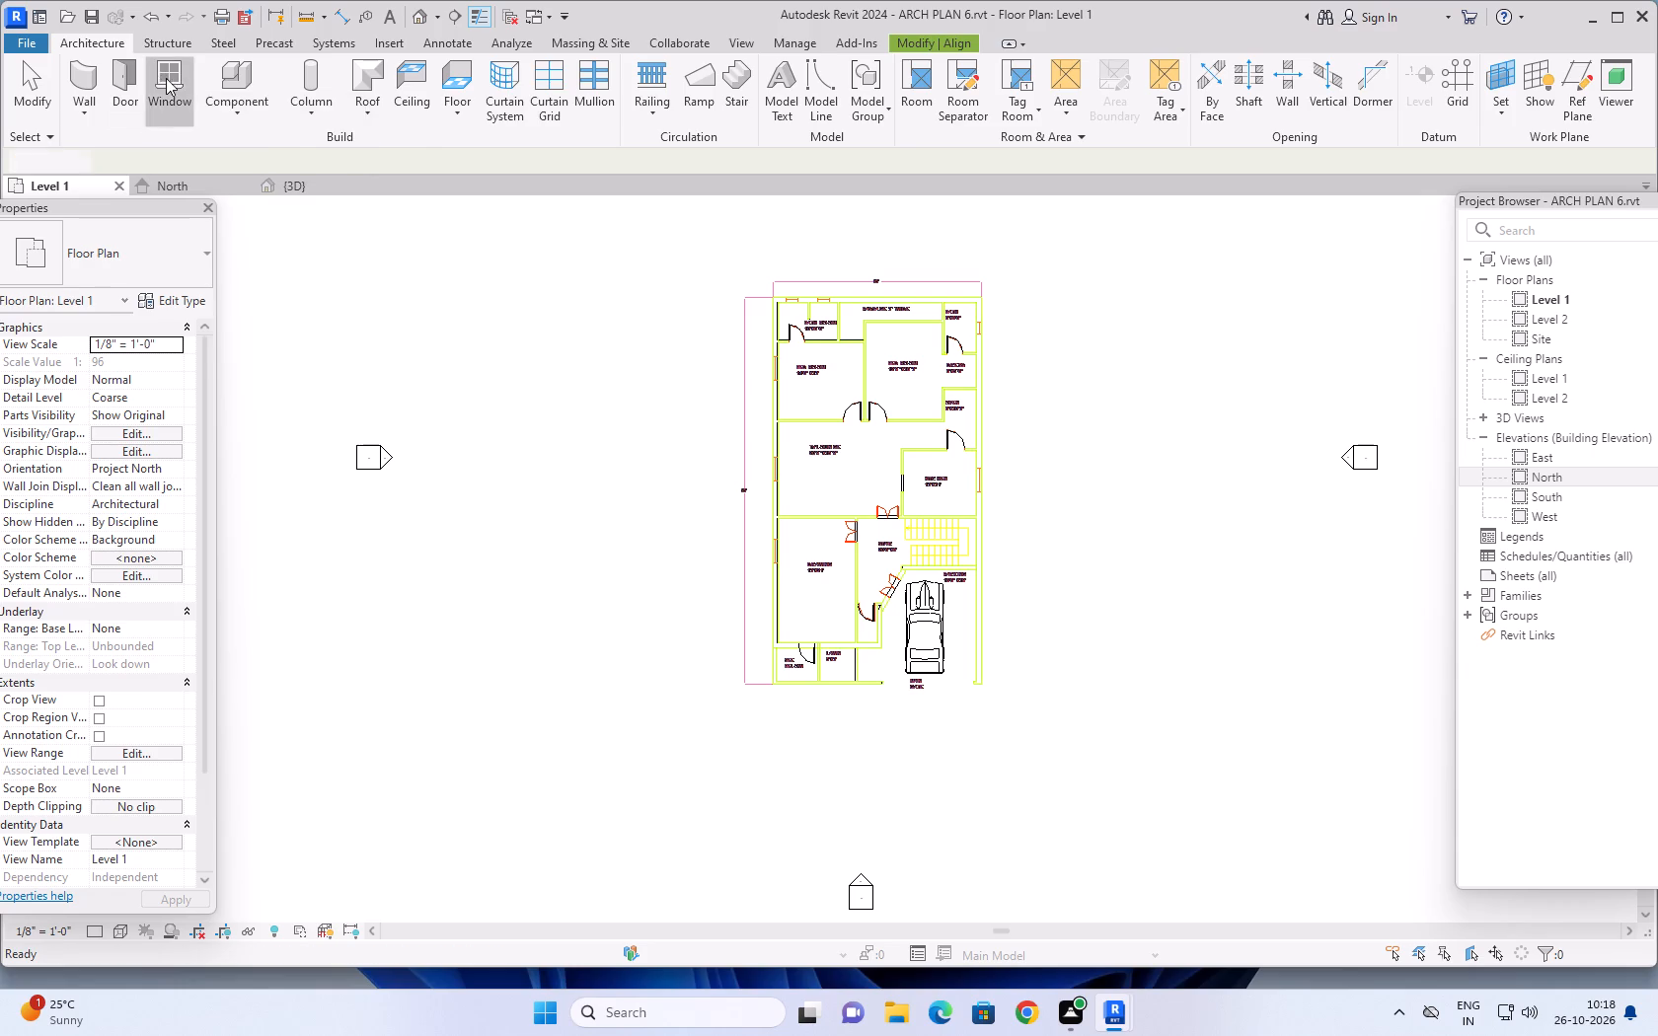
left_click(177, 302)
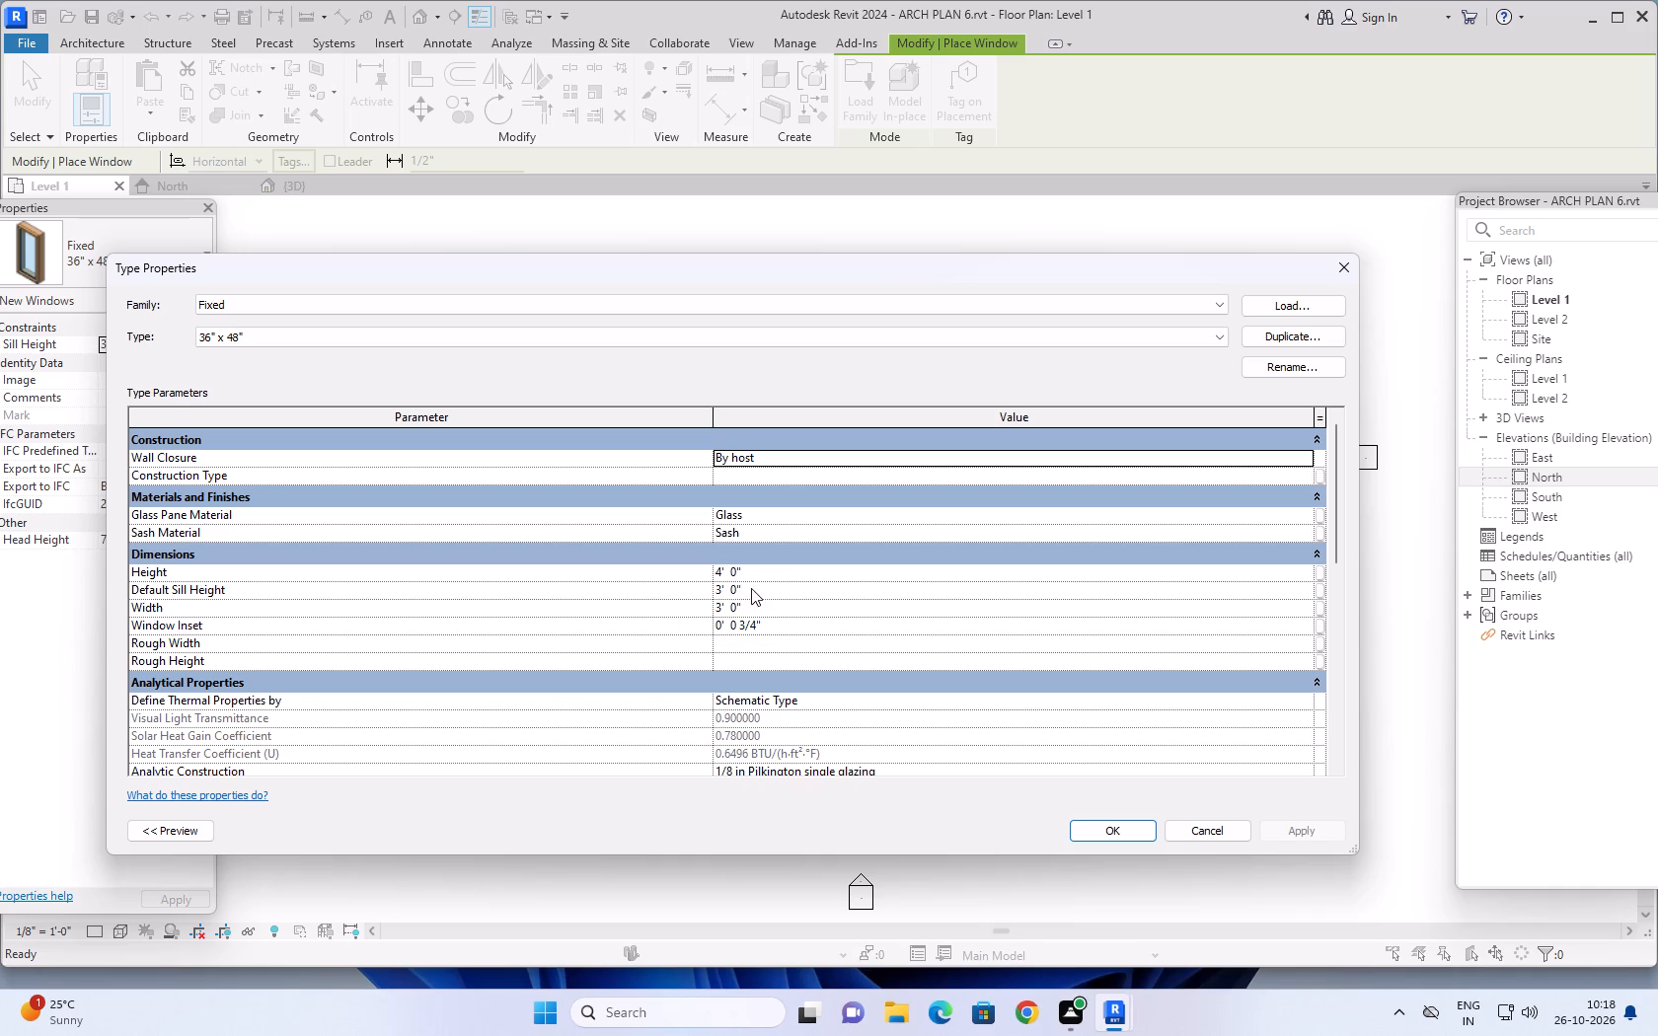
left_click(1263, 333)
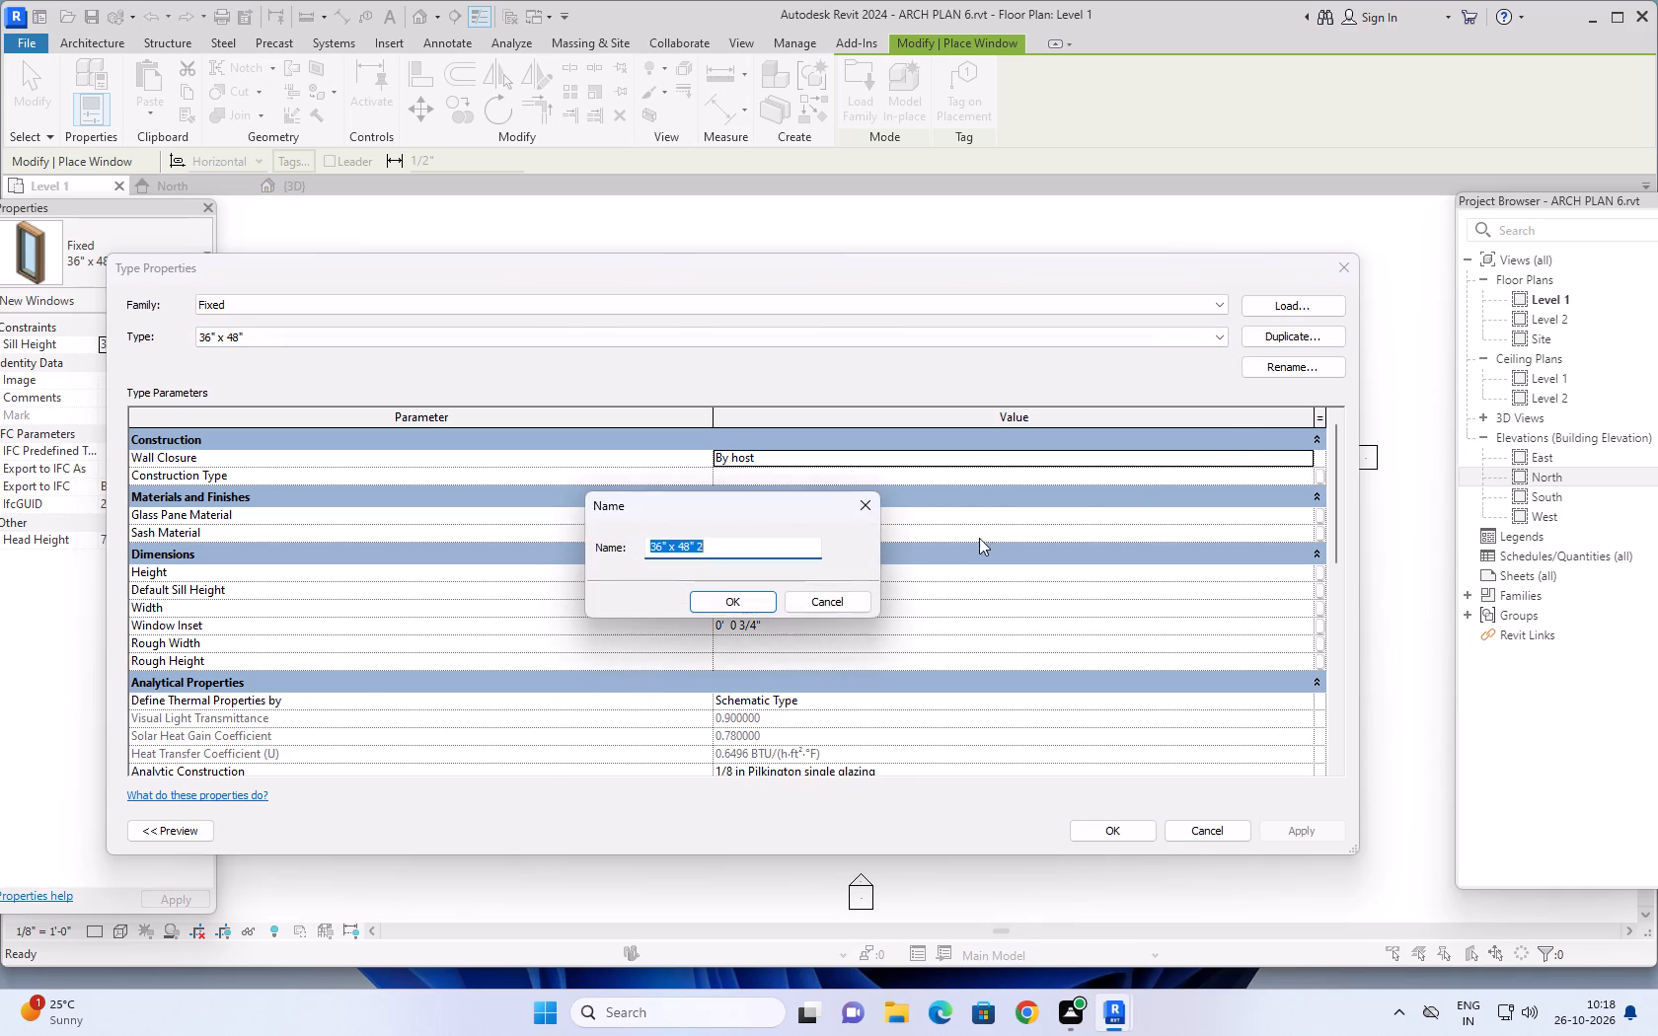
type("4'")
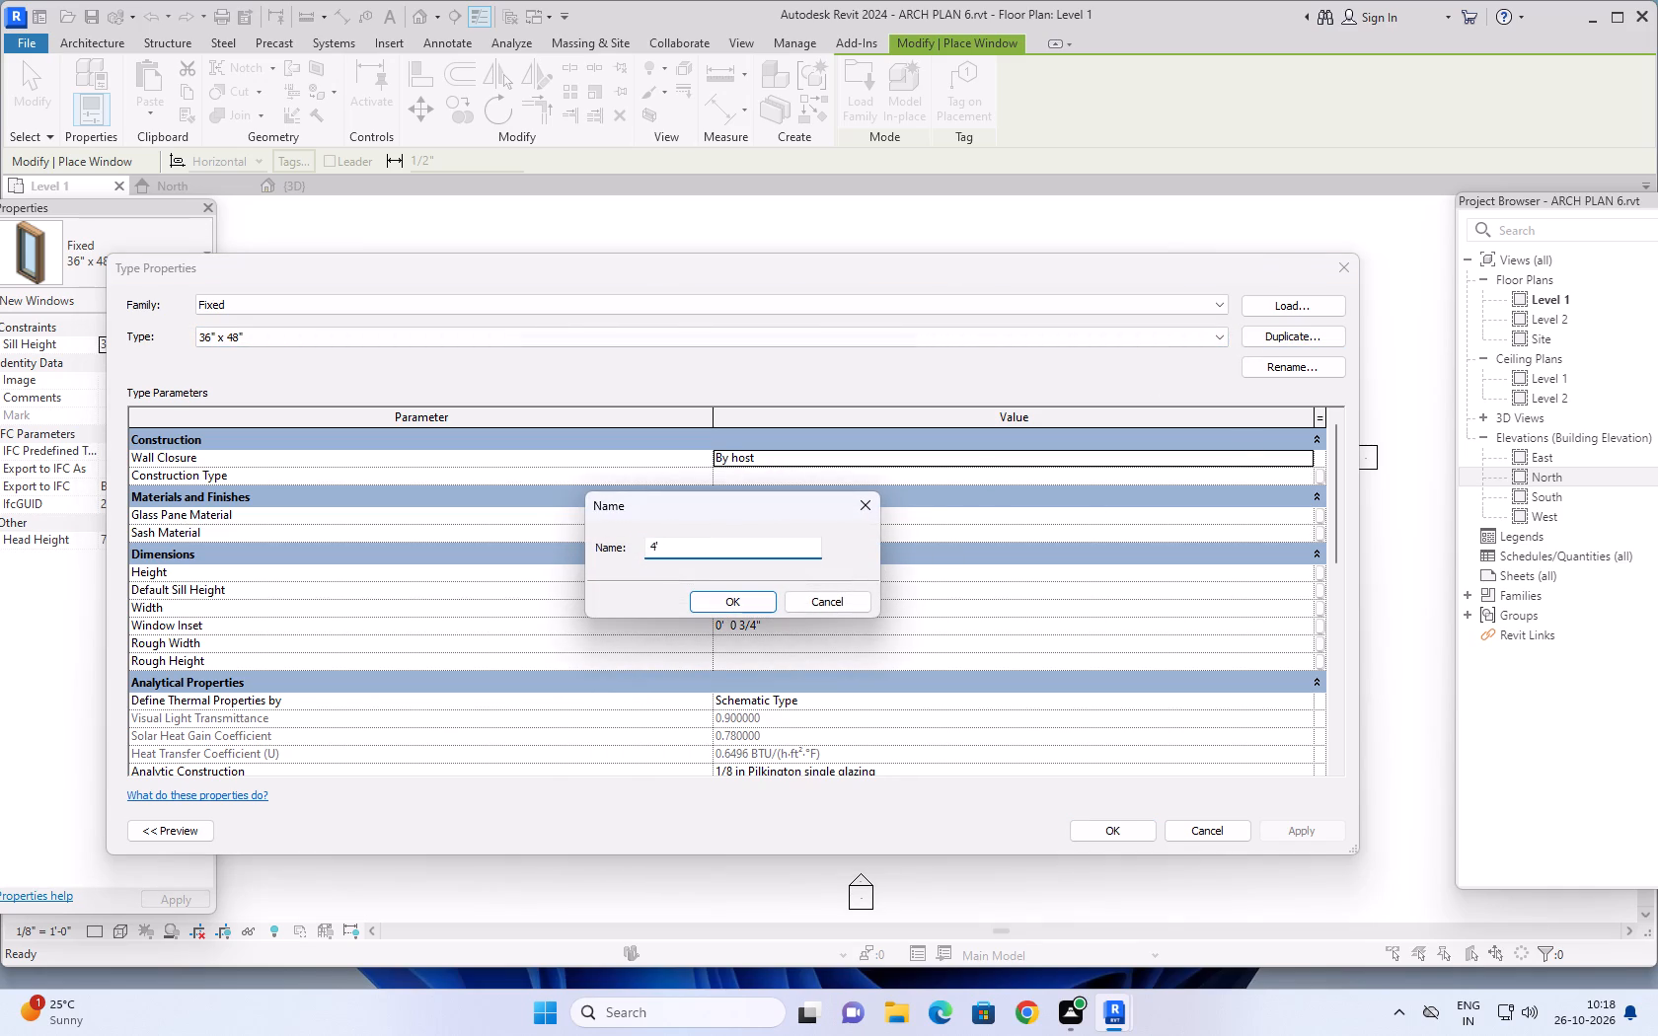
type("X4'")
key("Return")
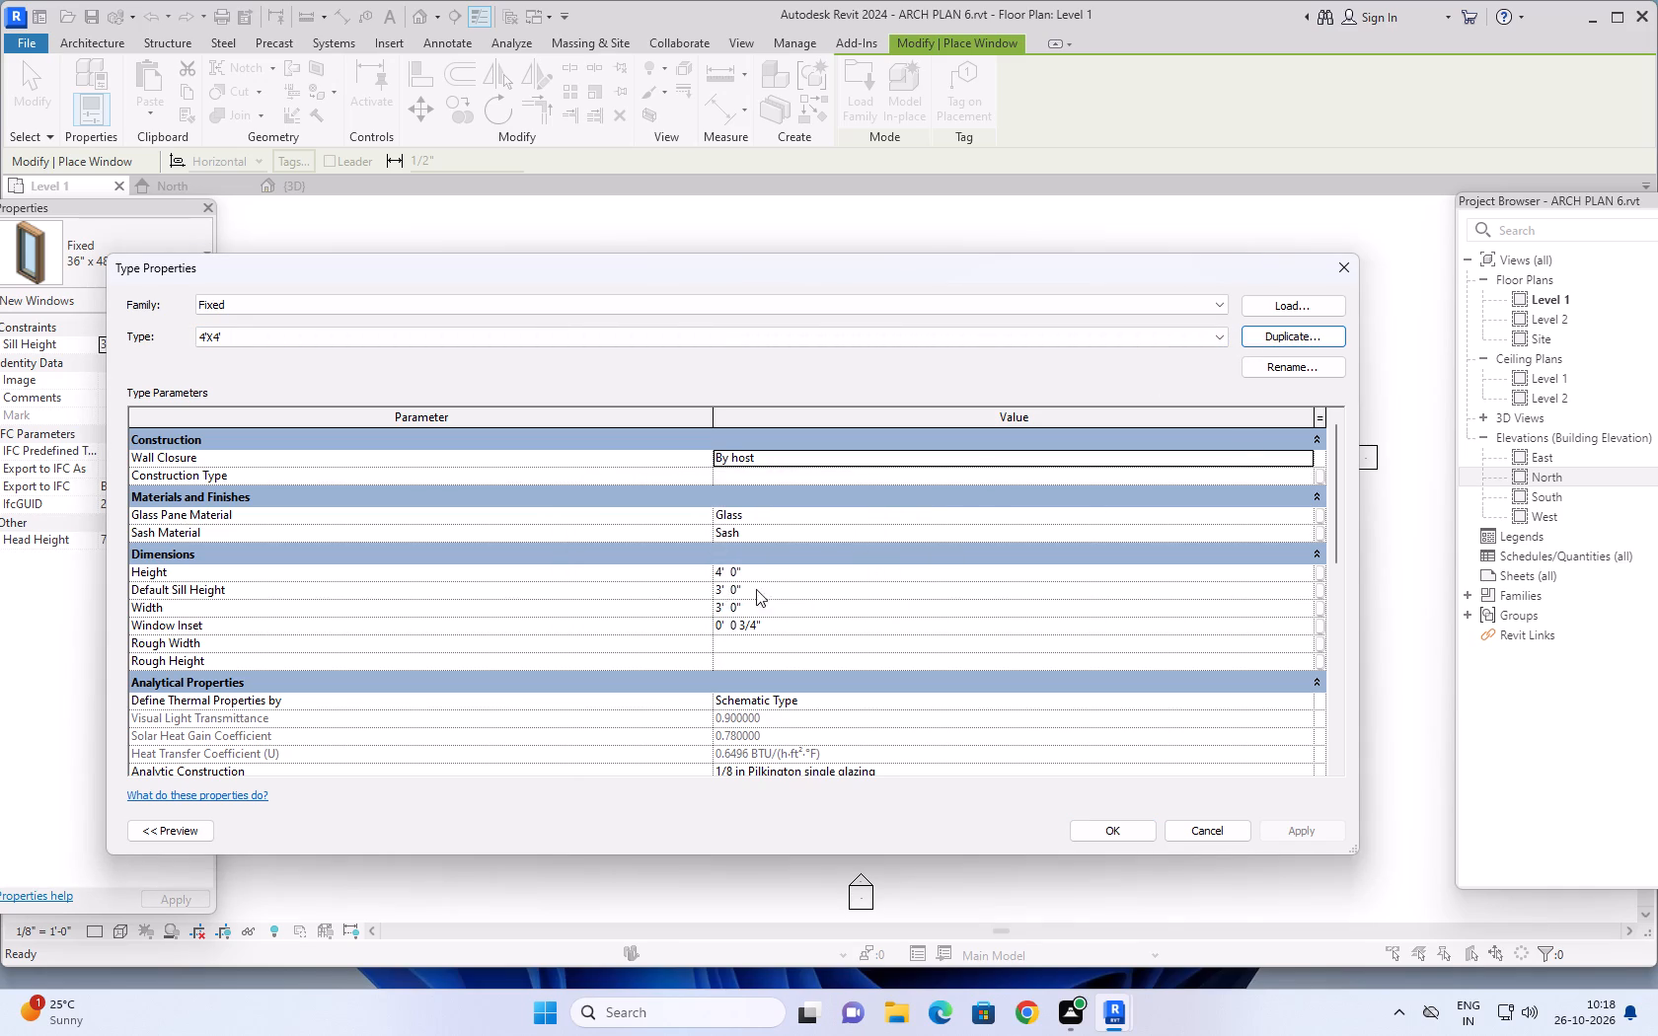
Set the 4'X4' window type's width to 4' and apply the type properties.
left_click(767, 587)
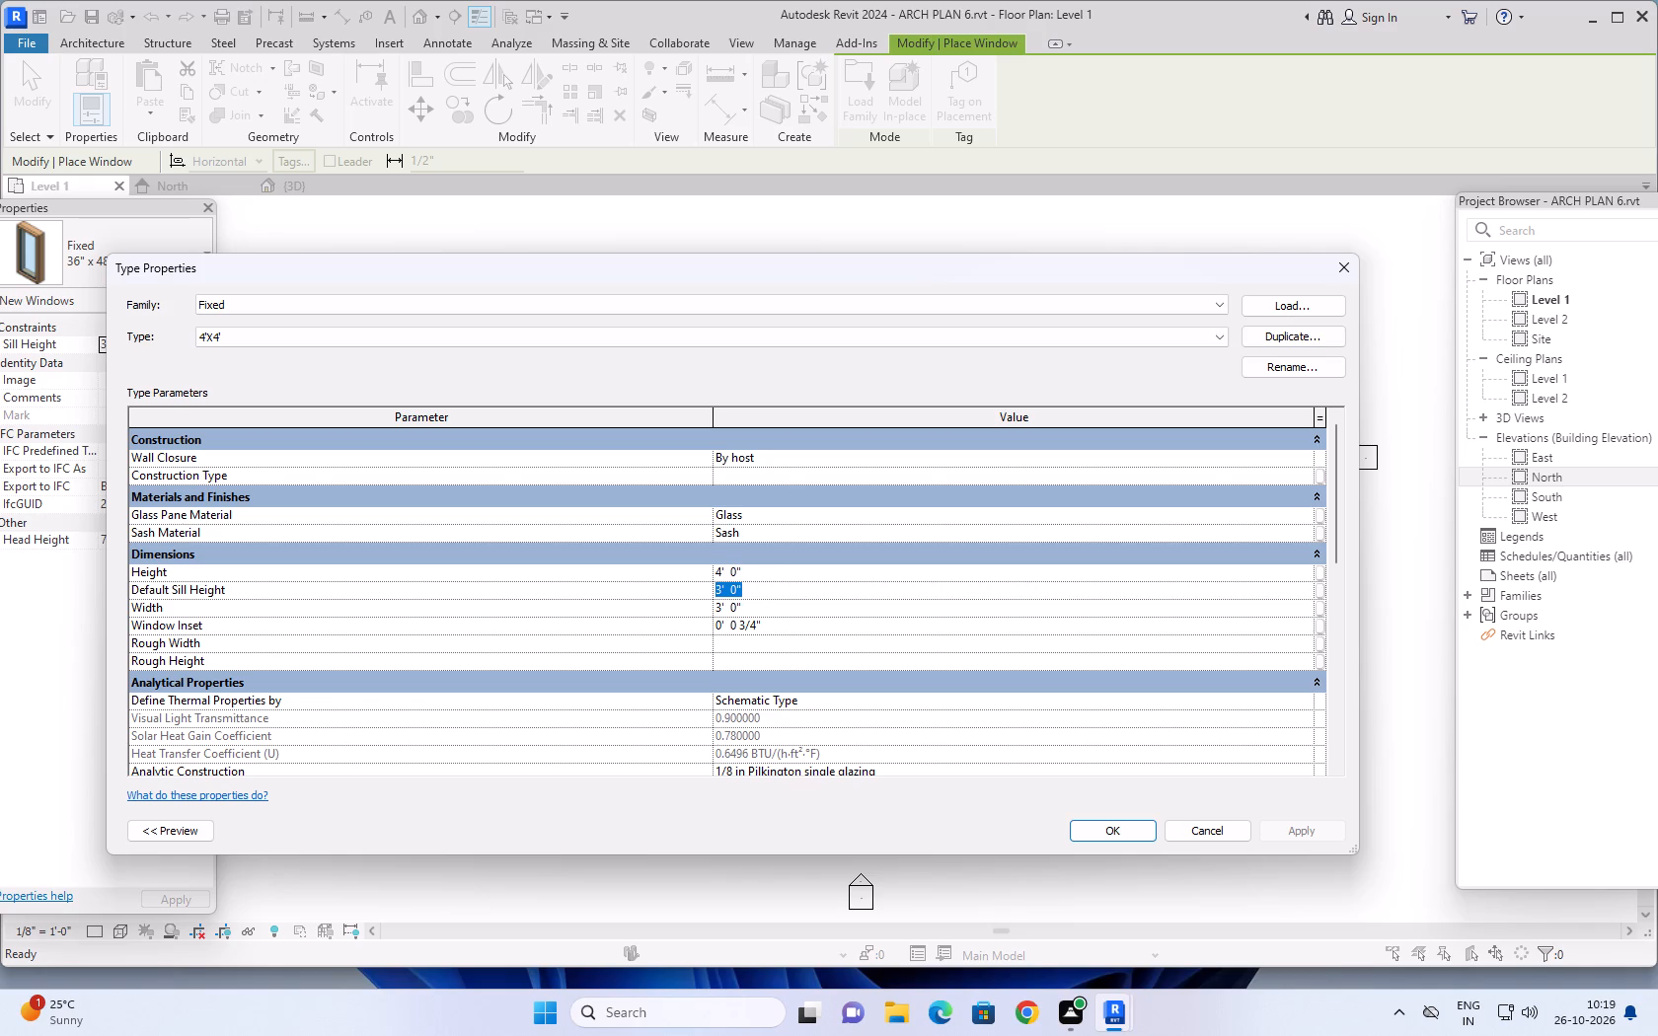
left_click(788, 603)
type("4'")
key("Return")
scroll(817, 618, "down", 3)
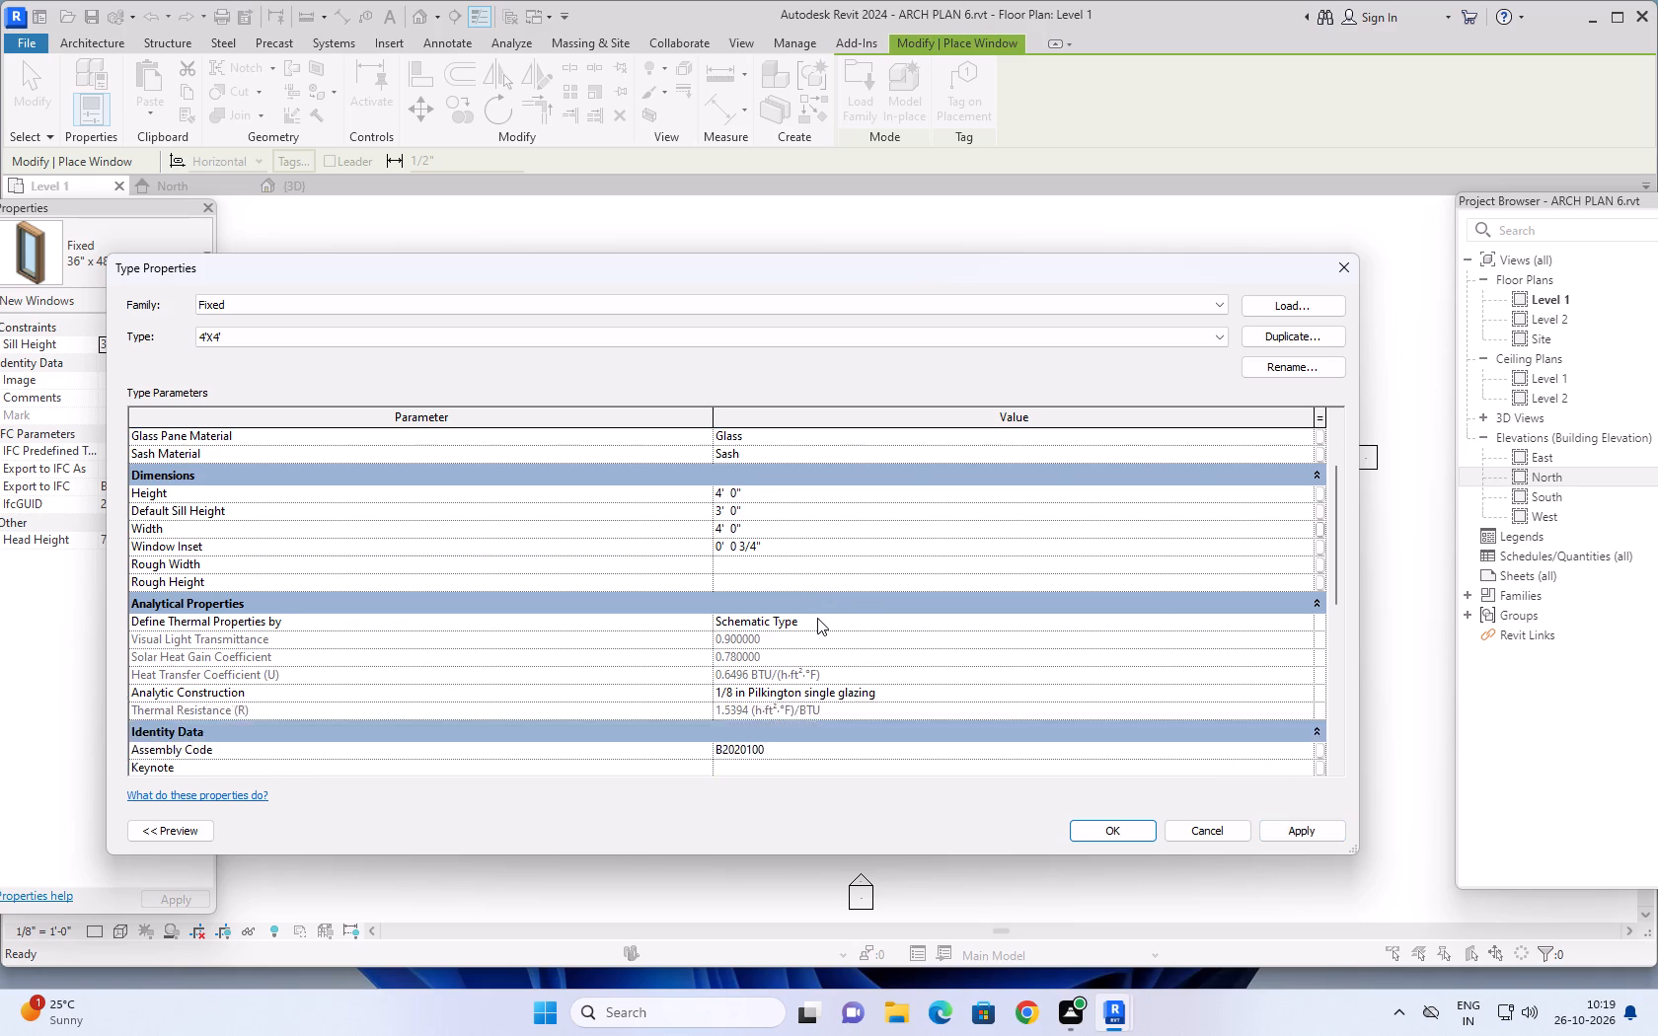
scroll(817, 618, "down", 9)
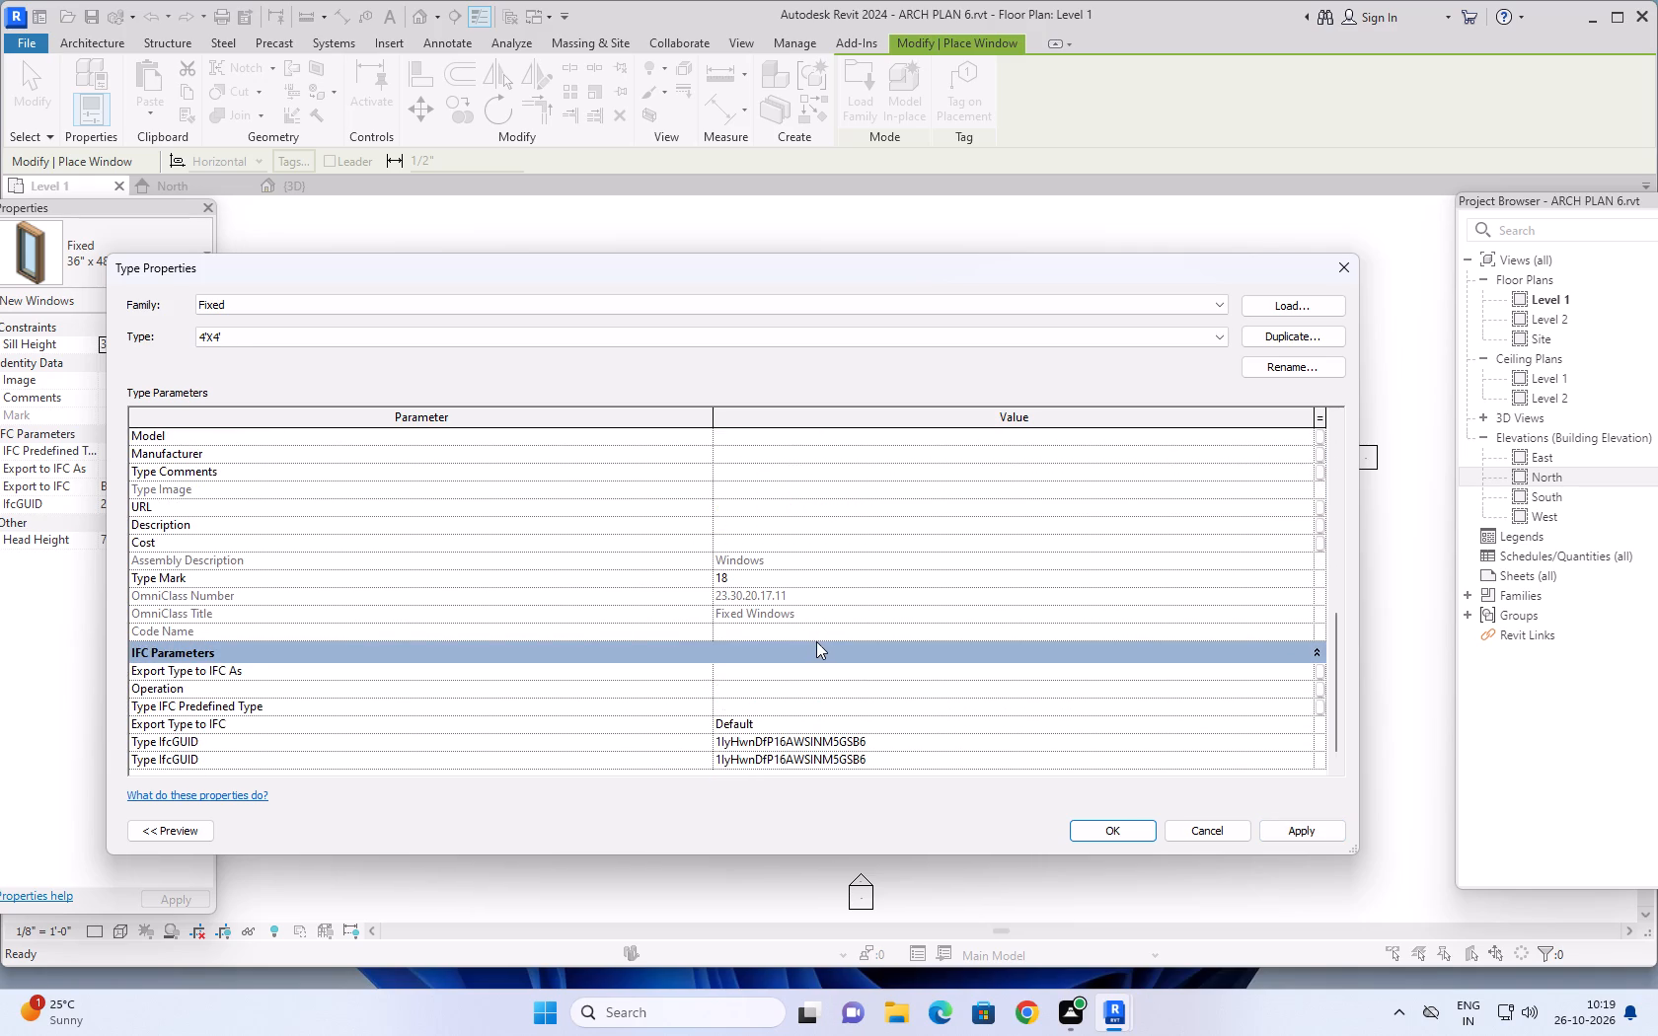
scroll(812, 635, "up", 2)
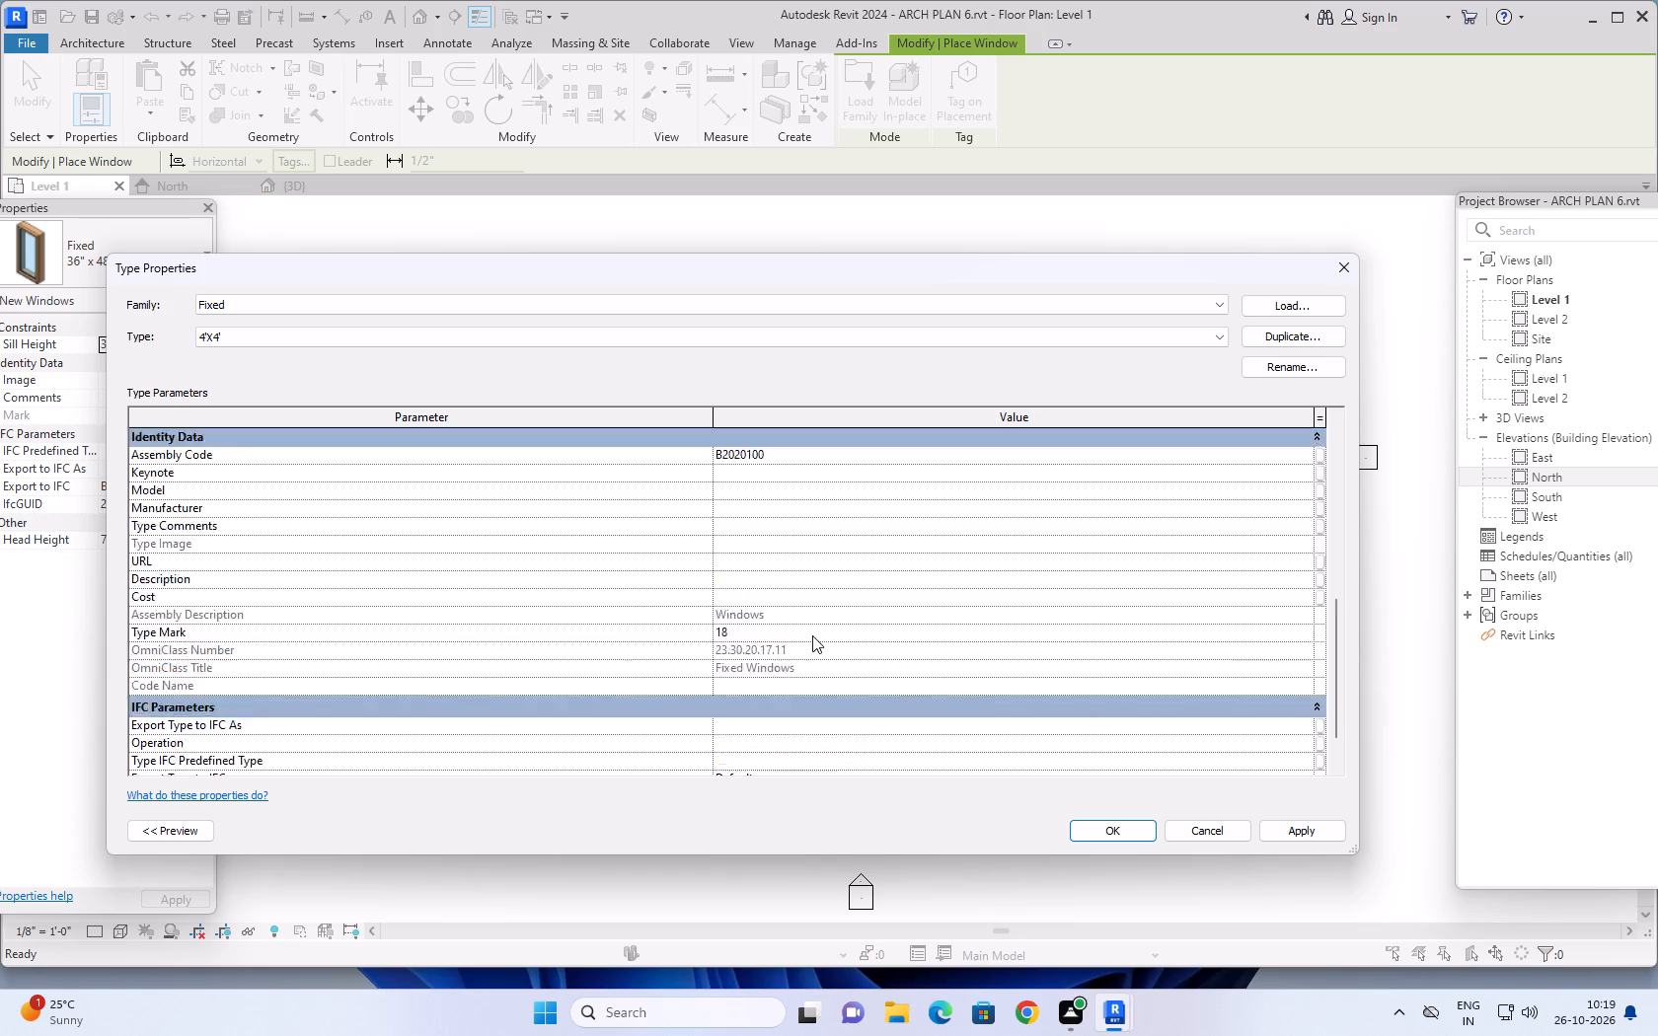
scroll(812, 635, "up", 11)
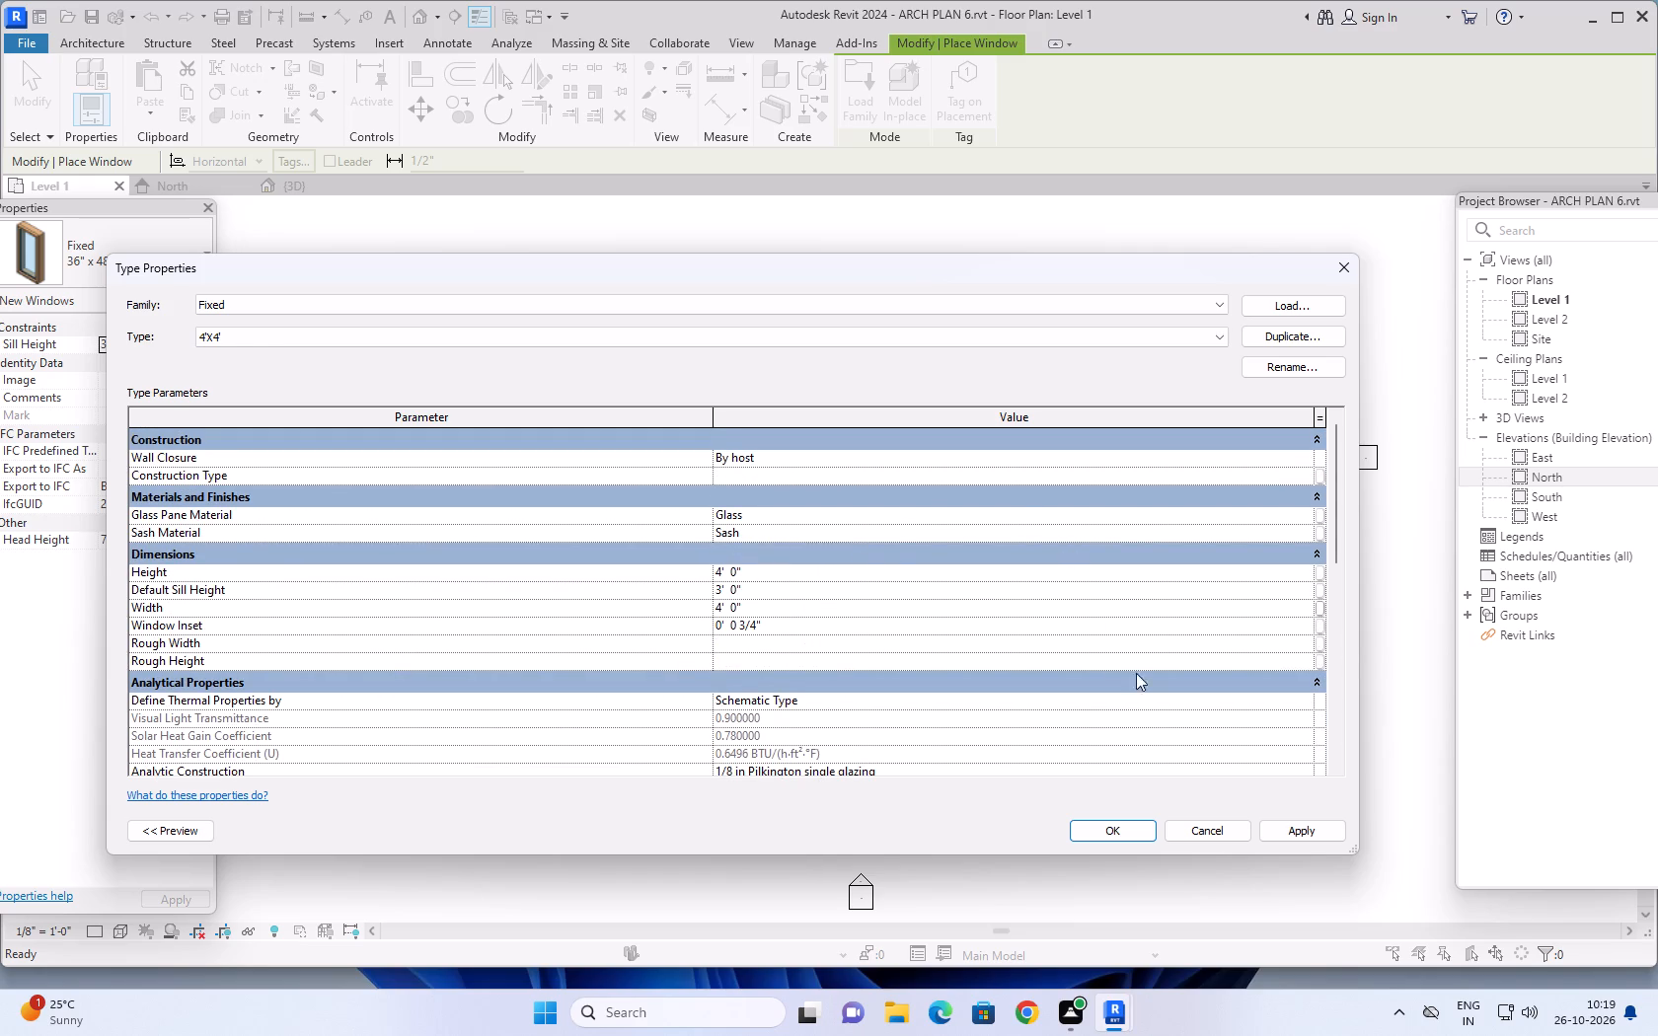
left_click(1303, 836)
left_click(1112, 830)
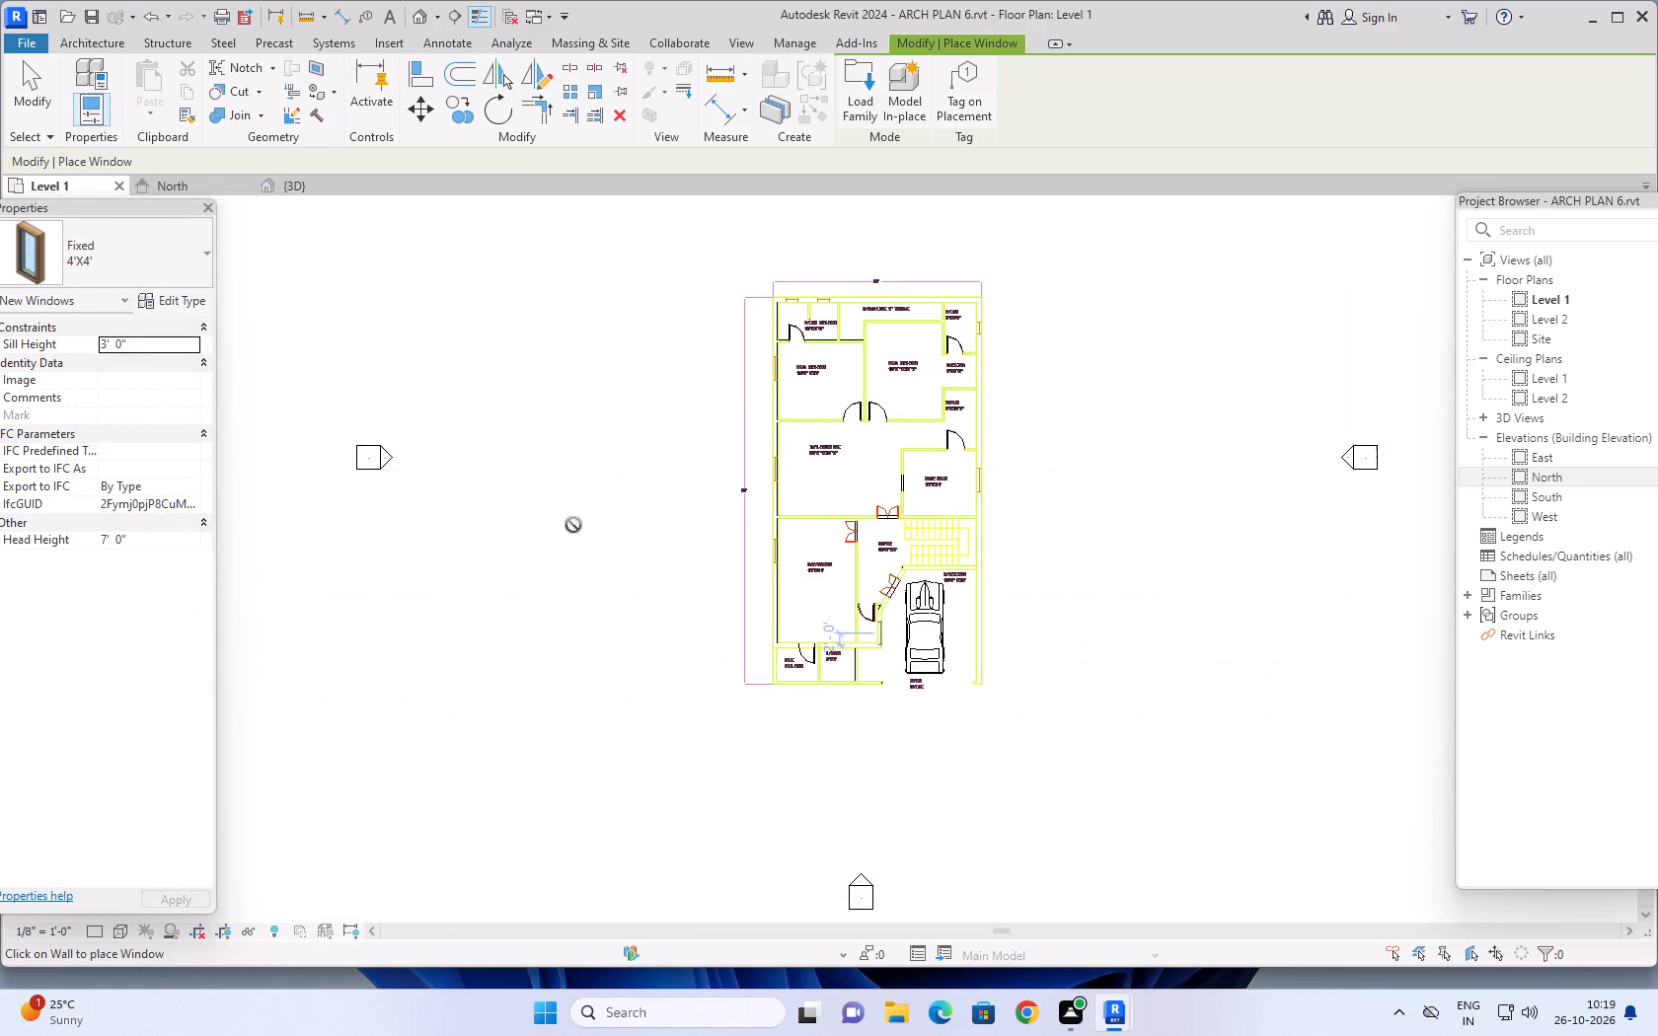
Switch to the Window-Casement-Double 34" x 36" type and duplicate it under the name 4'X4'.
scroll(775, 369, "up", 10)
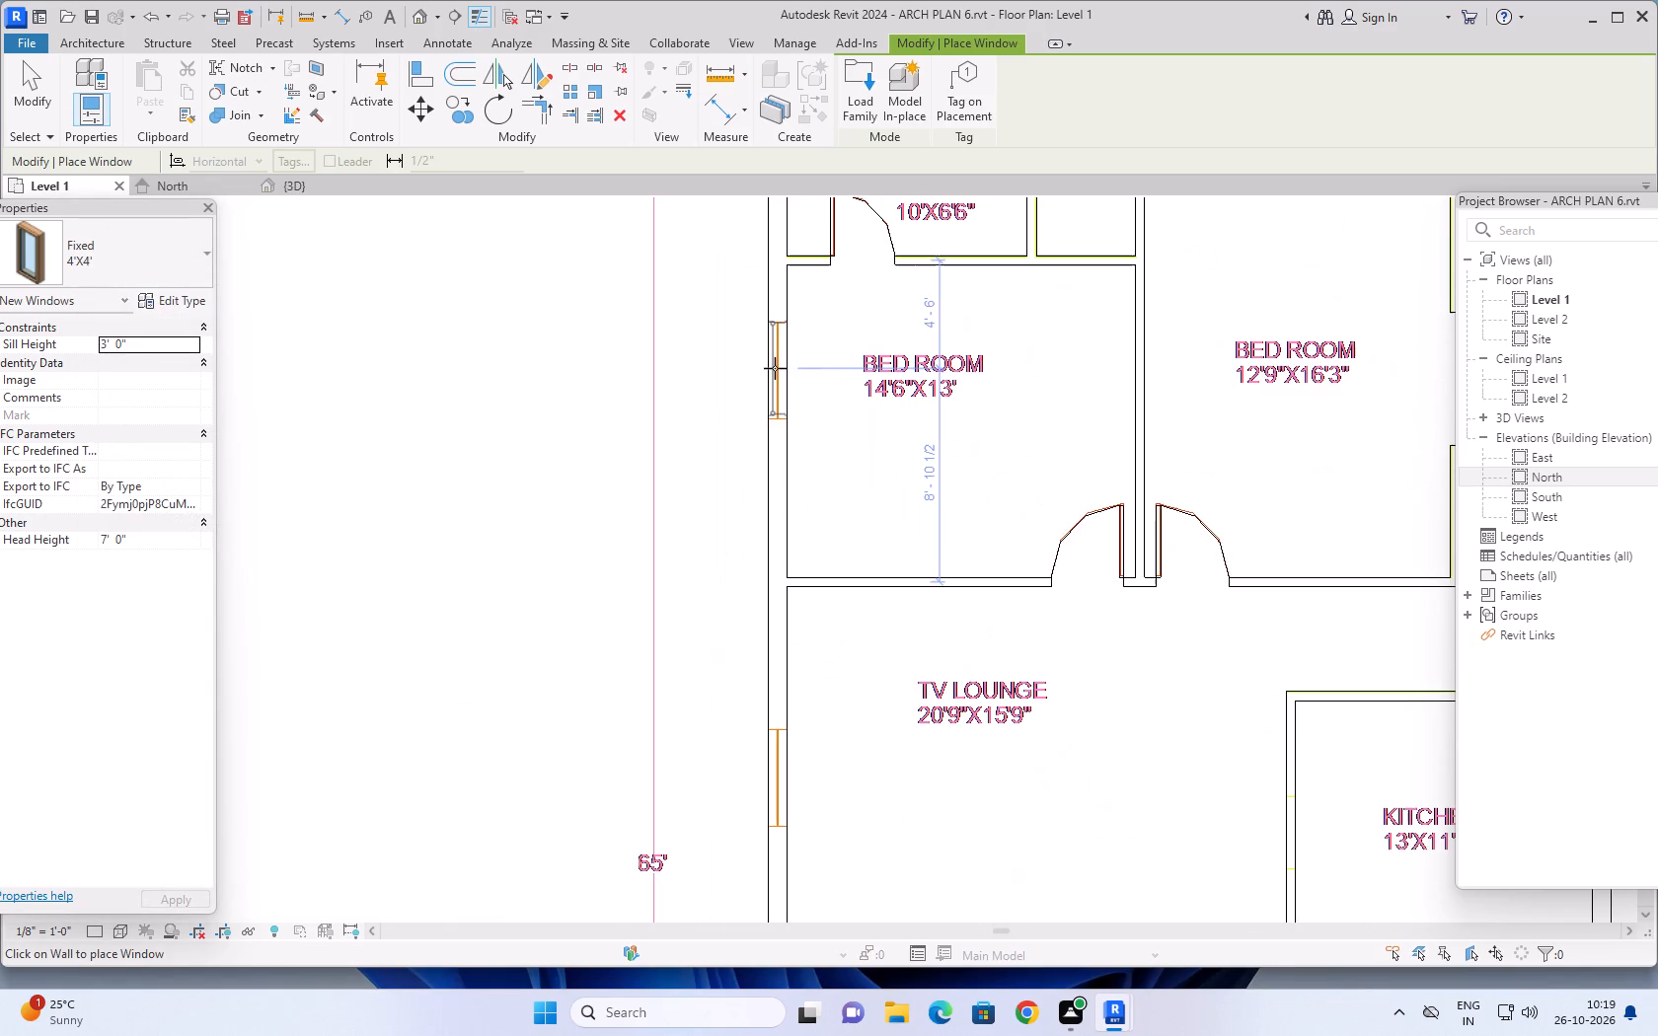
scroll(776, 366, "up", 2)
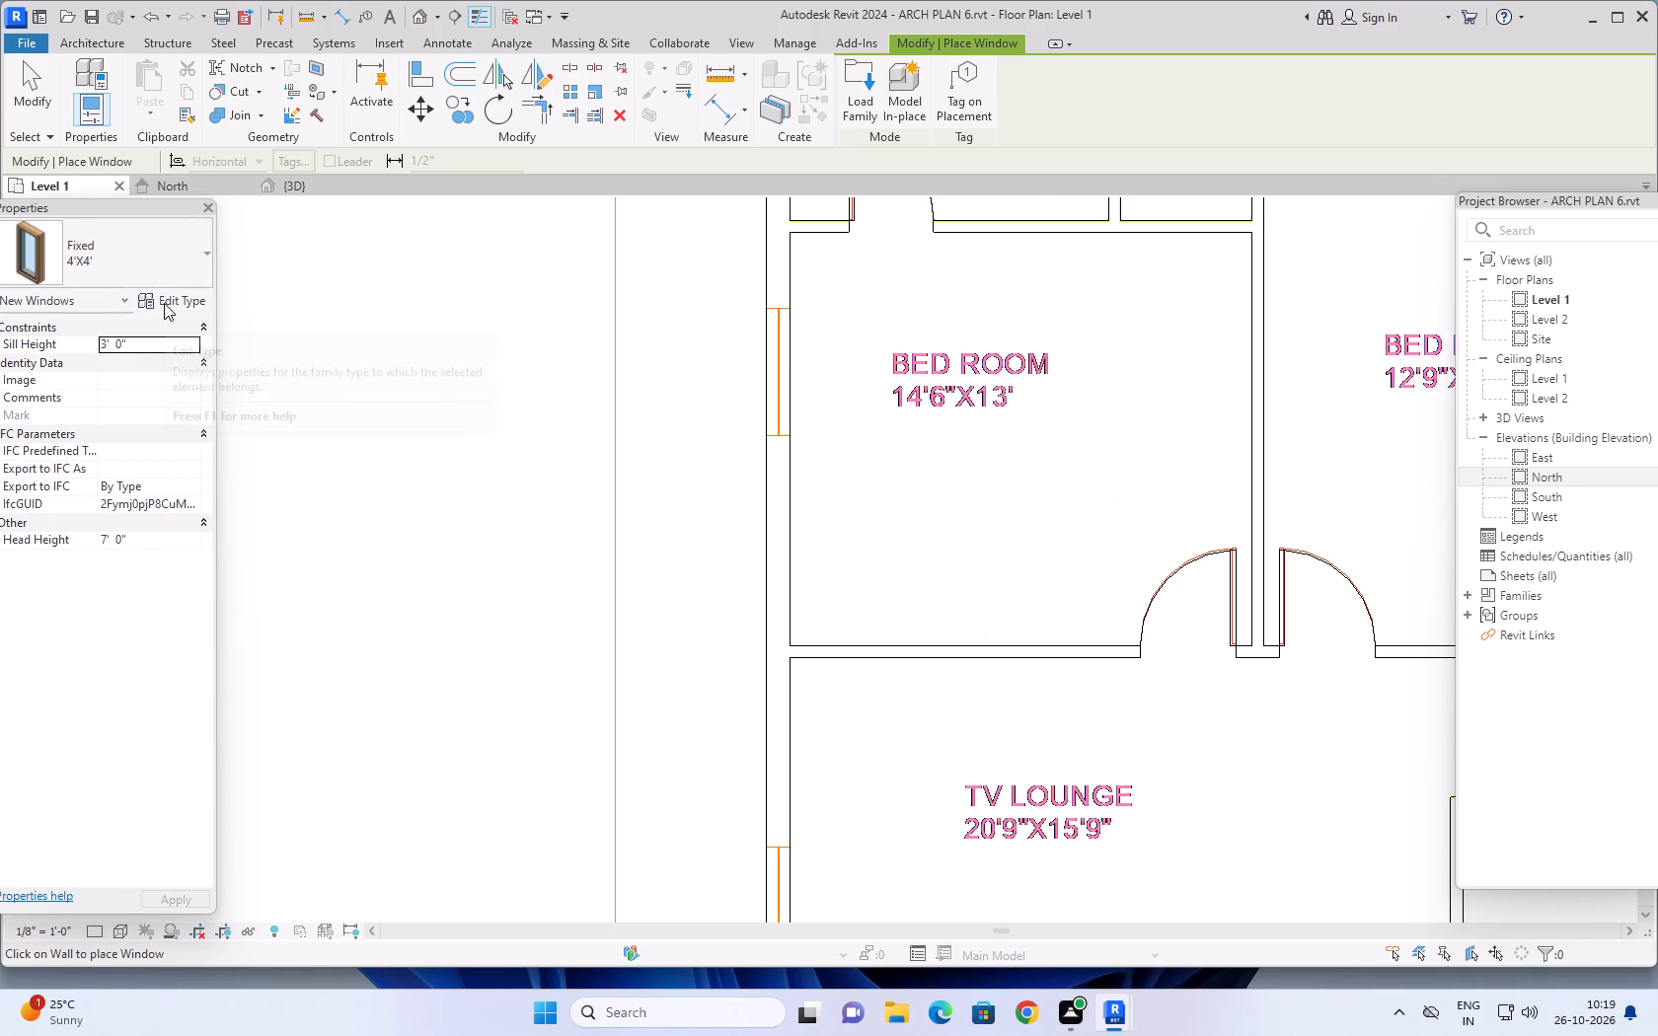
left_click(180, 251)
scroll(119, 481, "down", 2)
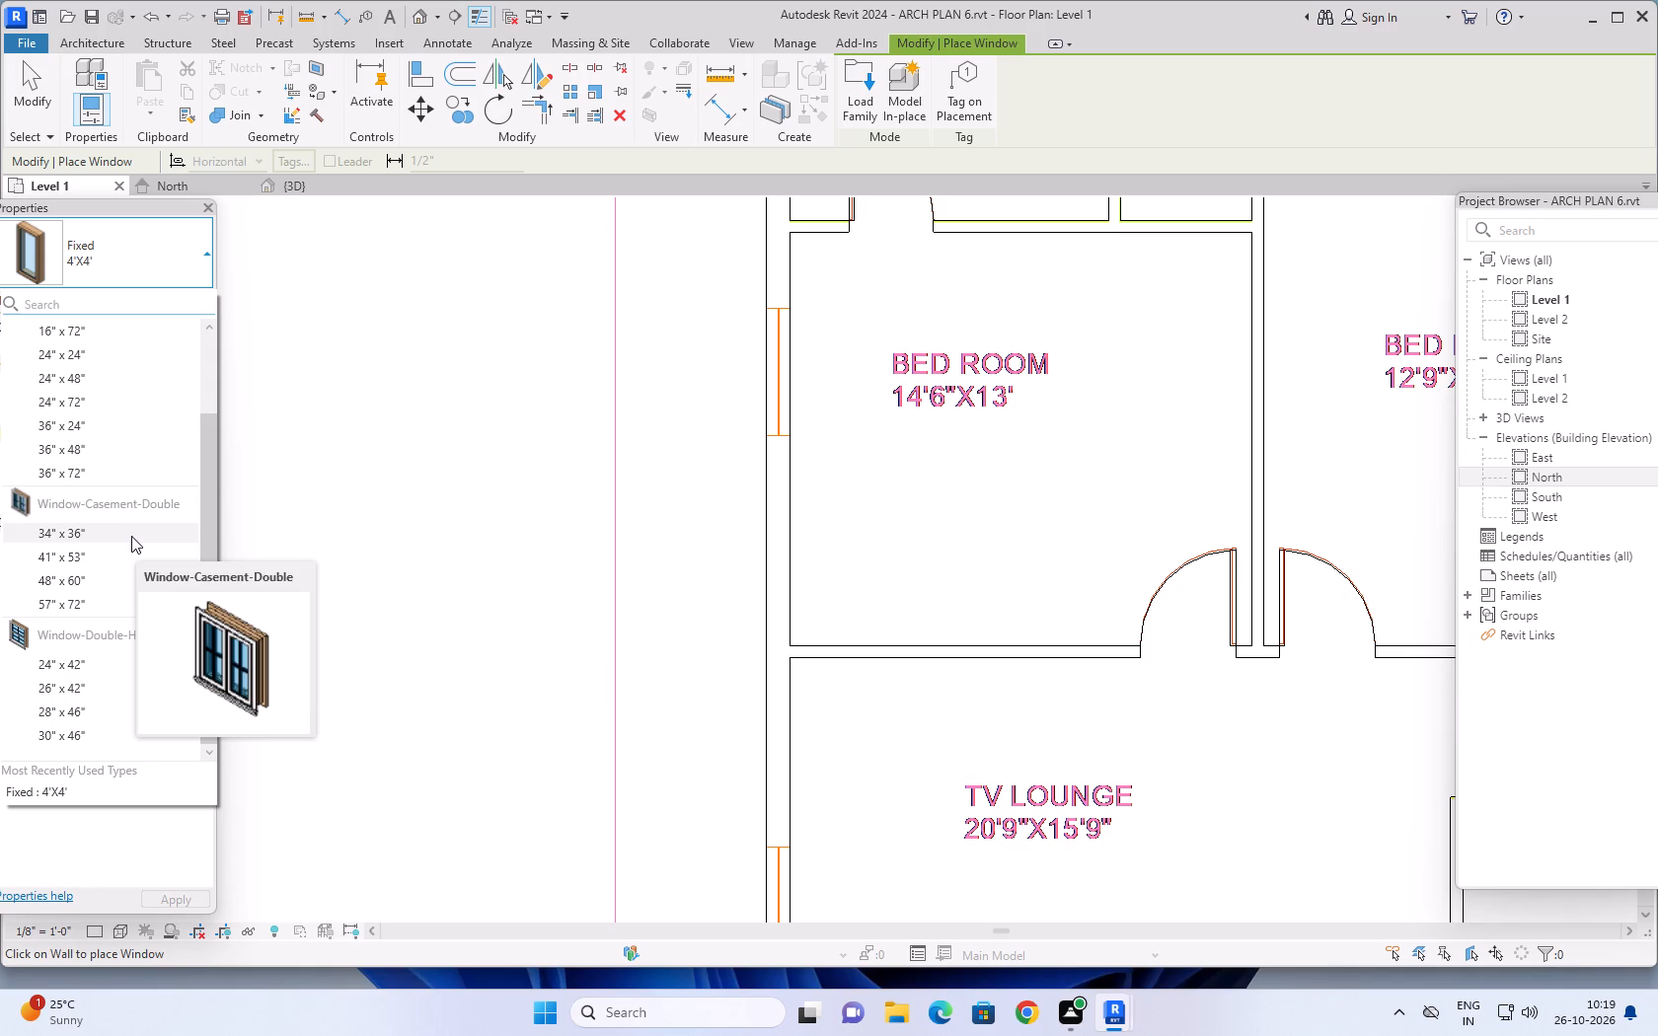
left_click(131, 536)
left_click(174, 301)
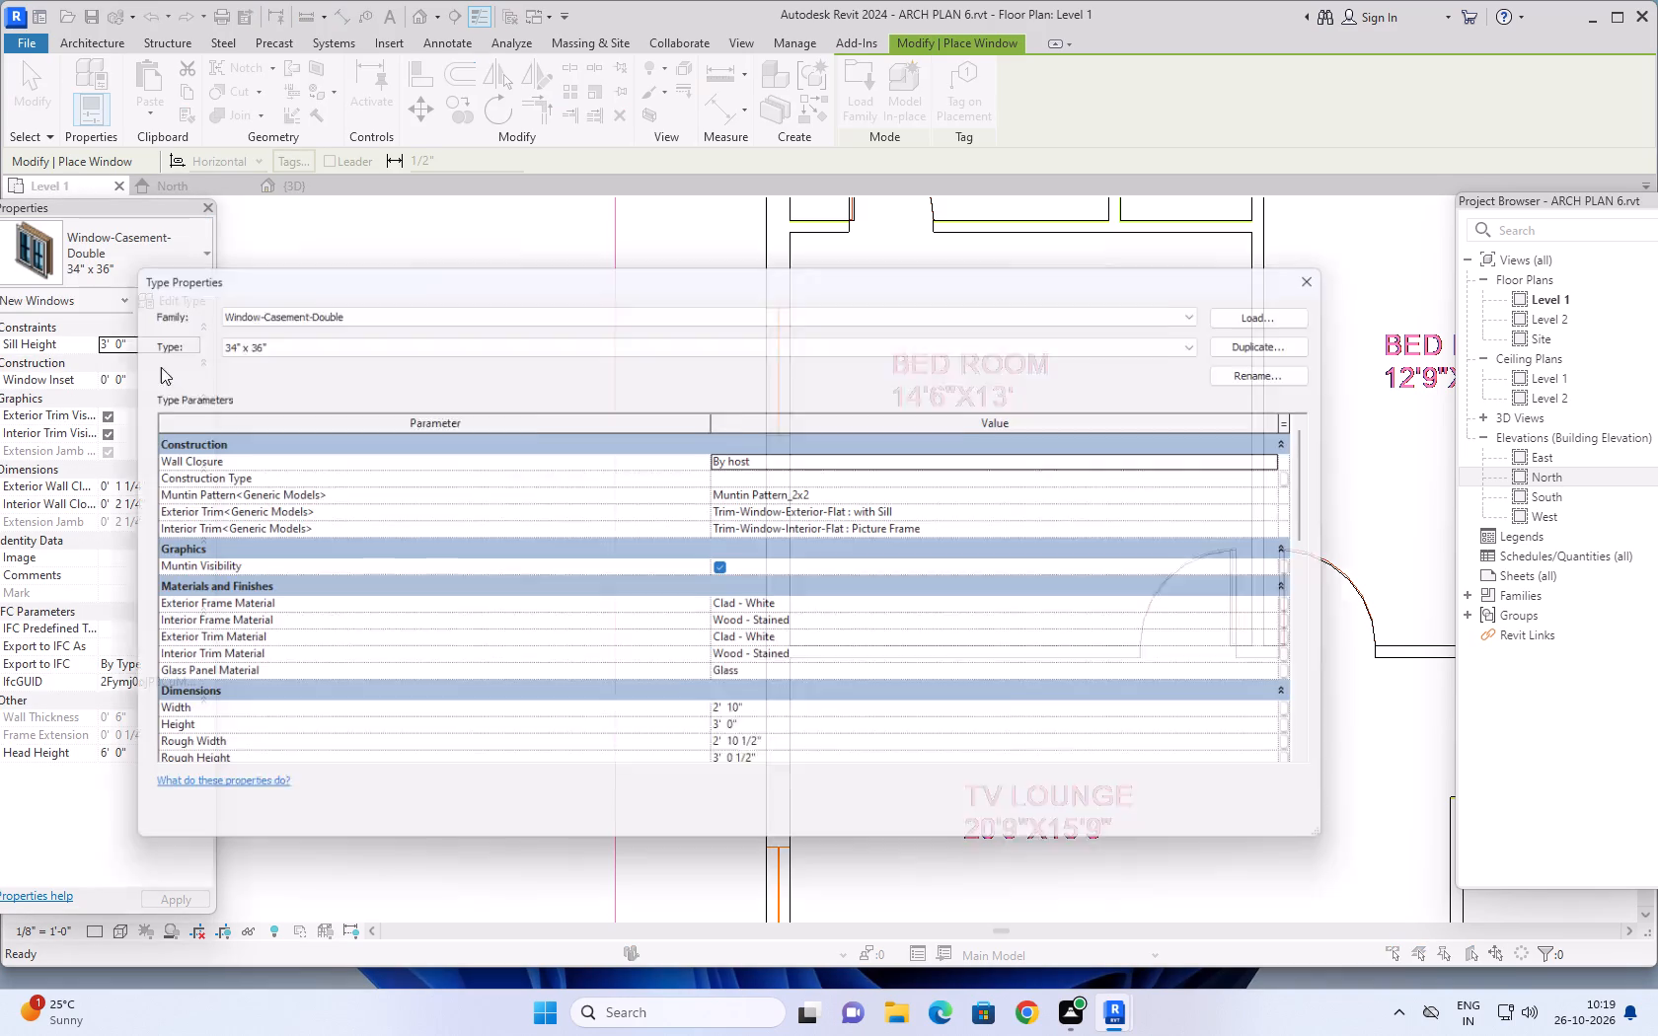
left_click(1298, 330)
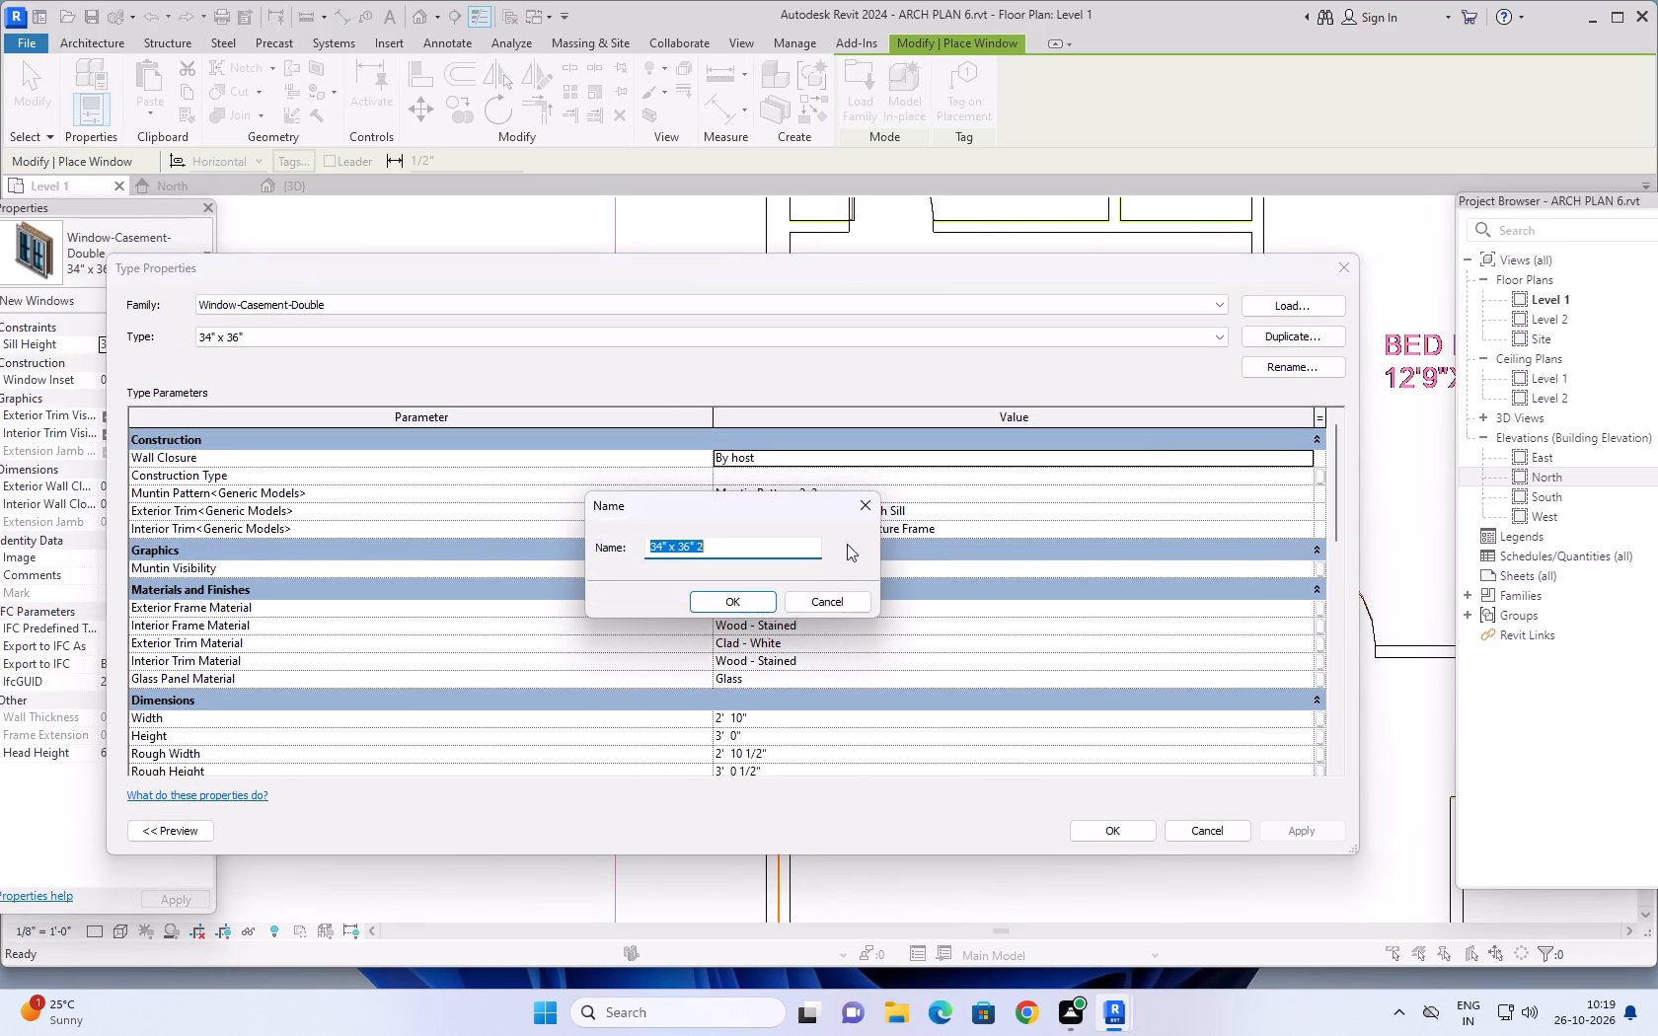
type("4'")
type("X4'")
left_click(758, 594)
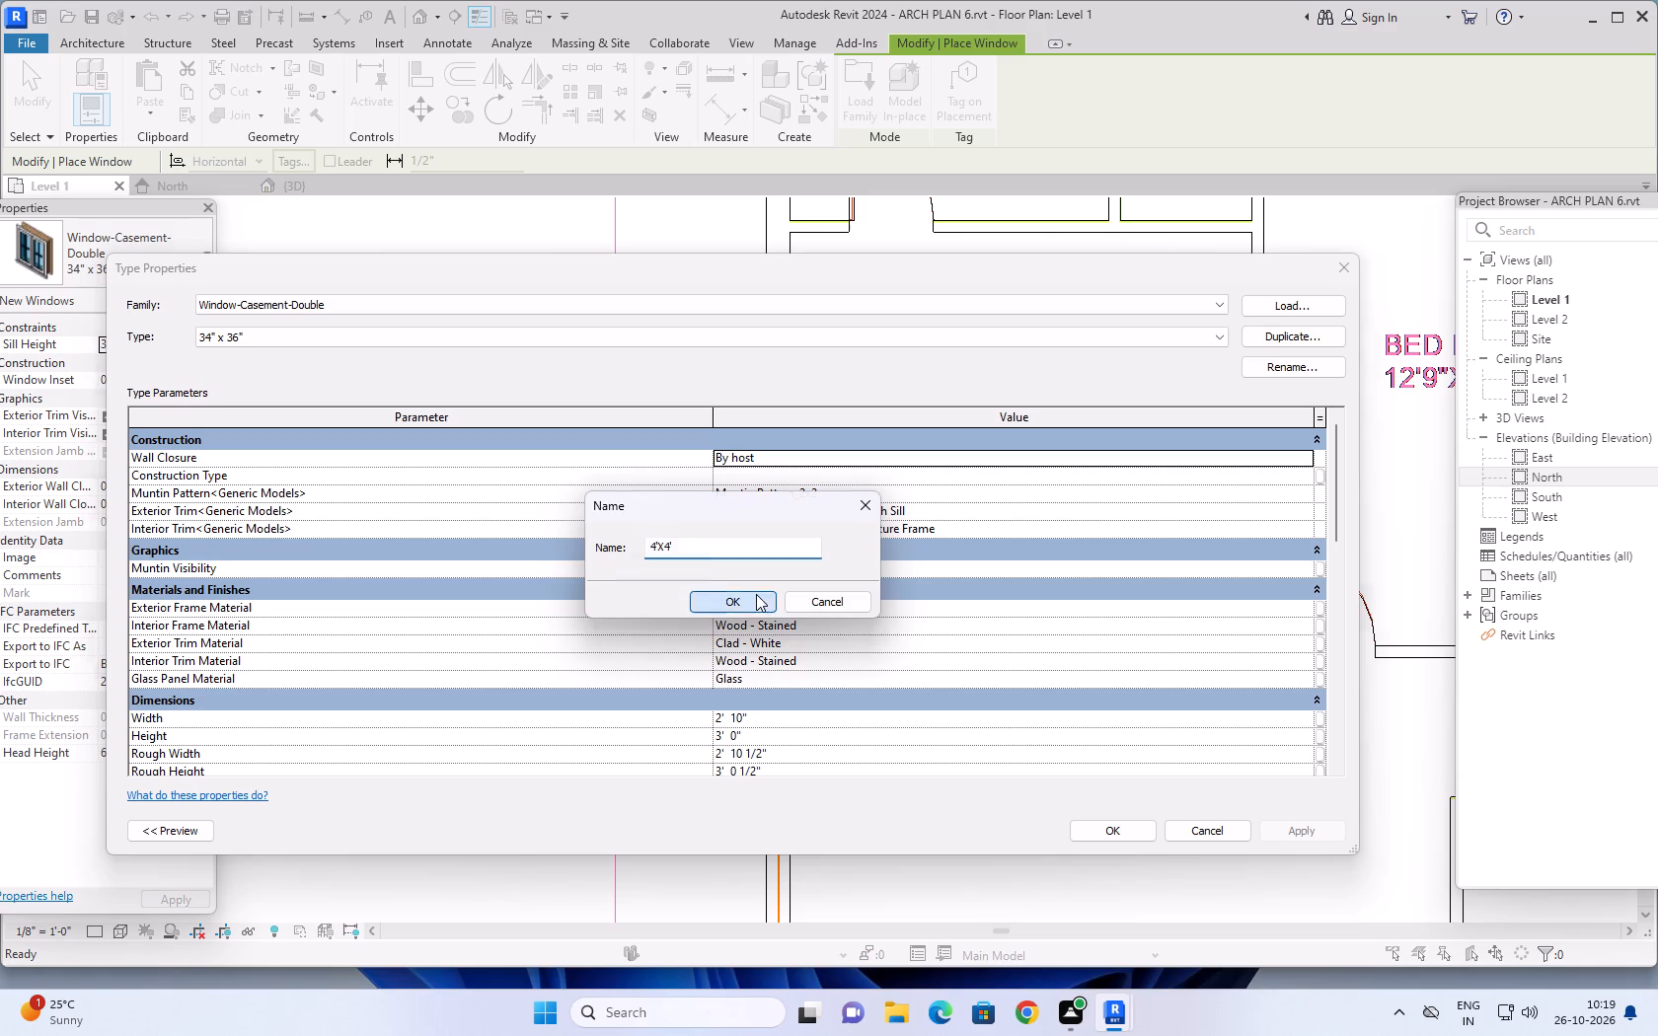
Set the double casement 4'X4' type's height and width to 4' each and apply the type properties.
scroll(802, 708, "down", 2)
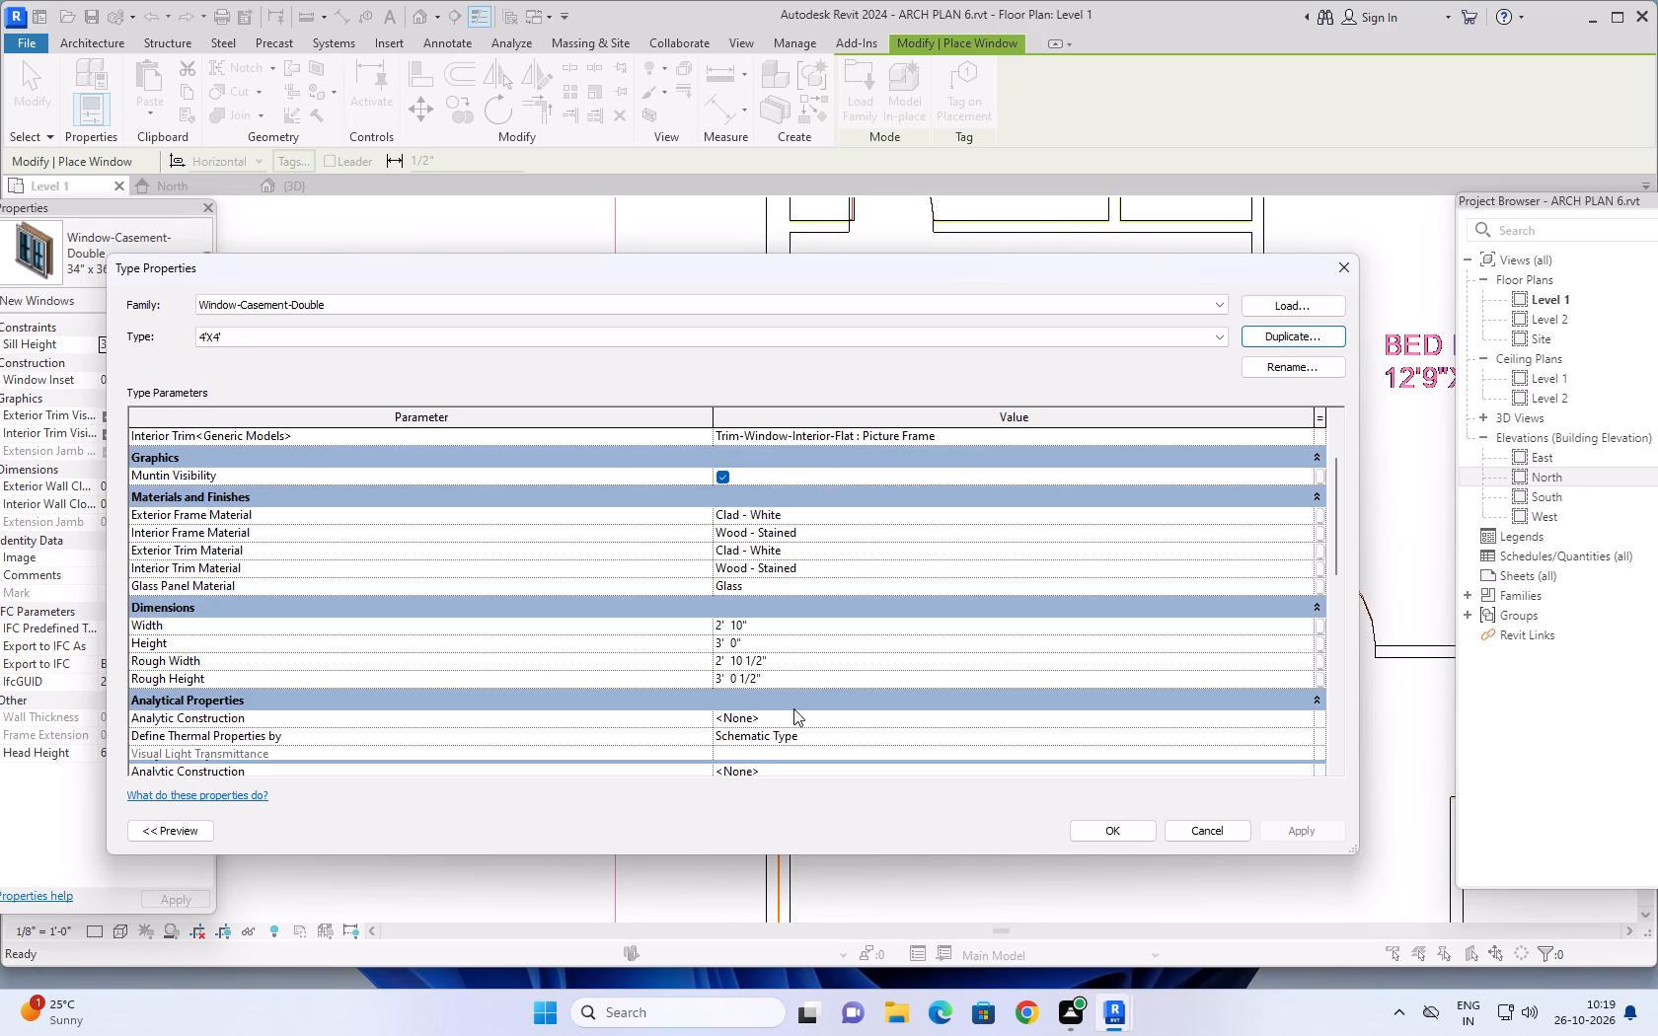
left_click(762, 643)
type("4'")
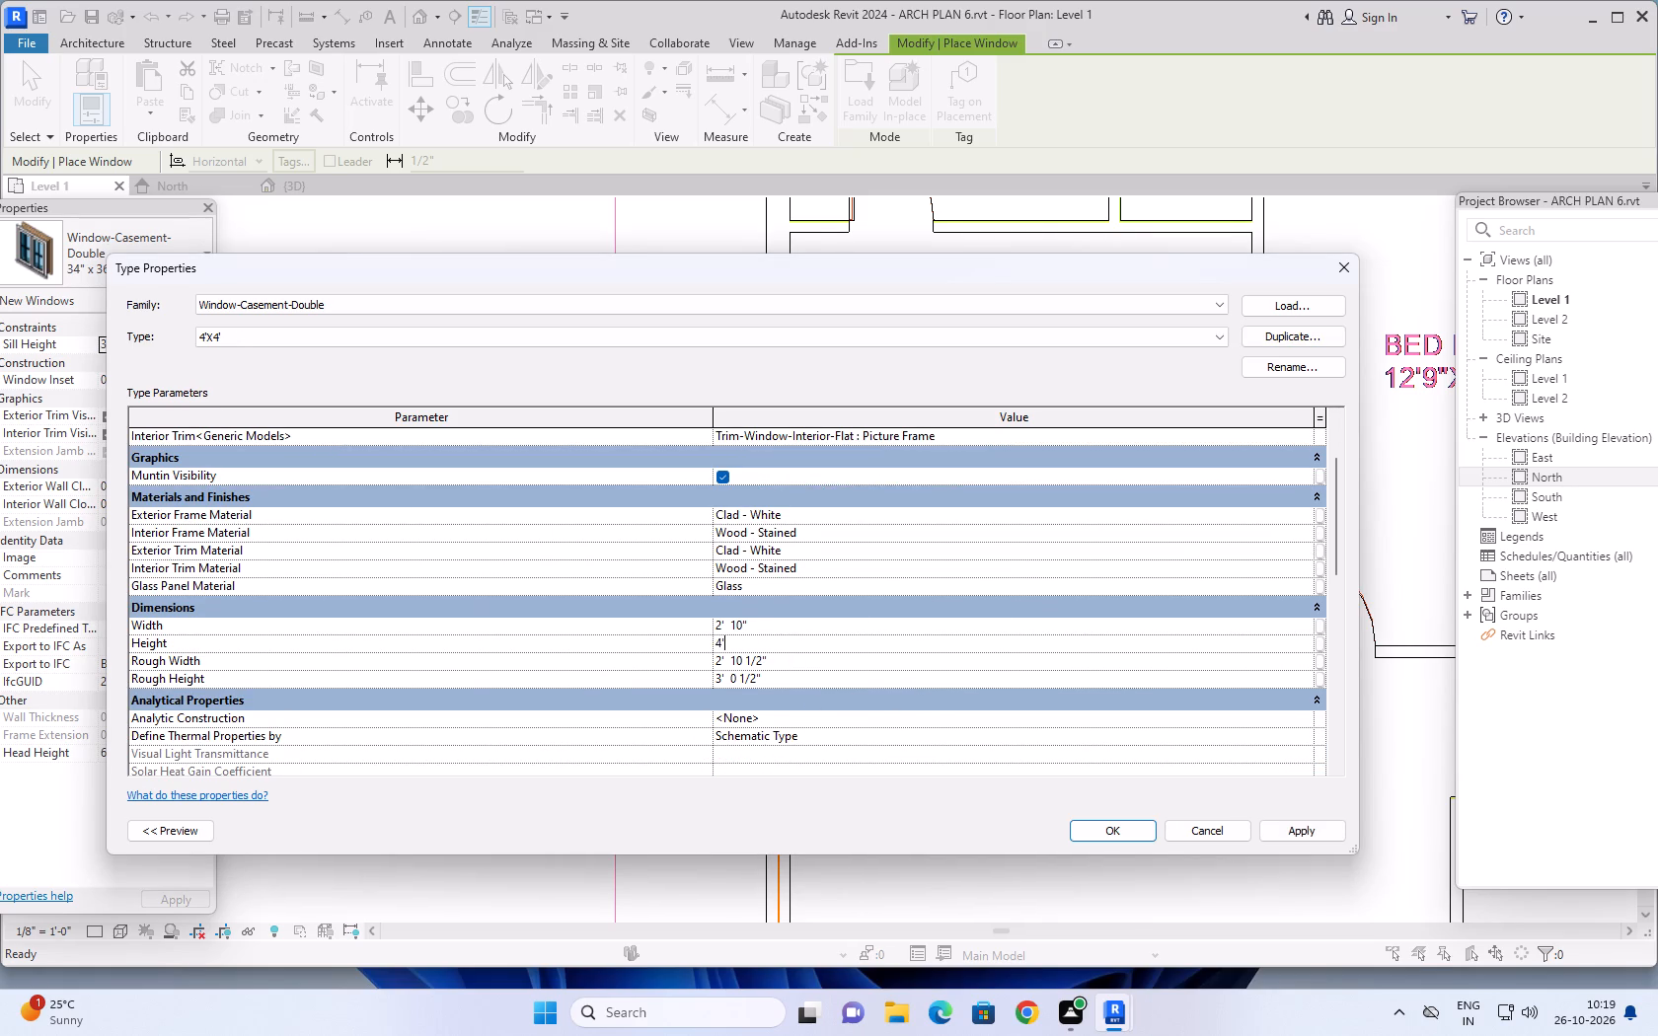
left_click(766, 626)
type("4'")
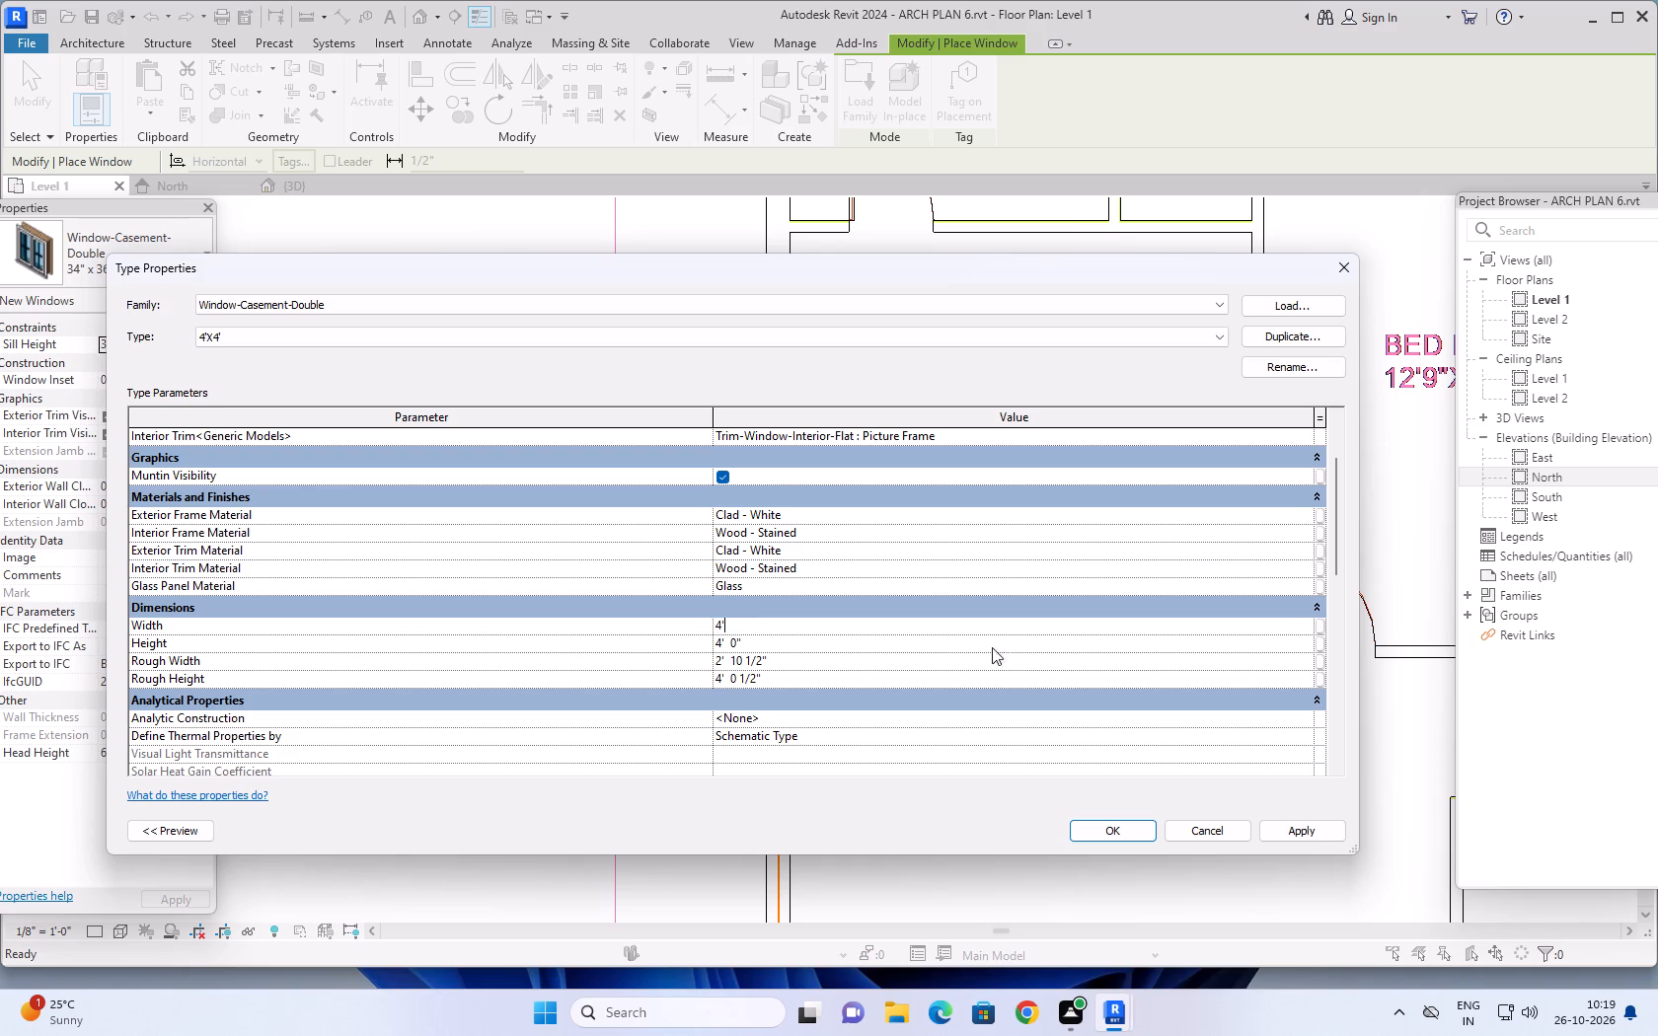
left_click(1311, 826)
left_click(1095, 828)
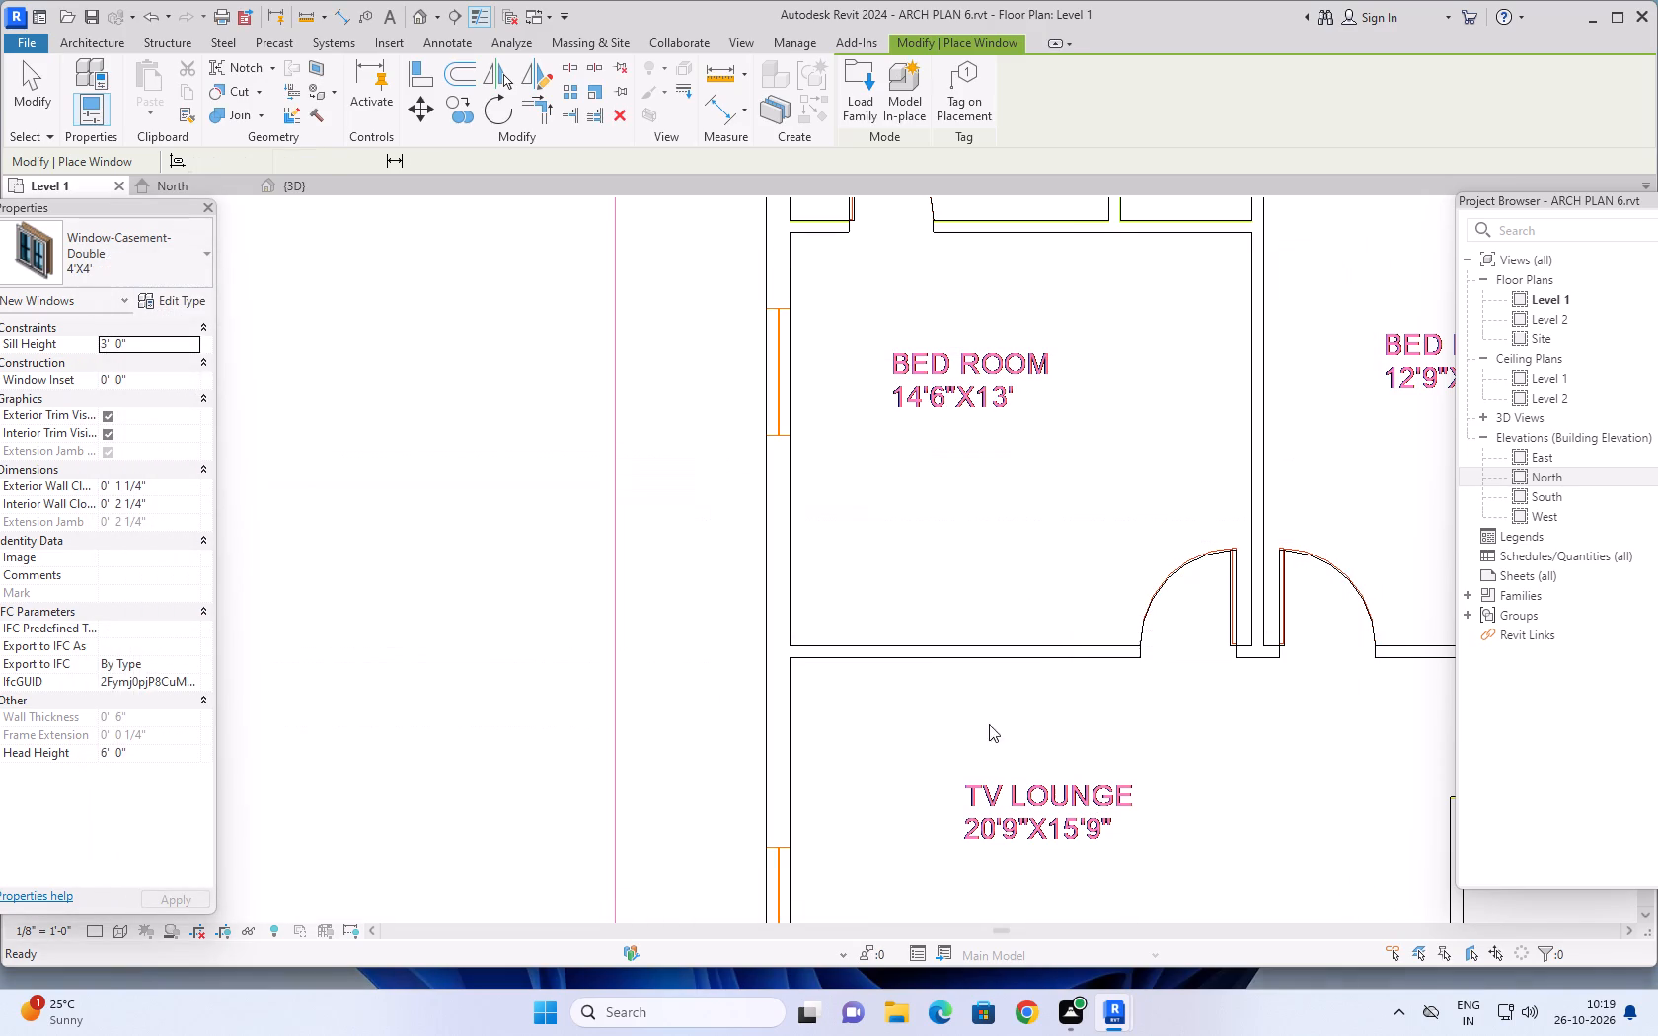
Place 4'X4' double casement windows at the drawn west-wall openings of the 14'6"X13' bed room, TV lounge and drawing room.
left_click(772, 343)
scroll(768, 481, "down", 2)
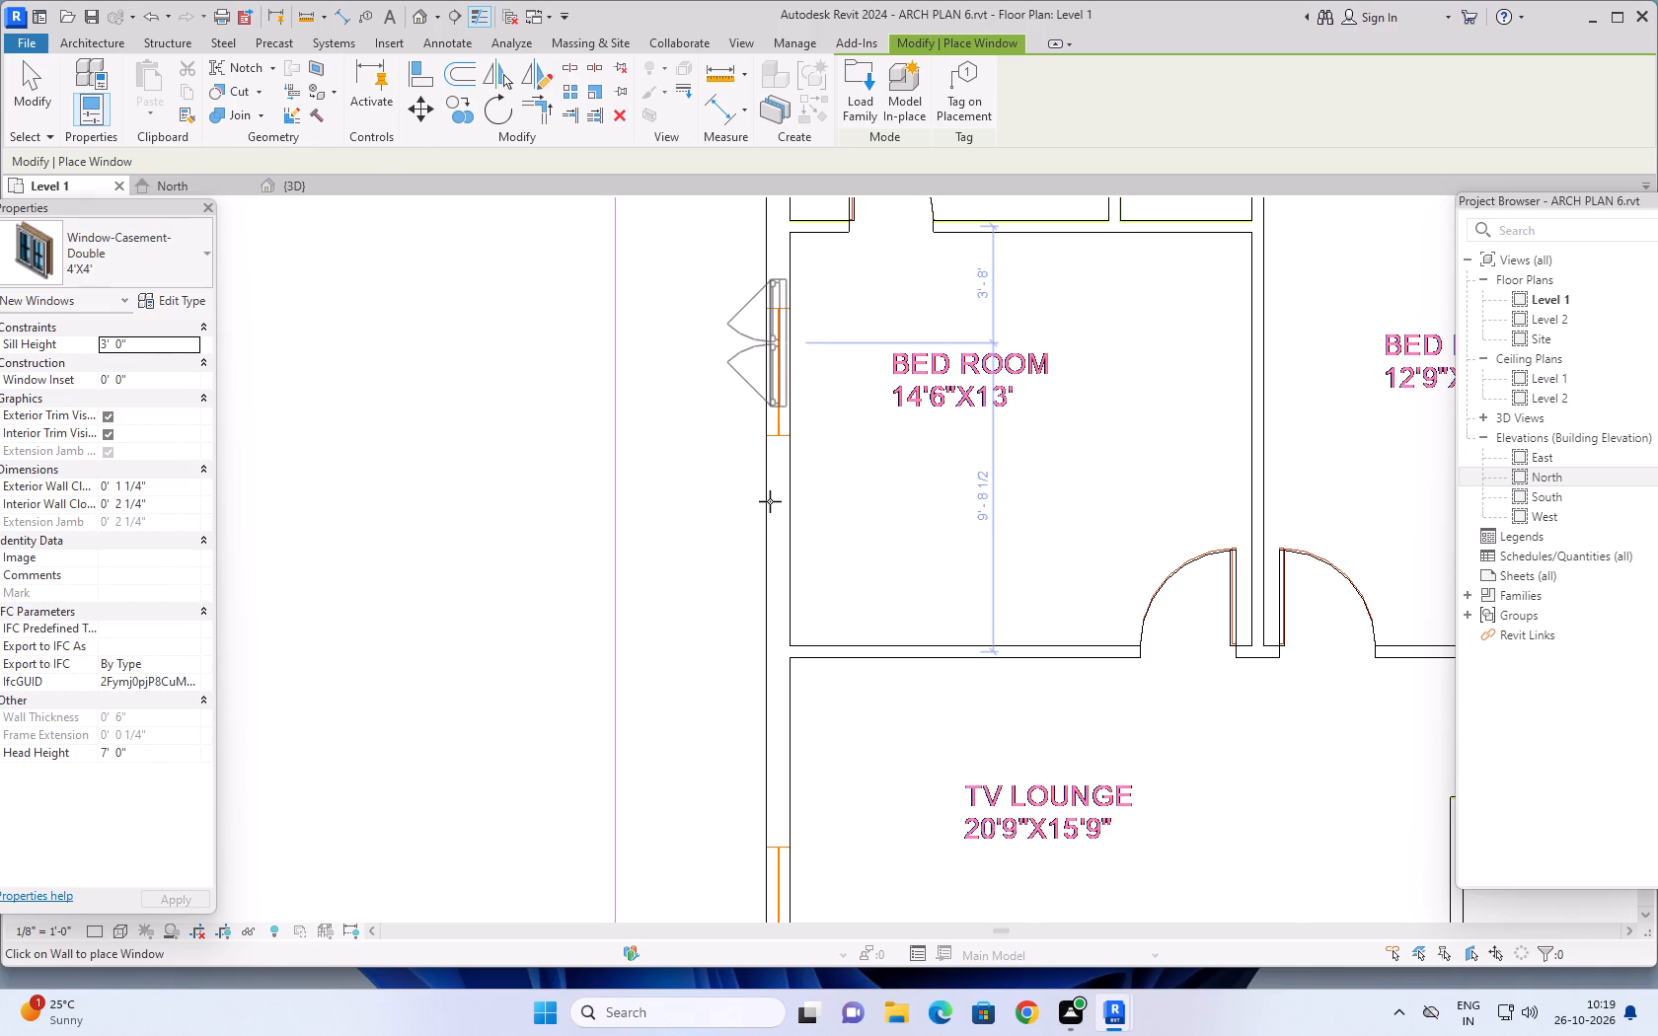
scroll(769, 508, "down", 5)
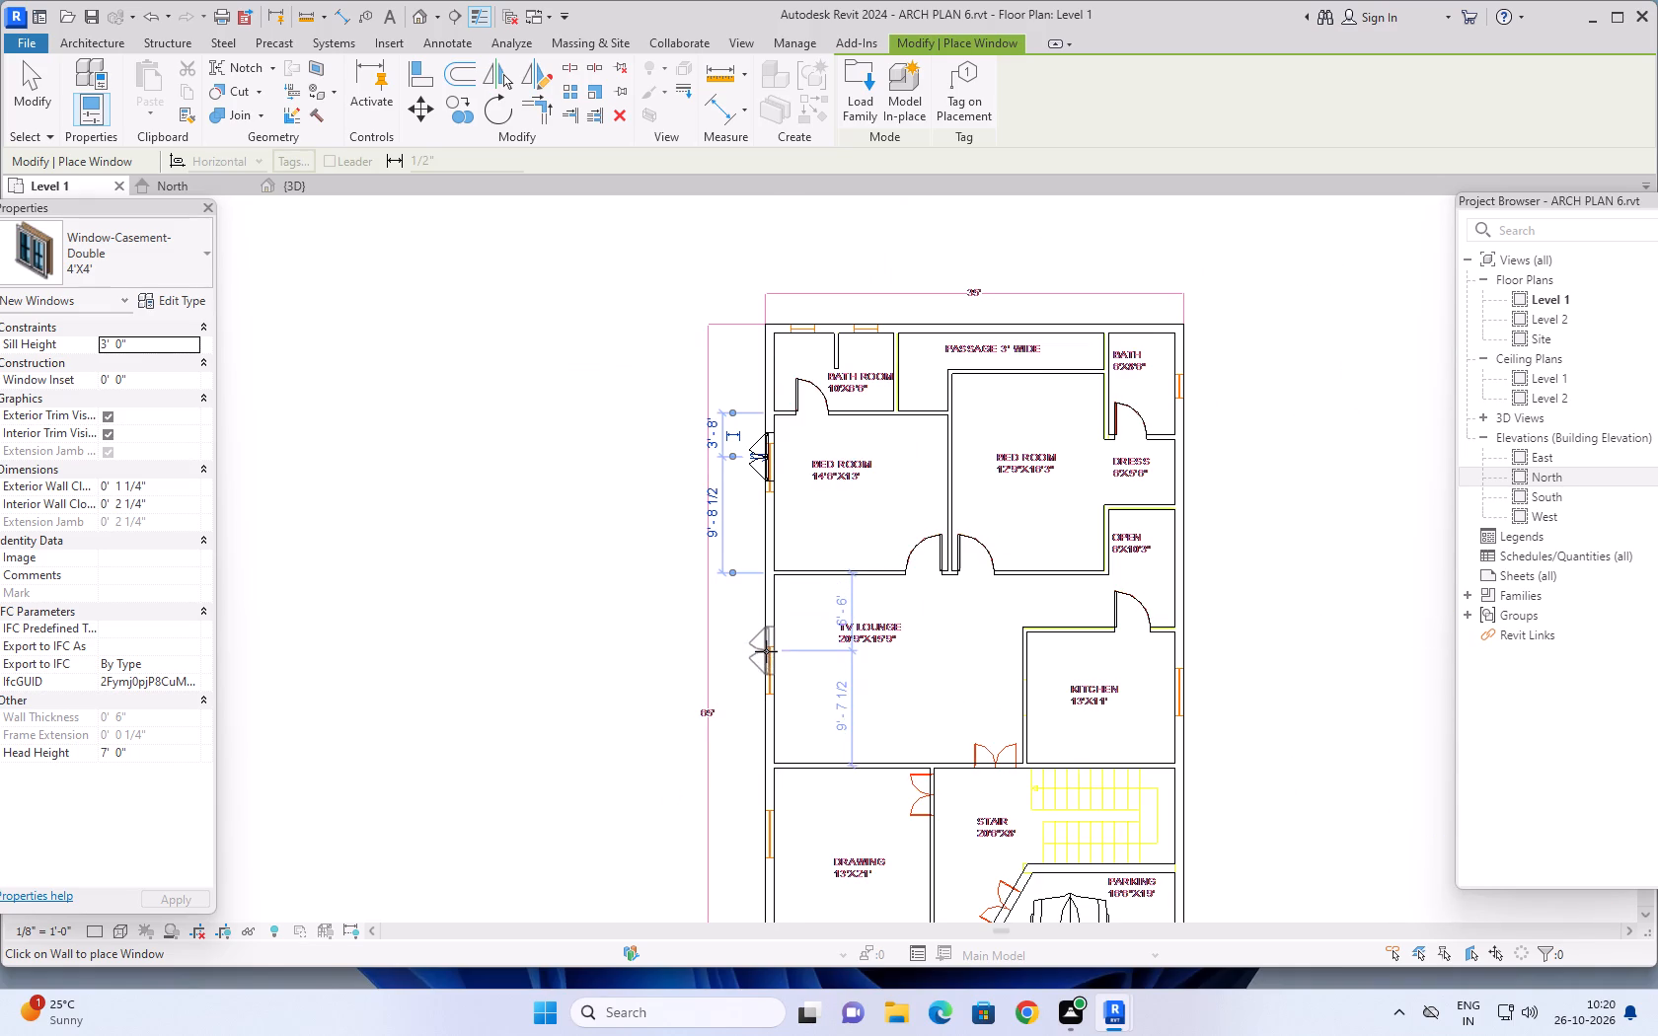
middle_click_drag(765, 652, 756, 513)
scroll(747, 524, "up", 9)
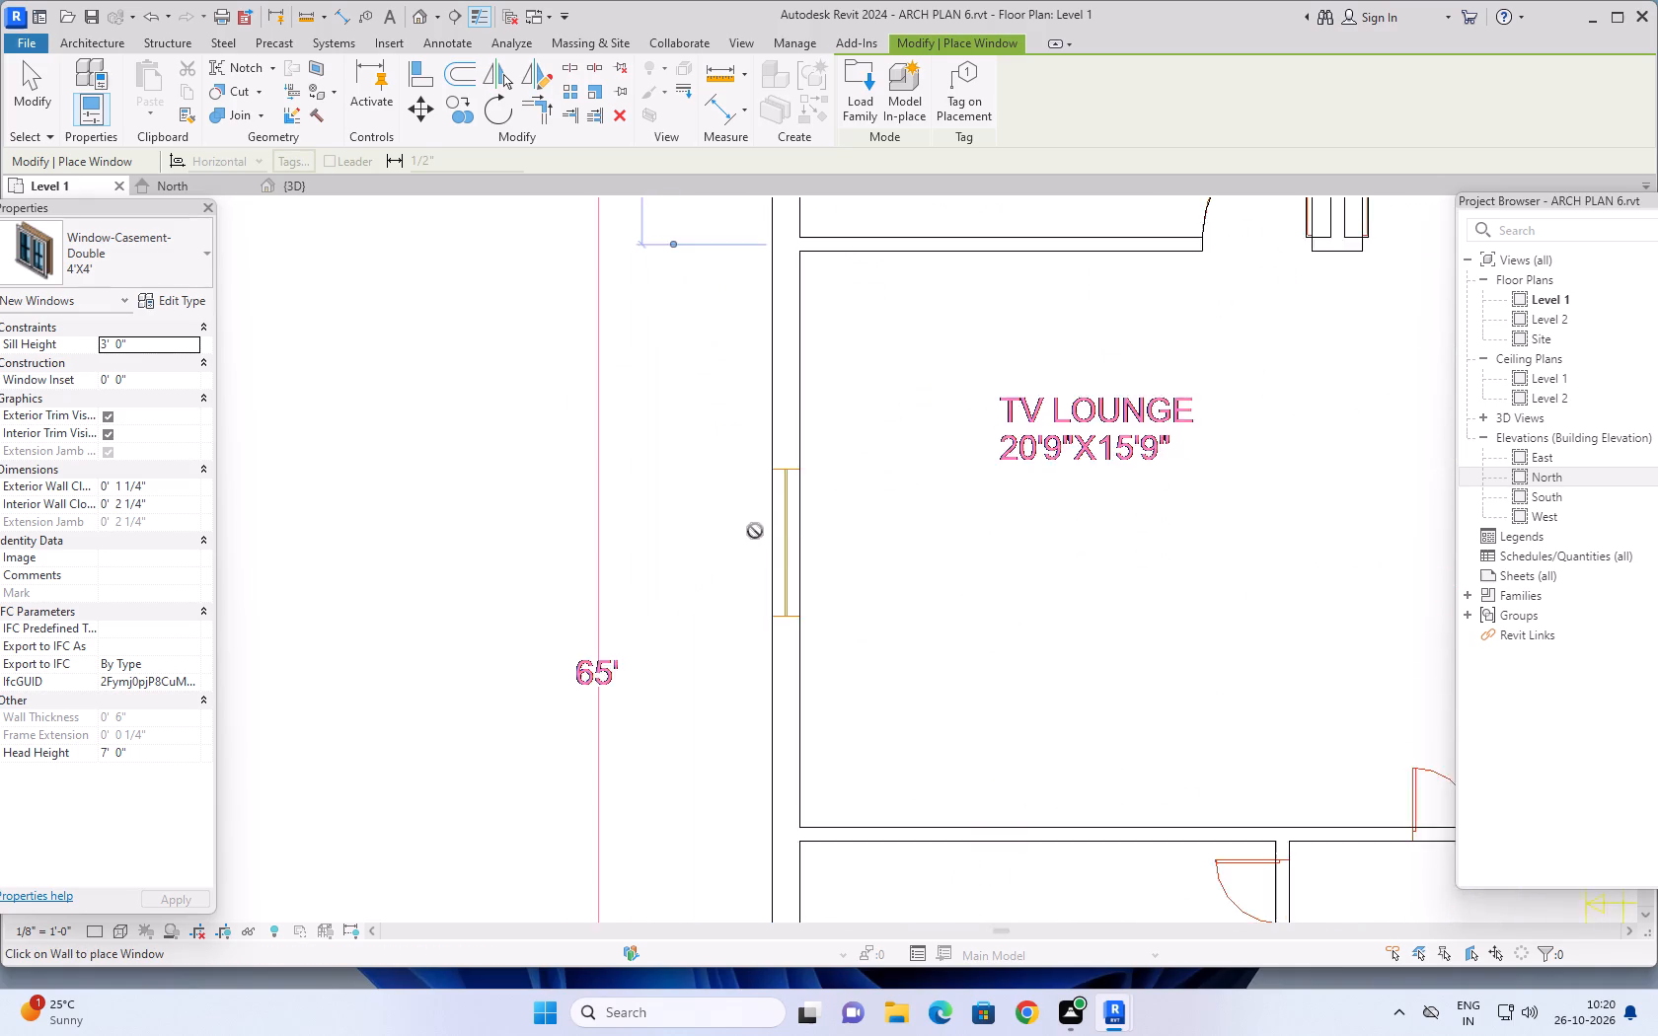
left_click(779, 519)
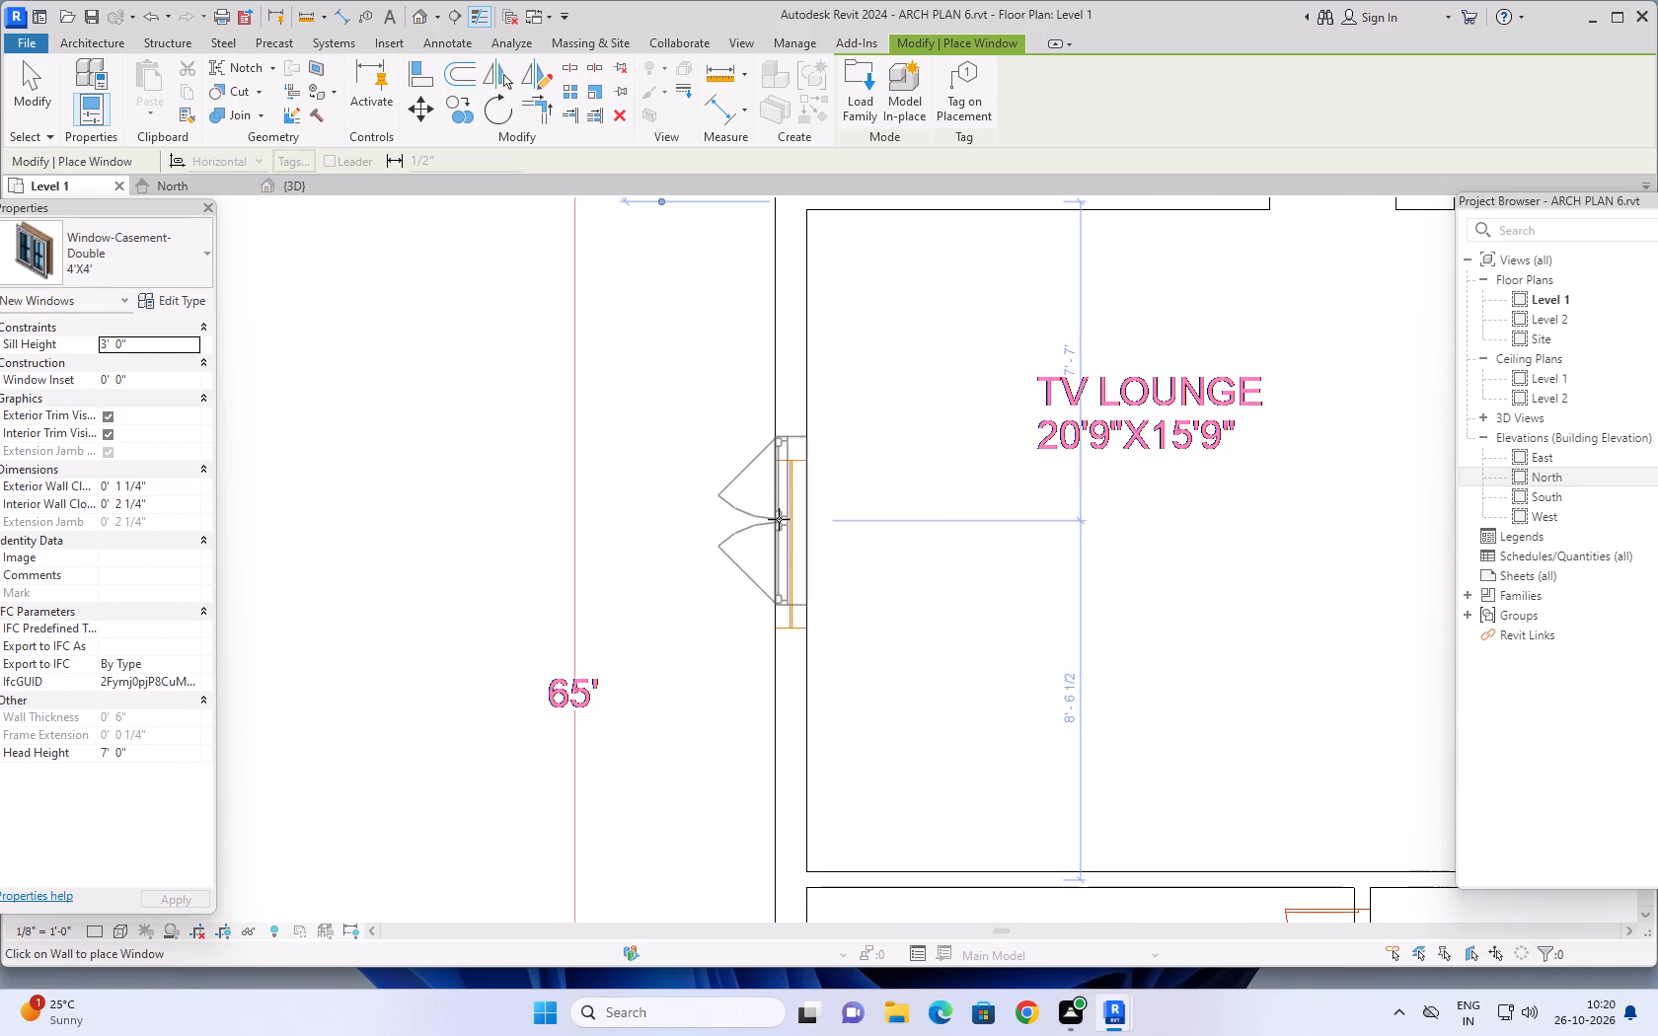
scroll(742, 640, "down", 4)
middle_click_drag(745, 676, 746, 396)
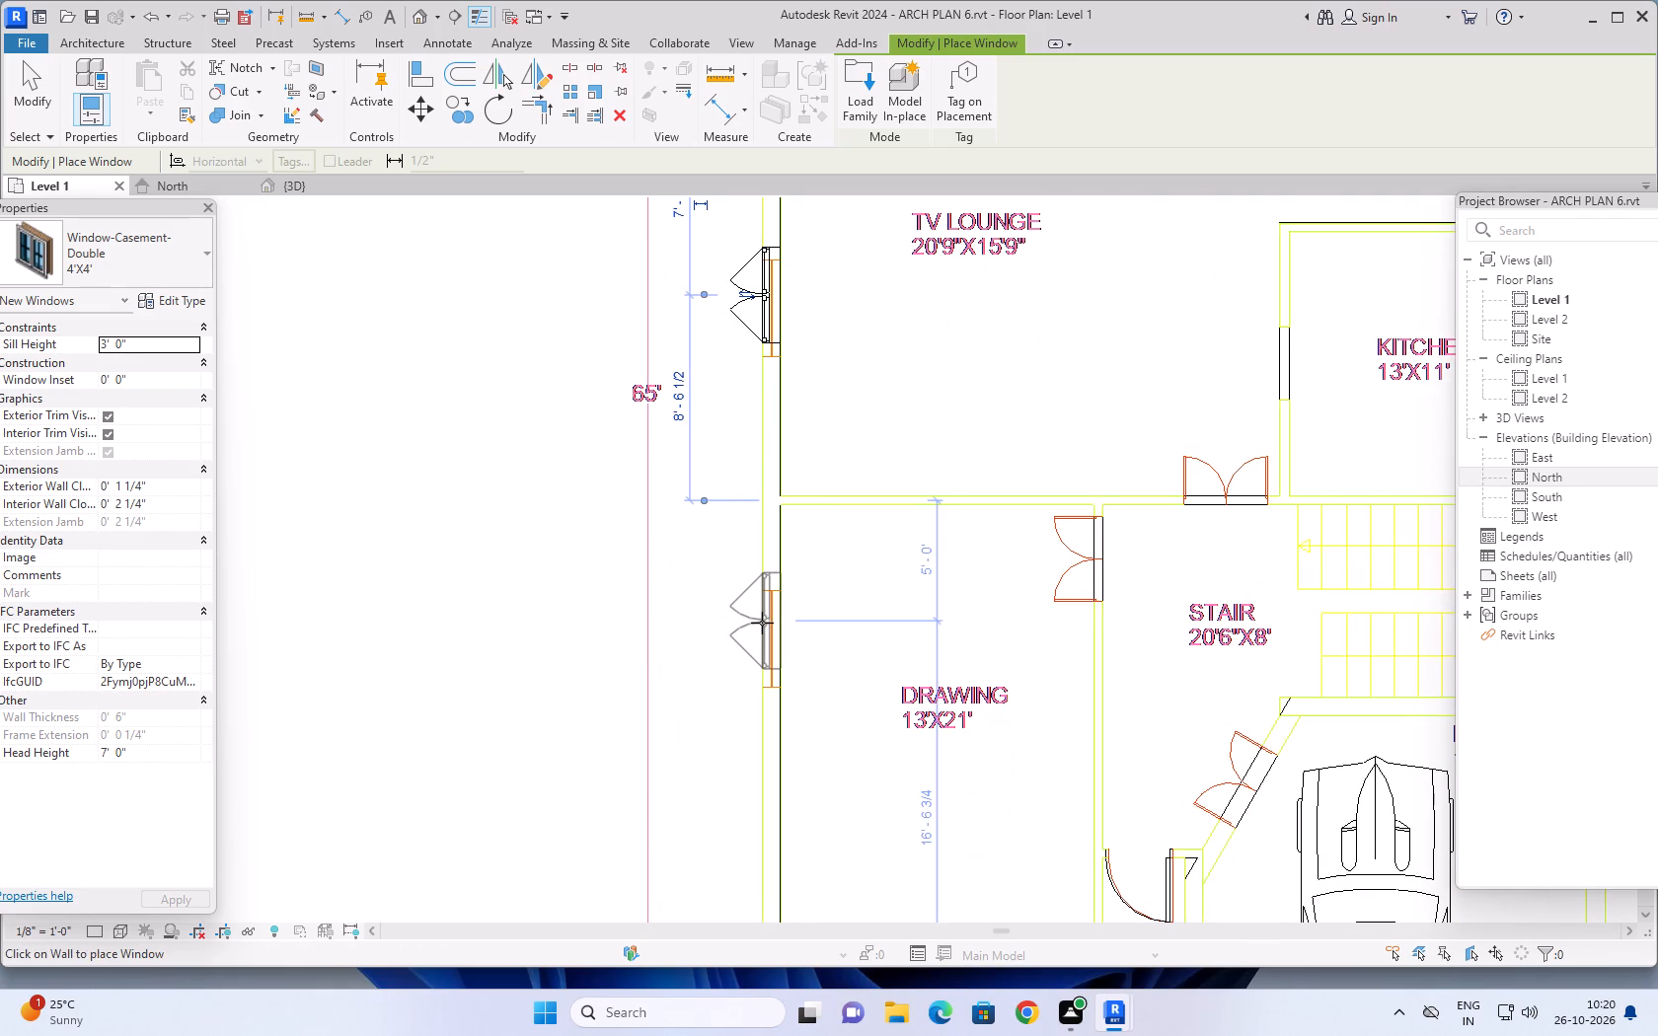
left_click(762, 625)
Place a 4'X4' double casement window at the kitchen's east-wall opening, about 4'-8" from the kitchen's north wall.
scroll(999, 615, "down", 4)
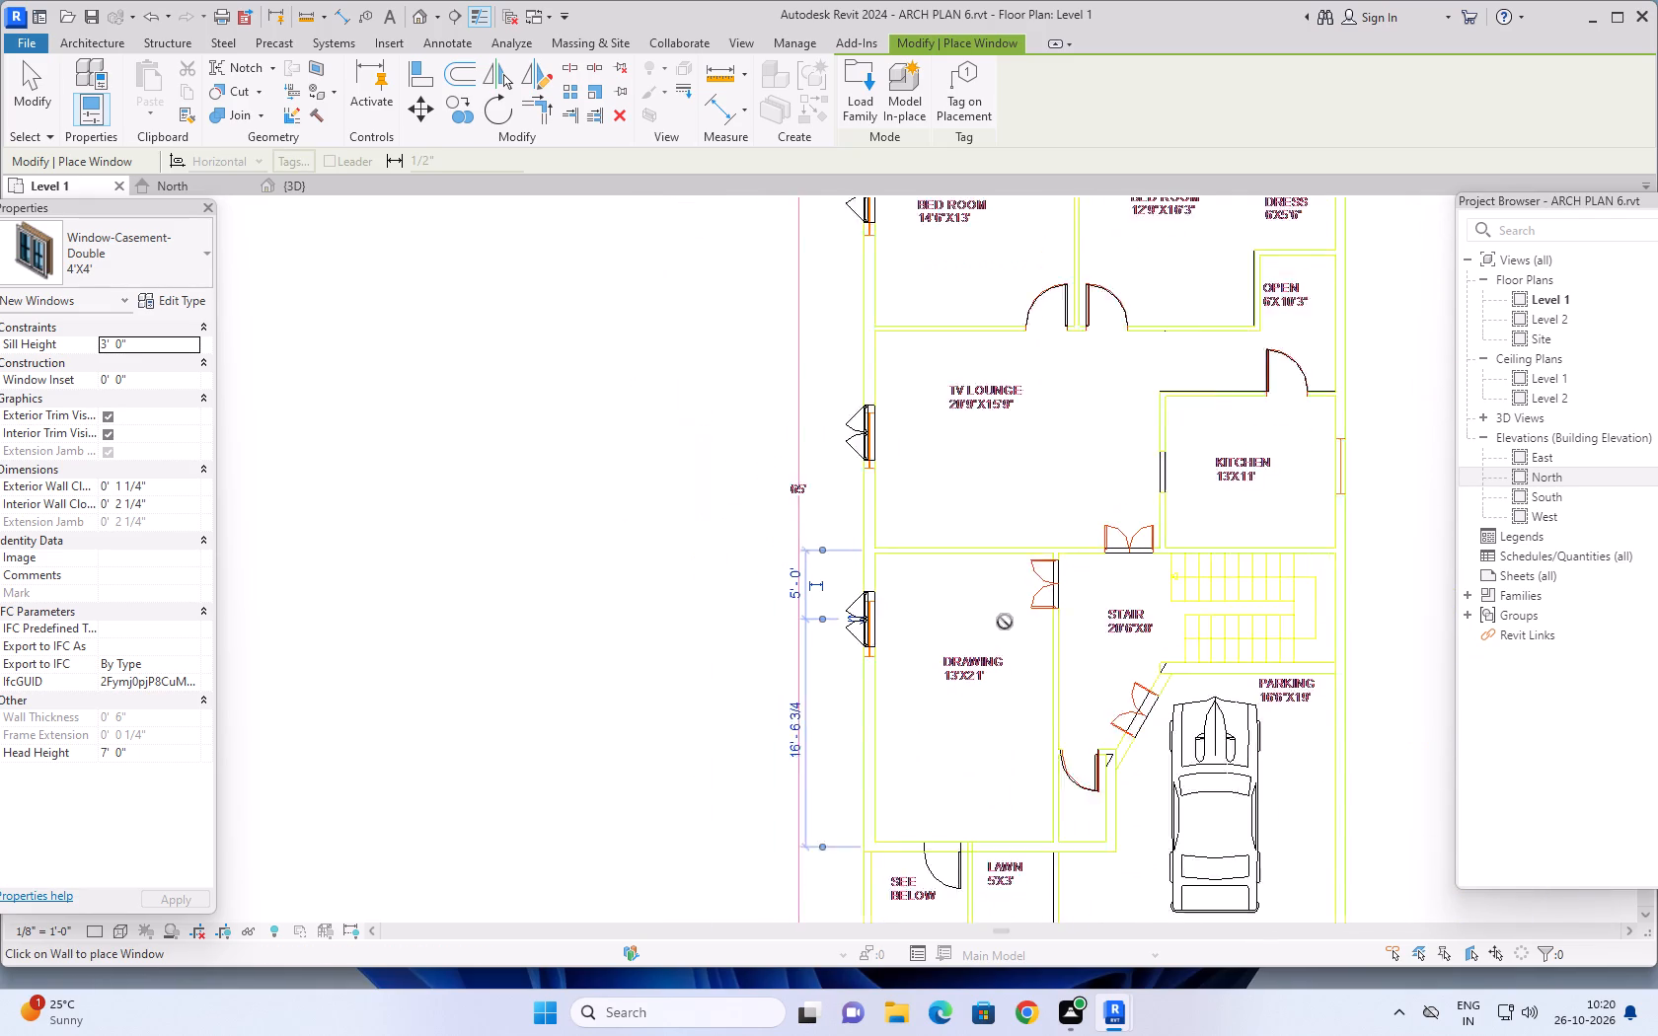
scroll(1005, 622, "down", 1)
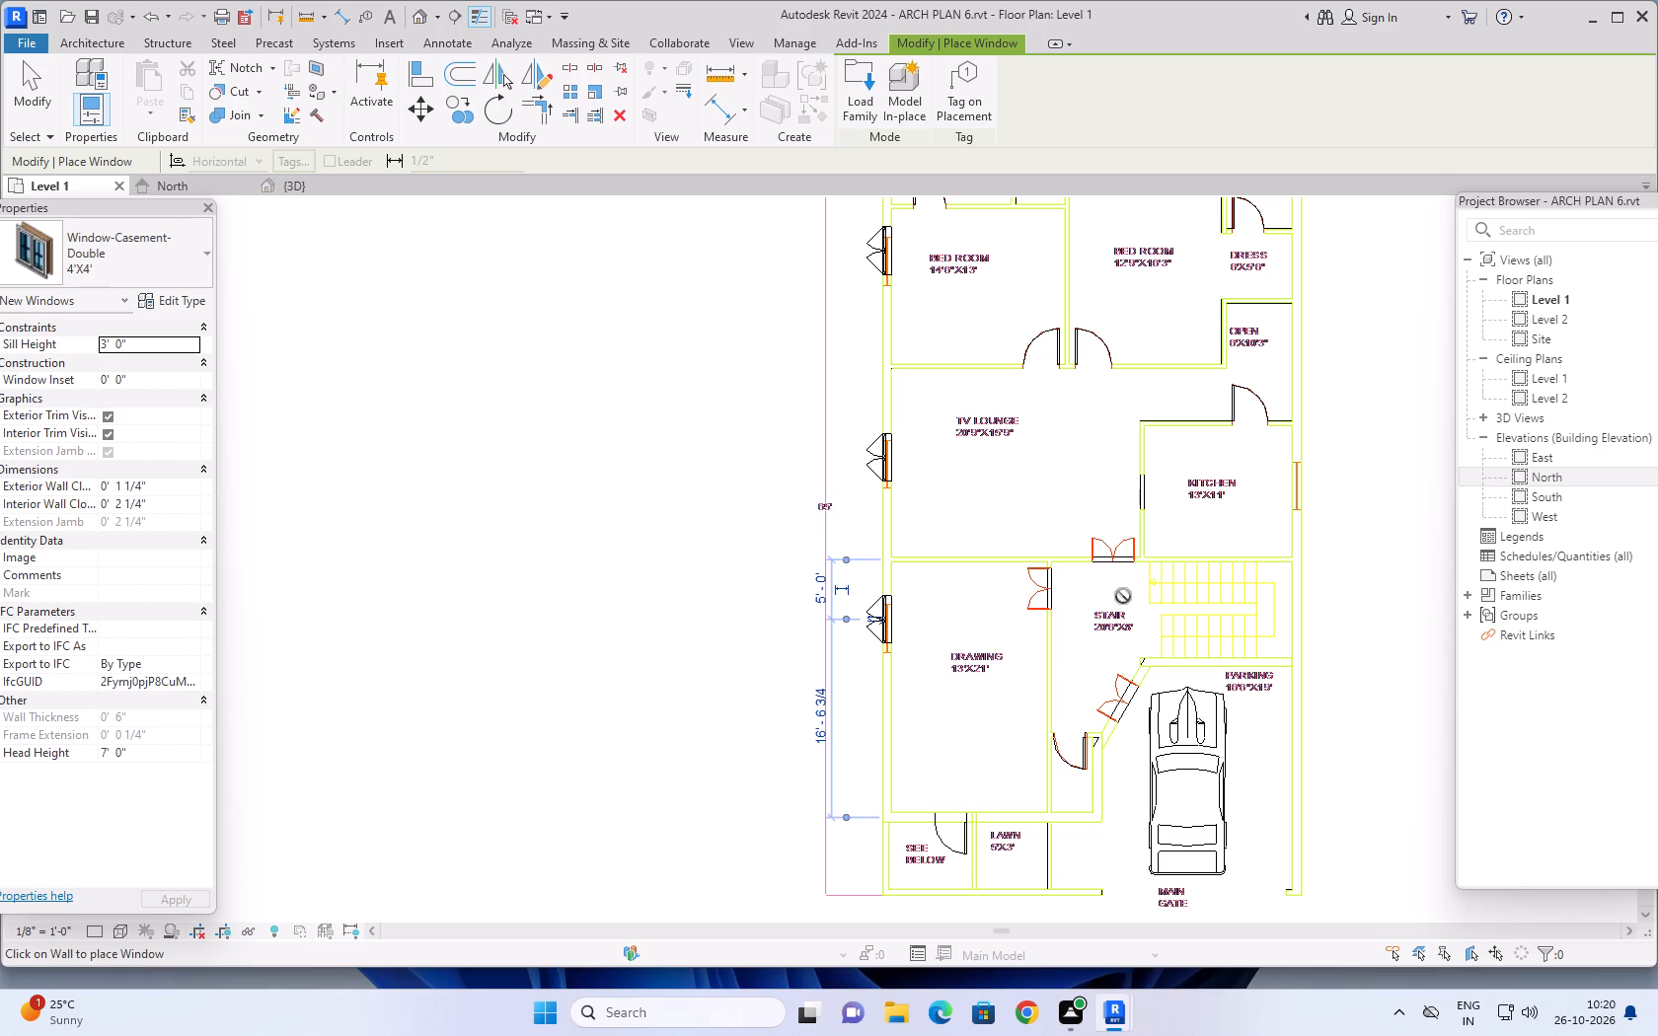
scroll(1136, 607, "down", 2)
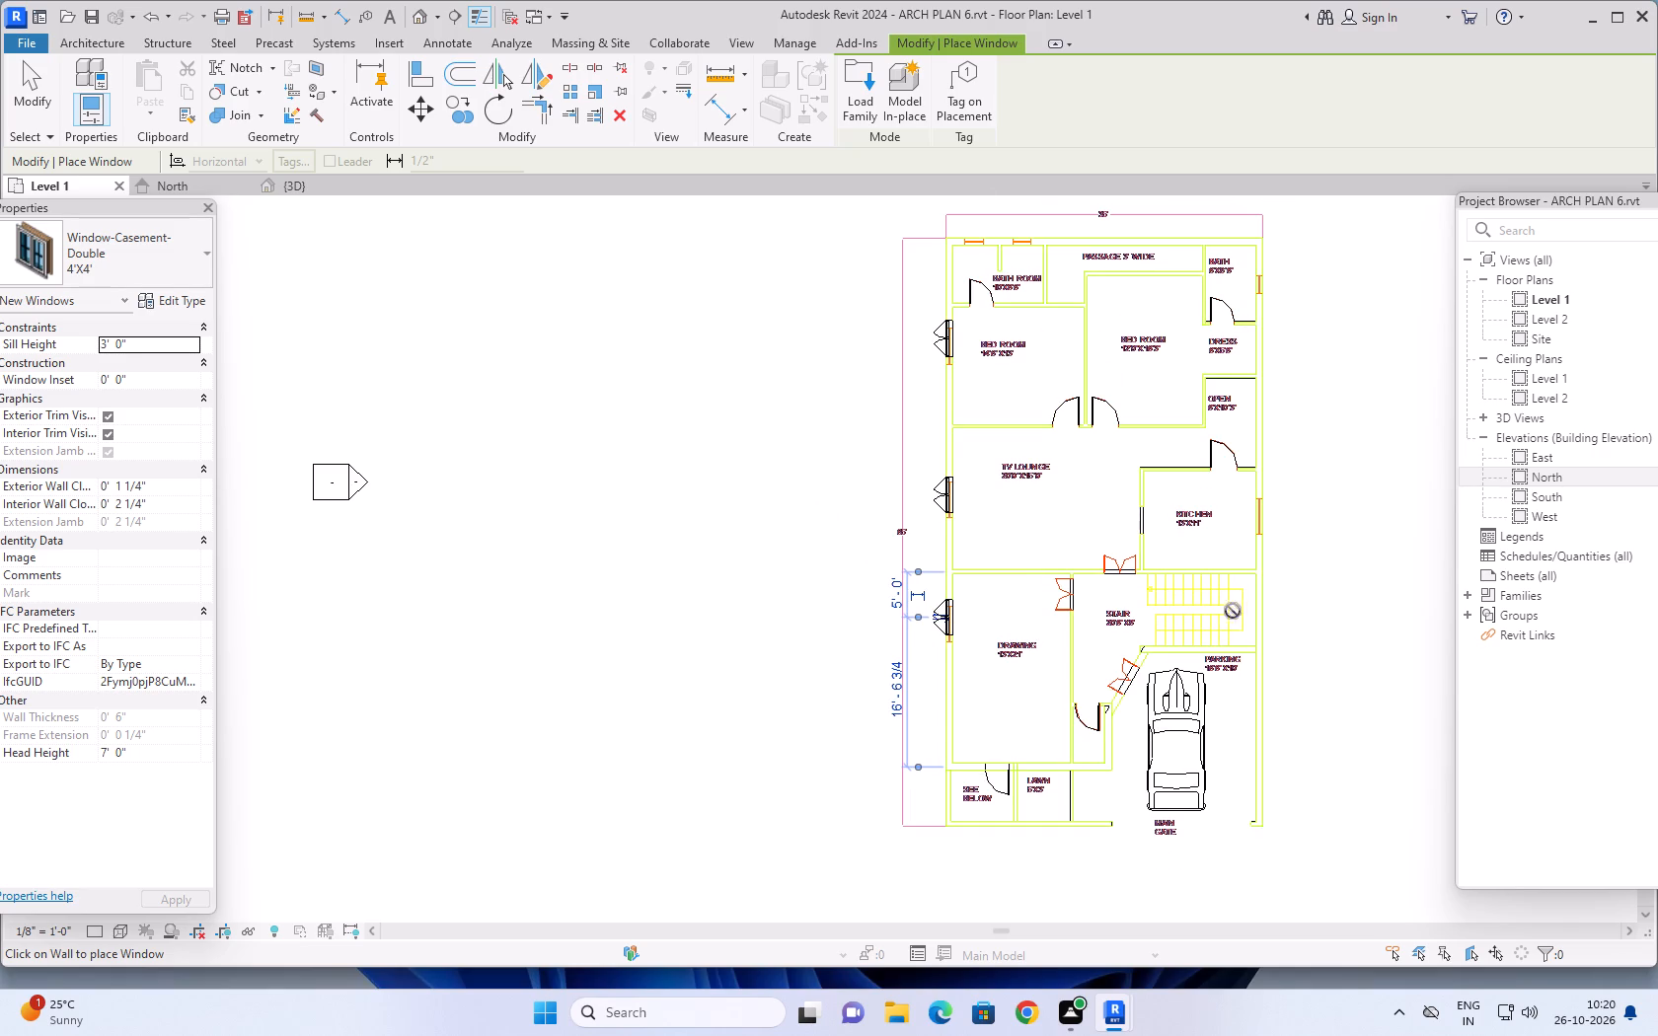
scroll(1276, 511, "up", 10)
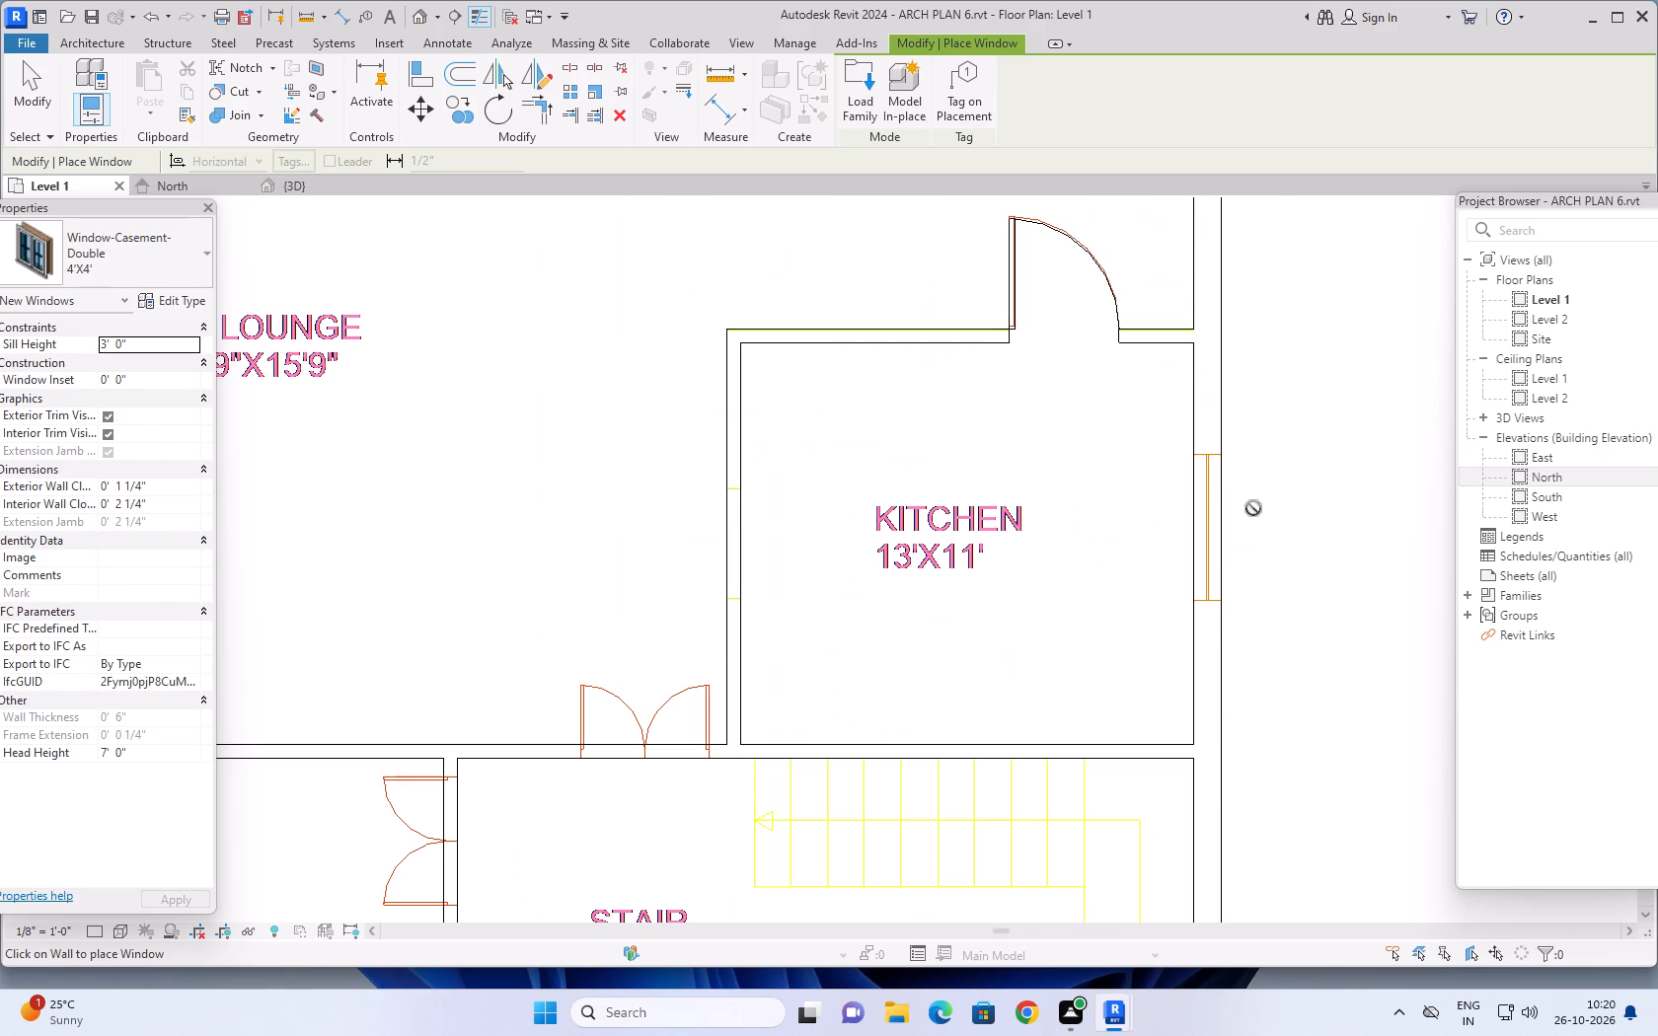
left_click(1224, 506)
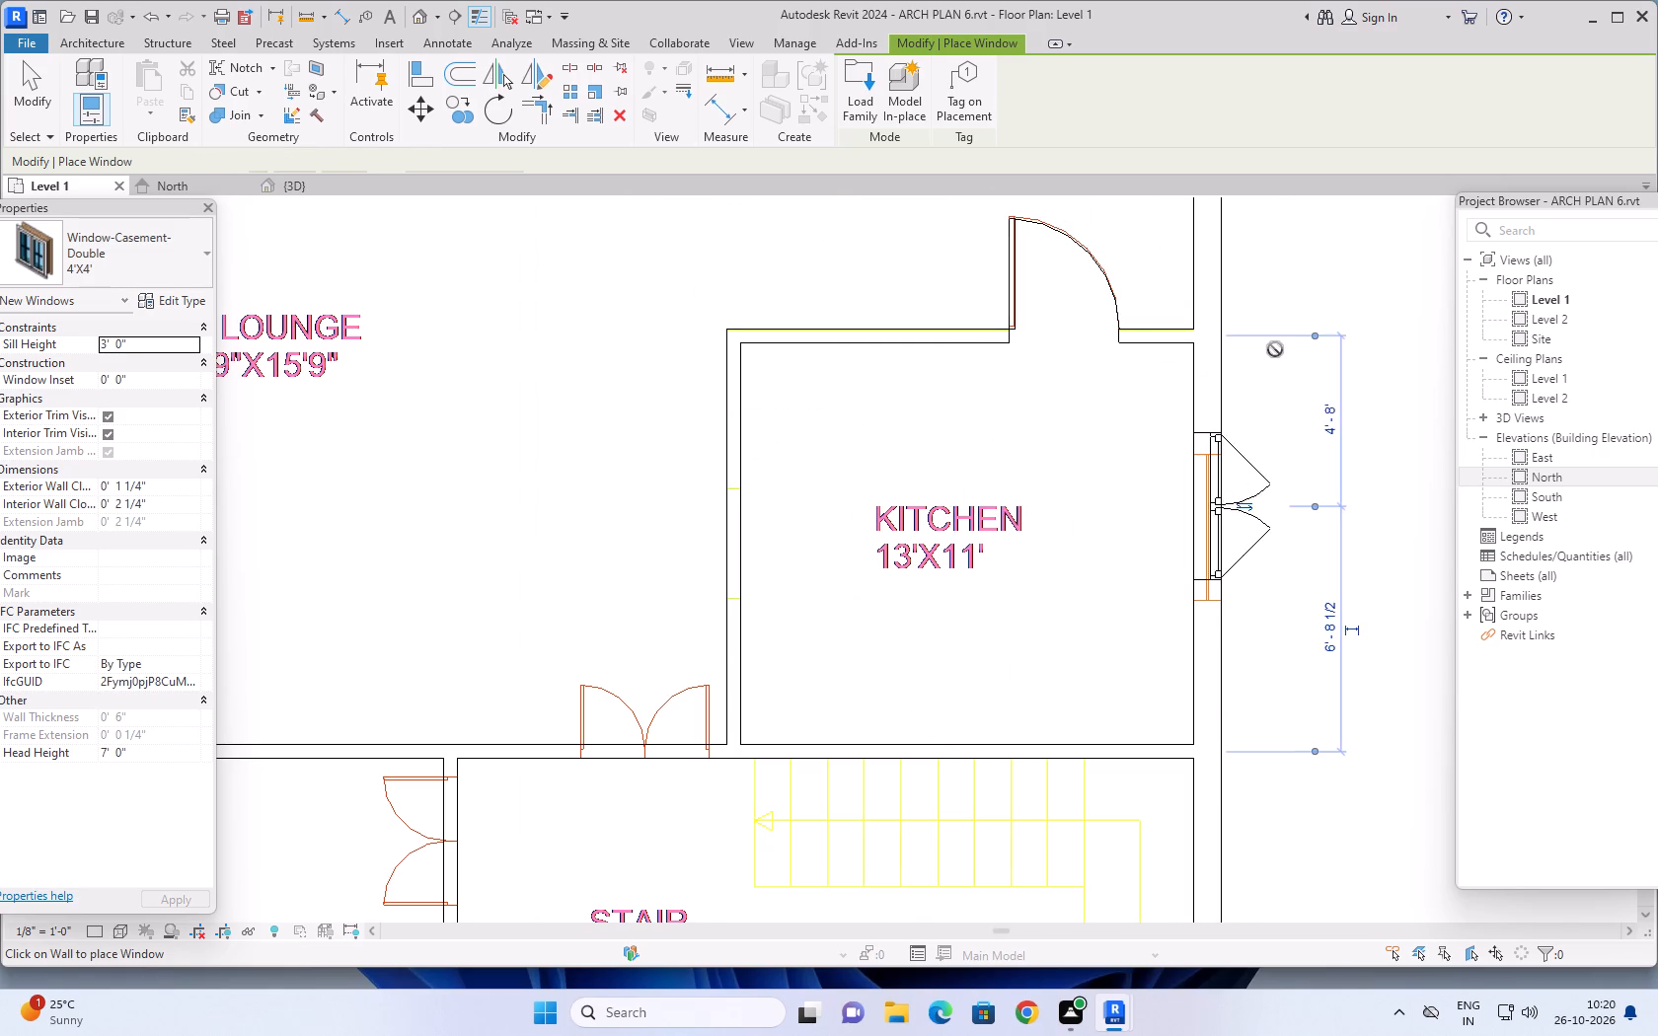
Examine the Level 1 plan for remaining drawn window openings, from the bathrooms down to the parking and lawn.
scroll(1275, 349, "down", 8)
middle_click_drag(1295, 339, 1203, 653)
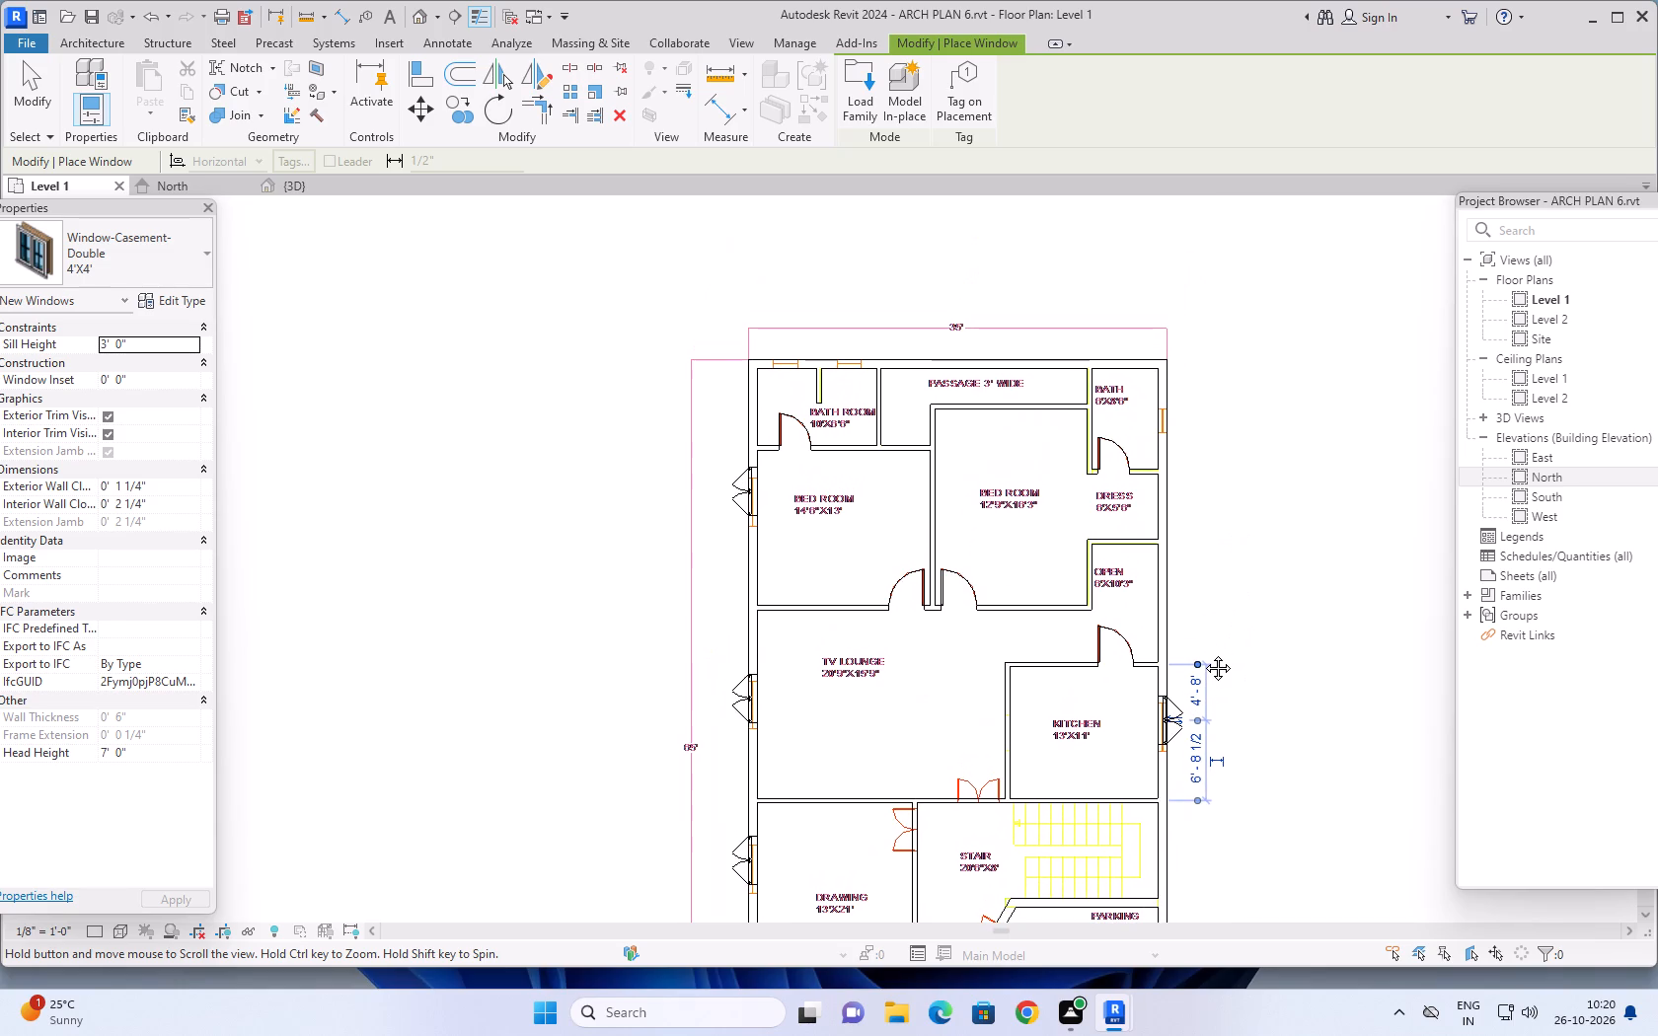
middle_click_drag(1203, 653, 1195, 445)
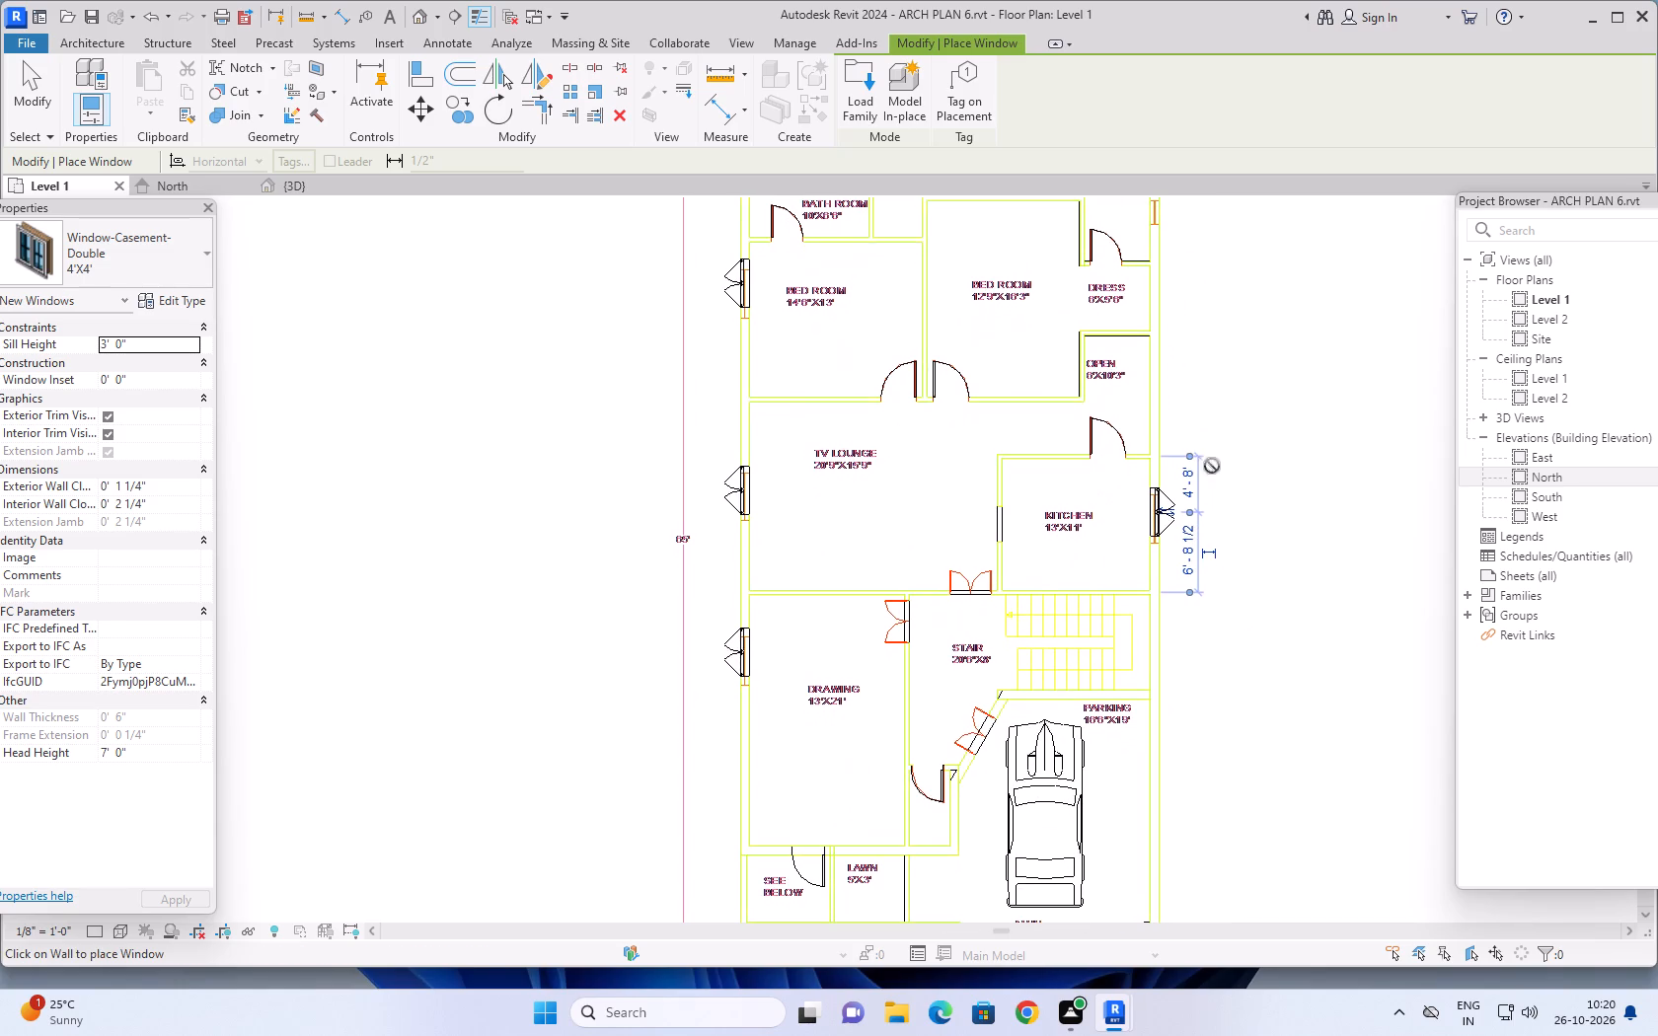
scroll(1241, 619, "down", 2)
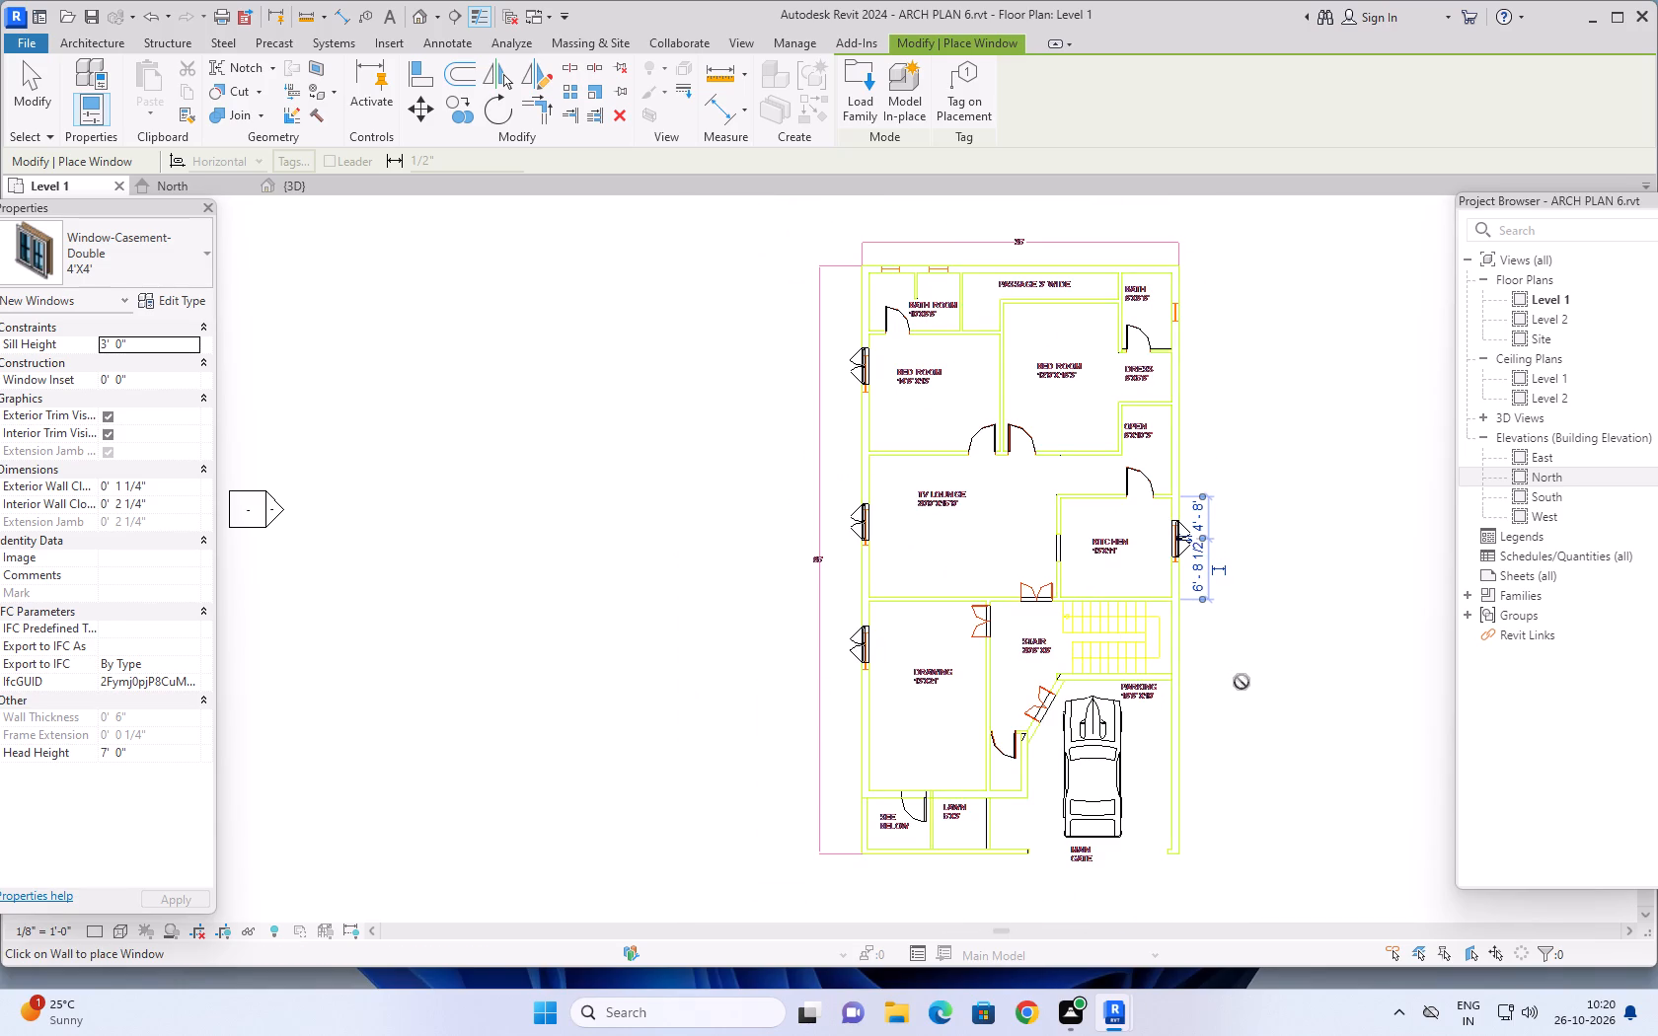
middle_click_drag(1241, 697, 1210, 752)
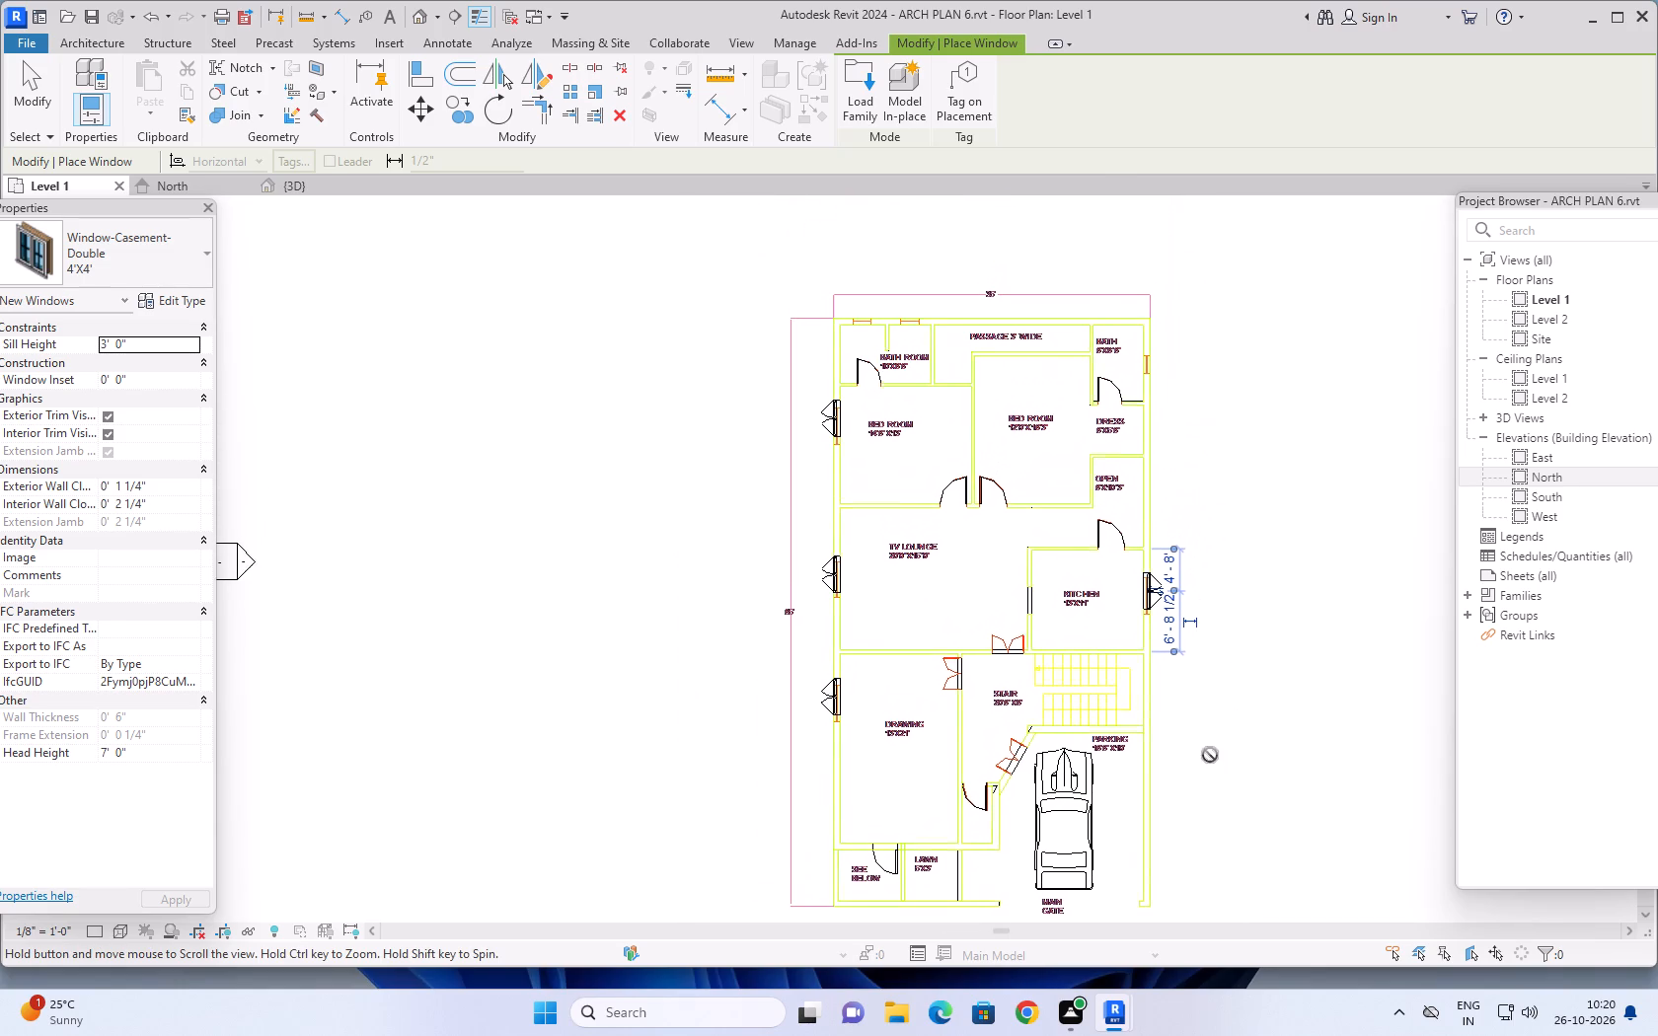
middle_click_drag(1239, 466, 1207, 607)
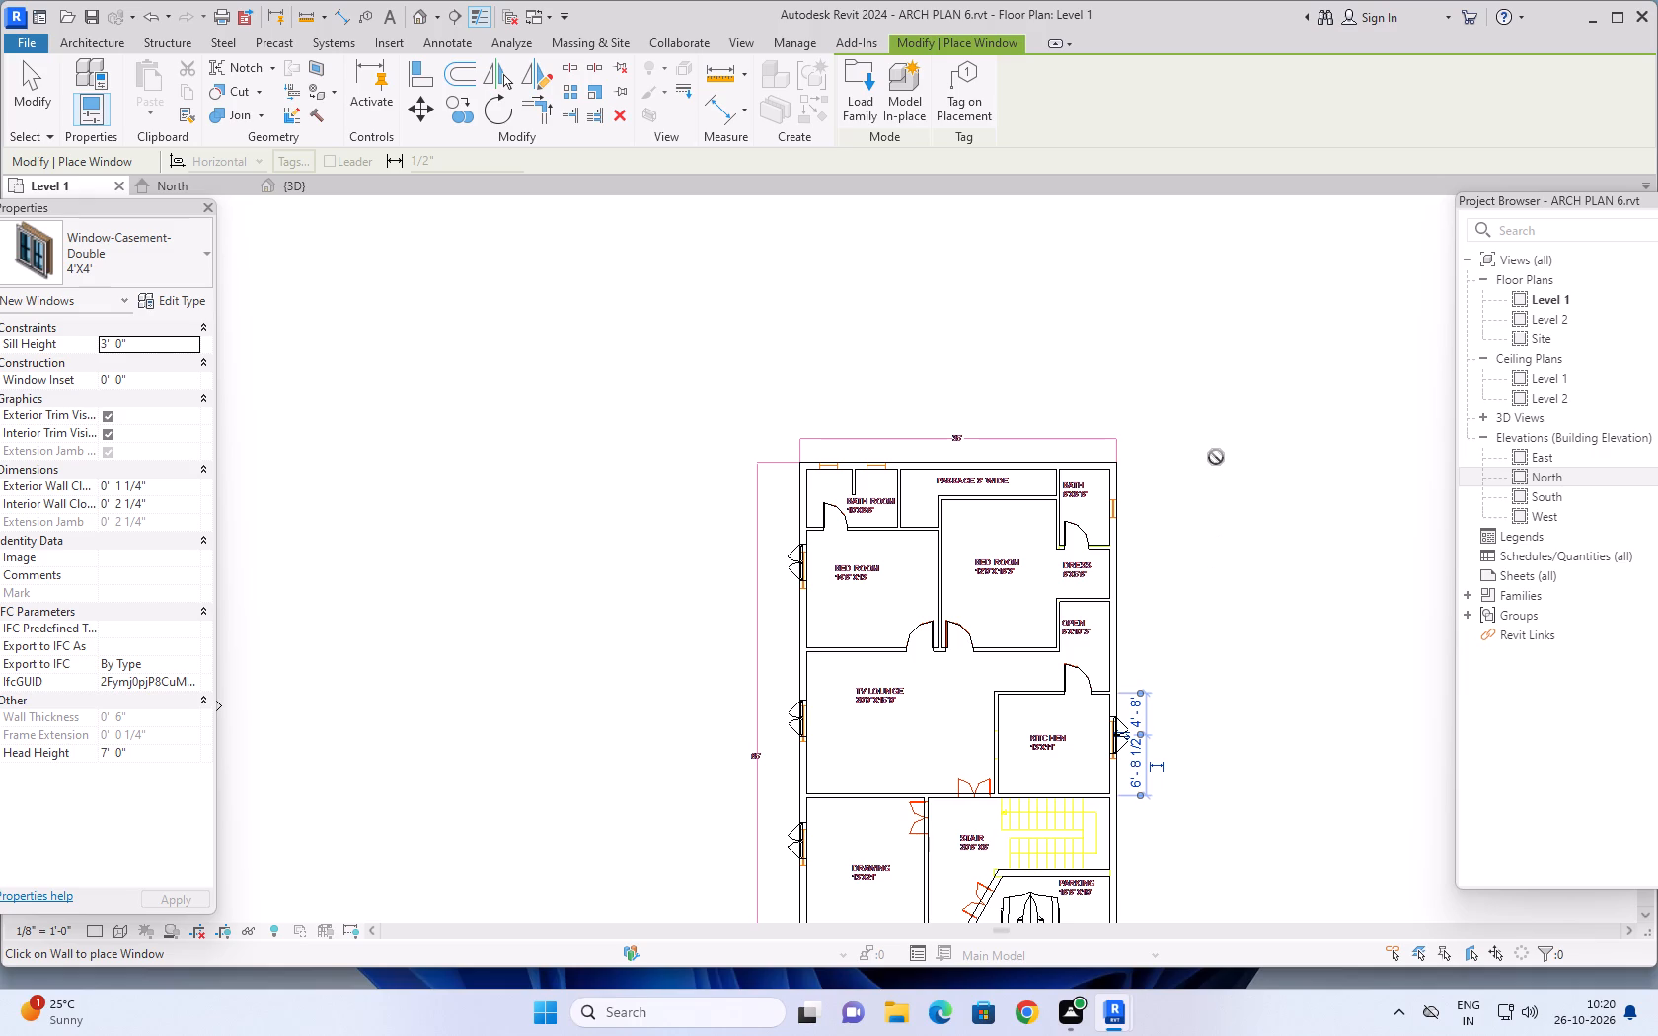
scroll(1229, 463, "down", 1)
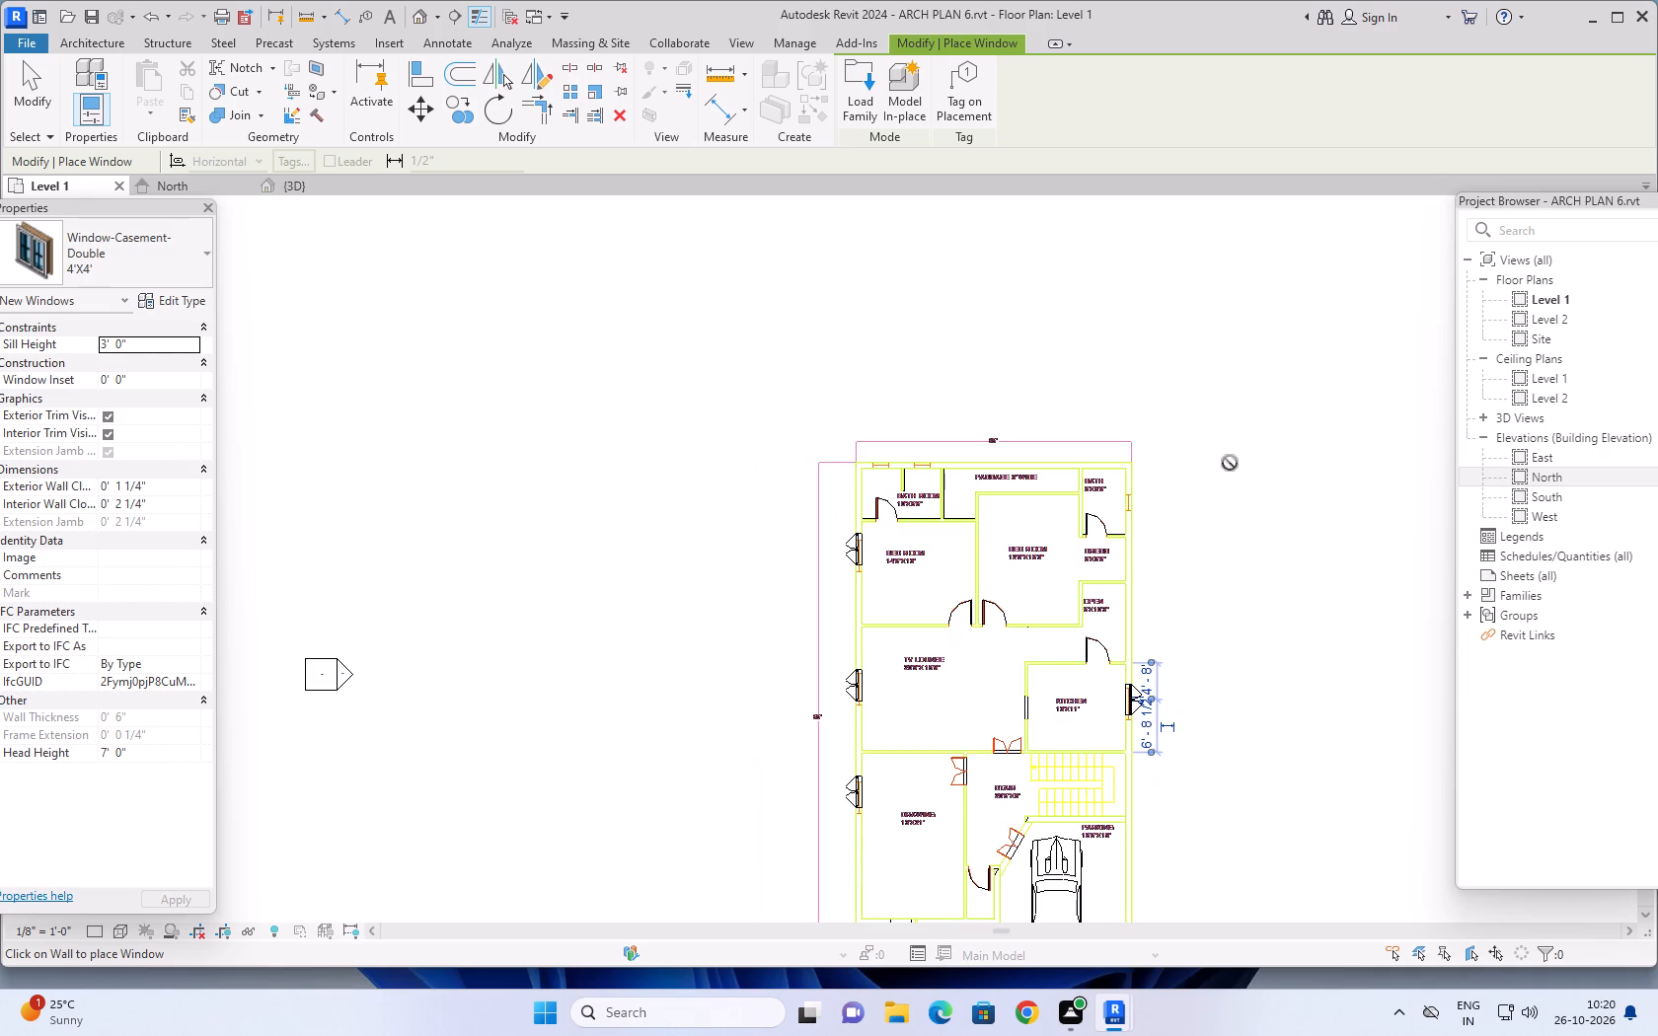
scroll(1227, 472, "down", 1)
middle_click_drag(1224, 471, 1146, 441)
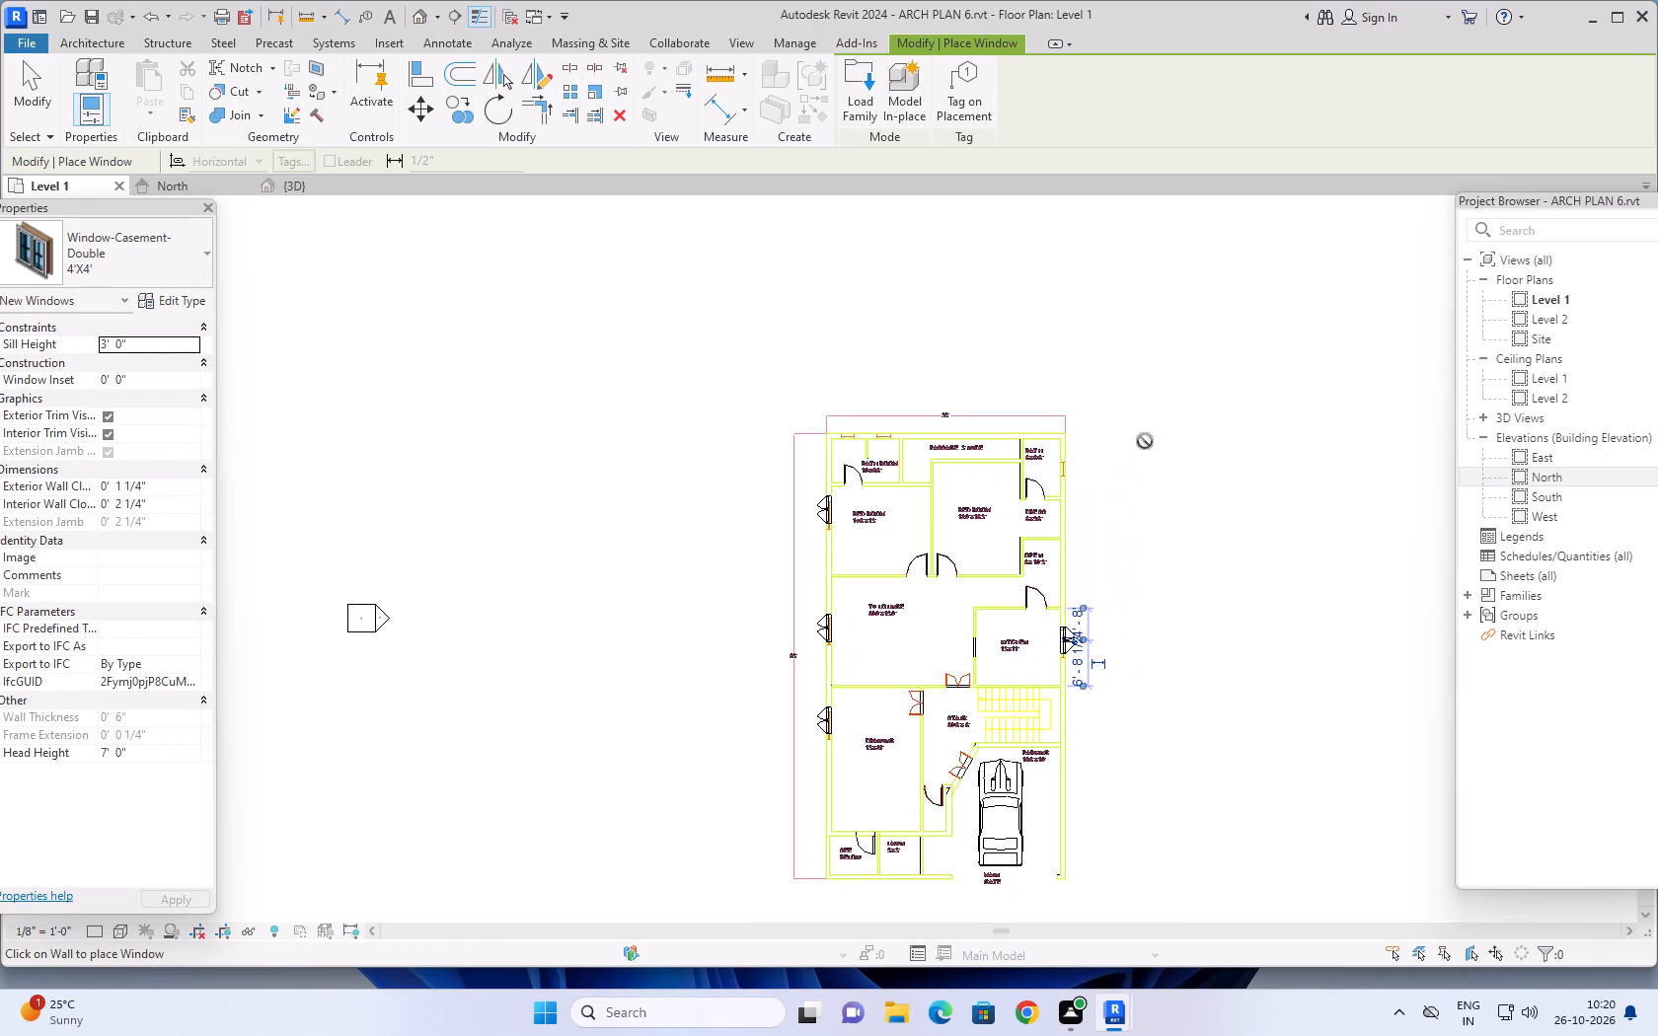
middle_click_drag(1201, 514, 1170, 483)
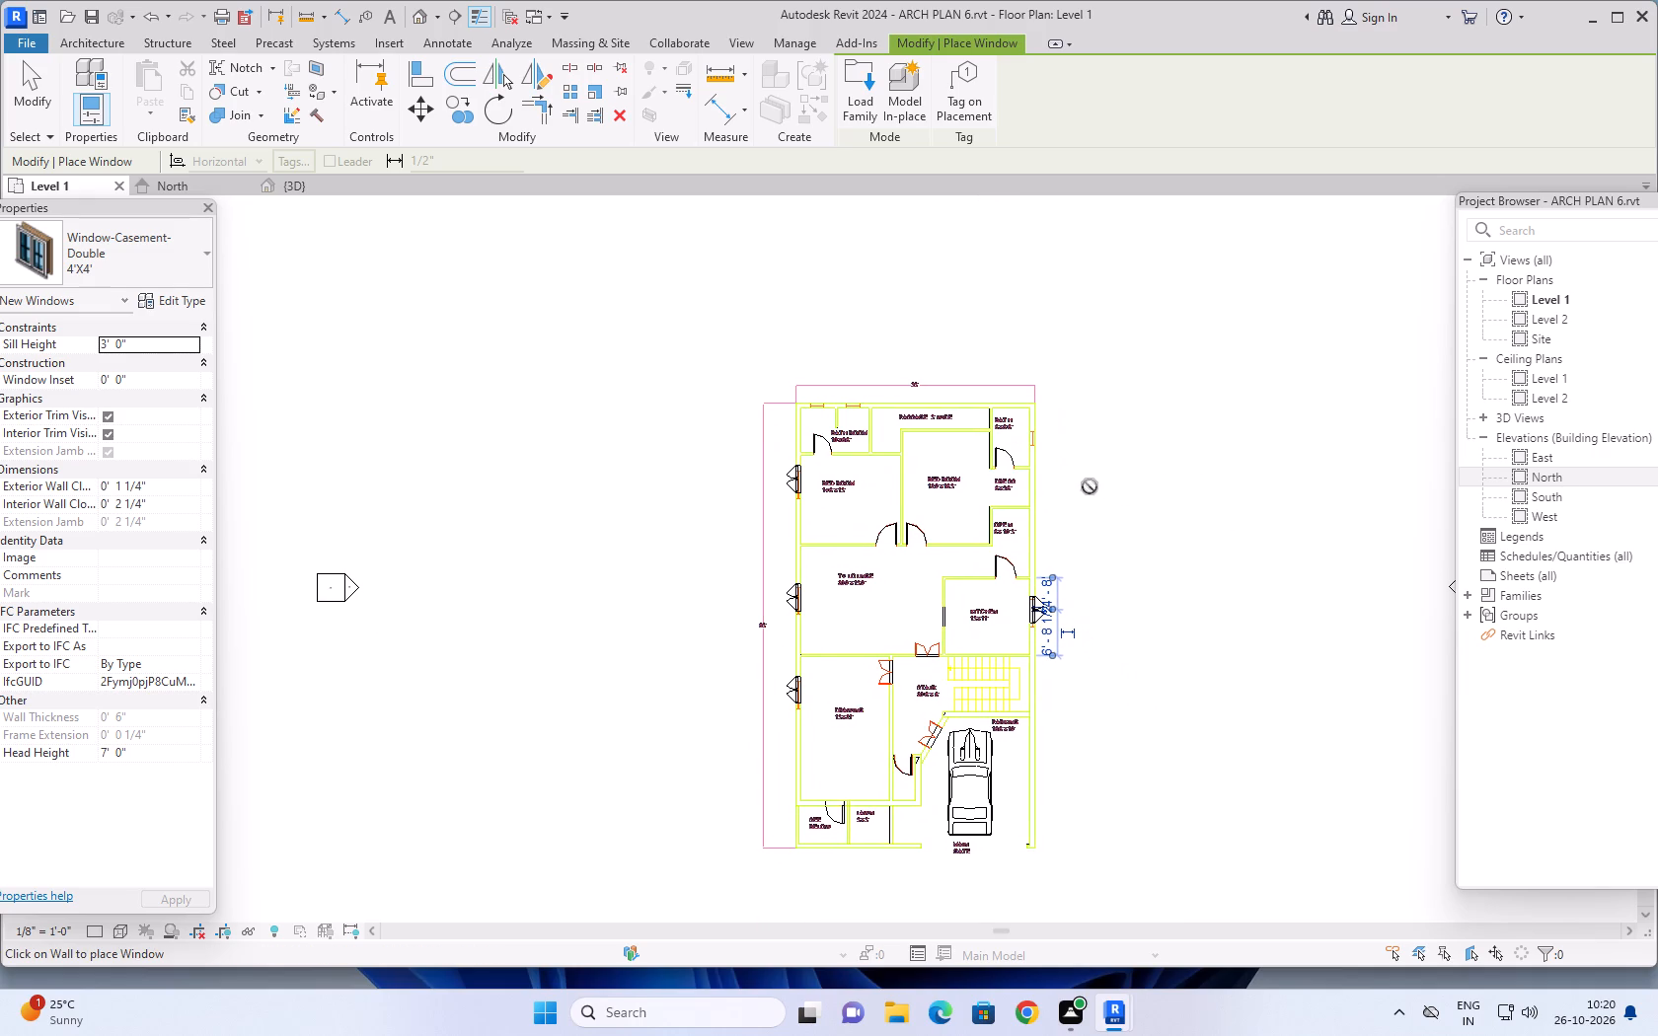
scroll(779, 389, "up", 4)
middle_click_drag(969, 348, 950, 337)
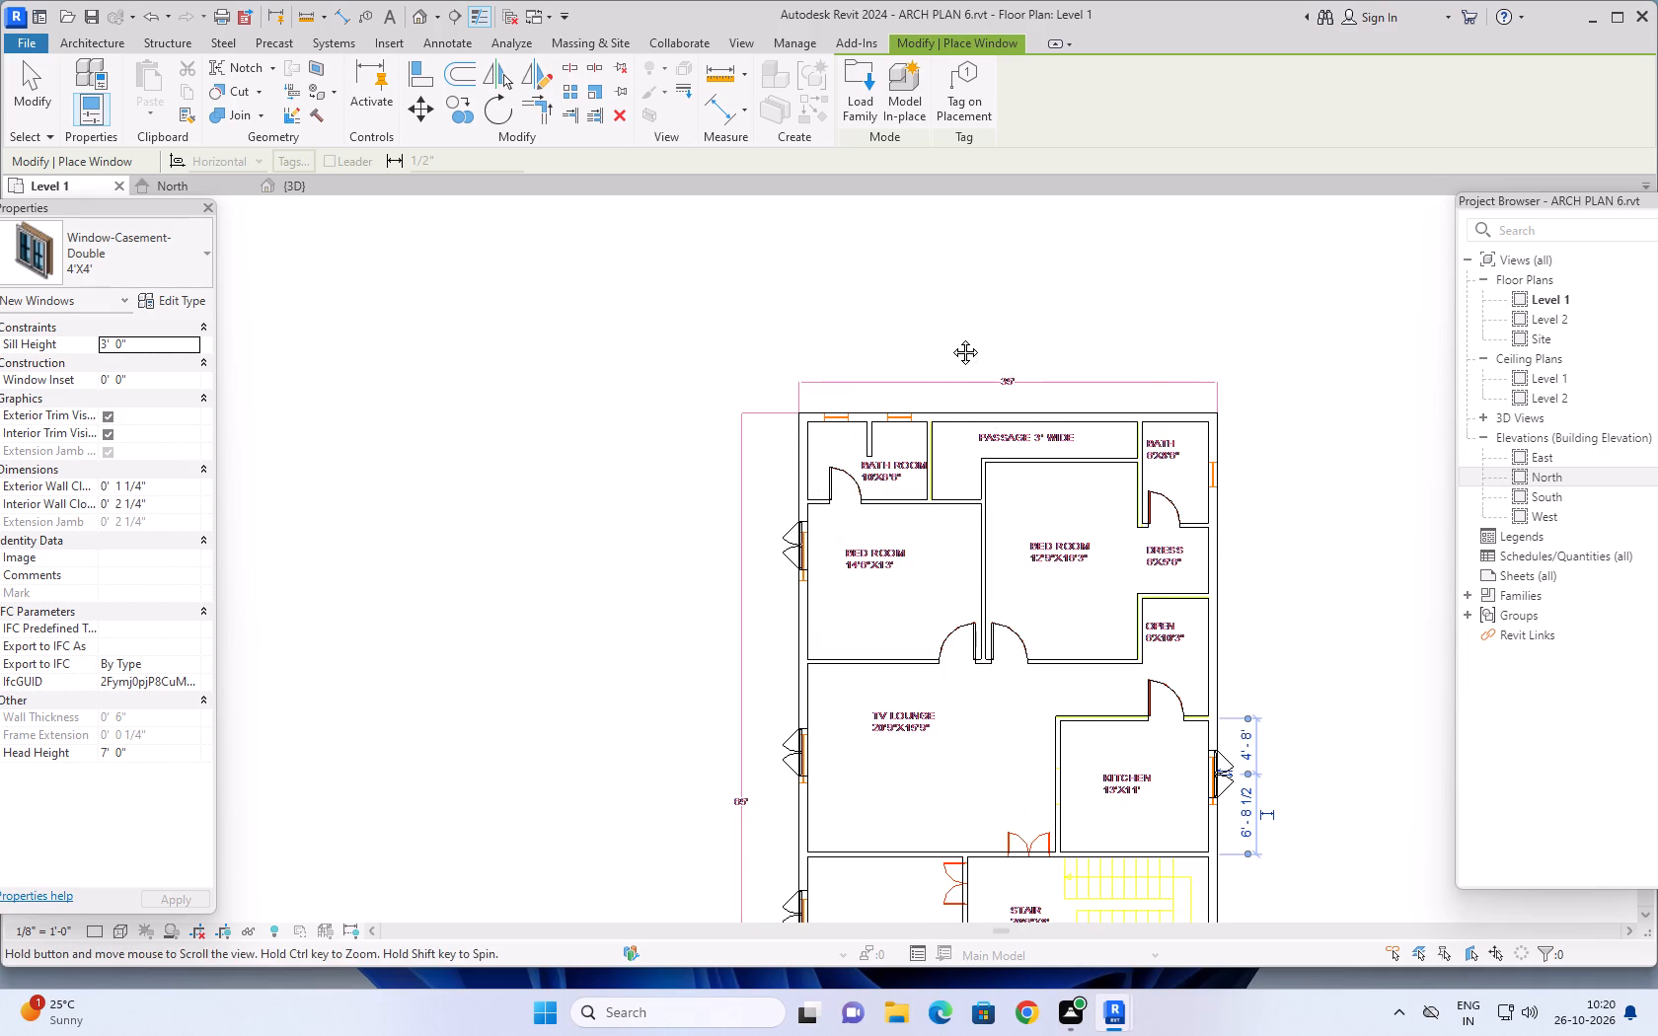
middle_click_drag(950, 337, 894, 302)
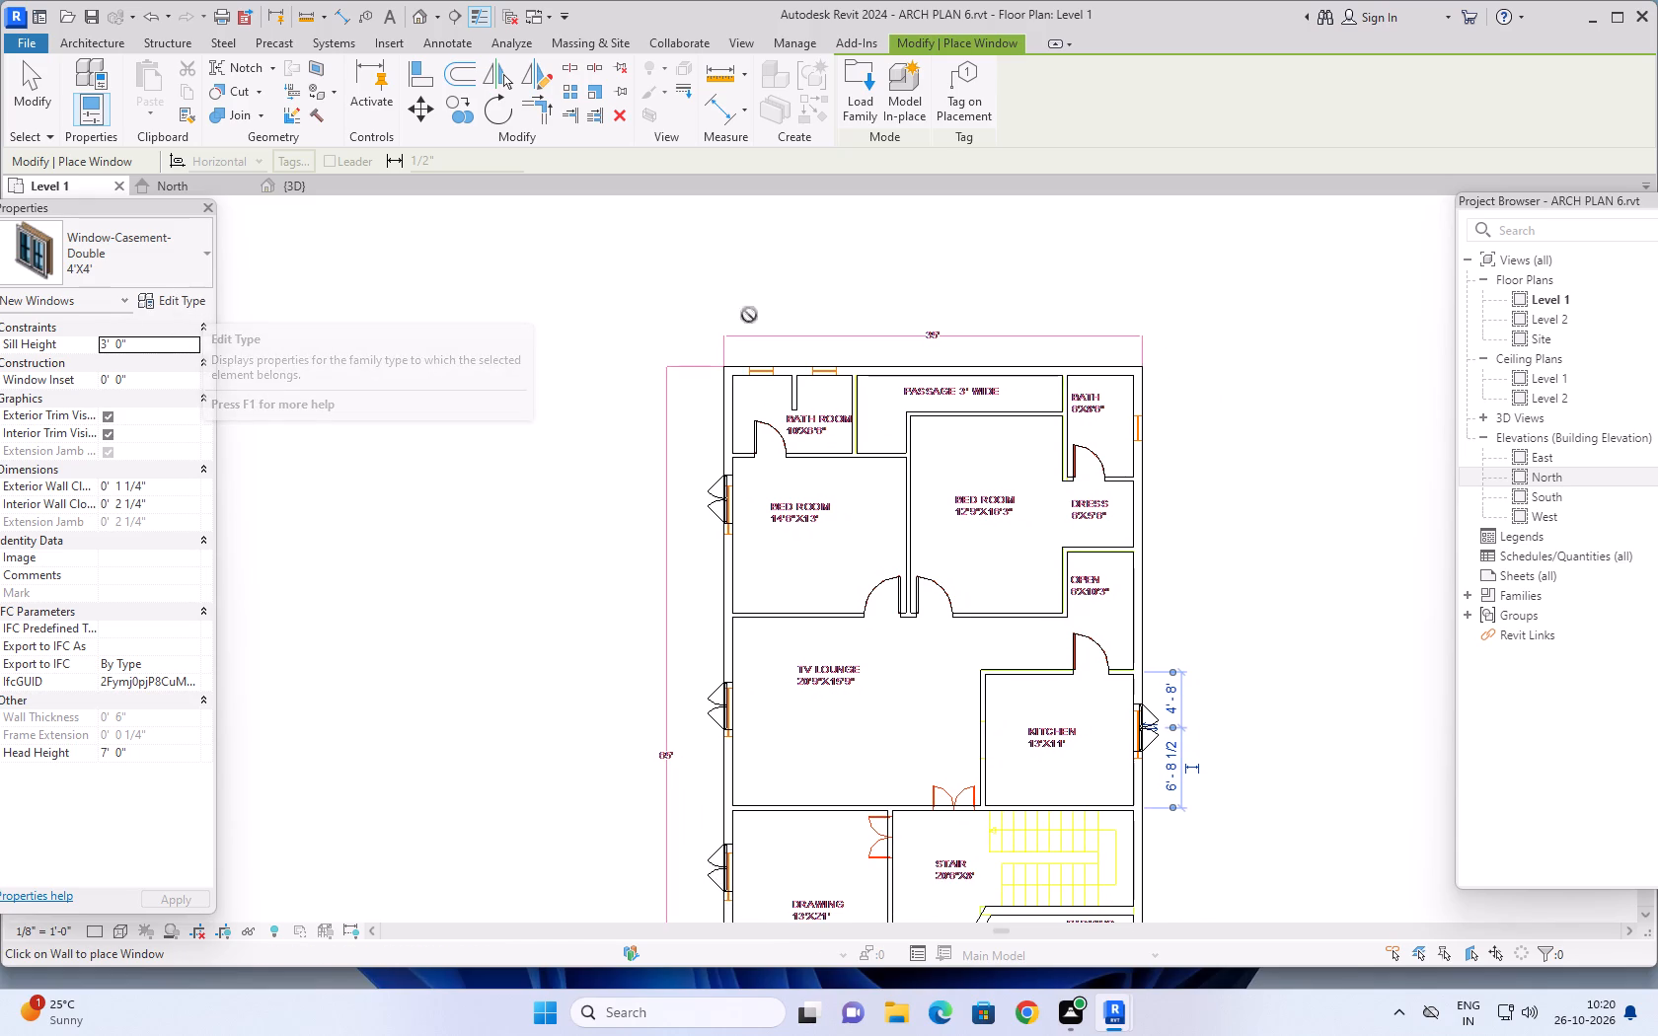
scroll(908, 256, "down", 3)
scroll(979, 294, "down", 1)
scroll(950, 833, "up", 5)
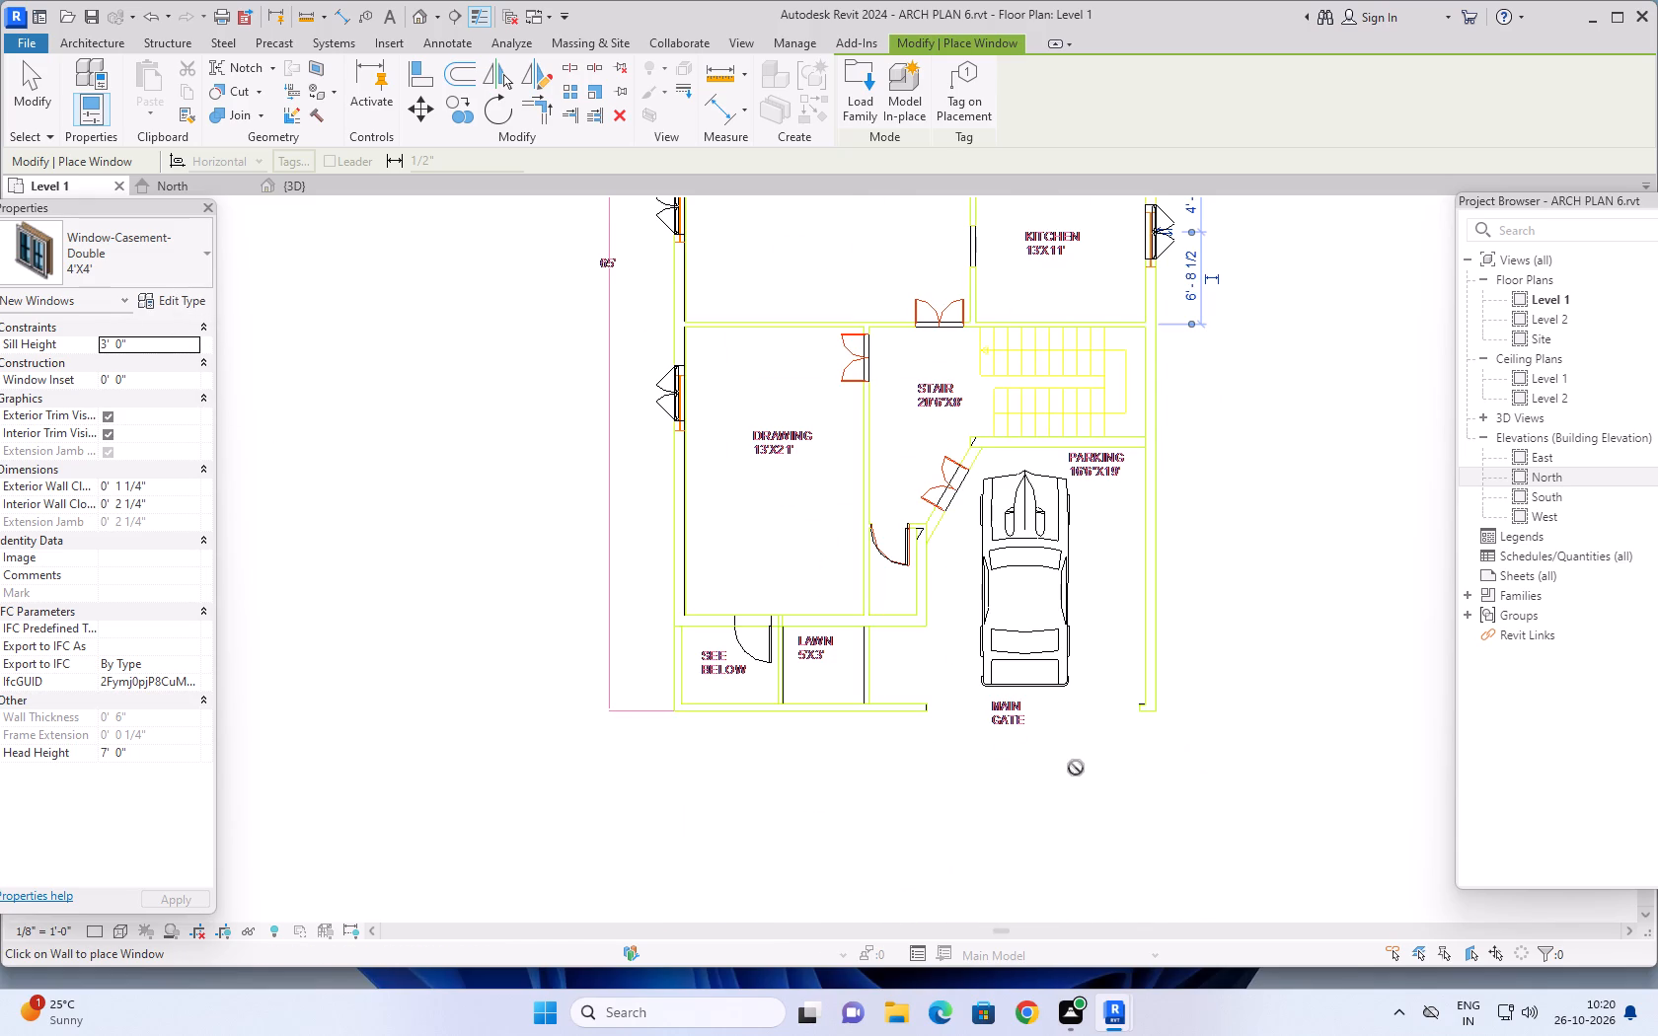
Duplicate the 4'X4' double casement window type under the name 2'X1'9".
left_click(171, 300)
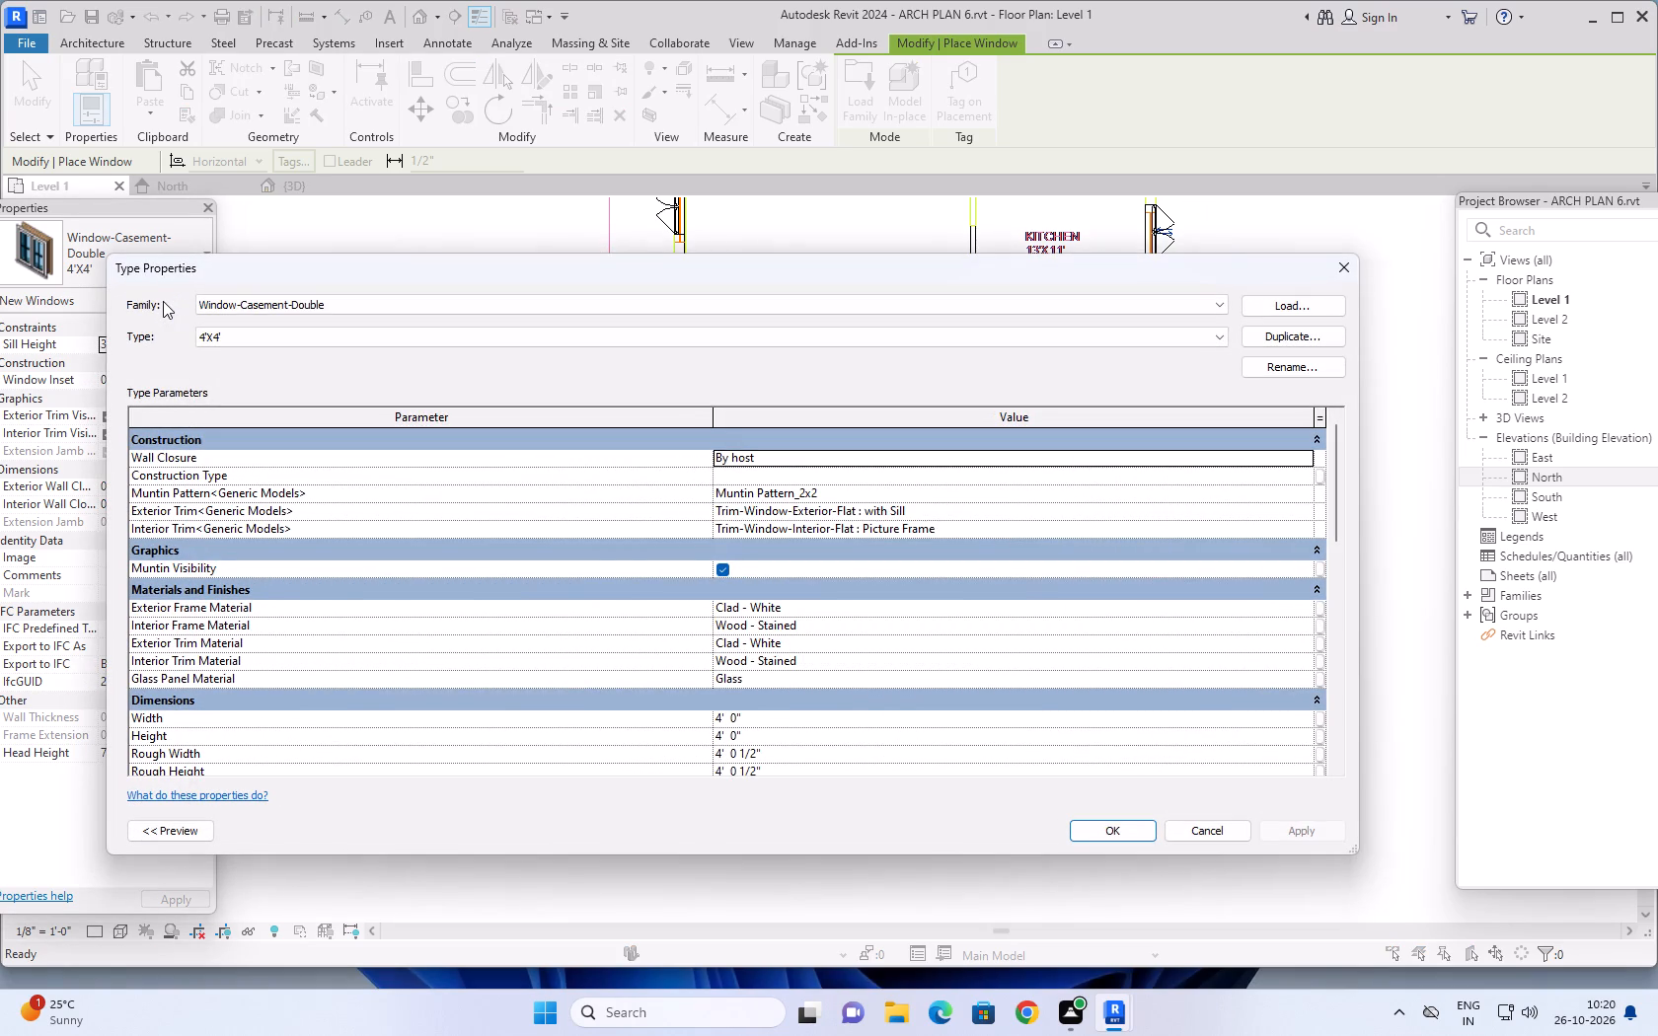
left_click(1277, 334)
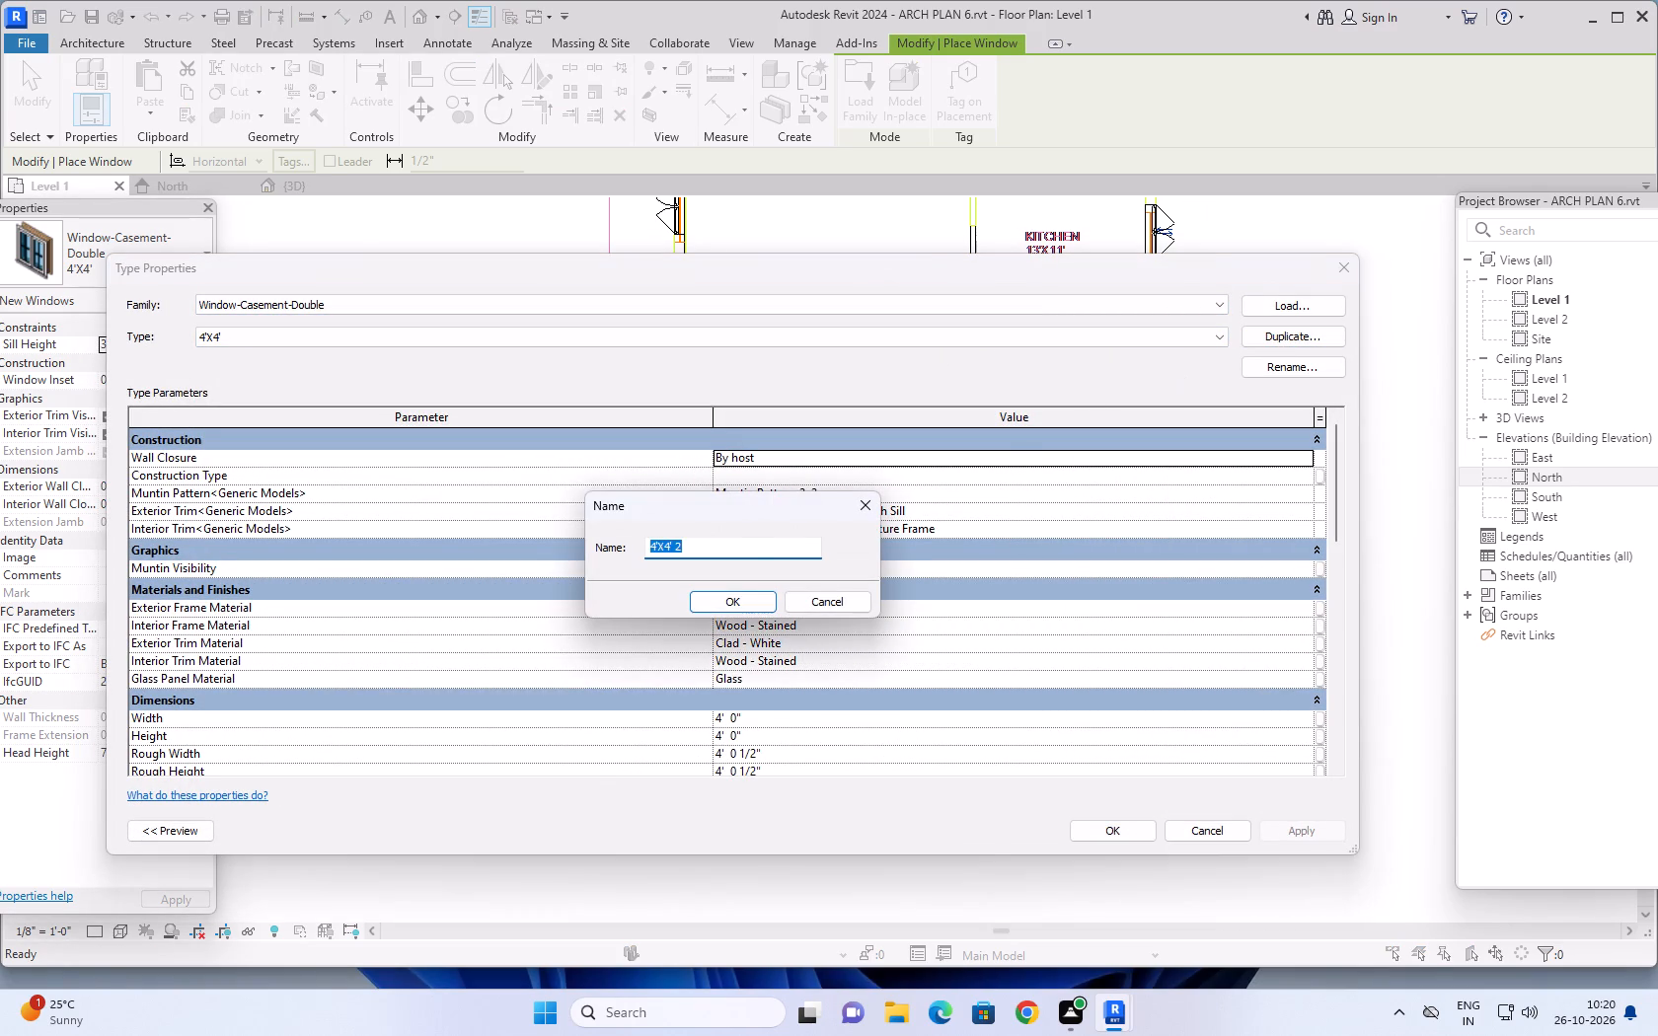
type("2'")
type("X1'9\"")
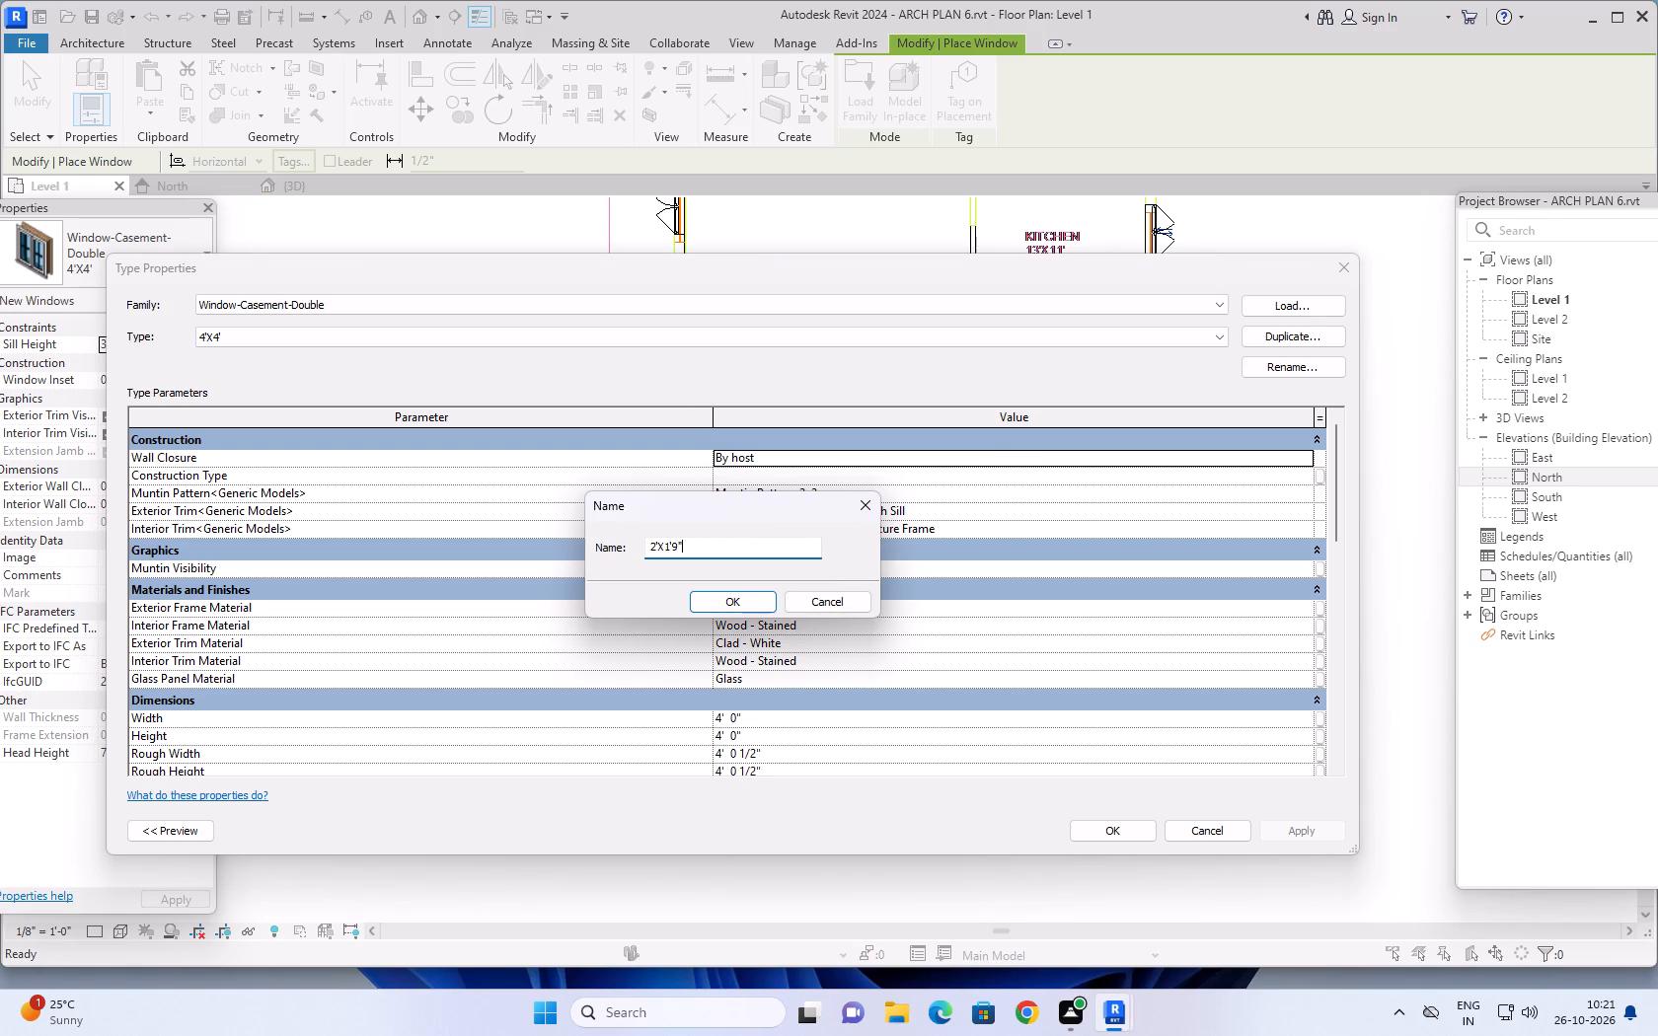
key("Return")
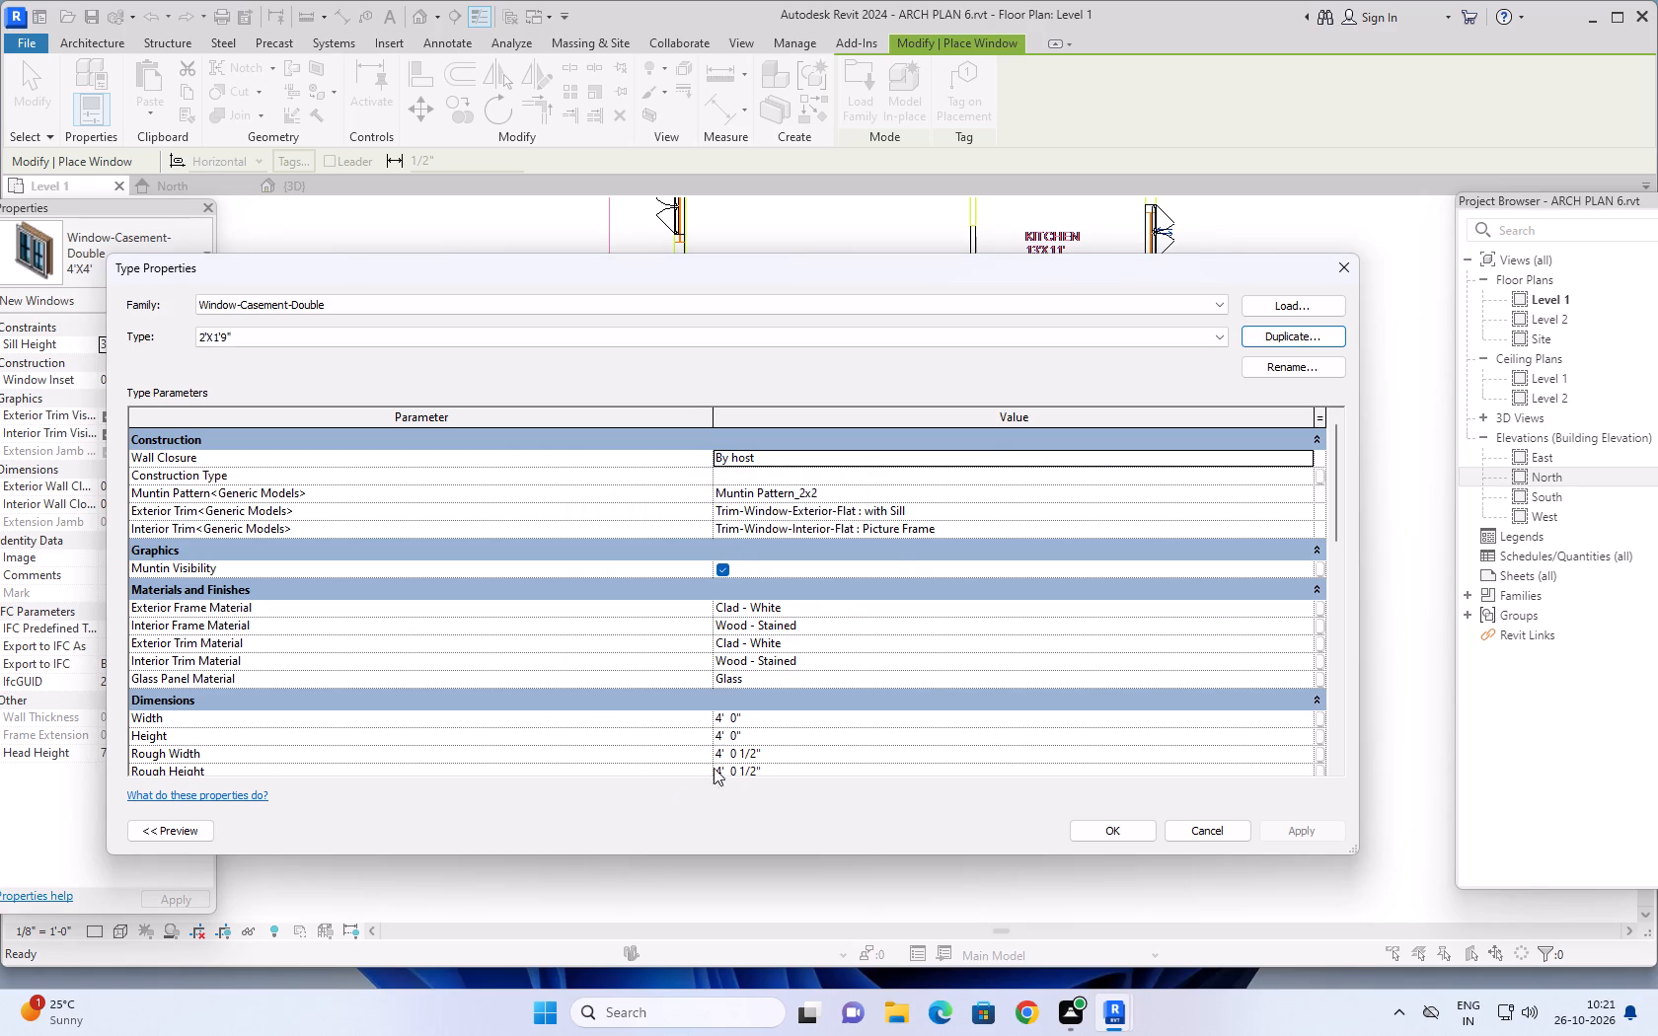
Set the 2'X1'9" window type's height to 1'9" and its width to 2'.
left_click(770, 736)
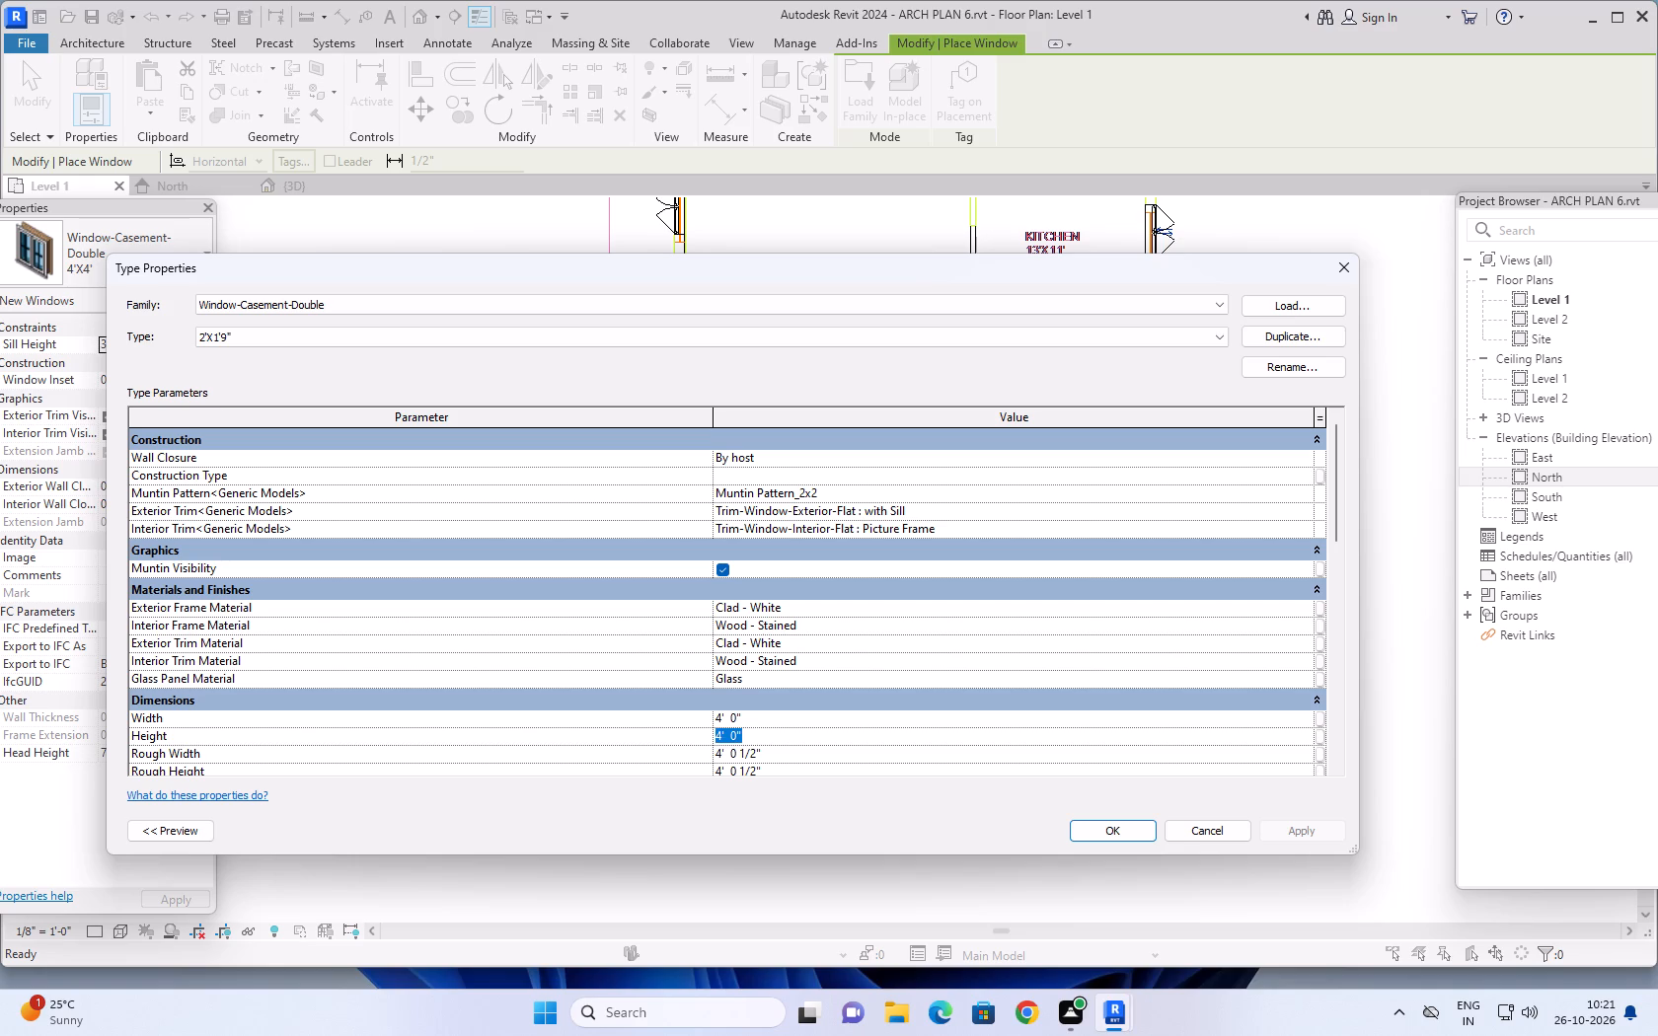
type("1'9")
key("shift+quotedbl")
left_click(748, 716)
key("BackSpace")
key("BackSpace")
key("BackSpace")
key("BackSpace")
key("BackSpace")
key("BackSpace")
key("BackSpace")
key("BackSpace")
key("BackSpace")
key("BackSpace")
key("BackSpace")
key("BackSpace")
key("BackSpace")
key("BackSpace")
type("2'")
key("Return")
Set the 2'X1'9" window type's default sill height to 7' and apply the type properties.
scroll(749, 672, "down", 17)
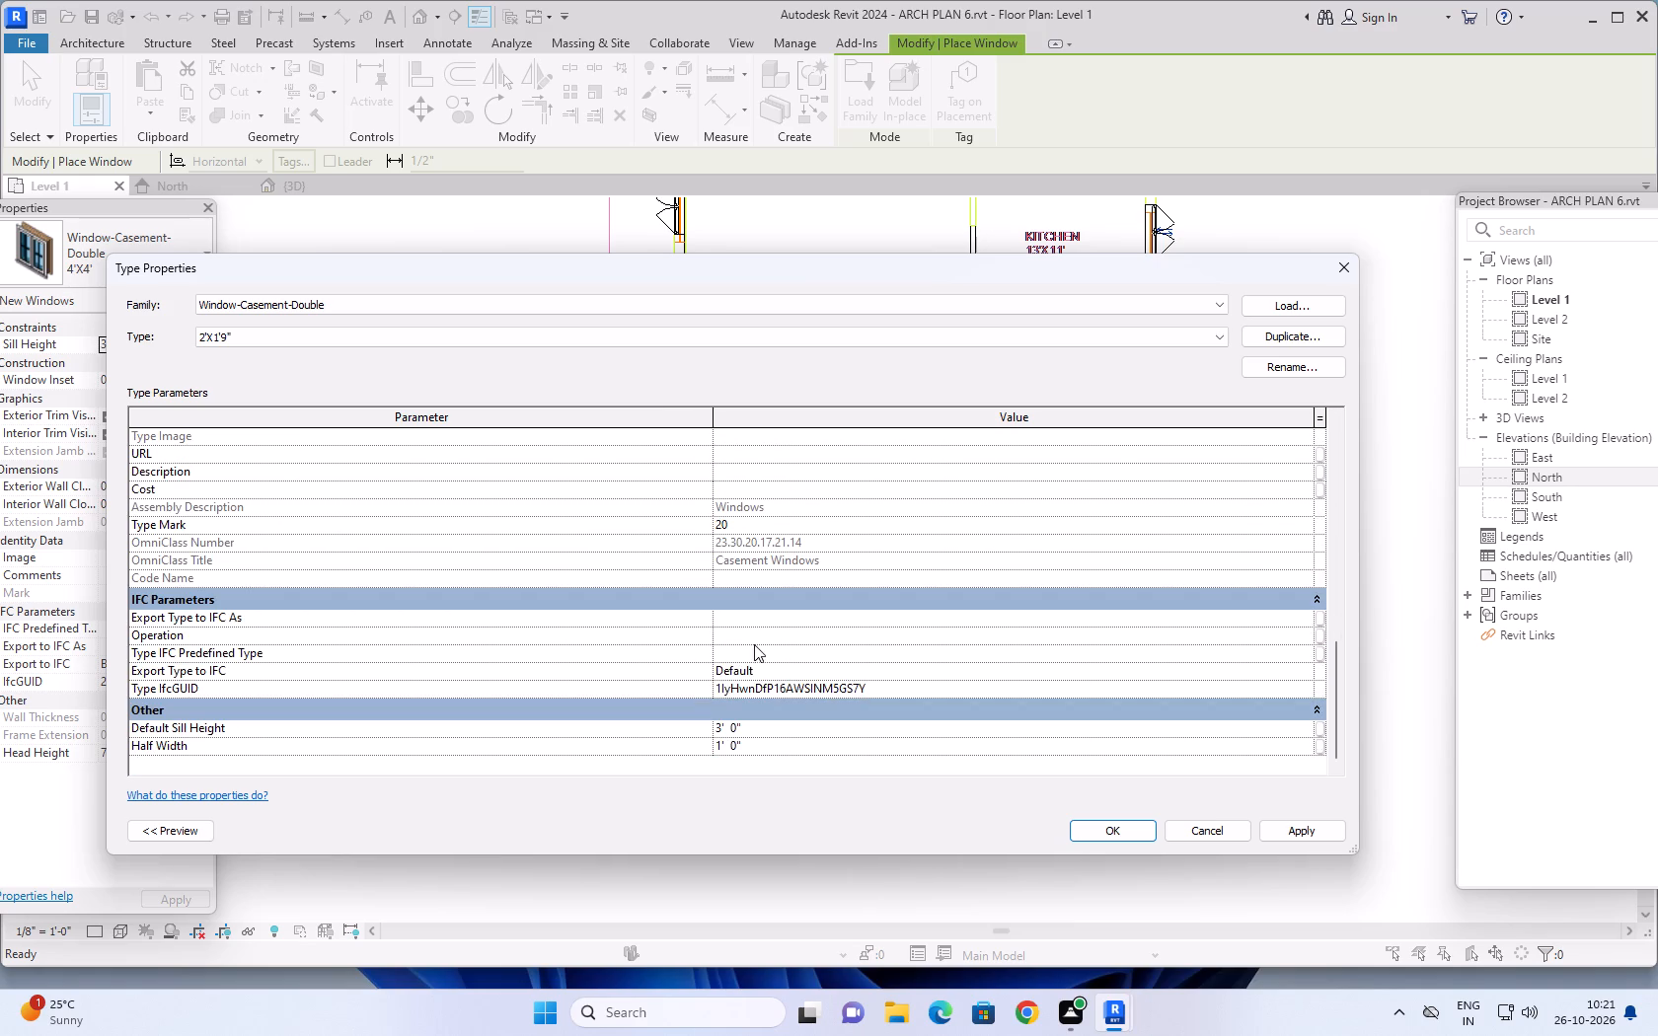
scroll(754, 644, "down", 2)
left_click(775, 723)
type("7'")
key("Return")
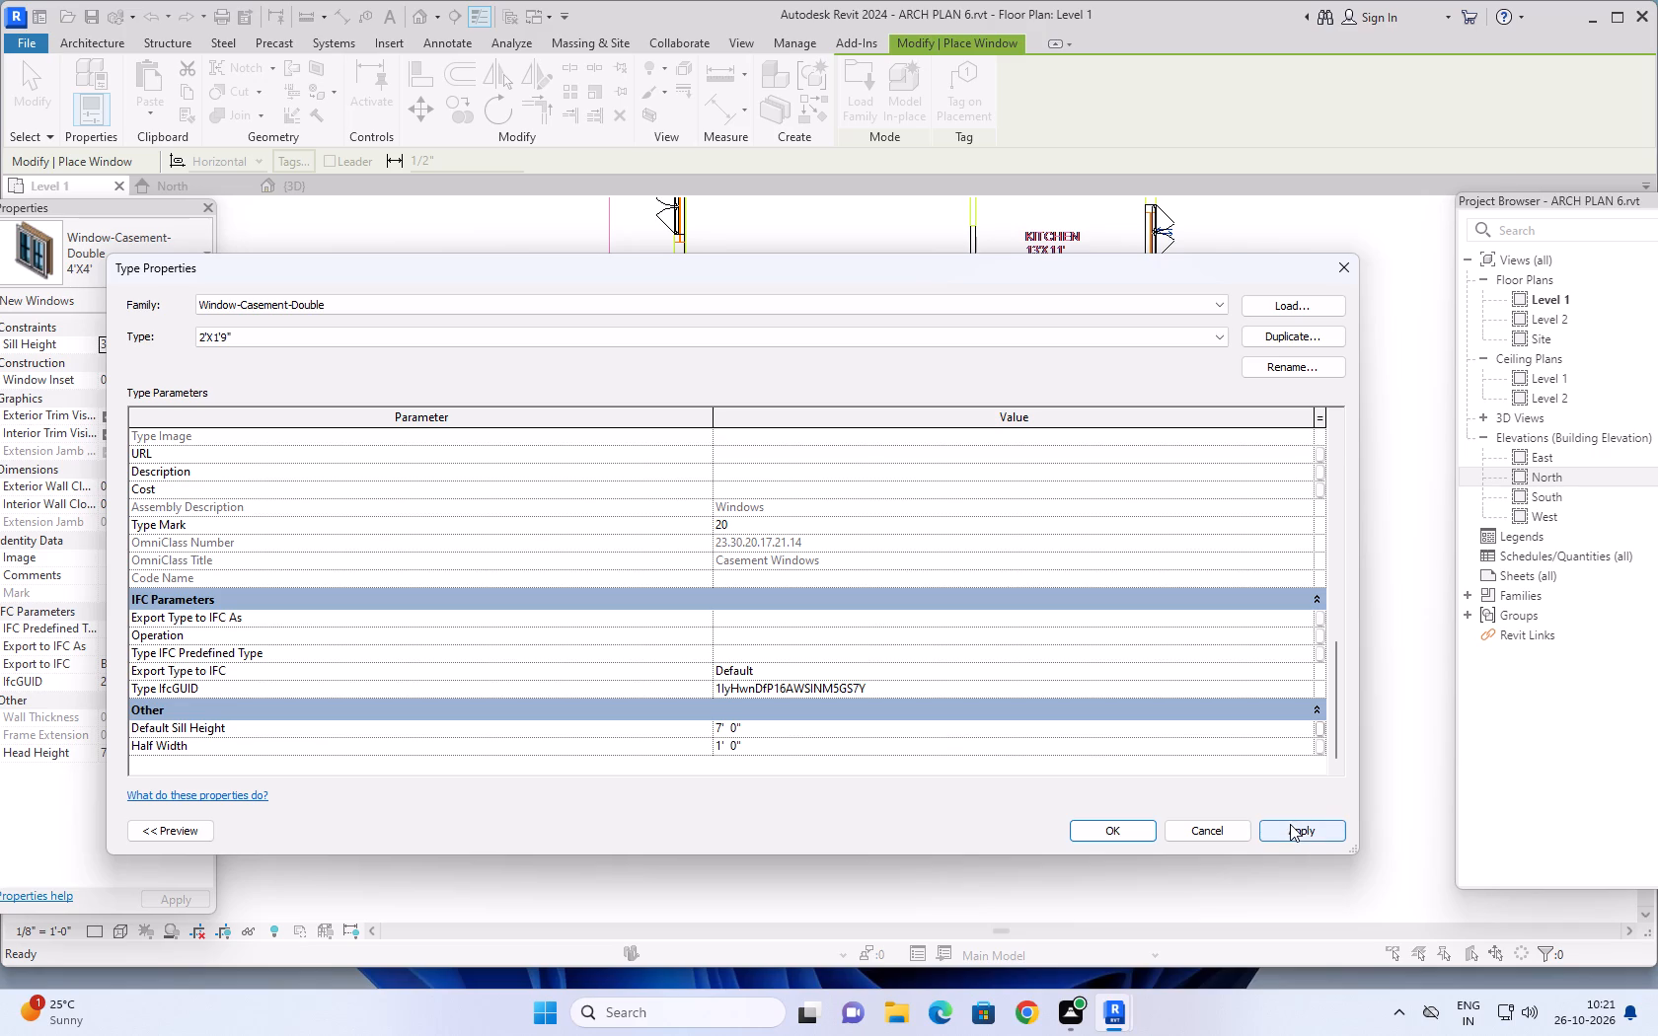
left_click(1290, 824)
left_click(1111, 834)
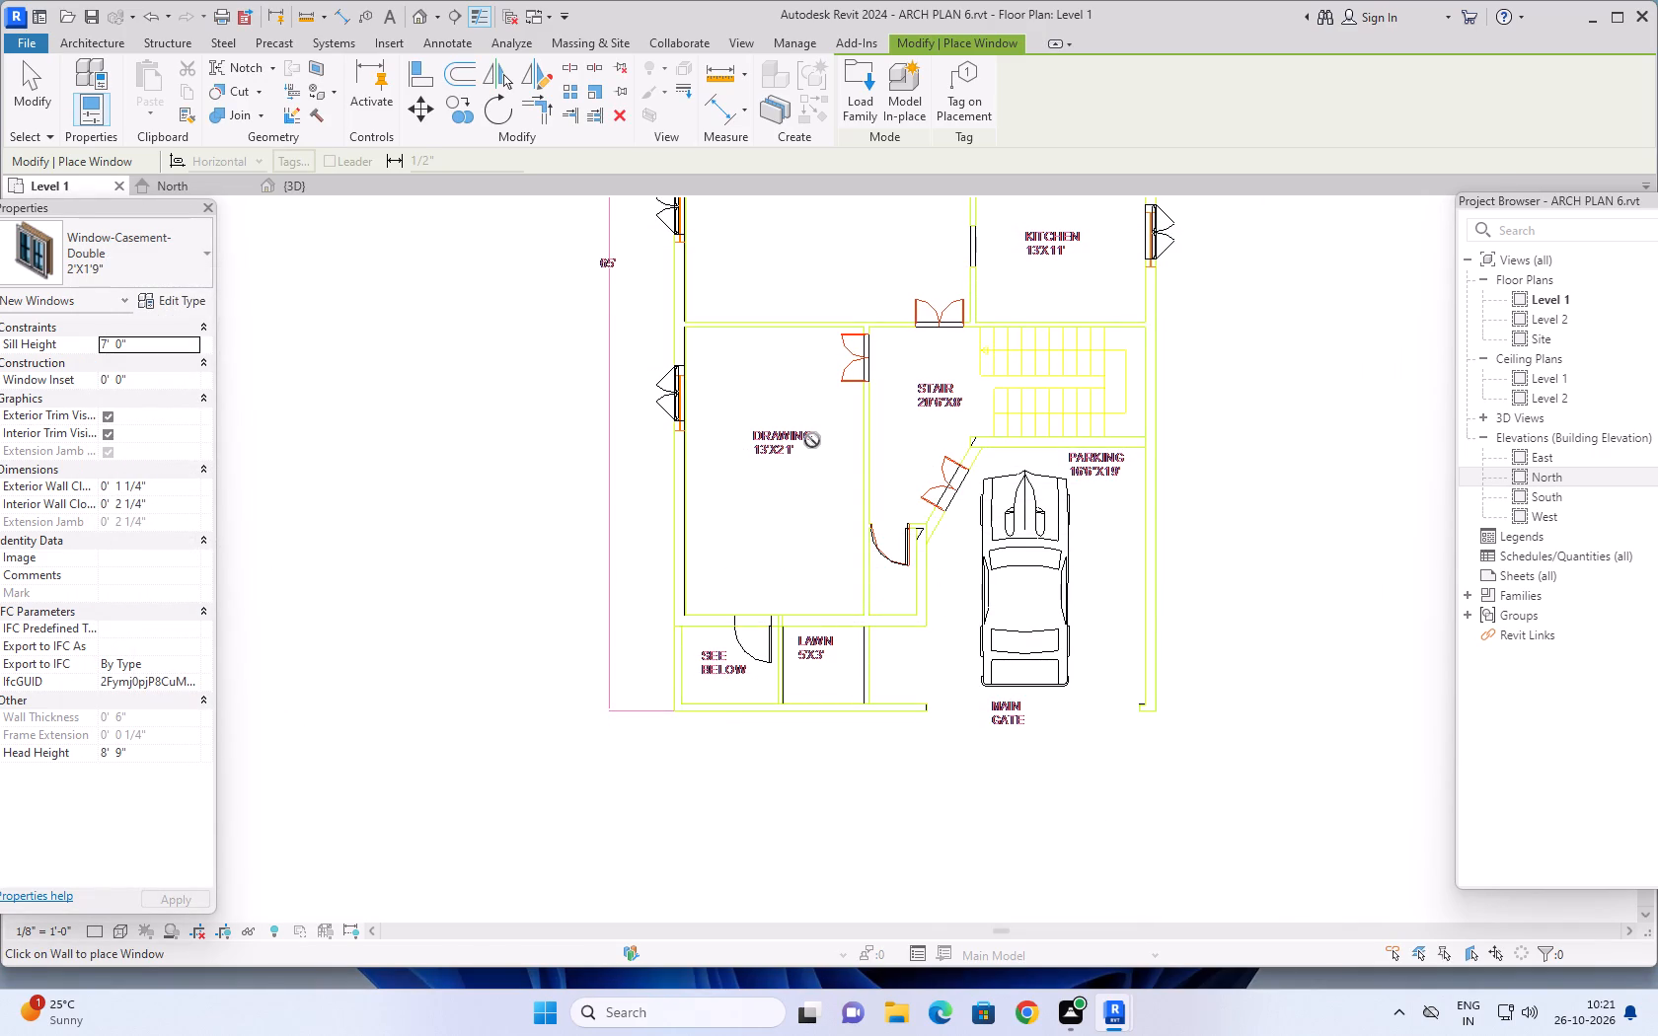
Place two 2'X1'9" windows in the 10'X6'6" bath room's north wall, about 2'-1" west and 1'-11" east of the partition.
scroll(811, 440, "down", 5)
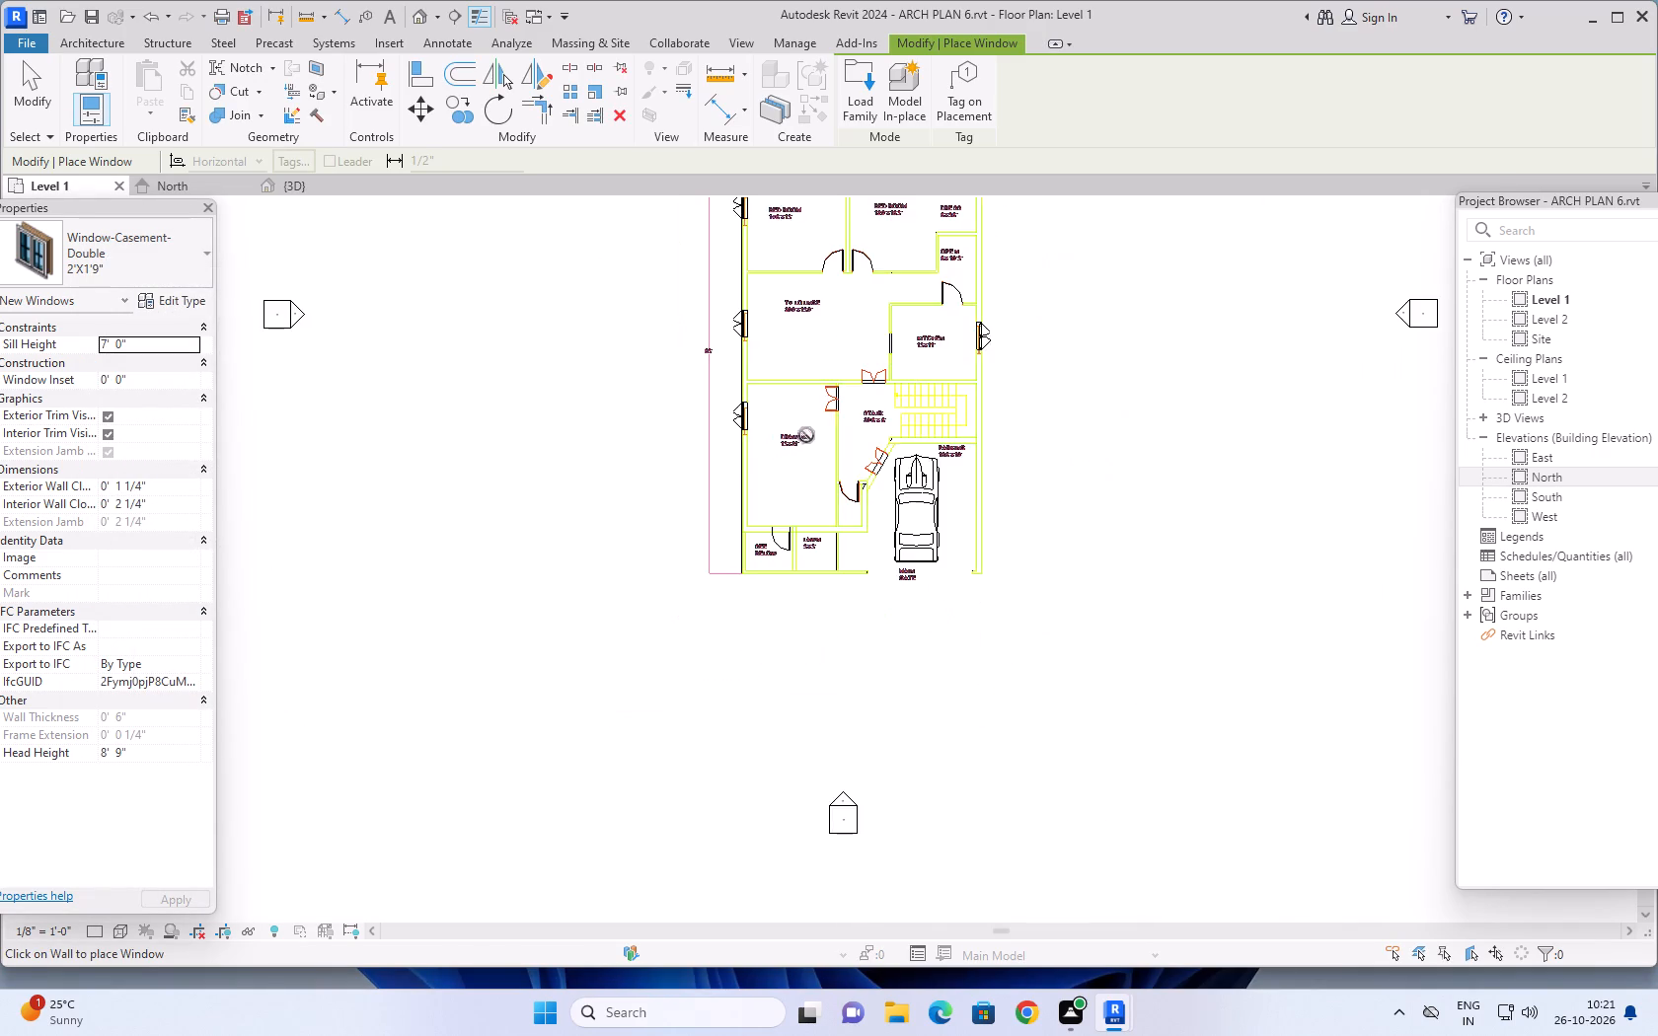
scroll(801, 392, "down", 3)
middle_click_drag(833, 355, 824, 585)
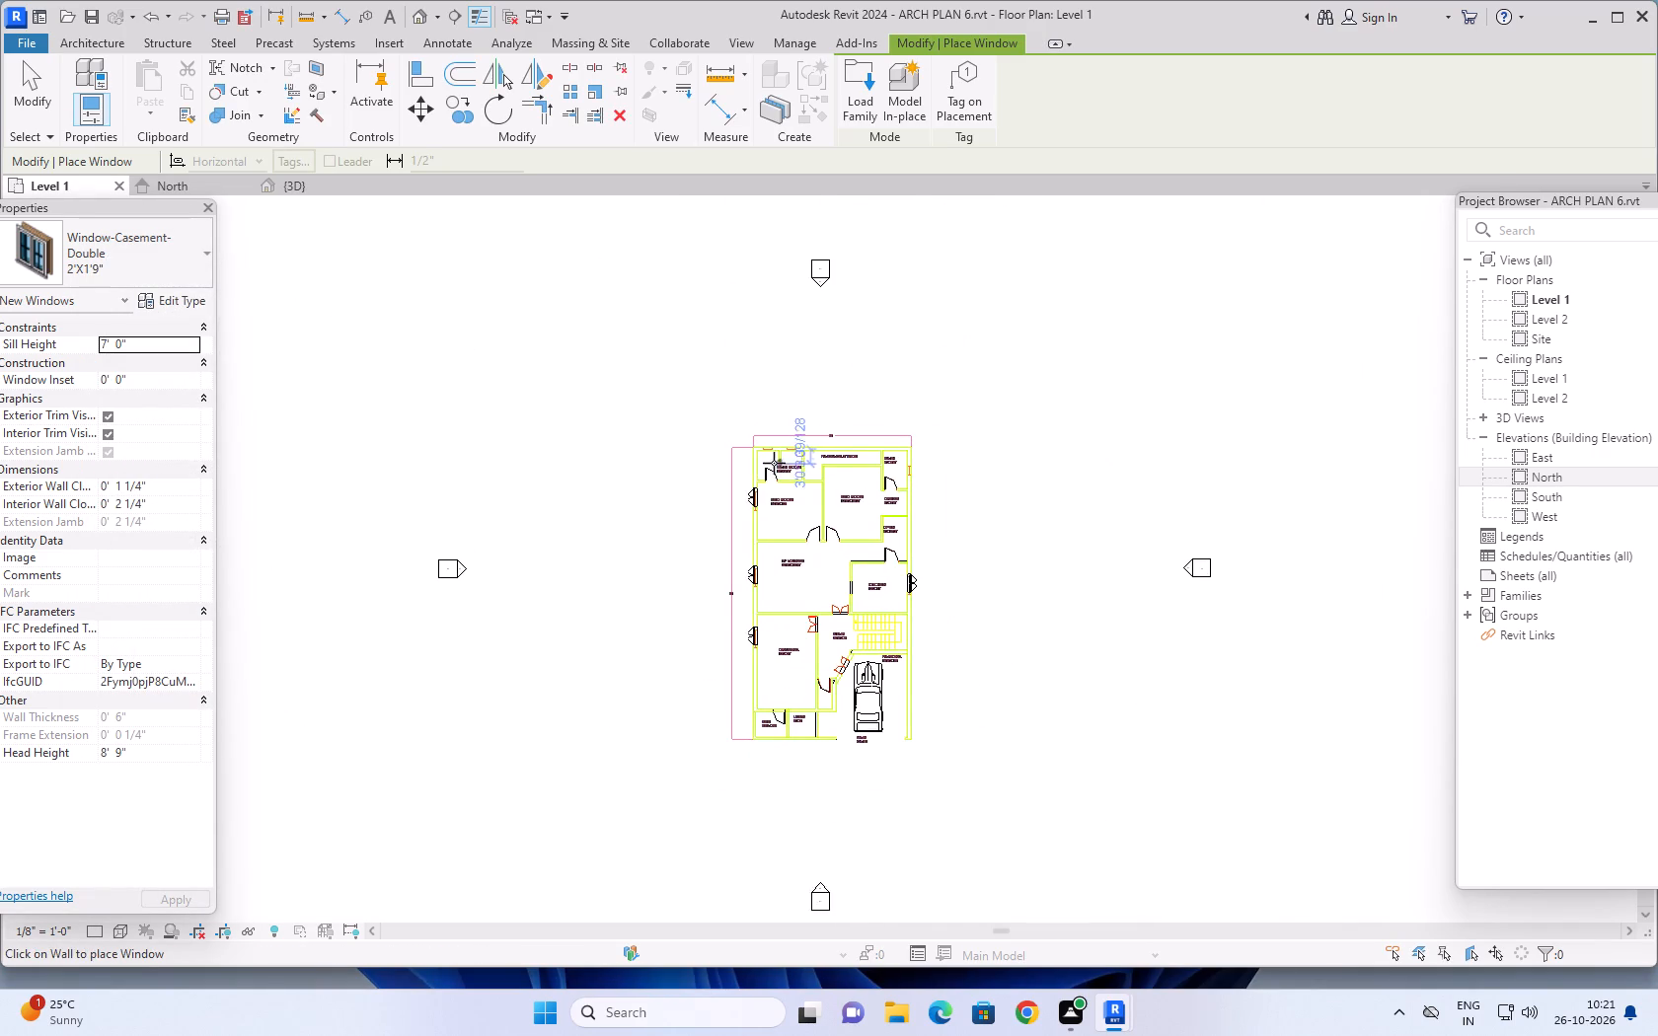
scroll(774, 463, "up", 8)
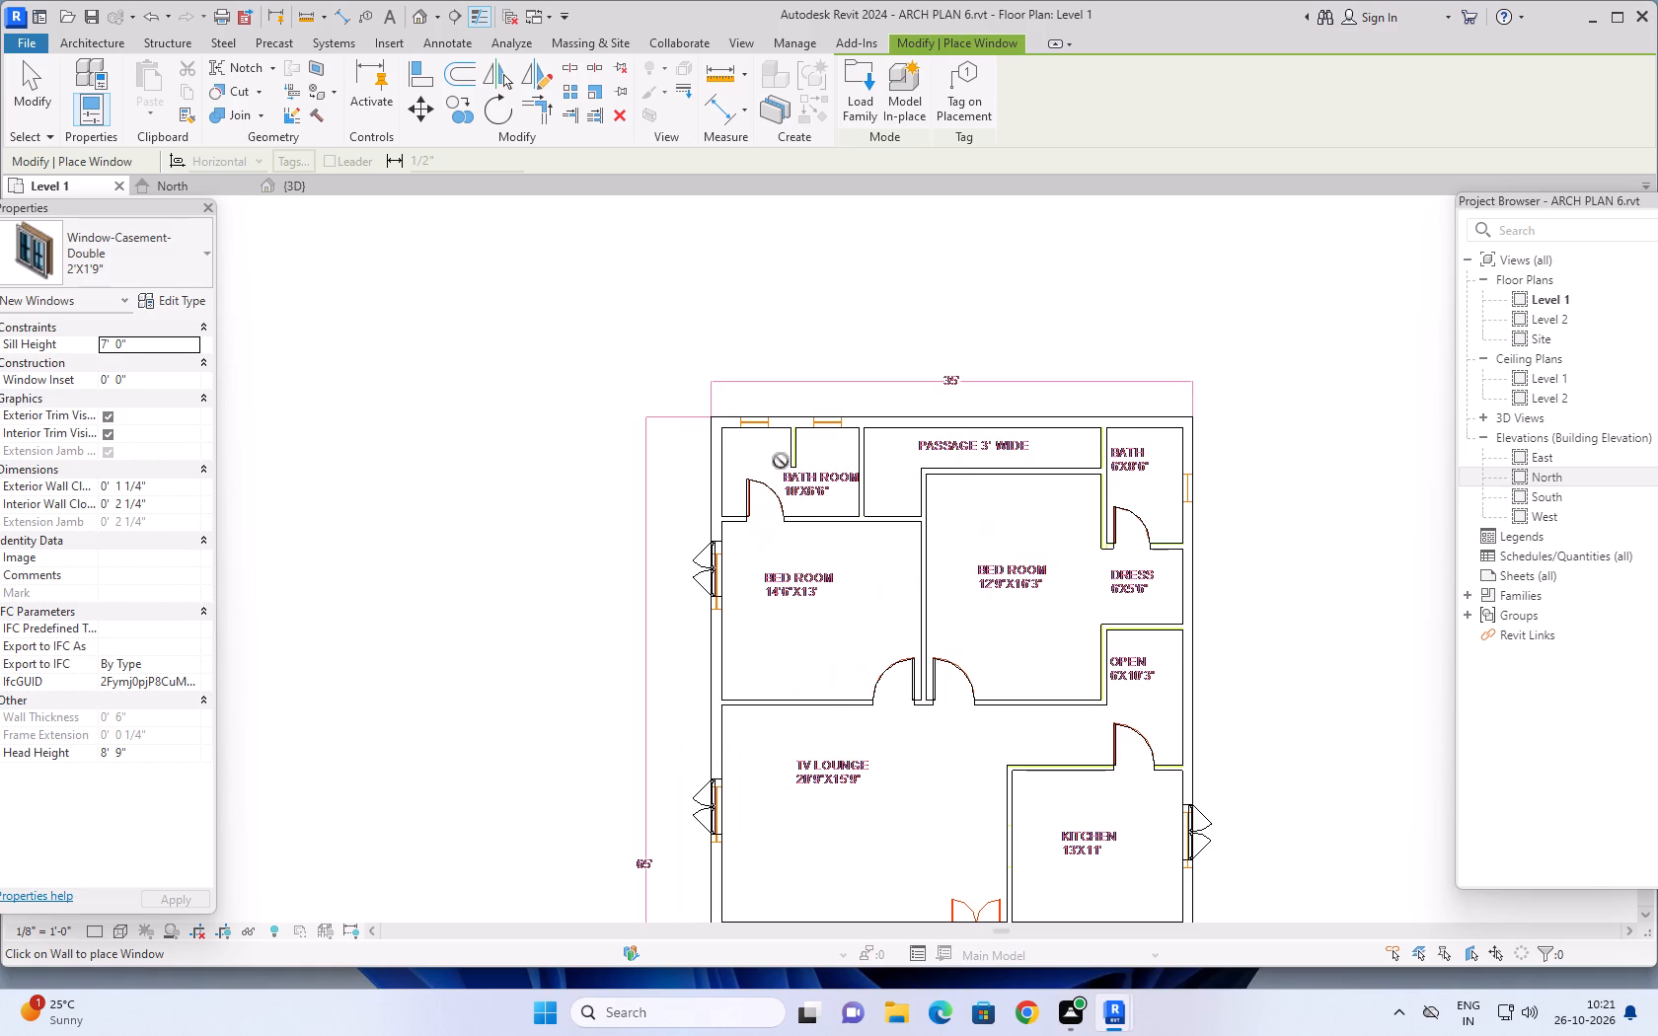
scroll(766, 431, "up", 5)
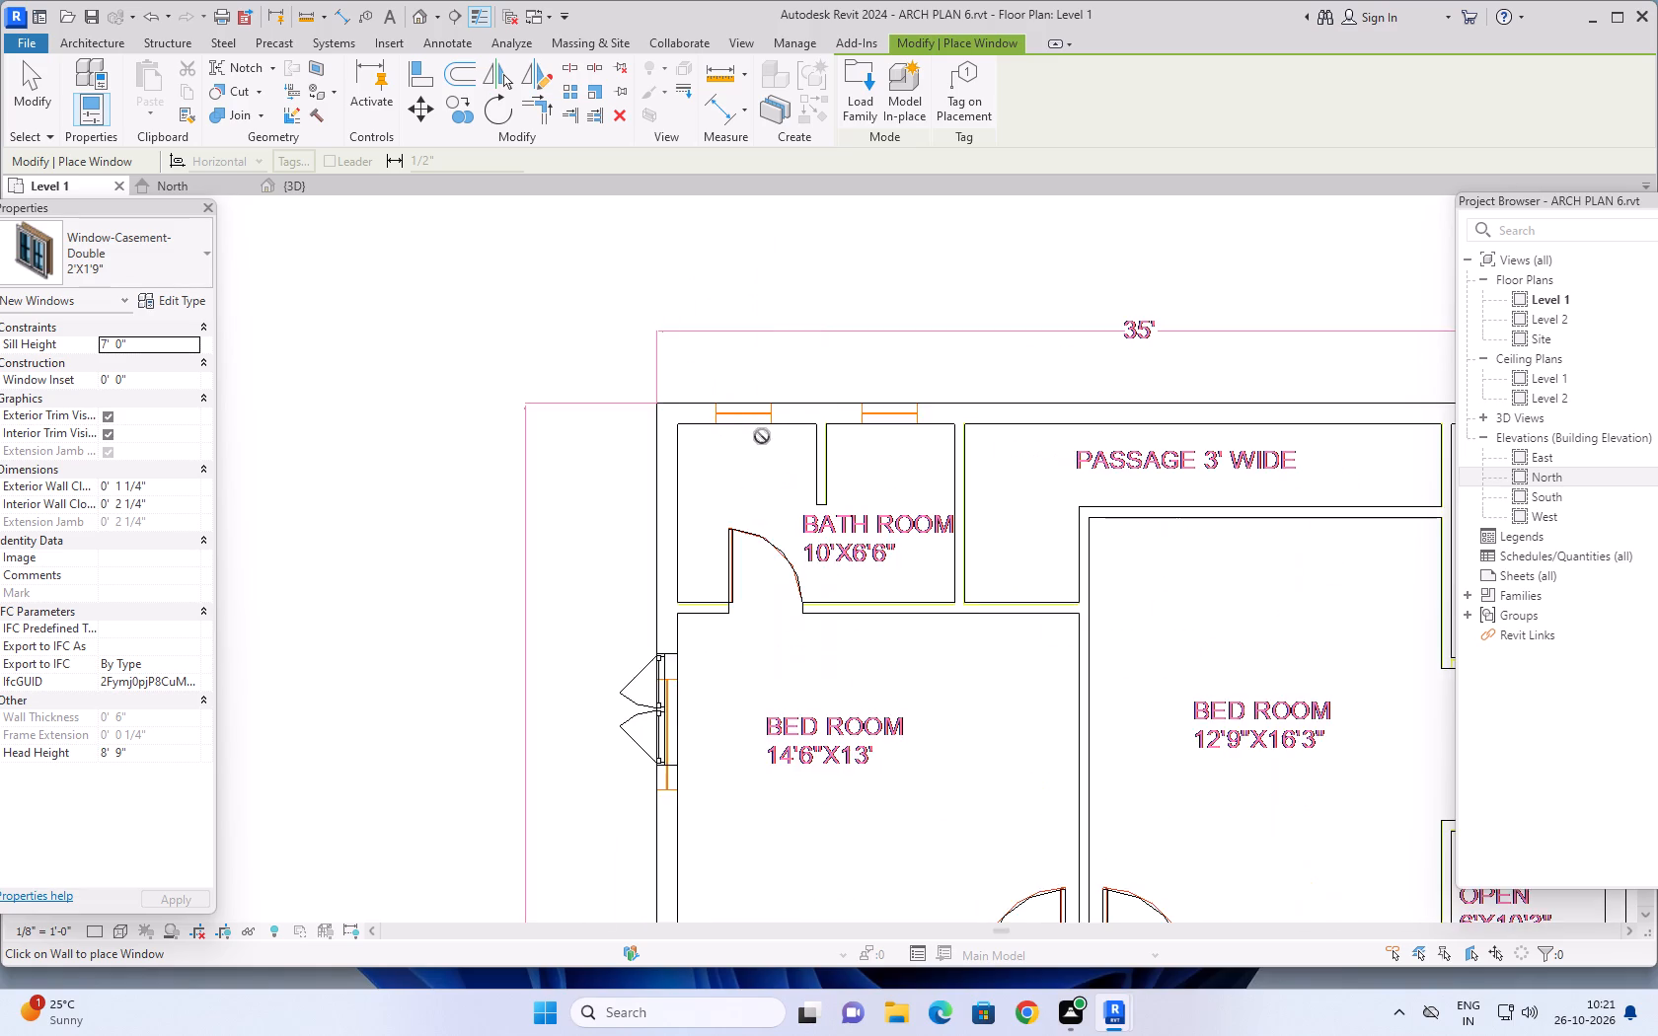
scroll(757, 436, "up", 7)
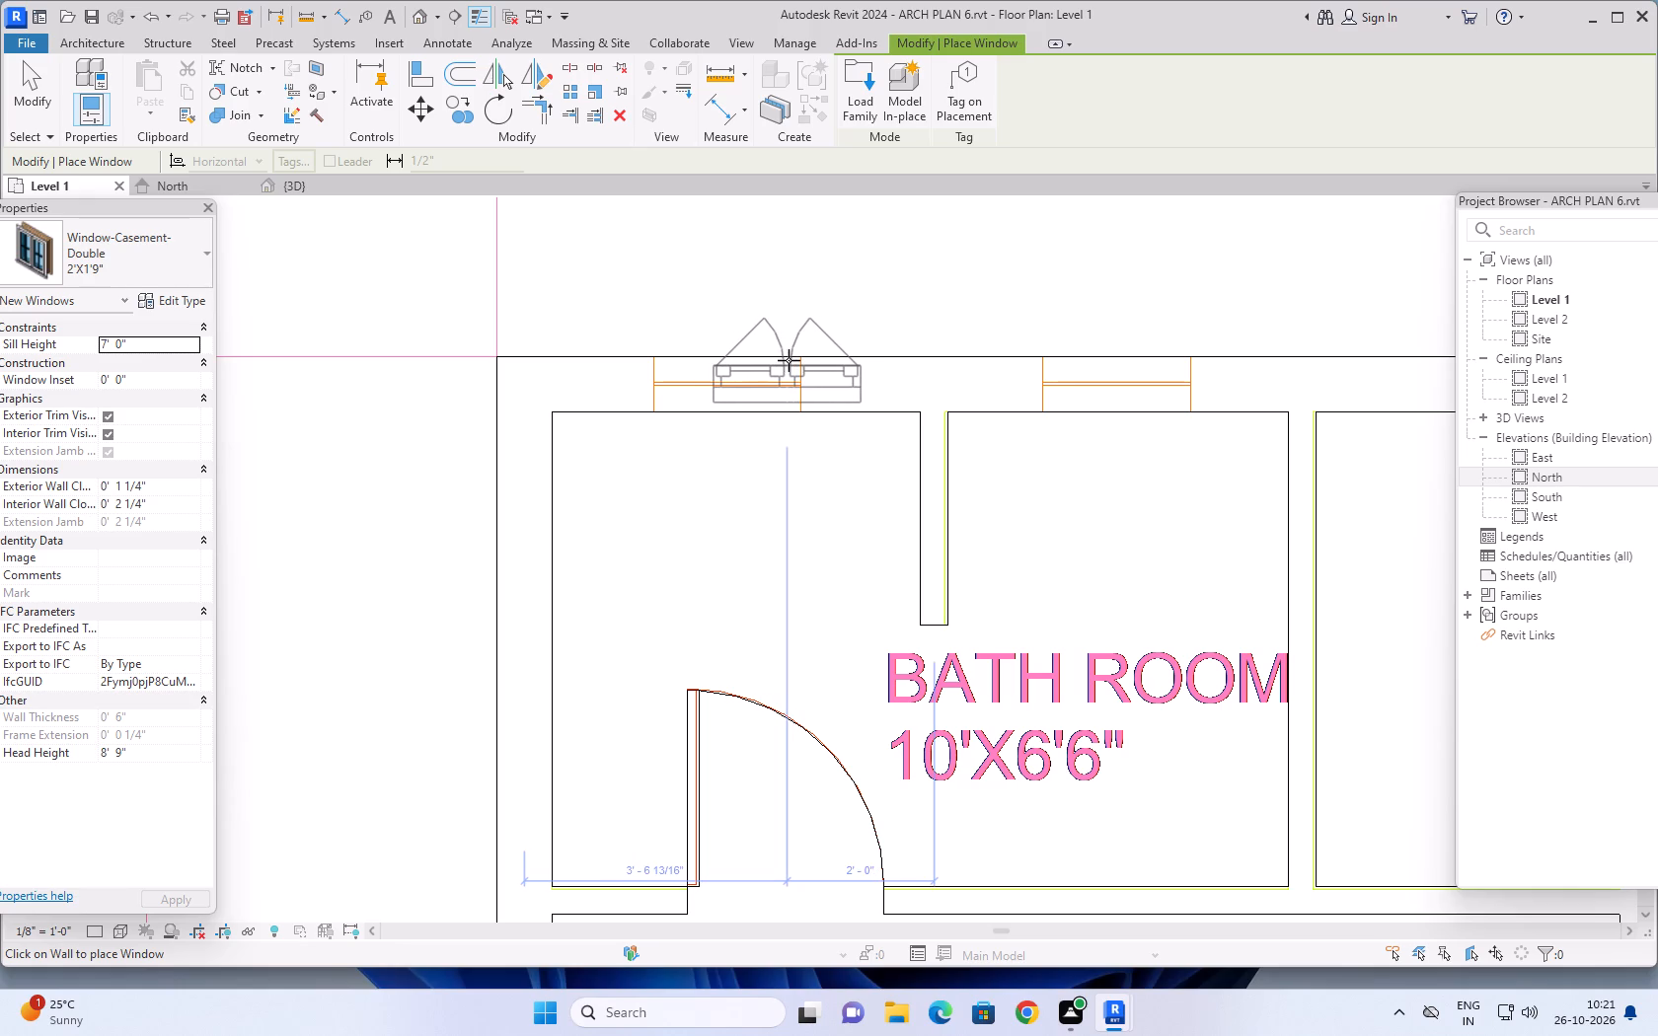
left_click(783, 357)
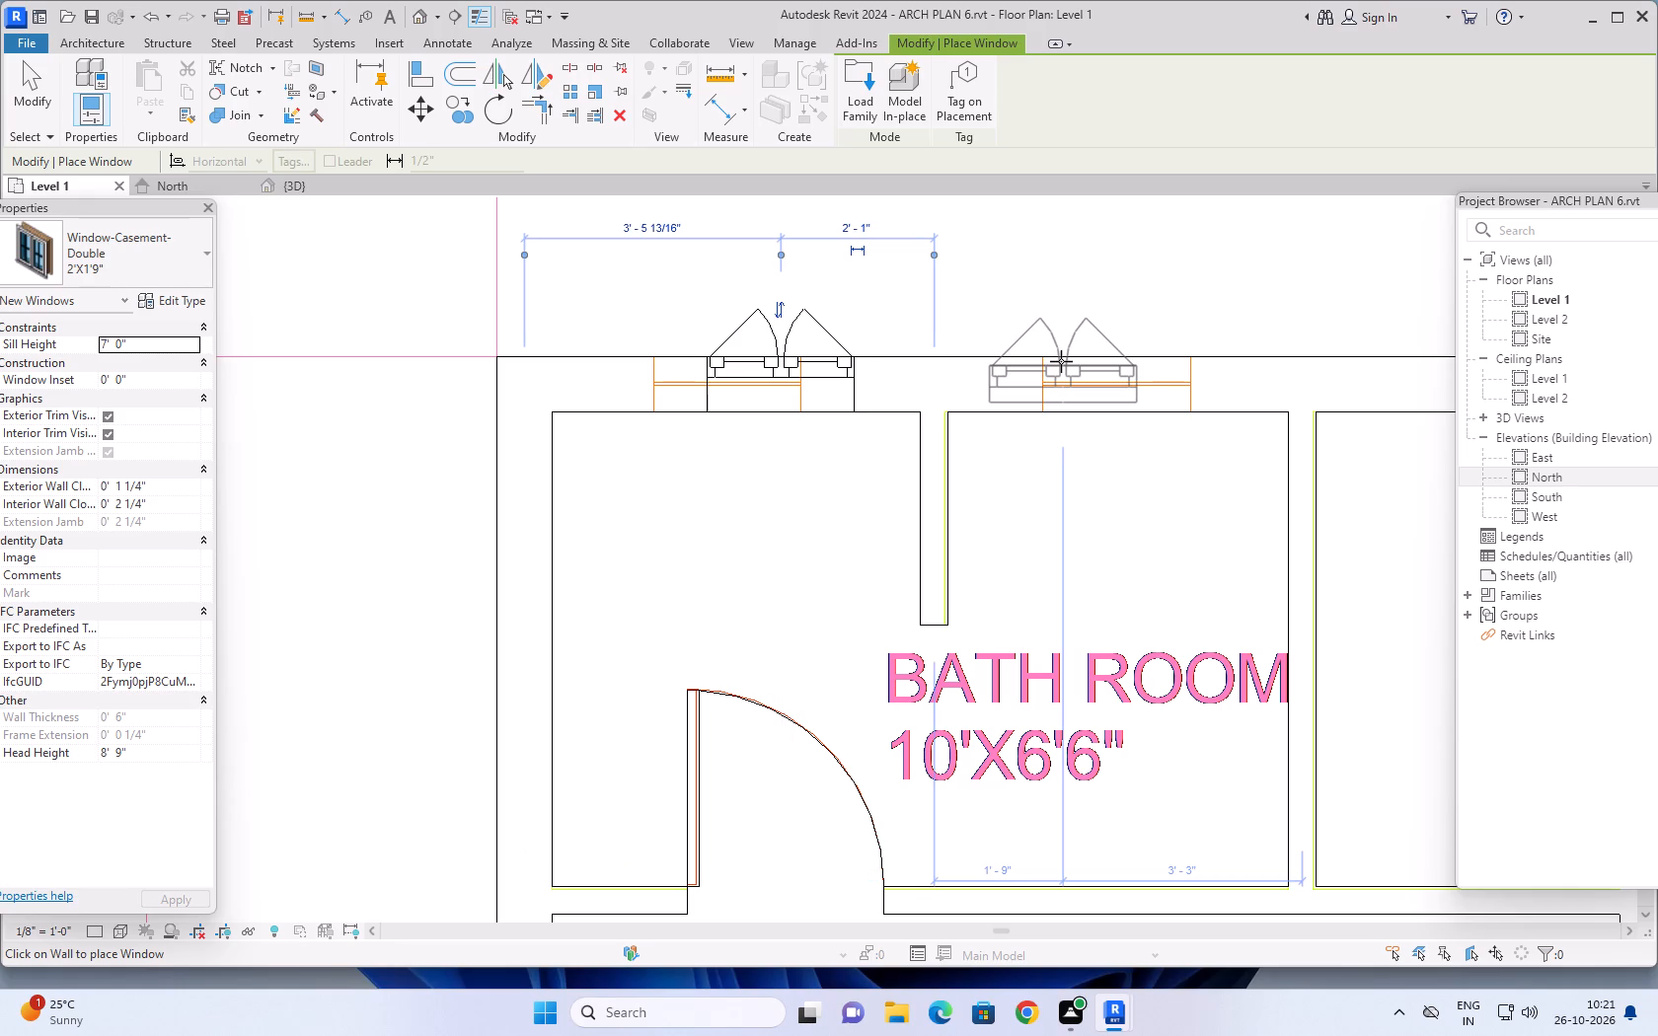
left_click(1078, 358)
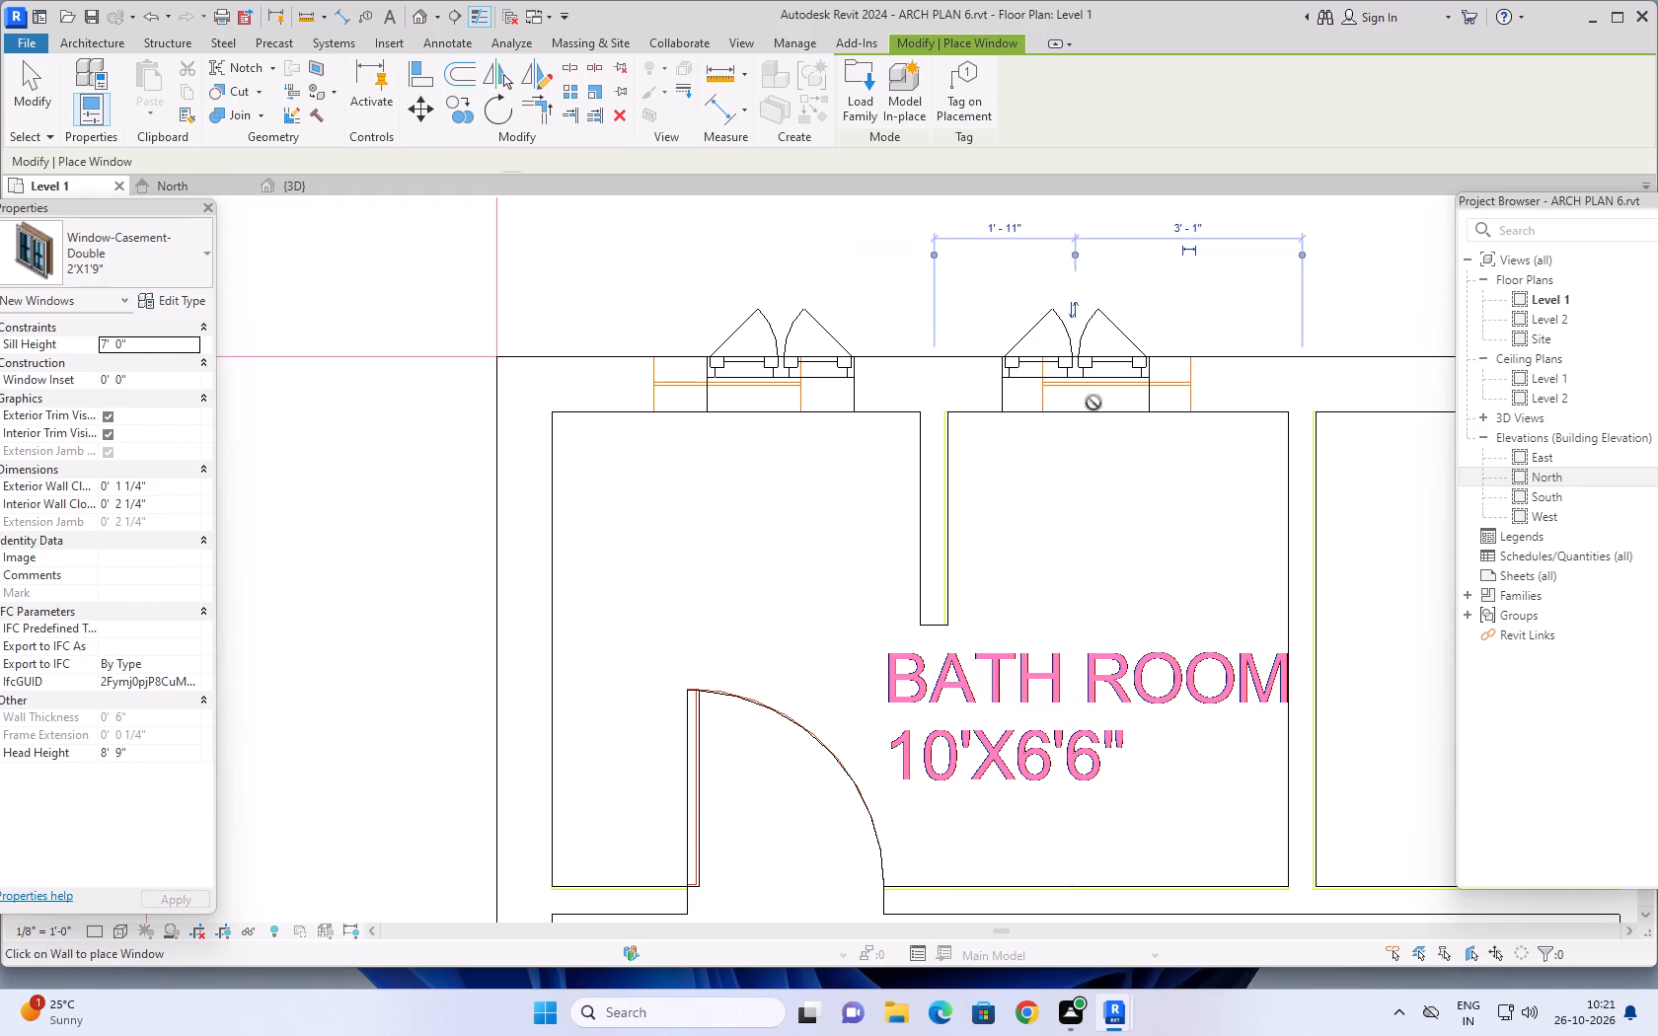
Place a 2'X1'9" window at the 6'X8'6" bath's east-wall opening, about 3'-9" from the bath's south wall.
scroll(1093, 408, "down", 9)
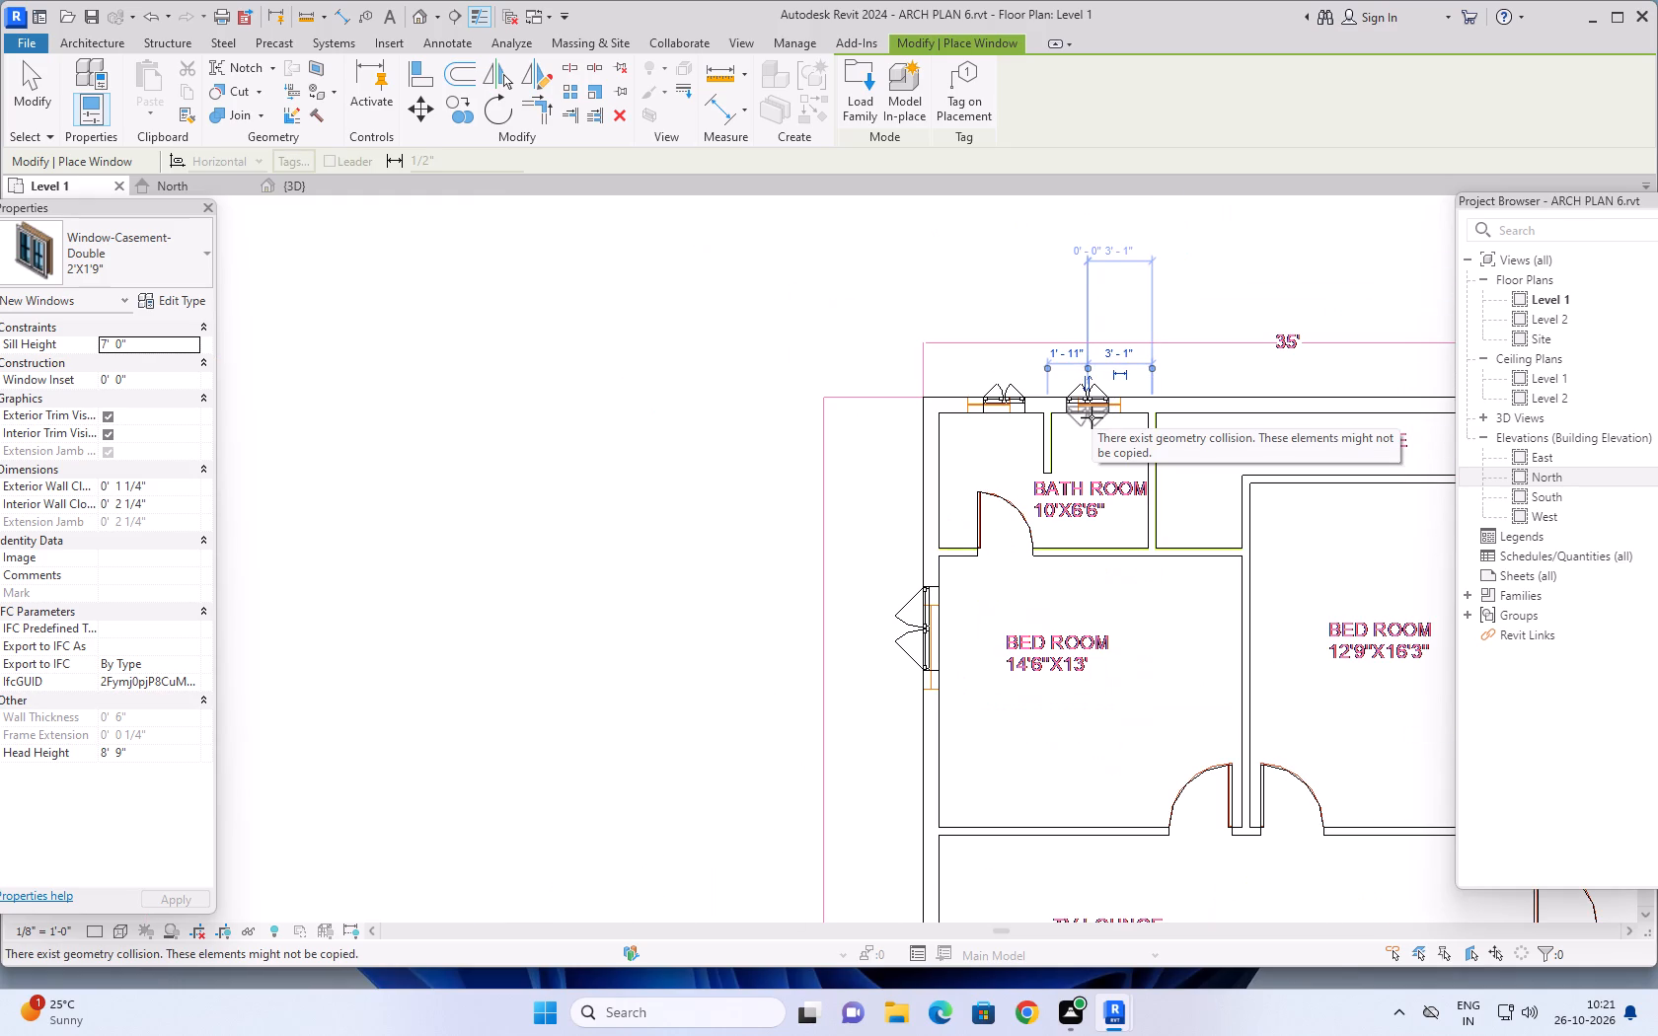
scroll(1092, 429, "down", 5)
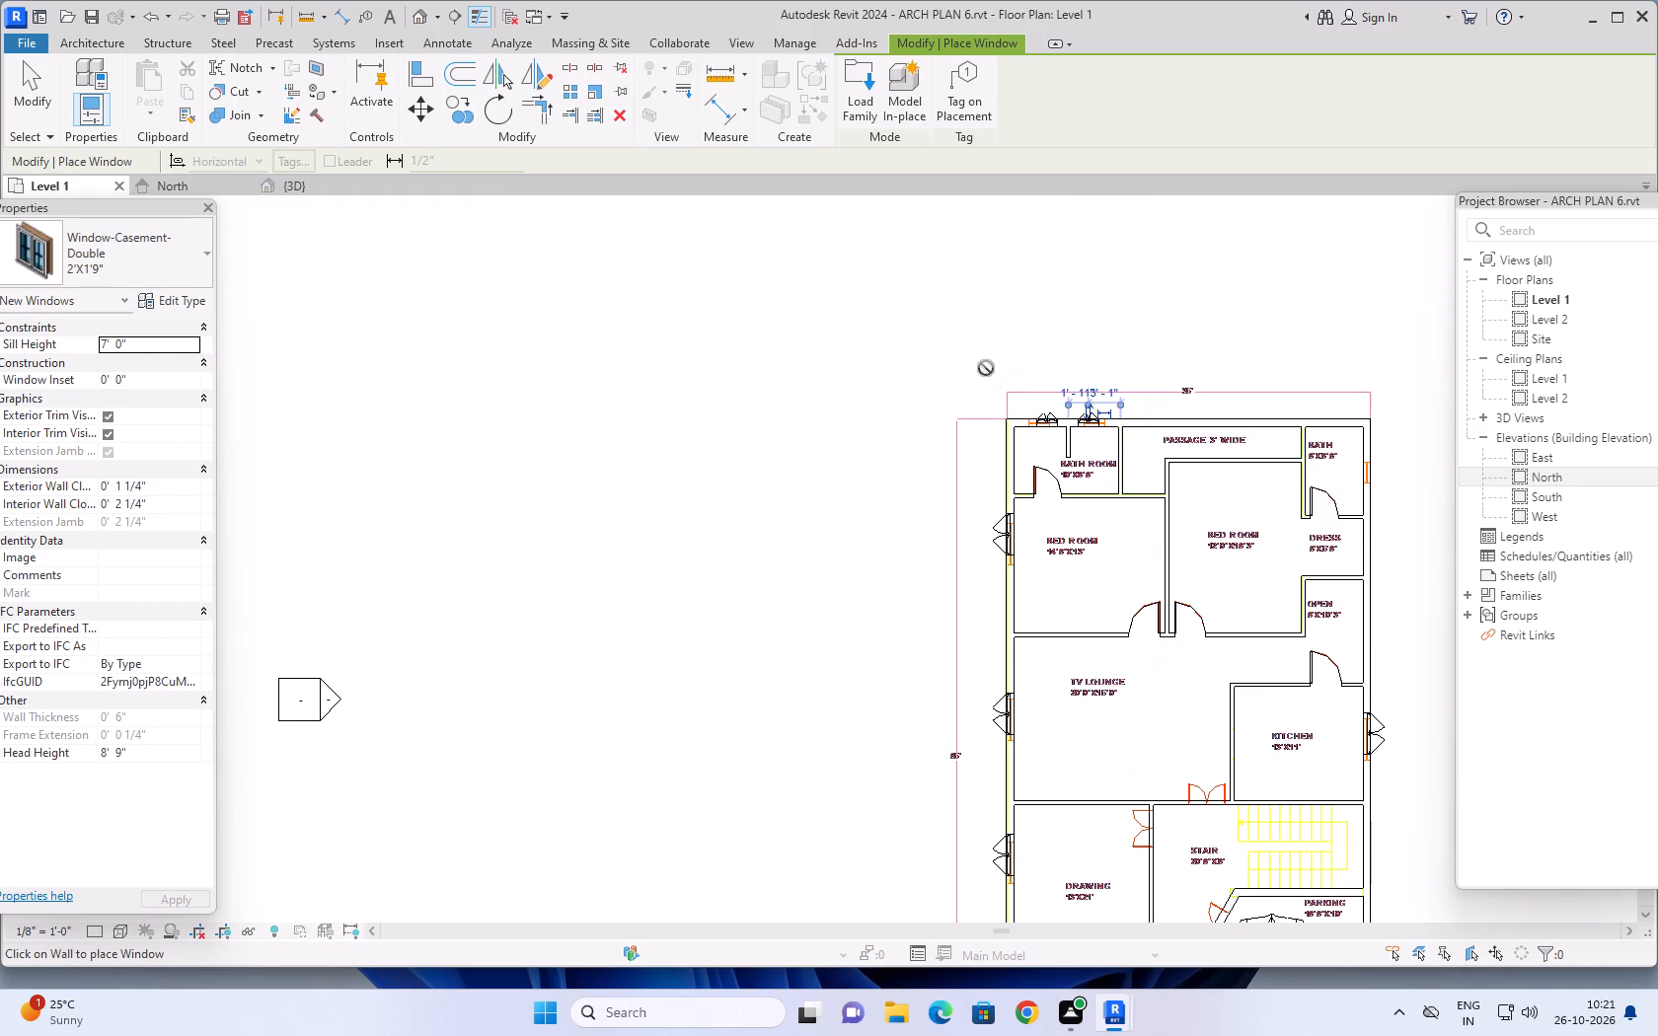
scroll(986, 368, "down", 1)
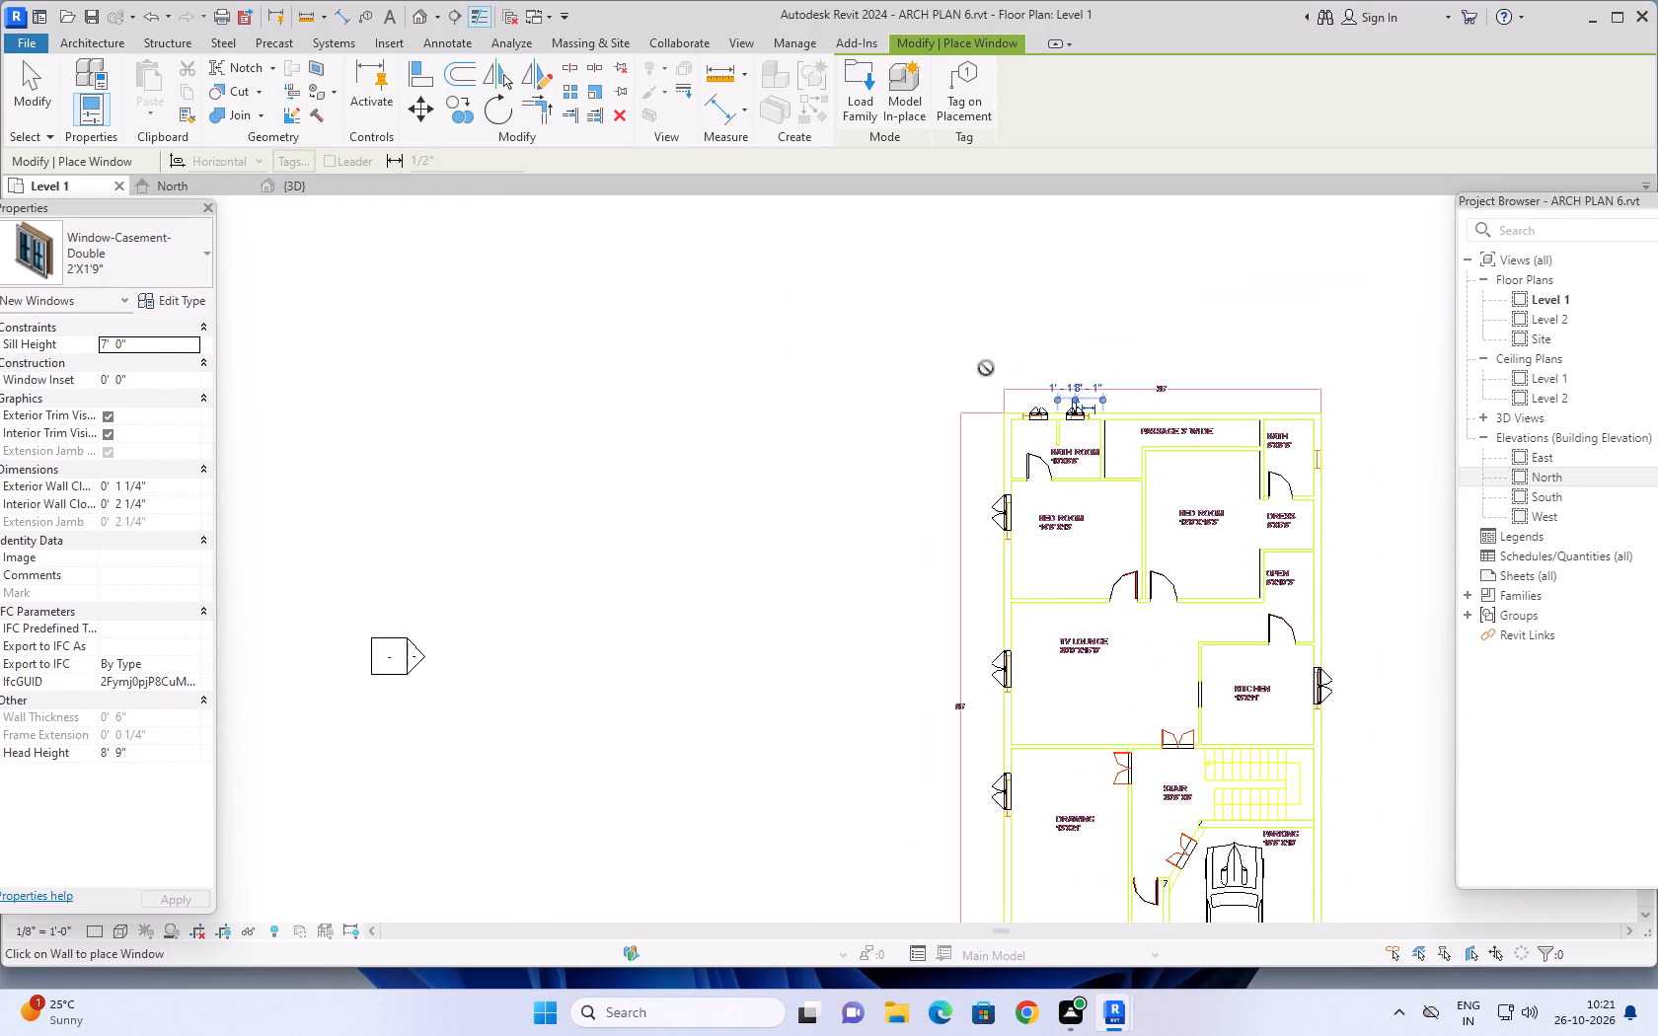
scroll(982, 377, "down", 1)
middle_click_drag(971, 372, 771, 316)
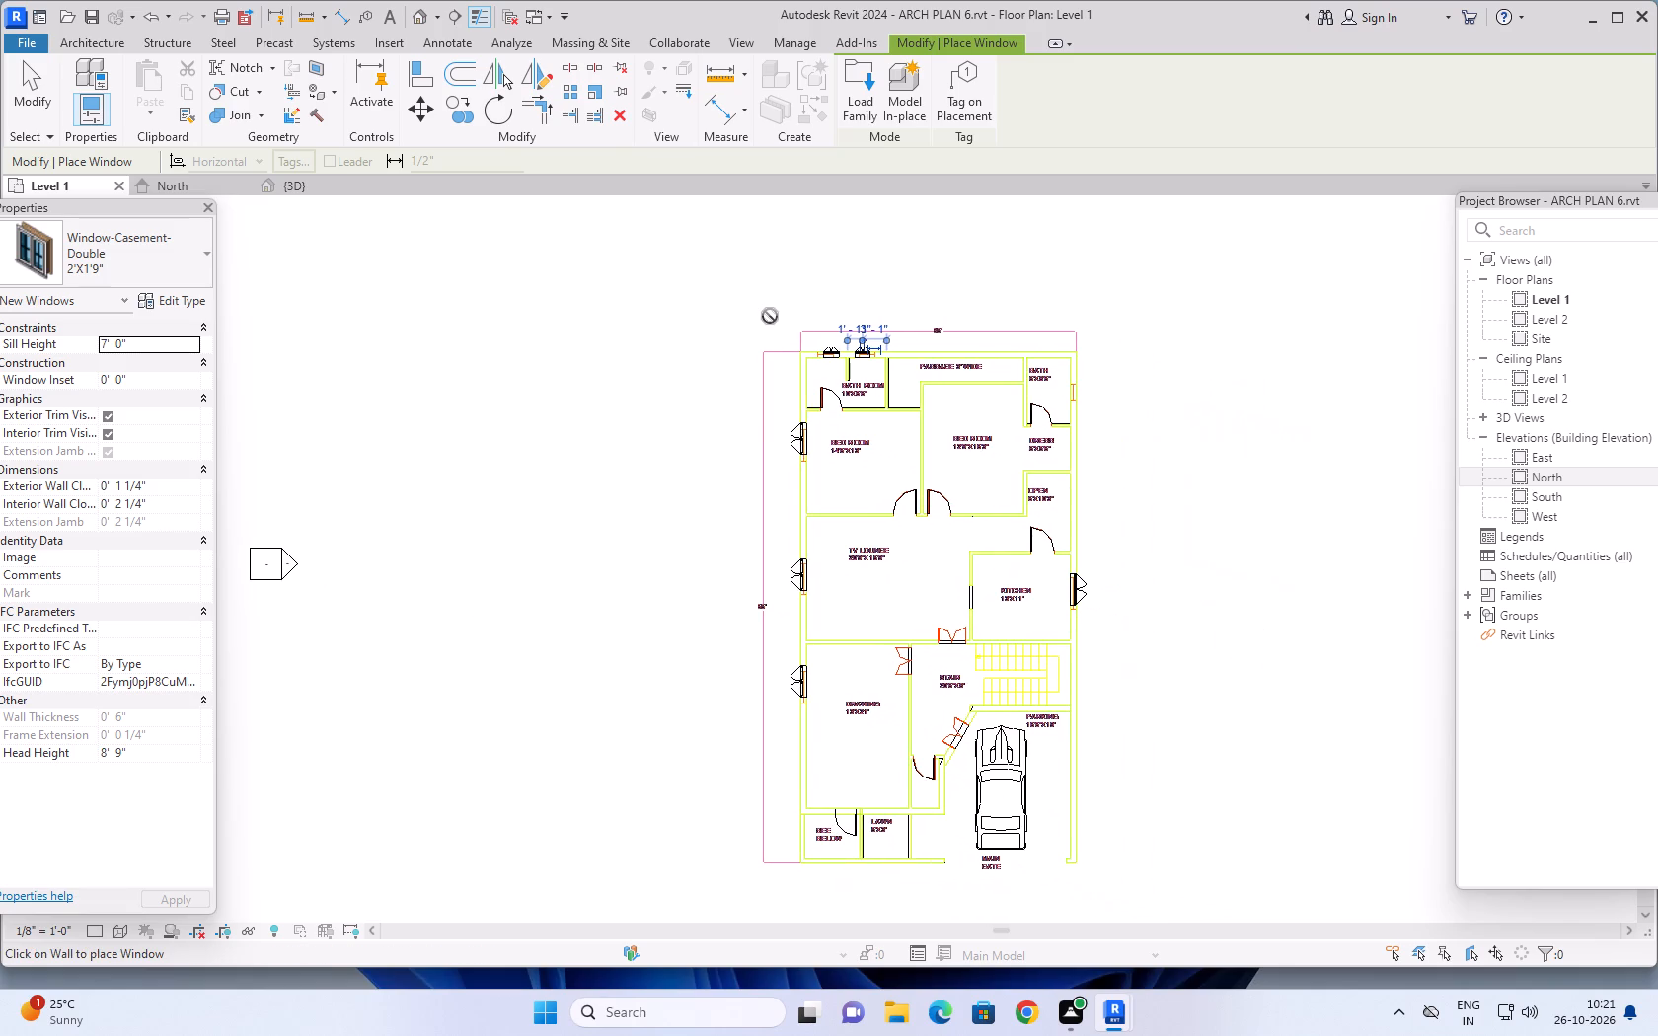
scroll(1082, 407, "up", 15)
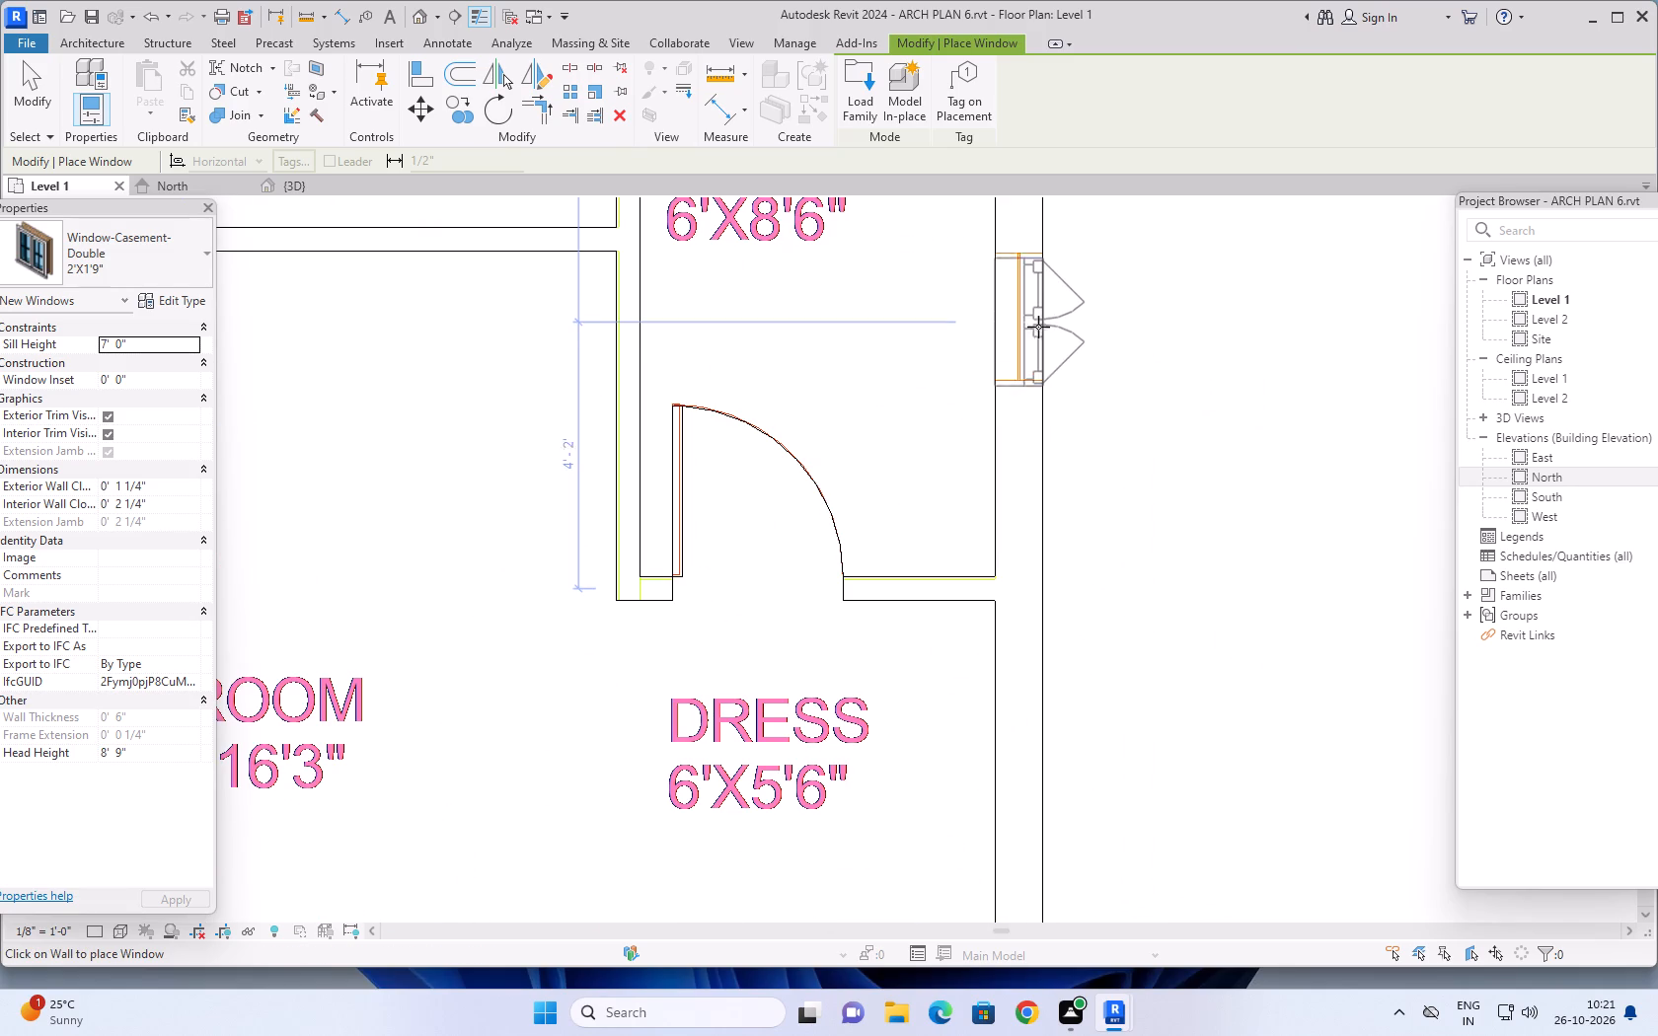
left_click(1047, 351)
scroll(1086, 389, "down", 7)
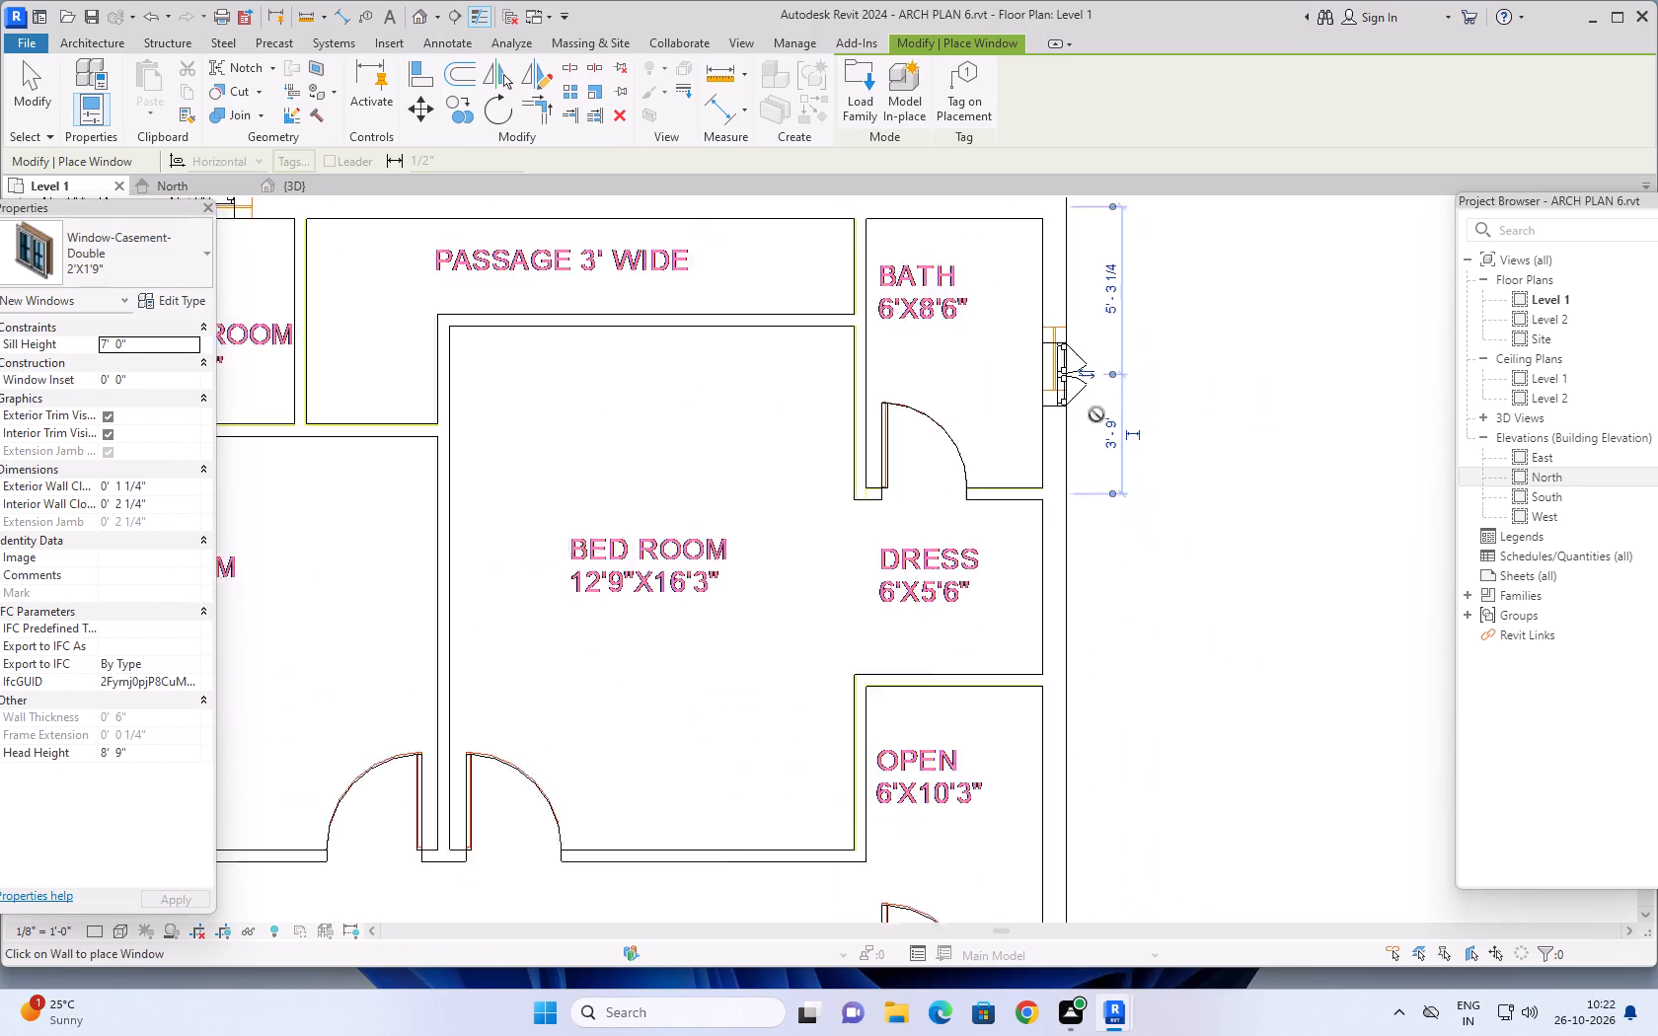
scroll(1096, 414, "down", 6)
middle_click_drag(1124, 468, 1073, 275)
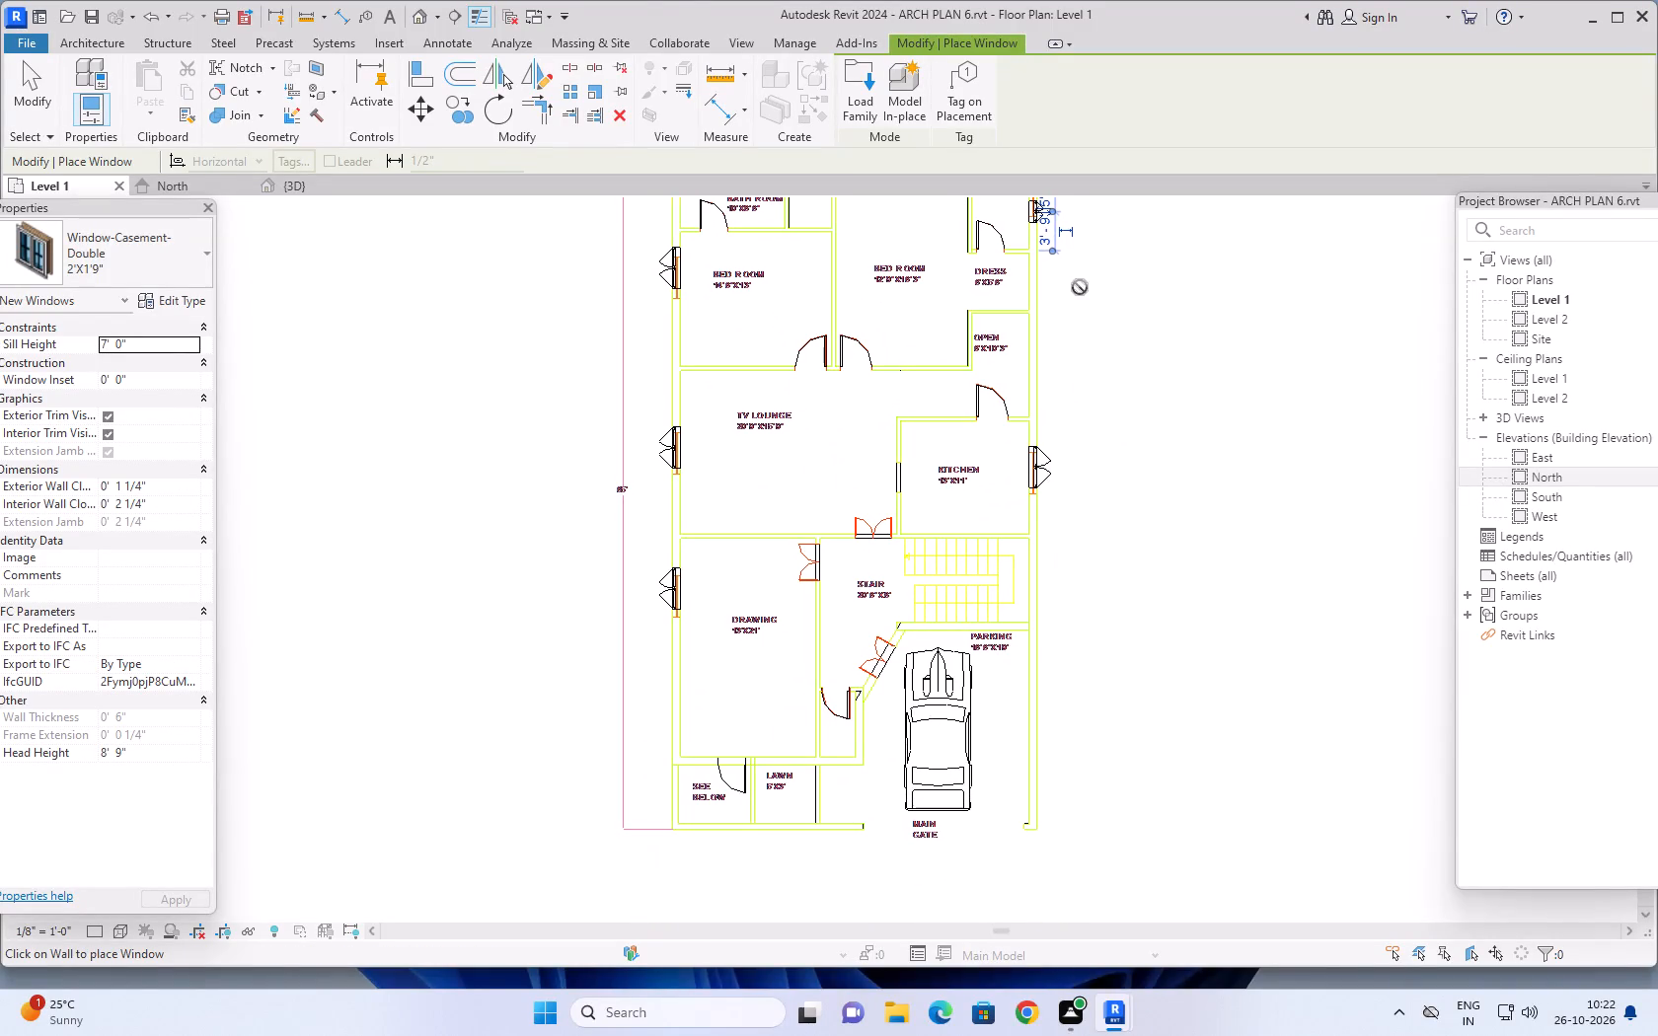
key("Escape")
Load the Door-Double-Flush_Panel family from the US Doors library with its 68" x 80" type.
scroll(1118, 423, "down", 3)
middle_click_drag(1167, 412, 1159, 418)
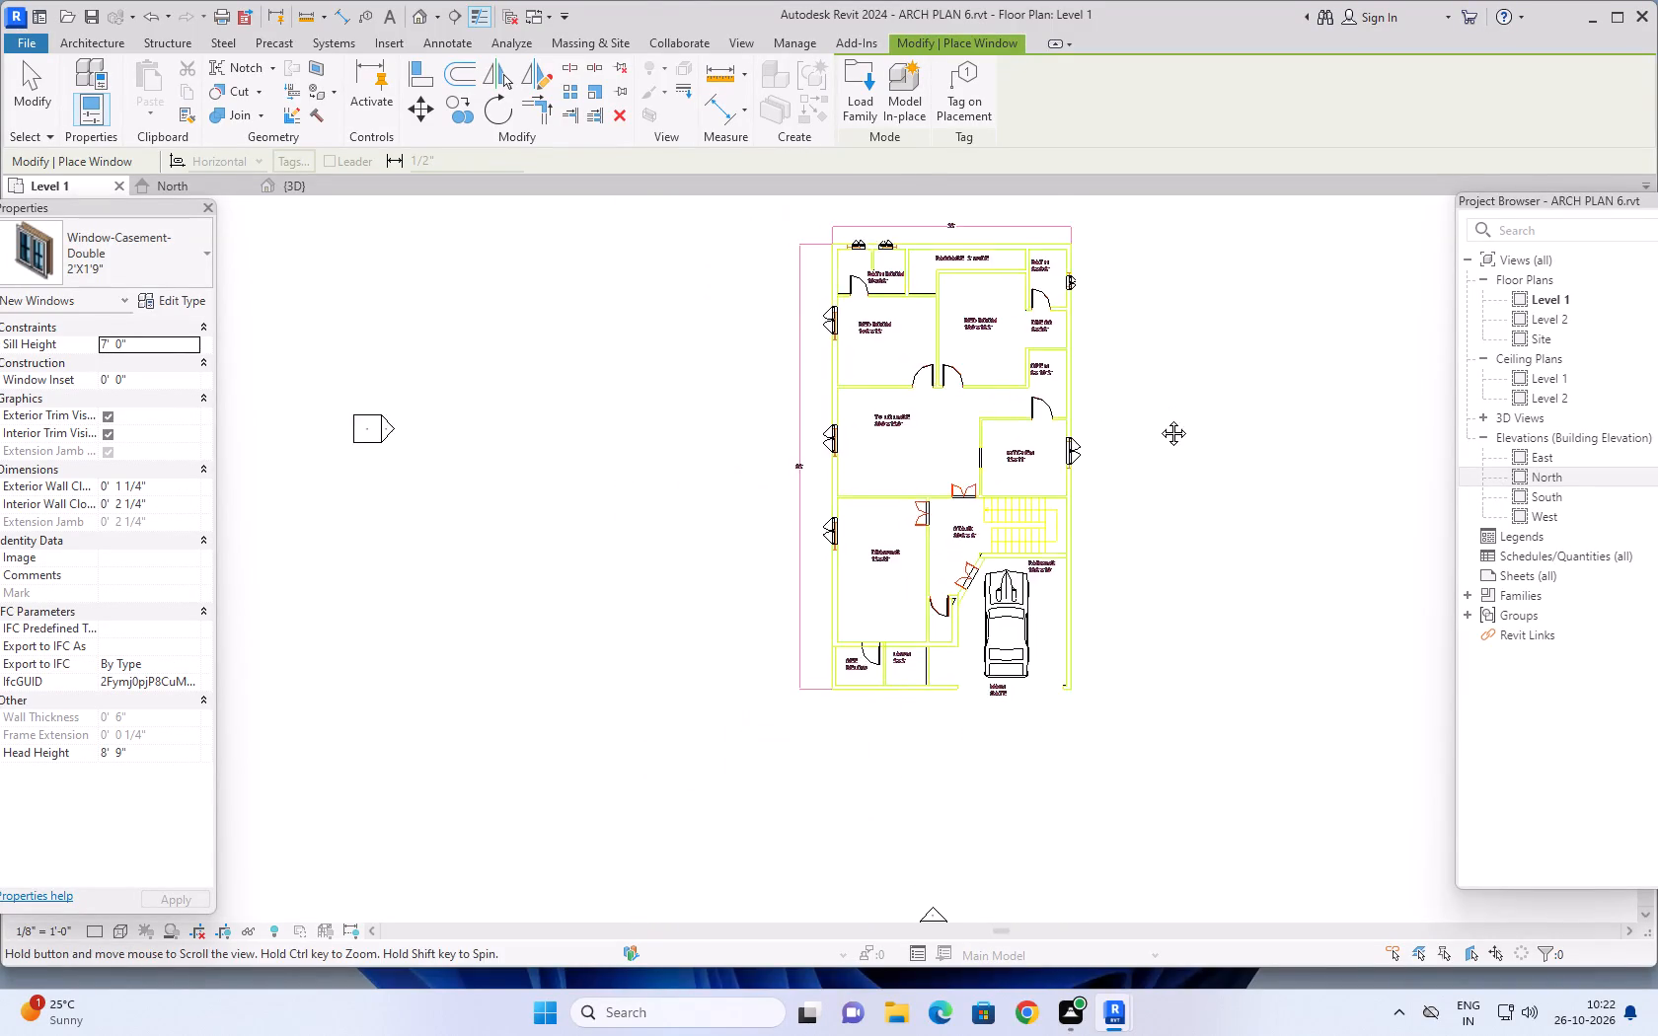
middle_click_drag(1159, 418, 1117, 504)
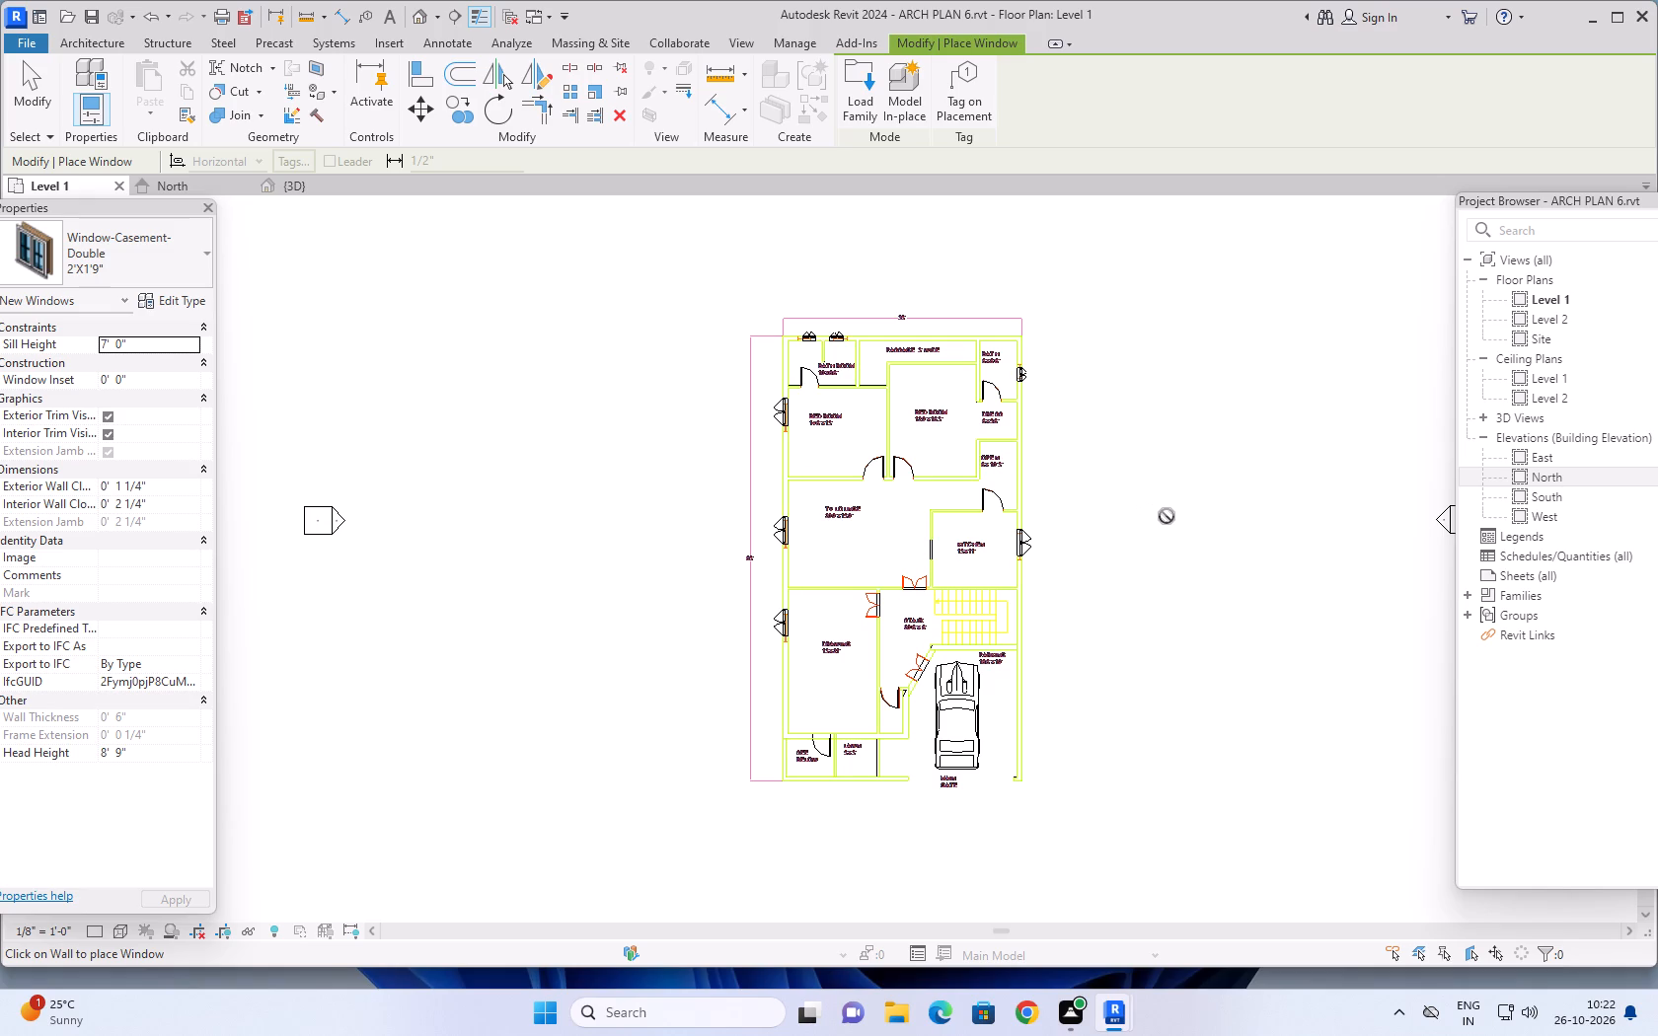
left_click(104, 42)
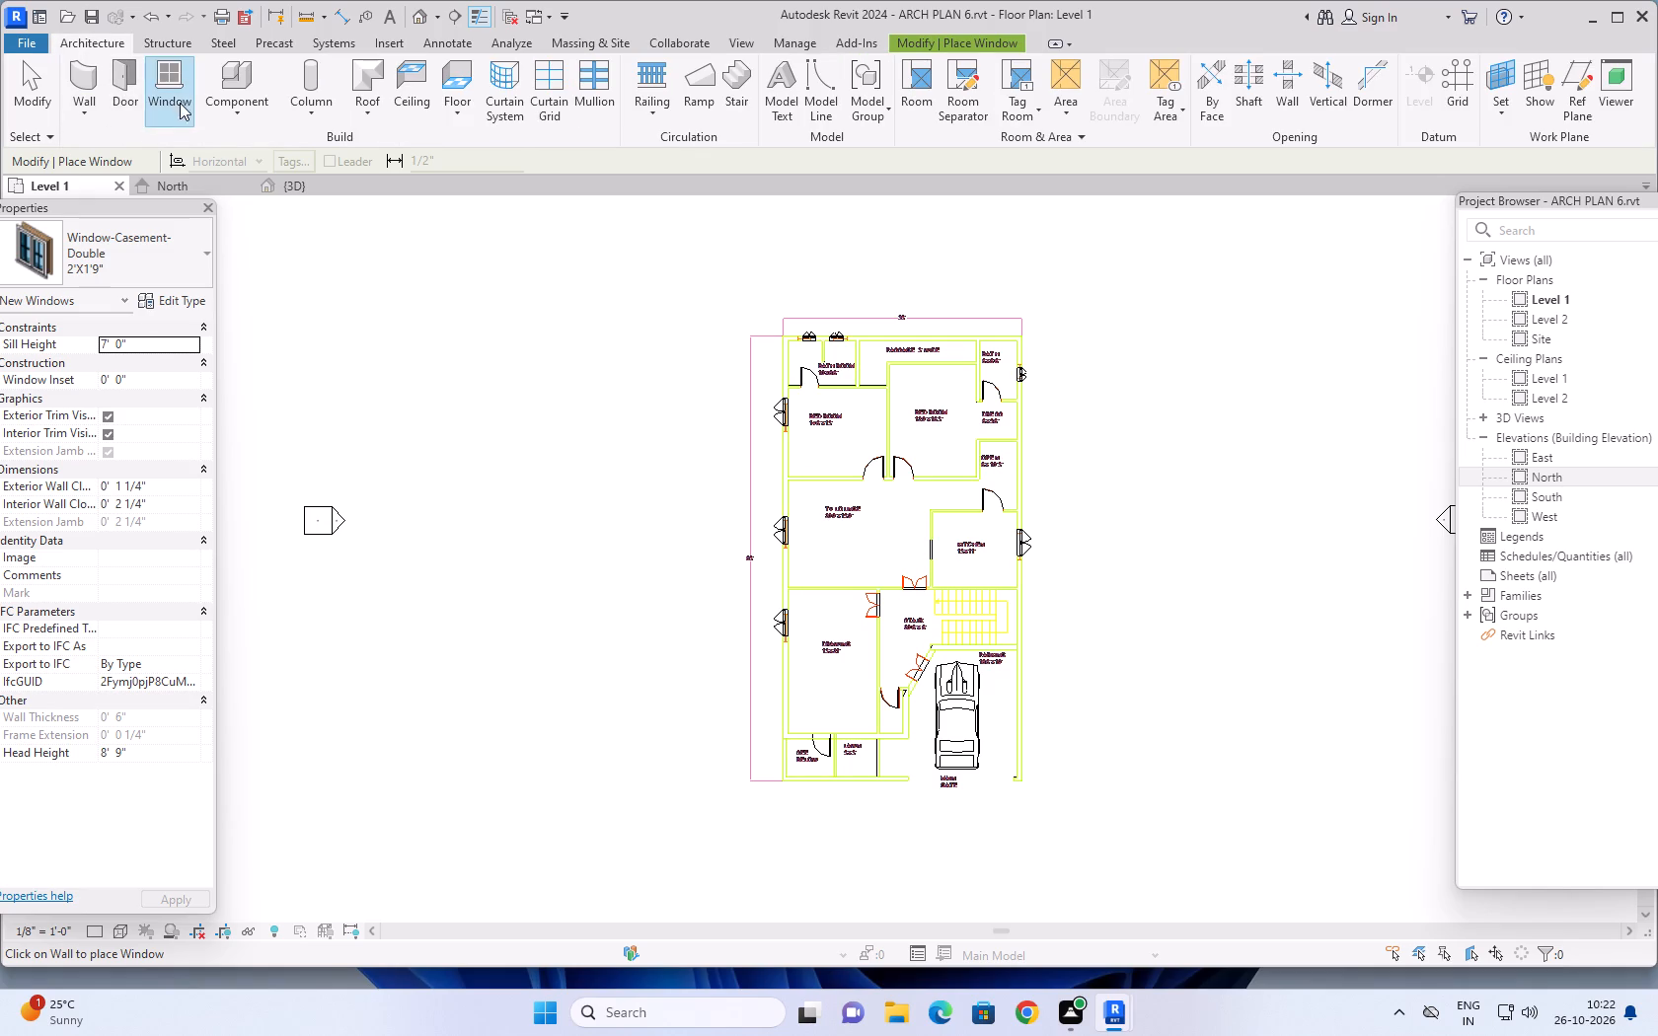
left_click(115, 78)
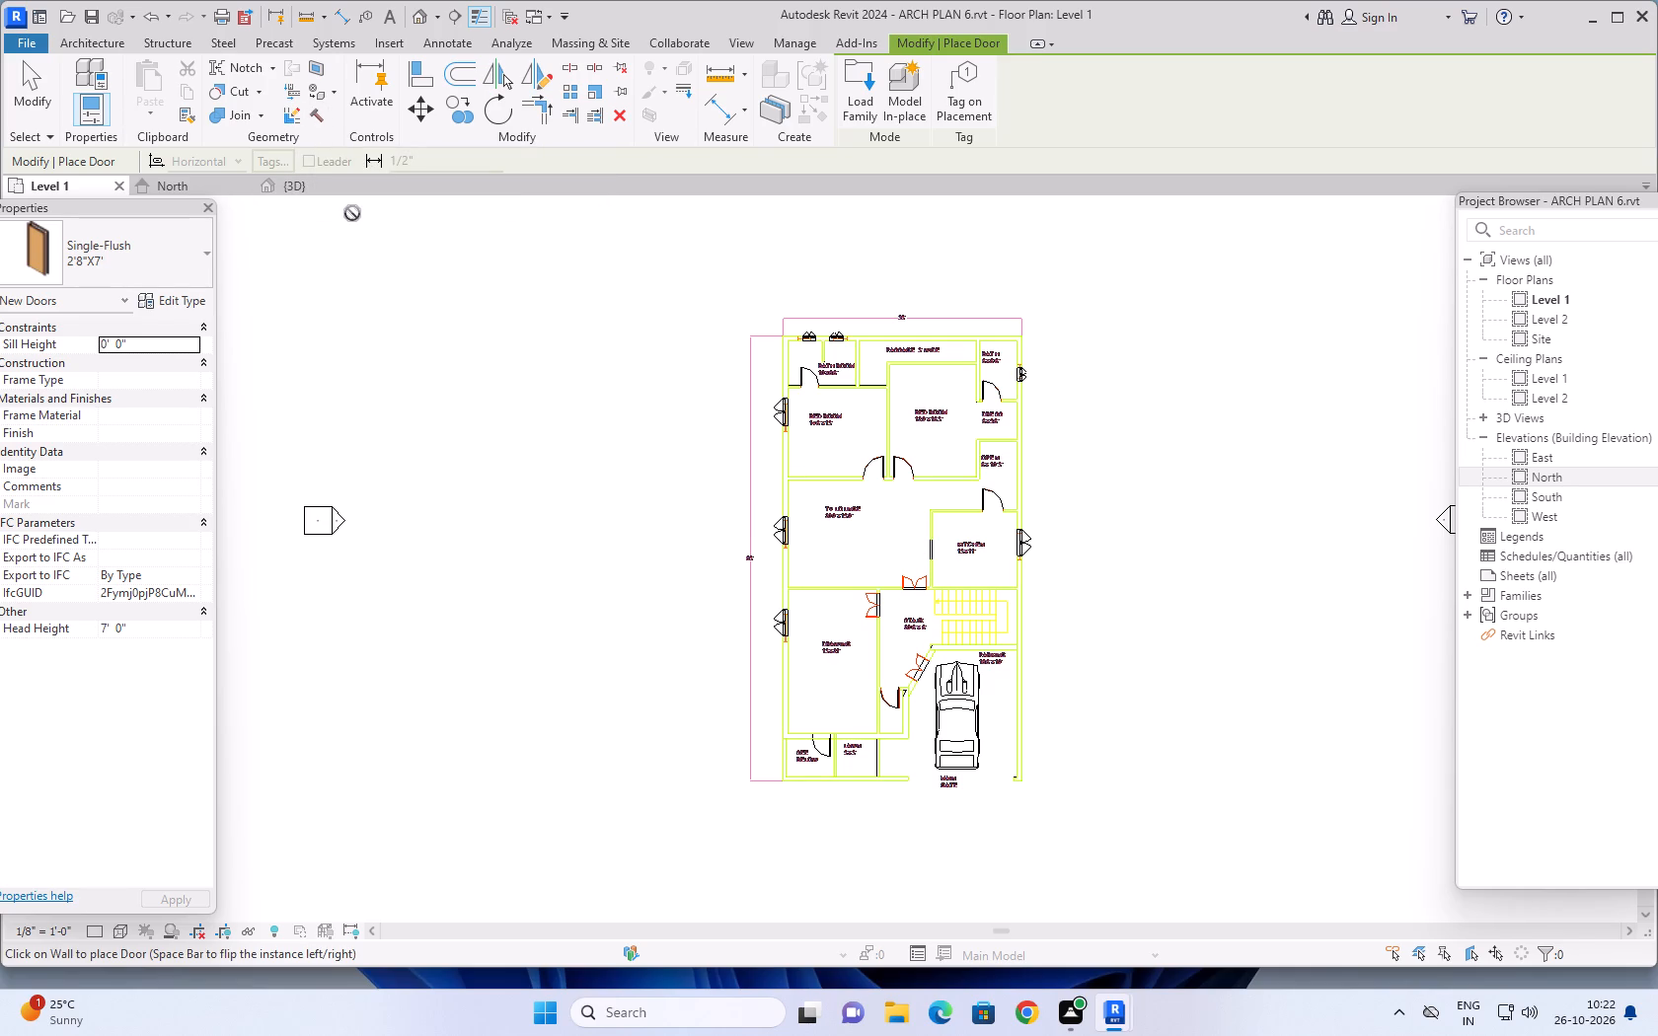
left_click(111, 45)
left_click(133, 89)
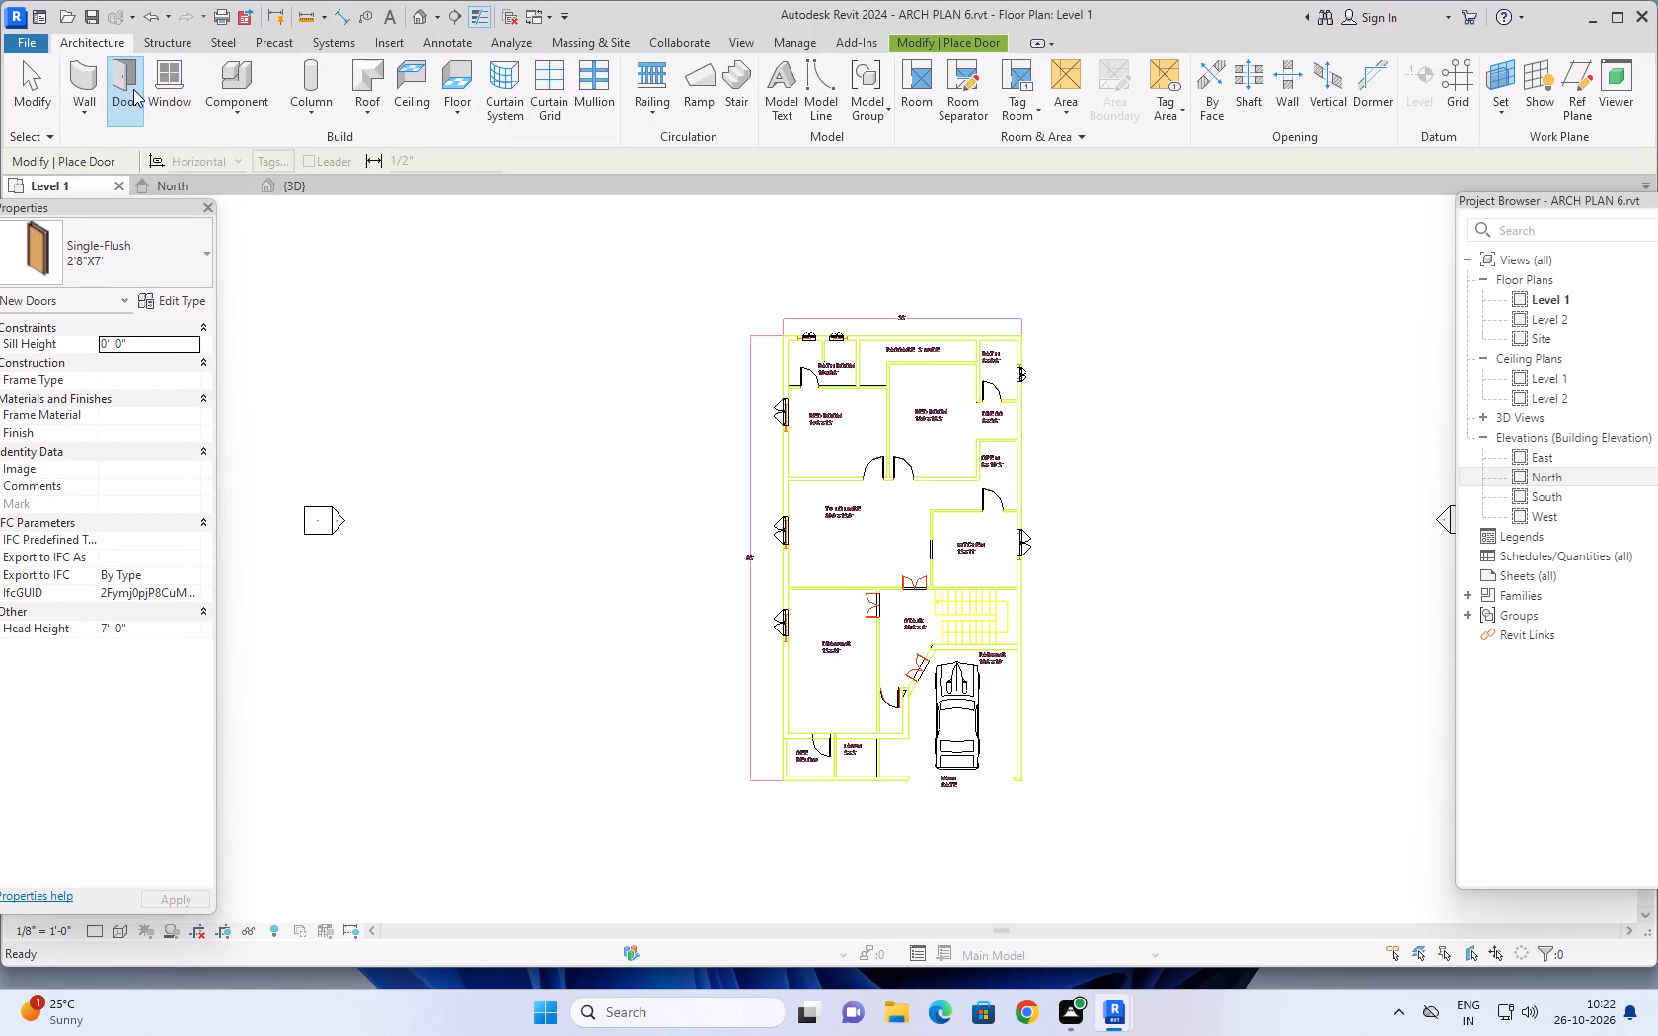
left_click(168, 299)
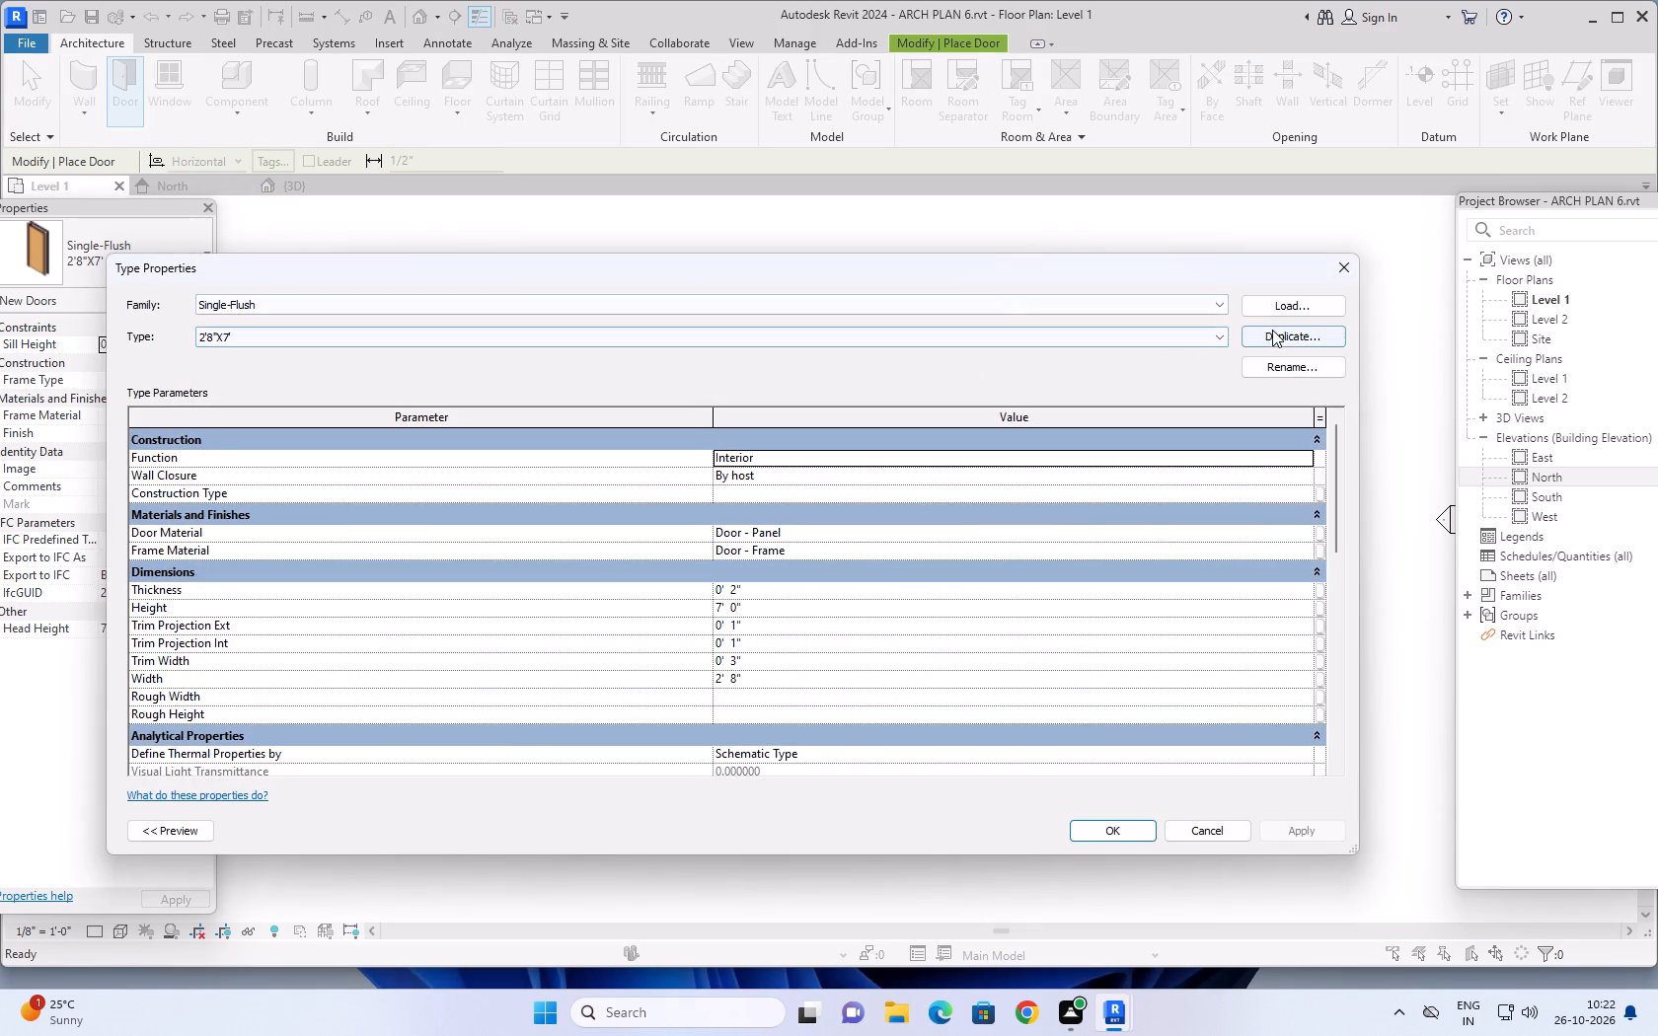
left_click(1273, 311)
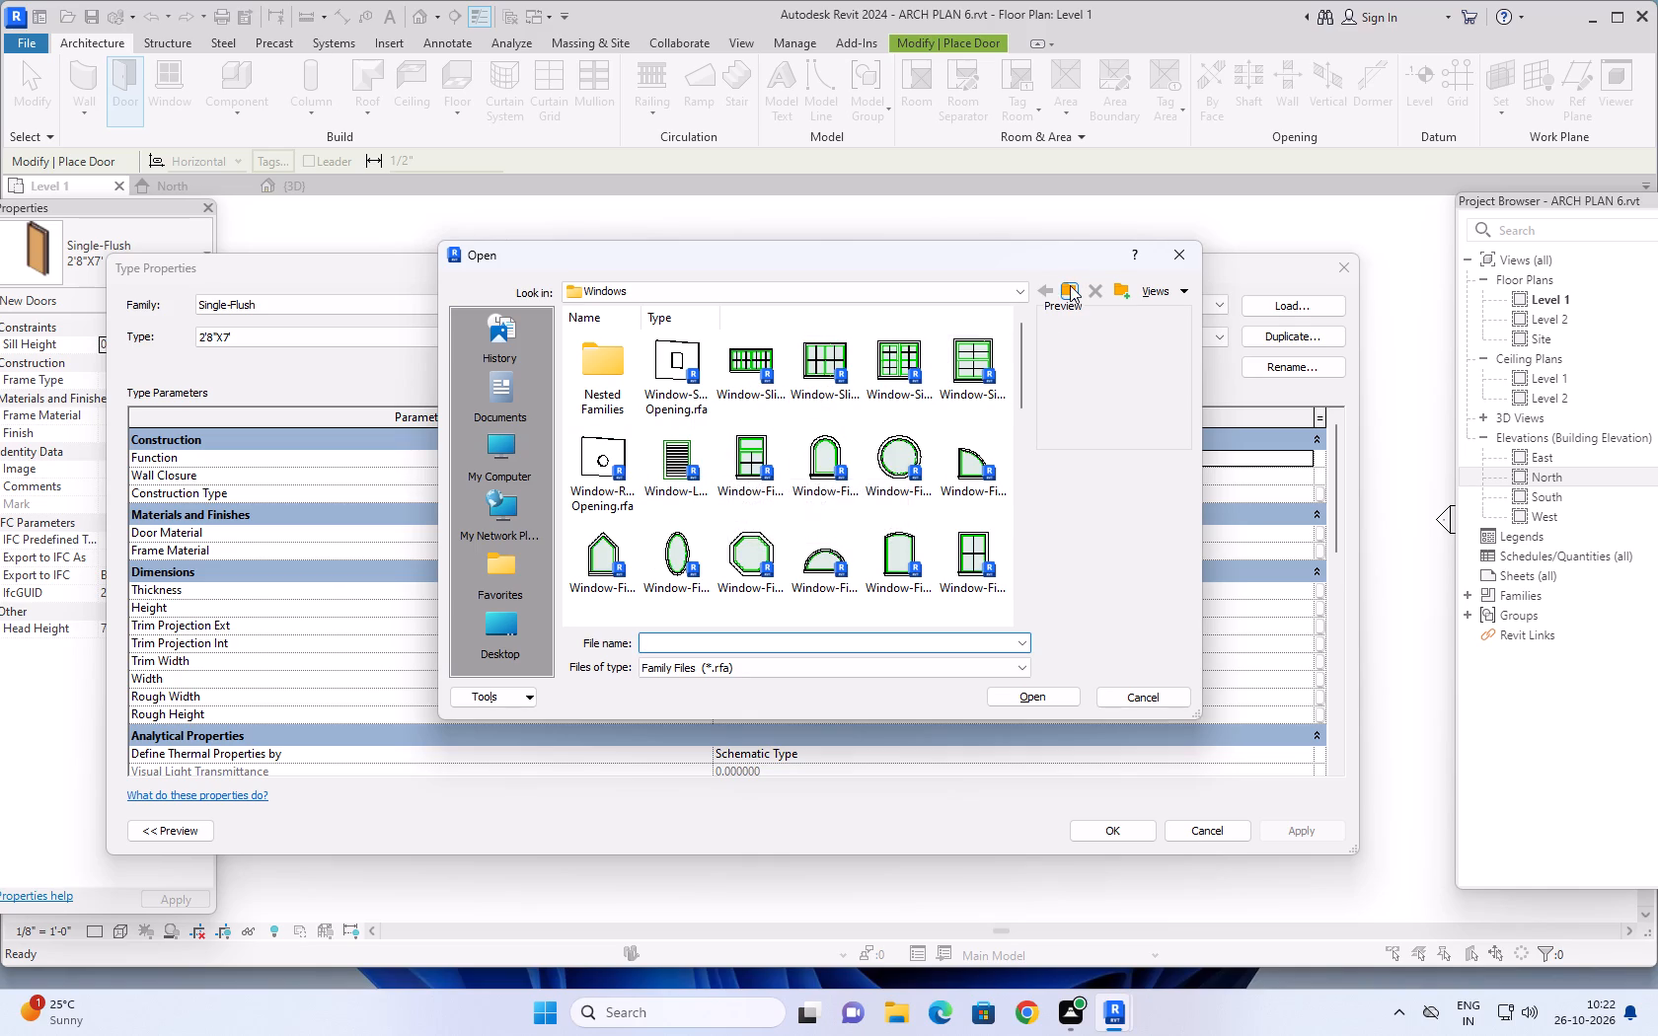
left_click(1070, 285)
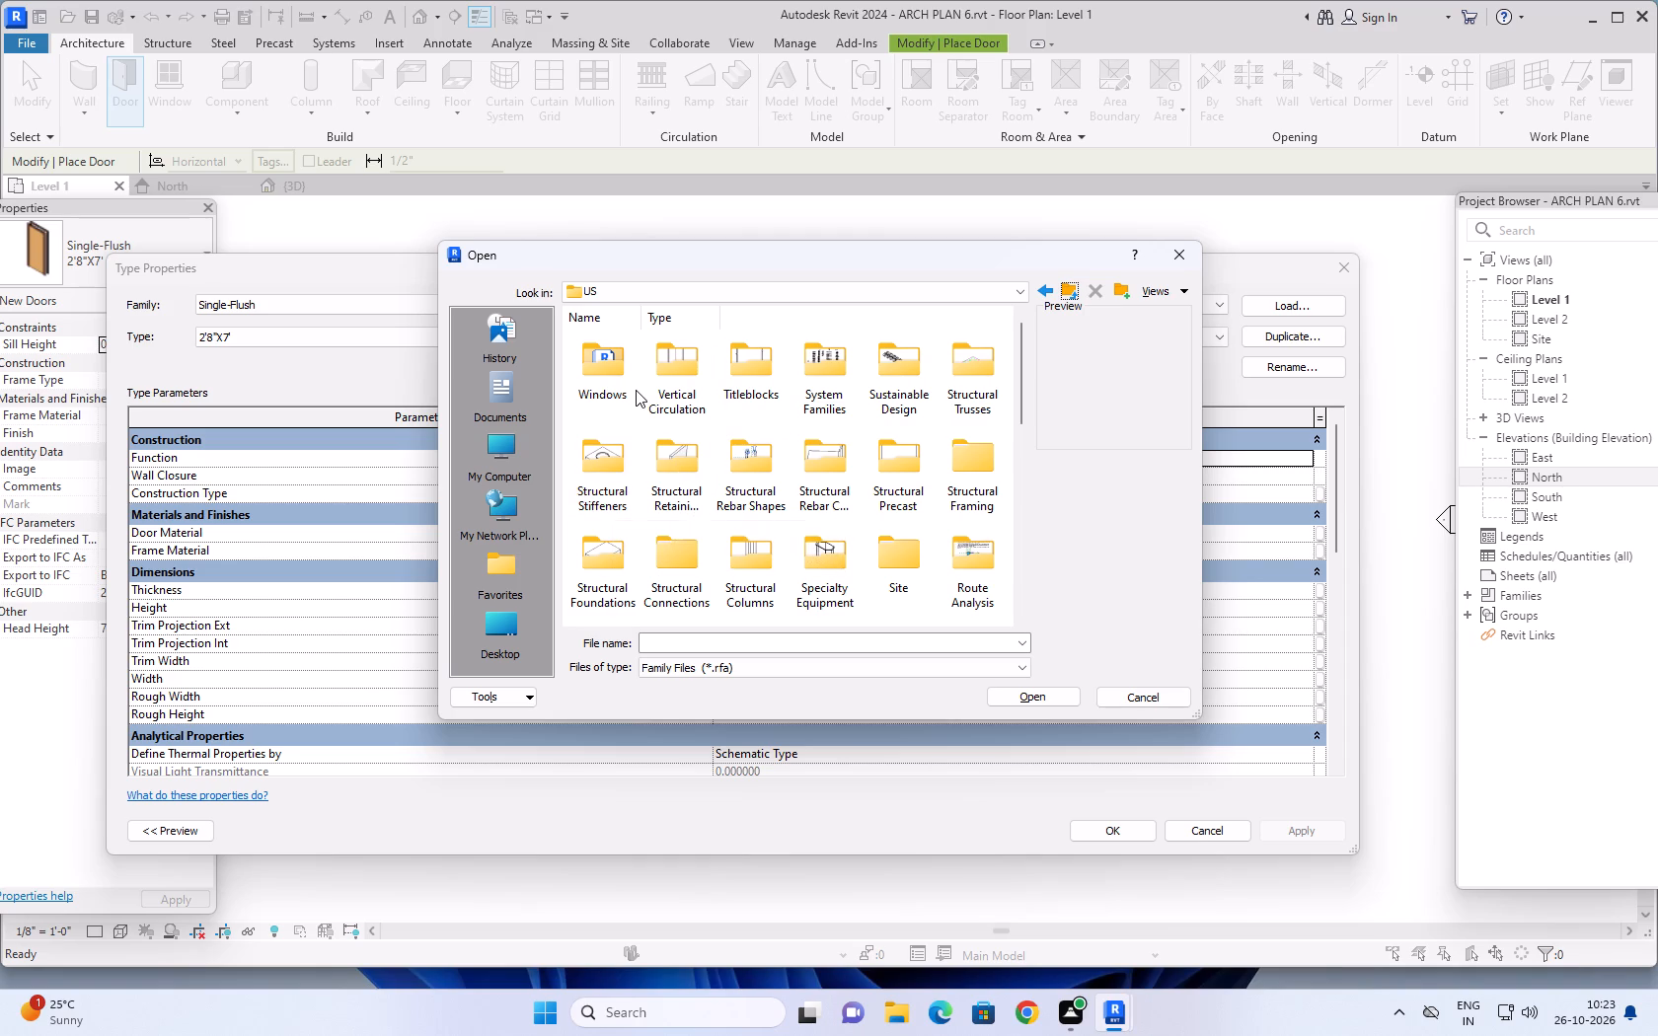
scroll(701, 392, "down", 1)
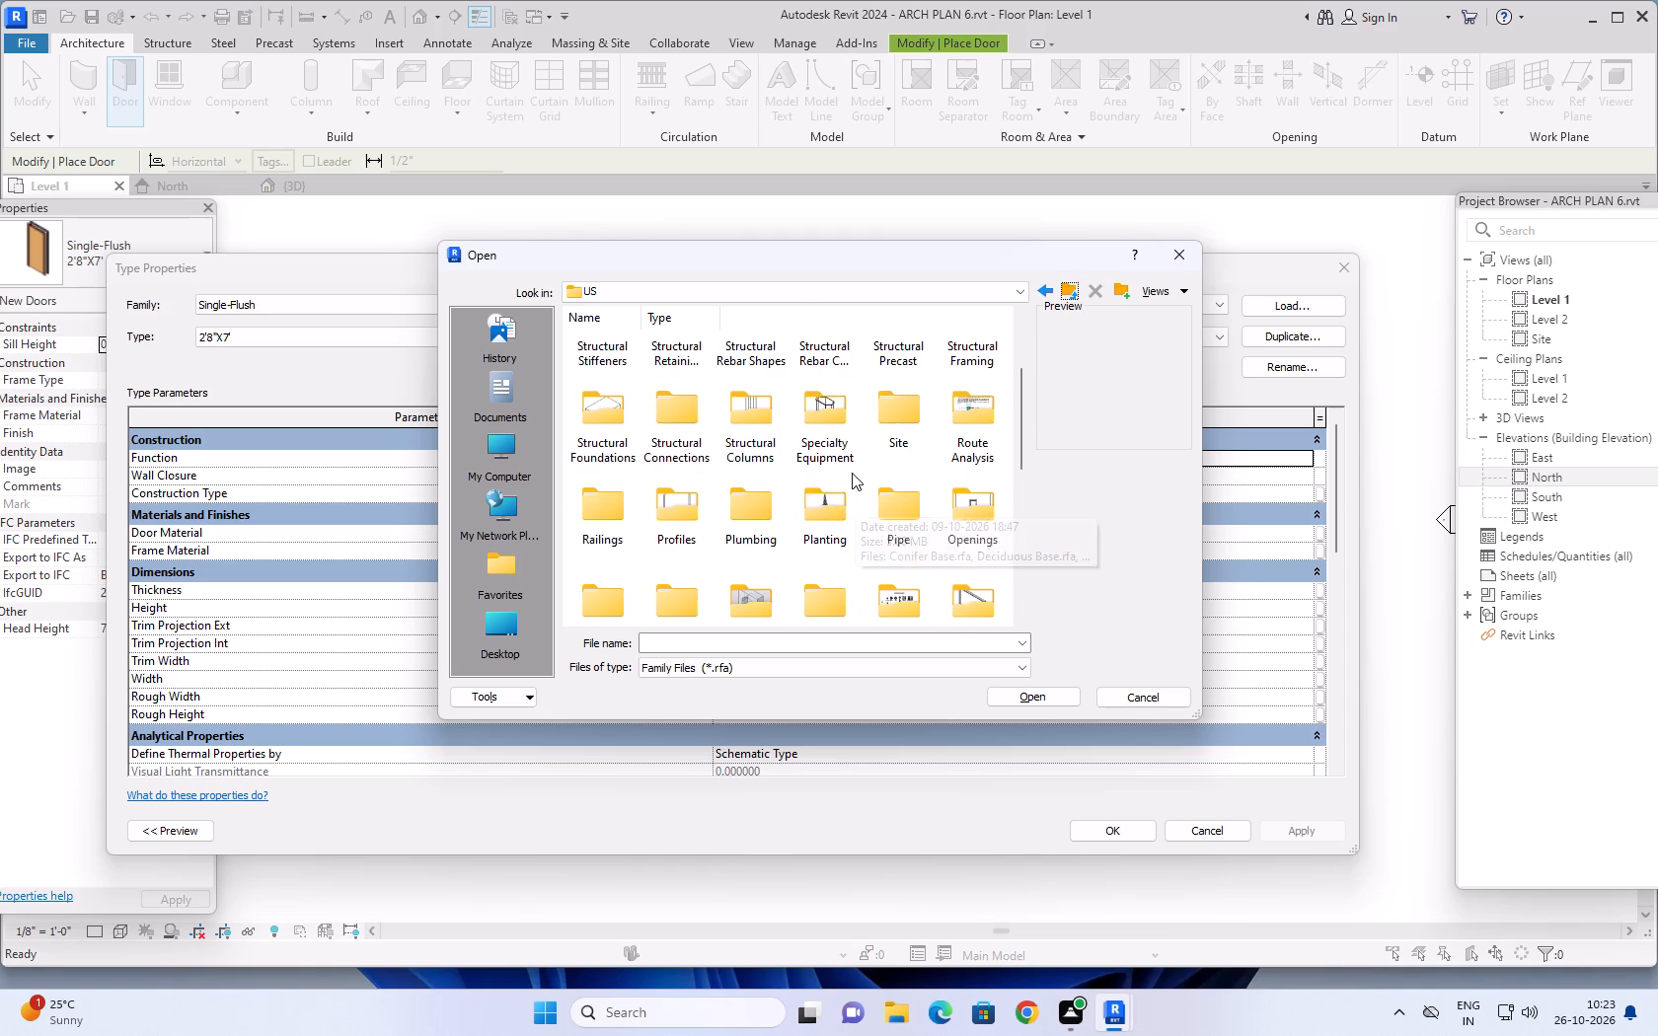
scroll(850, 473, "down", 2)
double_click(897, 428)
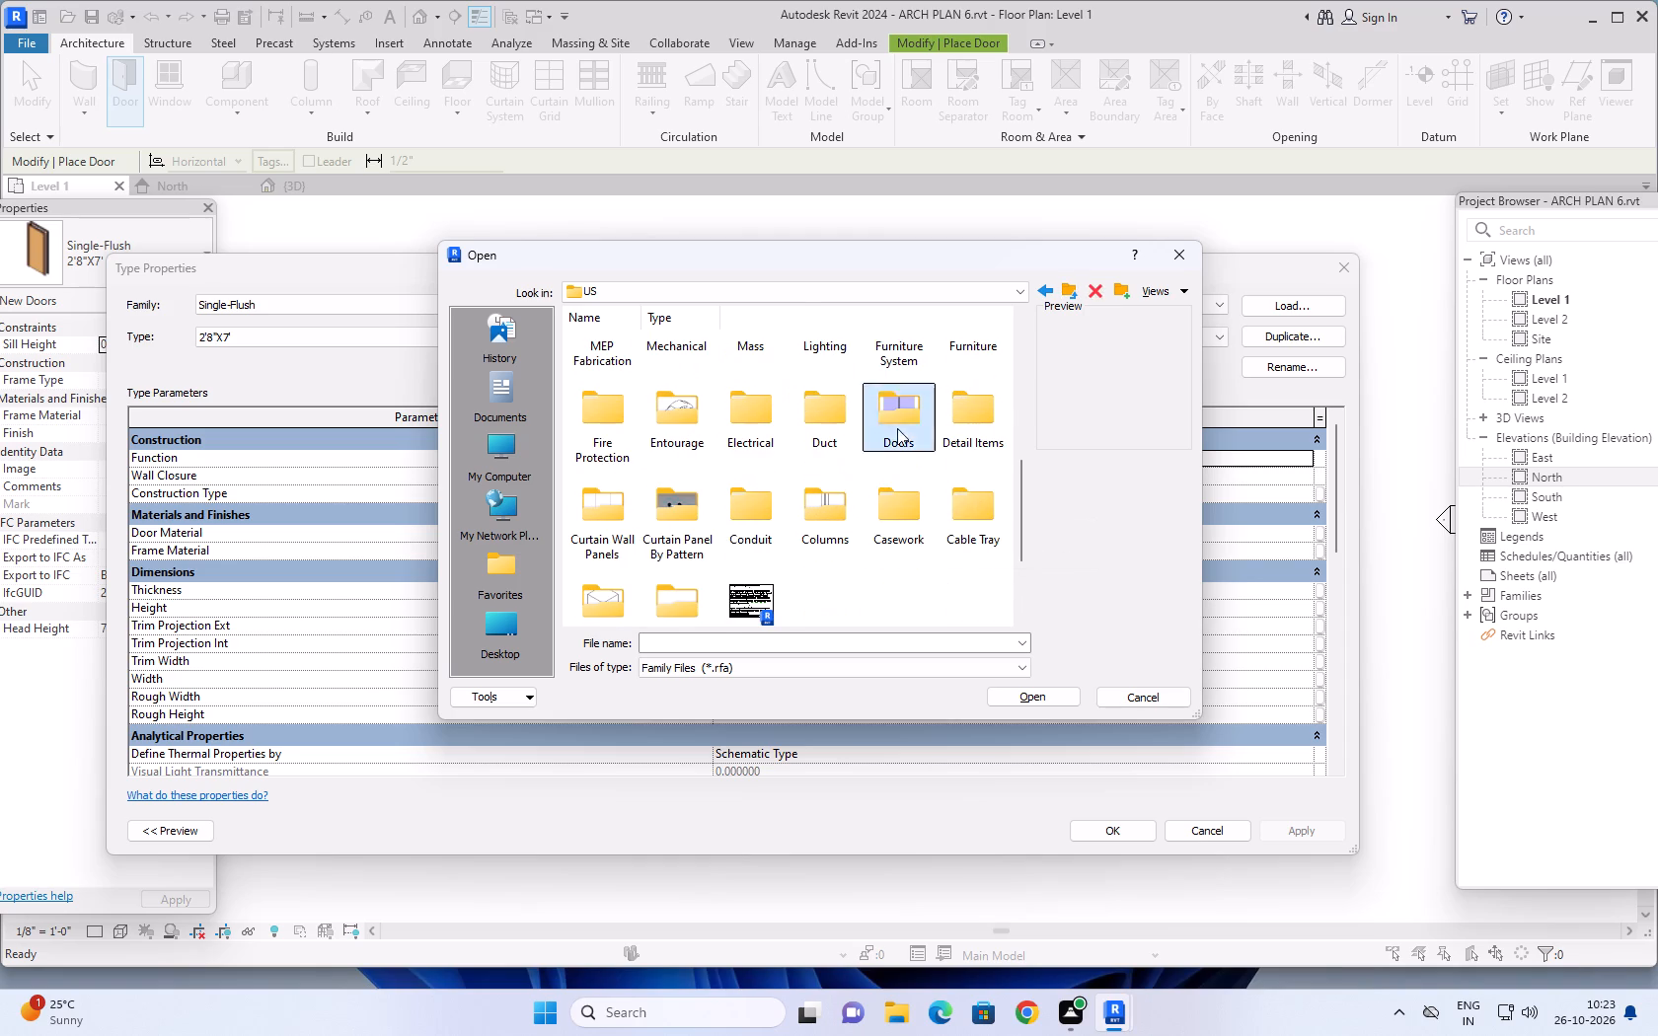
scroll(829, 421, "down", 1)
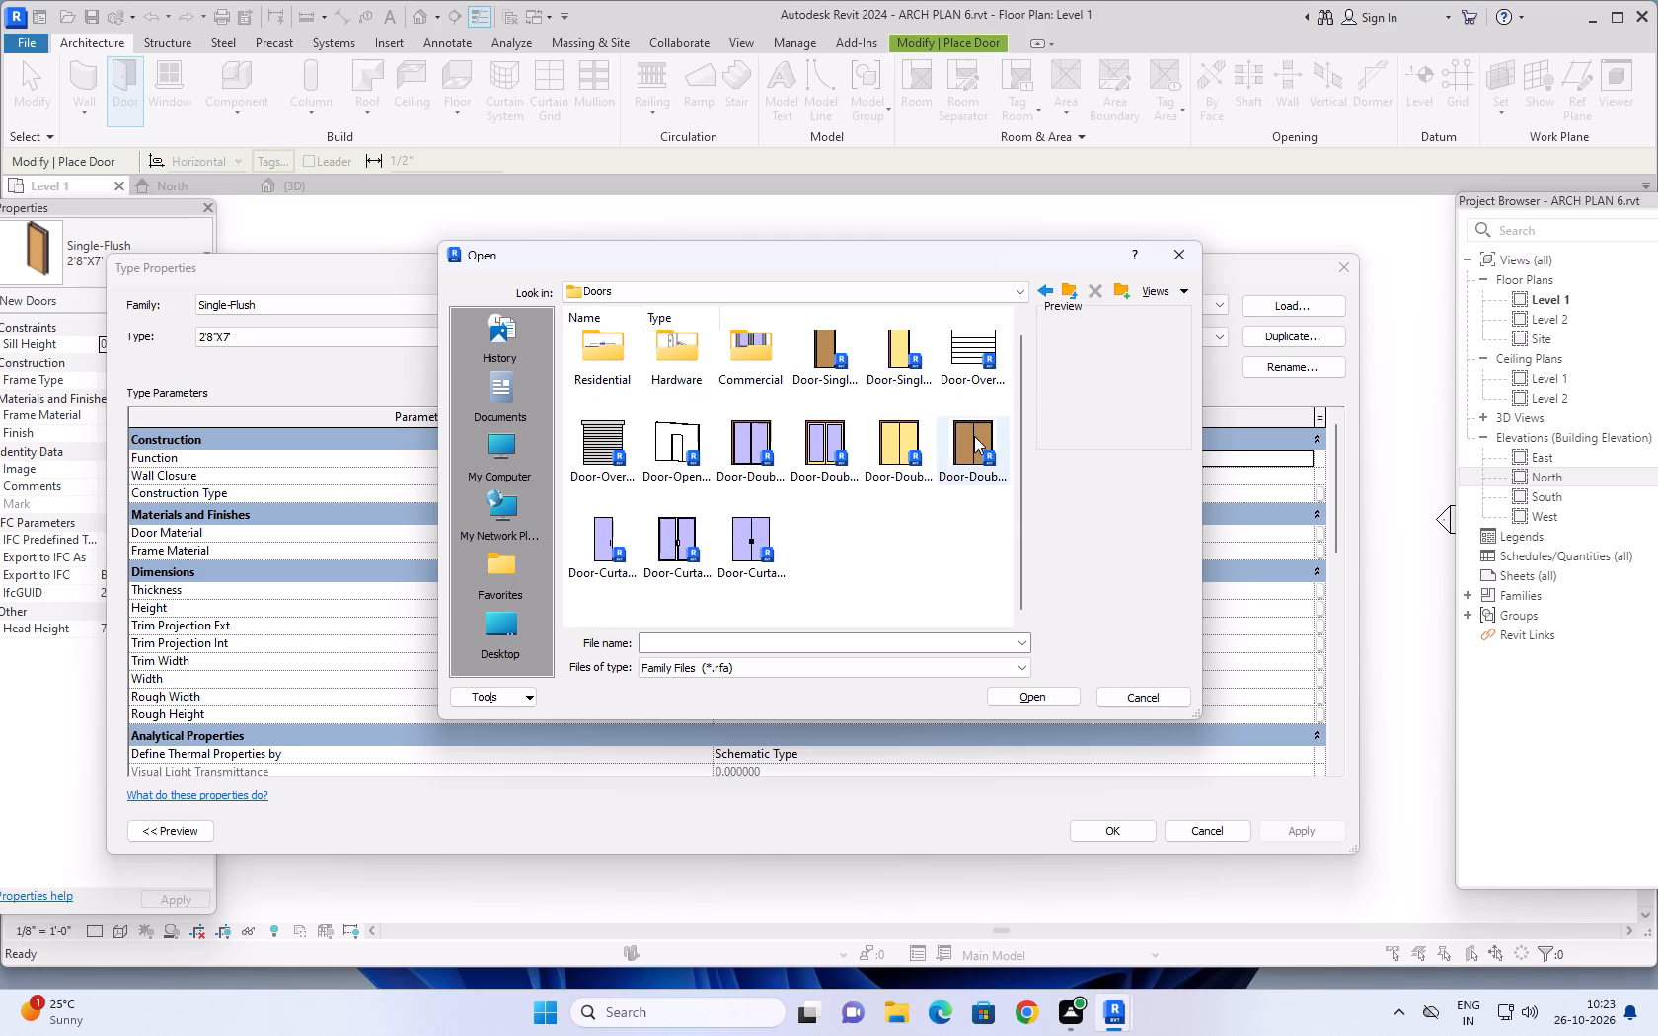
left_click(964, 443)
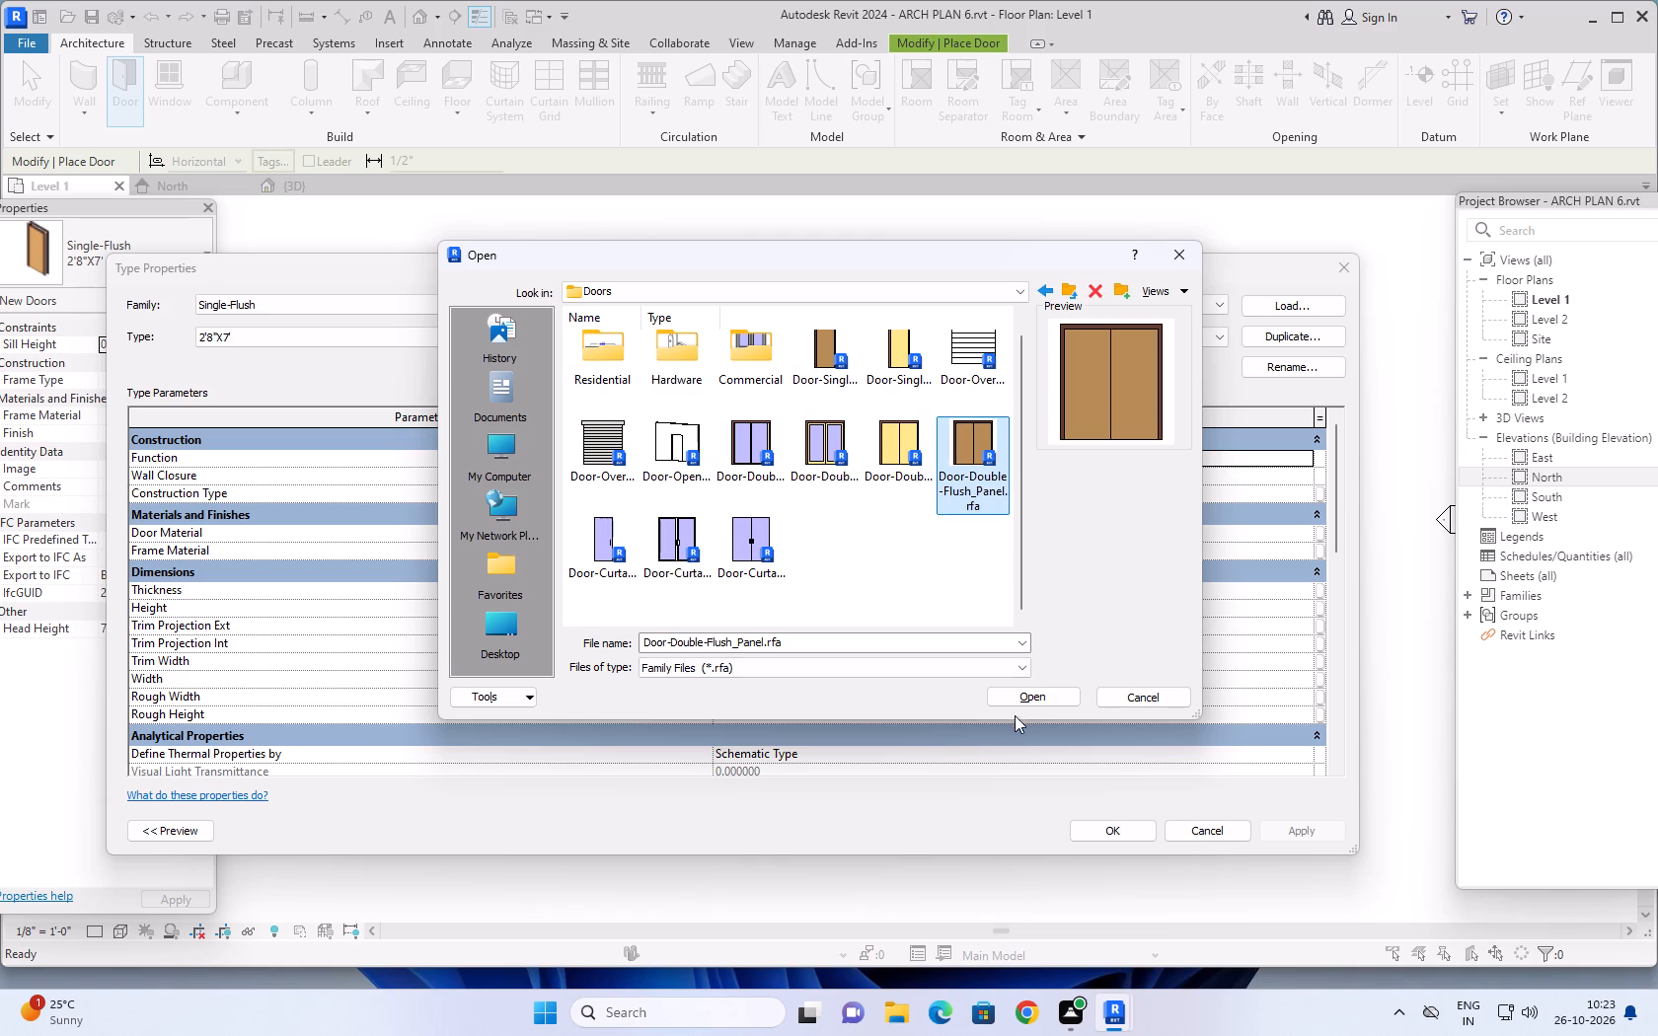
left_click(1026, 700)
scroll(682, 544, "up", 2)
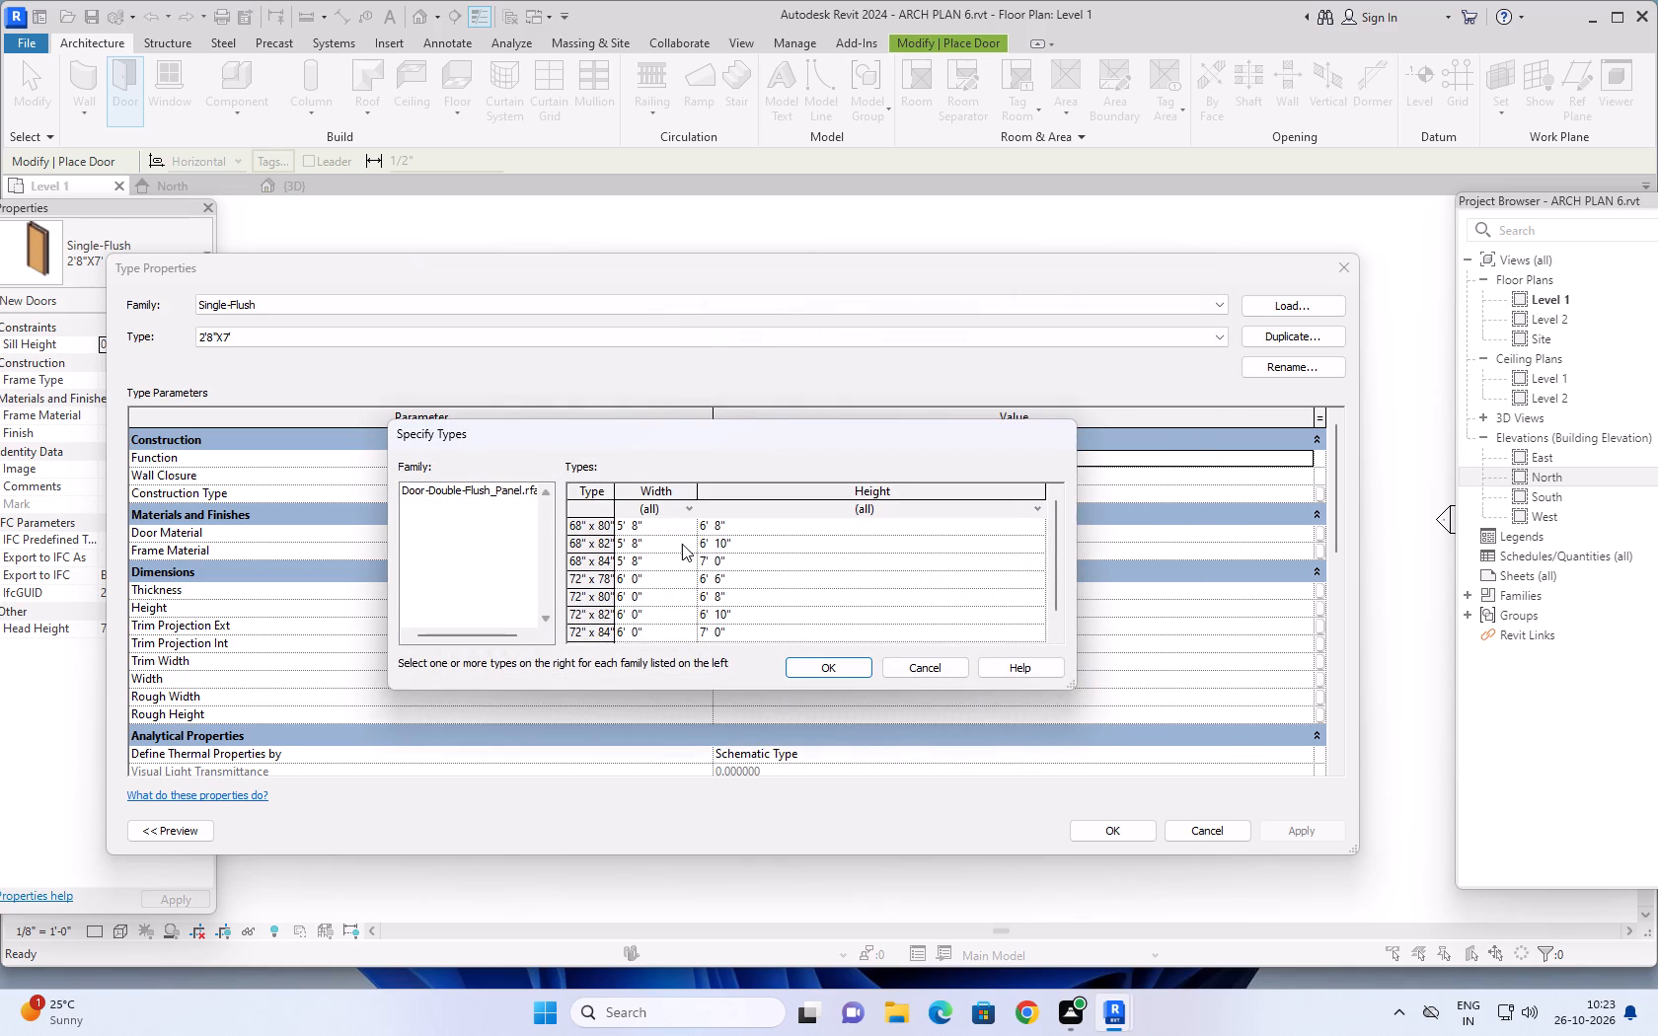
scroll(682, 544, "up", 3)
left_click(733, 526)
left_click(850, 670)
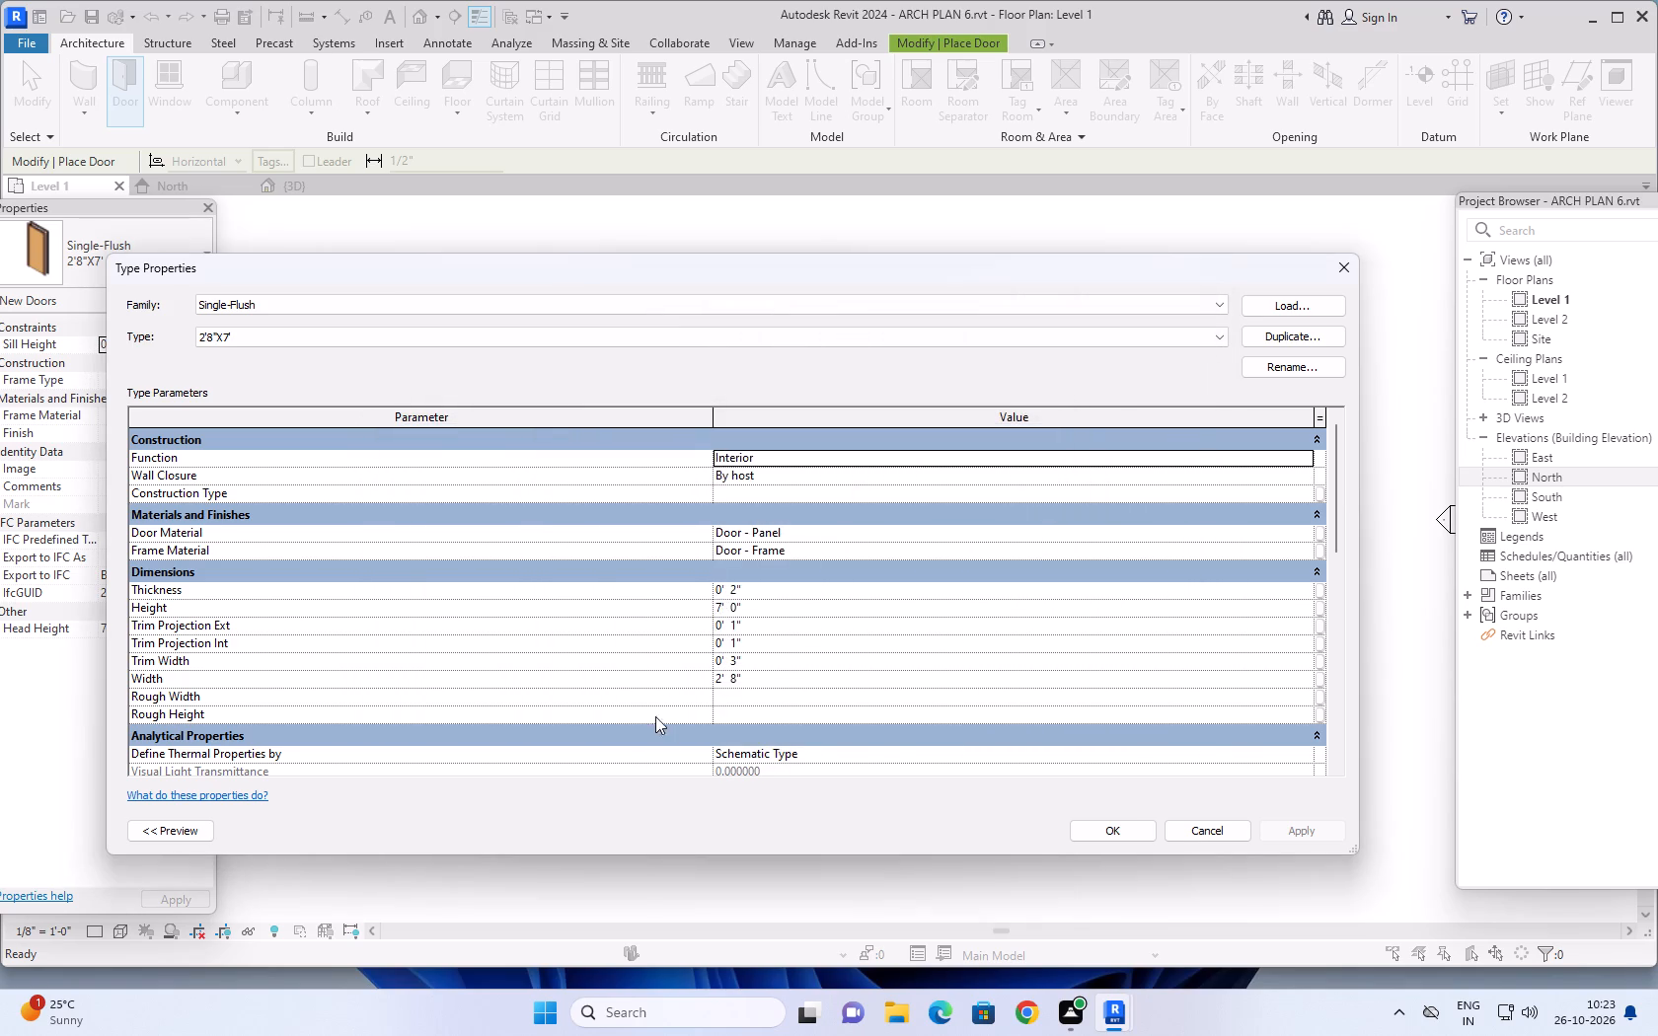
Duplicate the 68" x 80" double-flush door type and name the new type 3'6"X7'.
left_click(1315, 345)
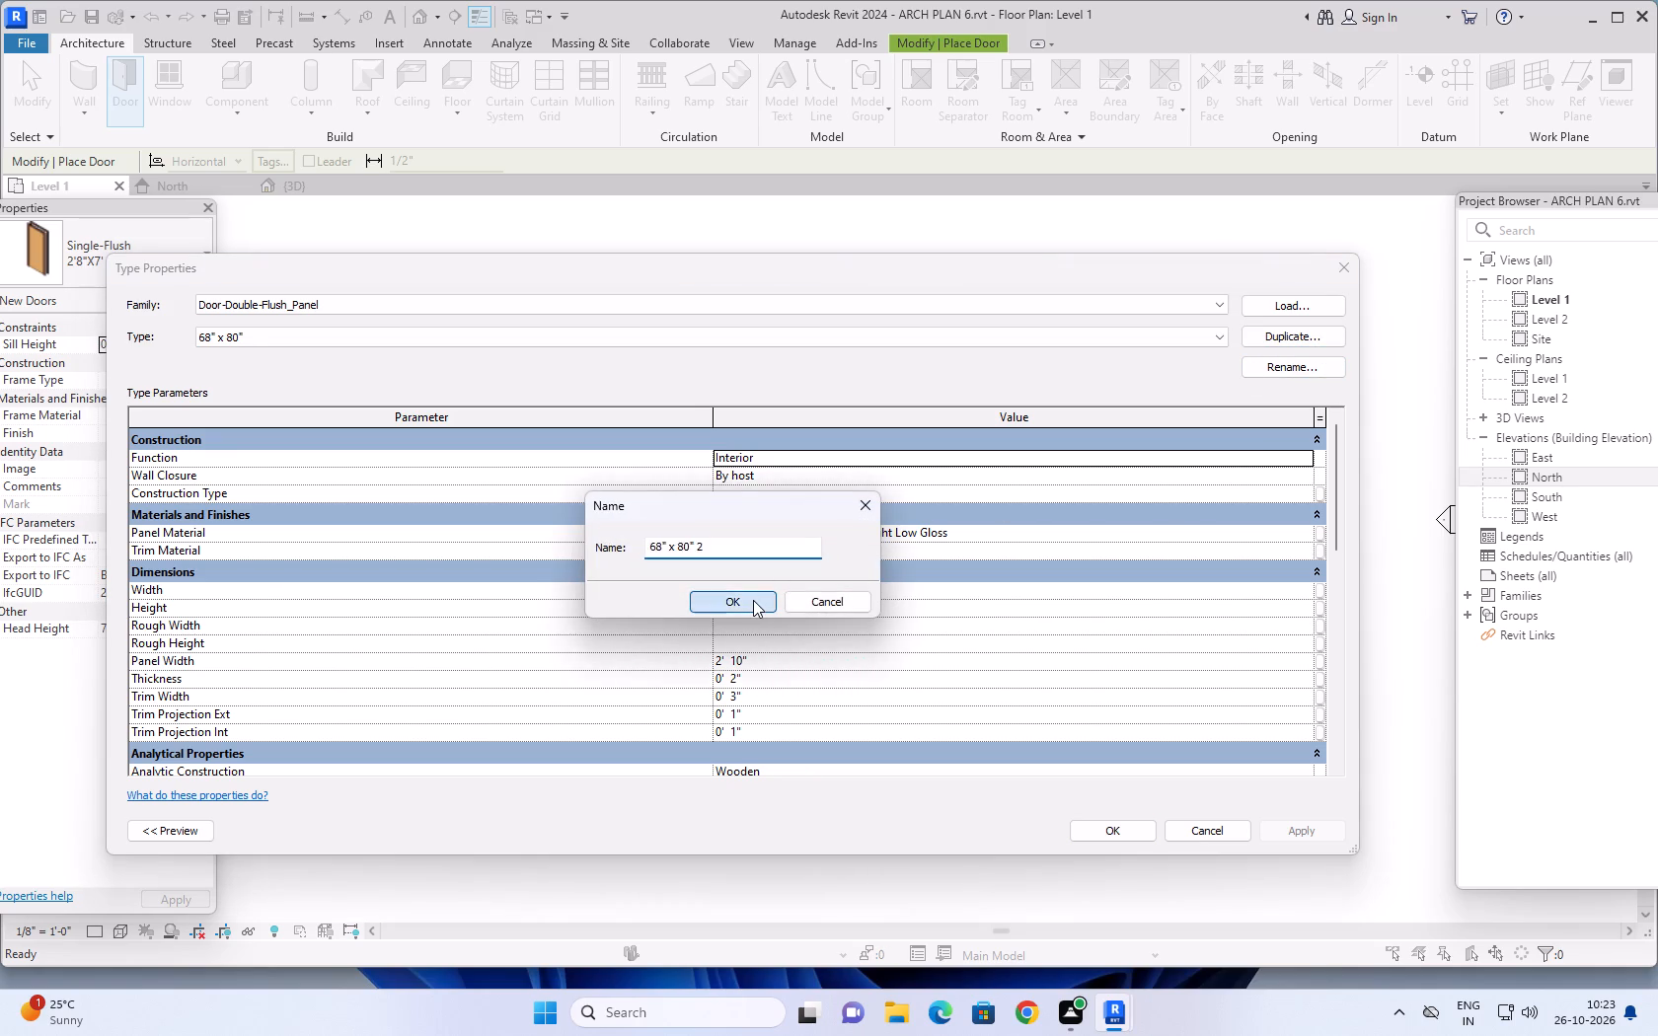
left_click(753, 600)
left_click(1327, 341)
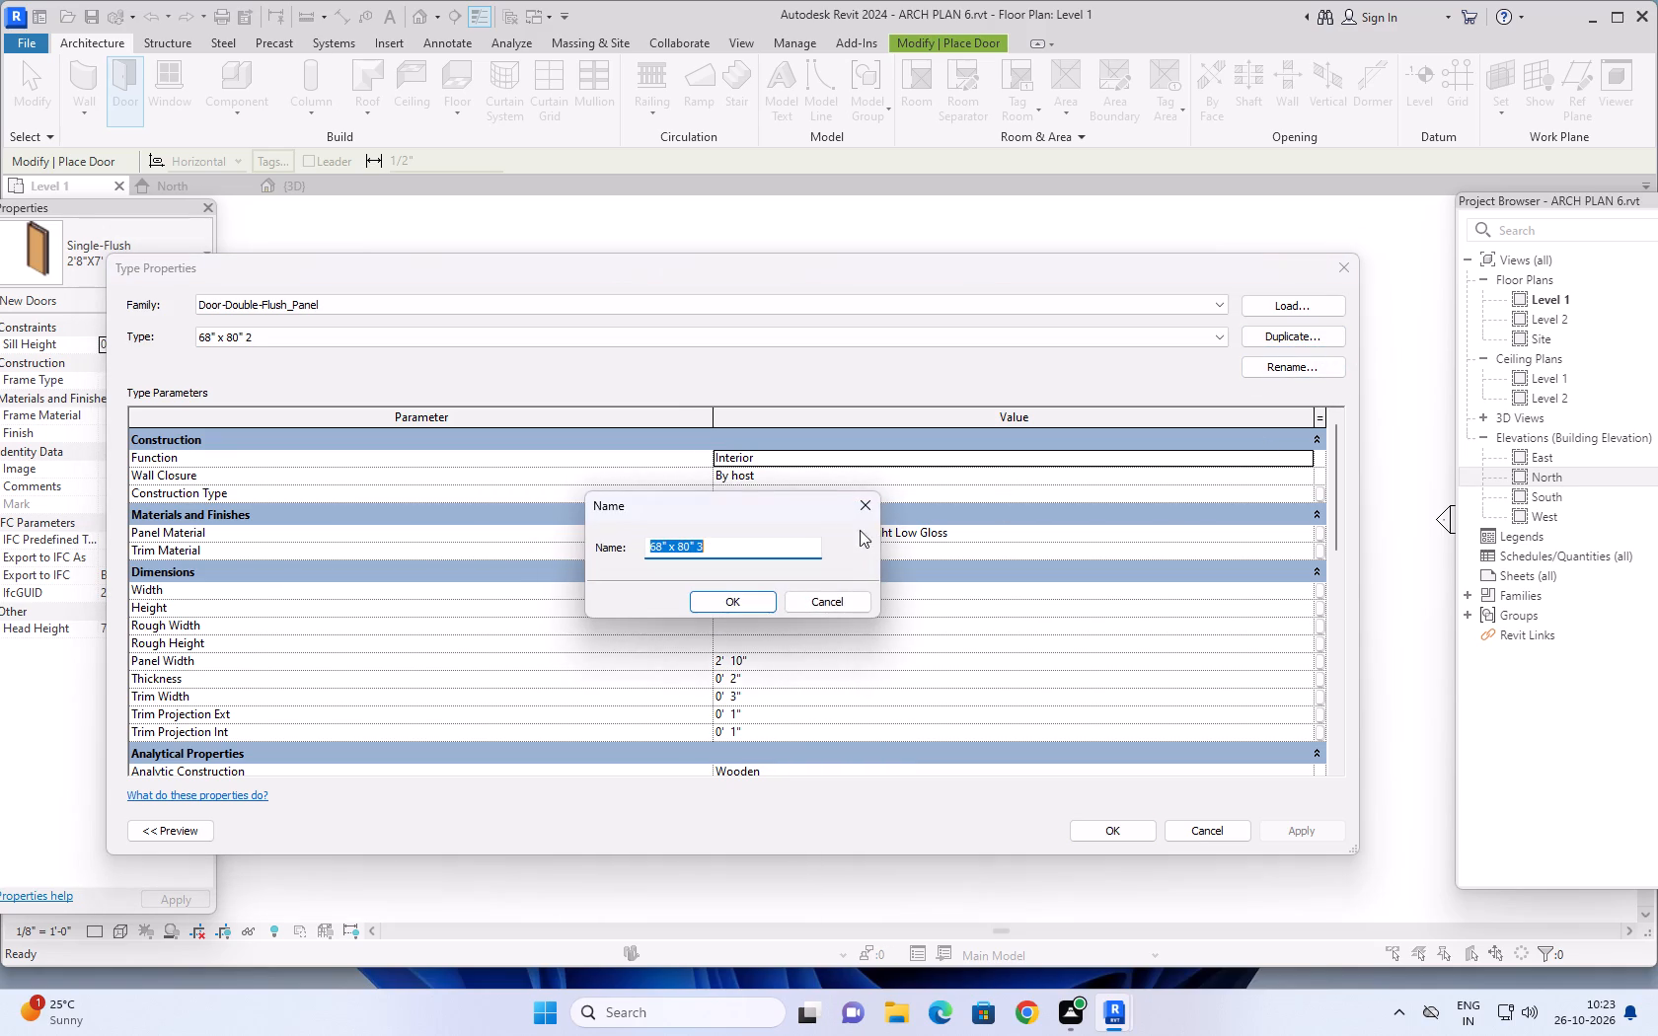
key("BackSpace")
type("3'")
type("6\"X7'")
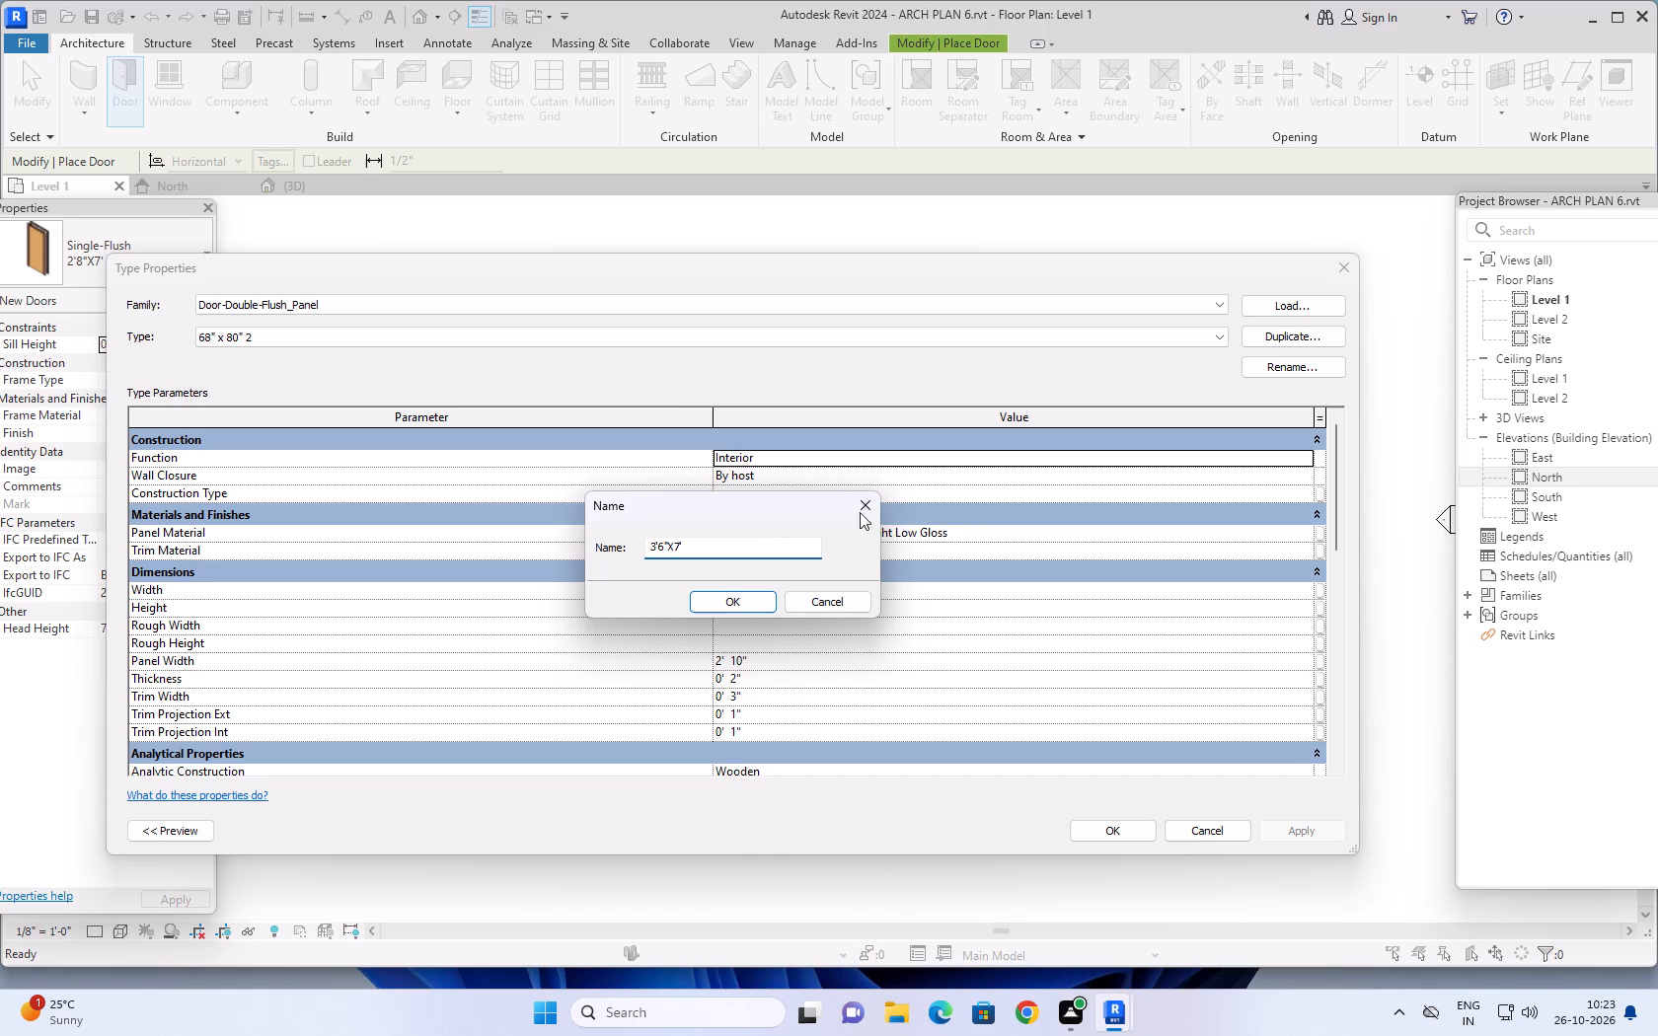
left_click(746, 602)
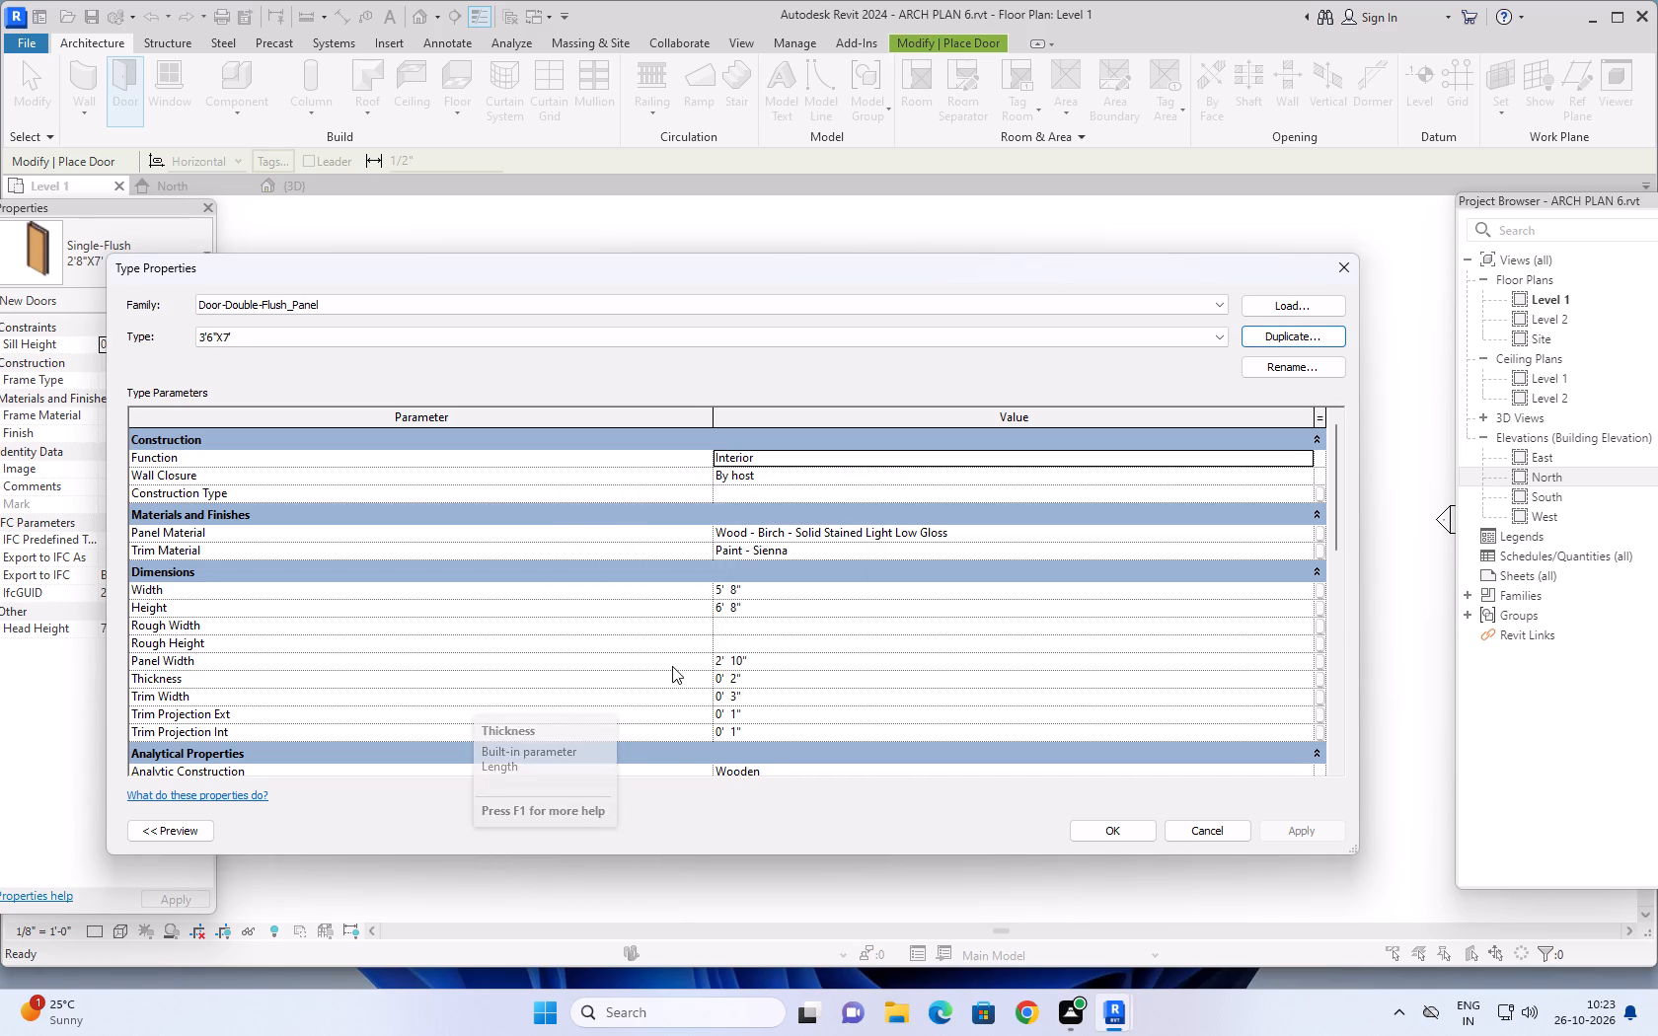
Set the 3'6"X7' door type's height to 7' and width to 3'6", and apply the type properties.
left_click(761, 599)
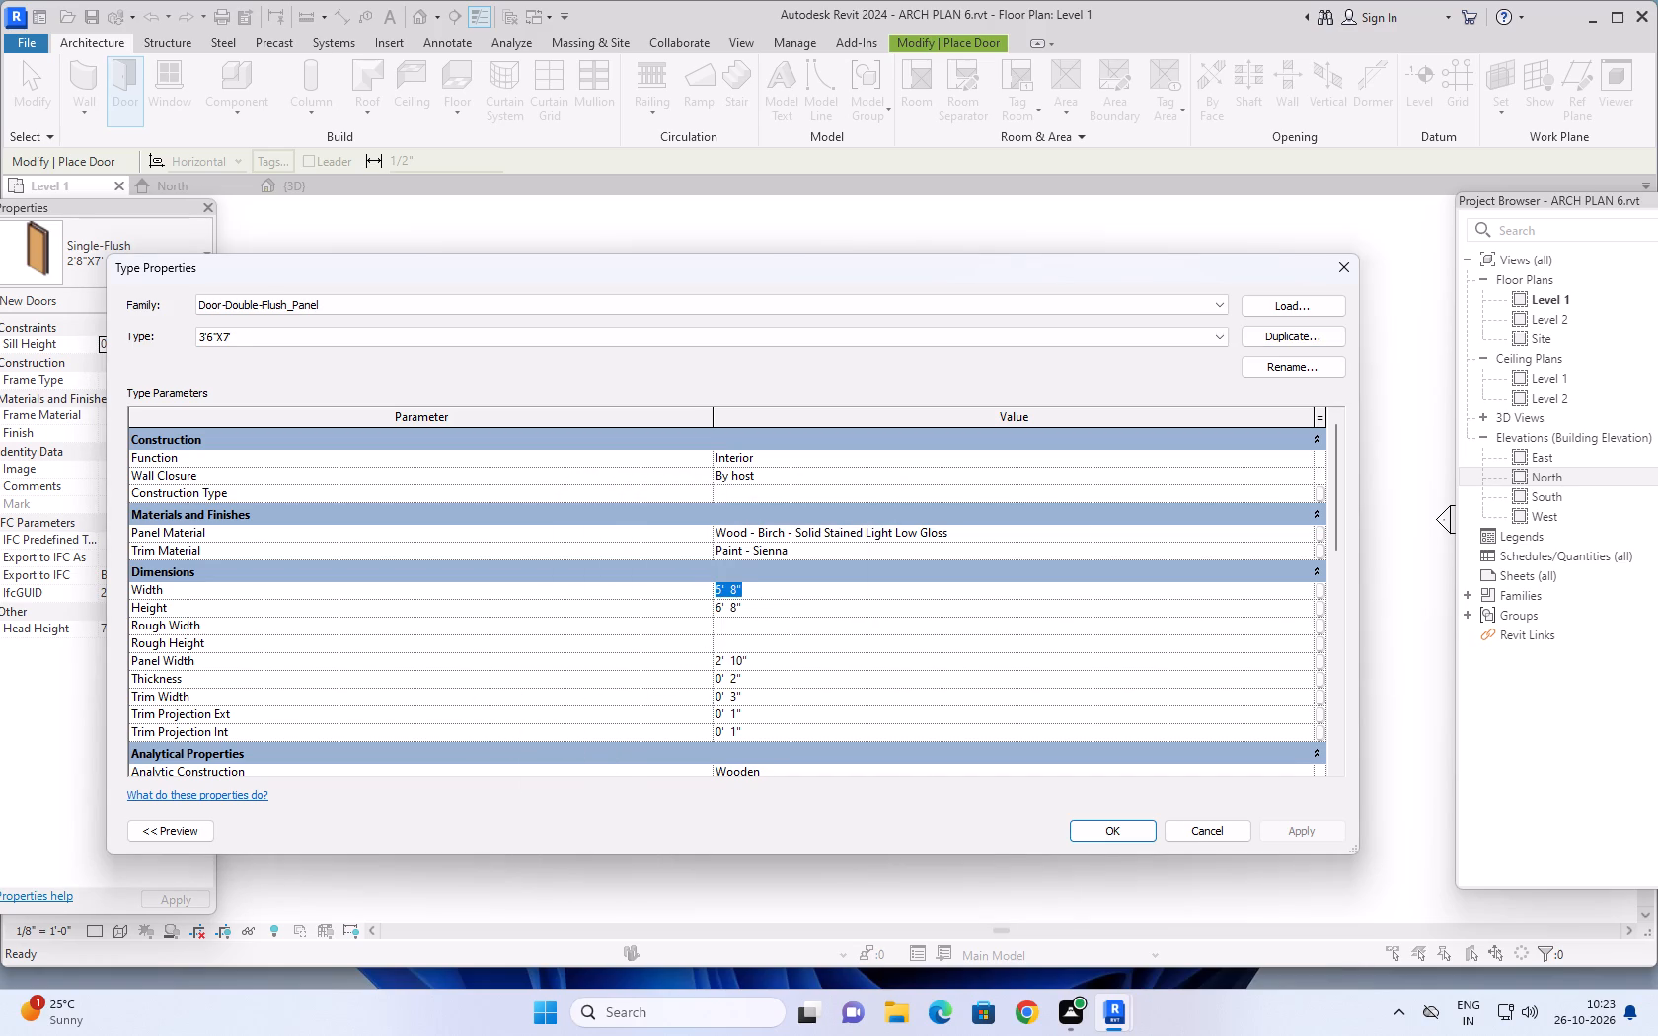
type("7'")
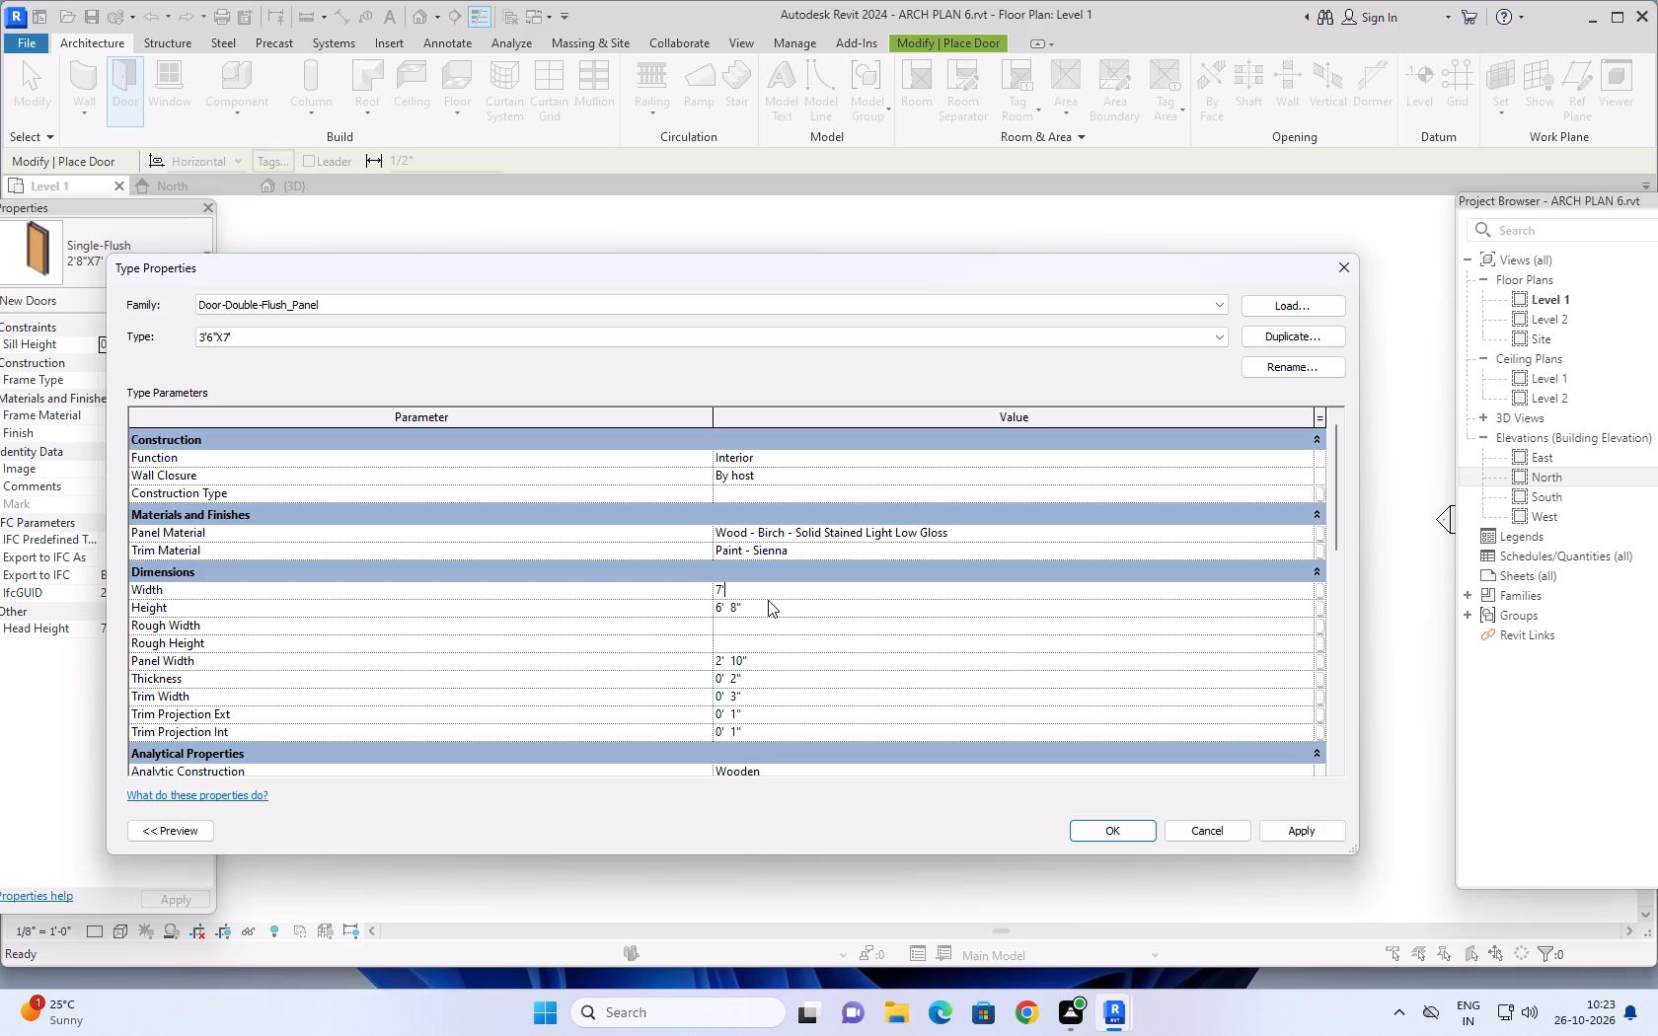
left_click(768, 601)
type("7'")
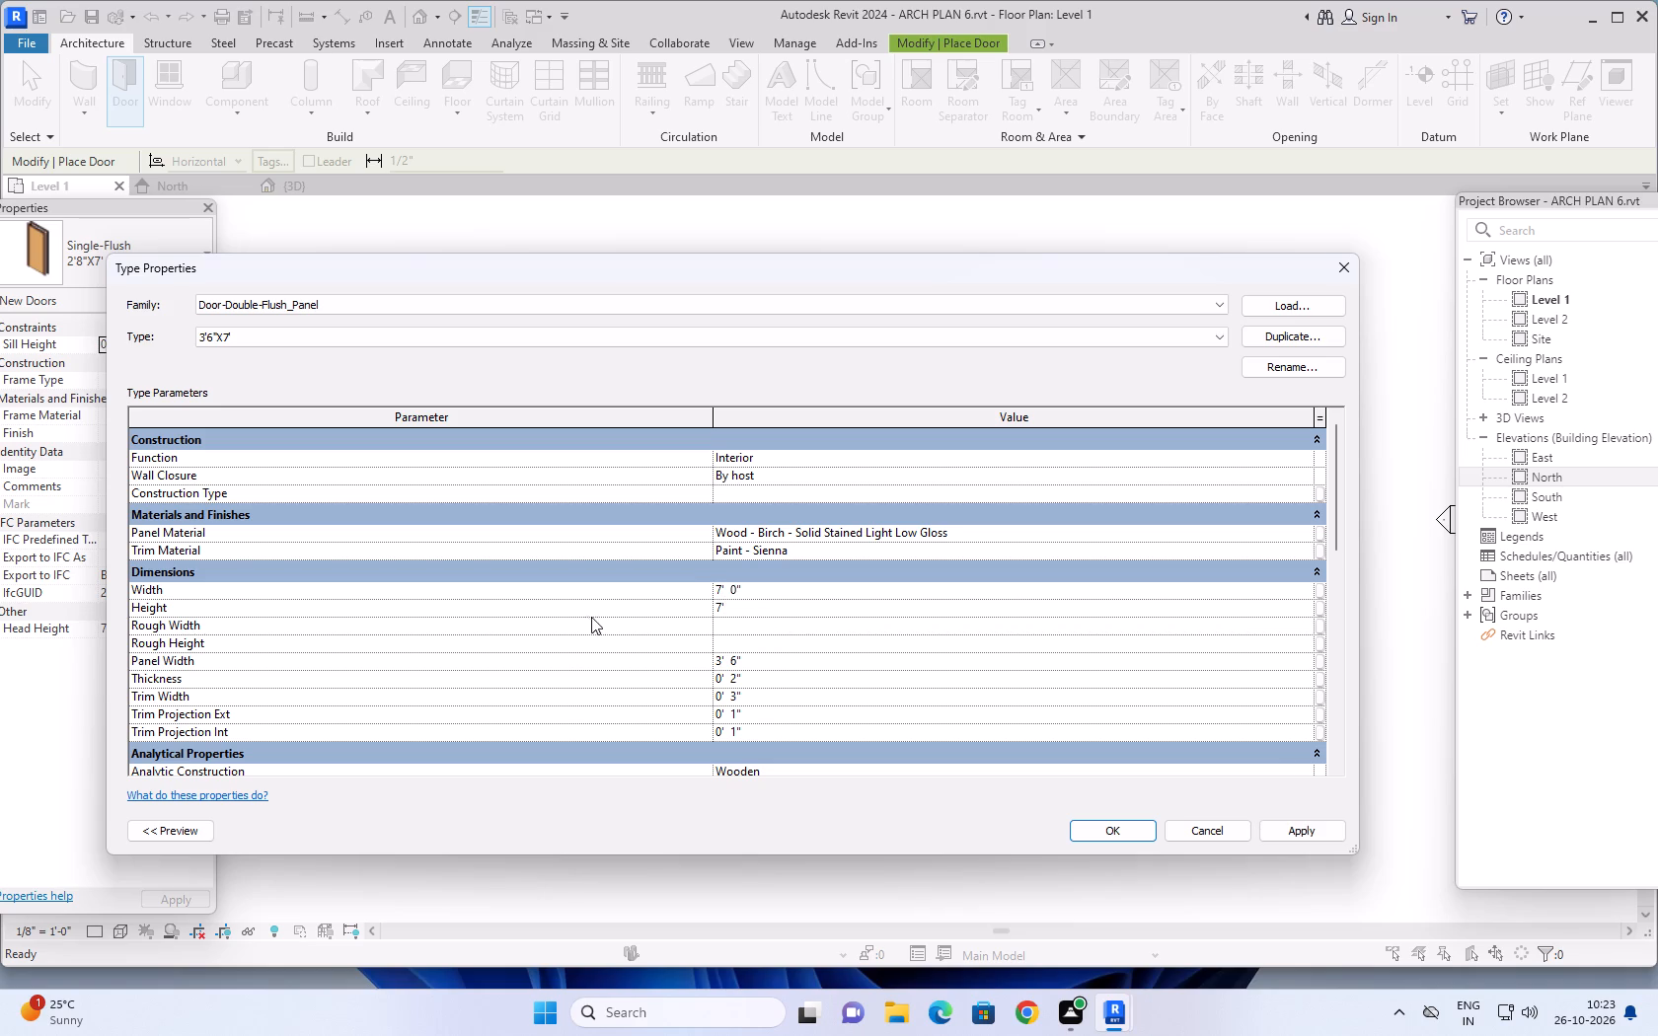
left_click(751, 594)
type("3'6\"")
scroll(646, 654, "down", 5)
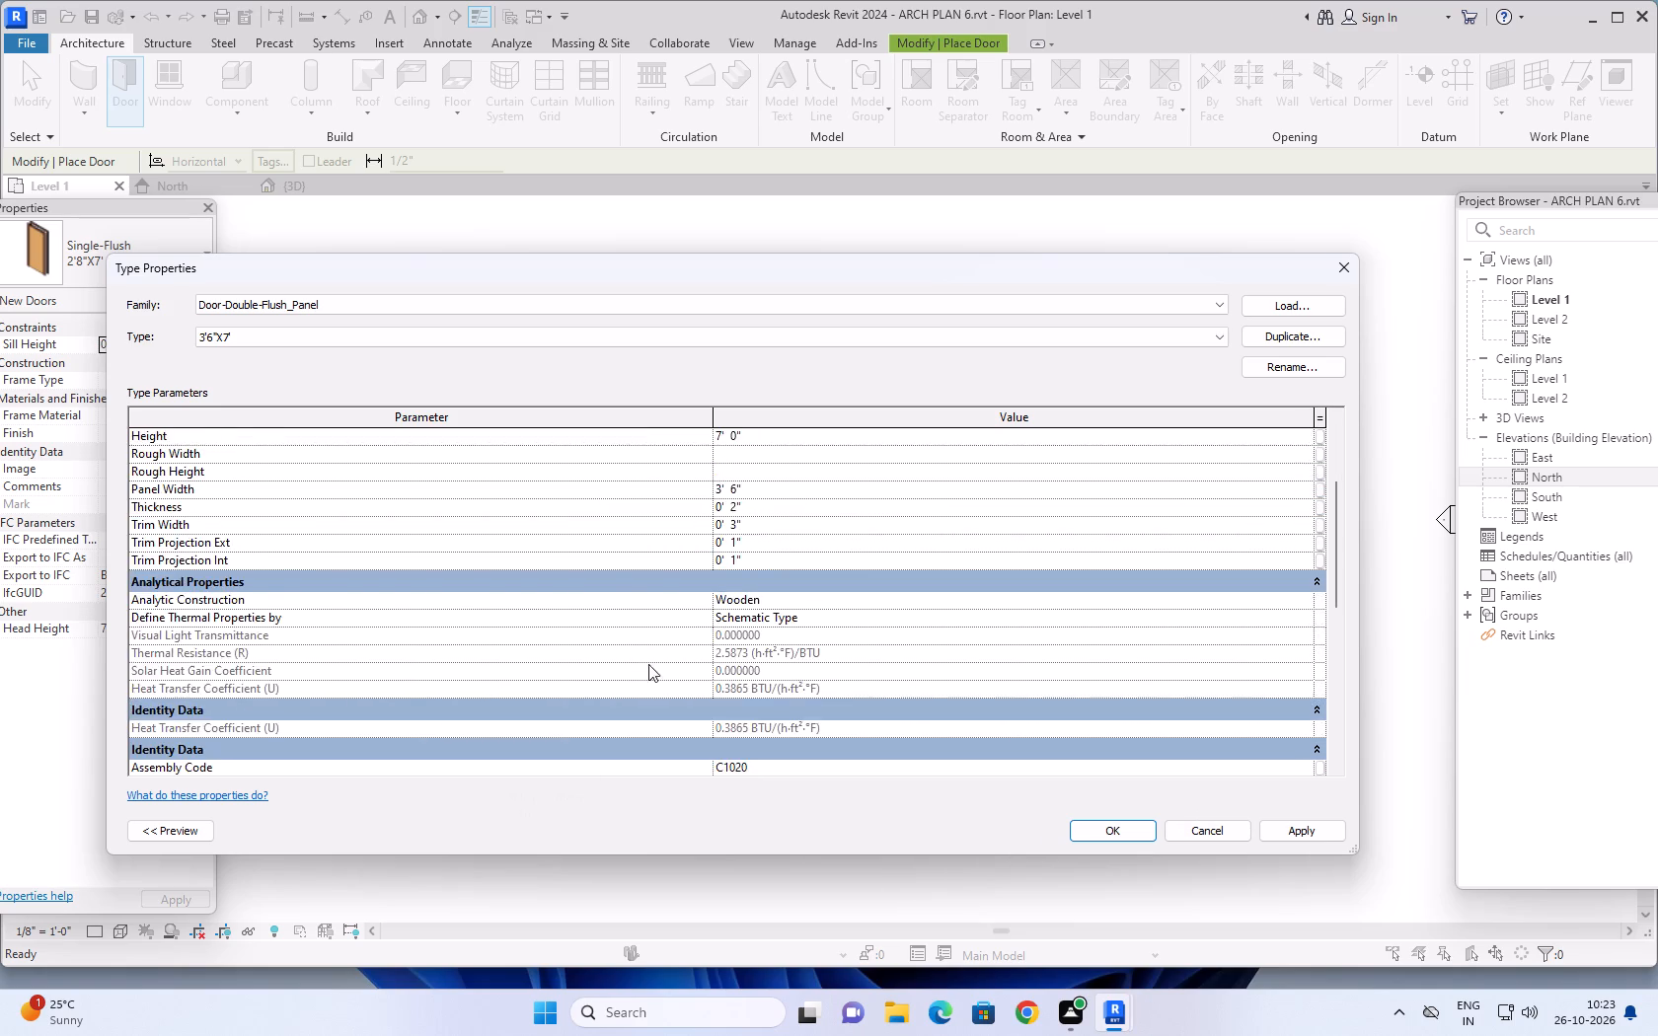
scroll(648, 664, "down", 13)
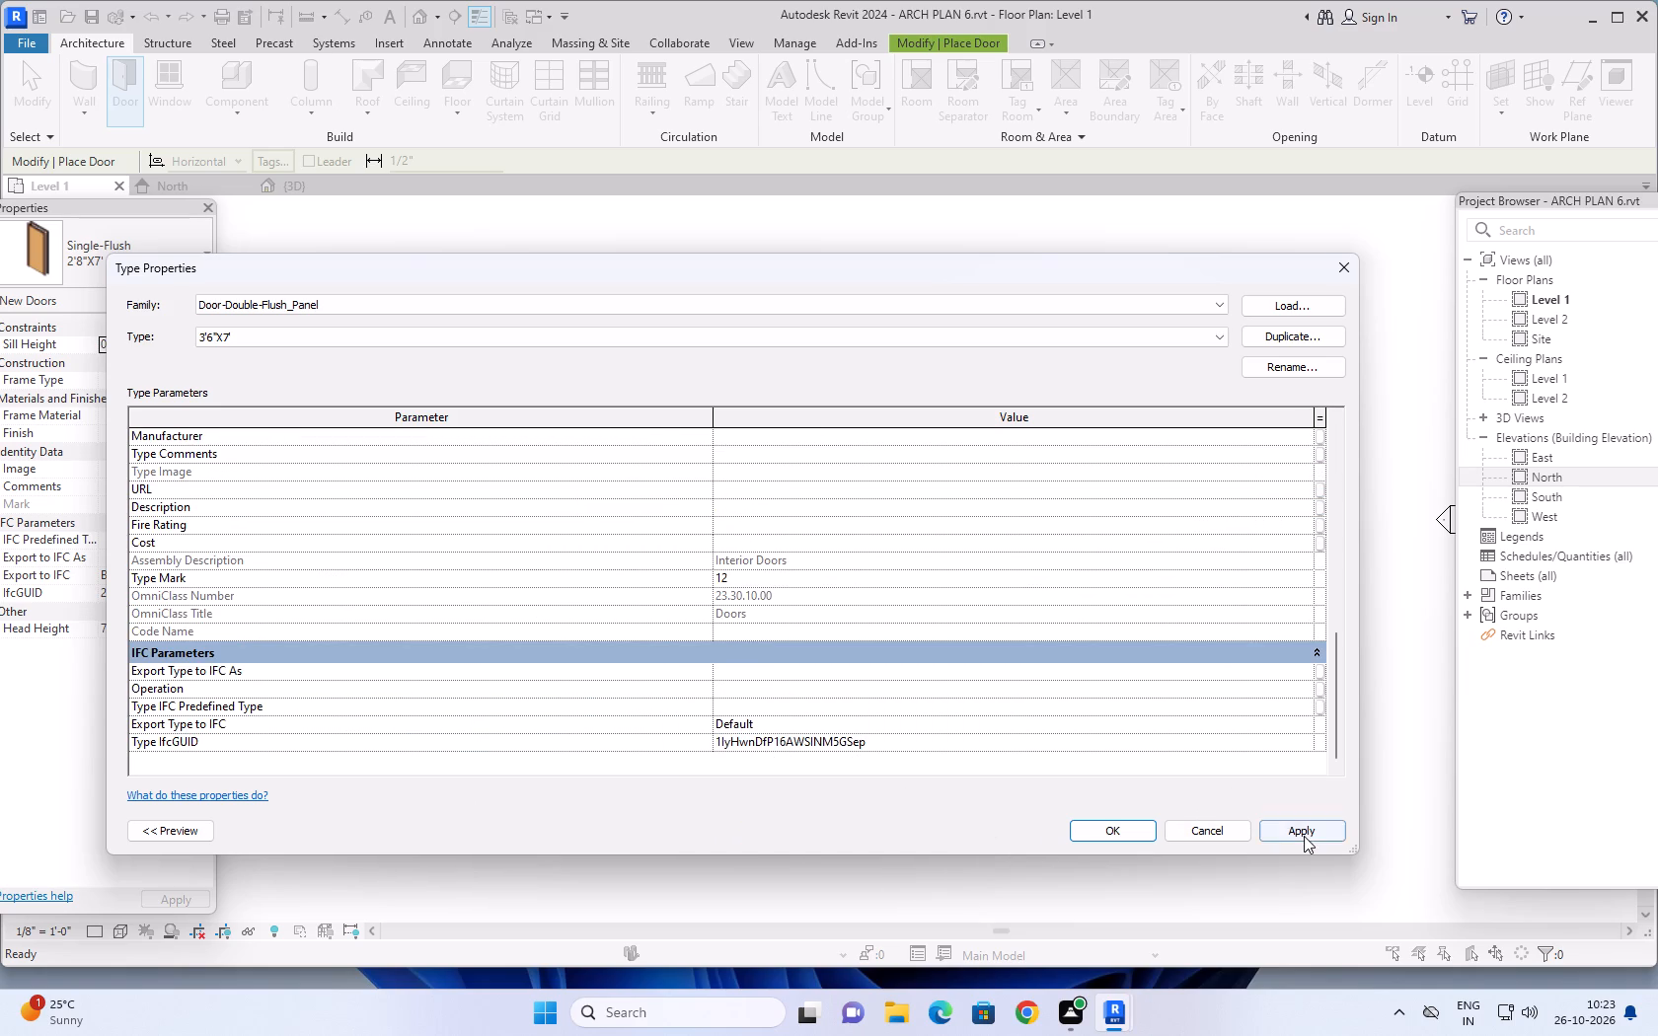
left_click(1305, 830)
left_click(1121, 833)
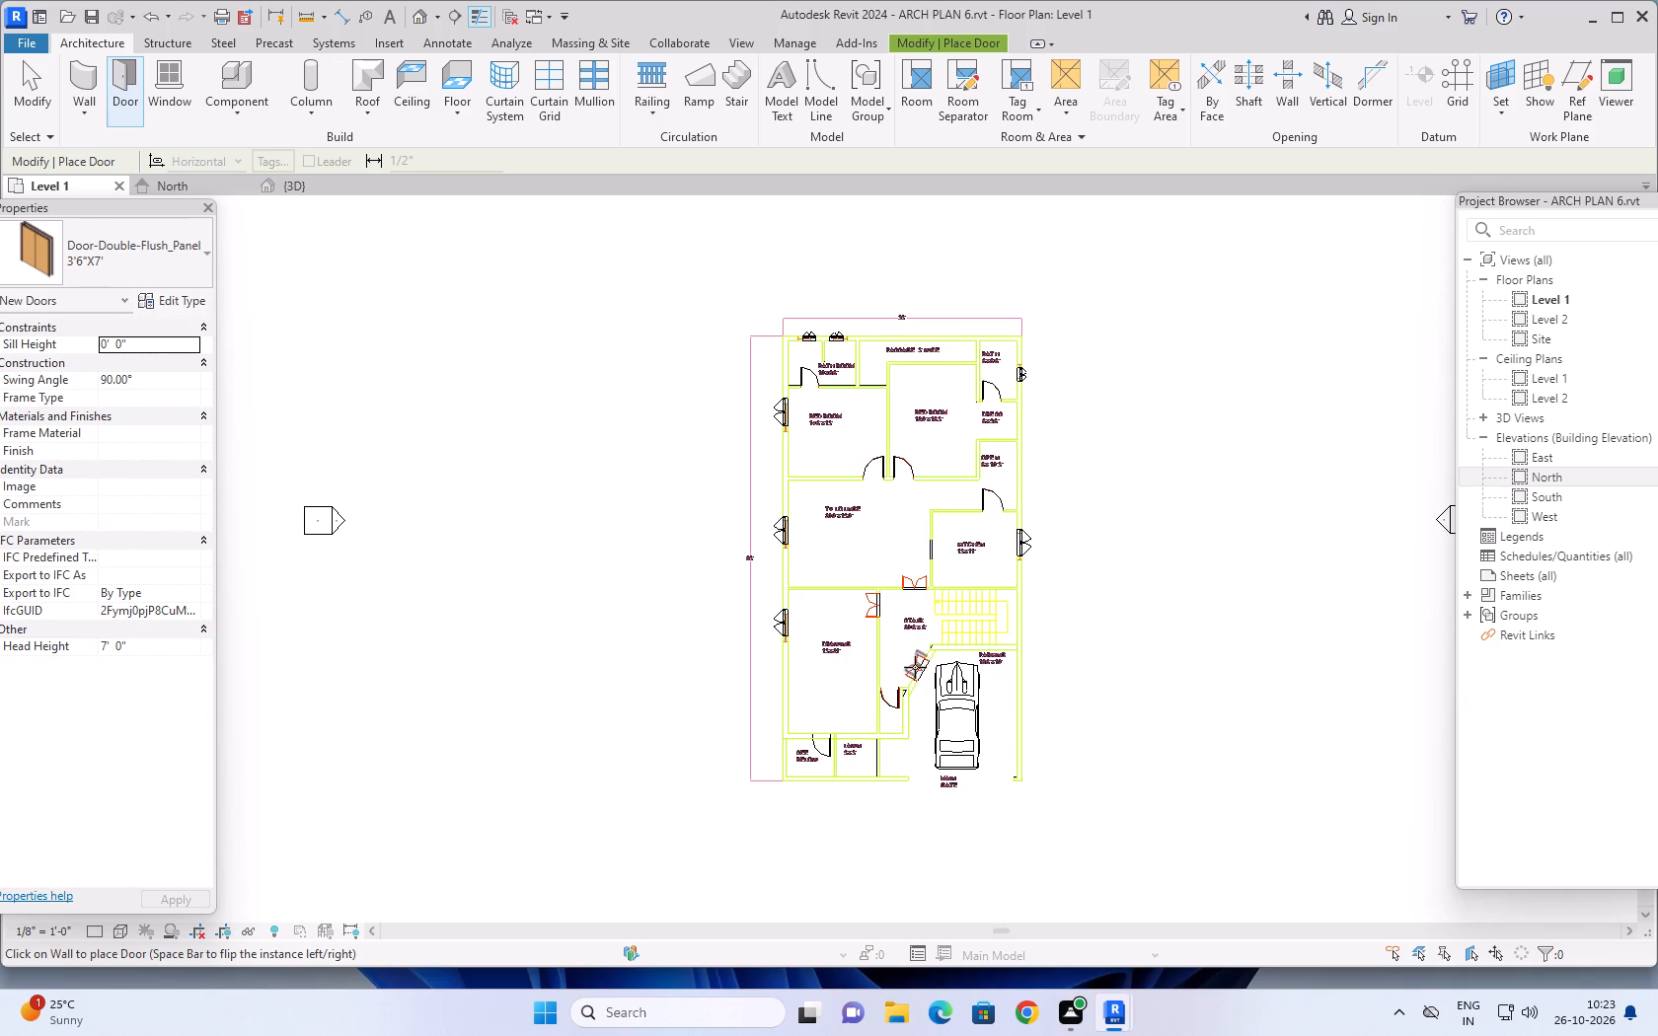
Place a 3'6"X7' double door in the diagonal wall between the stair hall and the parking, swinging into the hall.
scroll(912, 673, "up", 15)
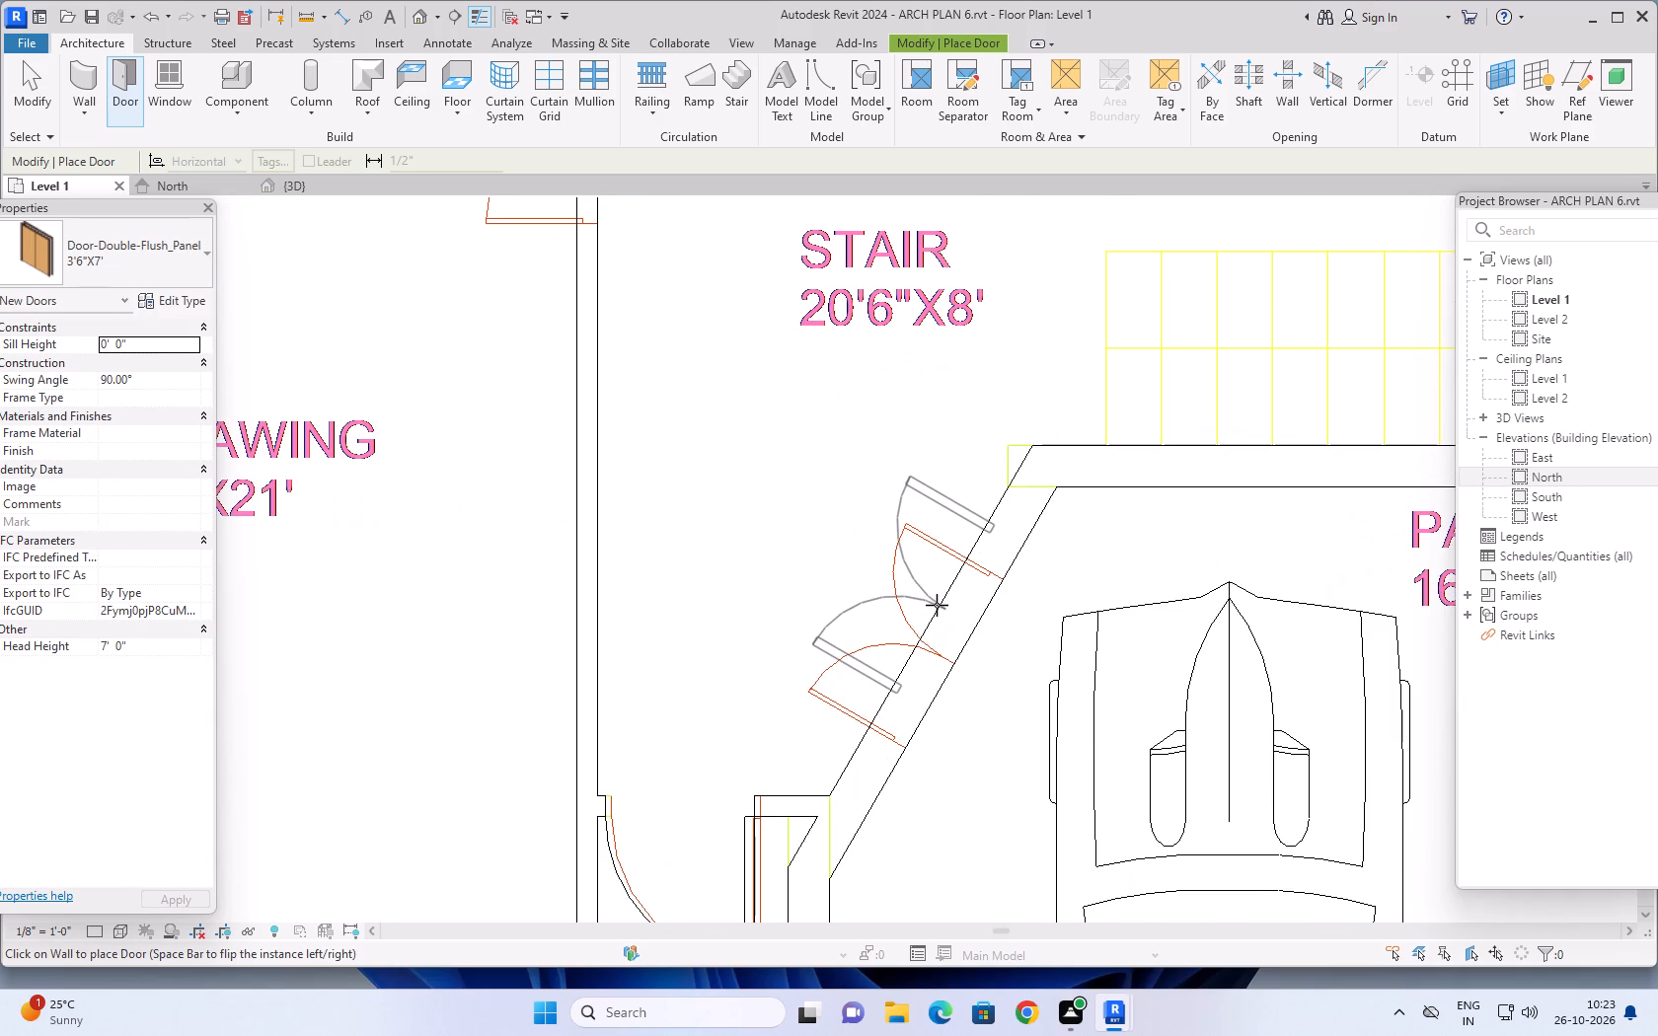
left_click(931, 613)
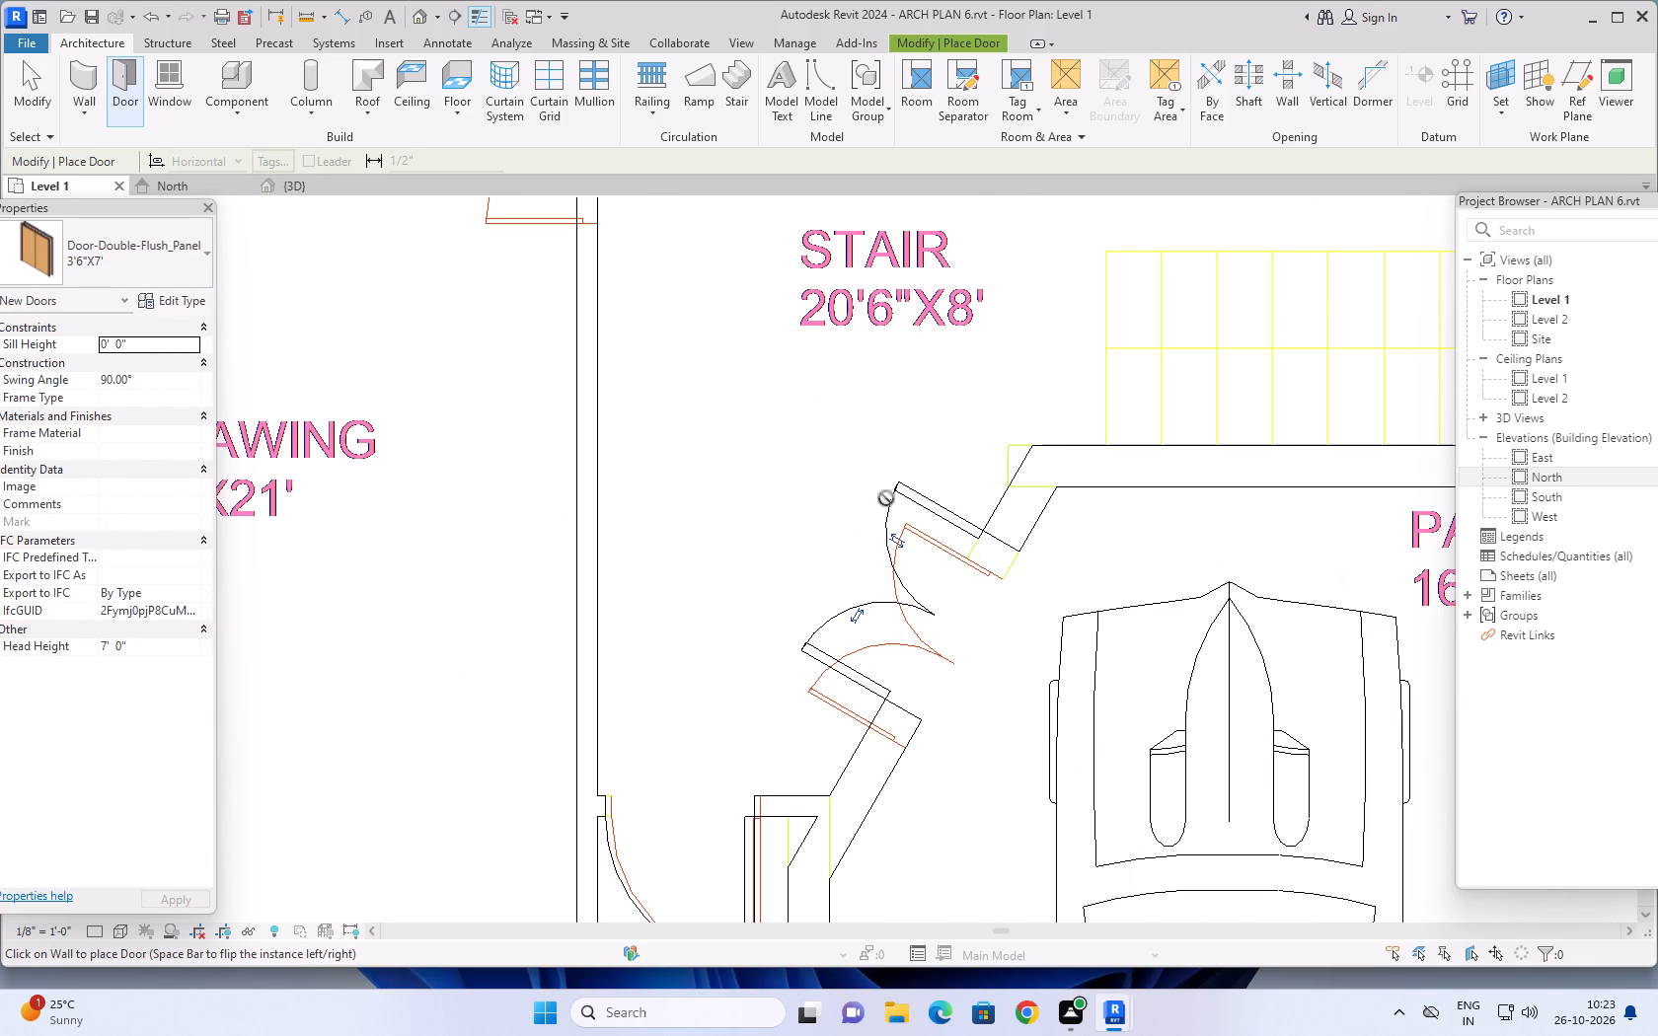
Place a 3'6"X7' double door in the wall between TV lounge and stair, about 3'-4" west of the kitchen's west wall.
scroll(886, 498, "down", 8)
middle_click_drag(876, 446, 826, 659)
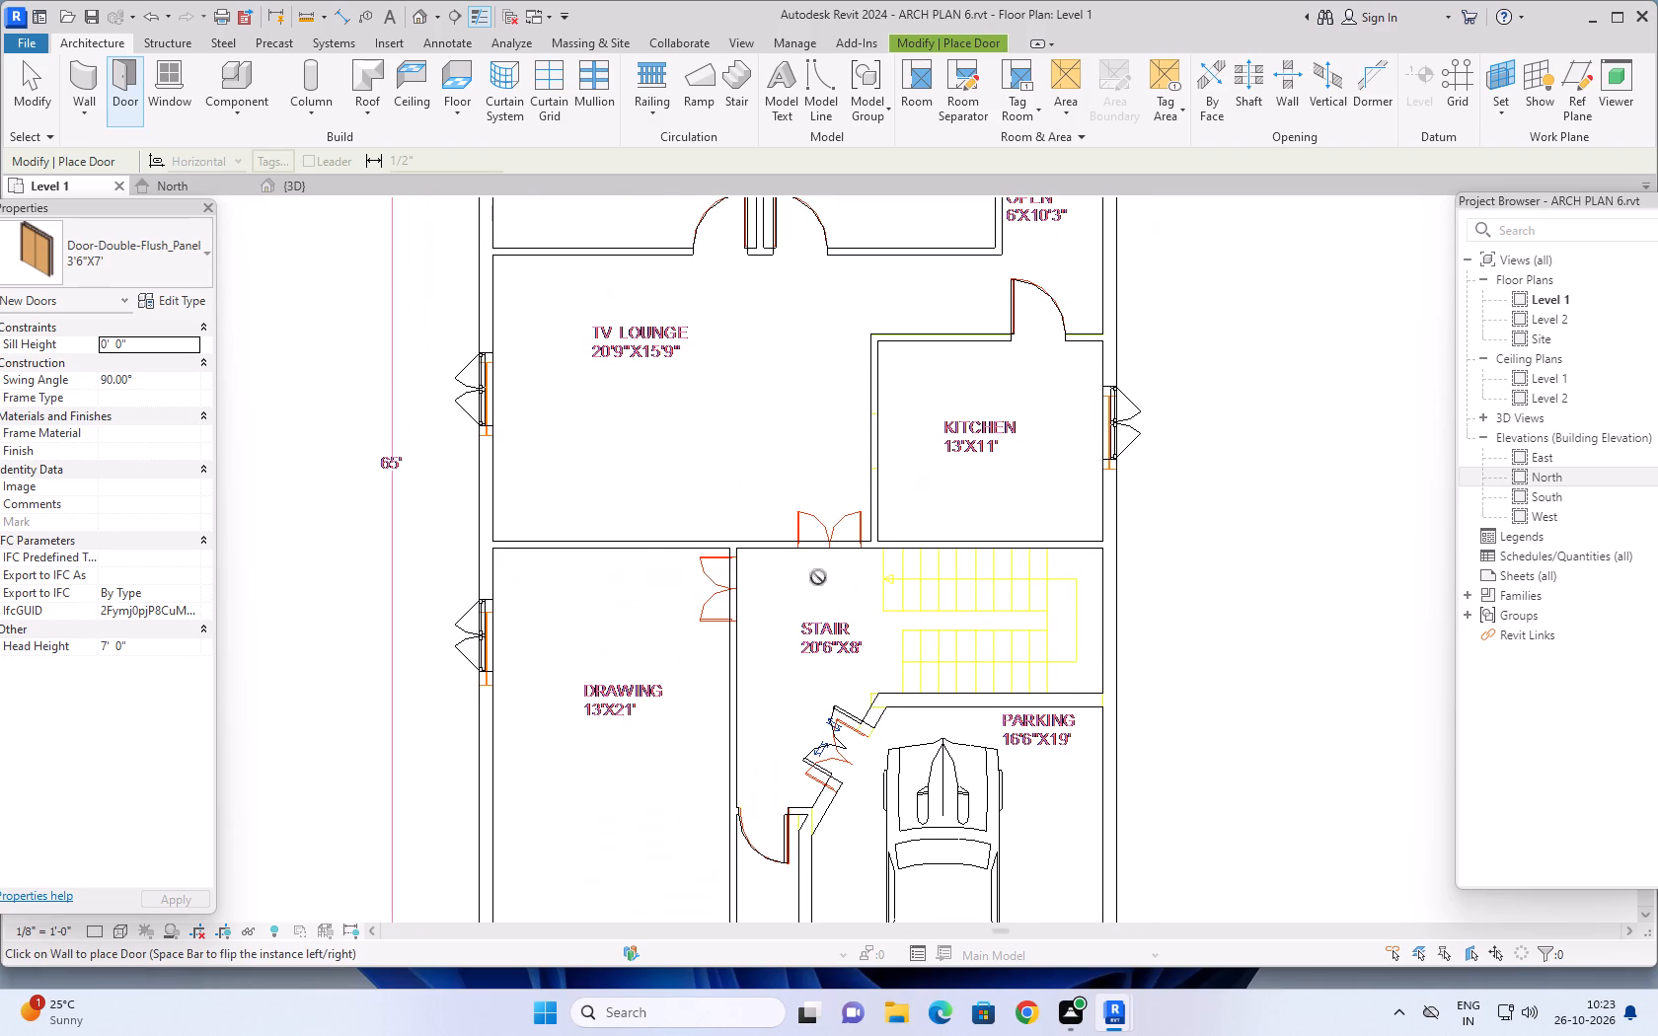
scroll(819, 546, "up", 5)
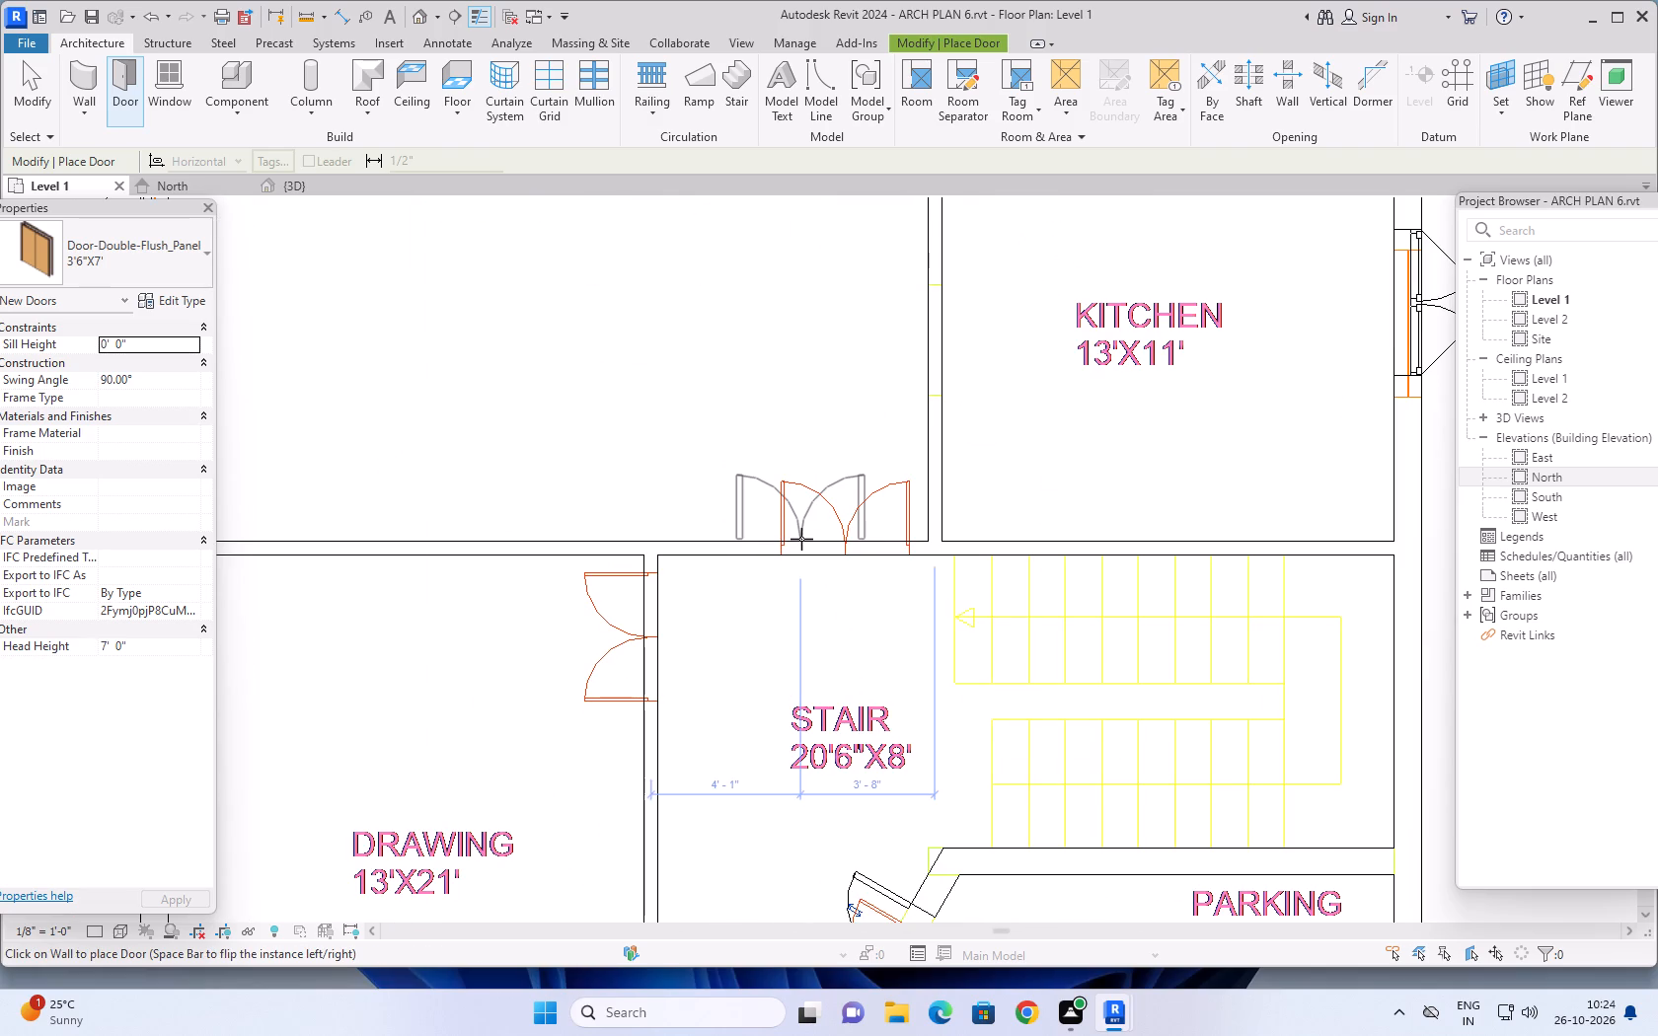
left_click(813, 541)
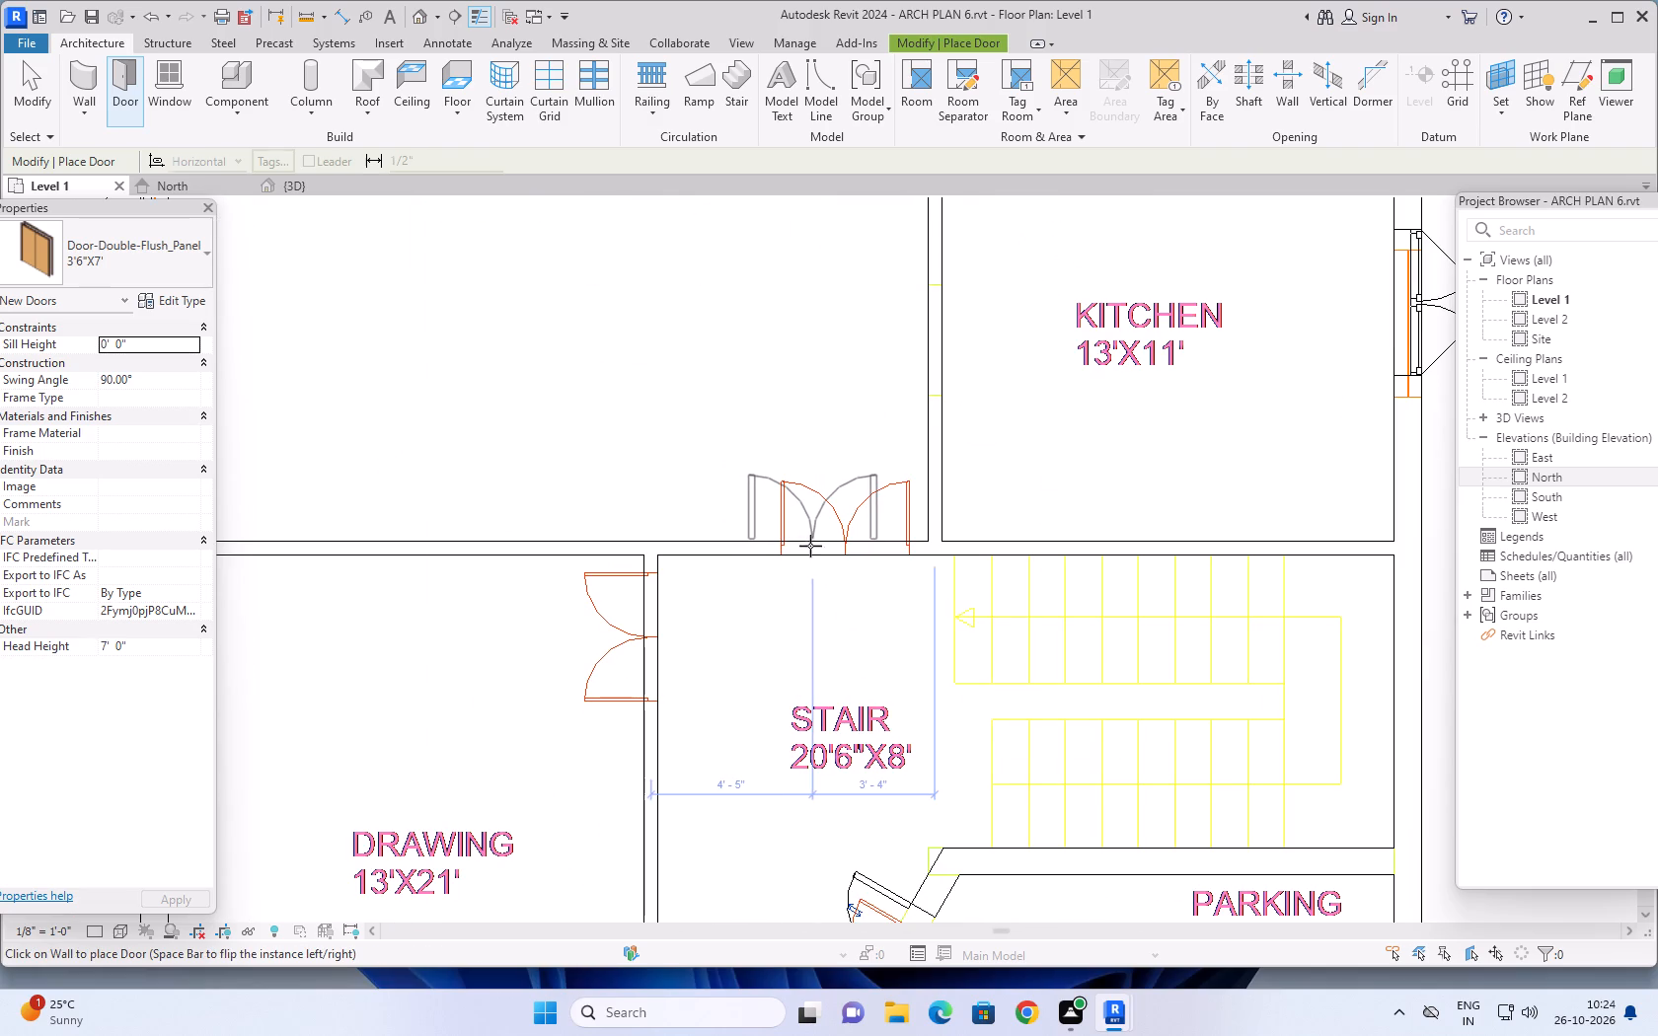
Place a 3'6"X7' double door in the wall between drawing and stair, about 2'-11" south of the TV lounge wall.
left_click(648, 655)
scroll(749, 664, "down", 9)
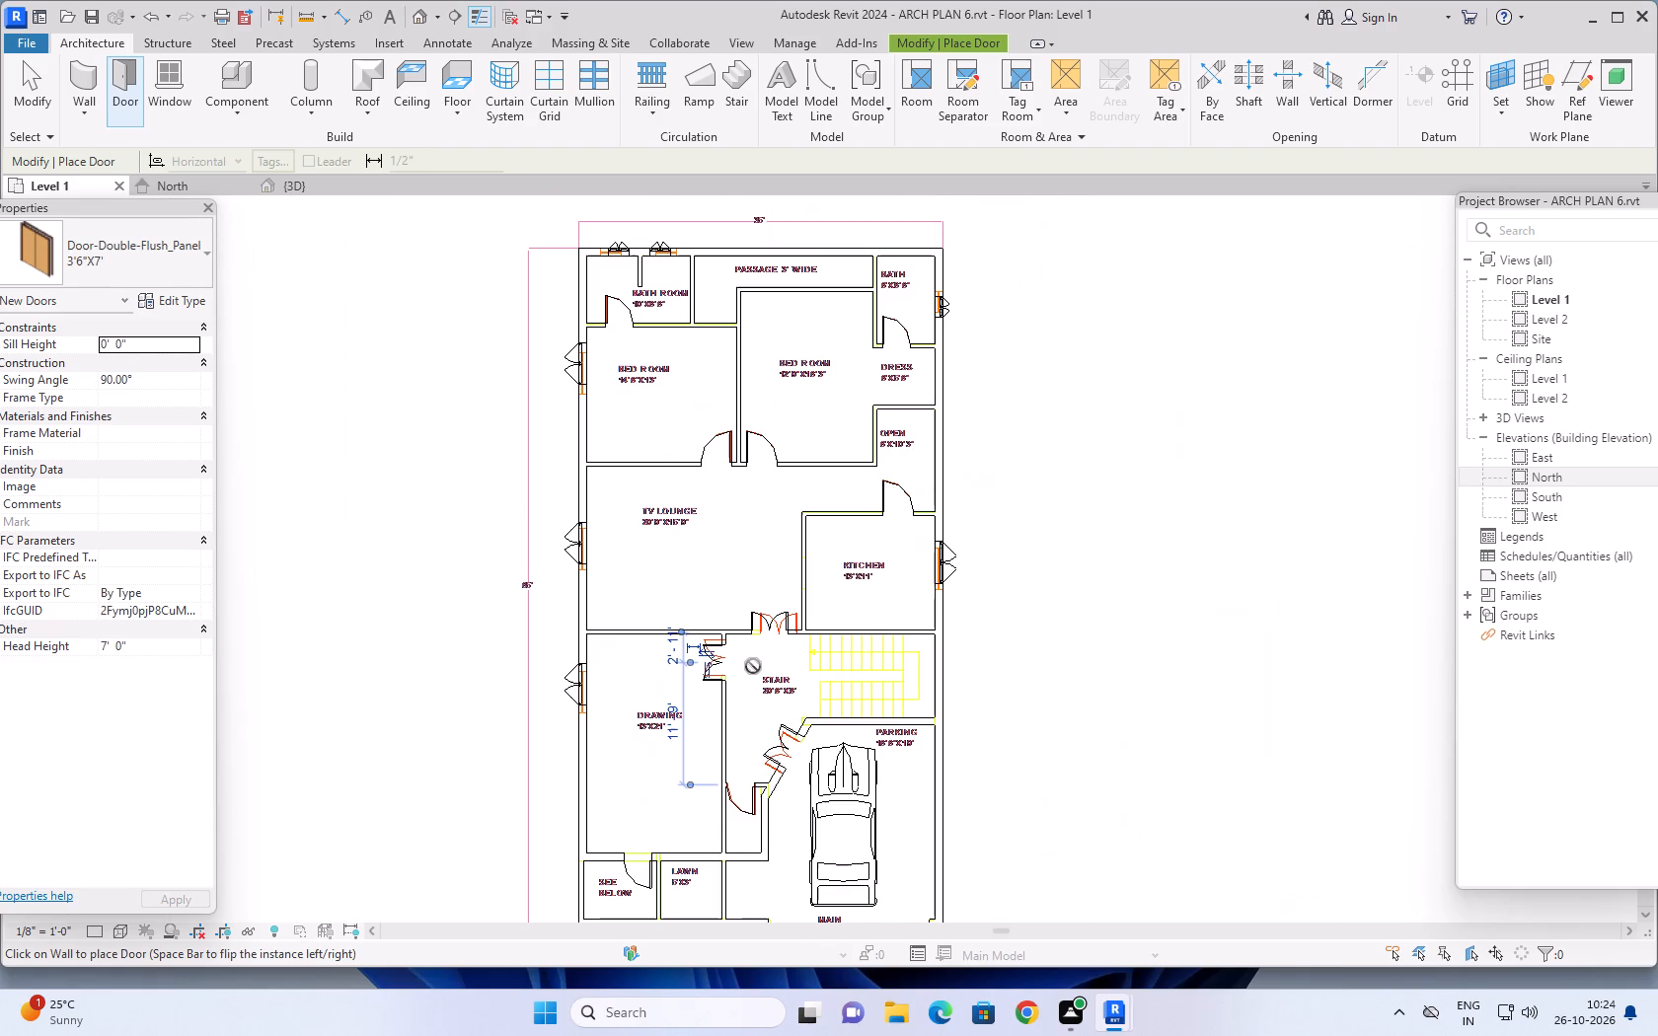
key("Escape")
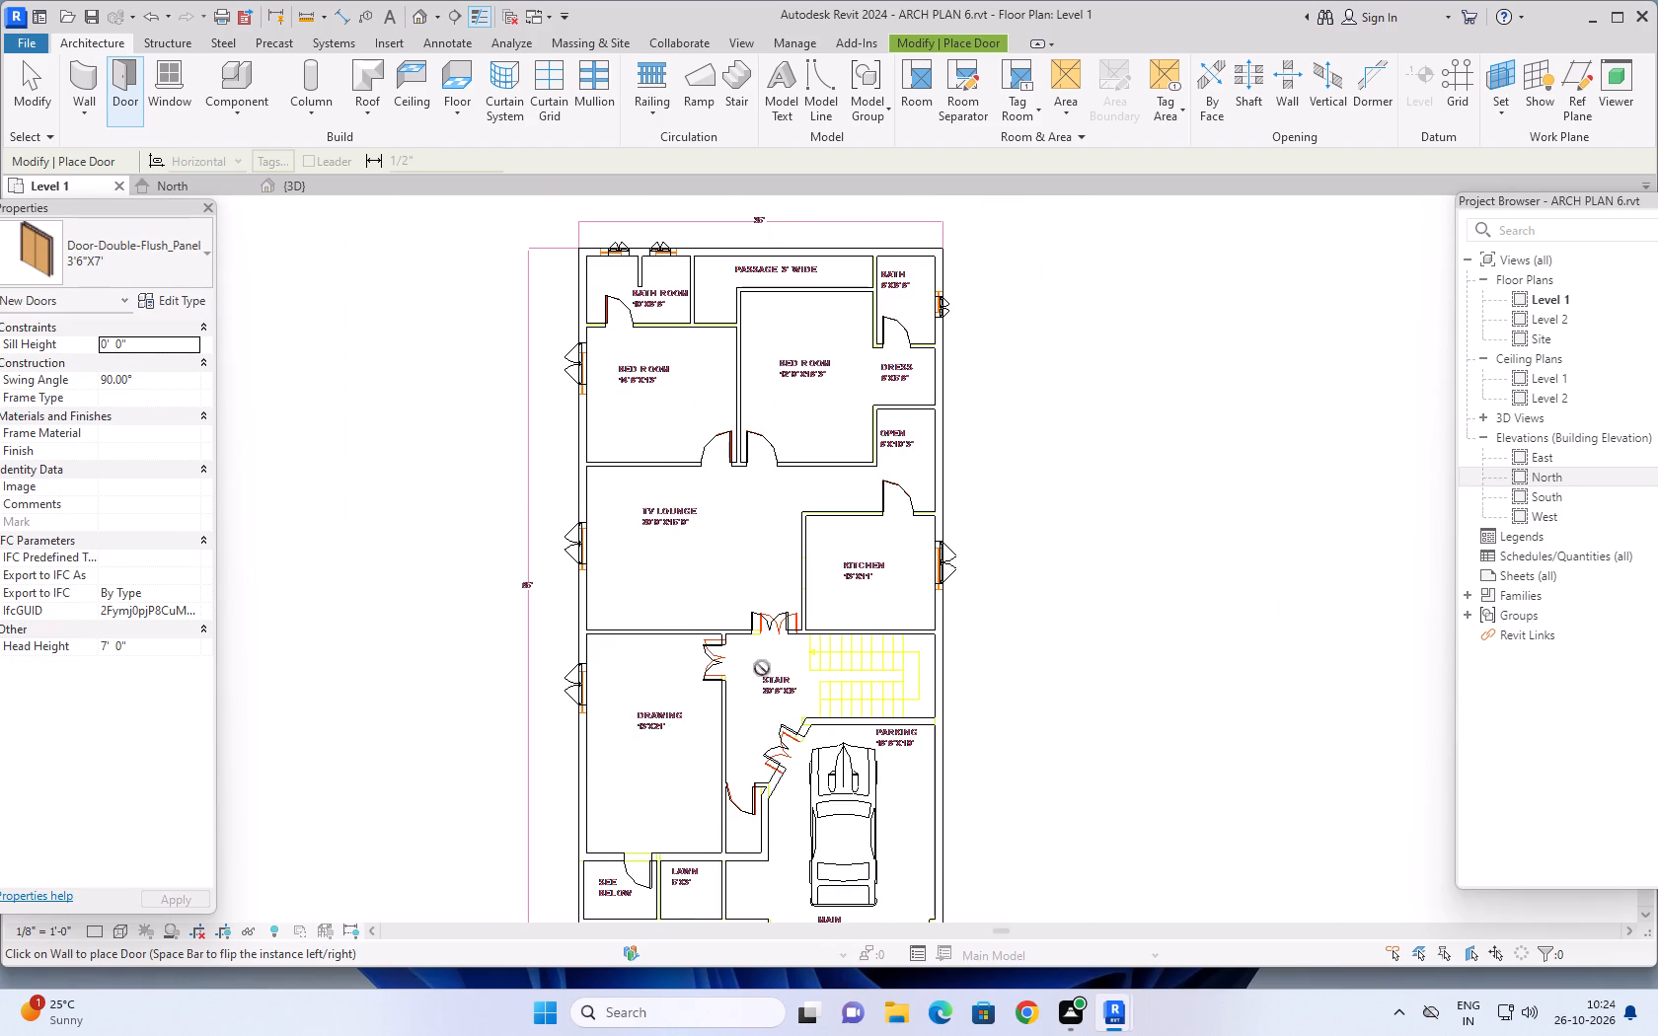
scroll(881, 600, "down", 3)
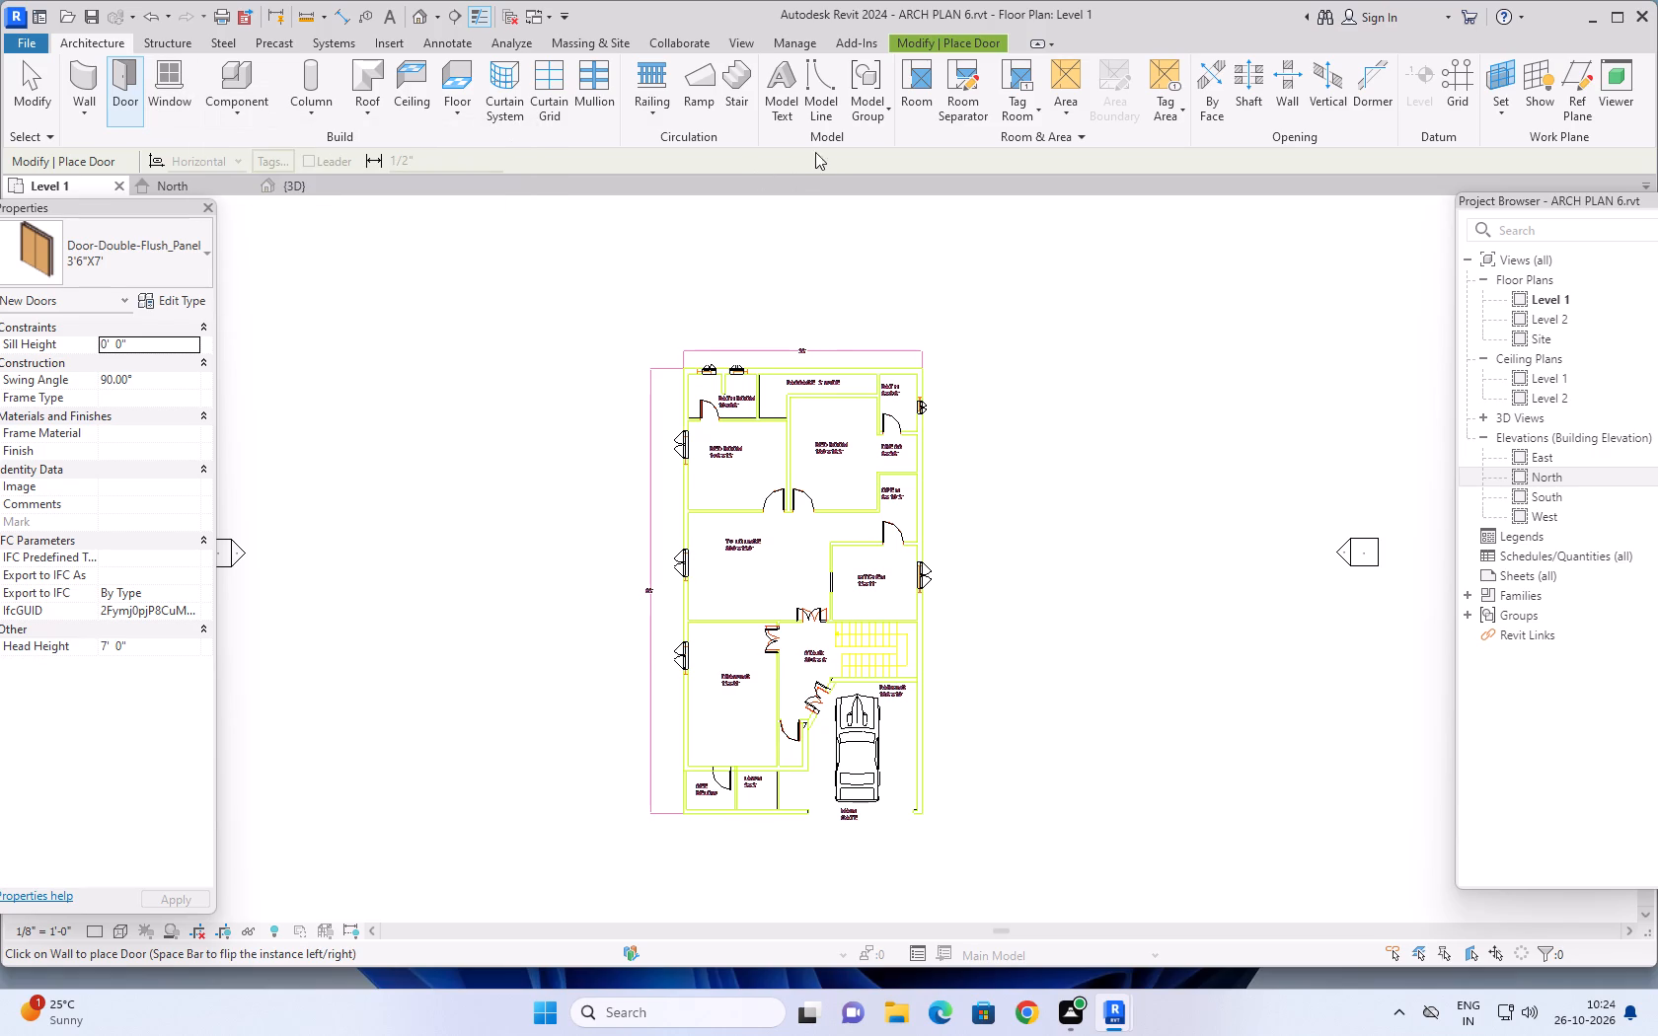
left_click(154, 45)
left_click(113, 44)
Align the west jamb of the TV lounge–stair double door with the matching jamb line in the DWG.
left_click(915, 38)
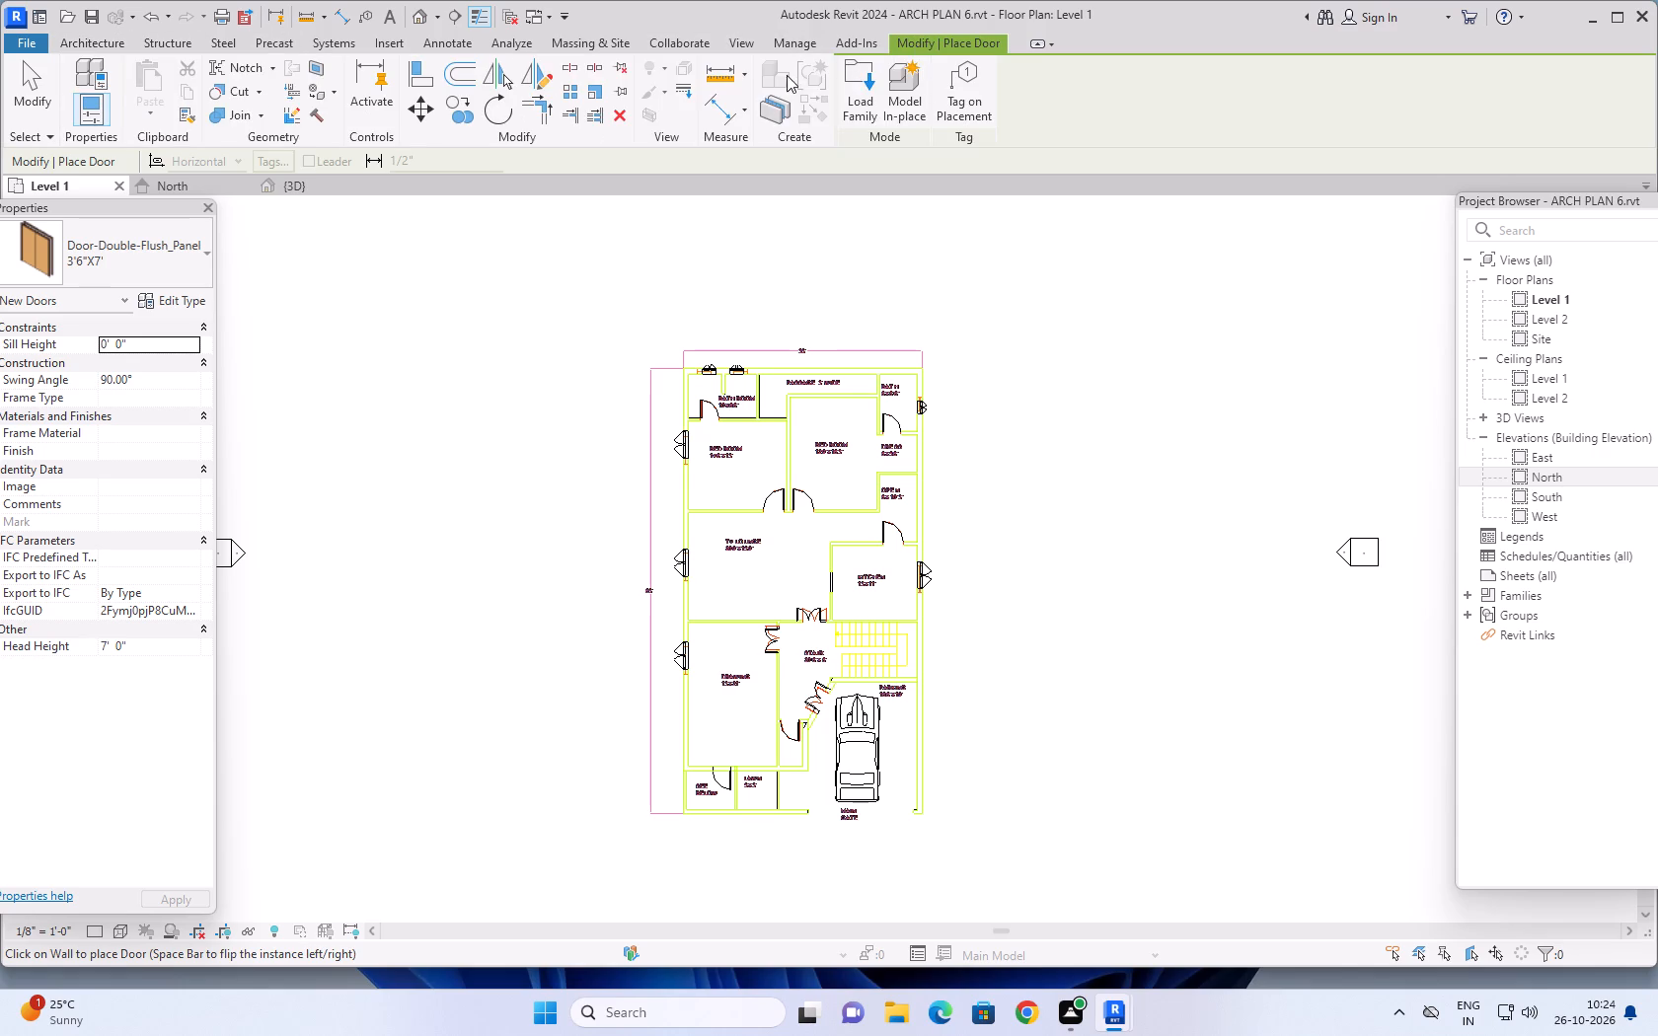
left_click(428, 74)
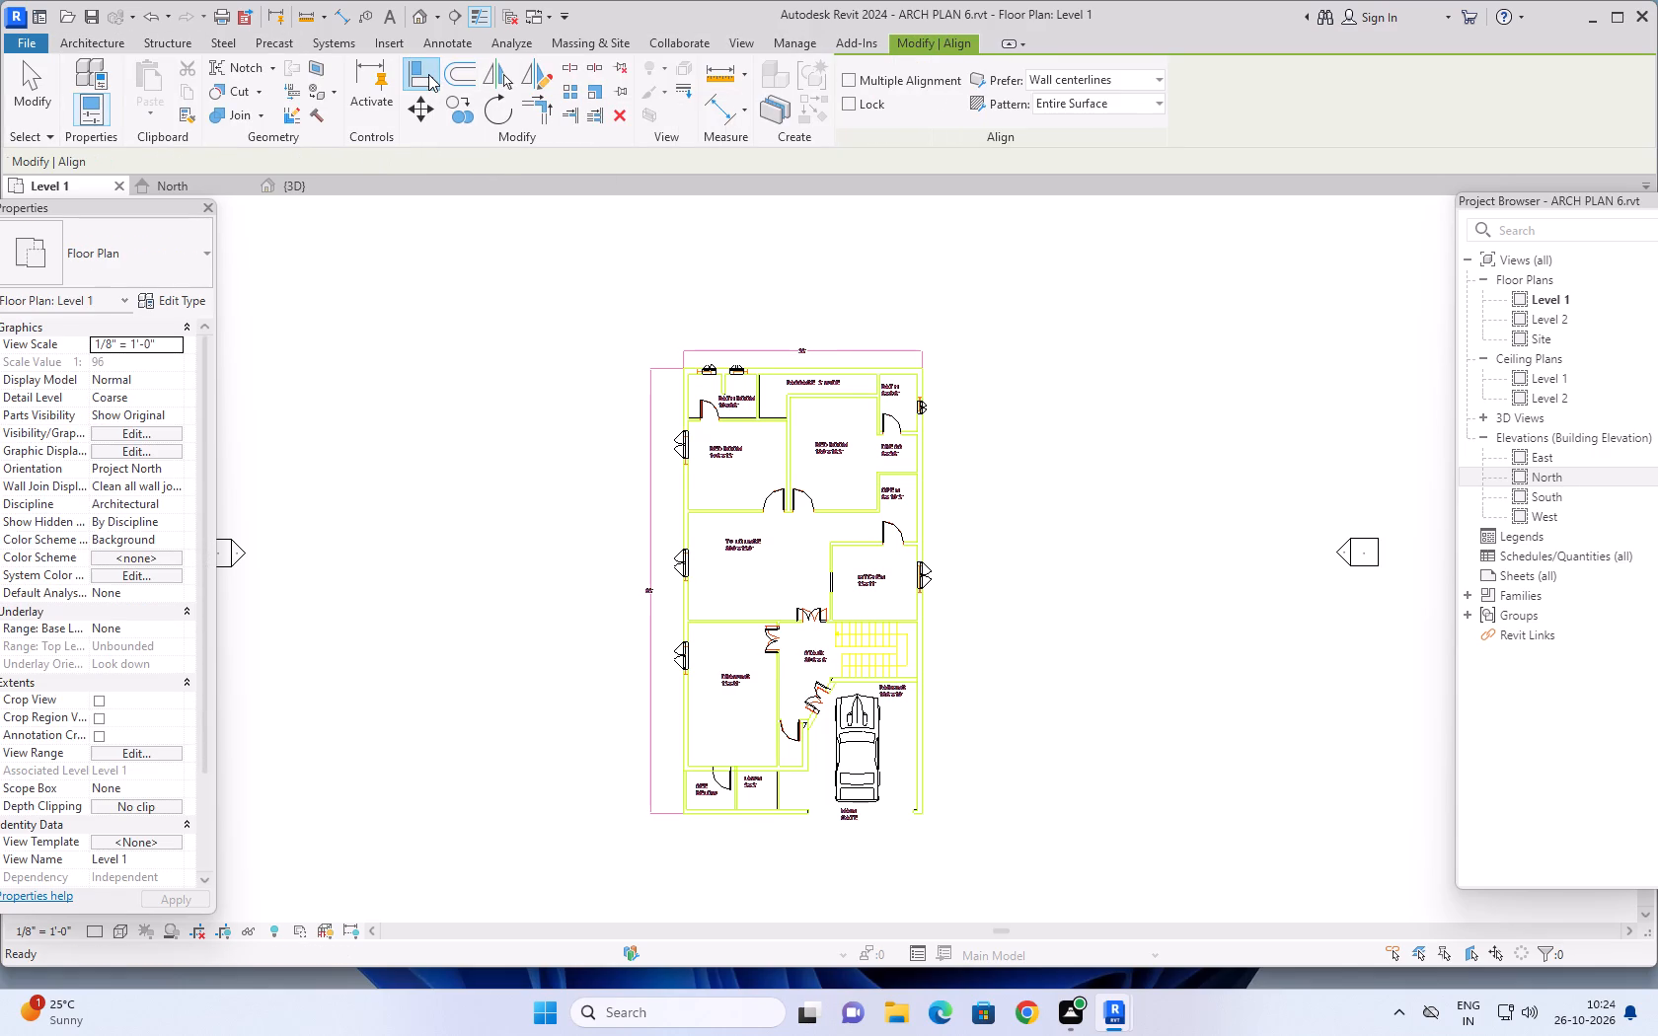
scroll(696, 418, "up", 1)
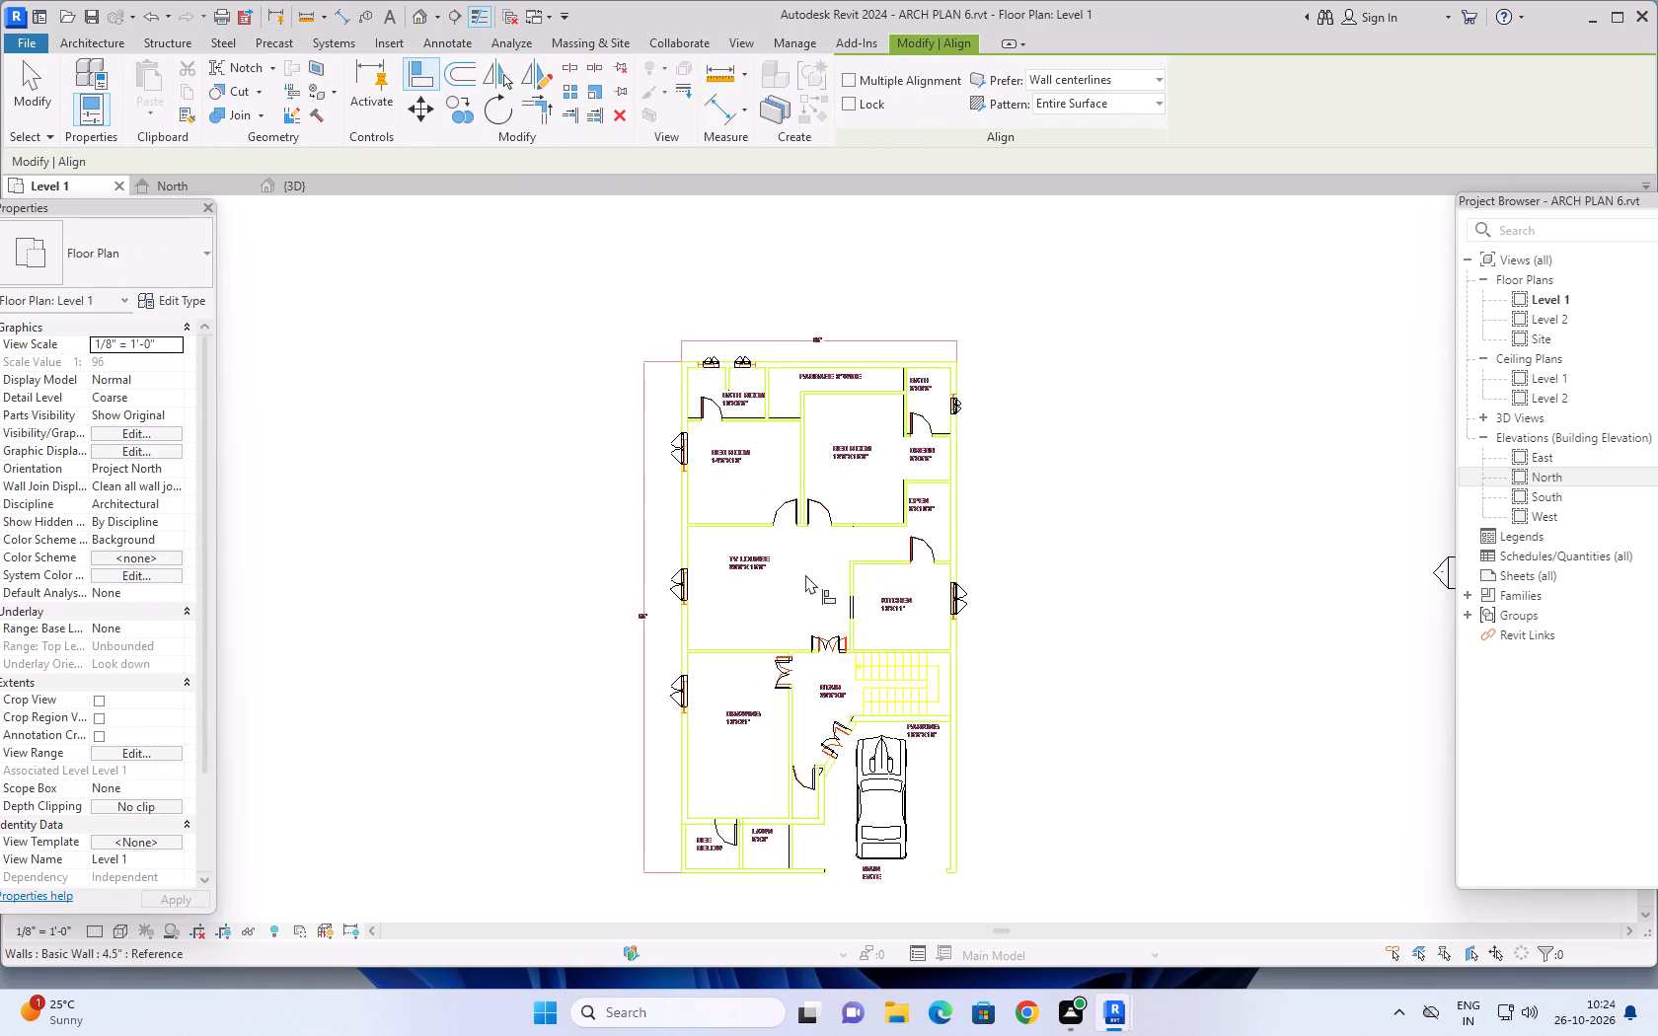
scroll(803, 574, "up", 2)
scroll(803, 574, "down", 3)
scroll(824, 647, "up", 5)
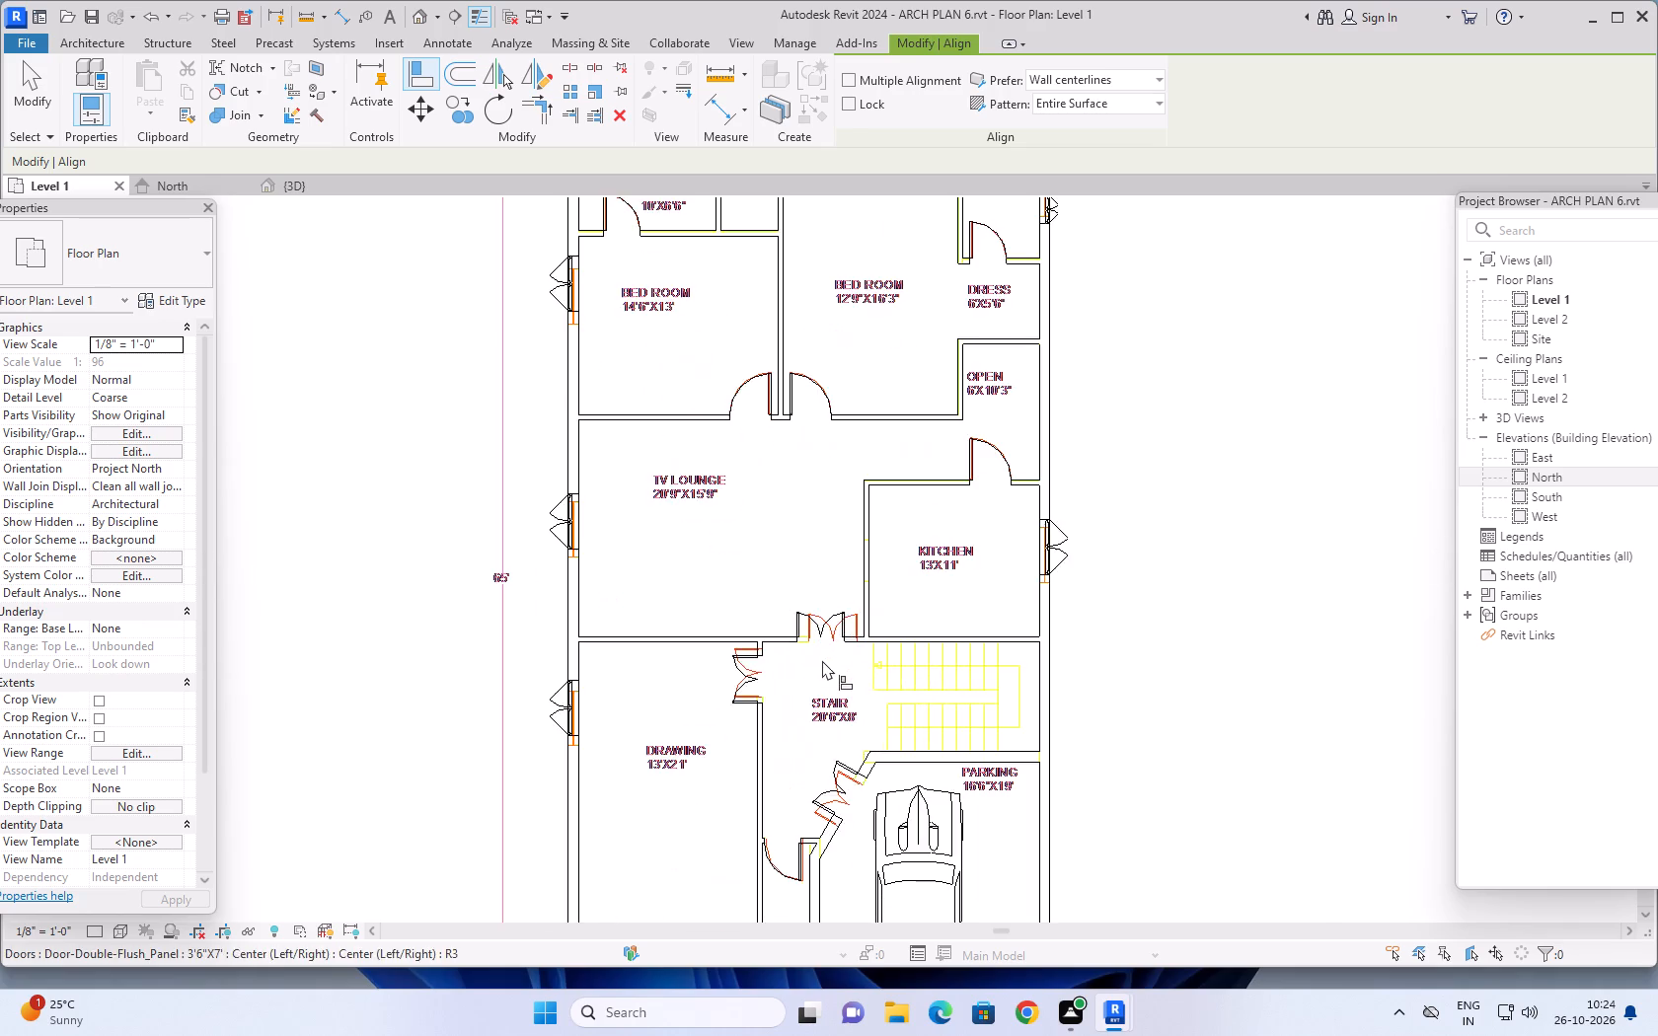
scroll(822, 660, "up", 17)
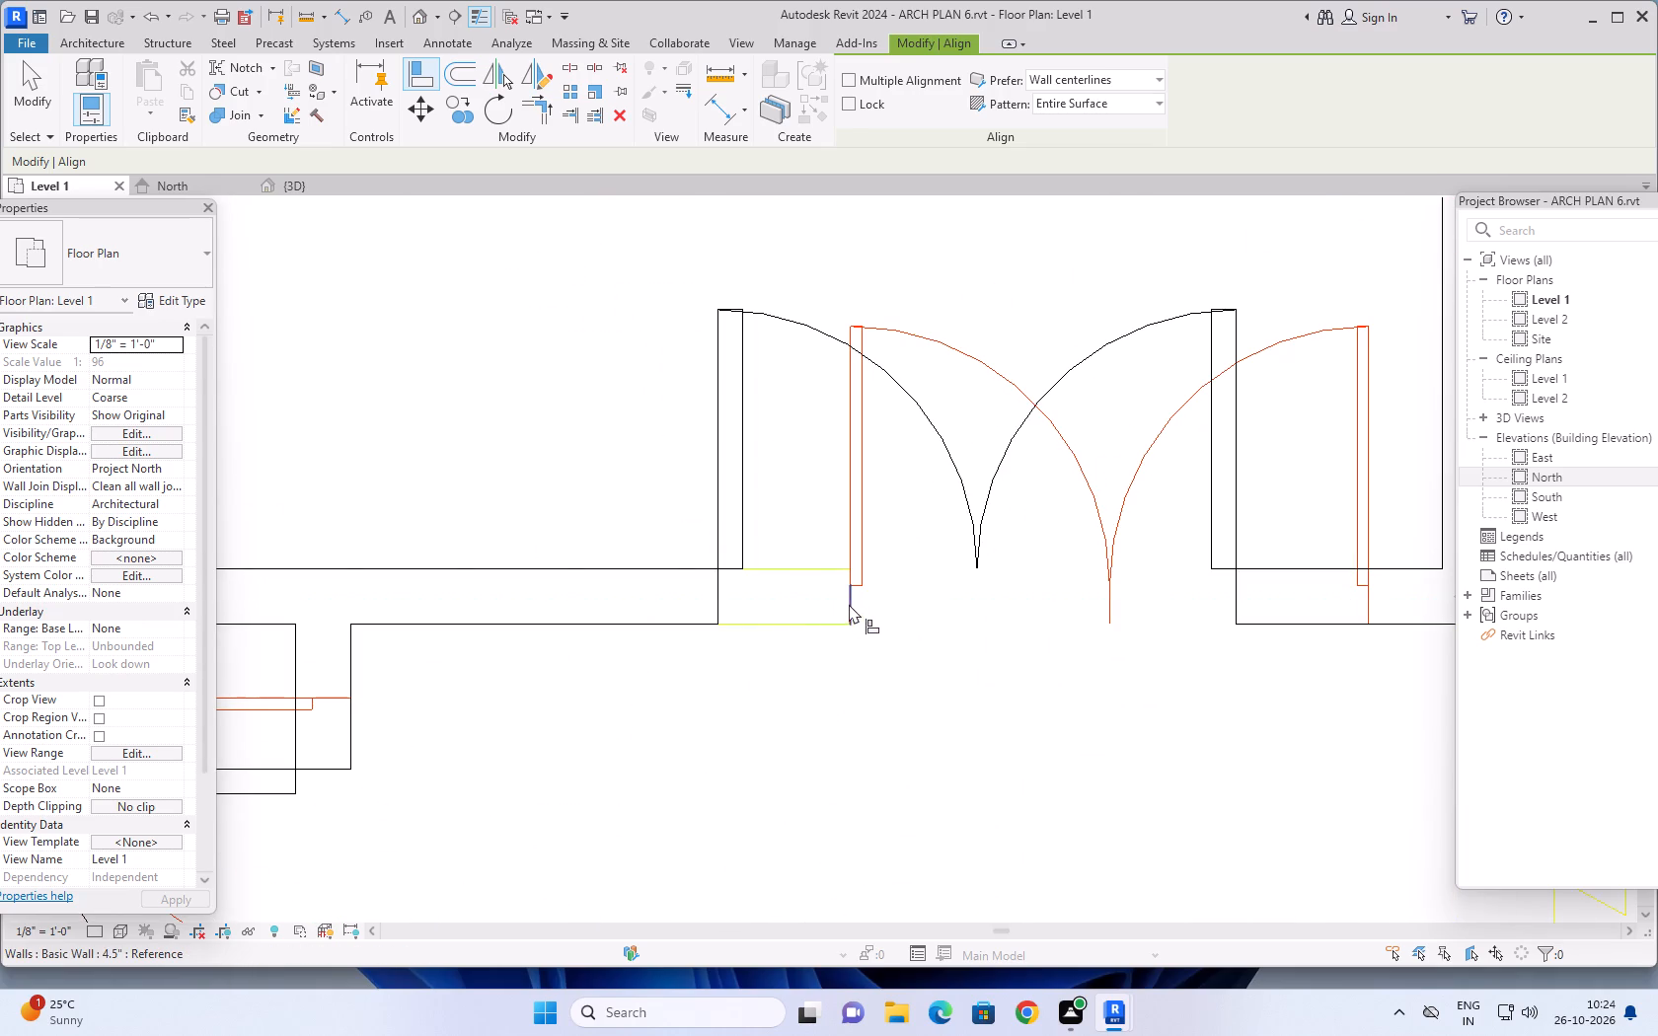
left_click(849, 610)
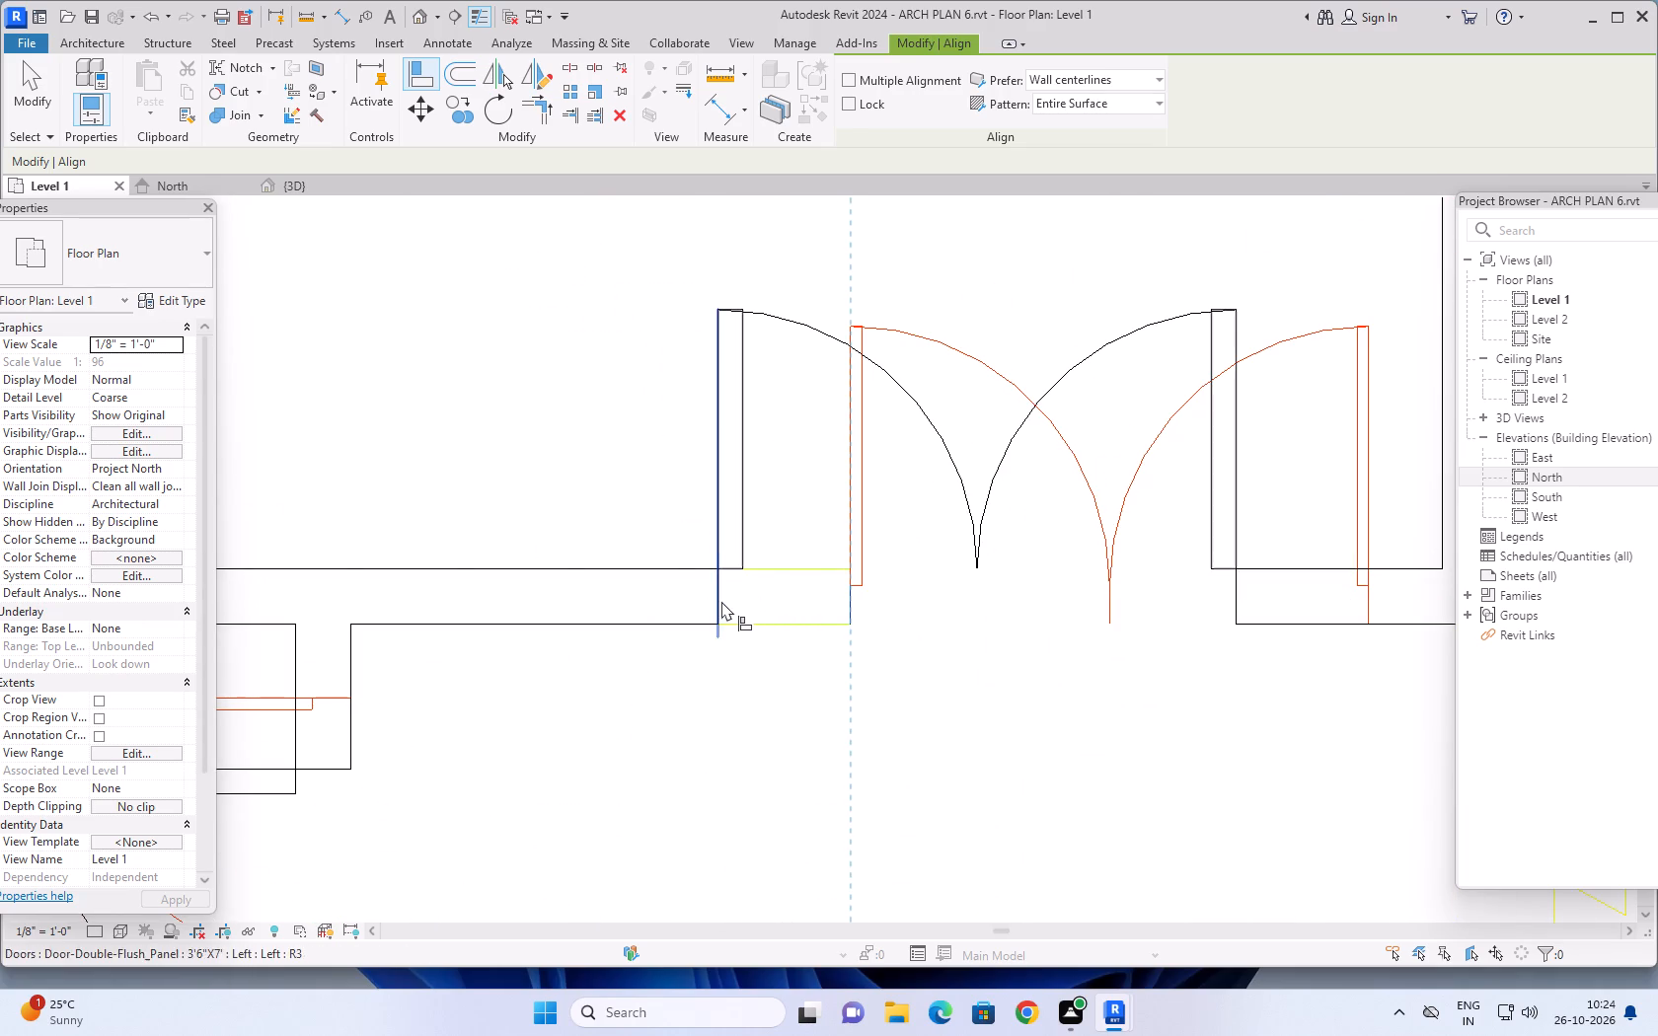
left_click(721, 601)
Align the south jamb of the drawing–stair double door with the matching door line in the DWG.
scroll(934, 648, "down", 5)
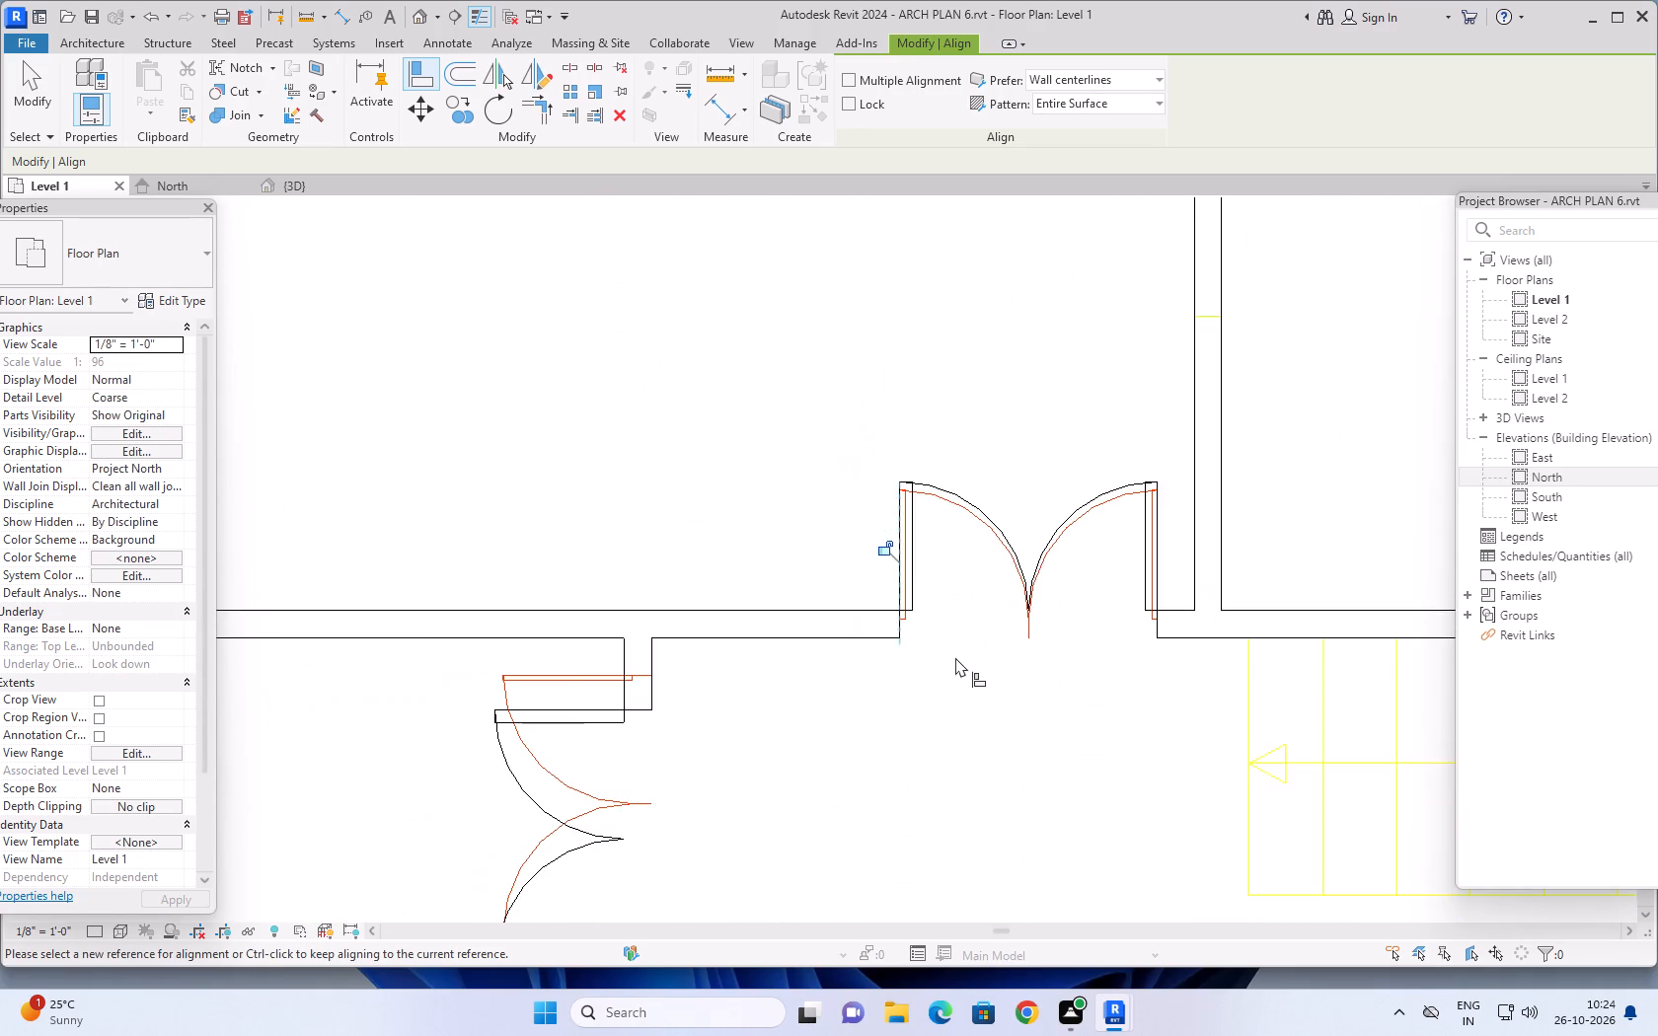
scroll(958, 659, "down", 5)
middle_click_drag(979, 697, 935, 468)
scroll(756, 541, "up", 4)
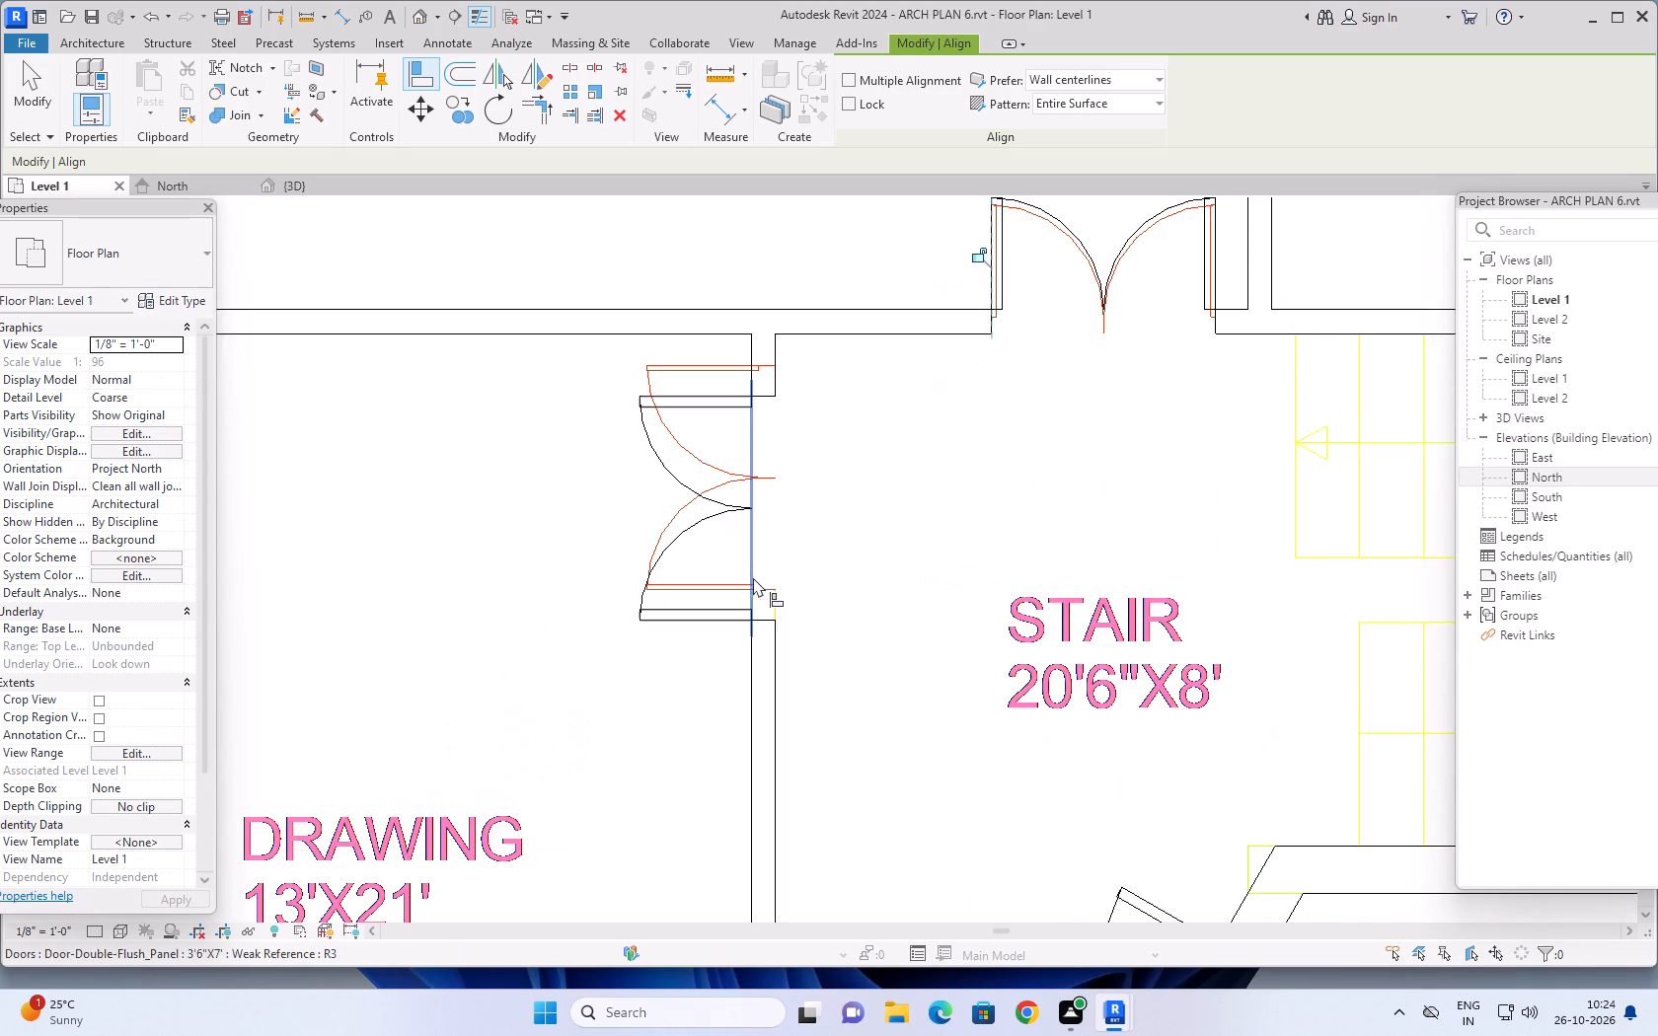
scroll(753, 598, "up", 6)
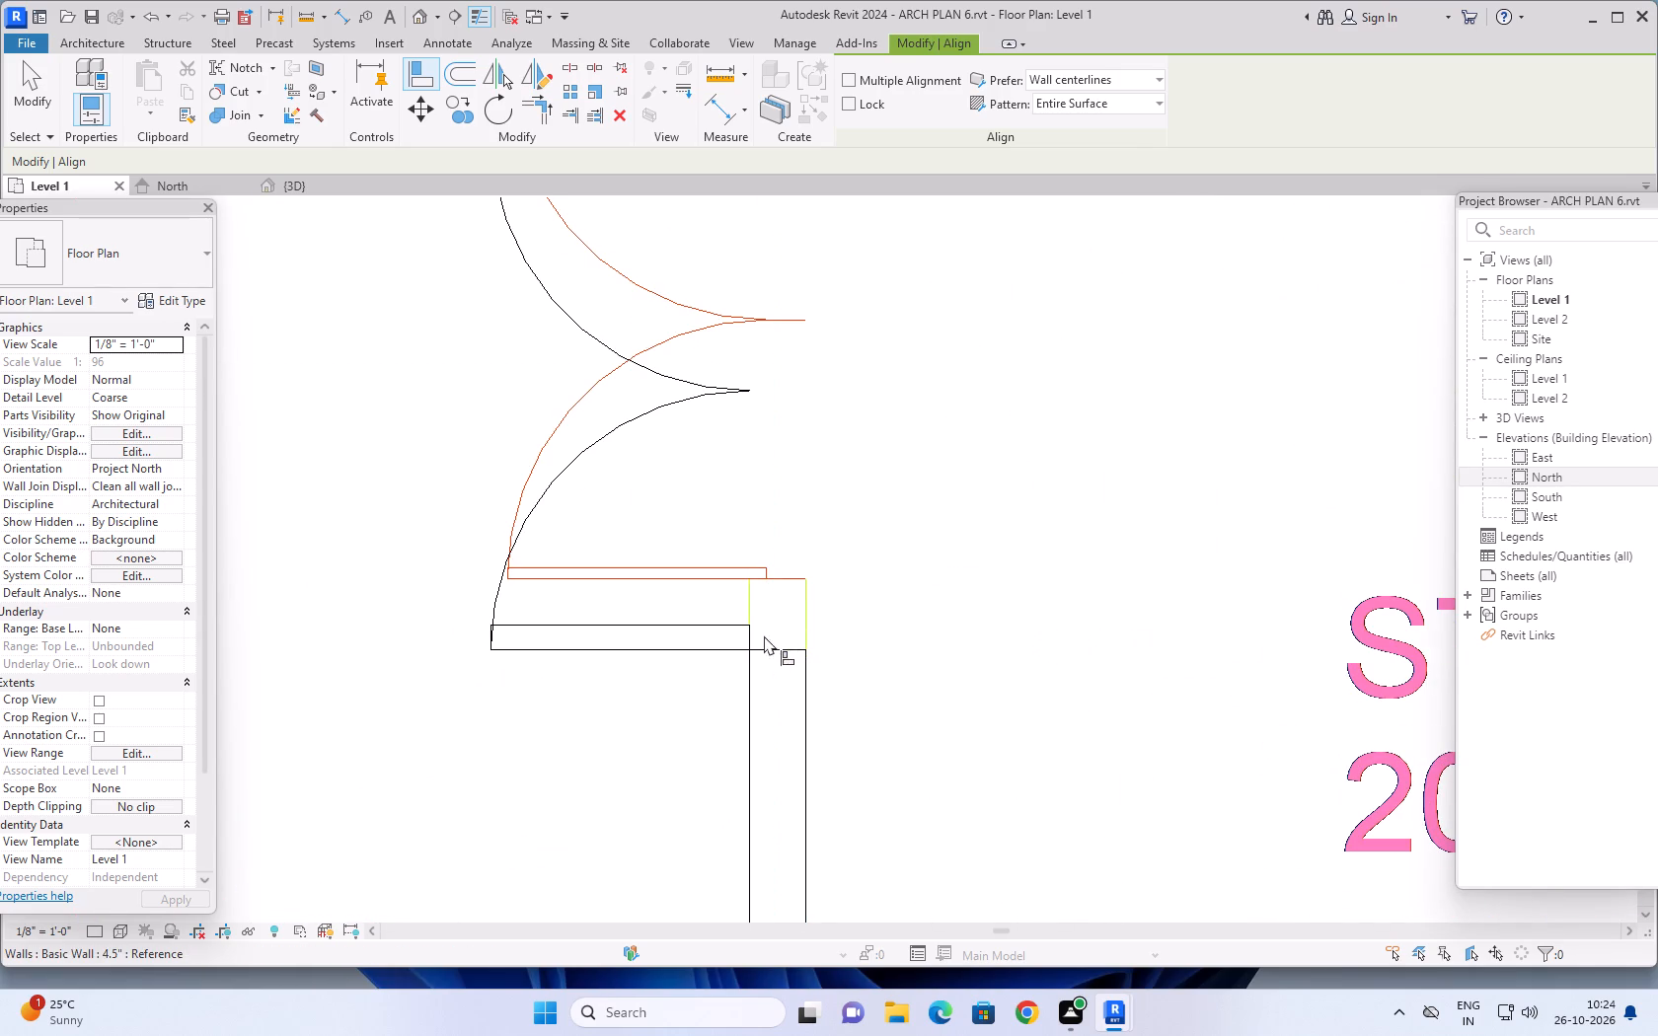
left_click(790, 574)
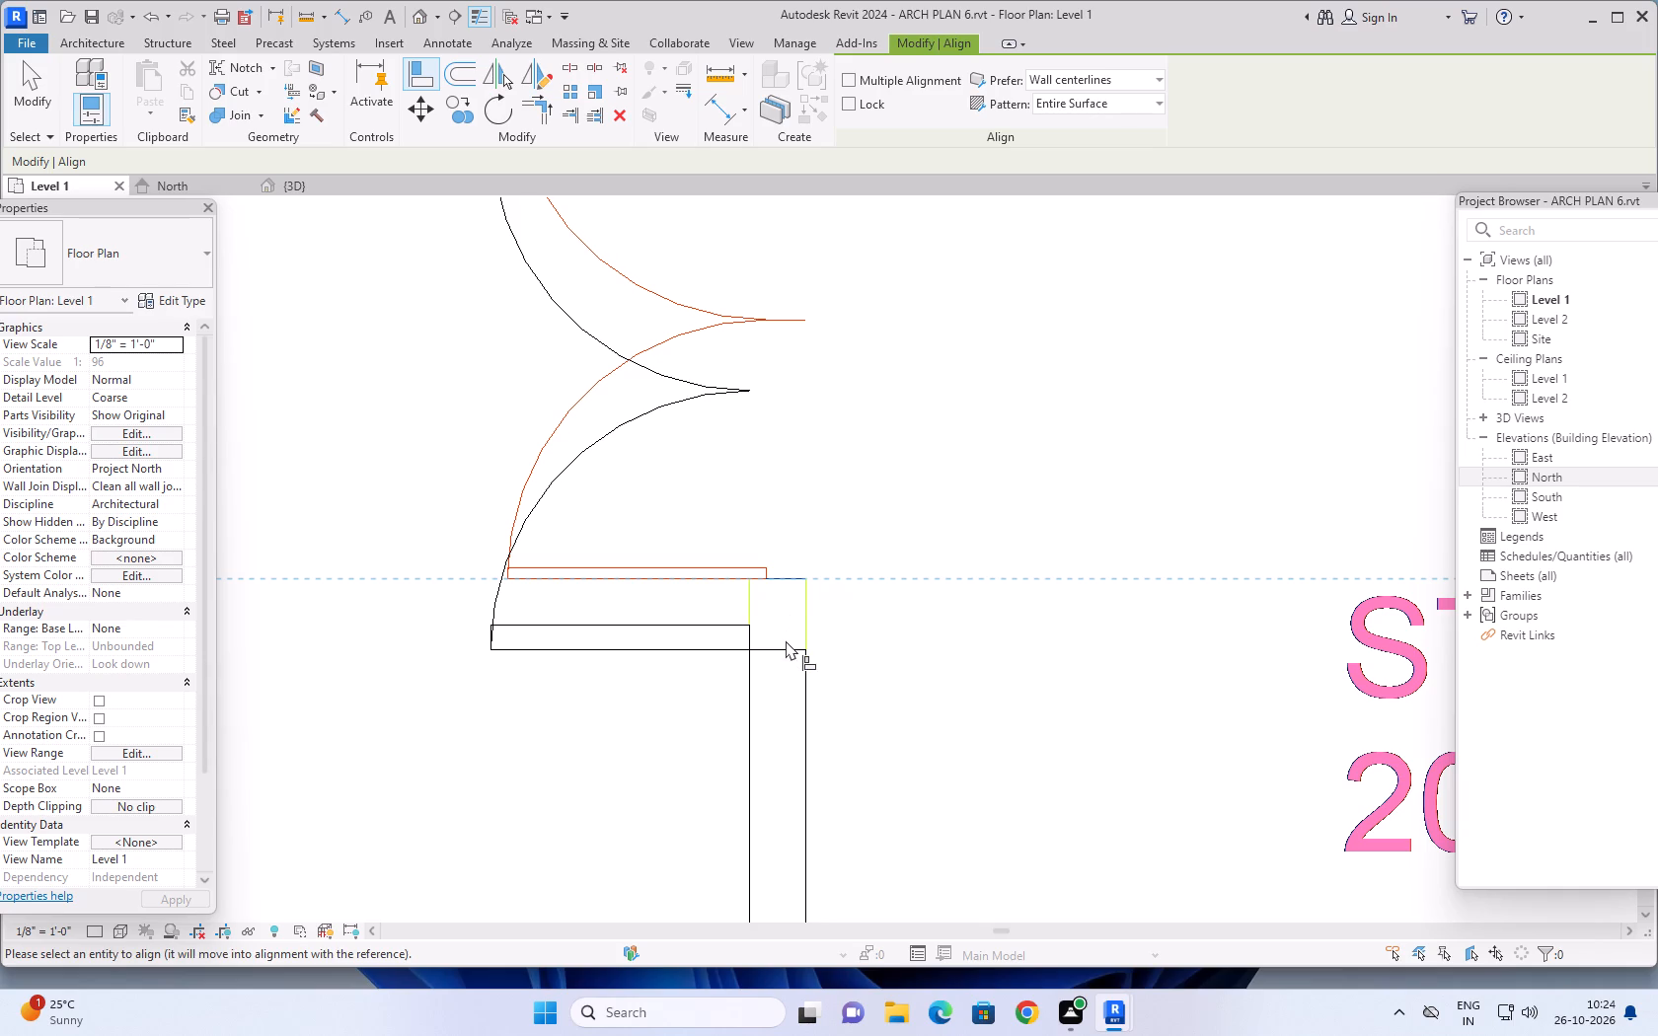
left_click(786, 645)
Align the lower jamb of the double door in the diagonal stair–parking wall with its line in the DWG.
scroll(889, 543, "down", 5)
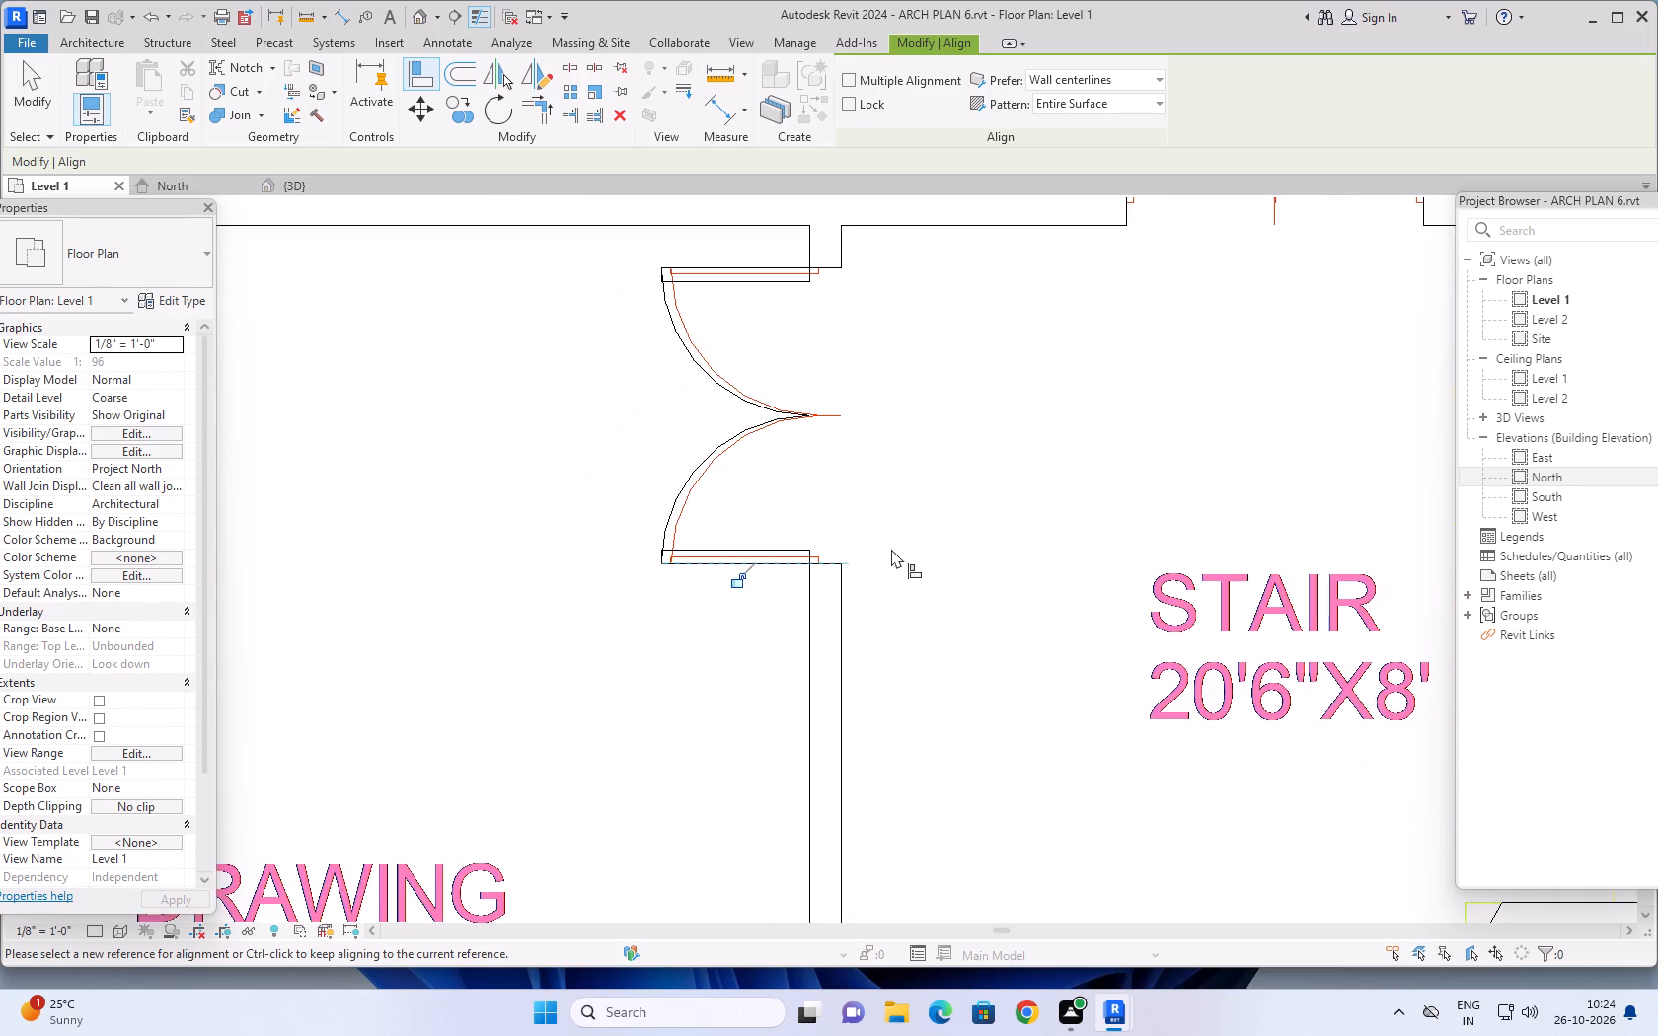
scroll(891, 549, "down", 4)
middle_click_drag(936, 542, 877, 587)
scroll(974, 519, "down", 2)
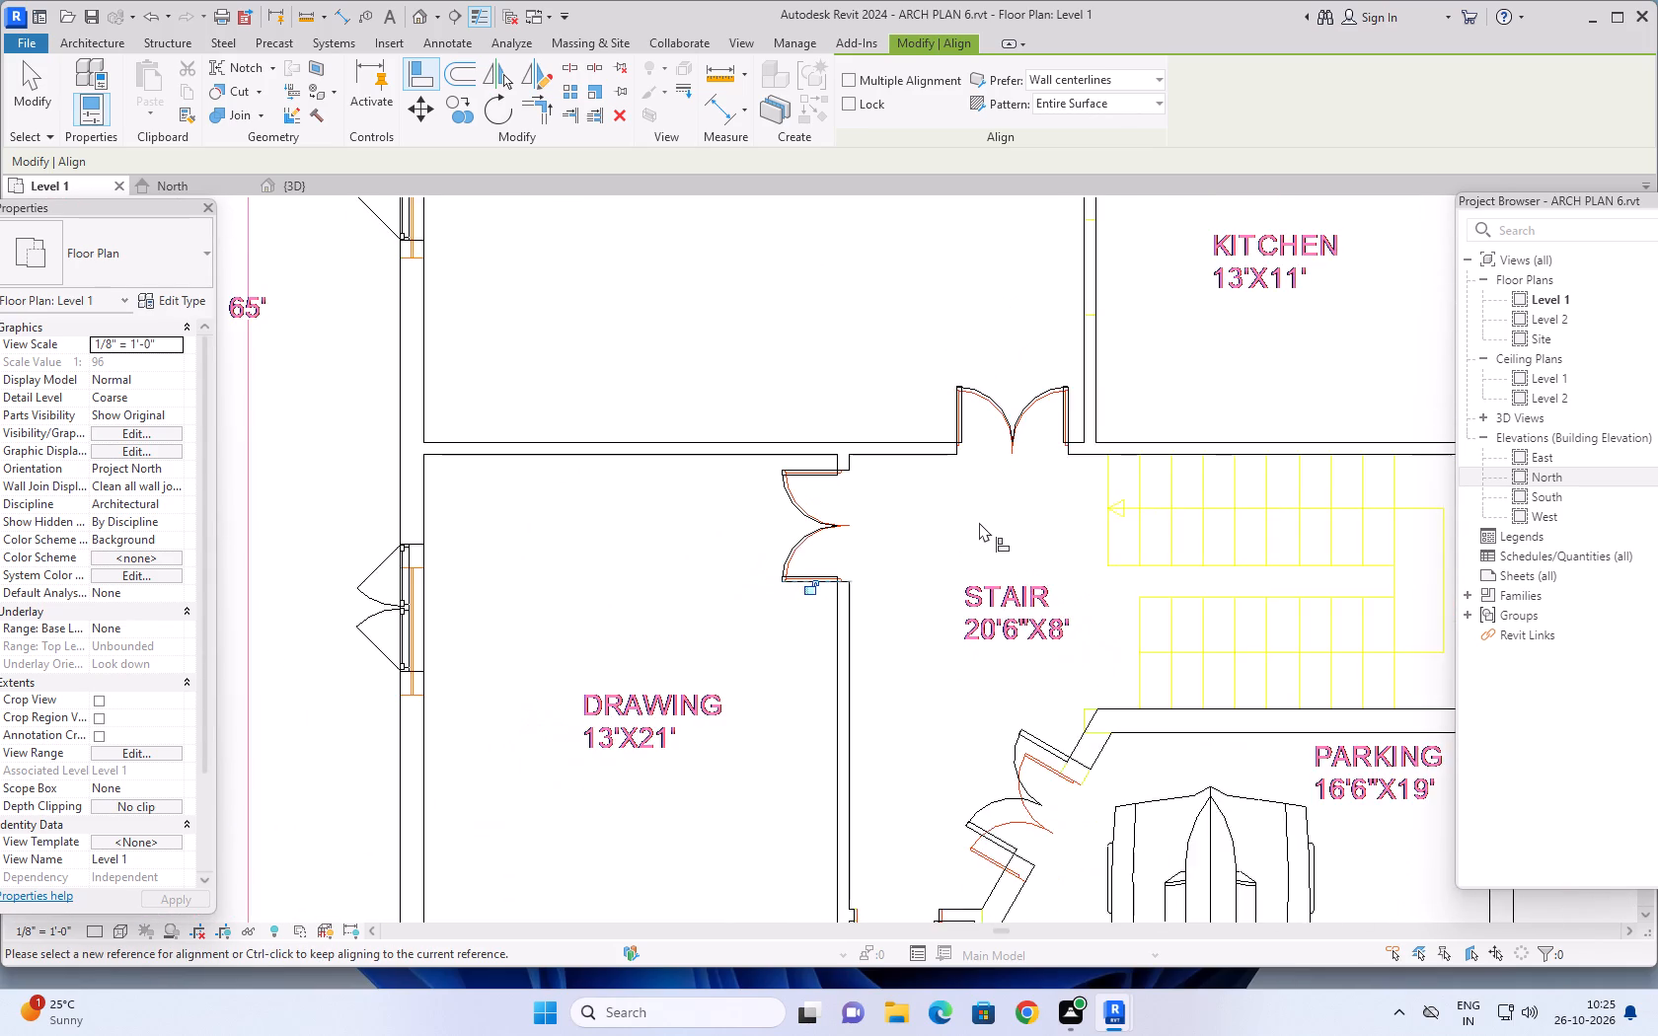
scroll(985, 527, "down", 3)
scroll(1092, 551, "down", 1)
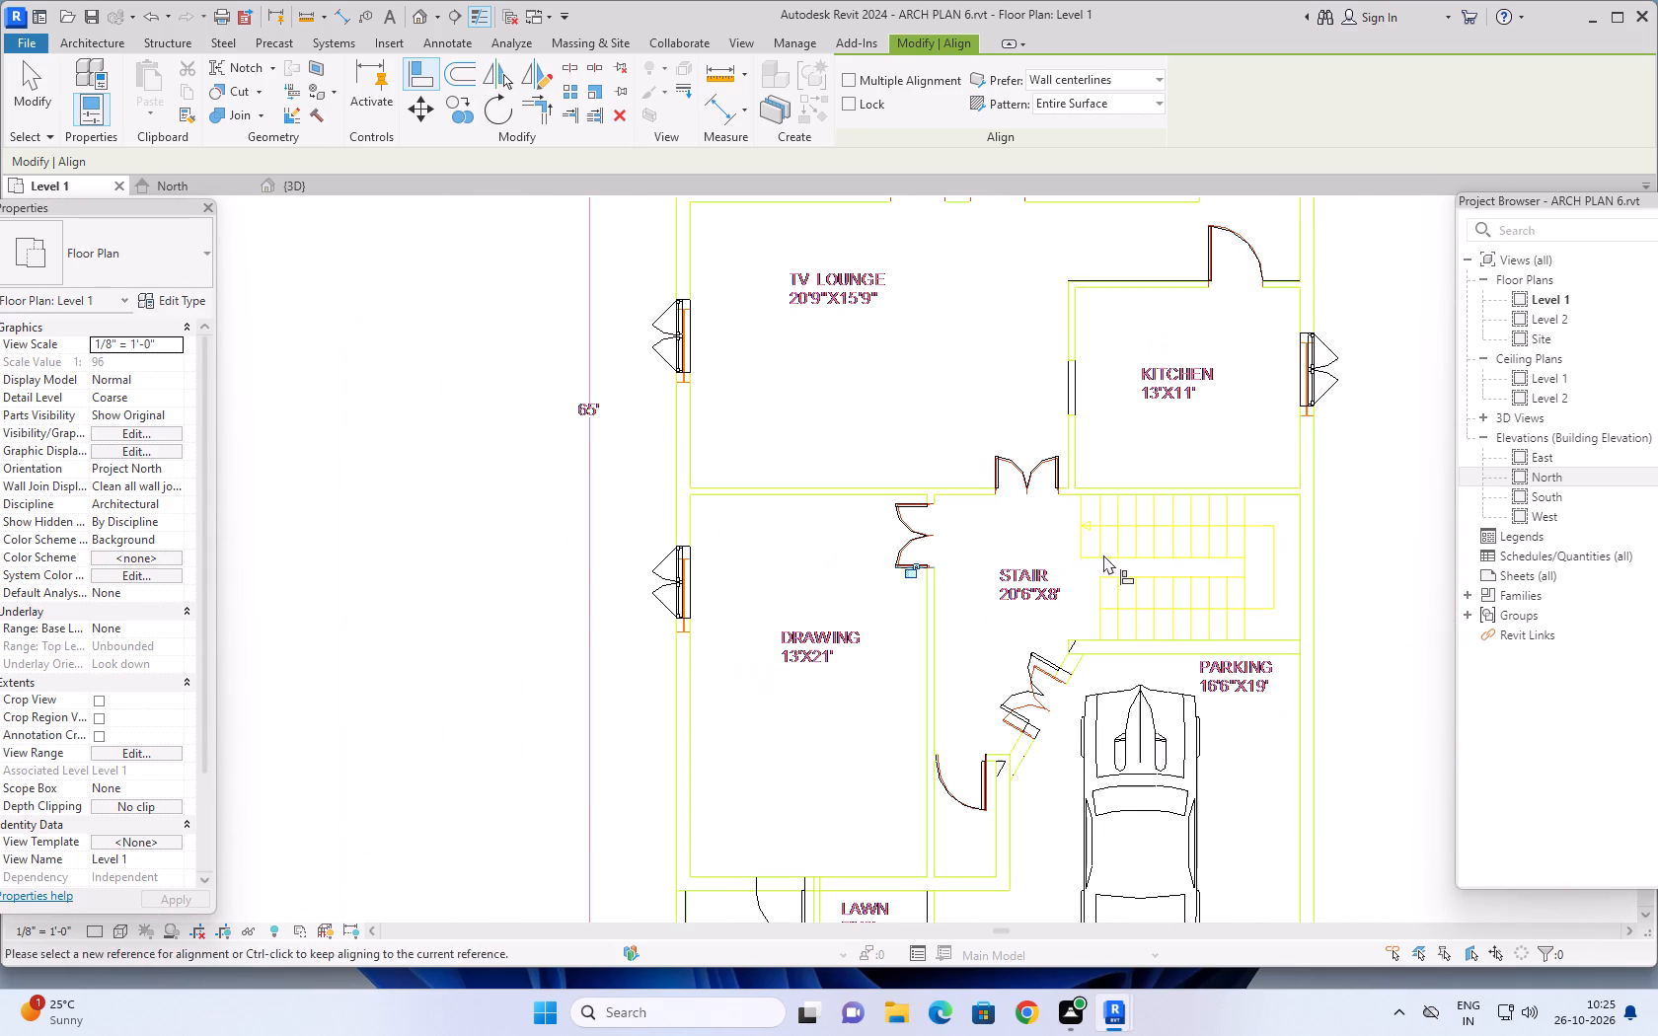
middle_click_drag(1106, 554, 861, 604)
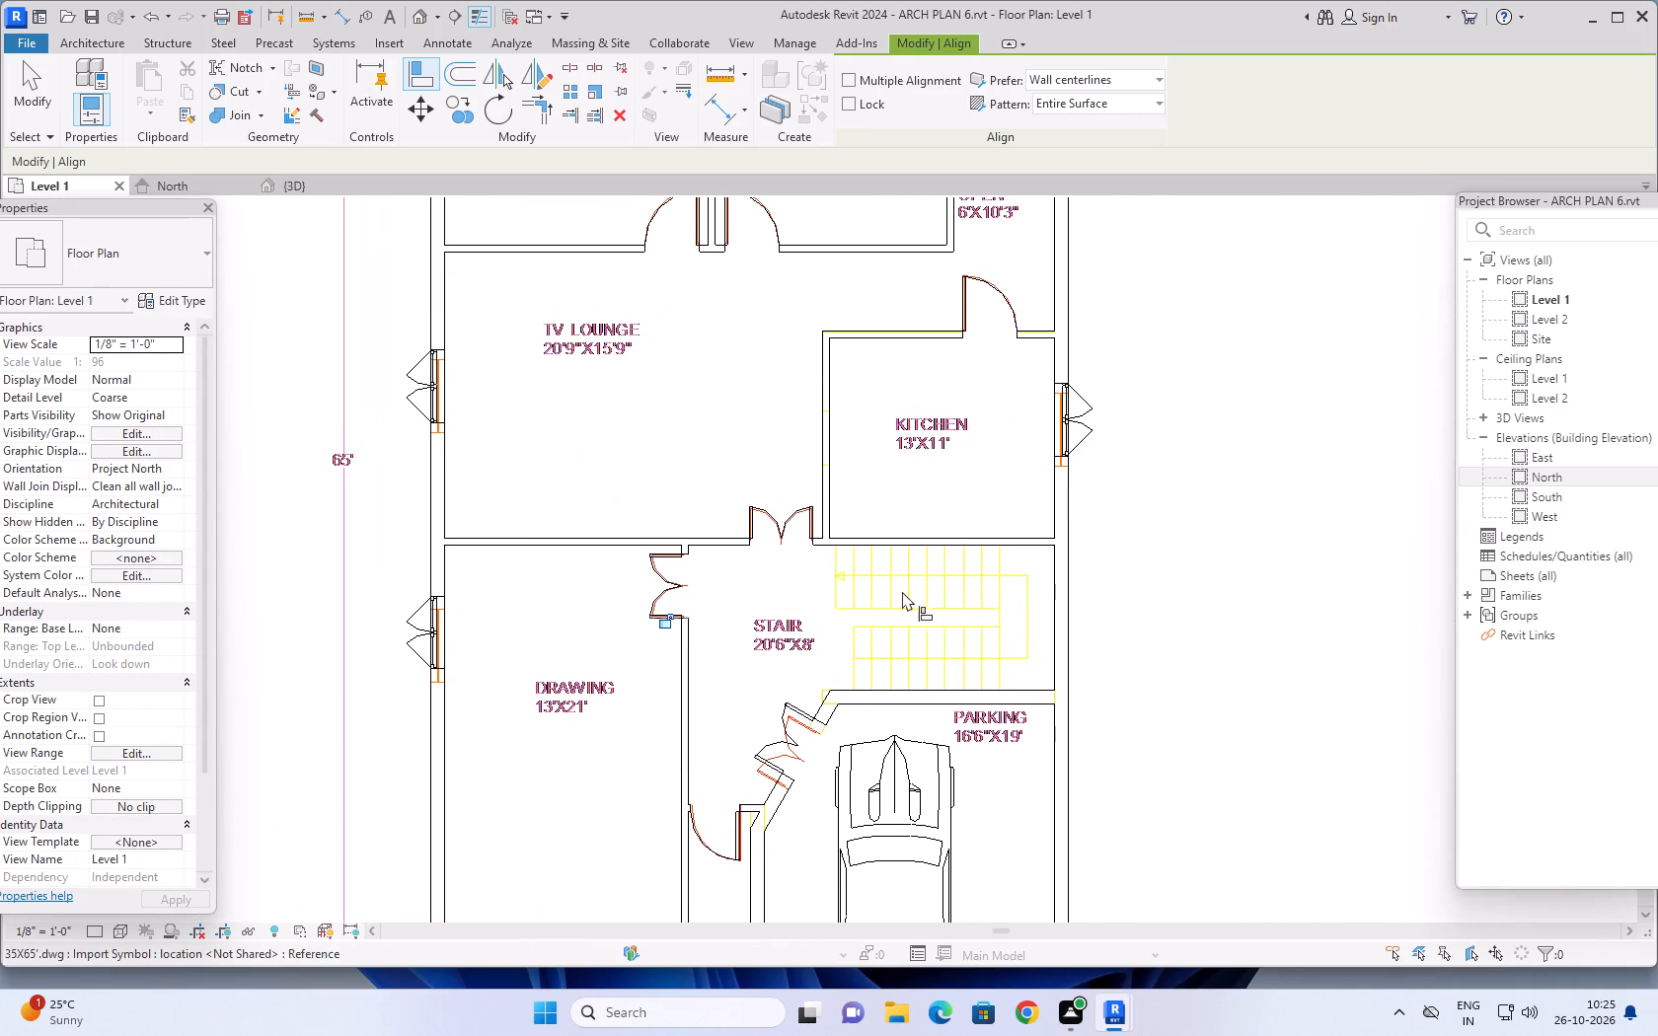
scroll(1016, 432, "down", 2)
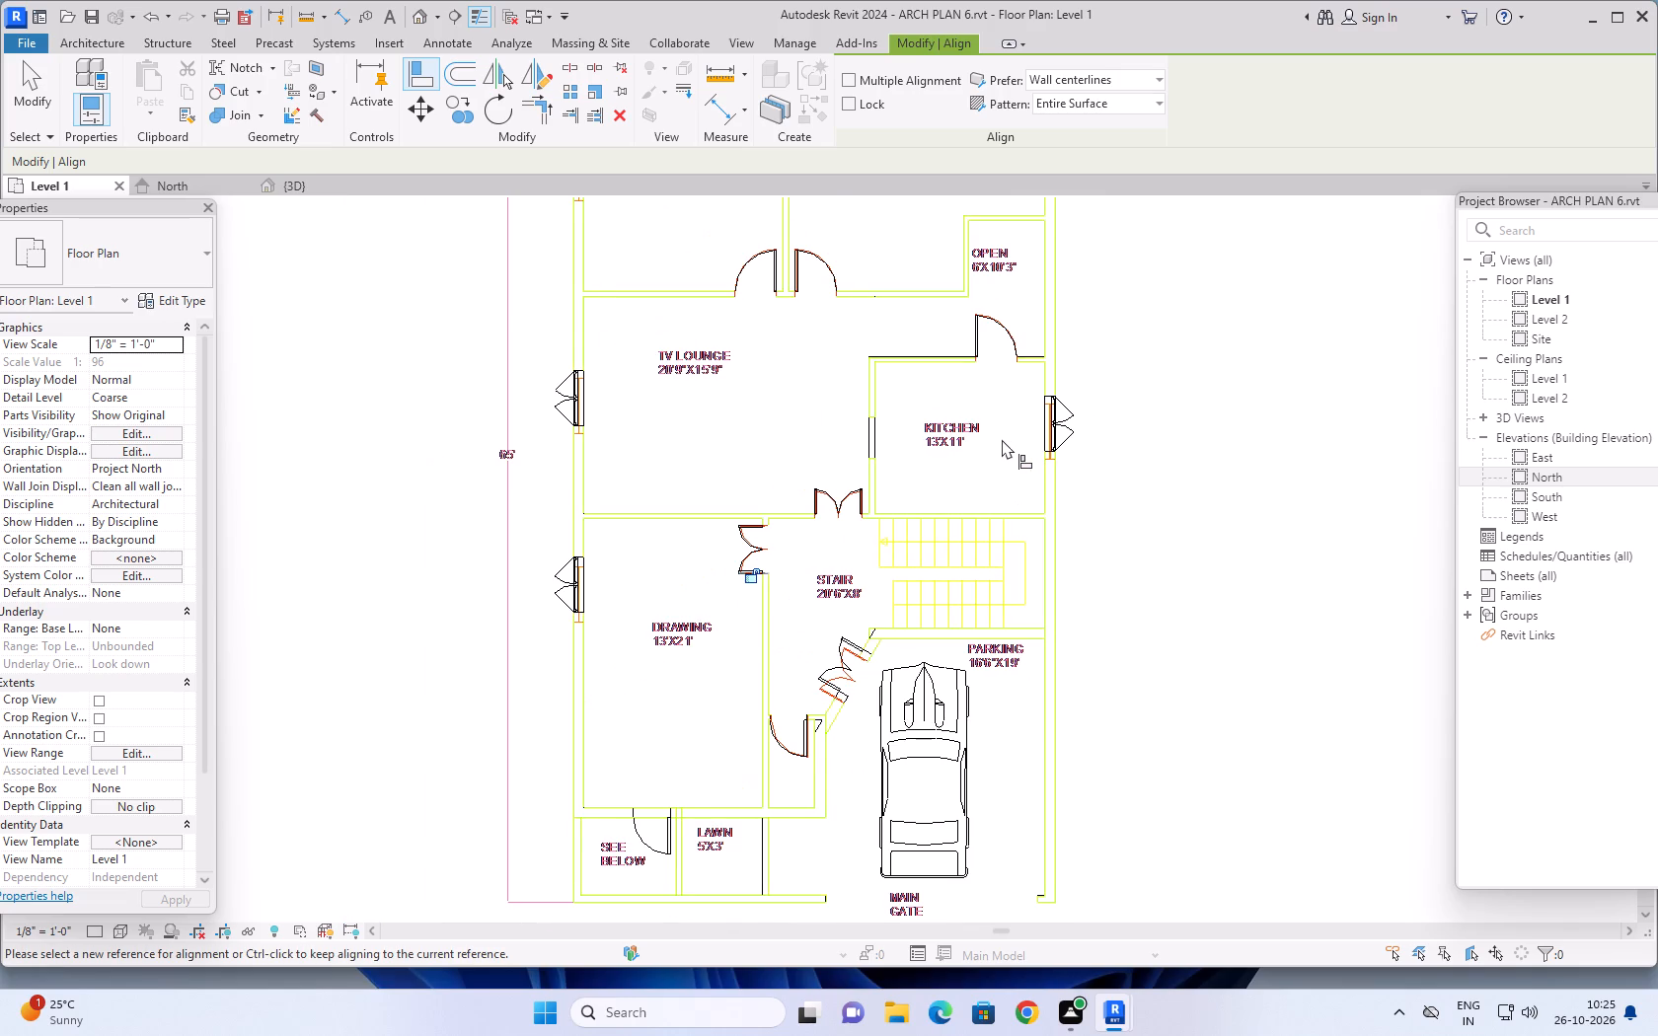
scroll(822, 705, "up", 14)
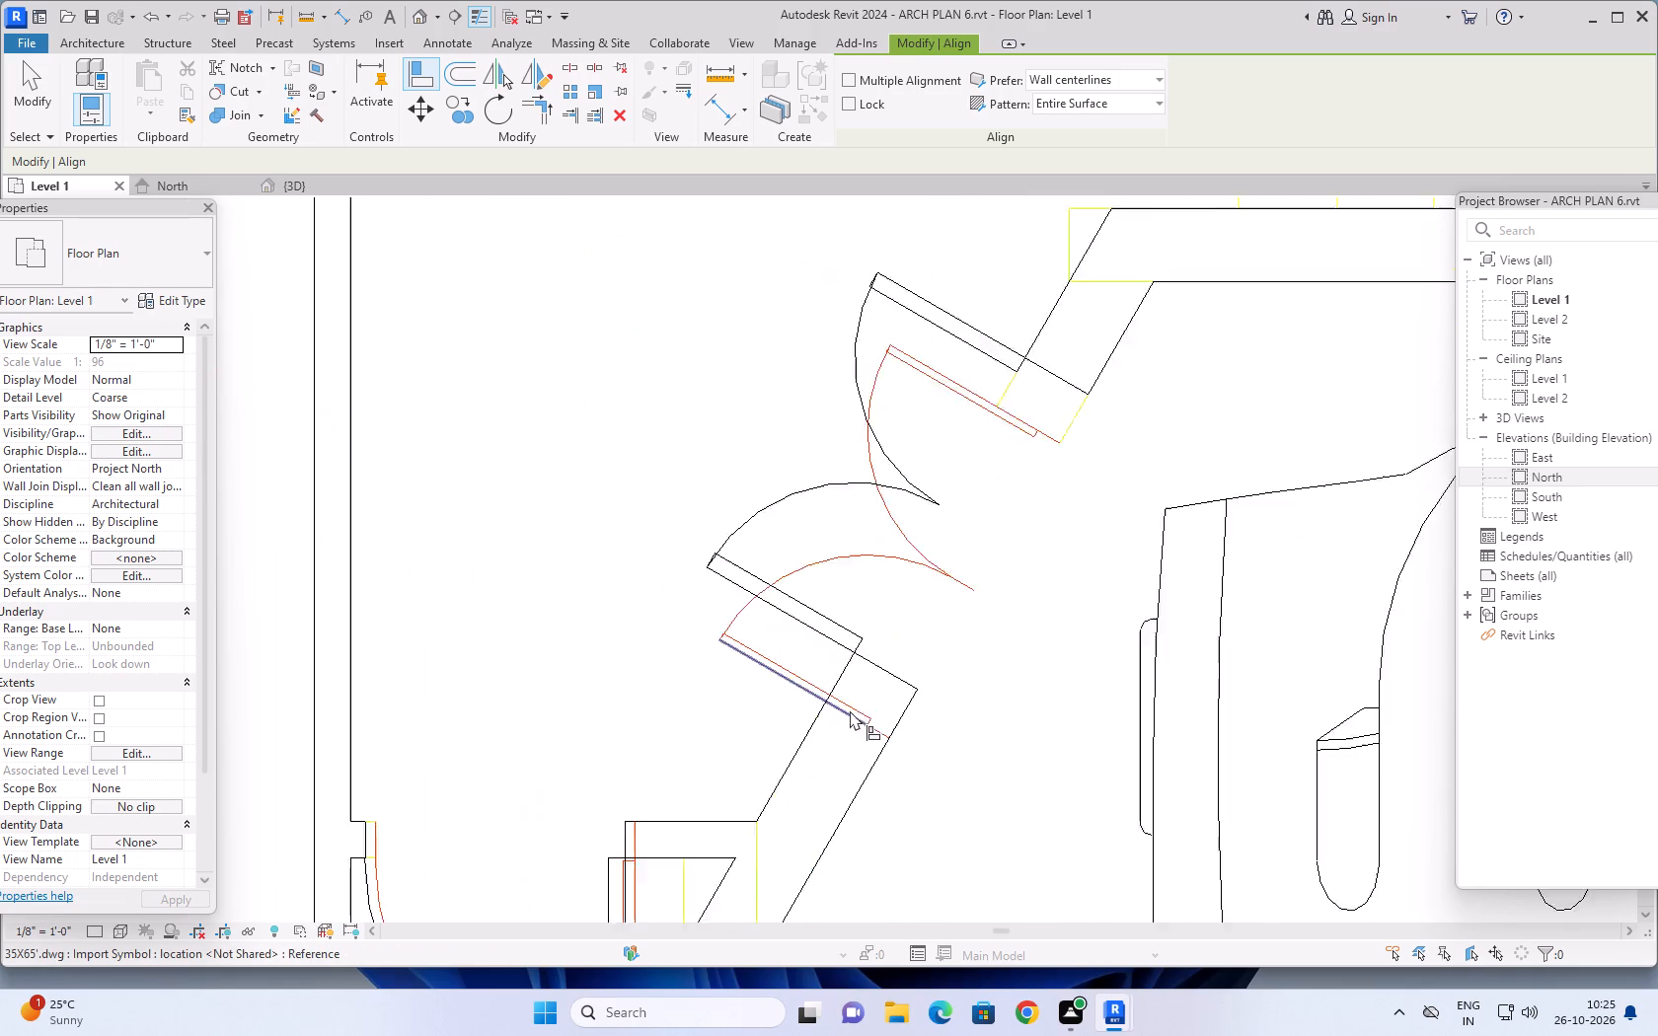
scroll(850, 710, "up", 3)
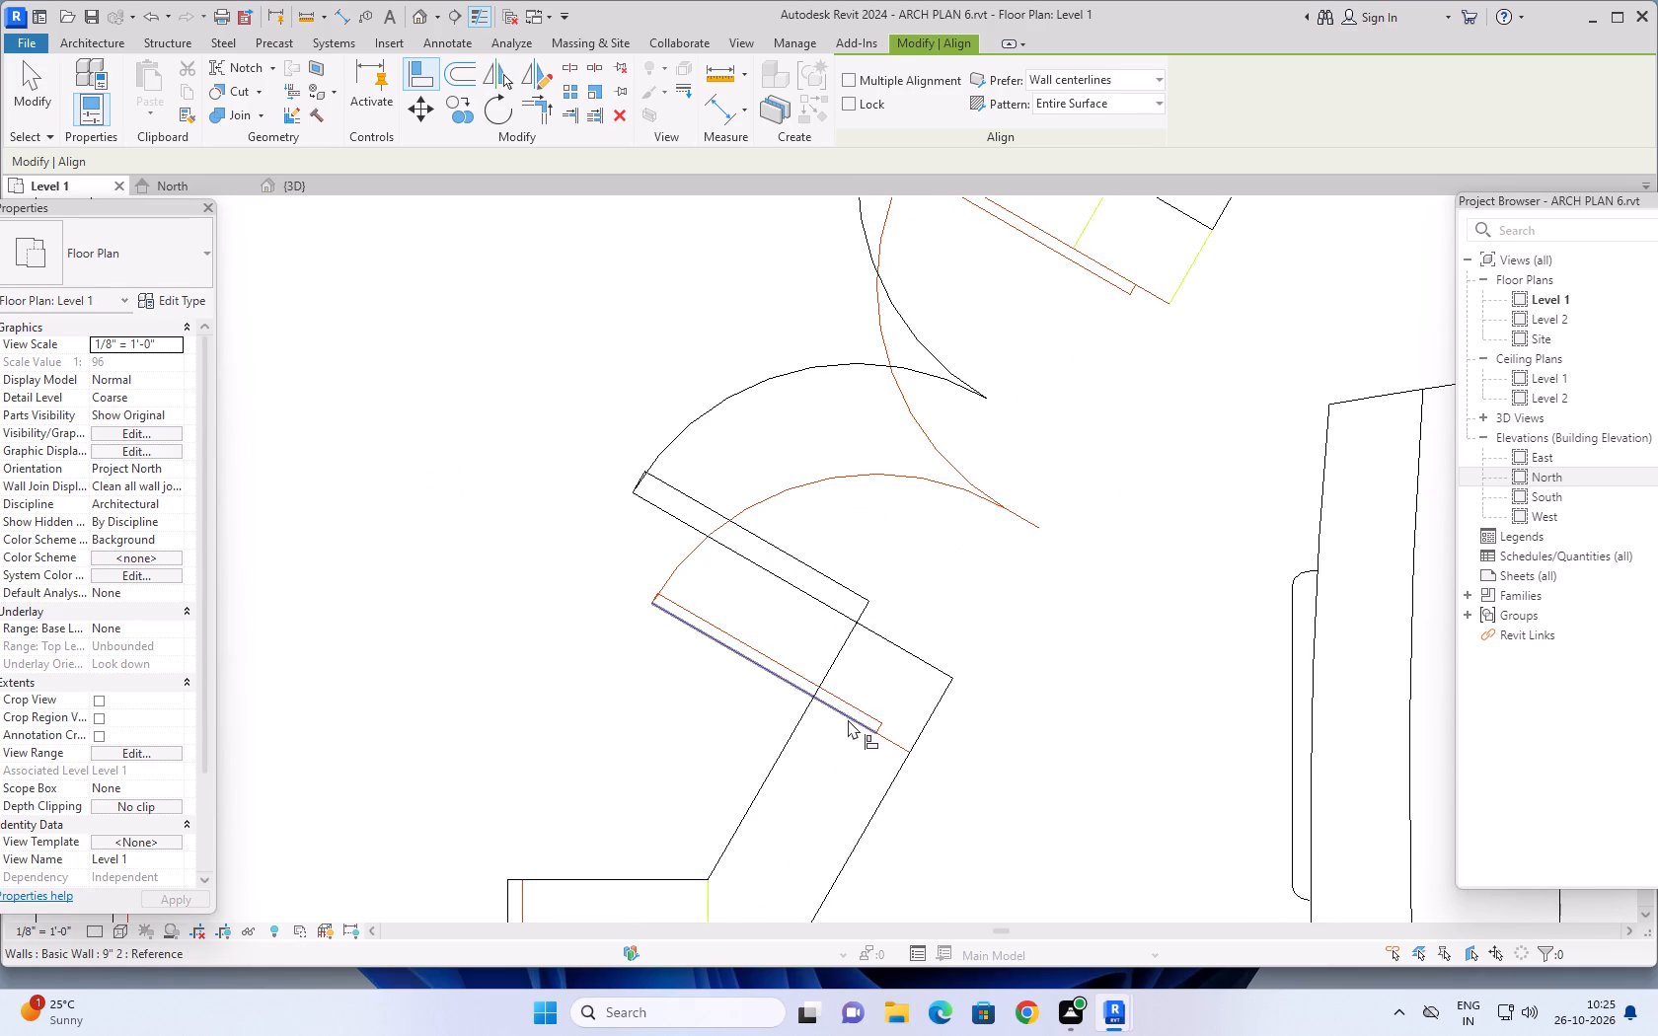
left_click(848, 719)
left_click(900, 654)
Examine the whole Level 1 floor plan, checking the placed doors and windows against the DWG.
scroll(917, 643, "down", 1)
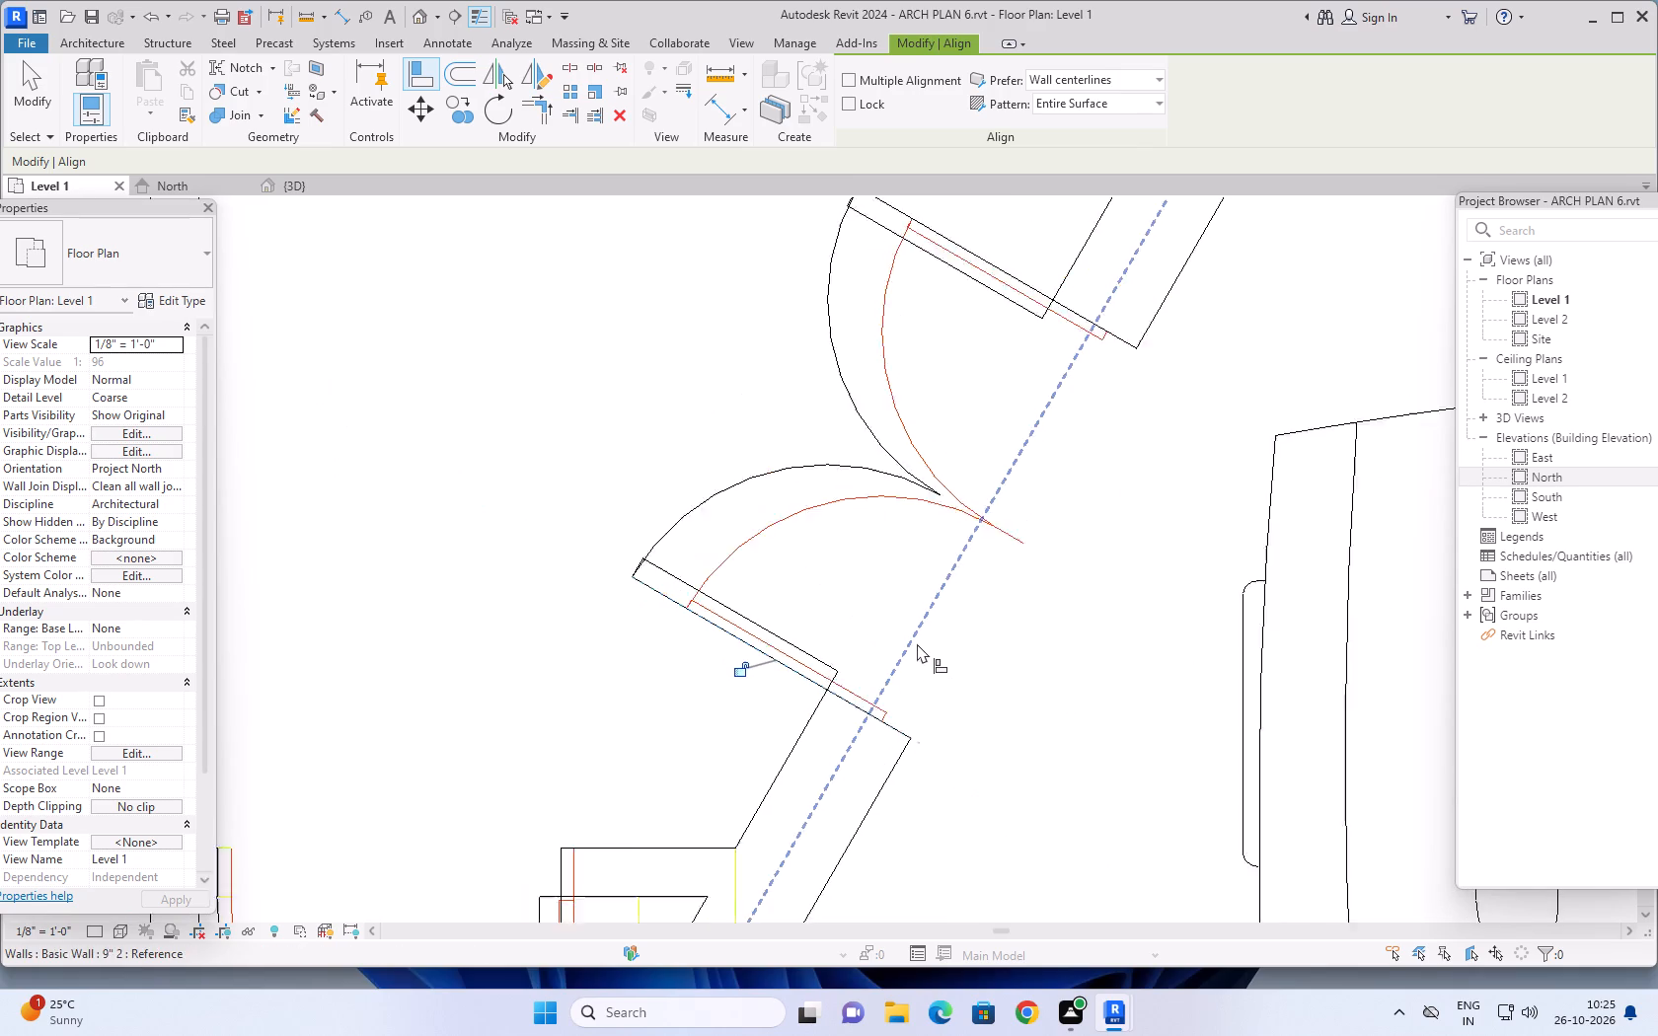
scroll(917, 643, "down", 19)
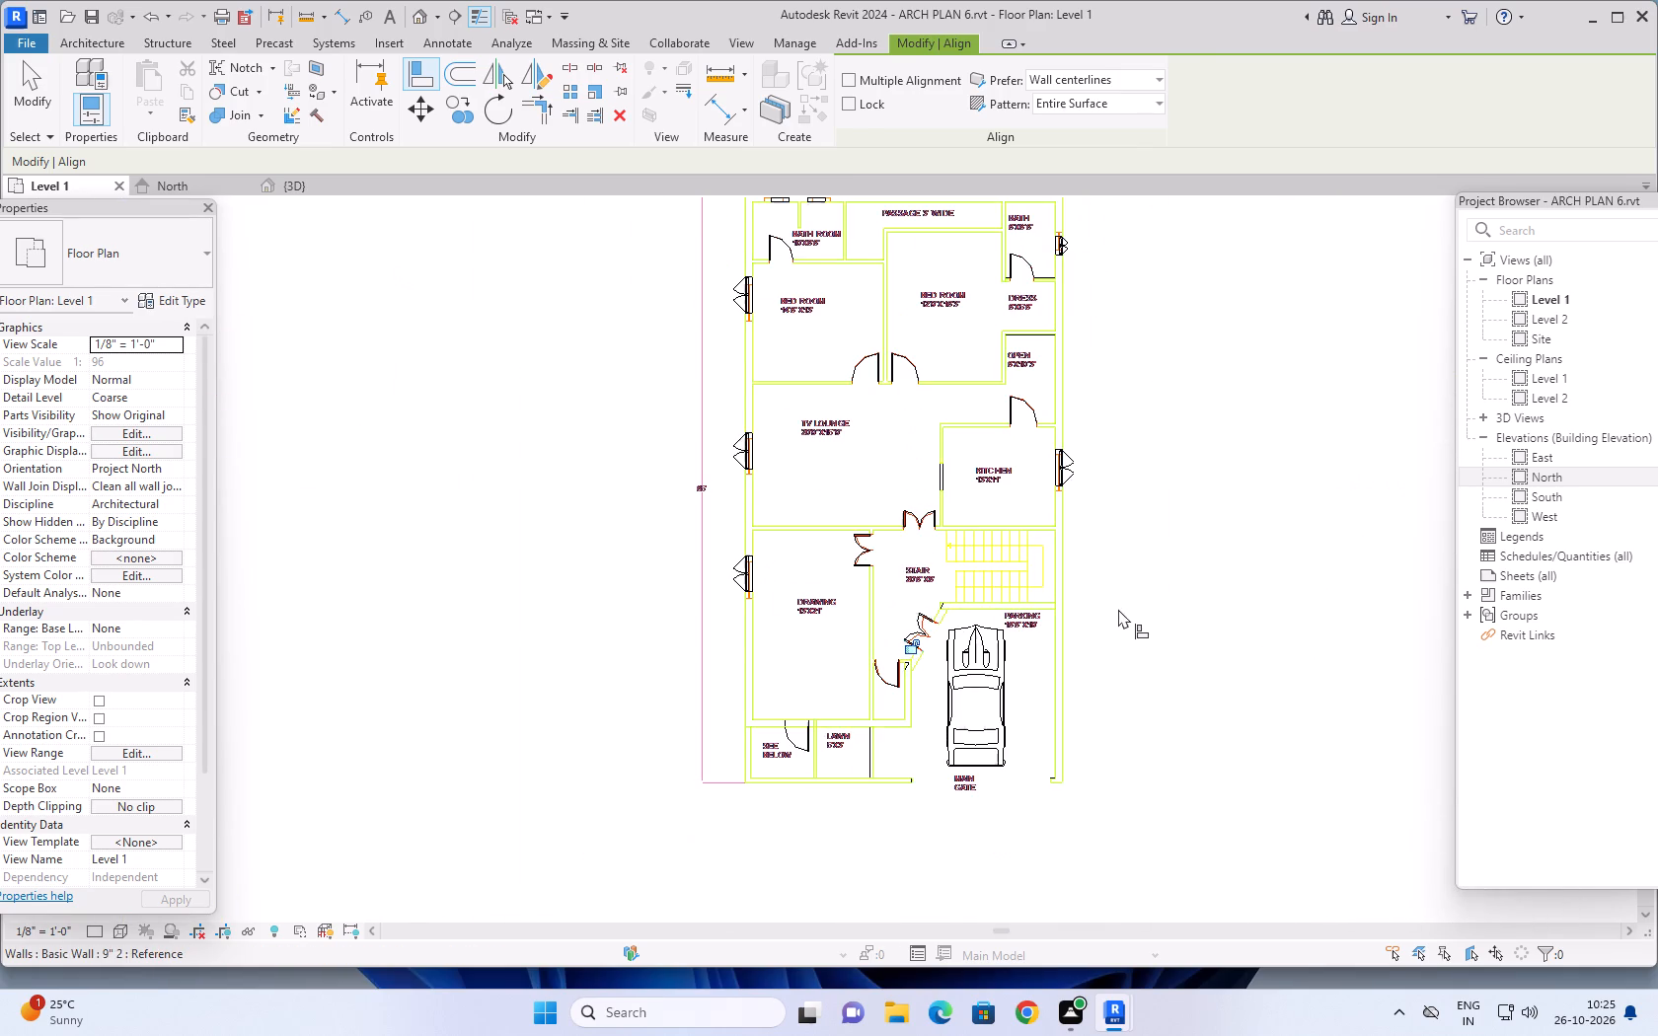
scroll(1136, 585, "down", 3)
middle_click_drag(1184, 495, 1151, 510)
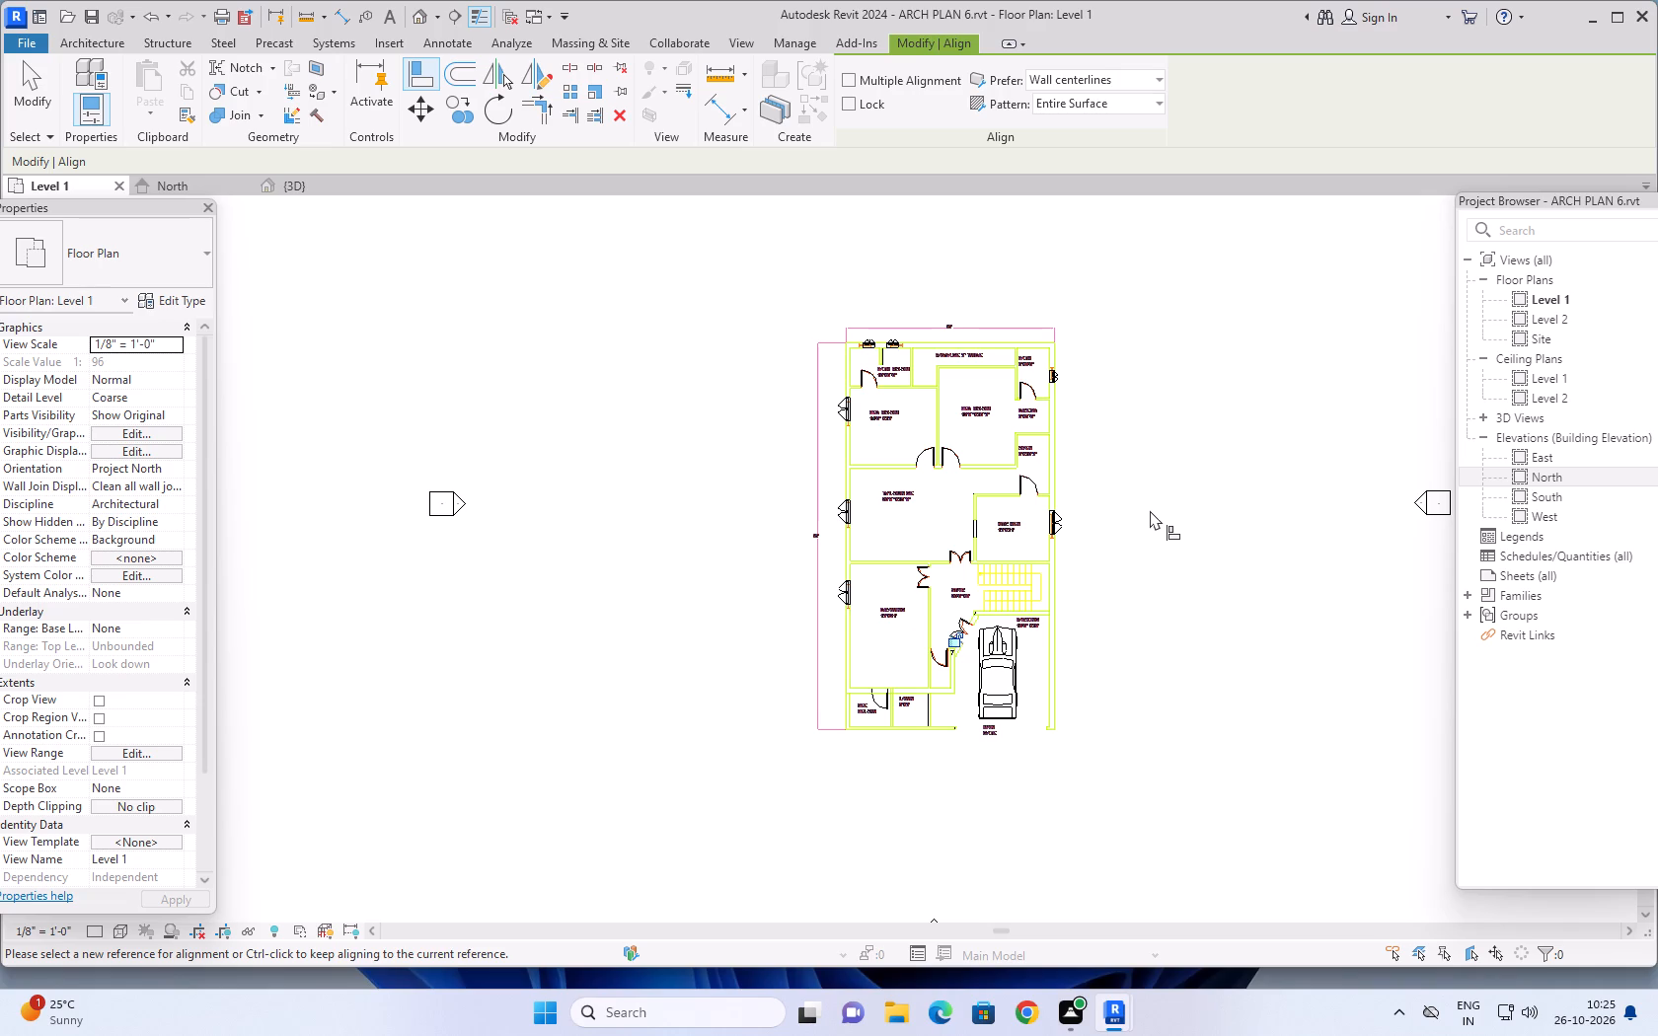
scroll(1140, 549, "down", 1)
middle_click_drag(1162, 597, 1059, 582)
scroll(1021, 616, "up", 3)
middle_click_drag(1093, 651, 1100, 655)
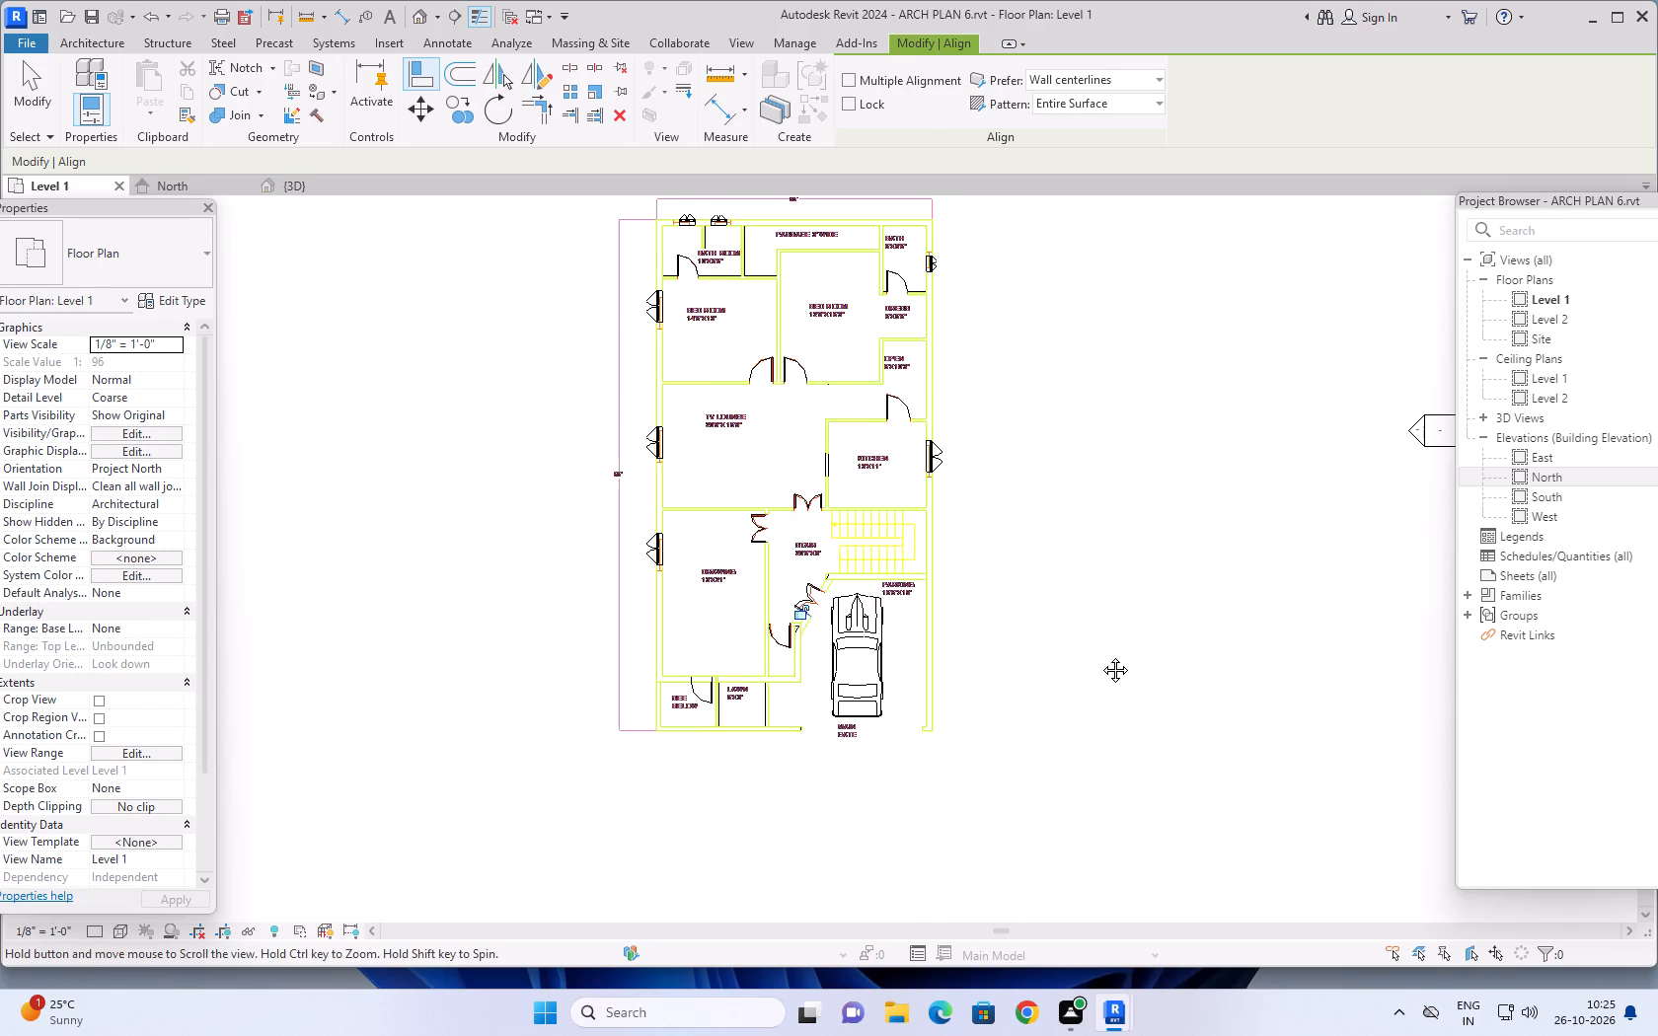
middle_click_drag(1100, 655, 1152, 699)
scroll(1093, 620, "up", 2)
middle_click_drag(1089, 593, 1207, 647)
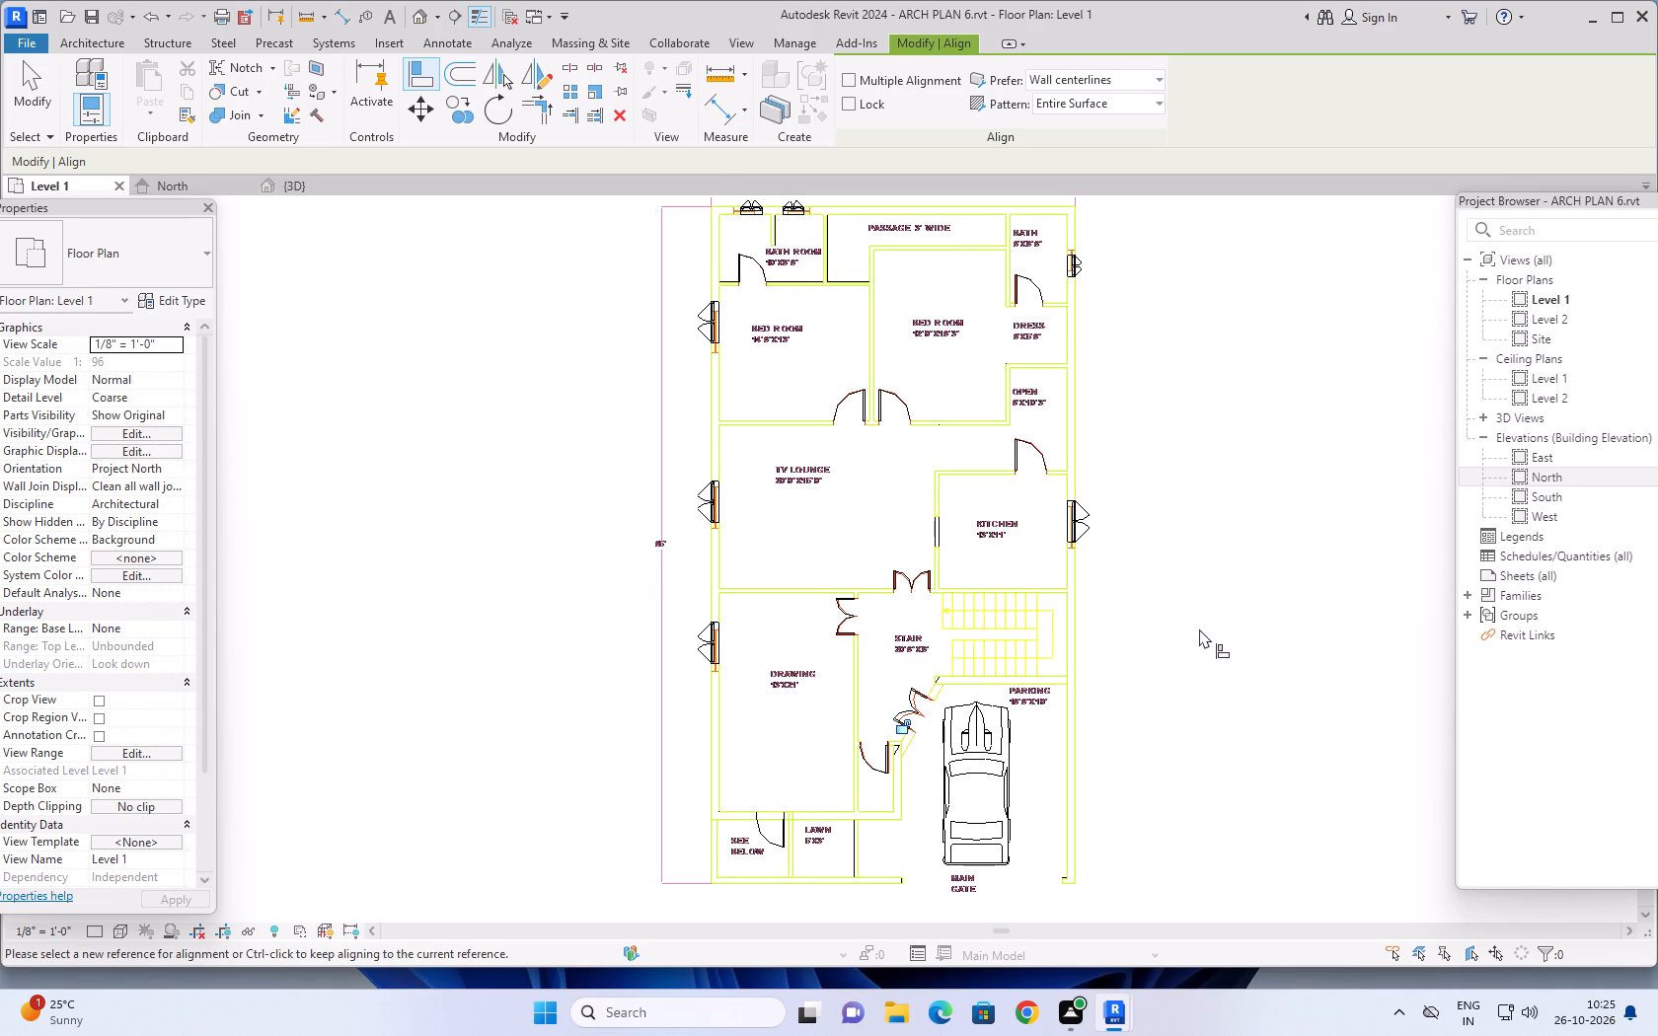
scroll(1199, 629, "down", 3)
middle_click_drag(1201, 619, 1186, 616)
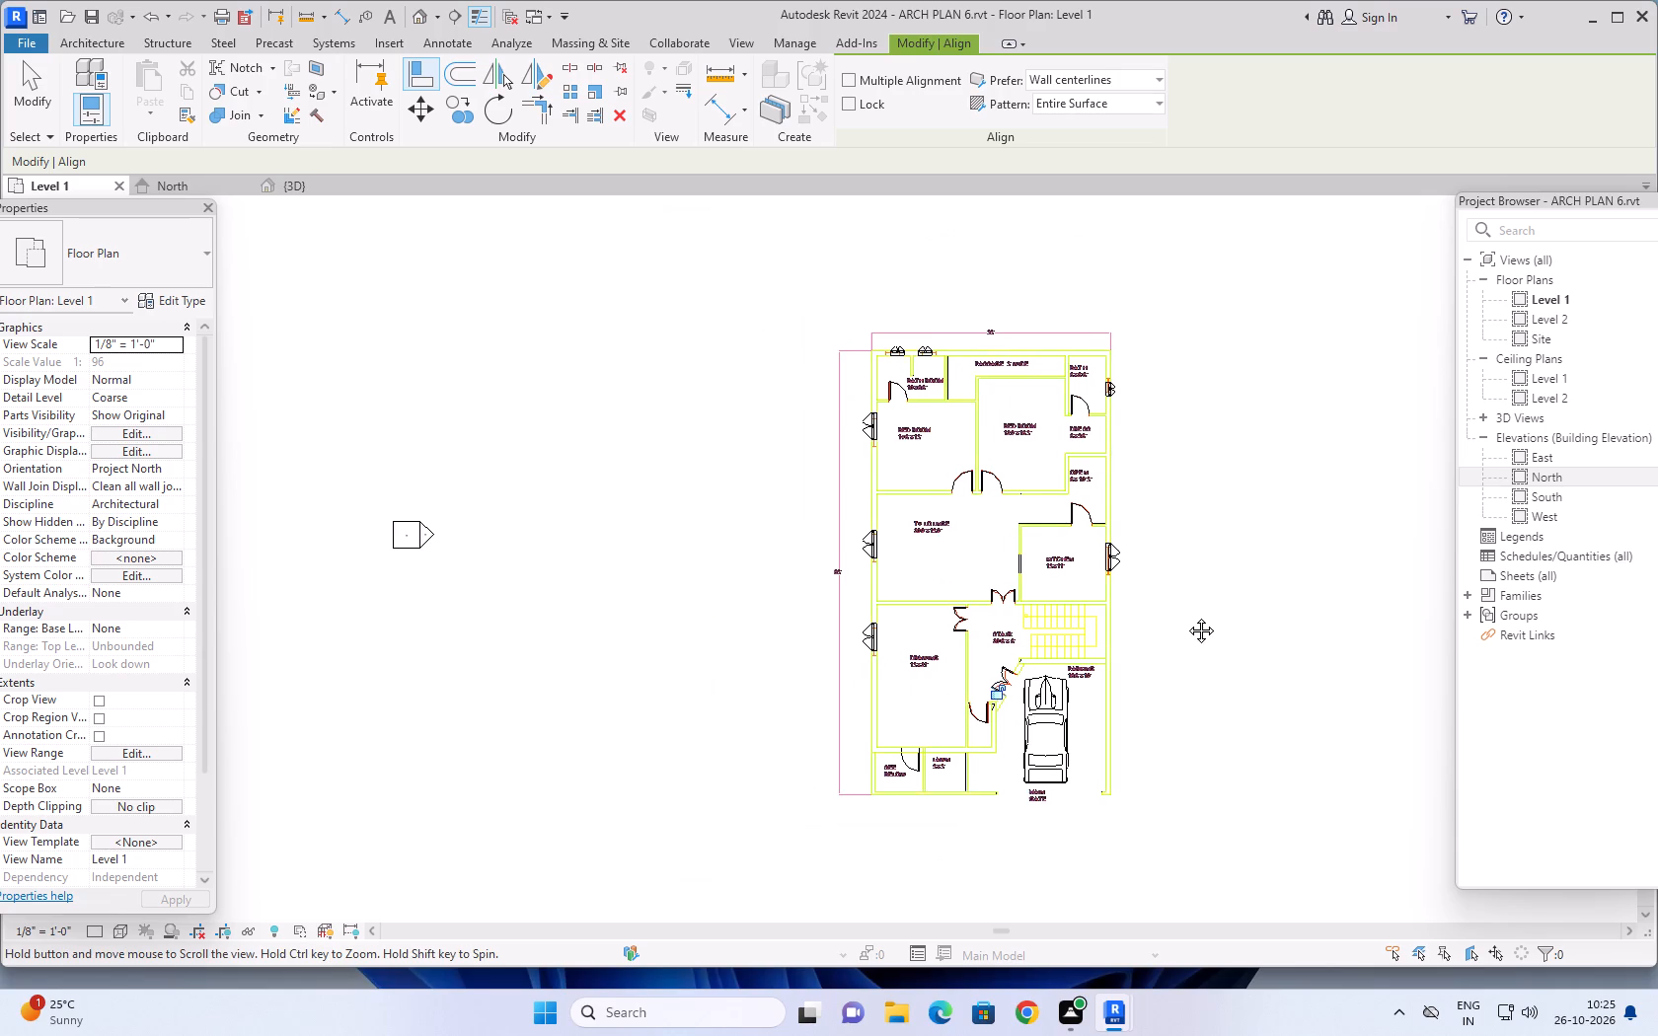
middle_click_drag(1186, 616, 1097, 596)
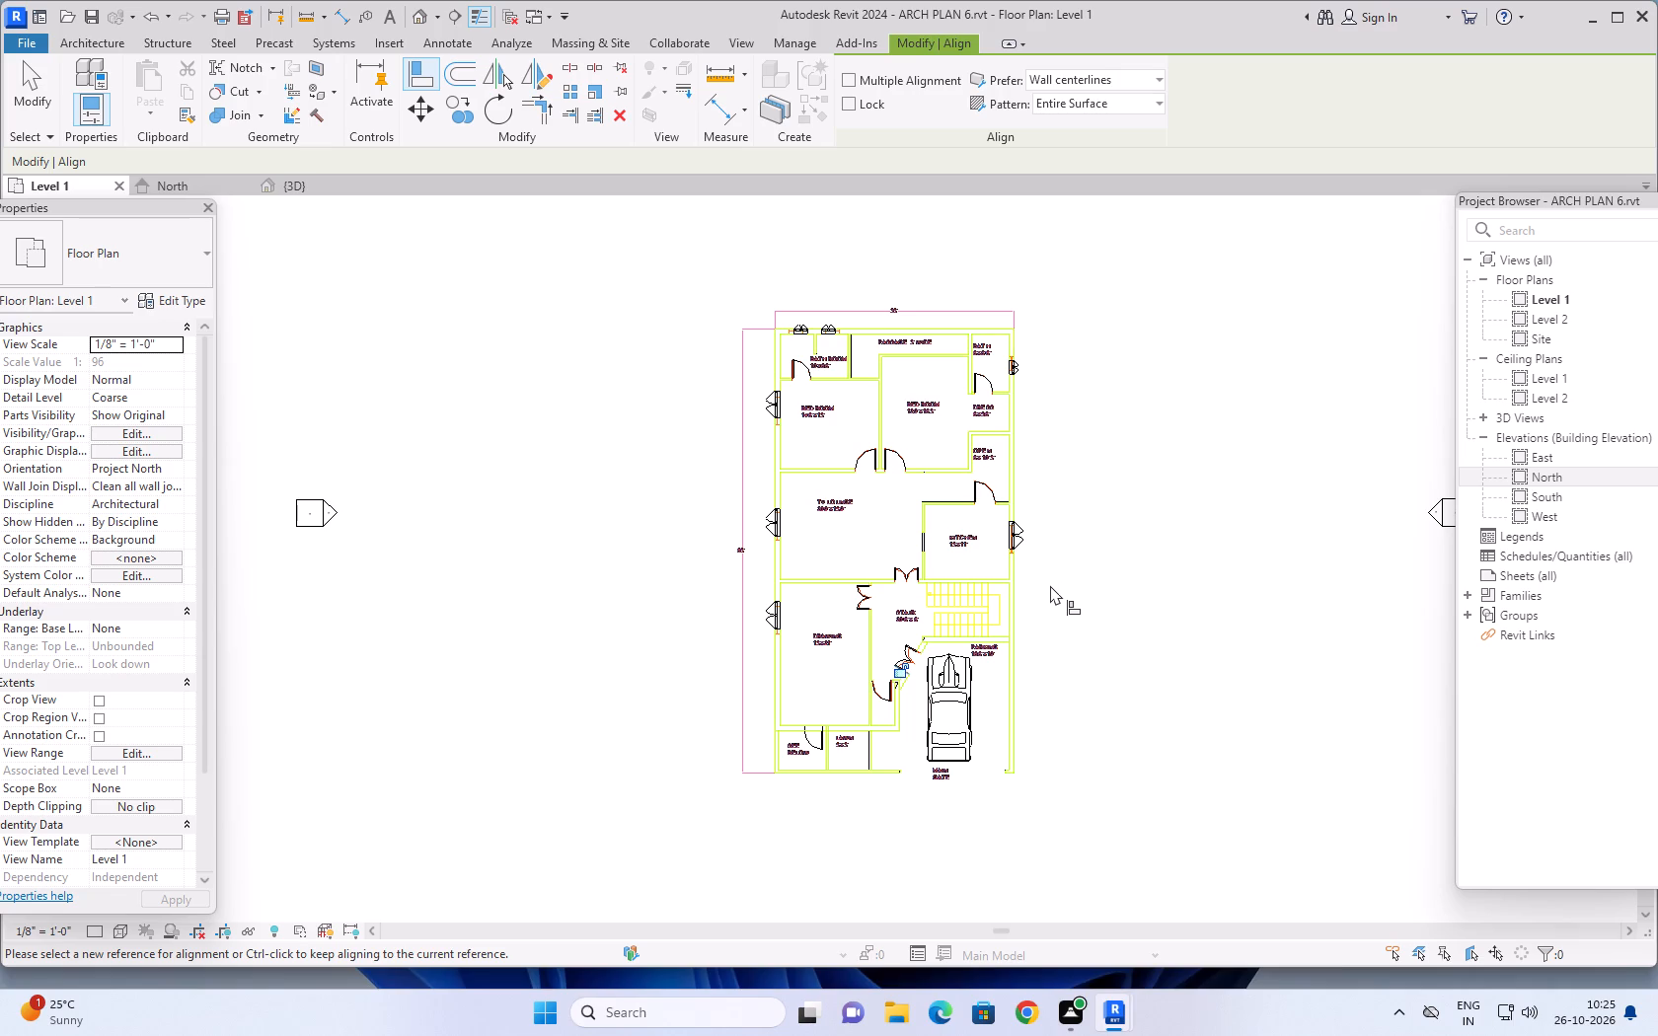
middle_click_drag(1109, 537, 1020, 478)
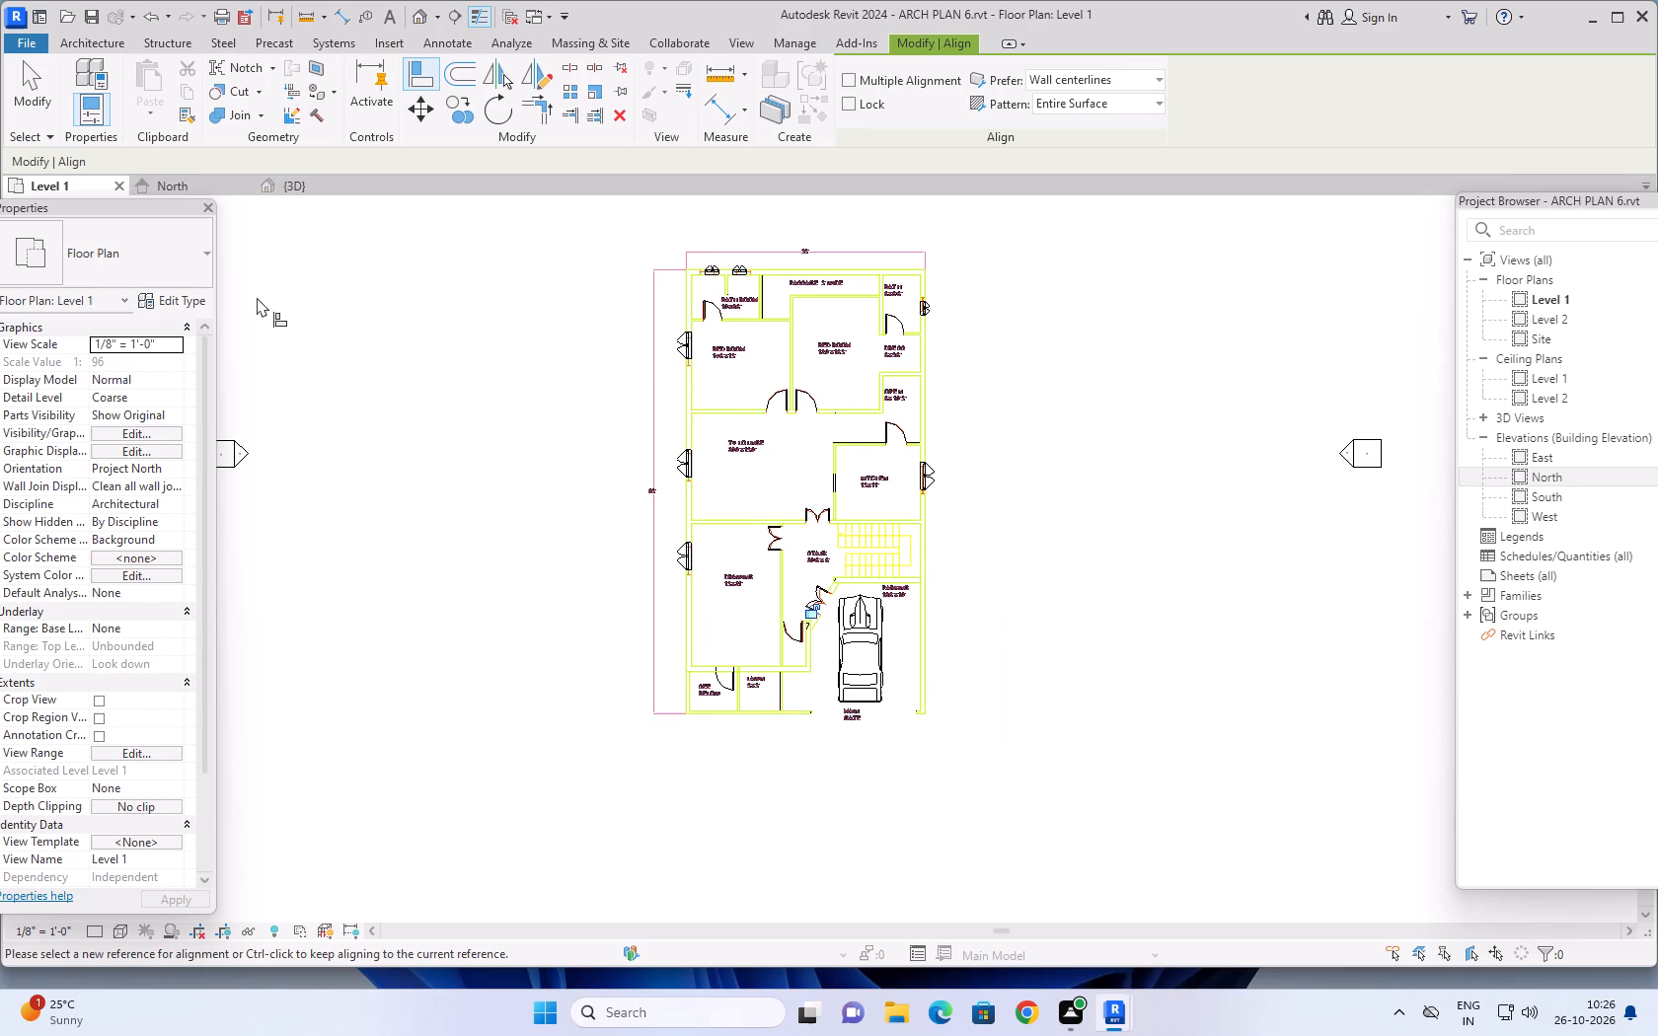
Inspect the house in the default 3D view from several angles, checking the walls, doors and windows.
left_click(293, 182)
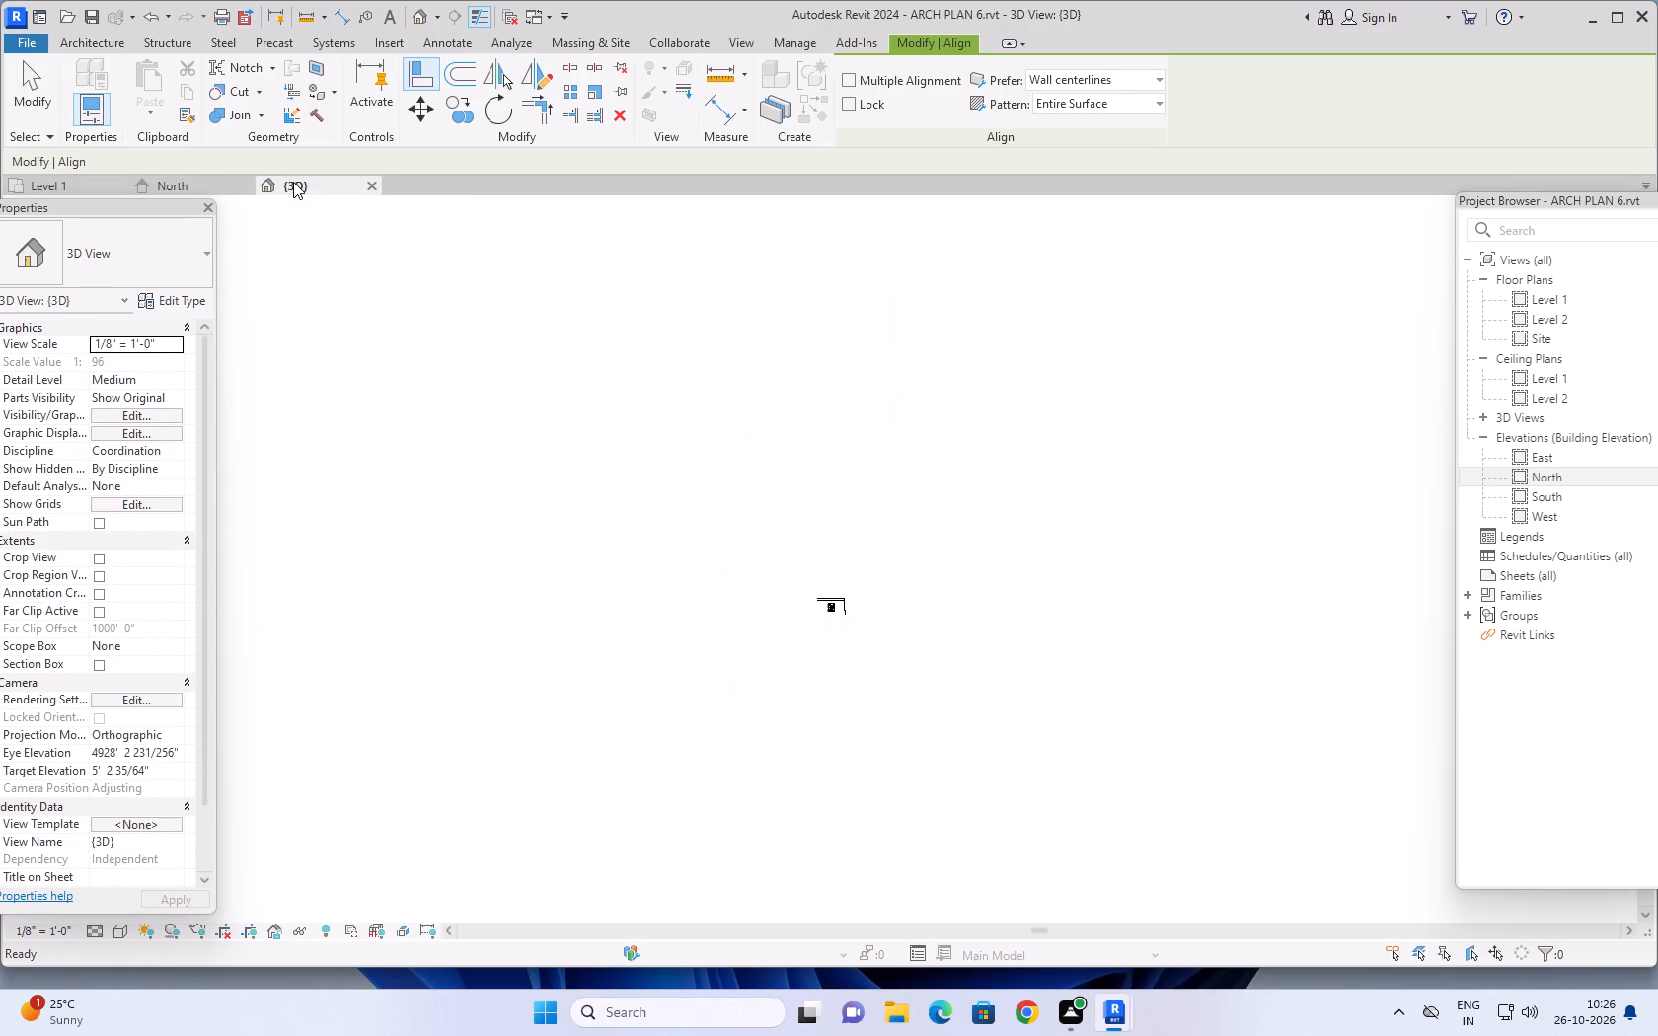
scroll(814, 632, "up", 10)
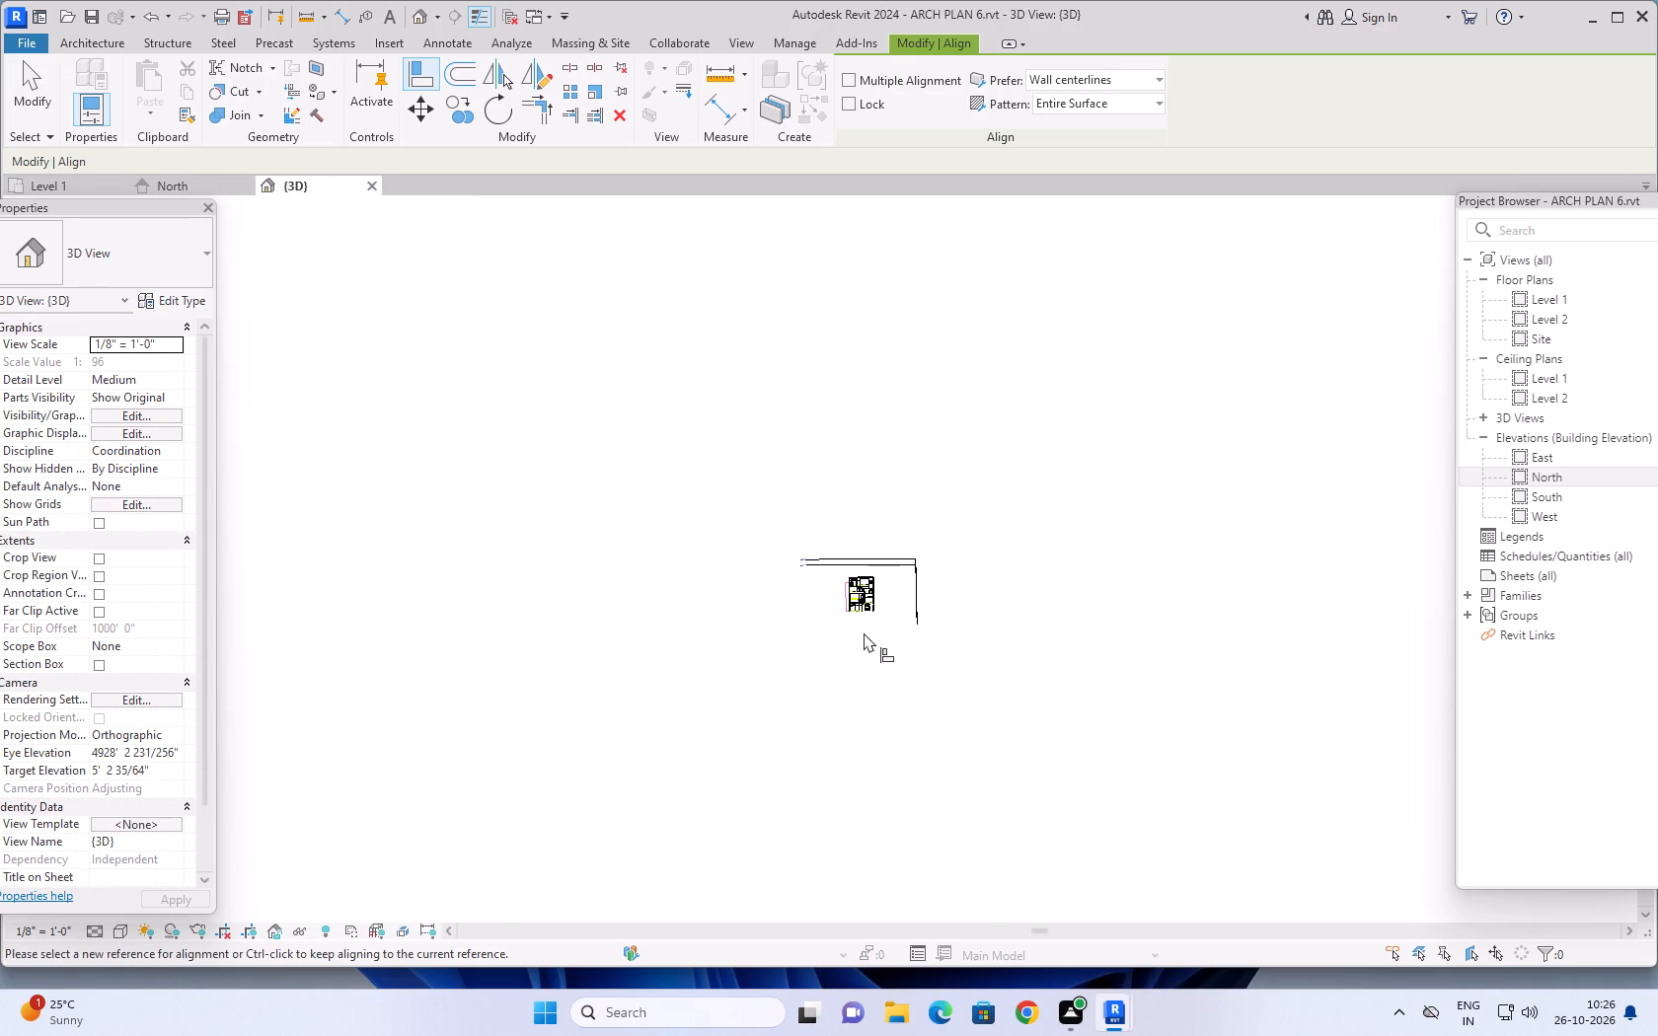
scroll(864, 632, "up", 10)
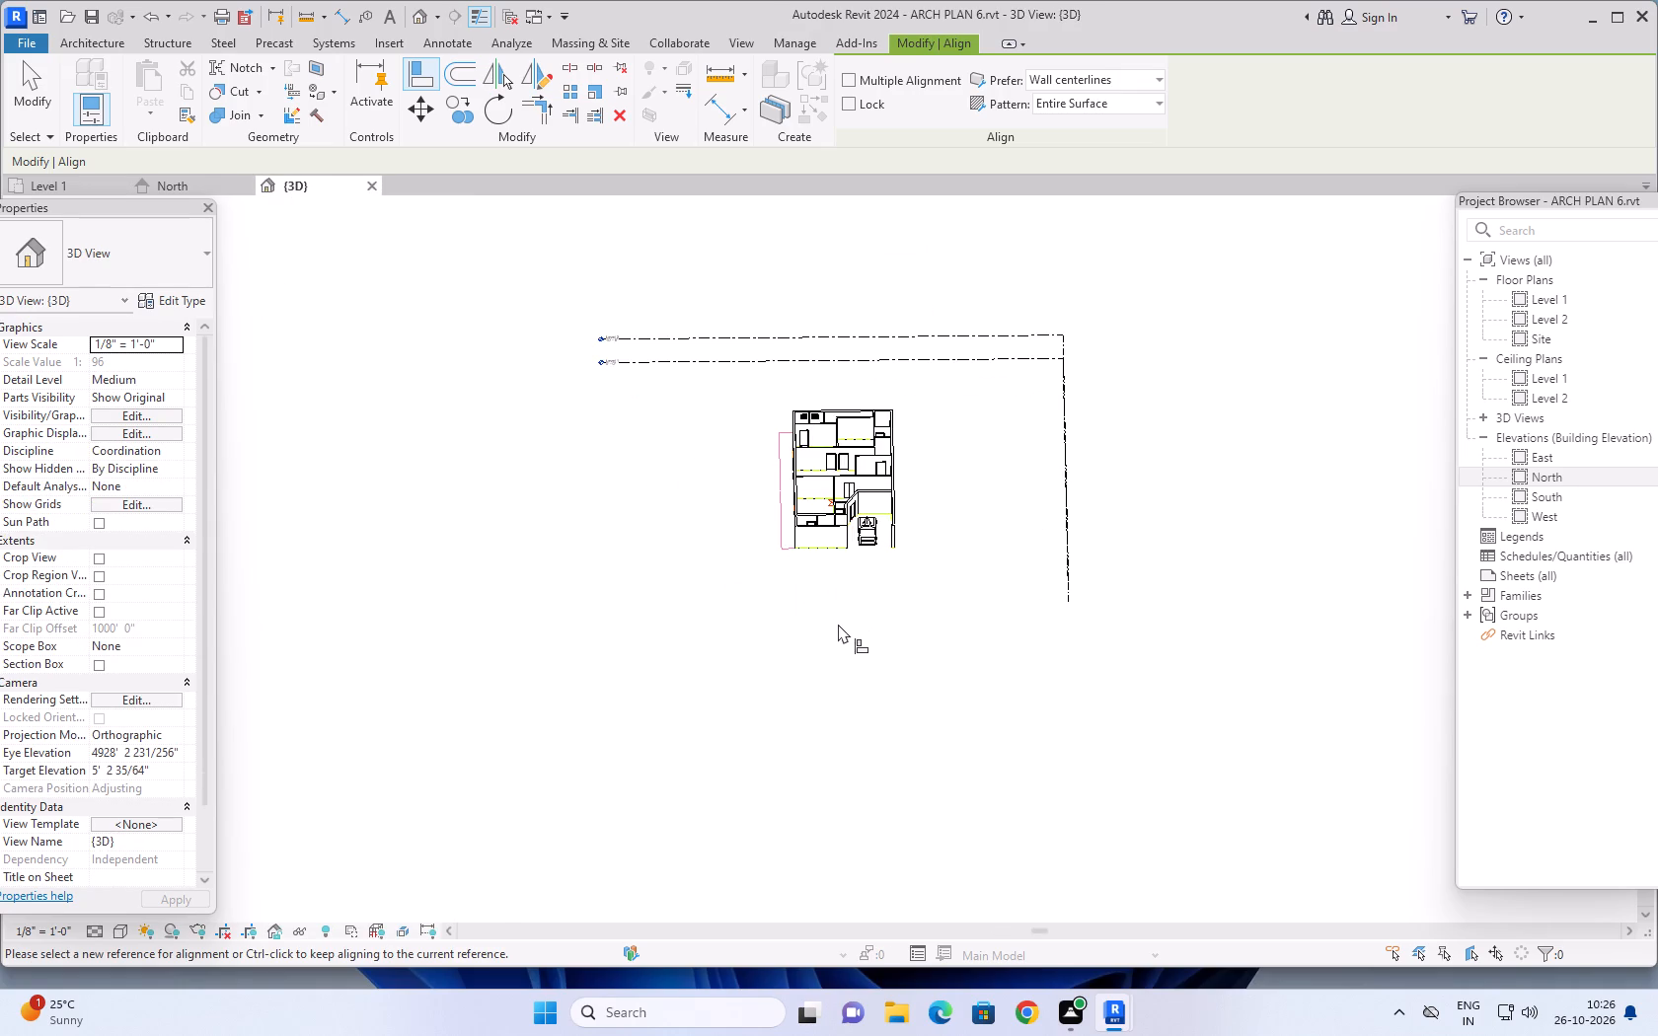
middle_click_drag(847, 630, 1075, 598, "shift")
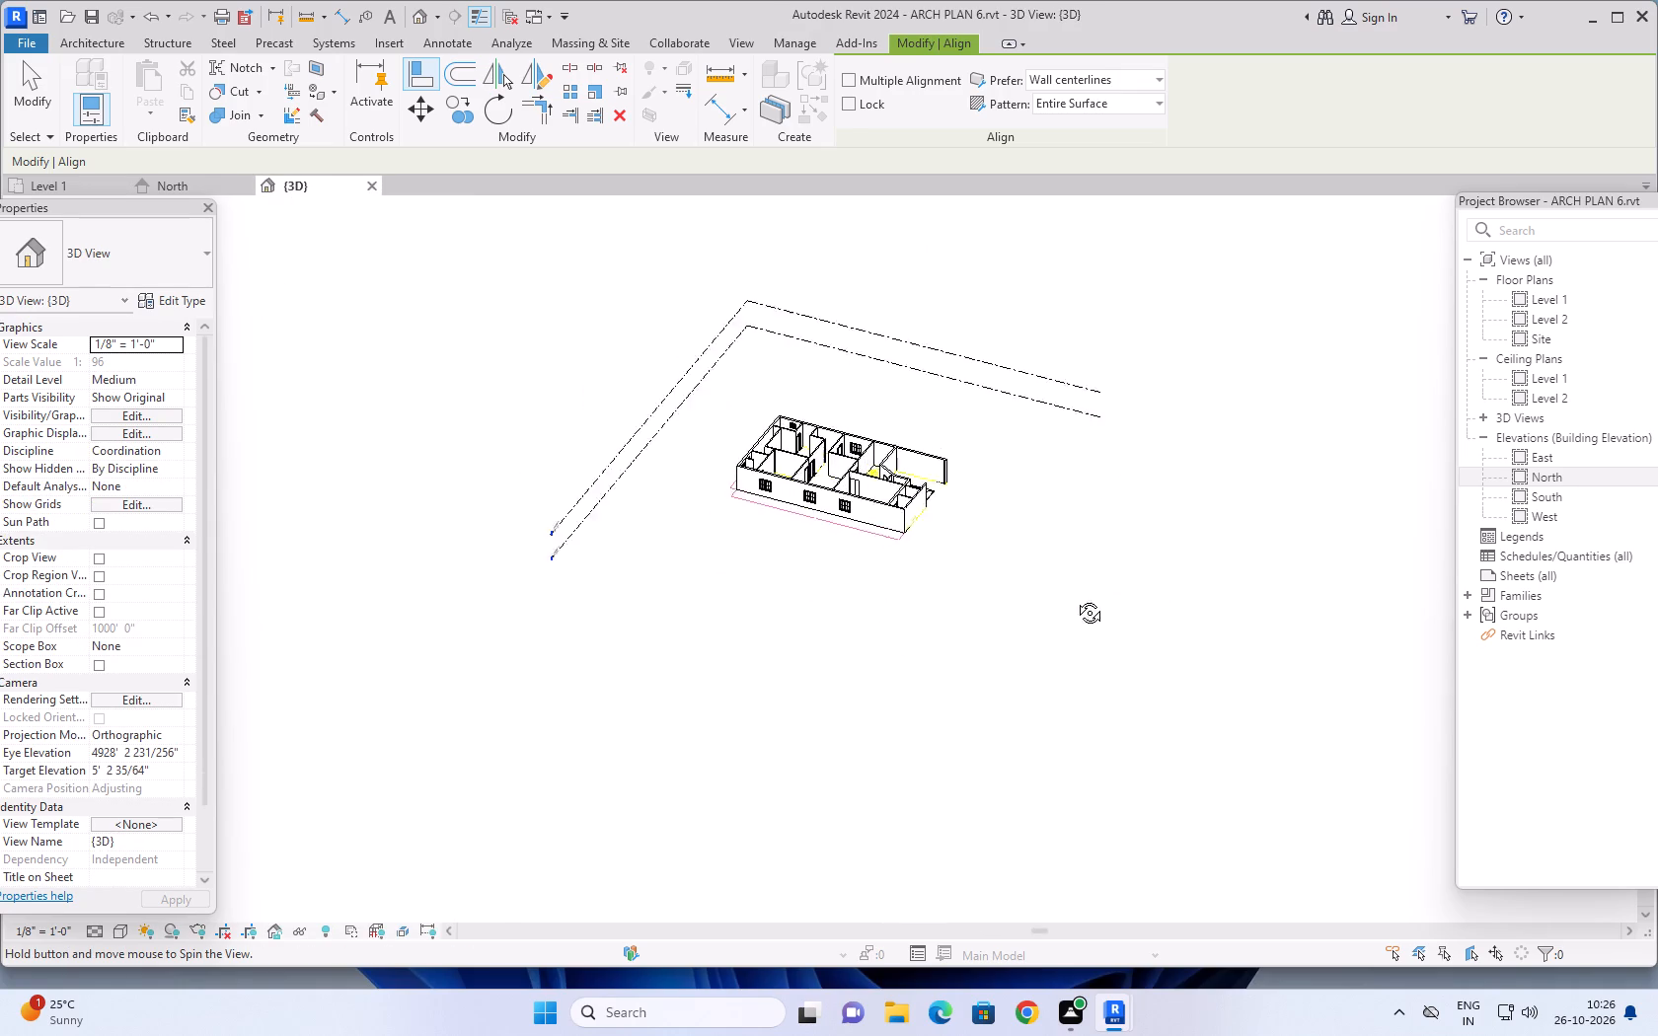
middle_click_drag(1075, 598, 815, 634, "shift")
scroll(926, 563, "up", 2)
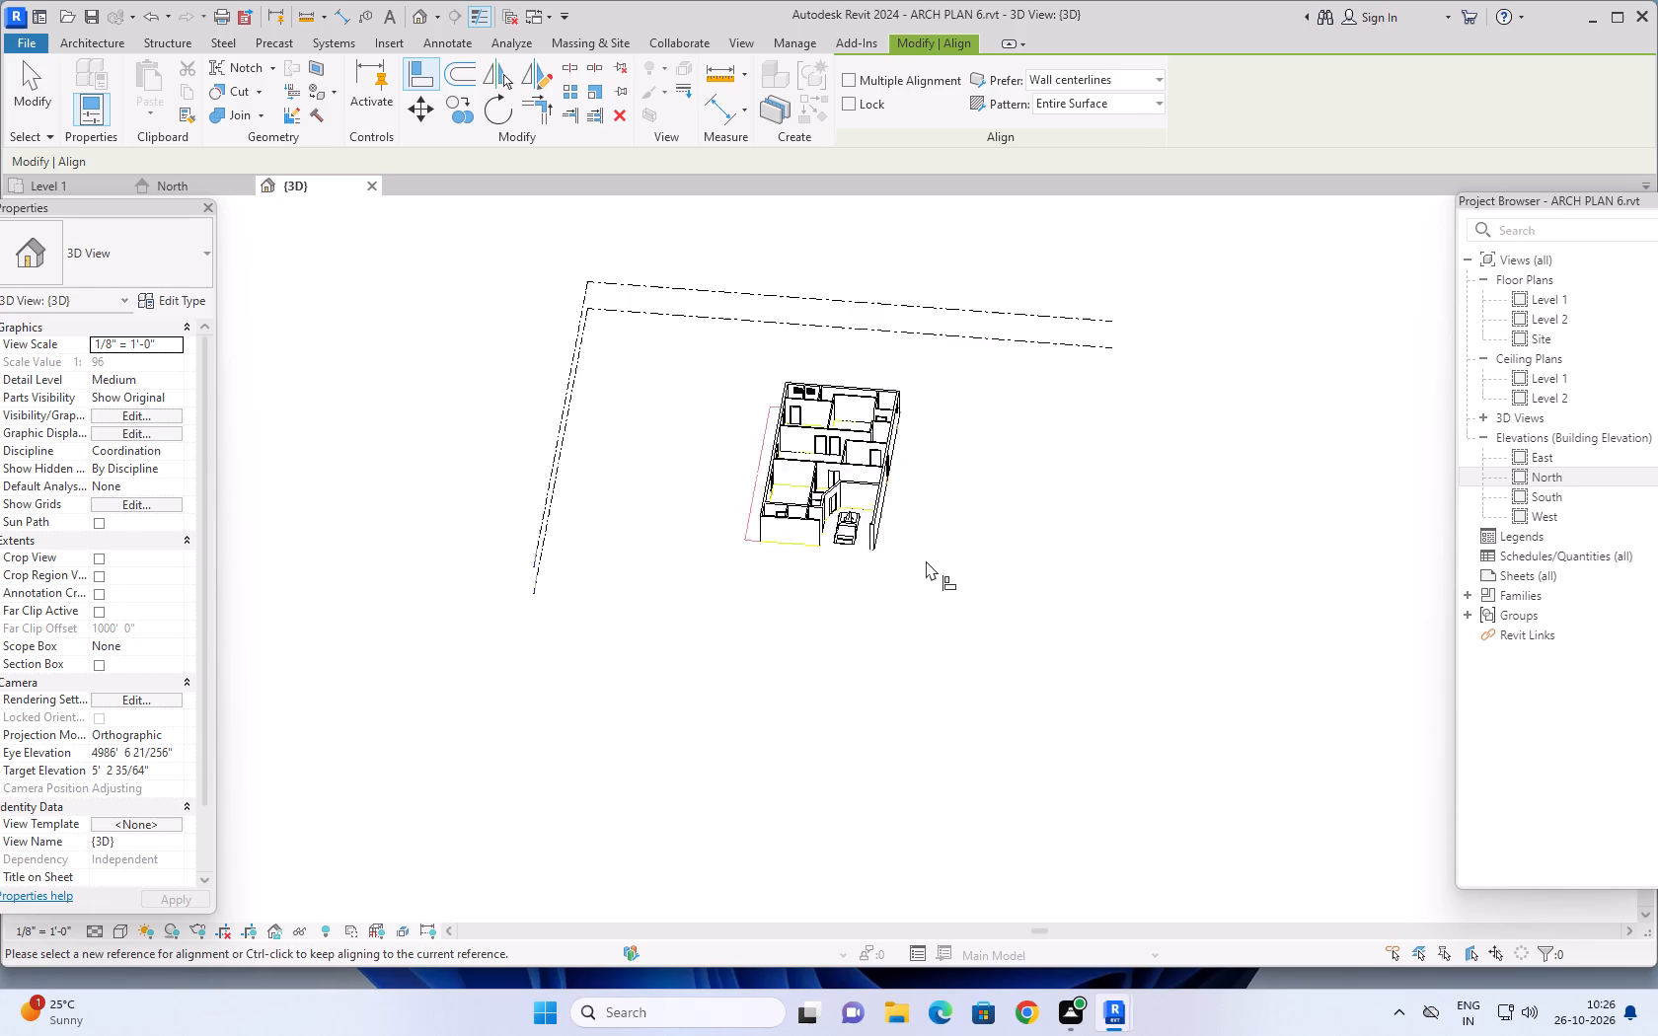
scroll(926, 560, "up", 5)
middle_click_drag(918, 543, 815, 530, "shift")
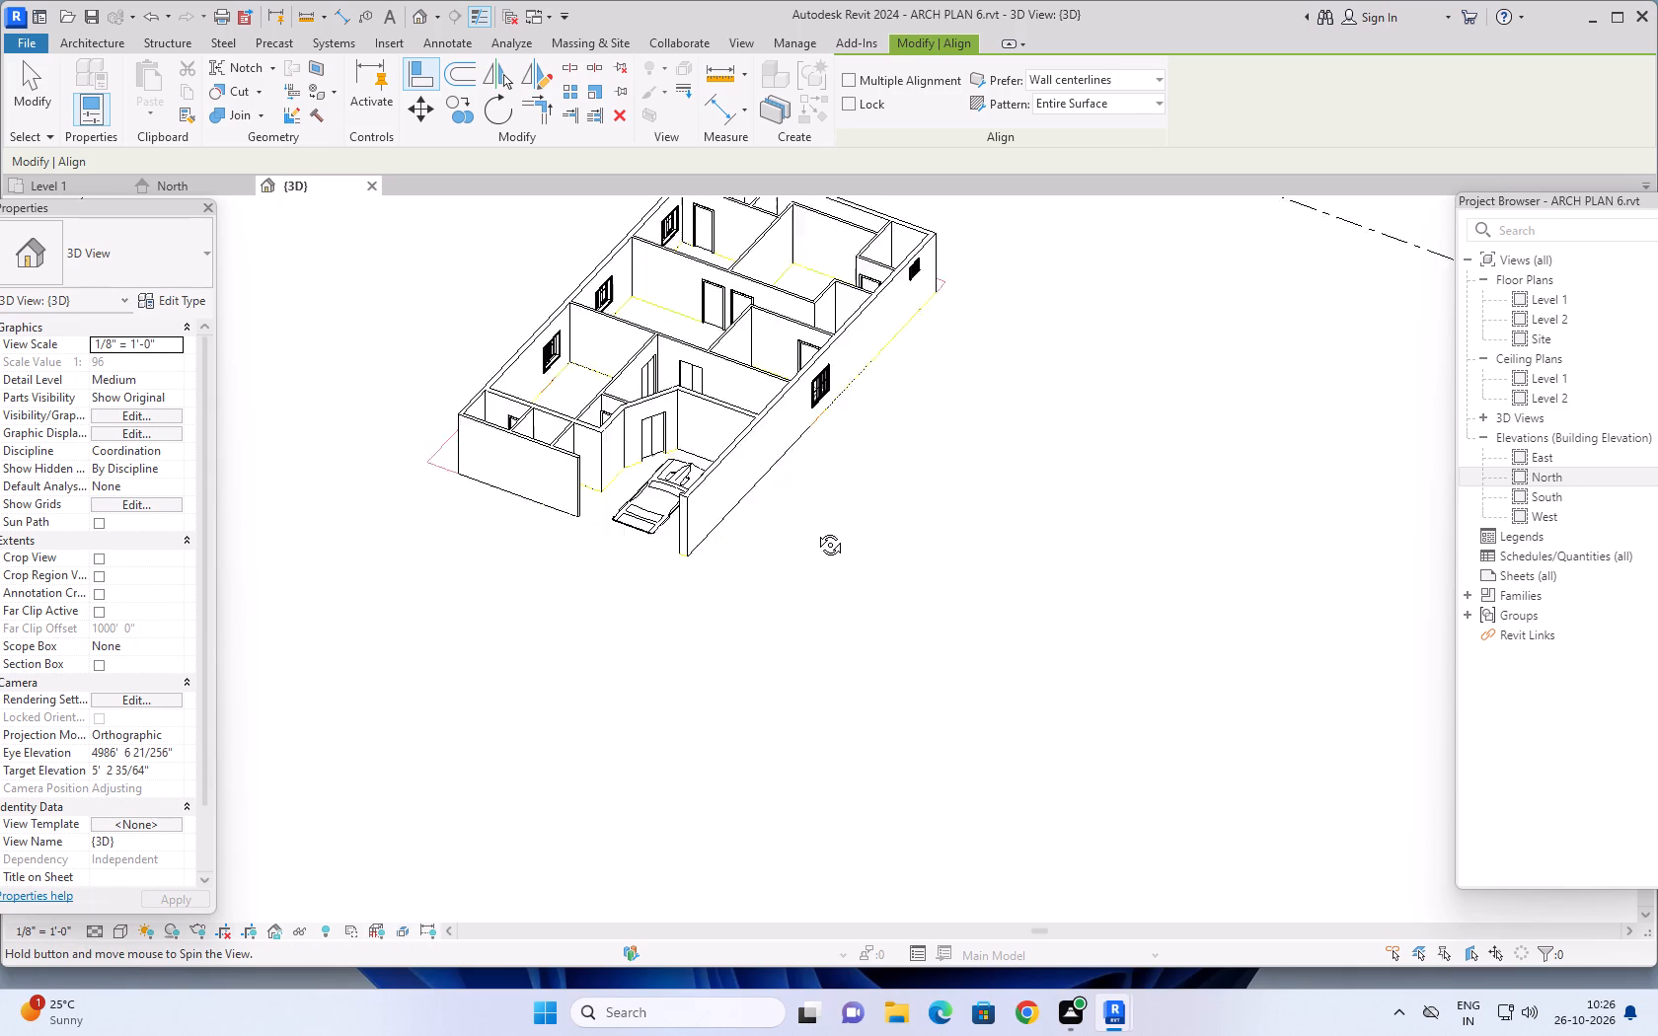
middle_click_drag(815, 530, 860, 216, "shift")
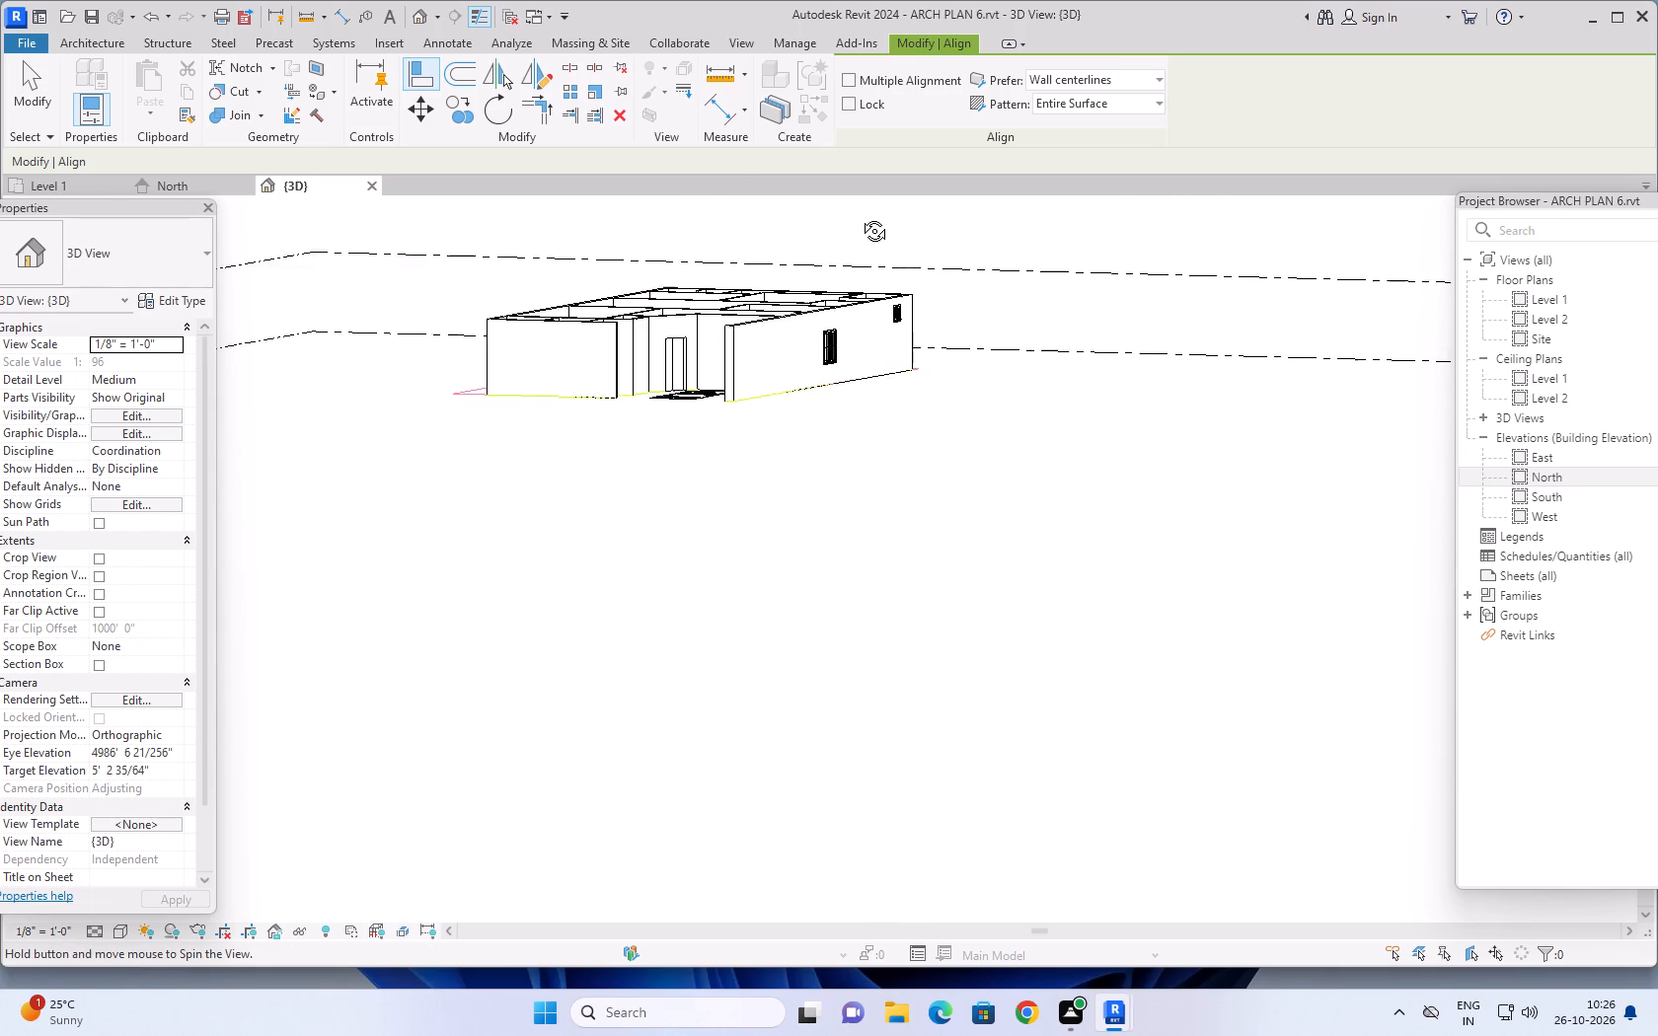
middle_click_drag(860, 216, 898, 659, "shift")
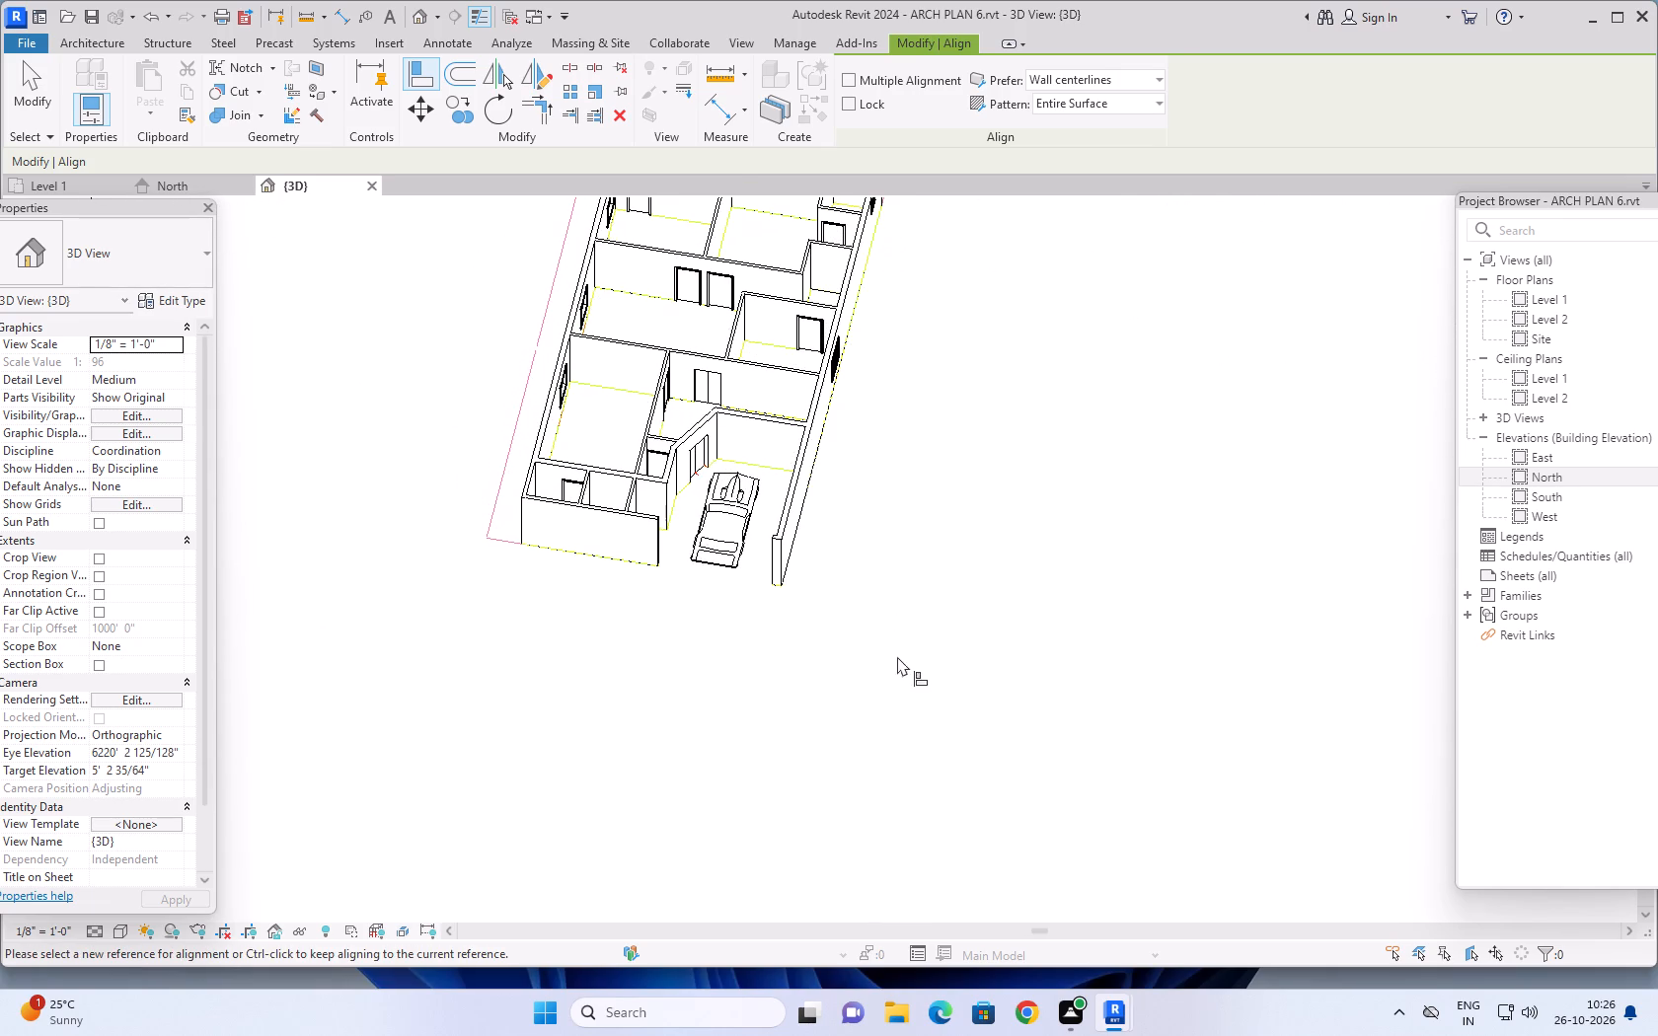
middle_click_drag(911, 407, 911, 576)
middle_click_drag(913, 534, 922, 479)
middle_click_drag(922, 482, 974, 600, "shift")
middle_click_drag(974, 543, 966, 615, "shift")
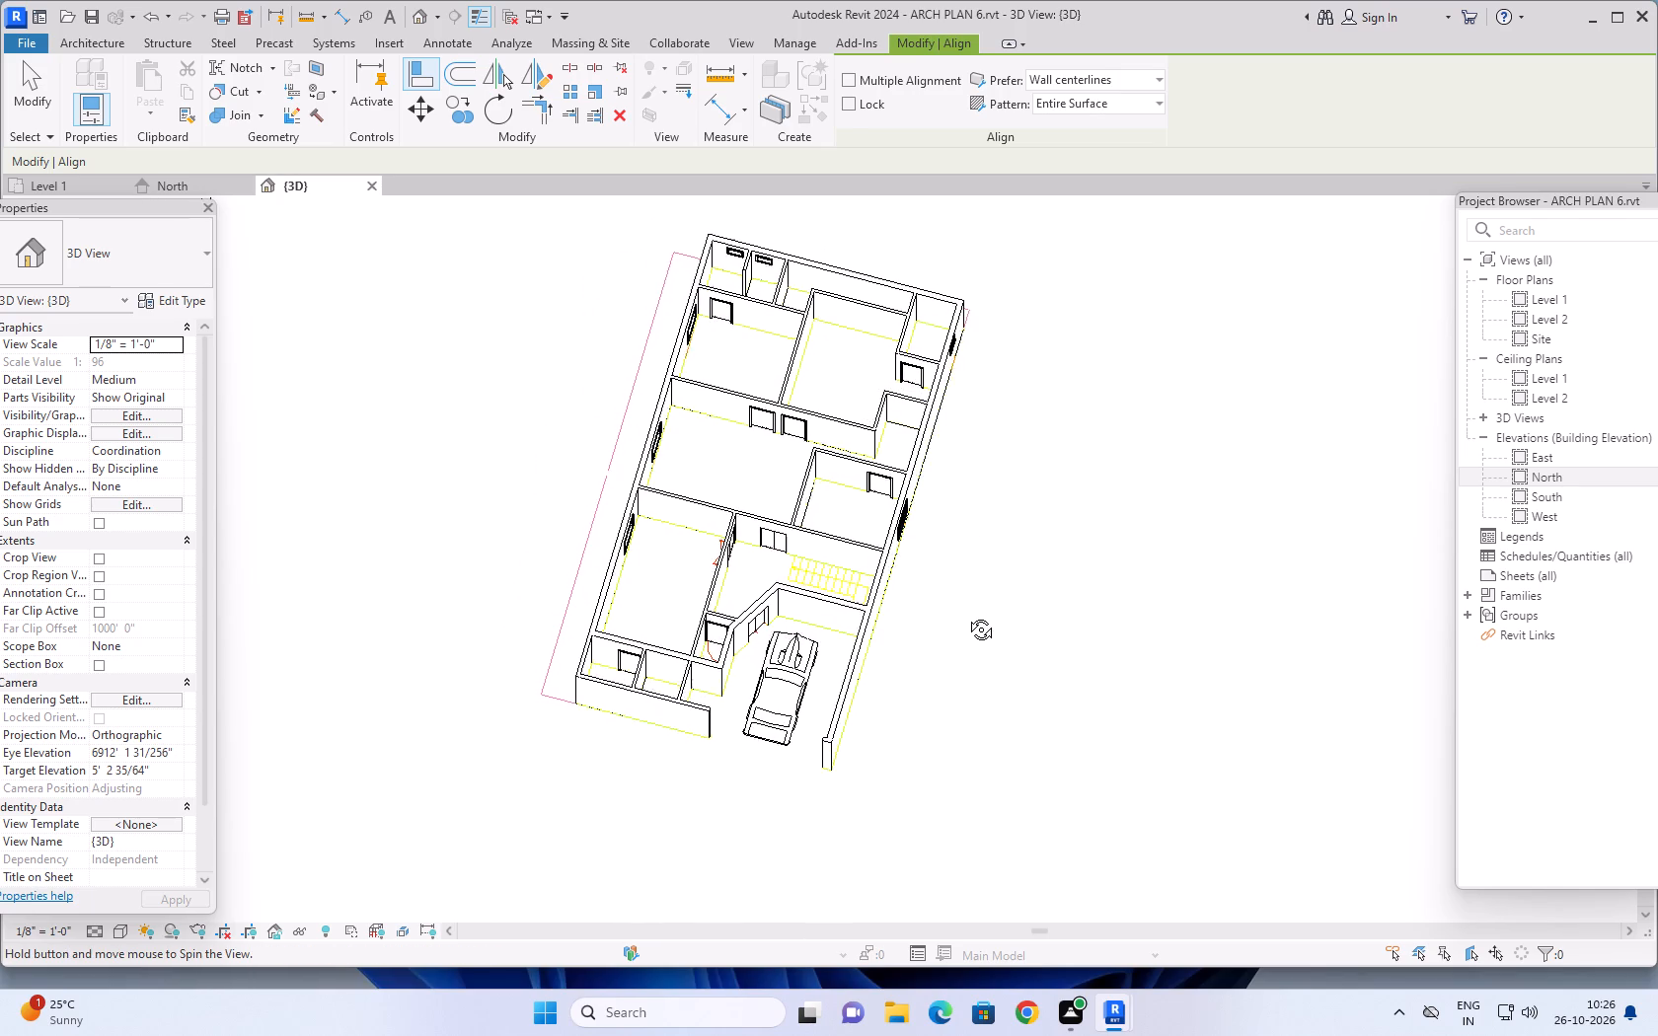
middle_click_drag(966, 615, 964, 621, "shift")
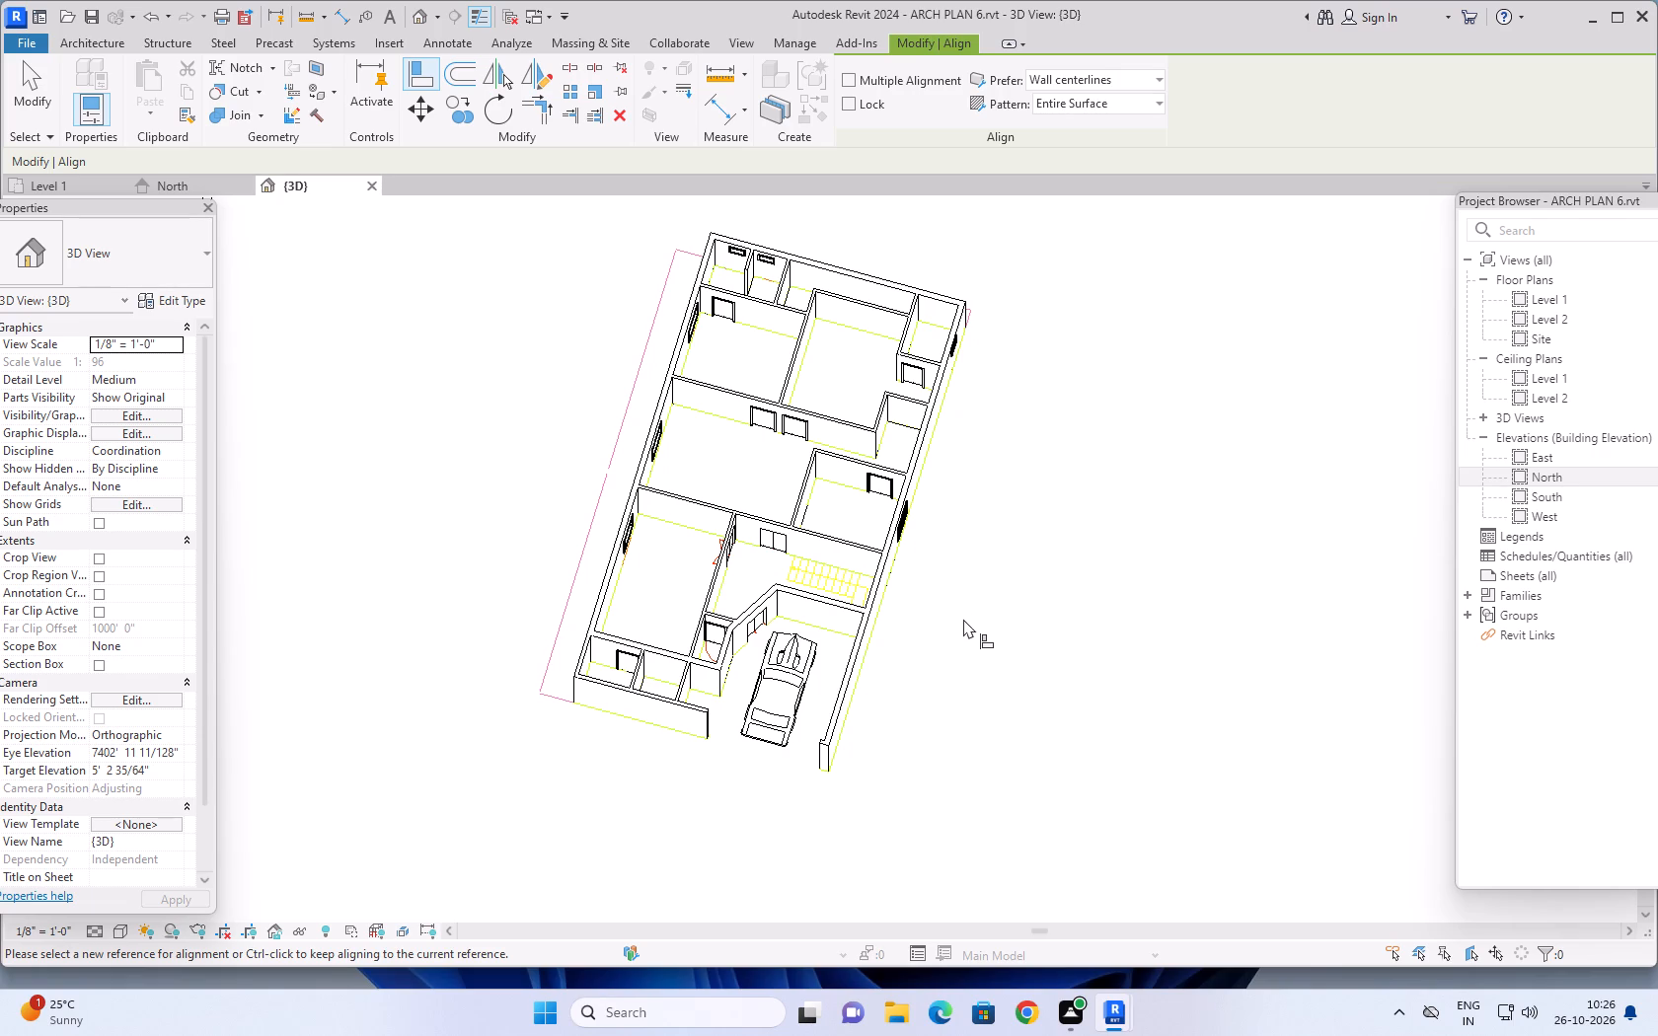
Return to the Level 1 floor plan and look over the stair, parking and drawing room area.
left_click(49, 189)
scroll(1033, 553, "down", 4)
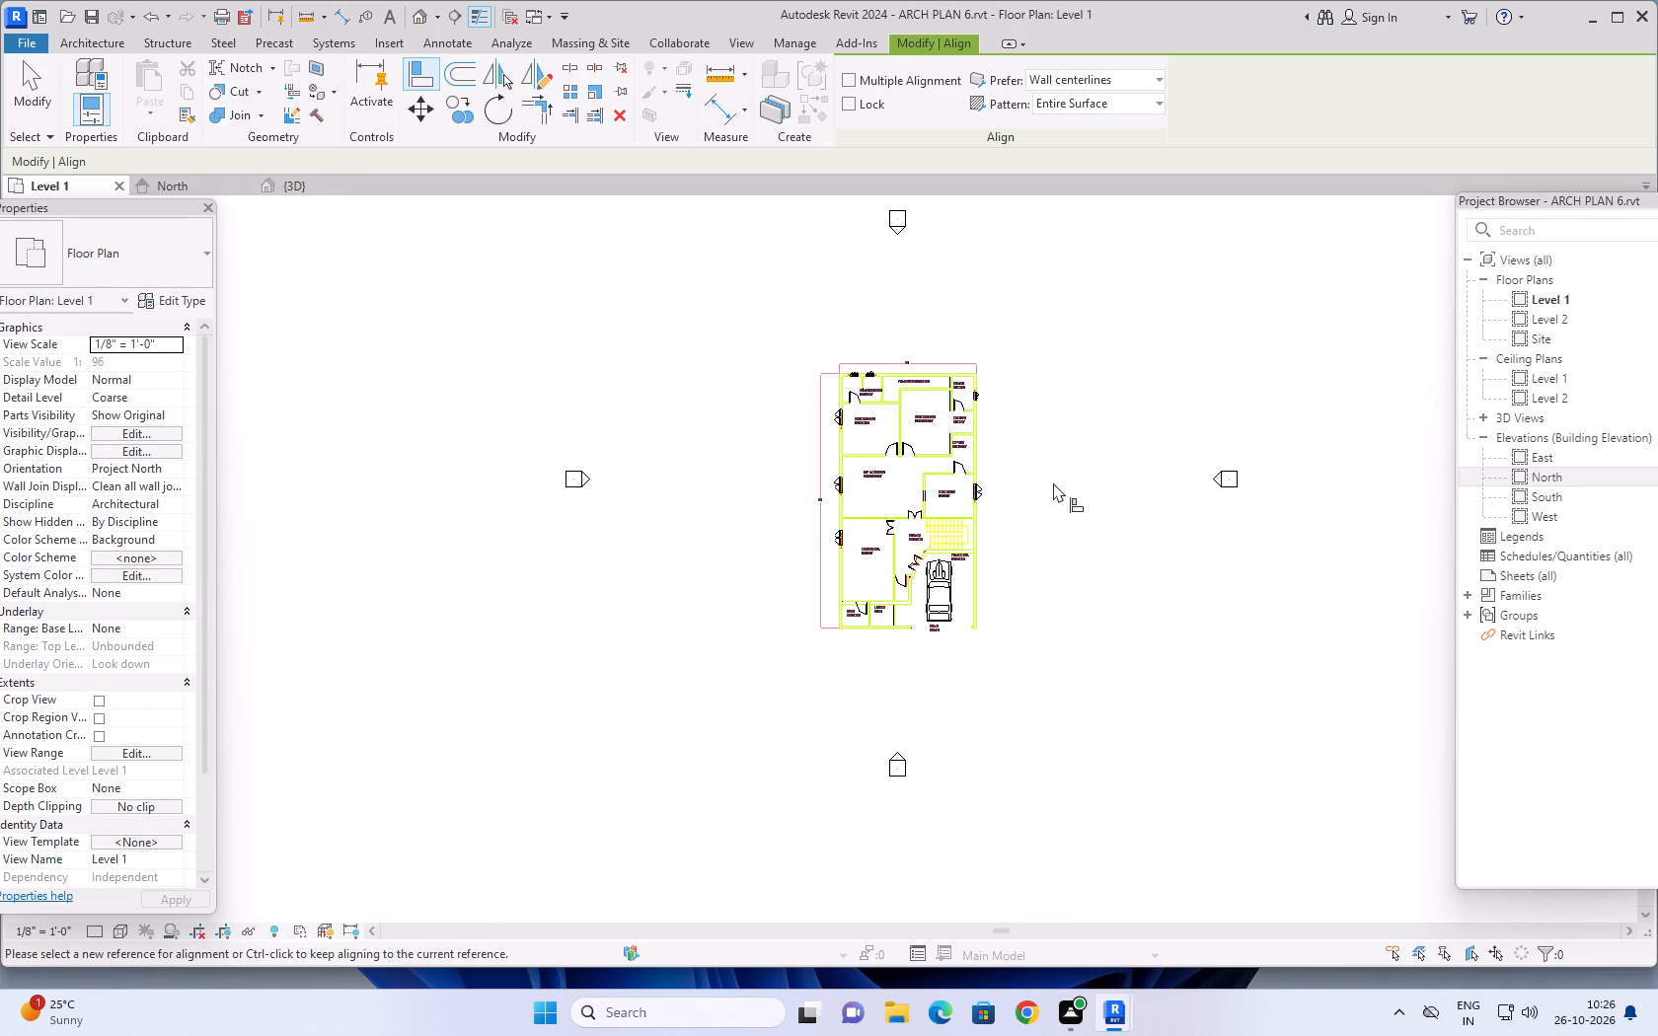
middle_click_drag(1059, 469, 1043, 482)
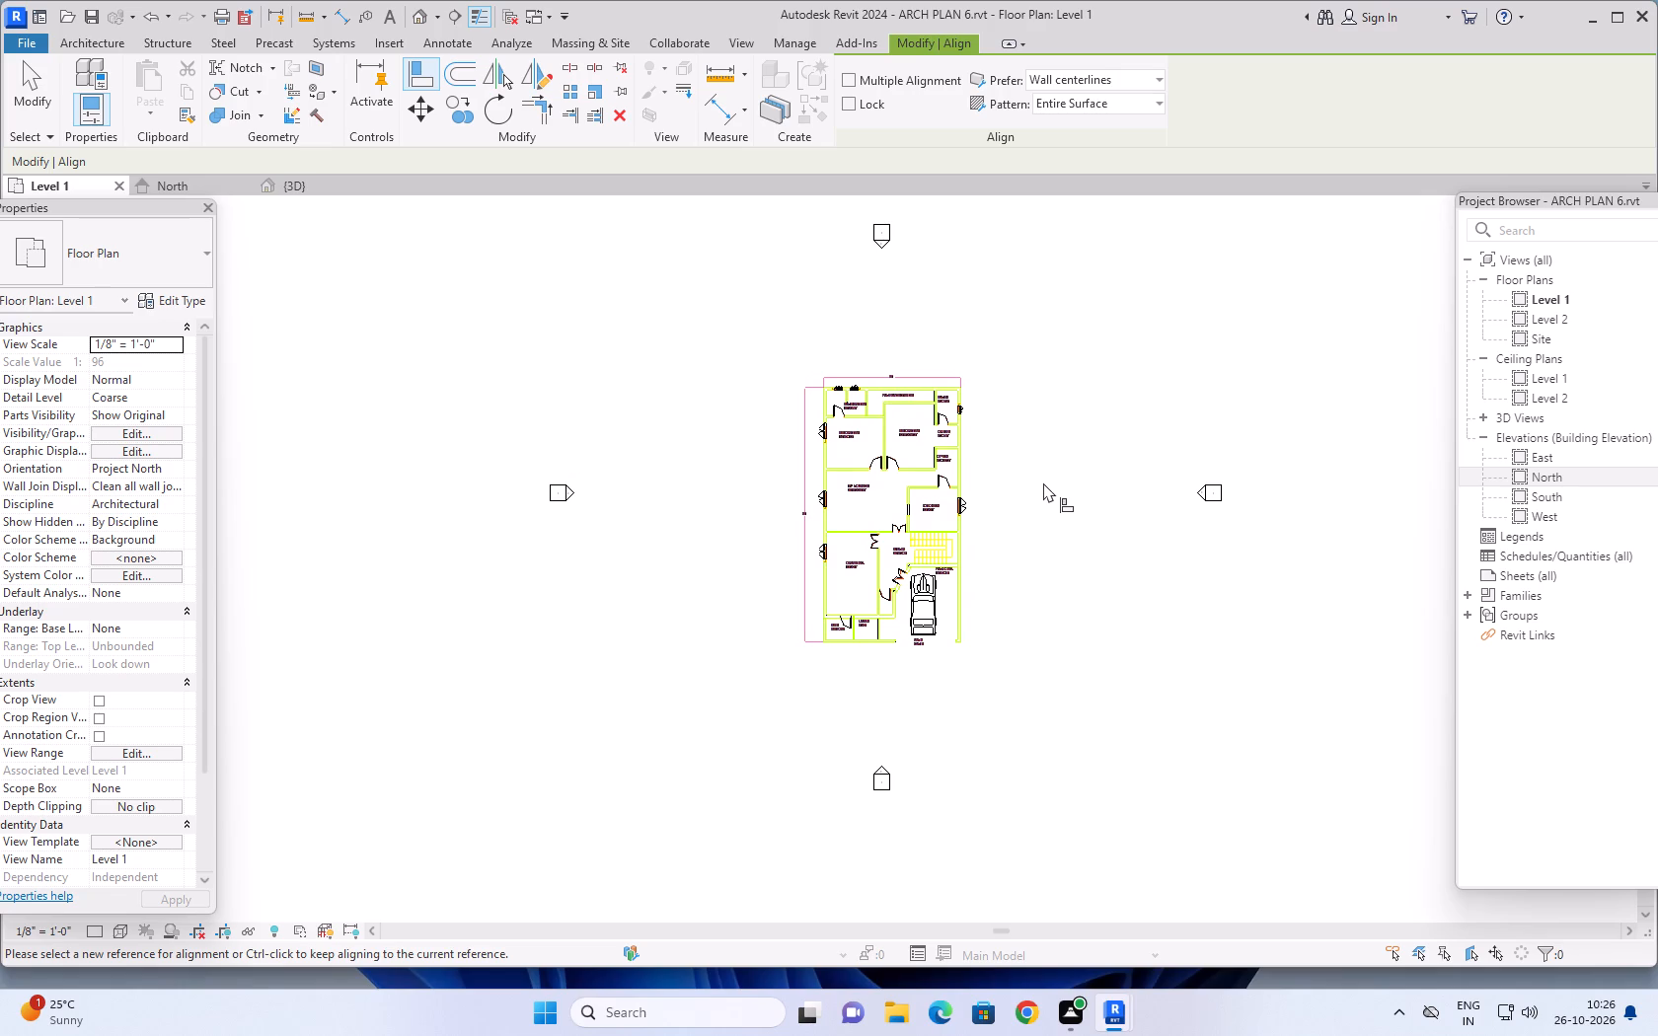
scroll(897, 648, "up", 5)
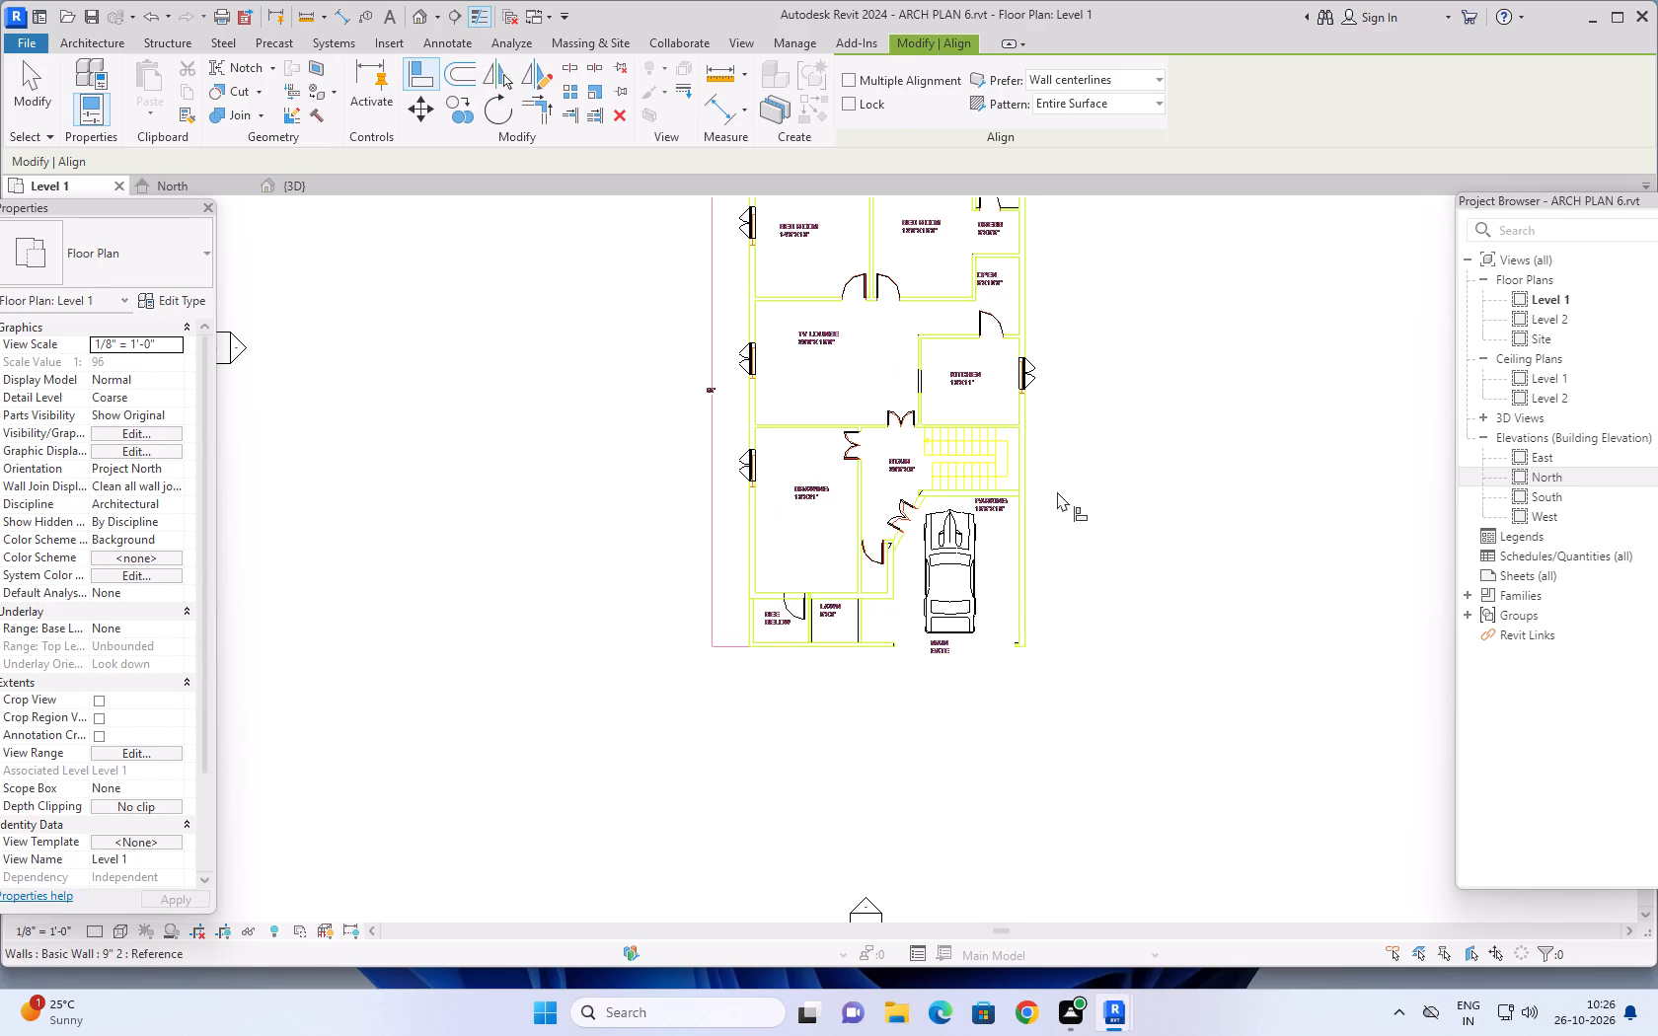
middle_click_drag(1081, 441, 1066, 449)
scroll(1080, 441, "up", 1)
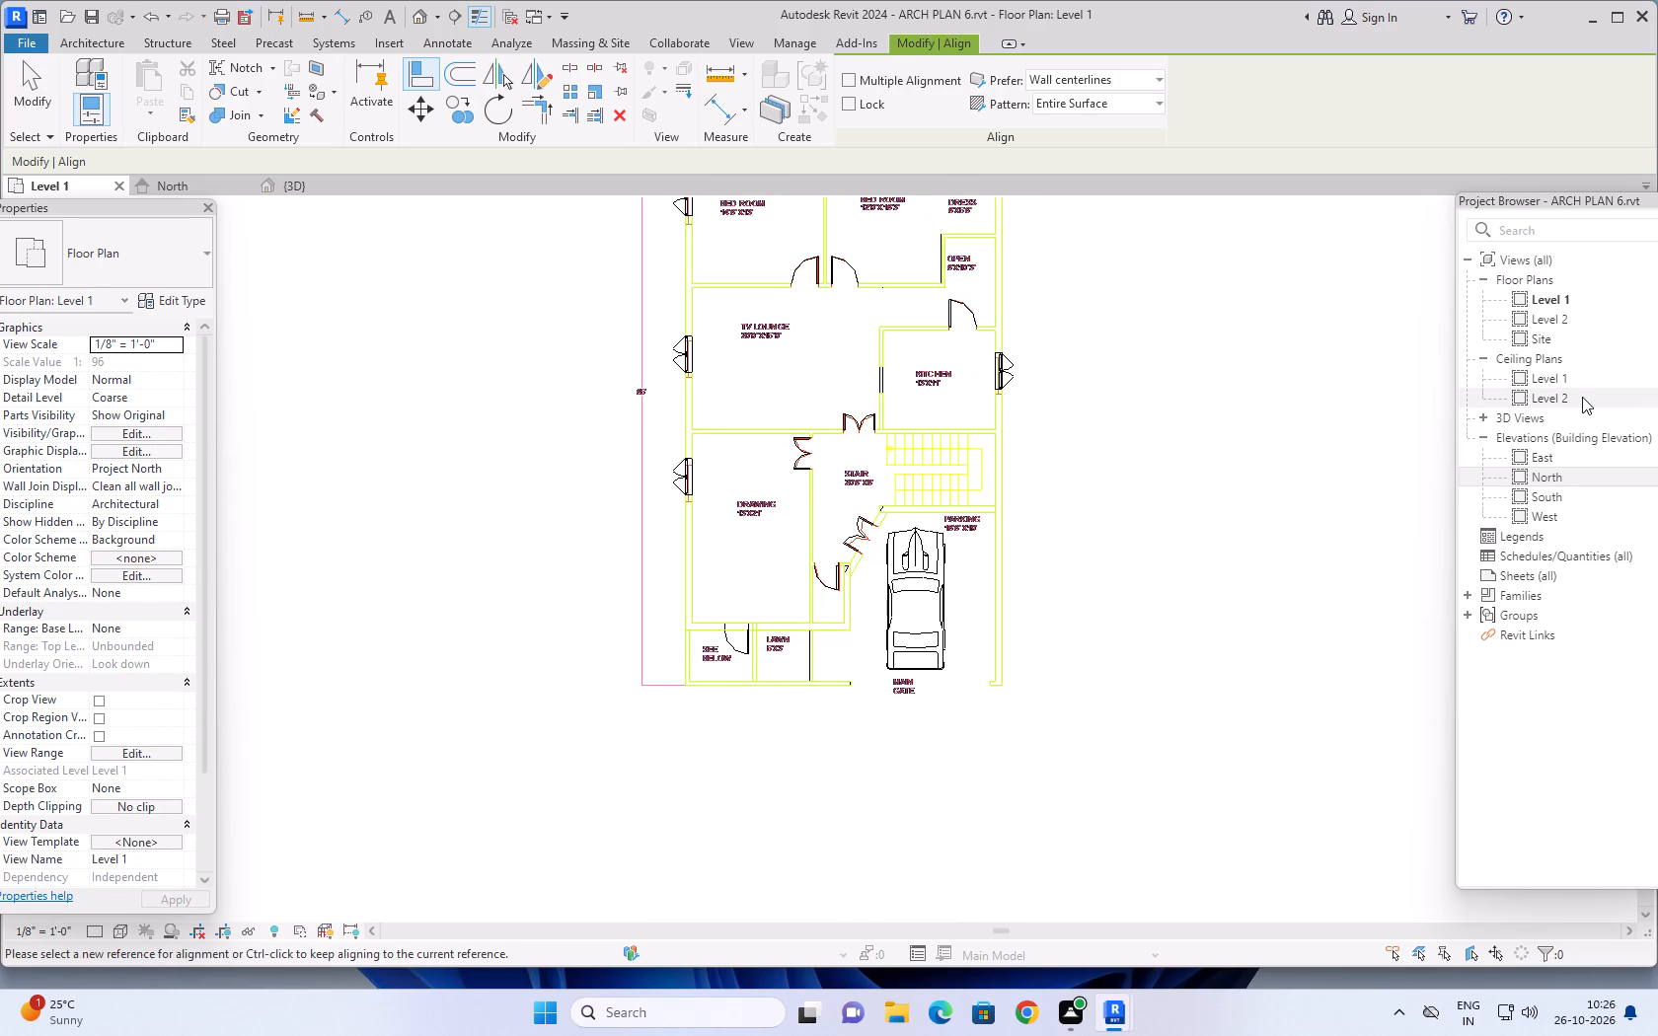
Look at the Level 2 ceiling plan and Level 2 floor plan, ending back in the full Level 1 floor plan.
double_click(1582, 397)
scroll(898, 493, "down", 1)
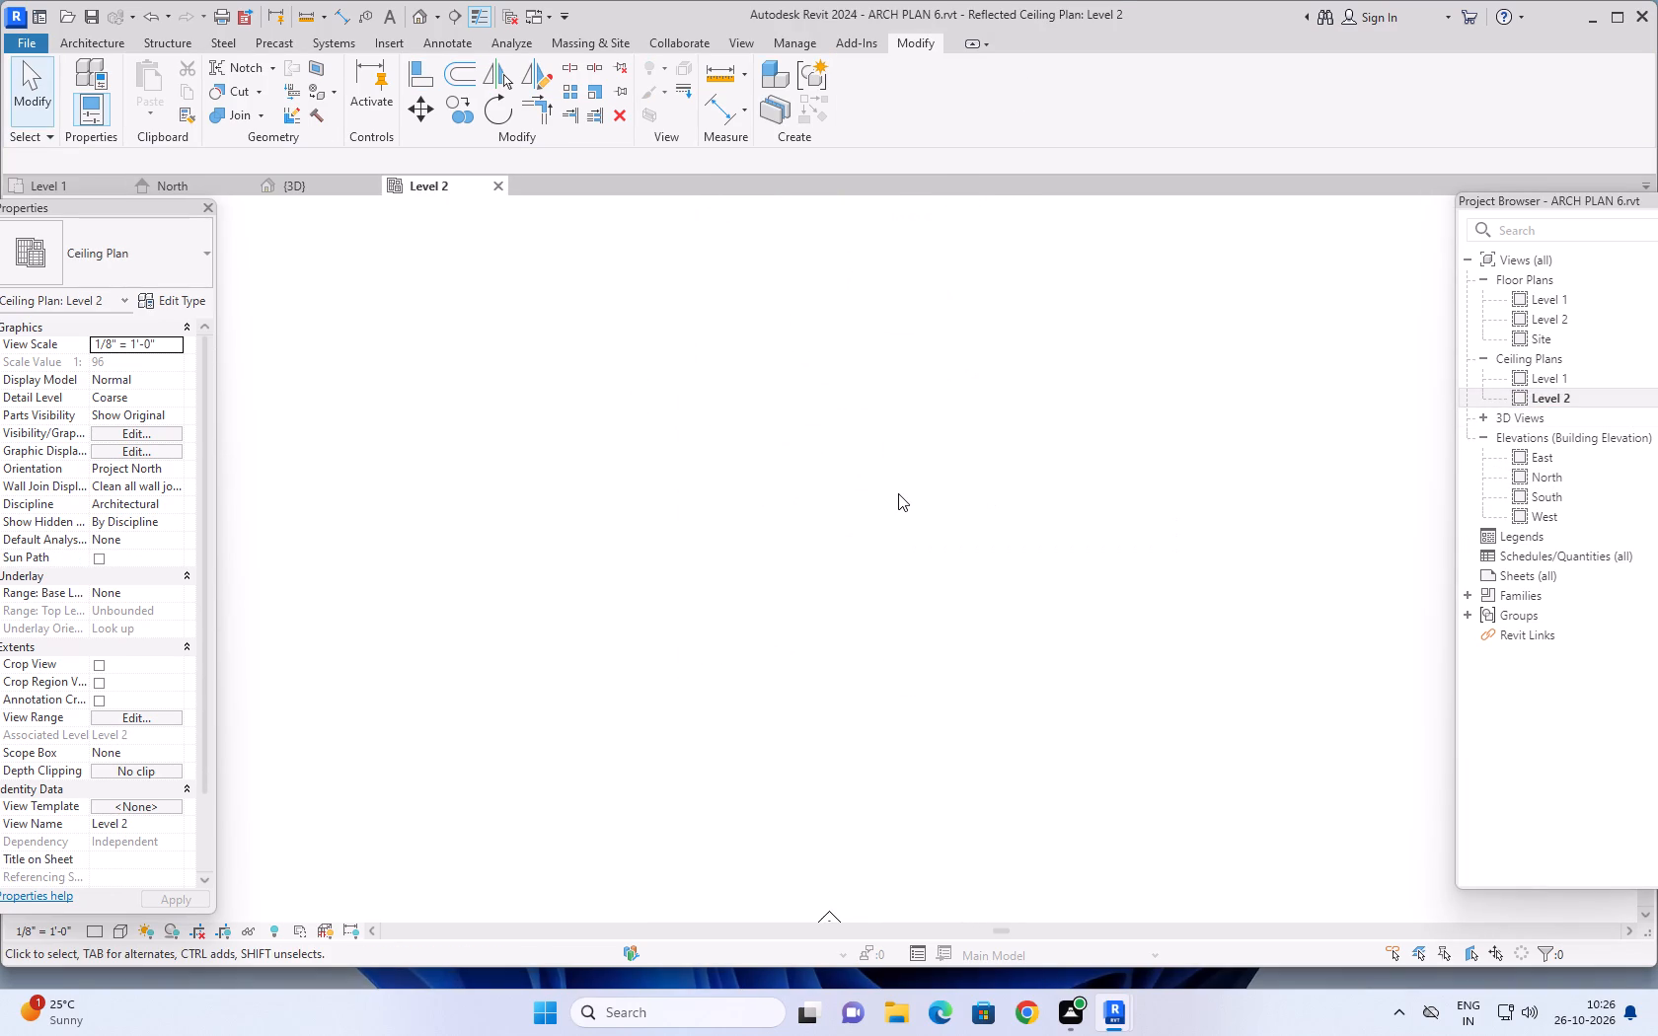
double_click(1547, 320)
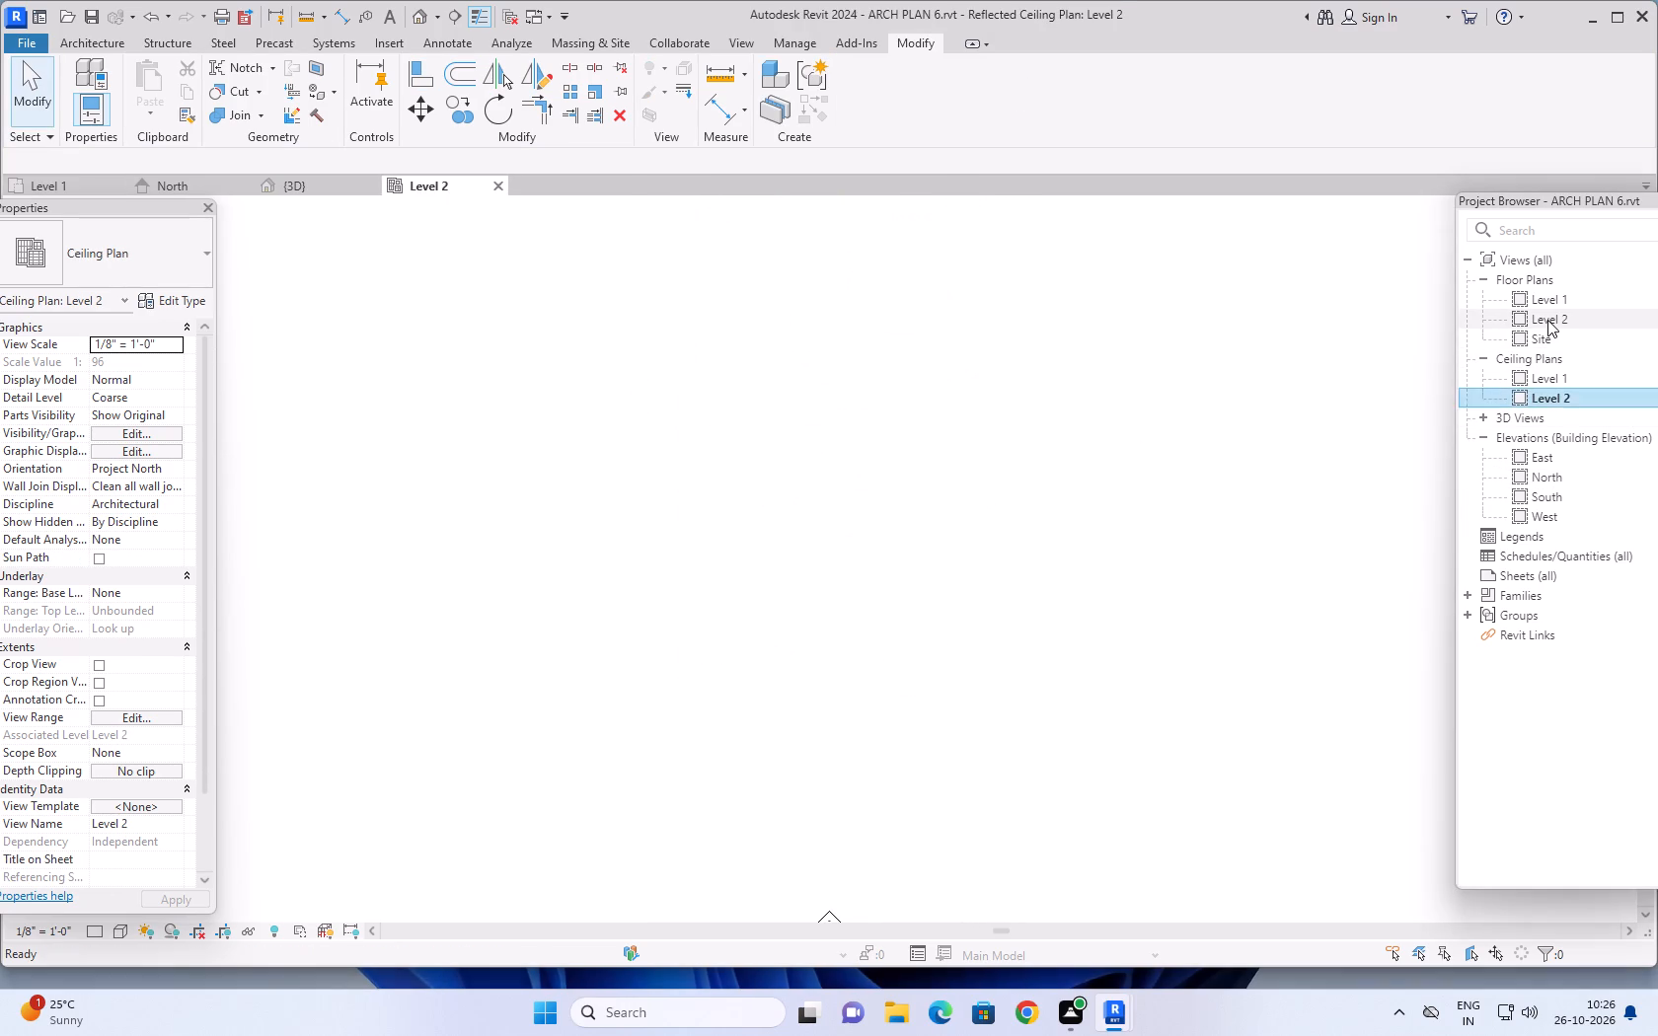
scroll(1090, 452, "down", 2)
middle_click_drag(1139, 416, 1043, 566)
double_click(1558, 297)
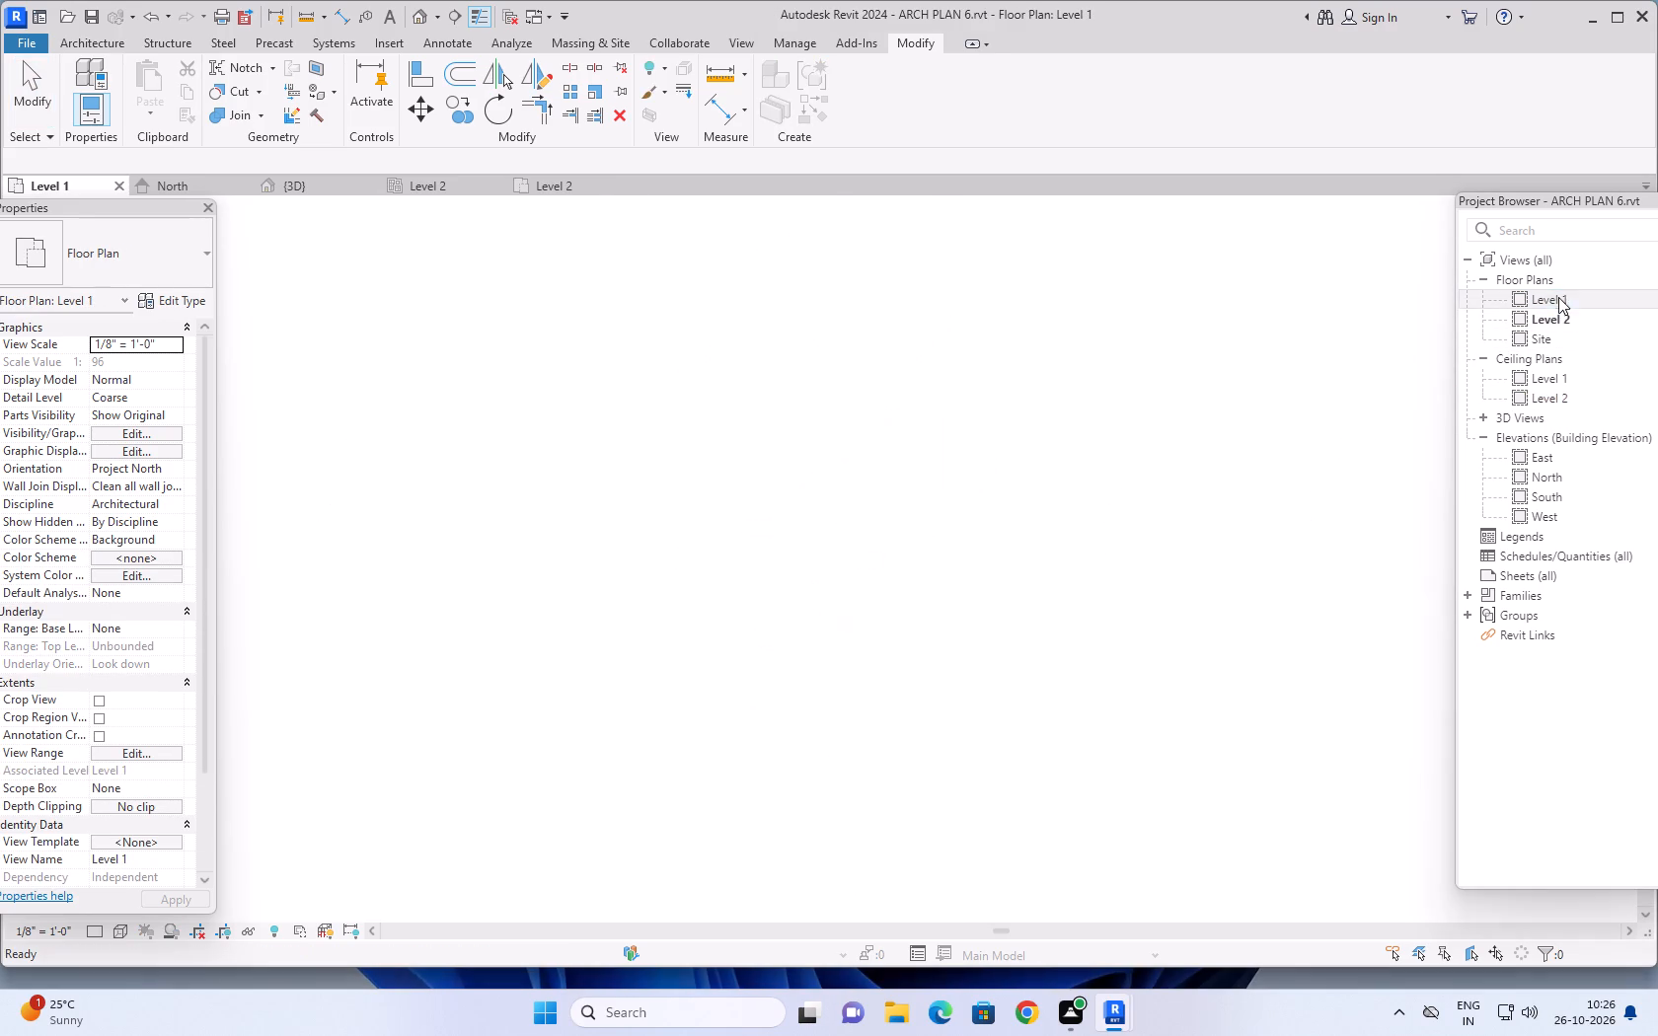
scroll(1162, 495, "down", 2)
middle_click_drag(1234, 433, 1135, 554)
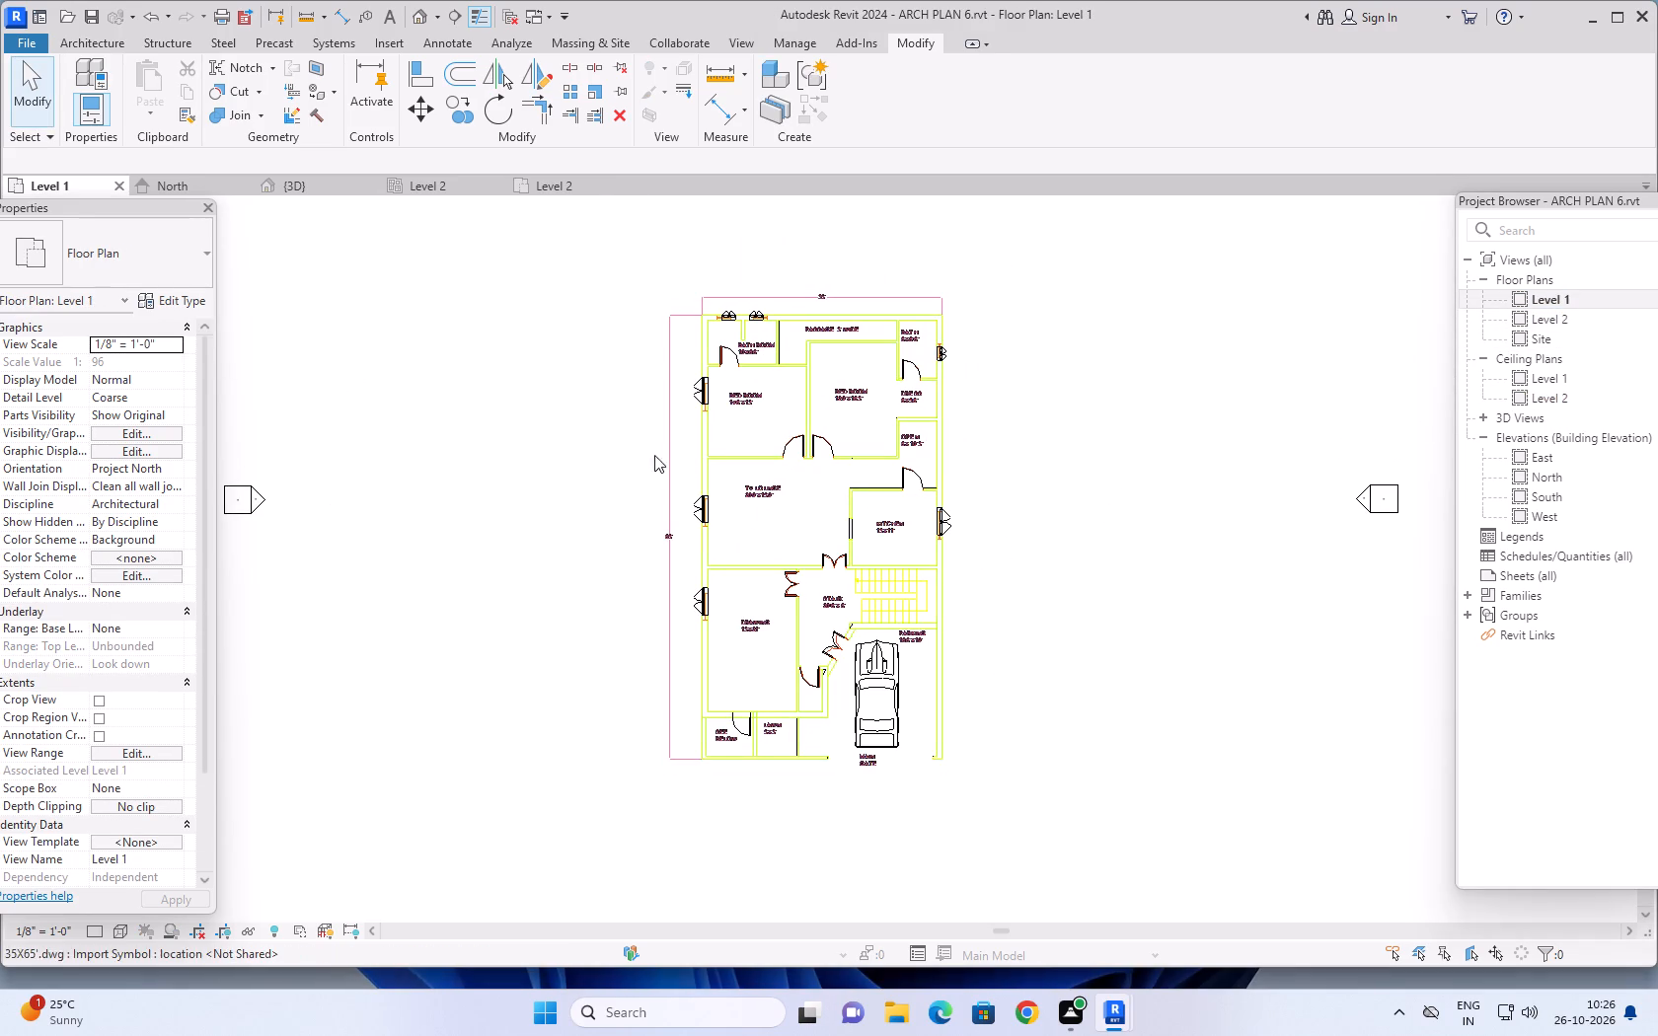
middle_click_drag(1059, 623, 1008, 650)
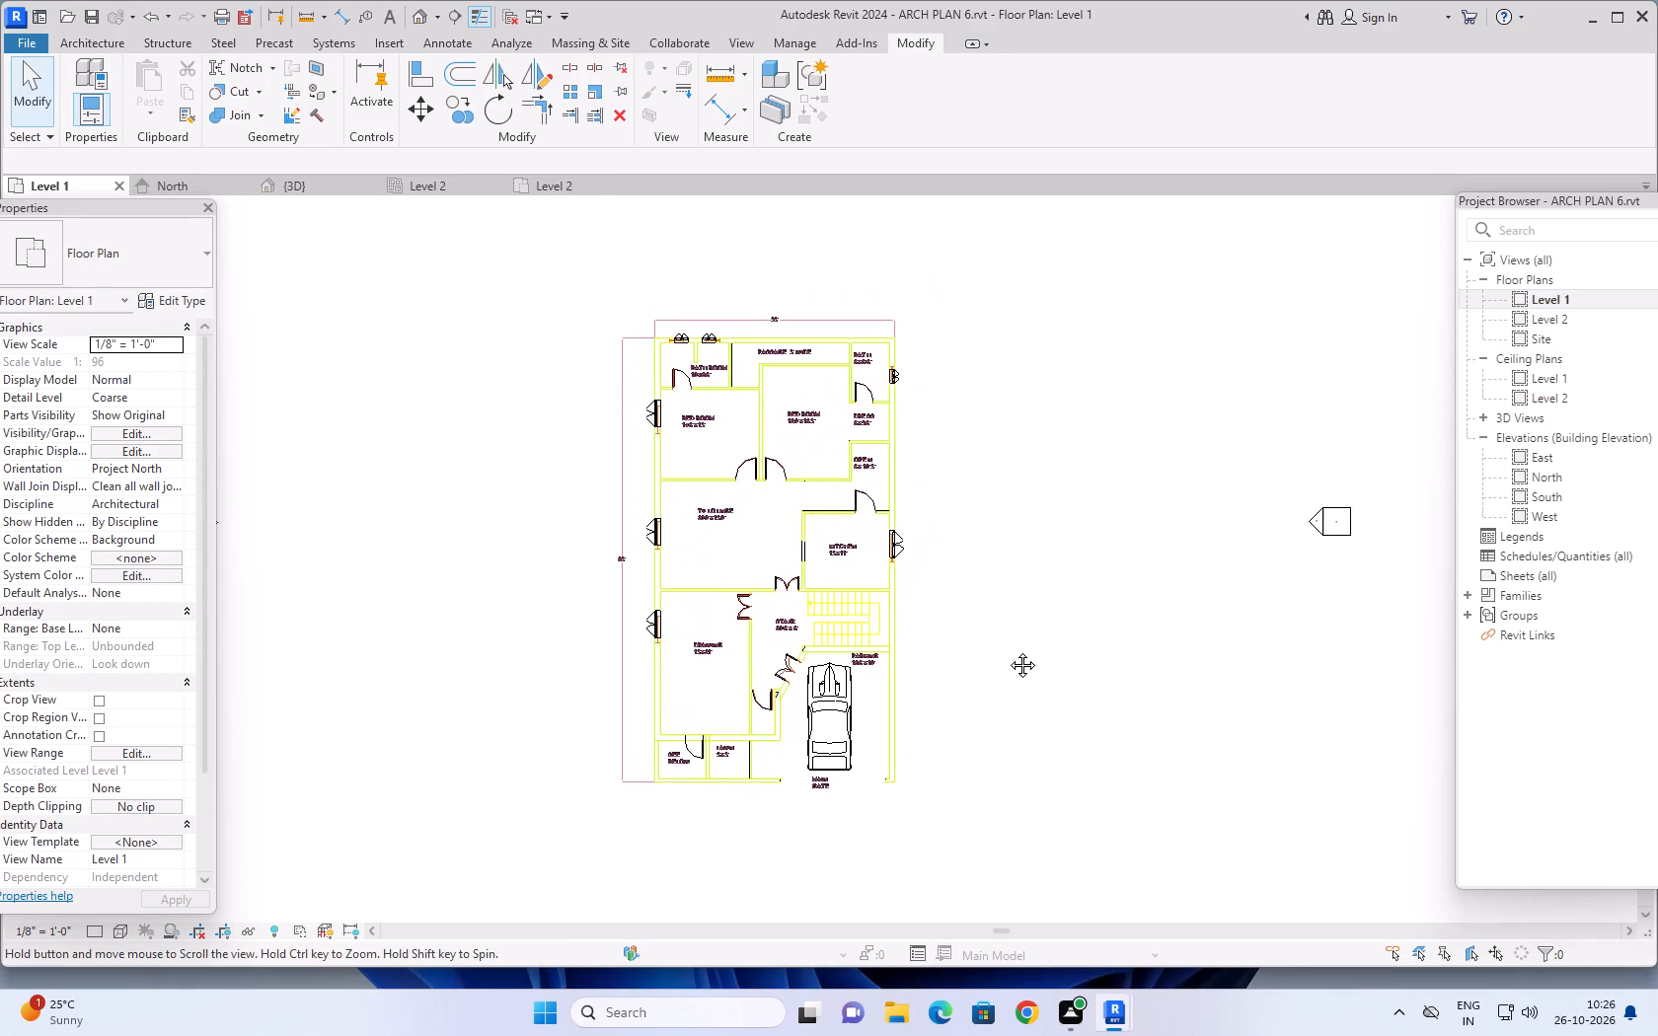
middle_click_drag(1008, 650, 995, 671)
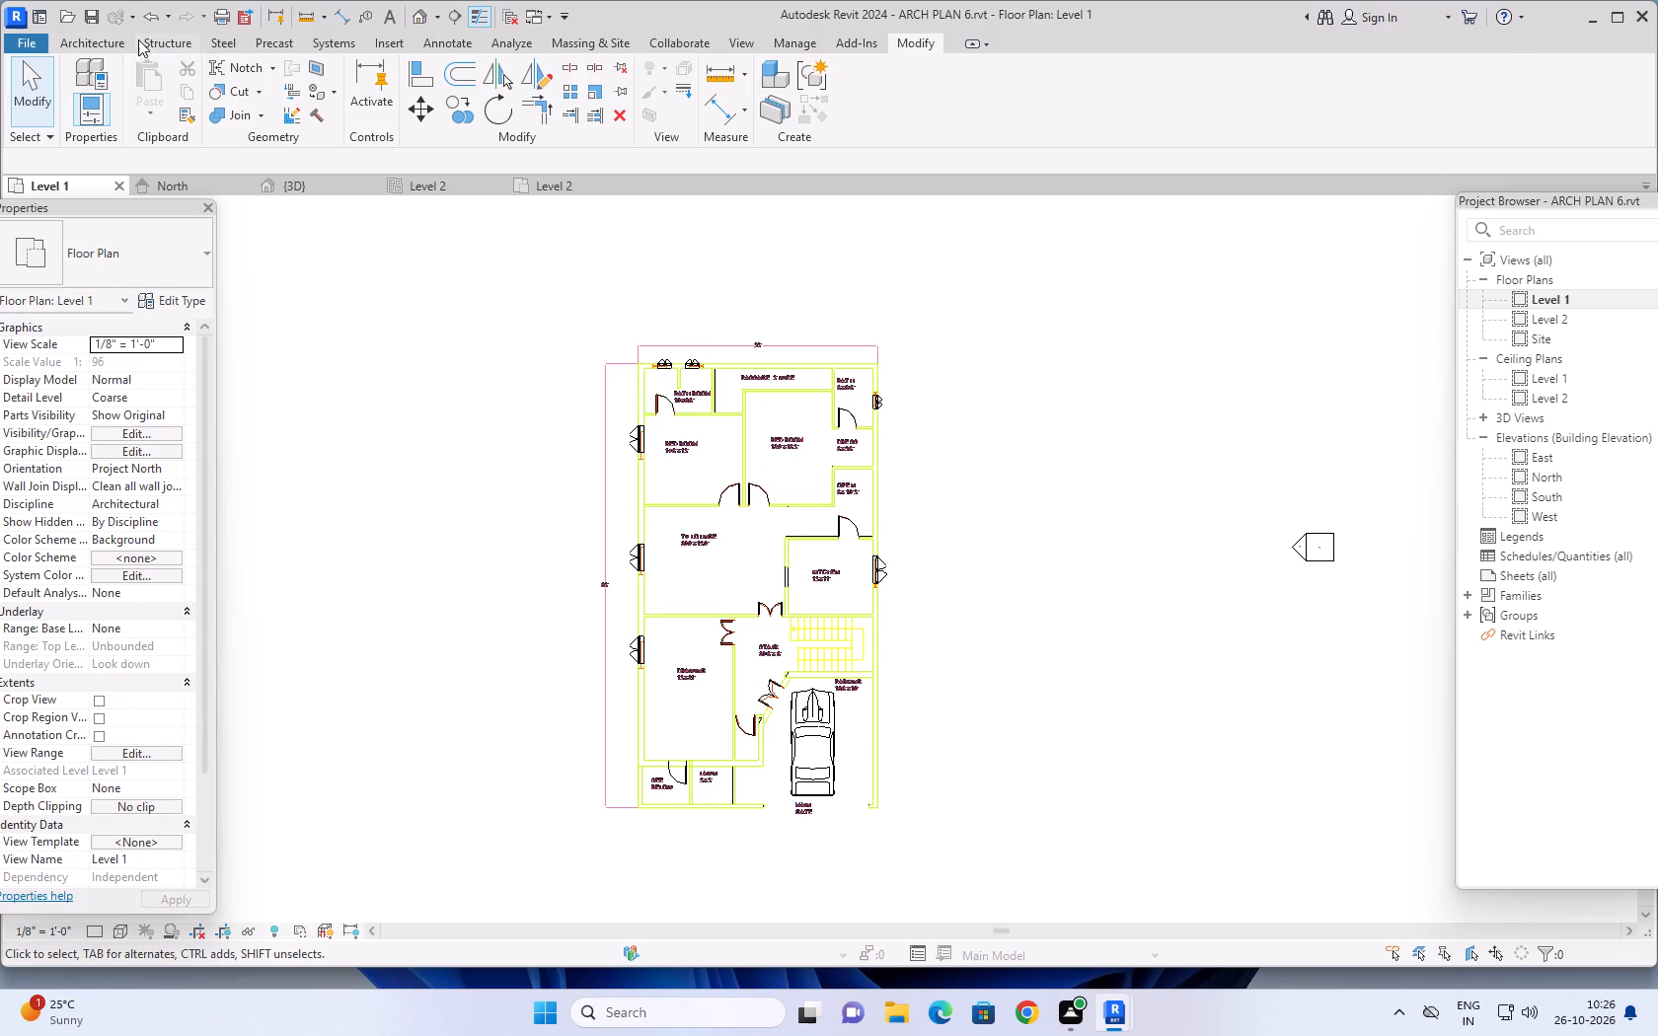
Start a sketched stair run and pick its boundary lines along the parking wall, the east exterior wall and the stair room's north wall.
left_click(106, 37)
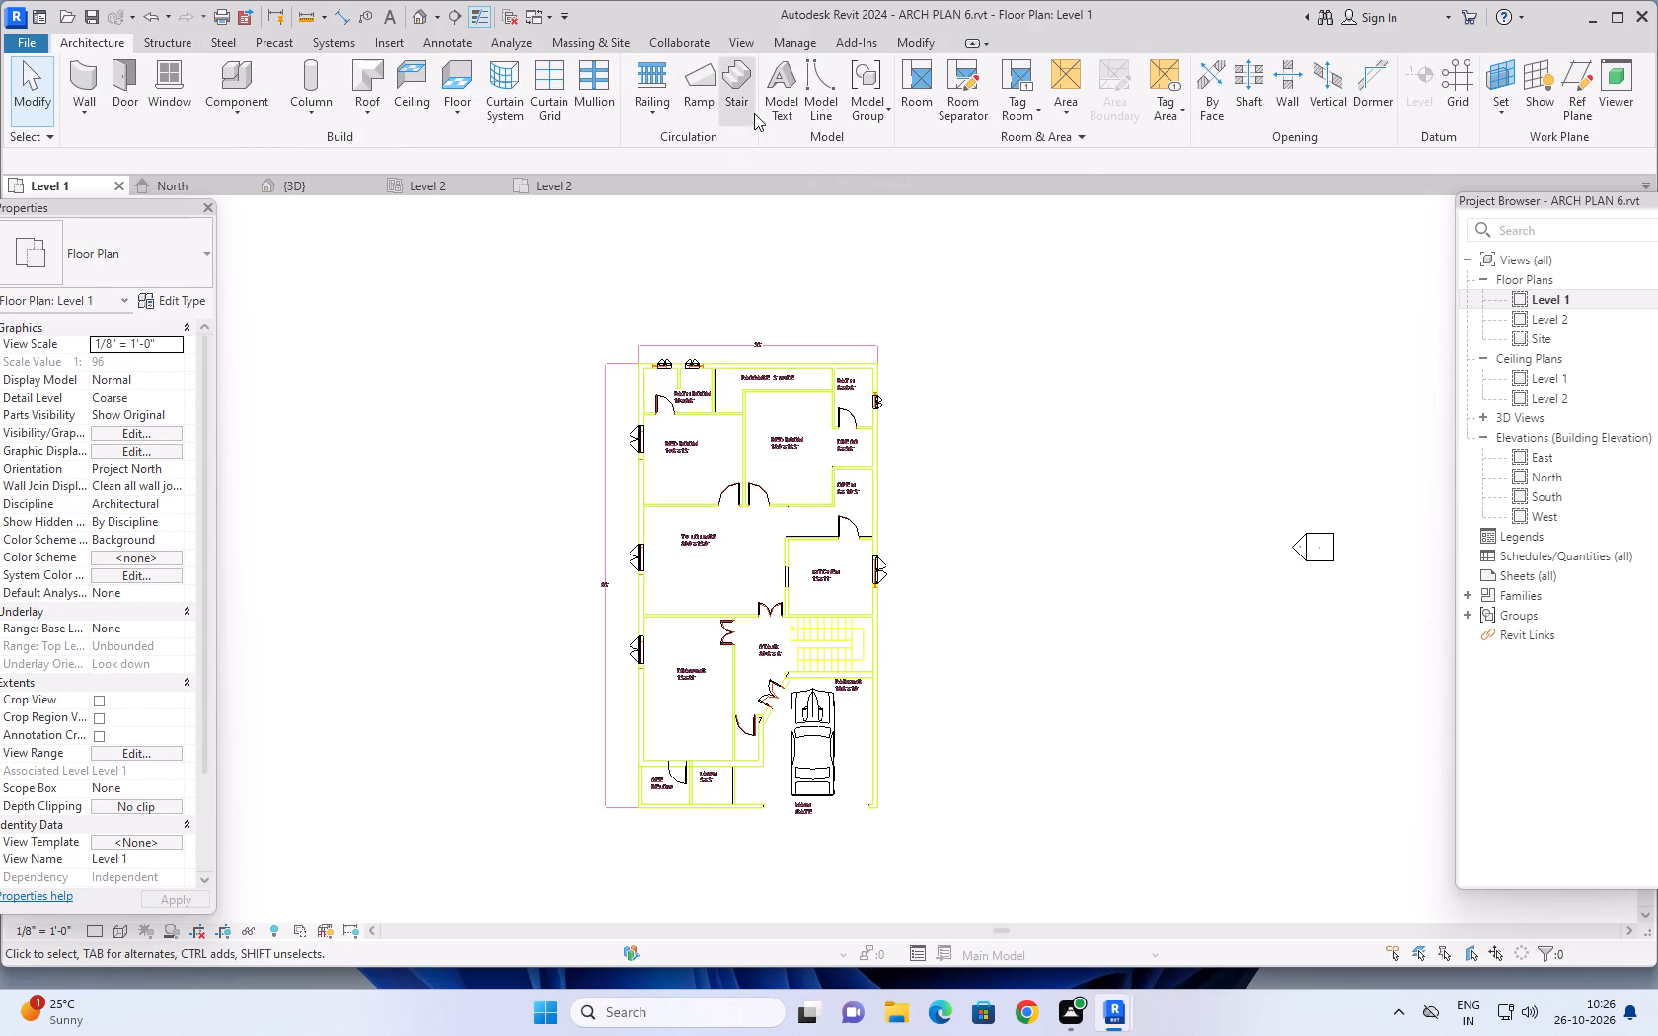
left_click(739, 81)
left_click(962, 87)
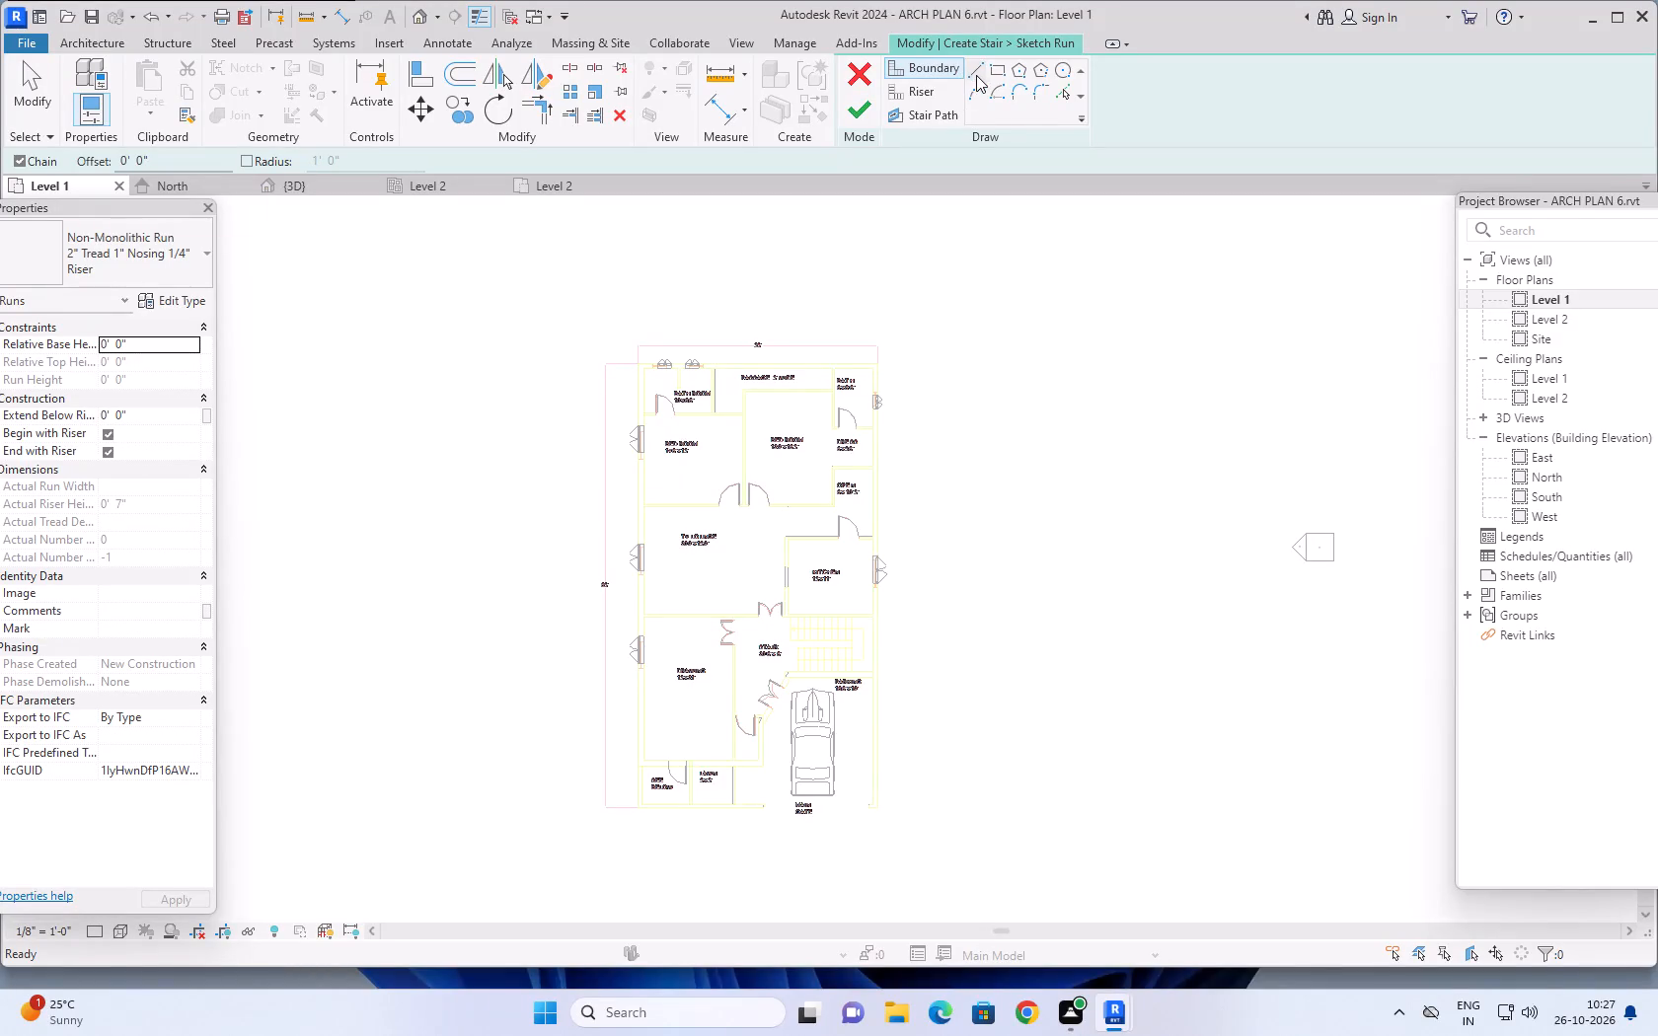
left_click(1066, 87)
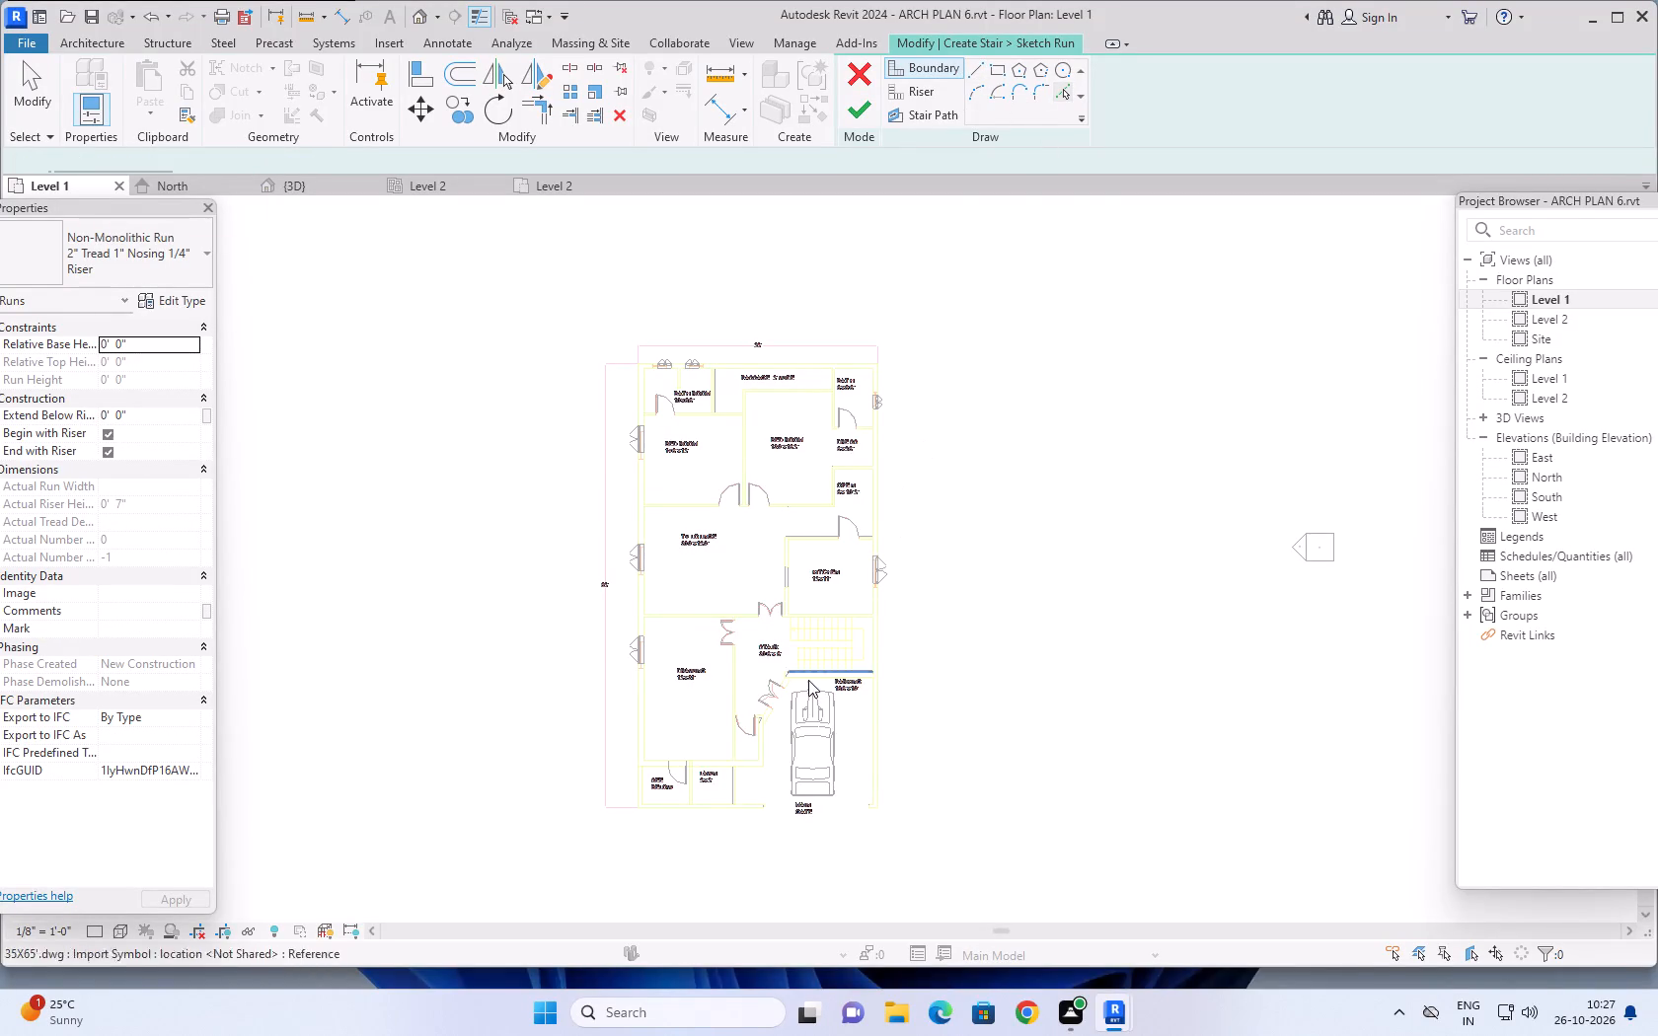
scroll(806, 682, "up", 12)
left_click(808, 627)
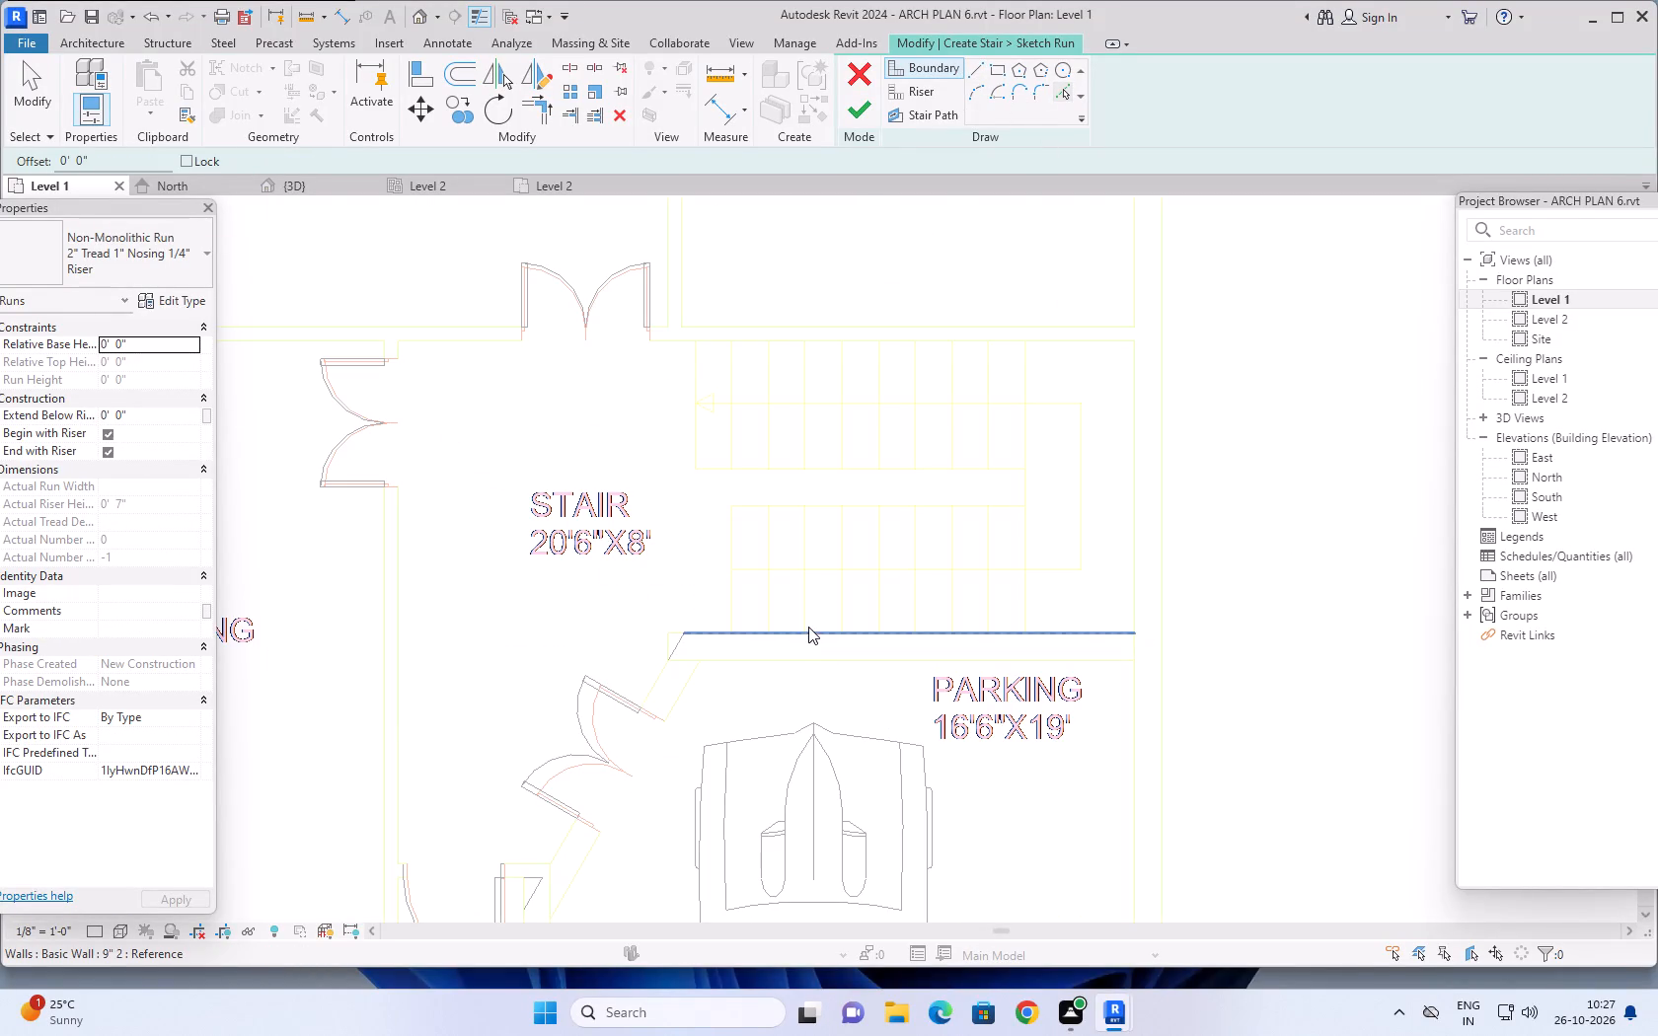
left_click(1130, 467)
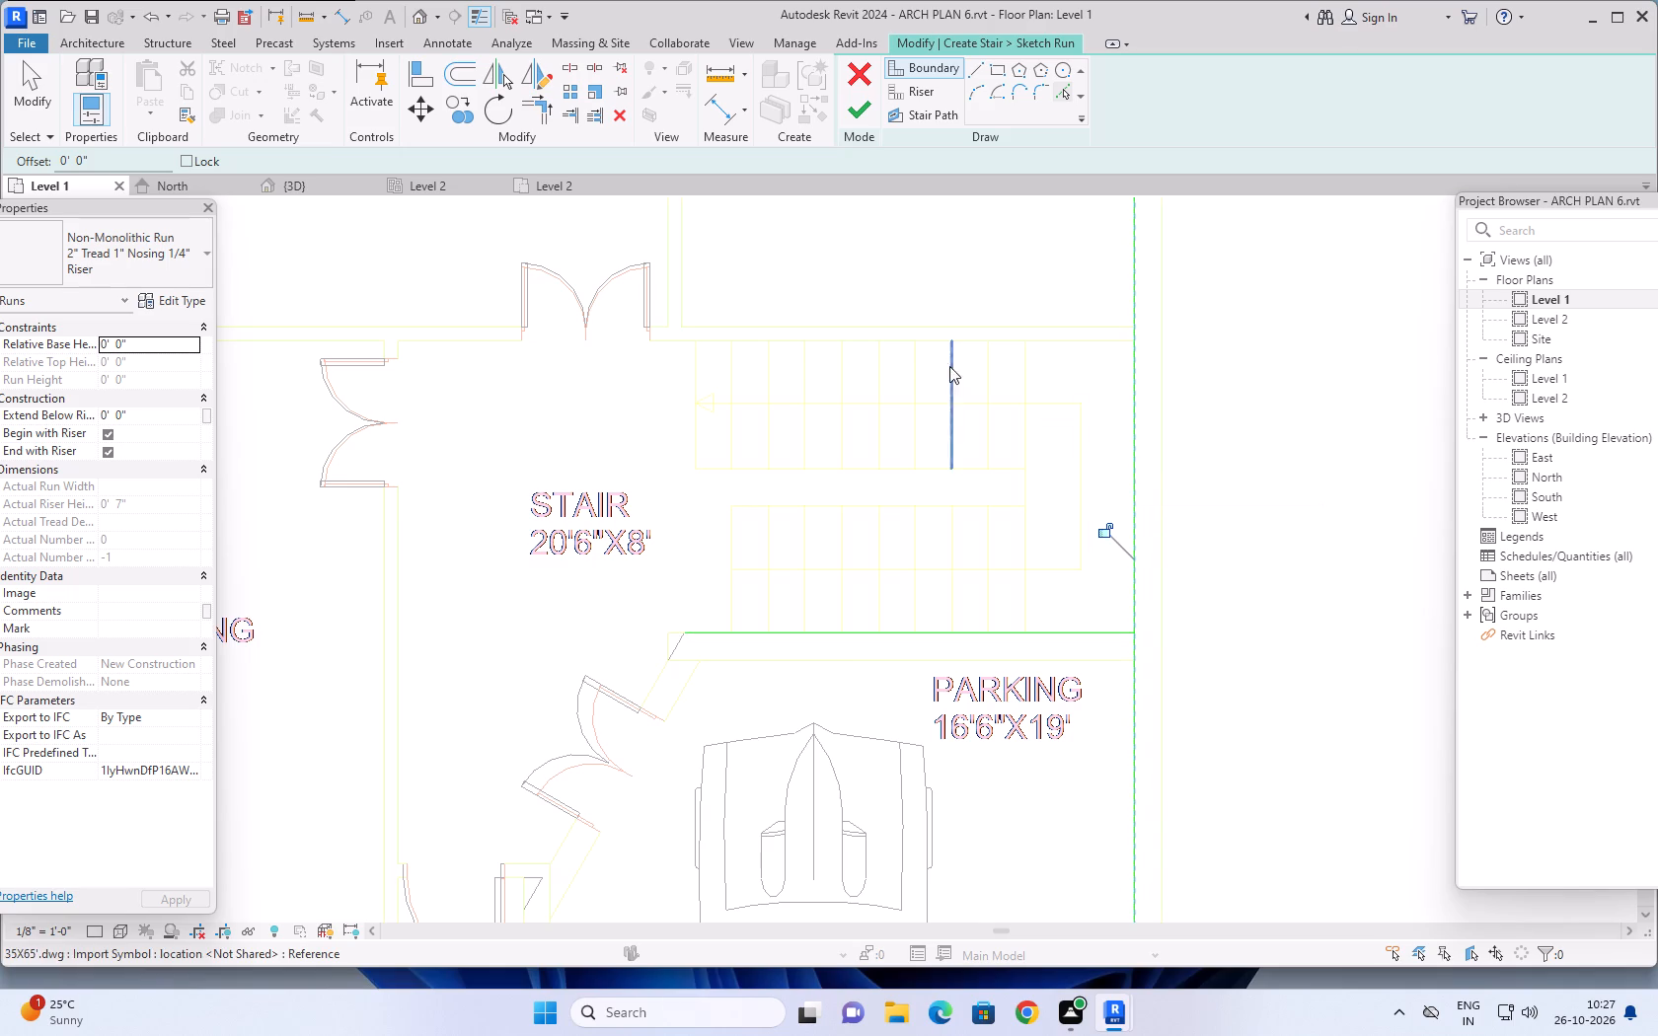
left_click(928, 345)
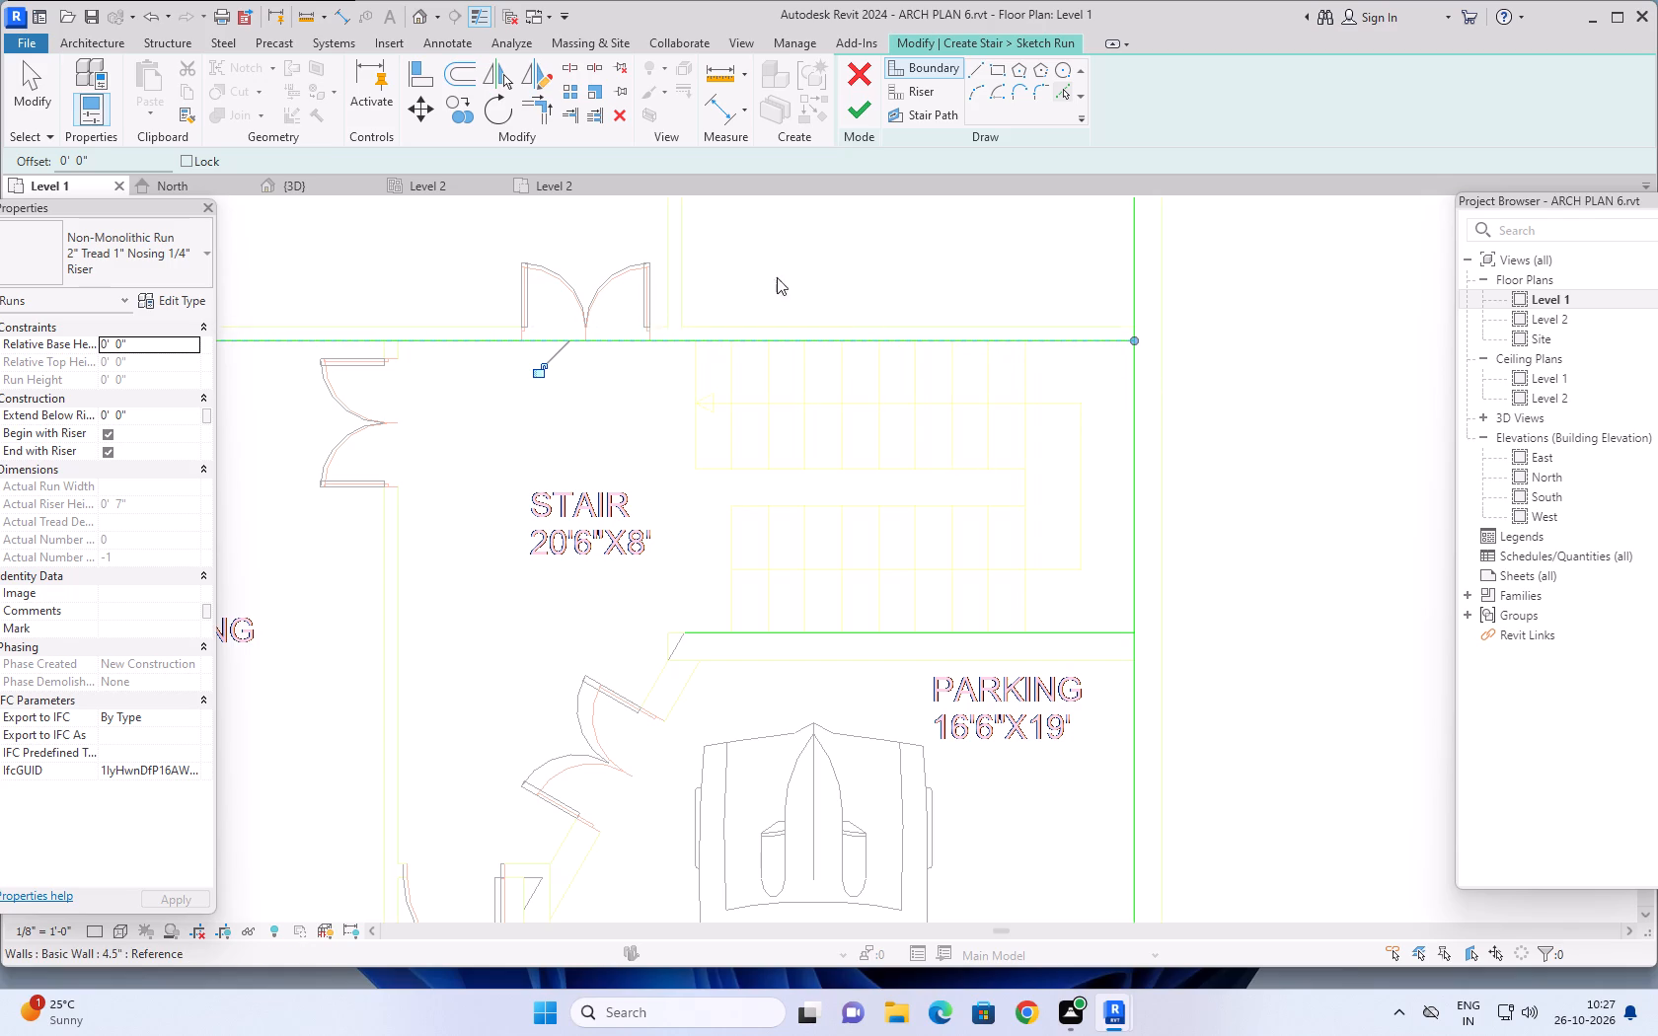
Examine the picked stair boundary lines against the stair flights and landing shown in the DWG.
scroll(908, 412, "down", 5)
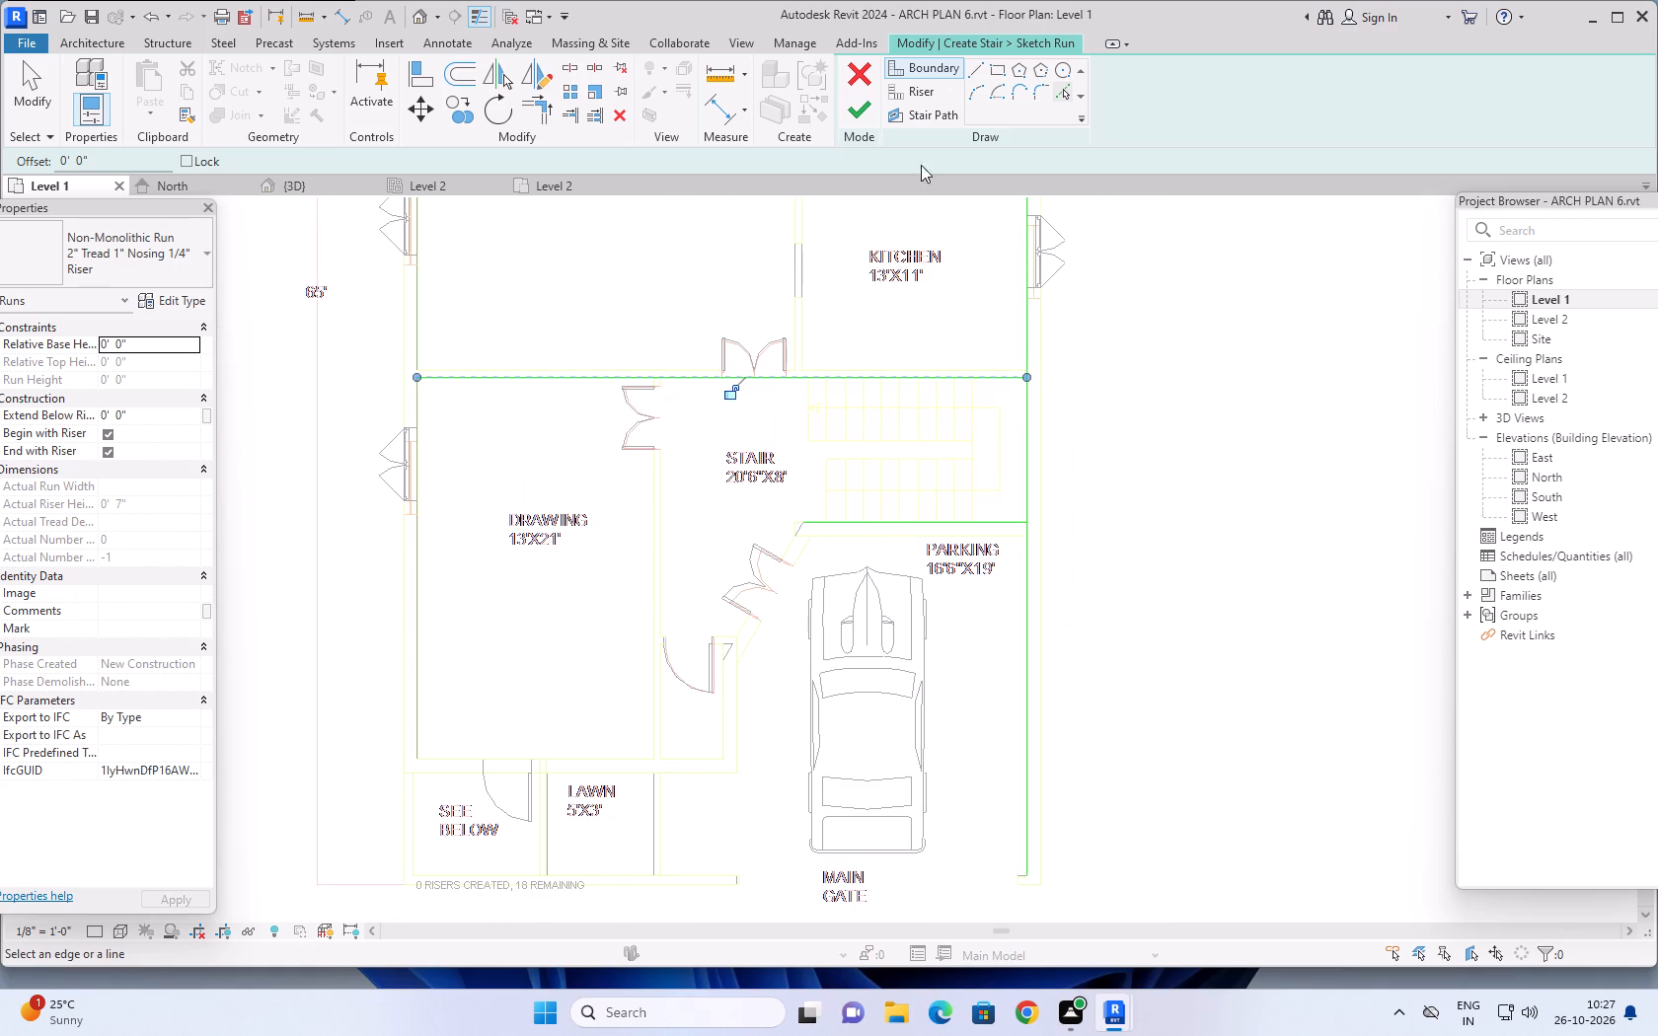
scroll(824, 481, "up", 10)
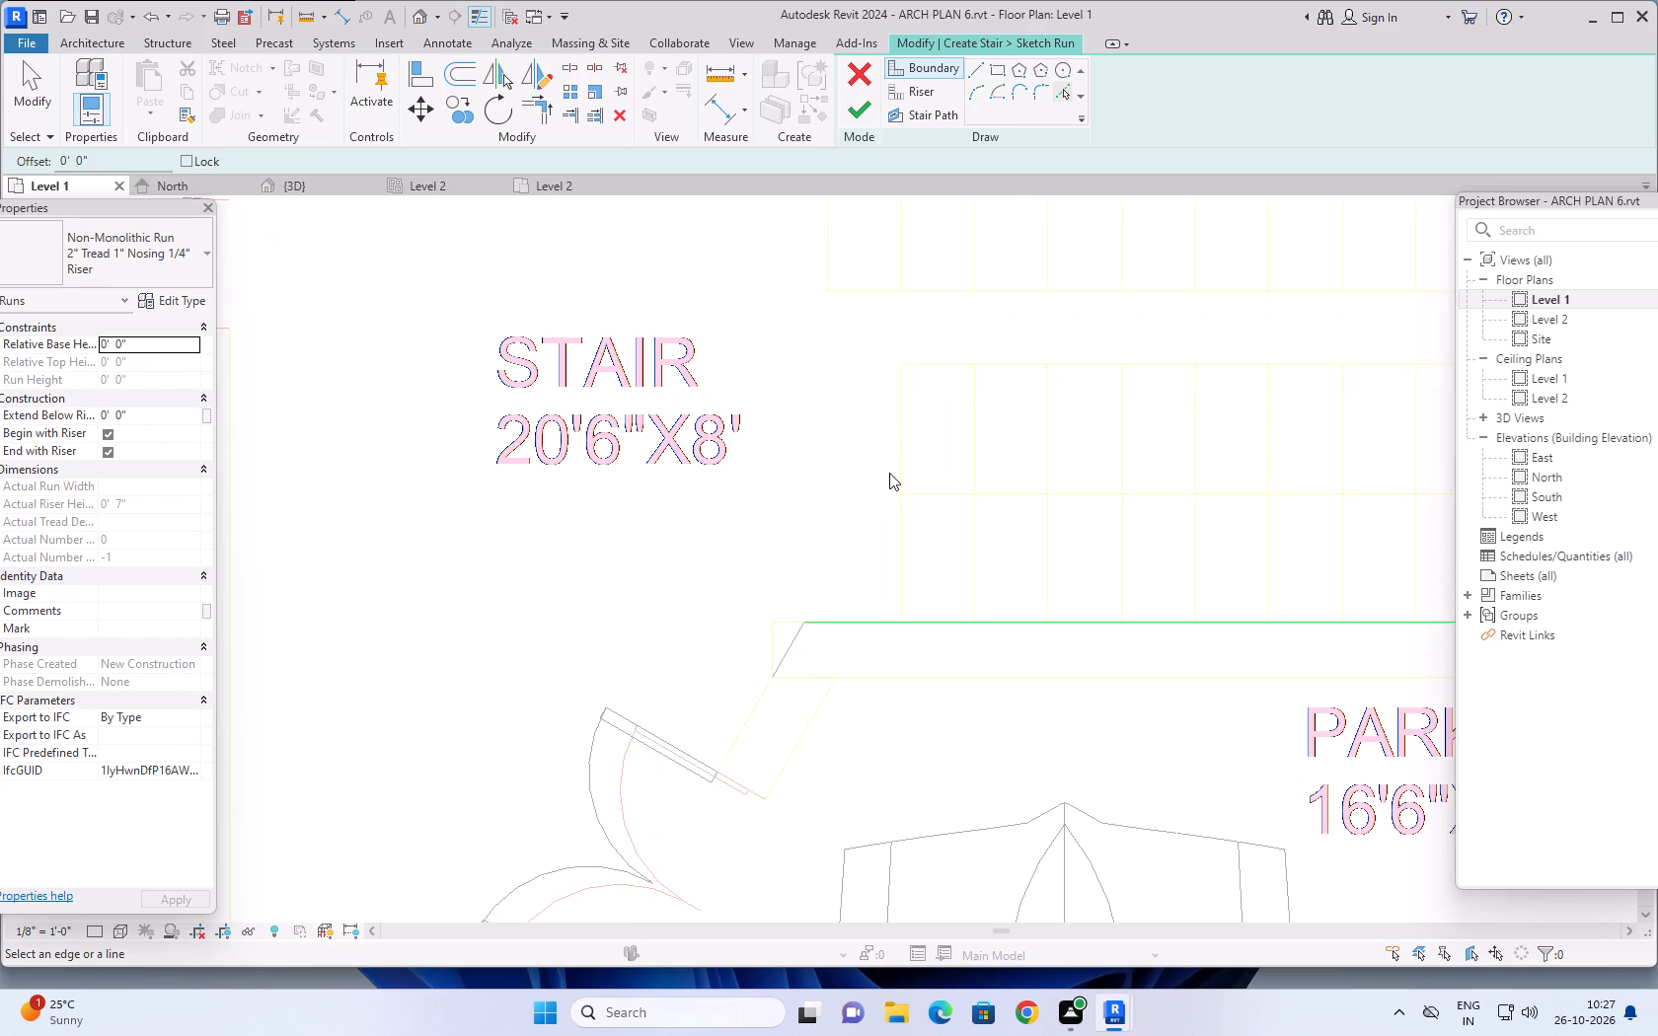
scroll(1004, 412, "down", 10)
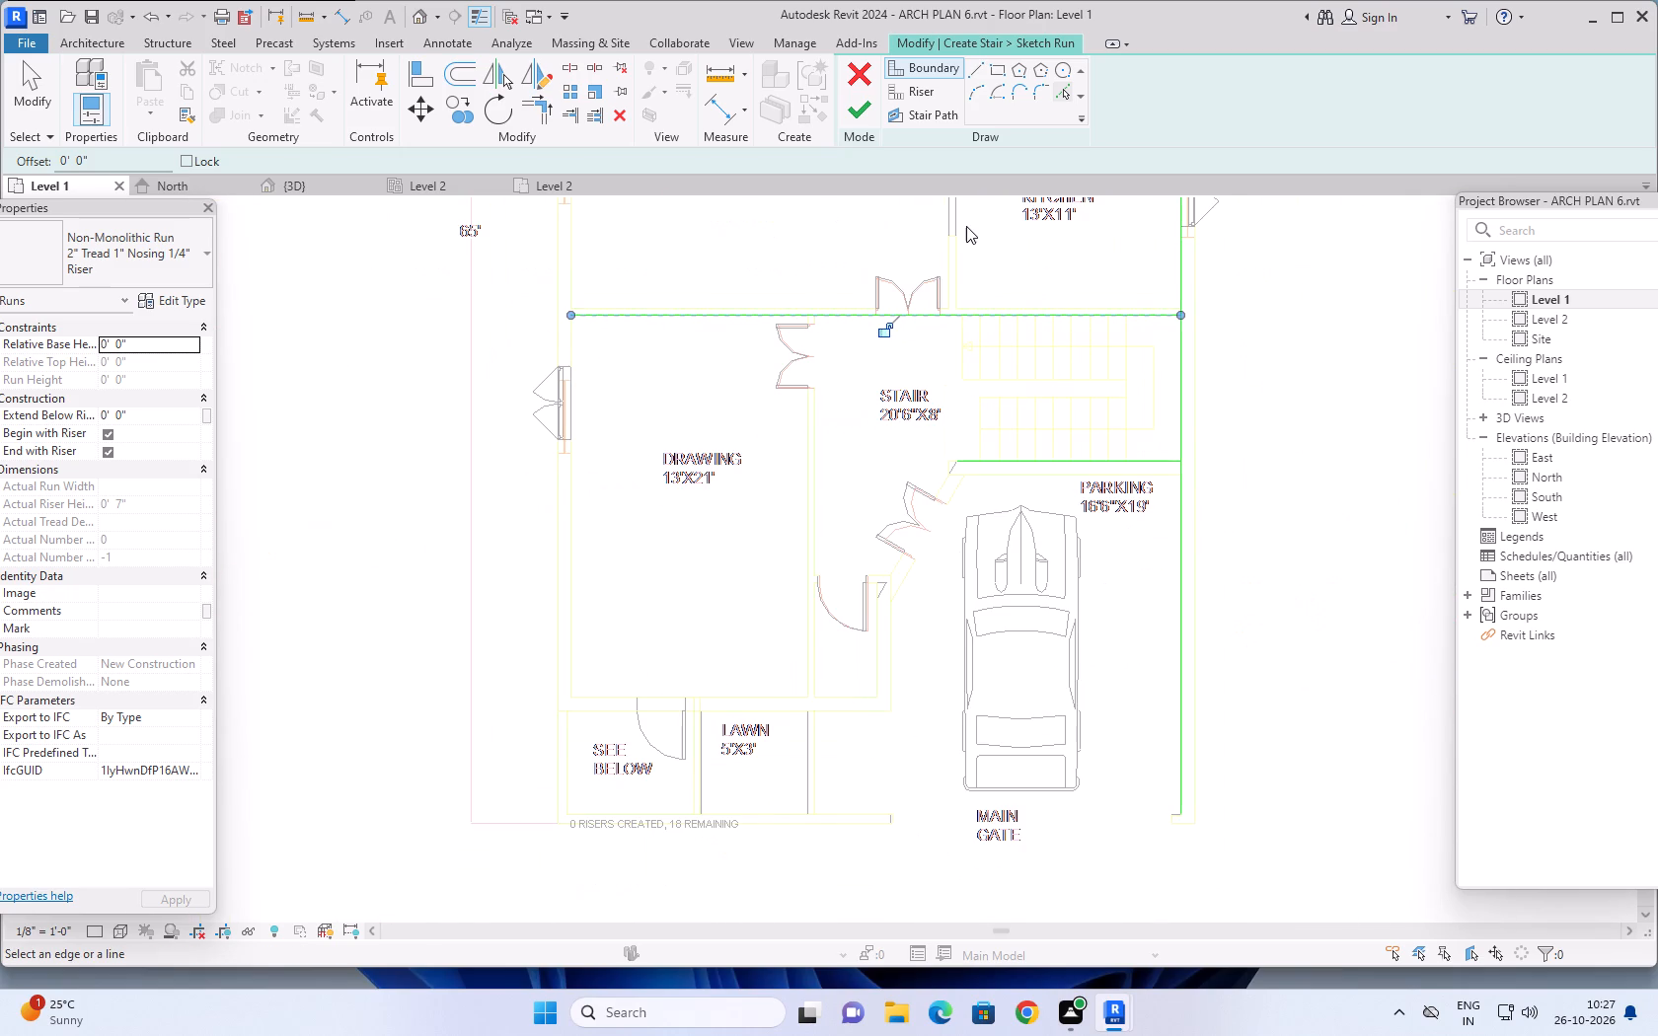
scroll(1024, 435, "up", 6)
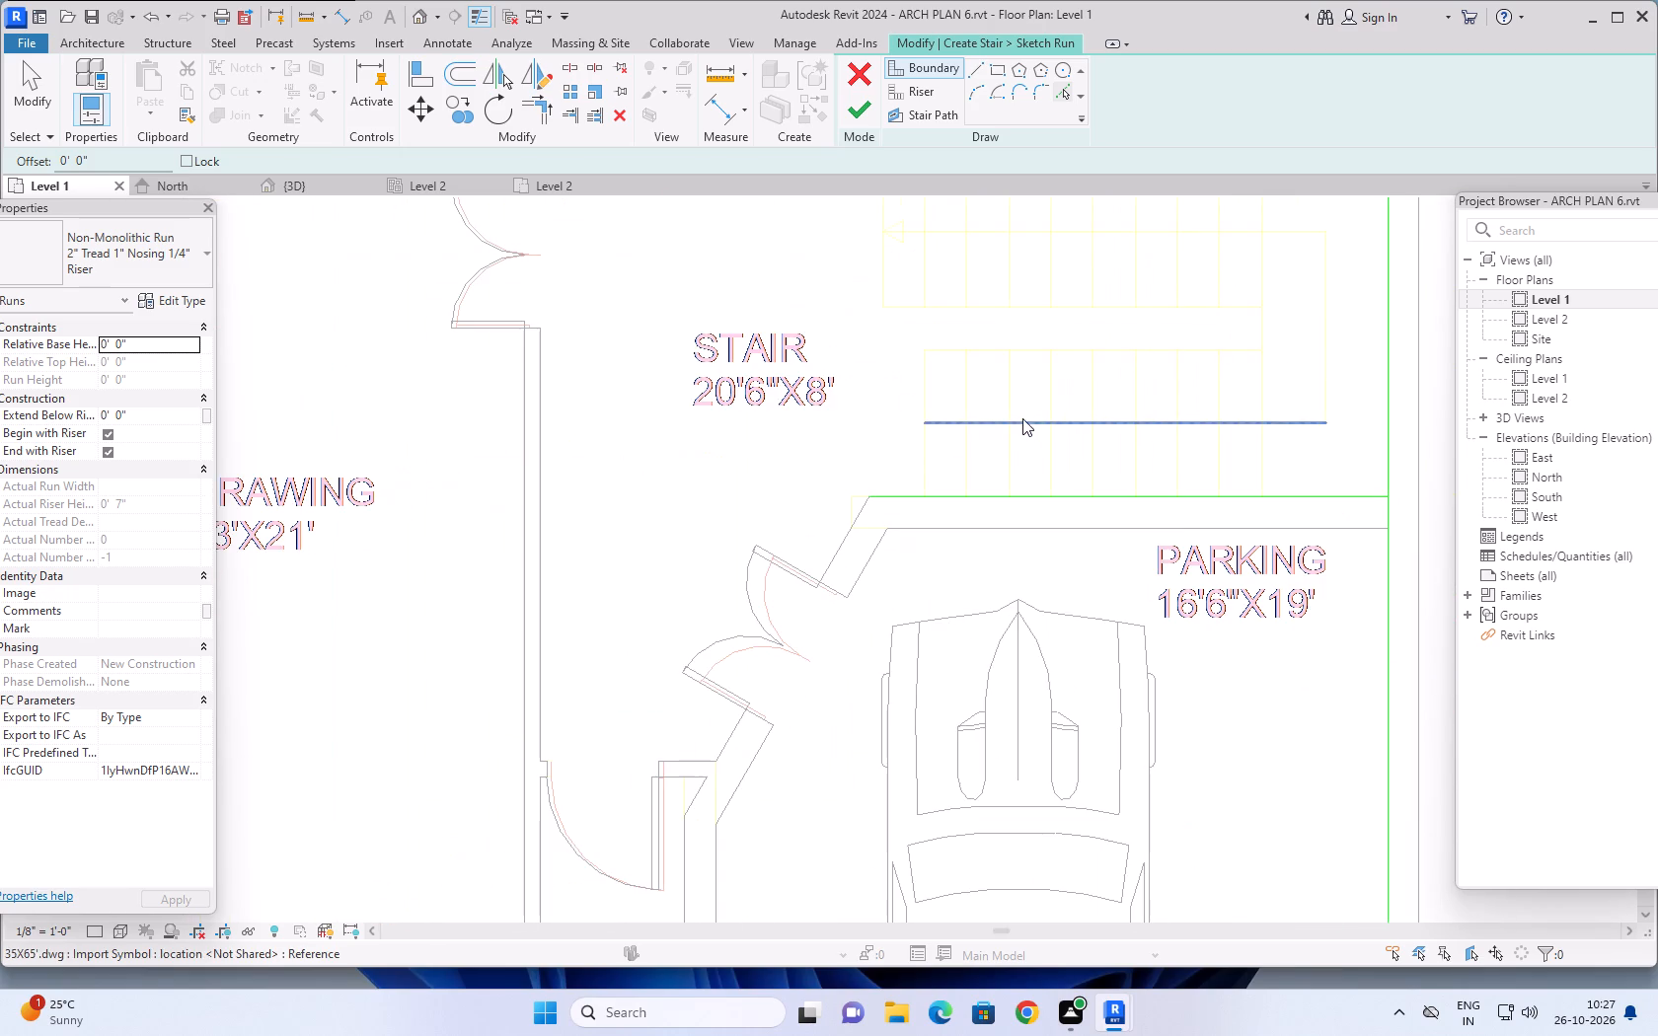
scroll(1057, 399, "up", 4)
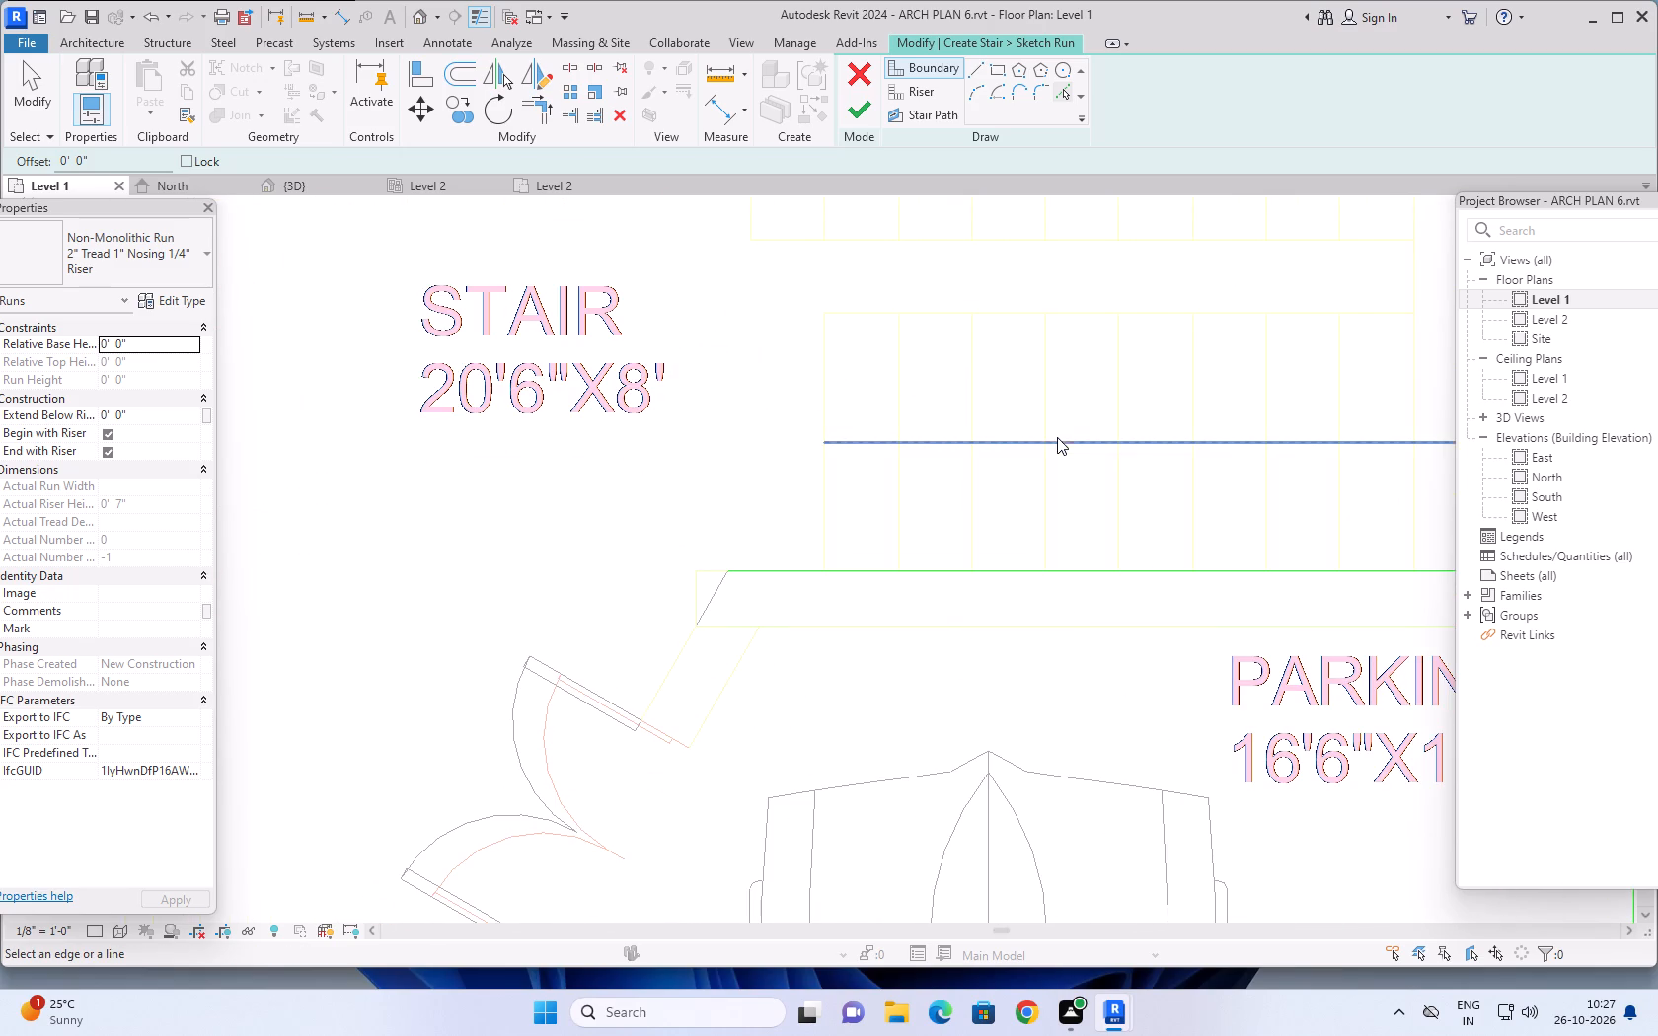
scroll(1057, 442, "down", 6)
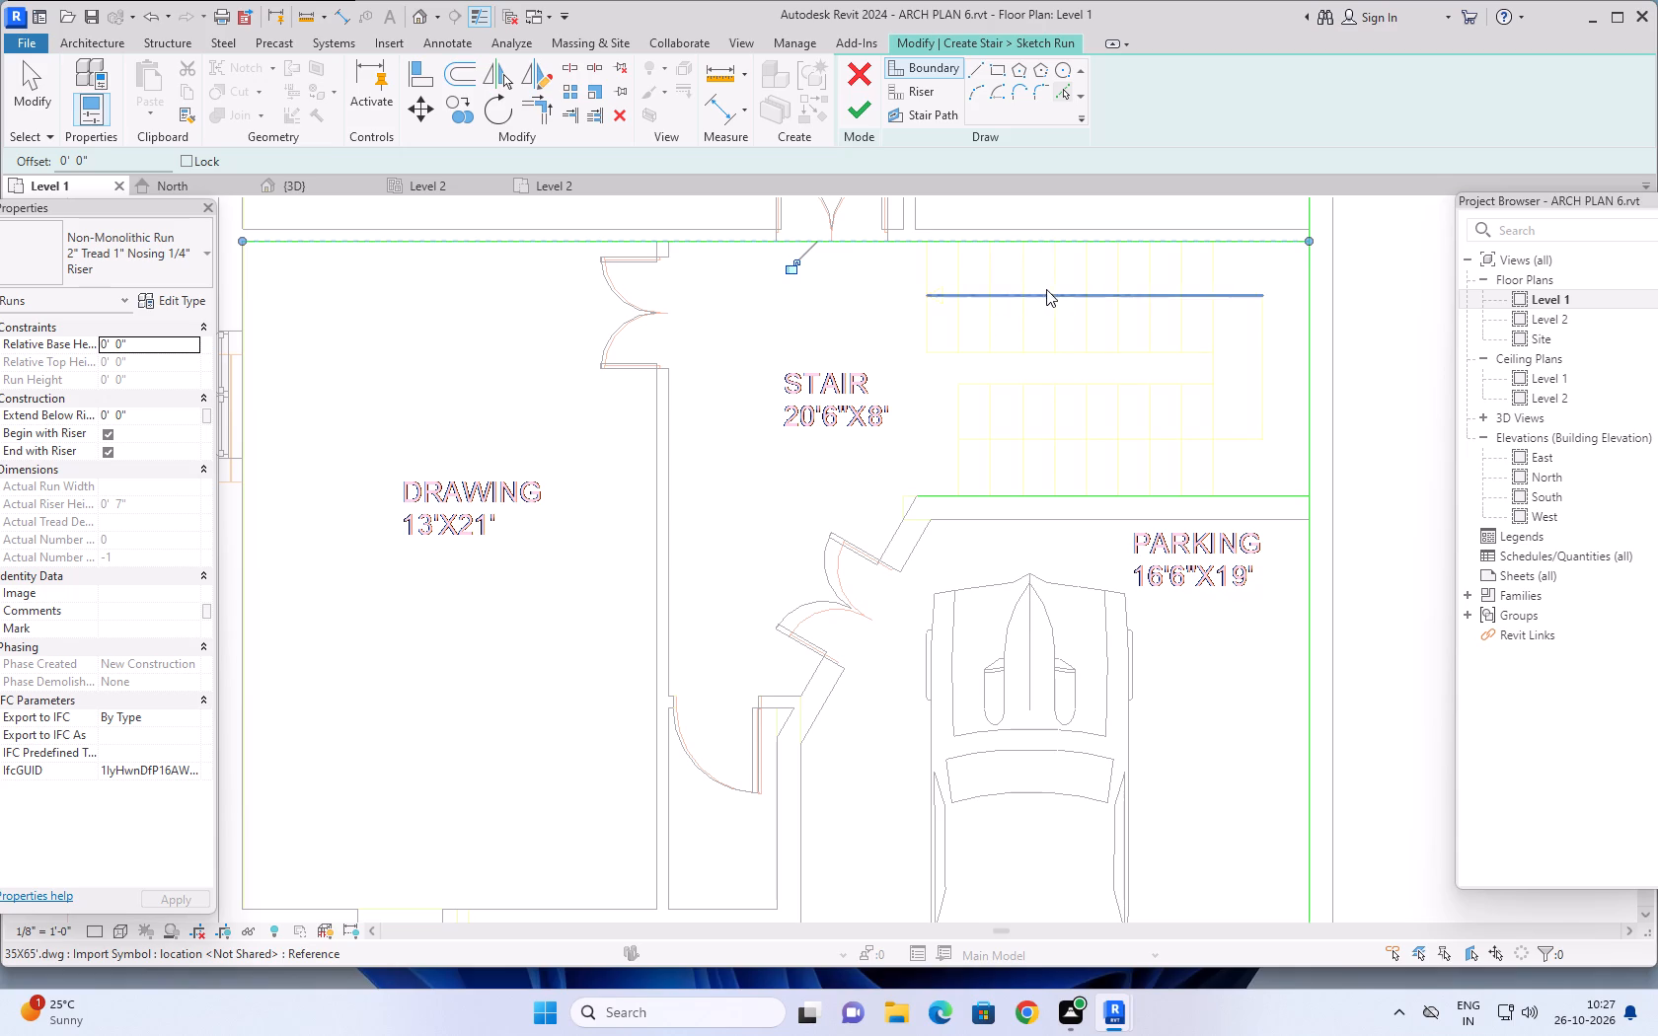
scroll(1058, 286, "down", 2)
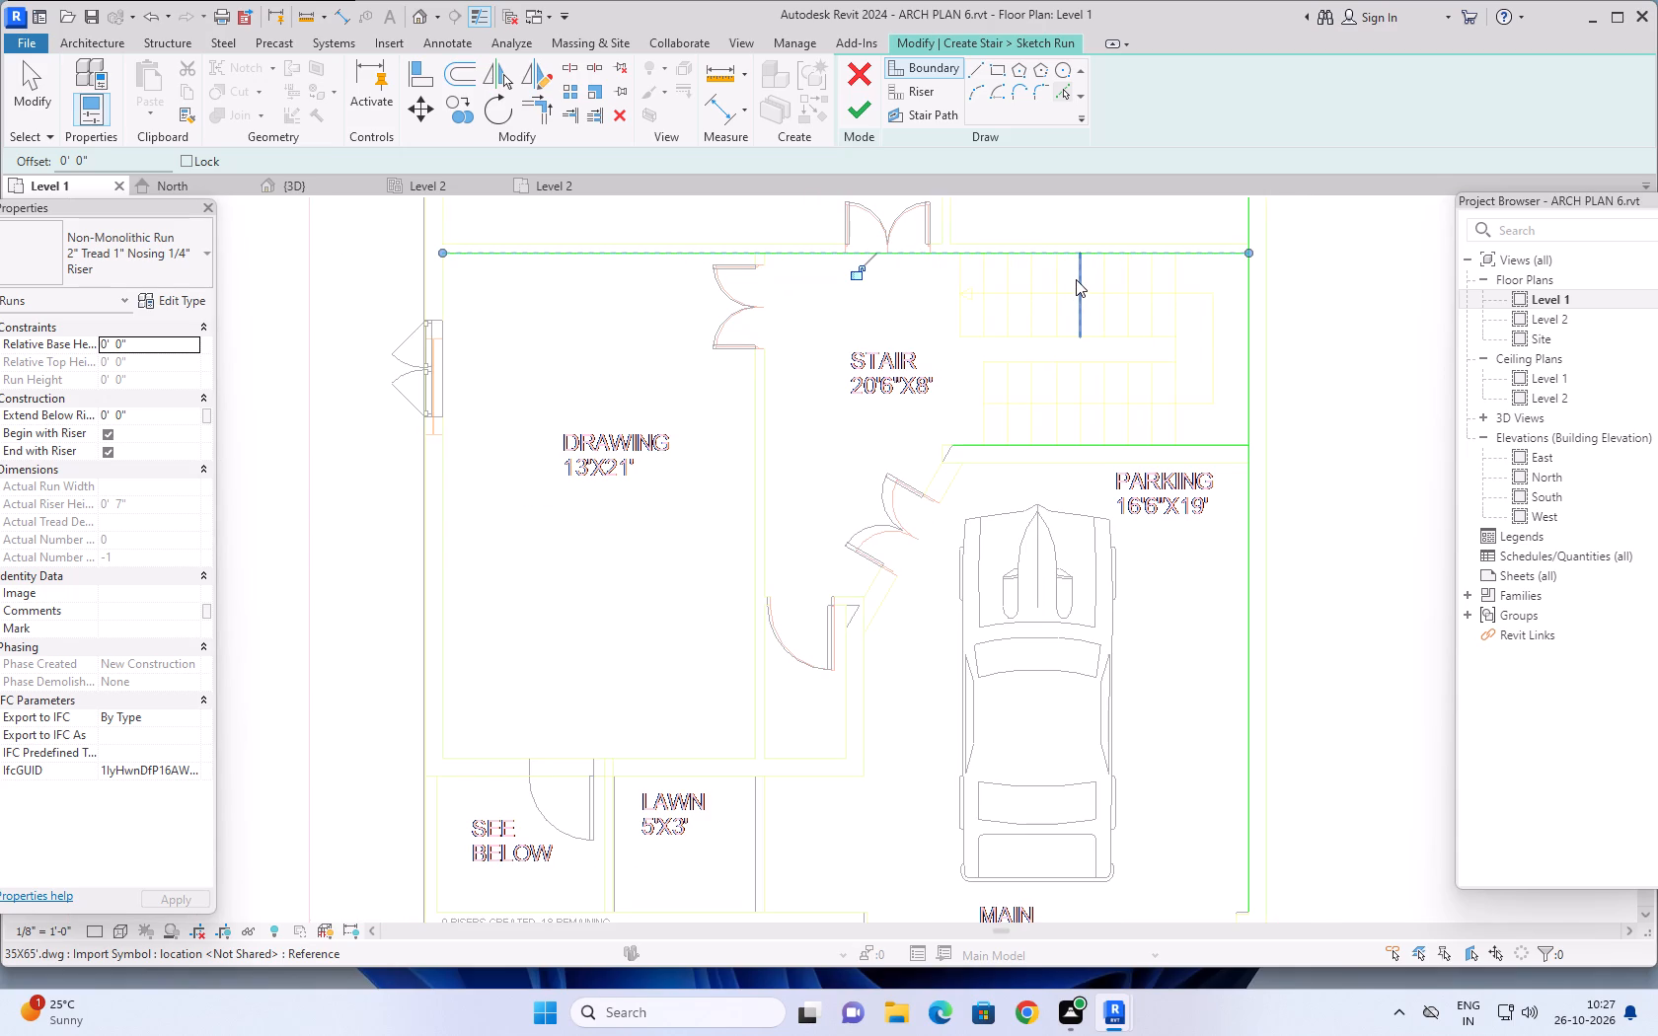
scroll(1351, 299, "down", 1)
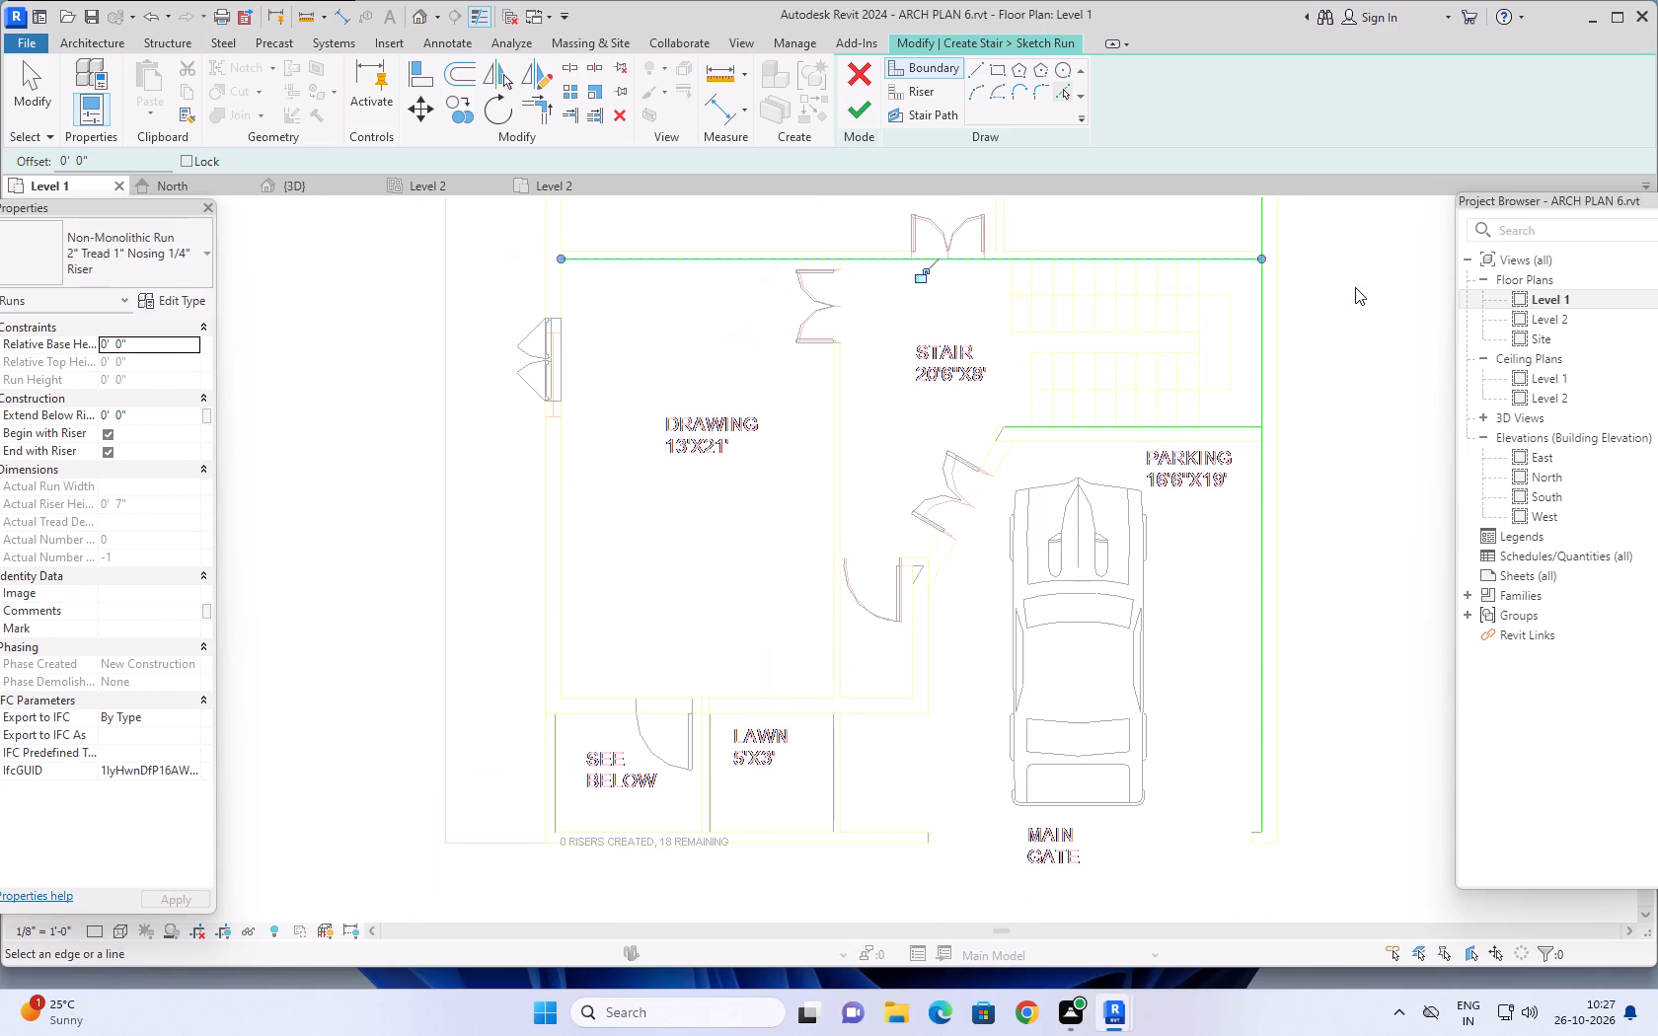
middle_click_drag(1353, 286, 1265, 364)
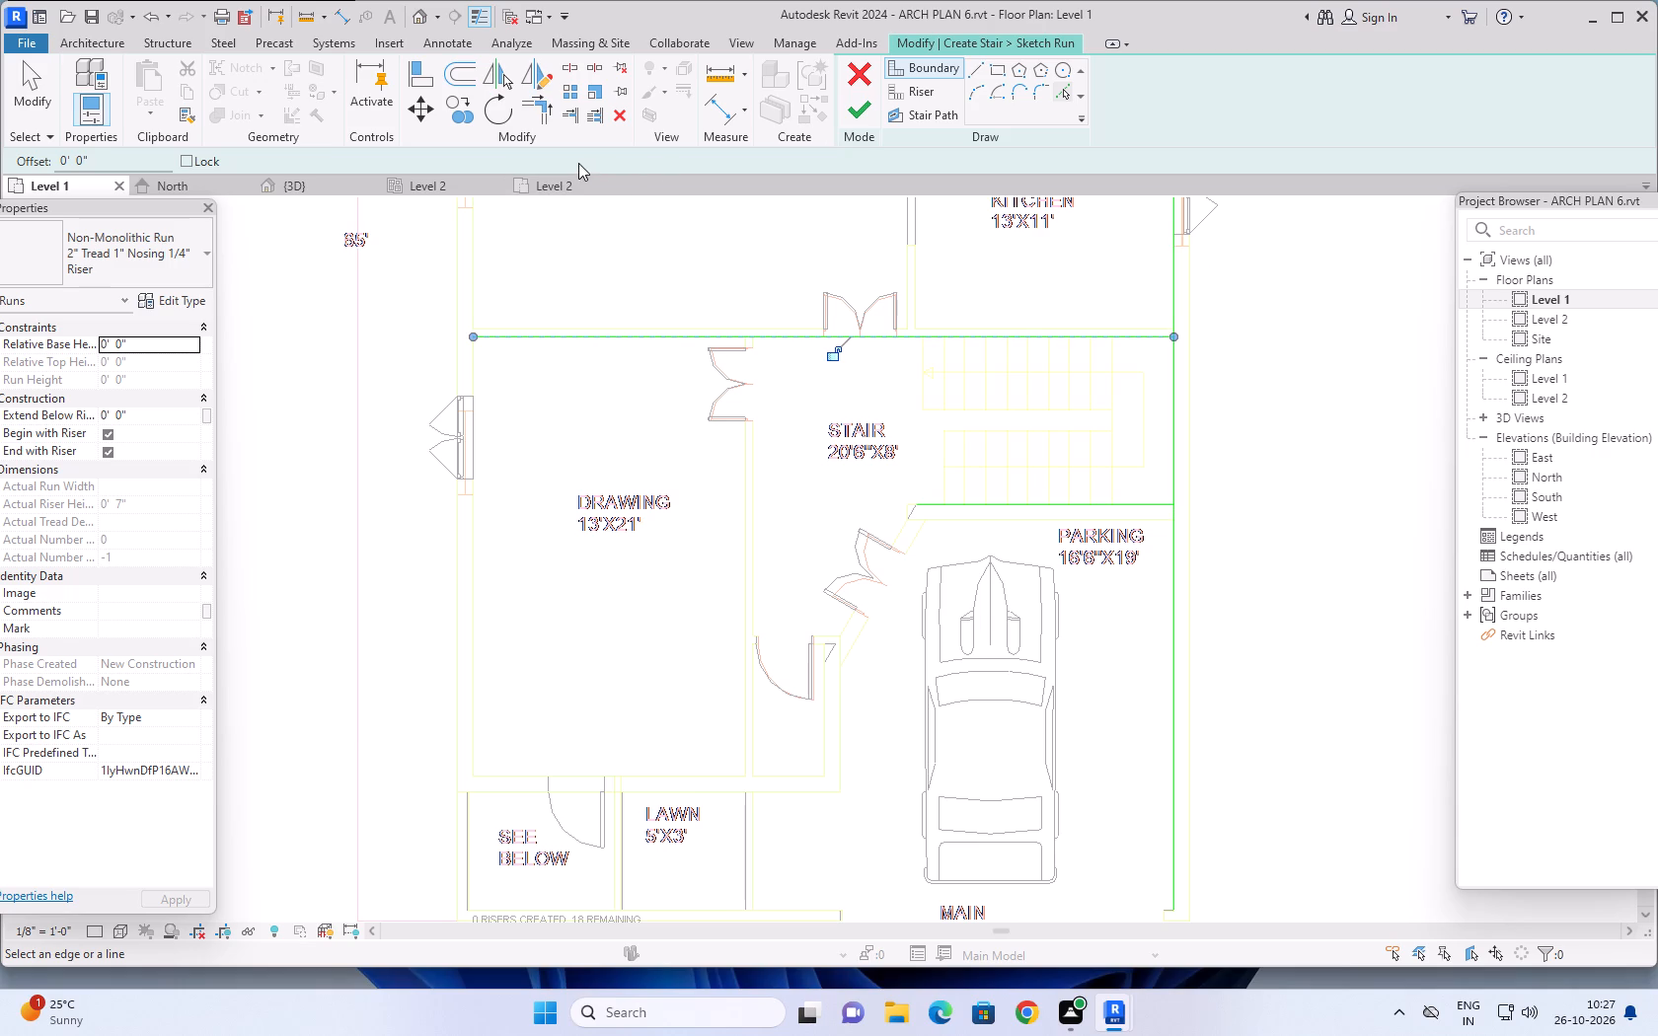
Pick riser lines over the DWG lines of the south flight, from its west end through the full-width line at the landing.
left_click(929, 90)
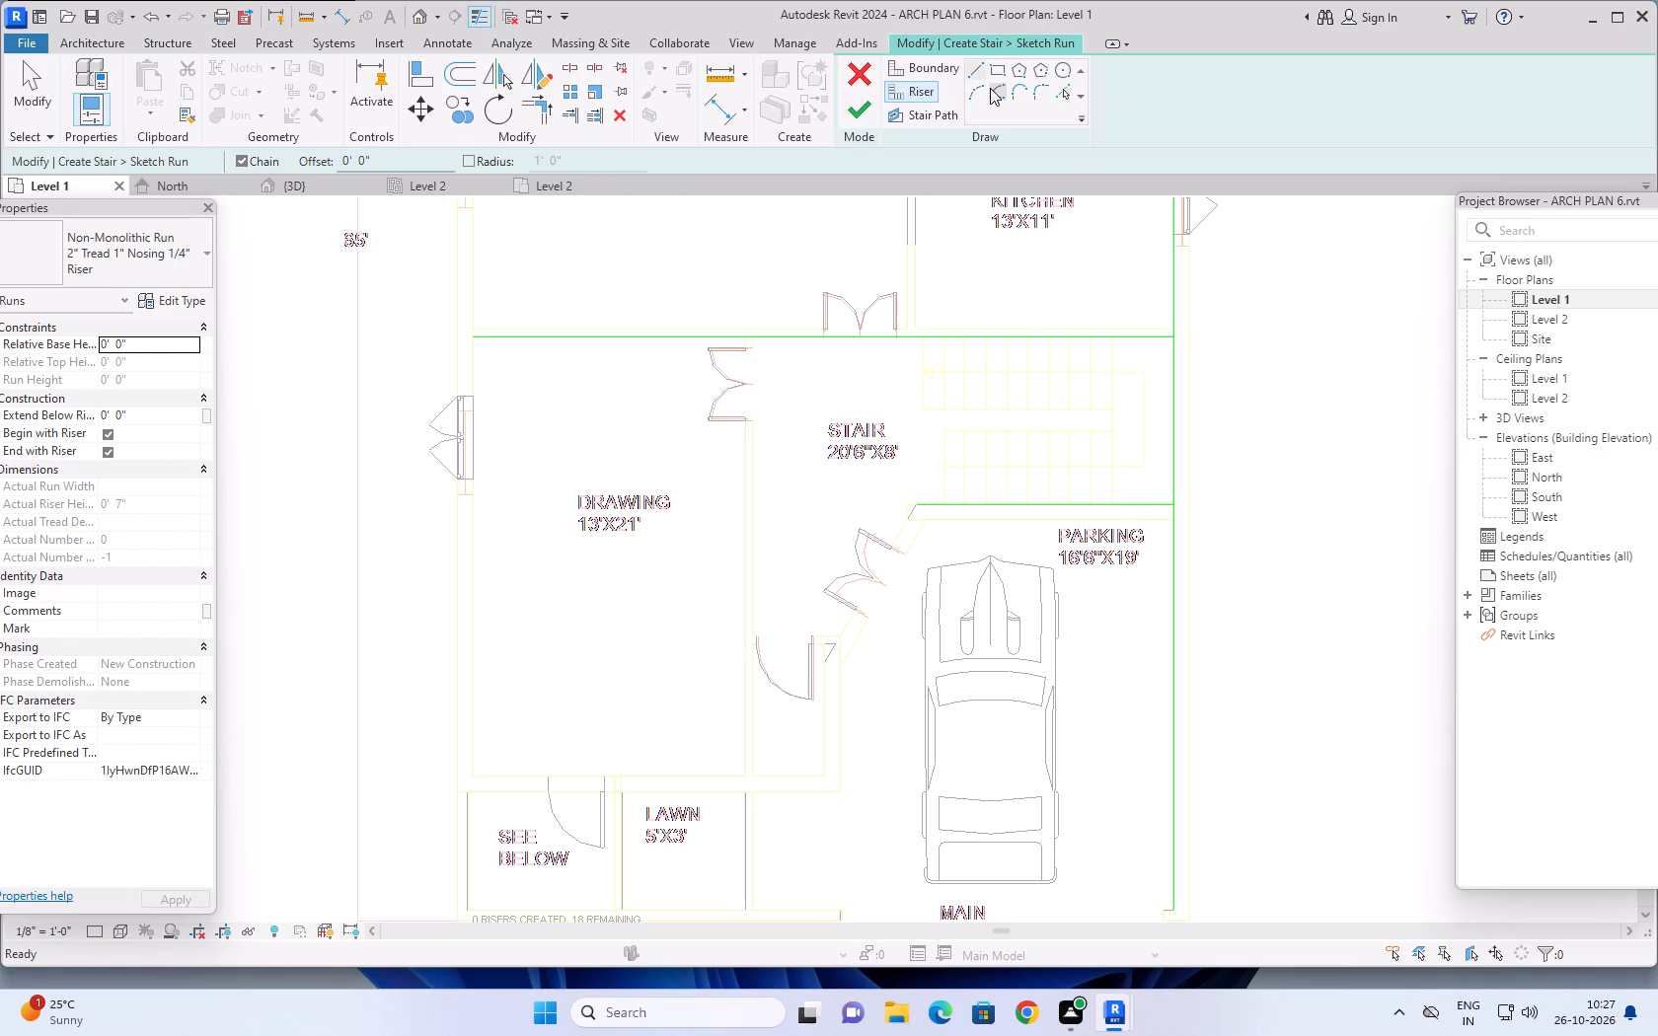
left_click(1062, 91)
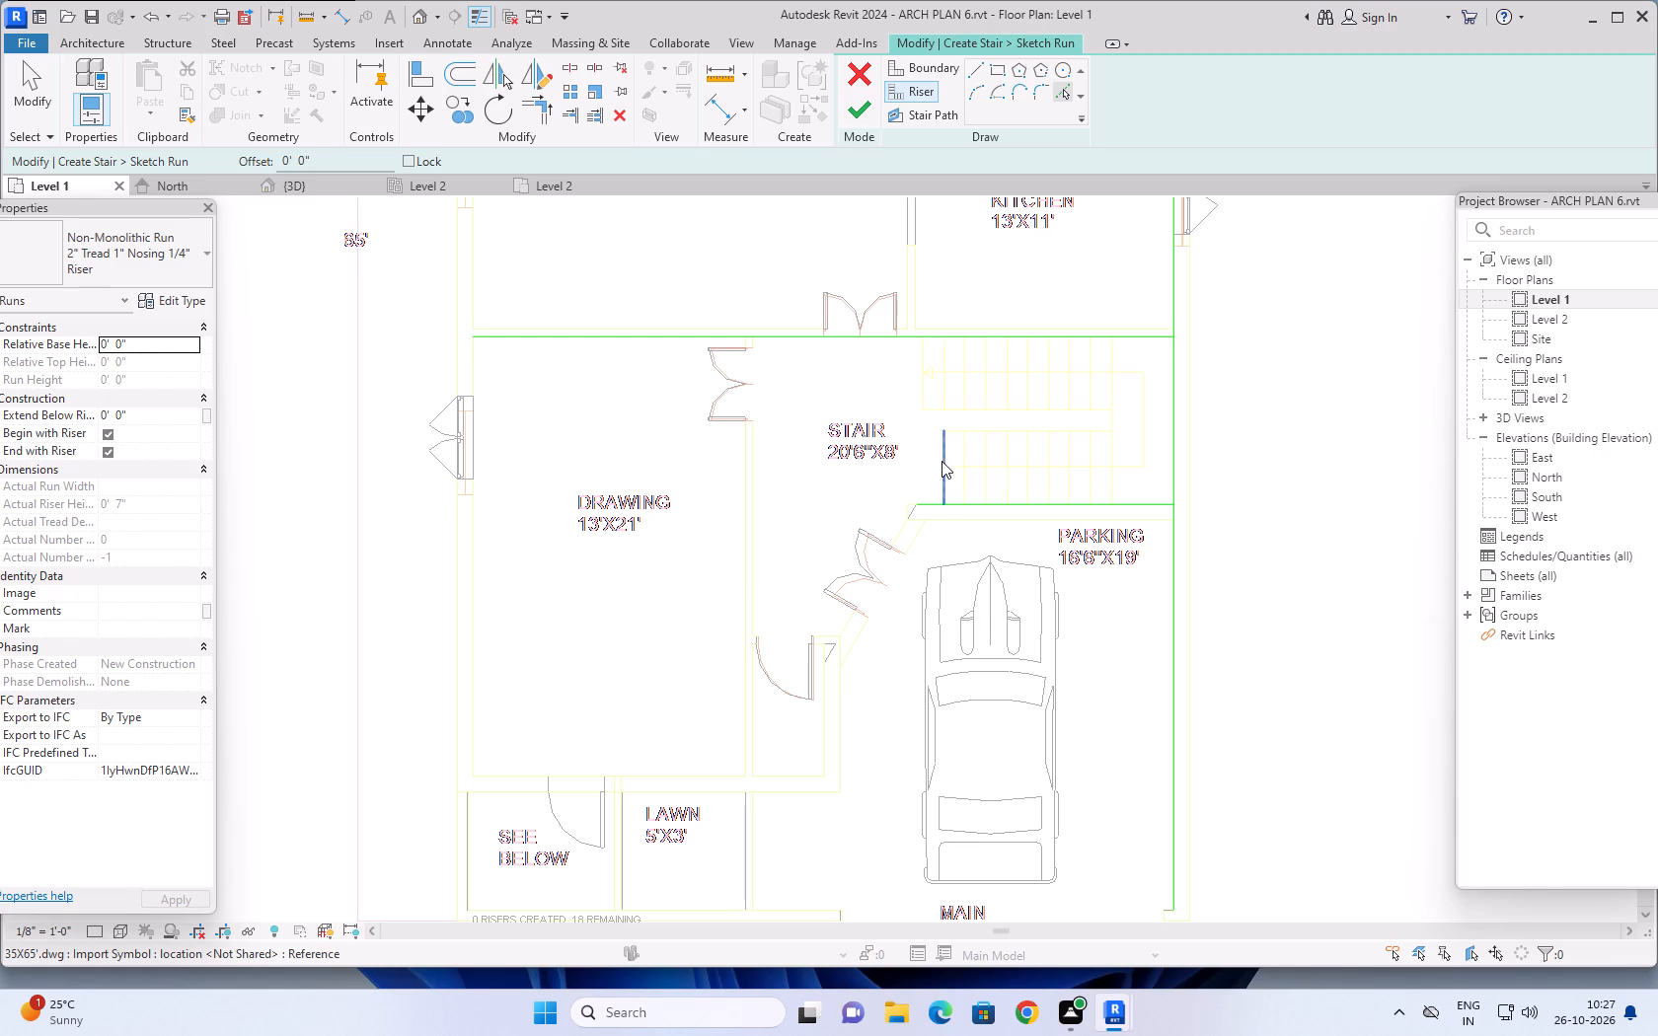
left_click(942, 461)
left_click(960, 448)
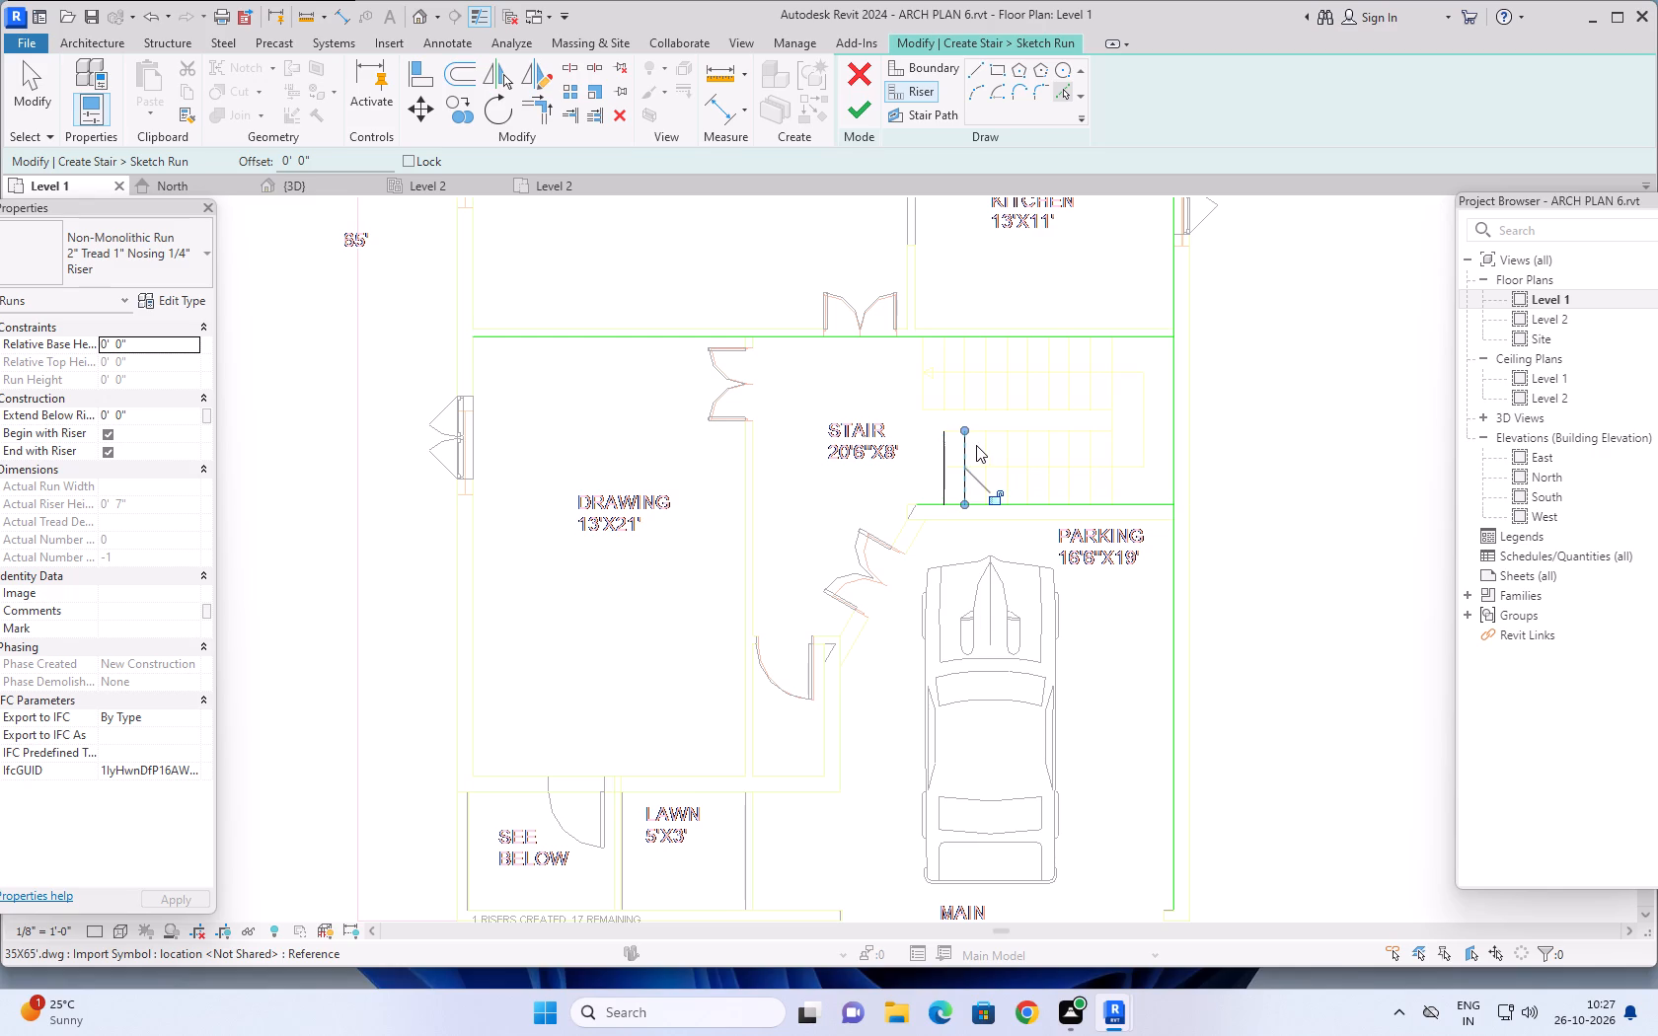
left_click(980, 445)
left_click(1005, 443)
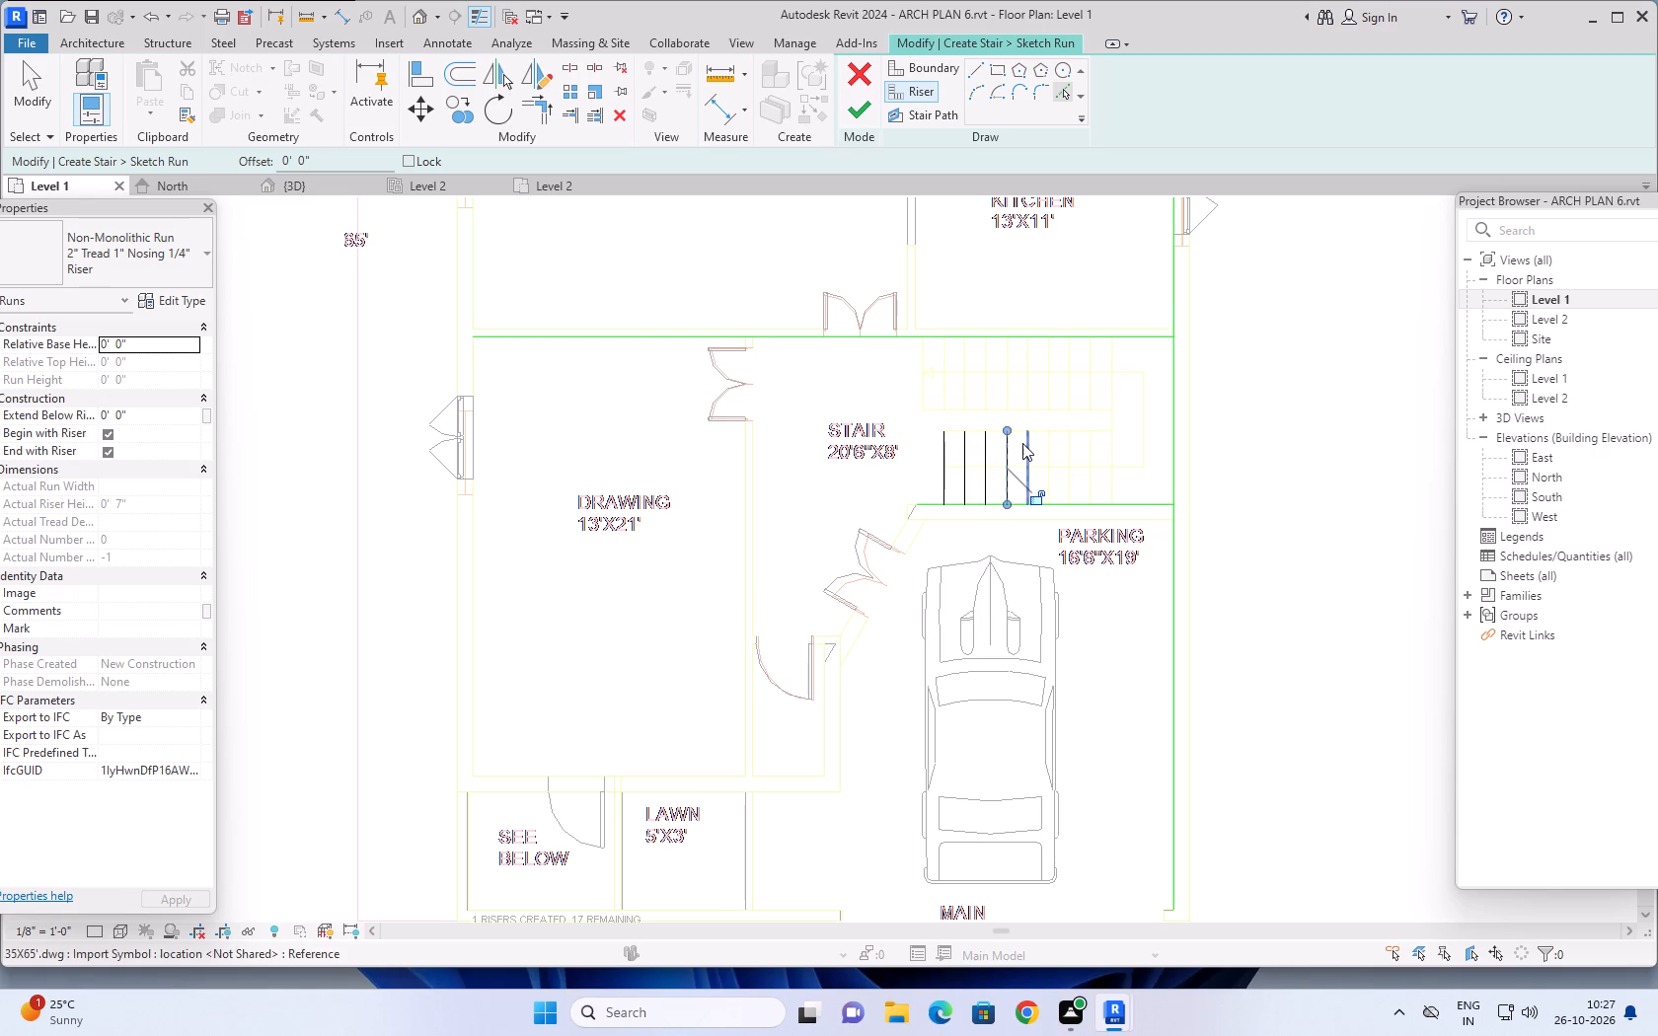
left_click(1025, 443)
left_click(1047, 442)
left_click(1068, 438)
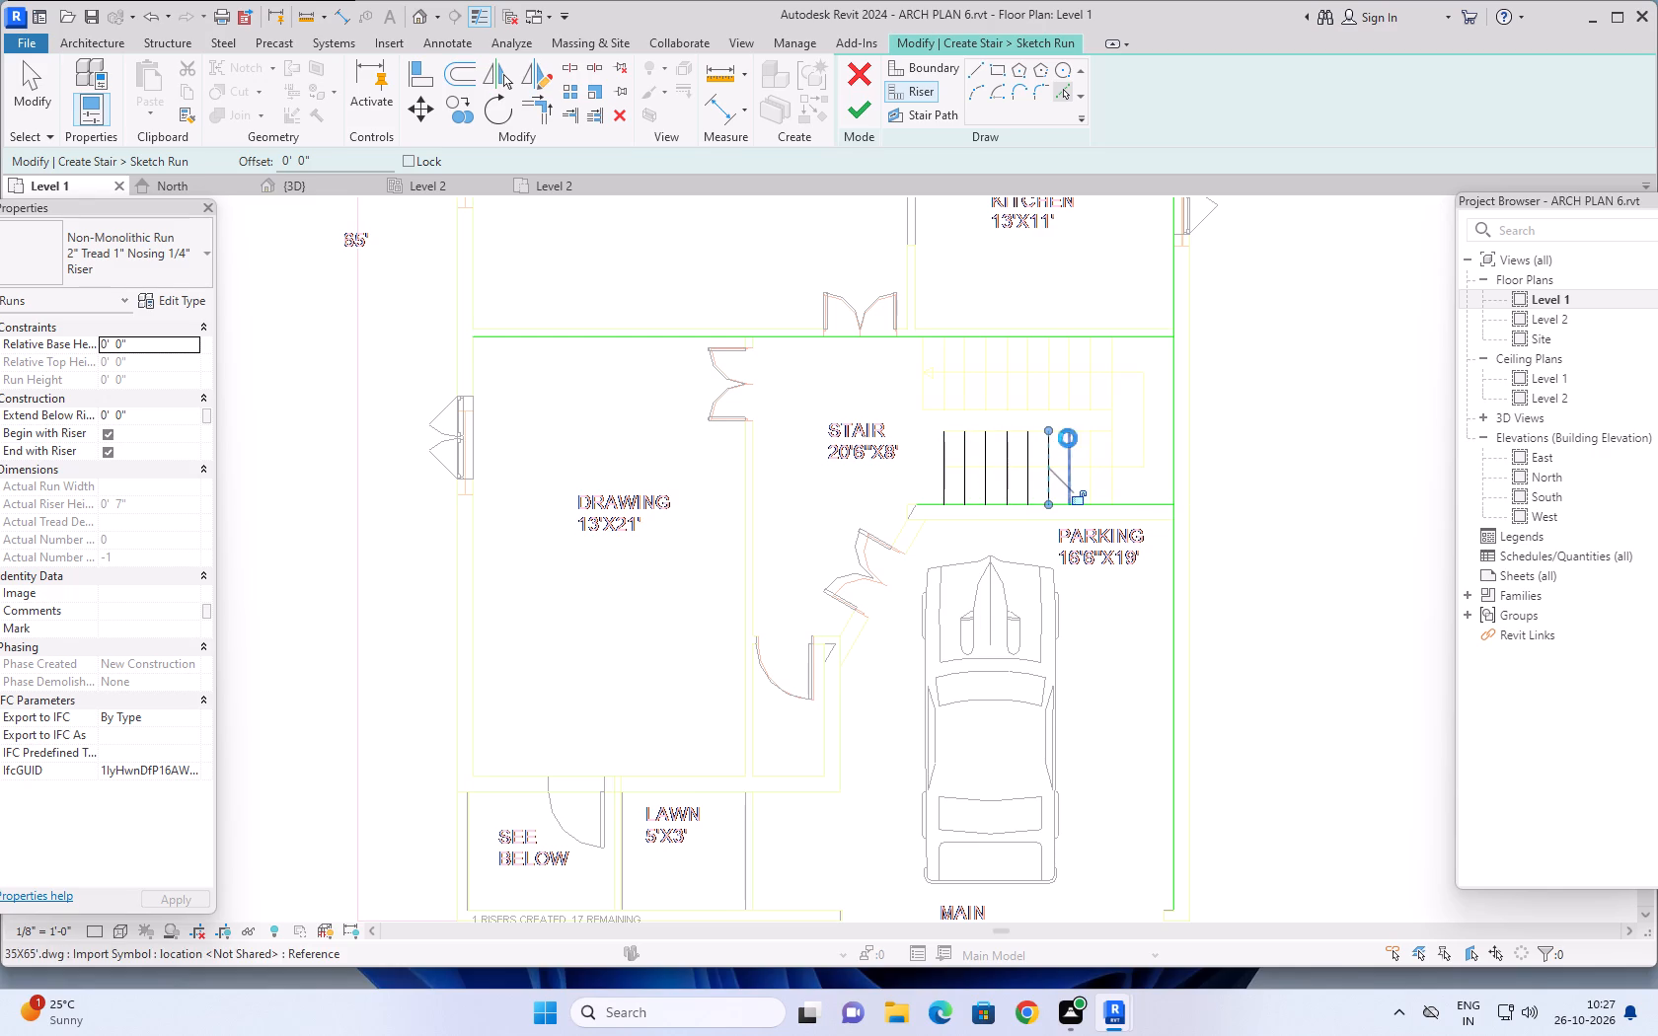
left_click(1092, 439)
left_click(1106, 440)
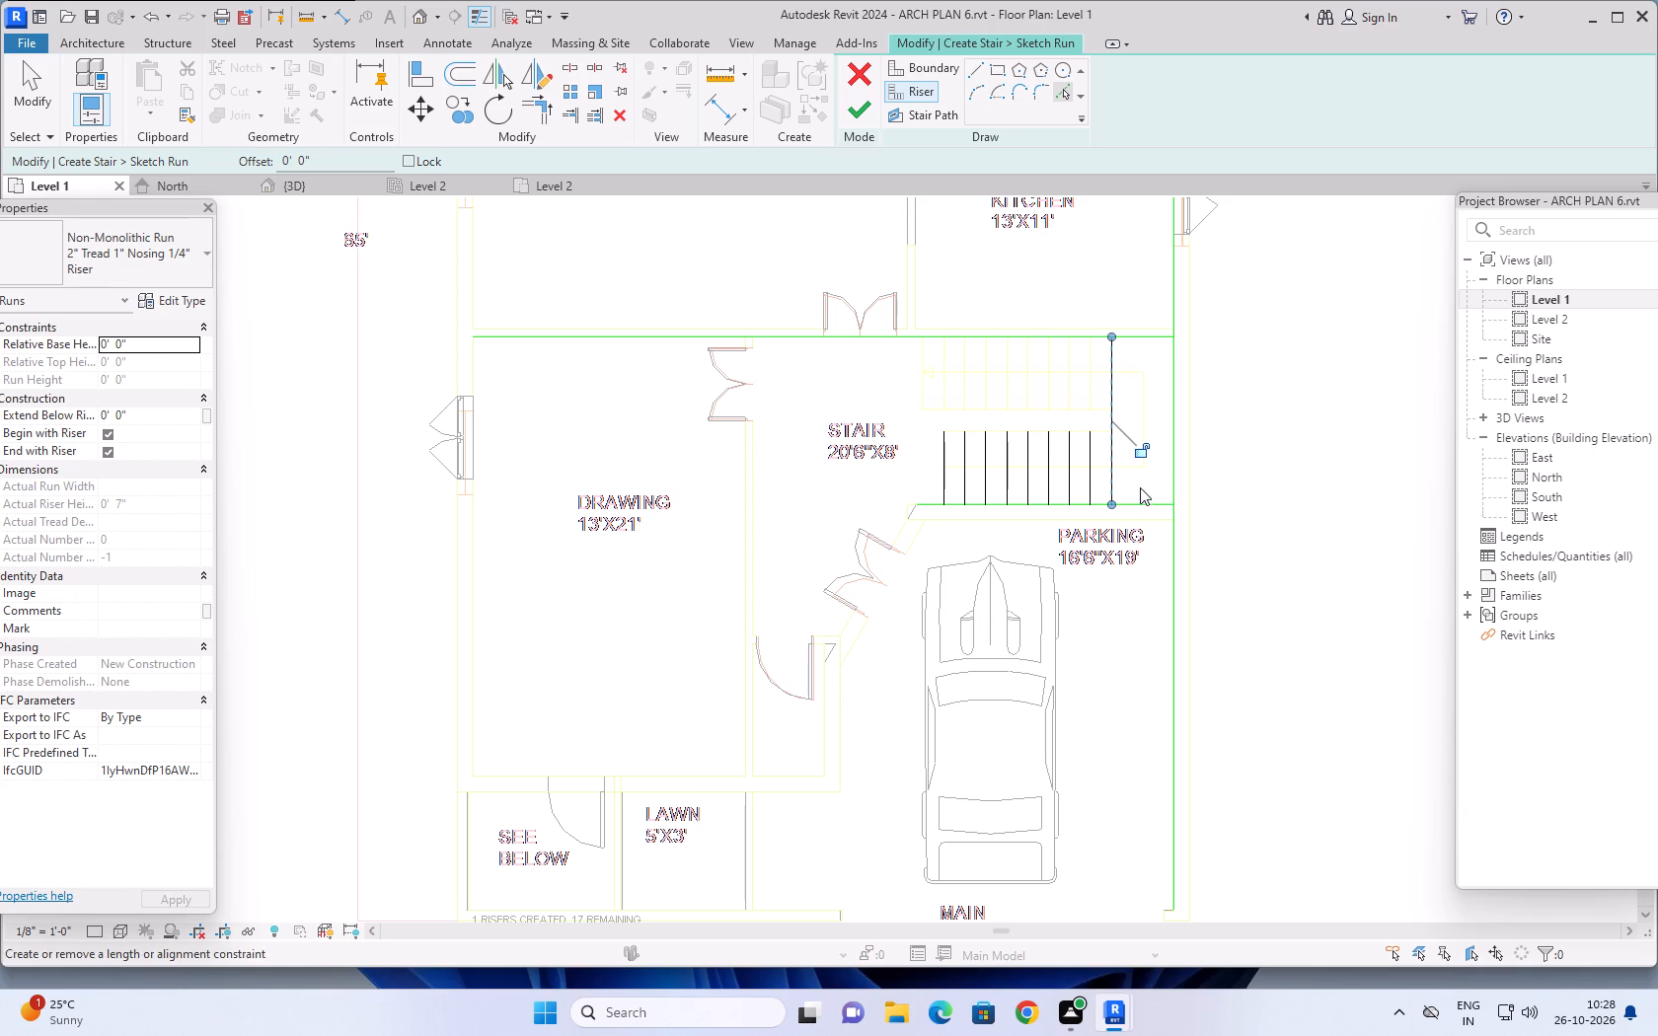
Pick riser lines over the DWG lines of the north flight, from beside the landing to its west end.
left_click(1092, 384)
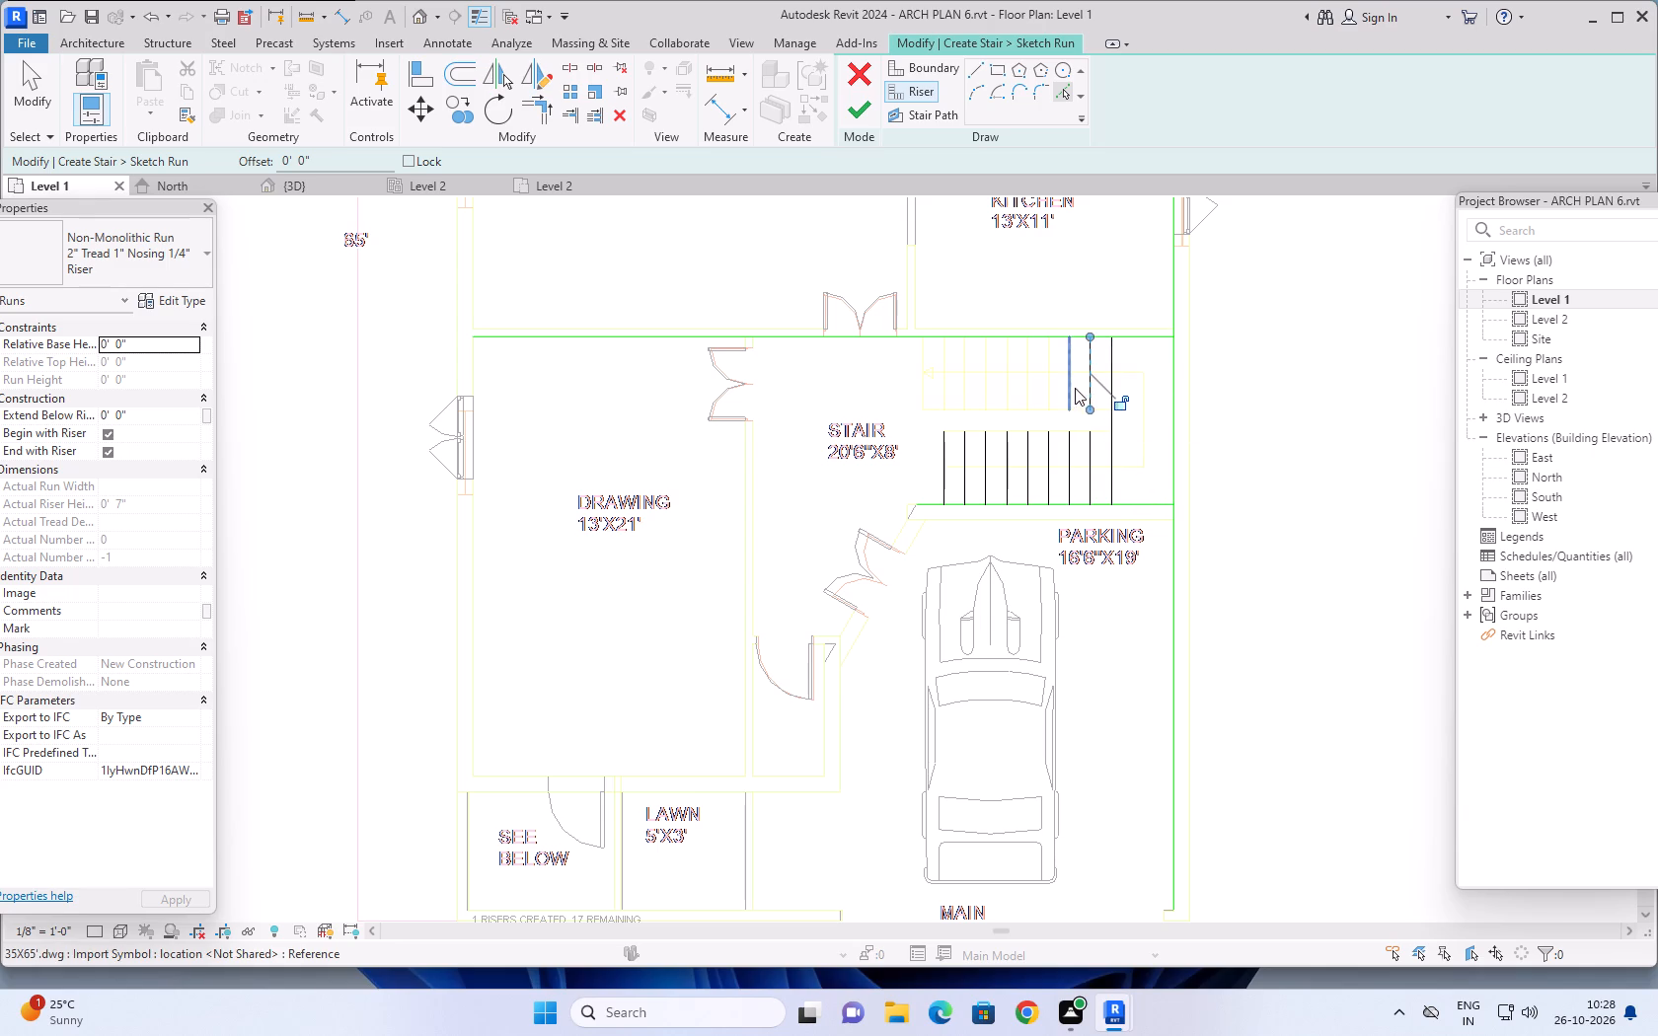
left_click(1073, 387)
left_click(1051, 386)
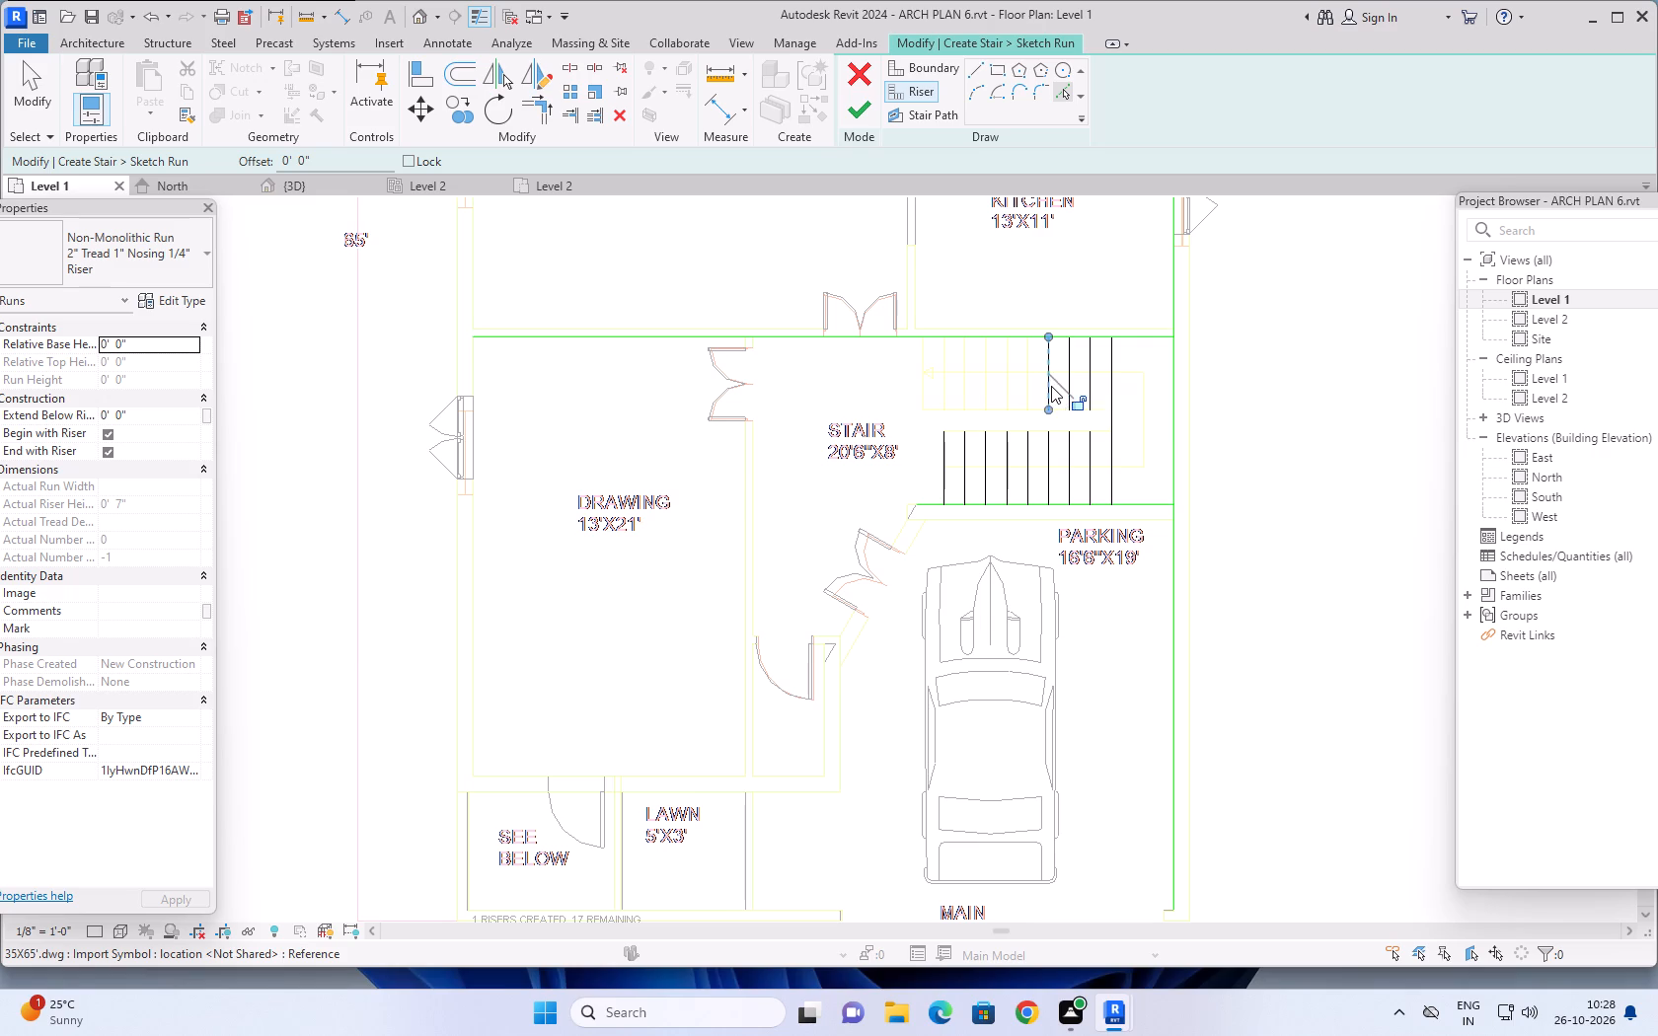
left_click(1031, 383)
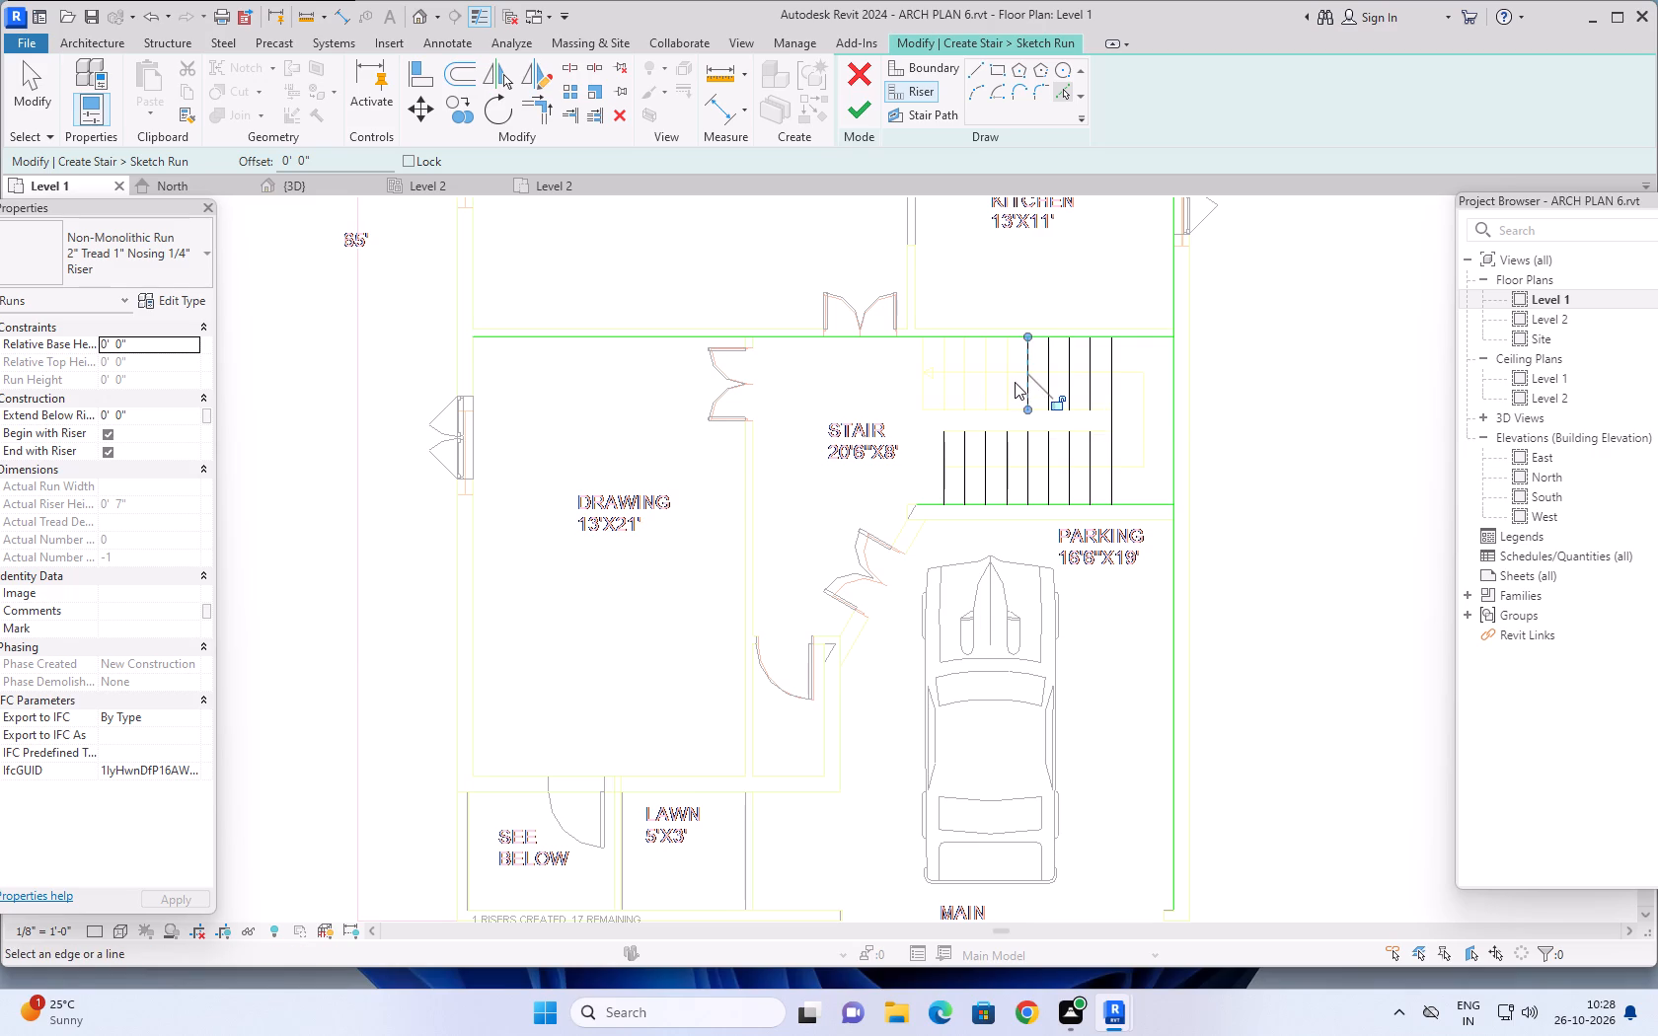
left_click(1012, 380)
left_click(989, 383)
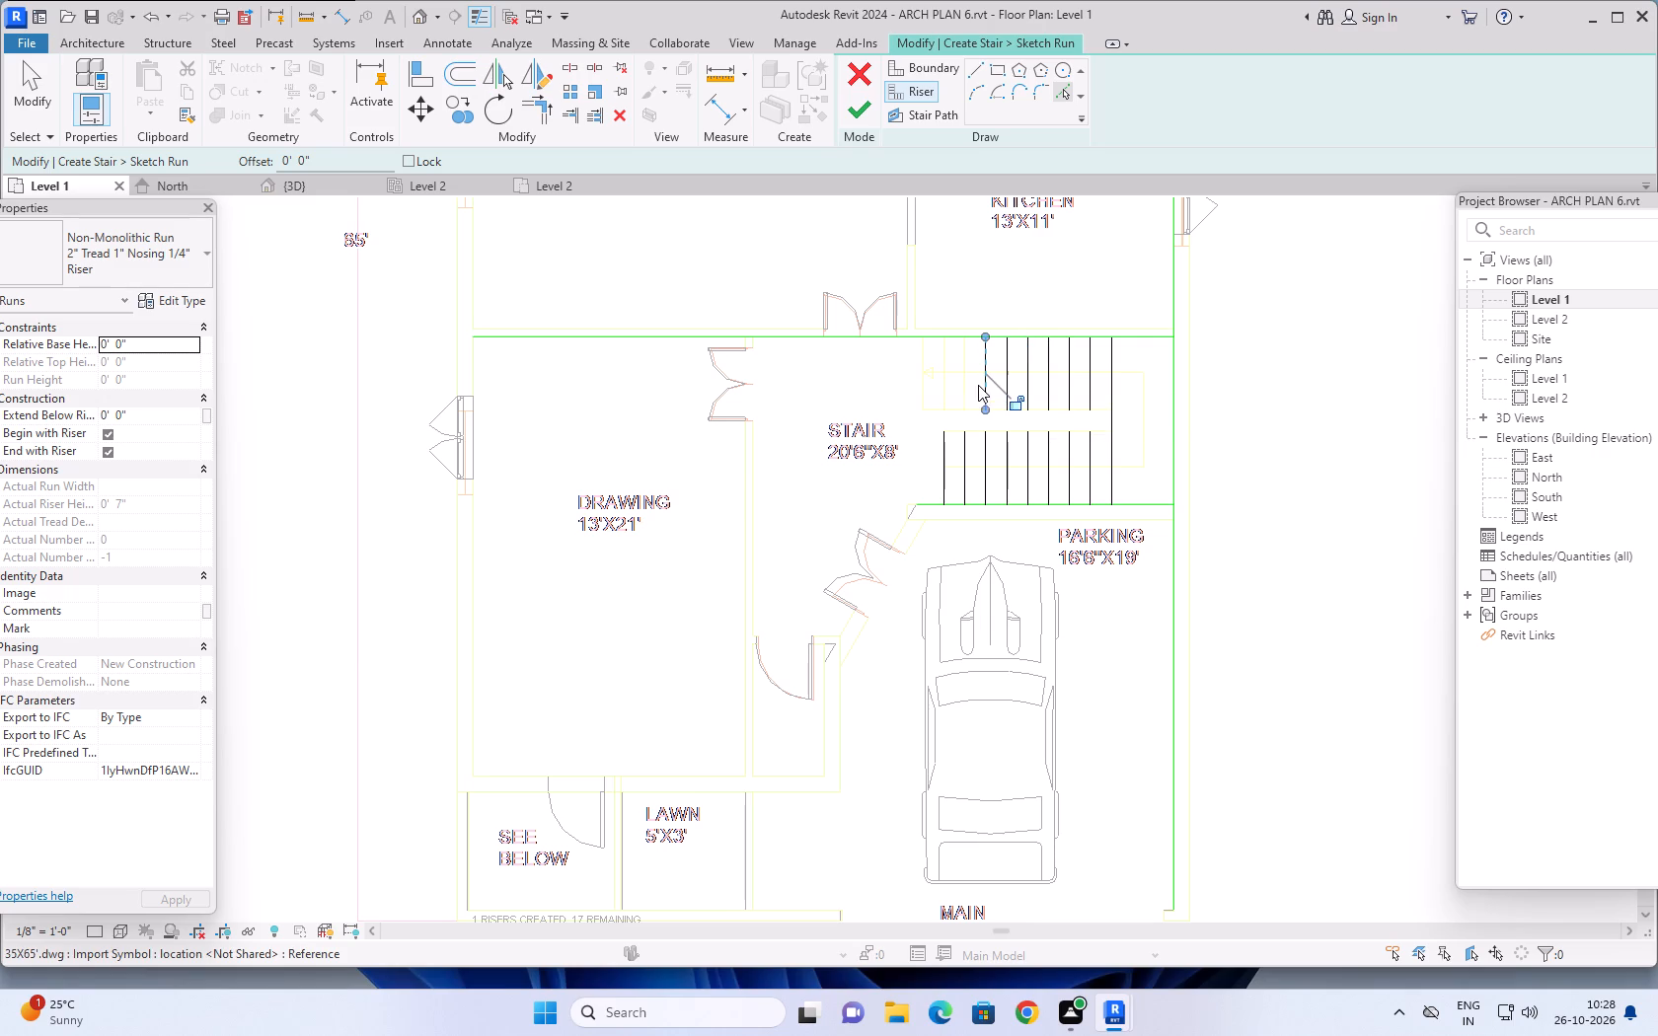
left_click(971, 387)
left_click(949, 390)
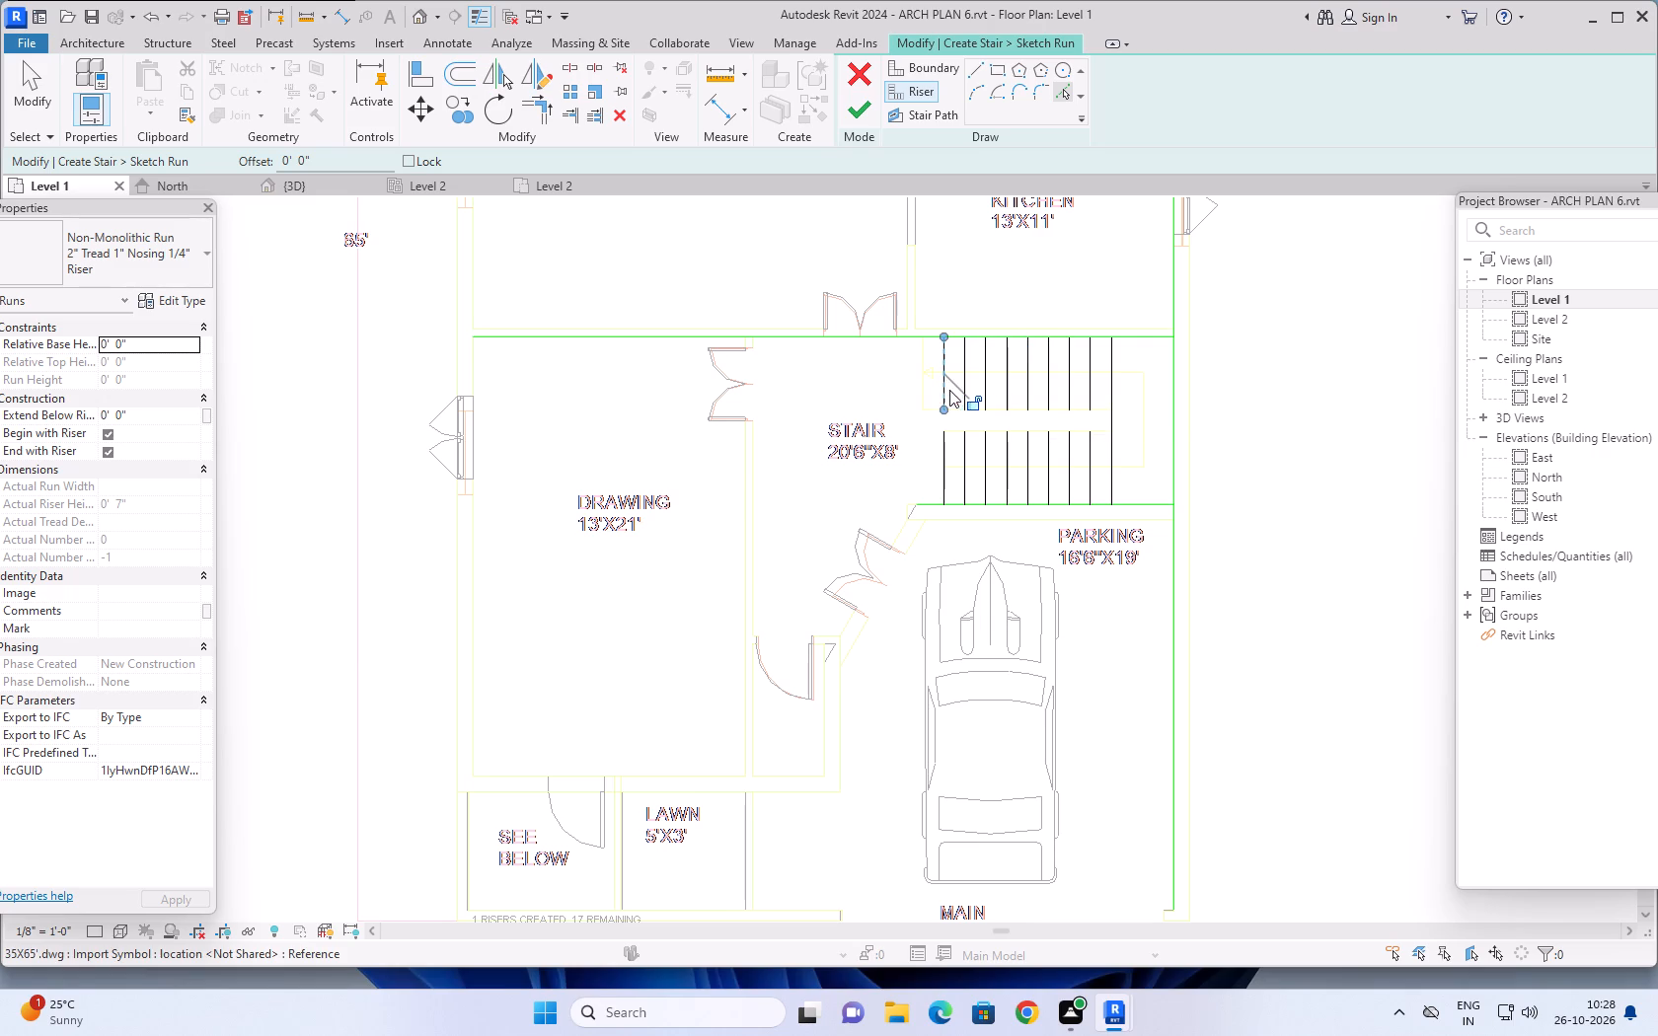
left_click(927, 387)
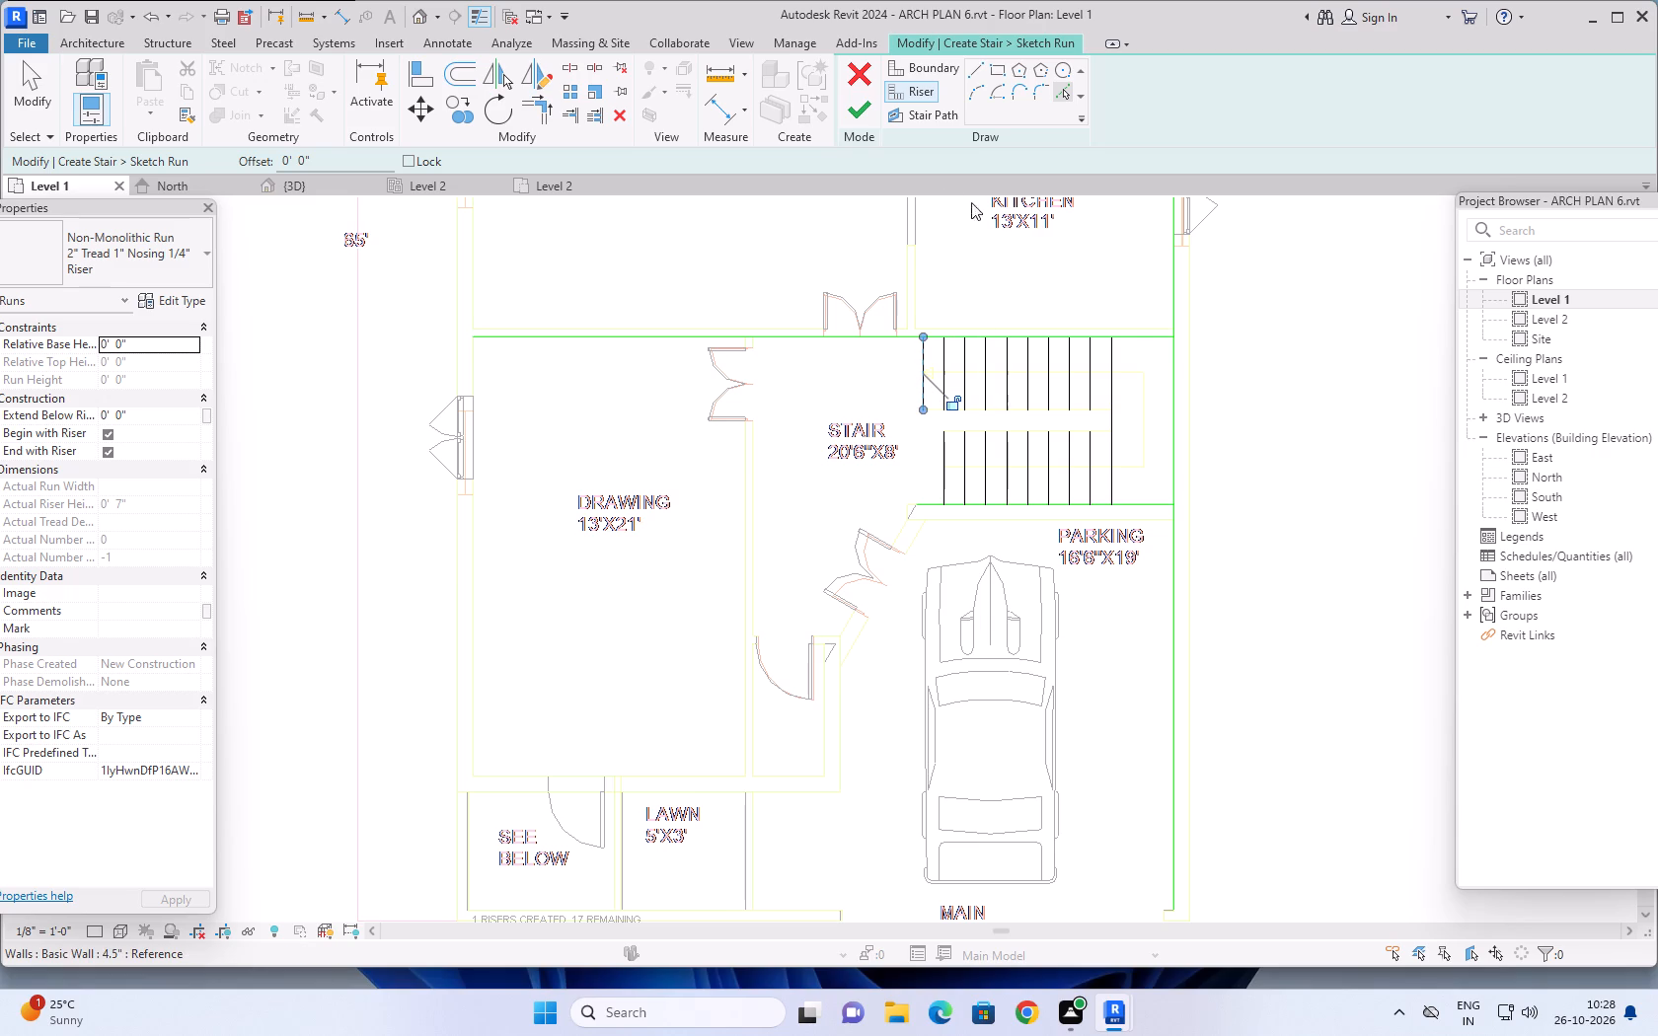
Draw stair boundary lines 1'-0" south from the north flight's west riser, and 9'-0" east along the gap to the landing riser.
left_click(924, 67)
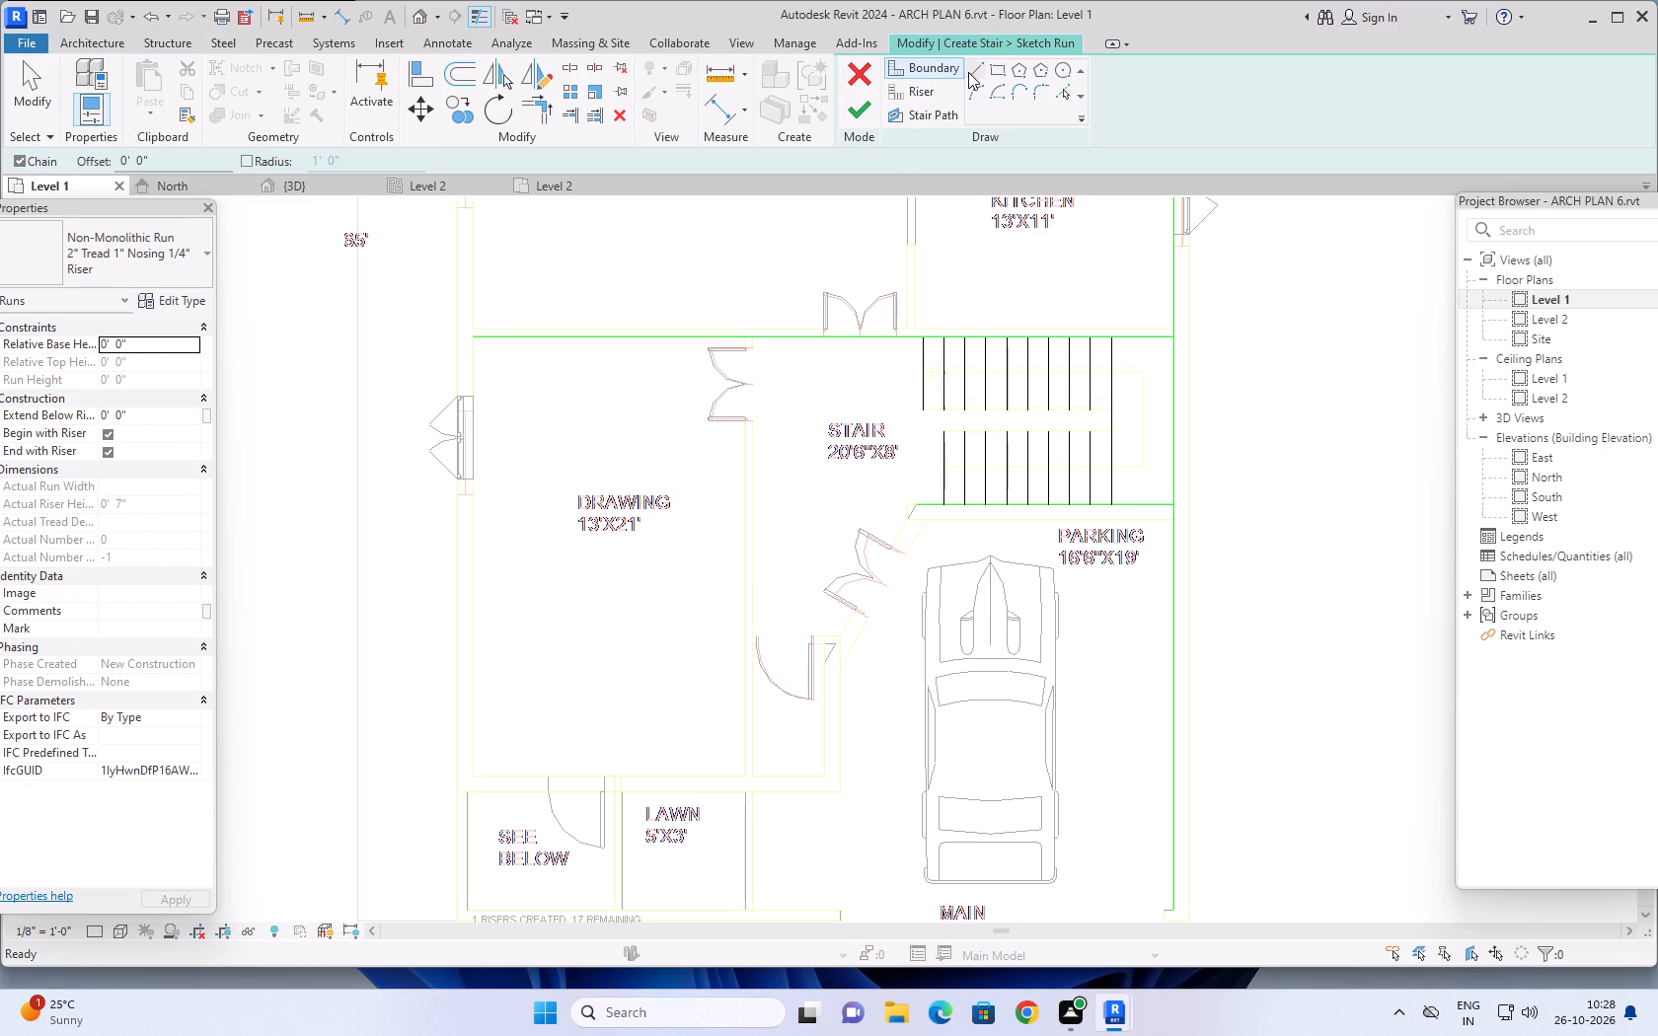
left_click(968, 72)
scroll(950, 440, "up", 5)
scroll(1035, 405, "up", 3)
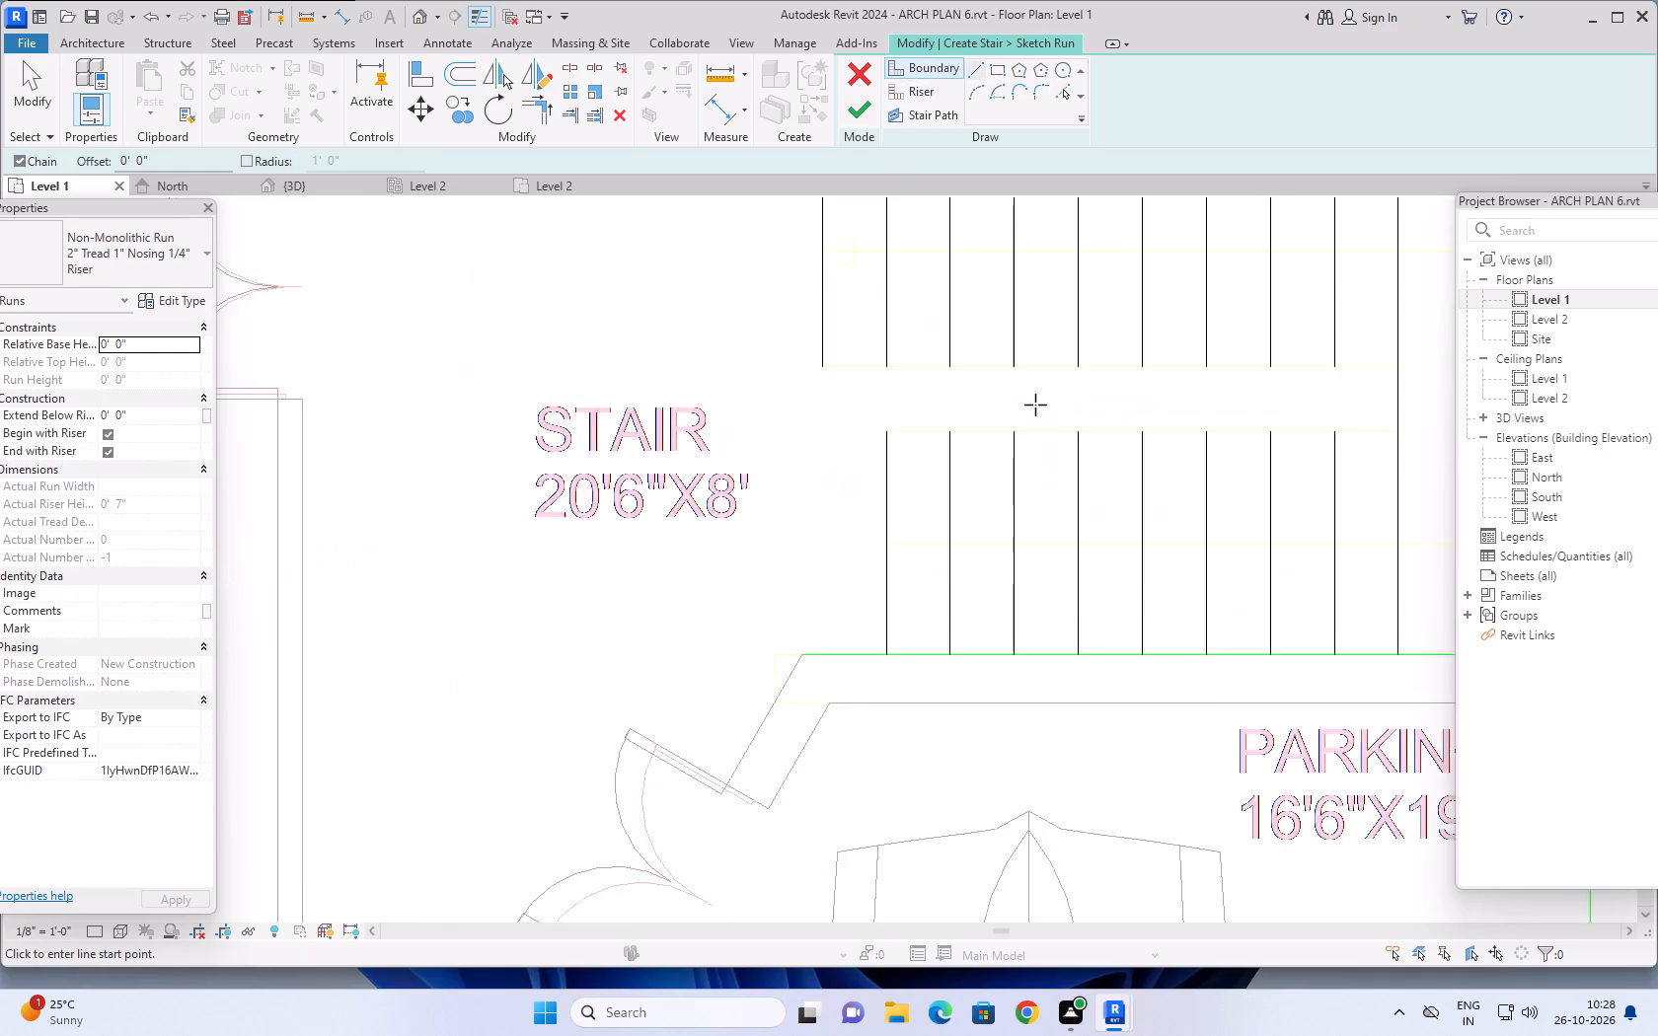
scroll(1035, 405, "up", 2)
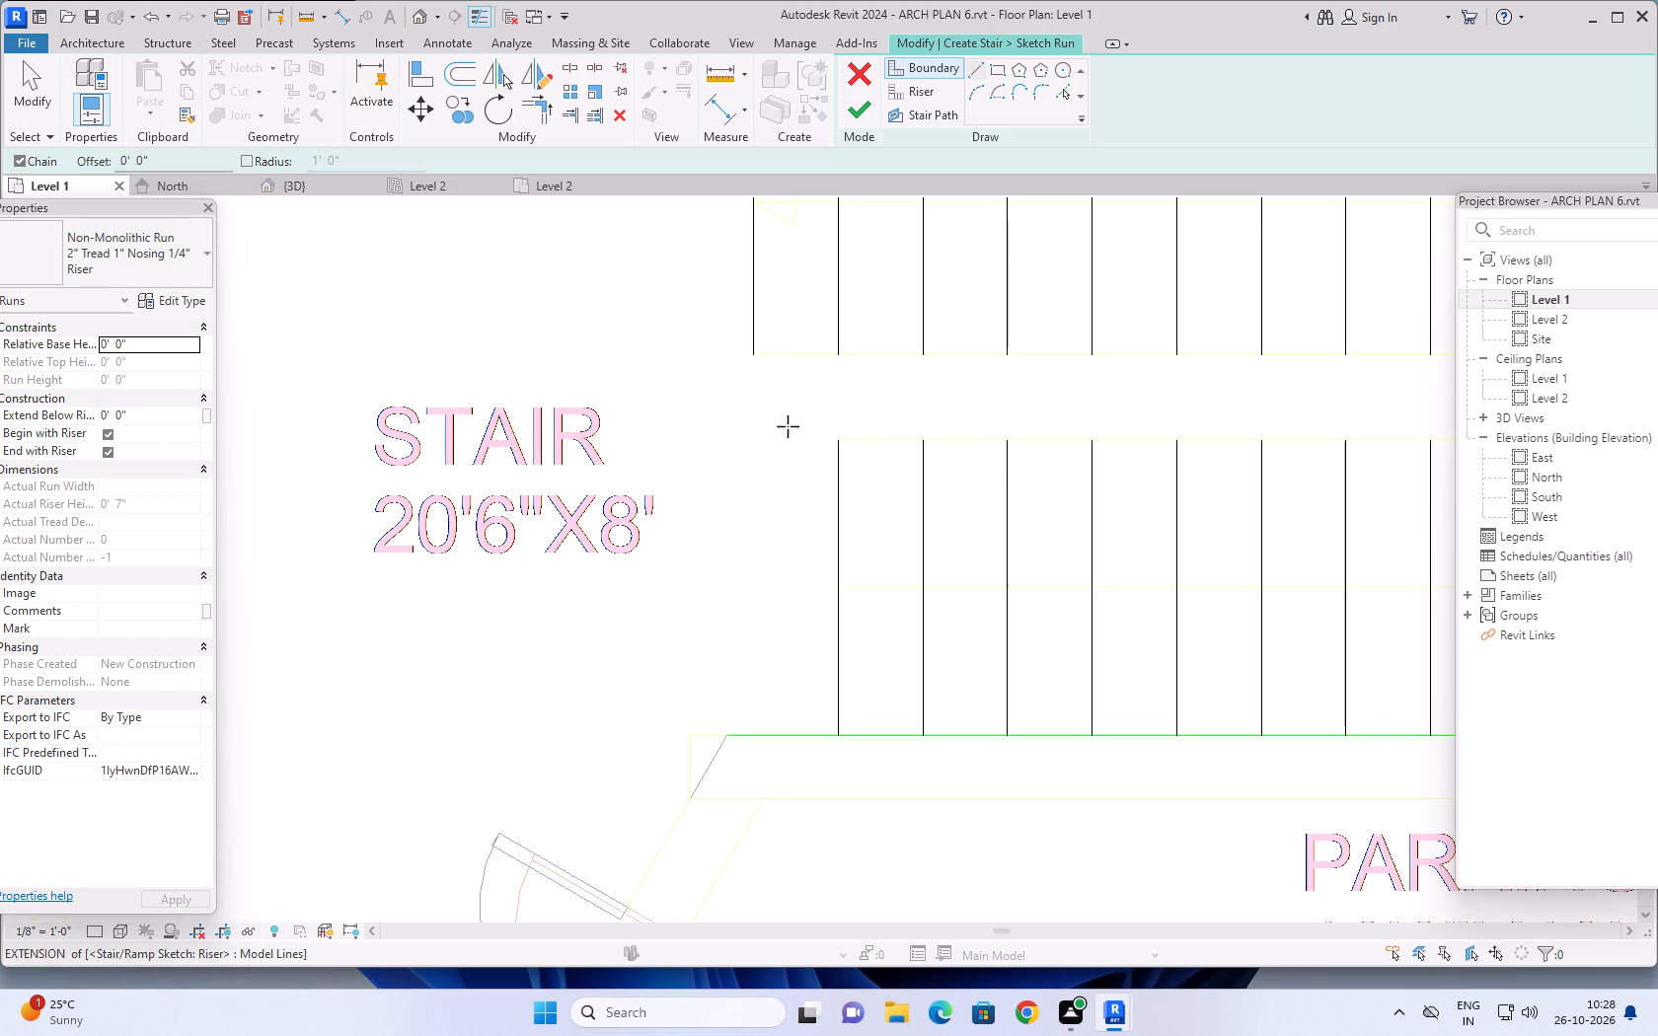
left_click(753, 361)
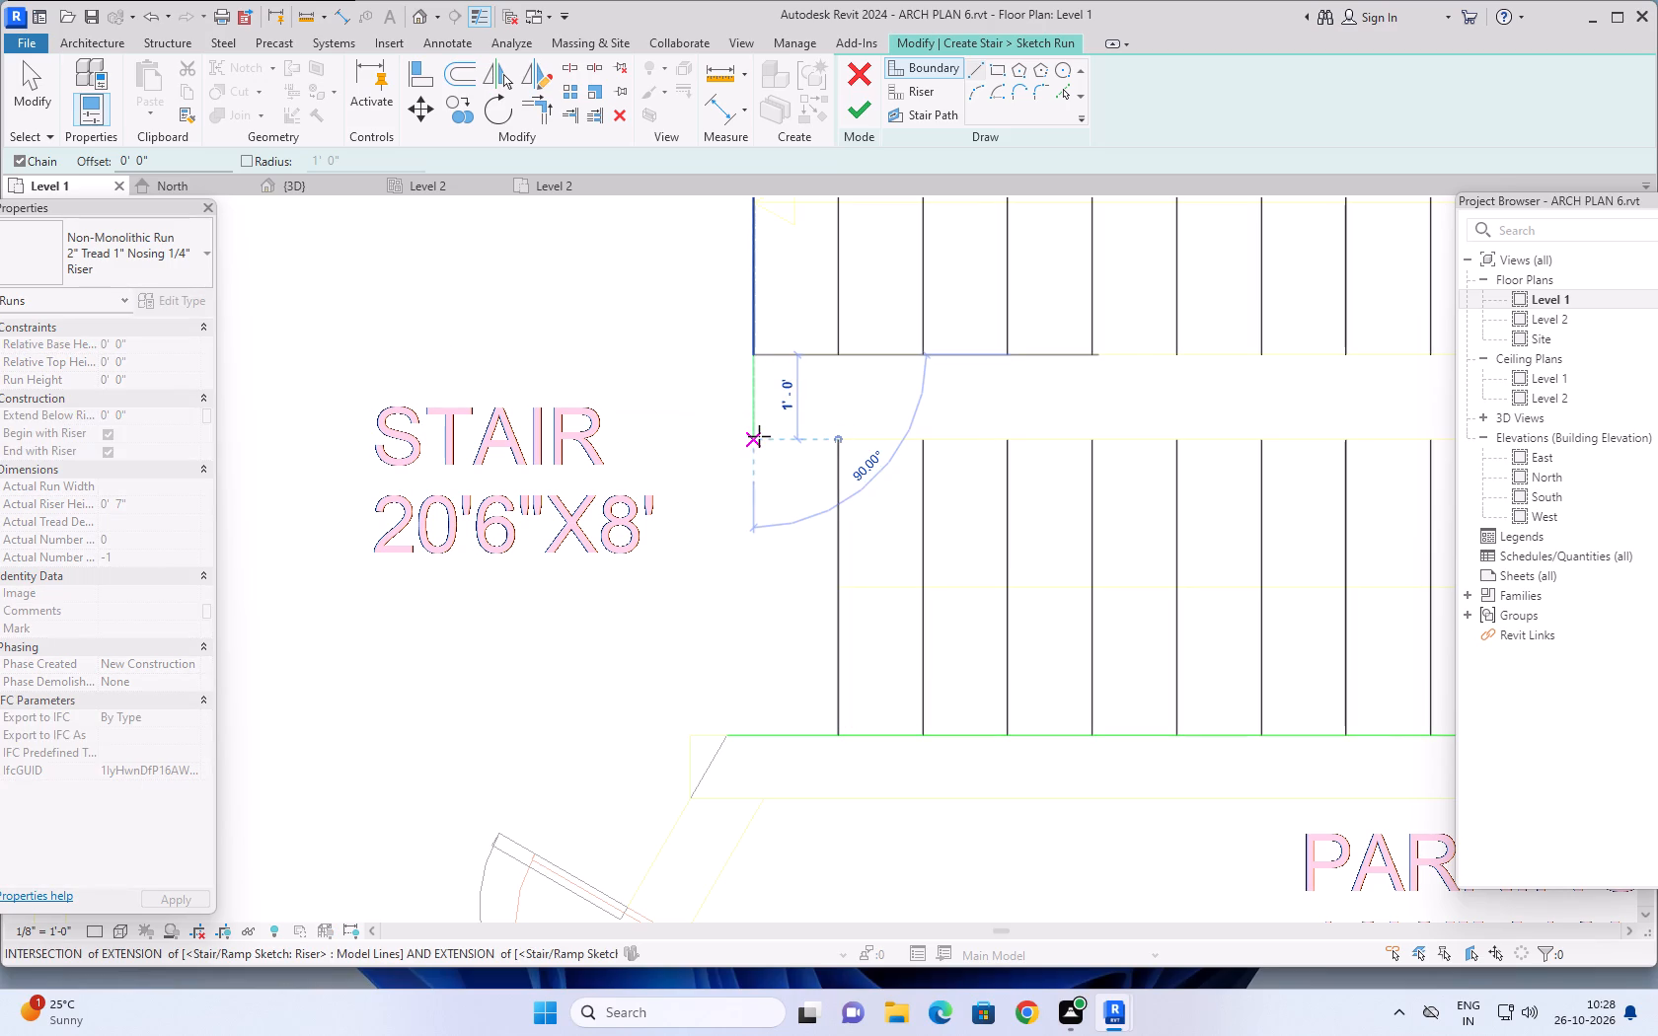
left_click(759, 436)
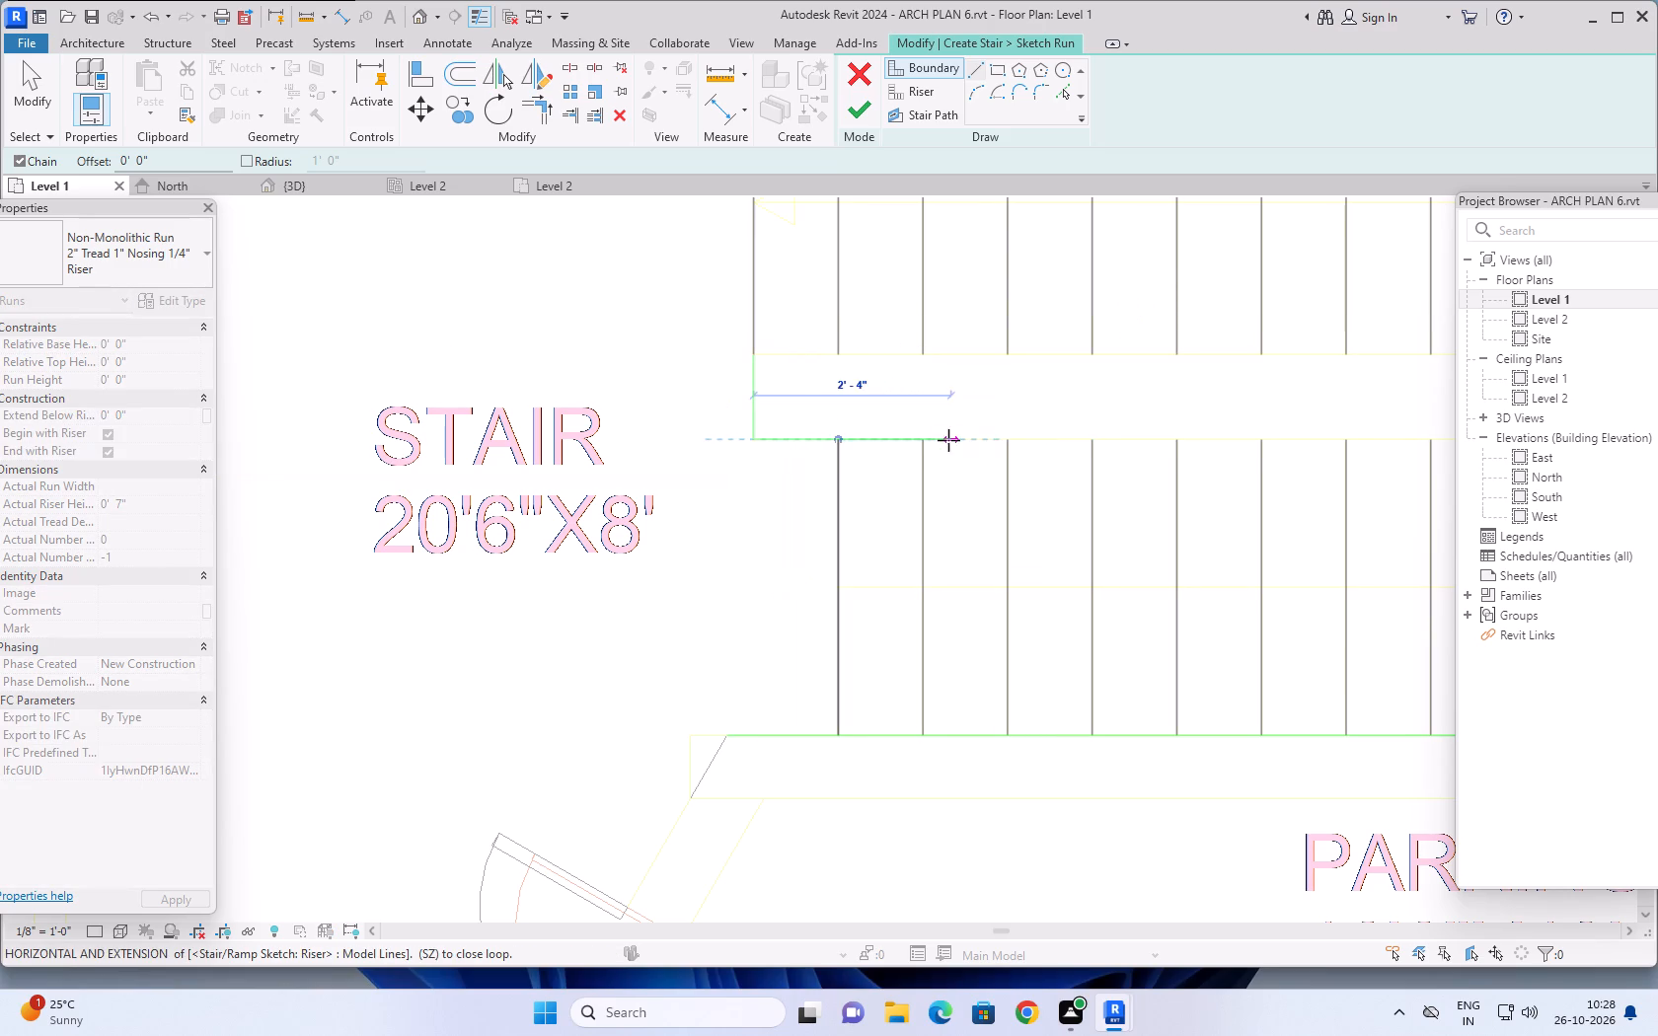
scroll(1224, 443, "down", 4)
middle_click_drag(1292, 442, 1043, 447)
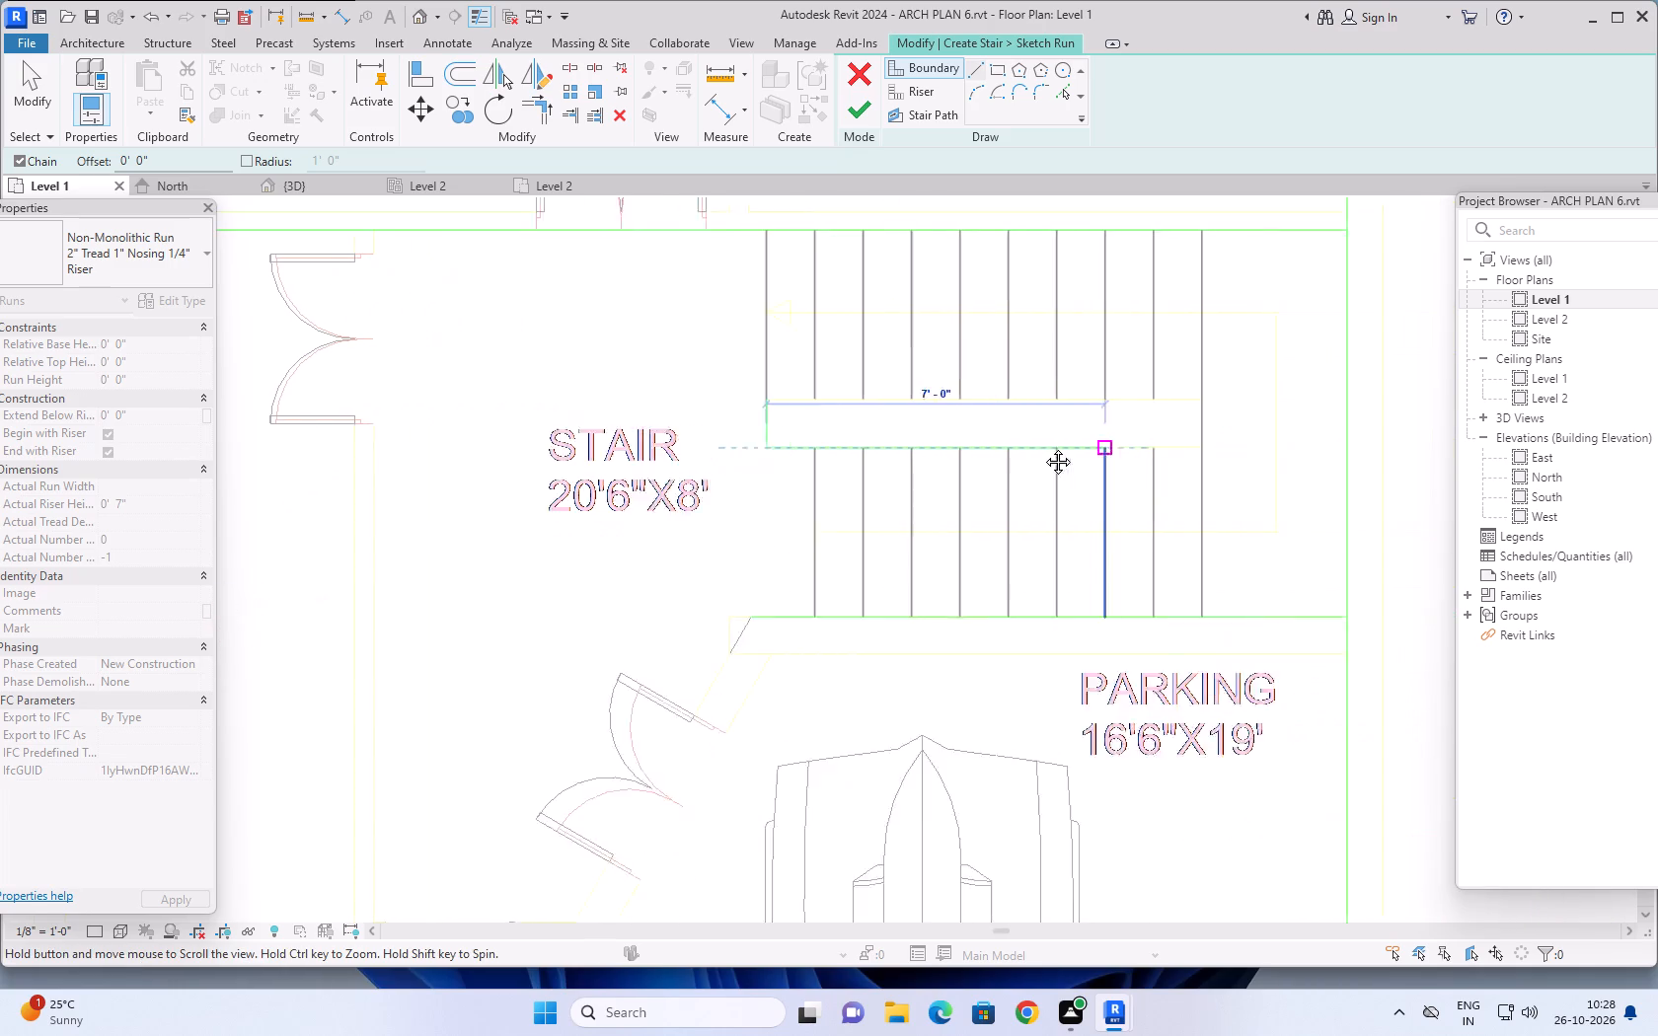
middle_click_drag(1043, 447, 1022, 447)
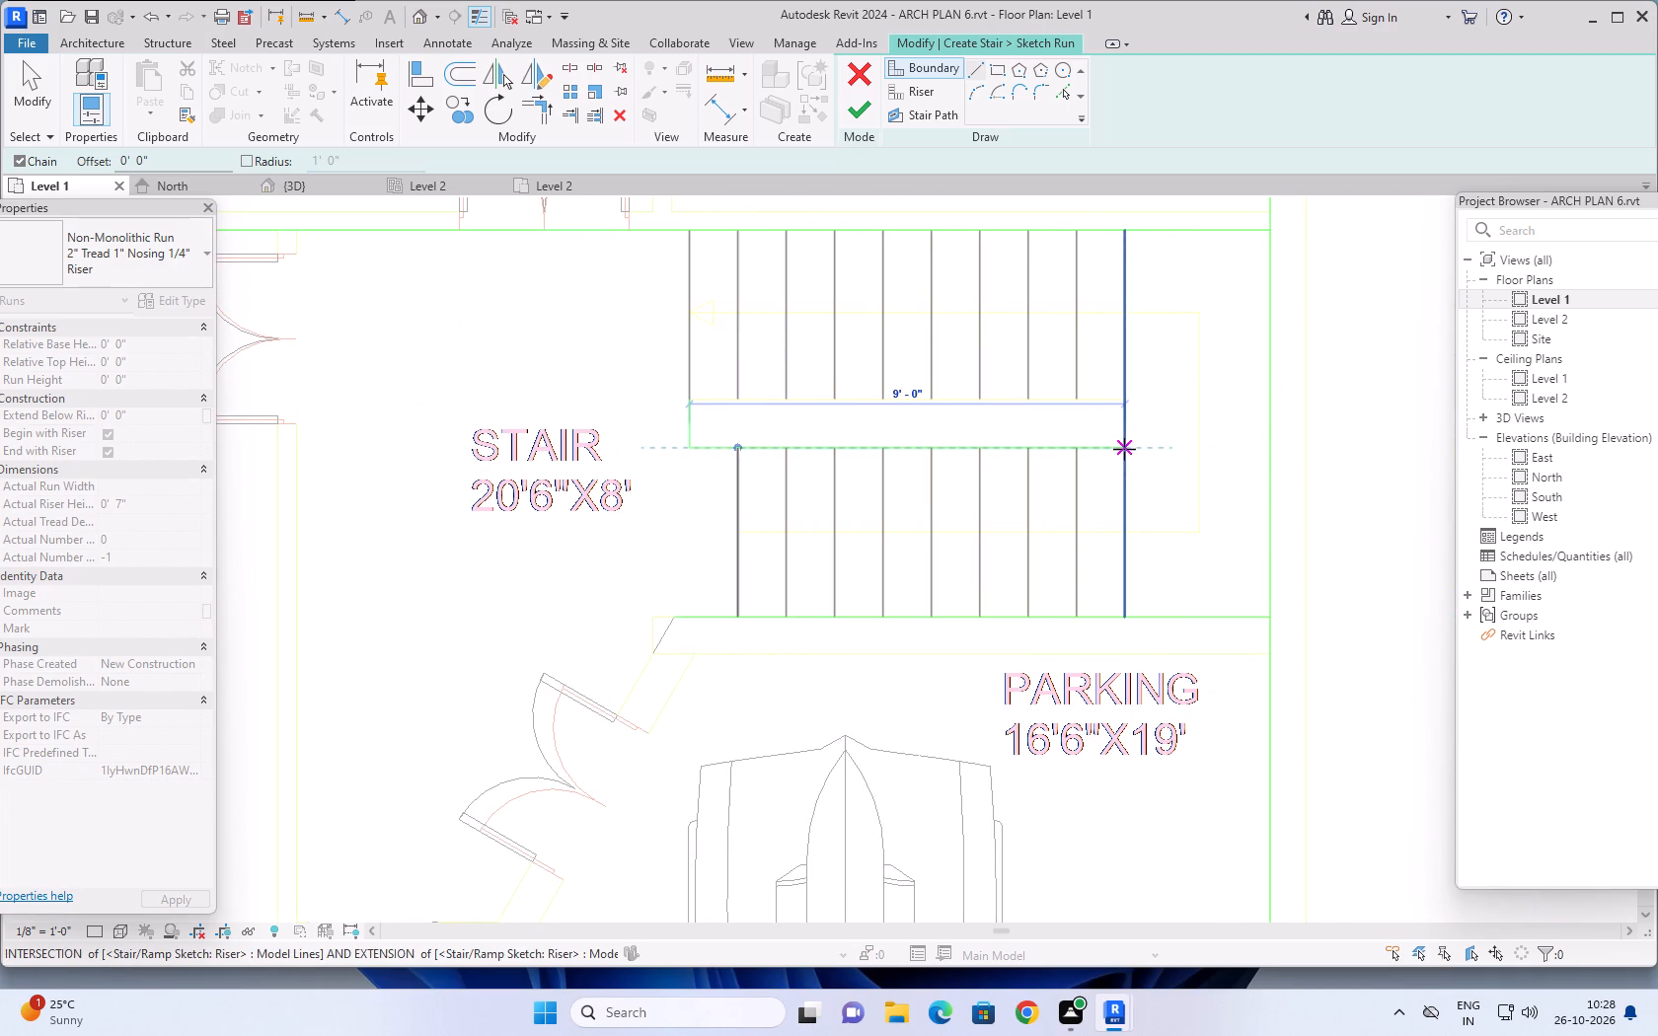
left_click(1124, 449)
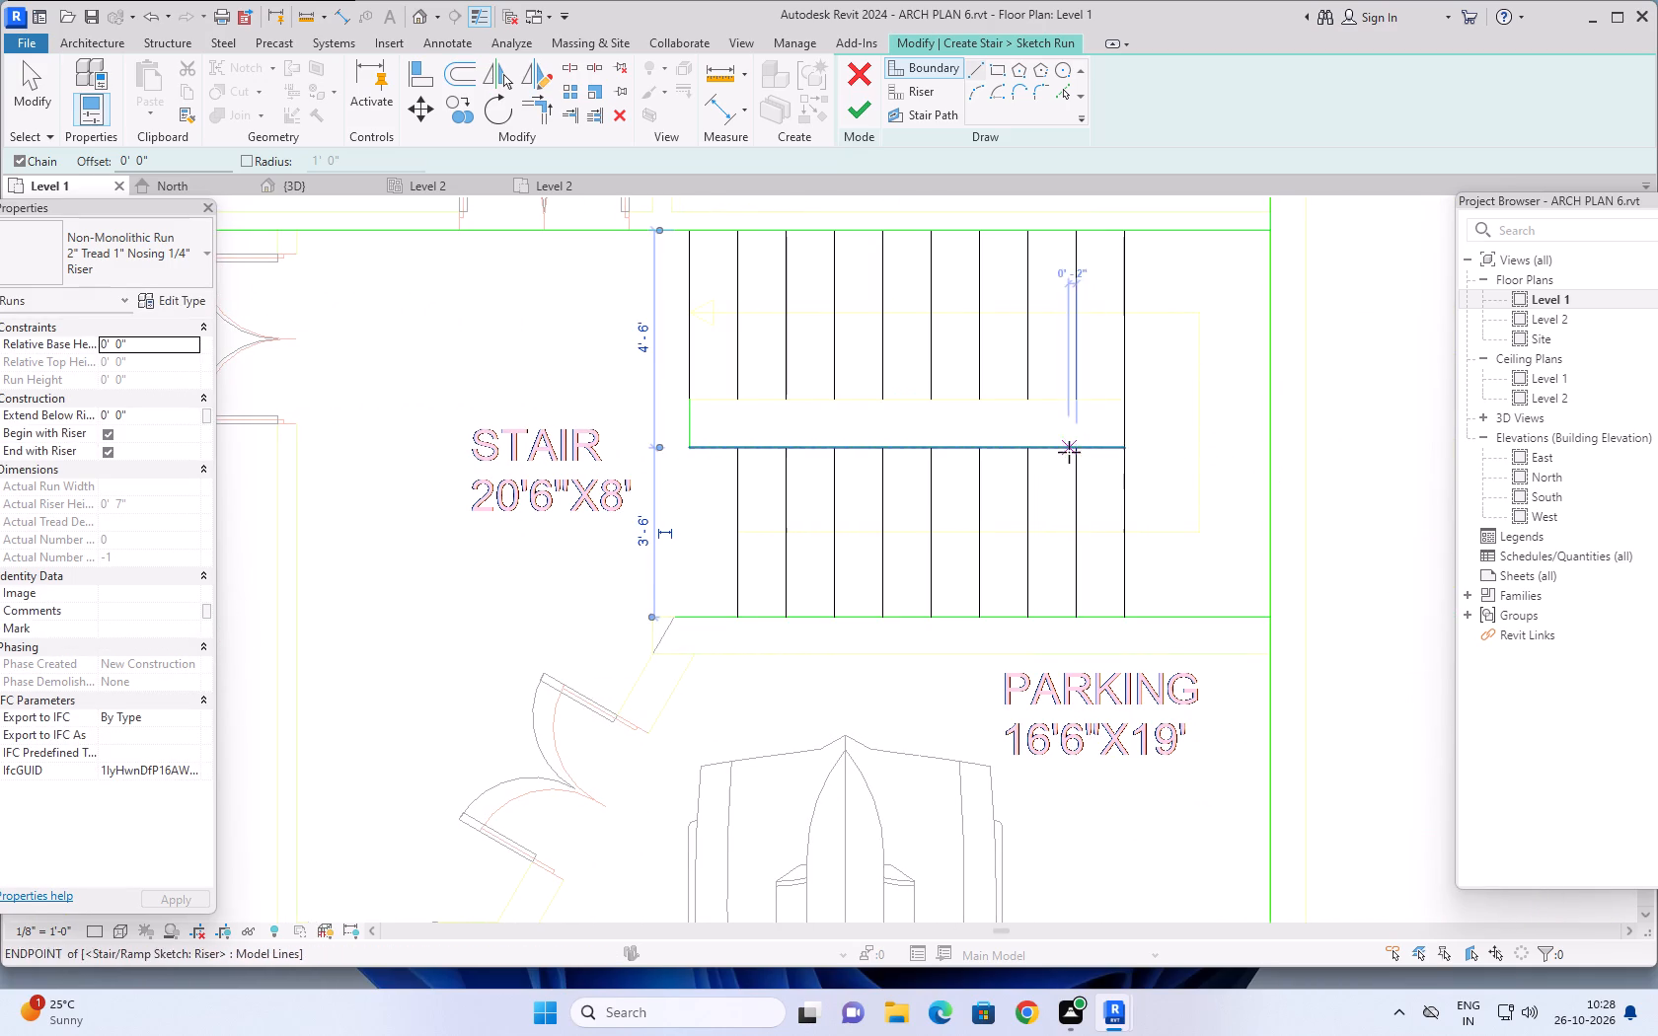
key("Escape")
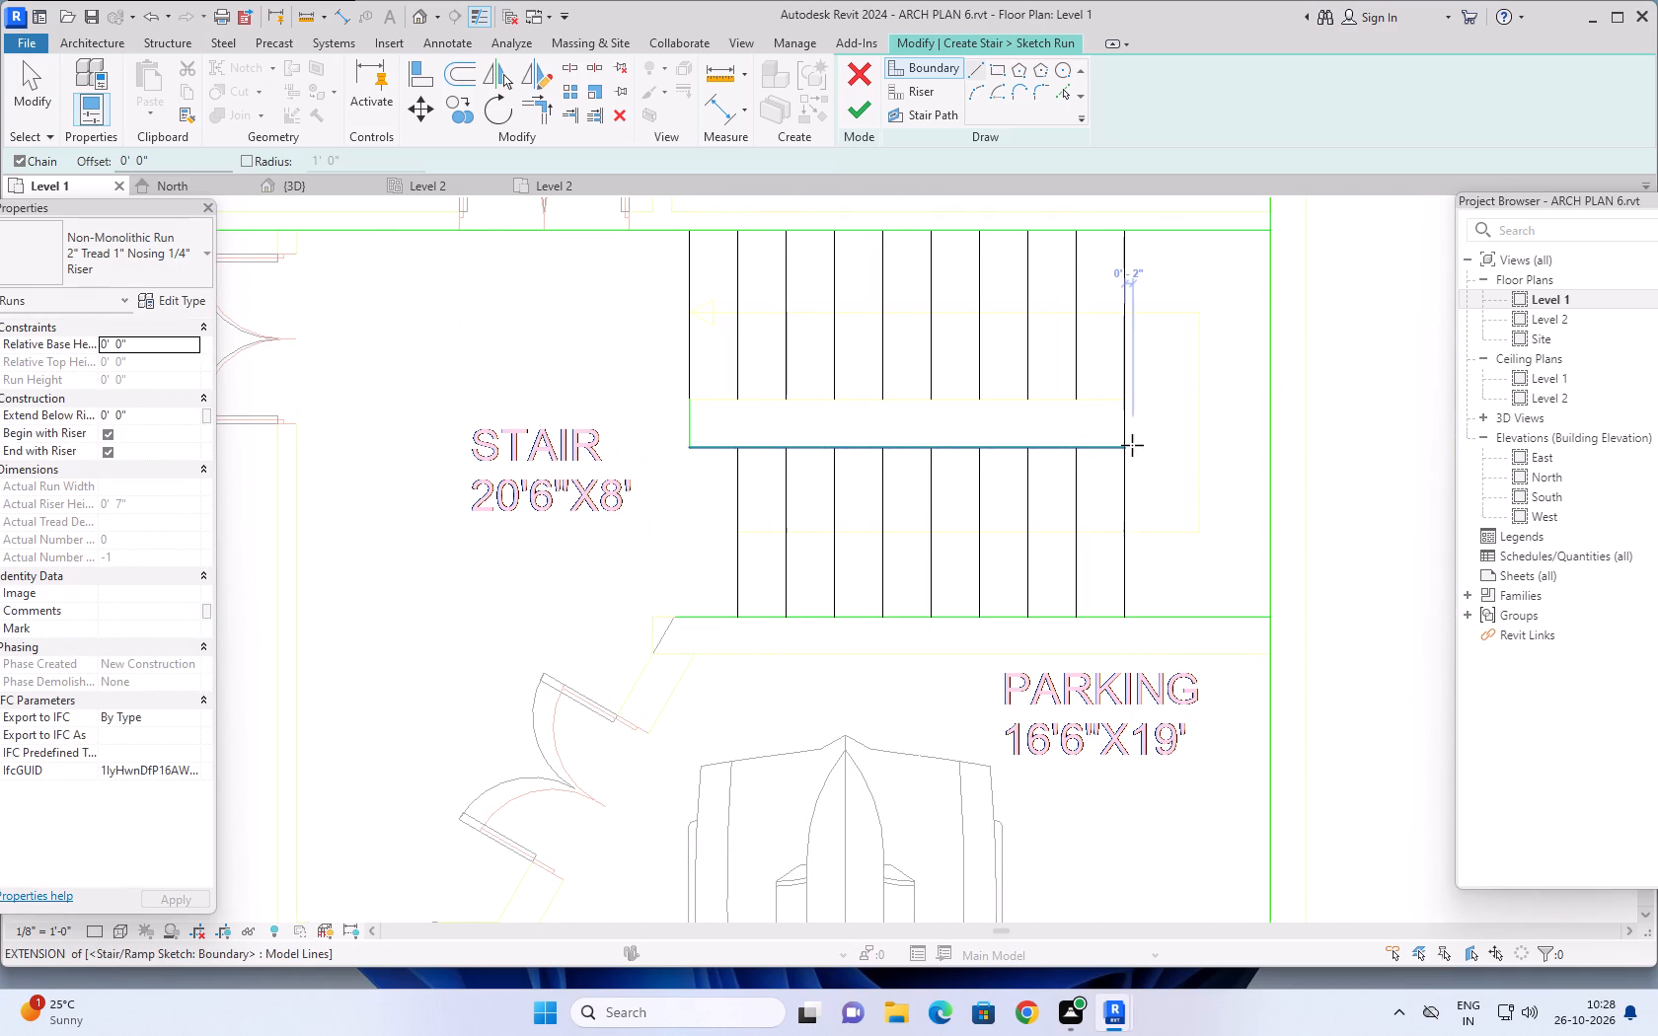
Trim the full-width landing riser to the gap's south boundary line, keeping only its south flight part.
left_click(525, 110)
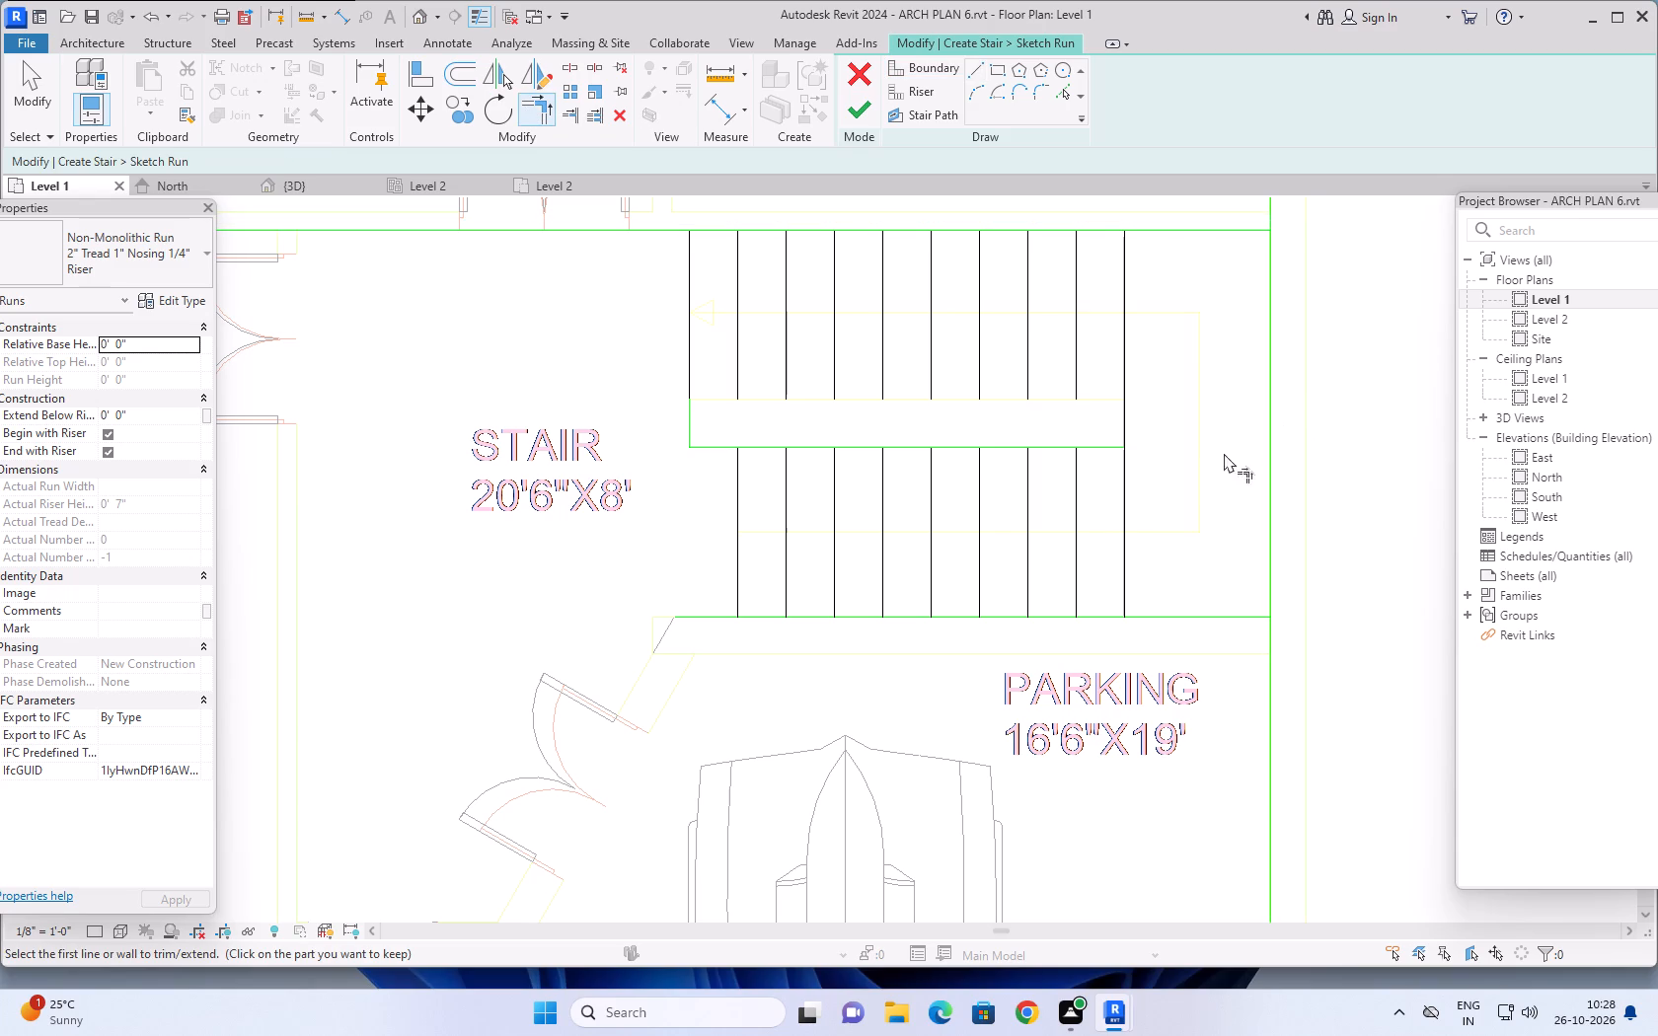
left_click(1123, 487)
left_click(1113, 446)
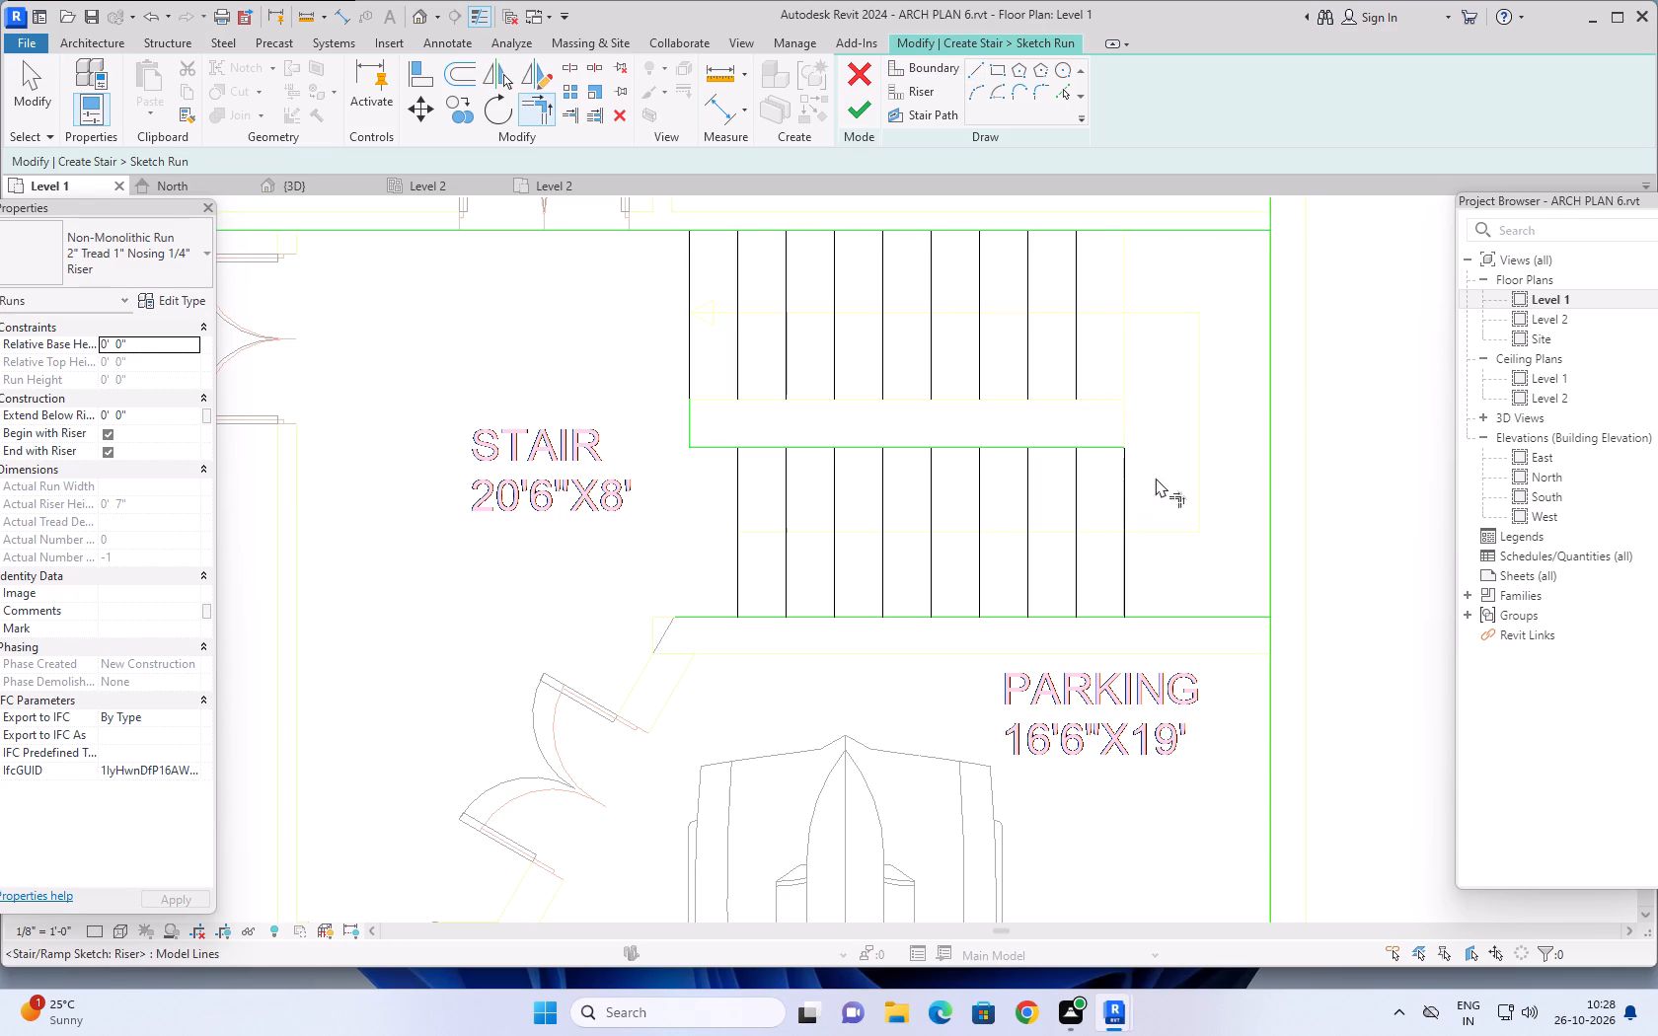
Close the boundary rectangle between the flights with a line north at the landing and a 9'-0" line back to the west riser.
left_click(917, 71)
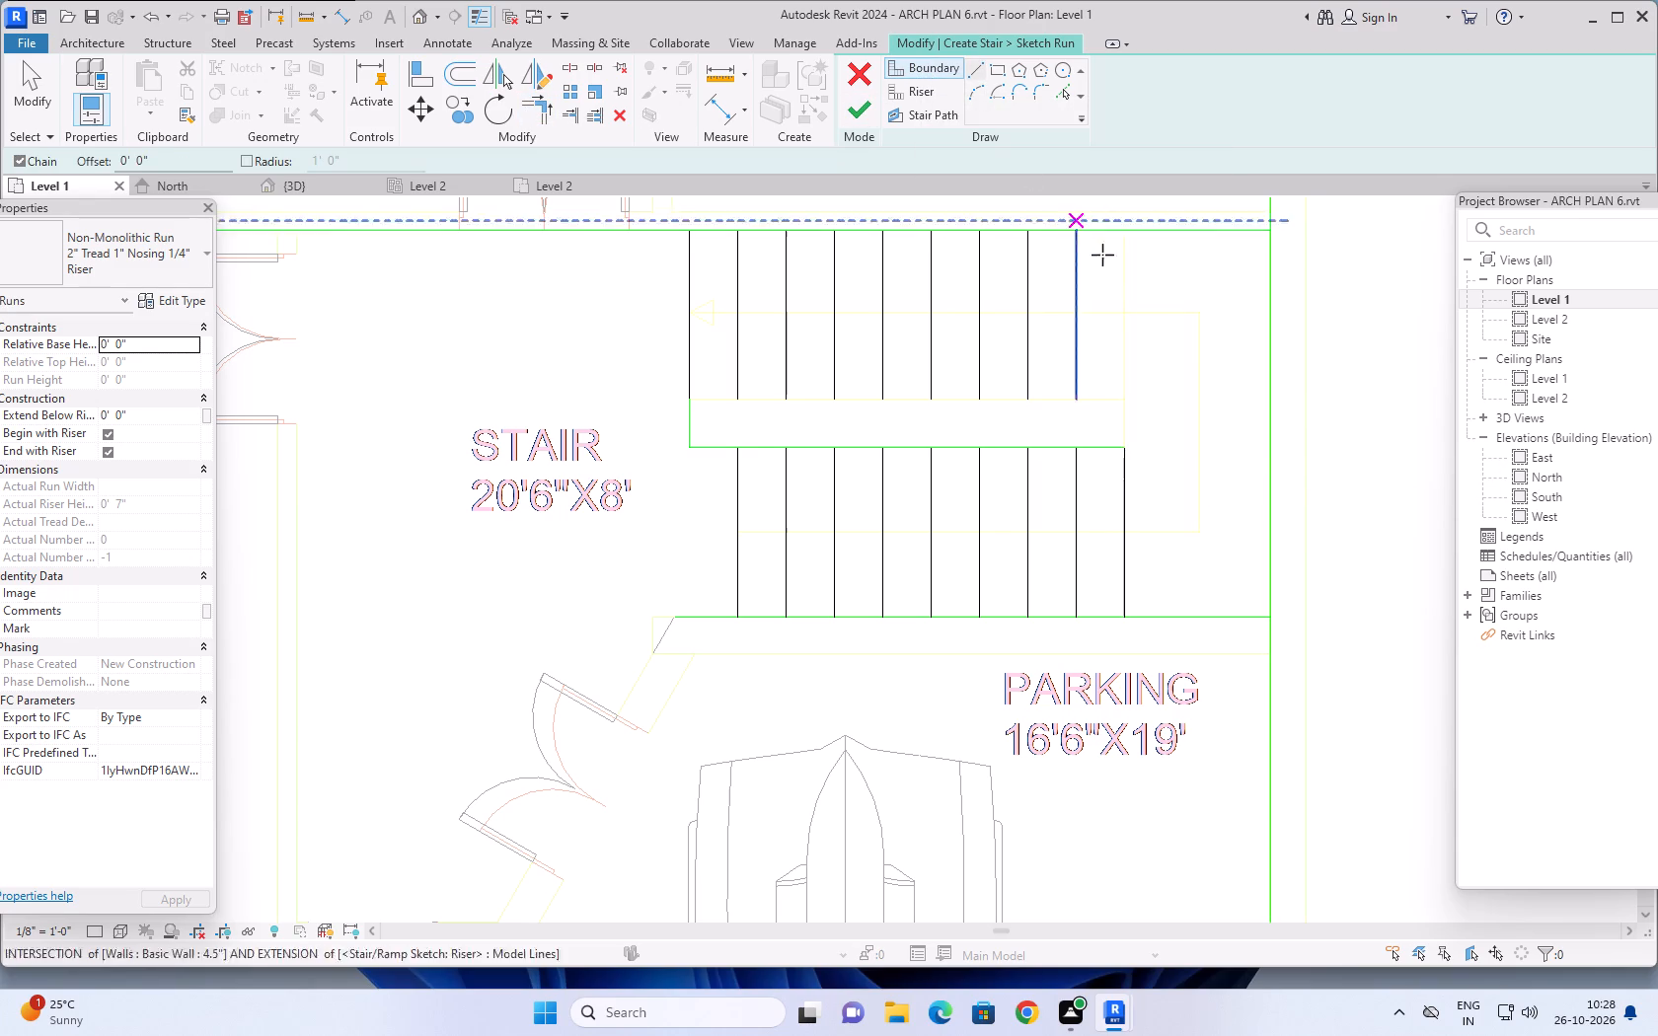
left_click(1124, 448)
left_click(1128, 403)
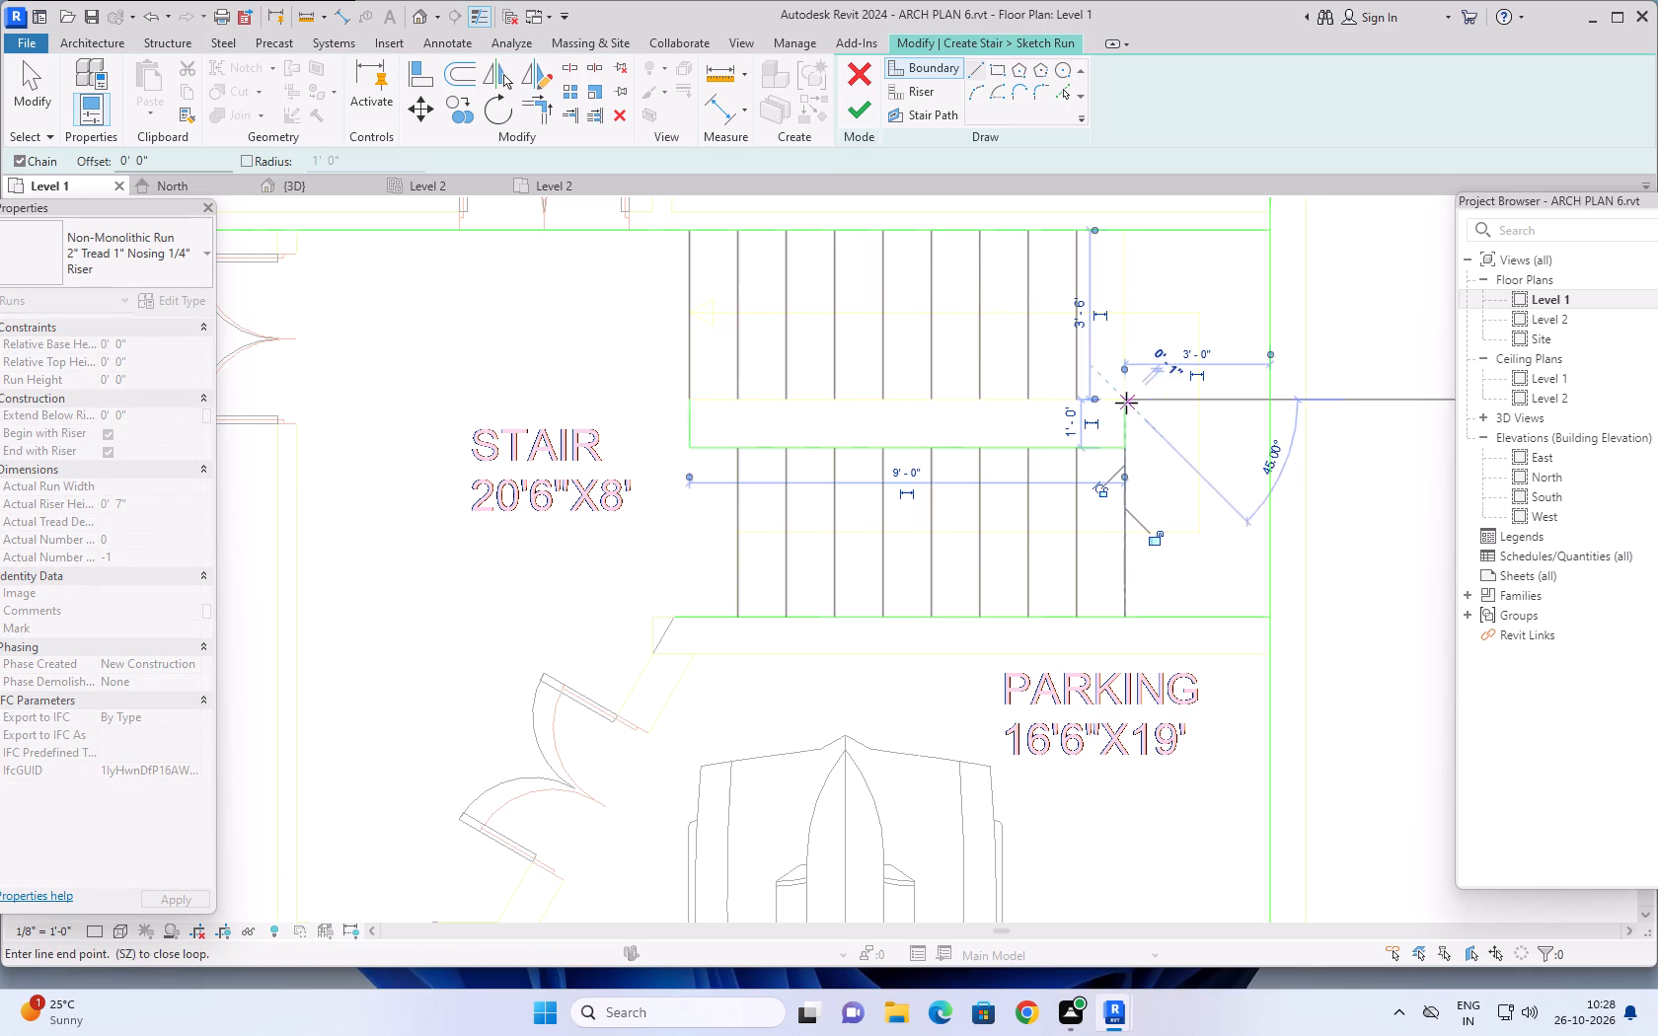
left_click(689, 397)
key("Escape")
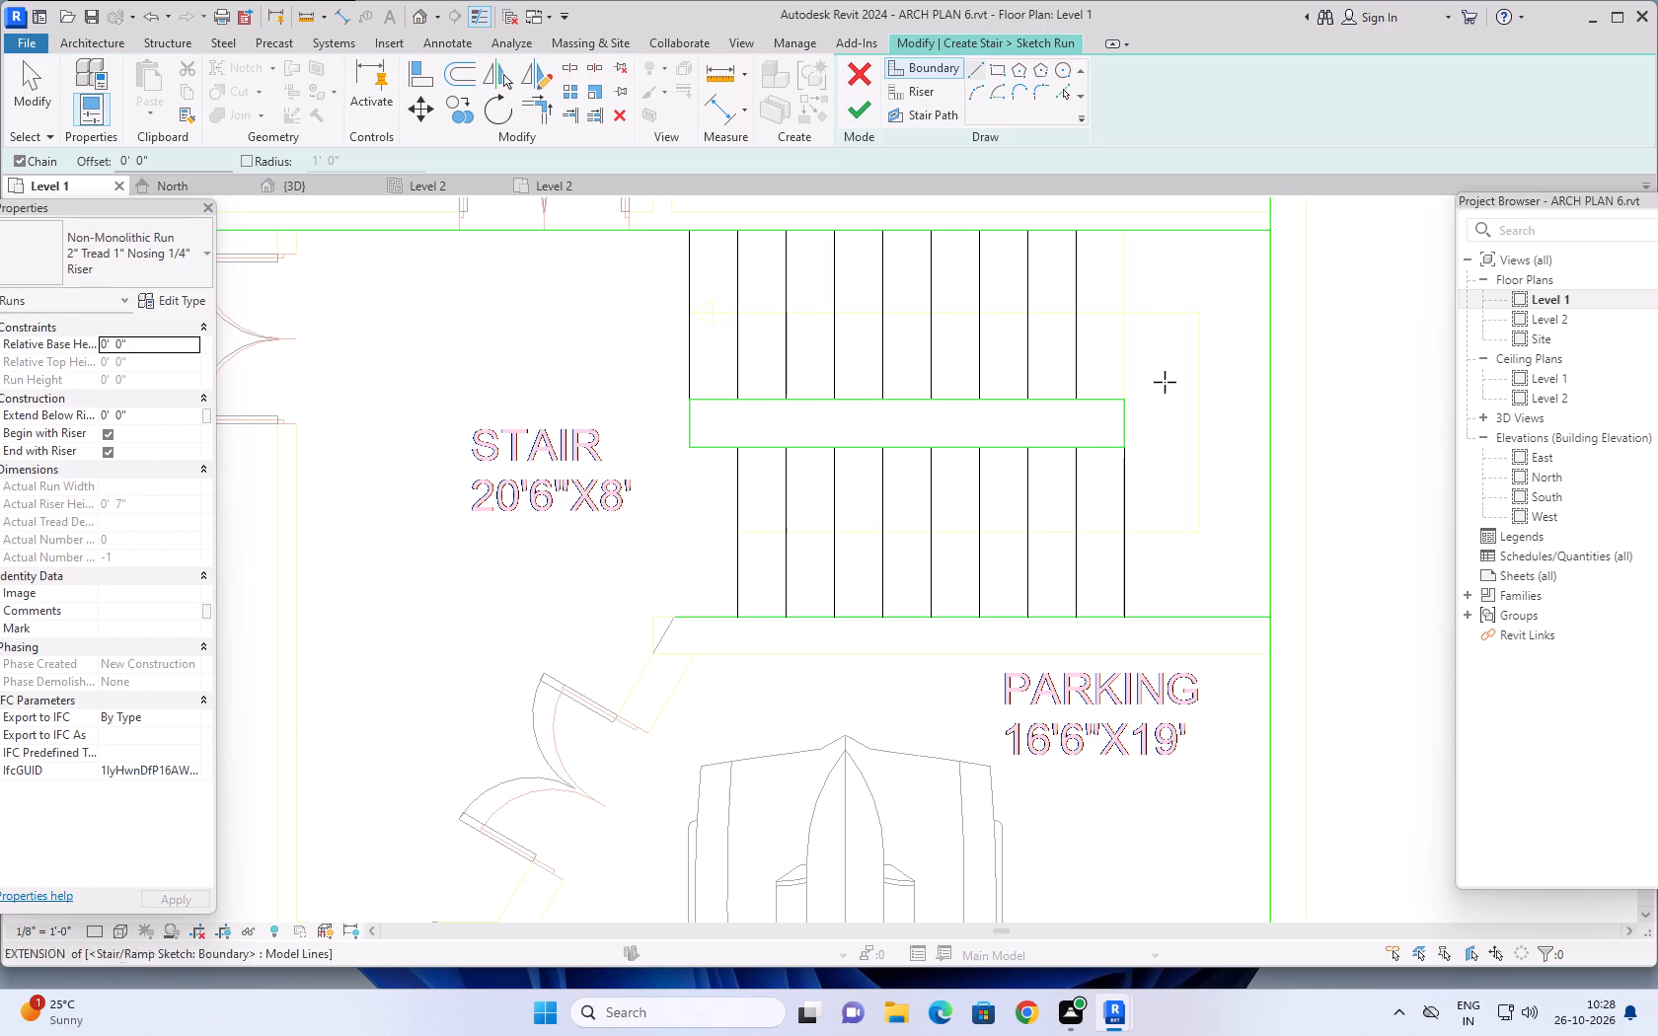
Draw the north flight's riser line at the landing, from the gap boundary's northeast corner to the north wall boundary.
left_click(910, 92)
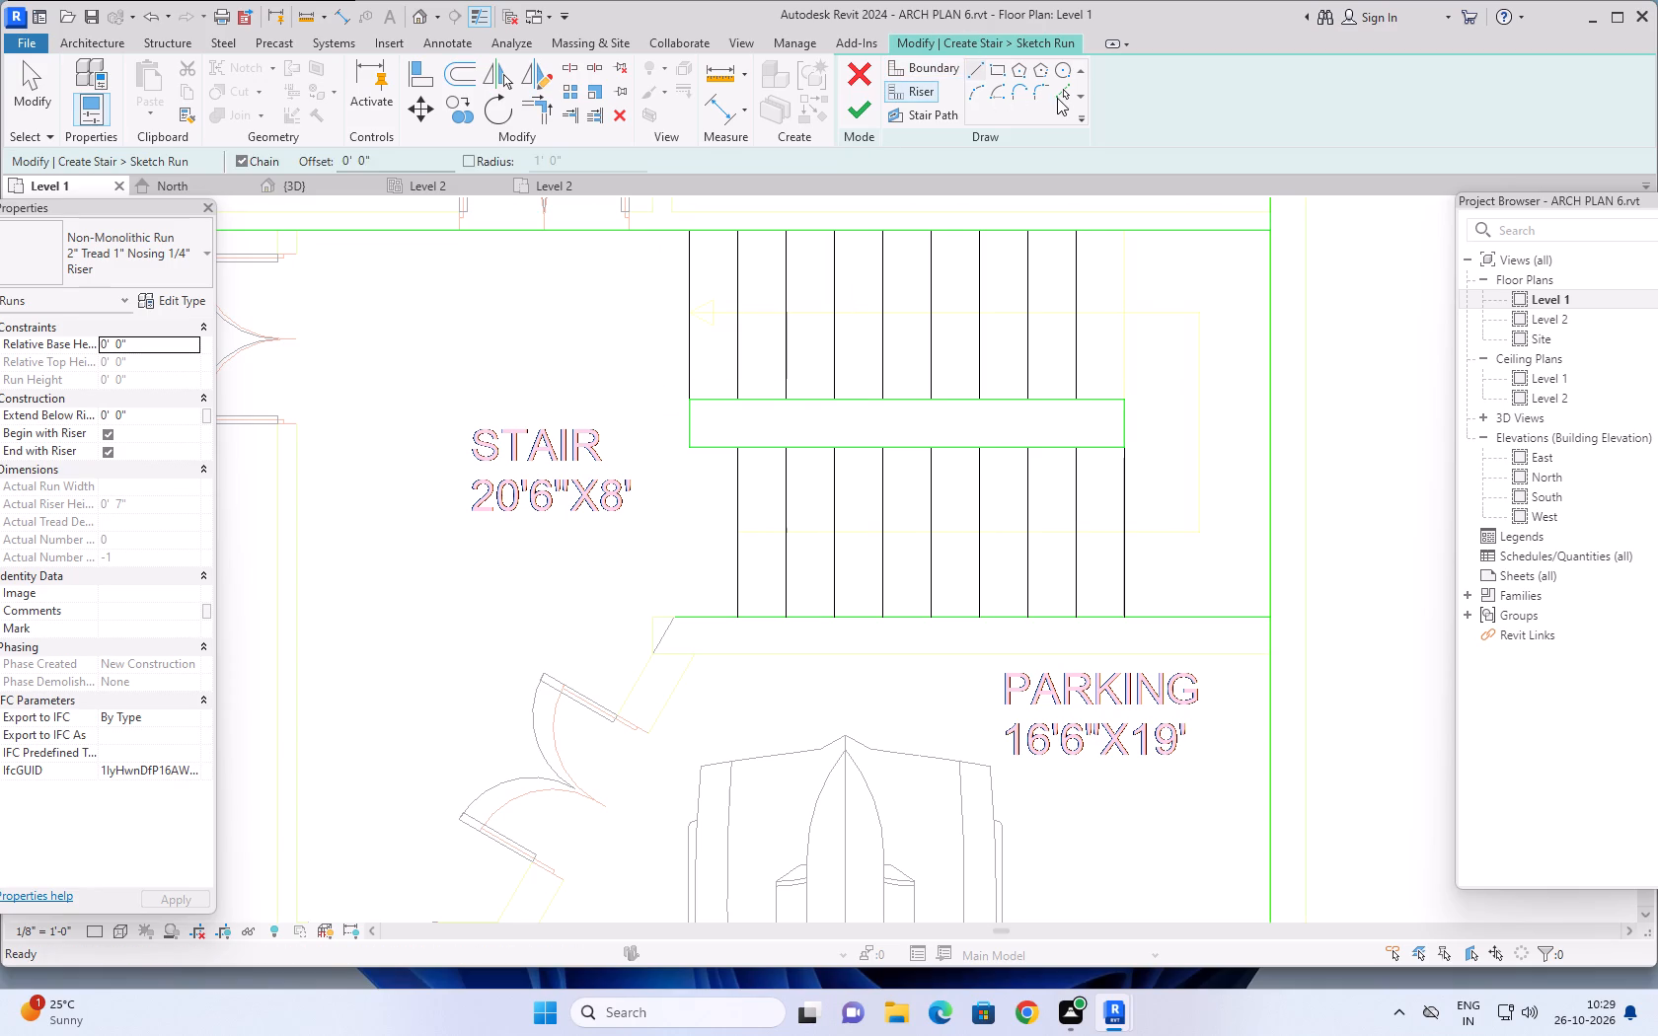
left_click(1060, 98)
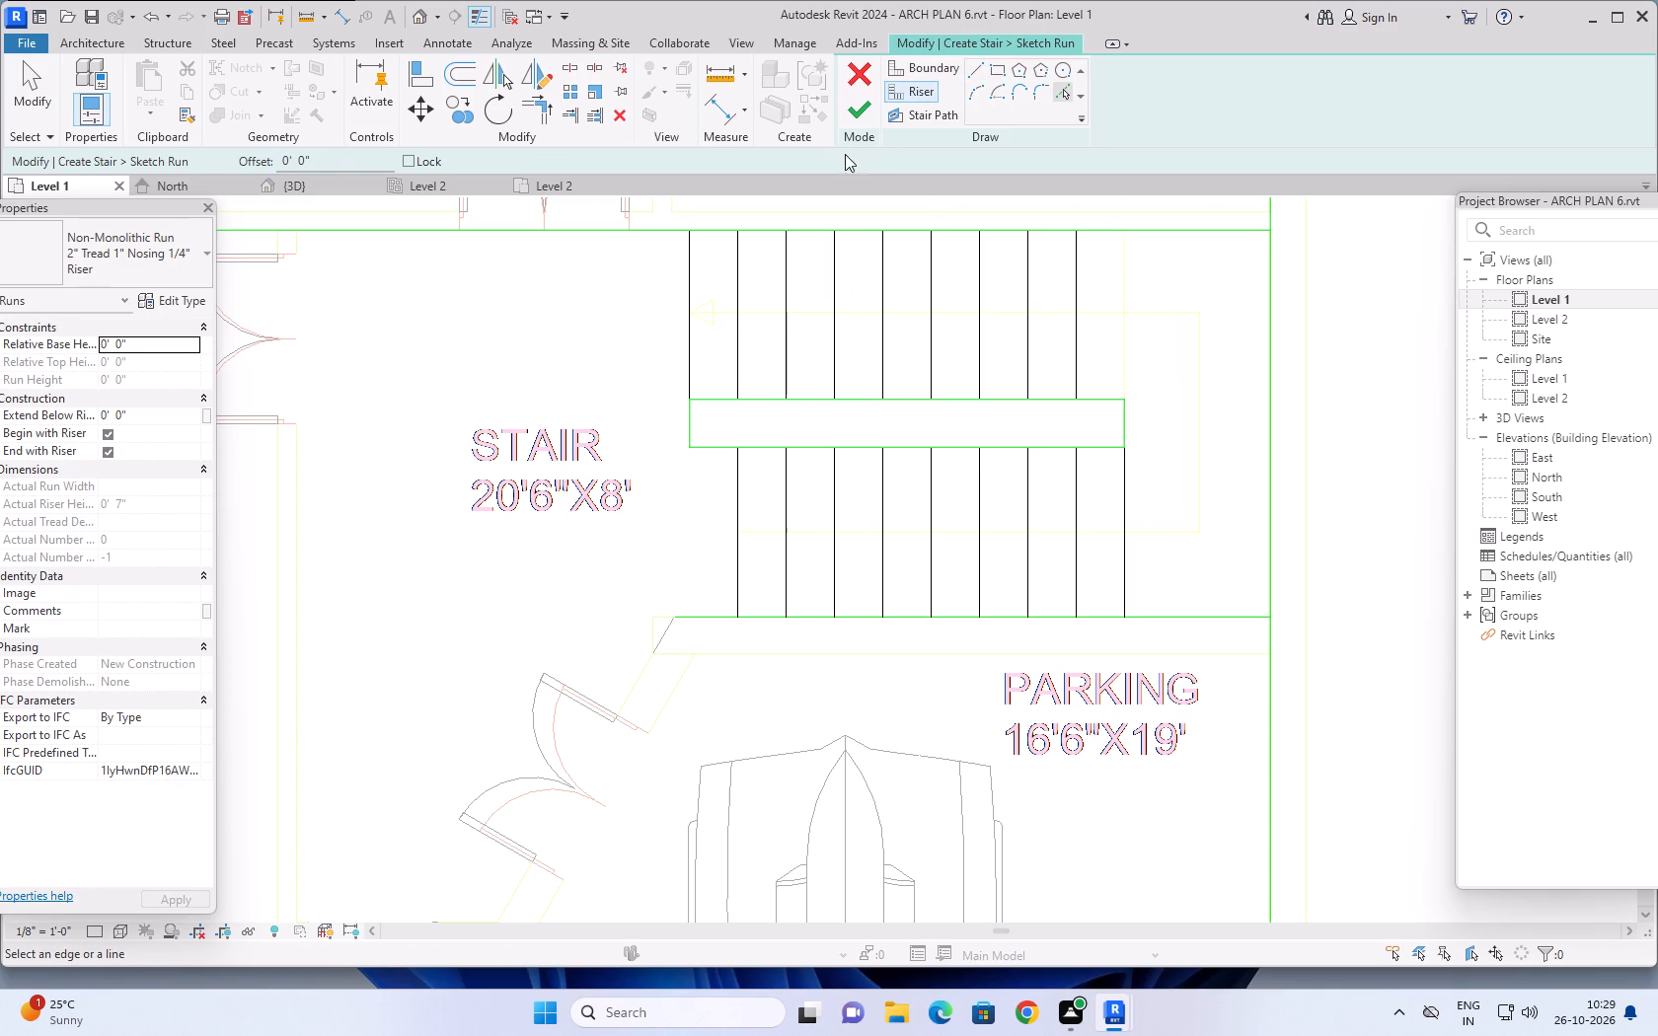
left_click(978, 74)
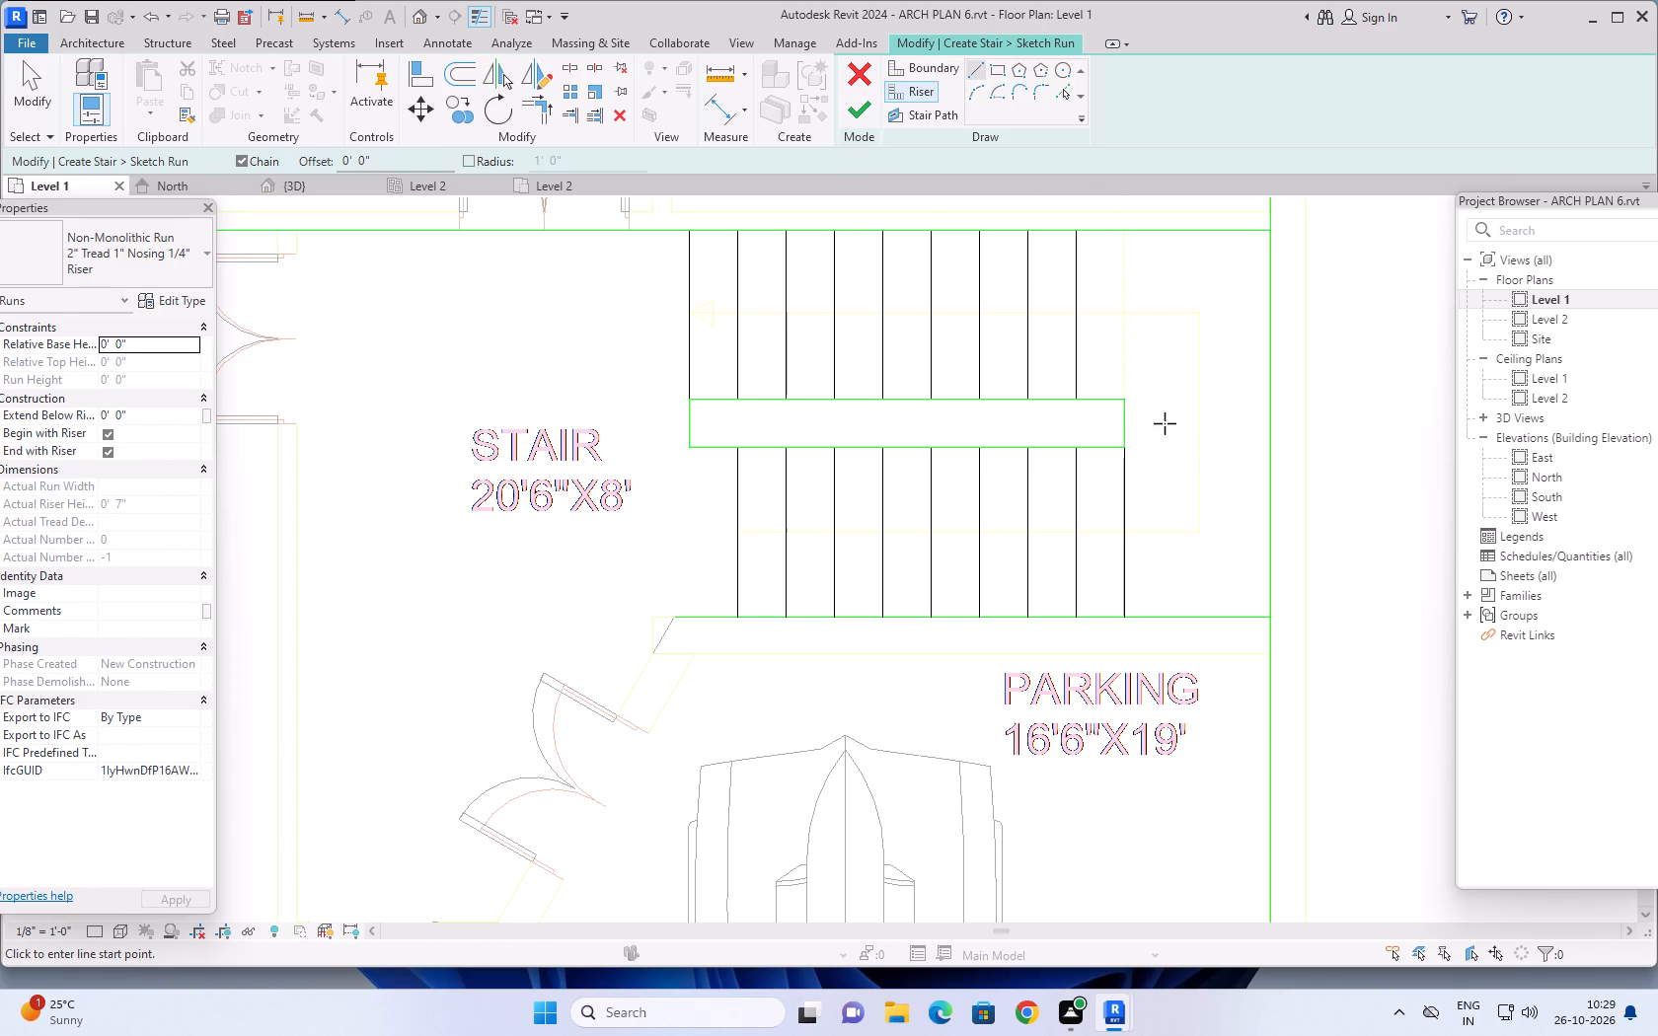
left_click(1121, 398)
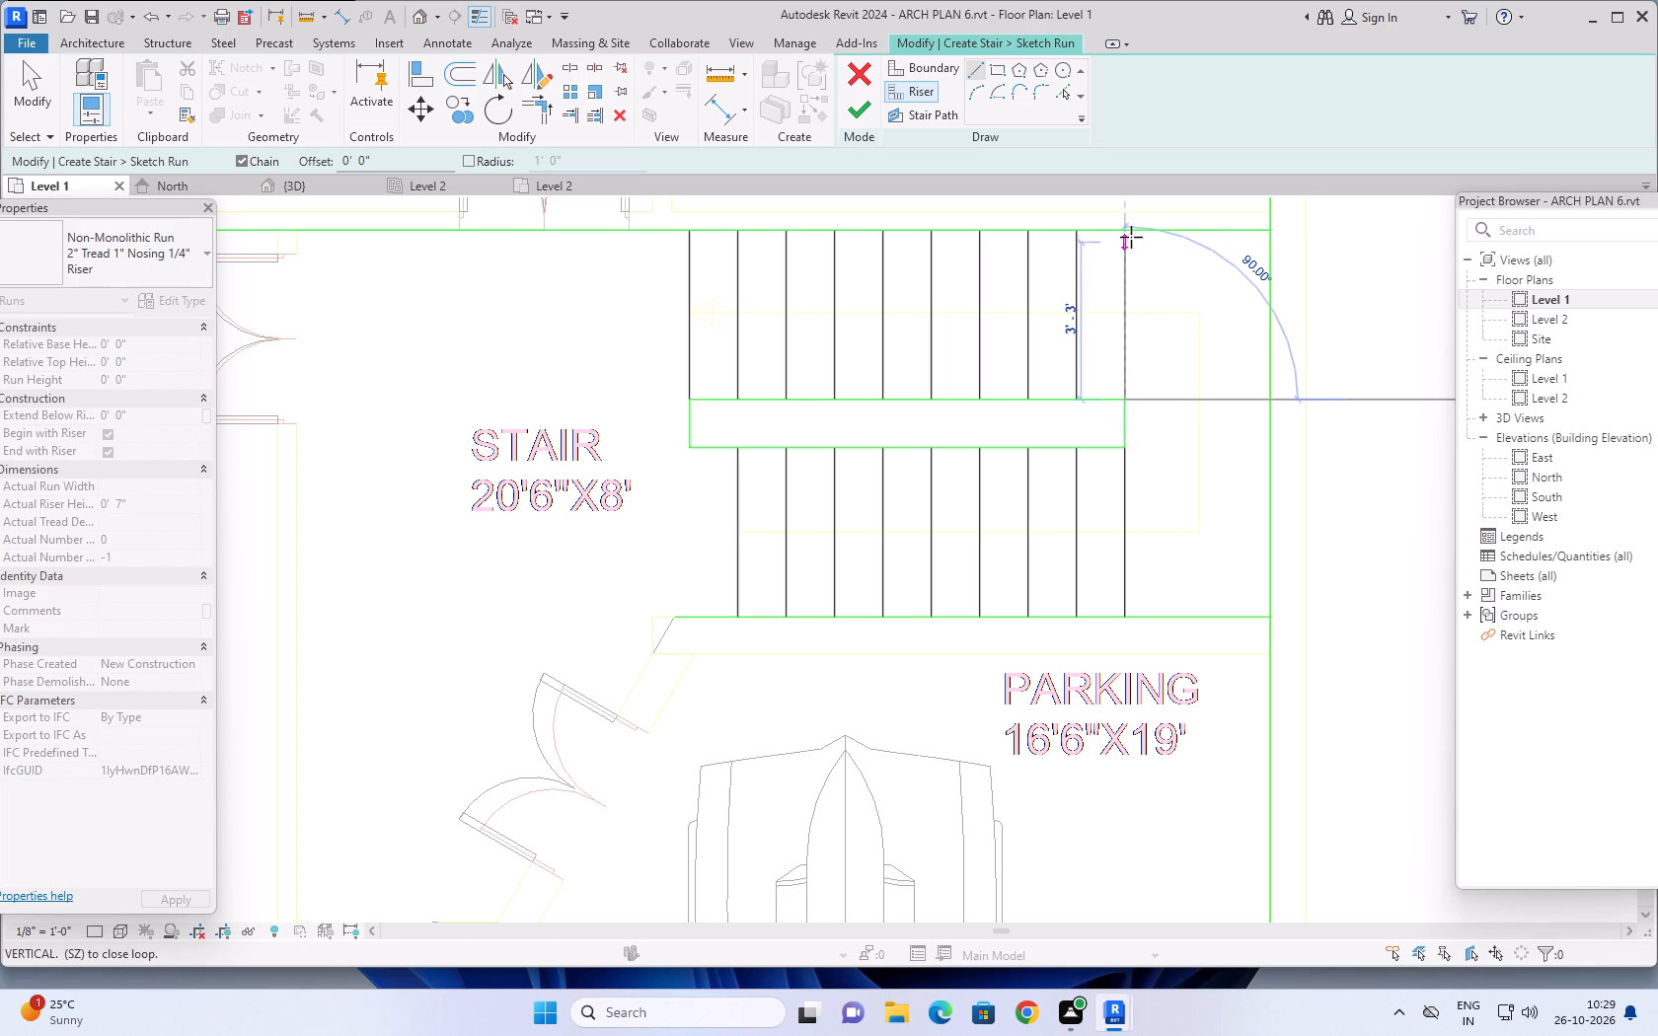
left_click(1126, 231)
key("Escape")
scroll(1220, 424, "down", 2)
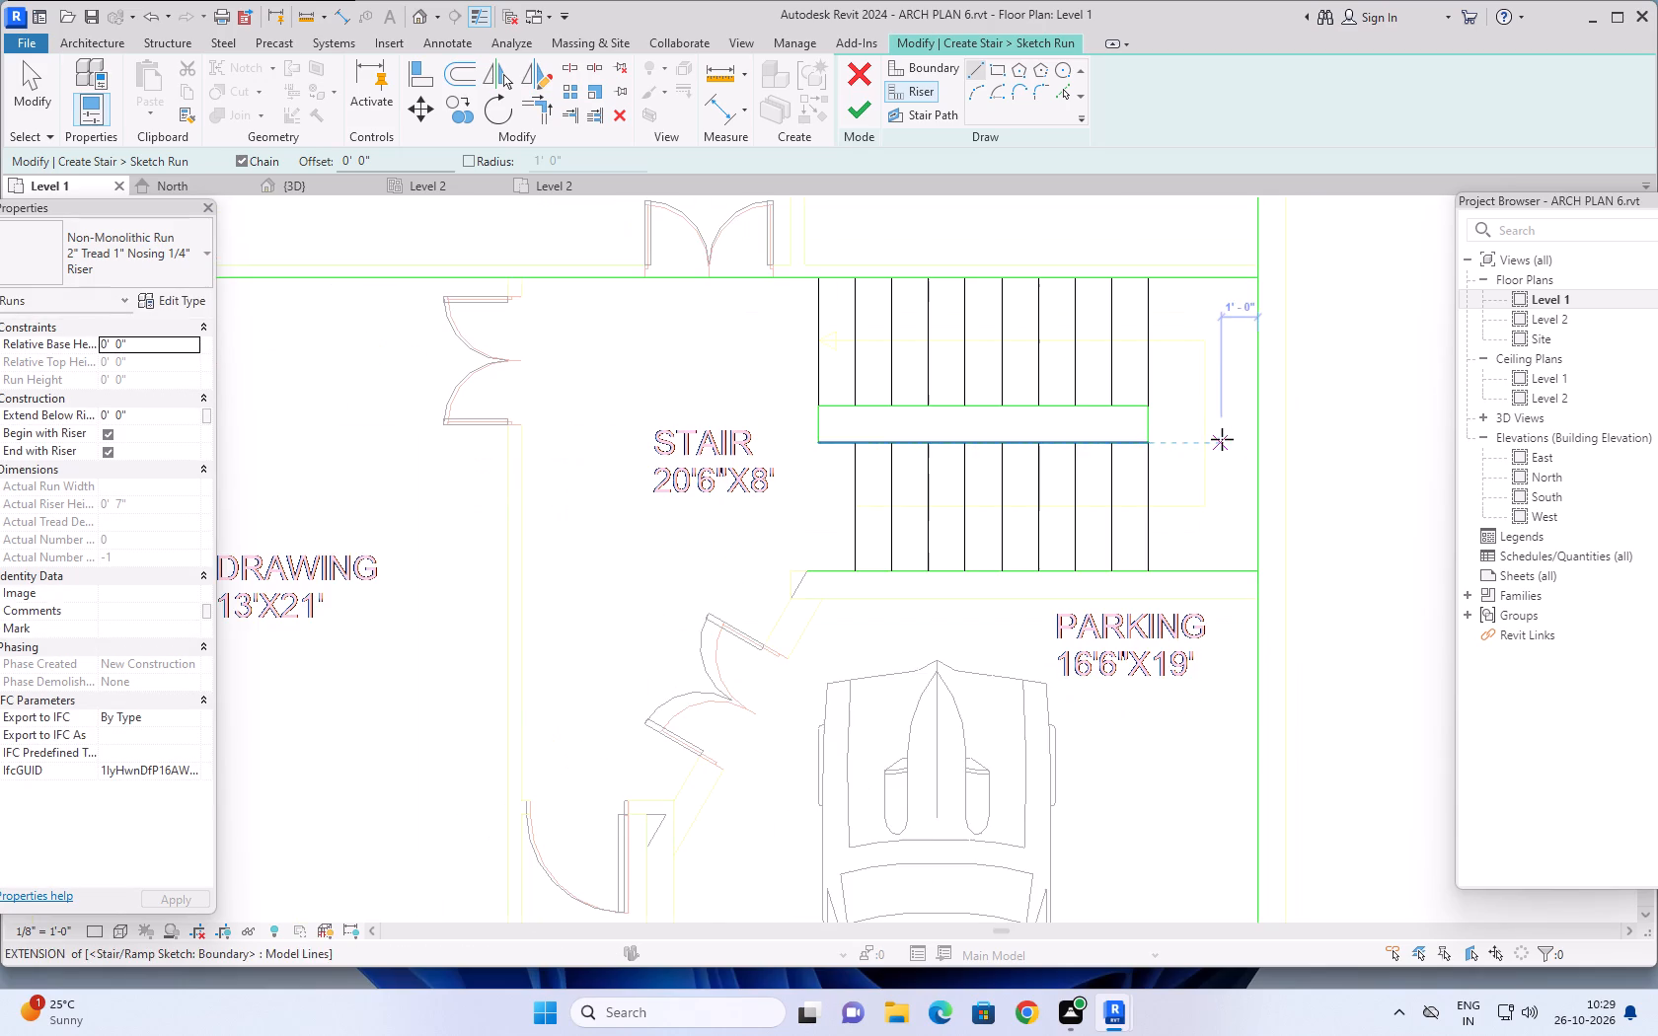
scroll(1245, 450, "down", 1)
middle_click_drag(1330, 438, 1217, 431)
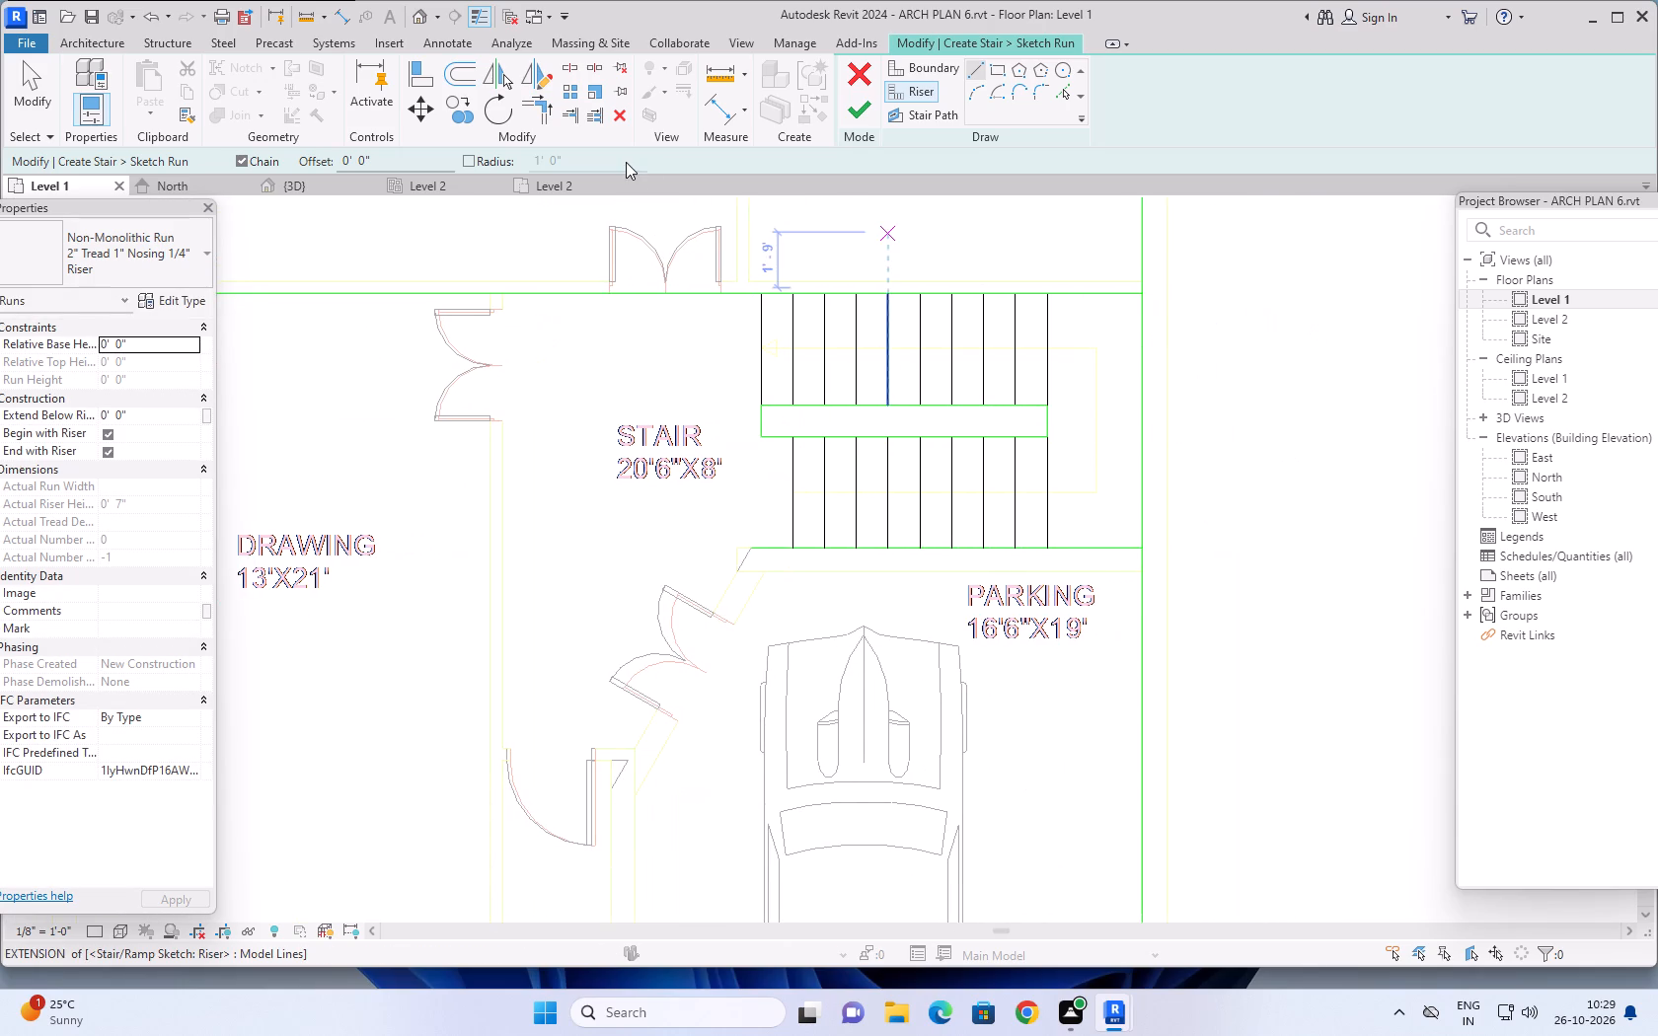
Pick the stair path over the DWG centre lines of the south flight, the landing and the north flight.
left_click(905, 110)
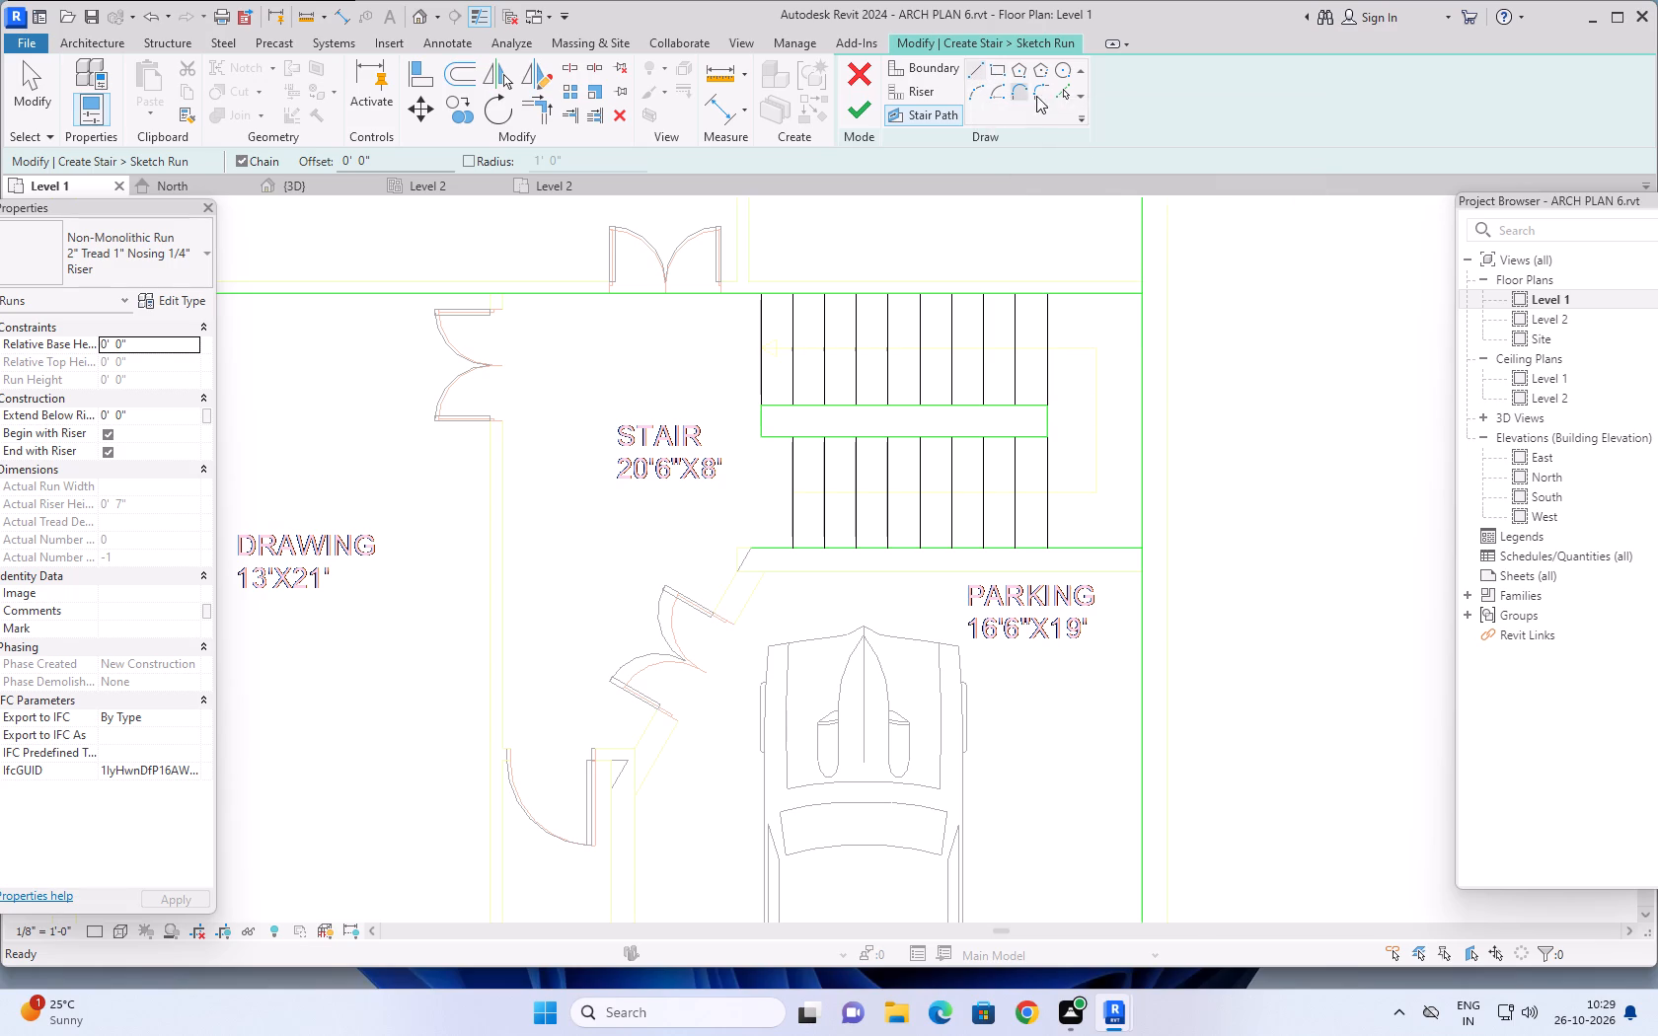
left_click(1066, 95)
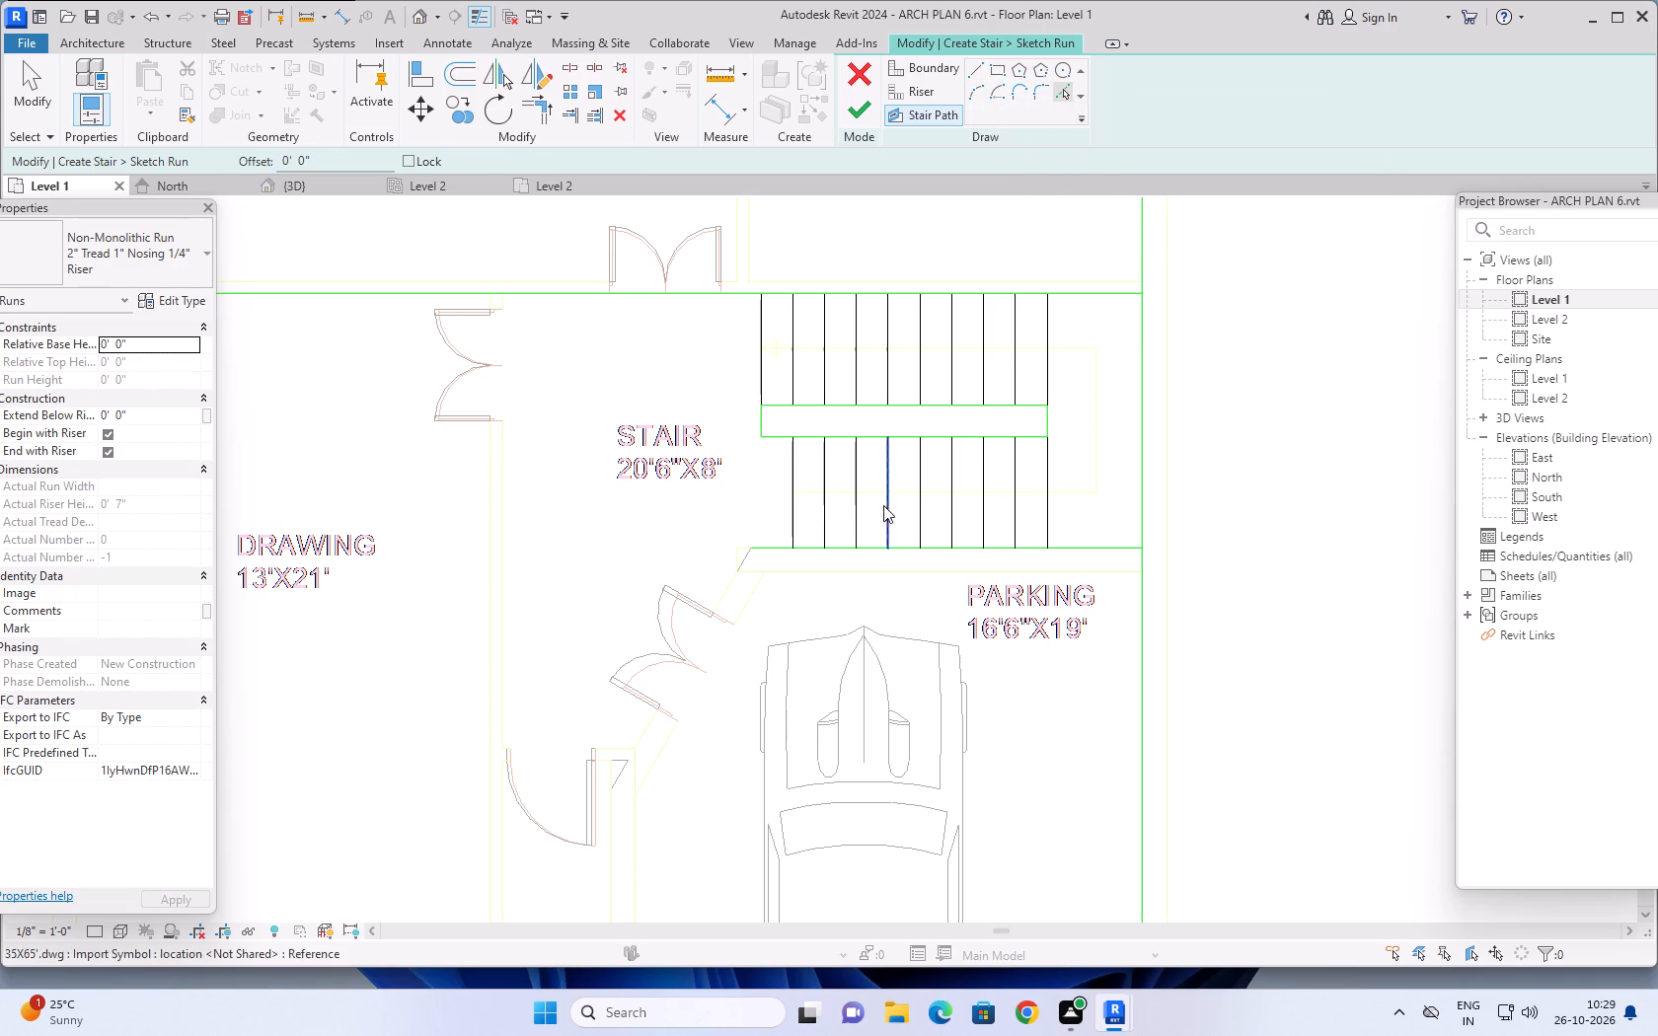
left_click(876, 495)
left_click(1095, 417)
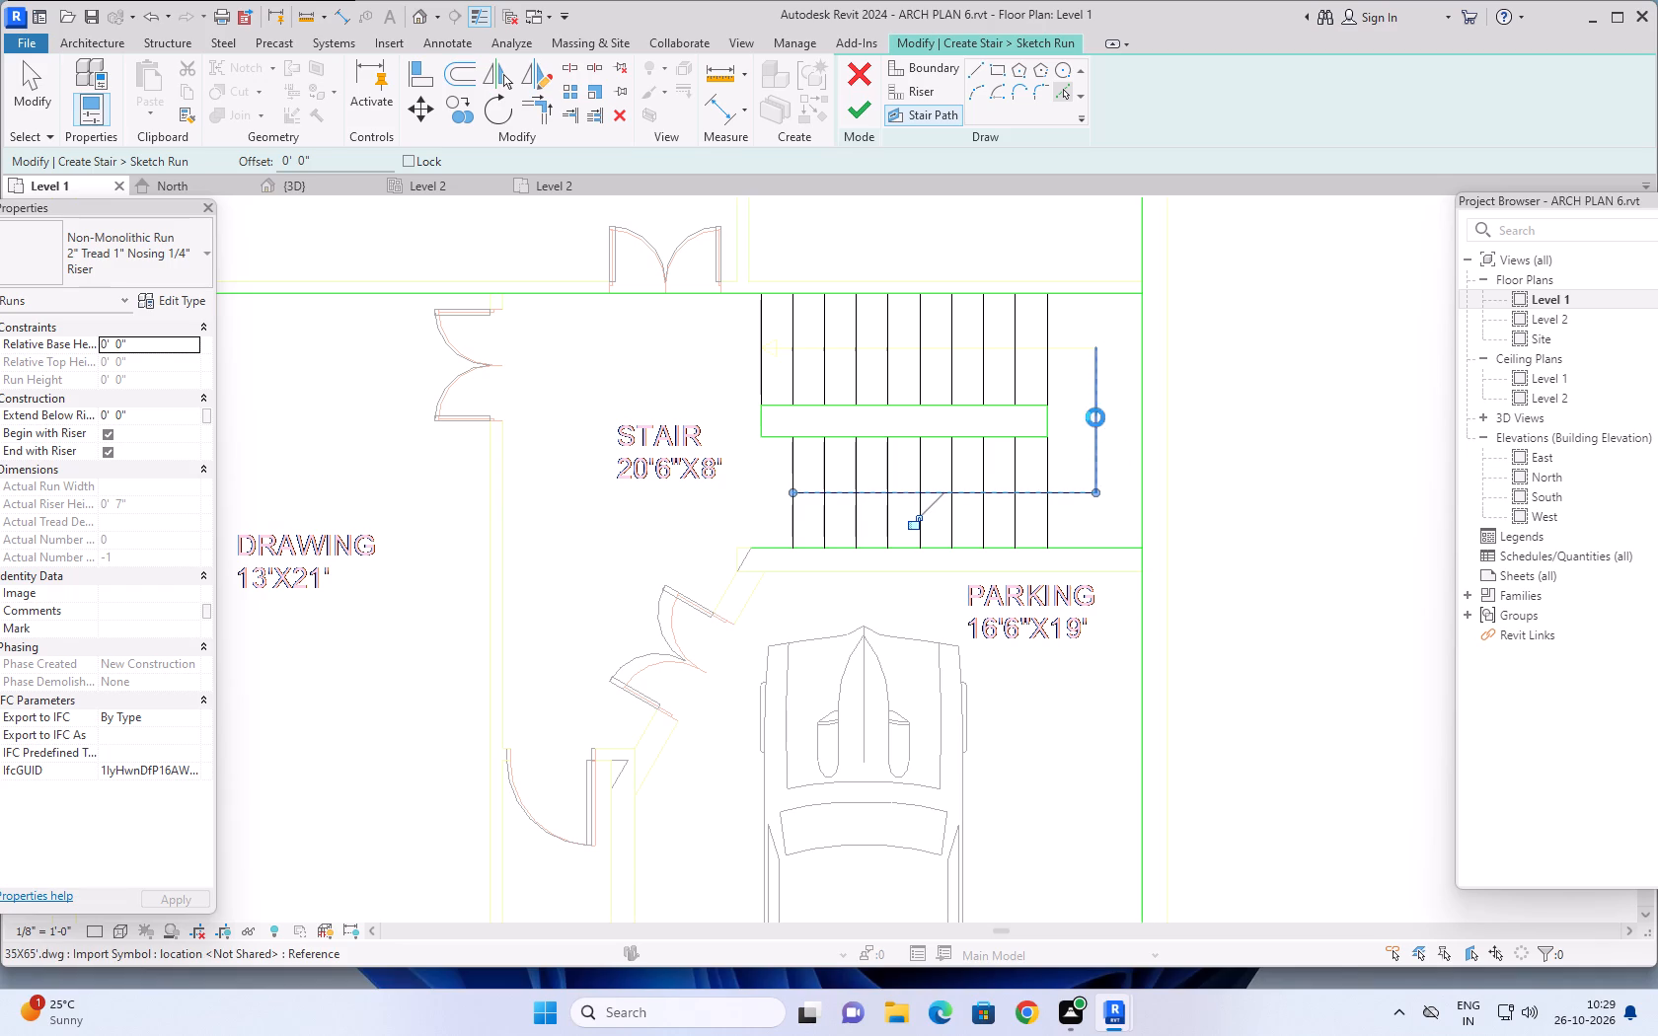
left_click(1026, 347)
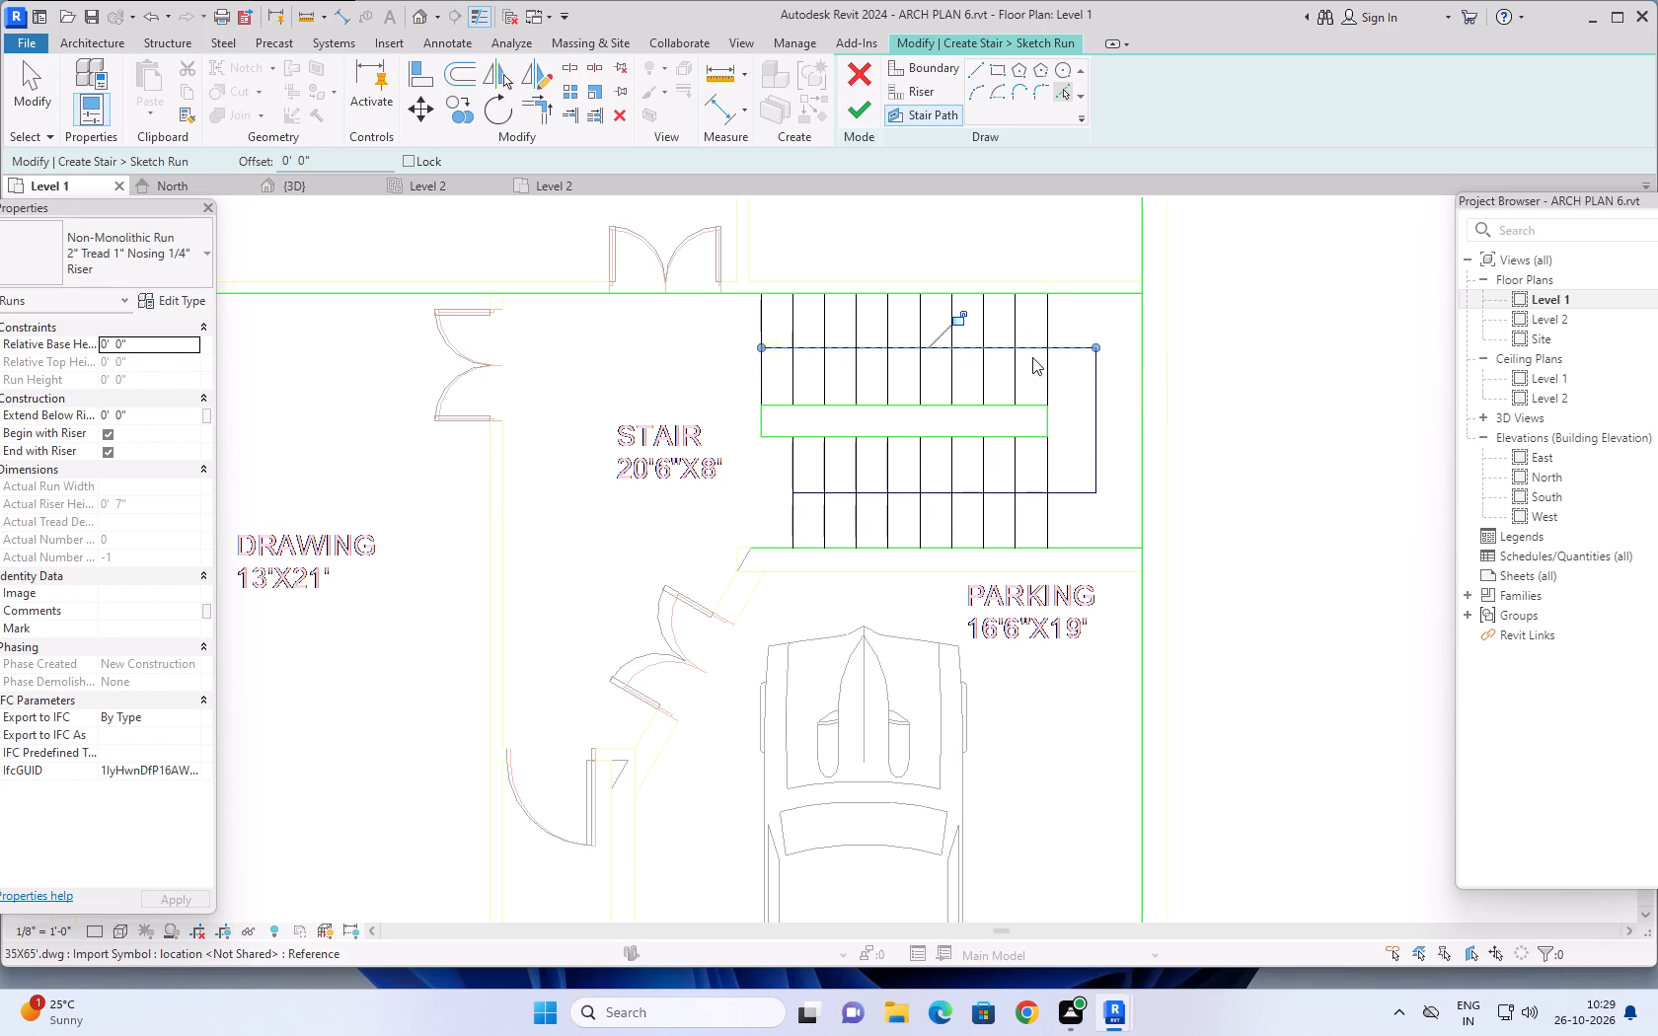
scroll(902, 268, "down", 1)
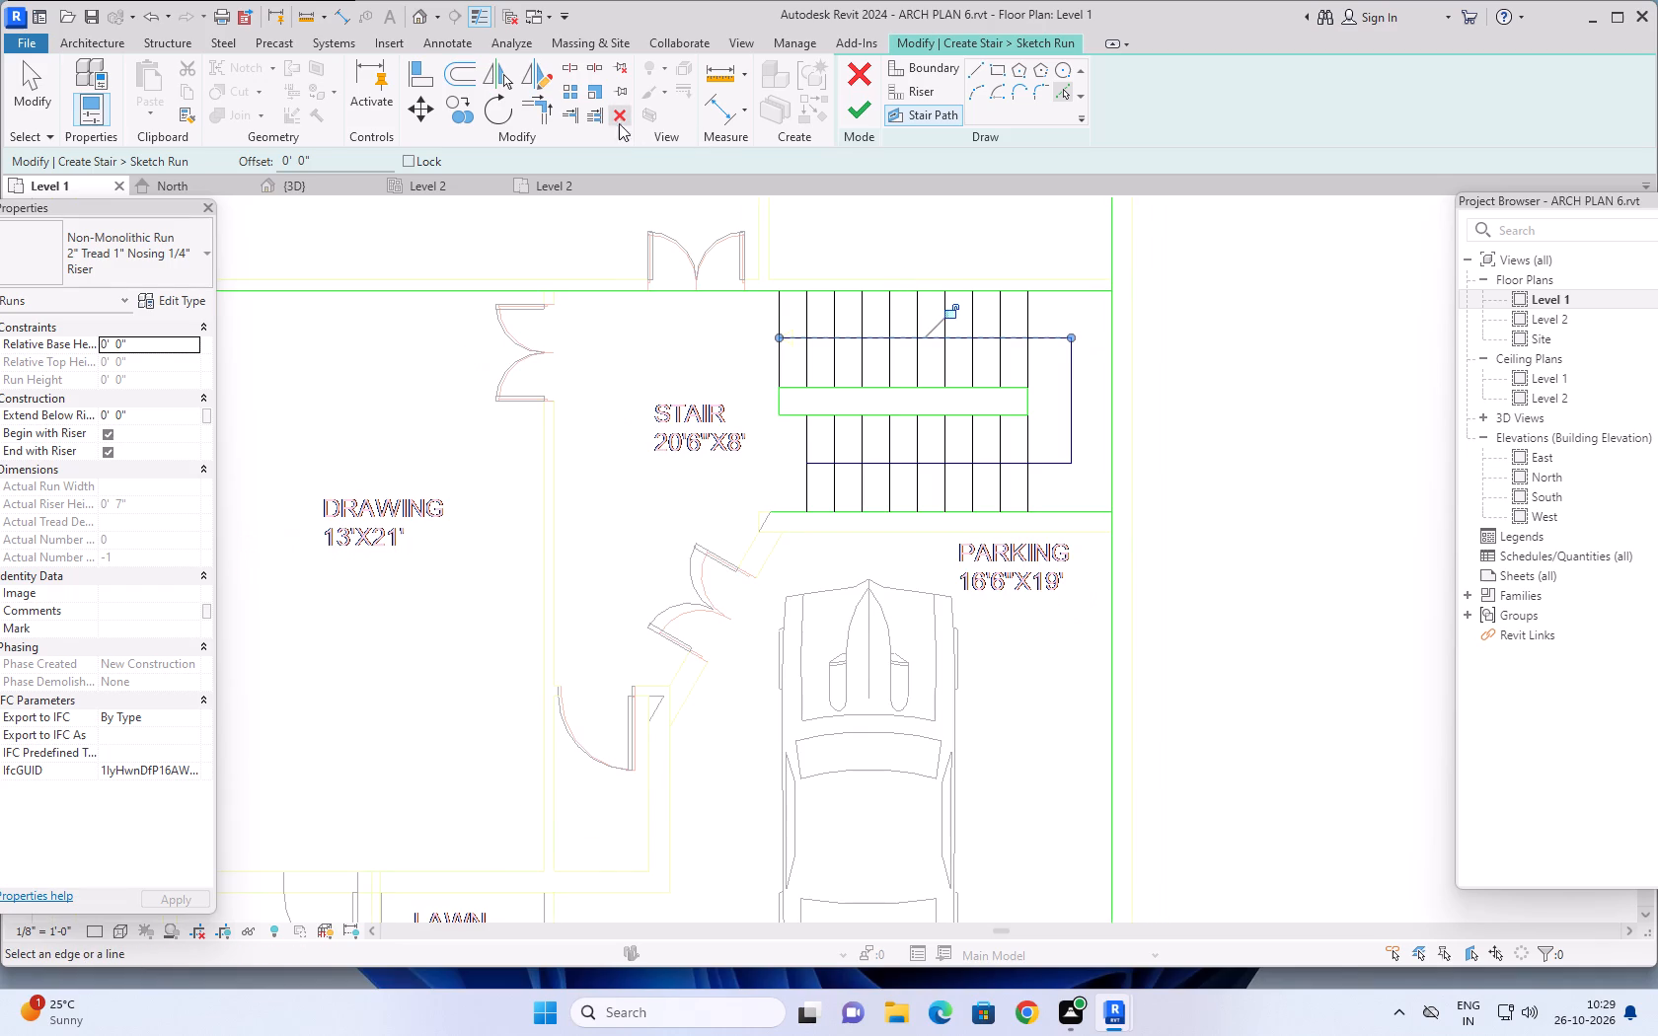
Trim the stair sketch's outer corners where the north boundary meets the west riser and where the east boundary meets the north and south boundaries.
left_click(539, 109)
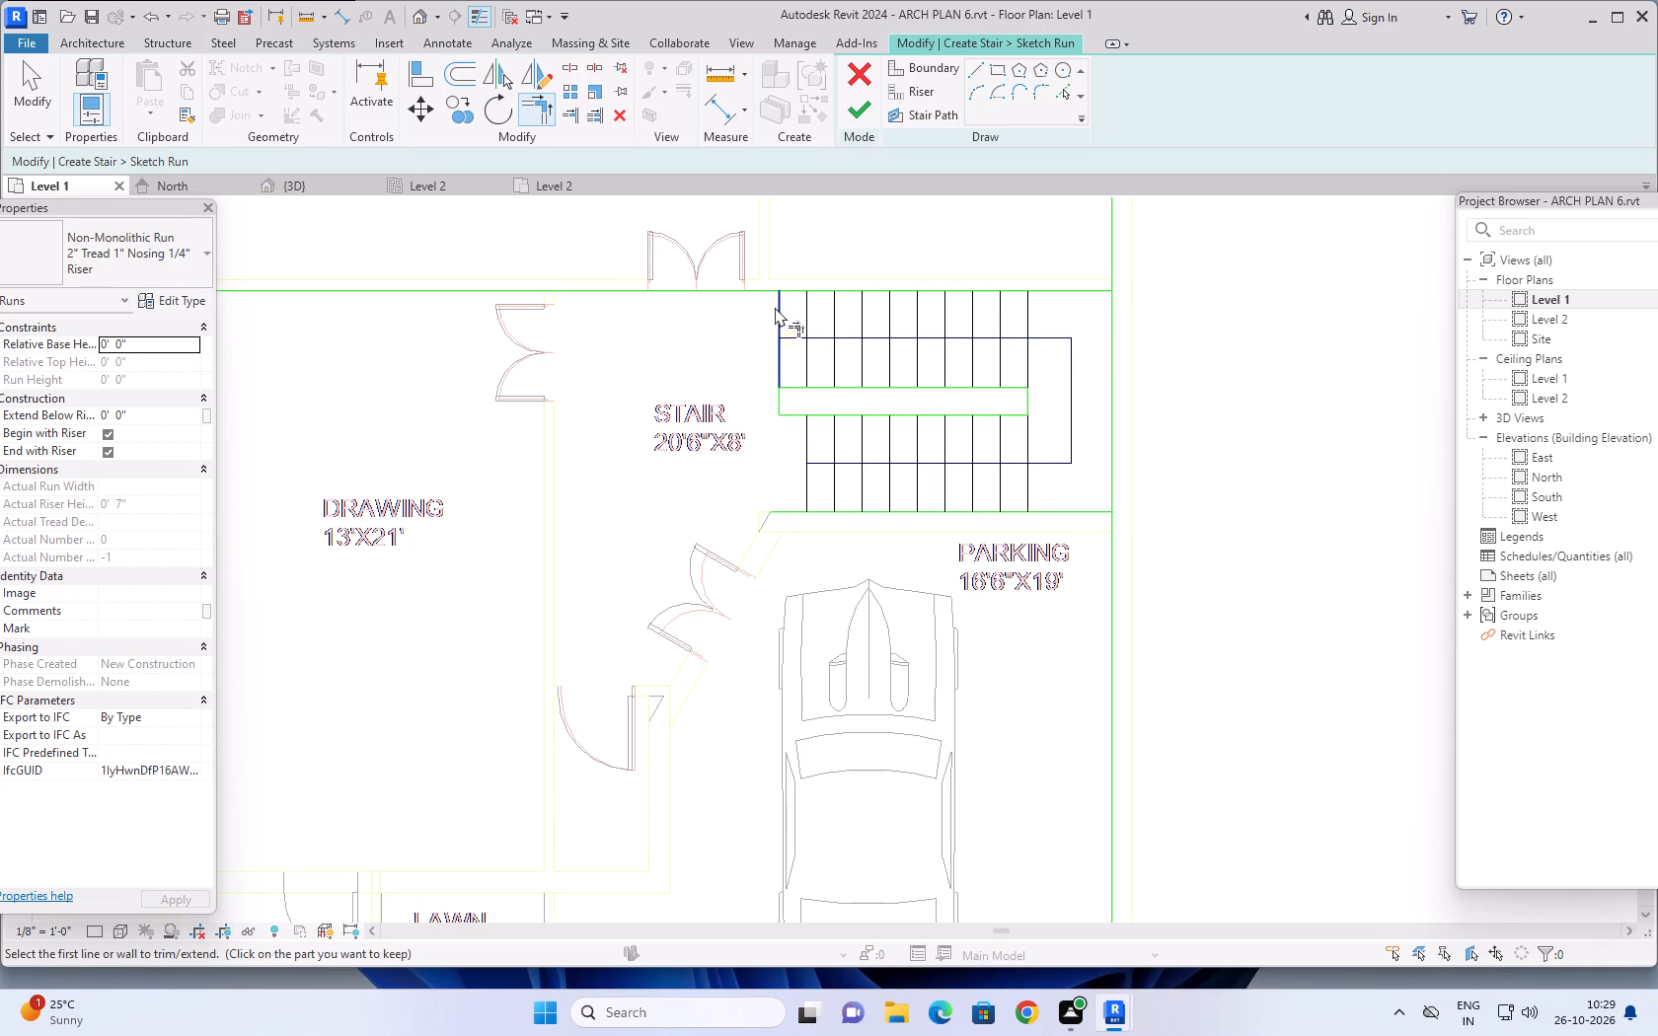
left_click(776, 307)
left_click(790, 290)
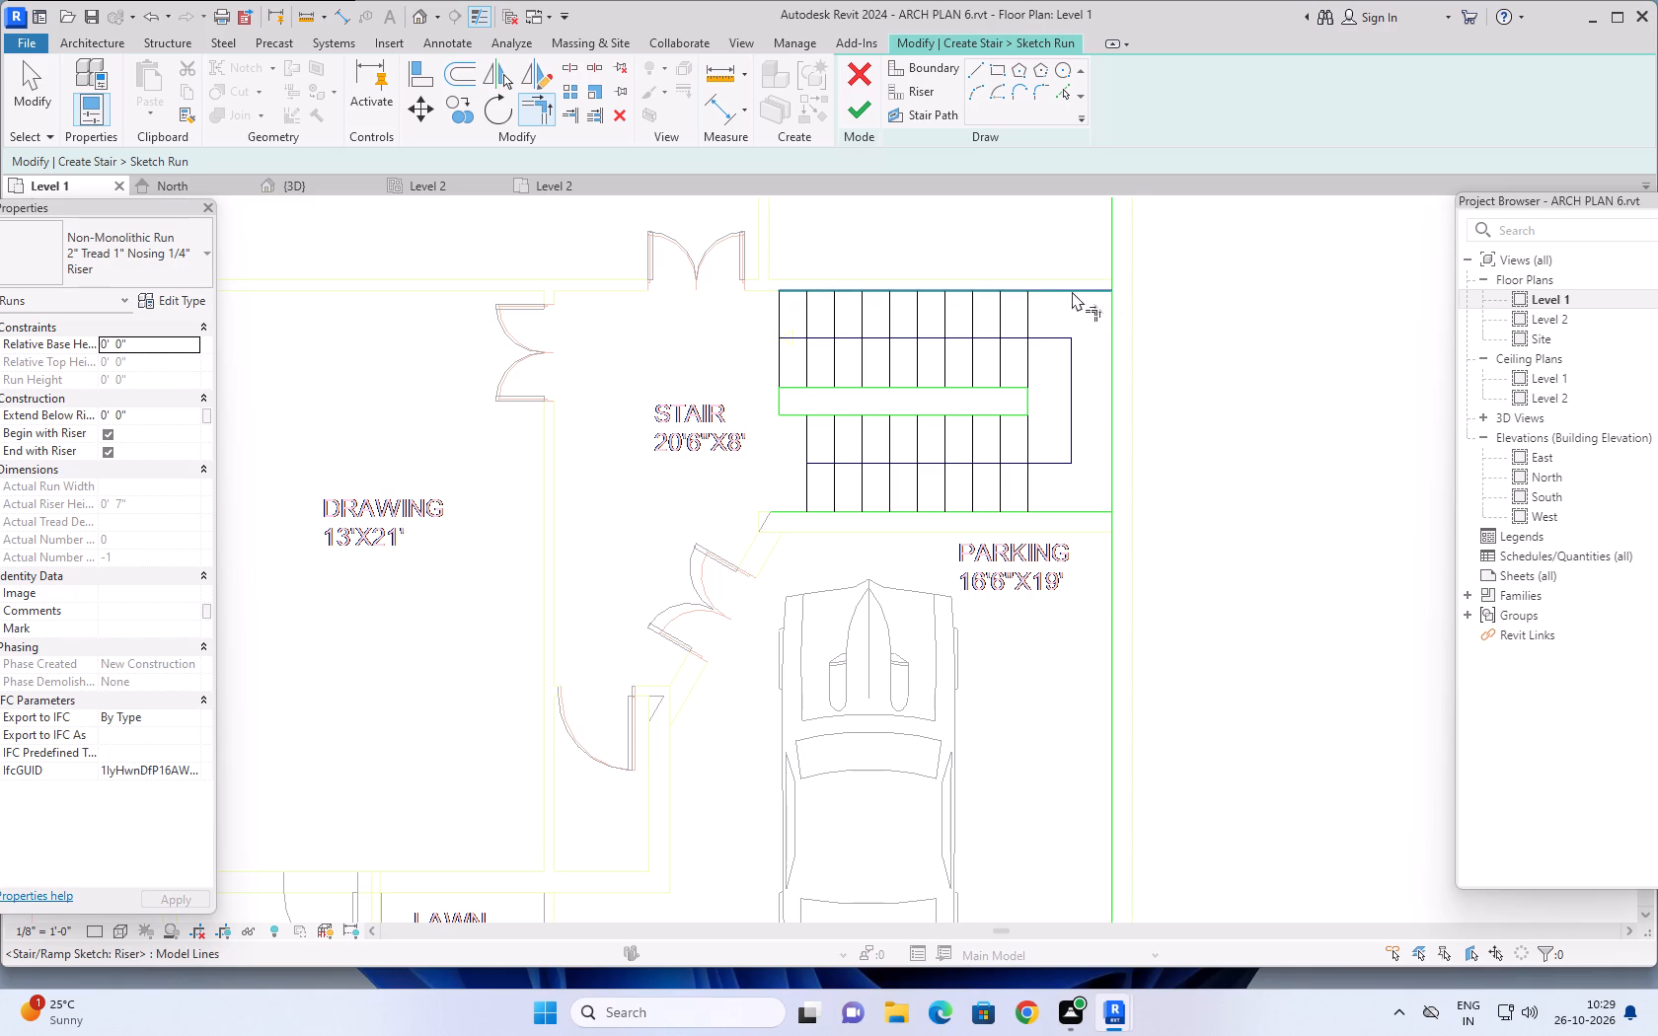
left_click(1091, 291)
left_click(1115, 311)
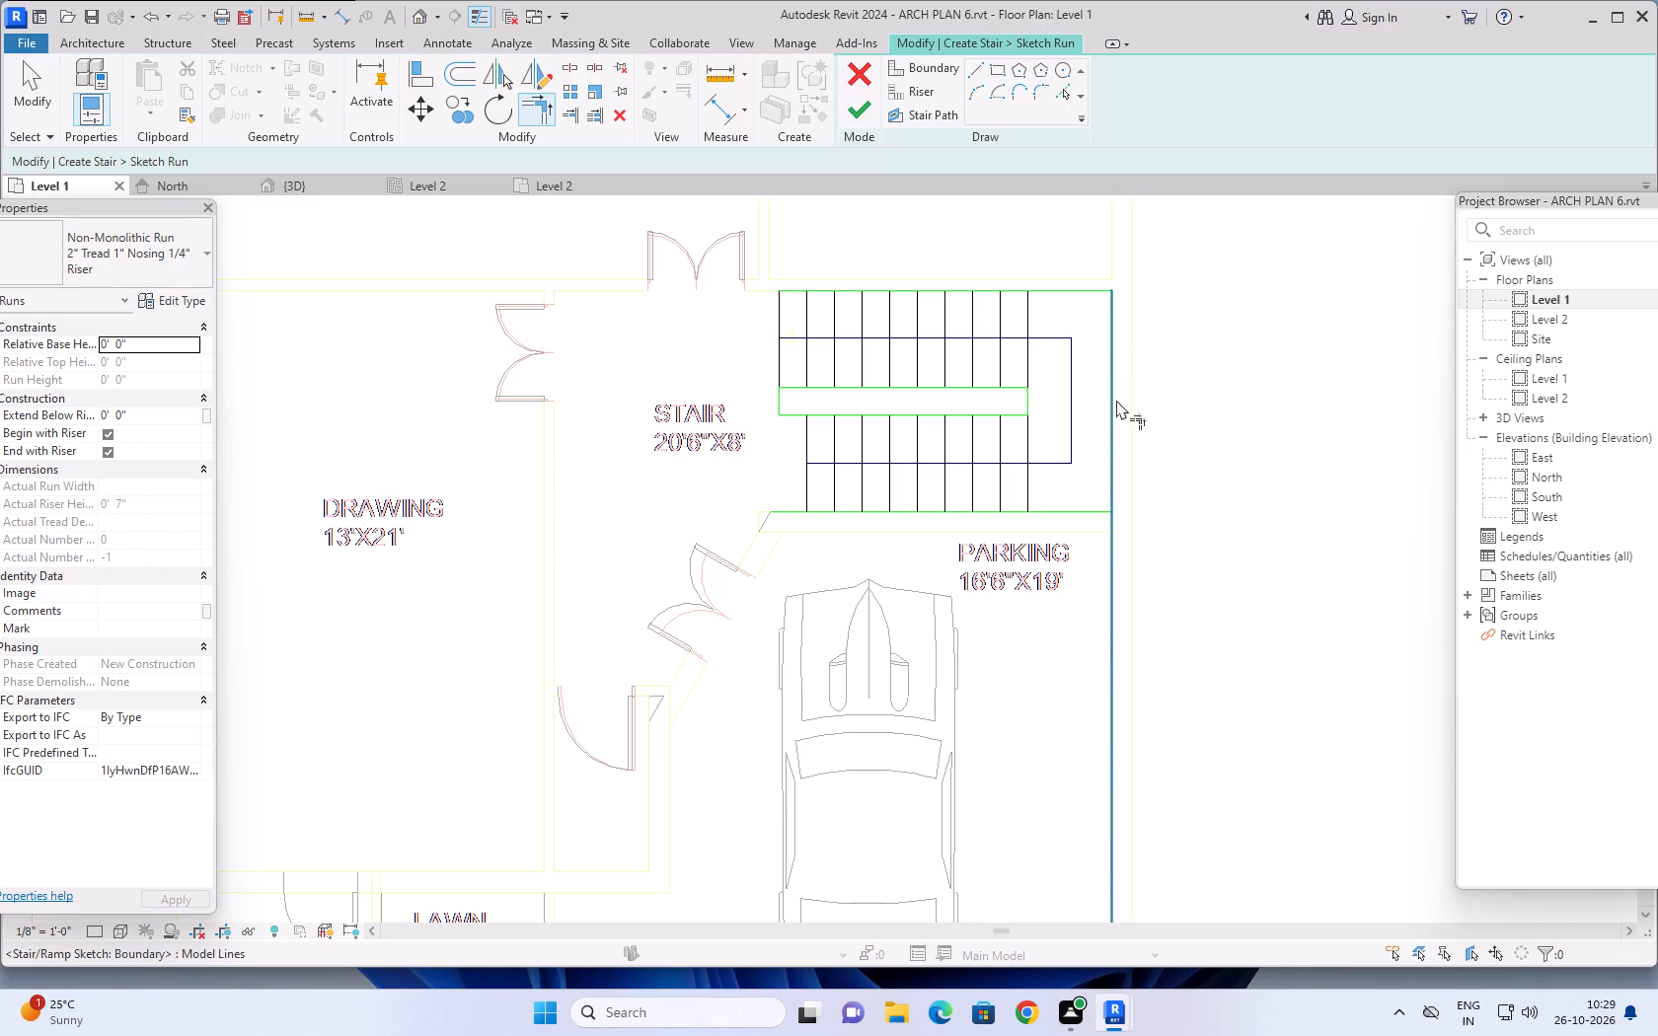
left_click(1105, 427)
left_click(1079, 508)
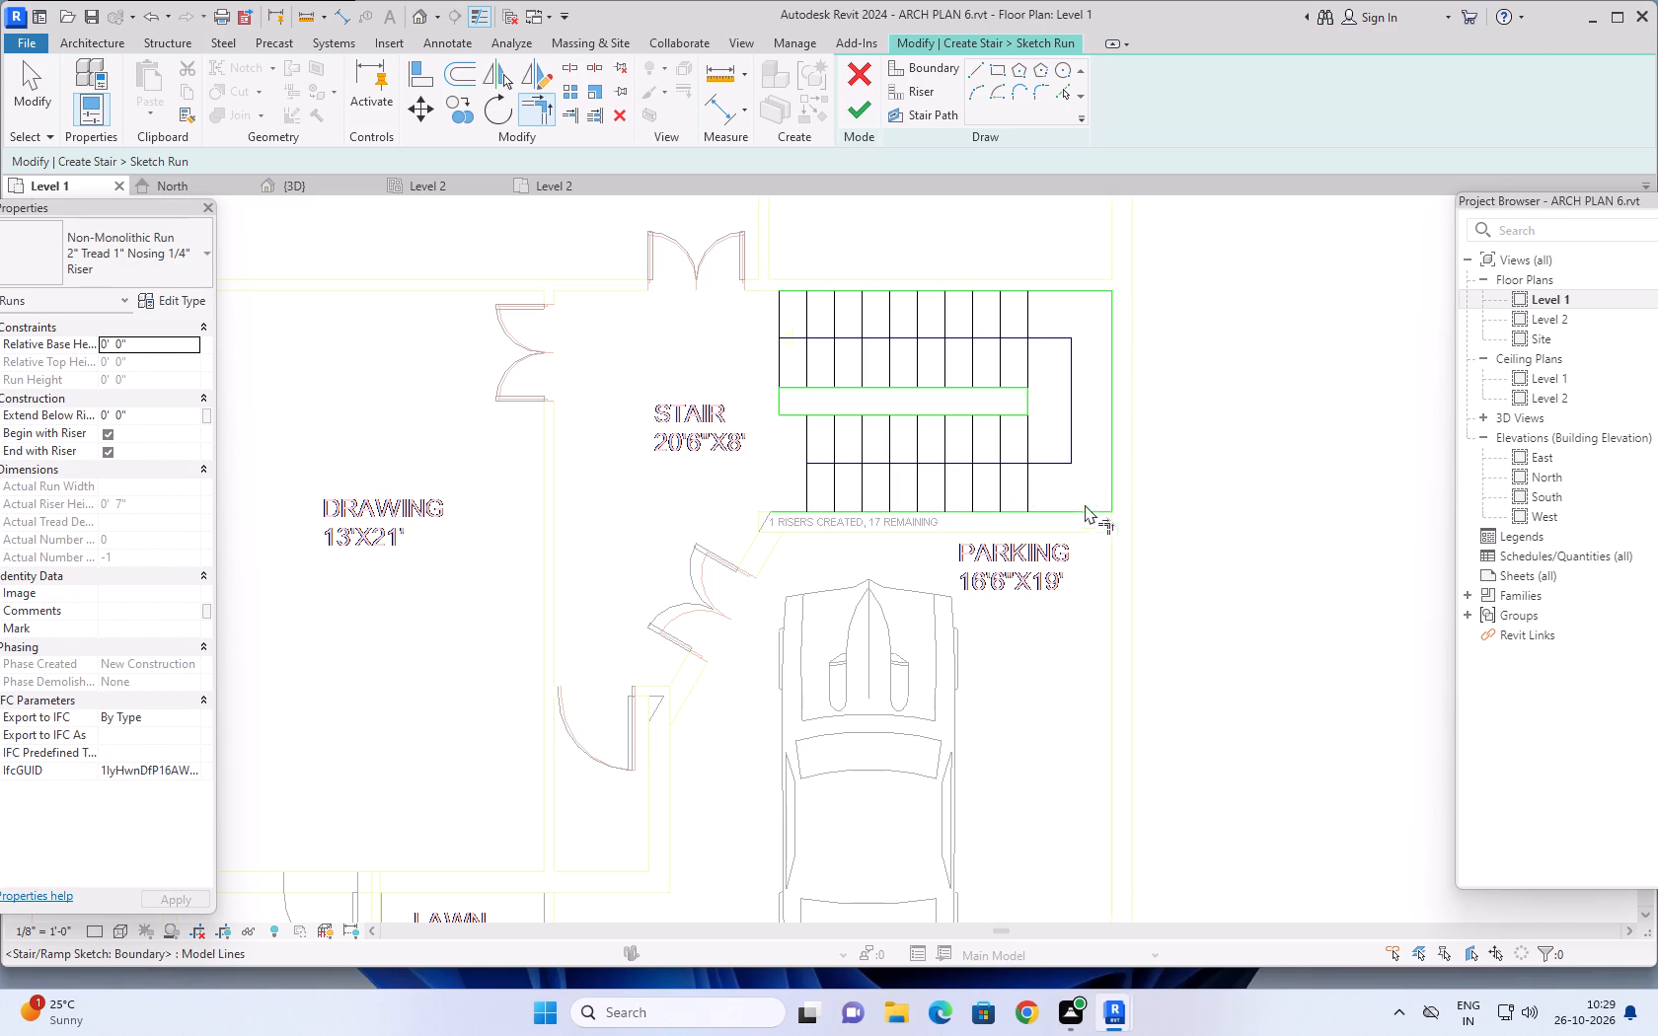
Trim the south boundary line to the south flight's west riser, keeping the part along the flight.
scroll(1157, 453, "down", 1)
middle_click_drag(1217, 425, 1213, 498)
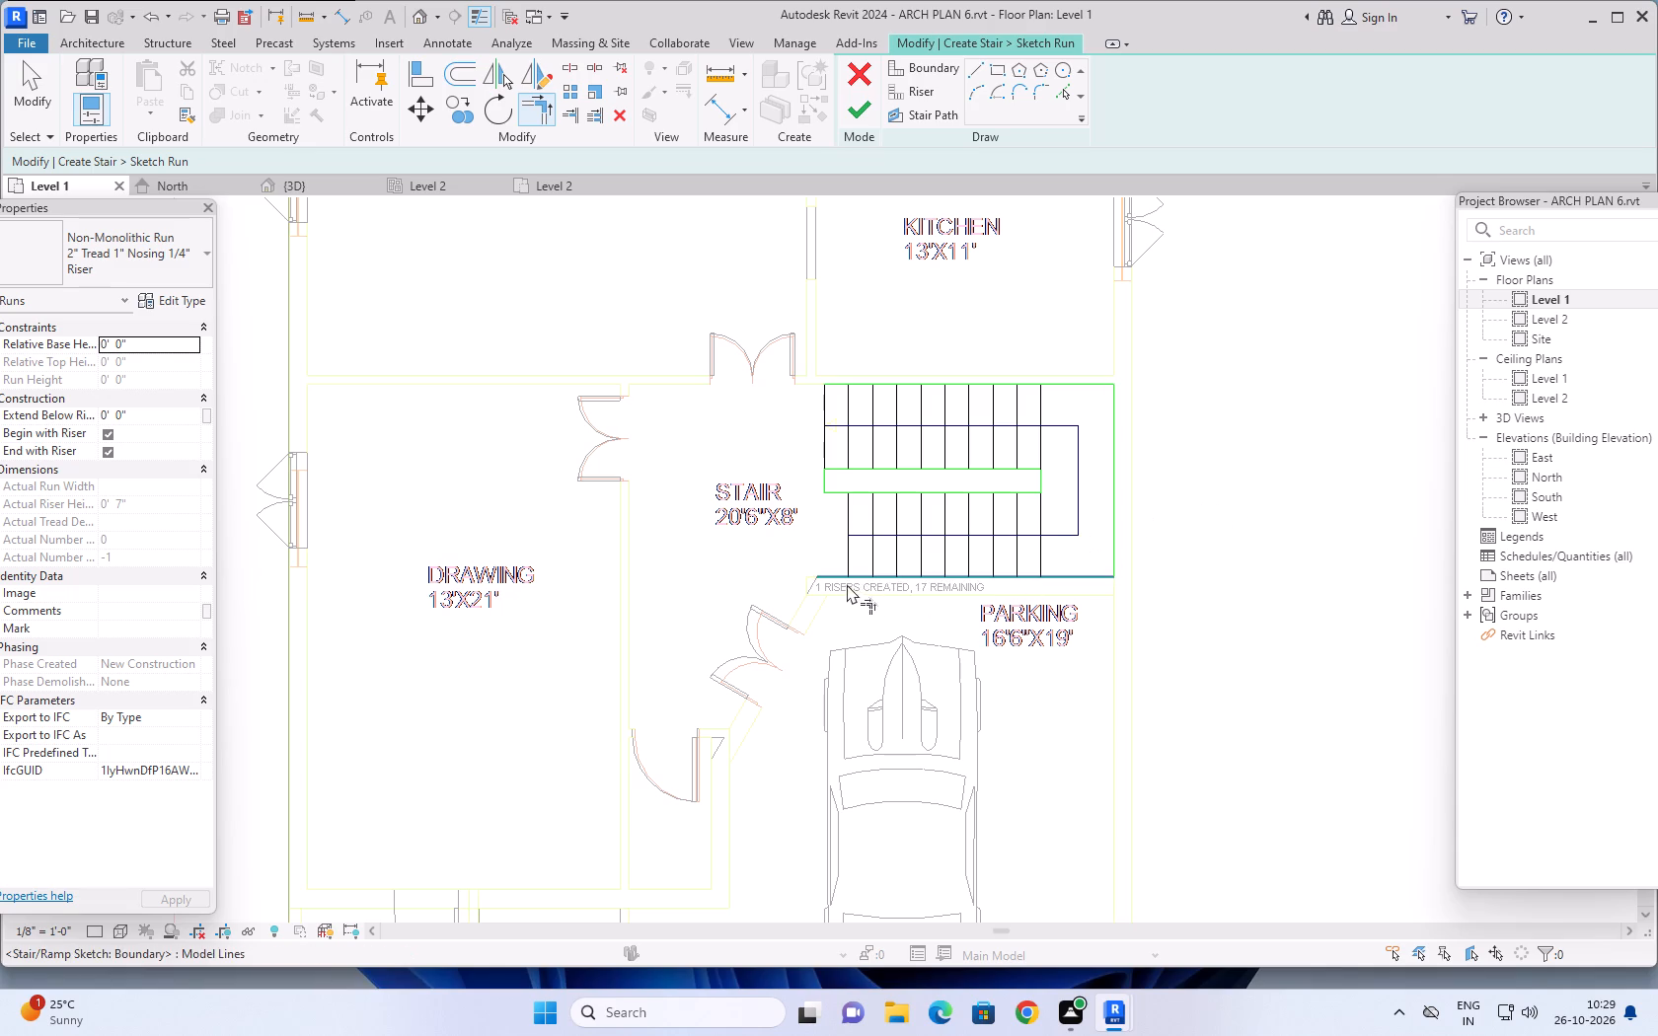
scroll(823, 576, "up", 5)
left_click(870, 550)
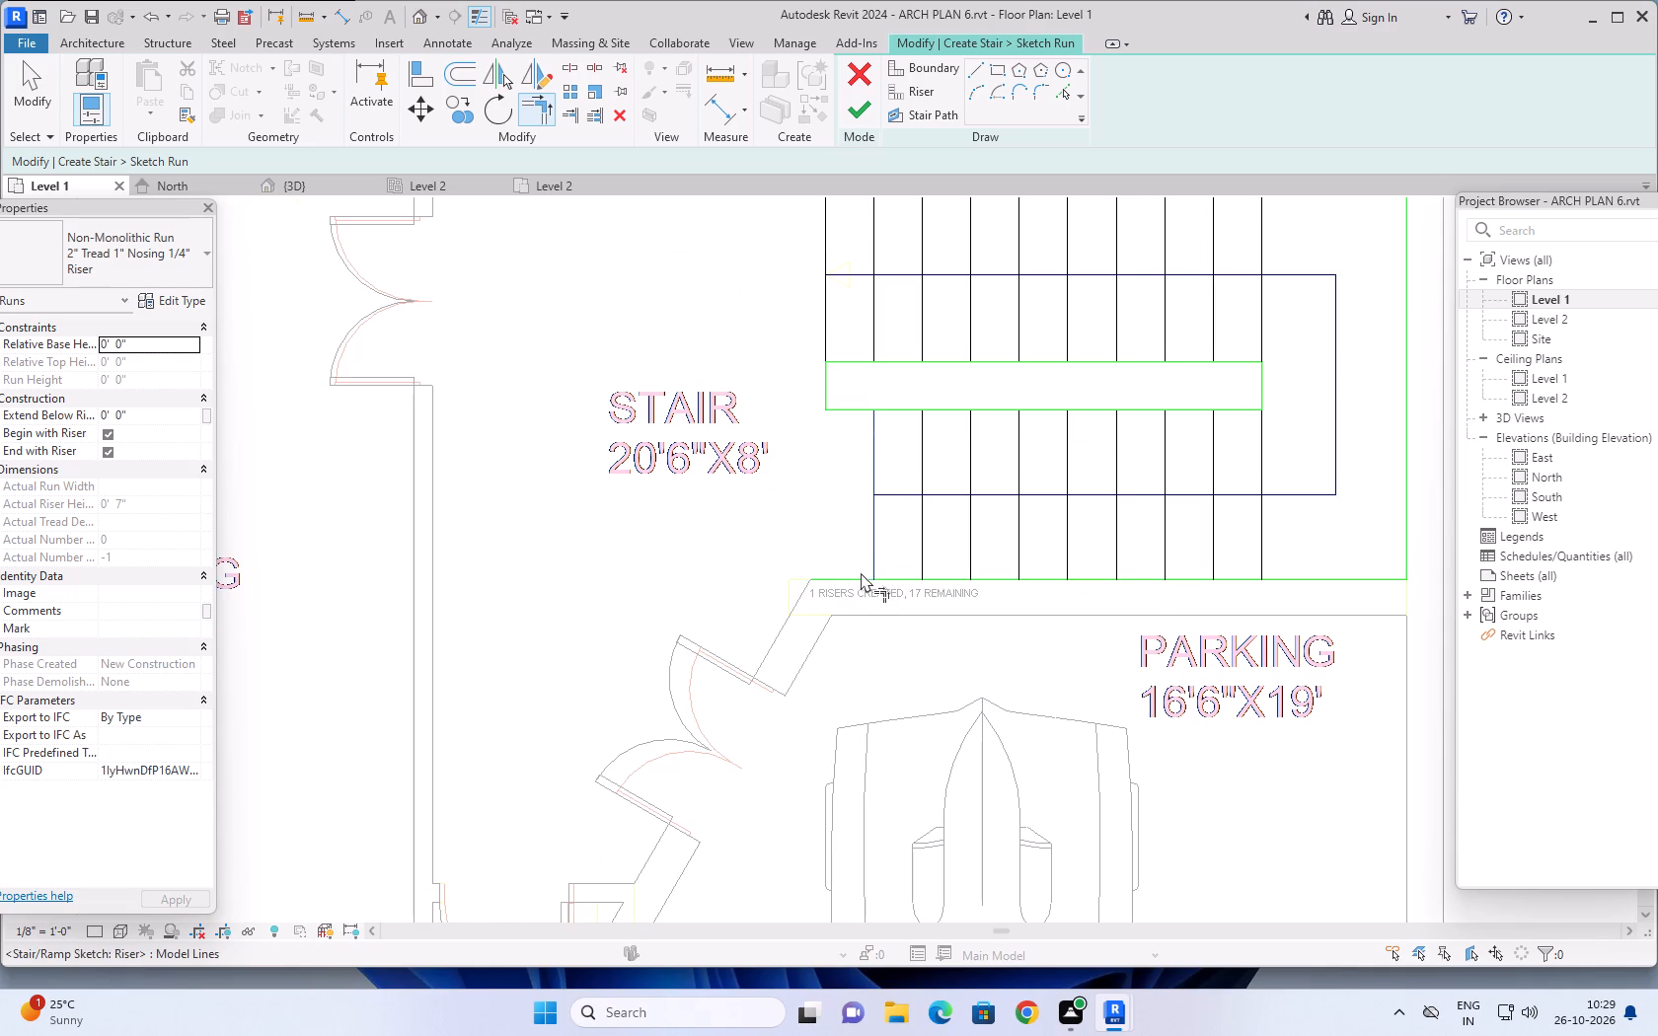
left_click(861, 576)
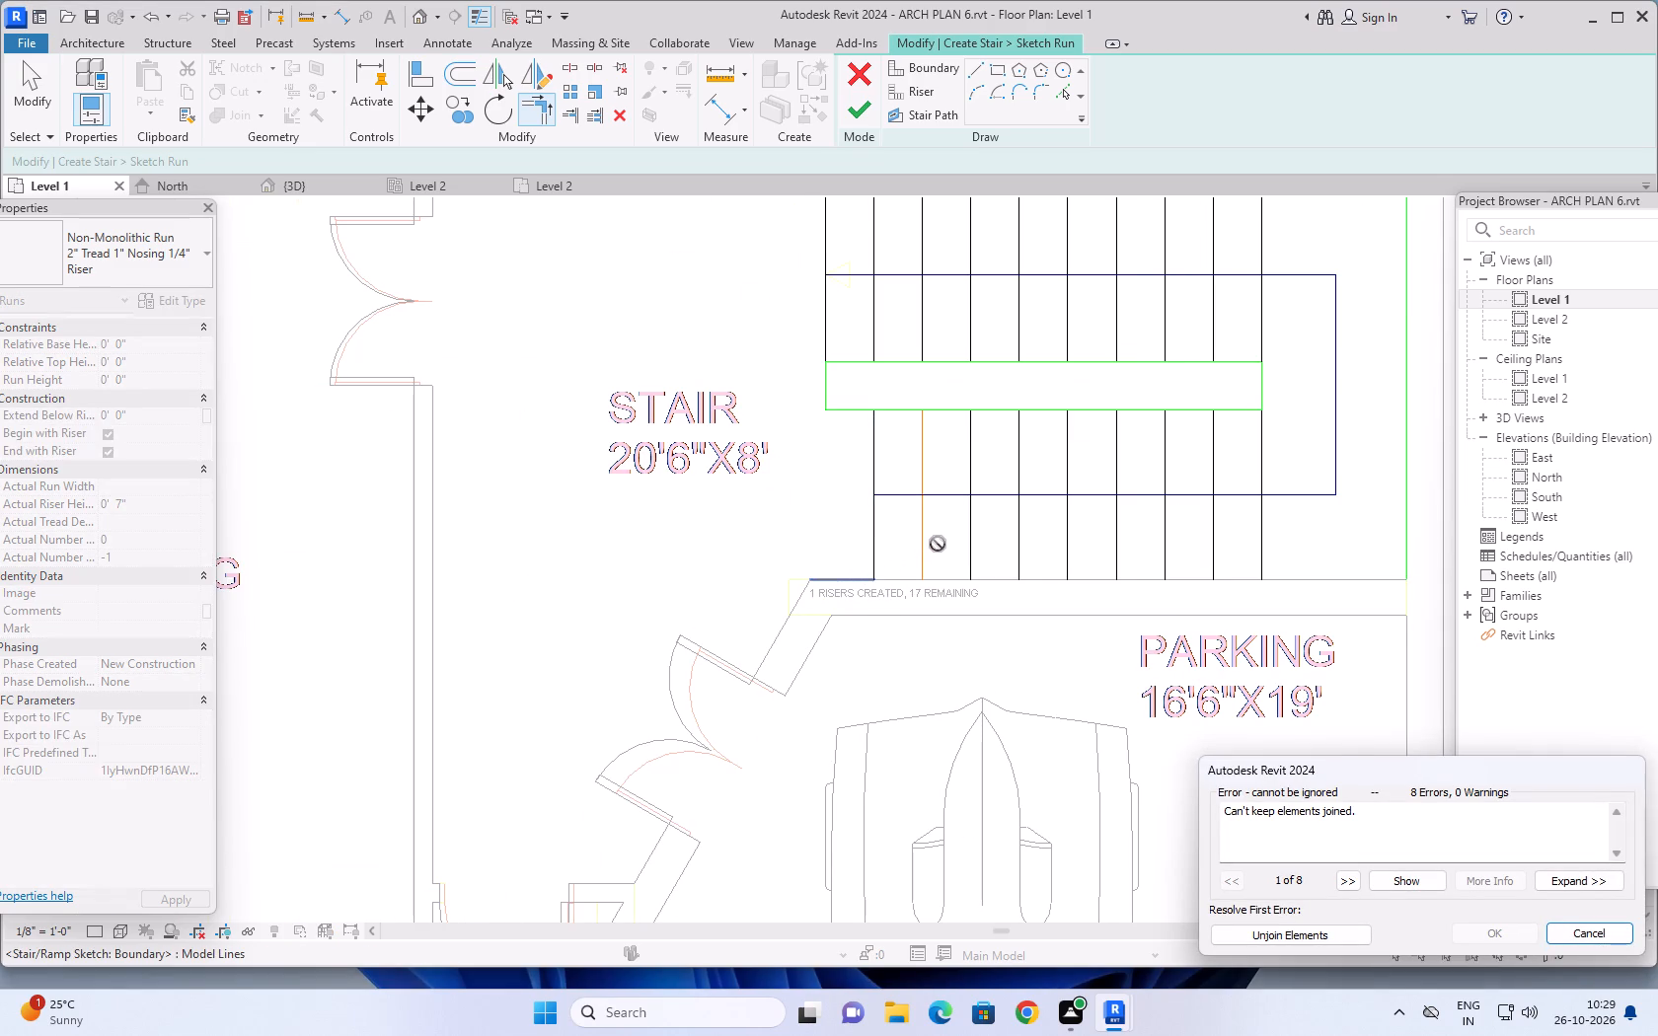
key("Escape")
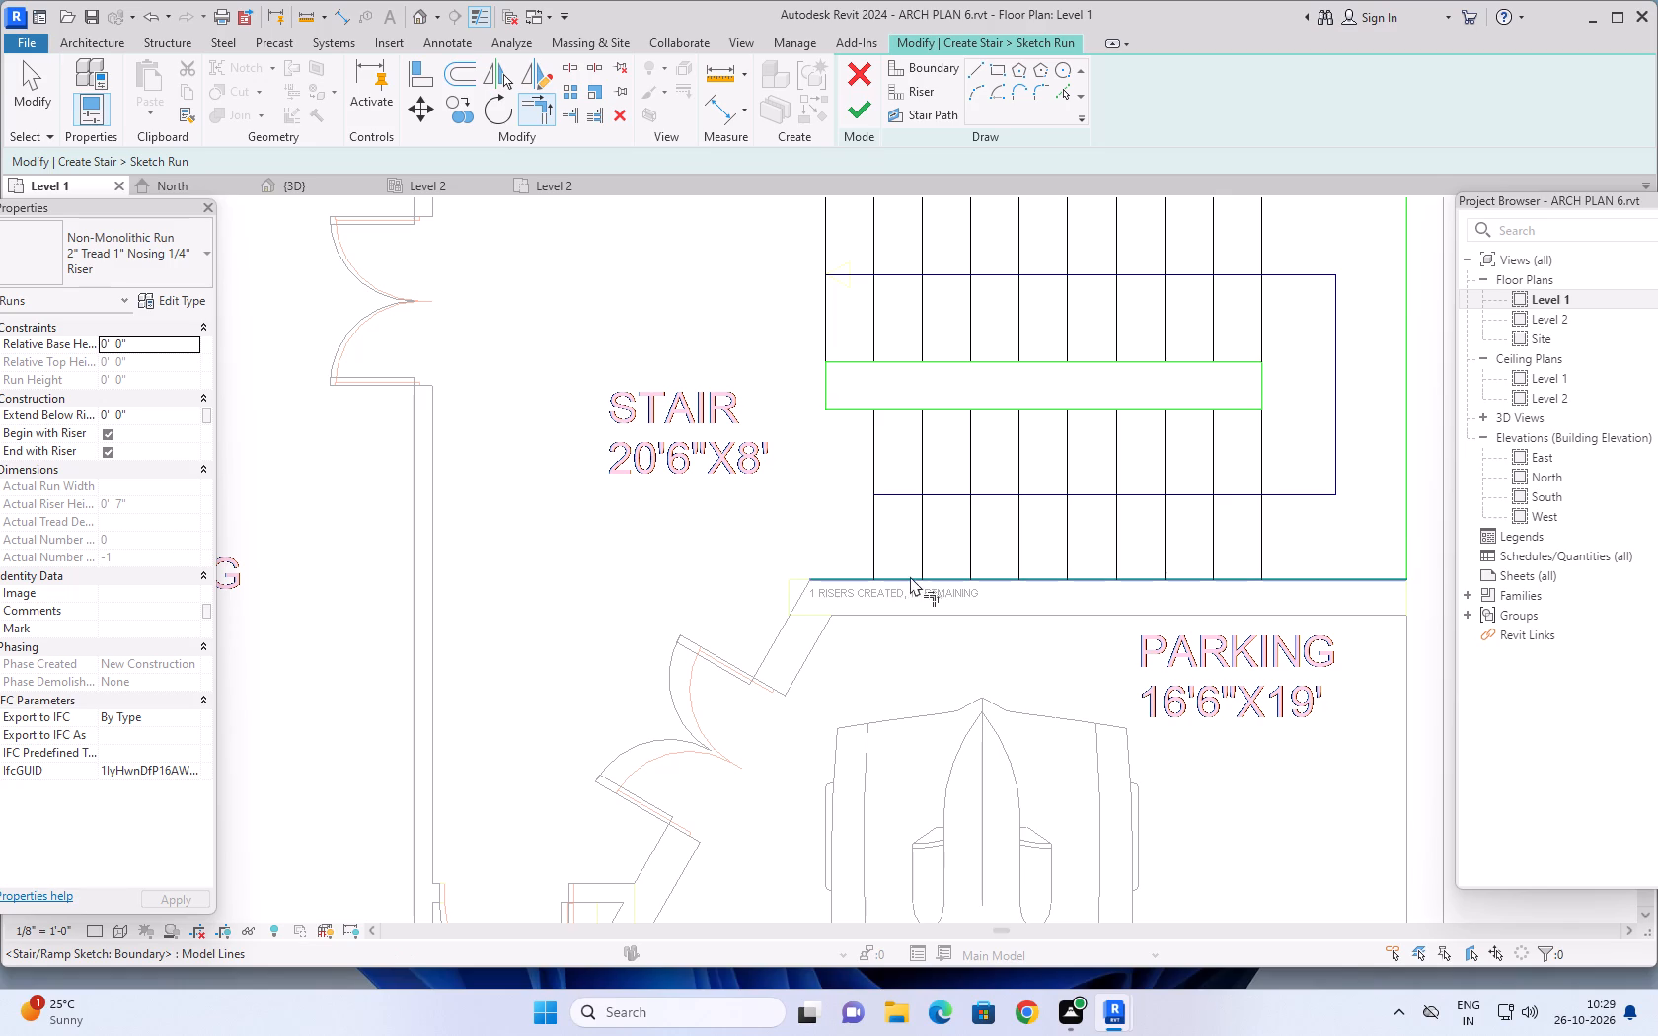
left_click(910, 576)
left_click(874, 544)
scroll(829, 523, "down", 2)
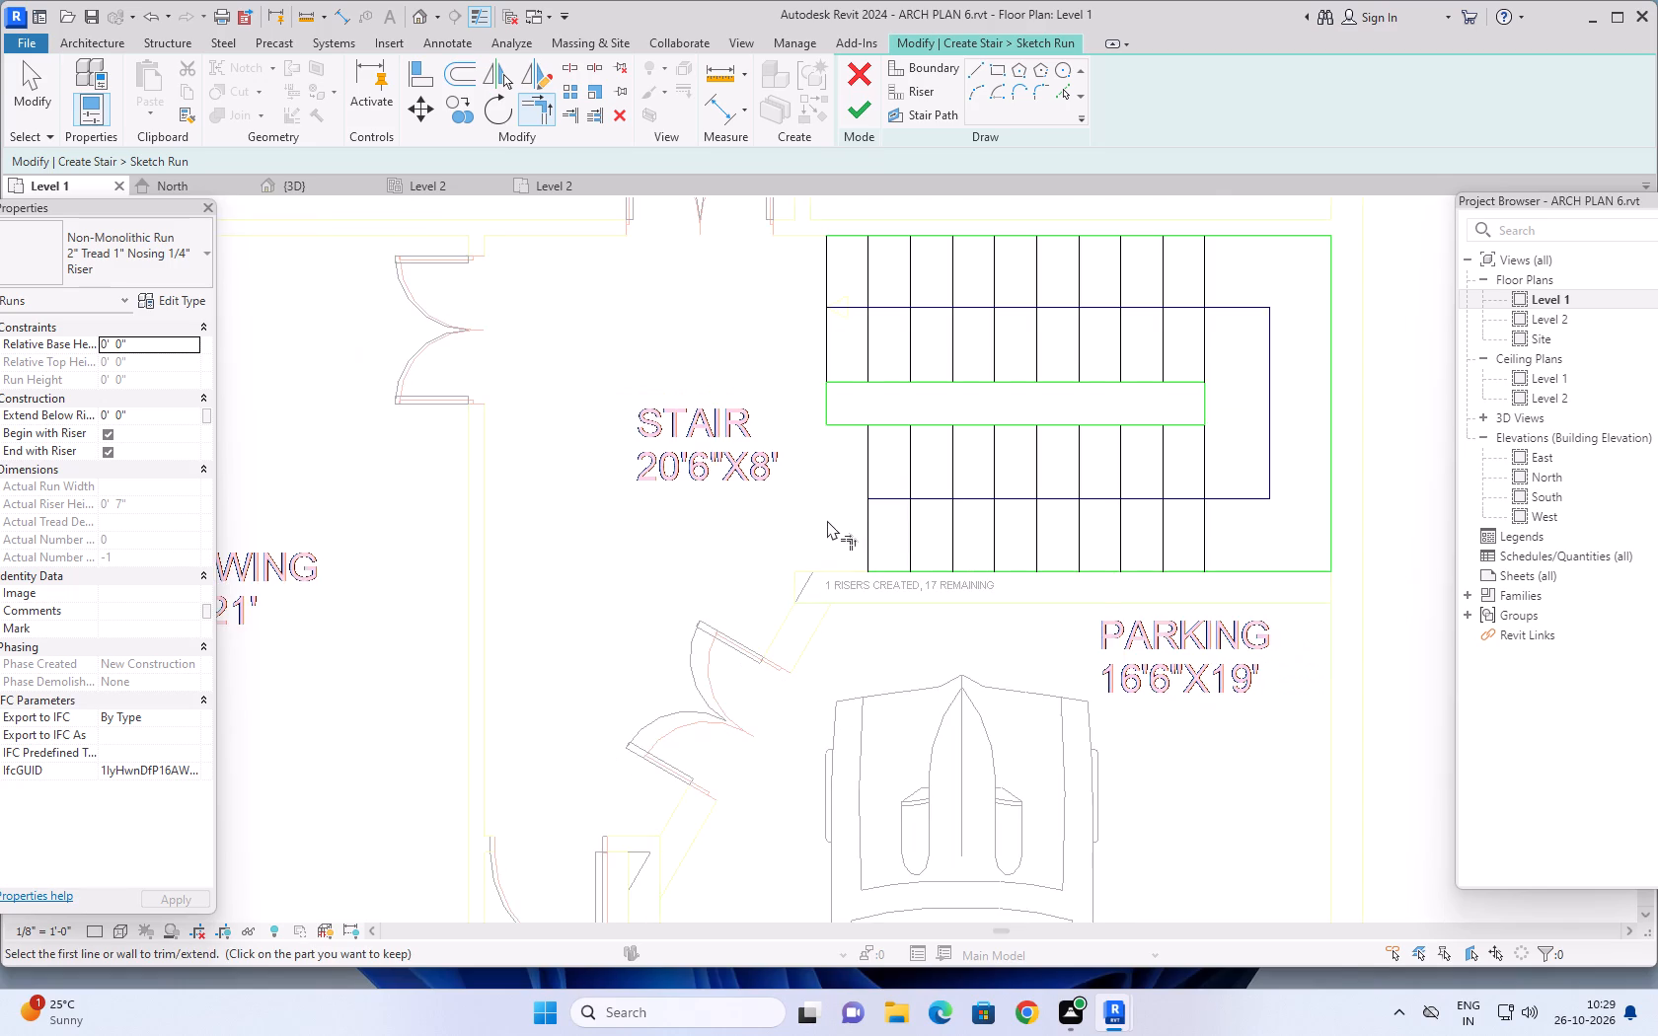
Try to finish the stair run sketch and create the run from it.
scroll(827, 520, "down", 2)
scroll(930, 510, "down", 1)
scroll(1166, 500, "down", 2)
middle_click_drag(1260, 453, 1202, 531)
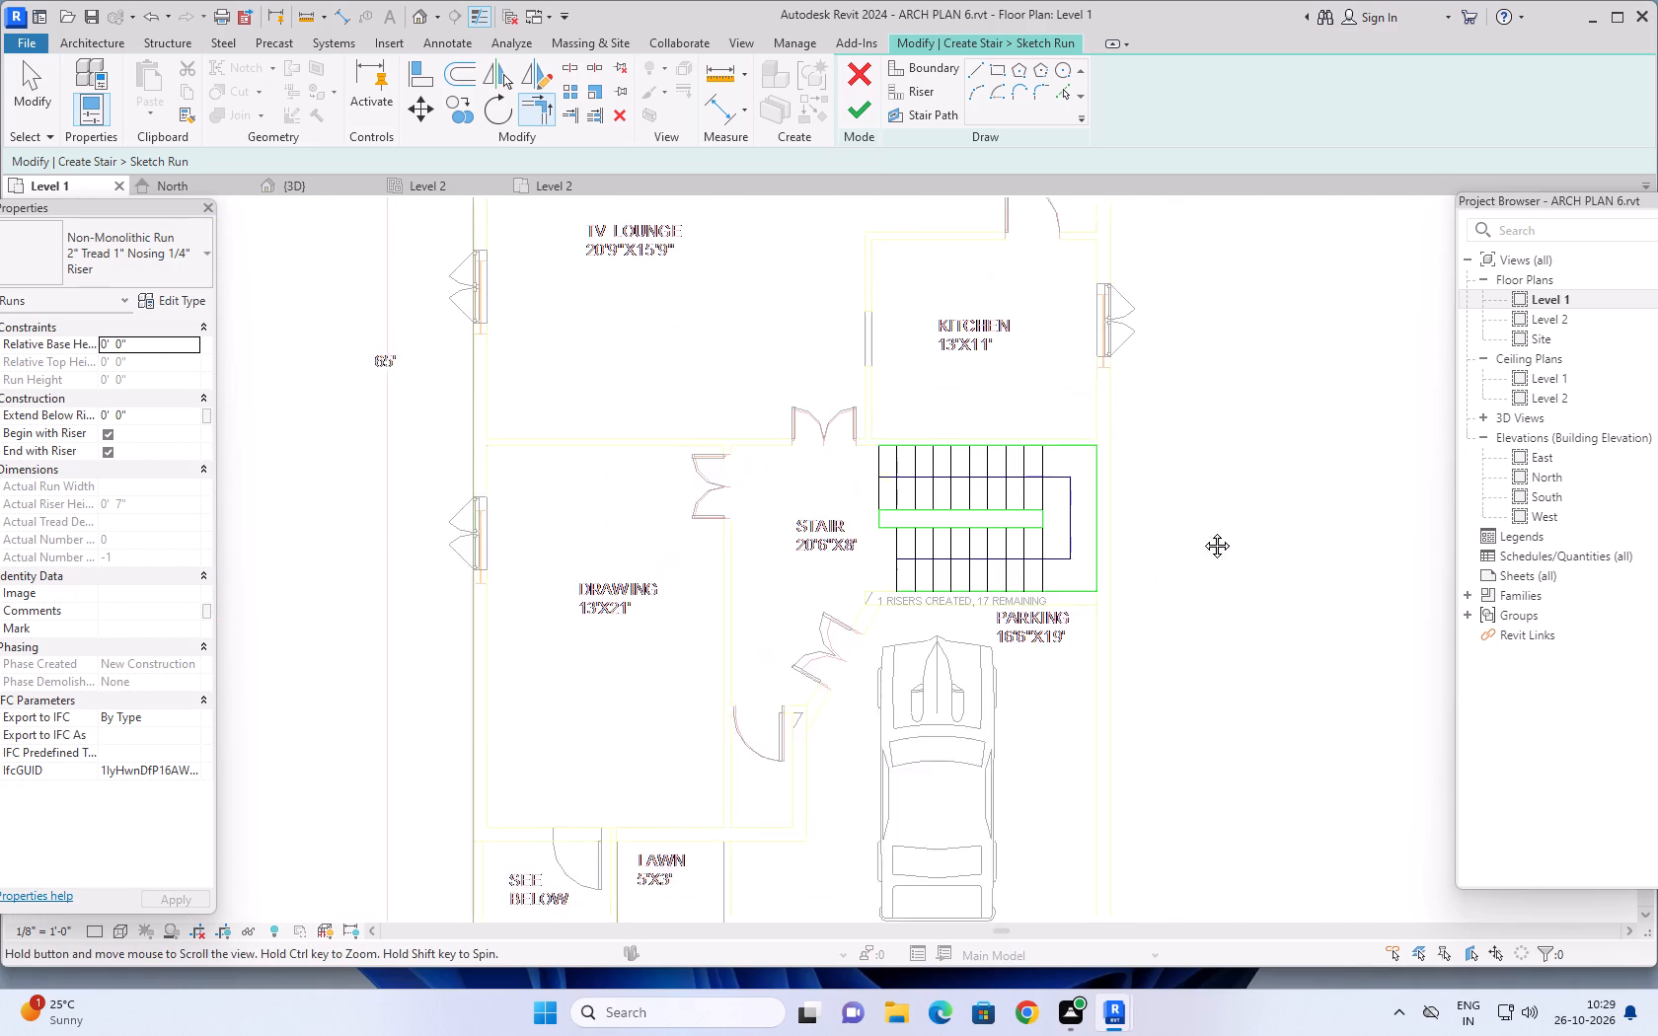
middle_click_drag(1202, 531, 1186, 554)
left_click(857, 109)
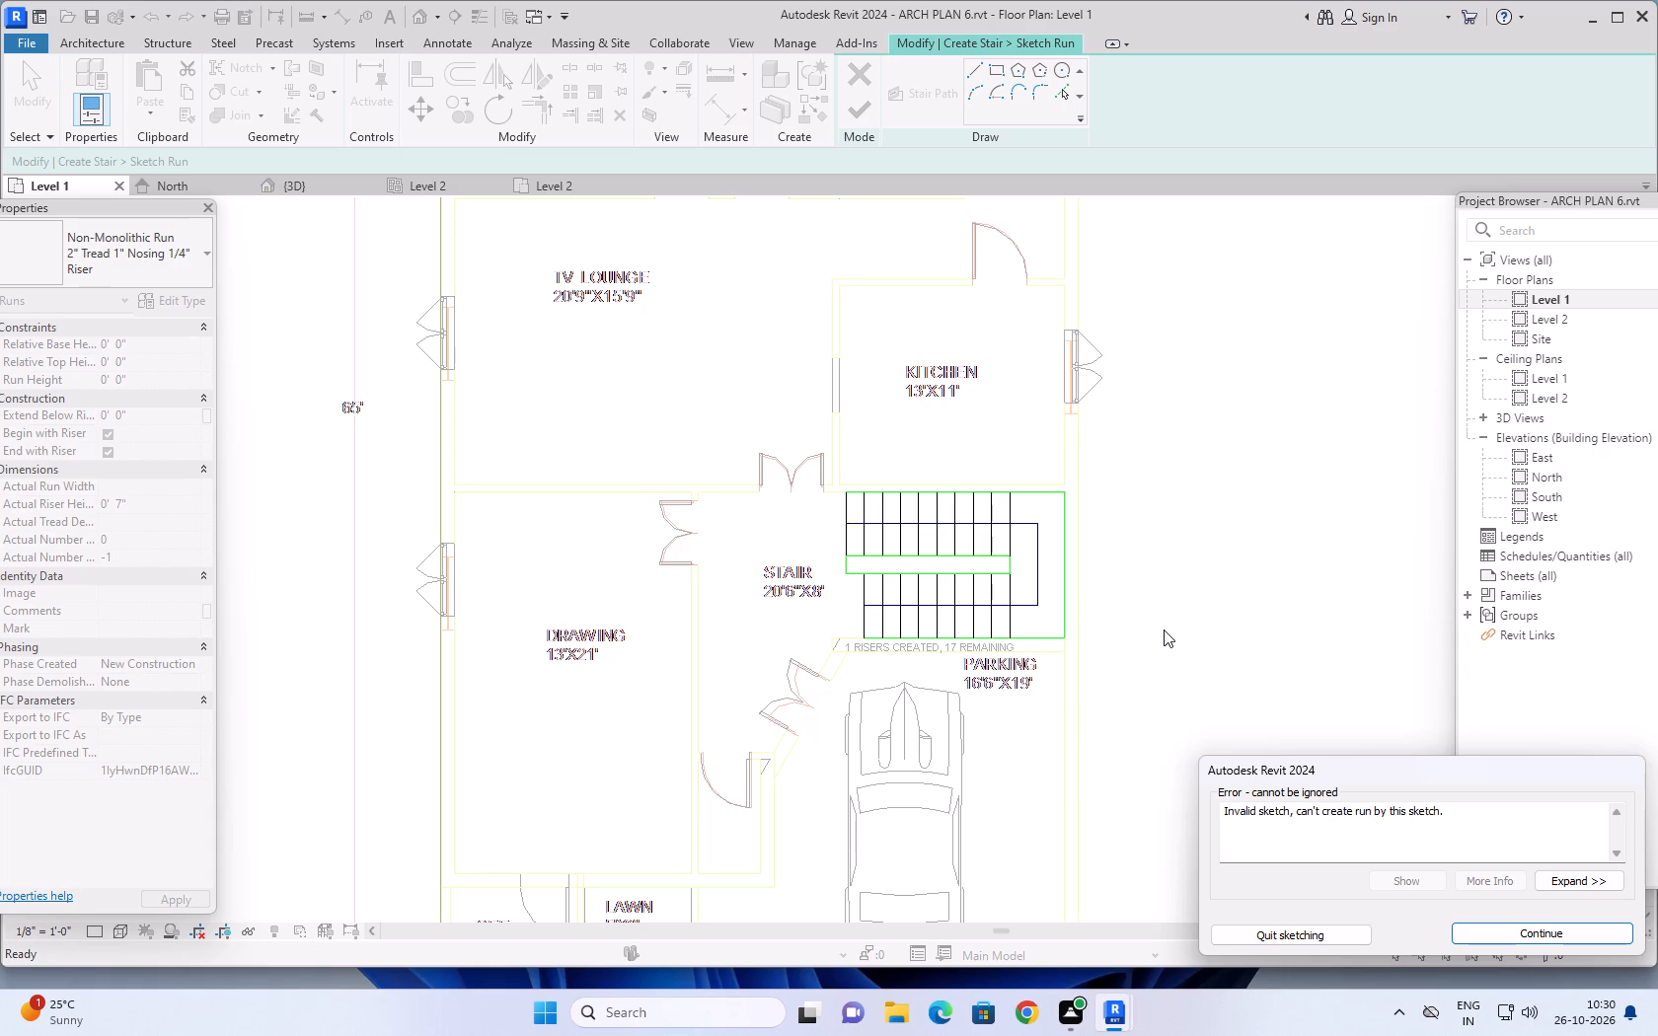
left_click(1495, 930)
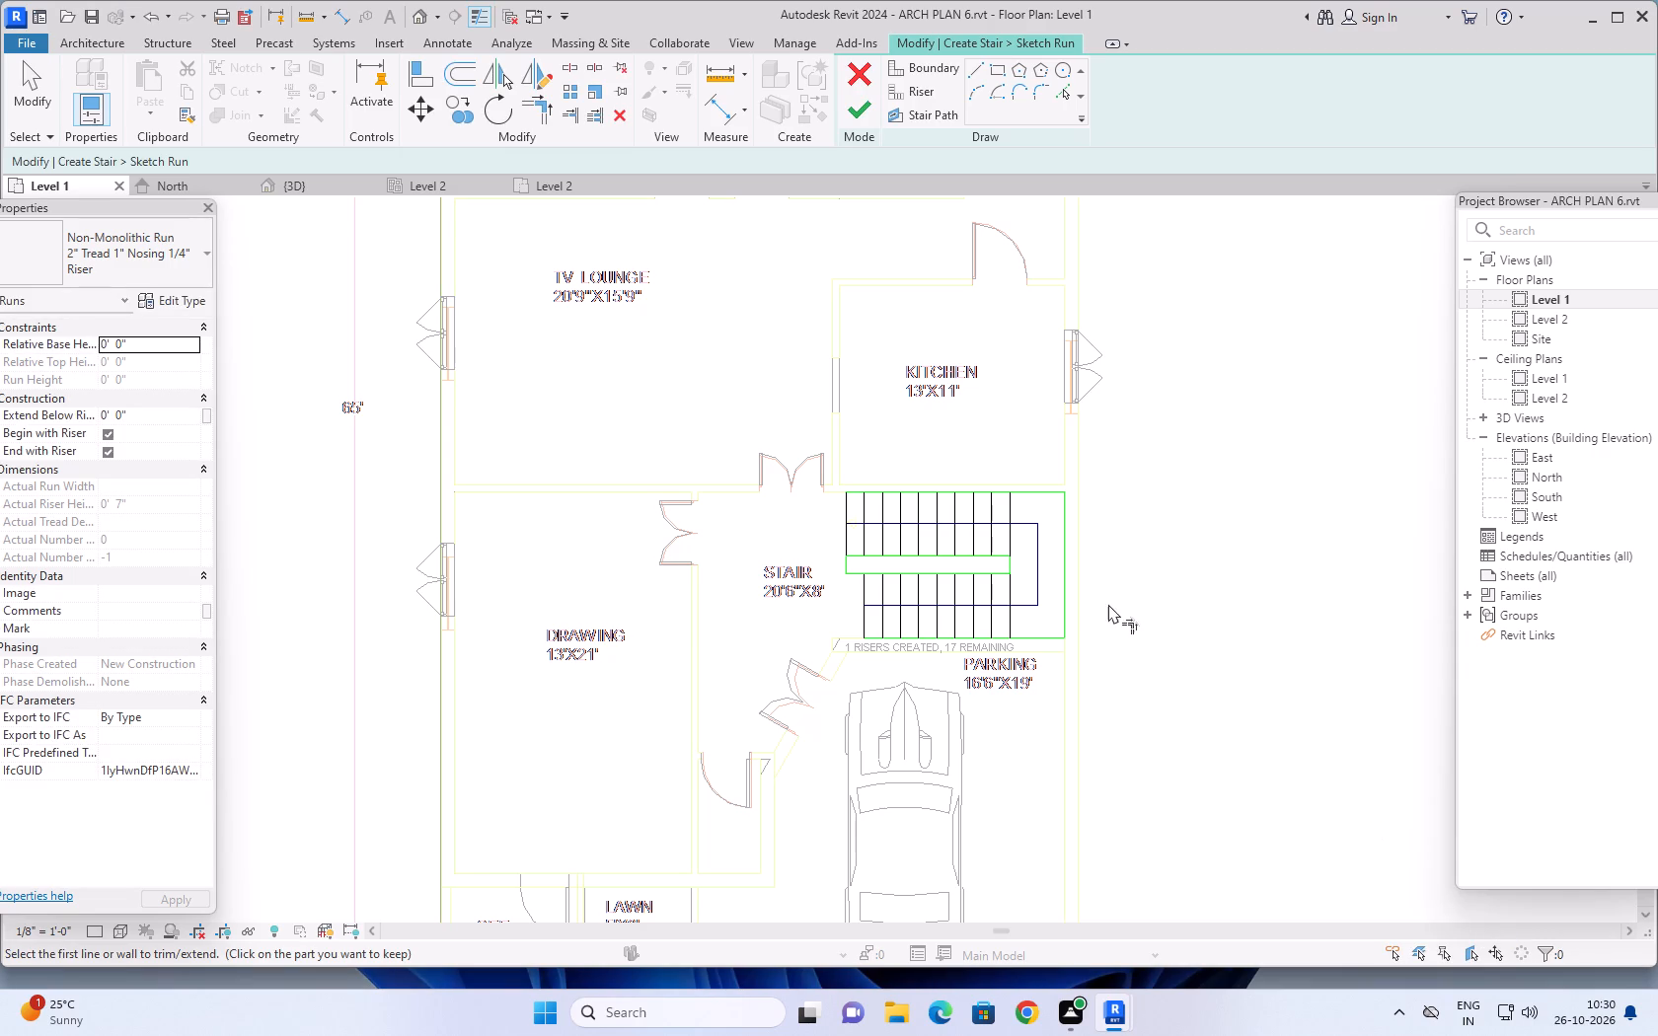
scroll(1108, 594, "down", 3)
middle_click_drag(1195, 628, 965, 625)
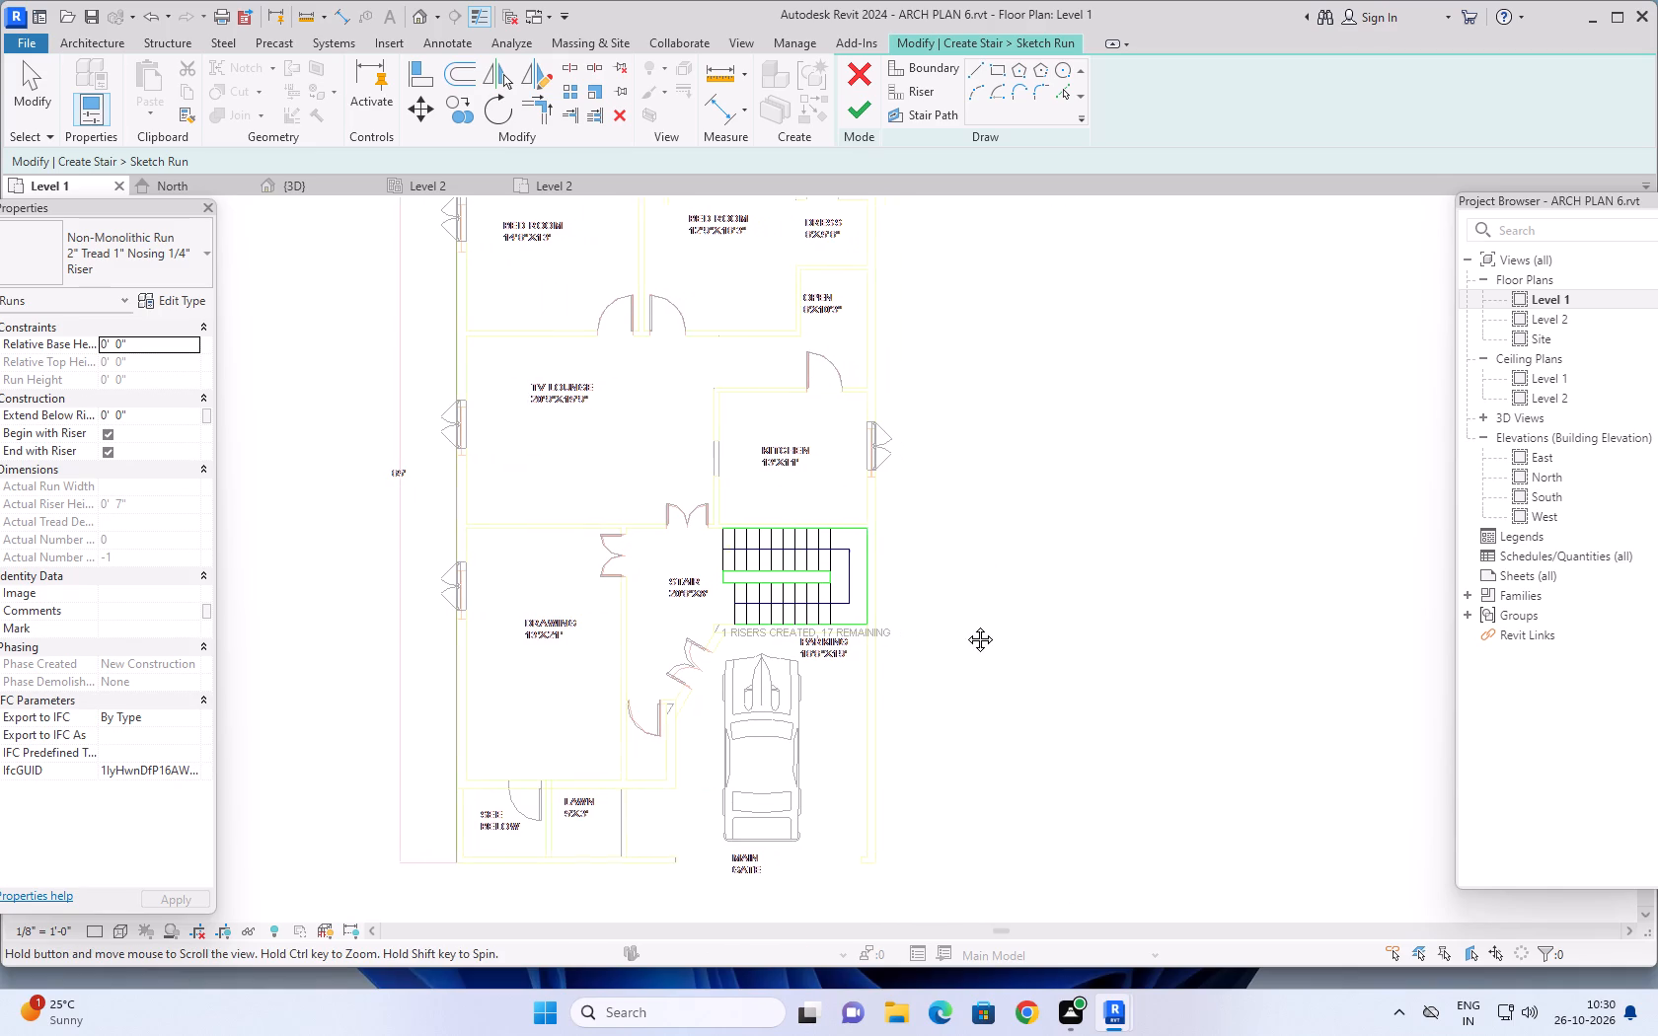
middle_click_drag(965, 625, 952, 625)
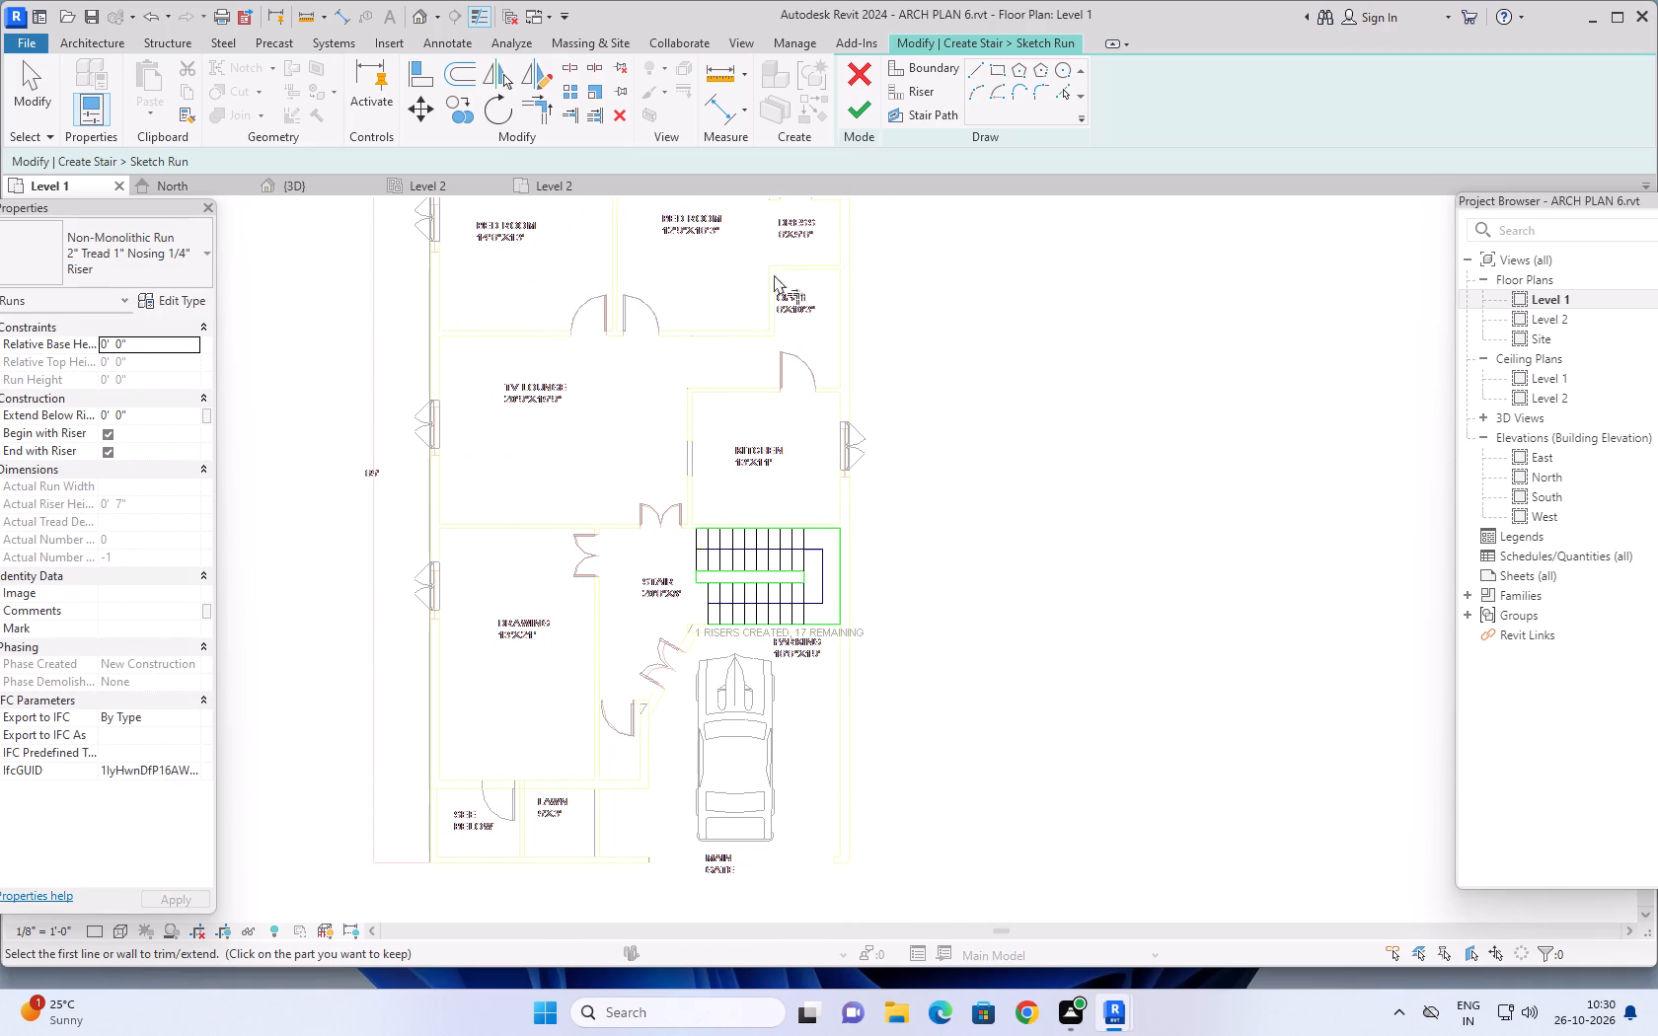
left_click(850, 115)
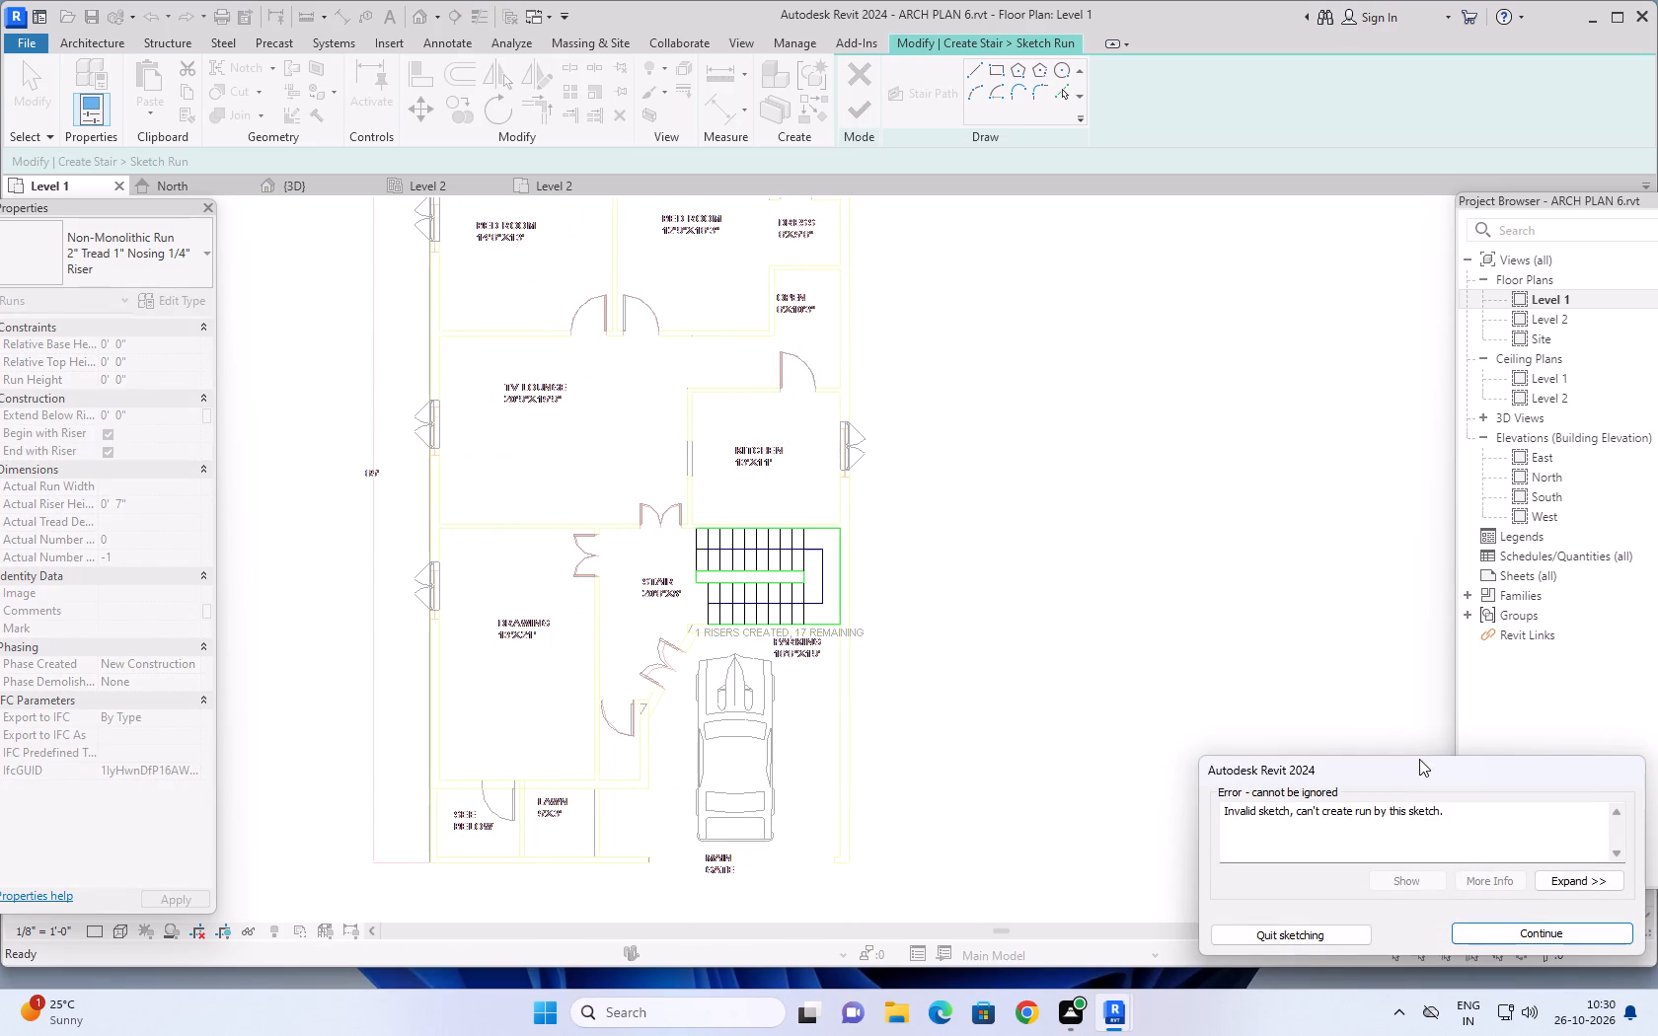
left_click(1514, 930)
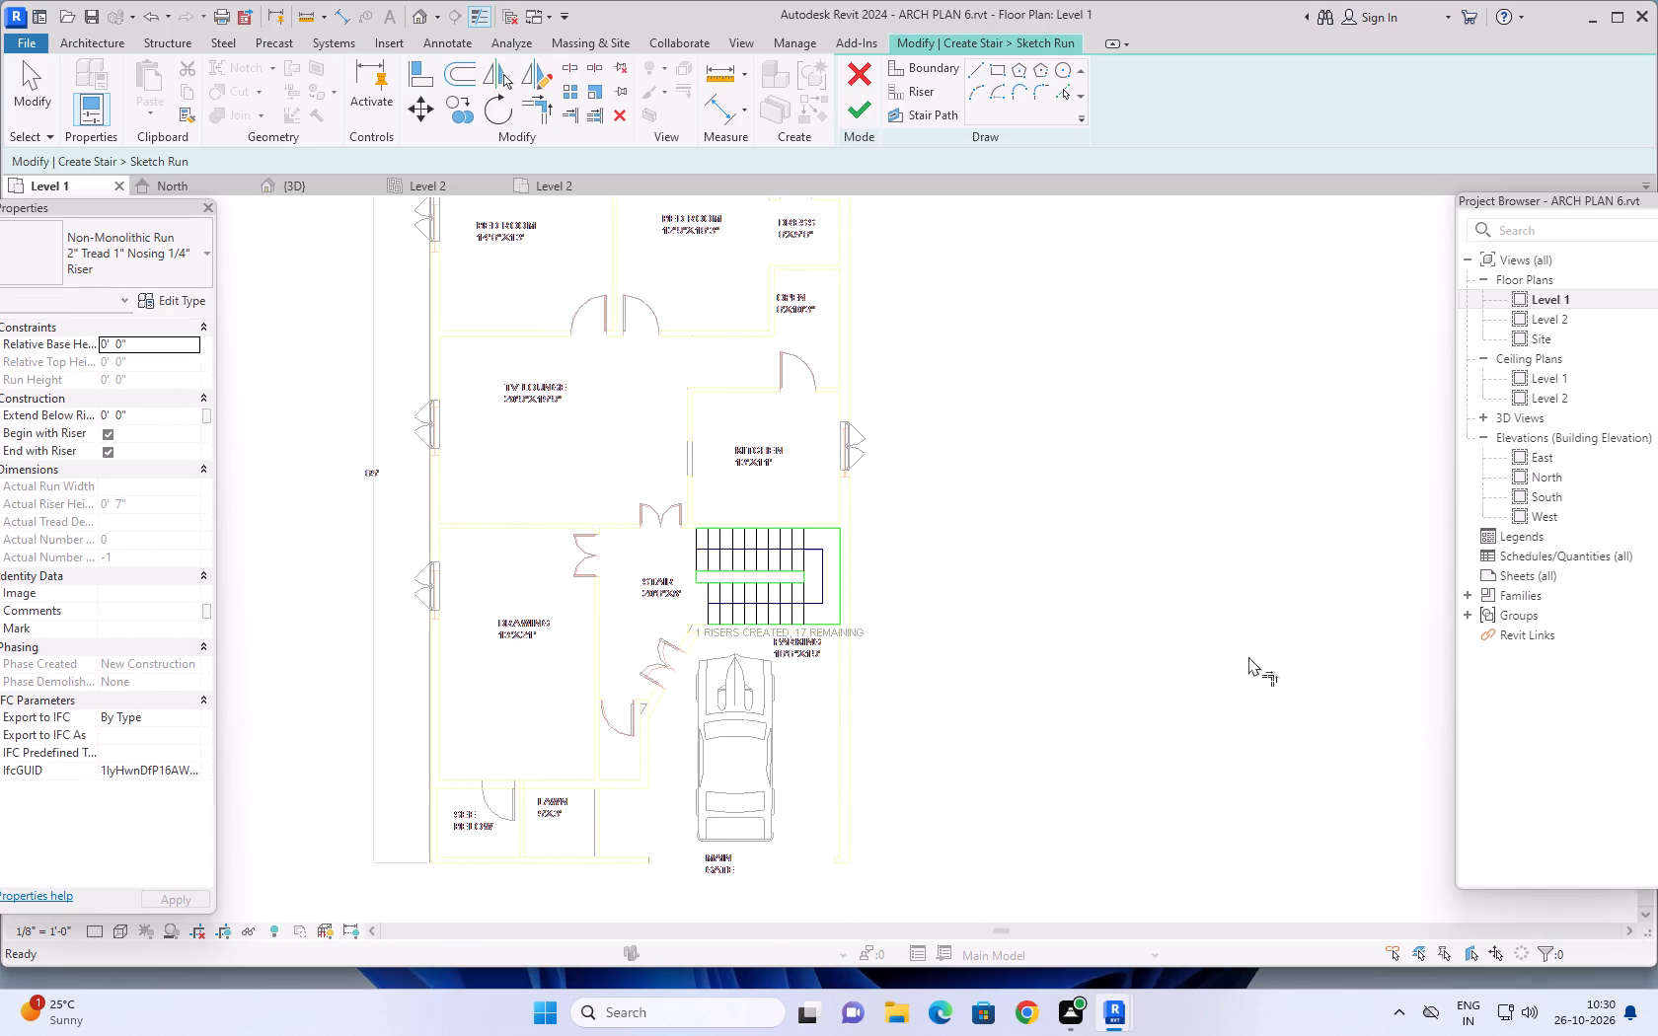
Discard the stair run sketch with all its boundaries, risers and path, staying in the stair editor.
key("Escape")
left_click(859, 77)
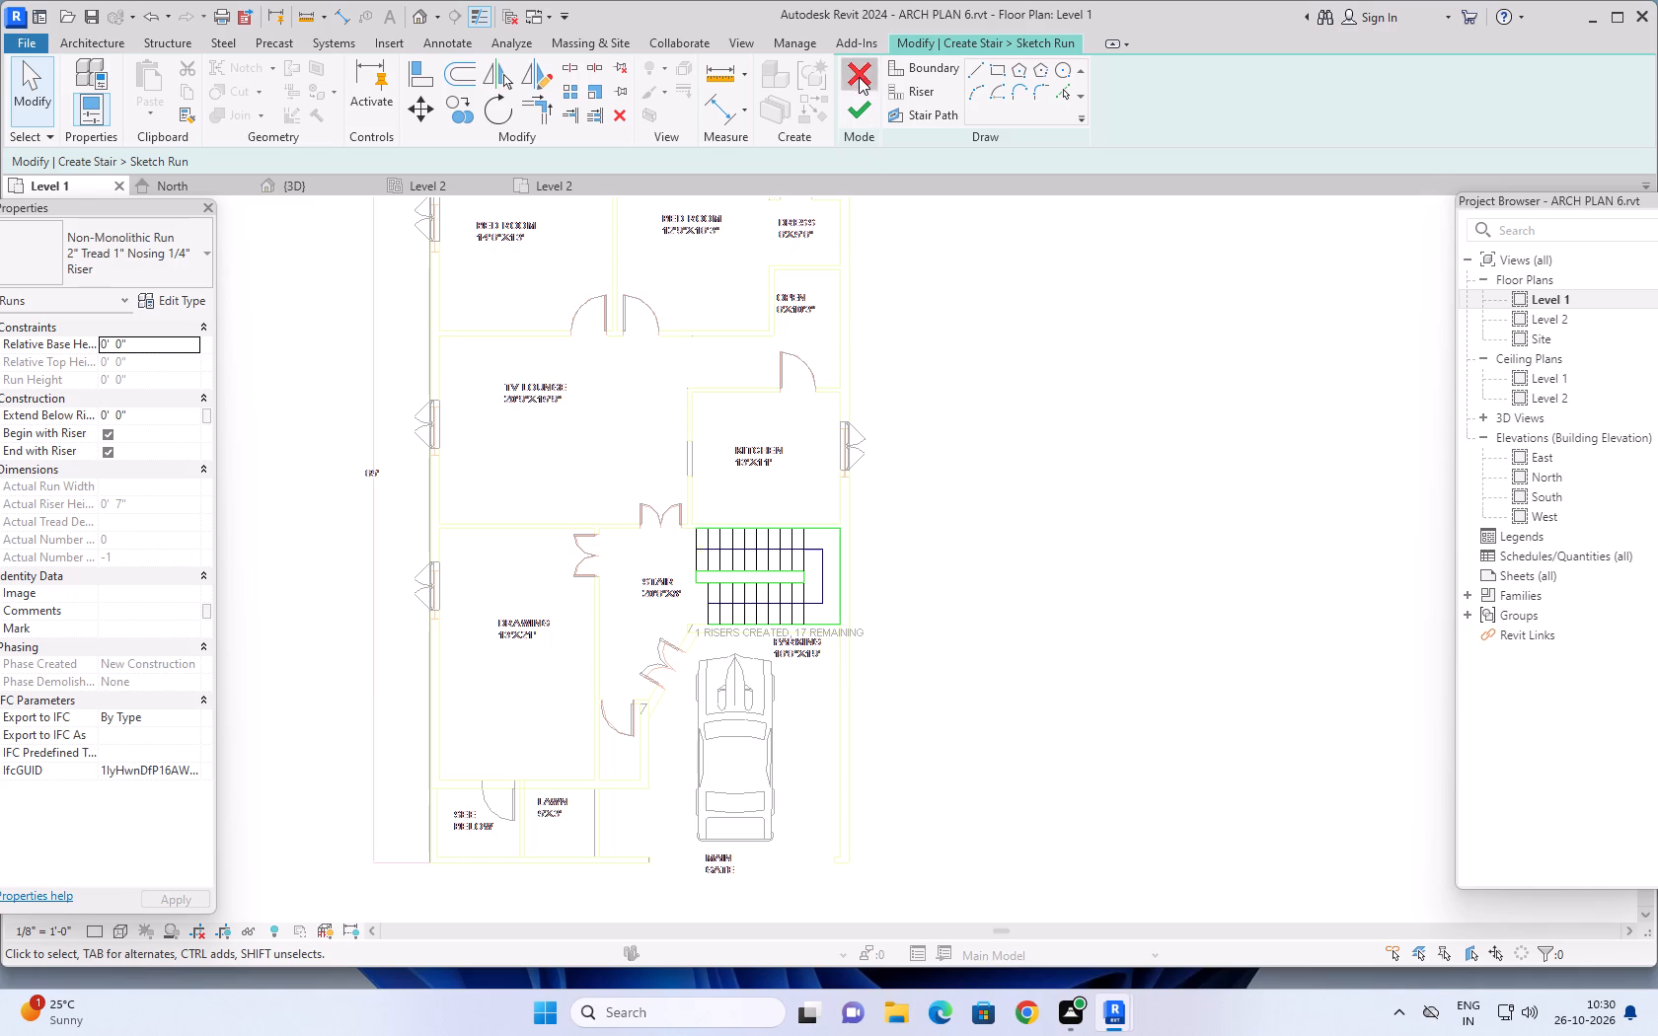
left_click(879, 514)
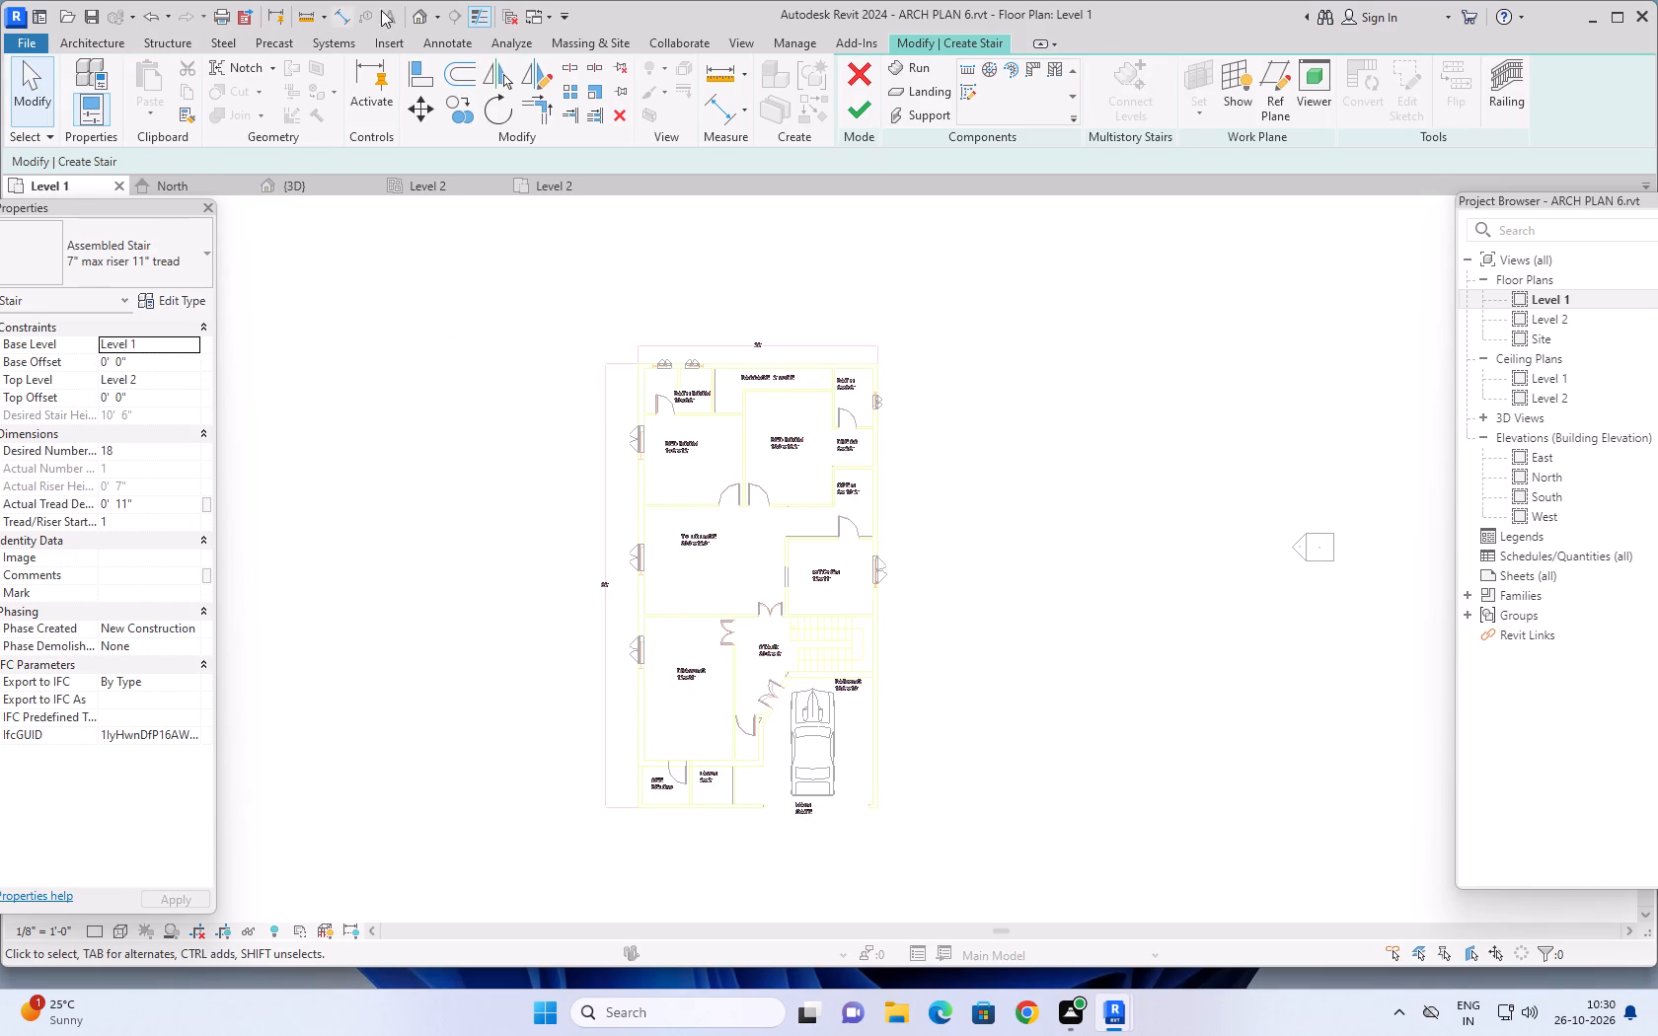
Measure the stairwell's width between its north and south walls with an aligned dimension, without placing it.
left_click(338, 15)
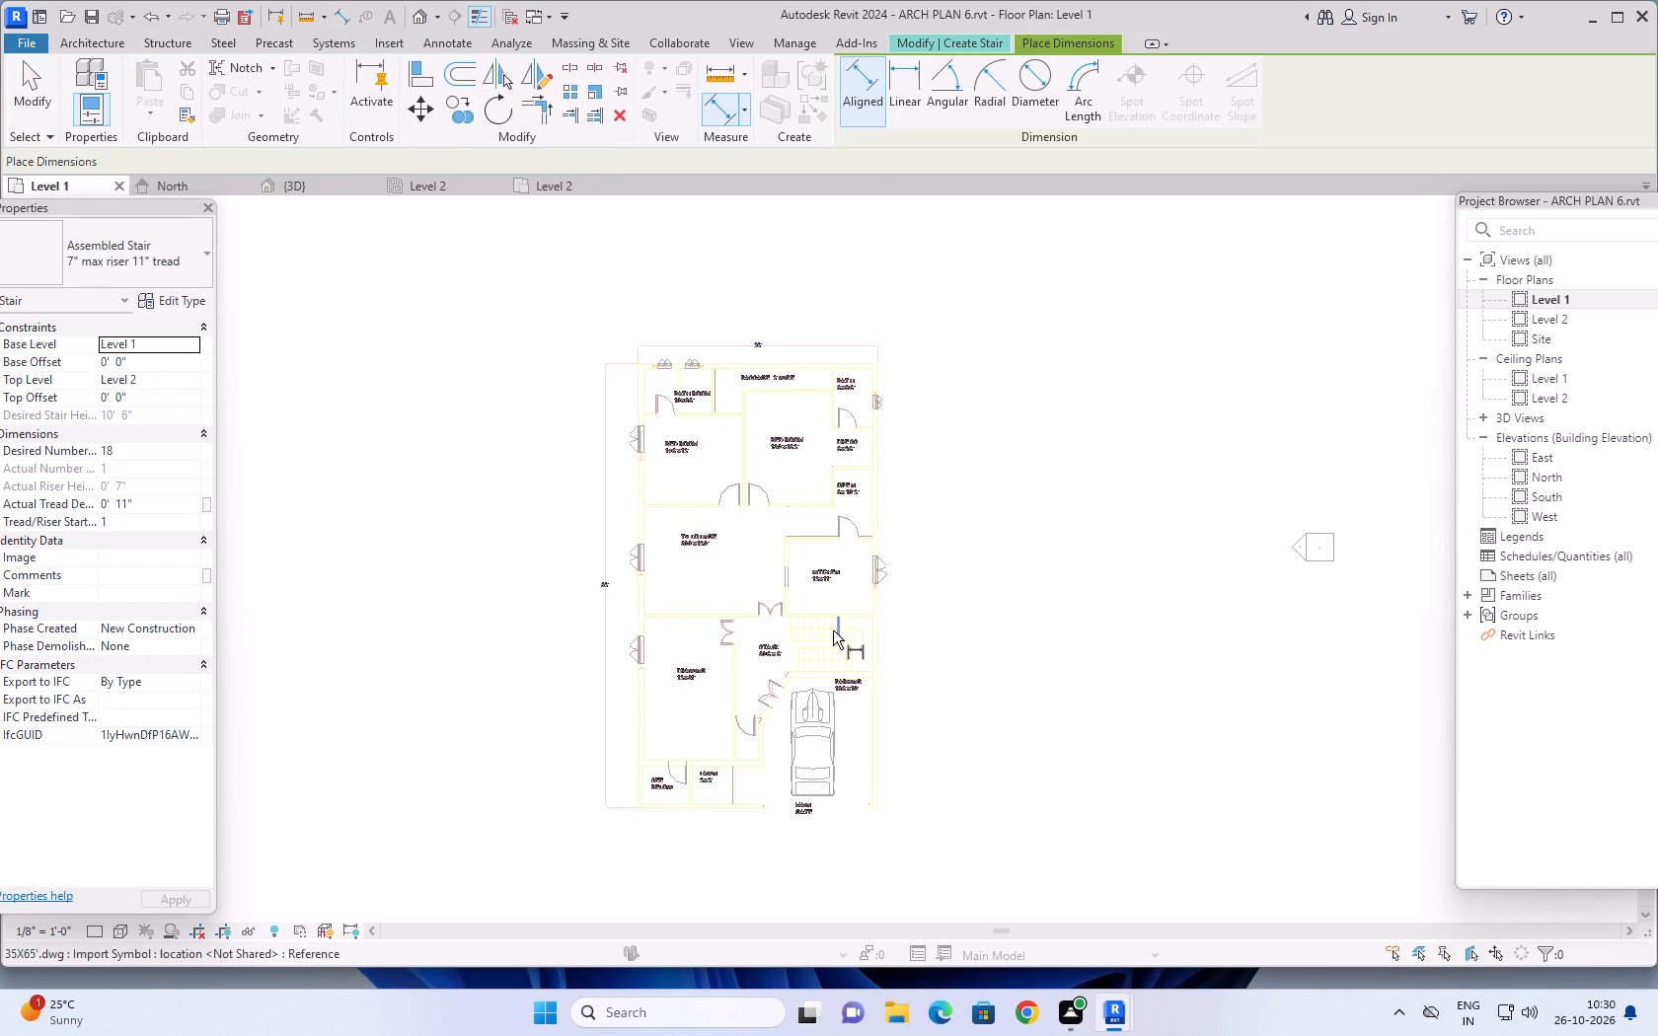
scroll(828, 633, "up", 14)
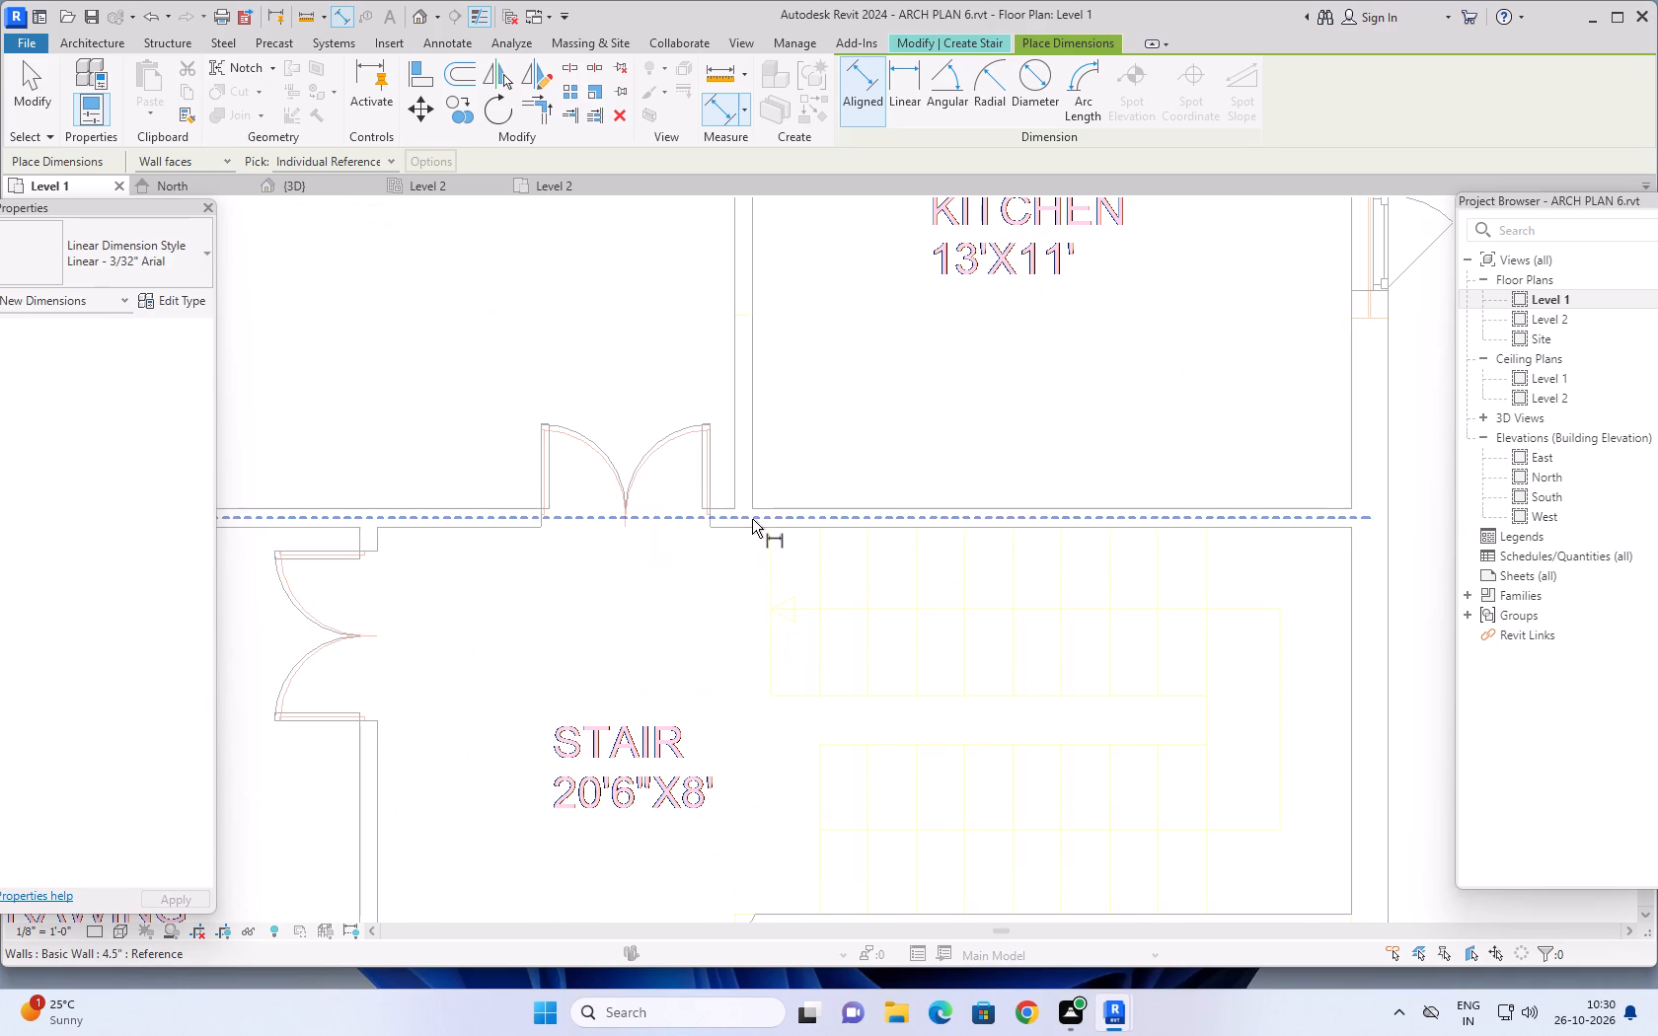
left_click(758, 528)
scroll(978, 630, "down", 6)
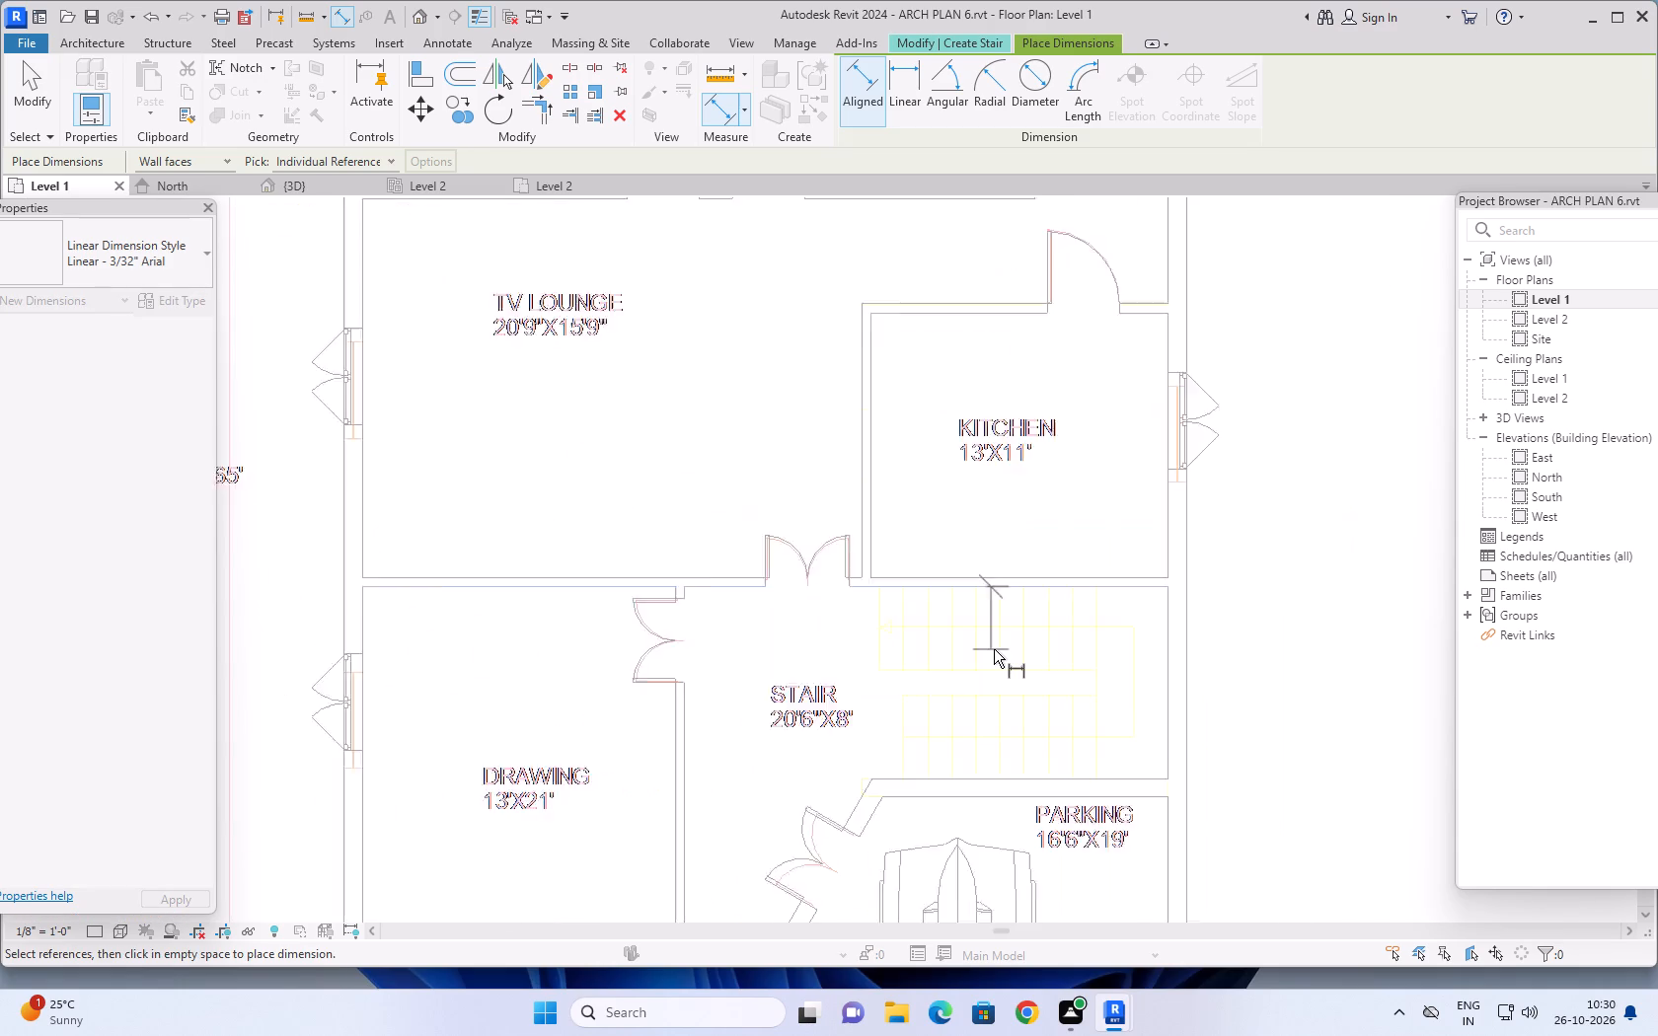
left_click(976, 762)
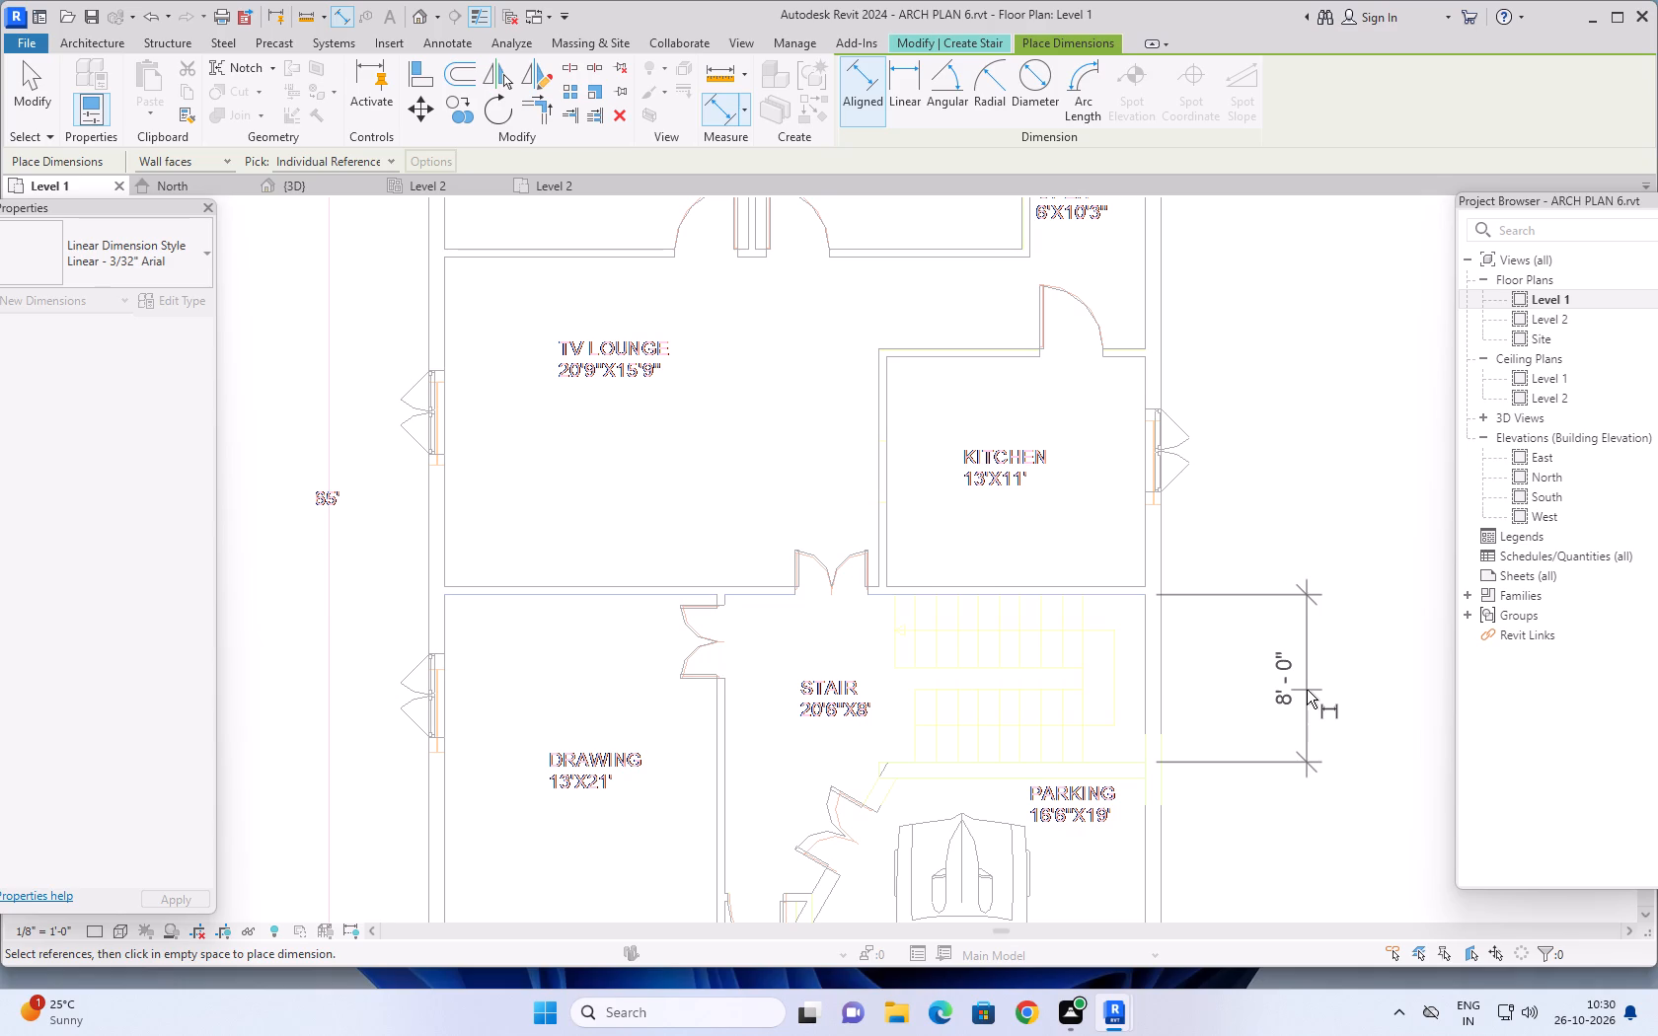
key("Escape")
Measure the stair's length from the east wall to the north flight's west riser in the DWG, without placing the dimension.
scroll(1307, 687, "down", 2)
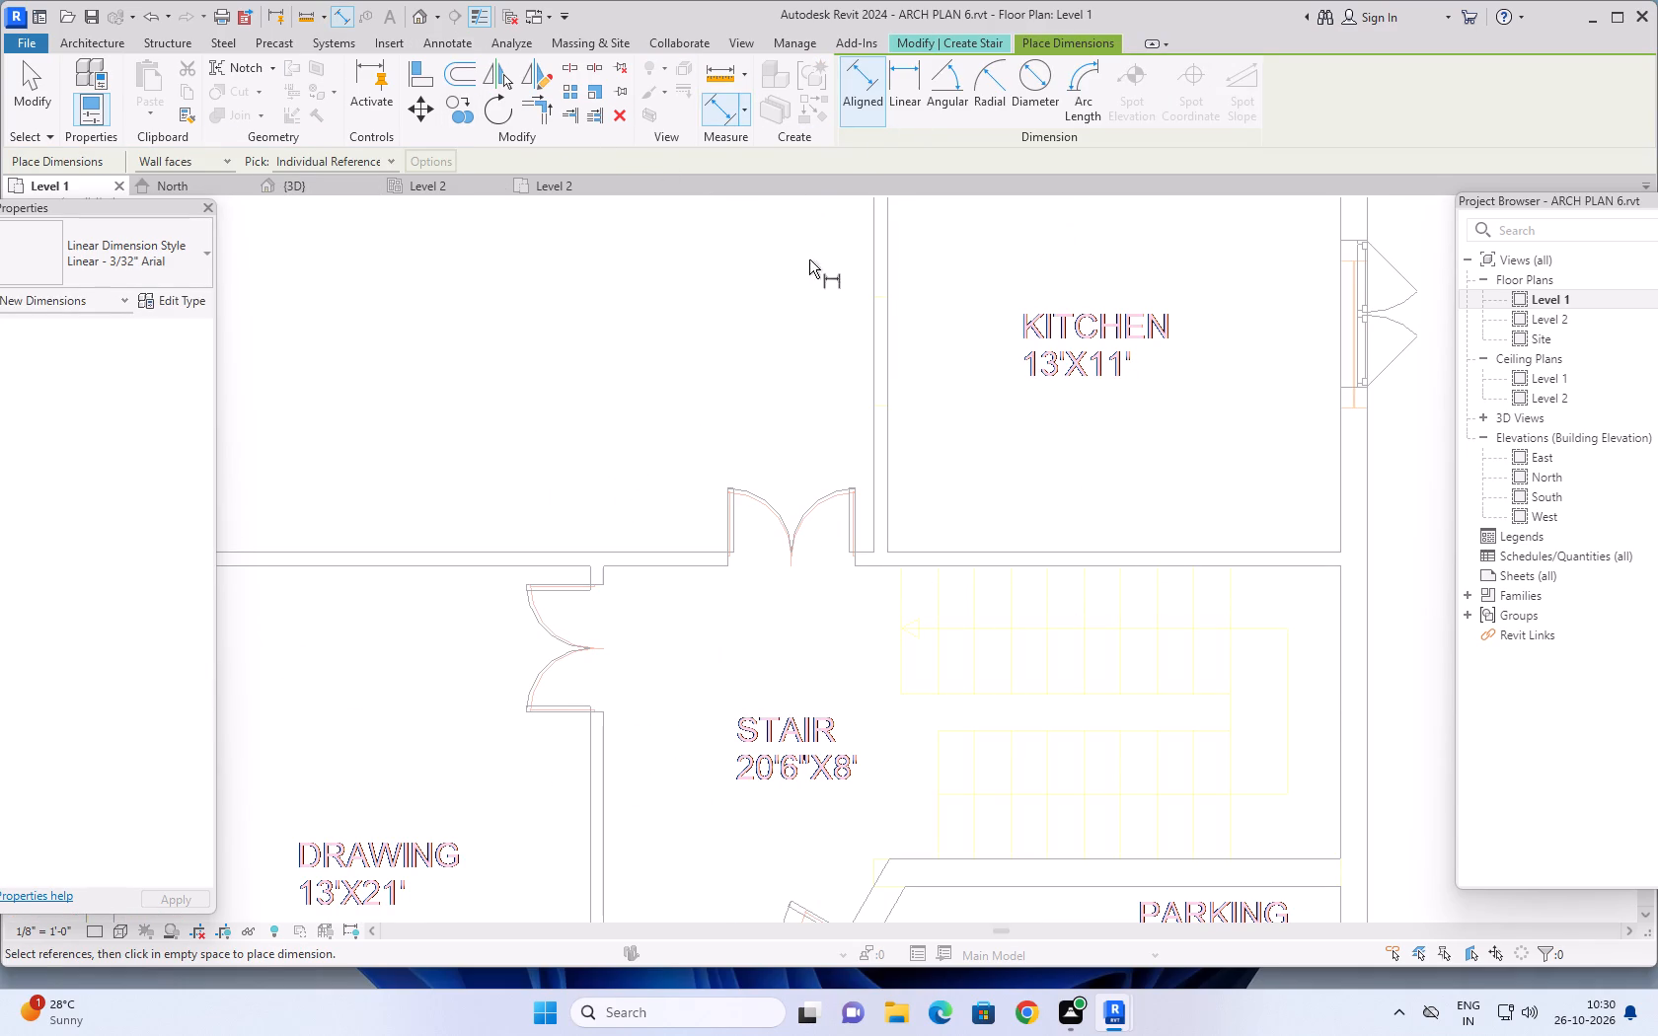
left_click(1341, 601)
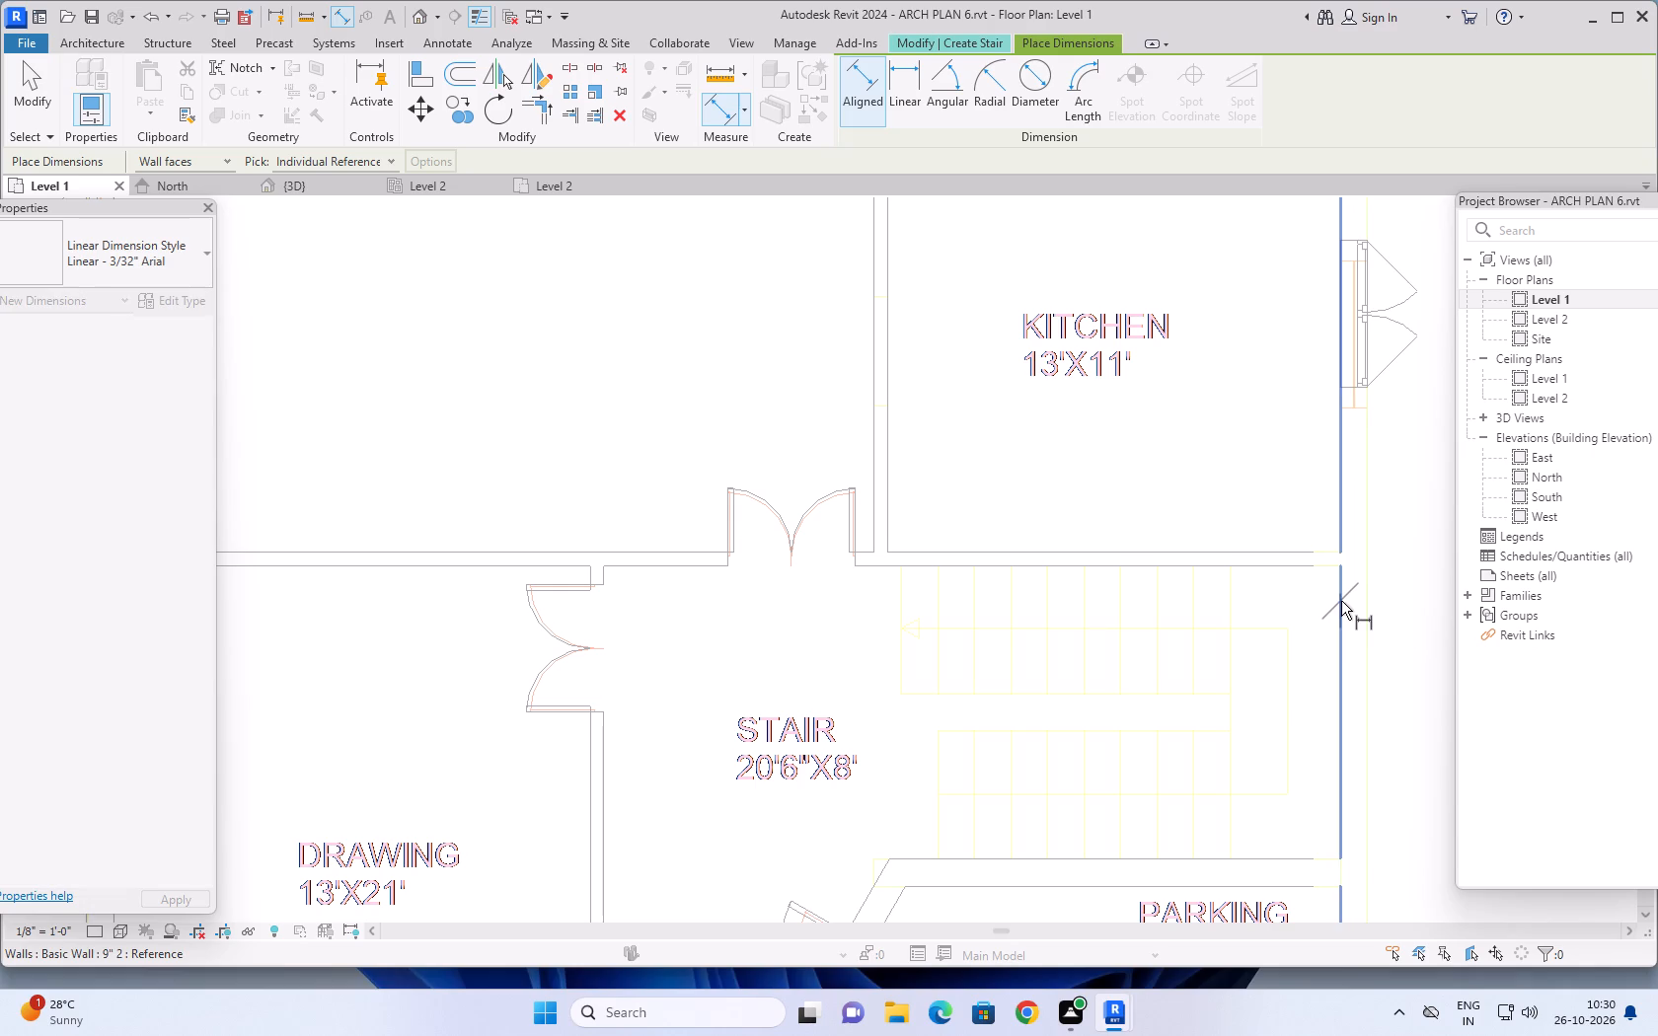
left_click(902, 582)
key("Escape")
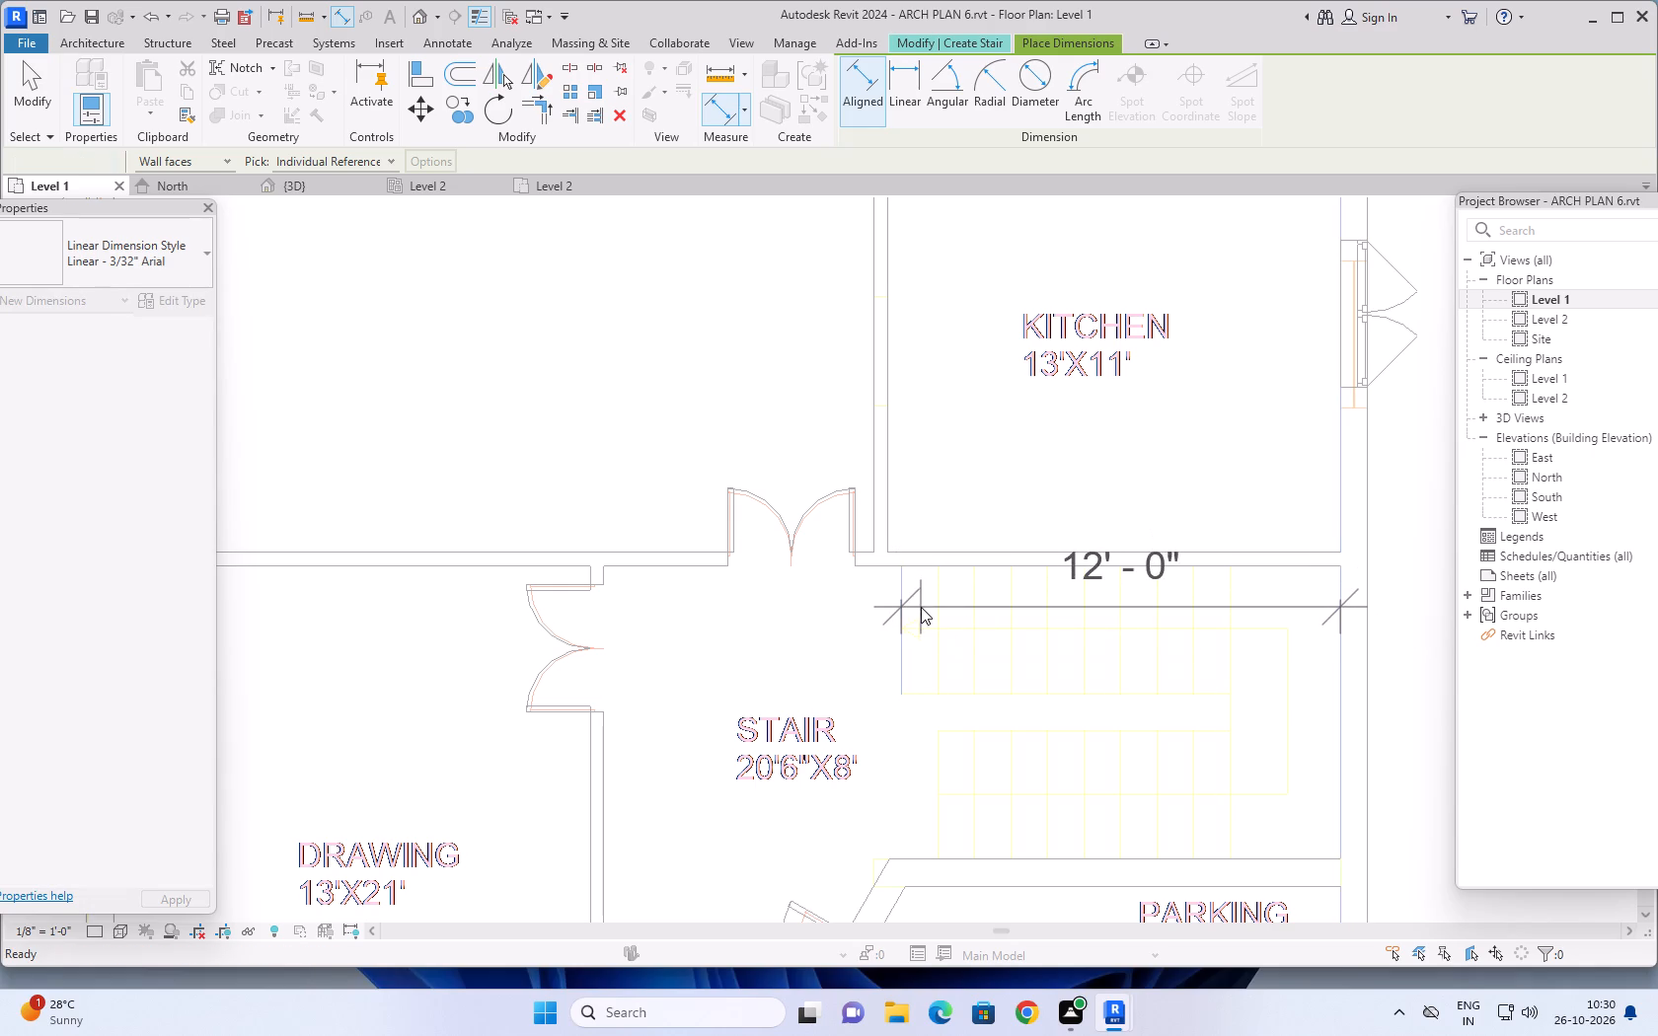
scroll(1122, 613, "down", 8)
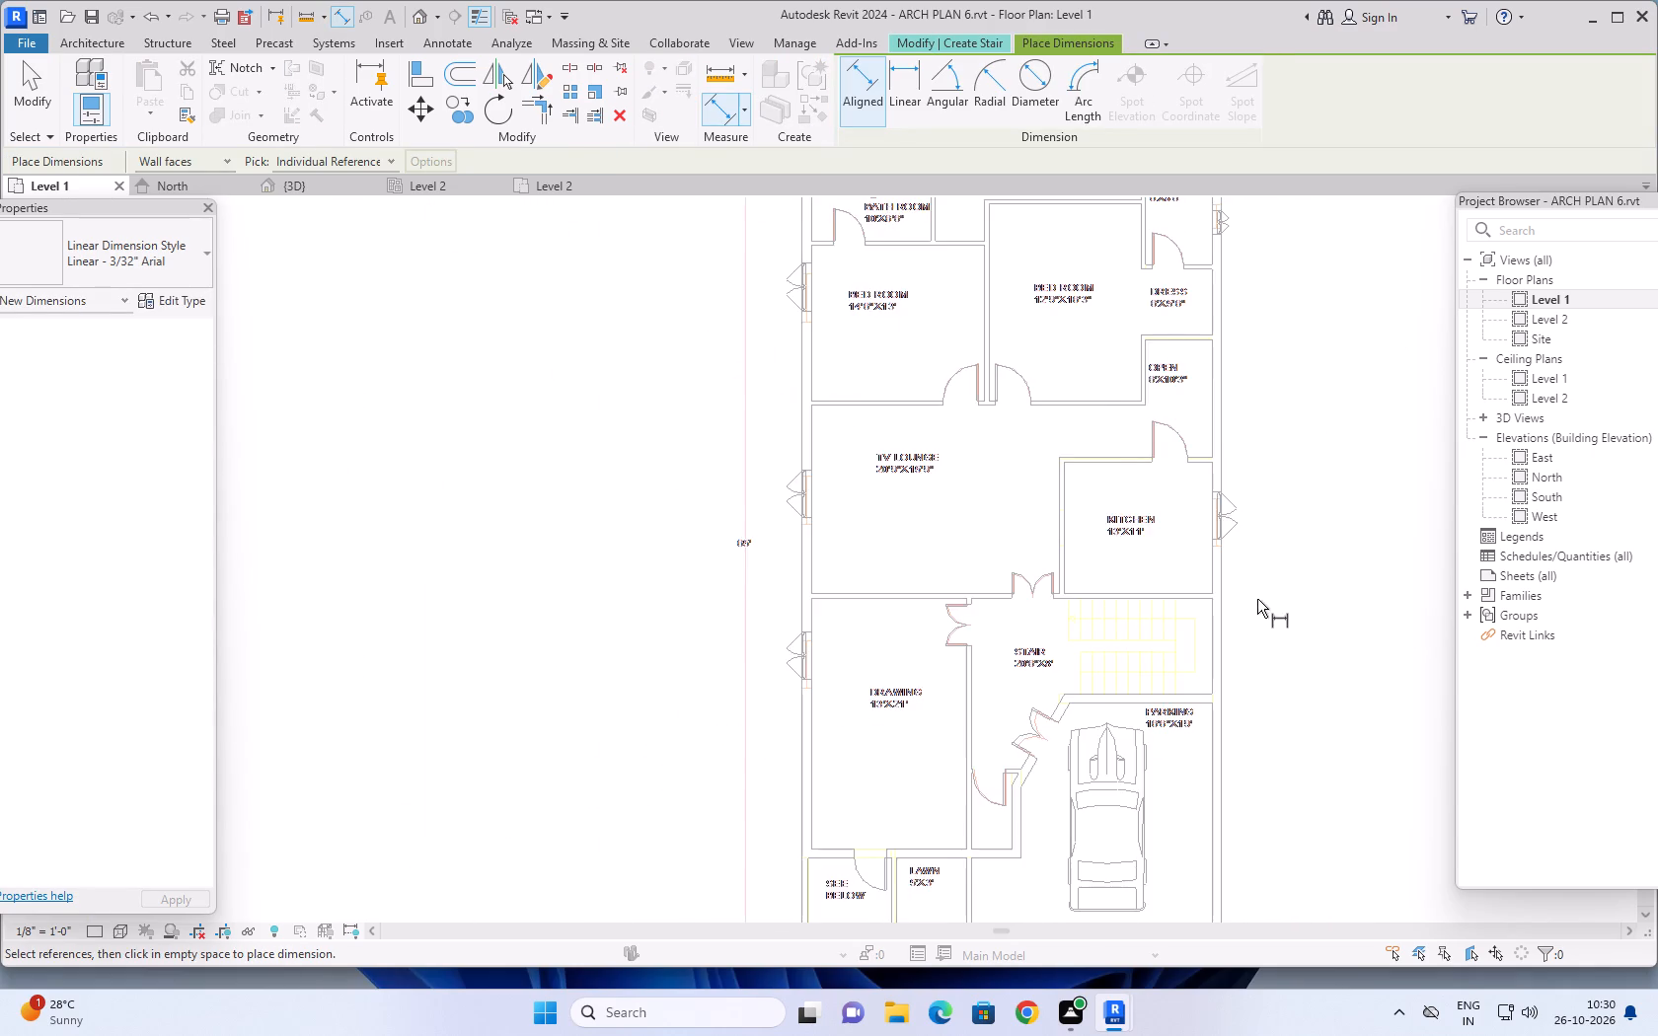
scroll(1258, 599, "down", 3)
middle_click_drag(1322, 577, 612, 575)
key("Escape")
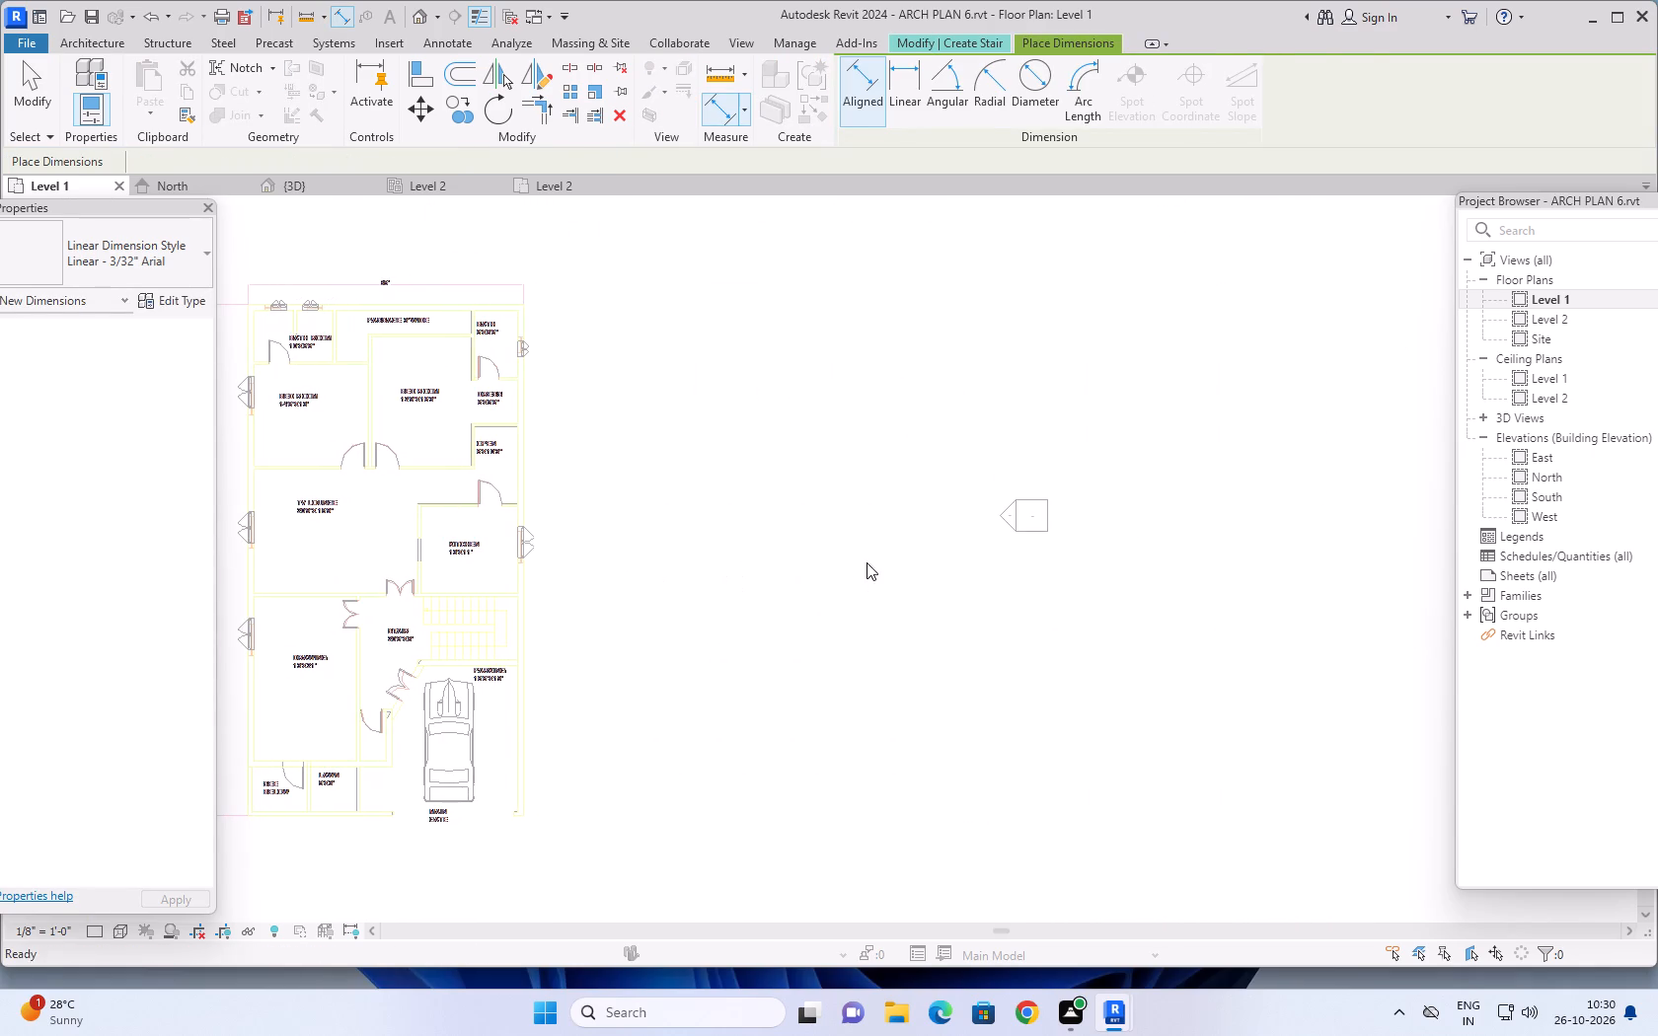
Start a new sketched stair run with a 12' horizontal boundary line about 5' east of the house, aligned with the stairwell's south wall.
scroll(863, 569, "down", 1)
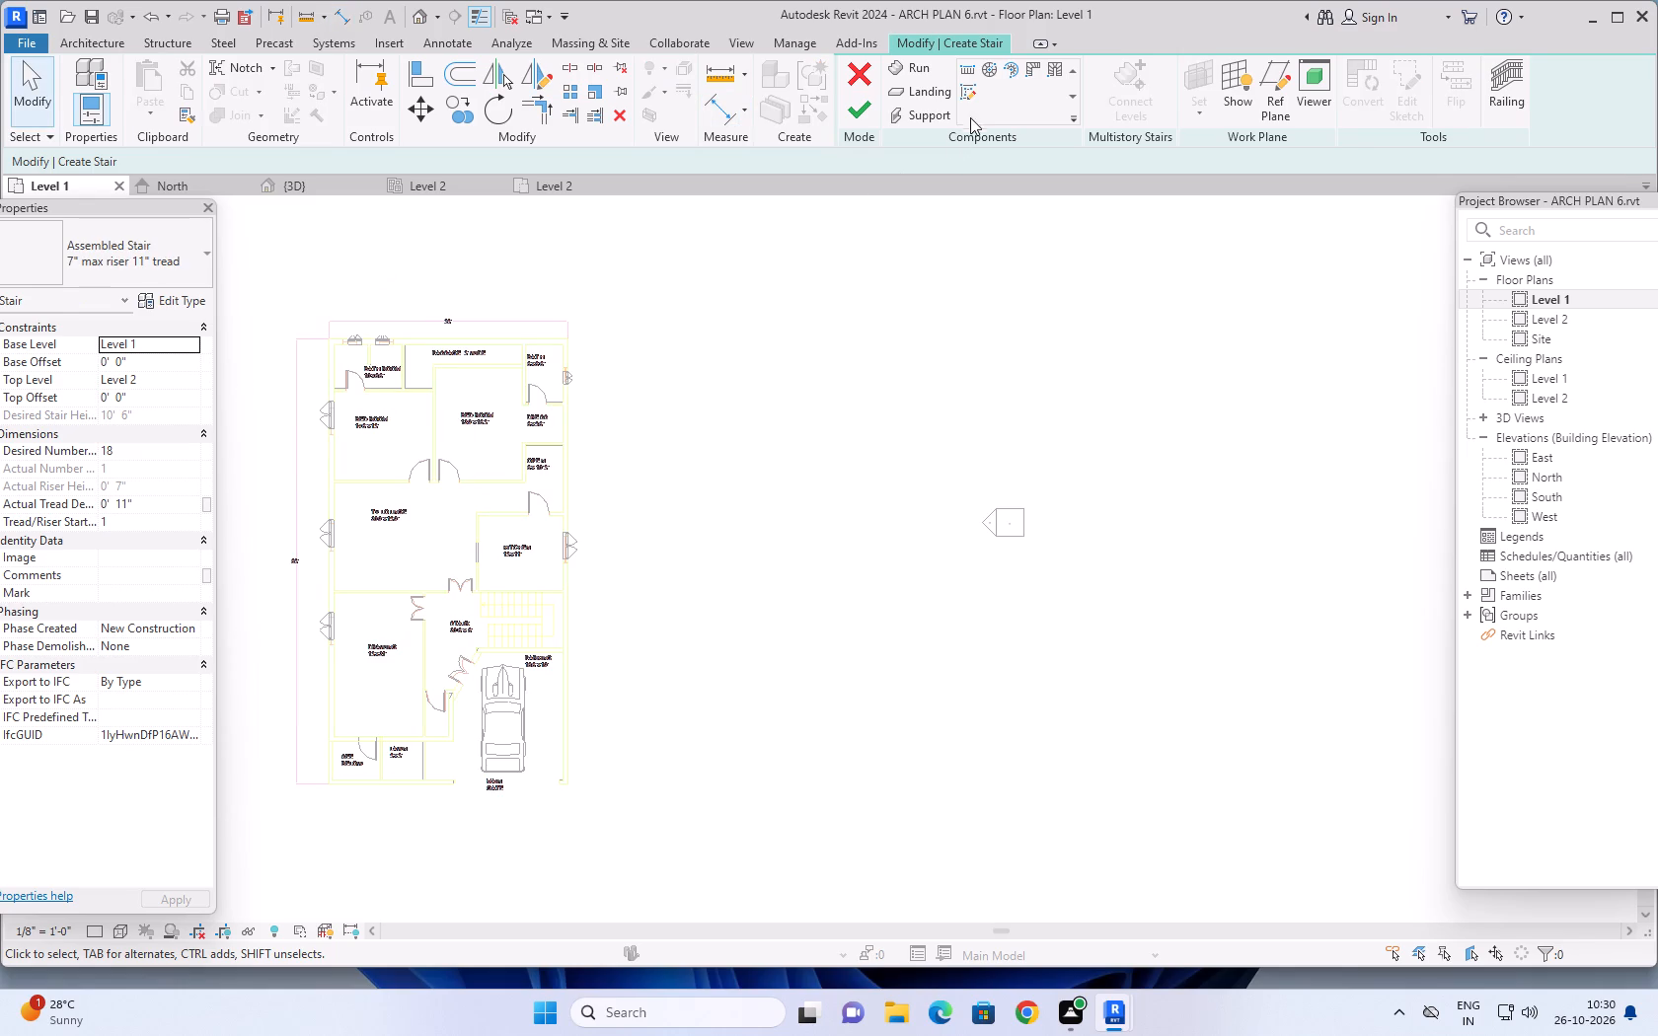
left_click(967, 91)
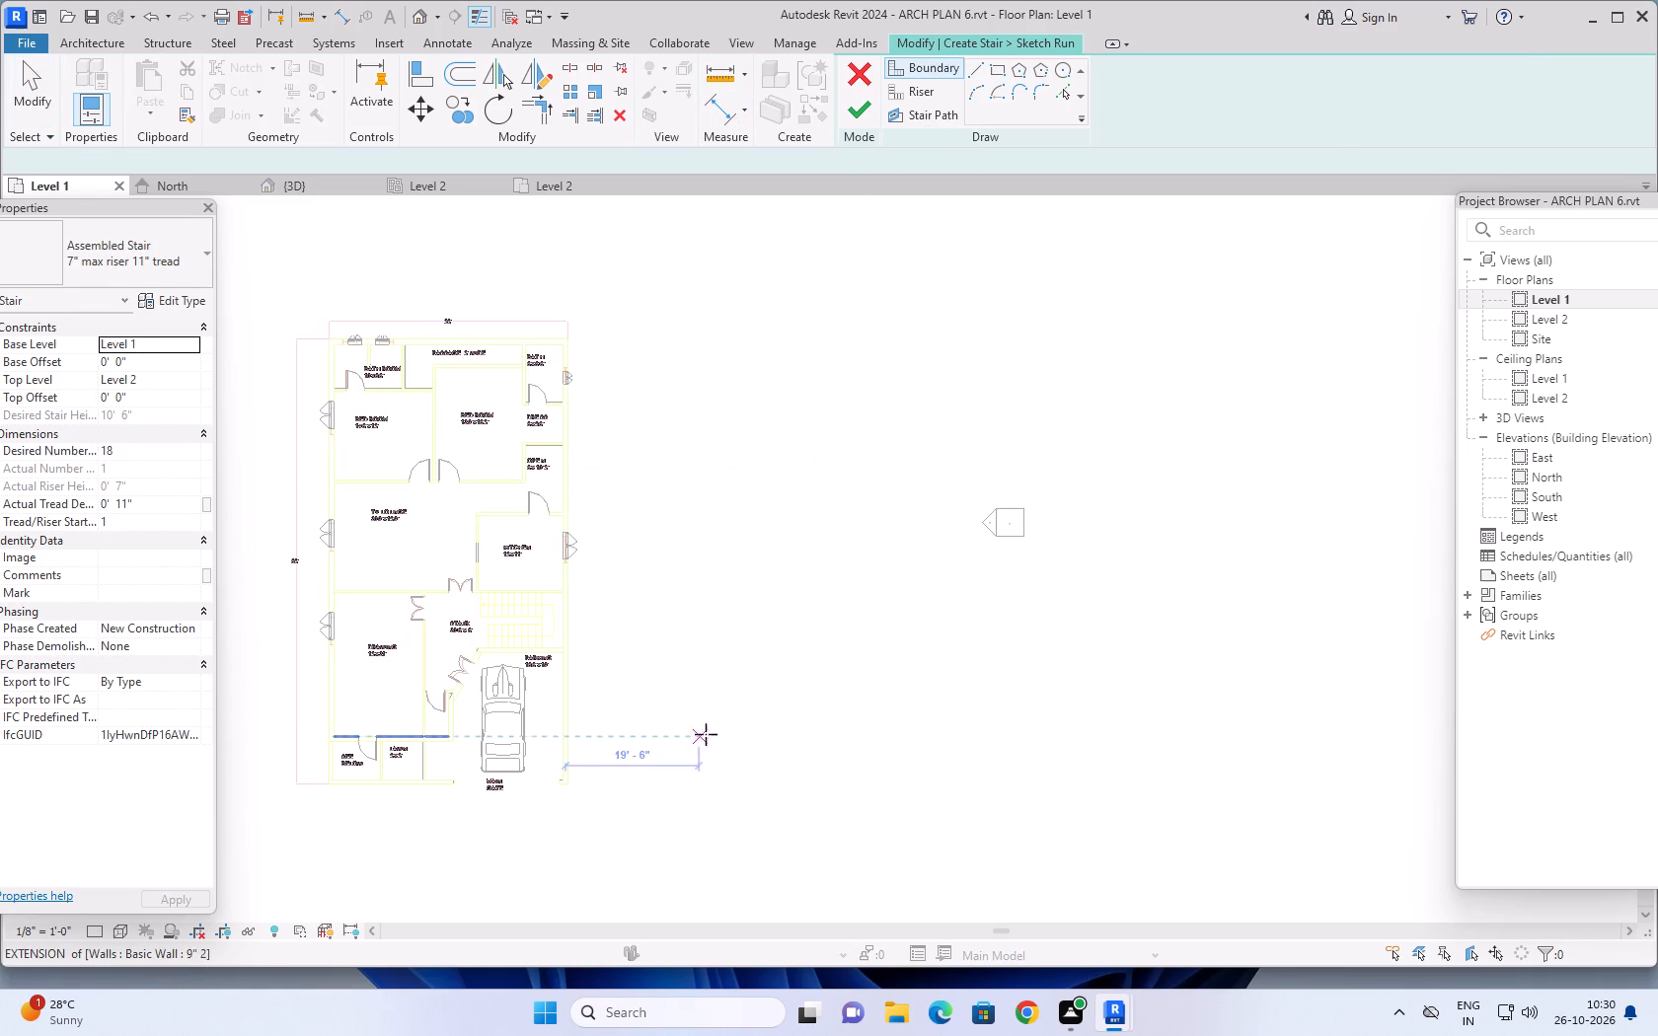
scroll(718, 644, "up", 5)
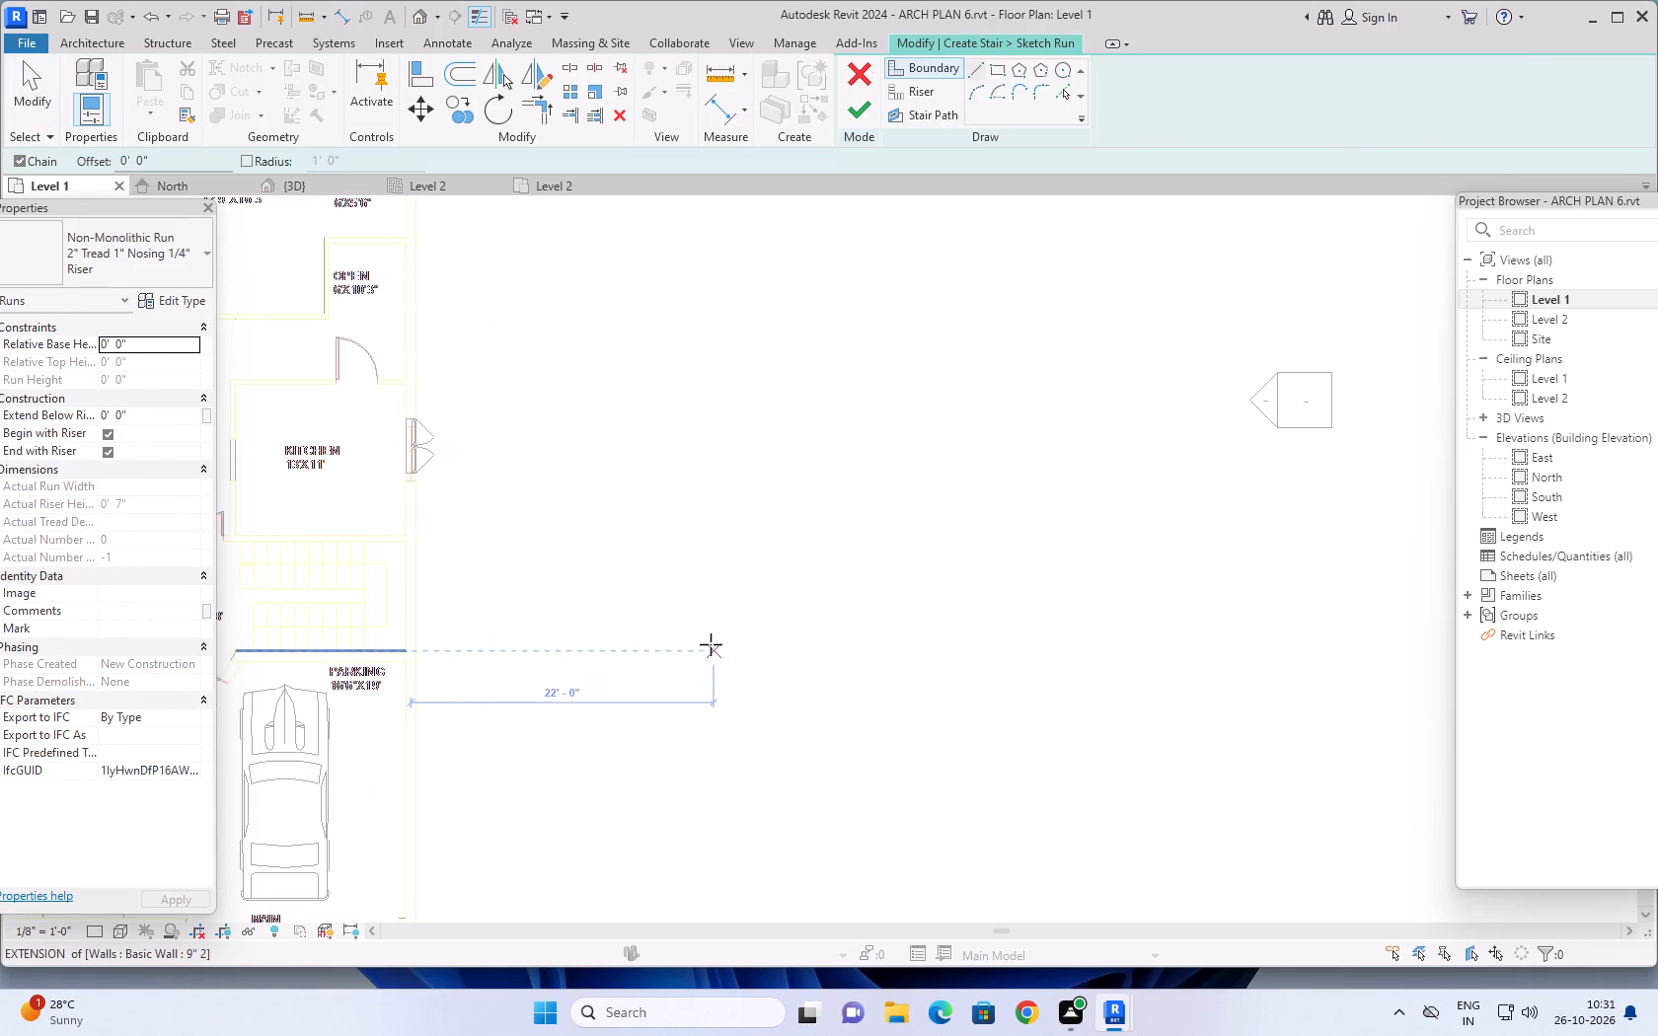
scroll(401, 648, "up", 4)
middle_click_drag(567, 633, 1075, 639)
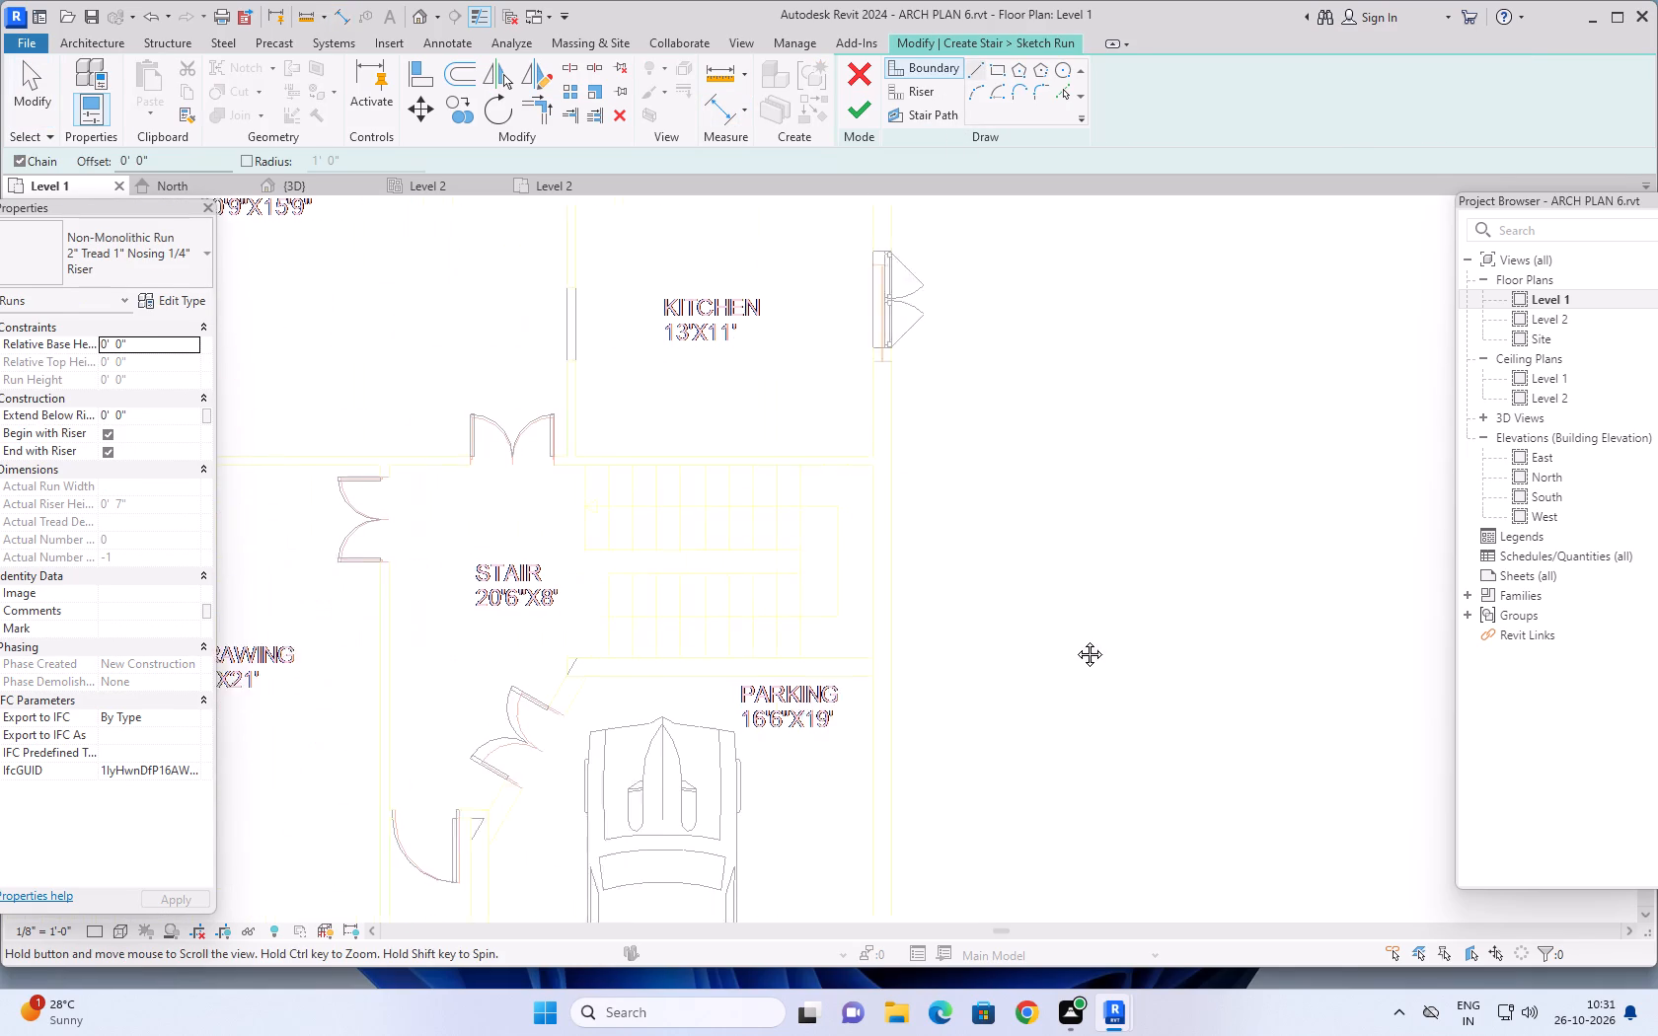
middle_click_drag(1075, 639, 1104, 639)
scroll(930, 670, "up", 5)
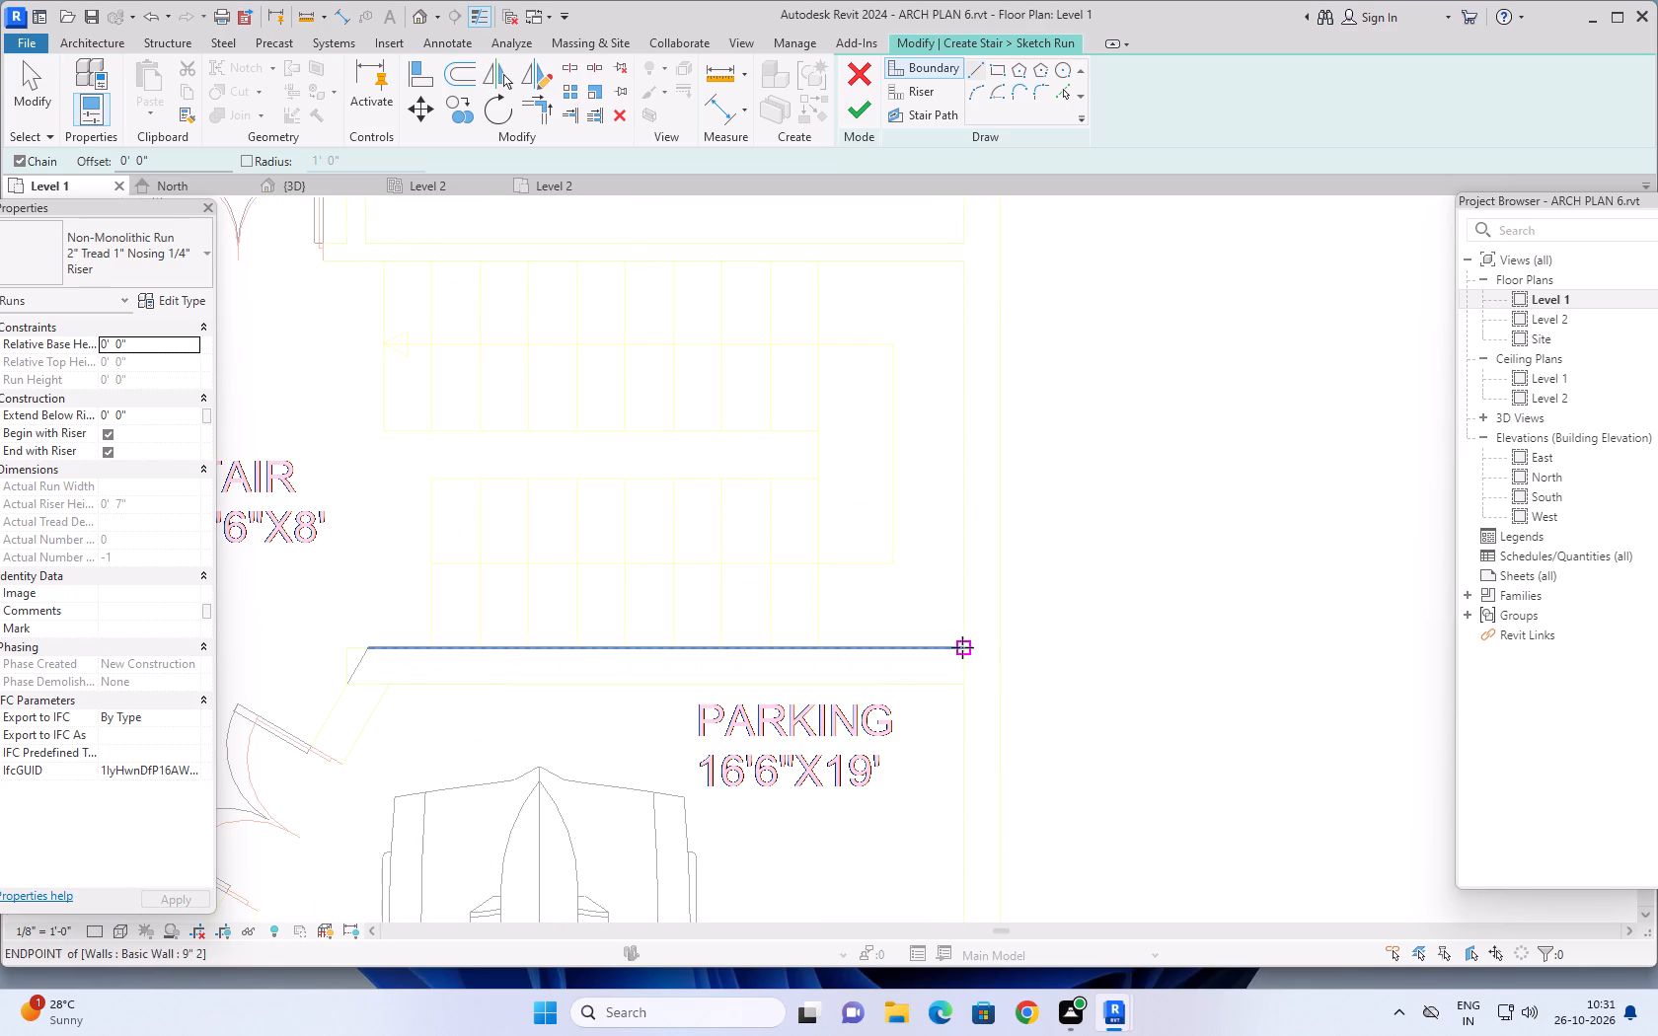
scroll(1167, 652, "down", 1)
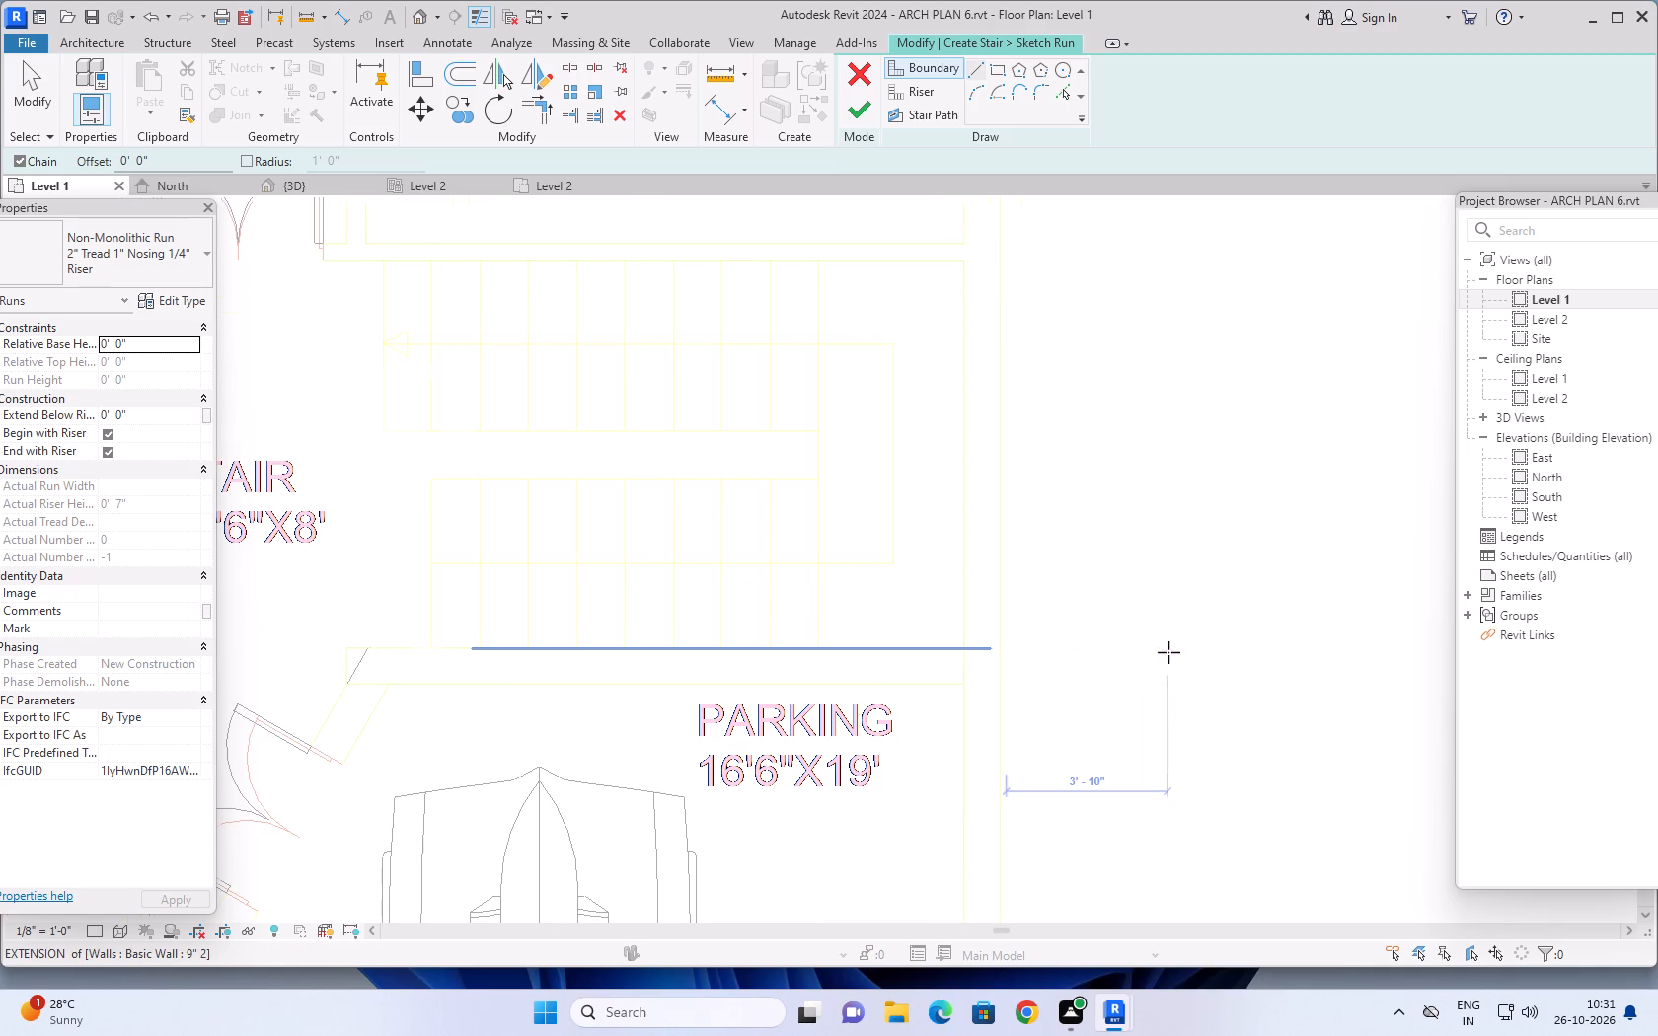
scroll(1172, 652, "down", 1)
middle_click_drag(1201, 653, 672, 640)
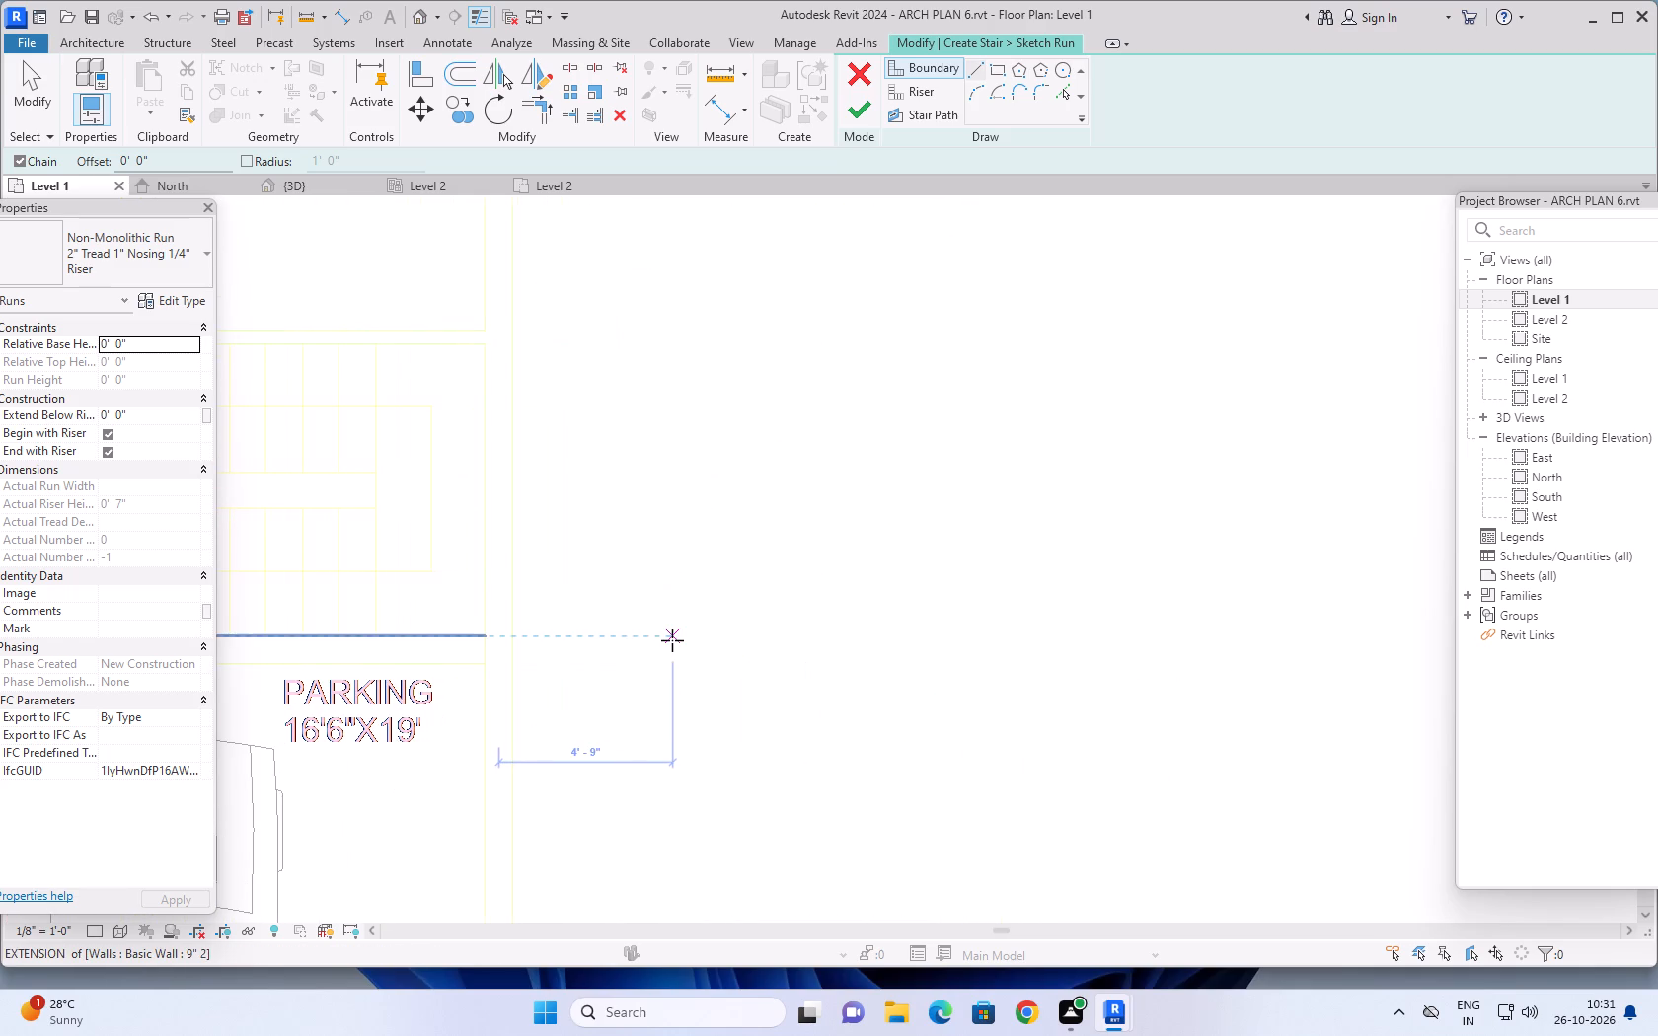
left_click(684, 640)
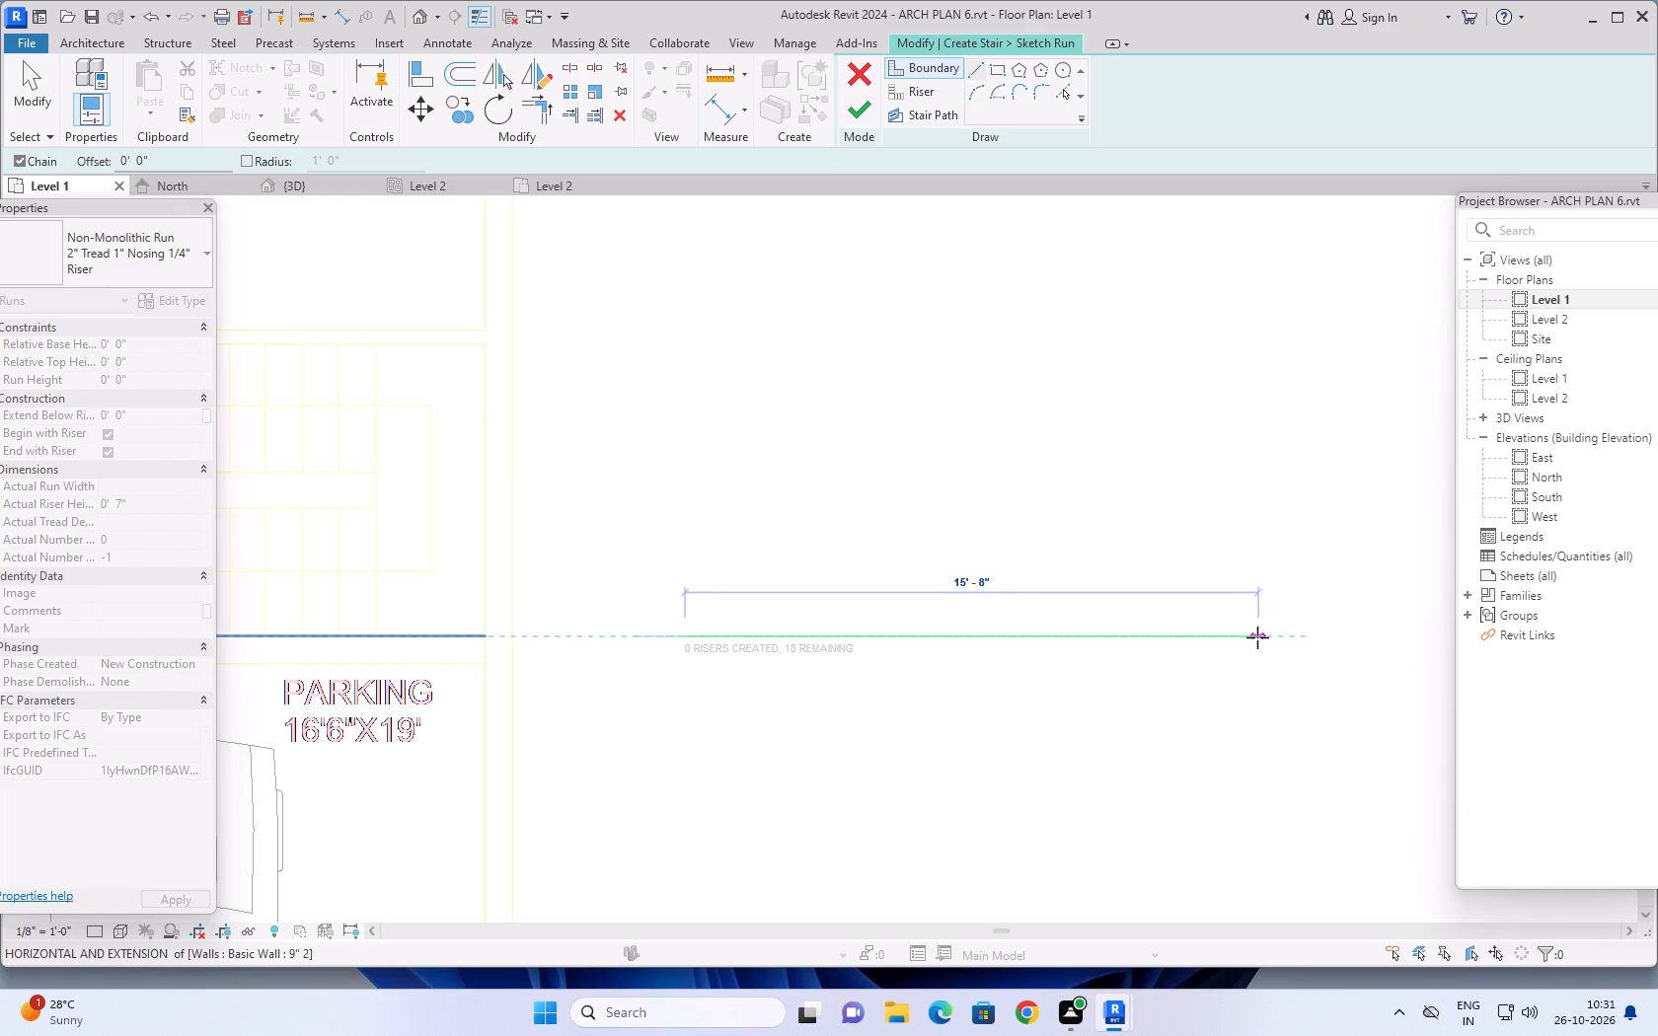
type("12'")
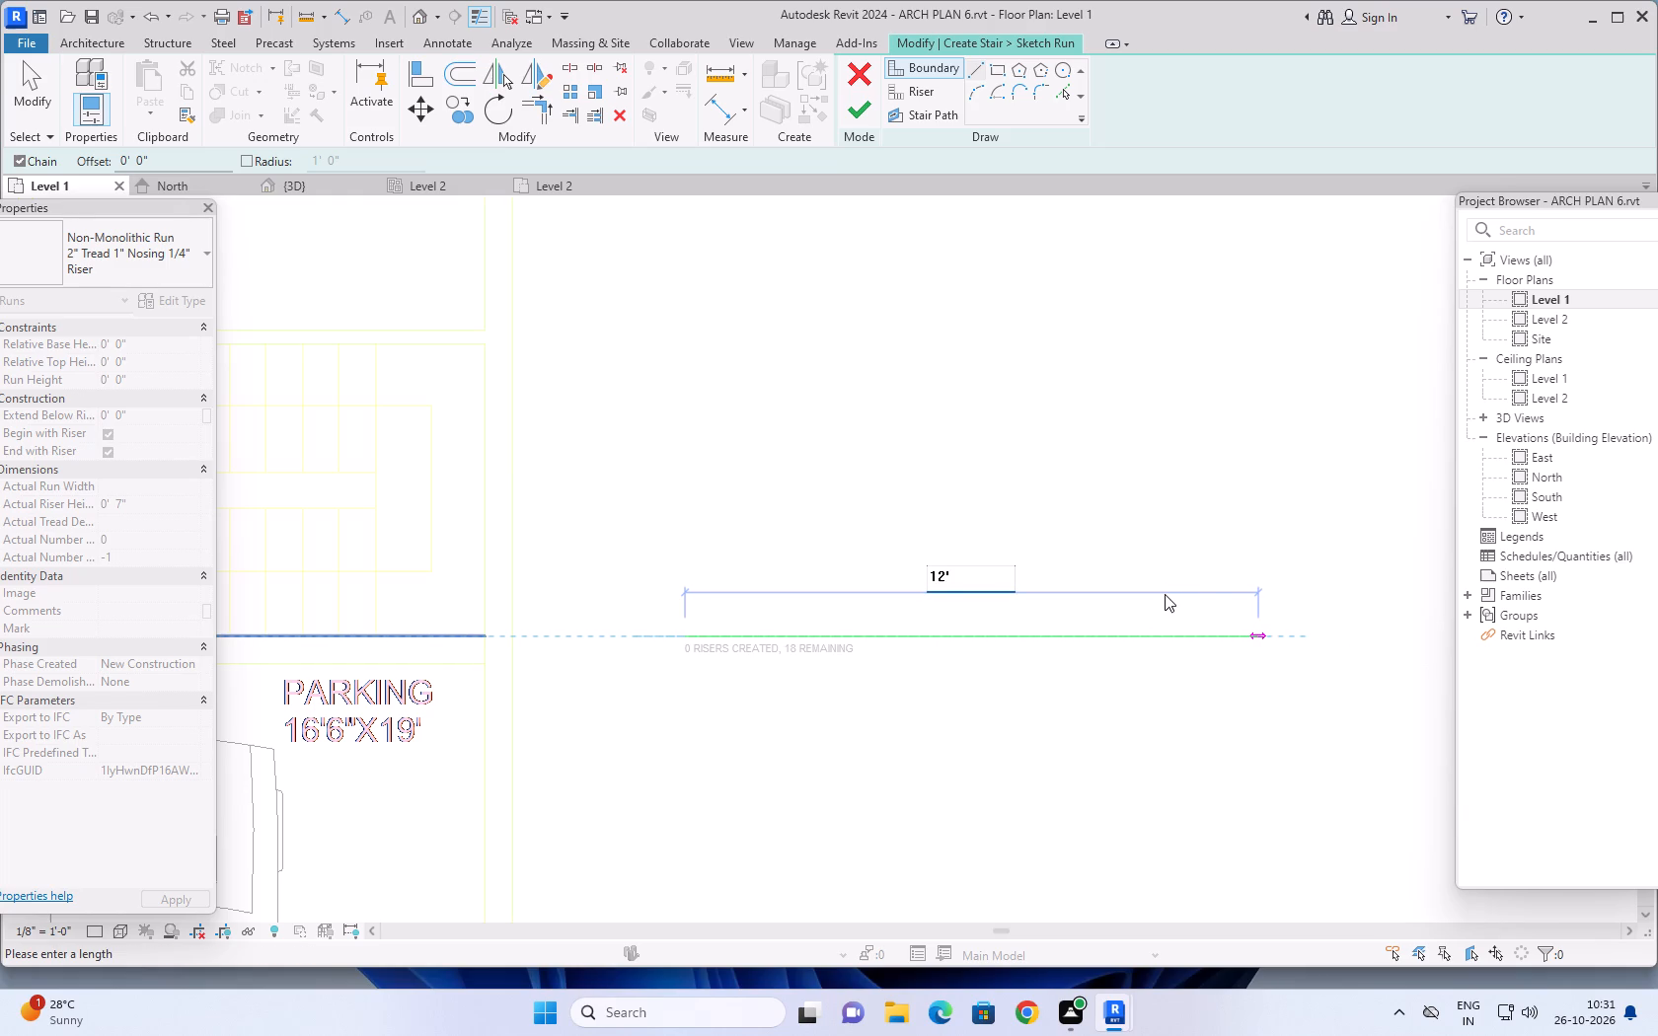
key("Return")
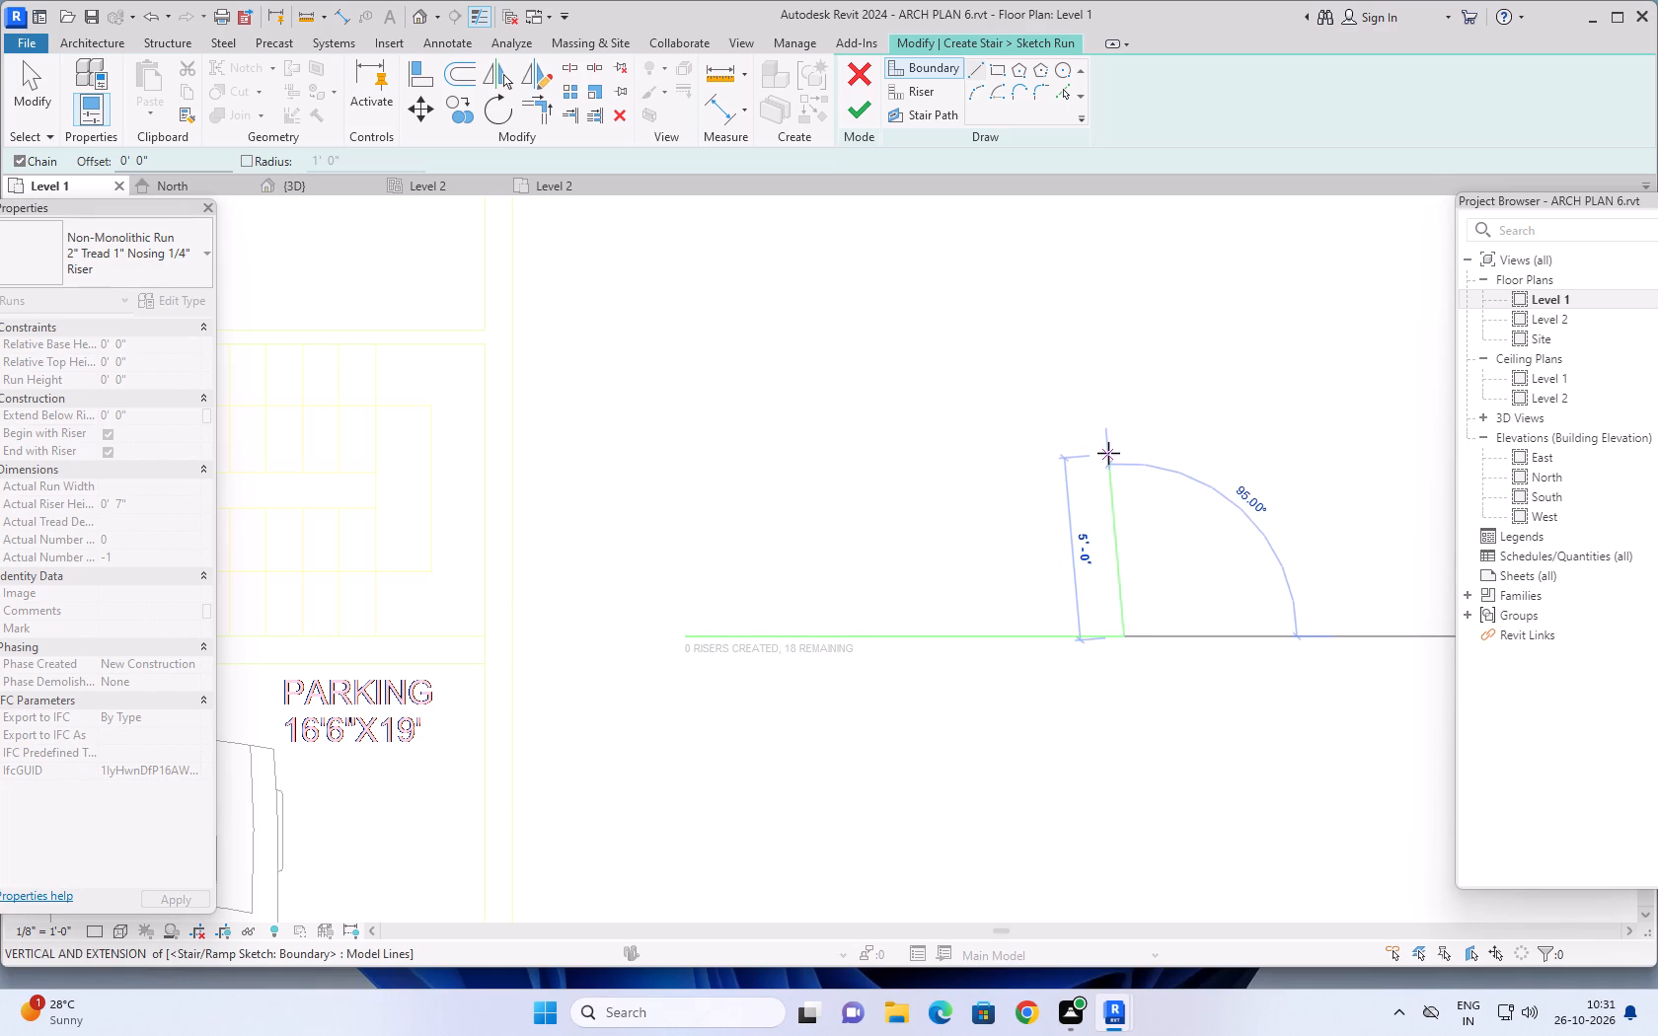
Close the boundary into a 12' by 8' rectangle by adding its east, north and west lines.
type("8'")
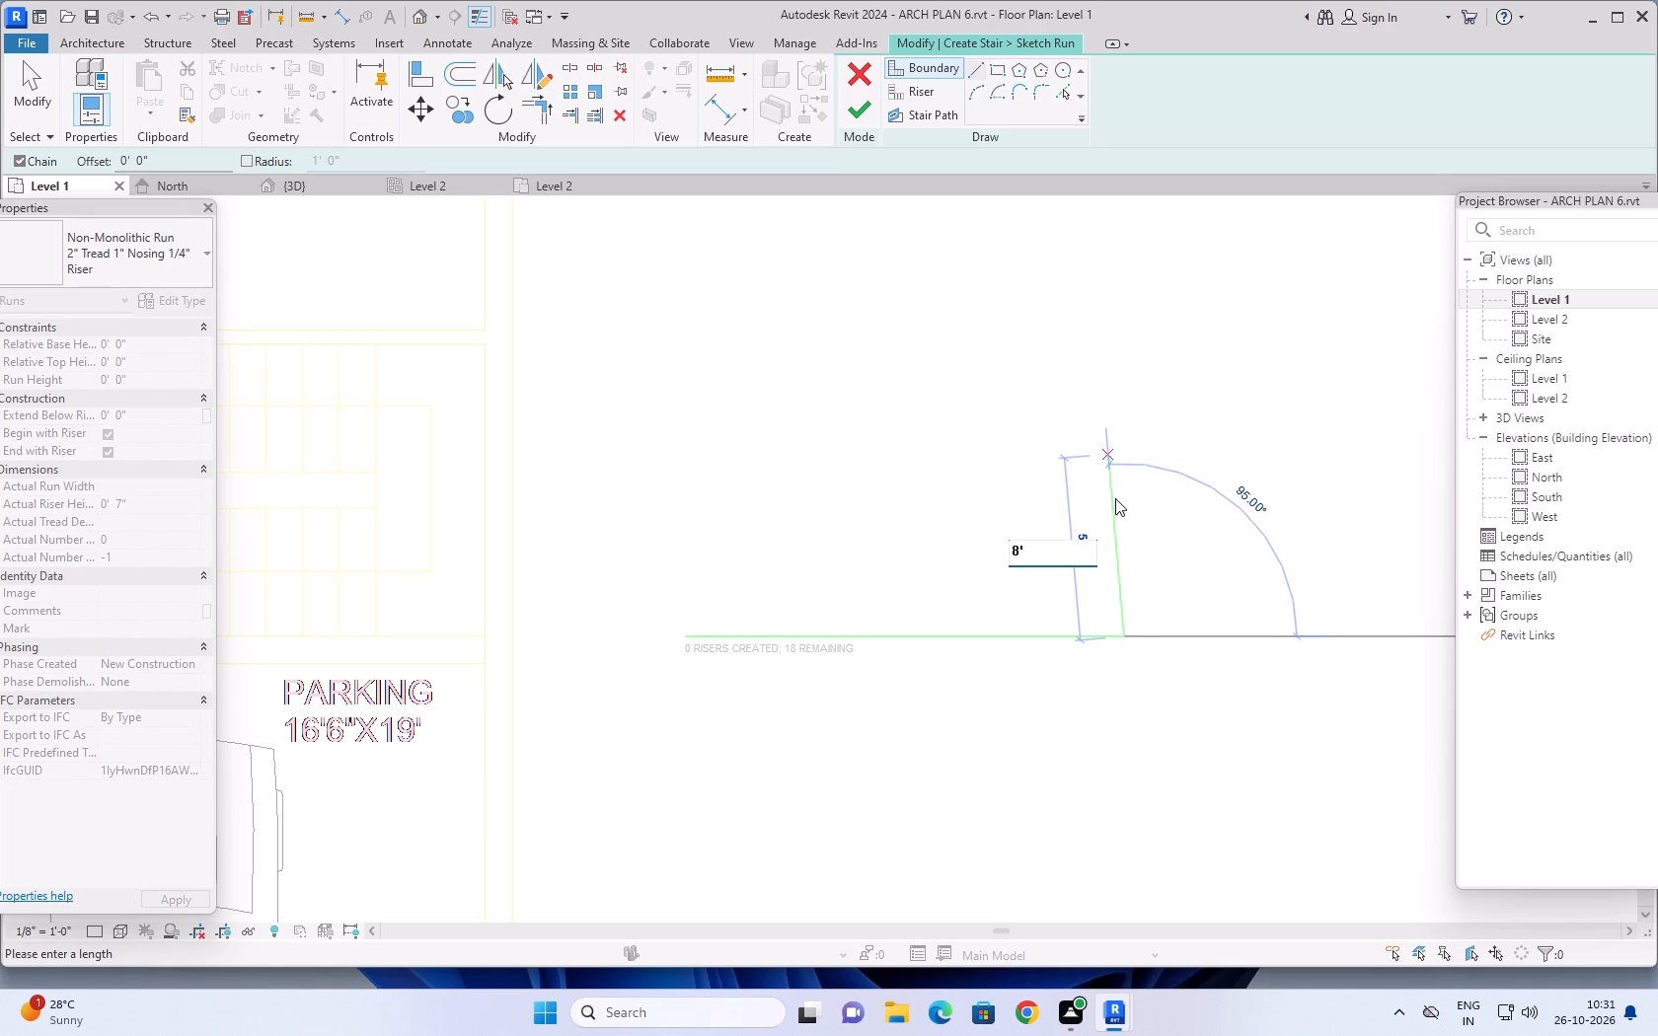
key("Escape")
key("space")
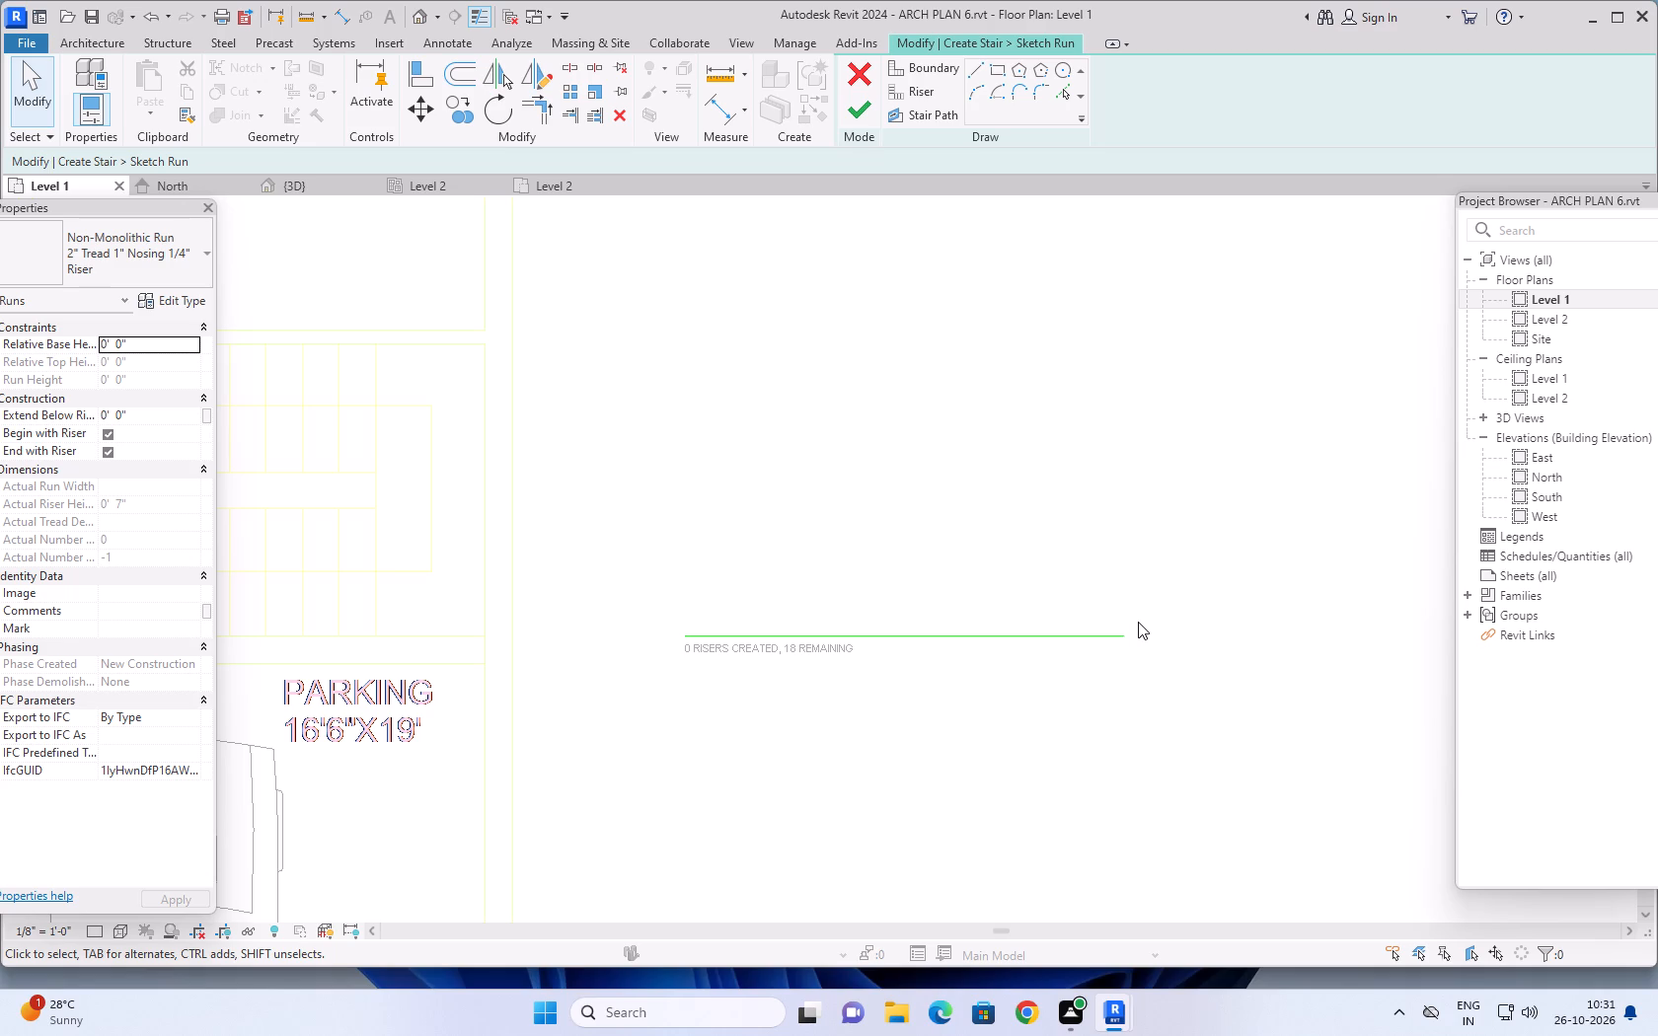
left_click(972, 72)
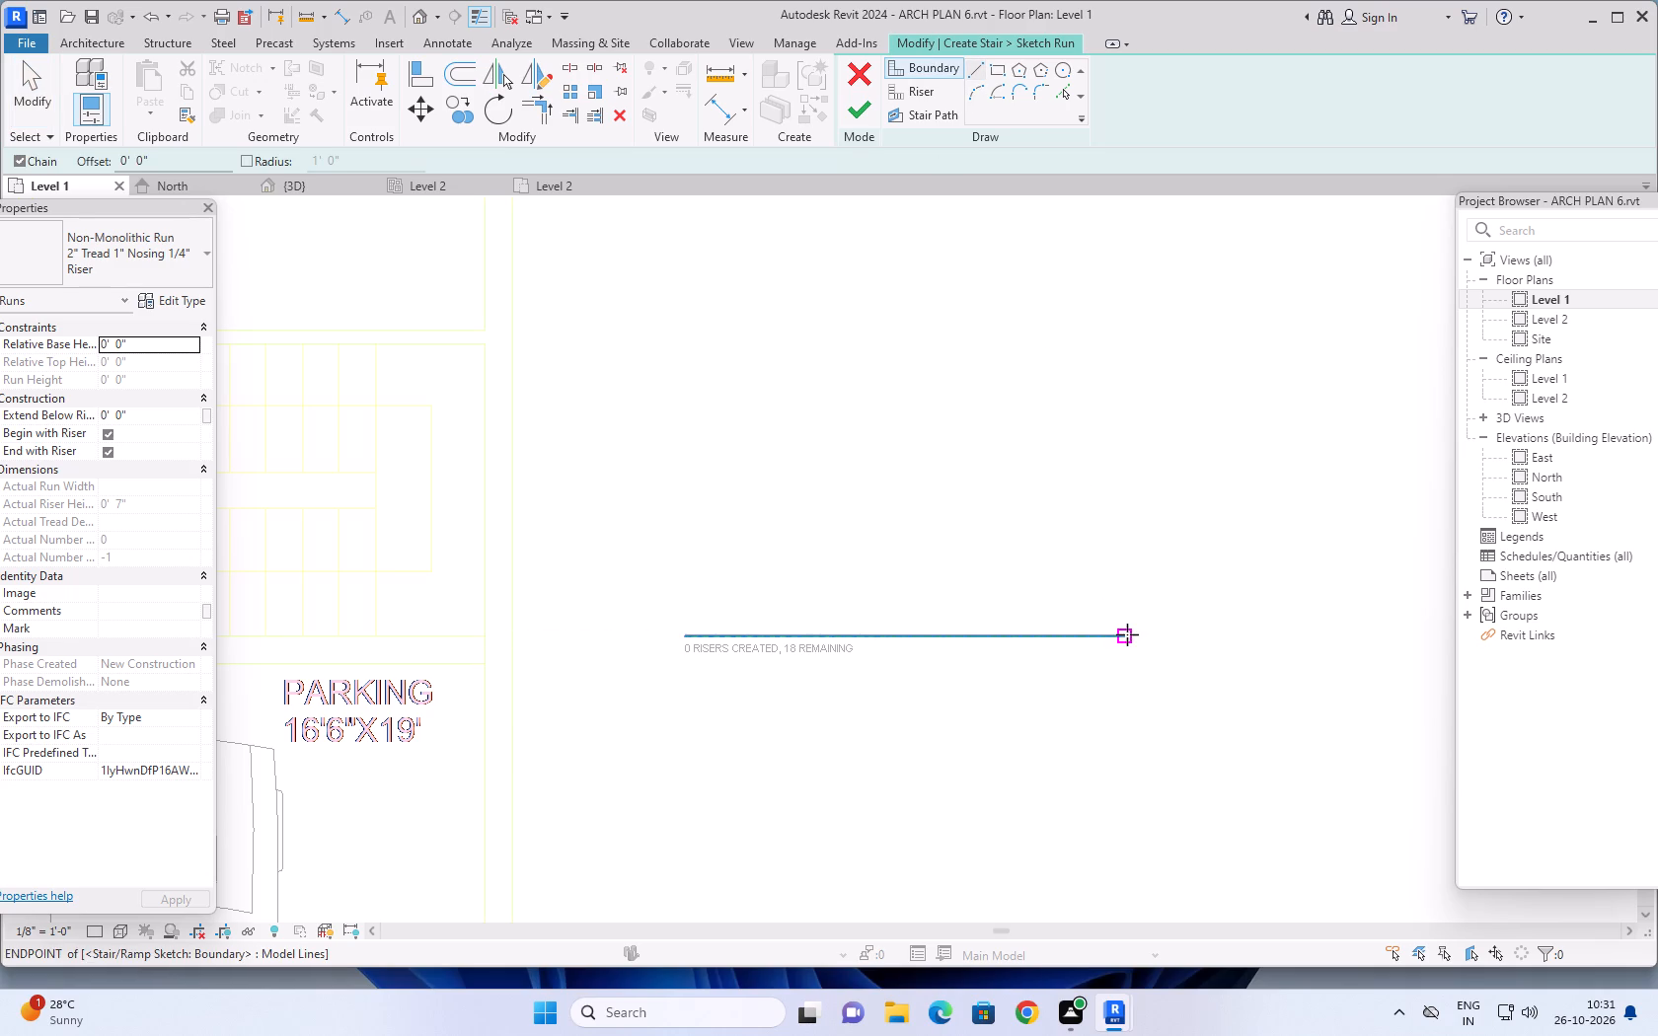
left_click(1127, 634)
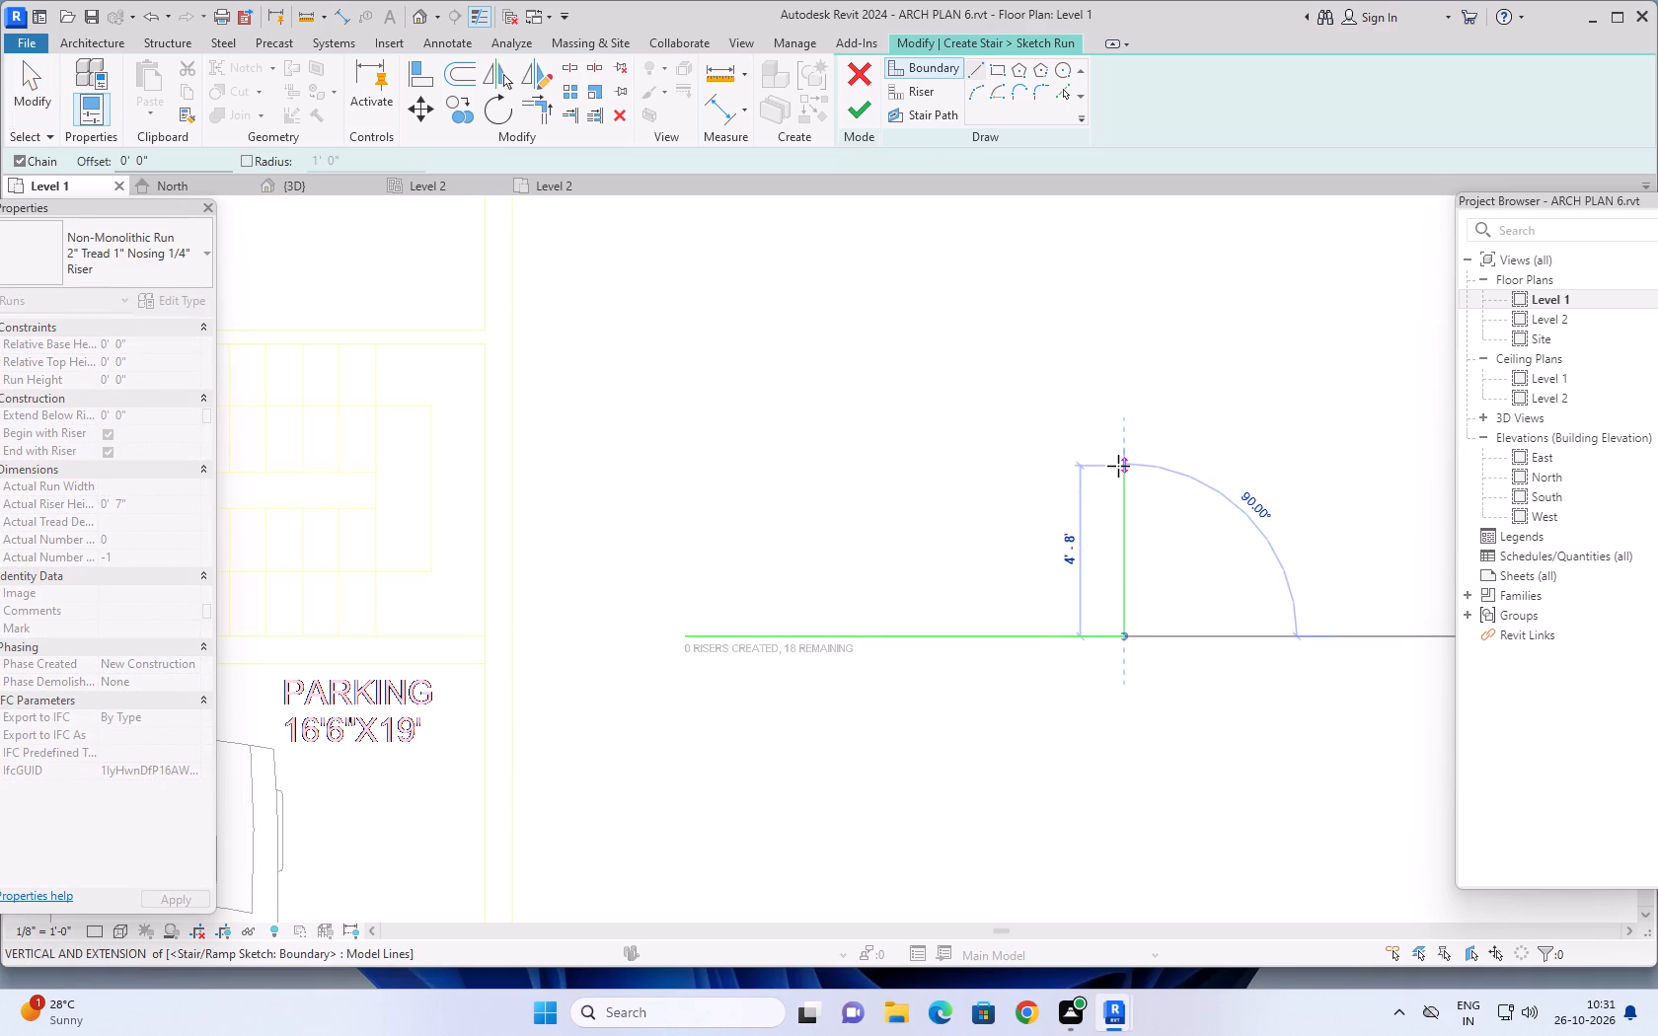
type("8'")
key("Return")
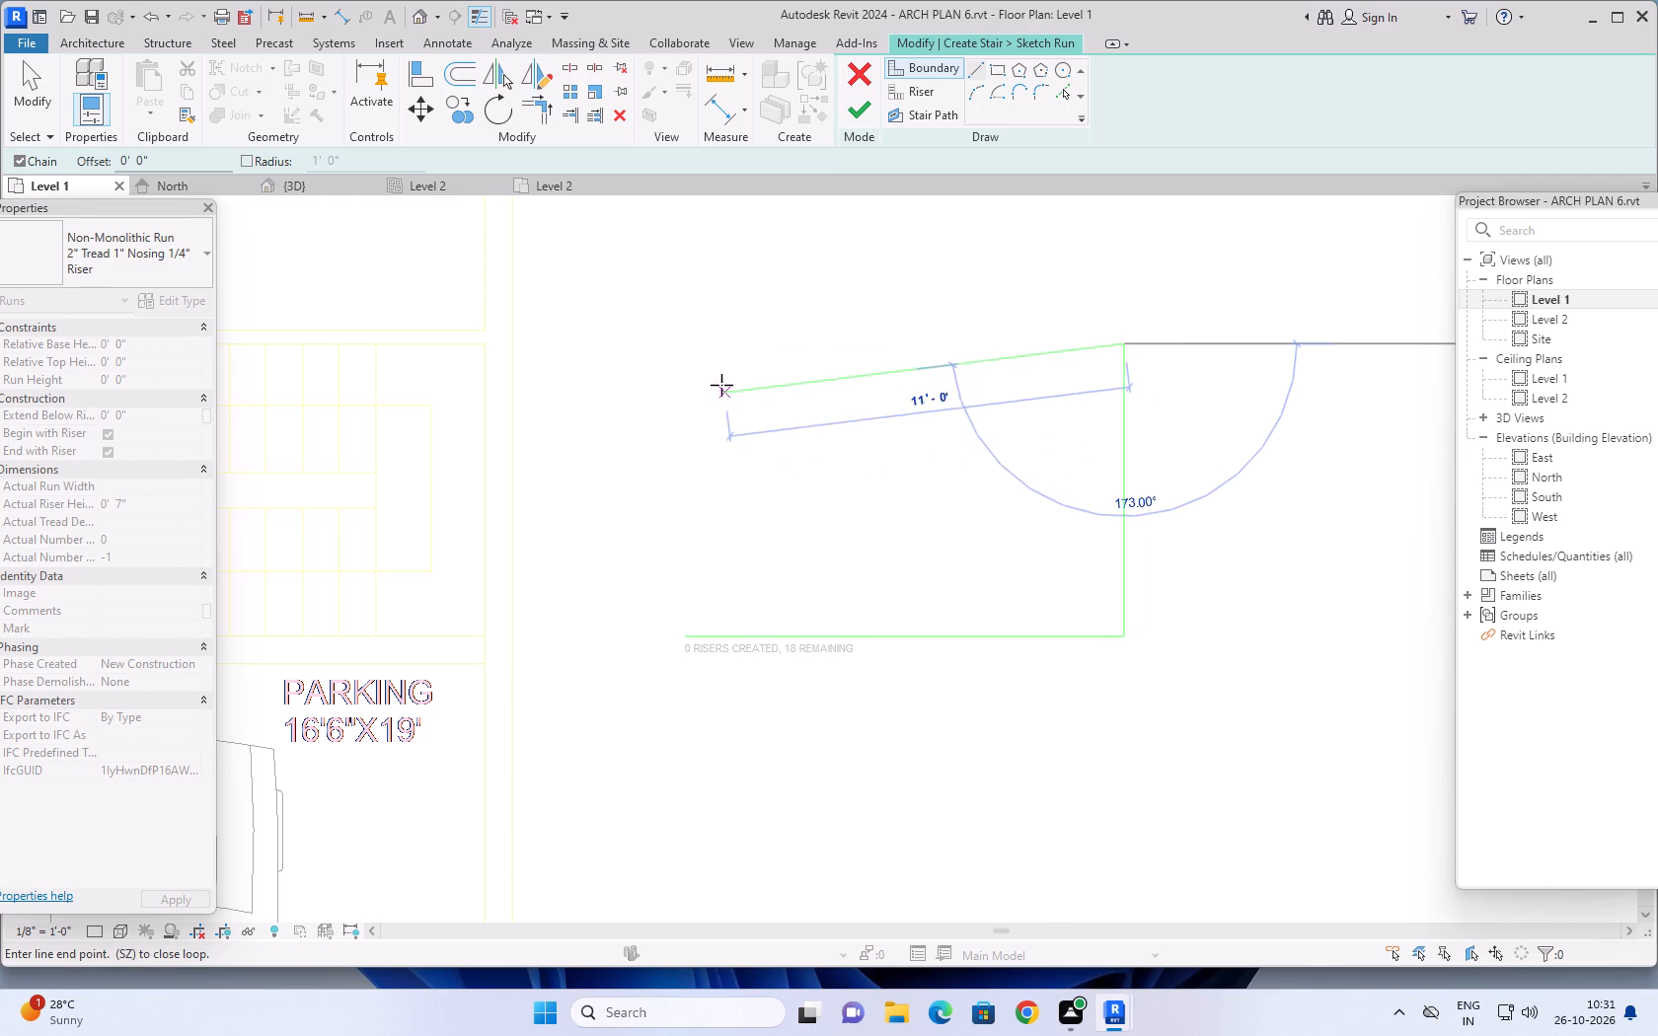
left_click(687, 348)
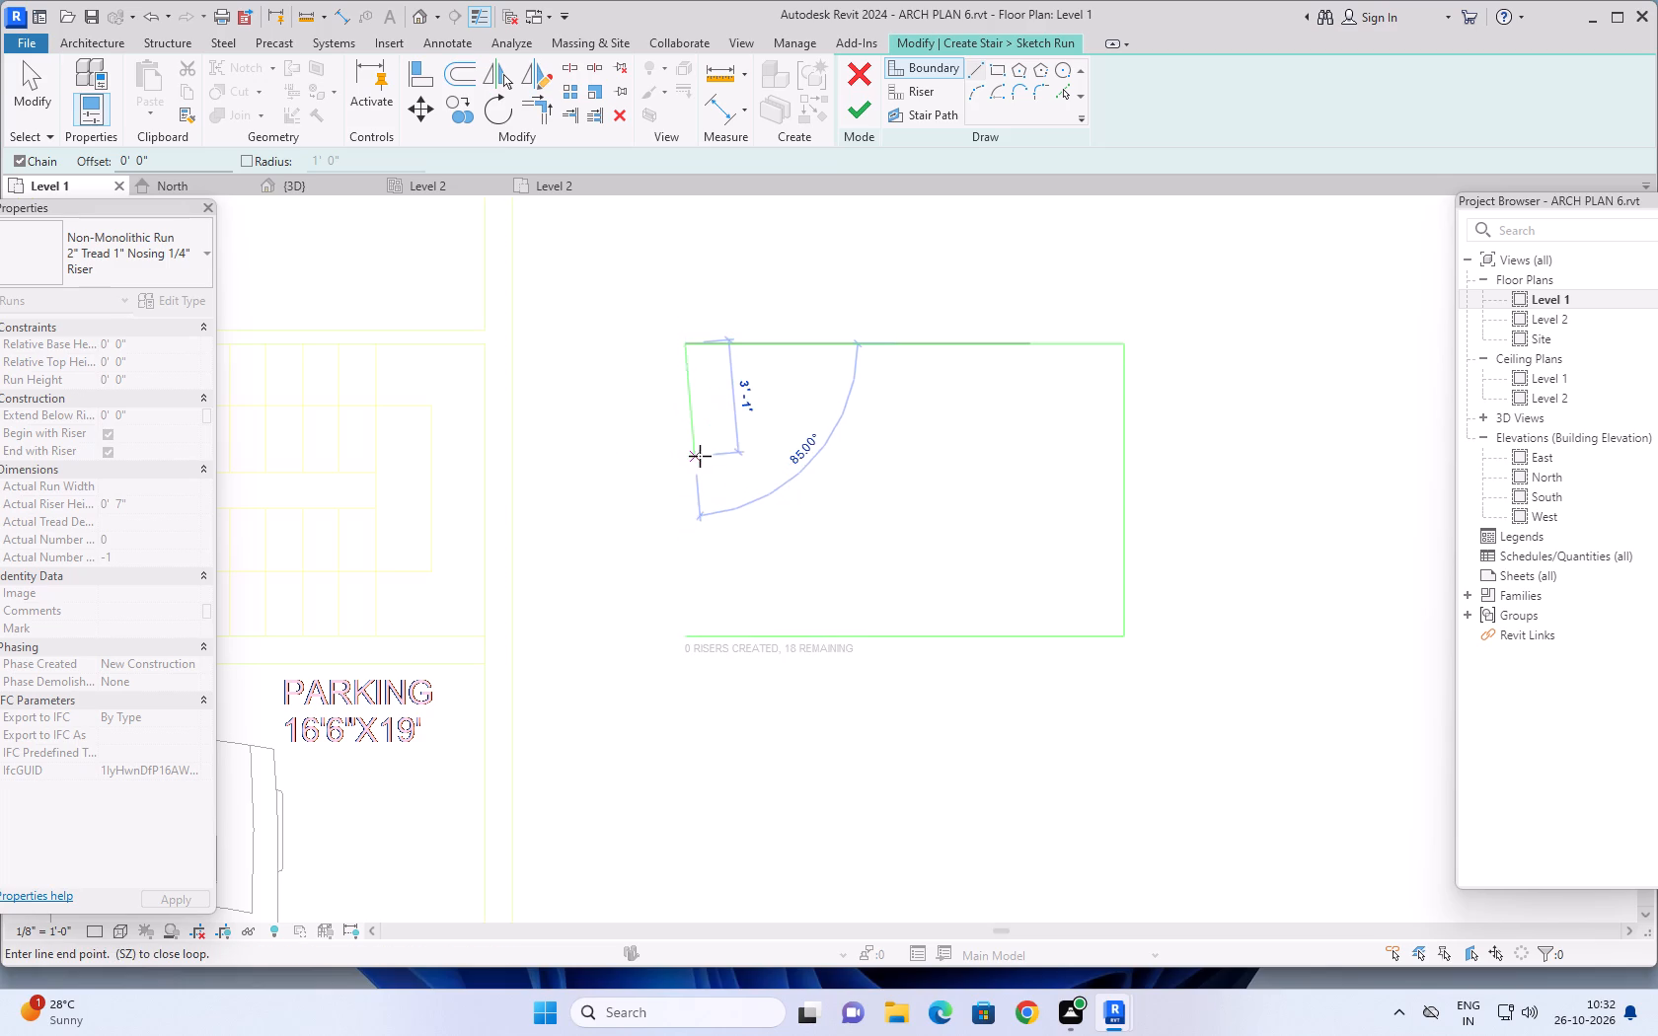
left_click(686, 636)
key("Escape")
scroll(739, 750, "down", 2)
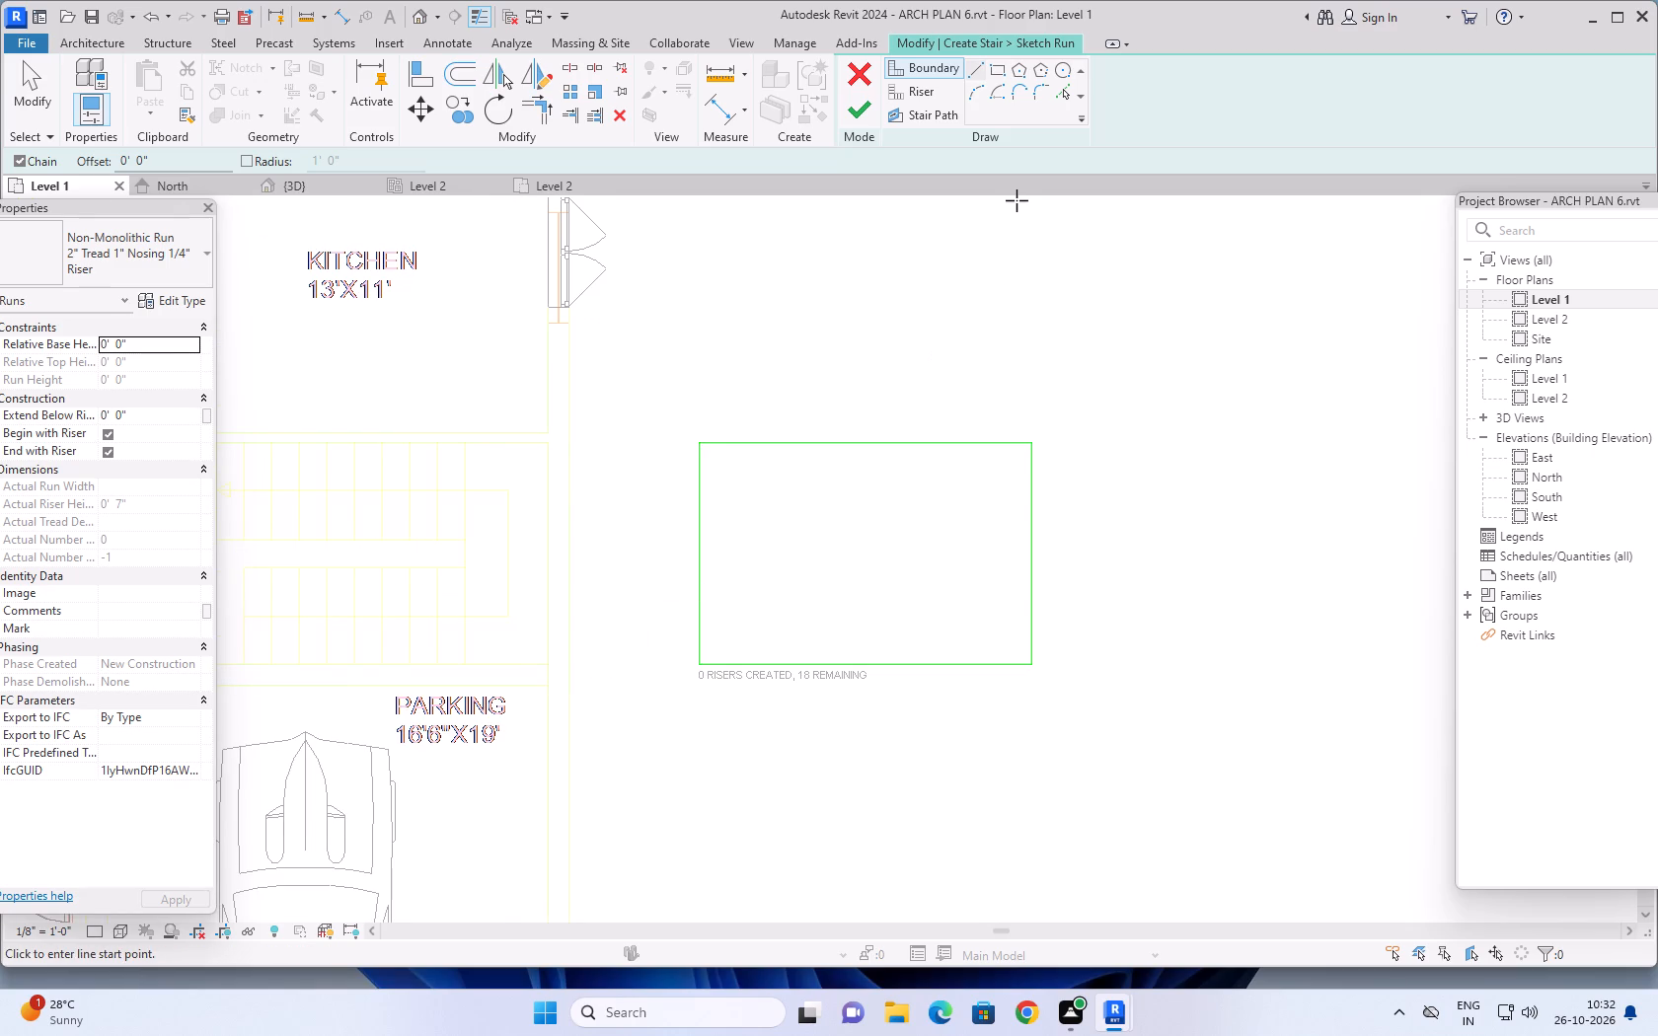
Add two inner boundary lines by picking the rectangle's south and north edges with a 3' 6" offset inward.
left_click(1057, 89)
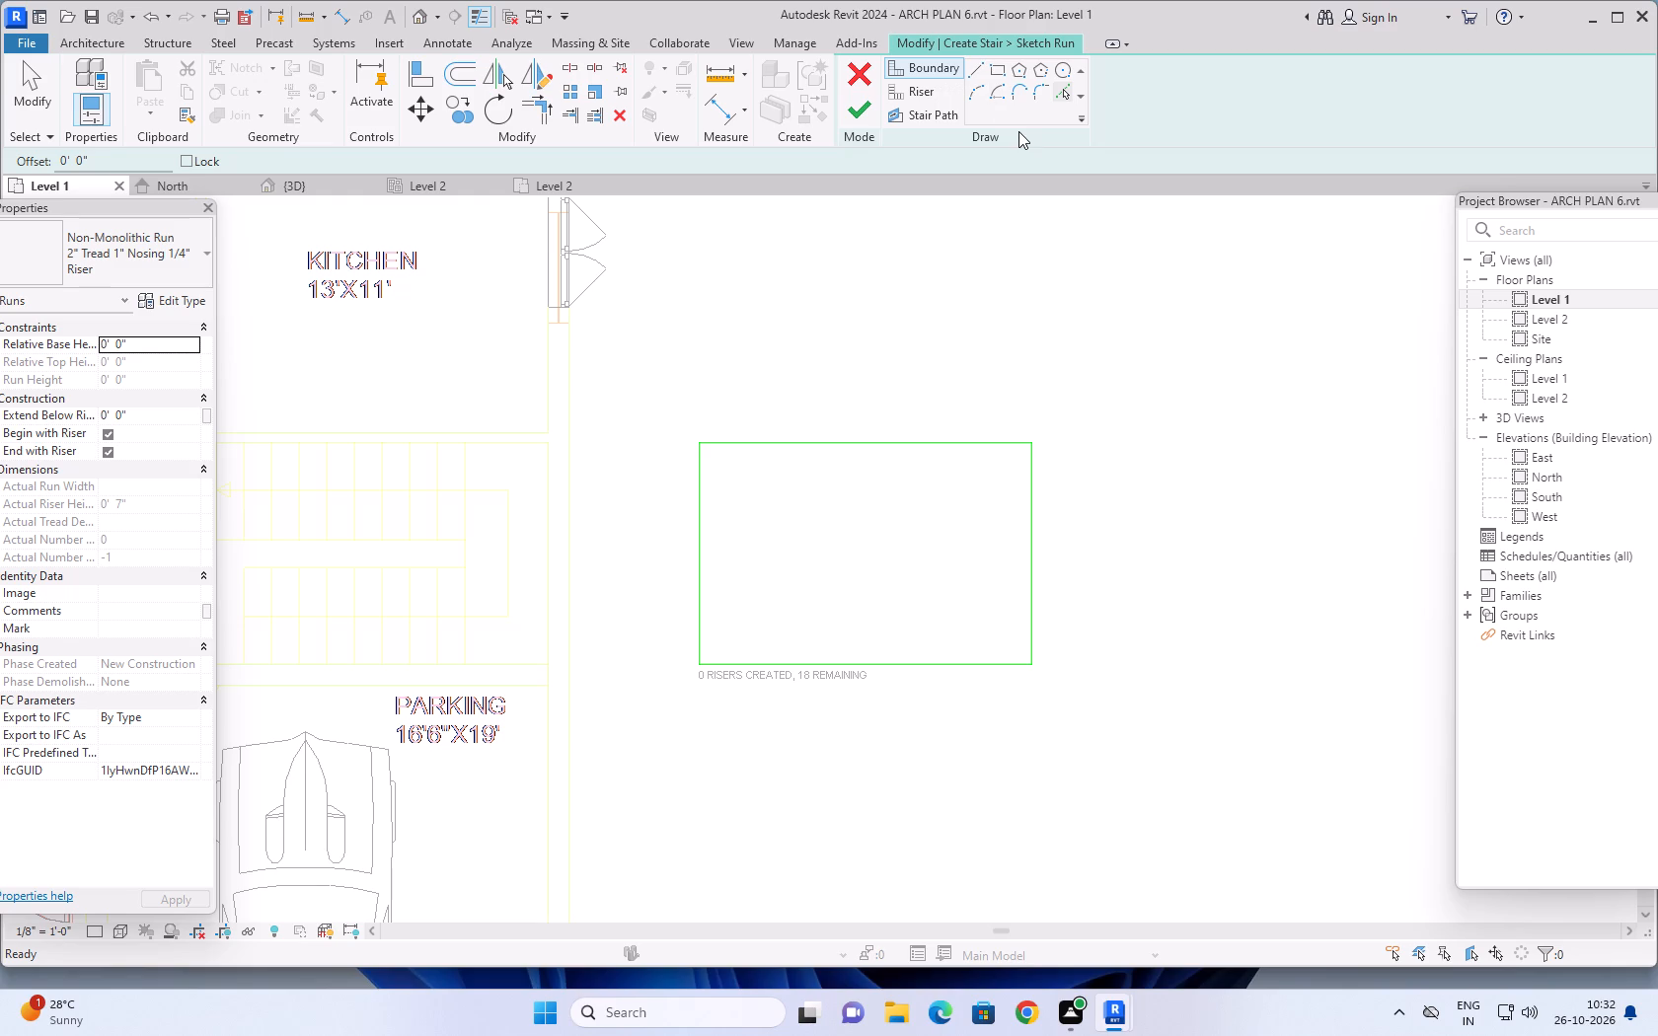
left_click(141, 156)
key("BackSpace")
key("BackSpace")
key("BackSpace")
key("BackSpace")
key("BackSpace")
key("BackSpace")
key("BackSpace")
key("BackSpace")
key("BackSpace")
key("BackSpace")
key("BackSpace")
key("BackSpace")
type("3.5'")
key("Return")
left_click(912, 660)
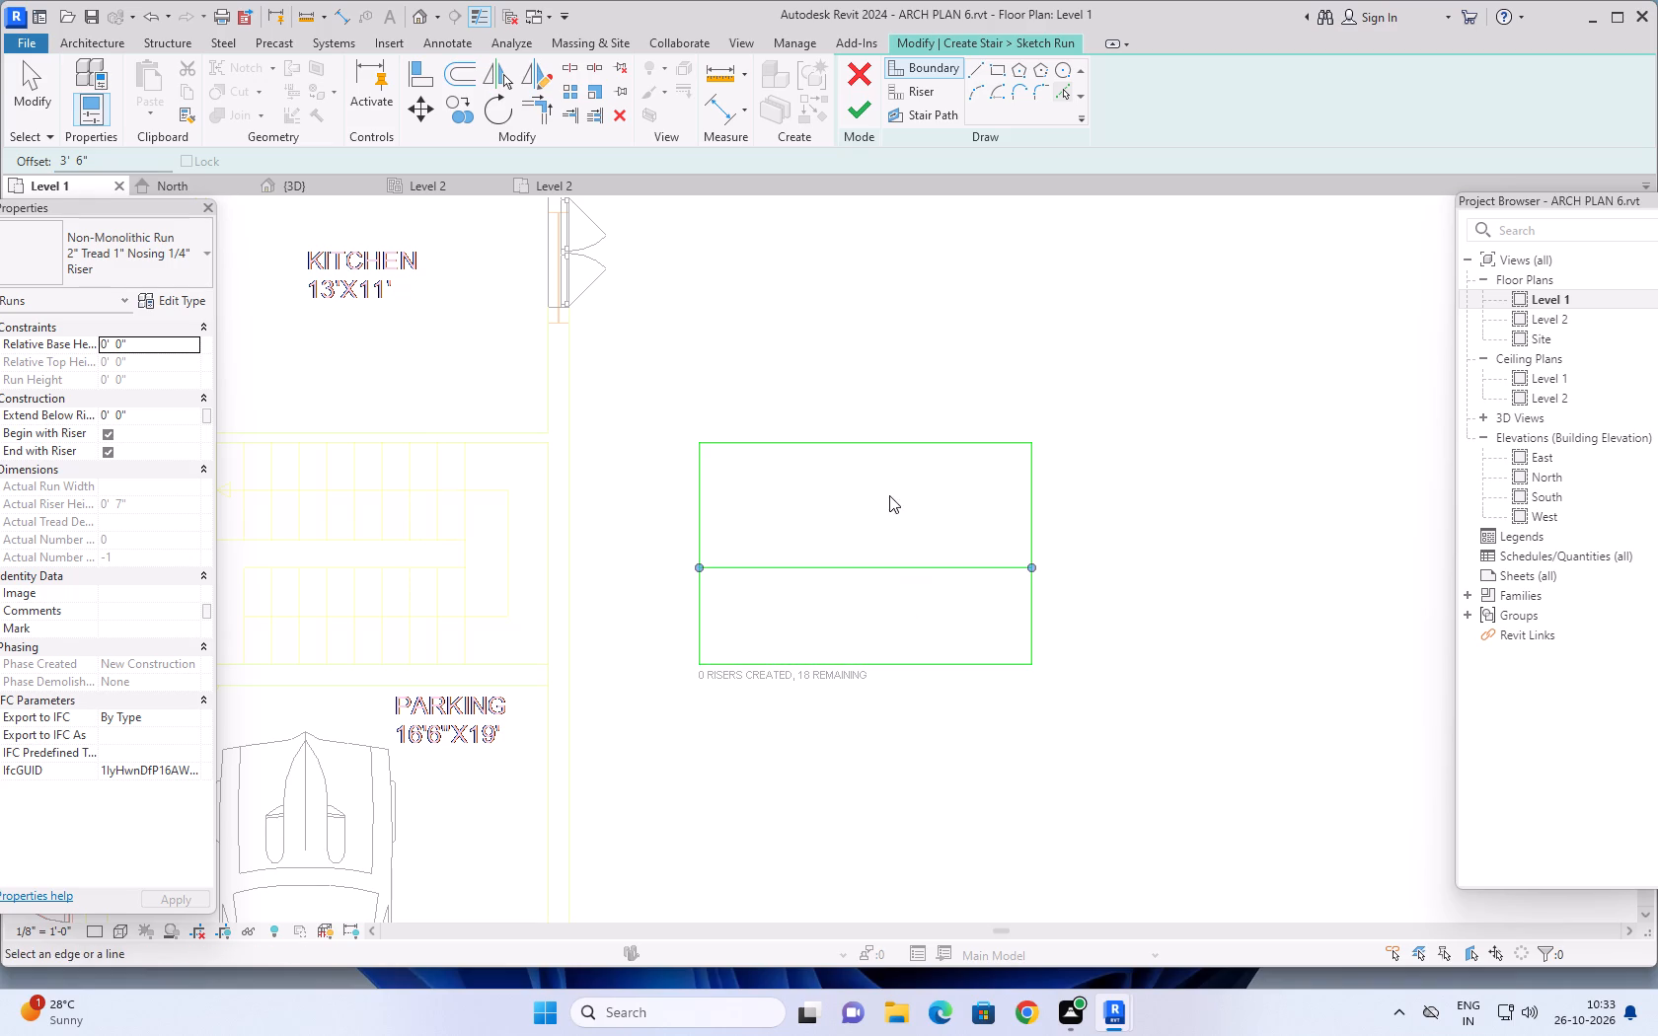
left_click(898, 447)
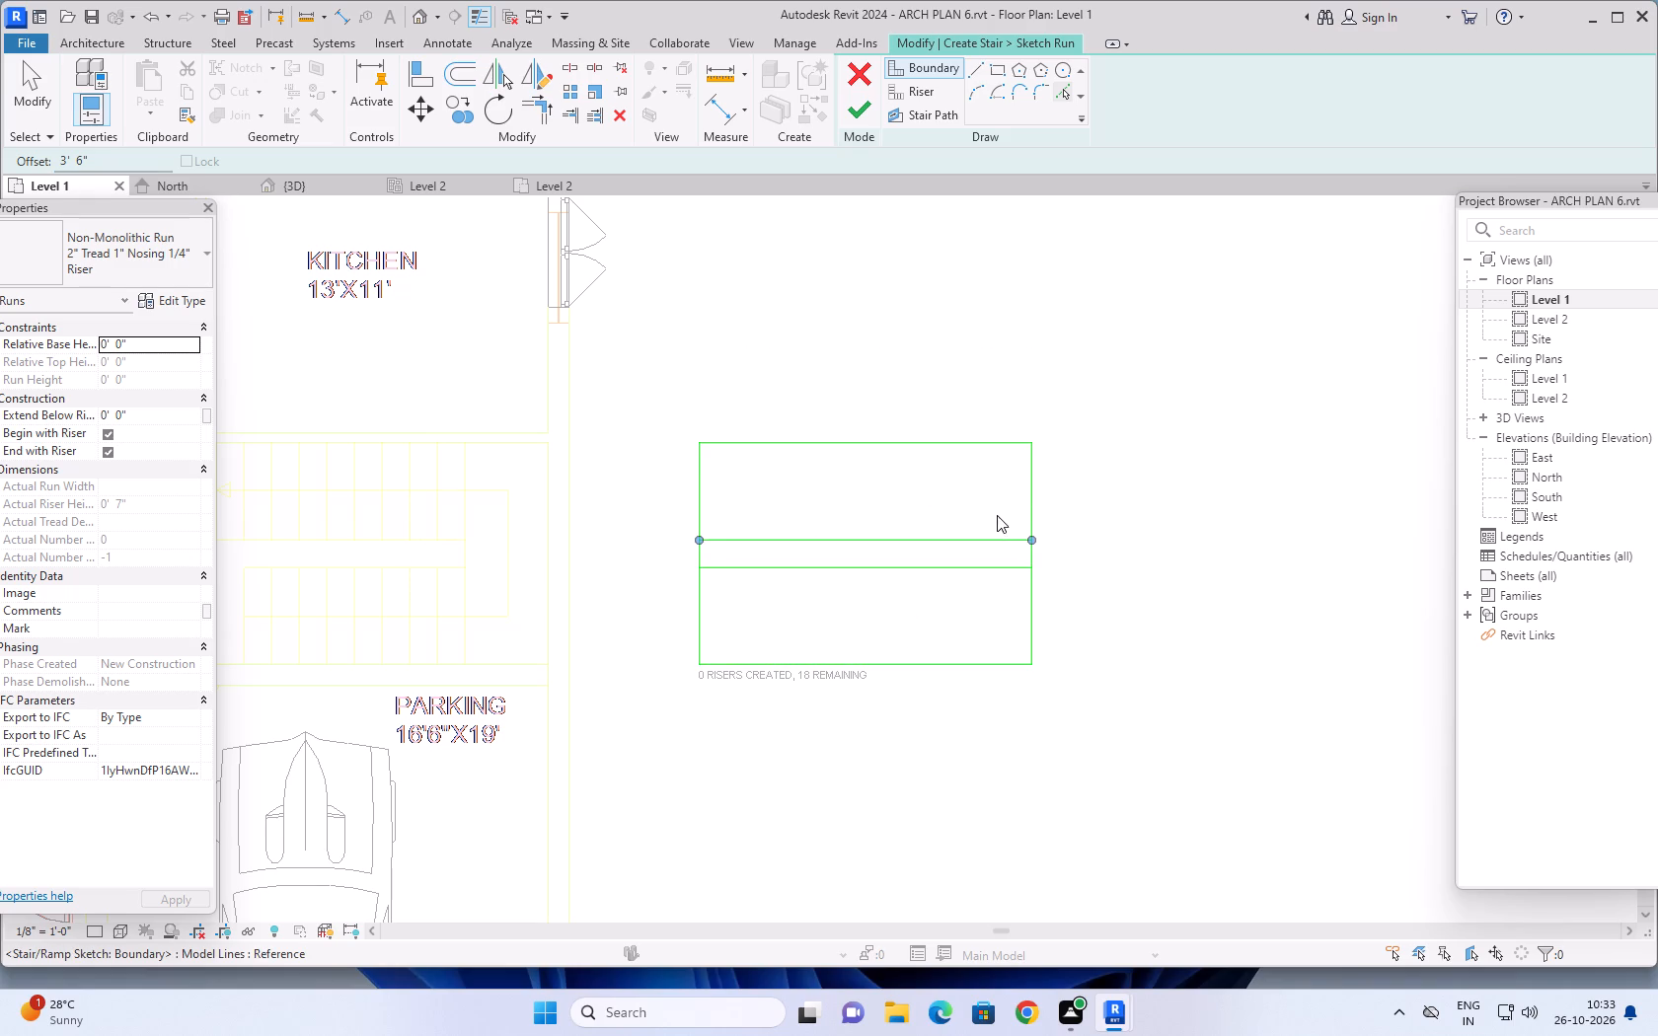
Add a vertical boundary line offset 3' inward from the rectangle's east edge.
left_click(105, 161)
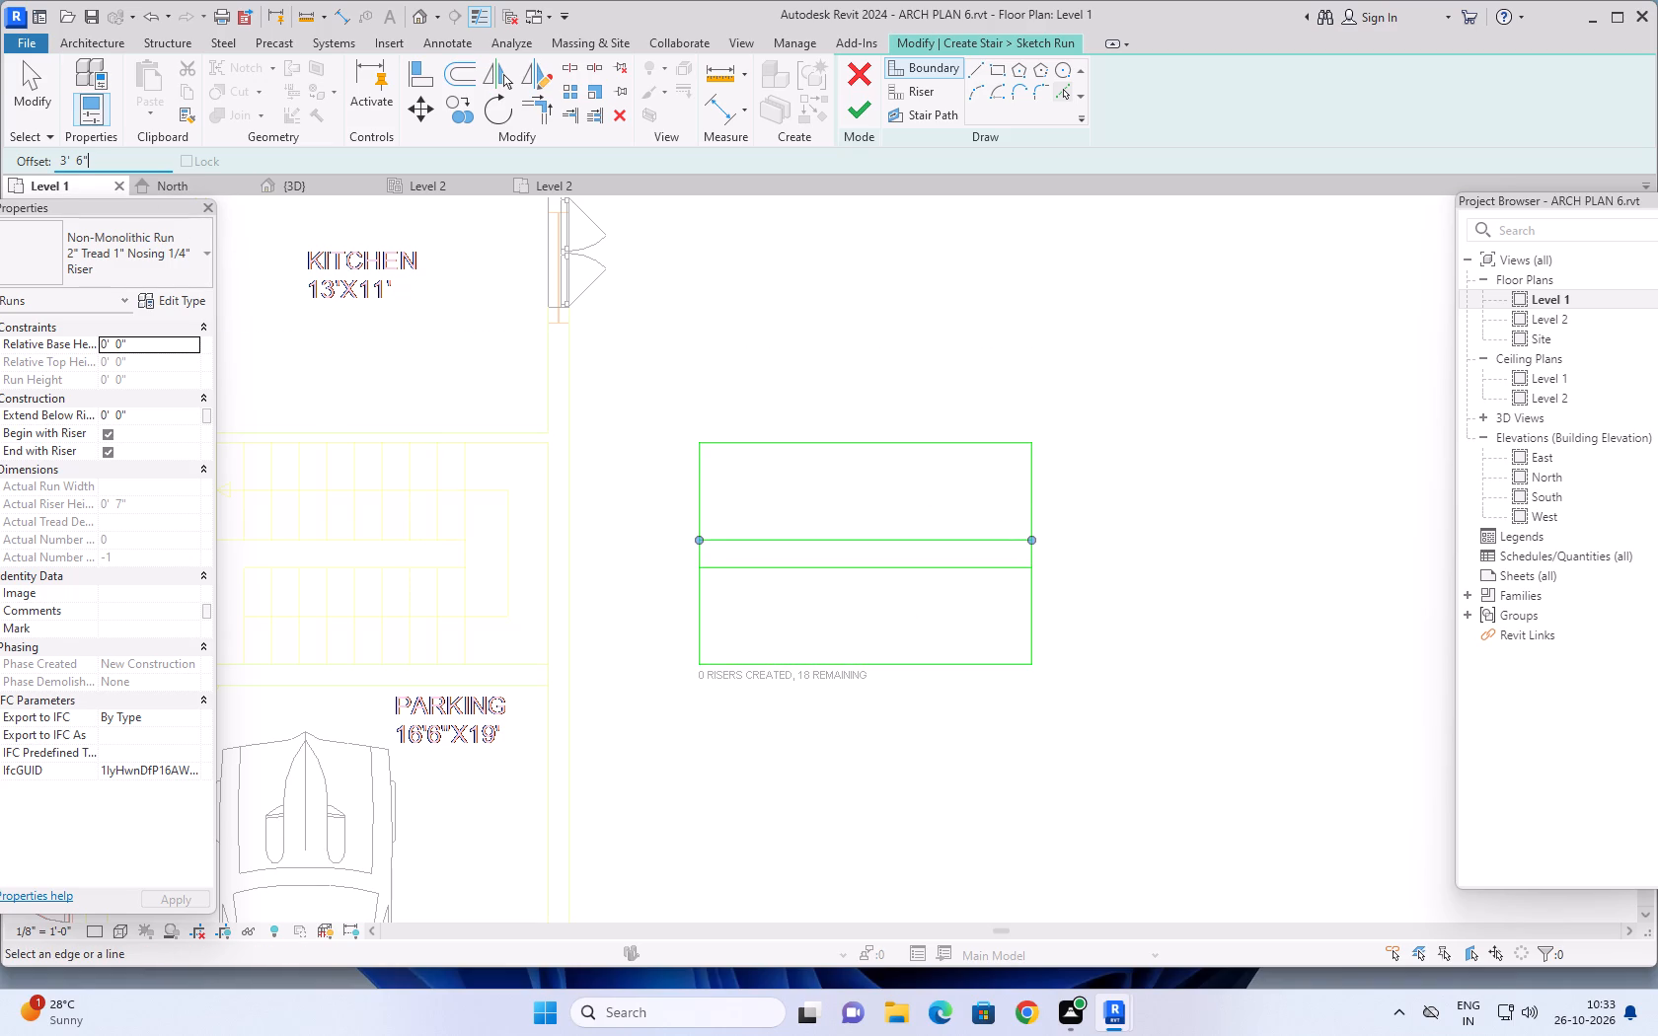
key("BackSpace")
key("BackSpace")
key("BackSpace")
key("BackSpace")
key("BackSpace")
key("BackSpace")
key("BackSpace")
key("BackSpace")
key("BackSpace")
key("BackSpace")
type("3'")
key("Return")
left_click(1027, 600)
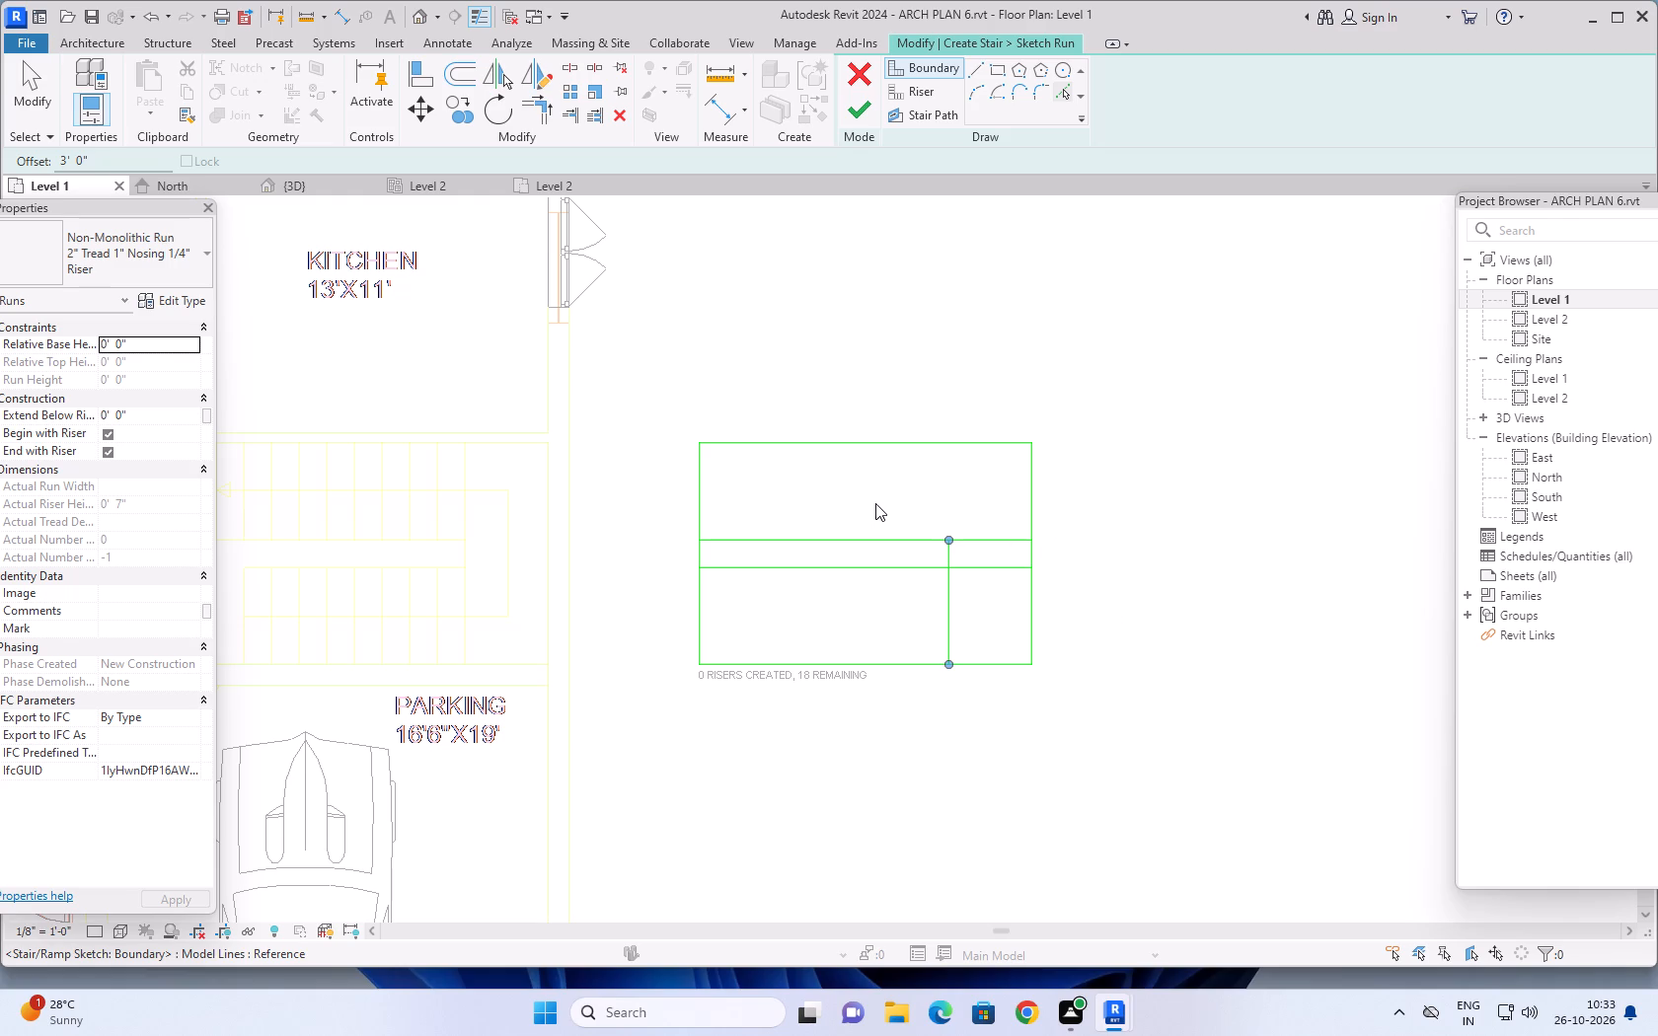
key("Escape")
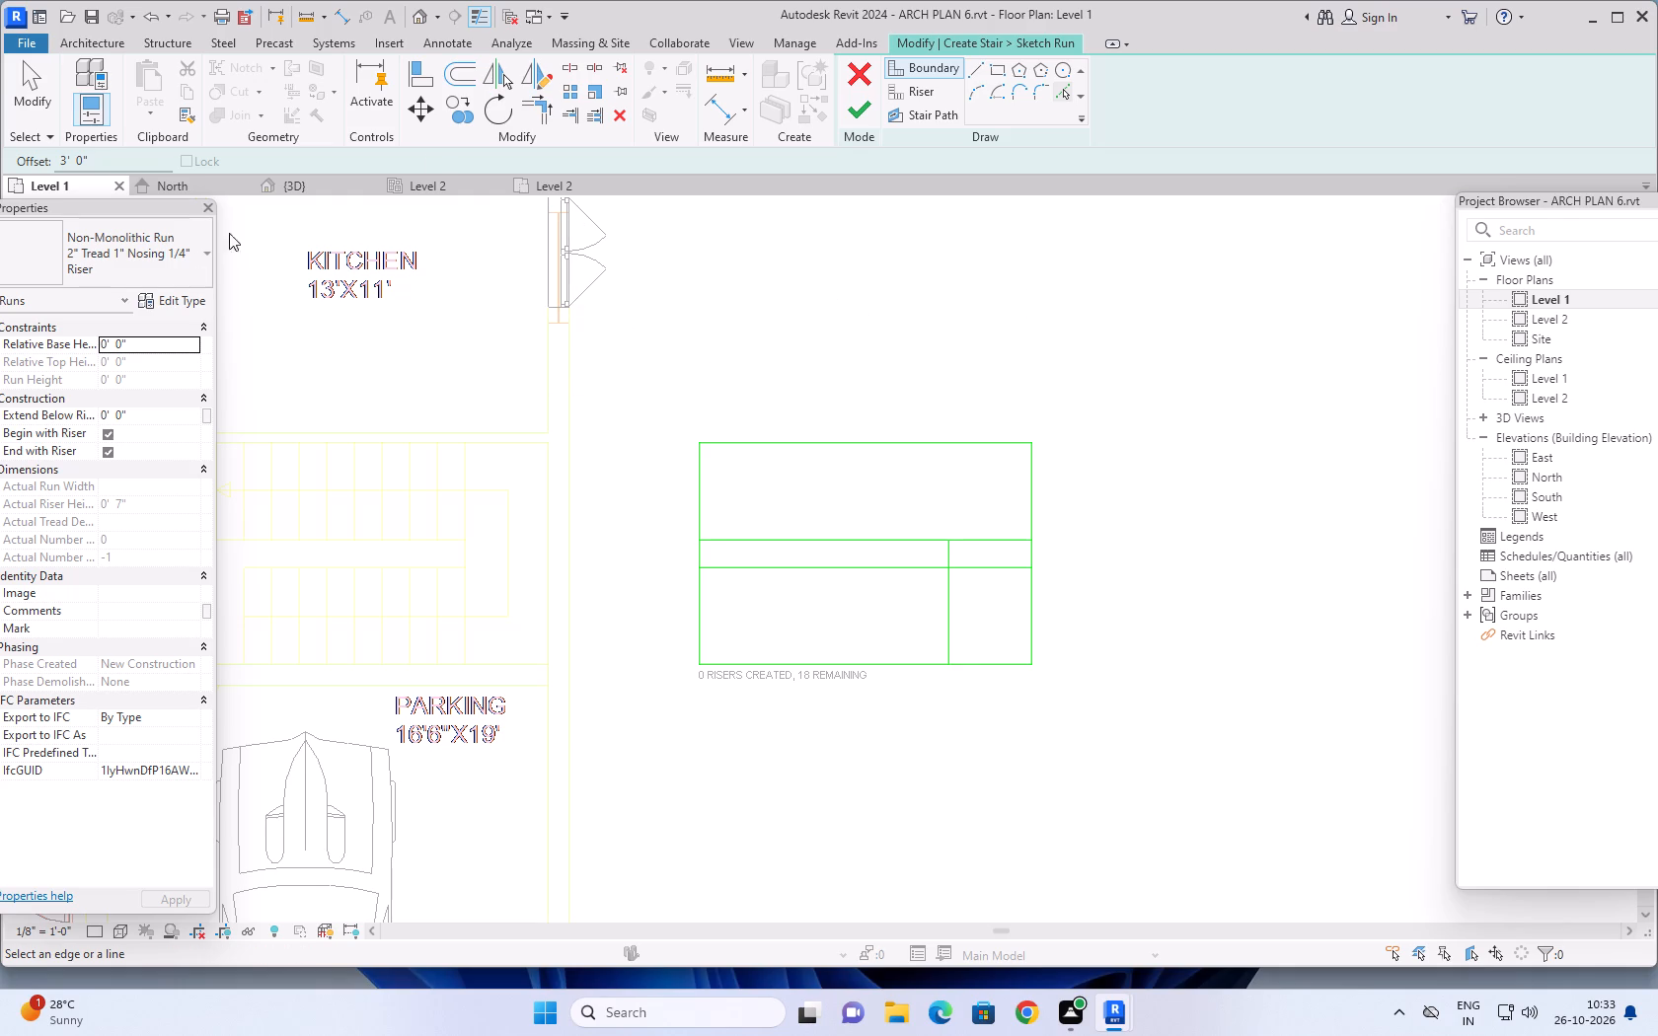
Trim the southern inner boundary line and the vertical boundary line to a corner, keeping the south flight's outline.
left_click(533, 106)
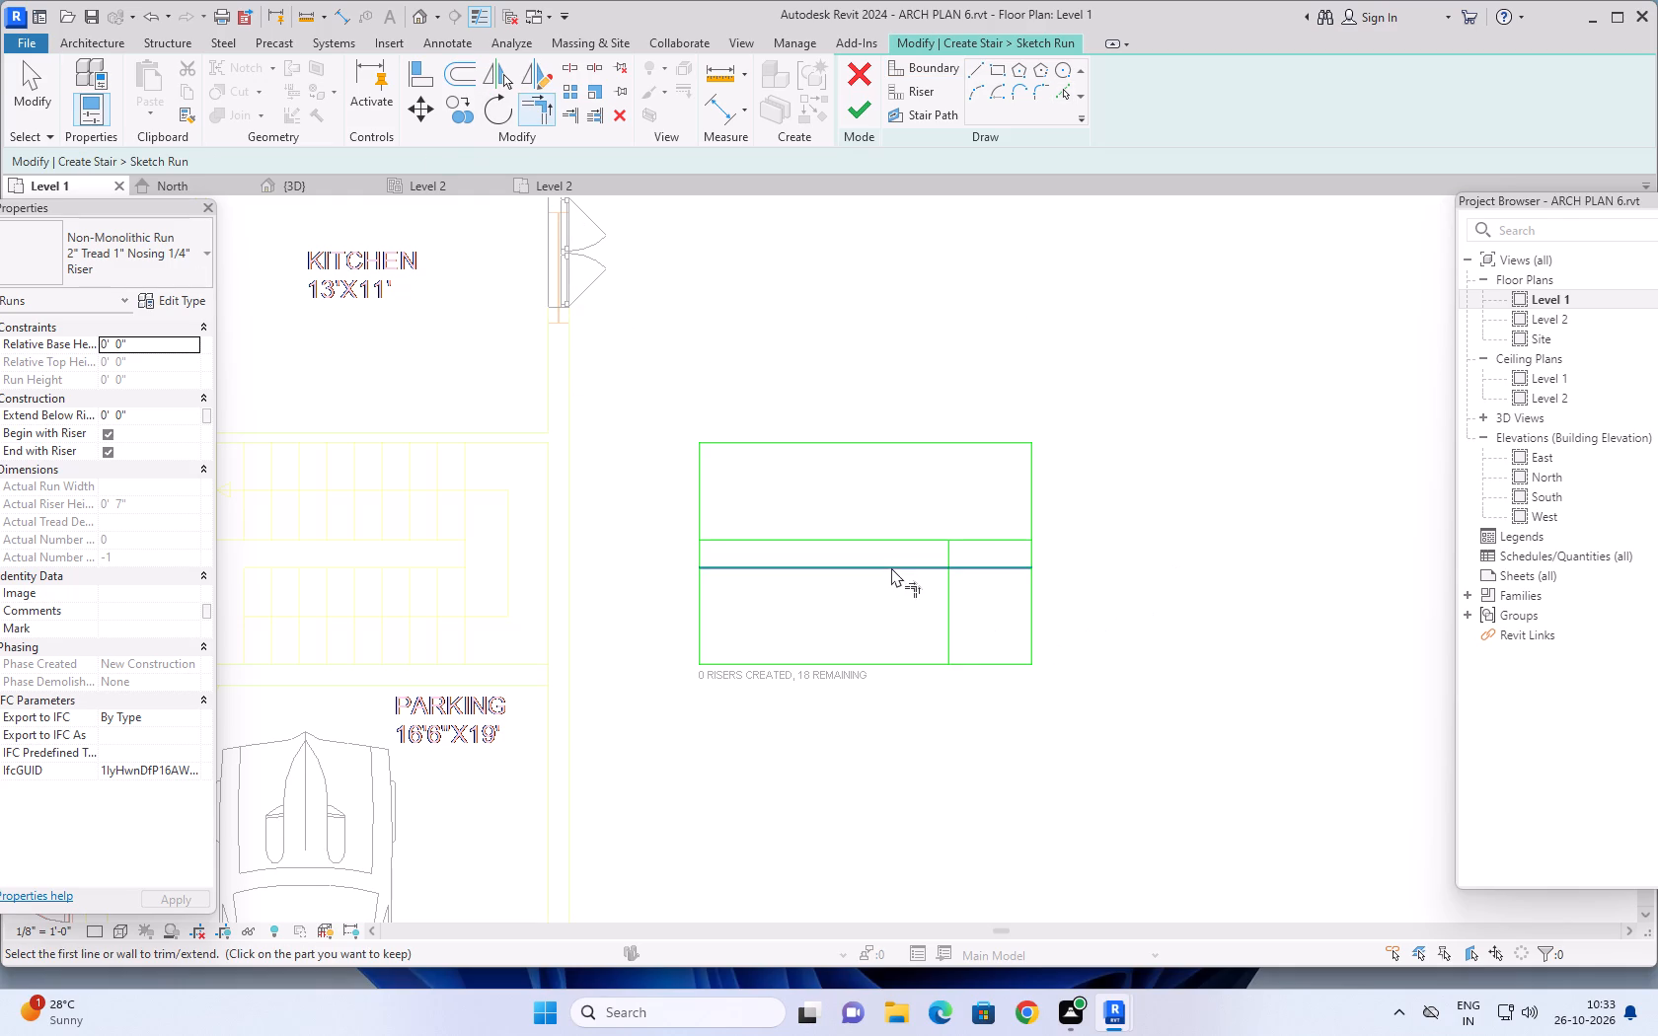
left_click(891, 567)
left_click(945, 588)
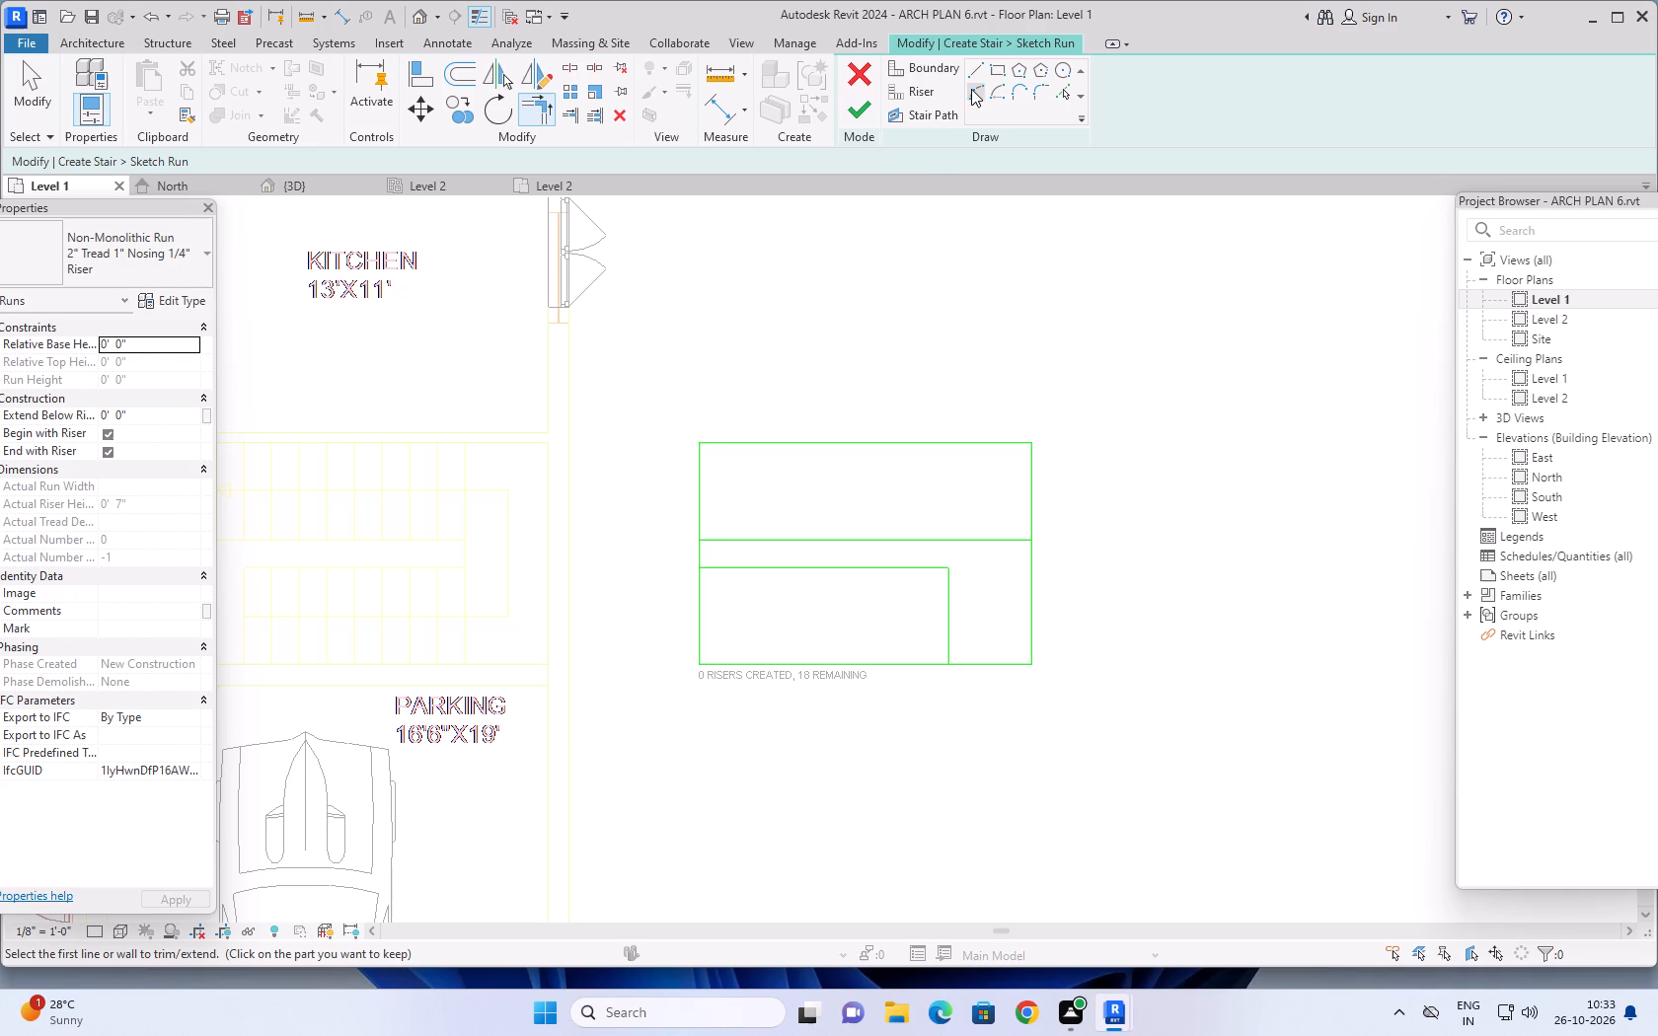
Draw a 3'-6" vertical boundary line from the northern inner line to the north edge, in line with the south flight's vertical.
left_click(938, 69)
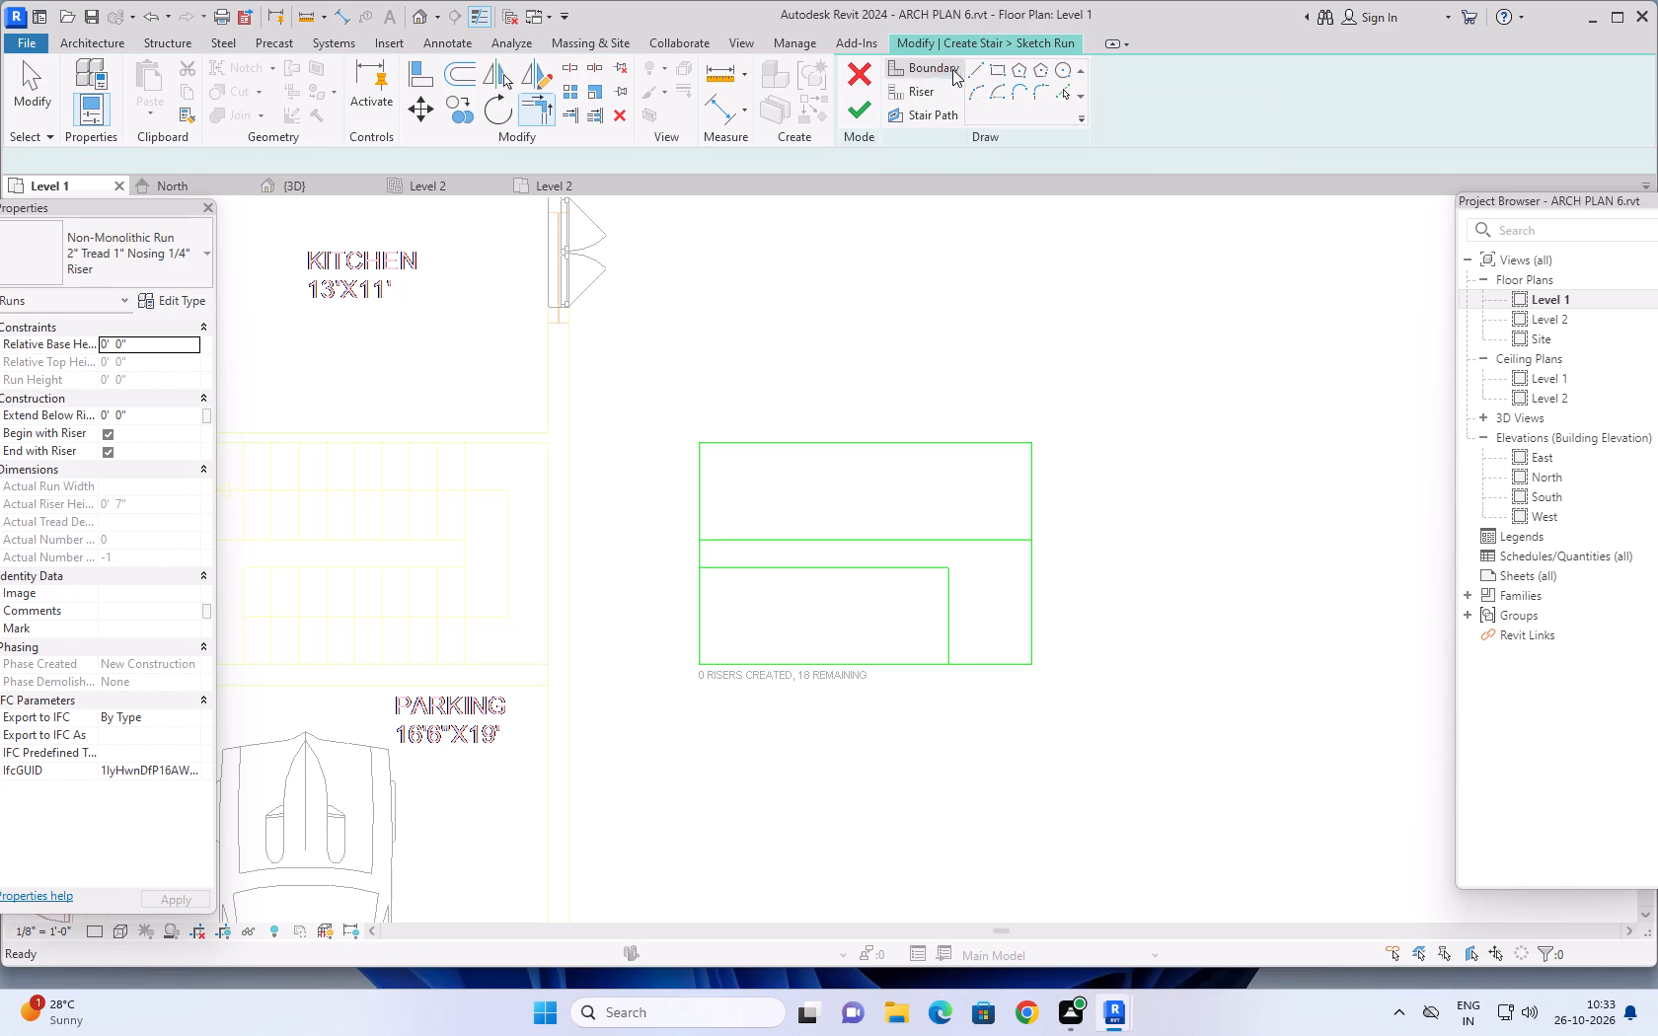
left_click(973, 69)
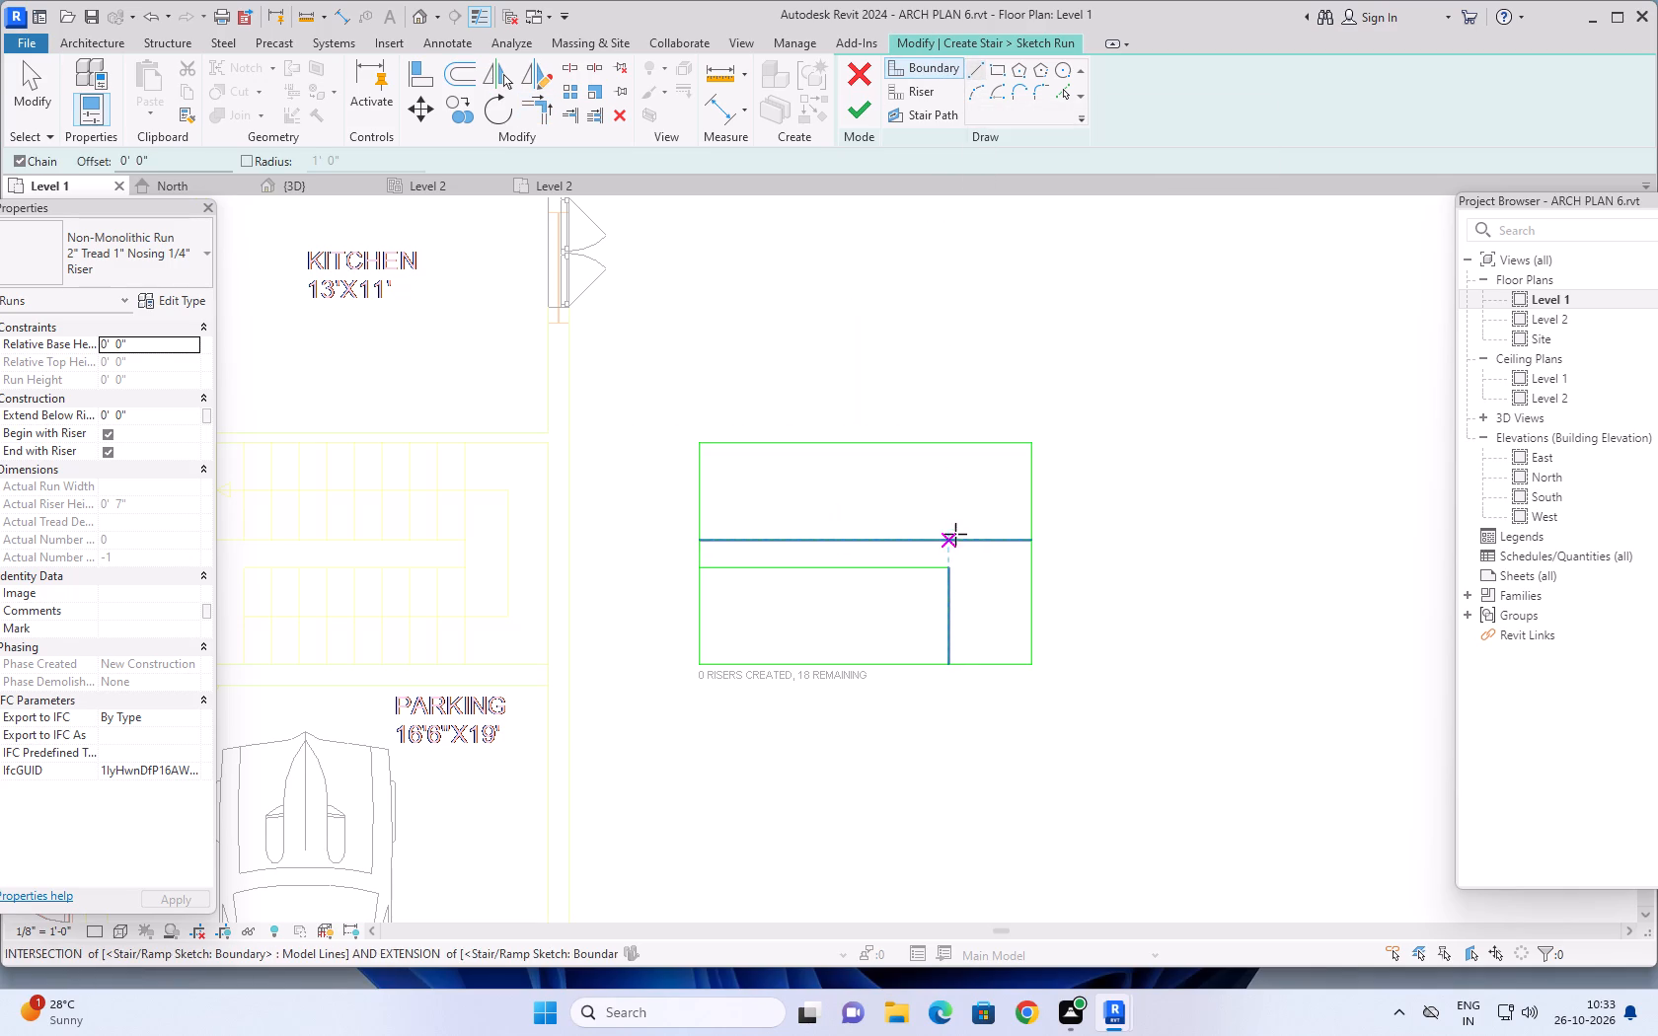
left_click(948, 537)
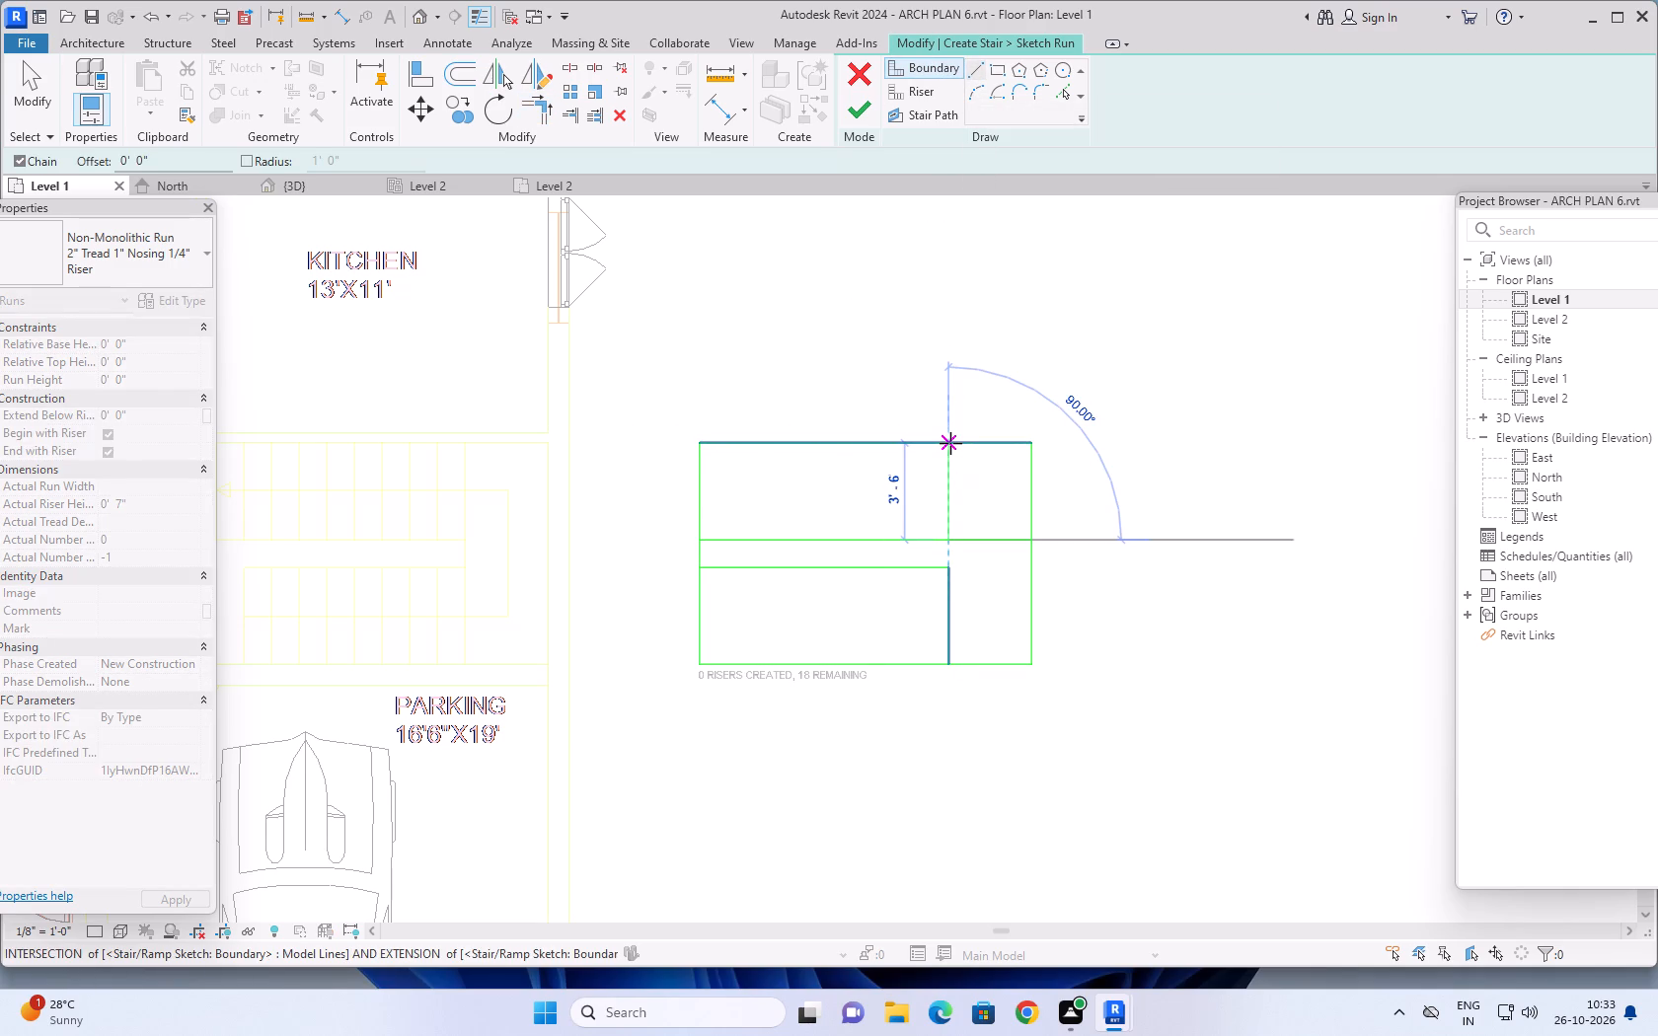
left_click(950, 443)
key("Escape")
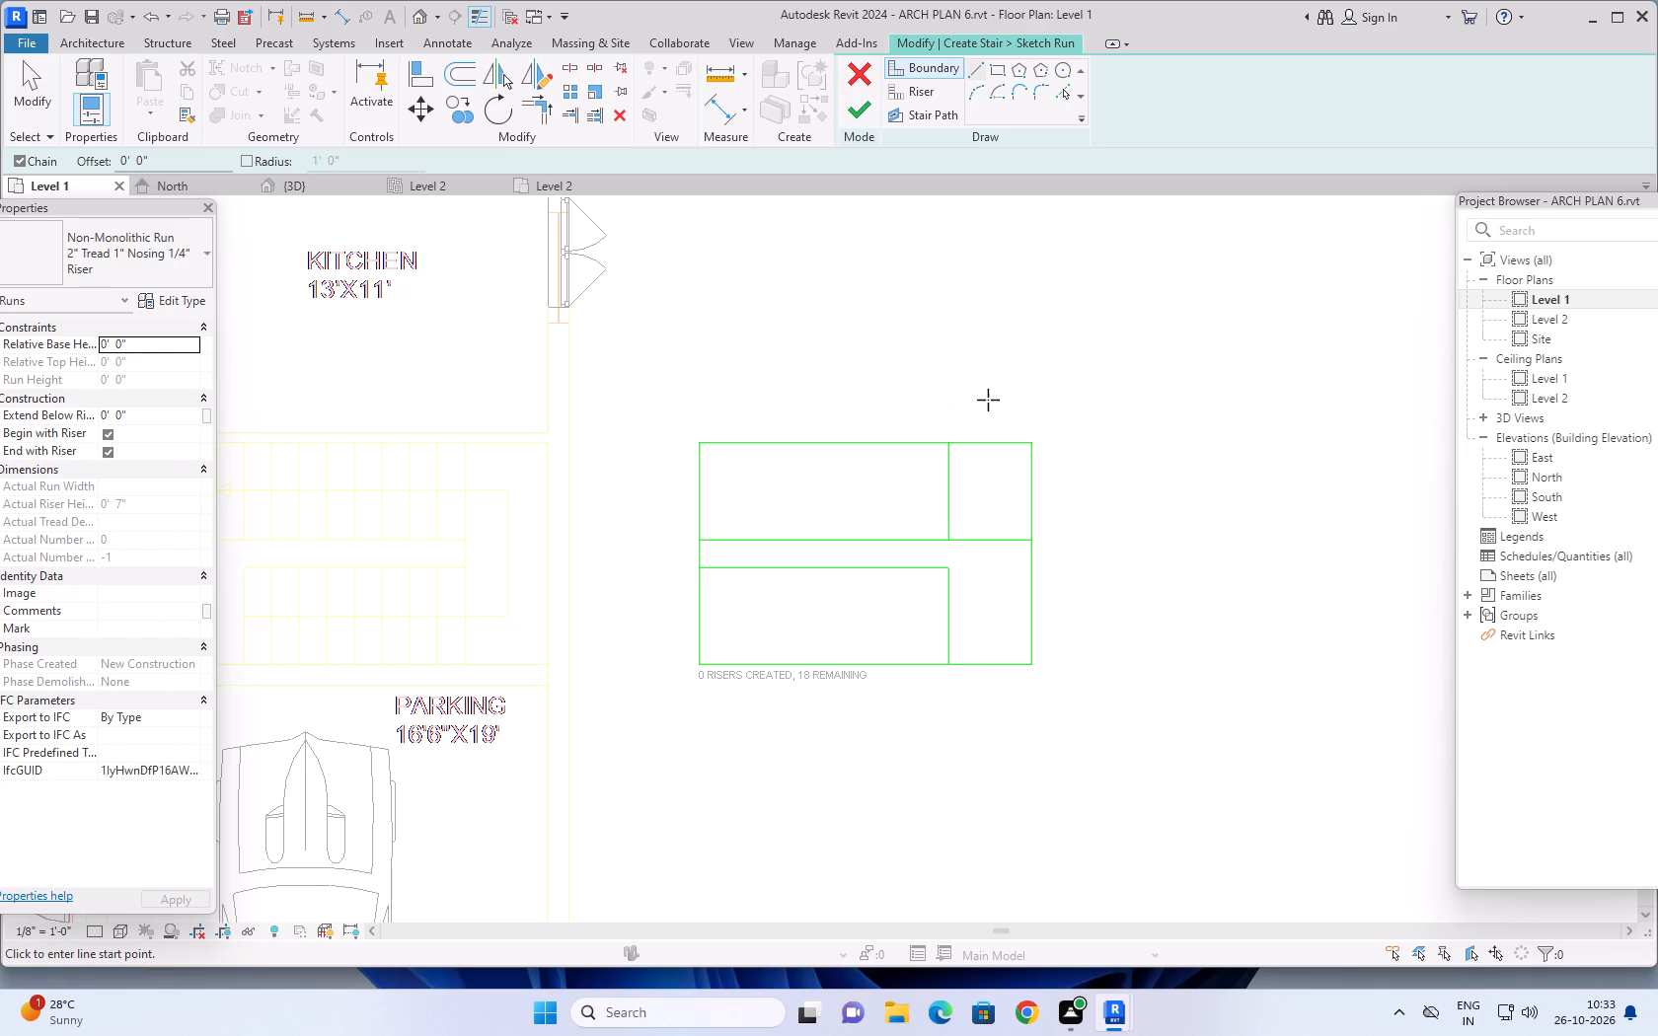
Trim the northern inner boundary line and its vertical line to a corner, keeping the north flight's outline.
left_click(537, 115)
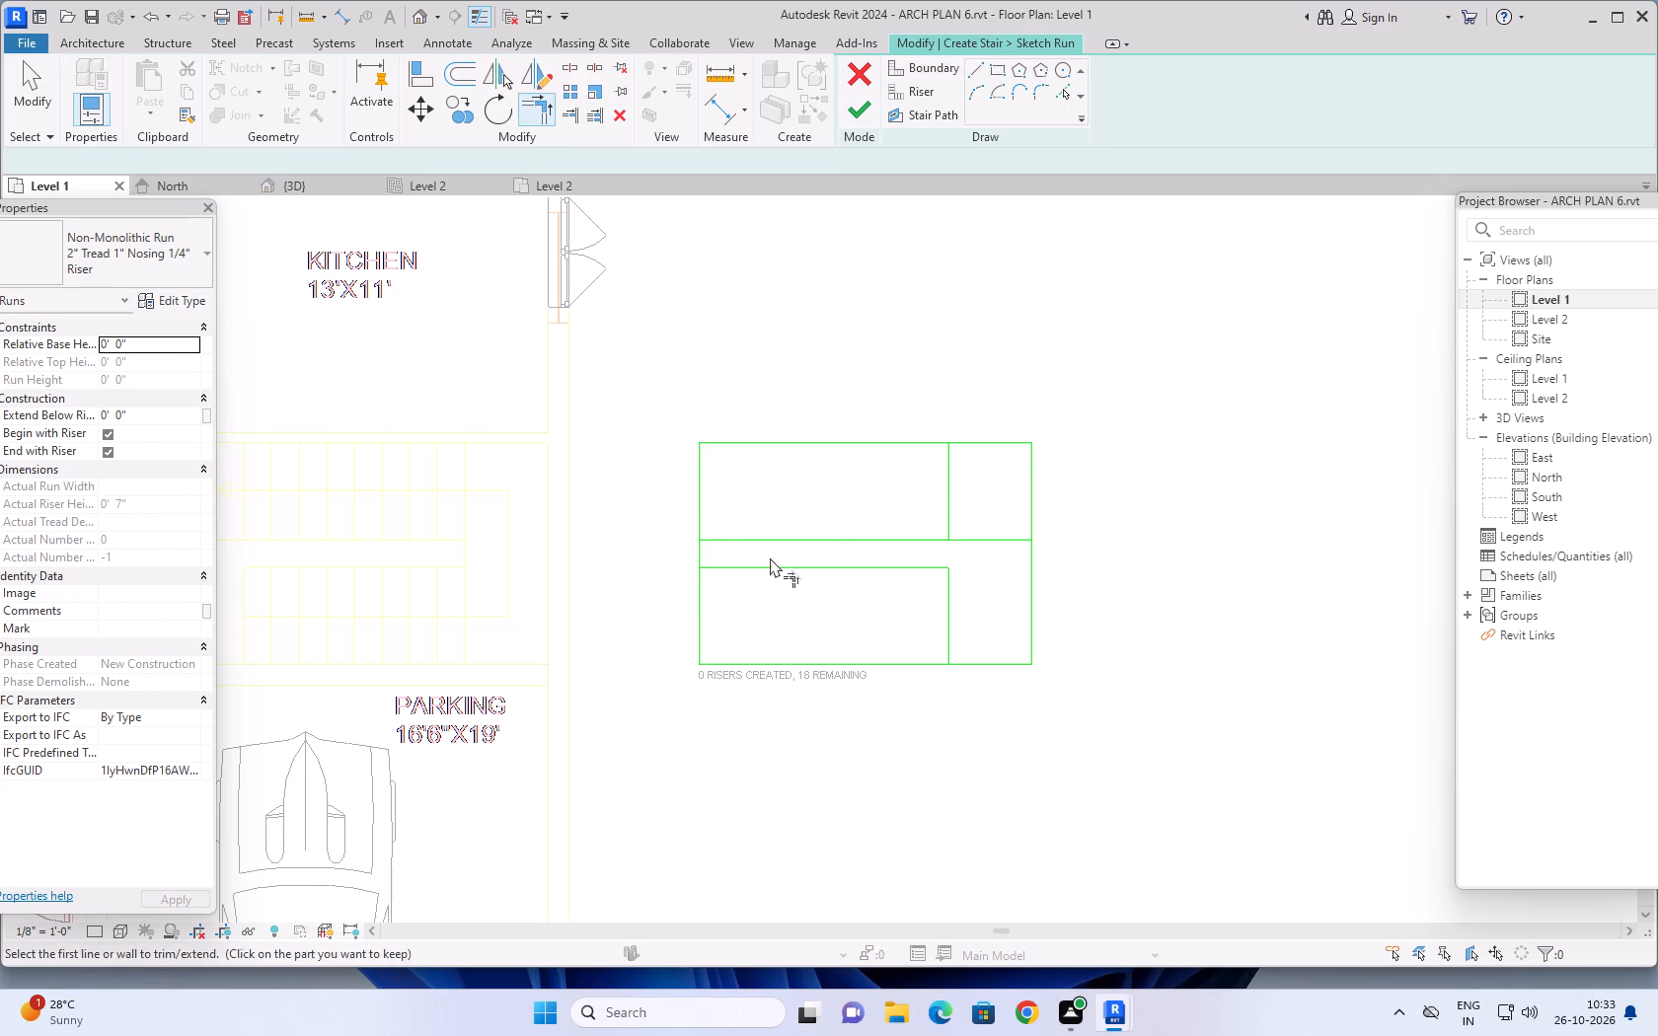
left_click(902, 541)
left_click(944, 519)
scroll(914, 615, "down", 2)
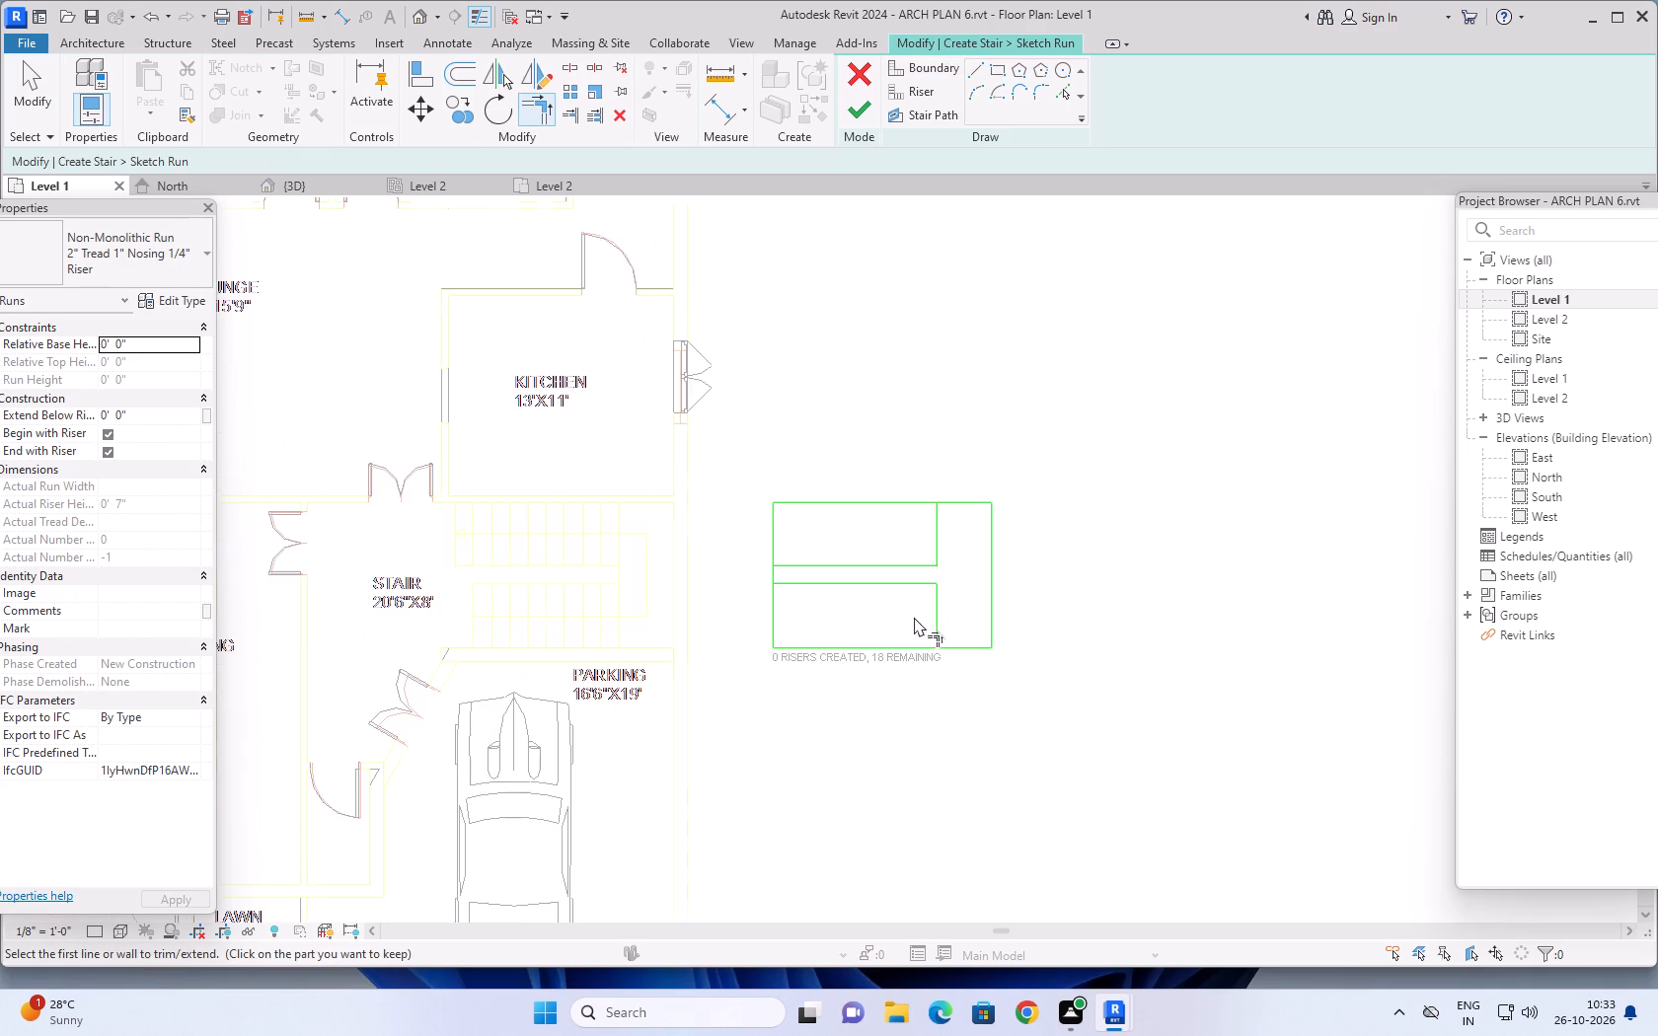
scroll(914, 617, "down", 2)
middle_click_drag(1045, 590, 1056, 552)
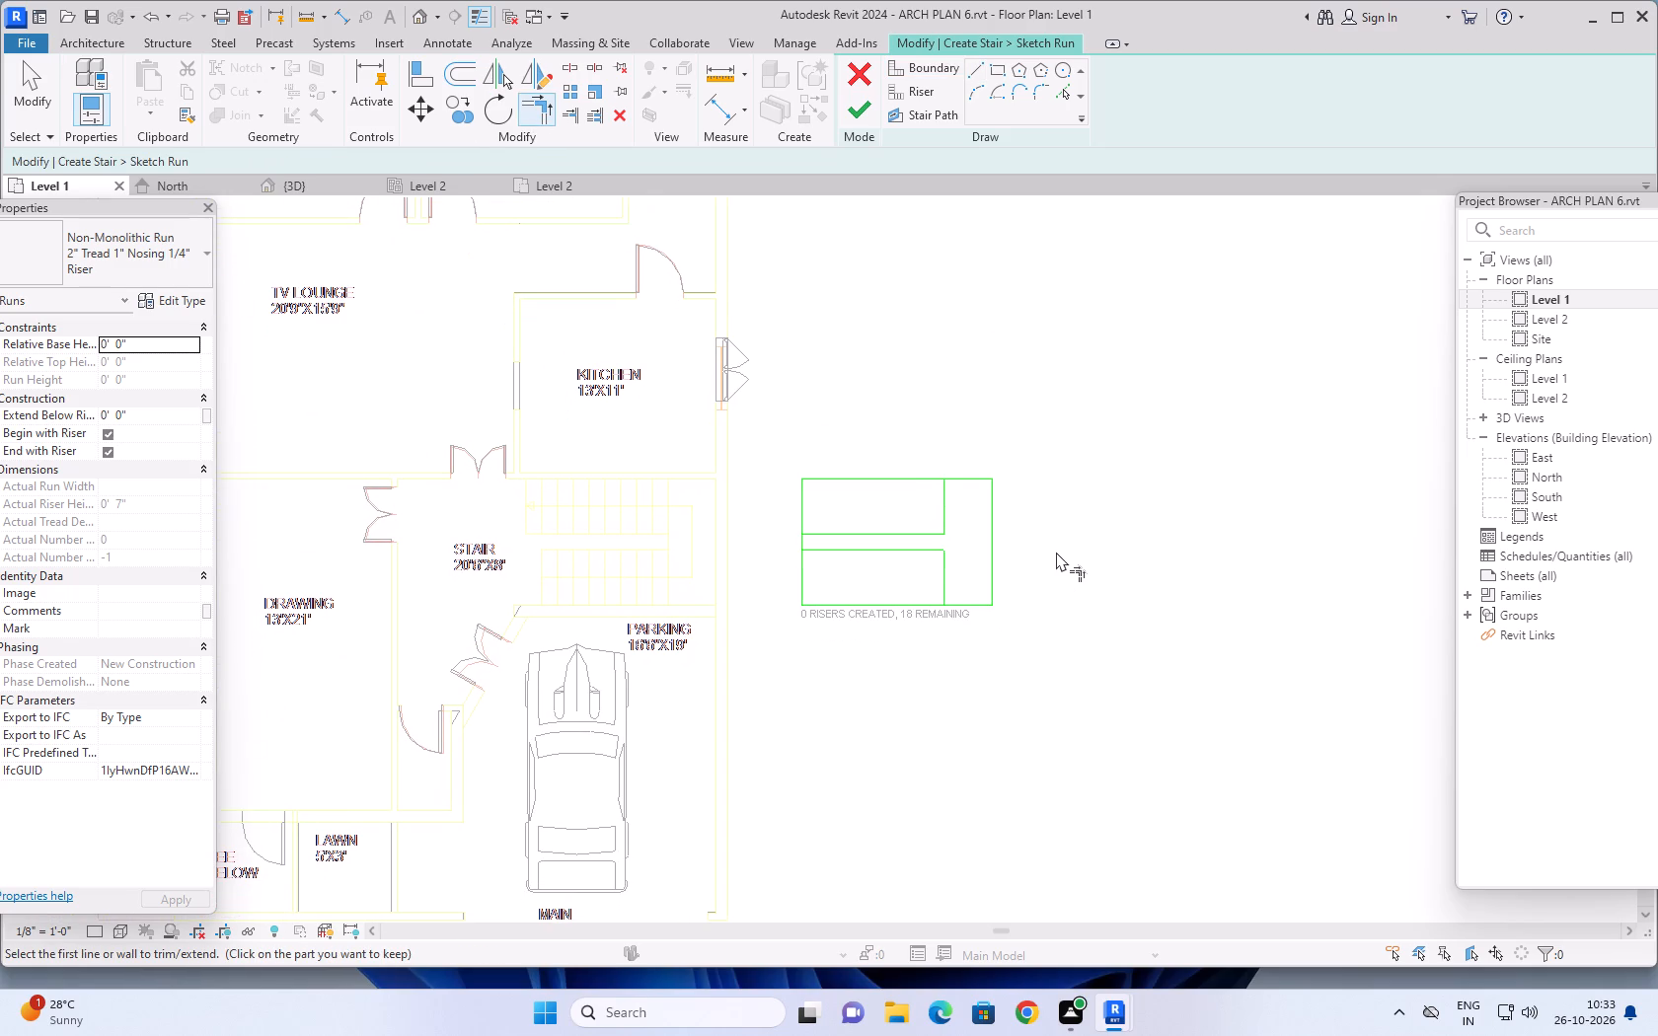
Delete the run sketch's west edge and the two vertical boundary lines closing the east ends of the flights.
scroll(956, 691, "up", 1)
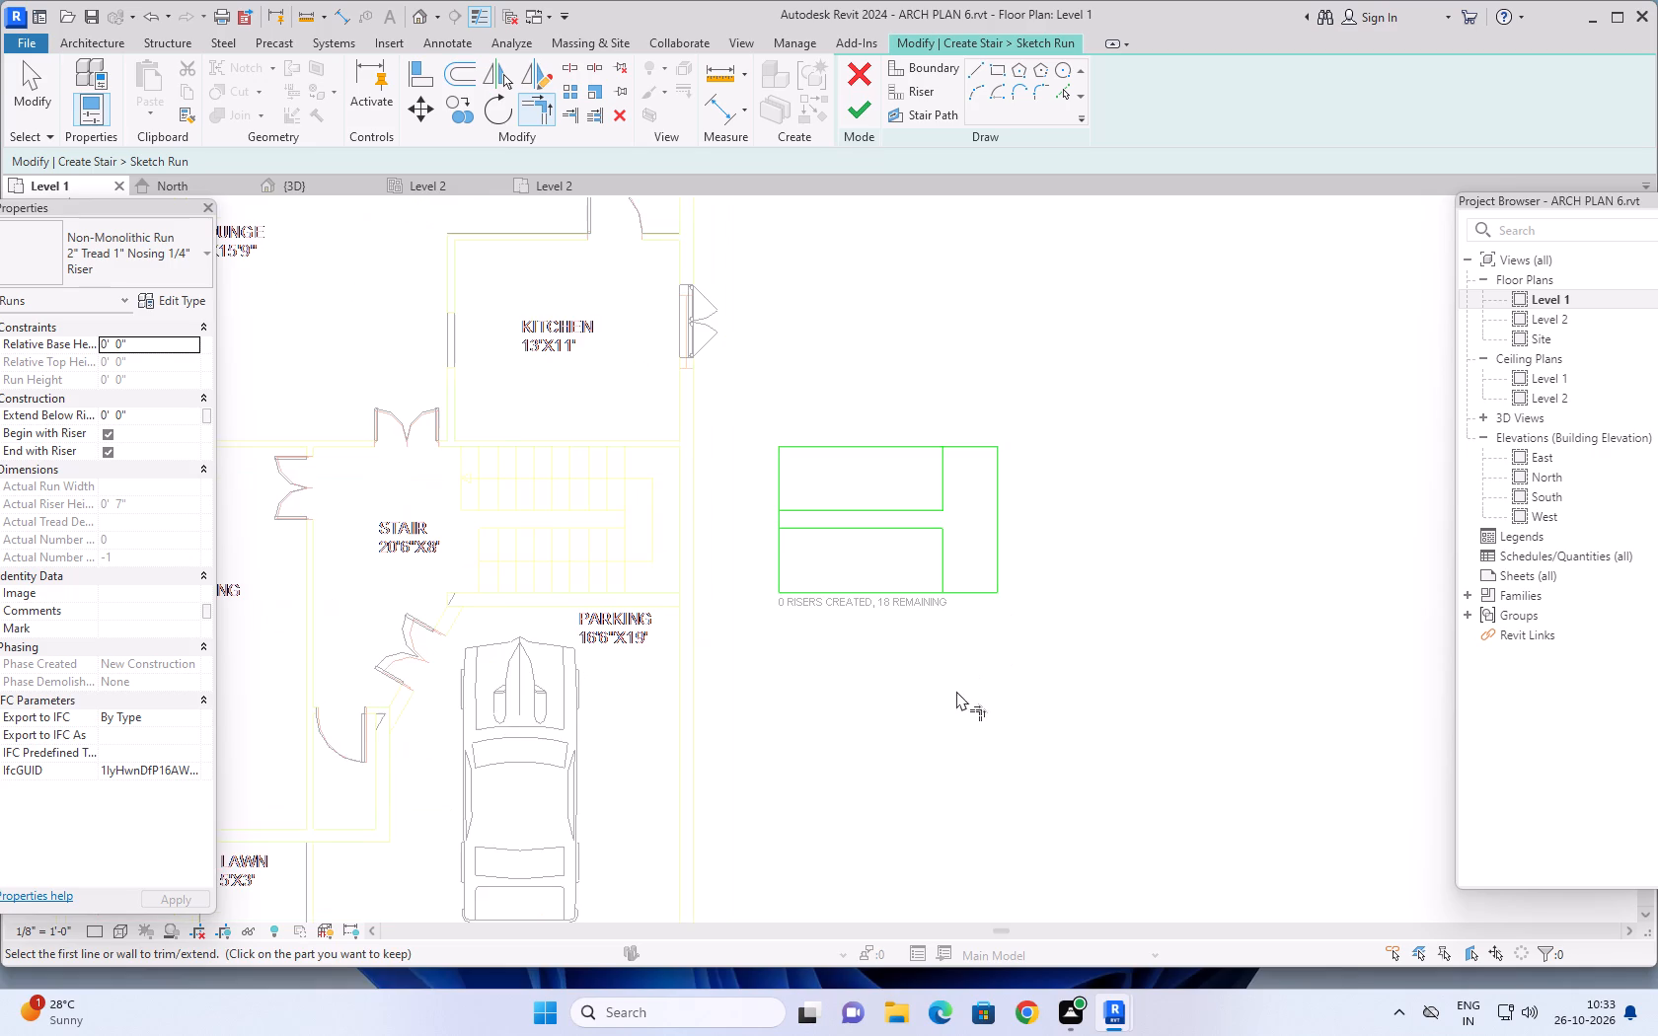
middle_click_drag(971, 667, 1015, 724)
scroll(944, 715, "up", 1)
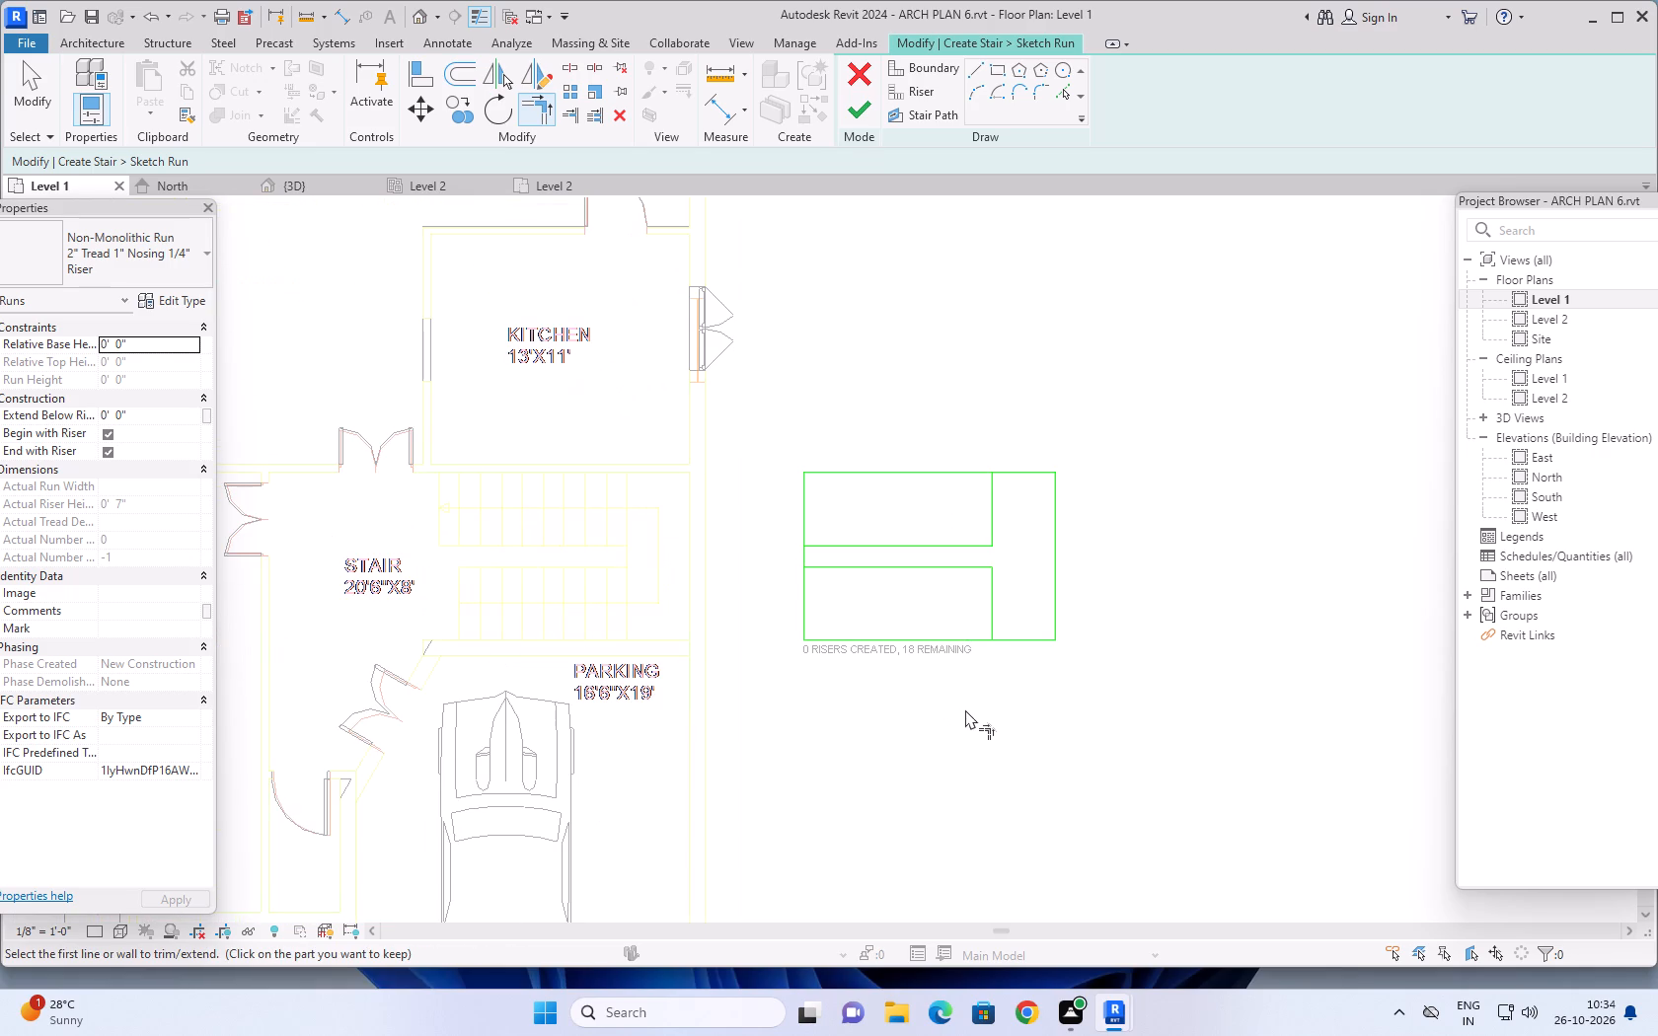
scroll(1026, 681, "up", 1)
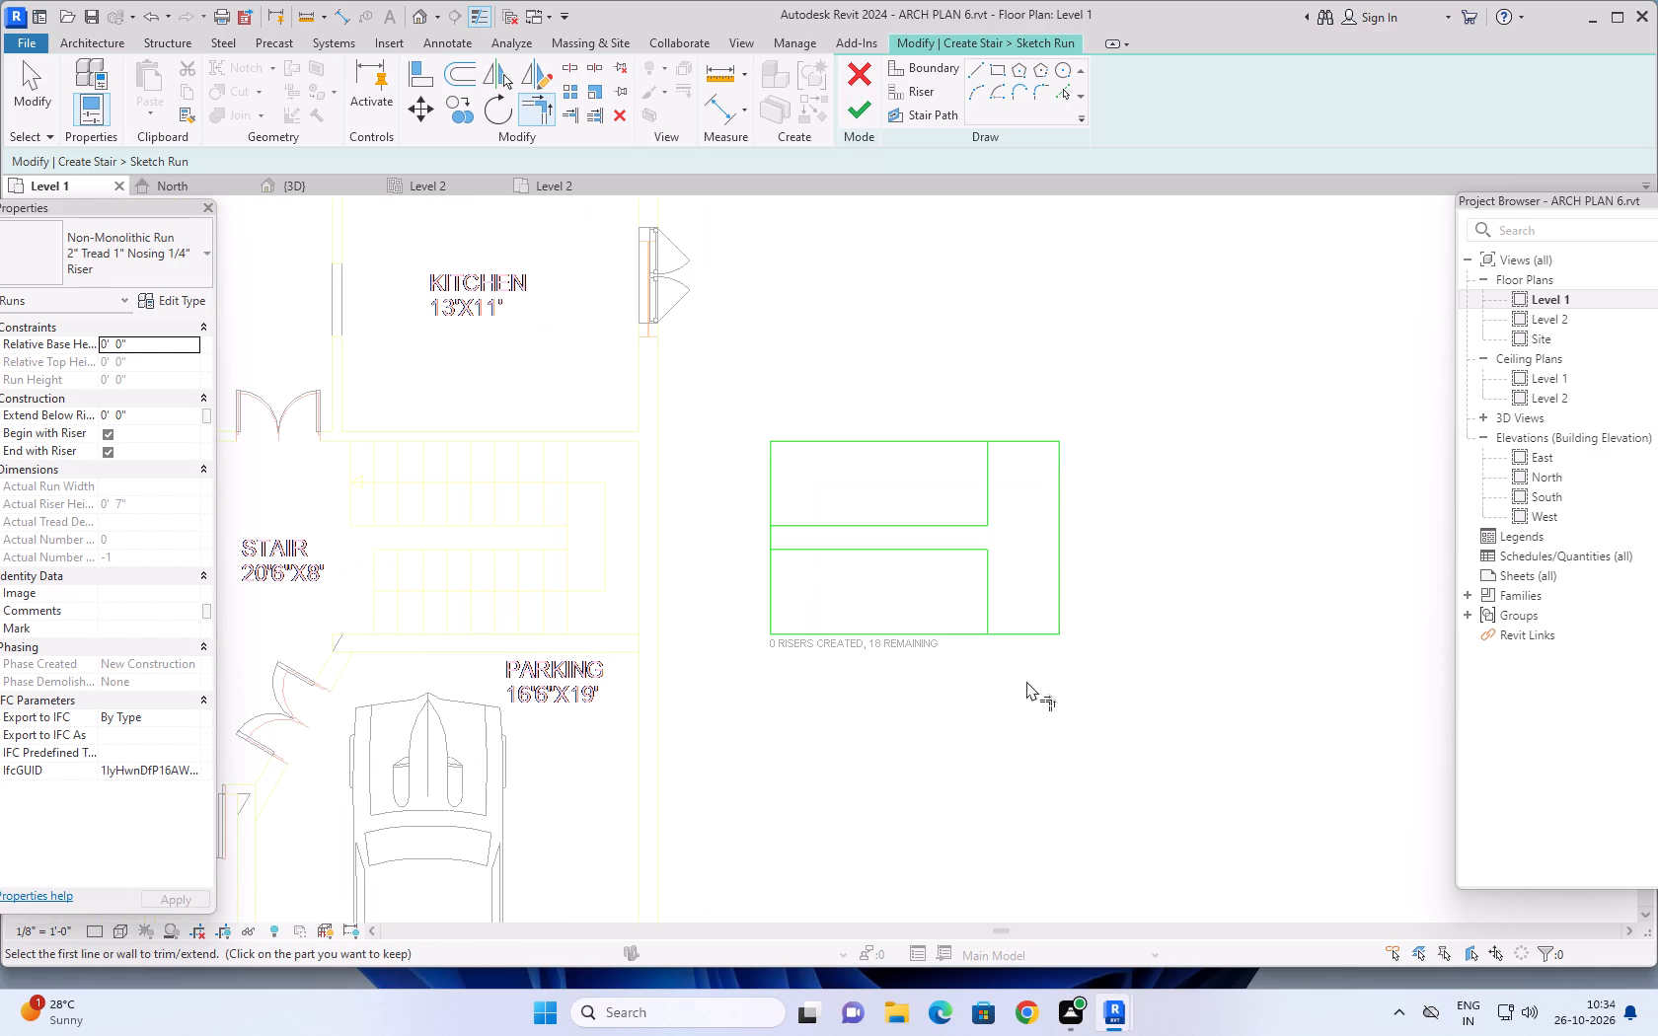
key("Escape")
key("Escape")
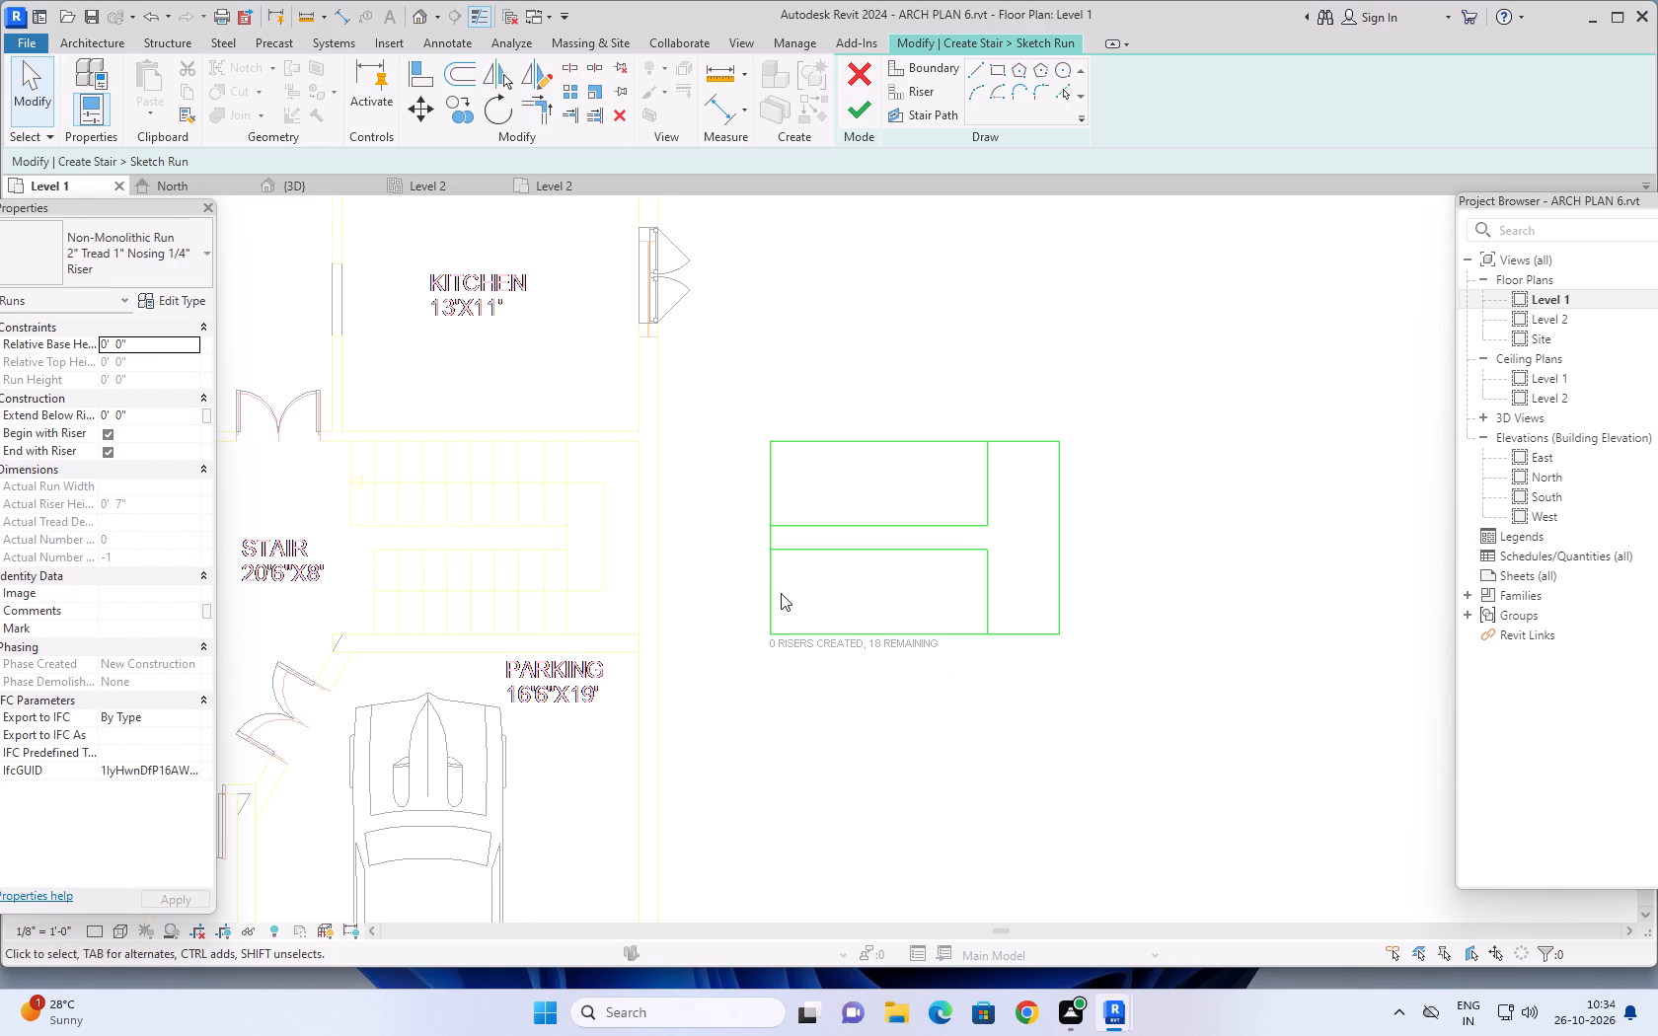
left_click(772, 587)
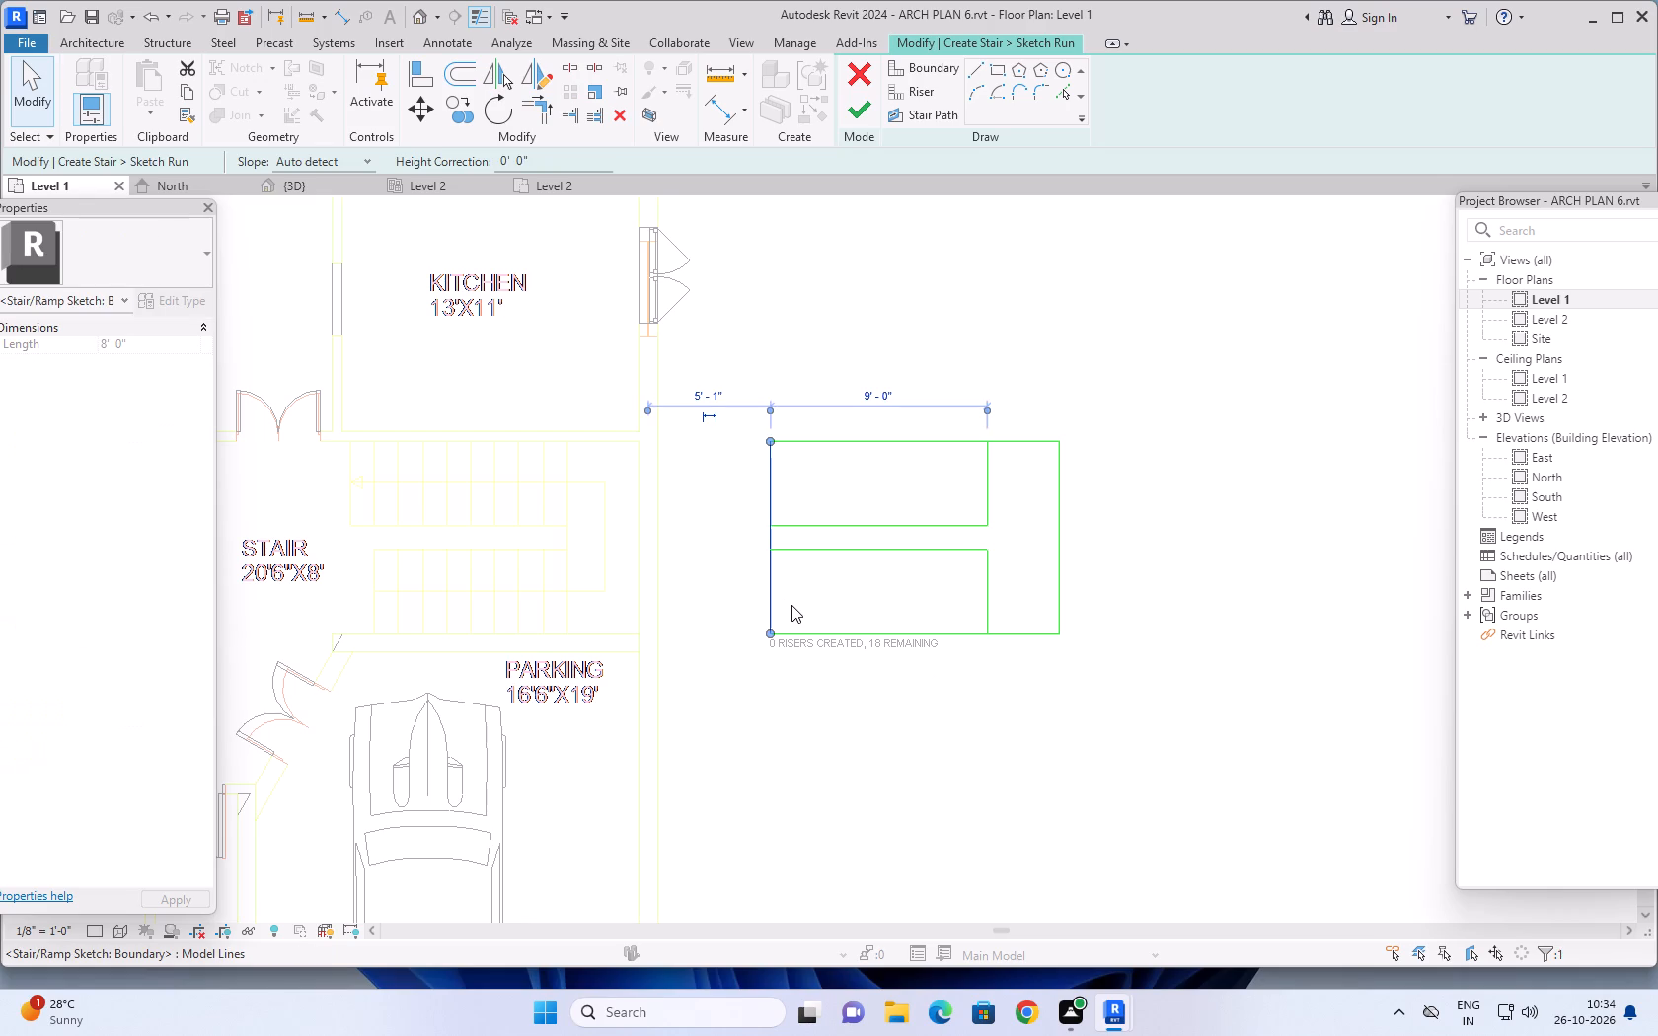
key("Delete")
left_click(985, 578)
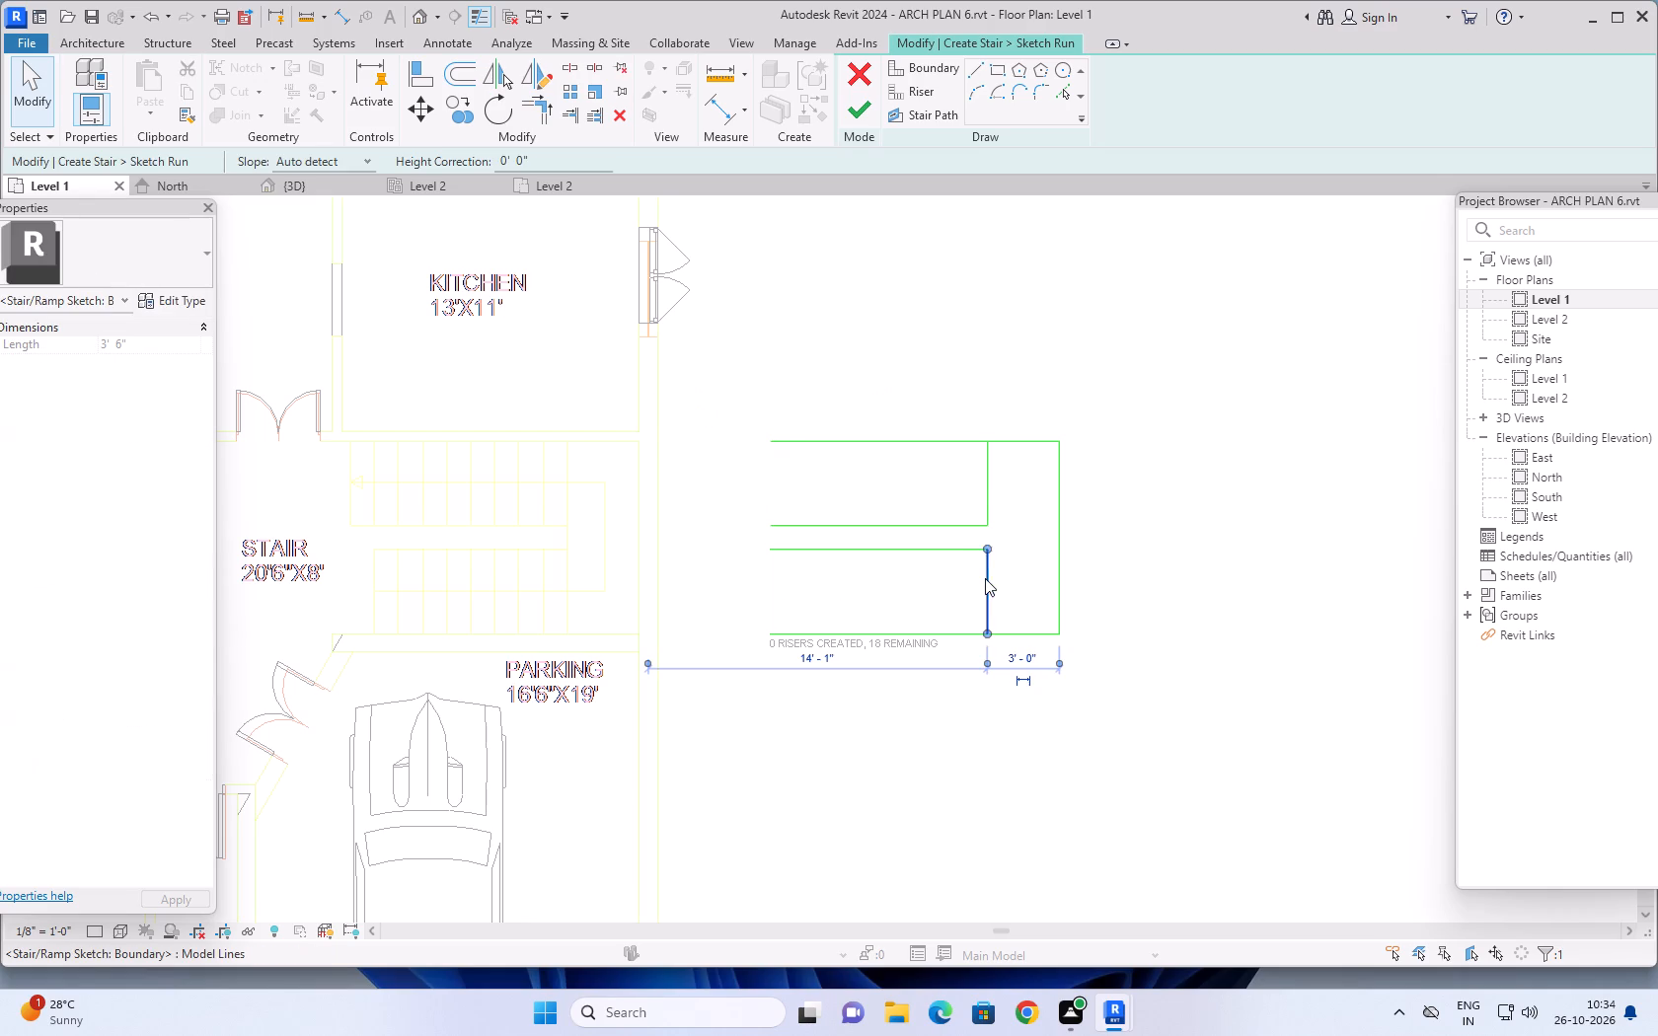
key("Delete")
left_click(986, 481)
key("Delete")
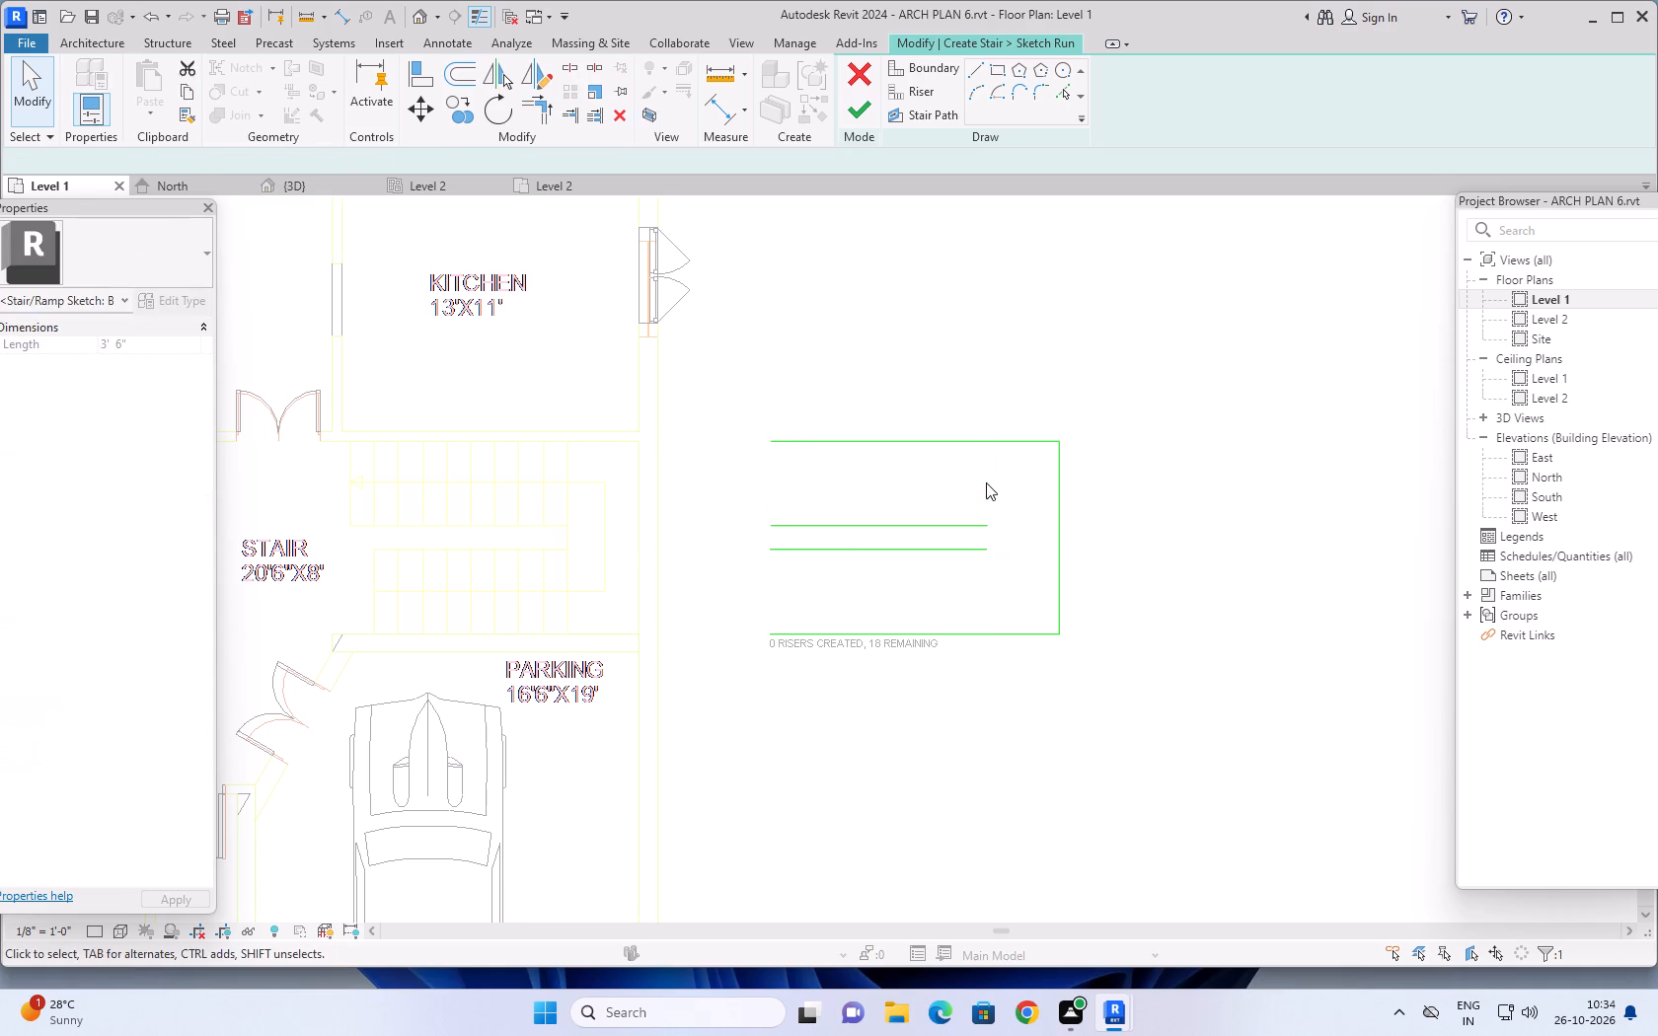
Draw a 3'-6" riser line across the west end of the south flight, from the southern inner line to the south edge.
scroll(921, 607, "down", 1)
middle_click_drag(1015, 690, 995, 694)
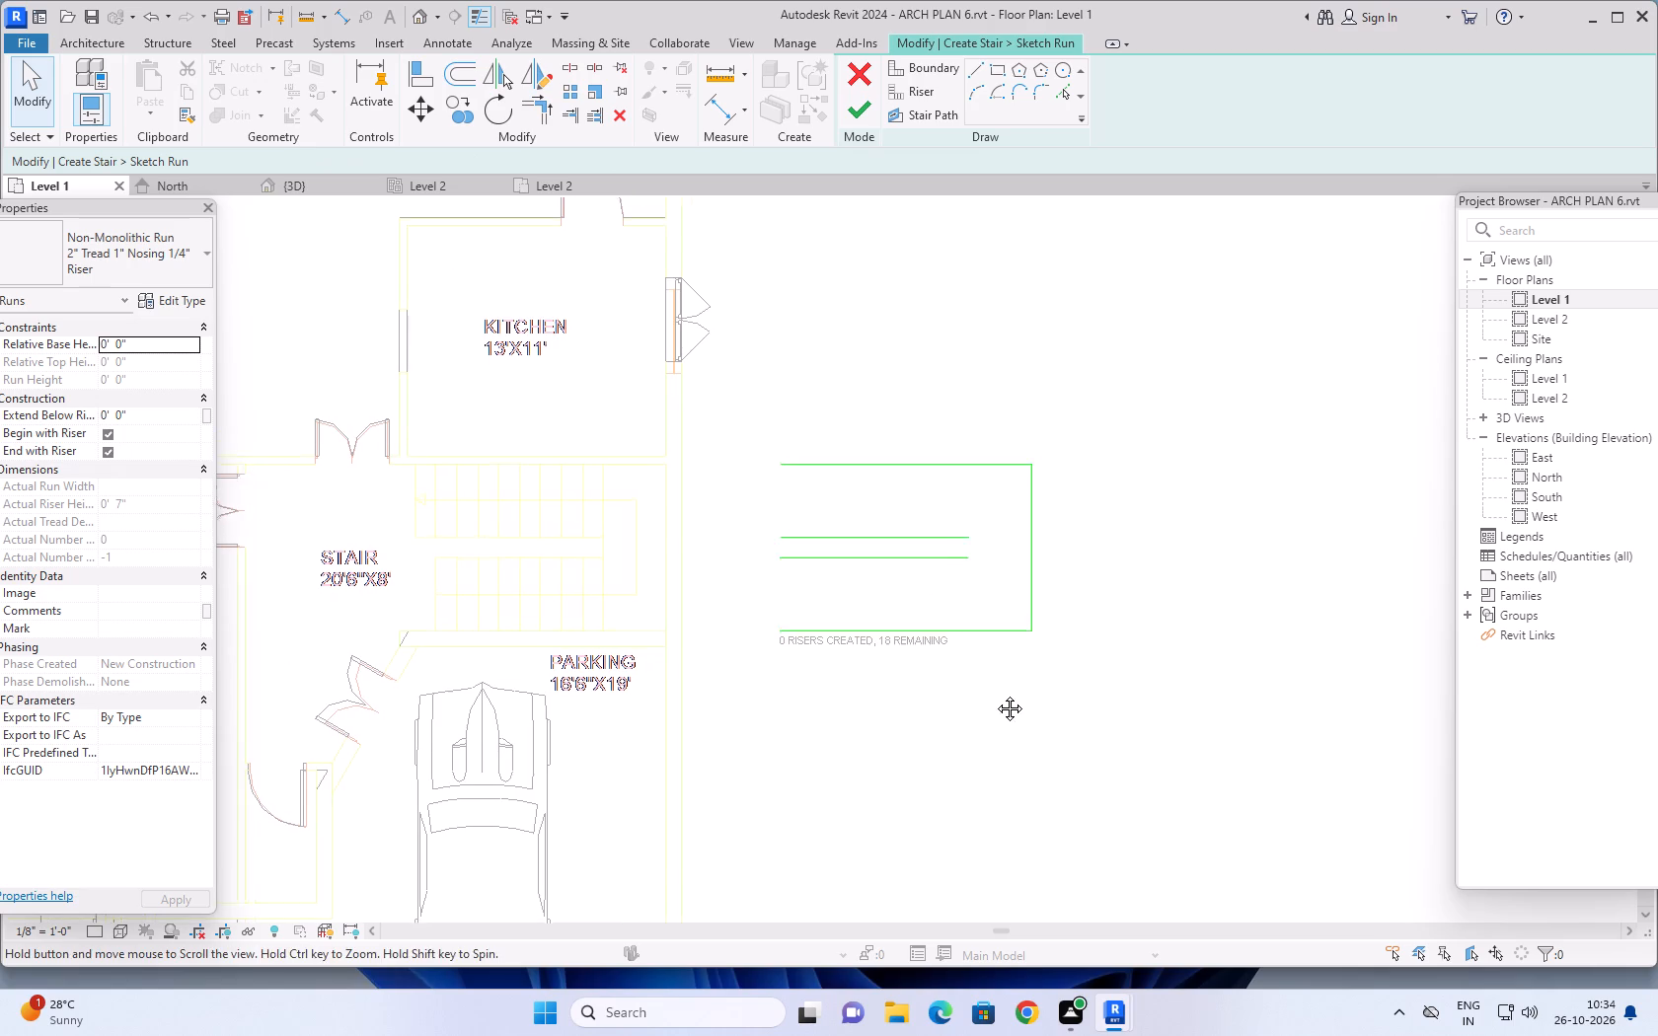
middle_click_drag(995, 694, 979, 702)
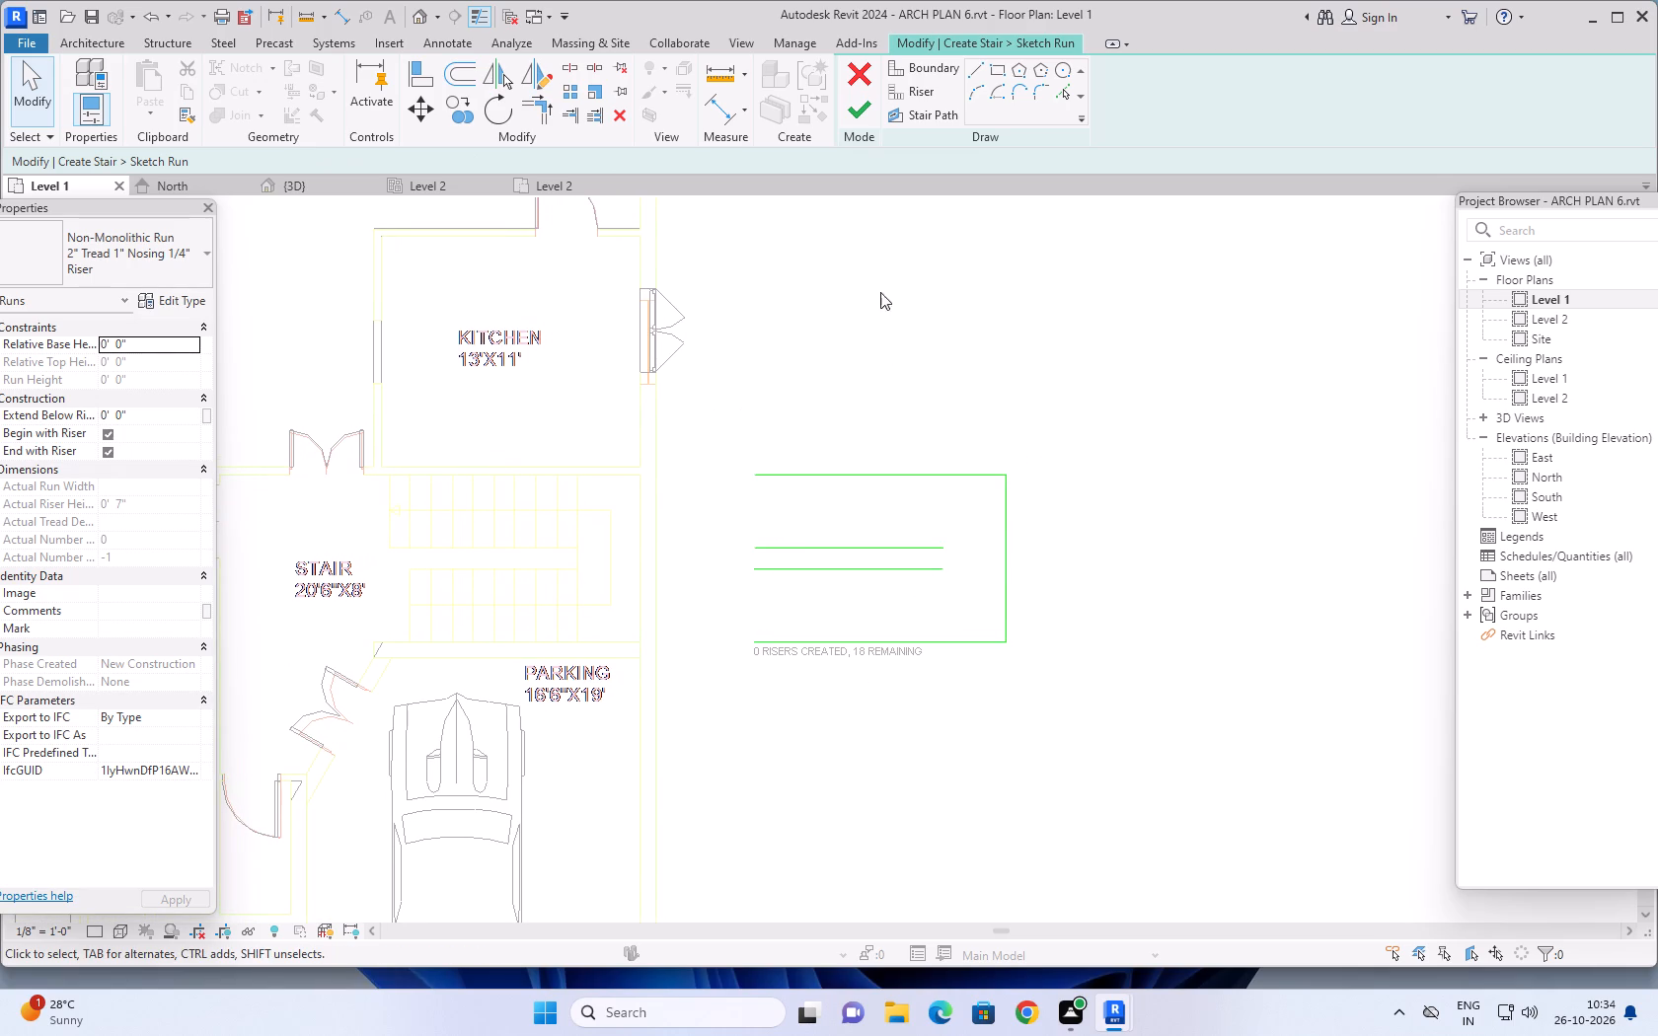
left_click(910, 92)
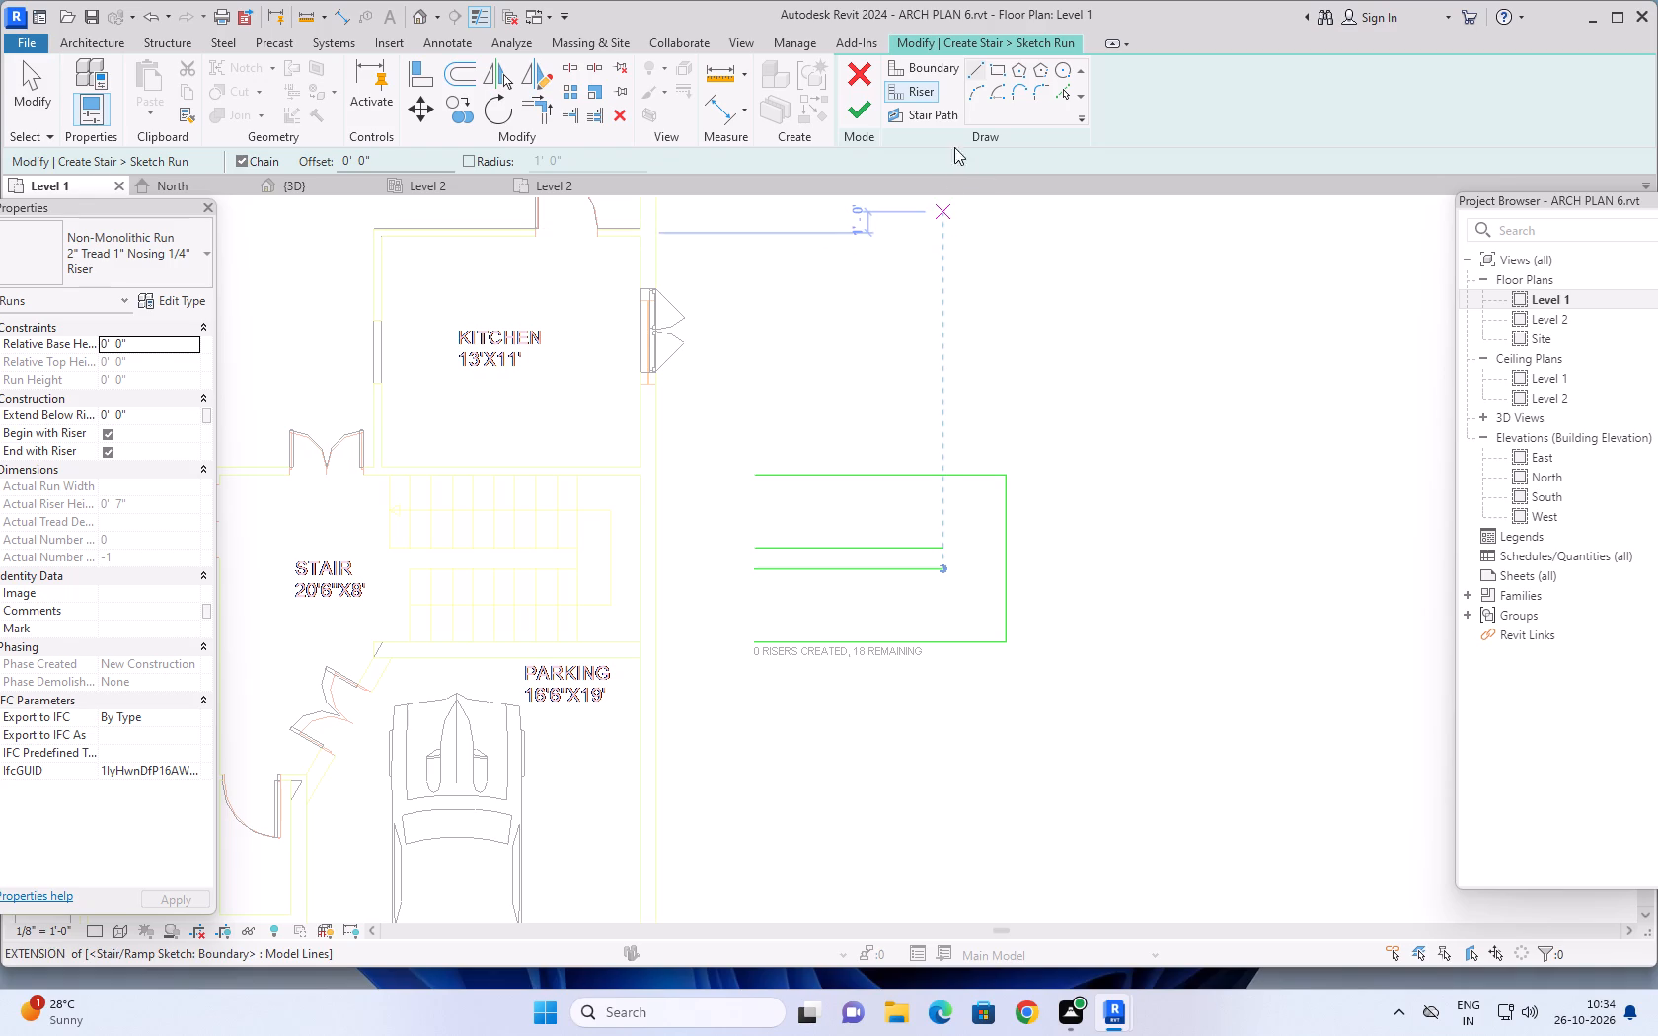
left_click(755, 570)
left_click(753, 647)
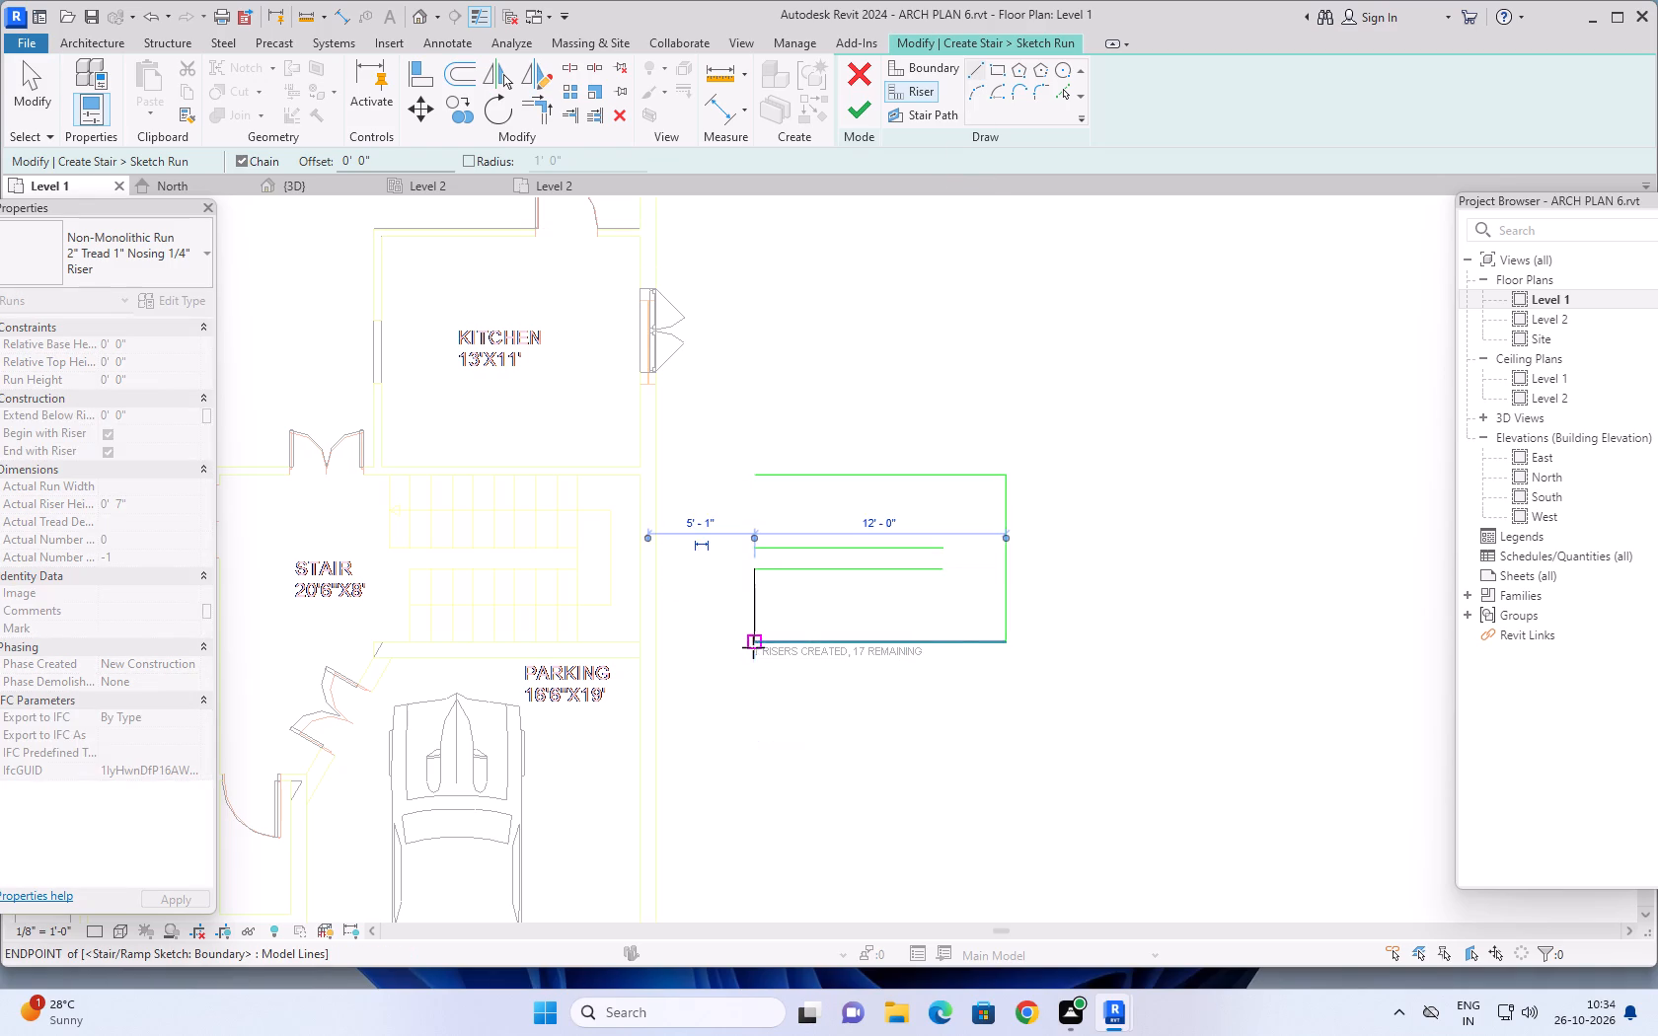
key("Escape")
Add nine more riser lines eastward along the south flight by picking lines with a 1' offset, each from the previous riser.
scroll(749, 556, "down", 1)
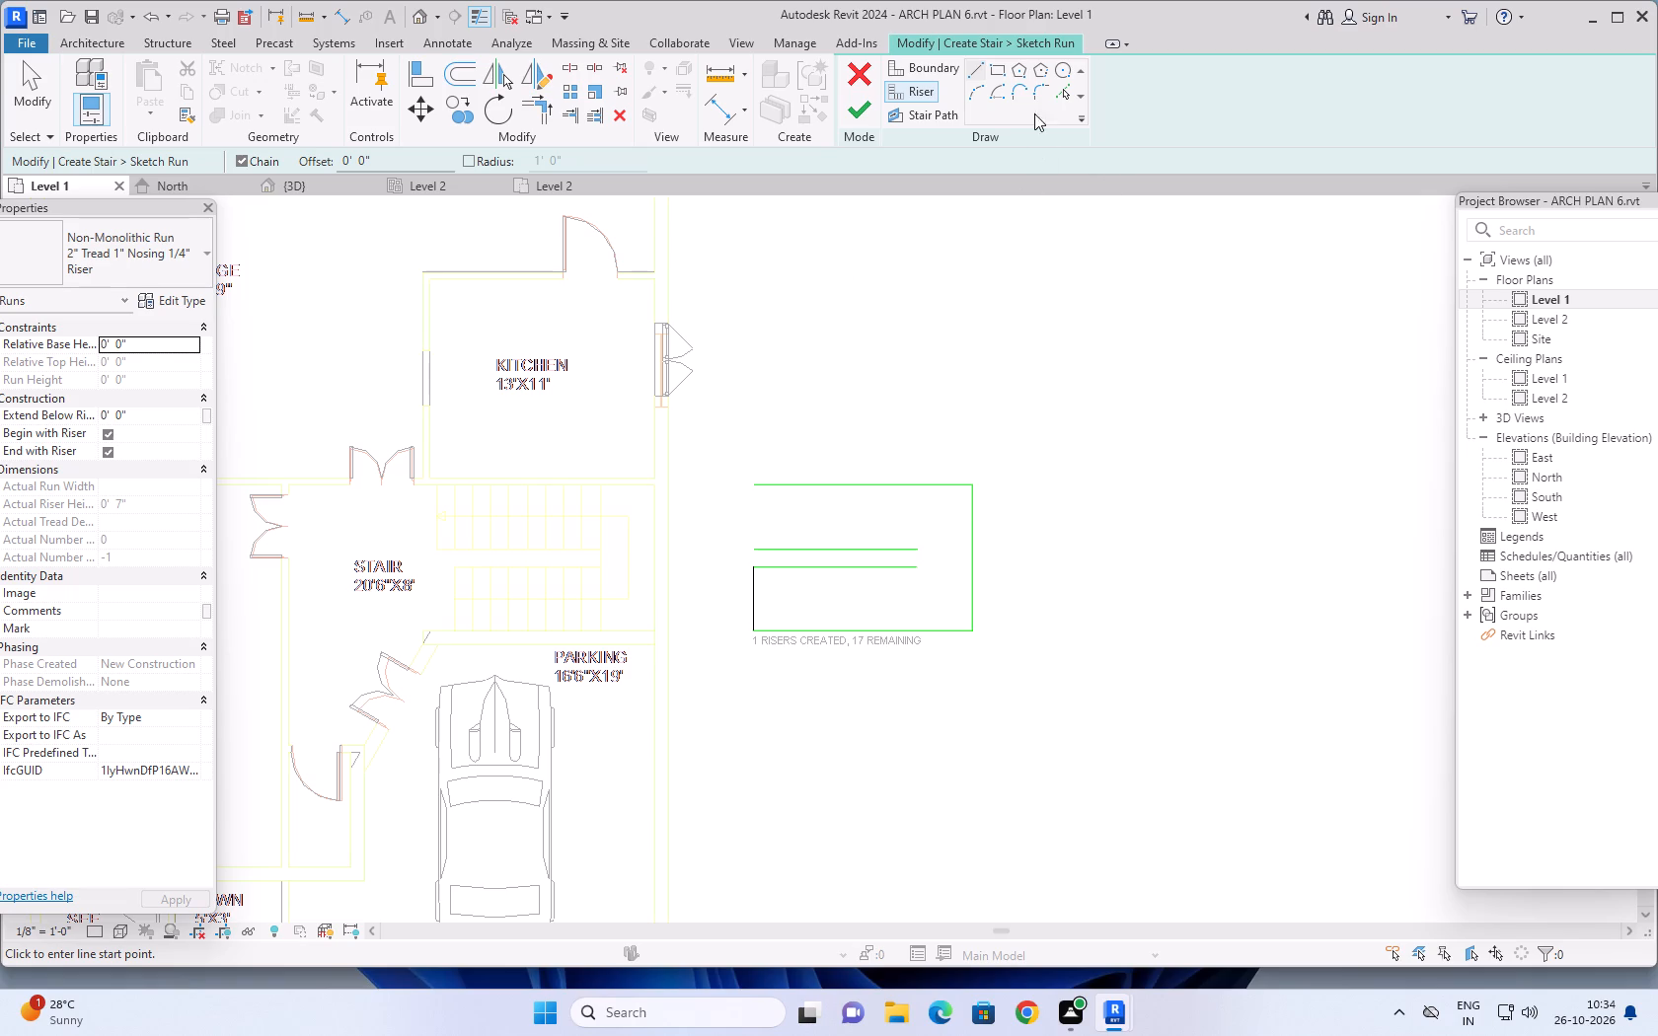
left_click(1063, 91)
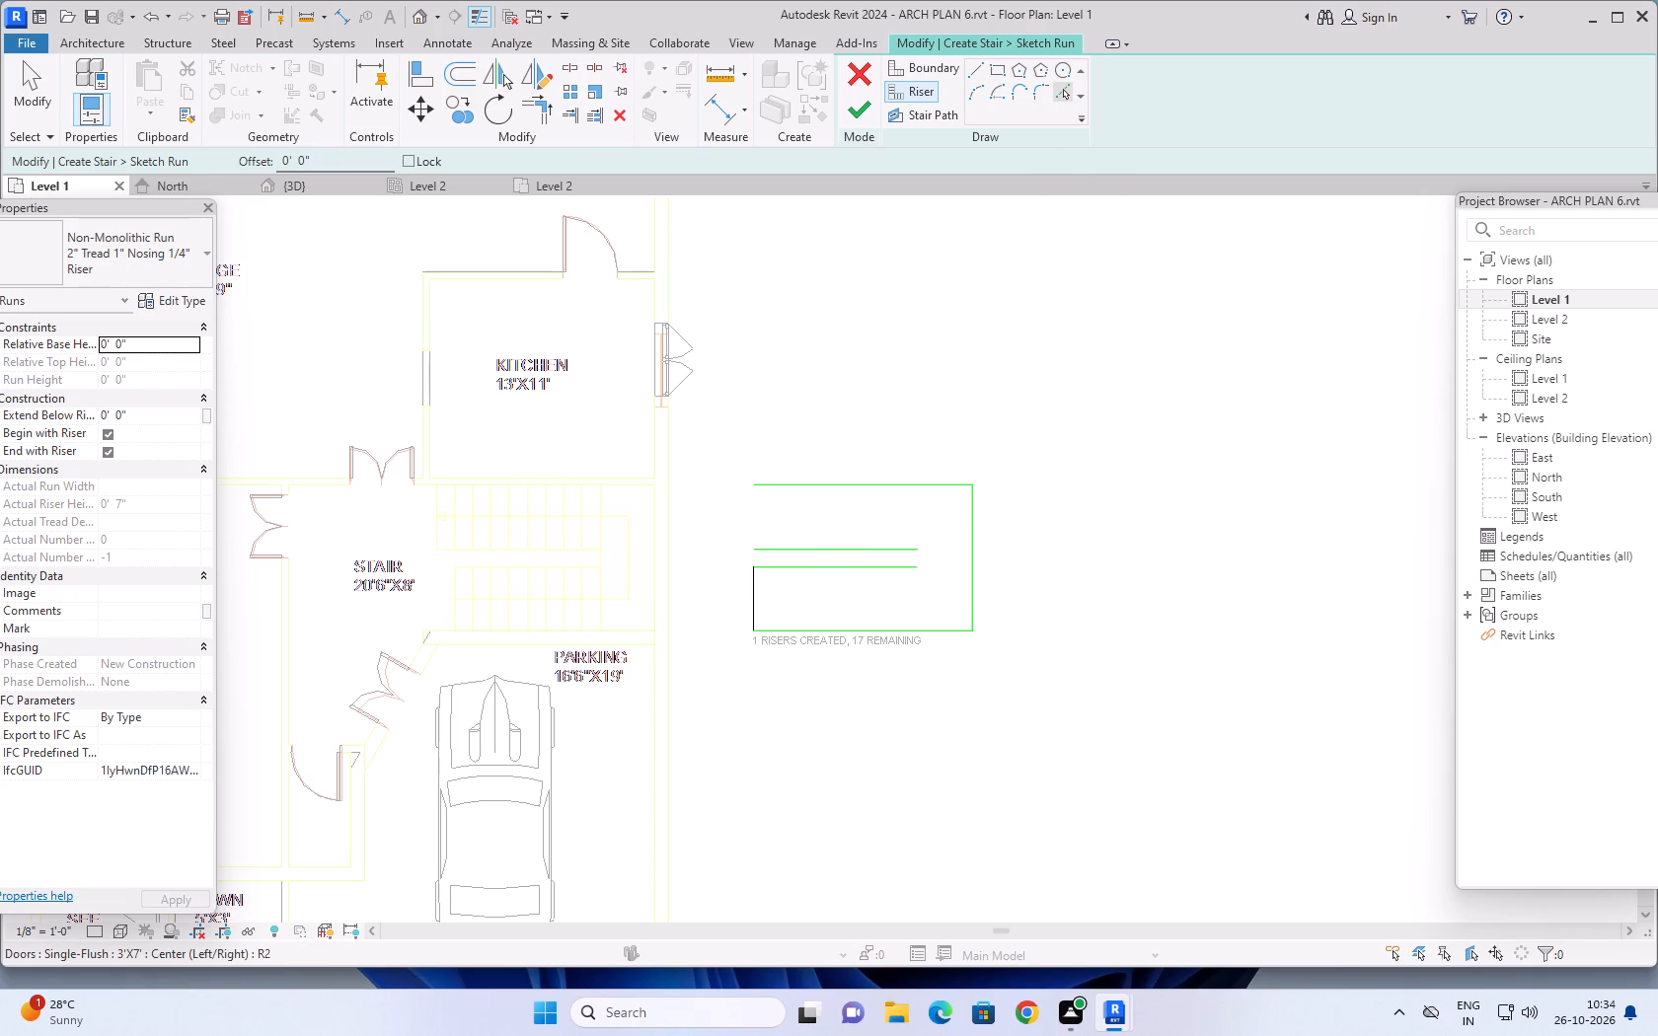
left_click(355, 162)
key("BackSpace")
key("BackSpace")
key("BackSpace")
key("BackSpace")
key("BackSpace")
key("BackSpace")
key("BackSpace")
key("BackSpace")
key("BackSpace")
key("BackSpace")
key("BackSpace")
key("BackSpace")
key("BackSpace")
key("BackSpace")
key("BackSpace")
key("BackSpace")
key("BackSpace")
key("BackSpace")
key("BackSpace")
type("1'")
key("Return")
left_click(756, 598)
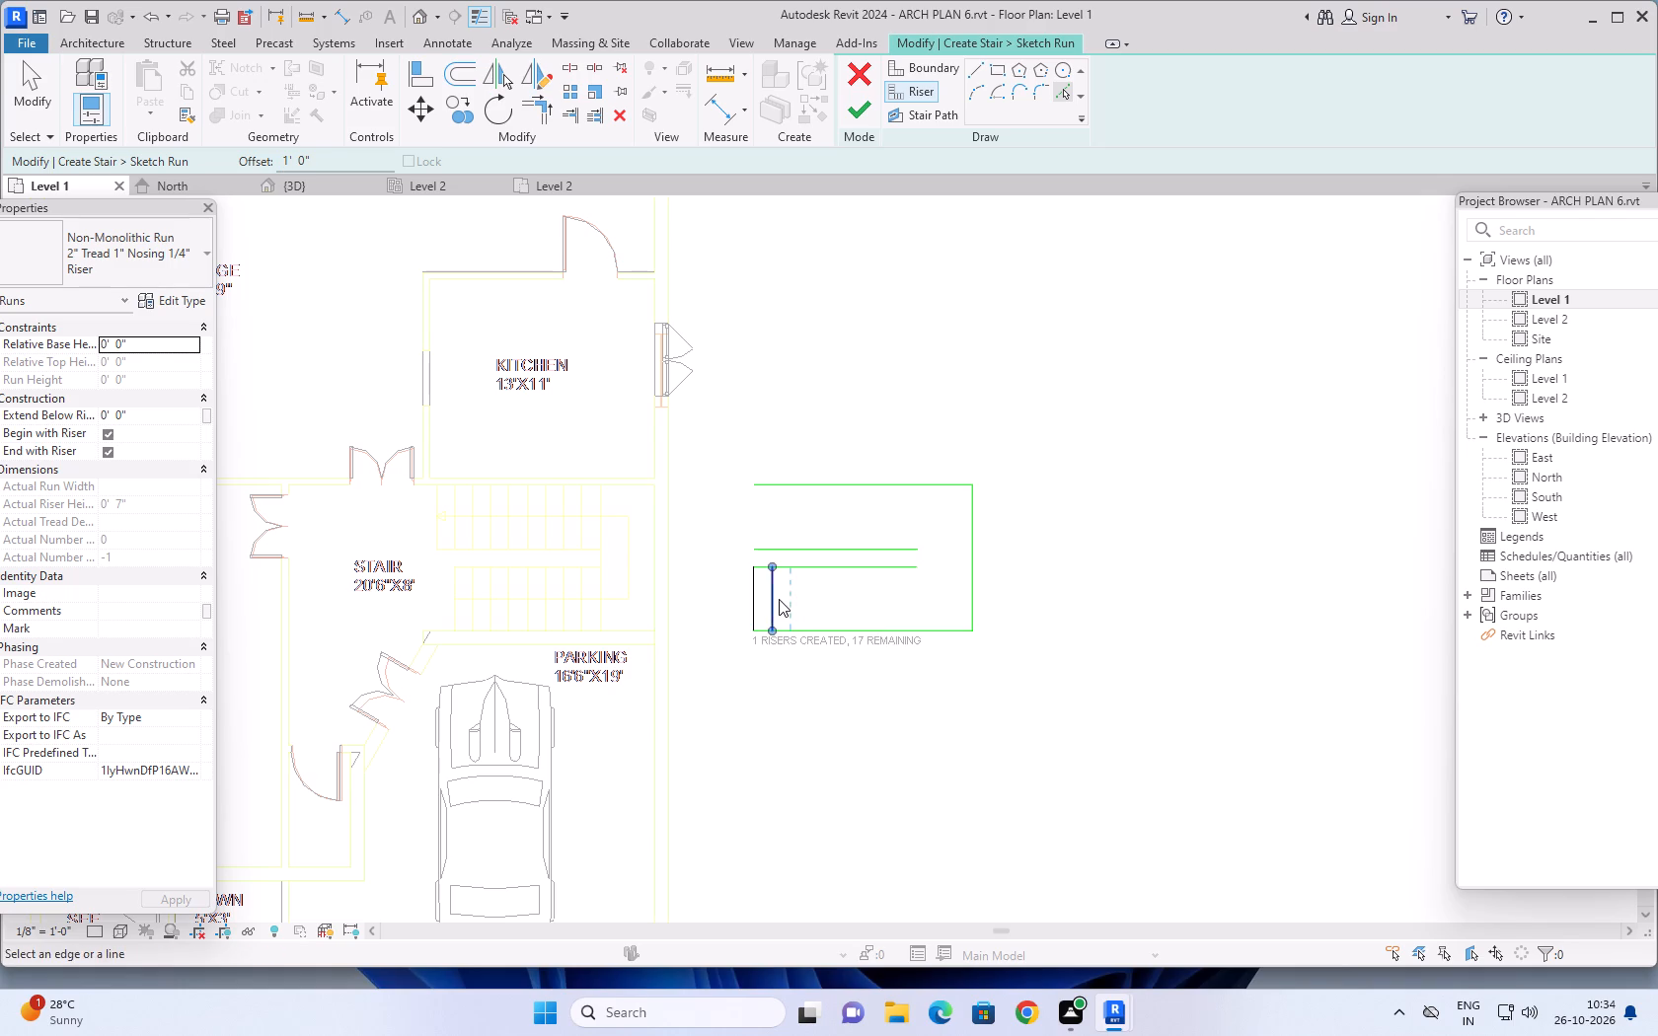
left_click(779, 599)
left_click(795, 597)
left_click(813, 597)
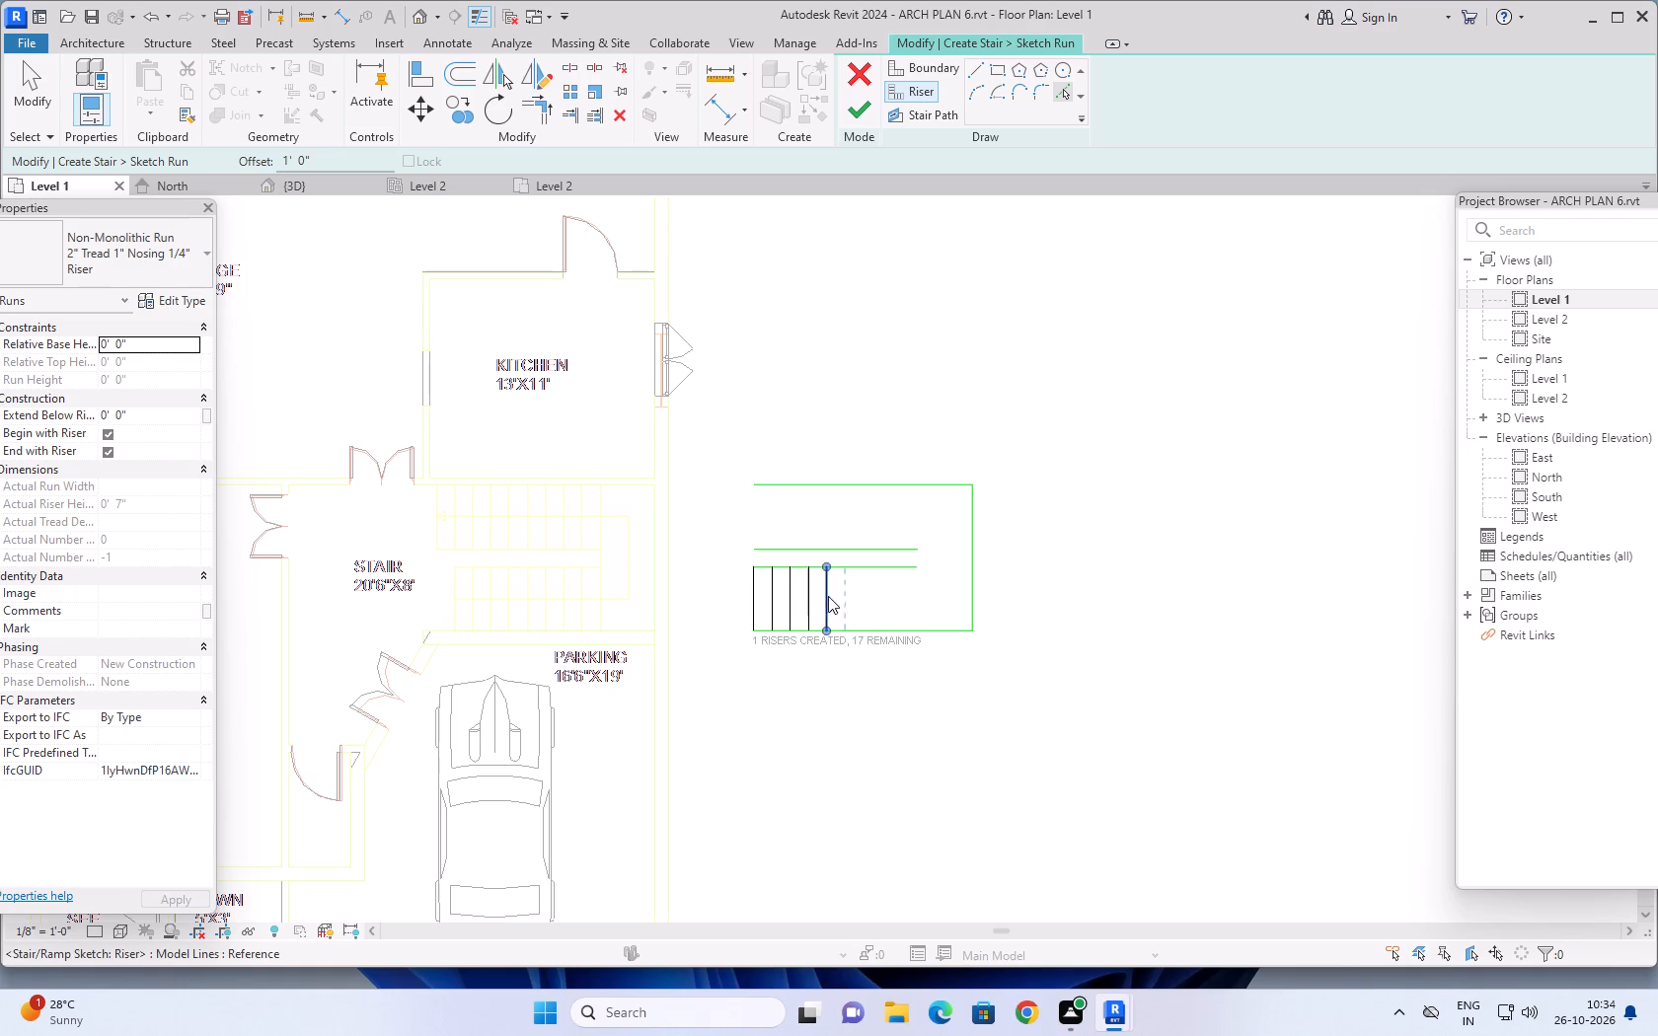
left_click(833, 596)
left_click(852, 597)
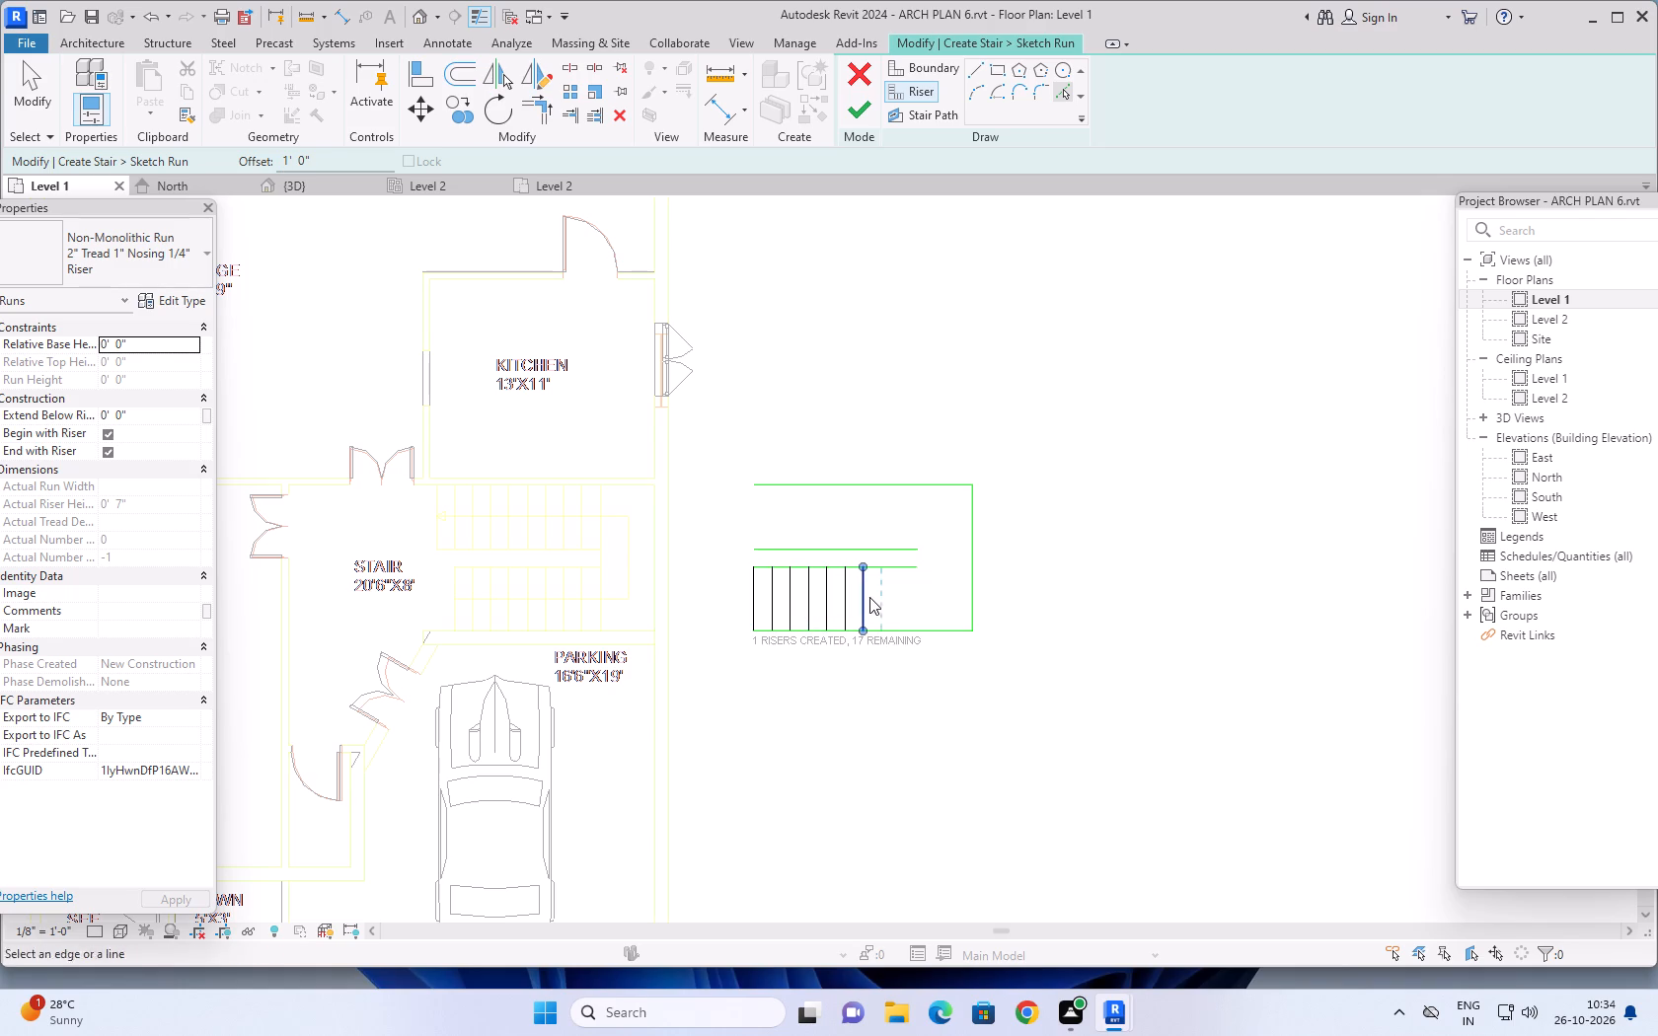
left_click(866, 600)
left_click(886, 600)
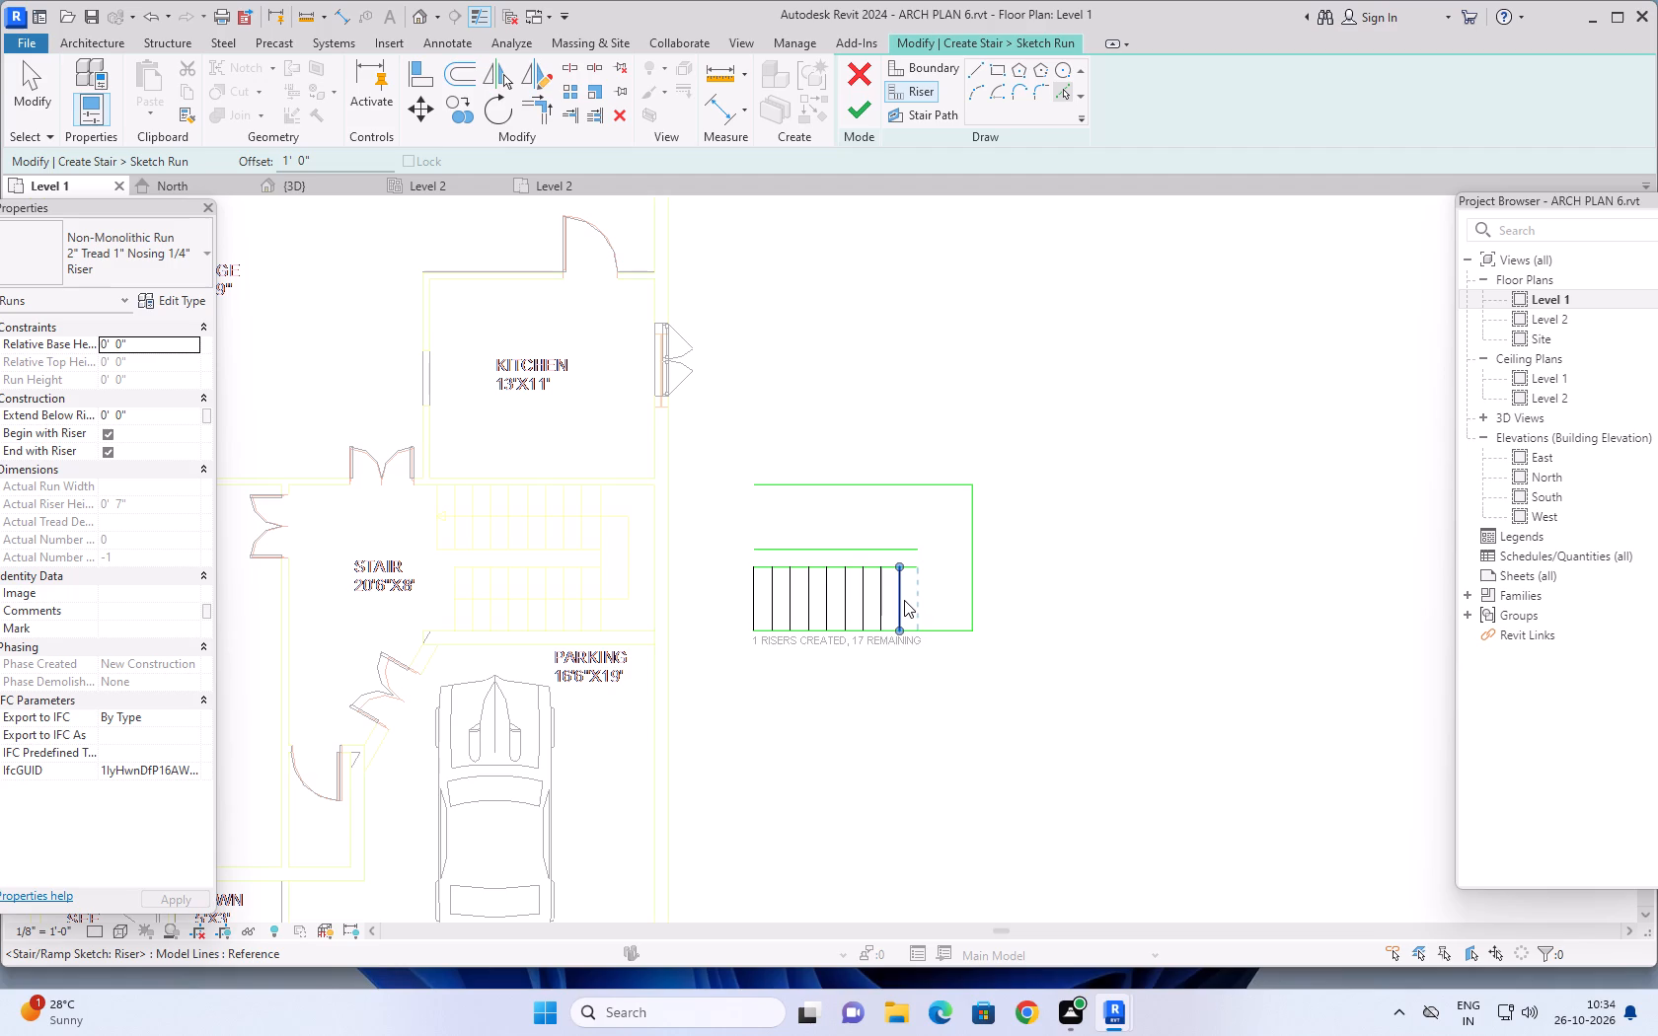
left_click(904, 600)
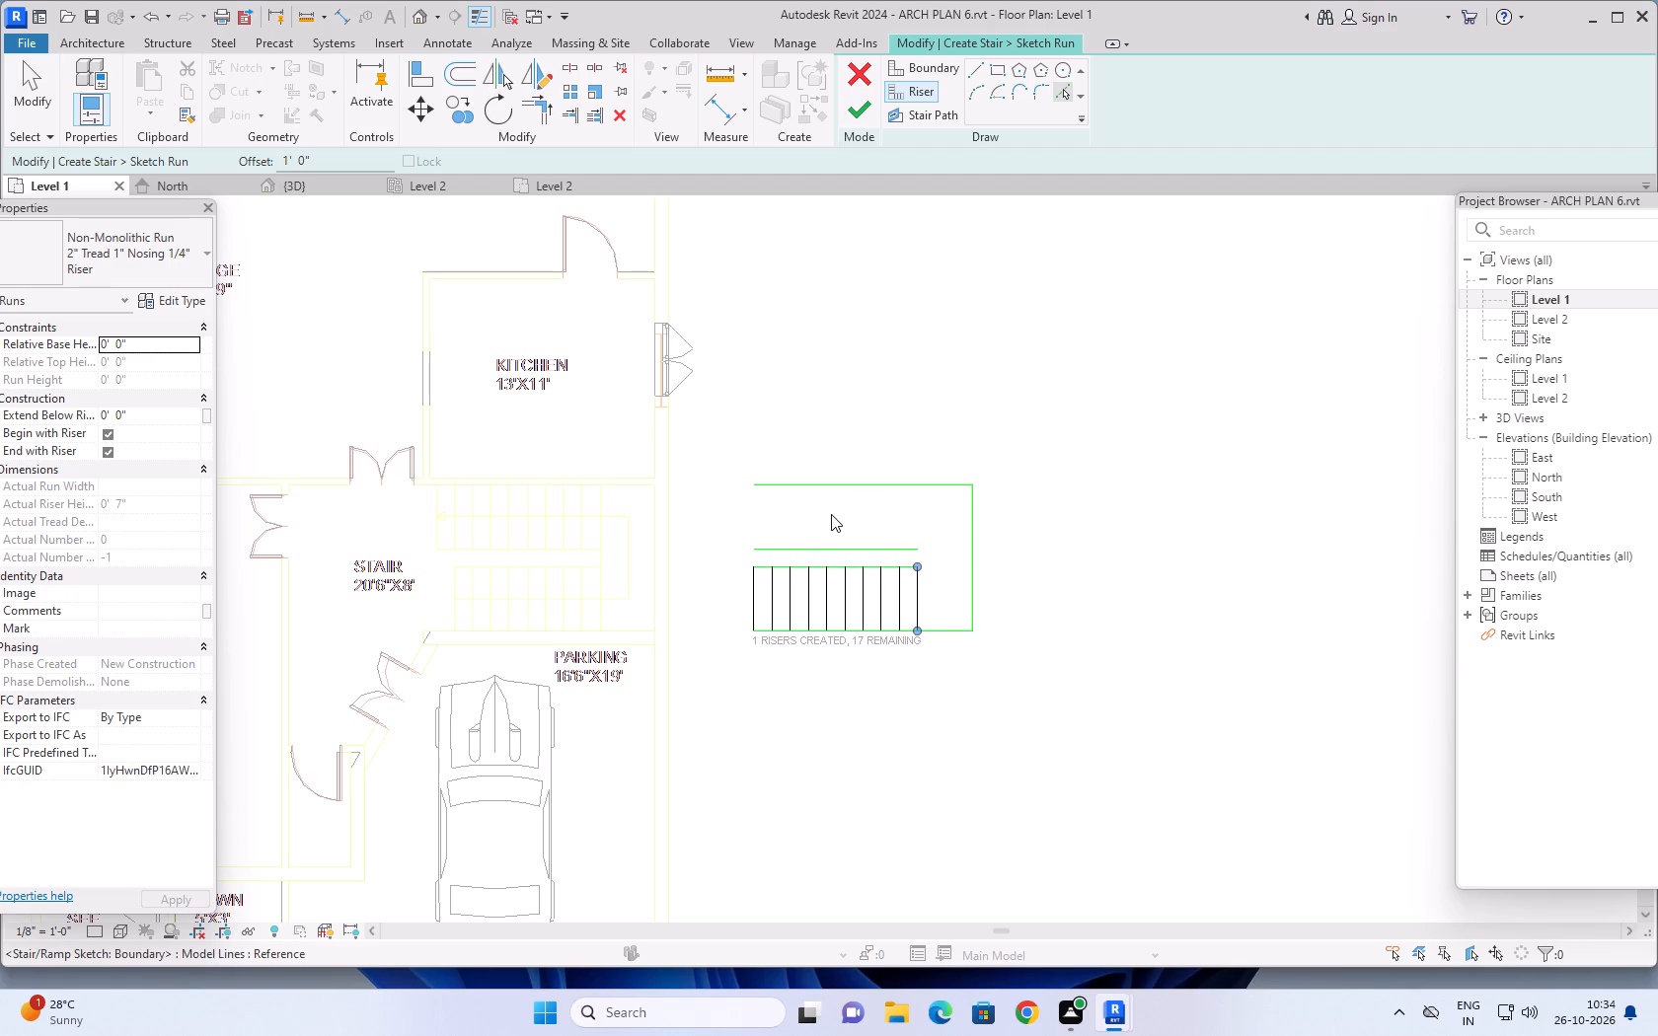
key("Escape")
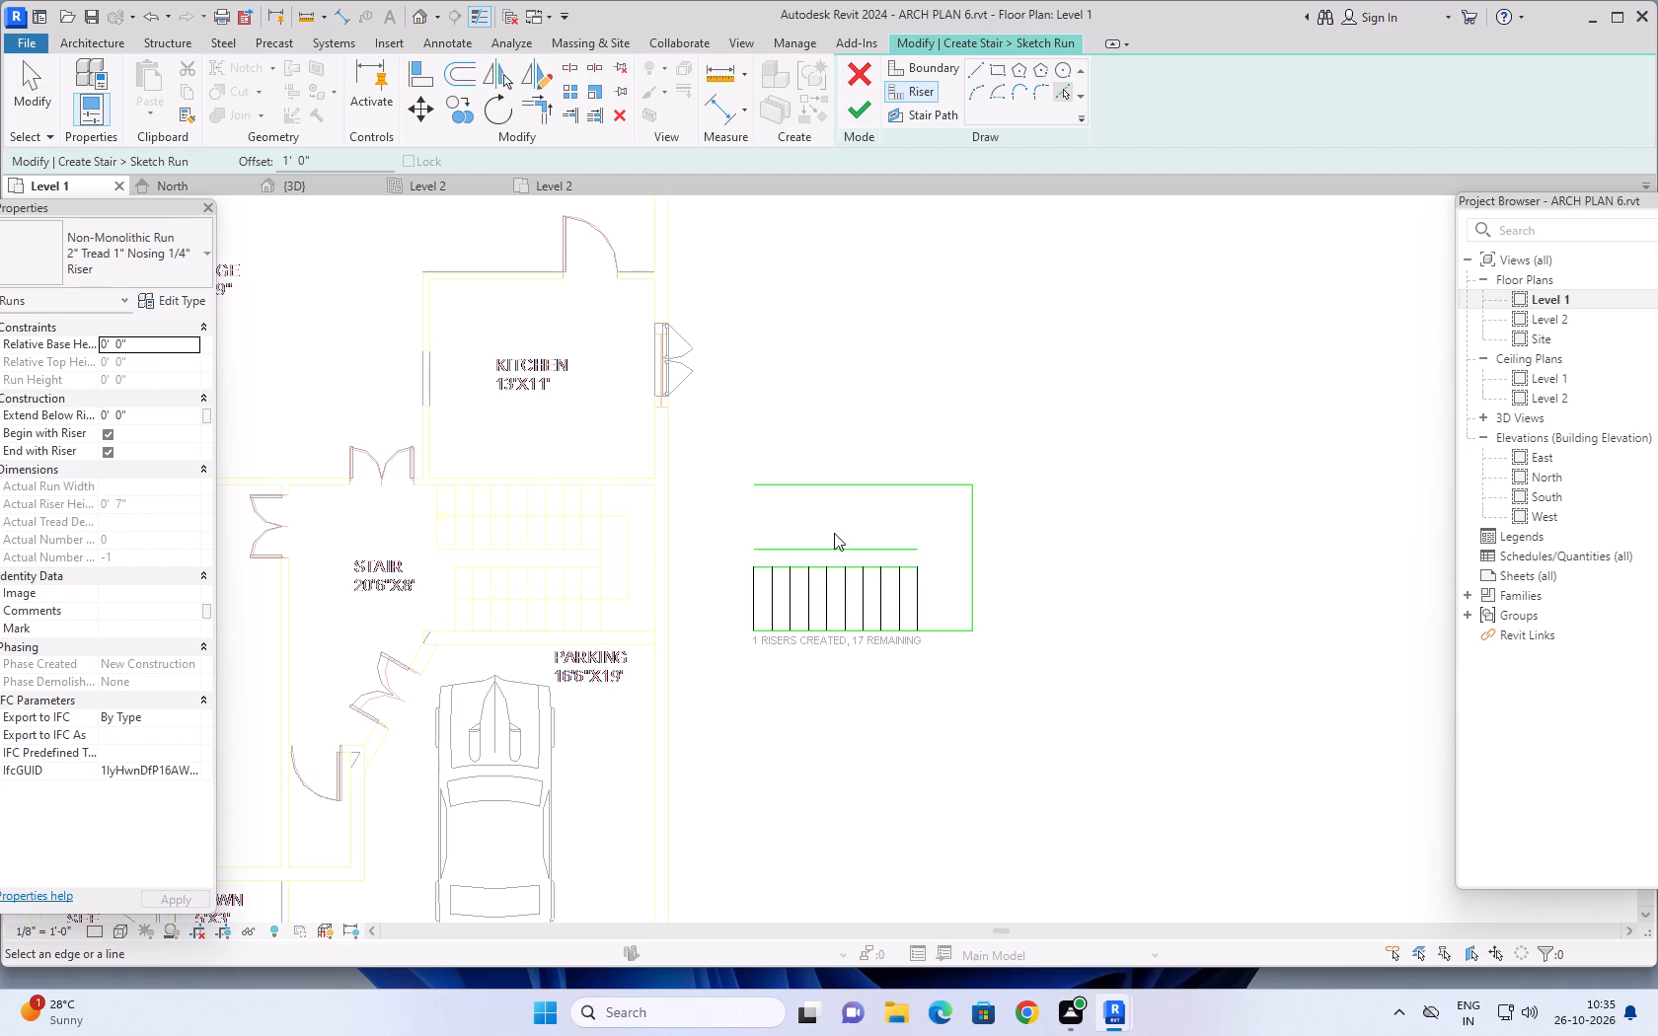
key("Escape")
key("Escape")
Mirror a copy of the south flight's ten risers about the northern inner boundary line.
left_click_drag(935, 587, 748, 607)
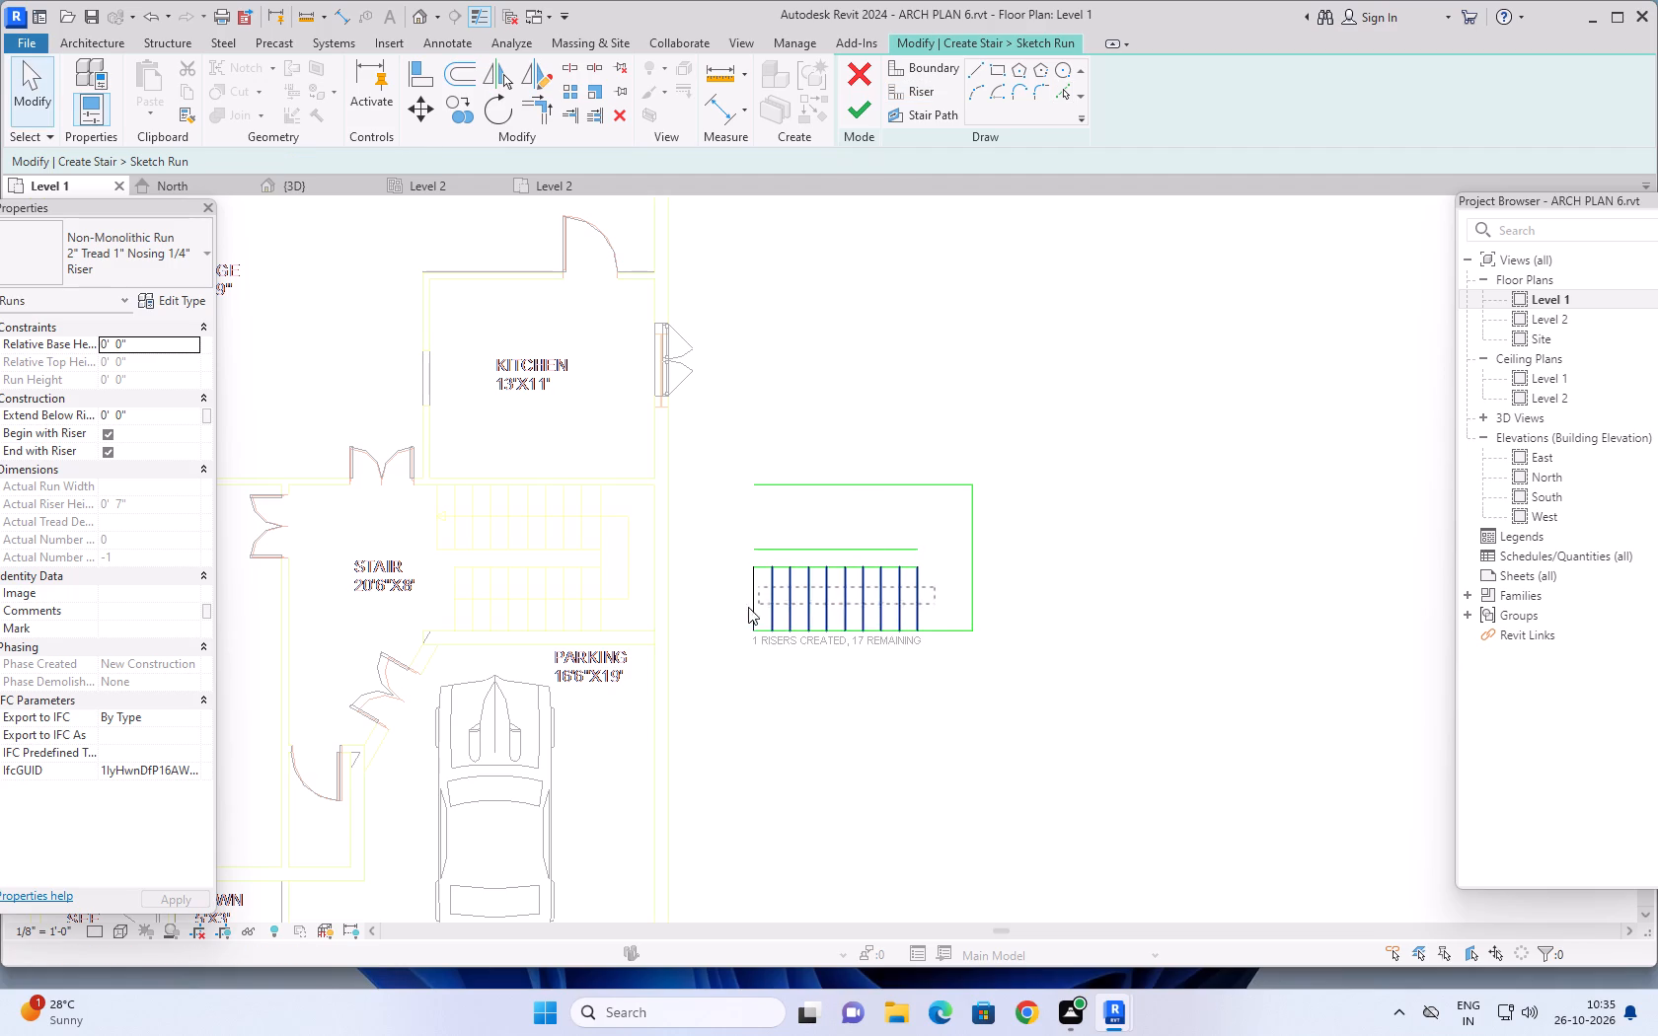
left_click_drag(748, 607, 727, 609)
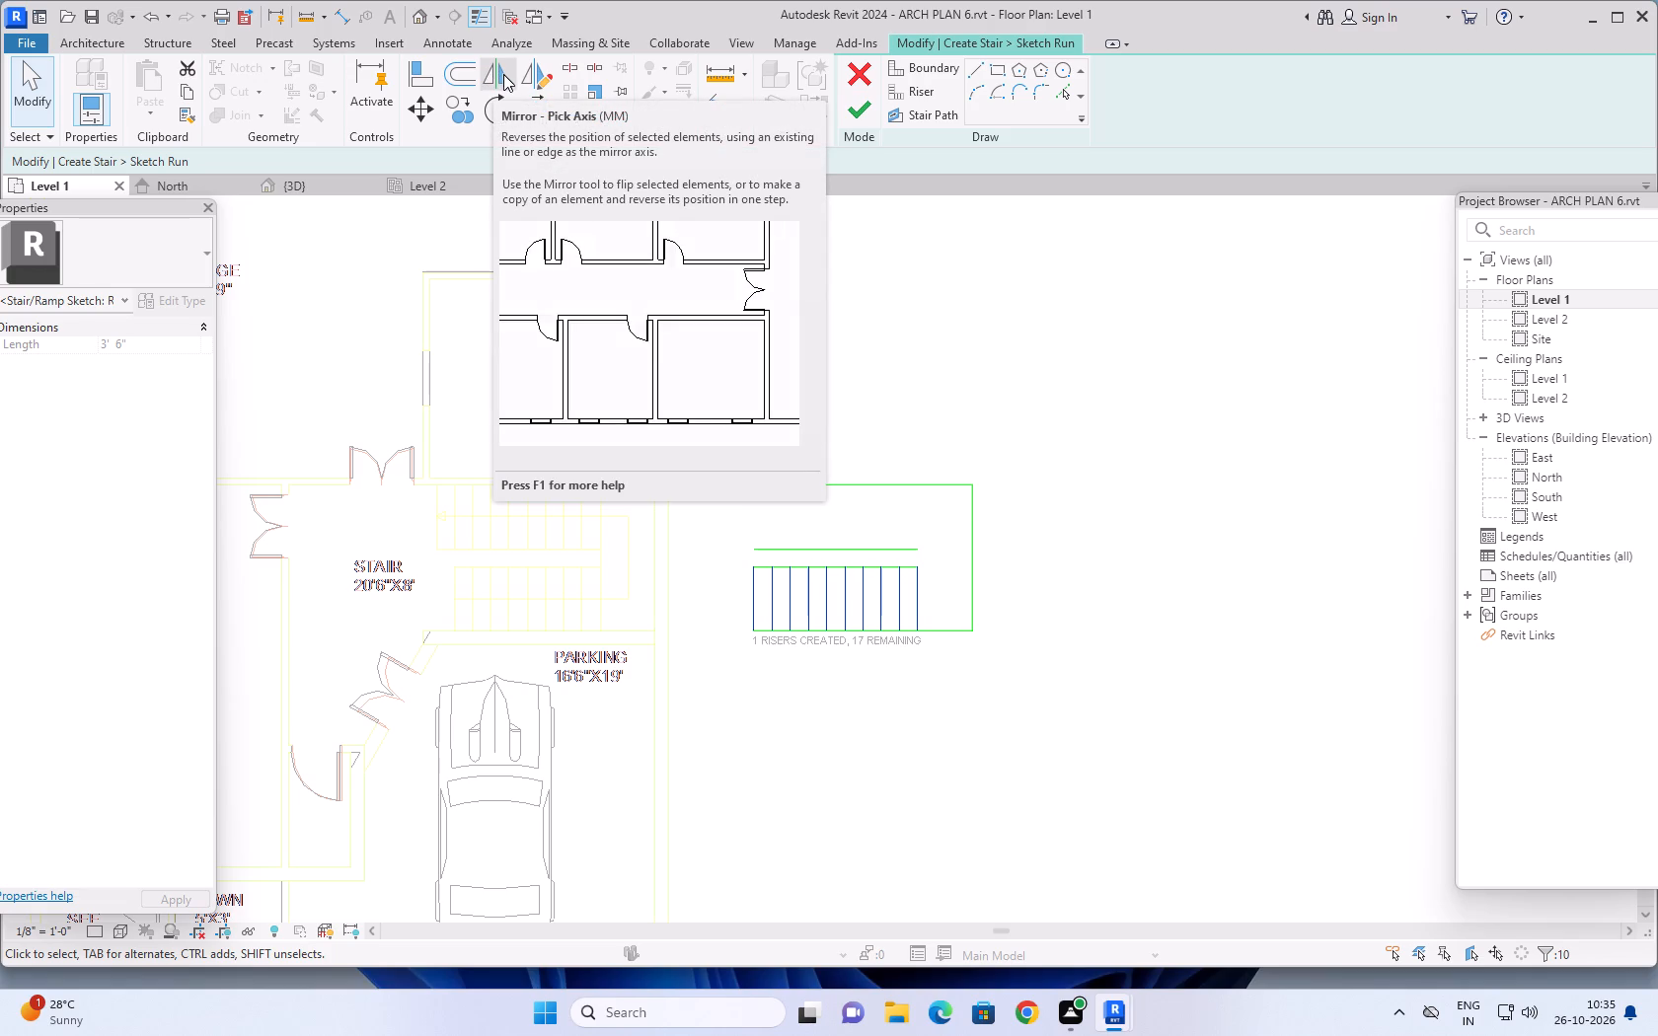
left_click(494, 71)
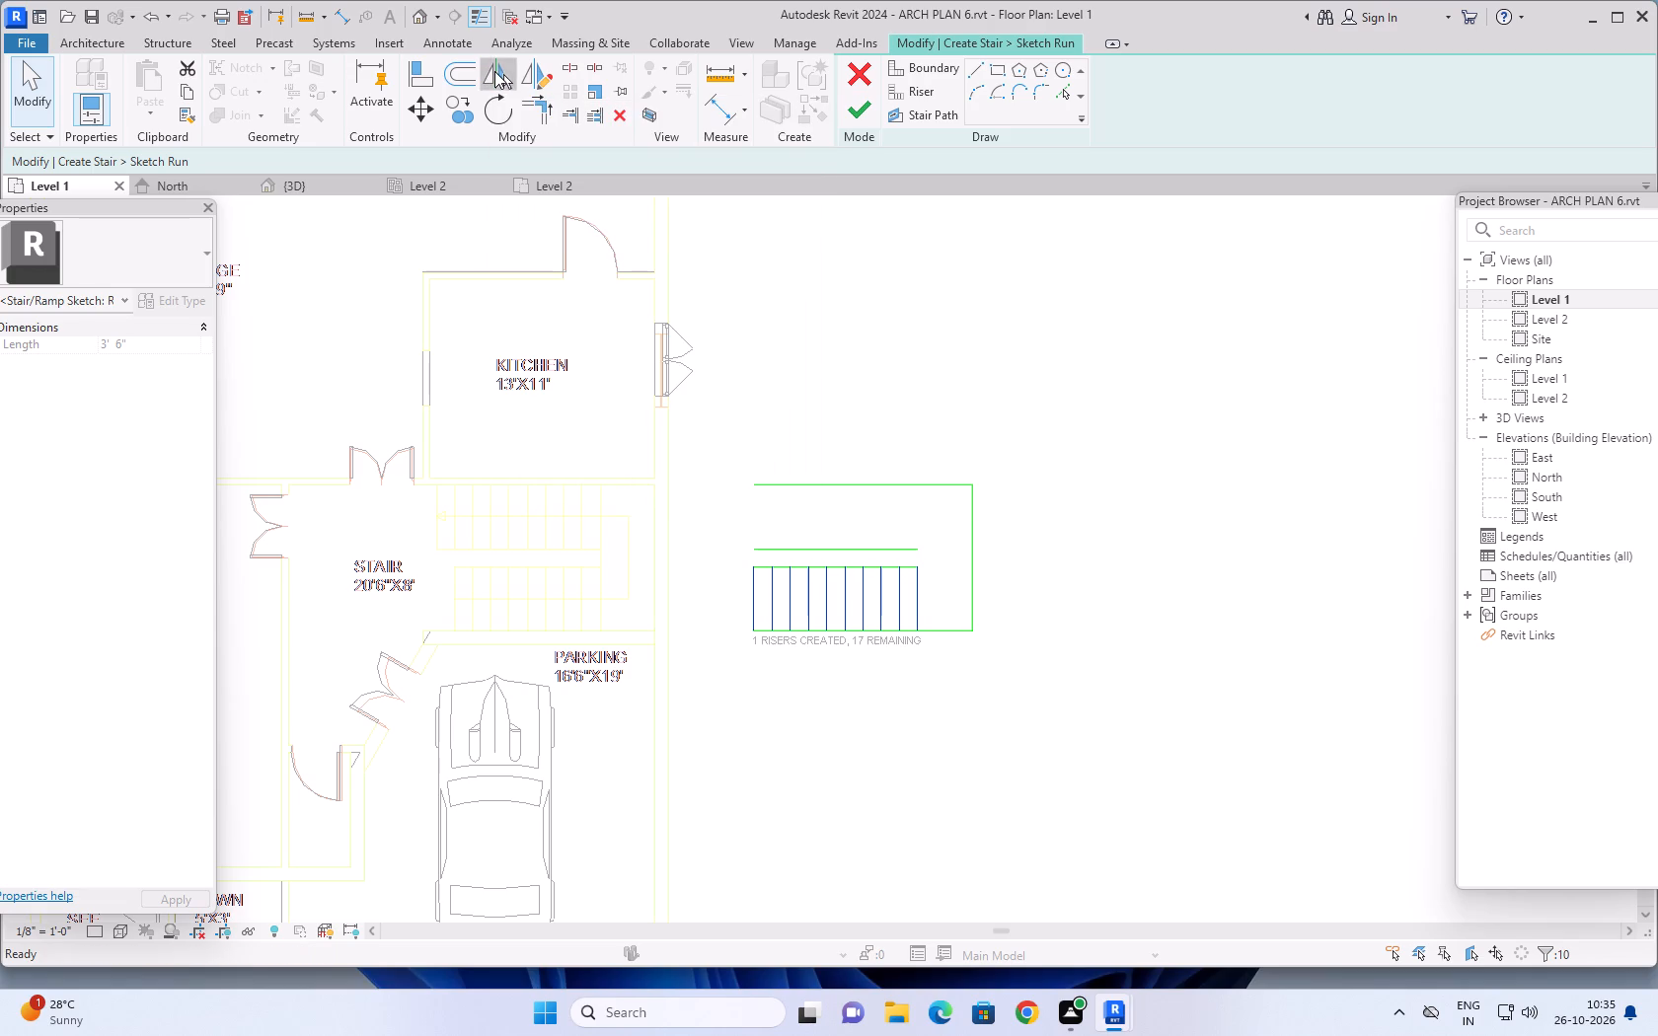
scroll(917, 568, "up", 4)
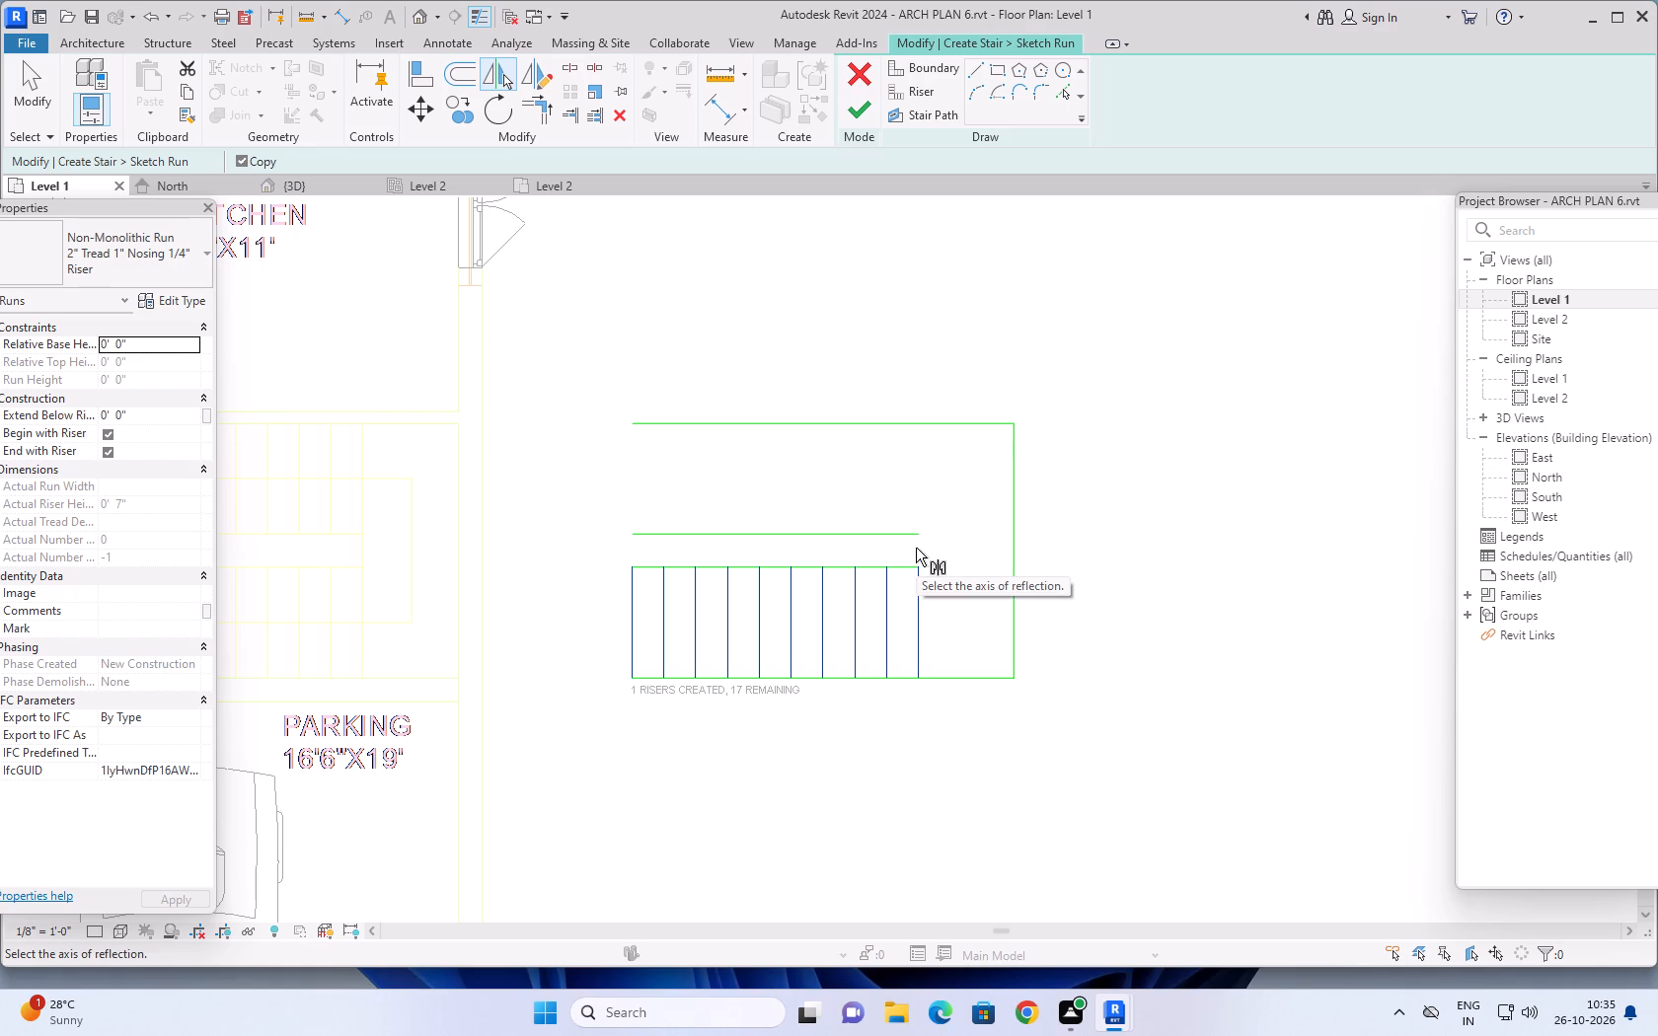
left_click(918, 550)
left_click_drag(952, 605, 589, 622)
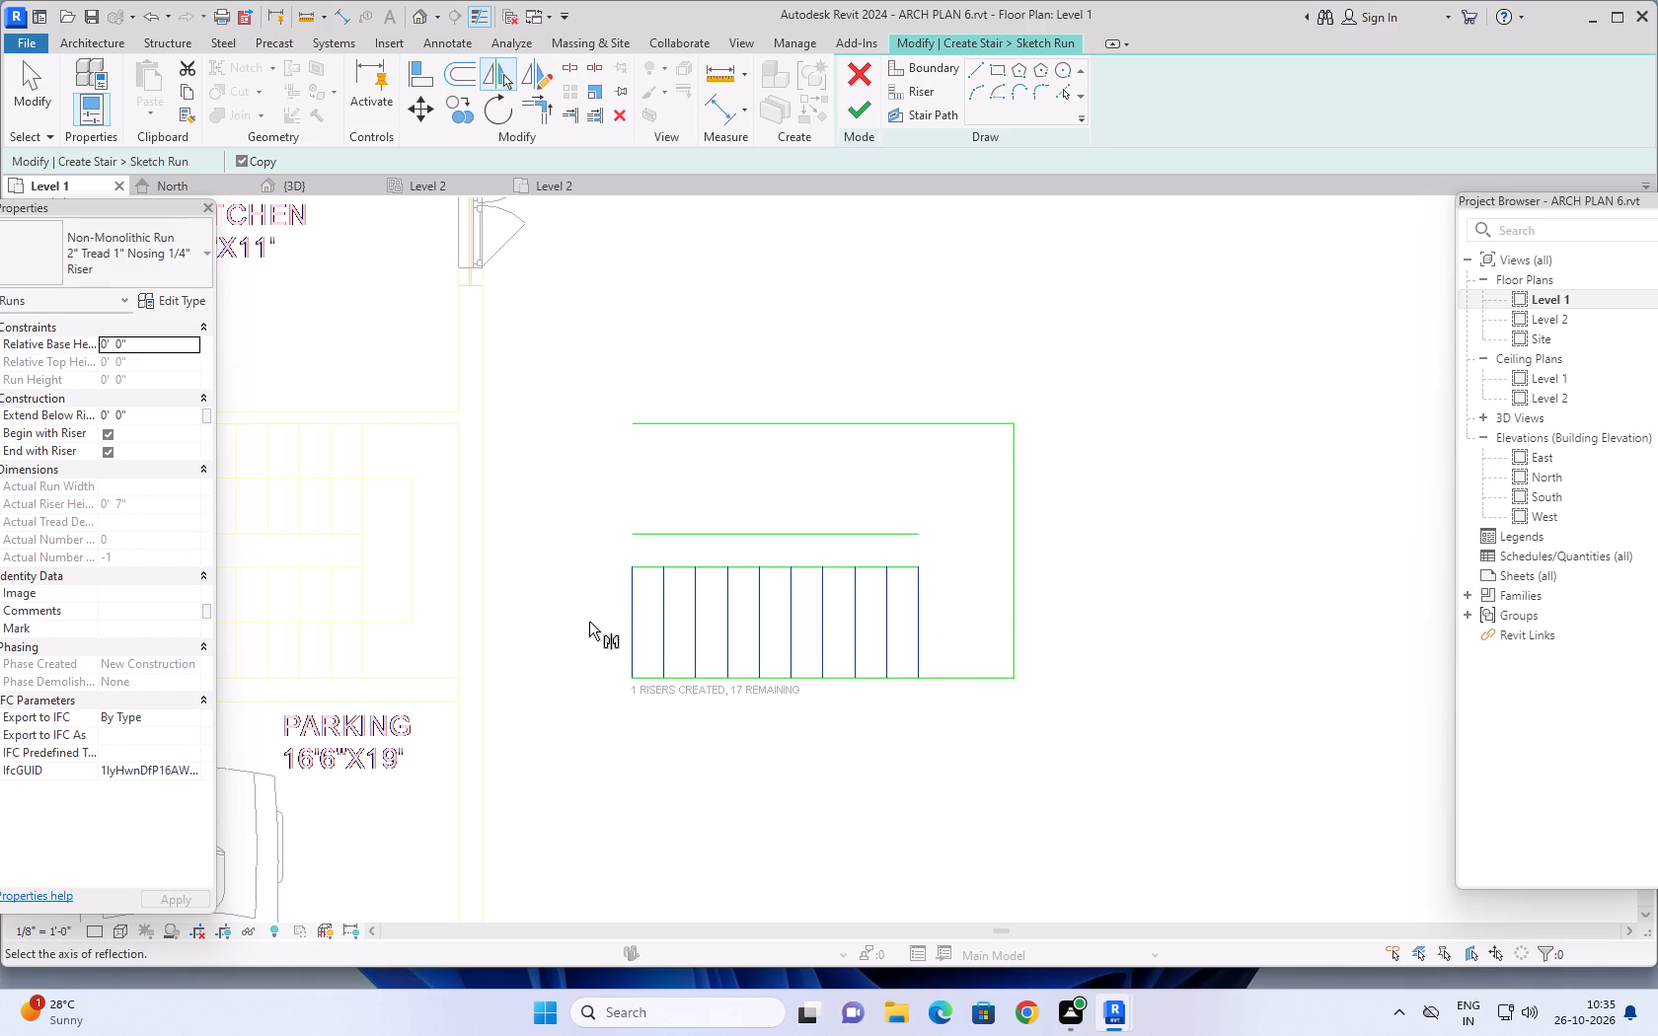
left_click_drag(589, 622, 588, 621)
left_click(708, 533)
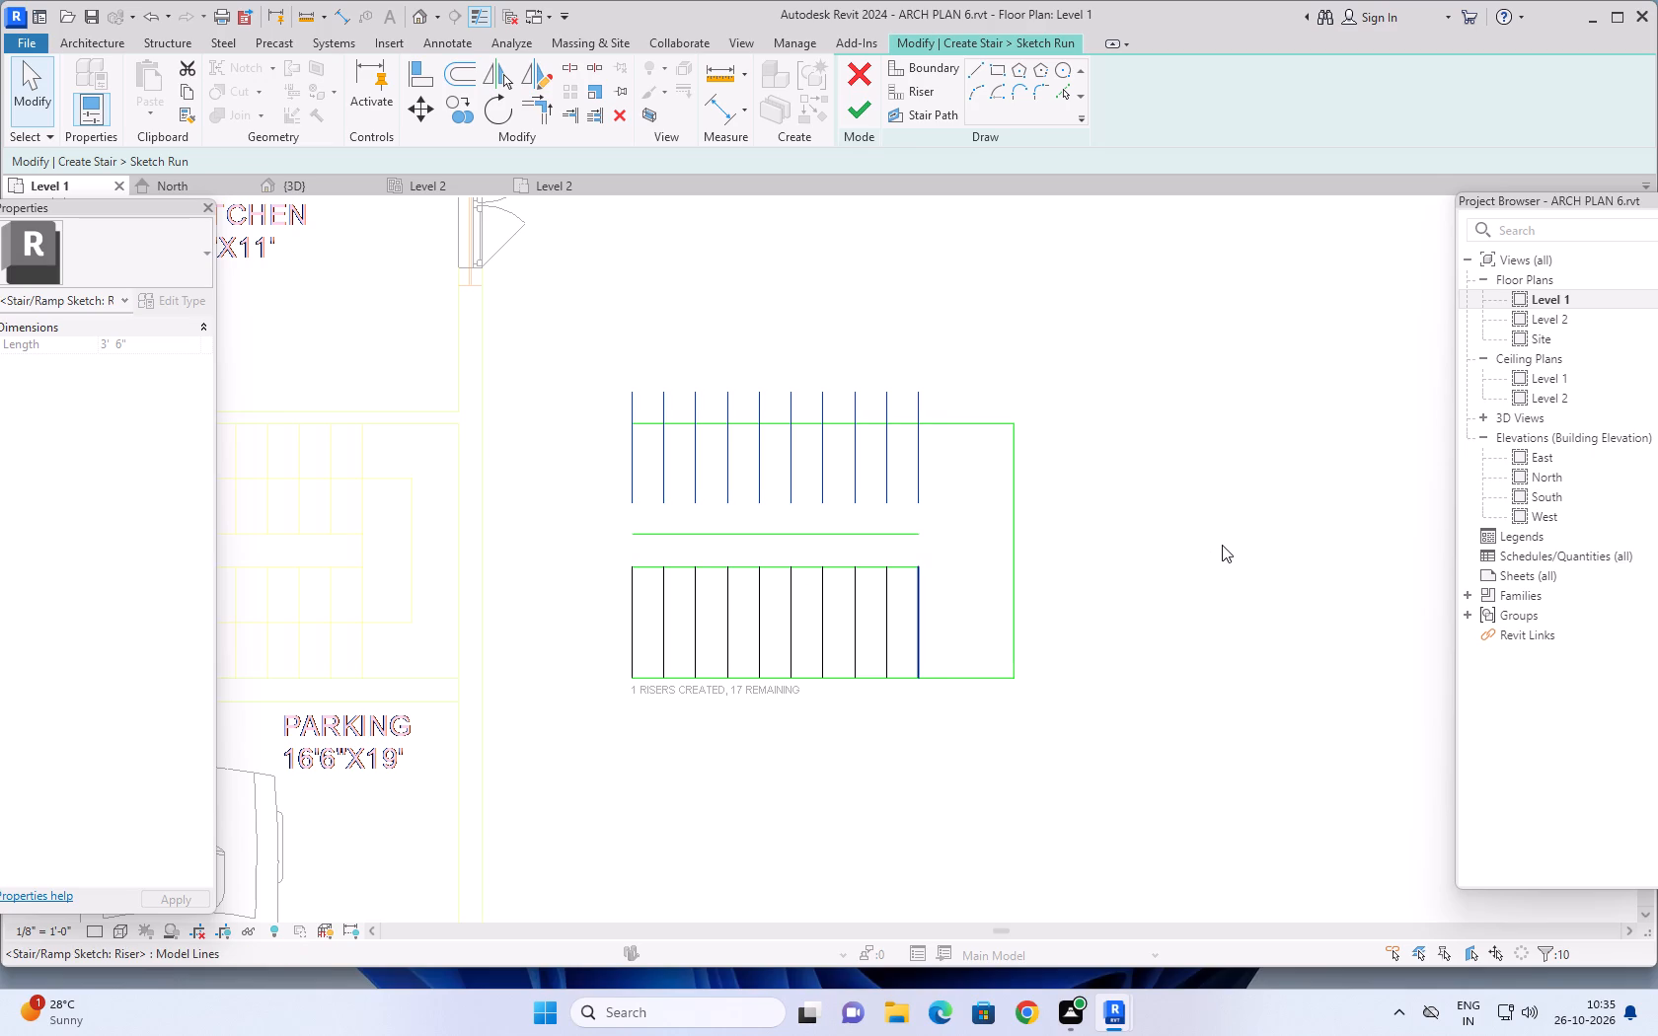
key("Escape")
key("Escape")
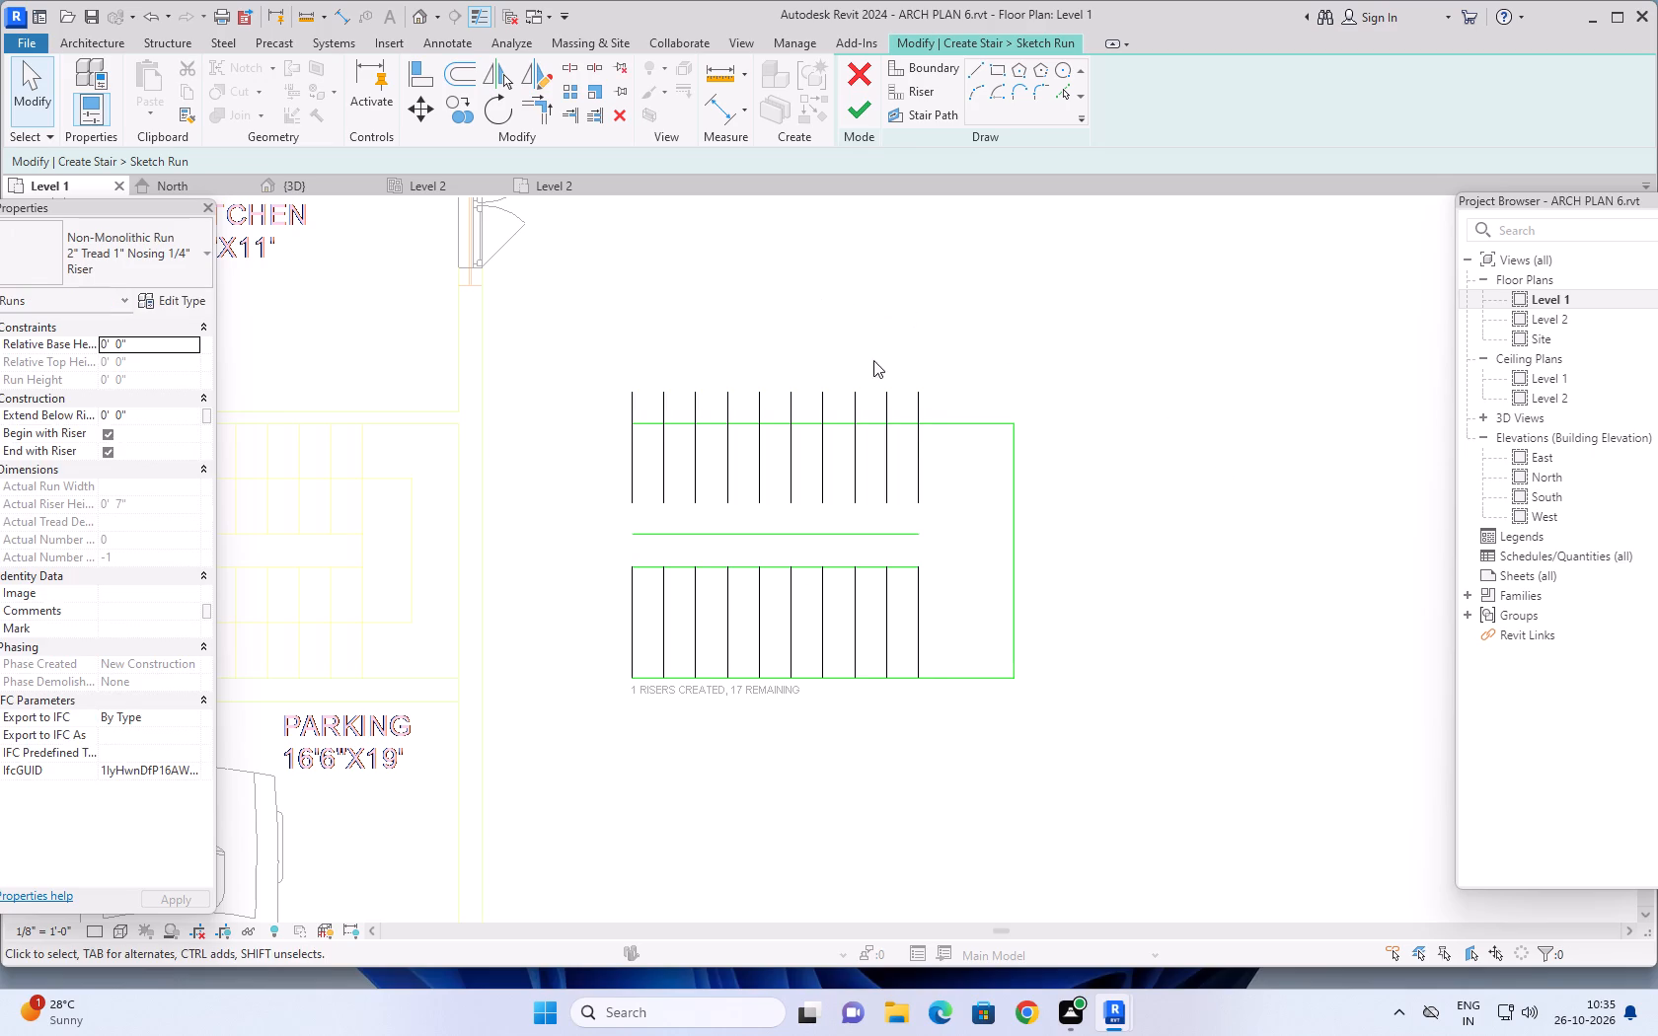
key("Escape")
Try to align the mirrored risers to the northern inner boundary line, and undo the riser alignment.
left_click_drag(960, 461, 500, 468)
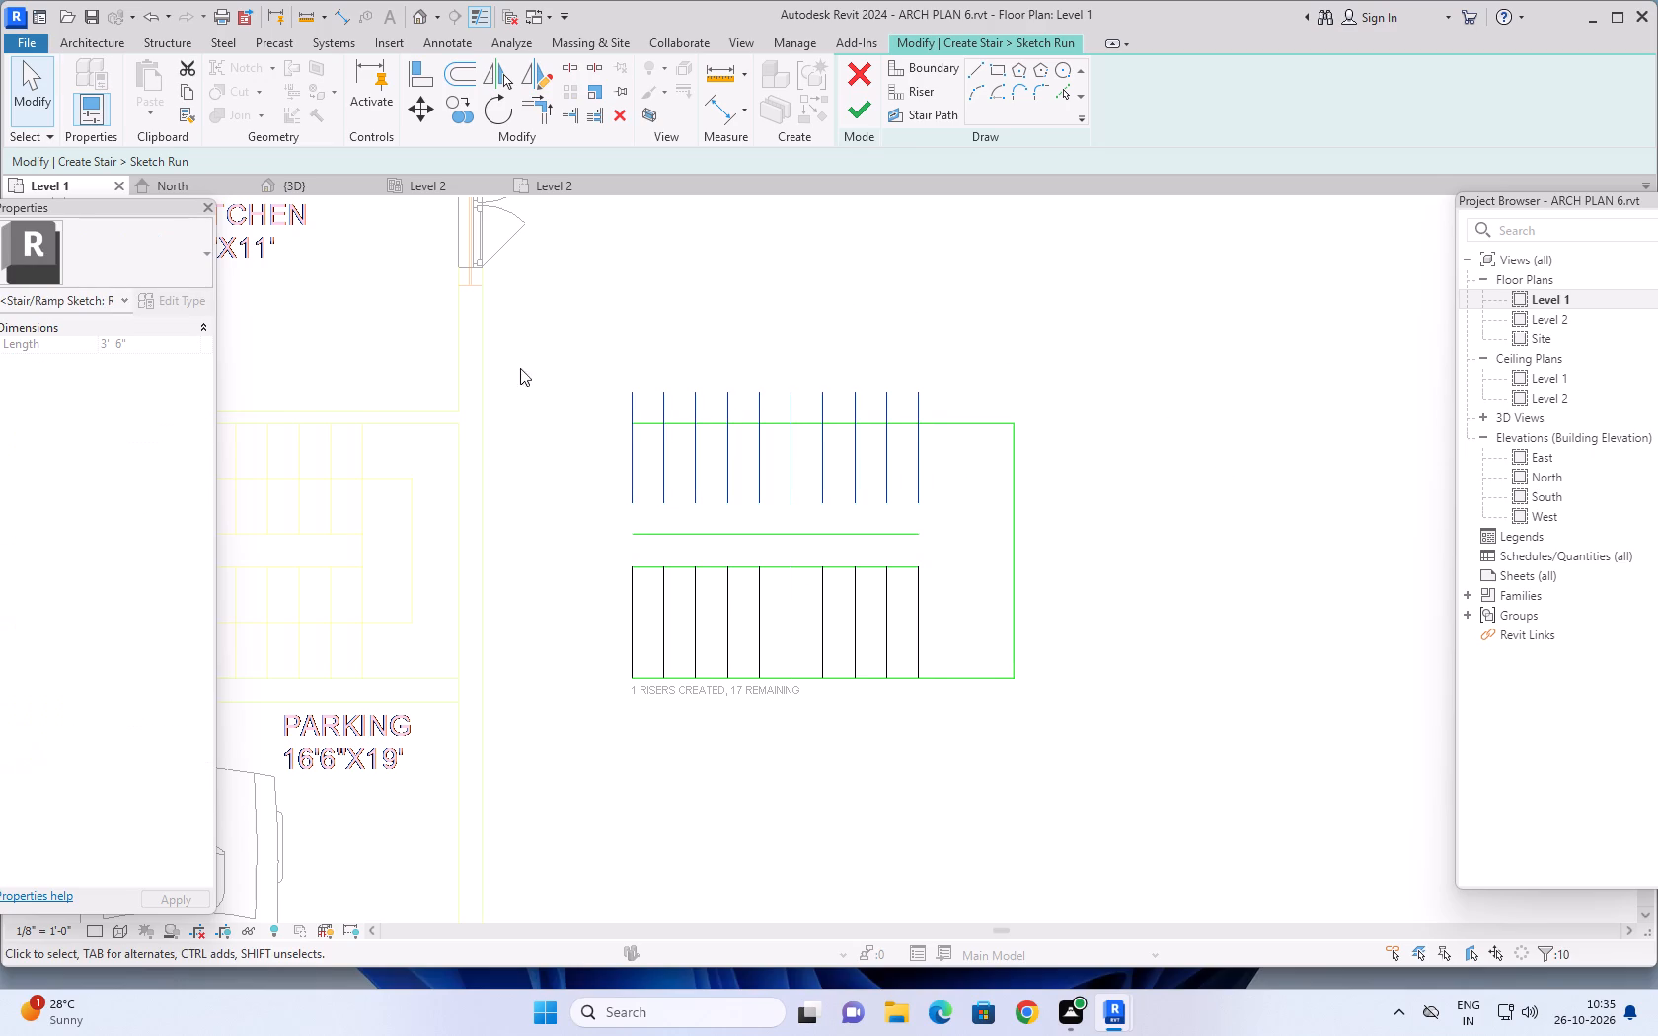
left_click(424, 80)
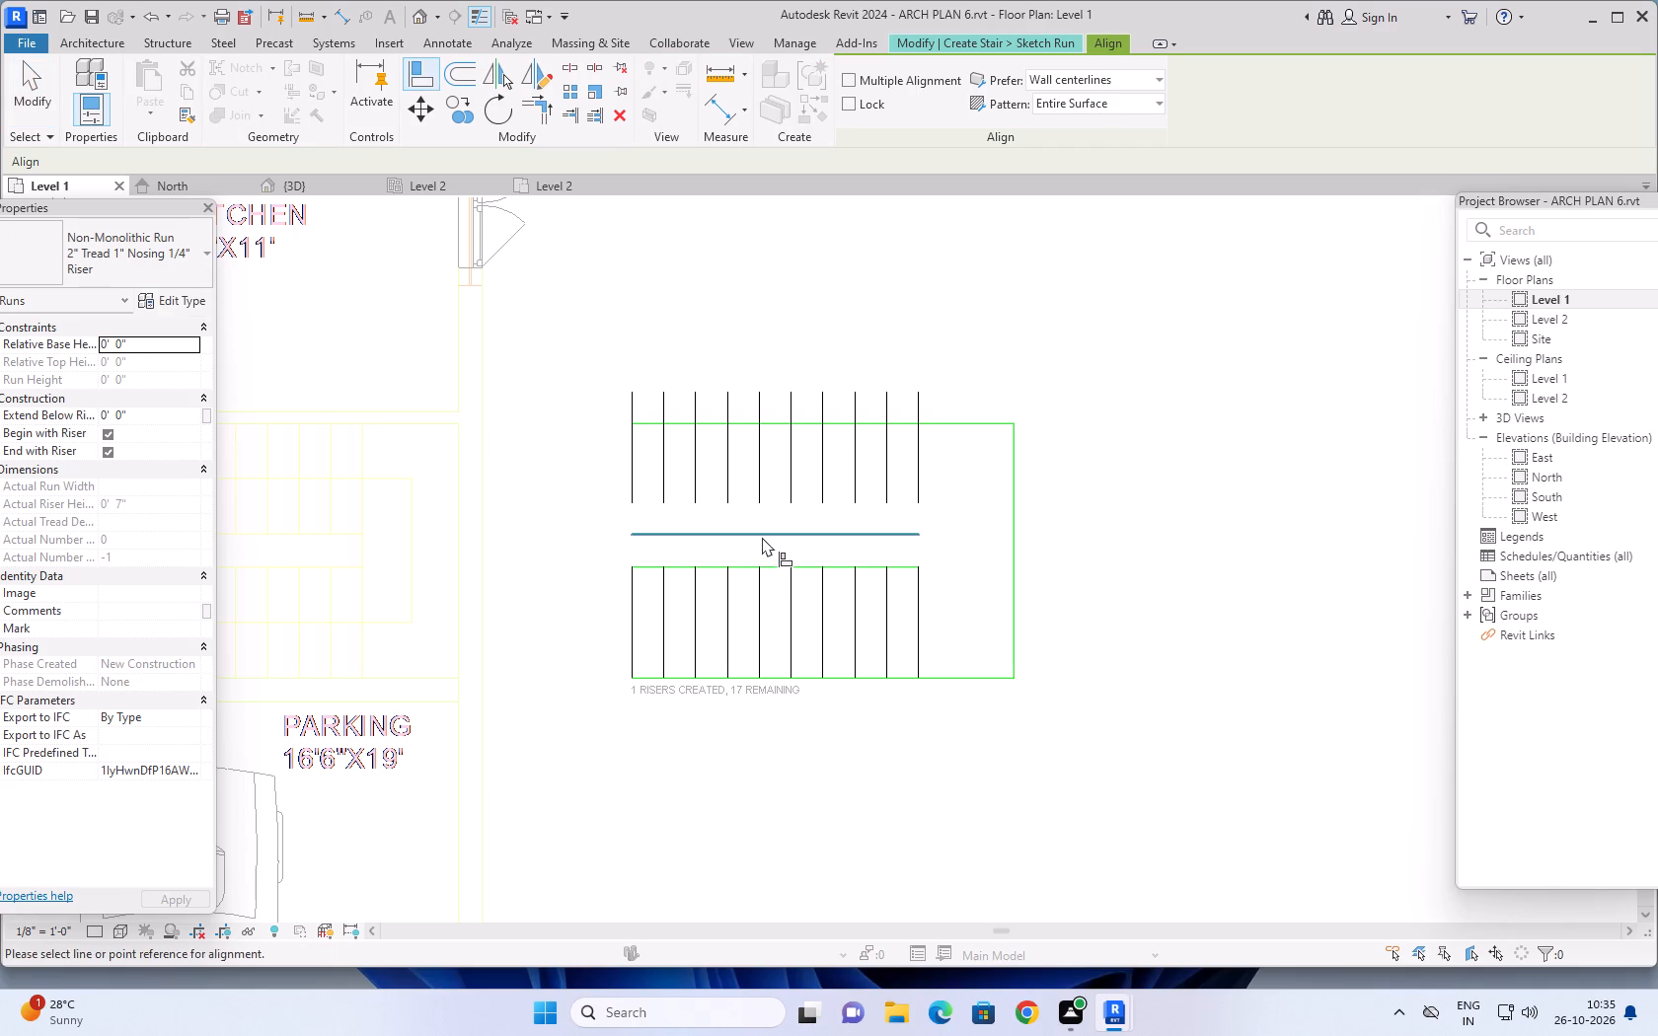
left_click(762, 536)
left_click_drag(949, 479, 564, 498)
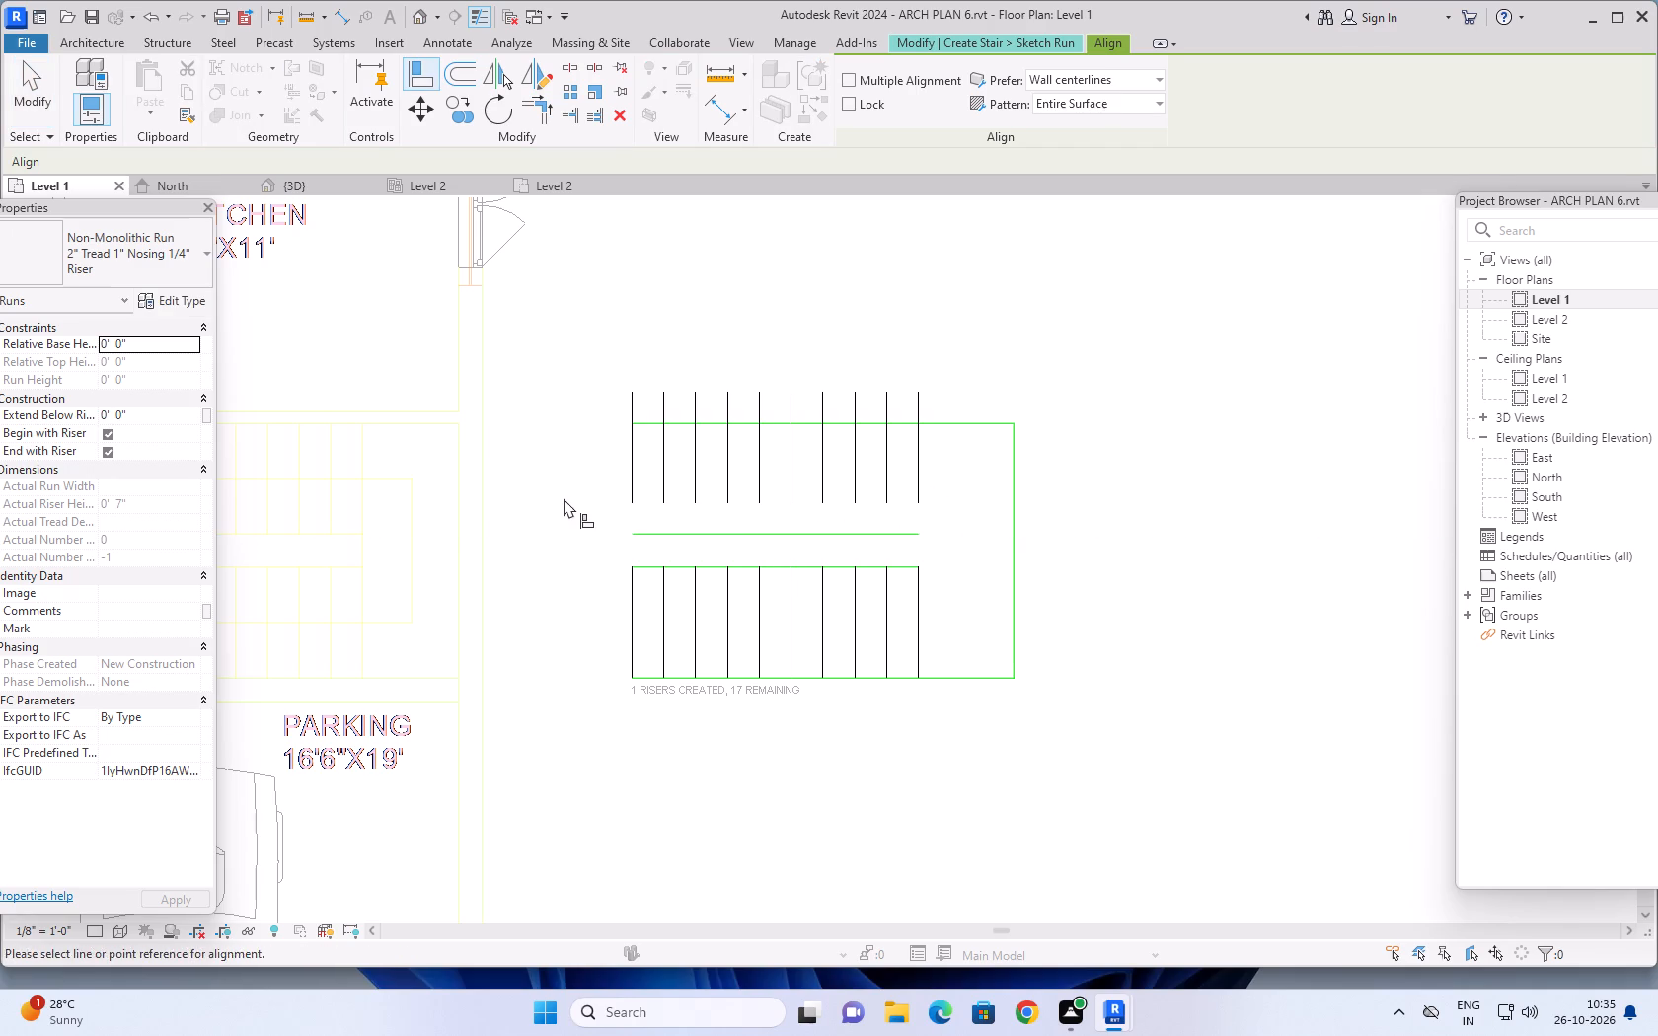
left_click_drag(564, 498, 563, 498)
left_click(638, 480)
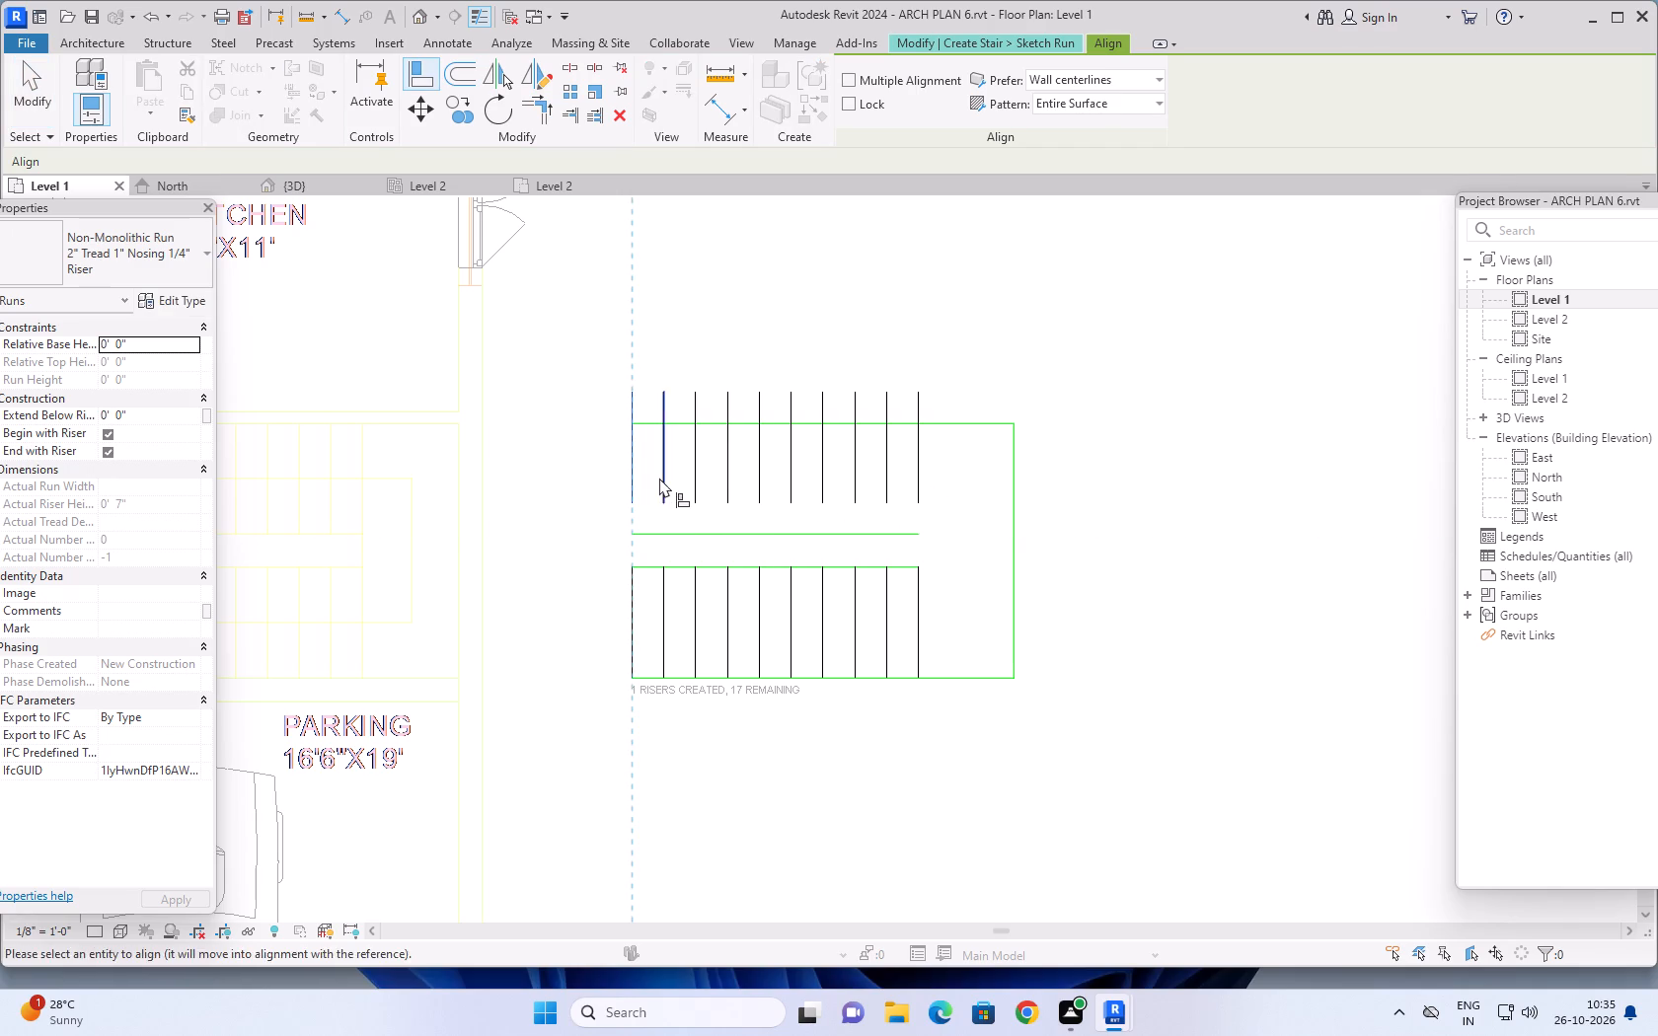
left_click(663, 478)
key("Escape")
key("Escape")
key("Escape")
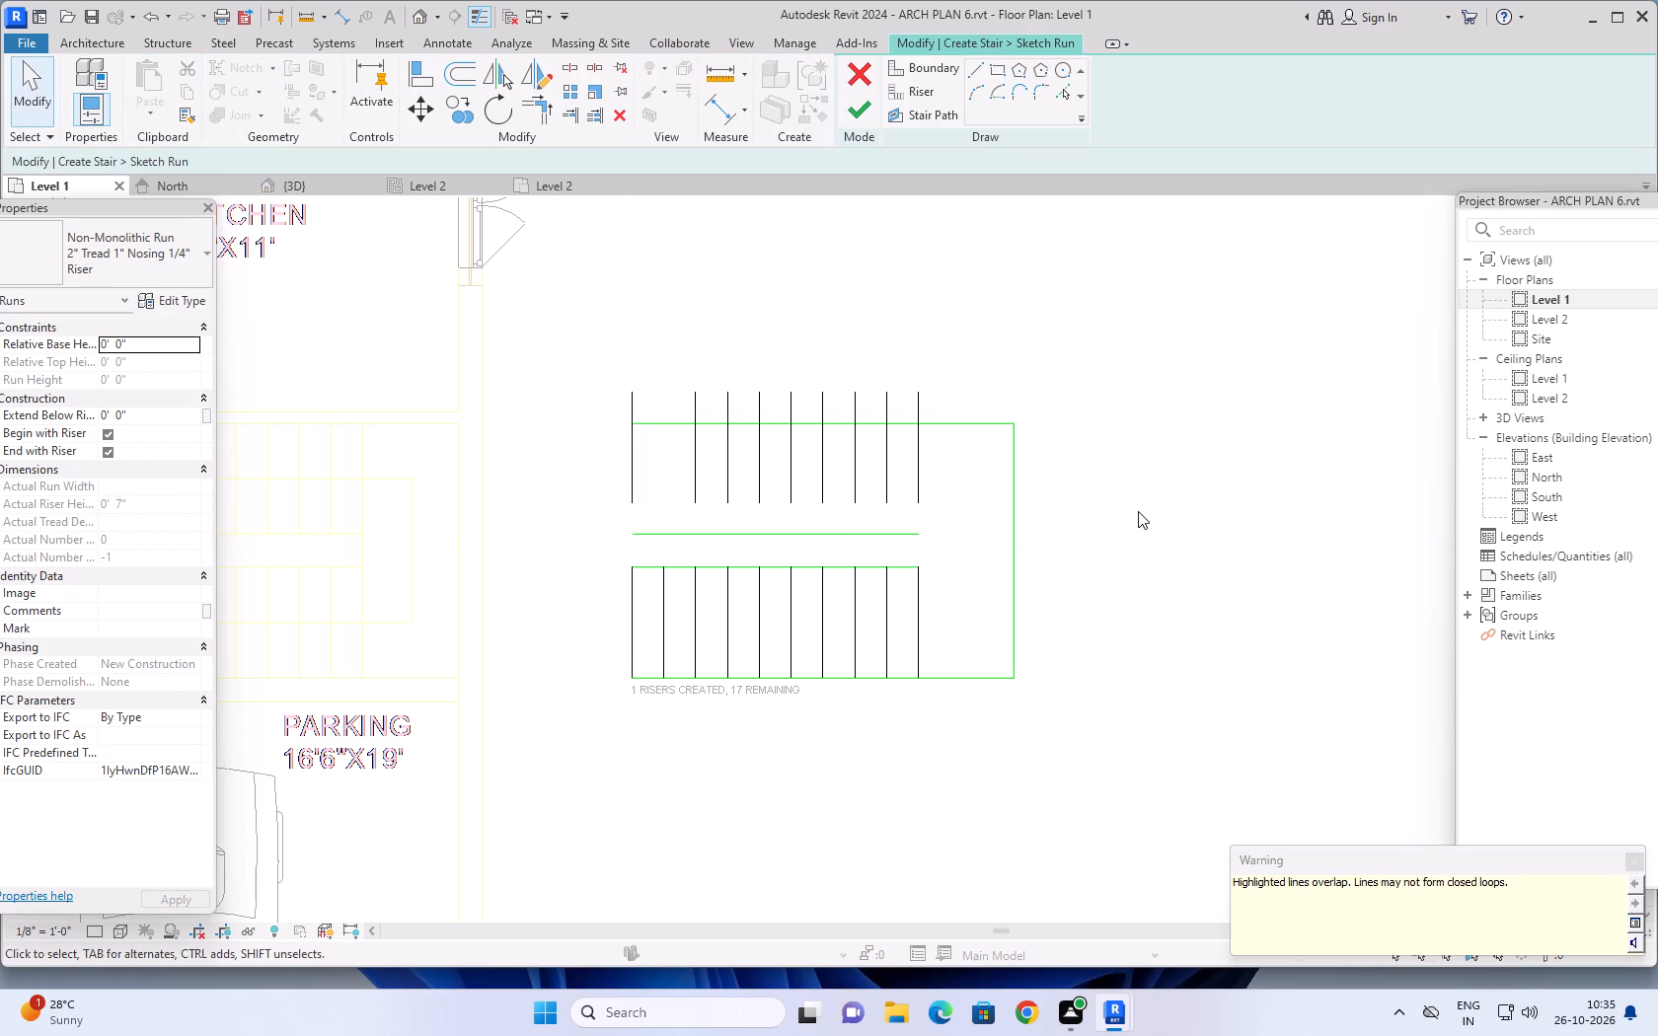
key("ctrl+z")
Move the ten mirrored risers 1' south so their lower ends meet the northern inner boundary line.
key("Escape")
key("Escape")
key("Escape")
key("Escape")
key("Escape")
key("Escape")
left_click(1640, 858)
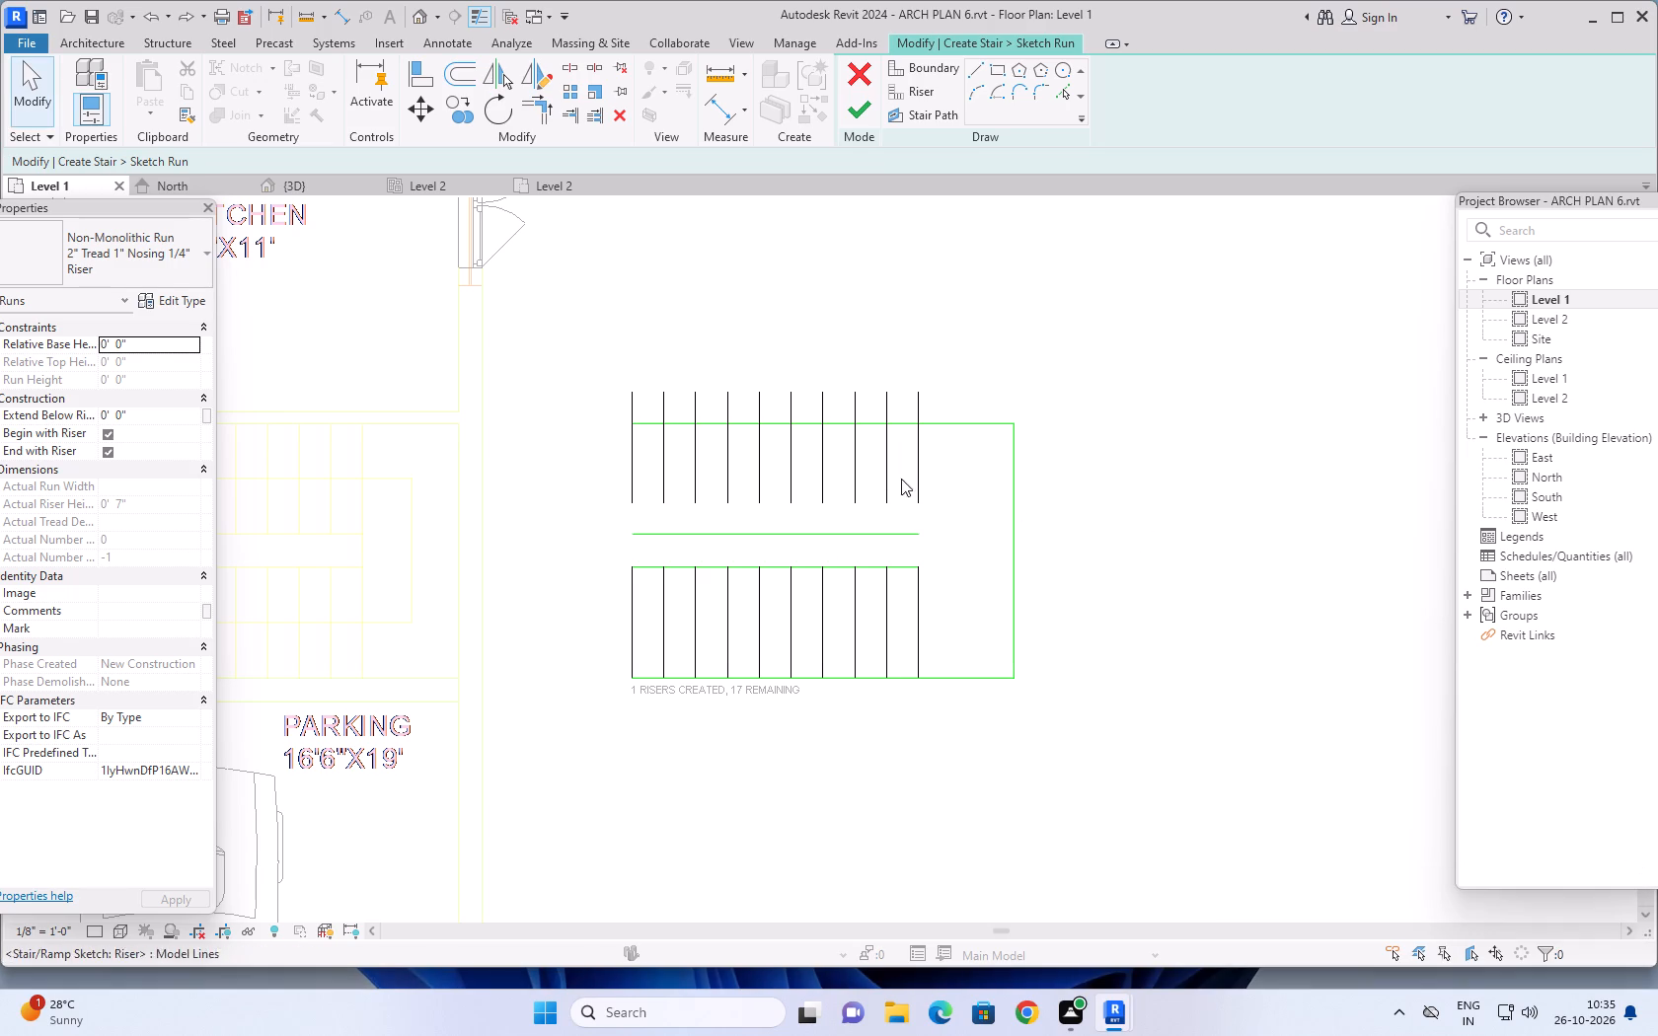
left_click_drag(937, 473, 533, 498)
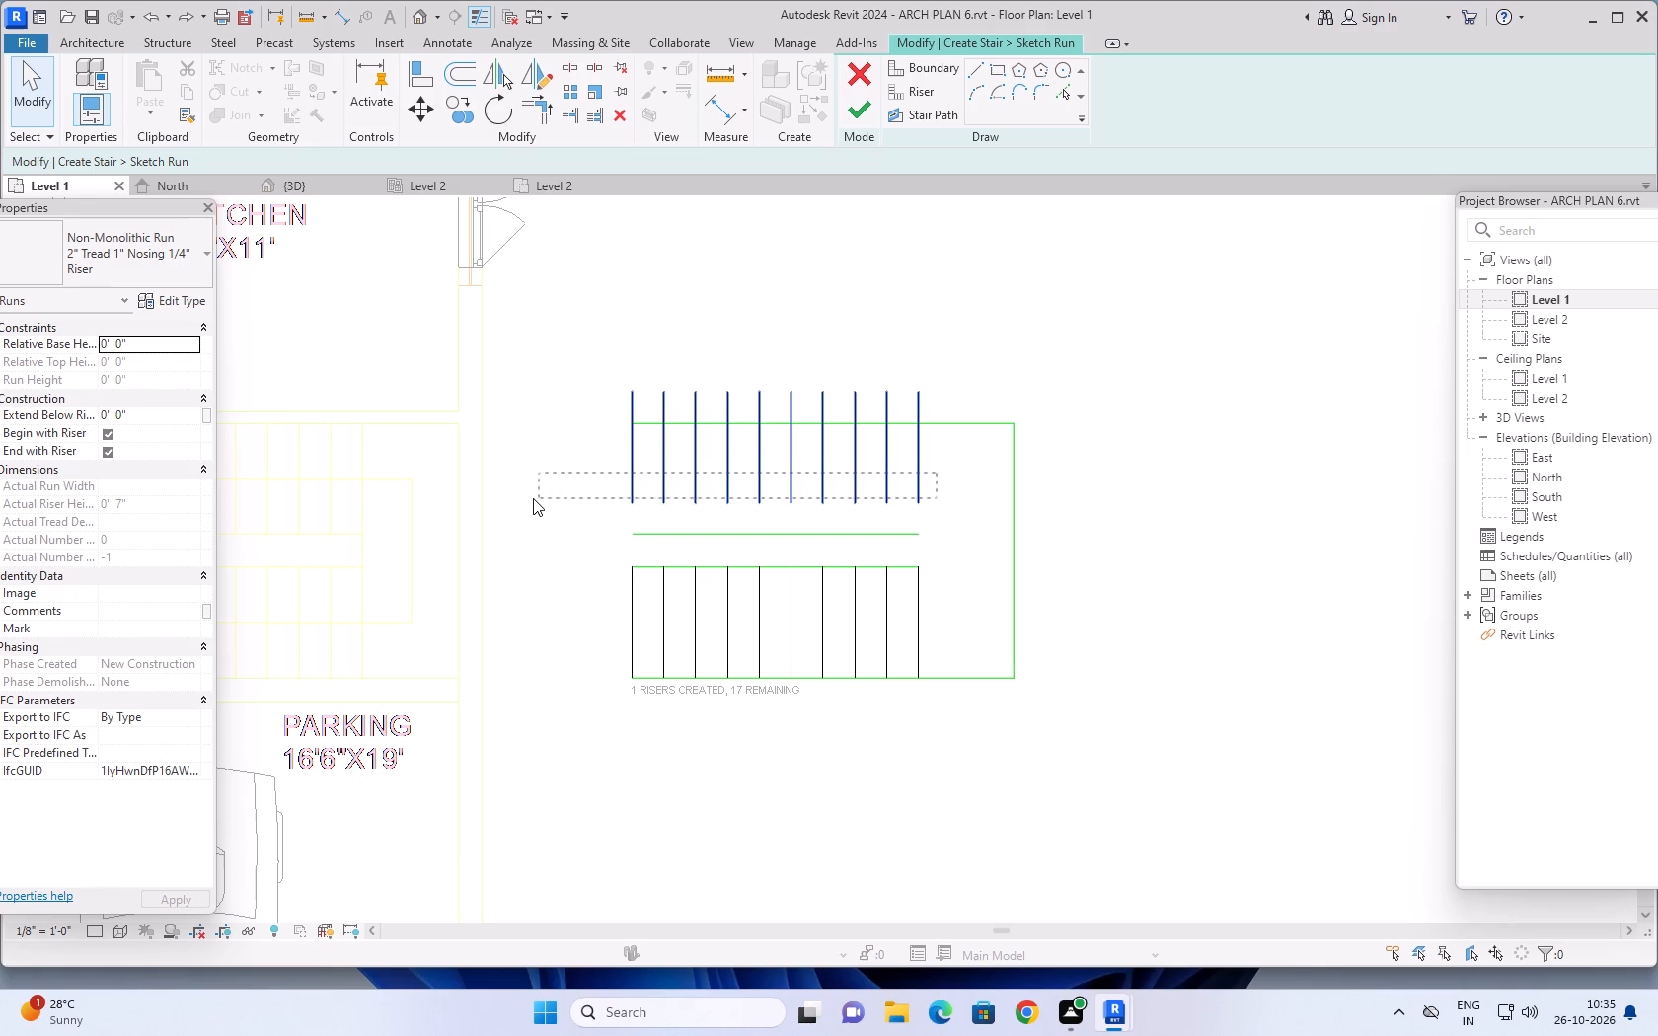
left_click_drag(533, 498, 565, 517)
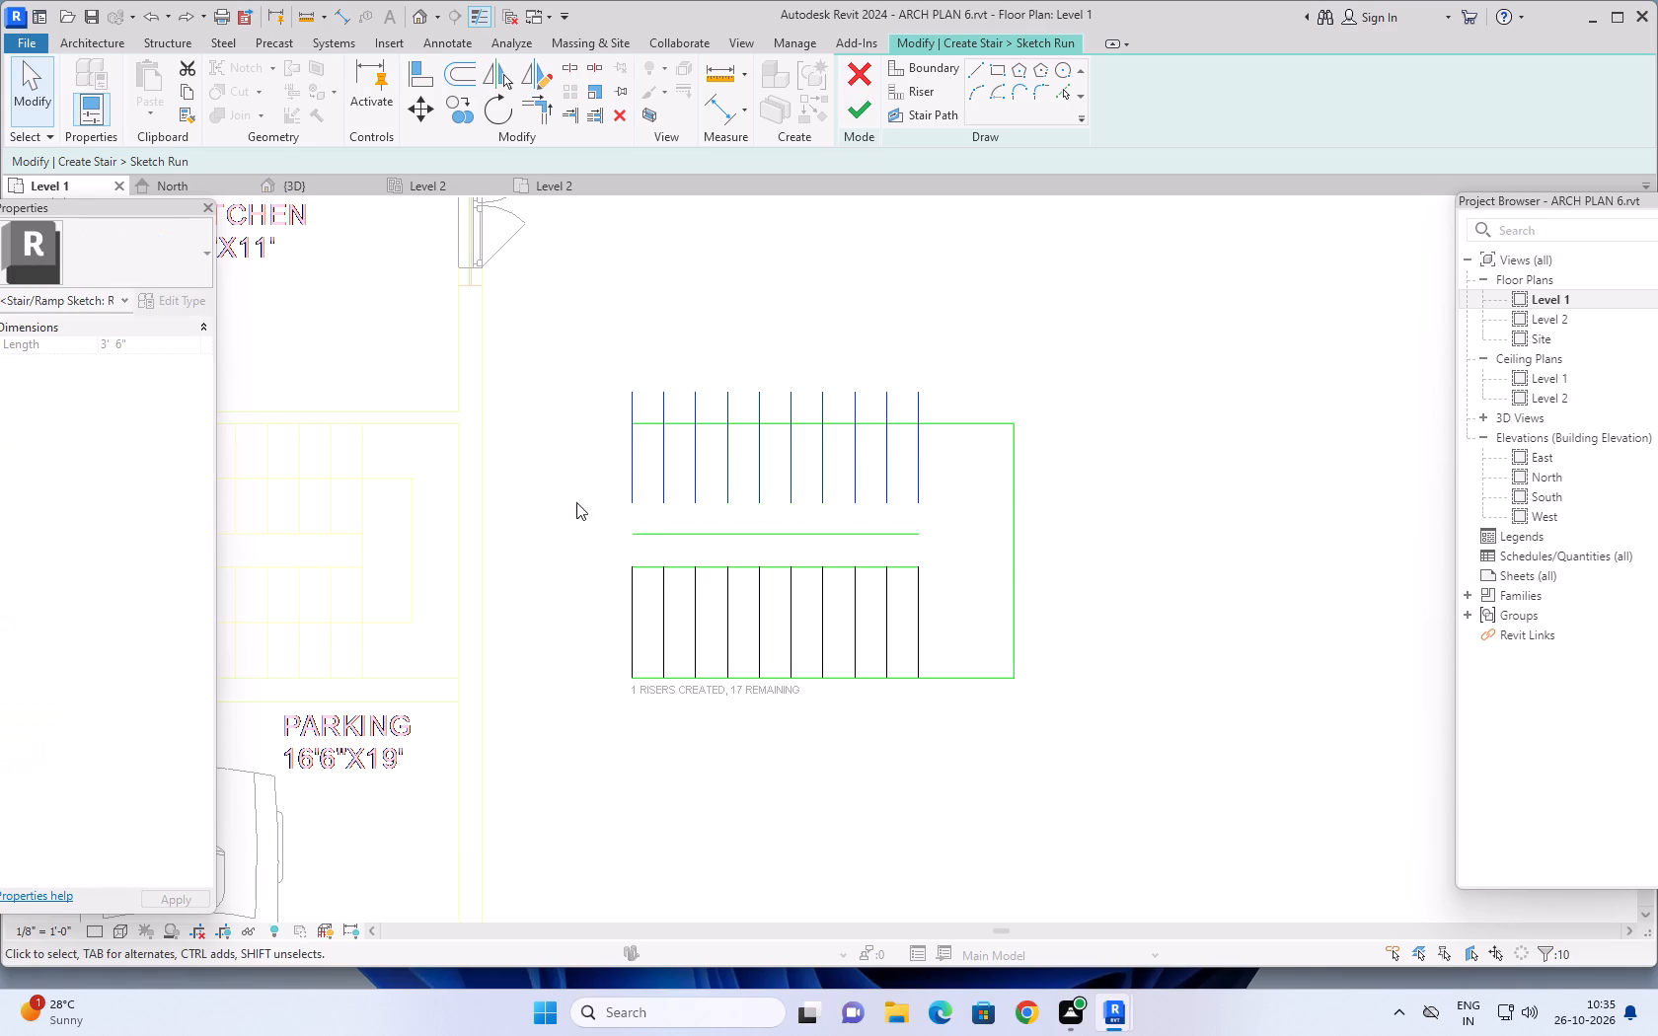
left_click(425, 111)
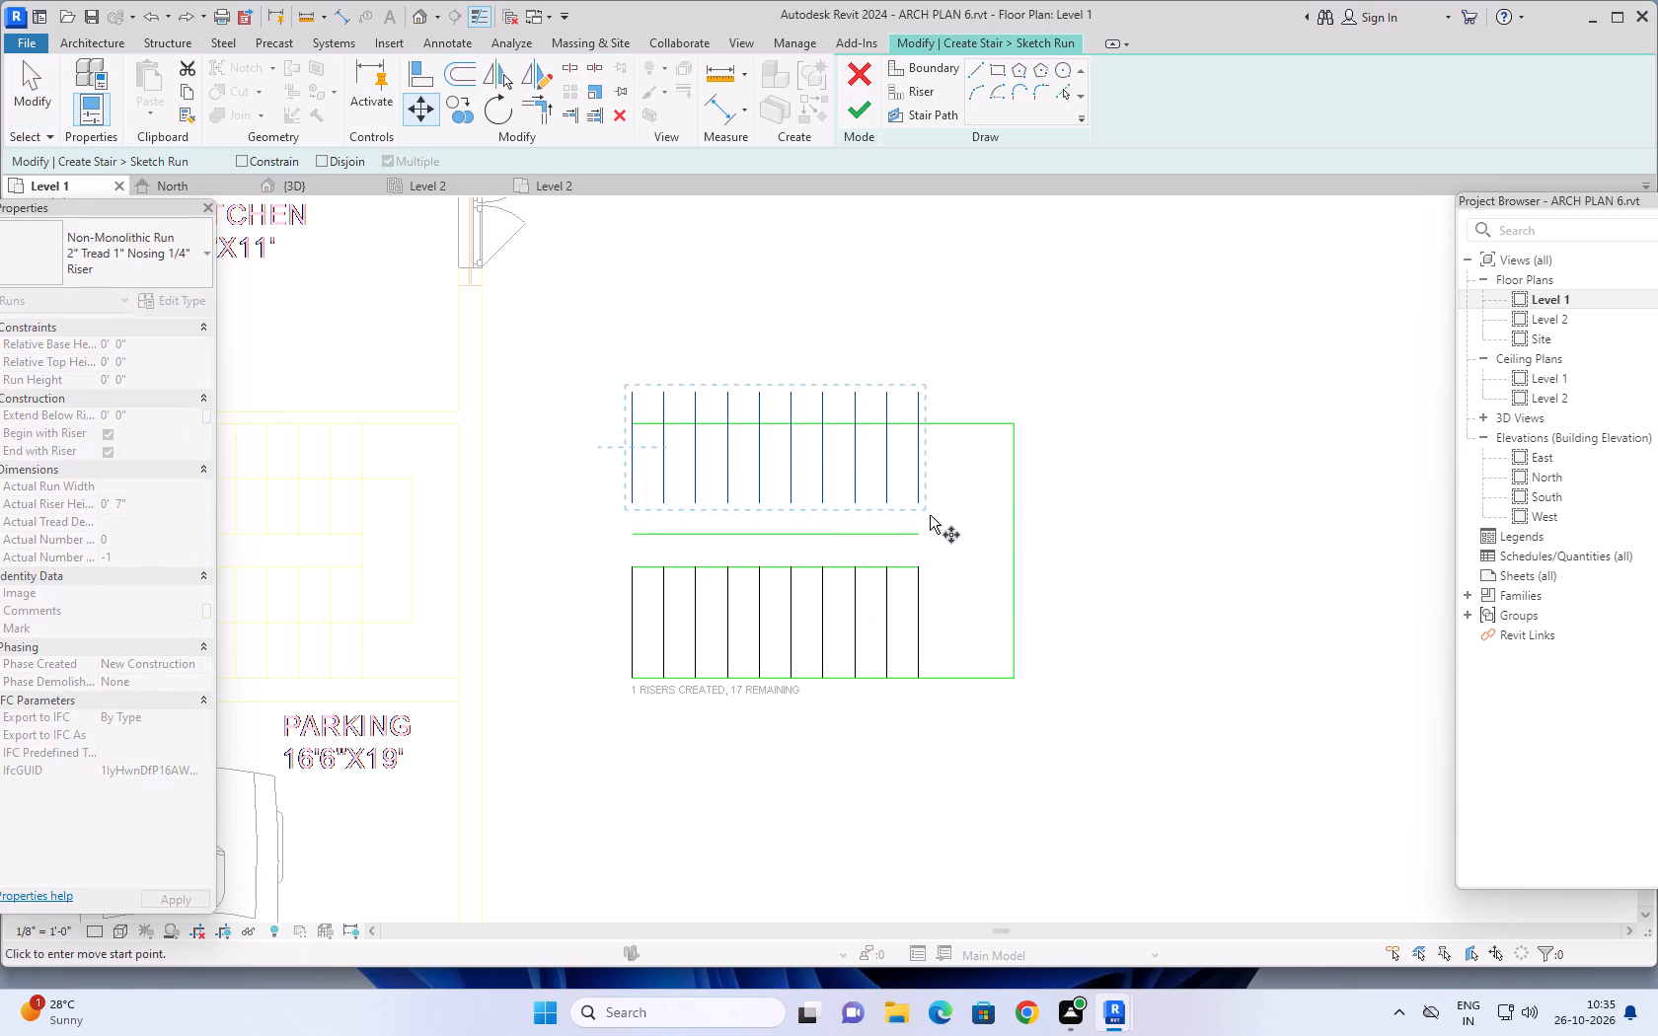
left_click(918, 505)
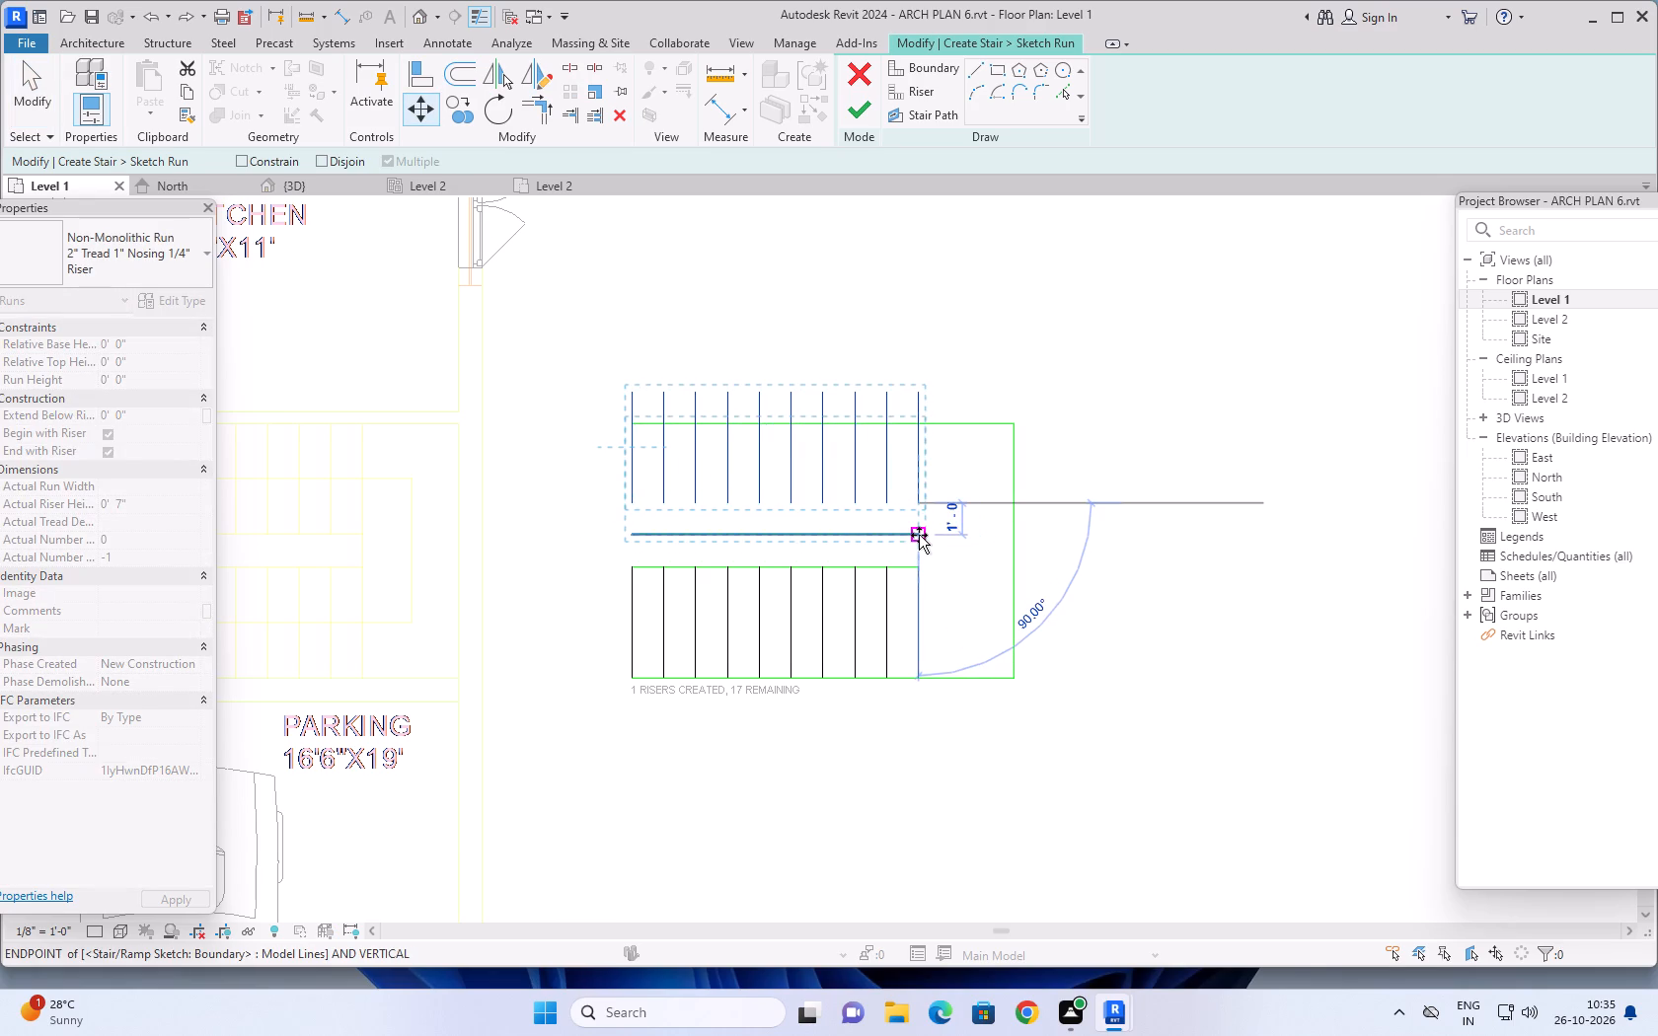
left_click(919, 535)
key("Escape")
scroll(1109, 544, "down", 2)
middle_click_drag(1206, 507, 1052, 579)
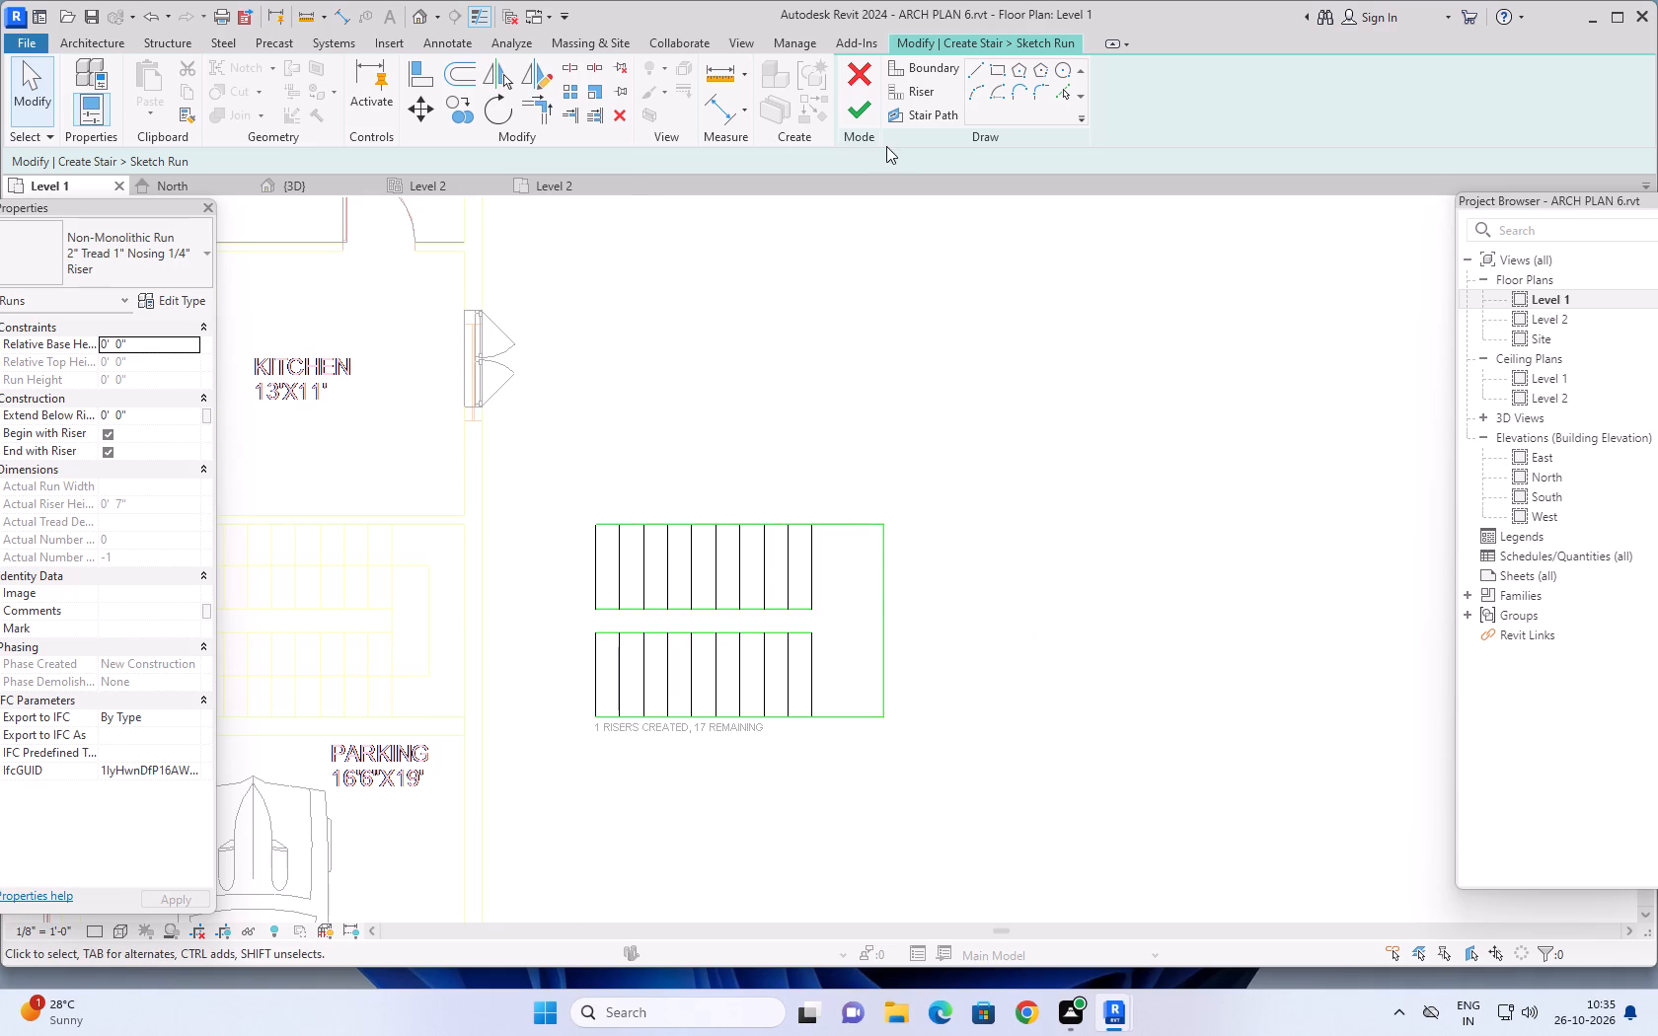
Draw a boundary line joining the east ends of the two inner boundary lines.
left_click(911, 77)
left_click(976, 69)
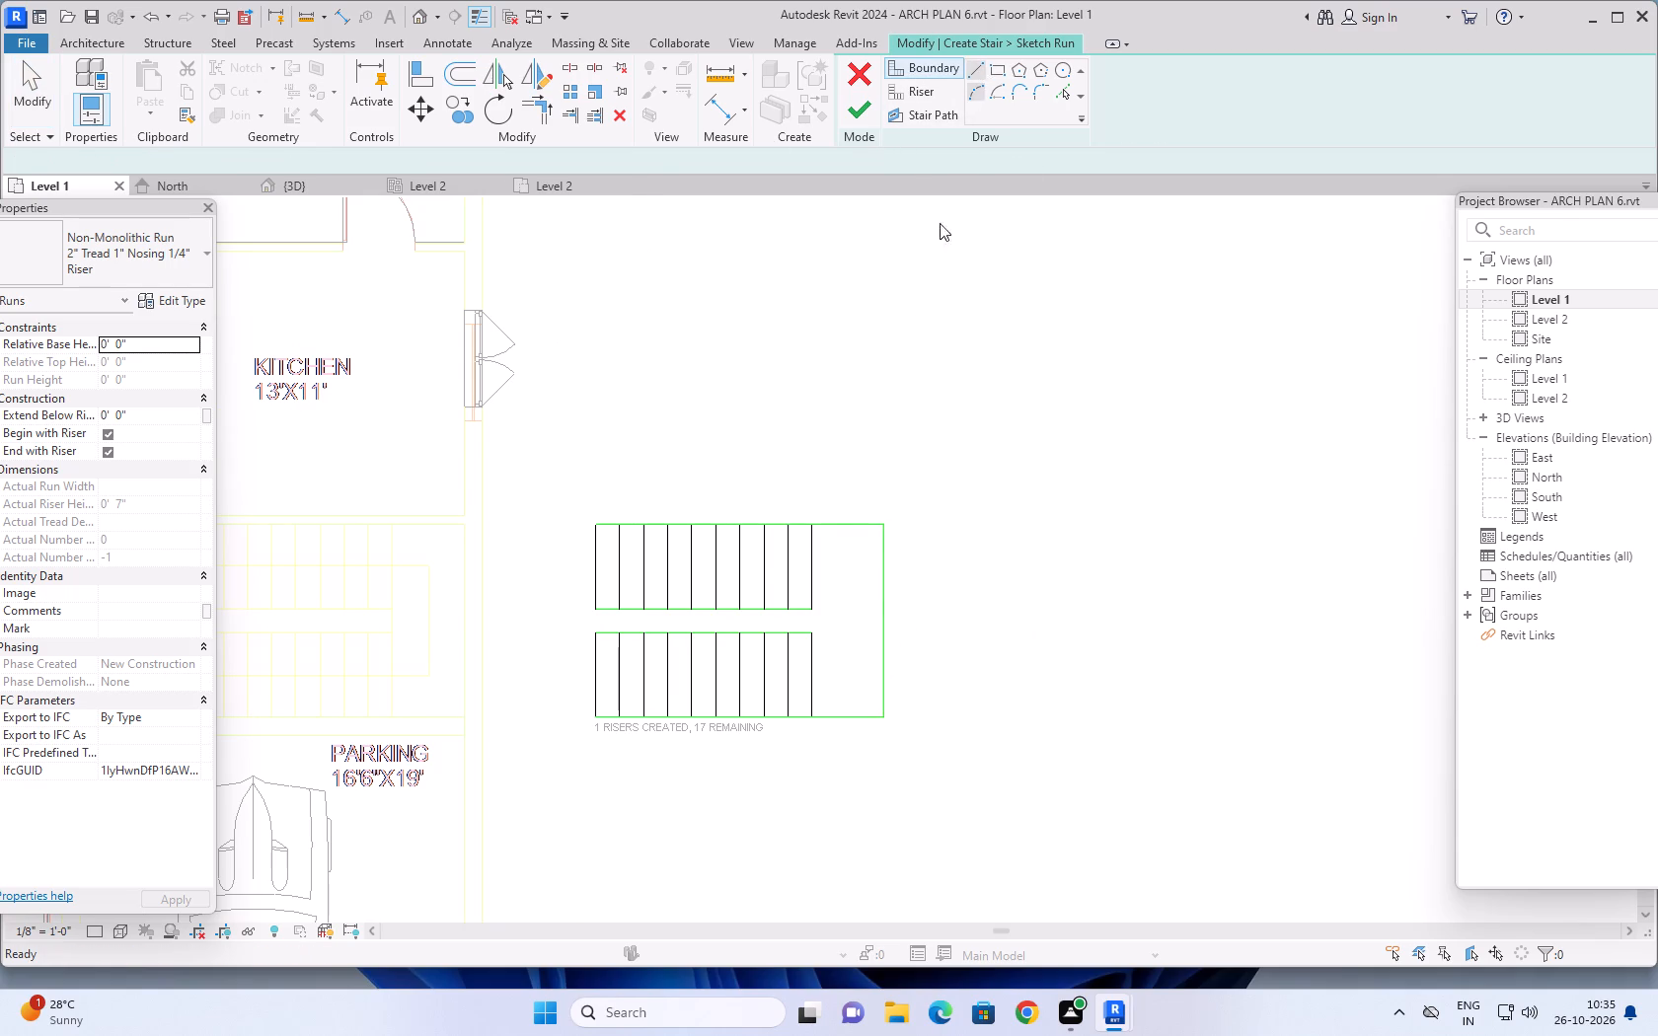
scroll(794, 658, "up", 6)
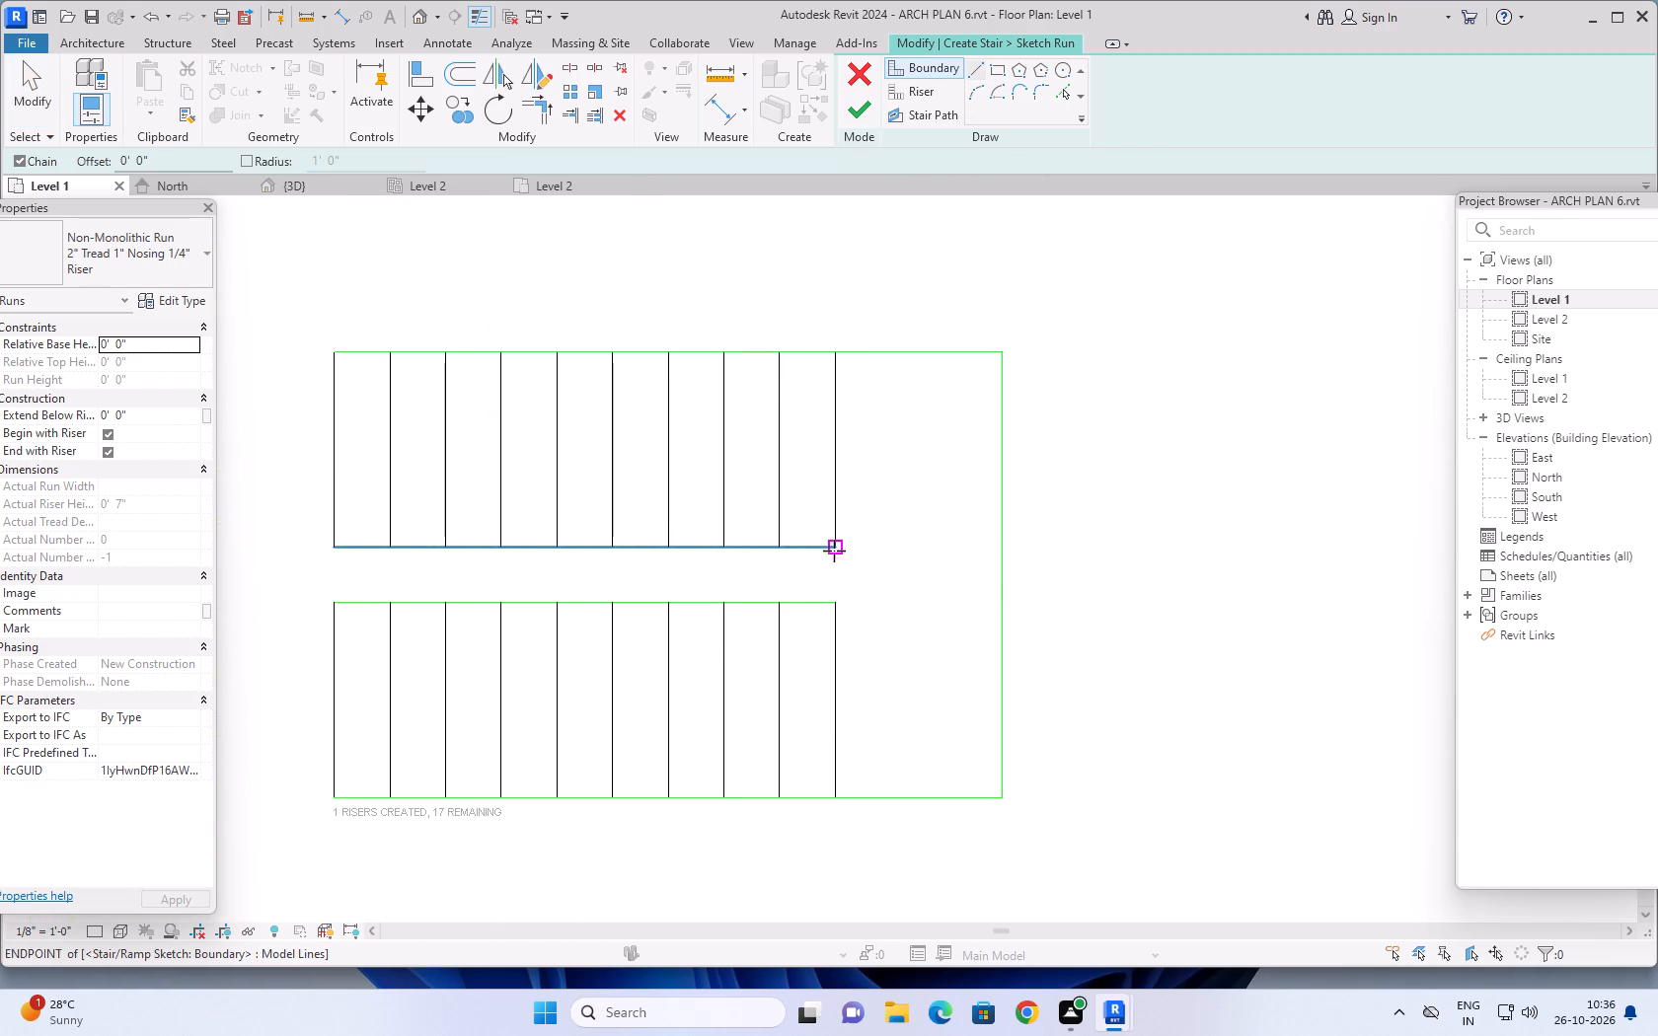
left_click(834, 551)
left_click(835, 603)
key("Escape")
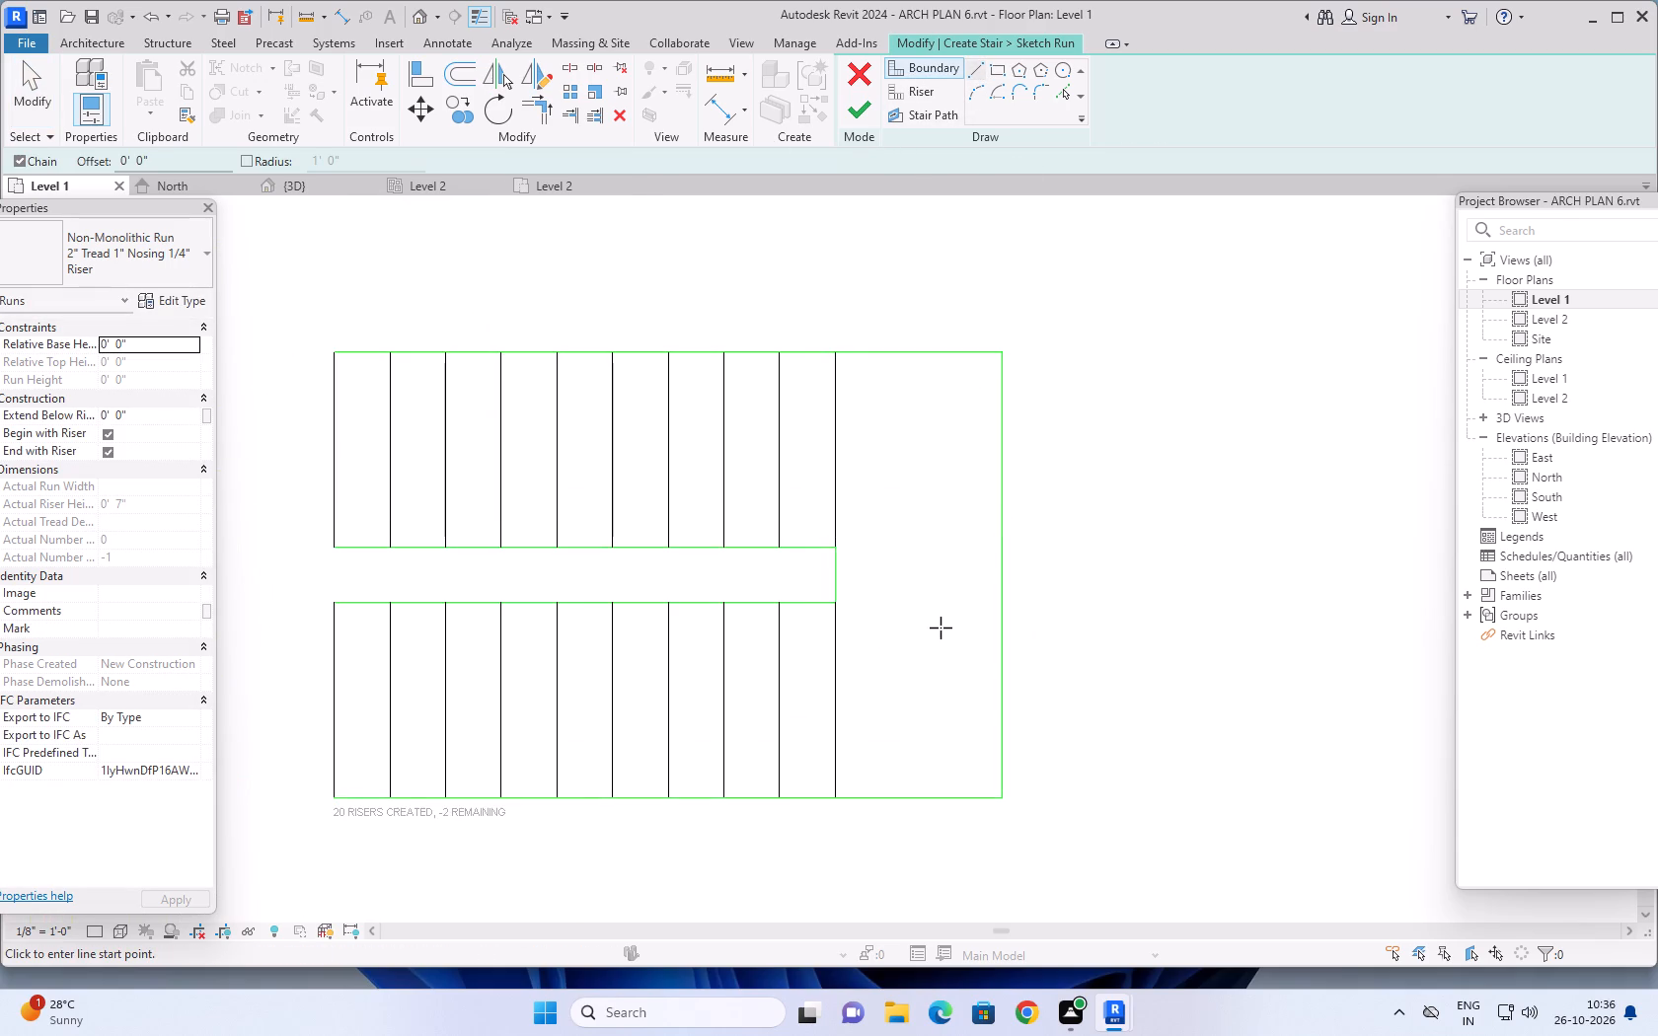
scroll(939, 628, "down", 6)
key("Escape")
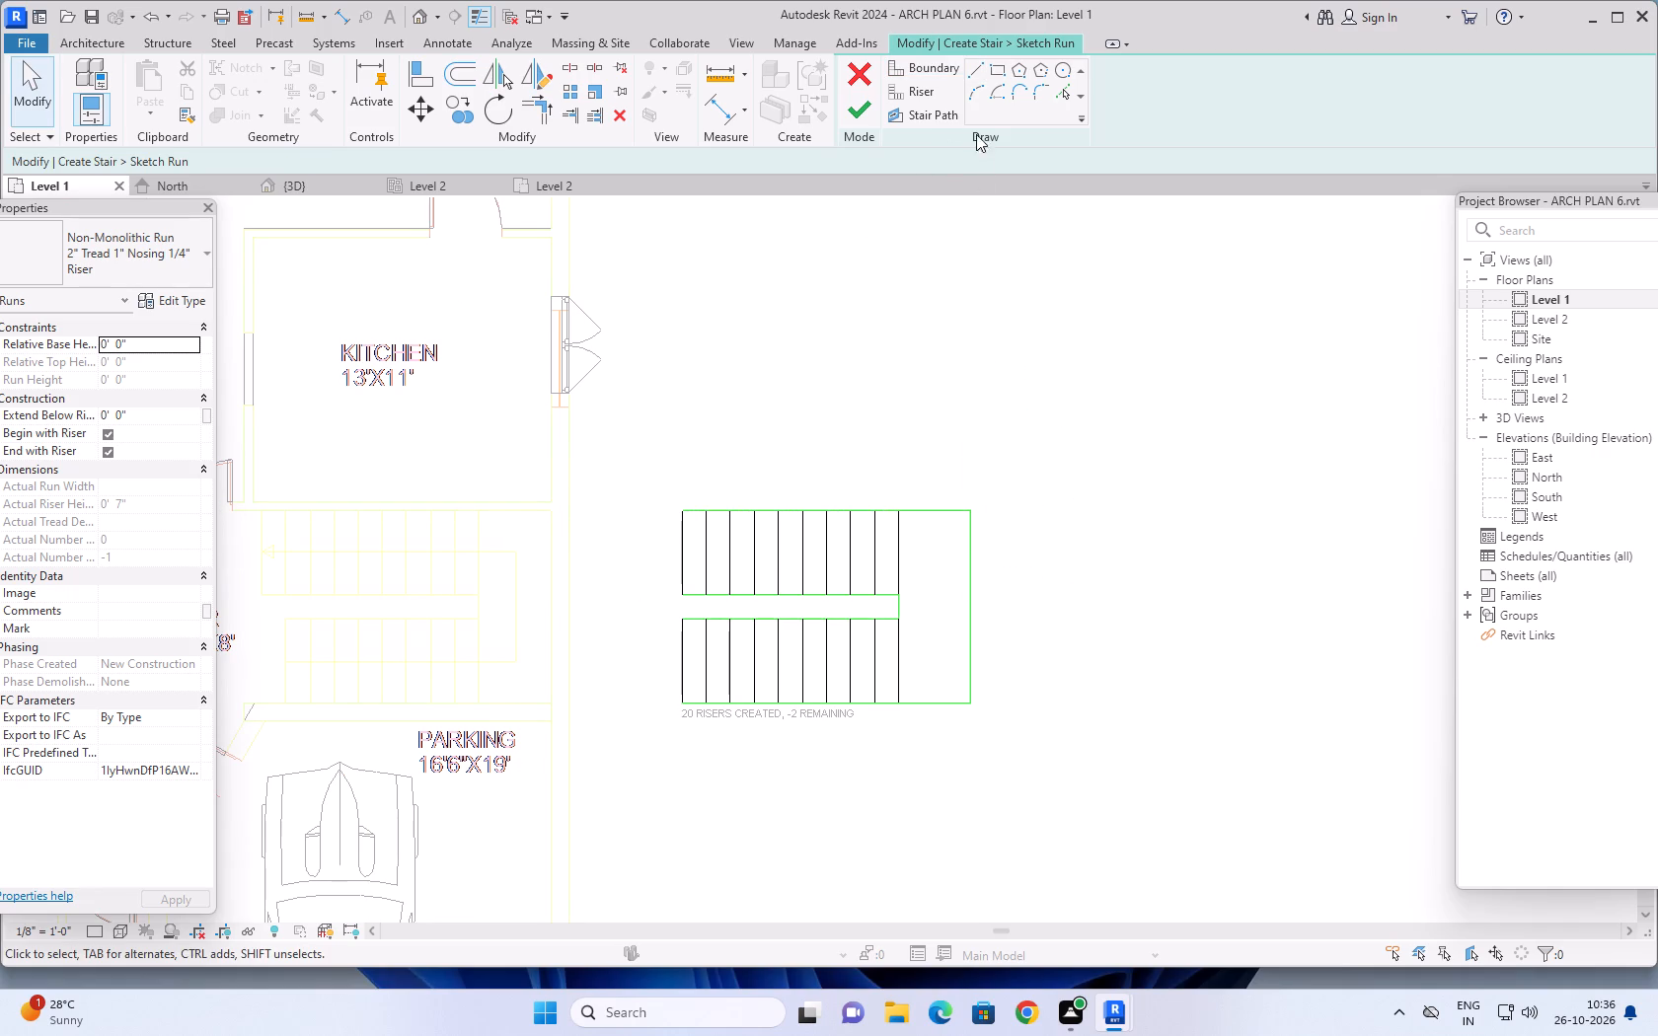
Draw a U-shaped stair path along the flight centrelines: 10'-6" east from the south flight's first riser, 4'-6" north, and 10'-6" back west.
left_click(904, 112)
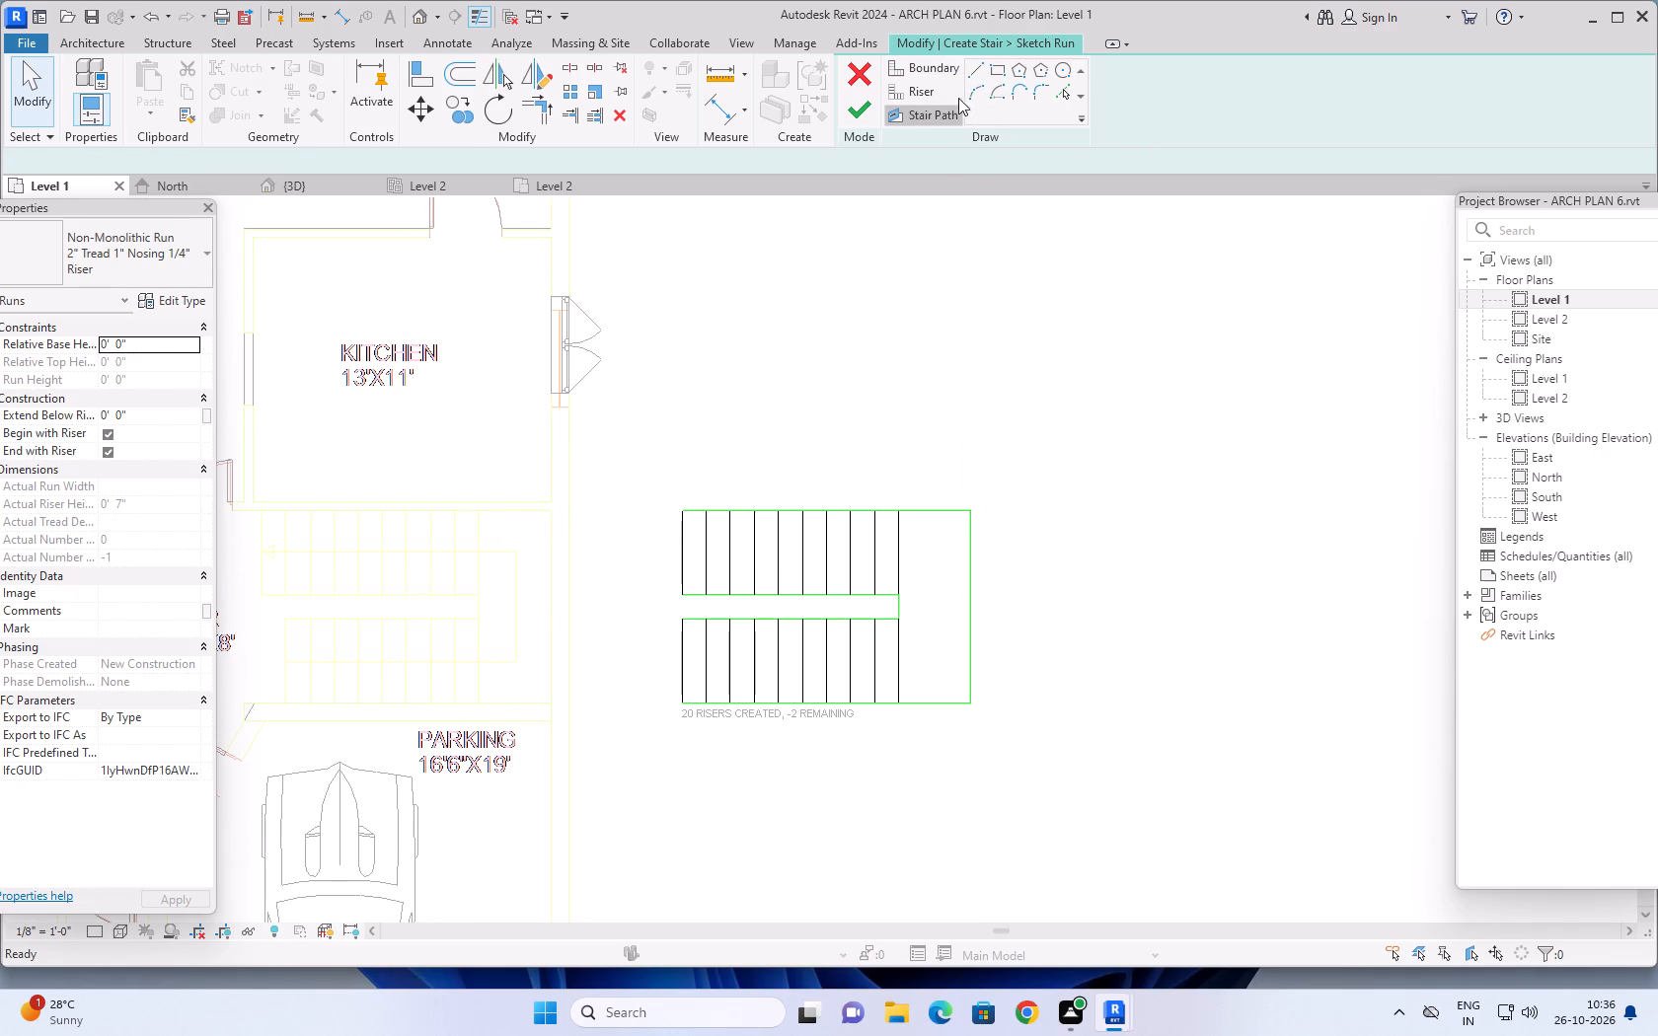
left_click(976, 65)
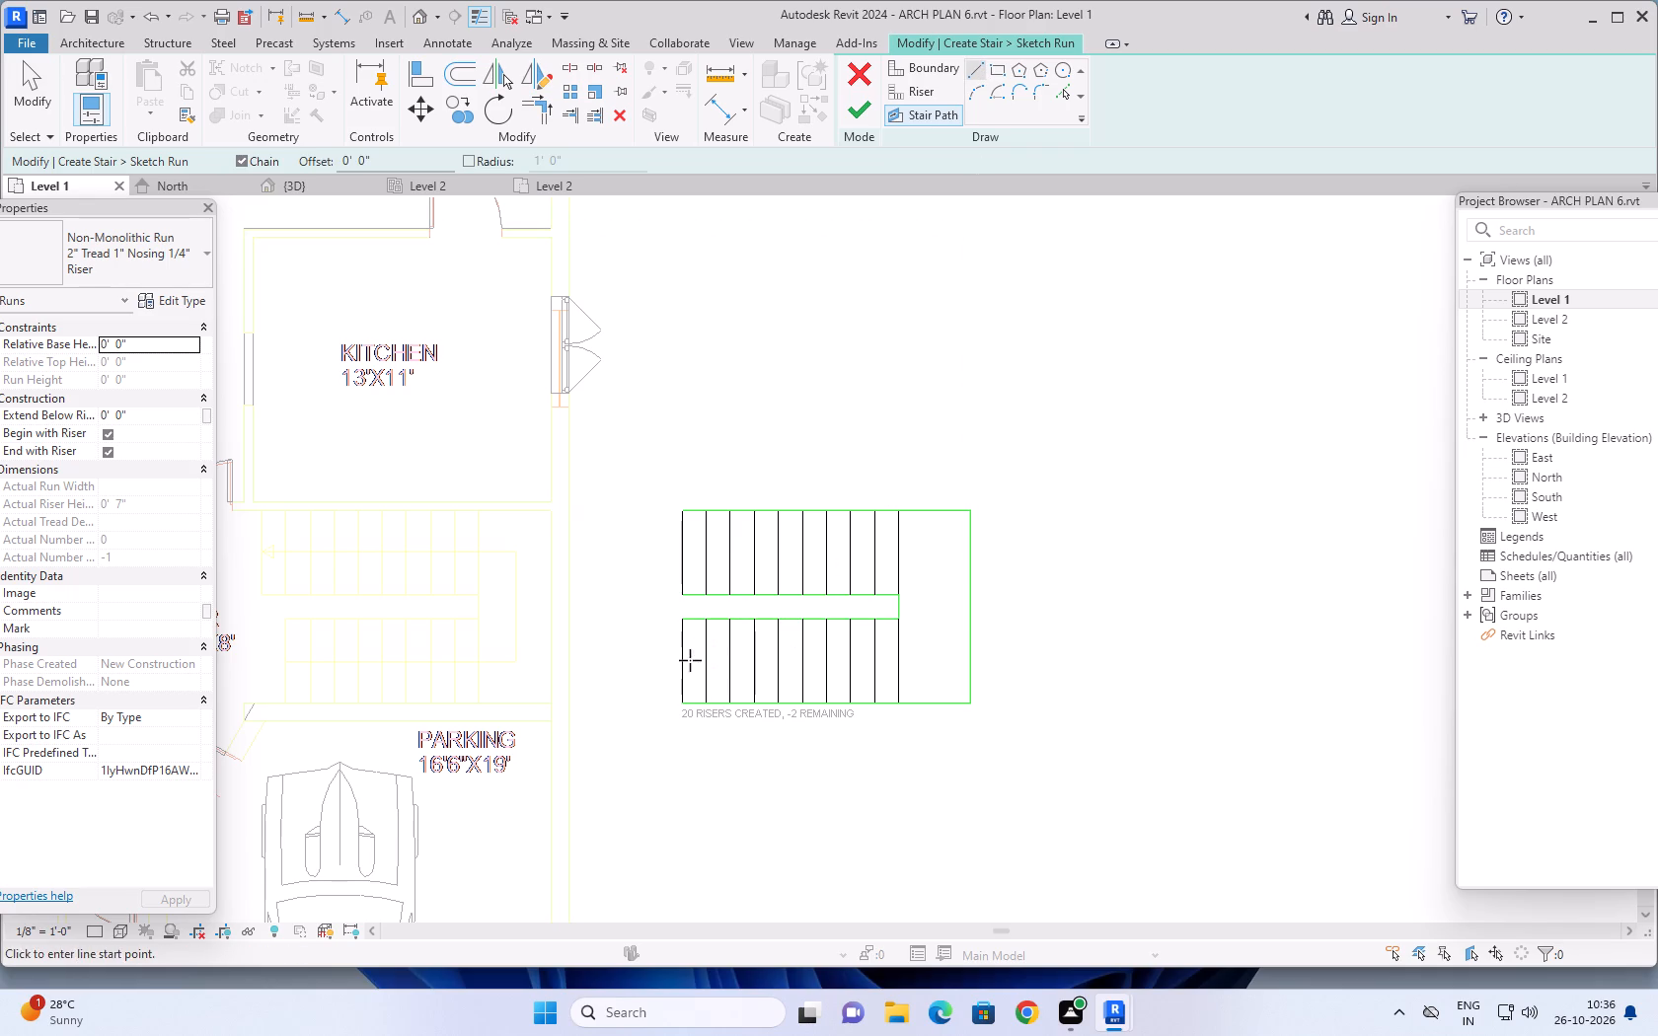
left_click(684, 661)
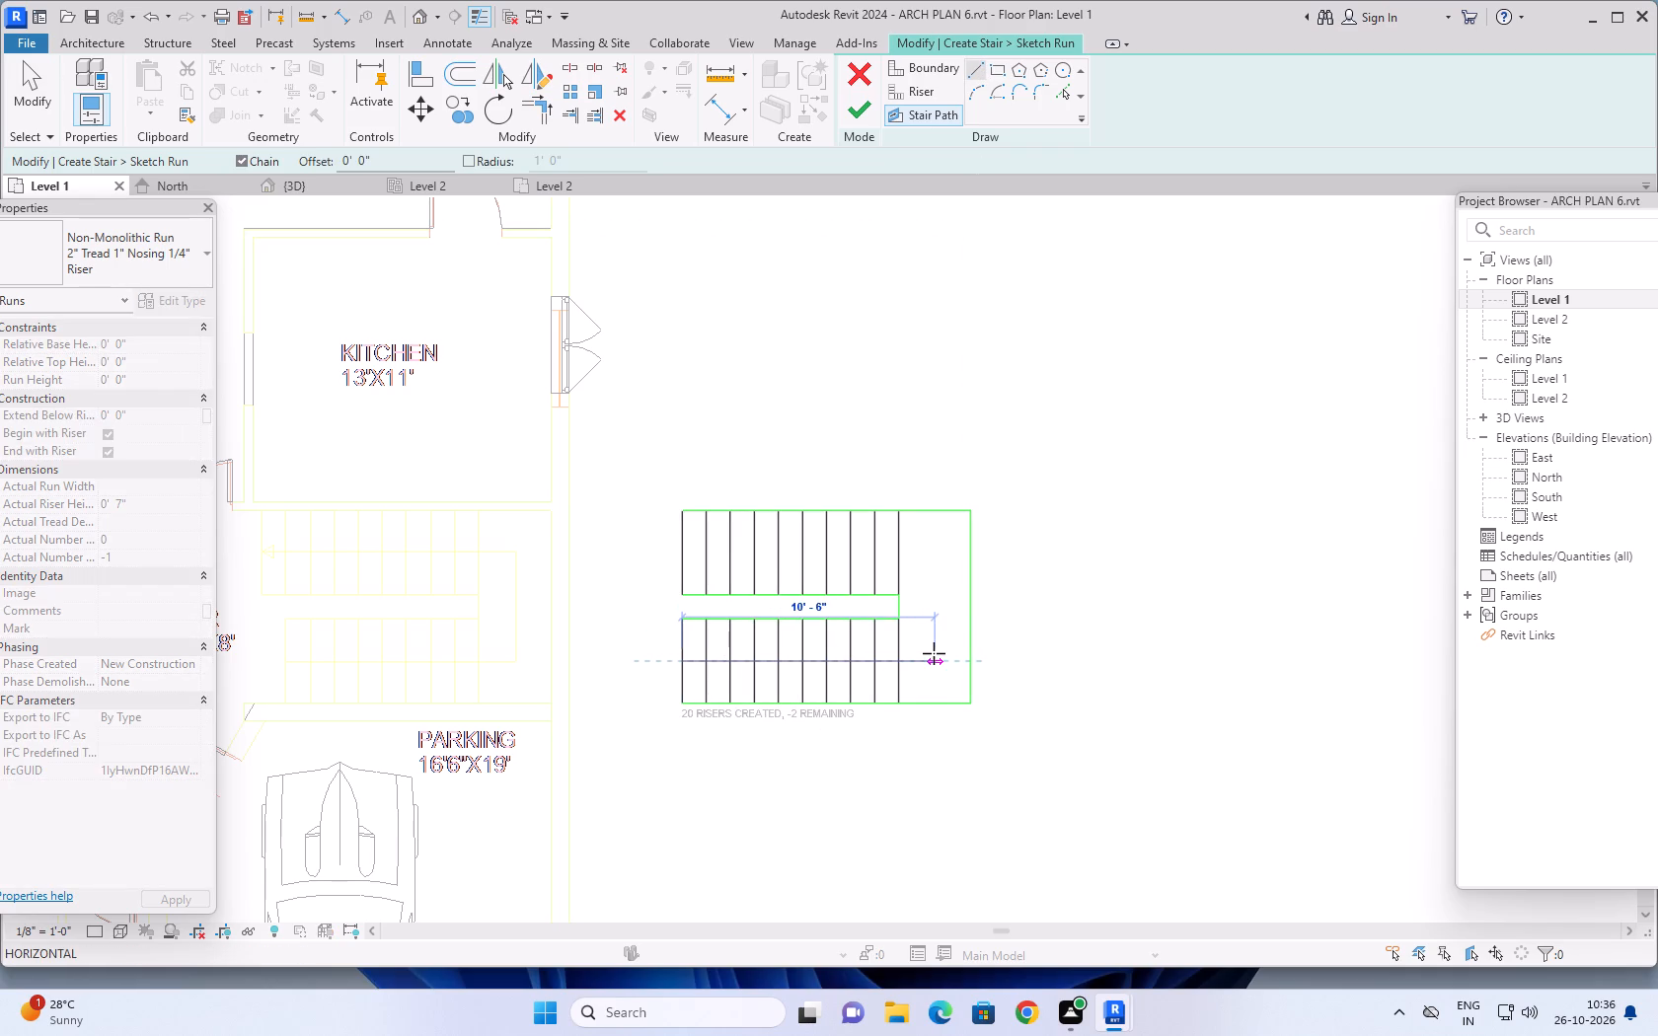
left_click(934, 653)
left_click(935, 556)
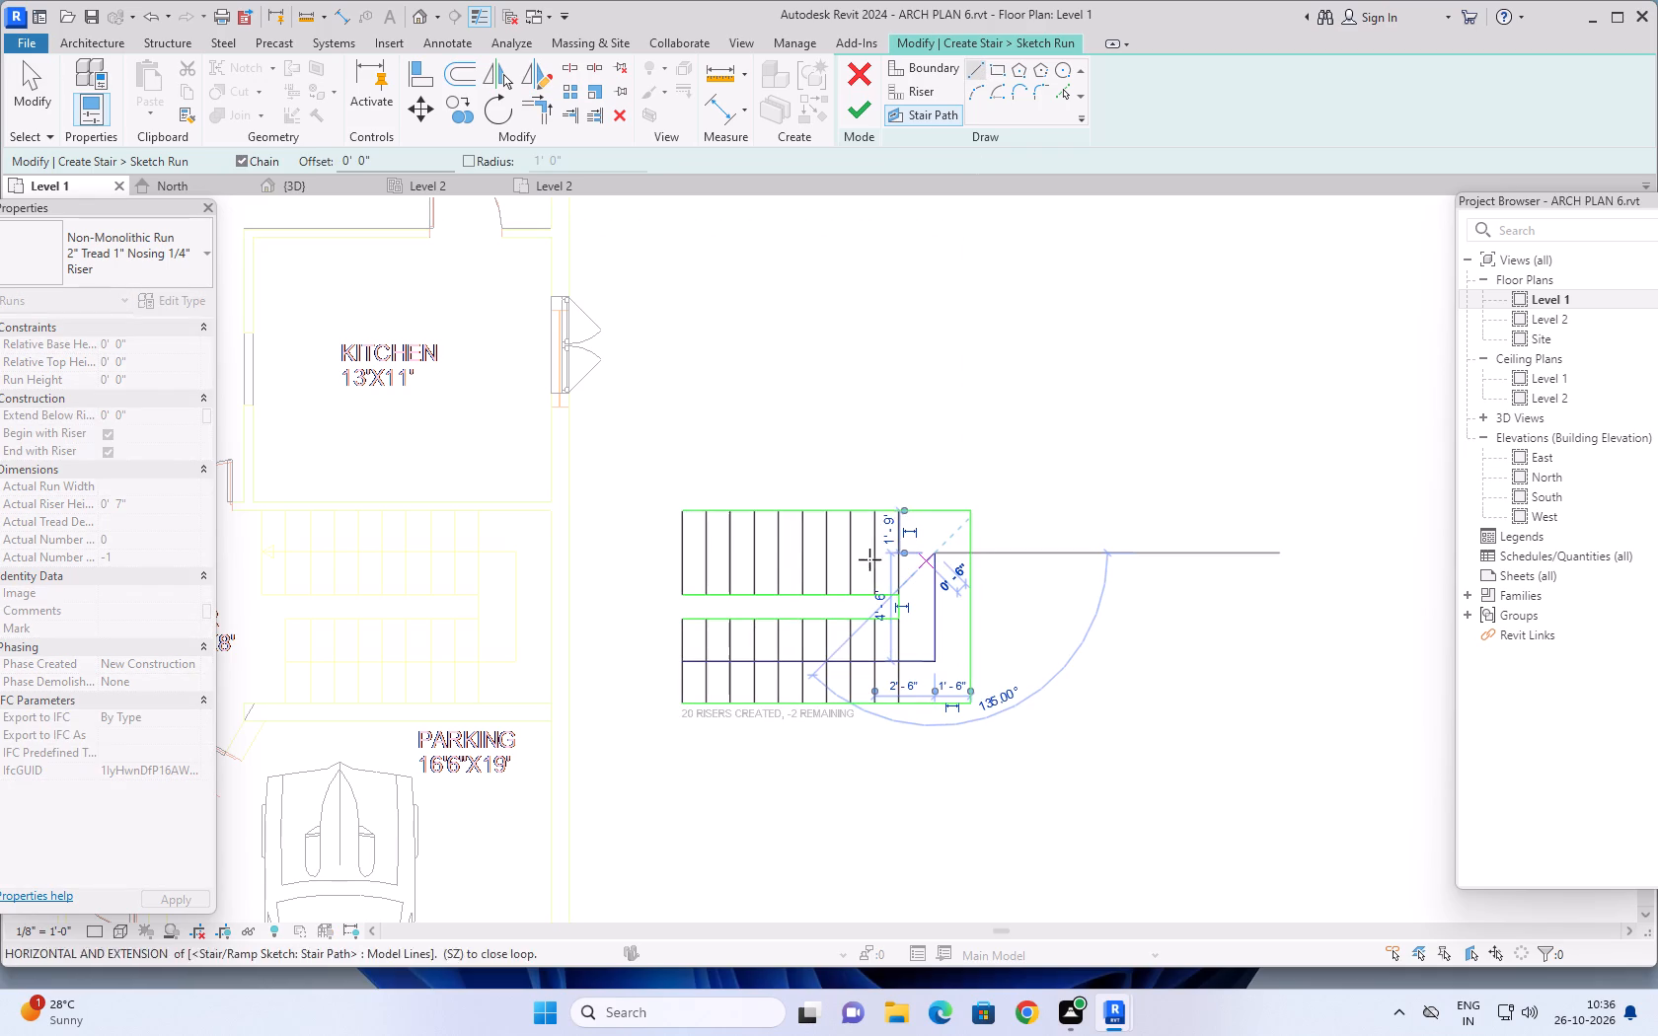
left_click(686, 554)
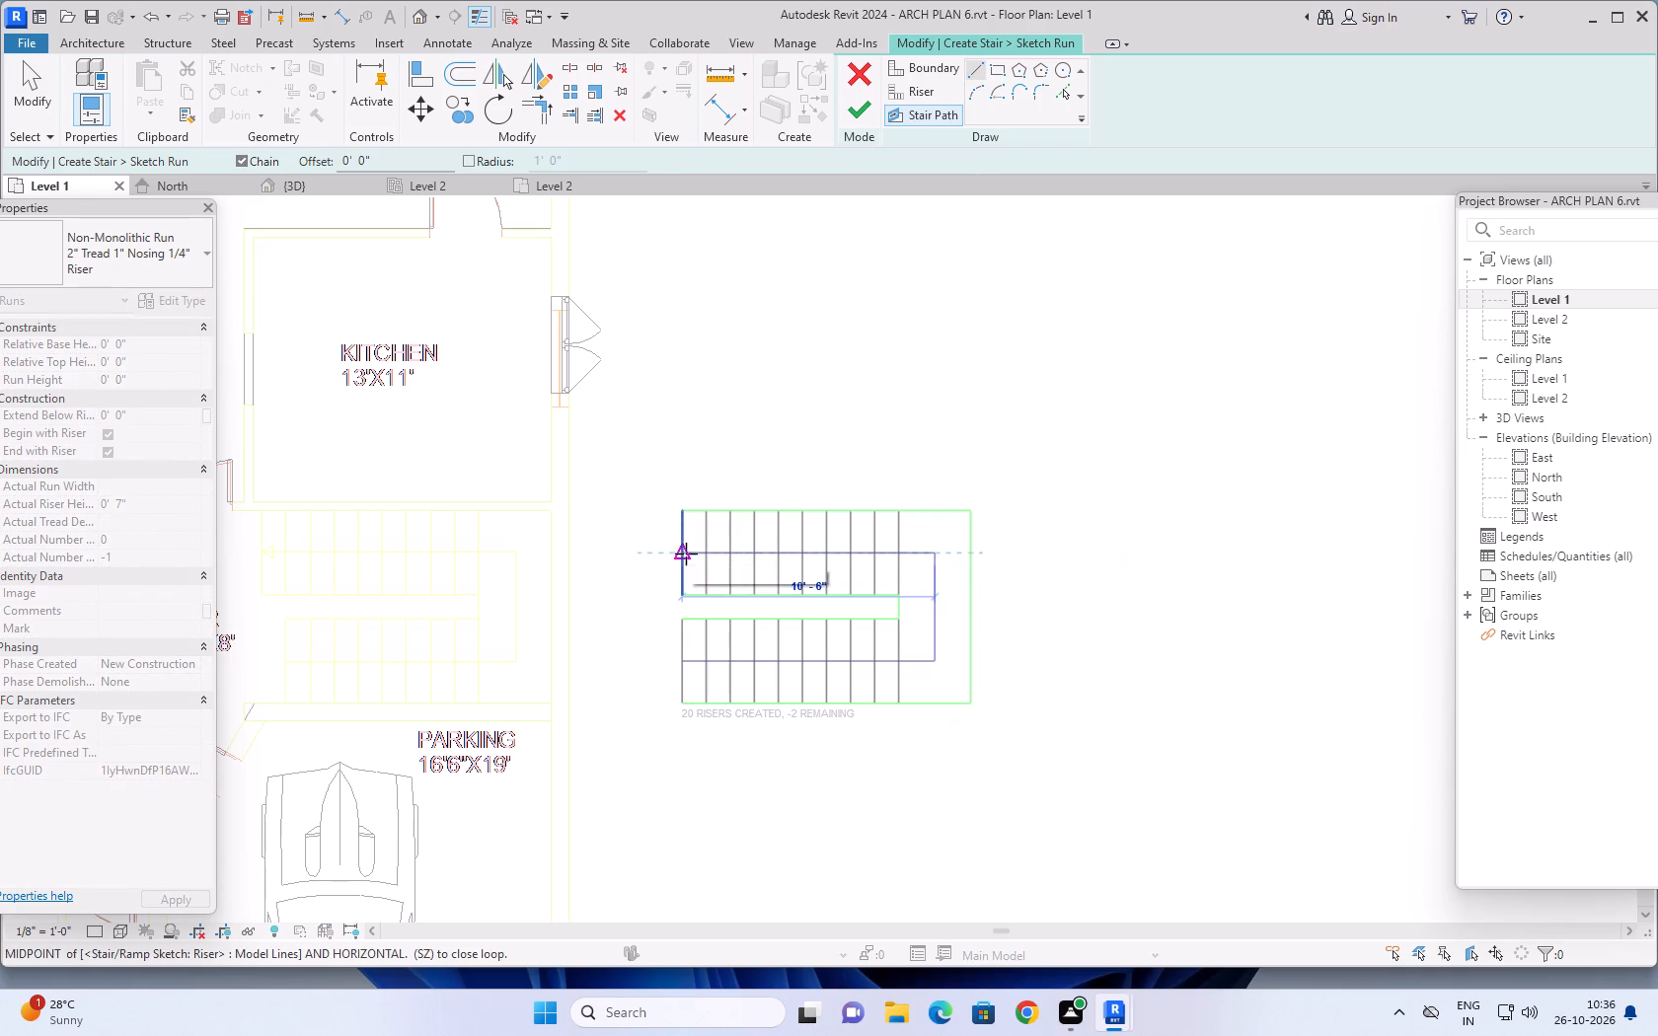
key("Escape")
scroll(926, 531, "down", 3)
scroll(1013, 537, "down", 1)
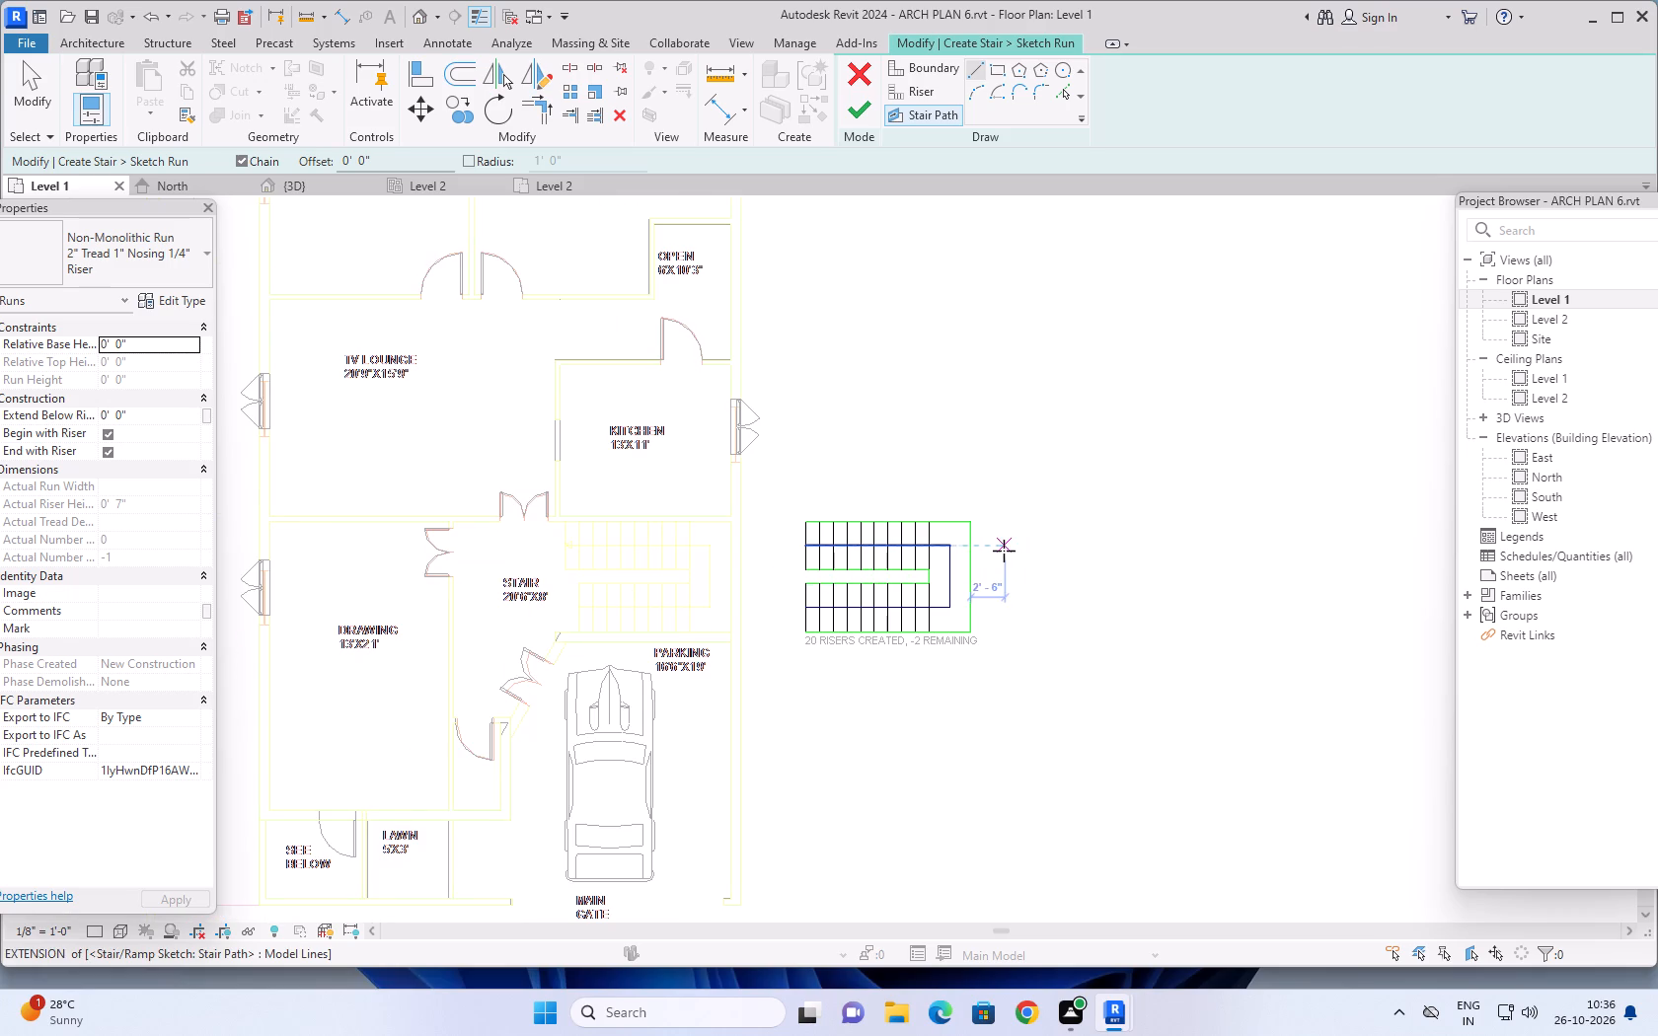
key("Escape")
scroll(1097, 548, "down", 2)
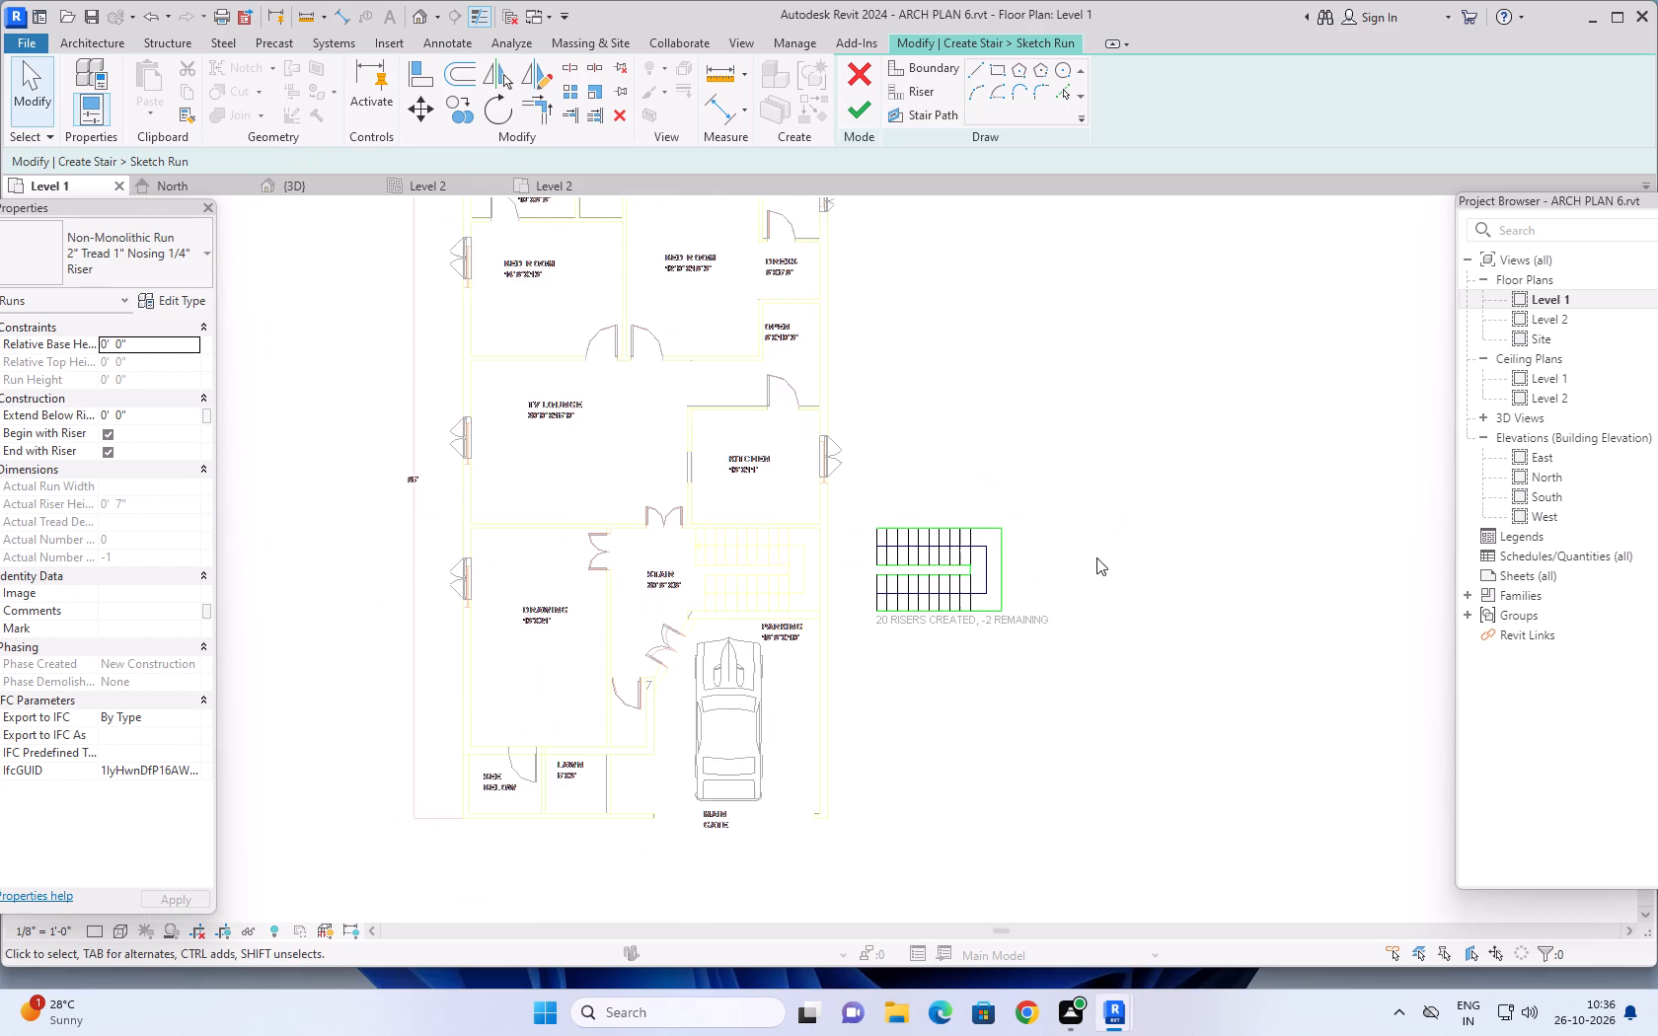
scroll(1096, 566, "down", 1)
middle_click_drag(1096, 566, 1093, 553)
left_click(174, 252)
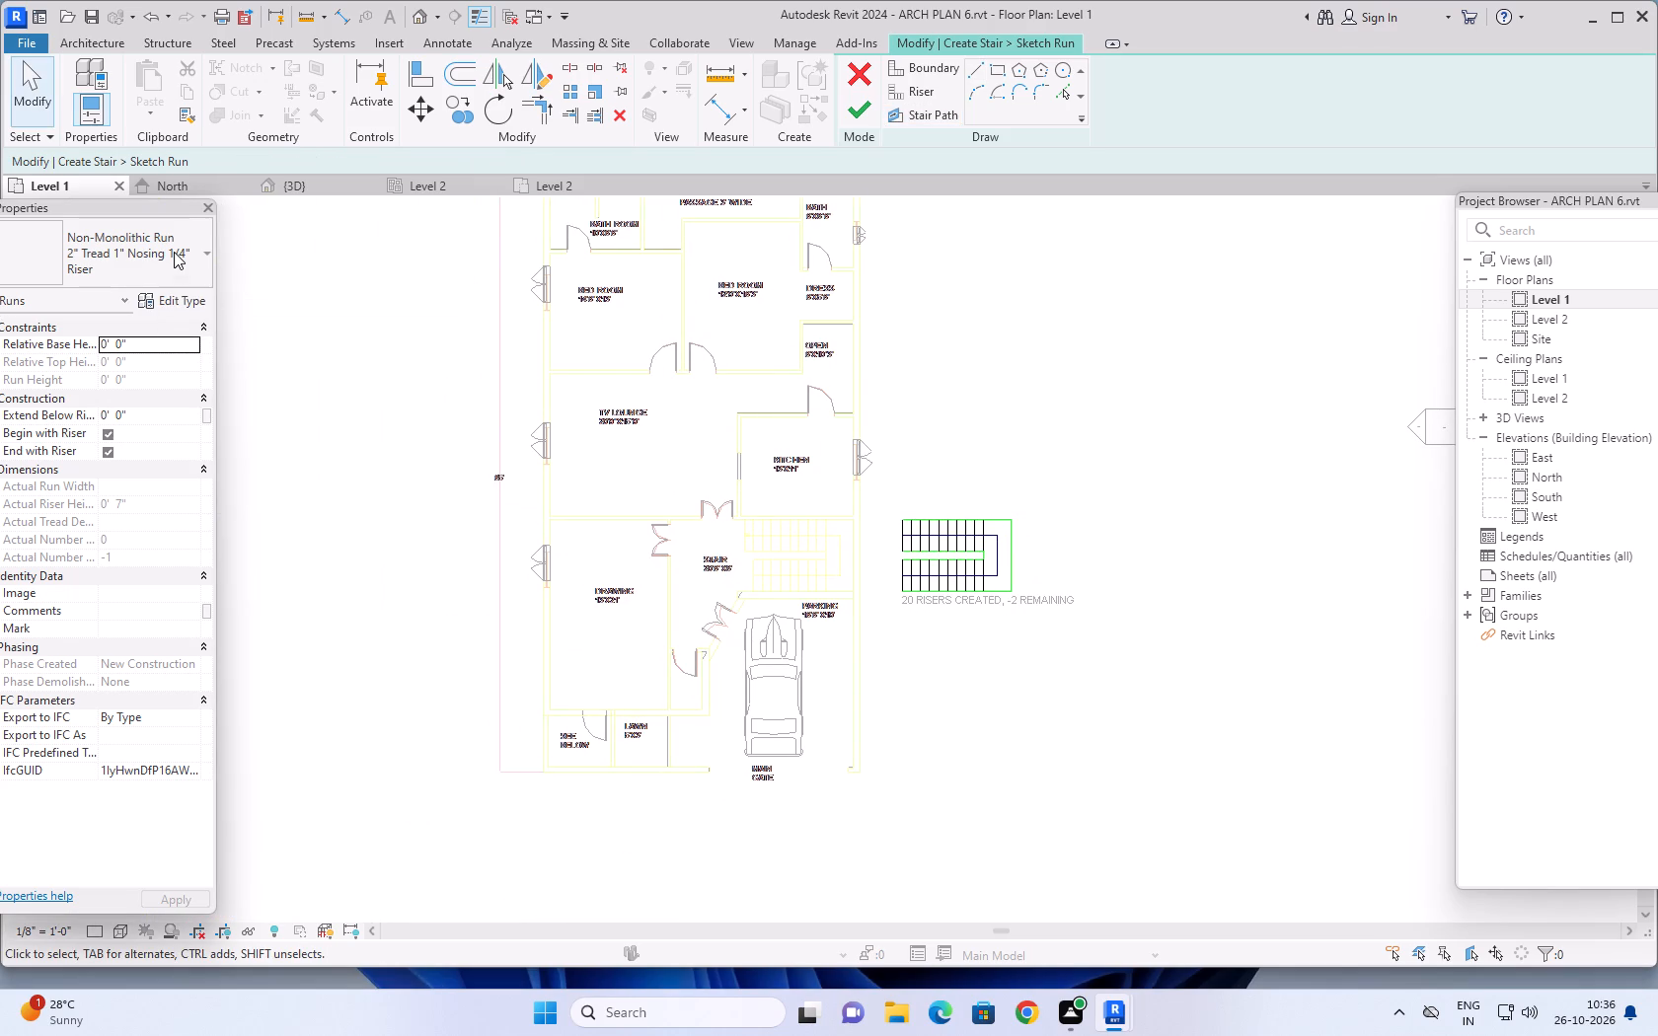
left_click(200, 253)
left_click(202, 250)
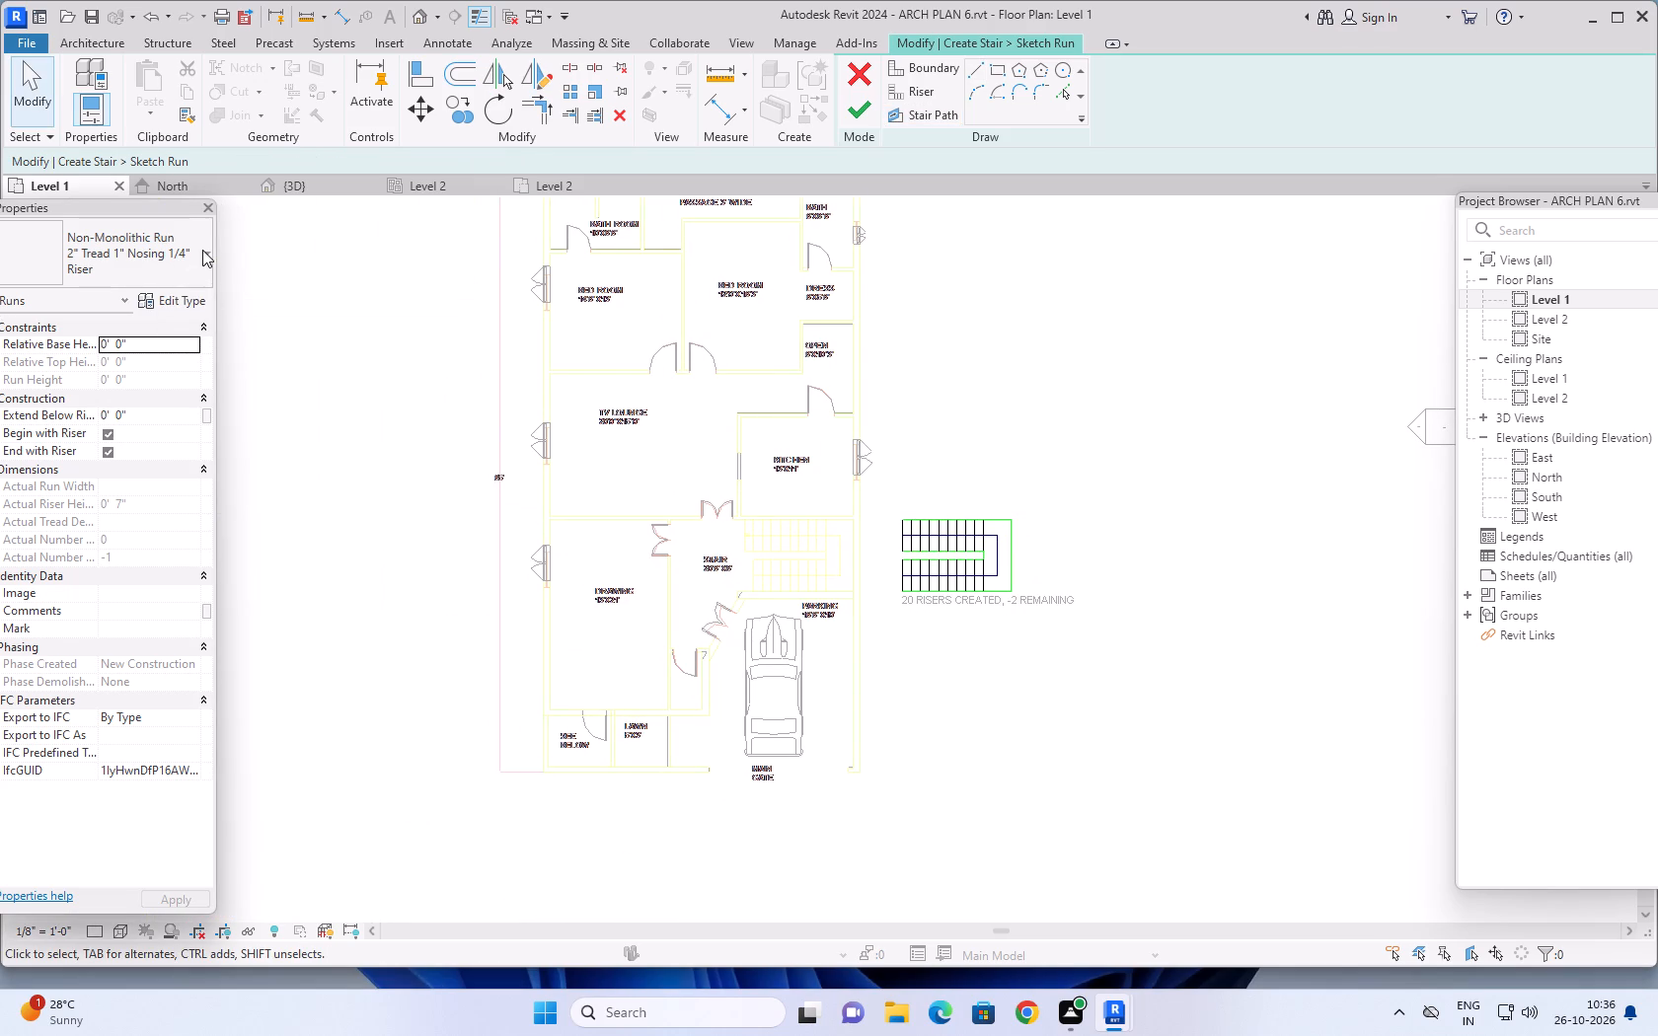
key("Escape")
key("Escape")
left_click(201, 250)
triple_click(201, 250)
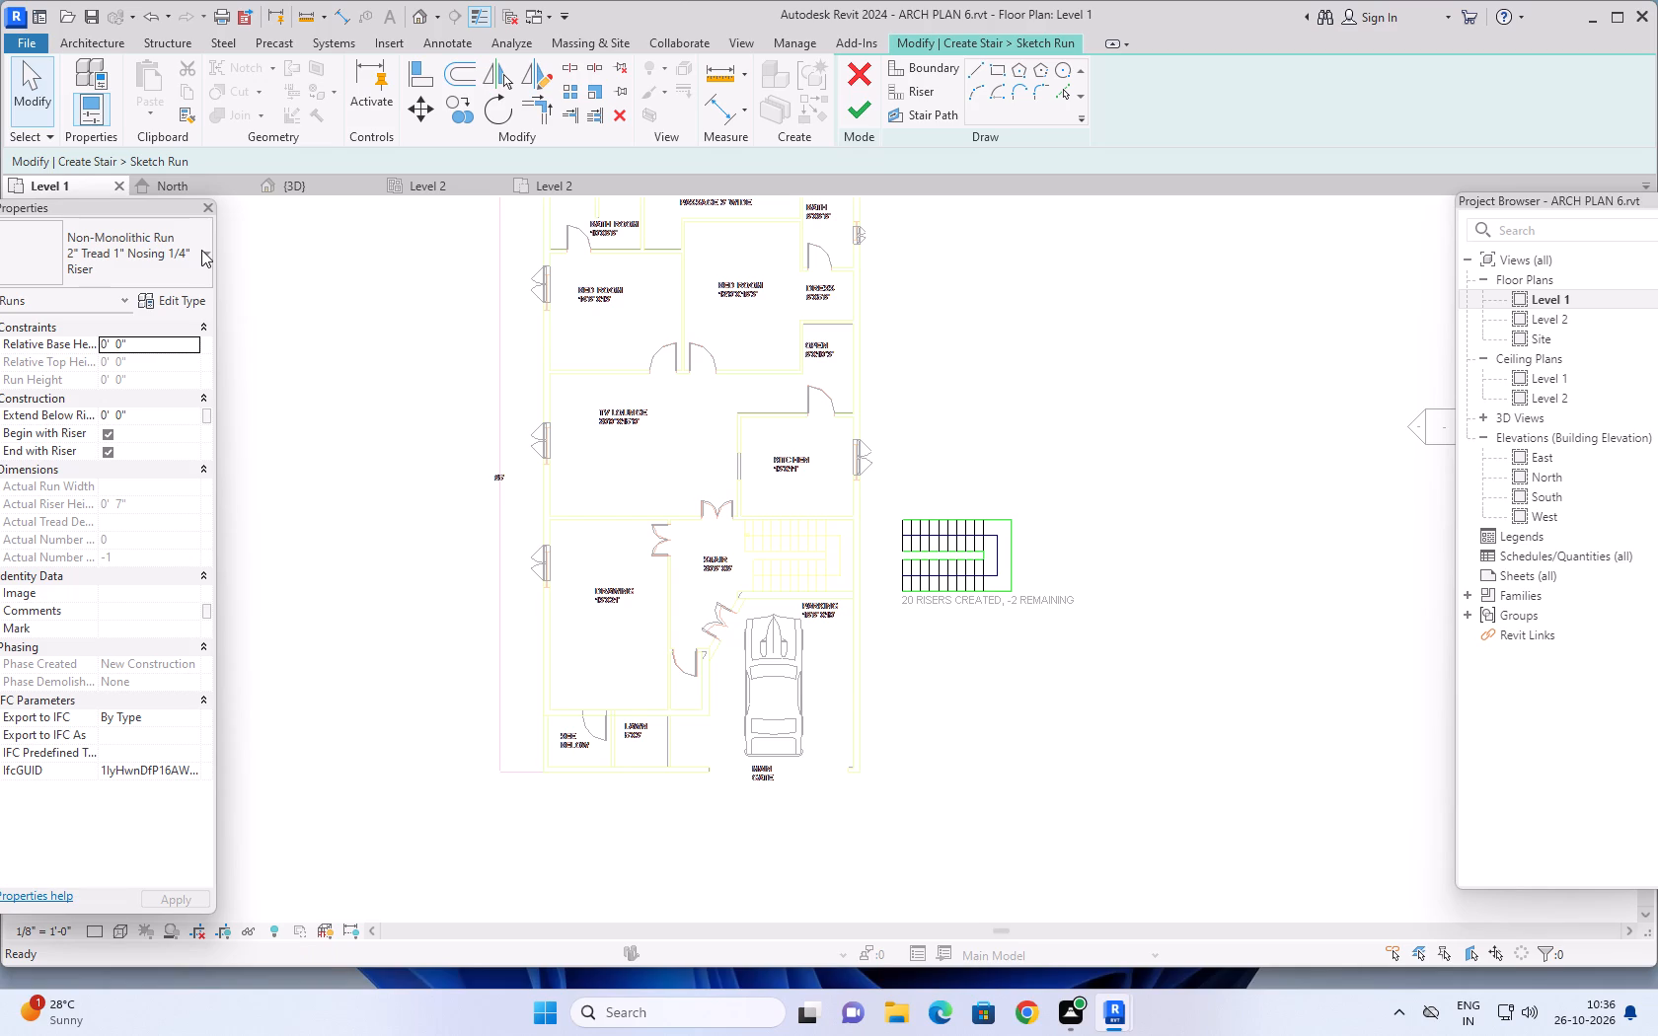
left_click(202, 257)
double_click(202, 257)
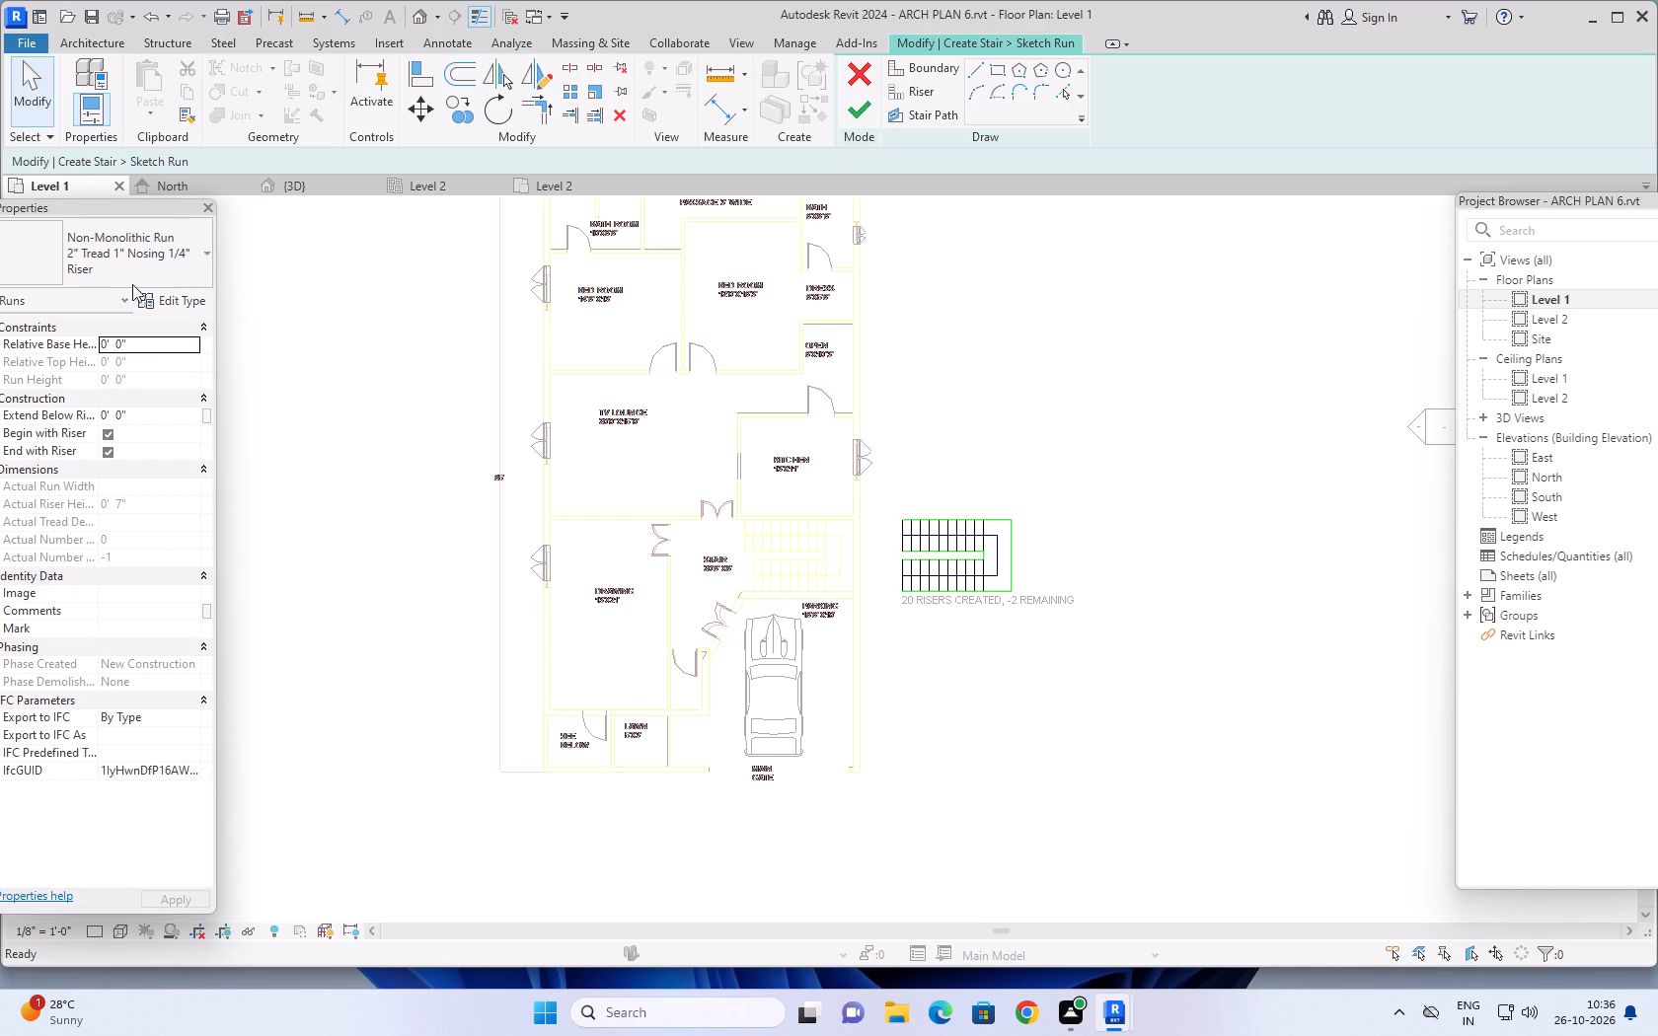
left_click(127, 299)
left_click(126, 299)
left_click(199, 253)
Finish the run sketch and complete the stair, dismissing the save reminder.
scroll(949, 479, "up", 4)
middle_click_drag(934, 502, 949, 481)
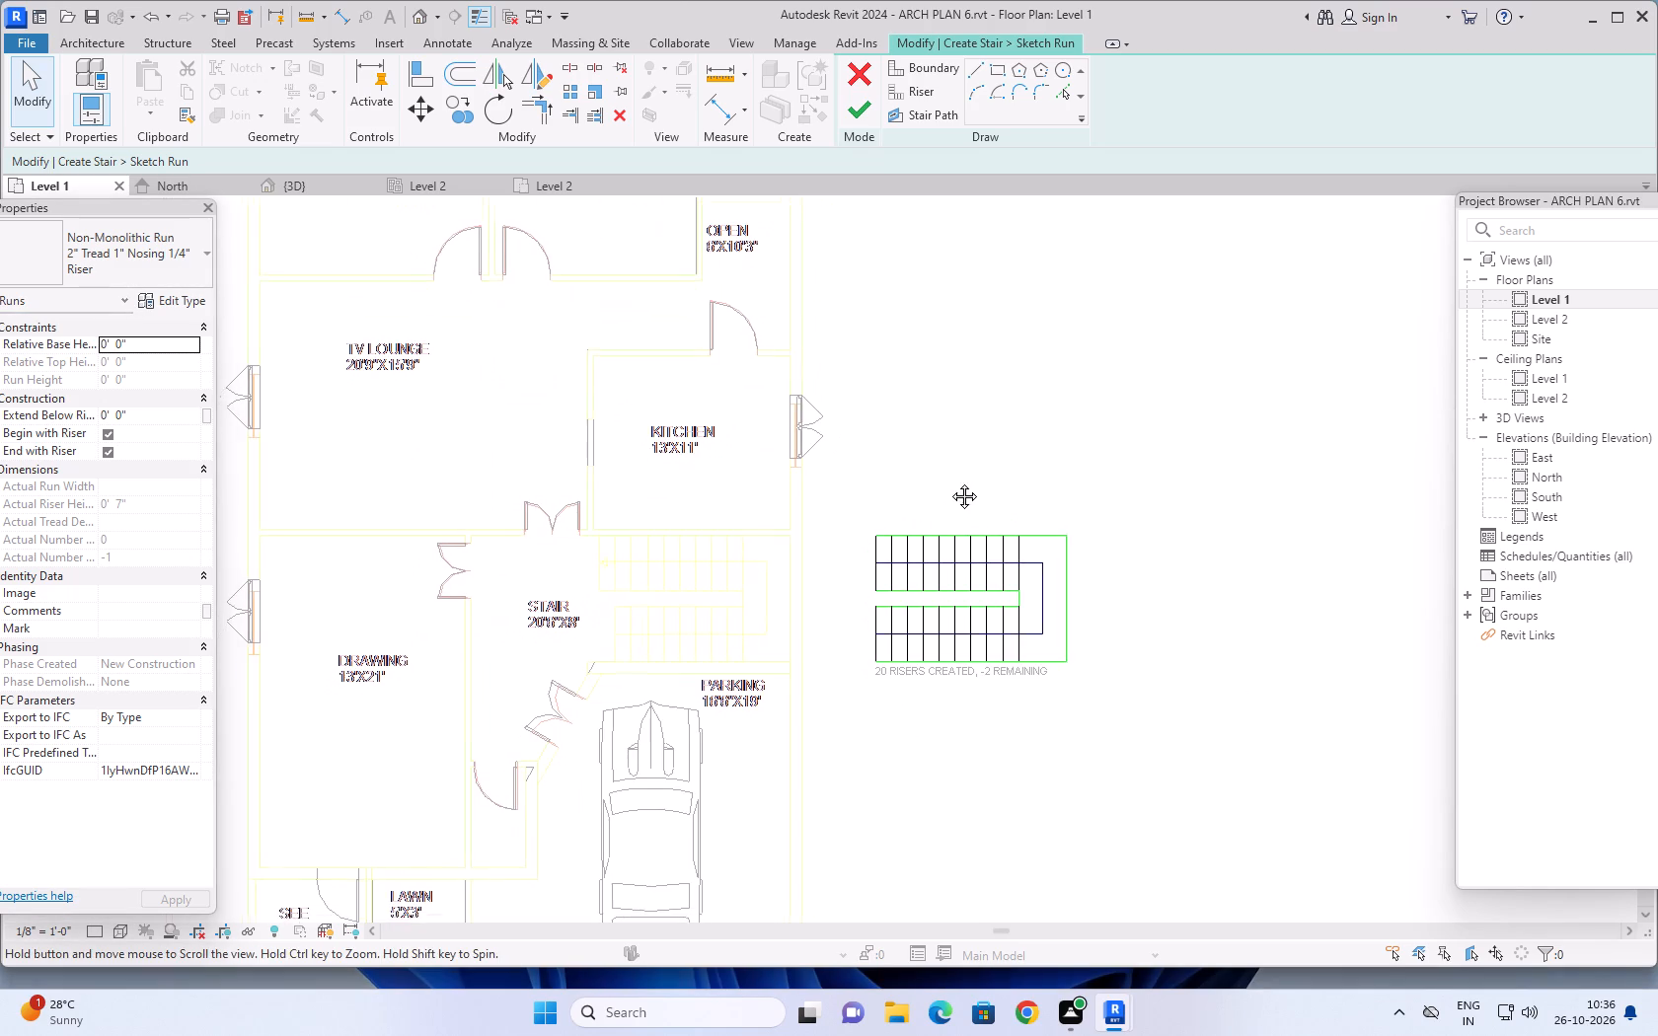
middle_click_drag(949, 481, 967, 472)
left_click(864, 117)
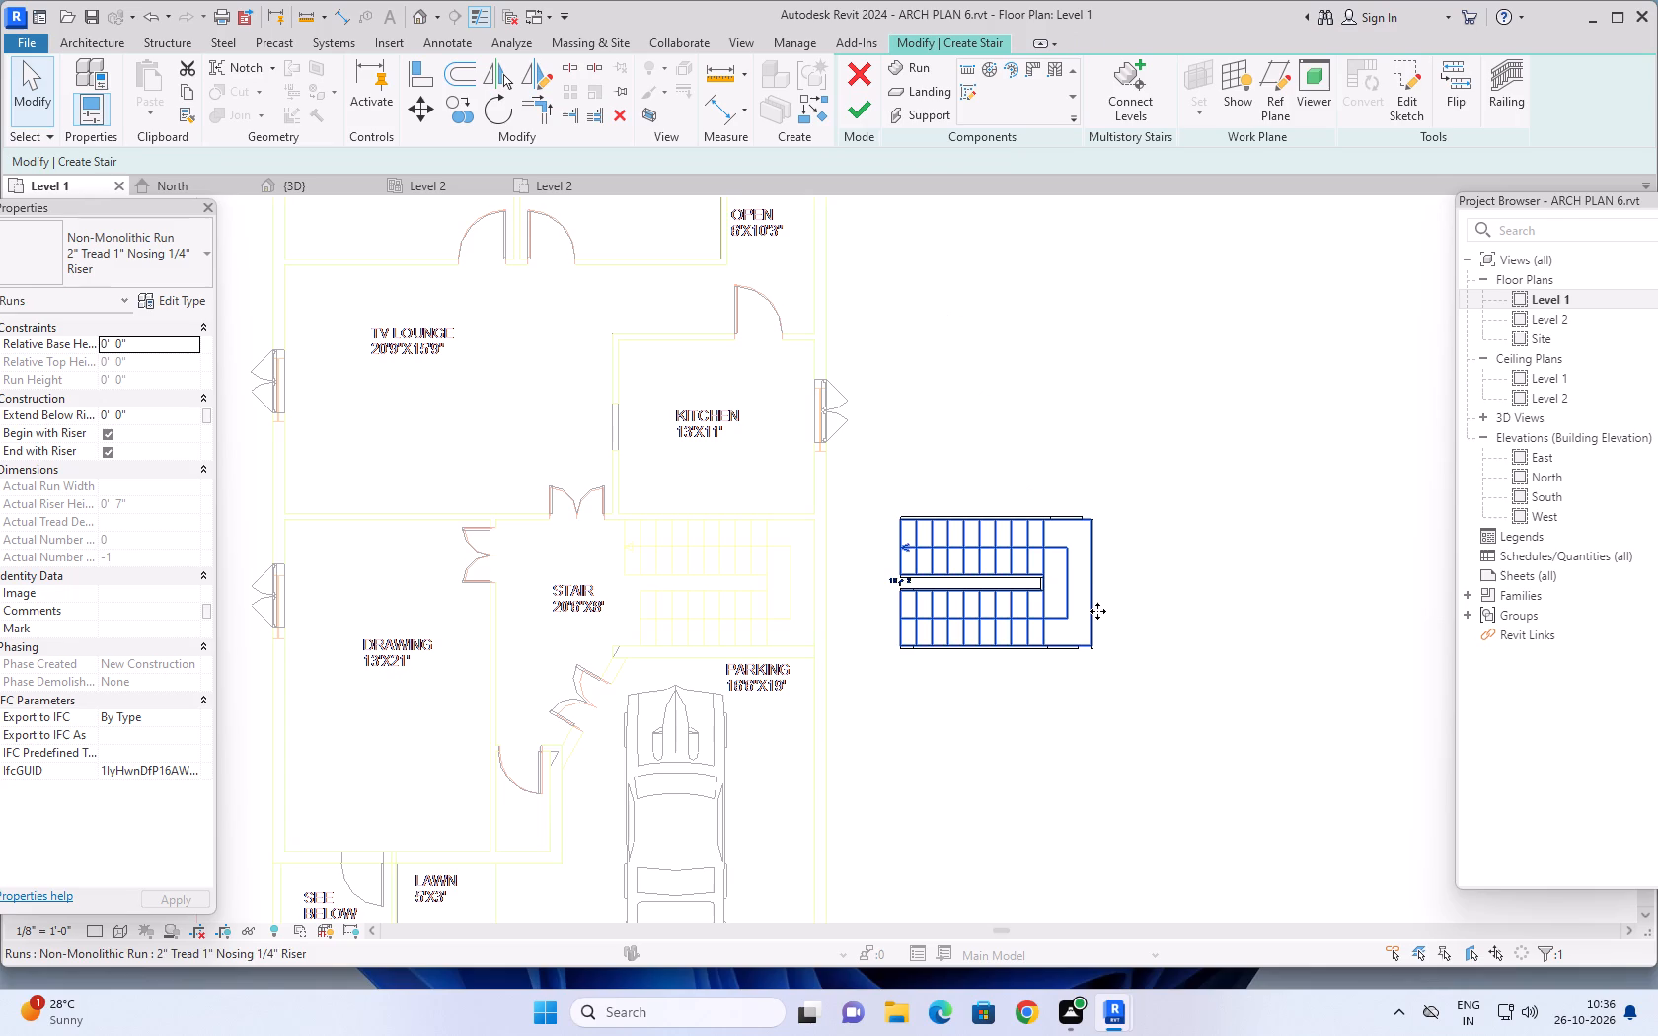
middle_click_drag(1038, 715, 930, 737)
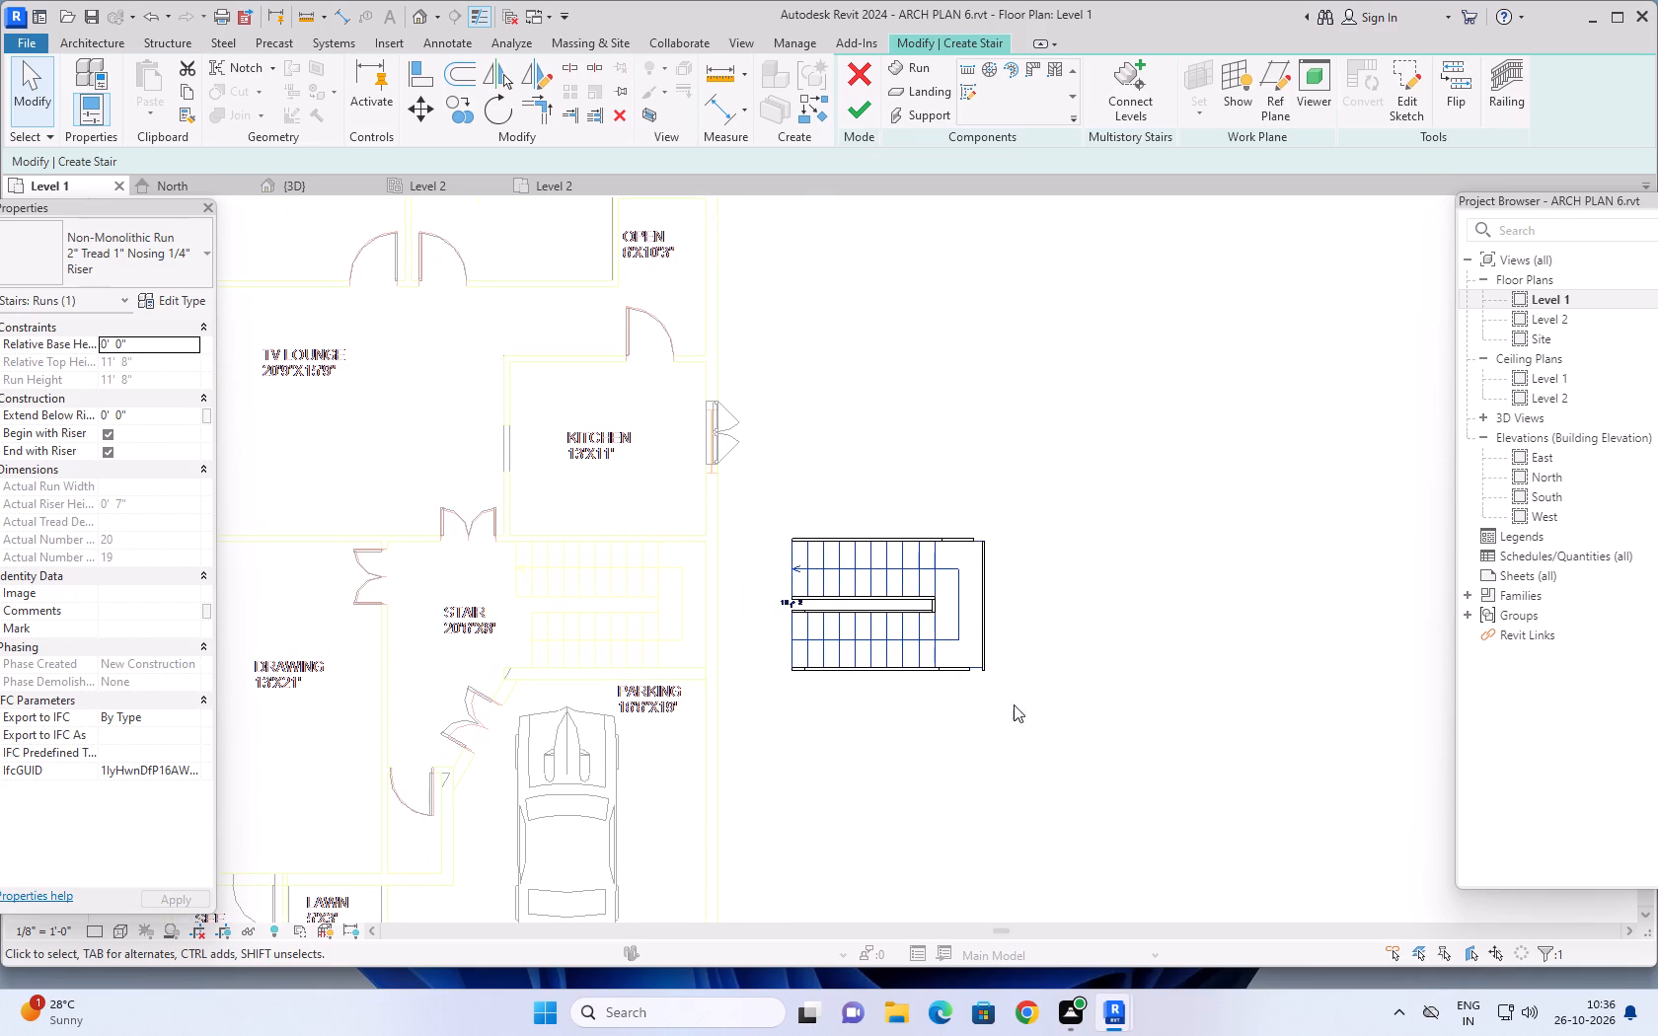
left_click(849, 111)
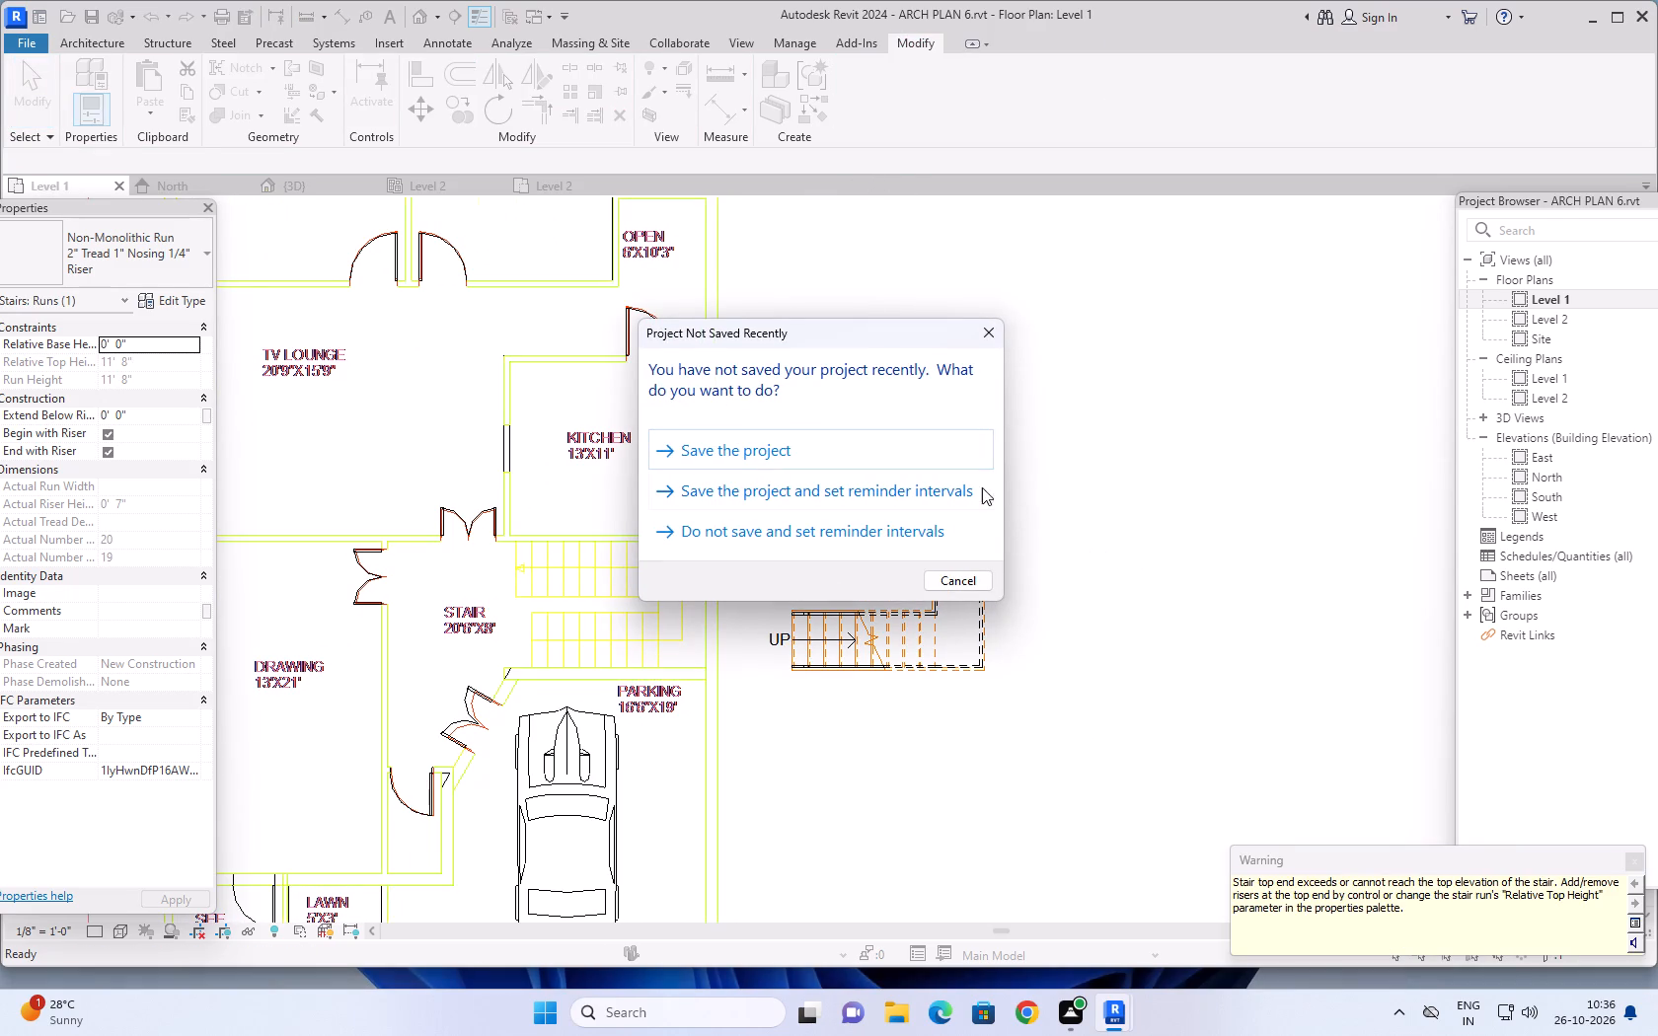
left_click(999, 333)
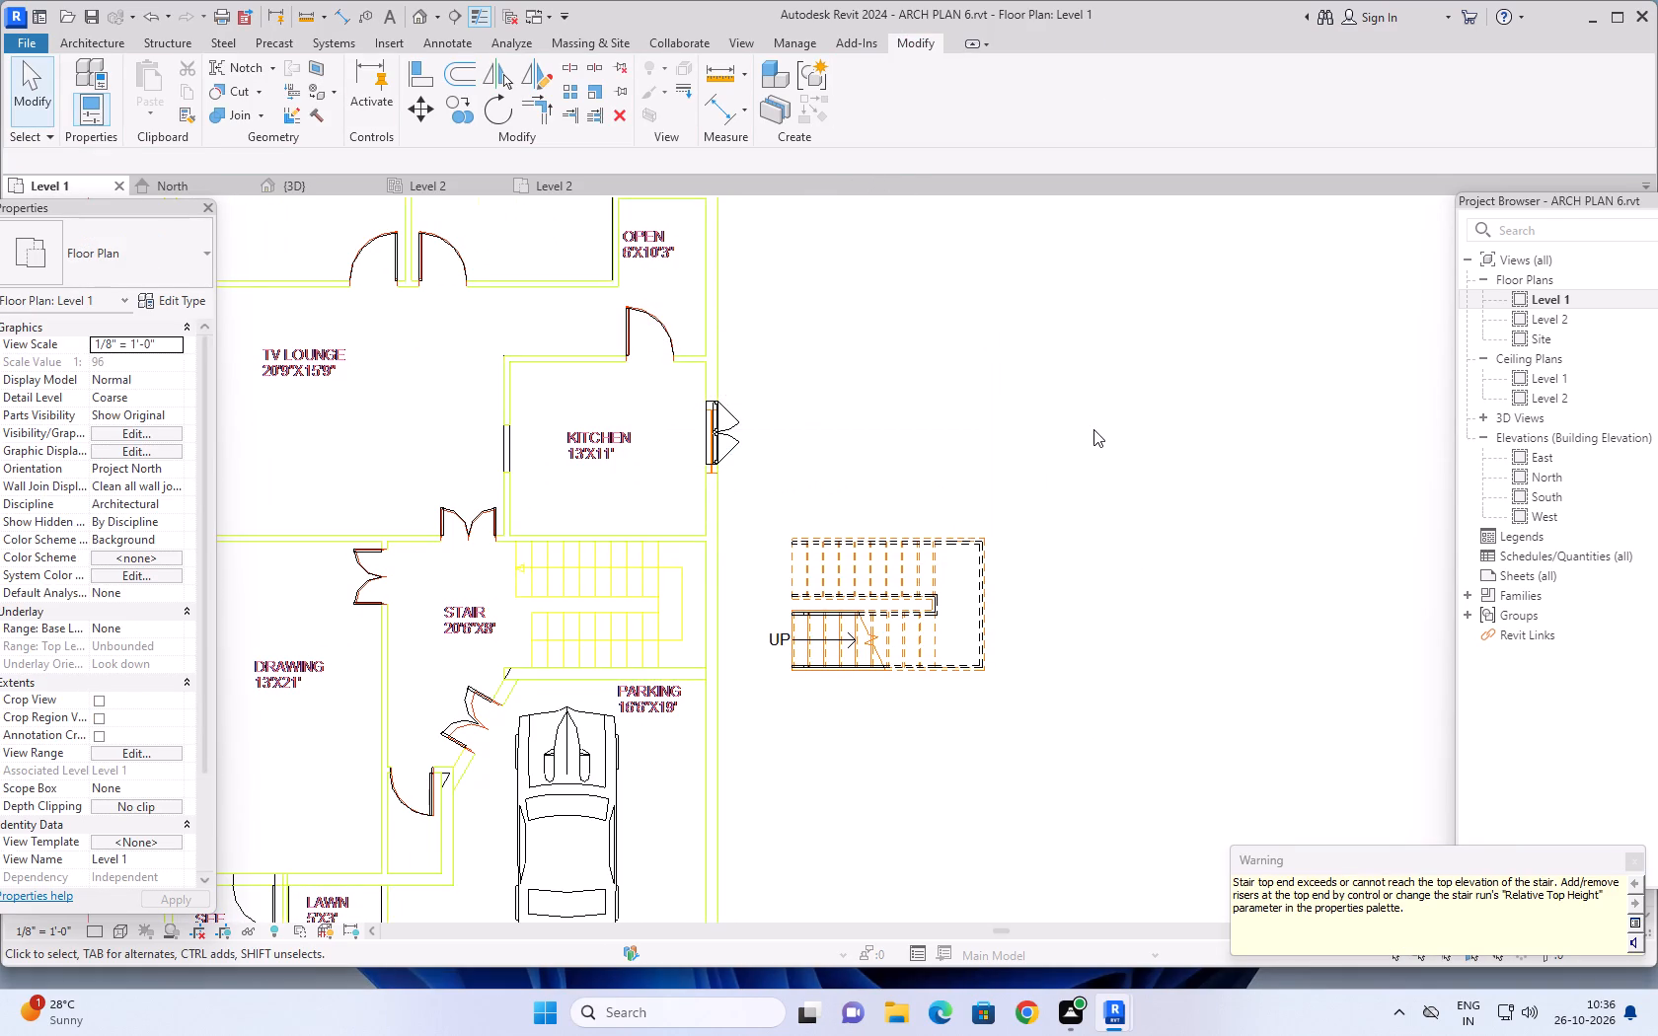
Save the project and dismiss the stair warning.
key("ctrl+s")
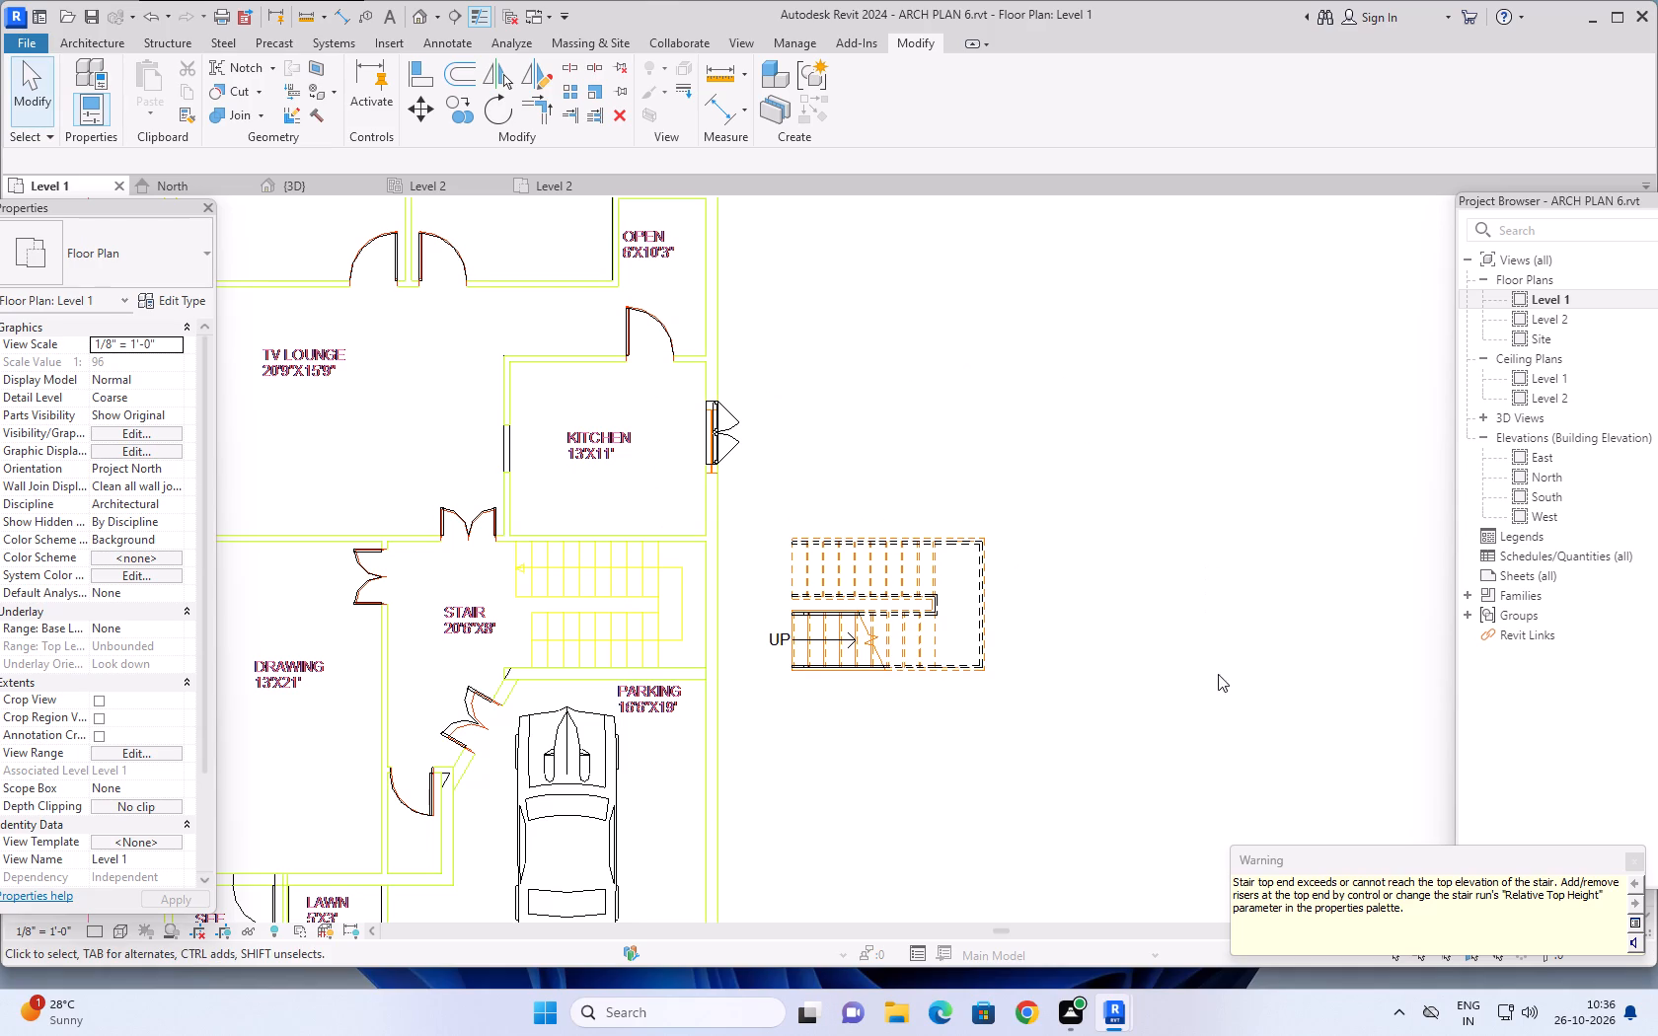
left_click(1632, 859)
Select the whole U-shaped stair beside the plan and change its type to Cast-In-Place Monolithic Stair.
left_click(1063, 468)
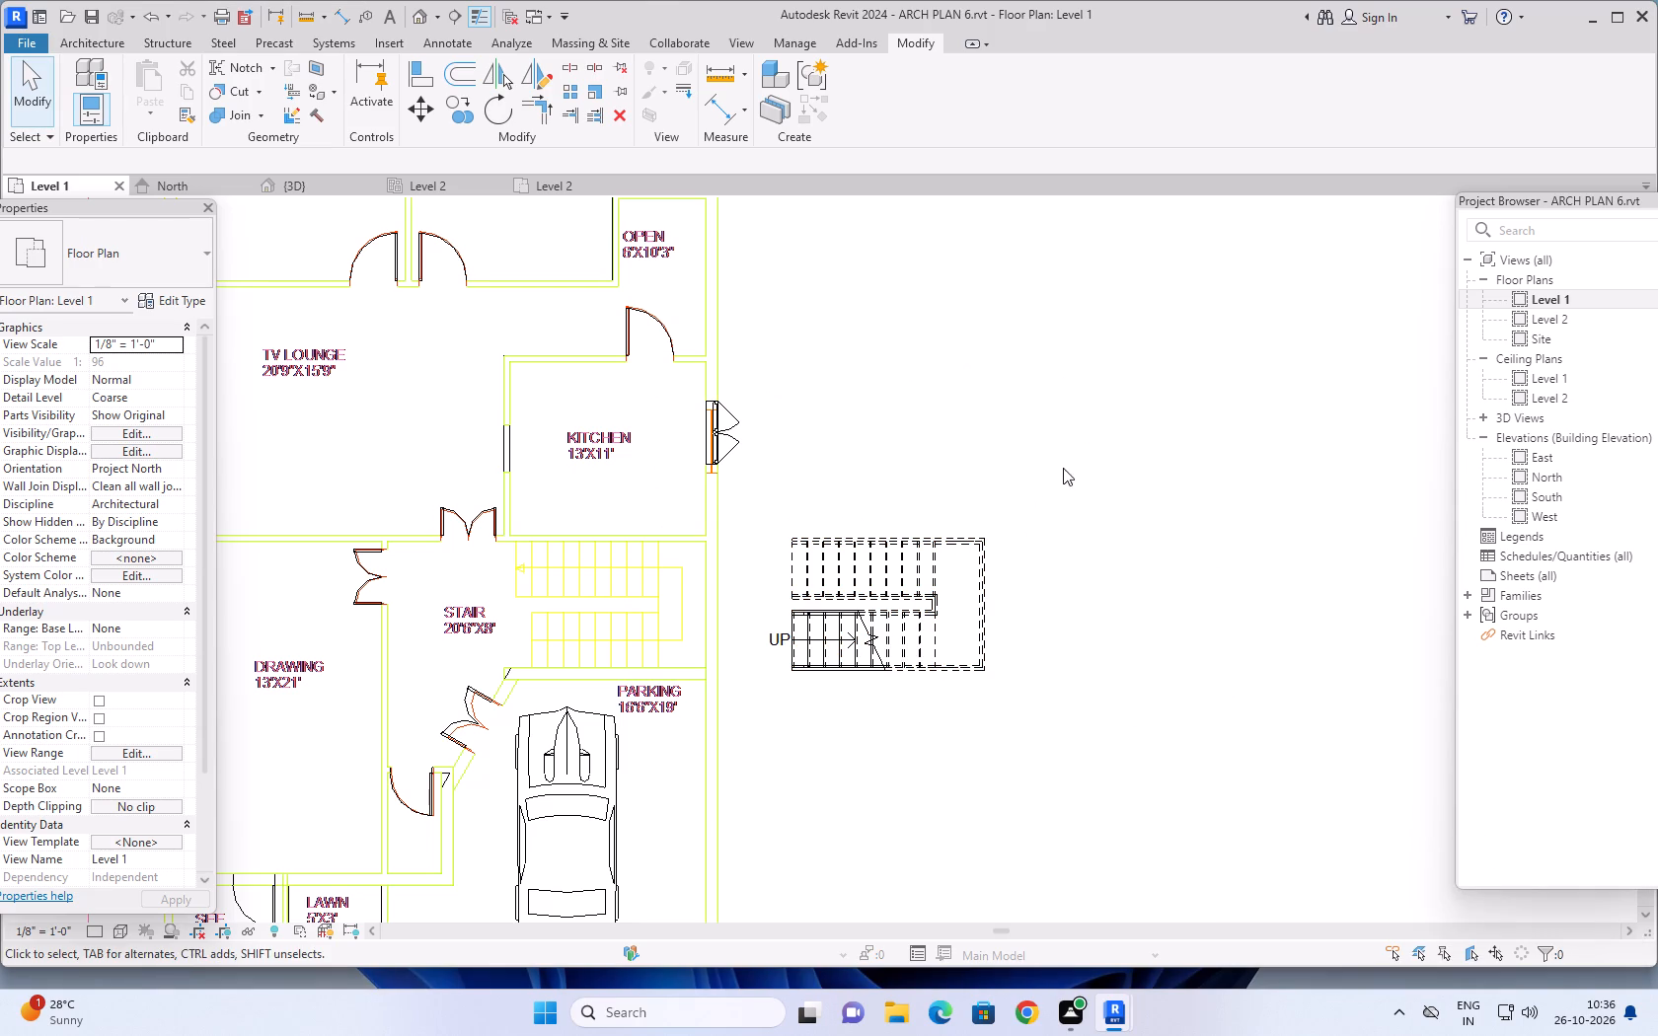
left_click_drag(1065, 471, 784, 723)
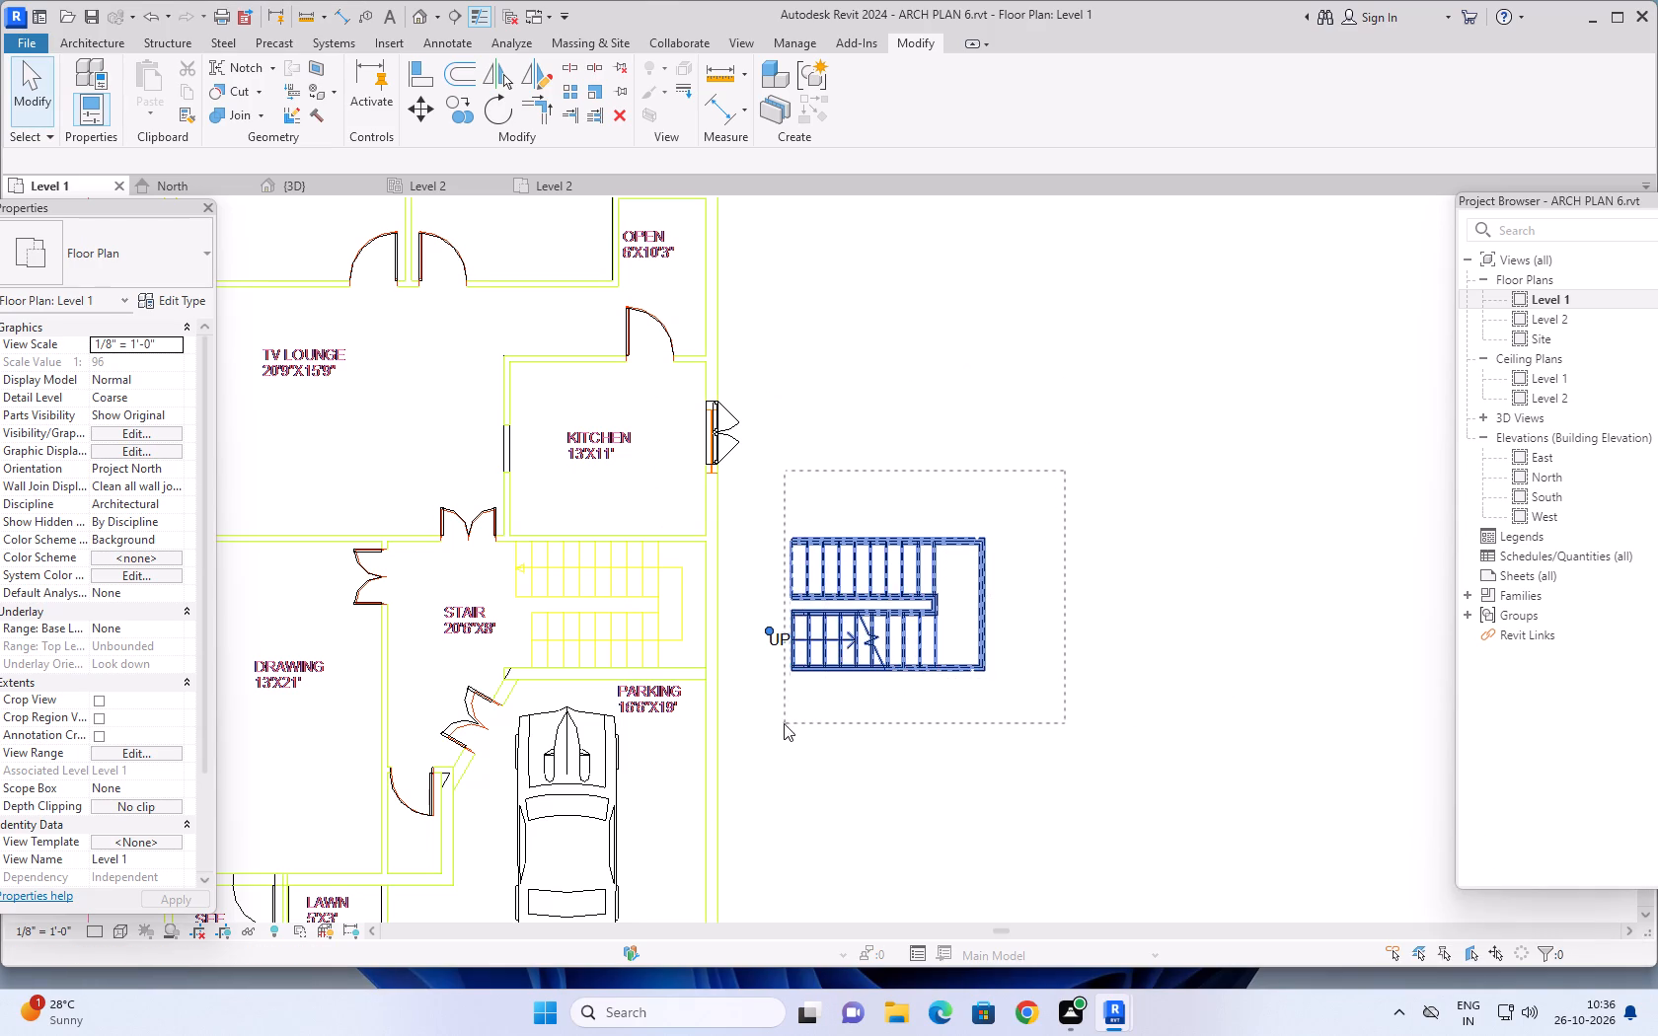
left_click_drag(784, 723, 783, 723)
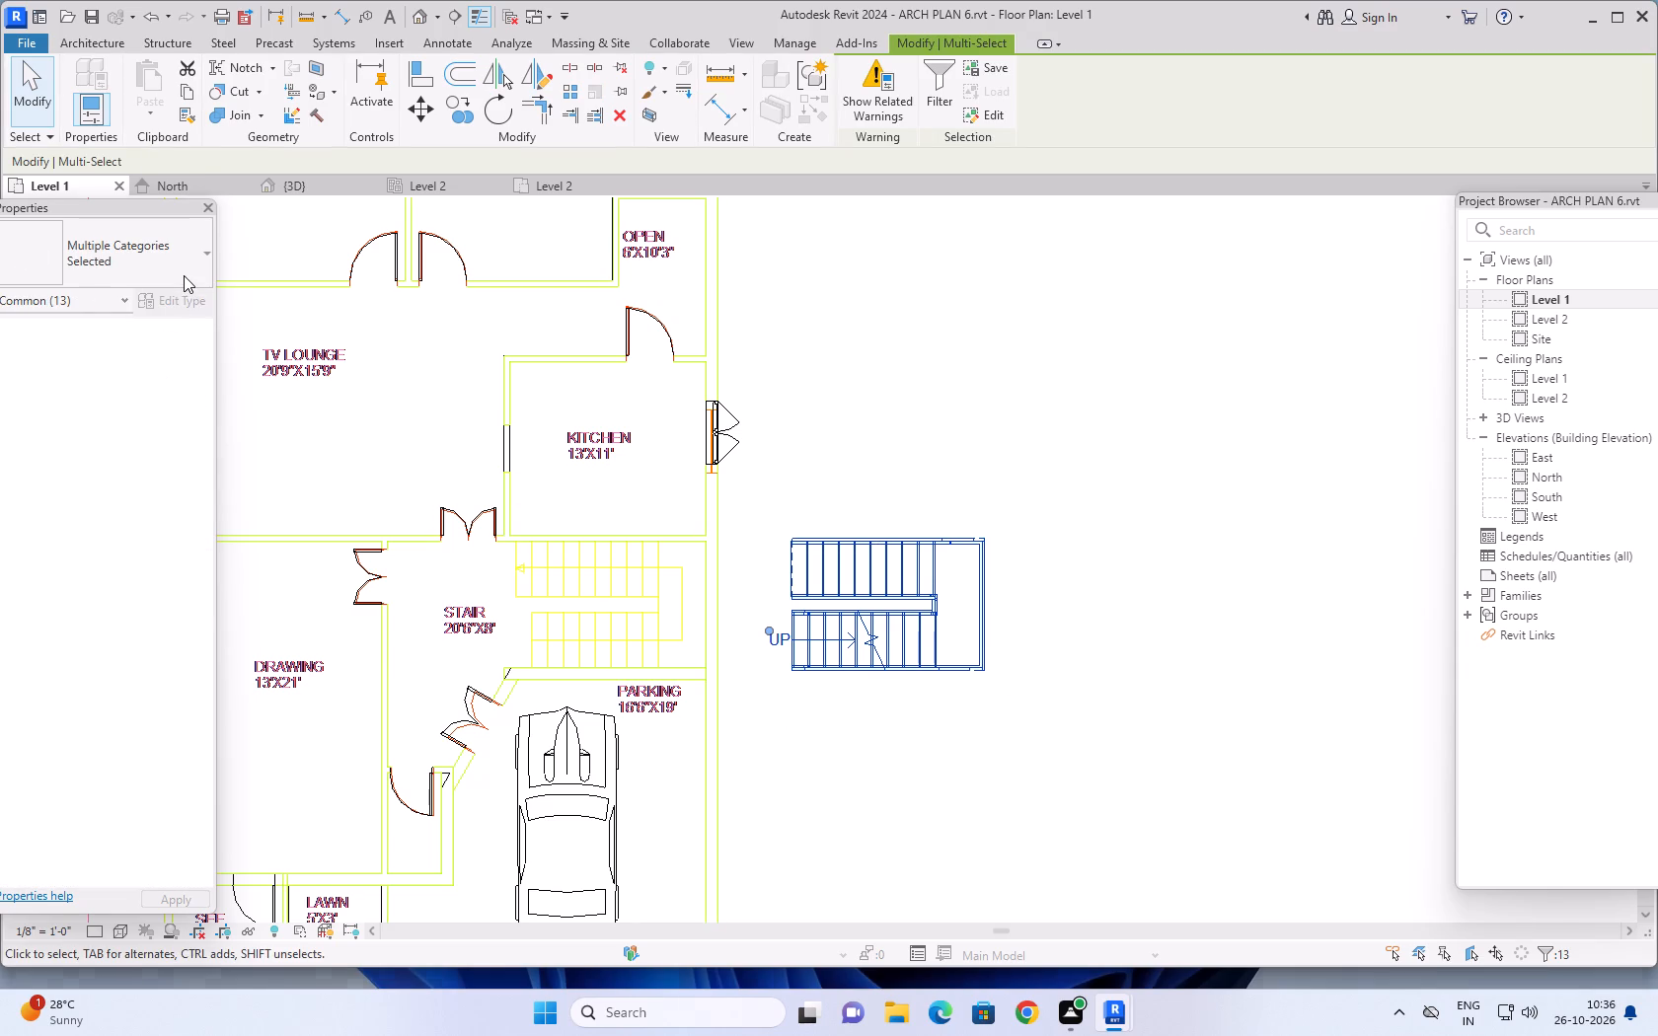
left_click(184, 275)
left_click(177, 264)
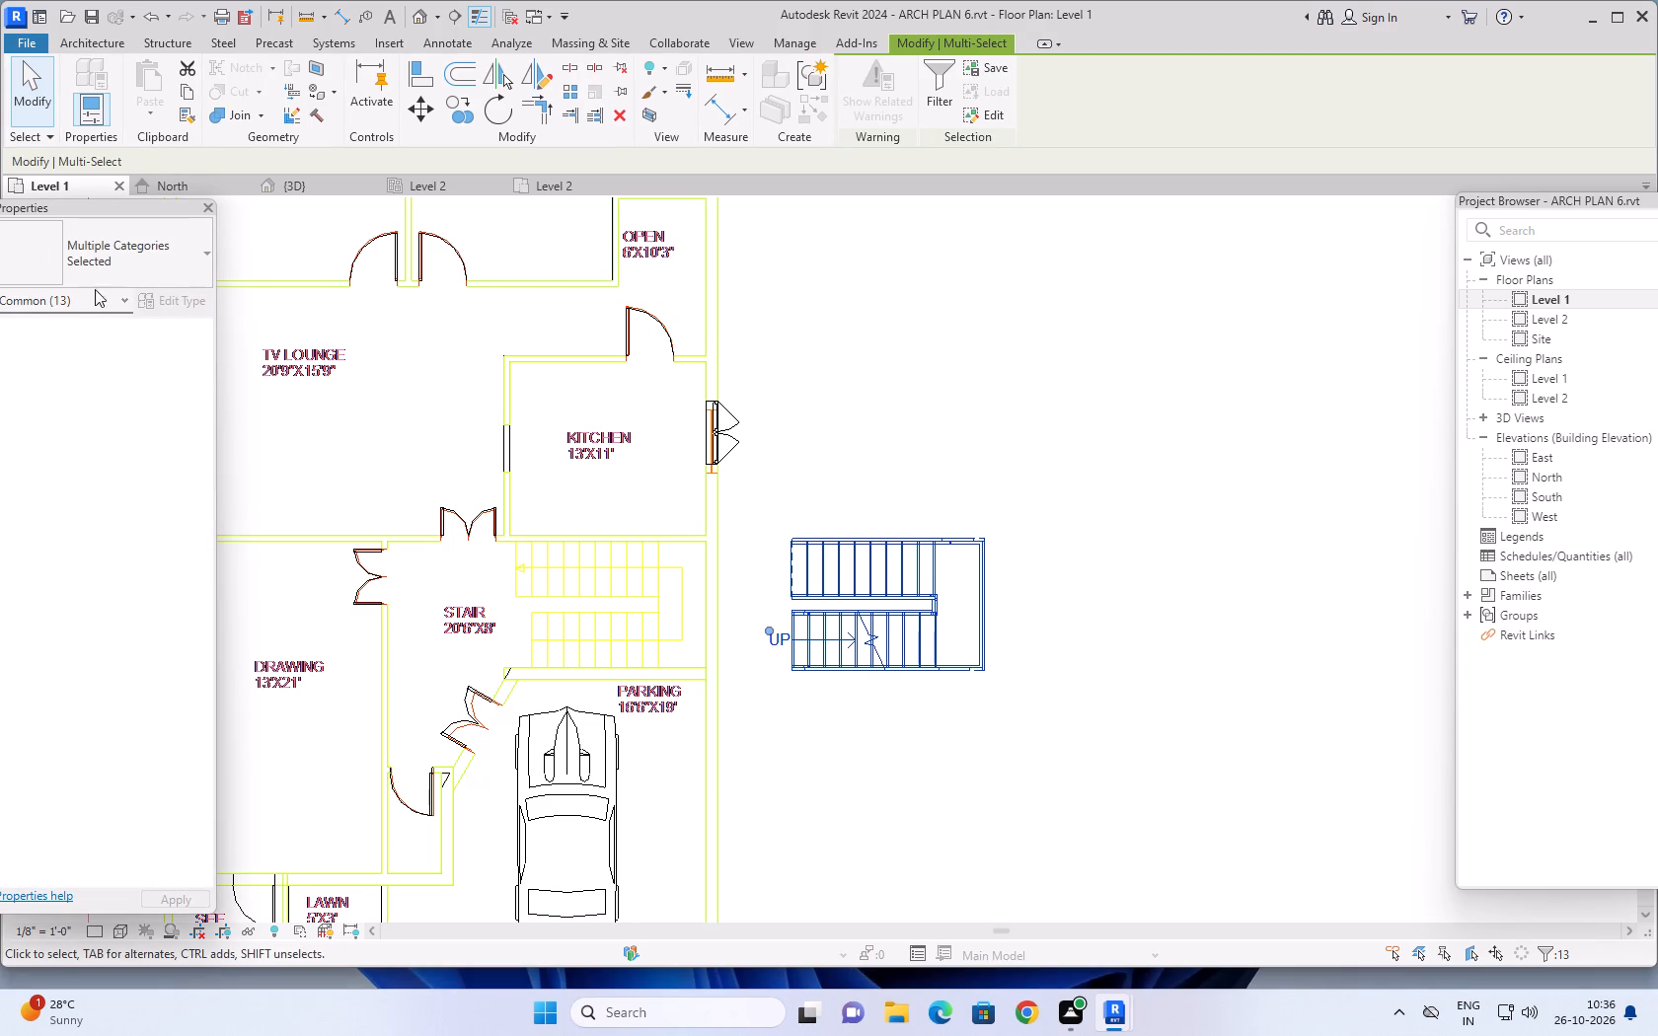
left_click(104, 300)
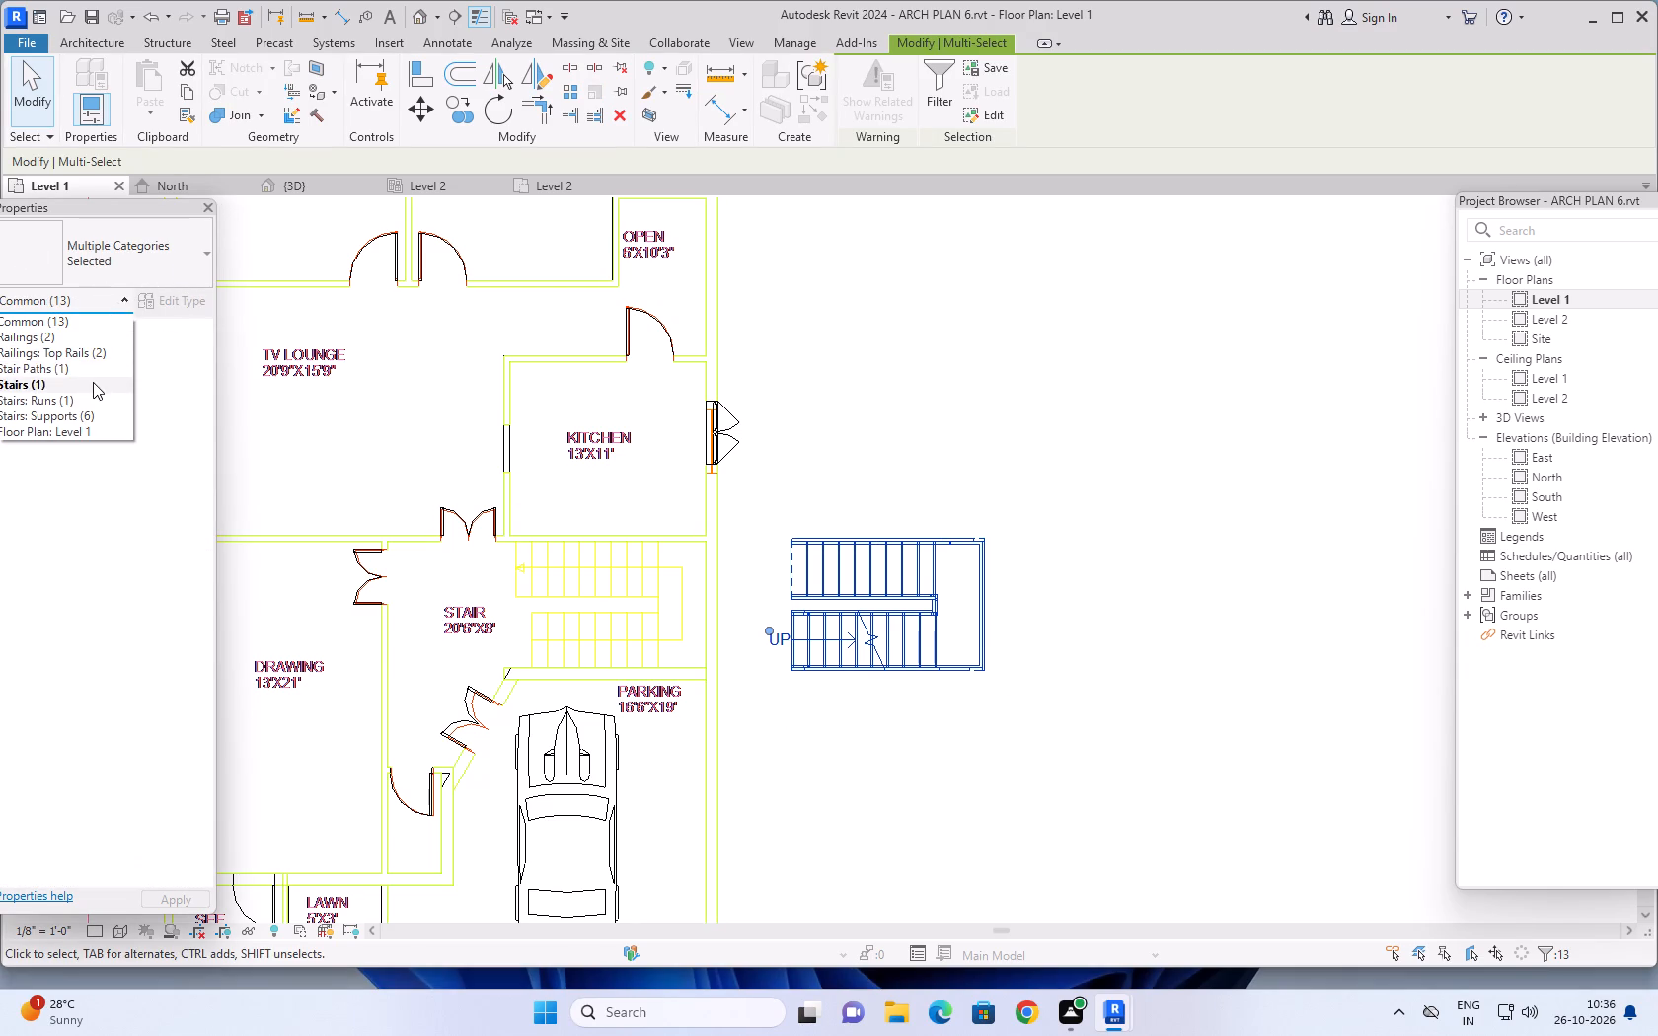
left_click(93, 382)
left_click(190, 249)
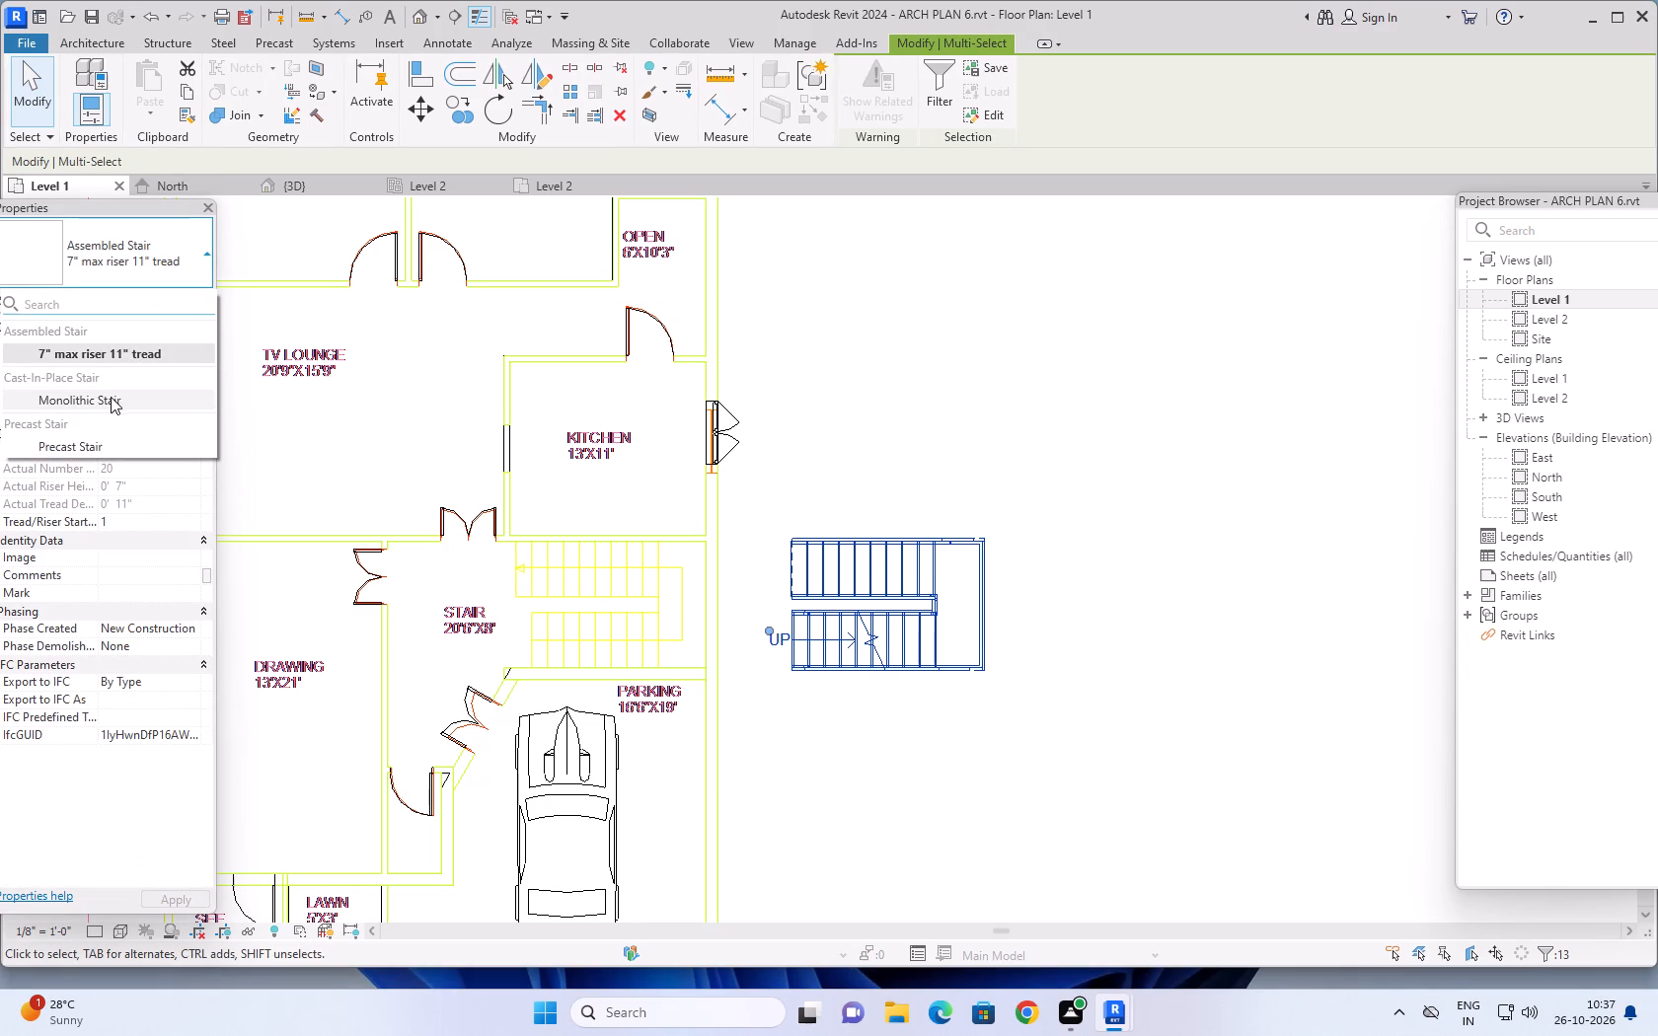
left_click(111, 399)
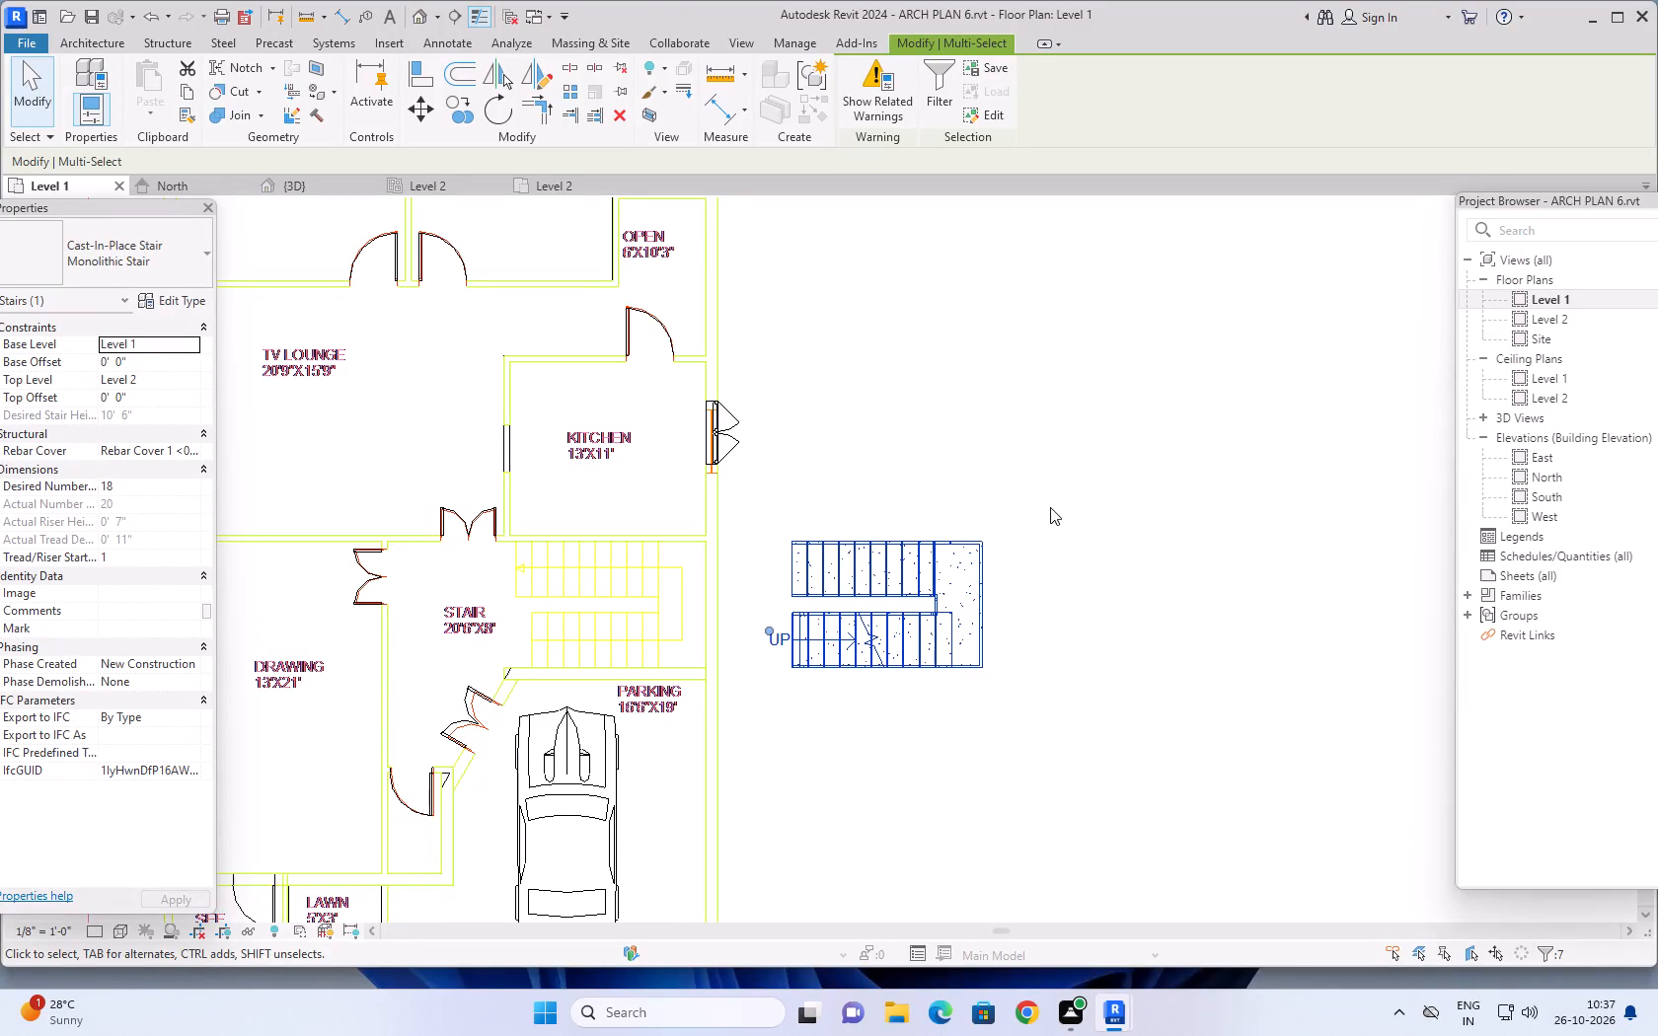
Set the stair's desired number of risers to 20, apply it, and clear the selection.
left_click(140, 477)
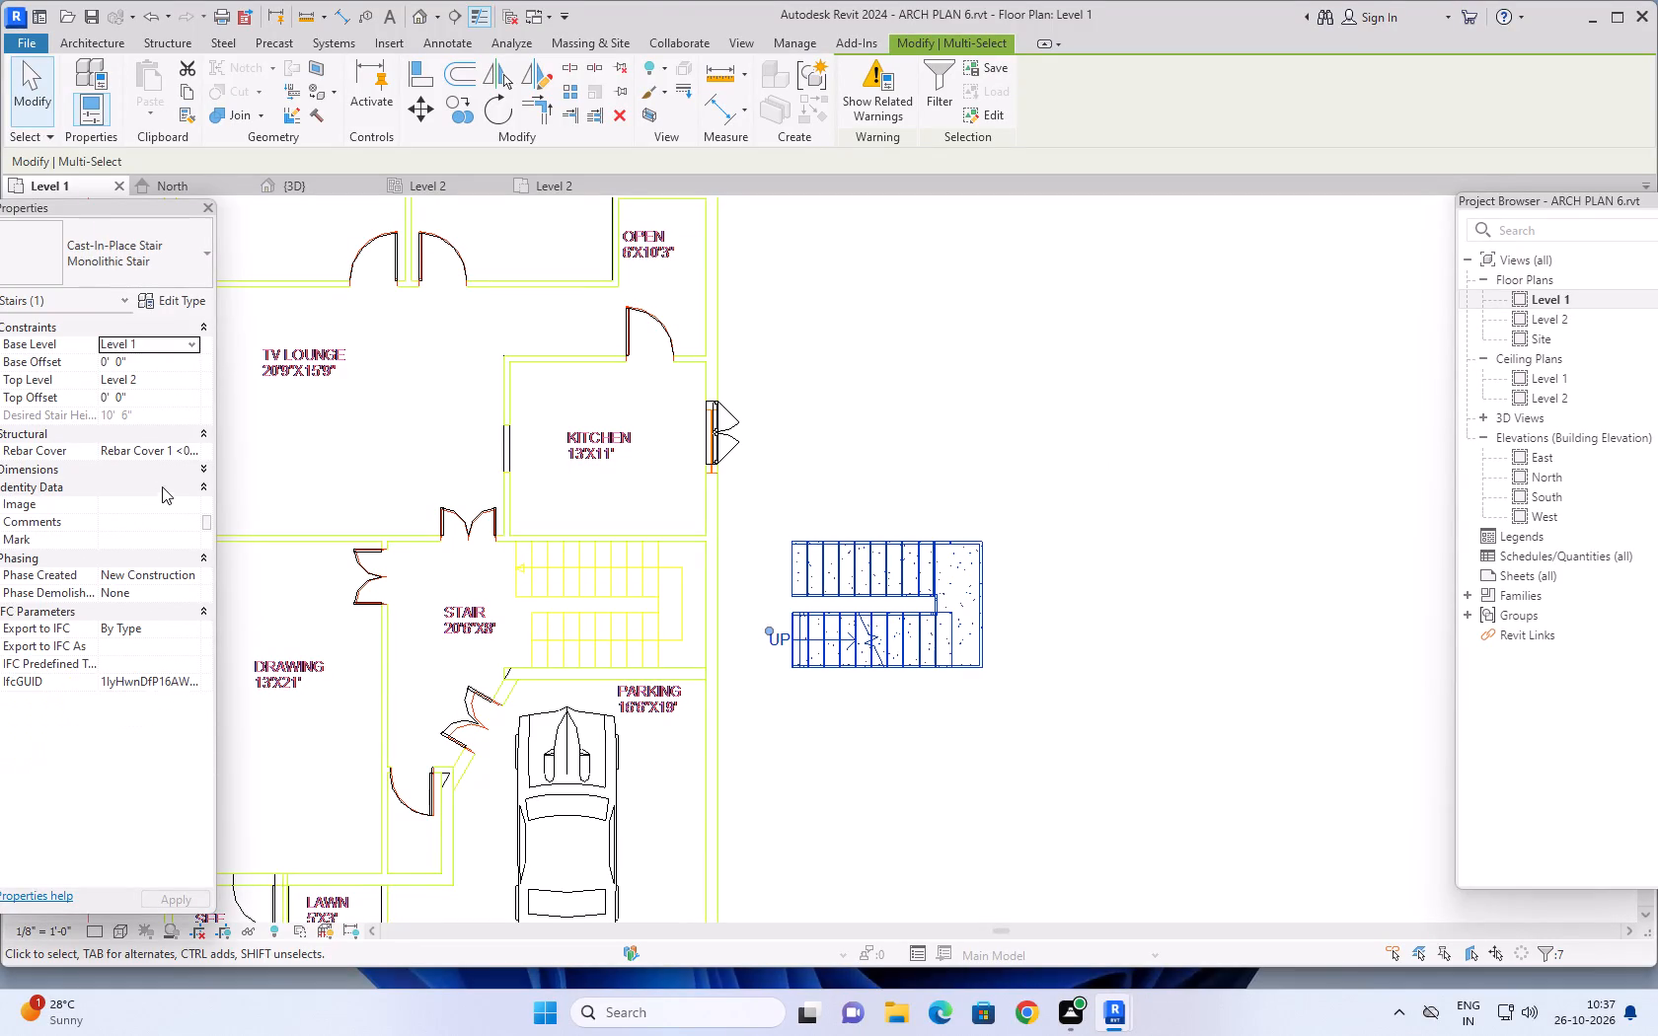
left_click(155, 465)
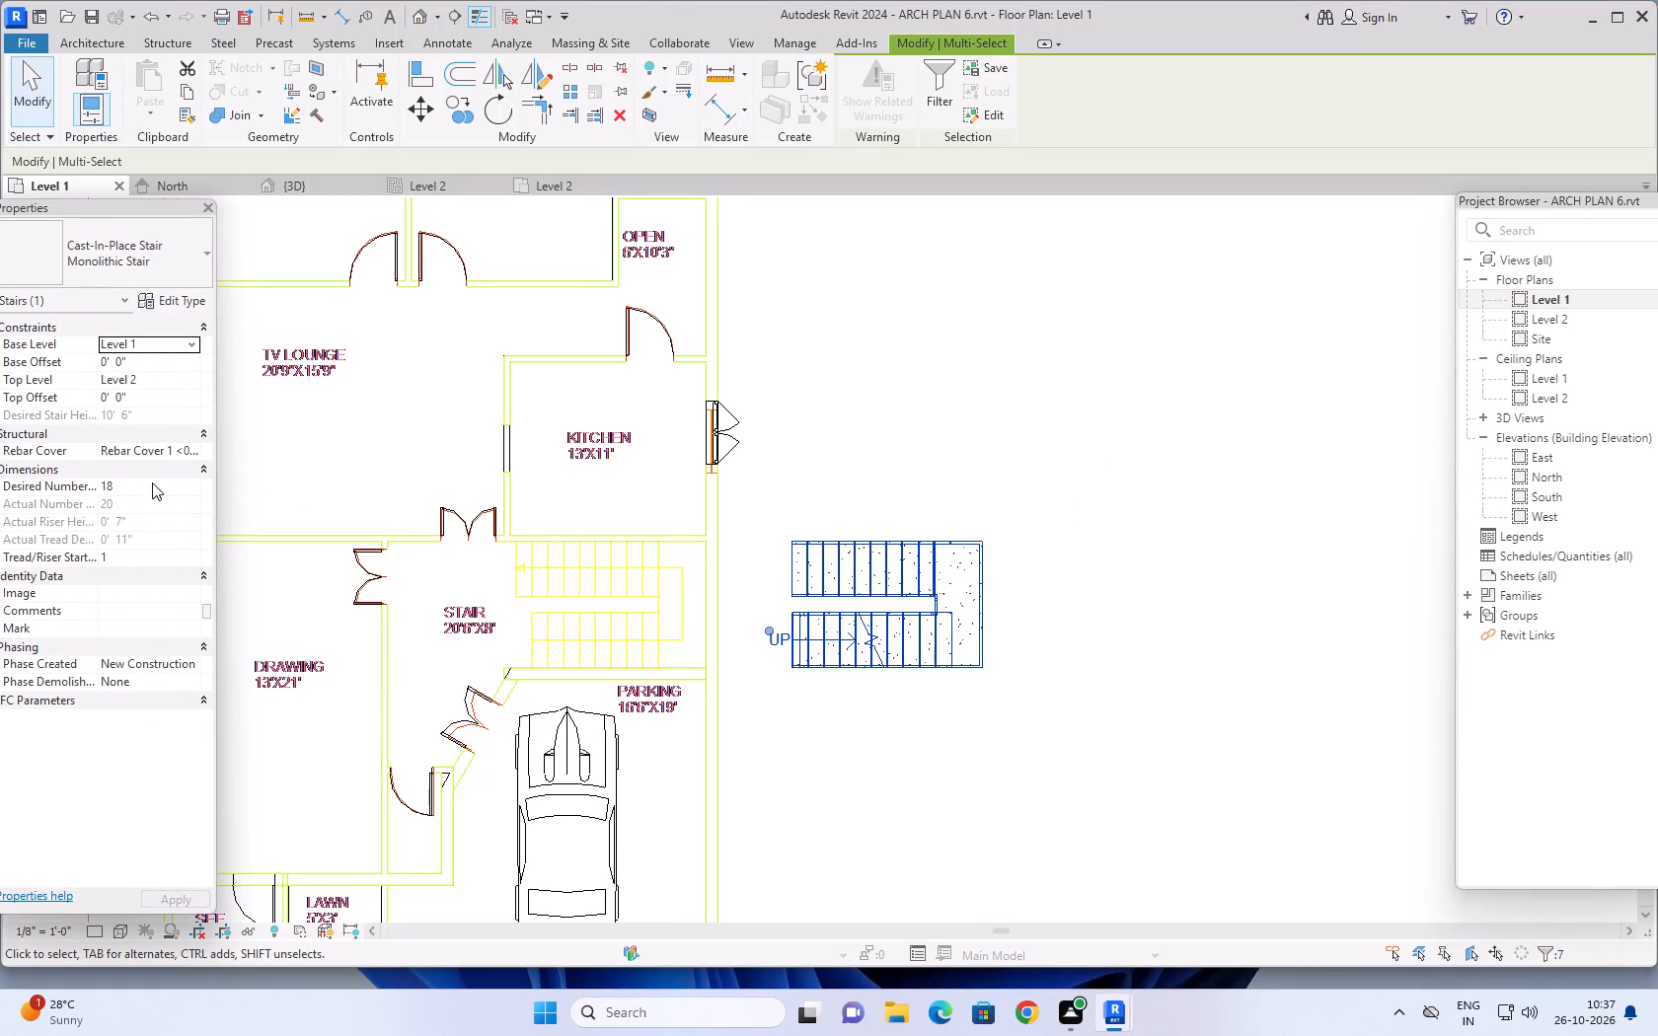
left_click(171, 483)
left_click(189, 481)
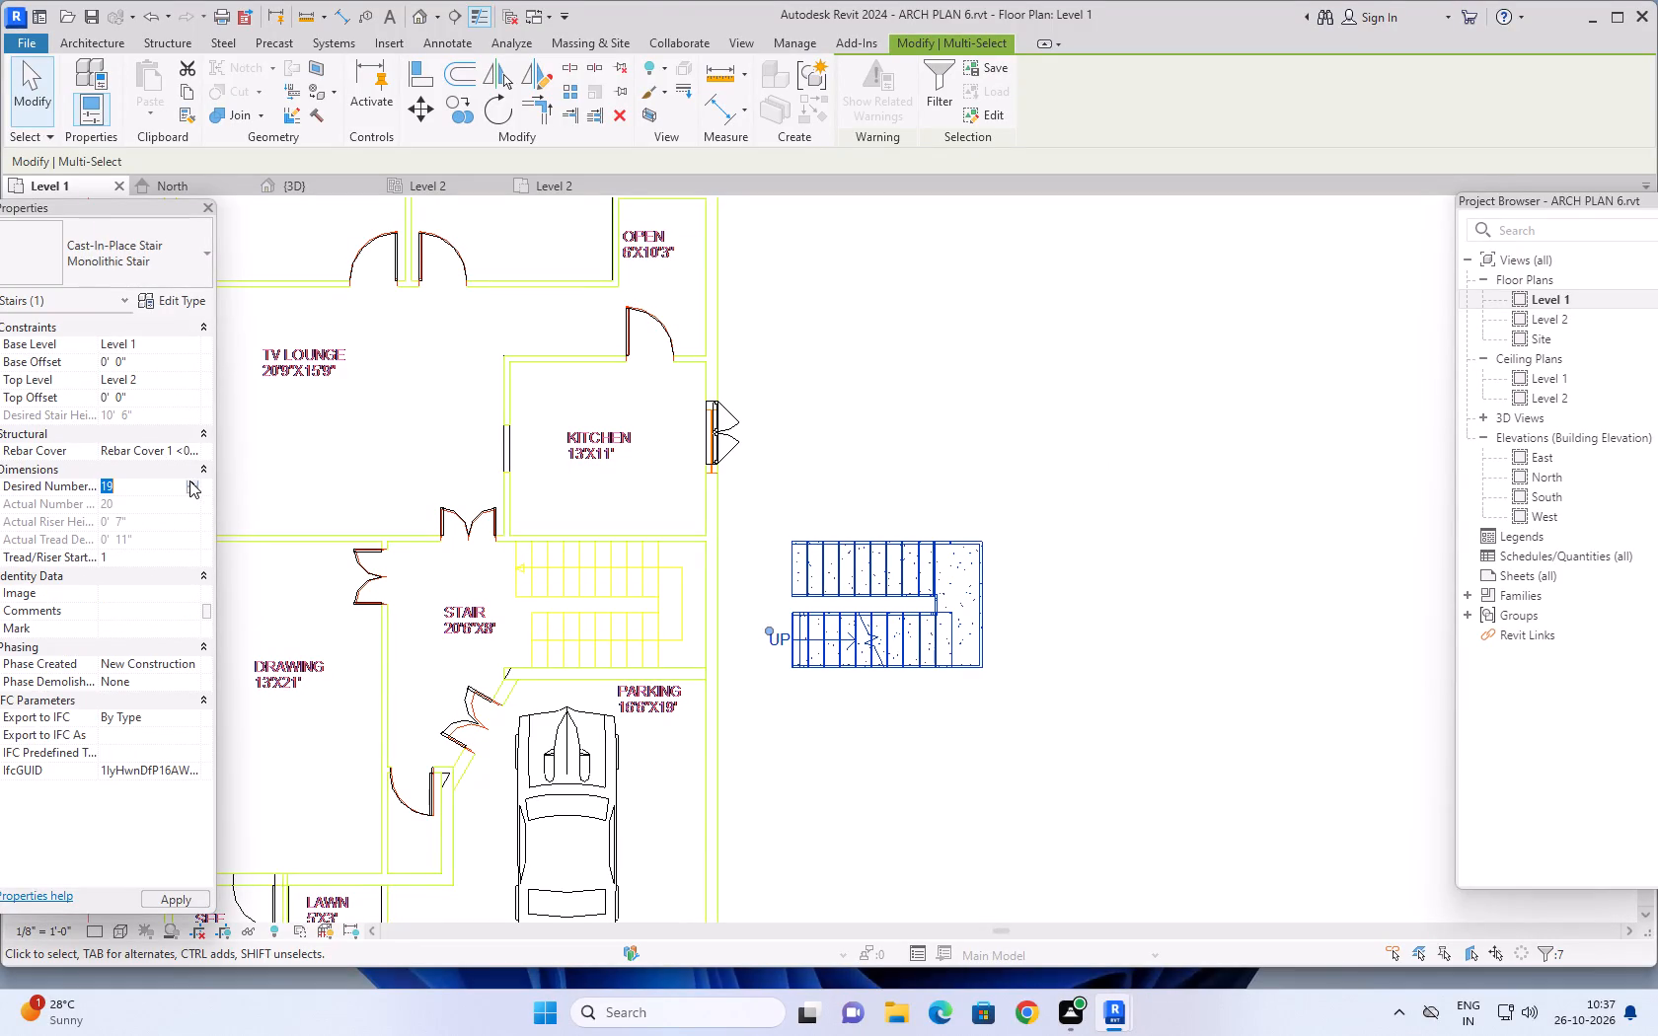
left_click(189, 481)
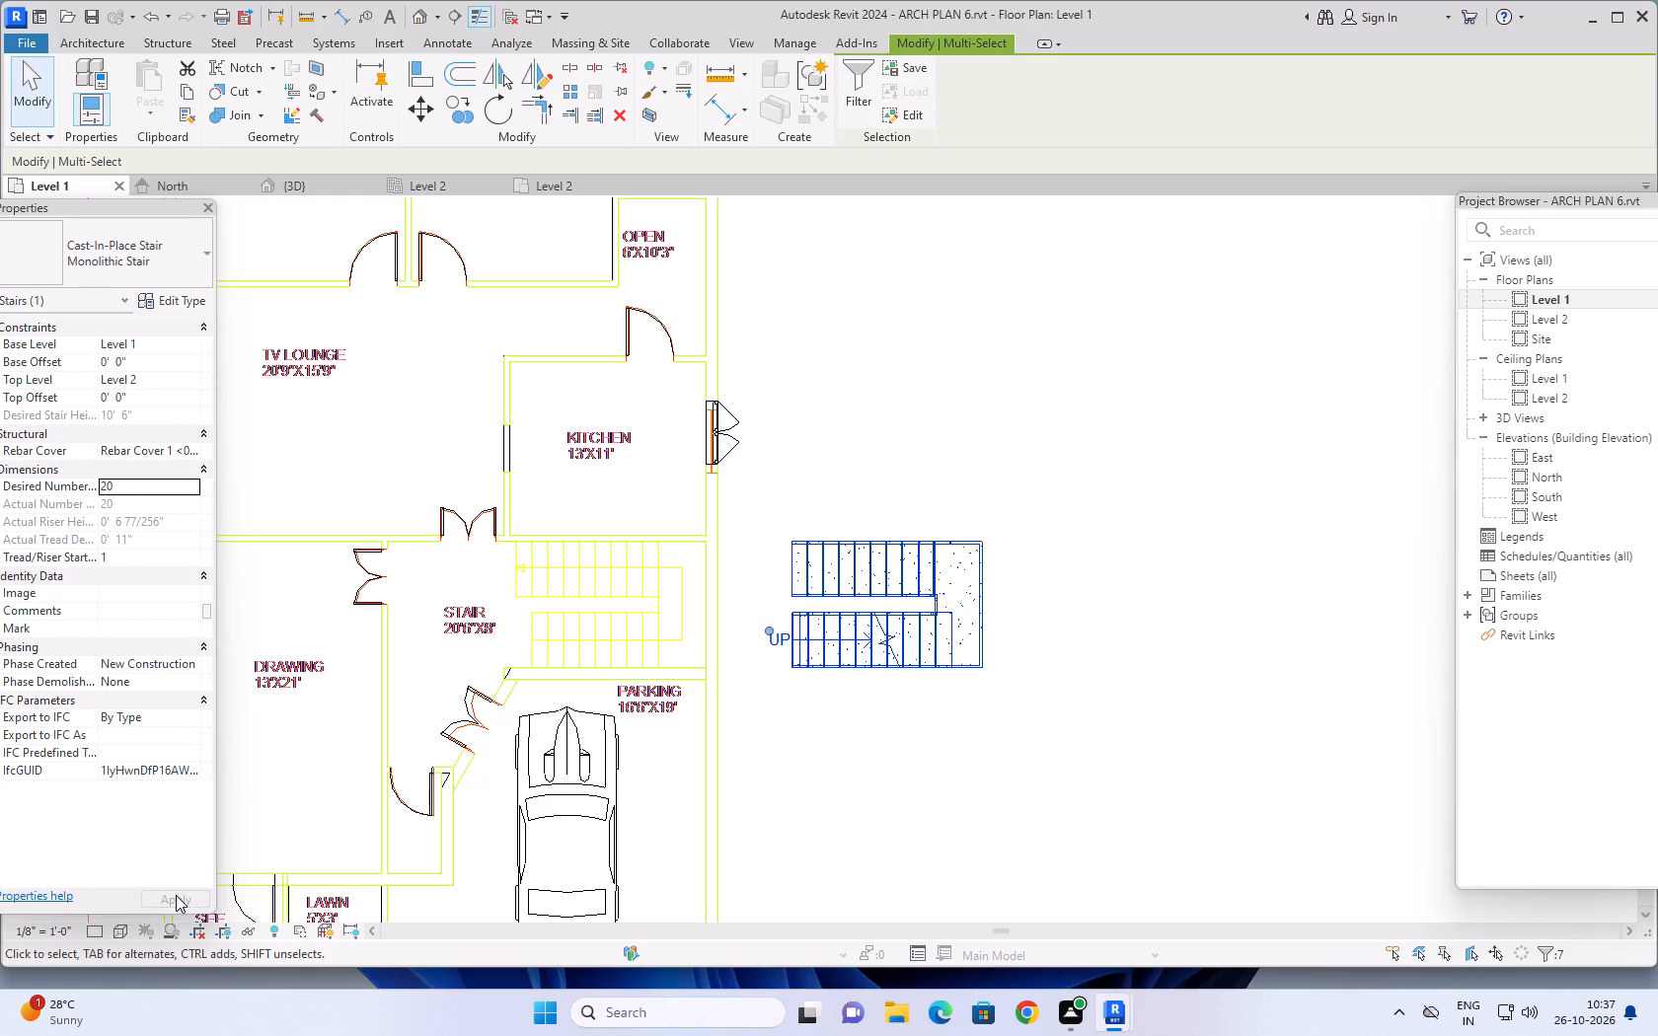
left_click(176, 895)
key("Escape")
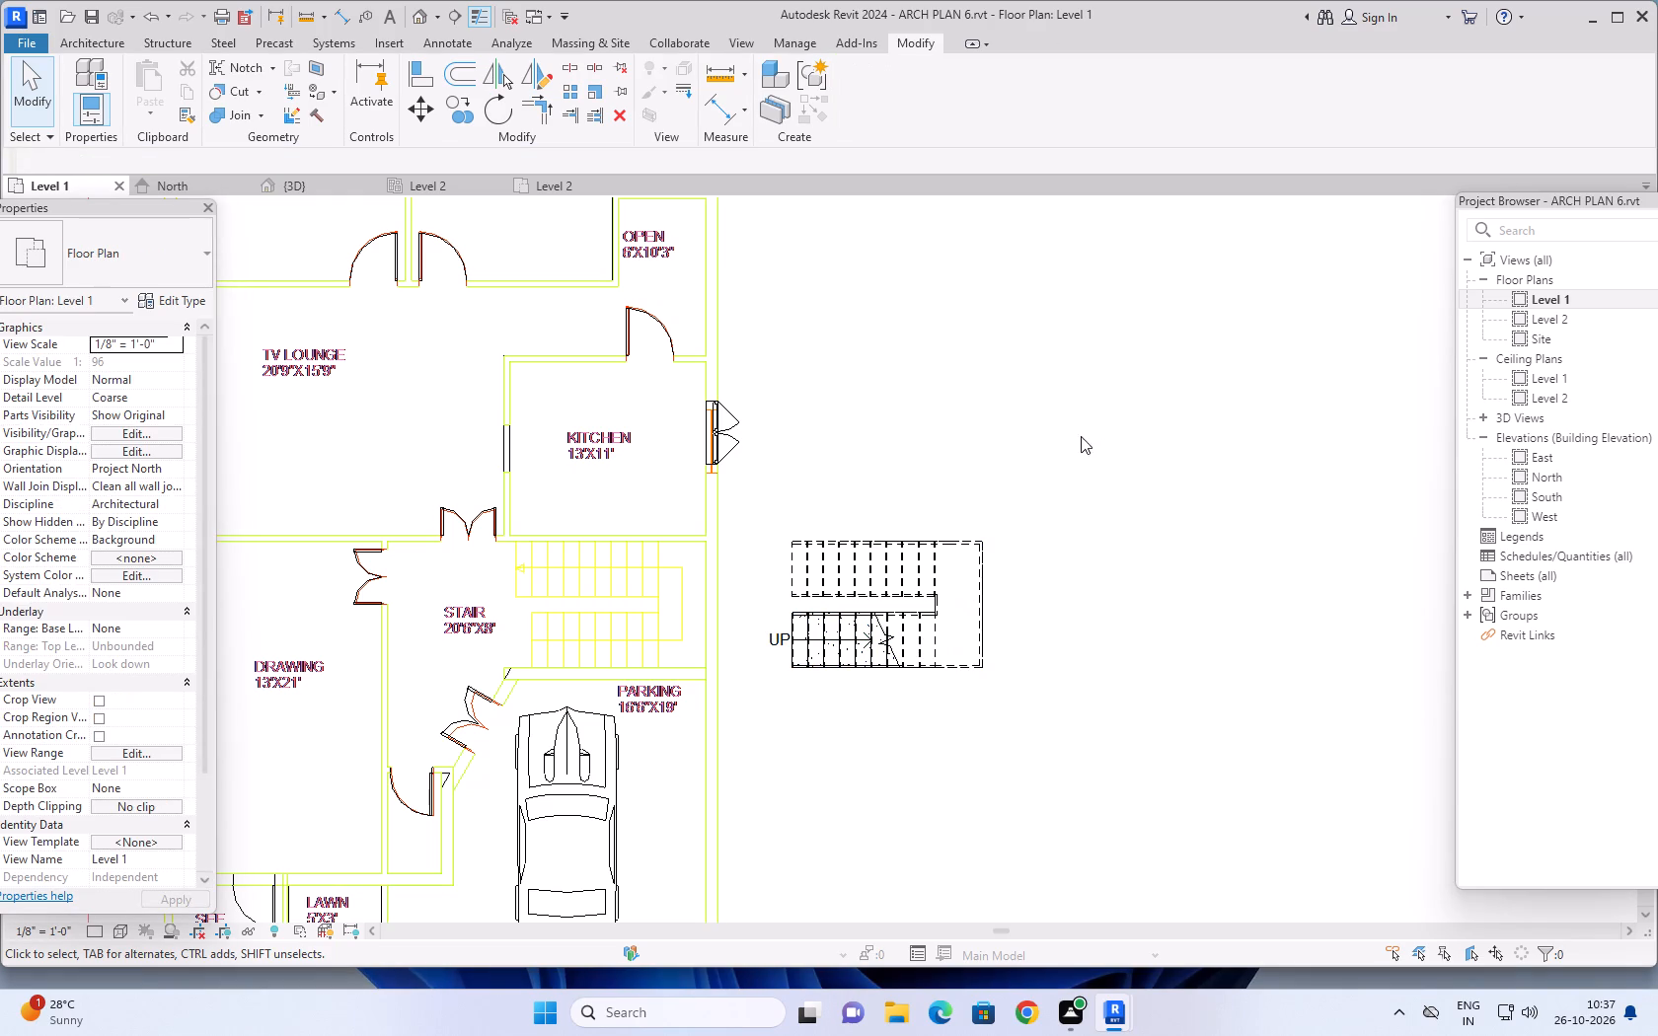
key("Escape")
Move the complete stair about 17'-7" west so its southeast corner meets the inner wall corner of the STAIR area above PARKING.
middle_click_drag(1061, 440, 1221, 384)
key("Escape")
key("Escape")
left_click_drag(1233, 380, 1107, 556)
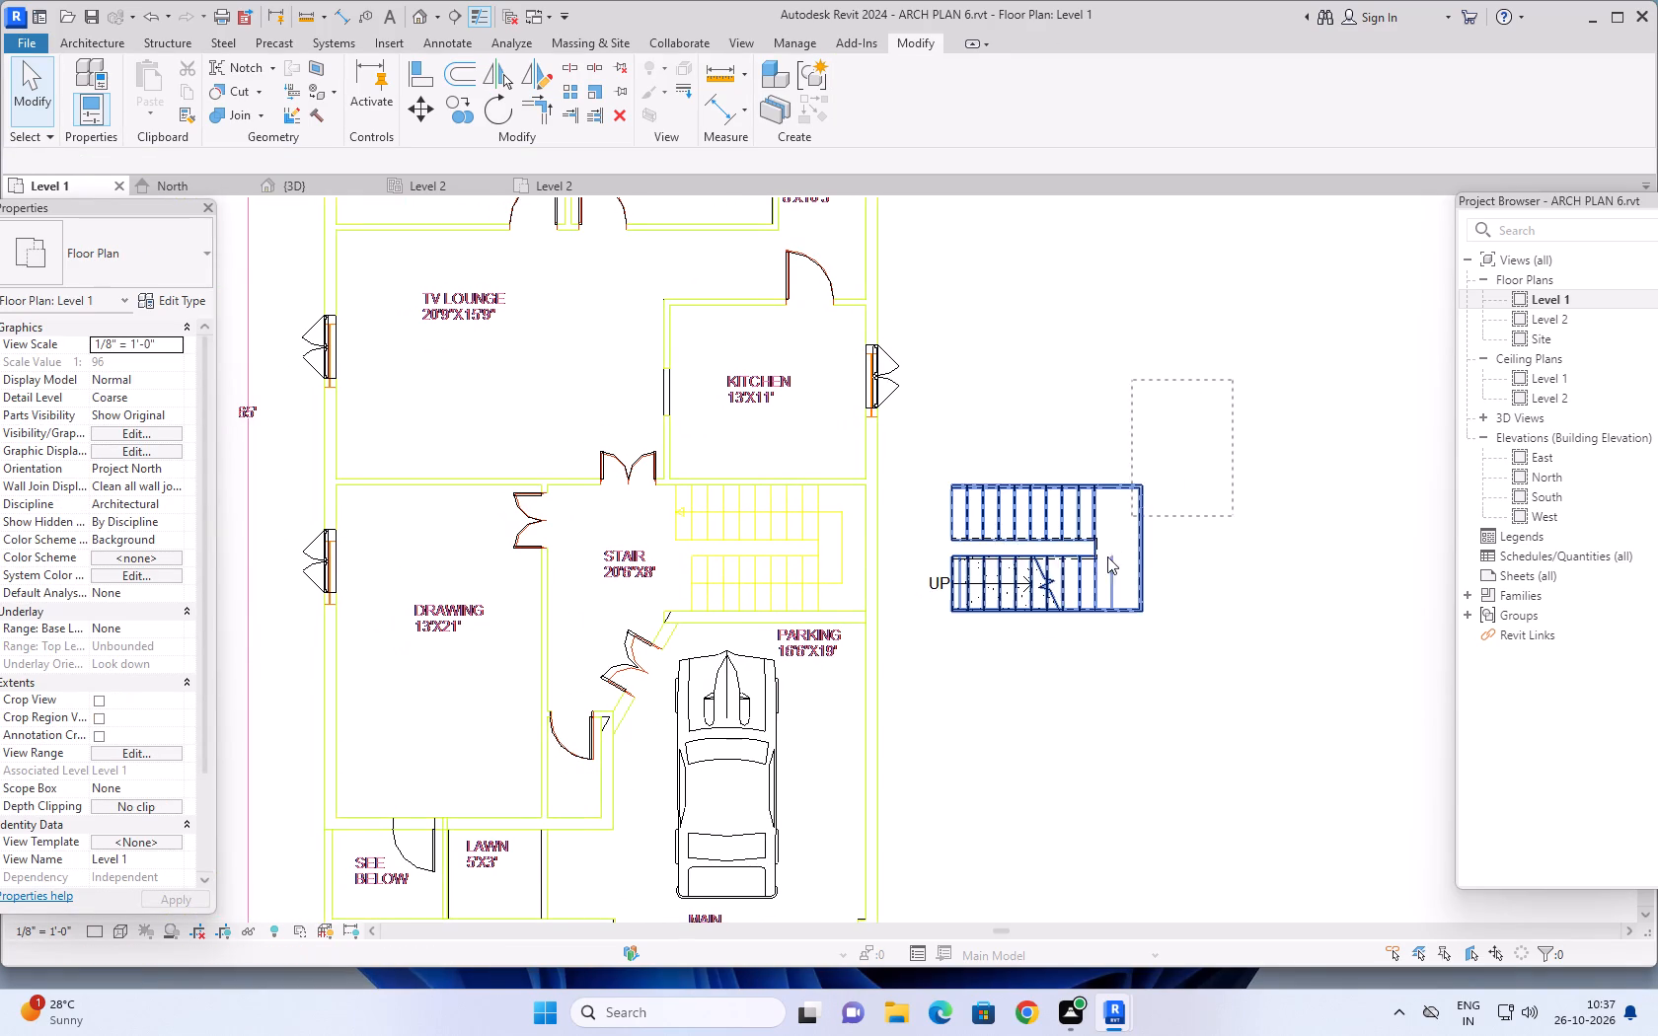
left_click_drag(1107, 556, 916, 691)
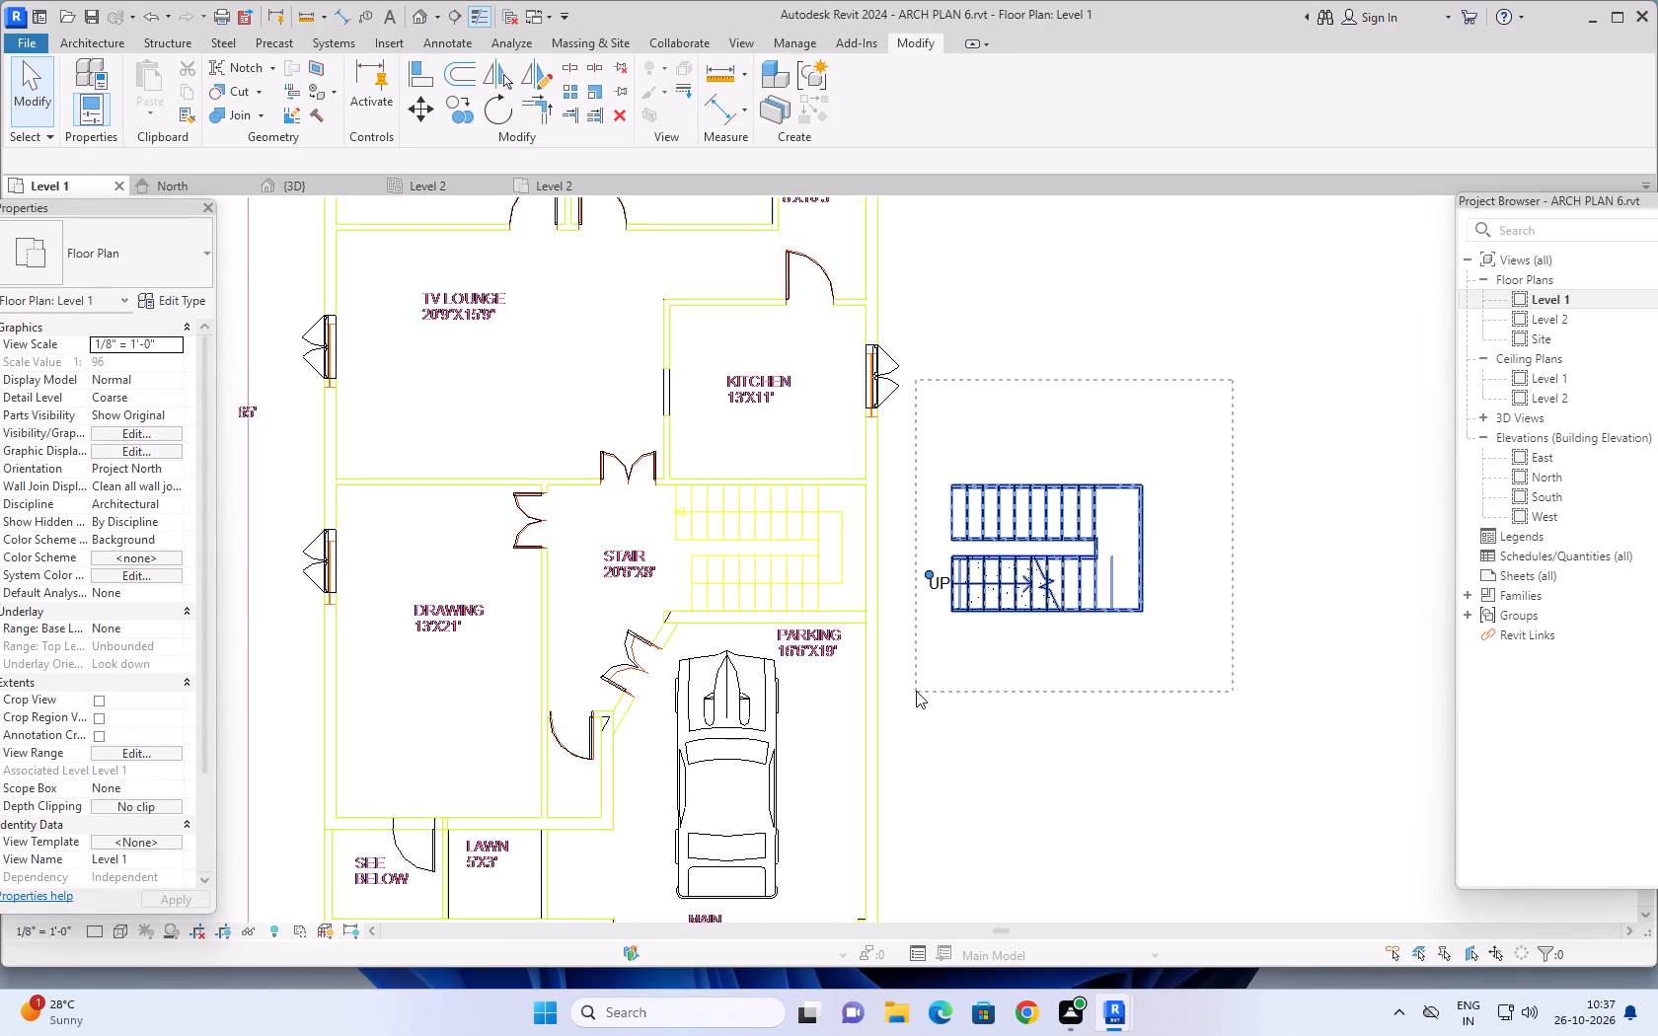
left_click_drag(916, 691, 917, 691)
scroll(1063, 426, "up", 1)
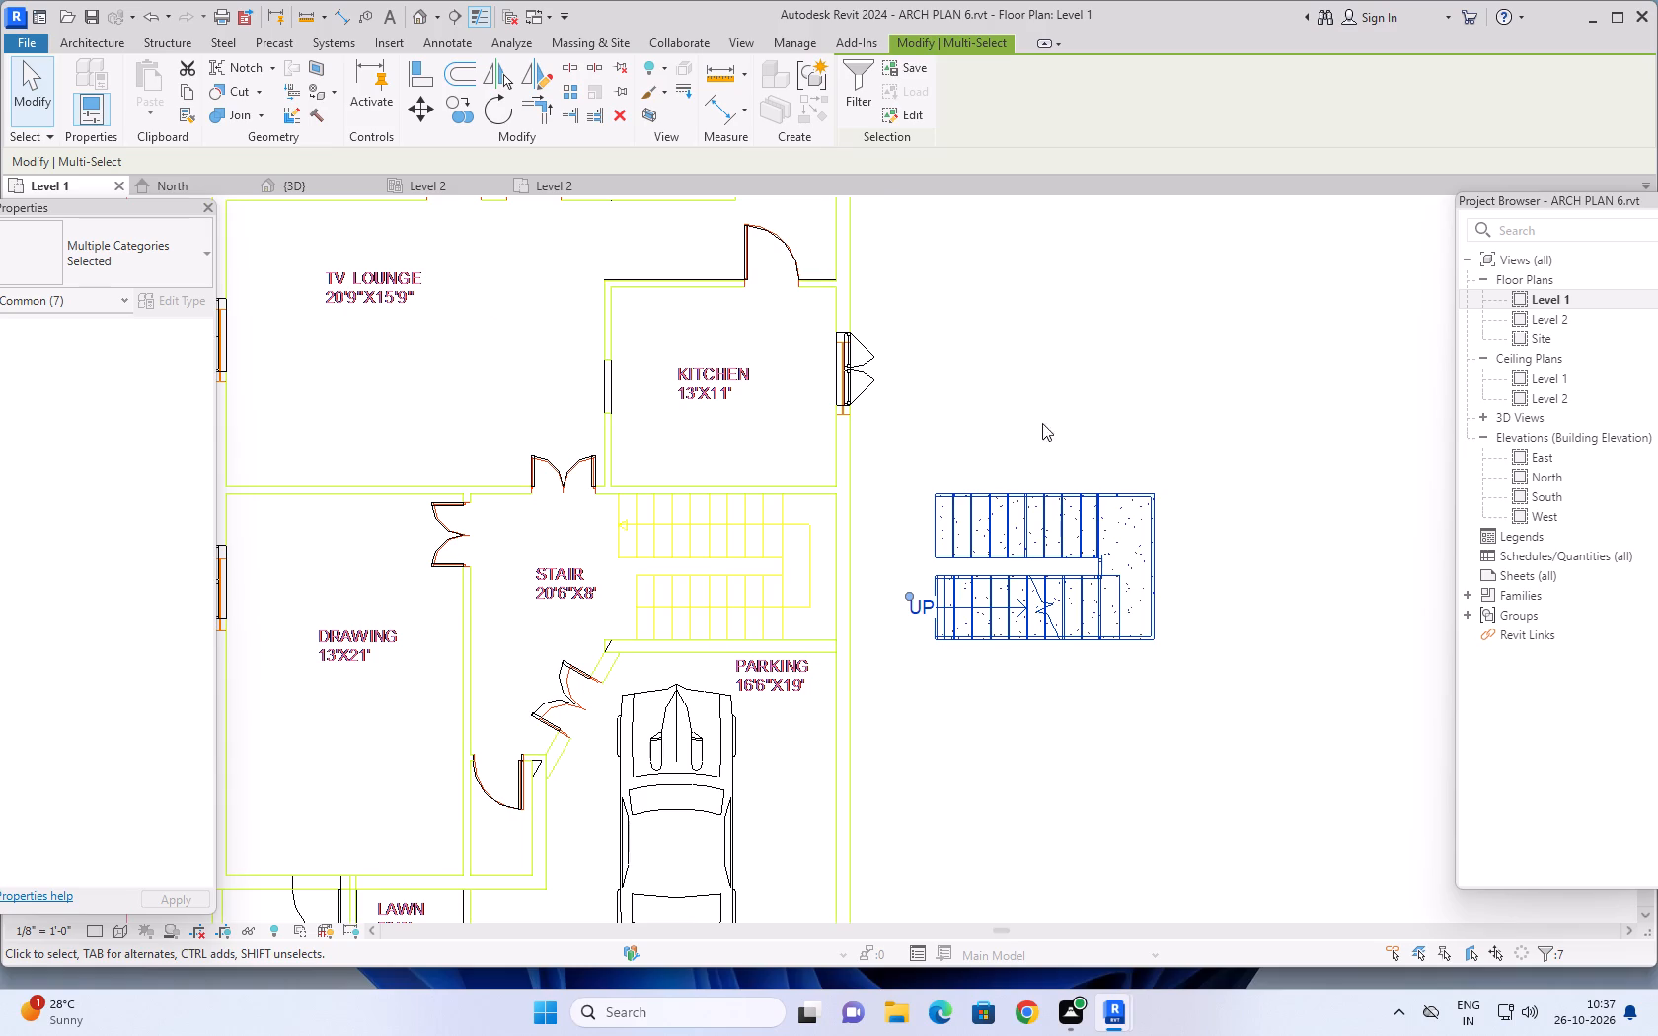
middle_click_drag(1036, 400, 1053, 436)
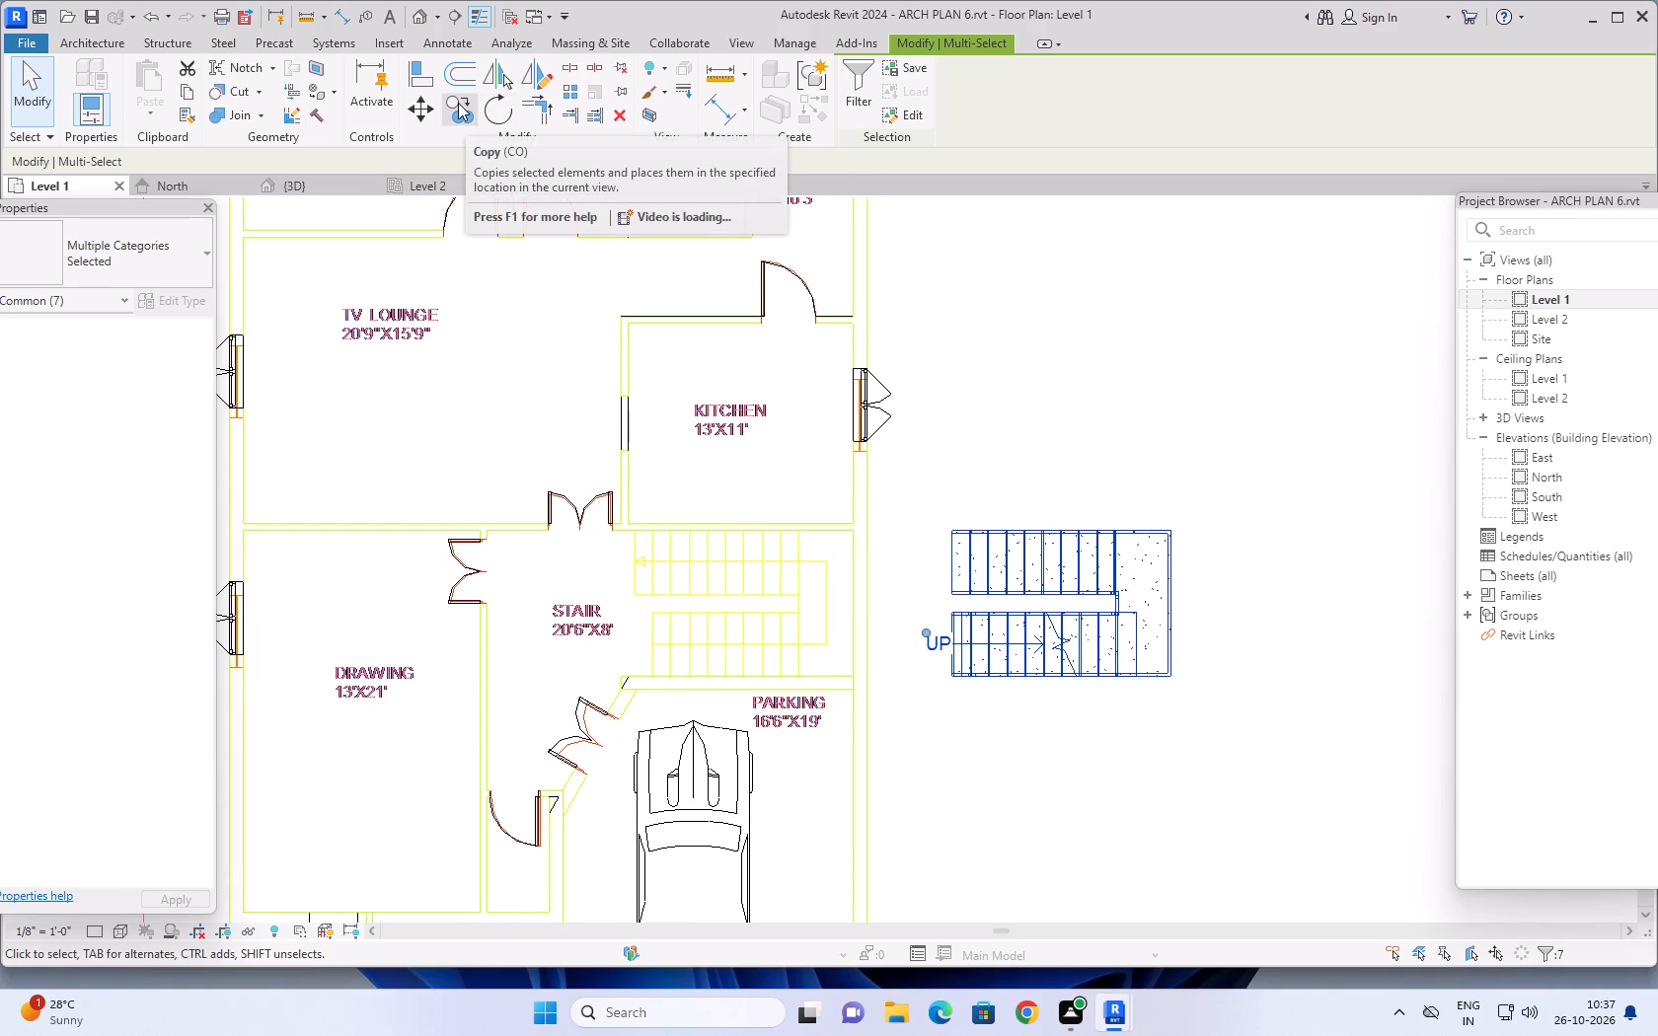
left_click(425, 104)
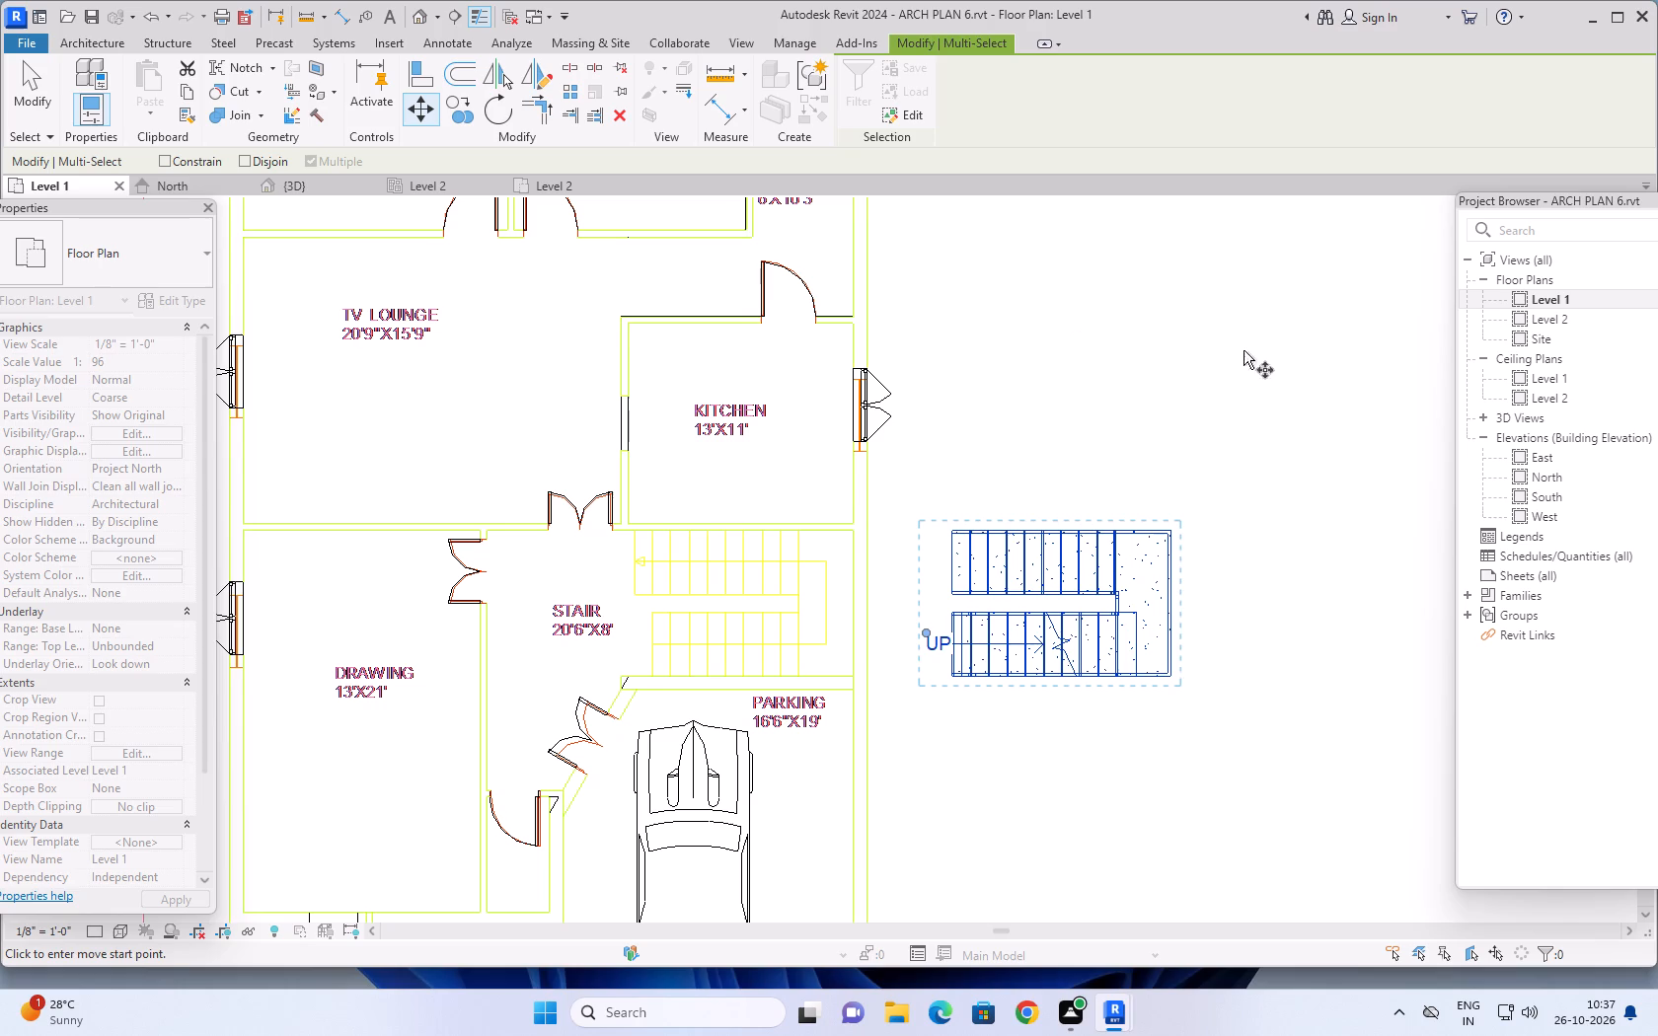
scroll(1181, 700, "up", 12)
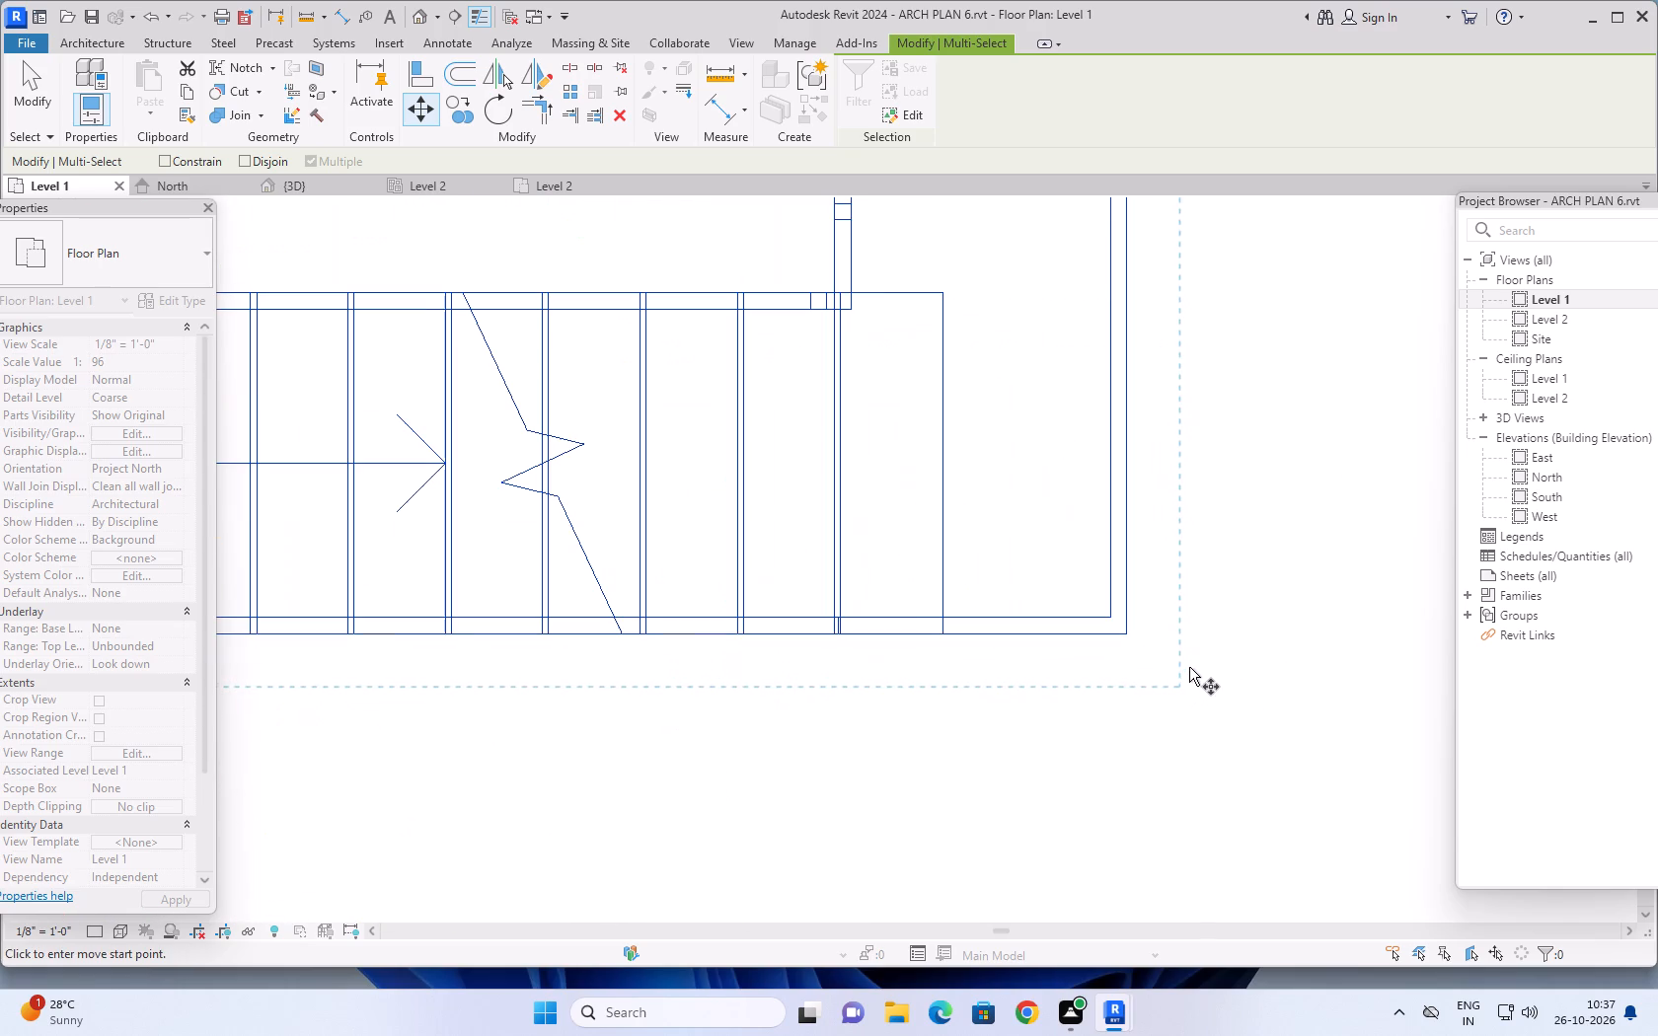
left_click(1121, 629)
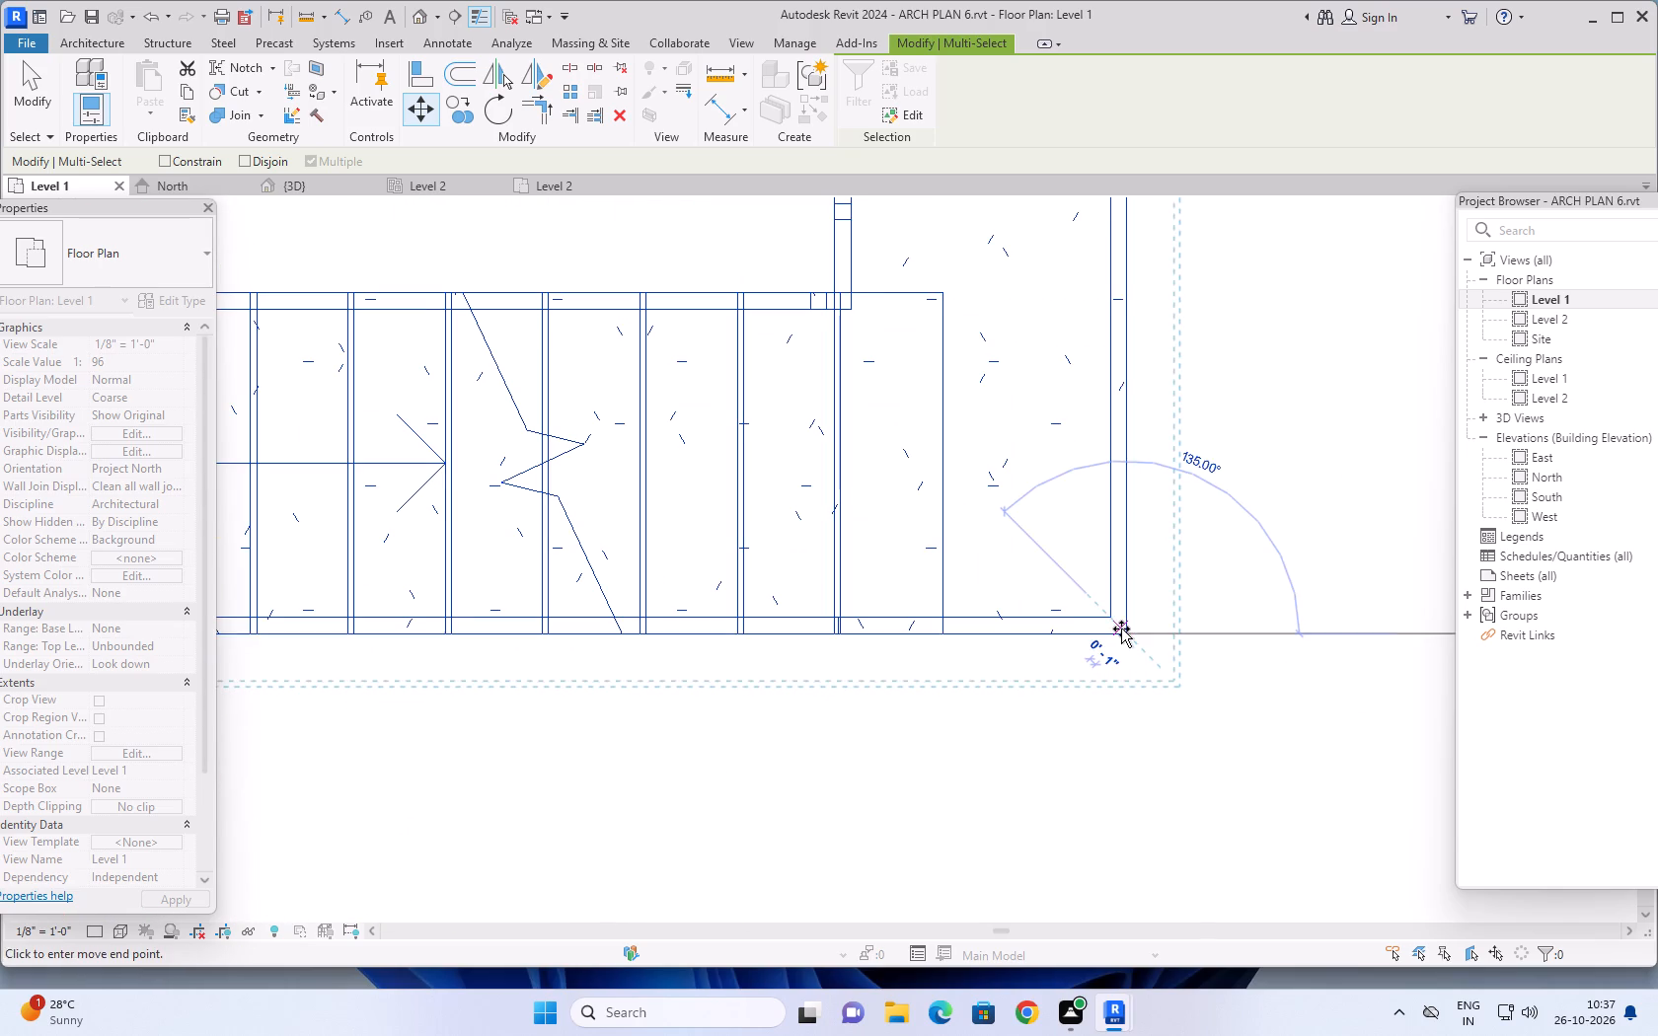
scroll(490, 602, "down", 4)
middle_click_drag(518, 628, 542, 623)
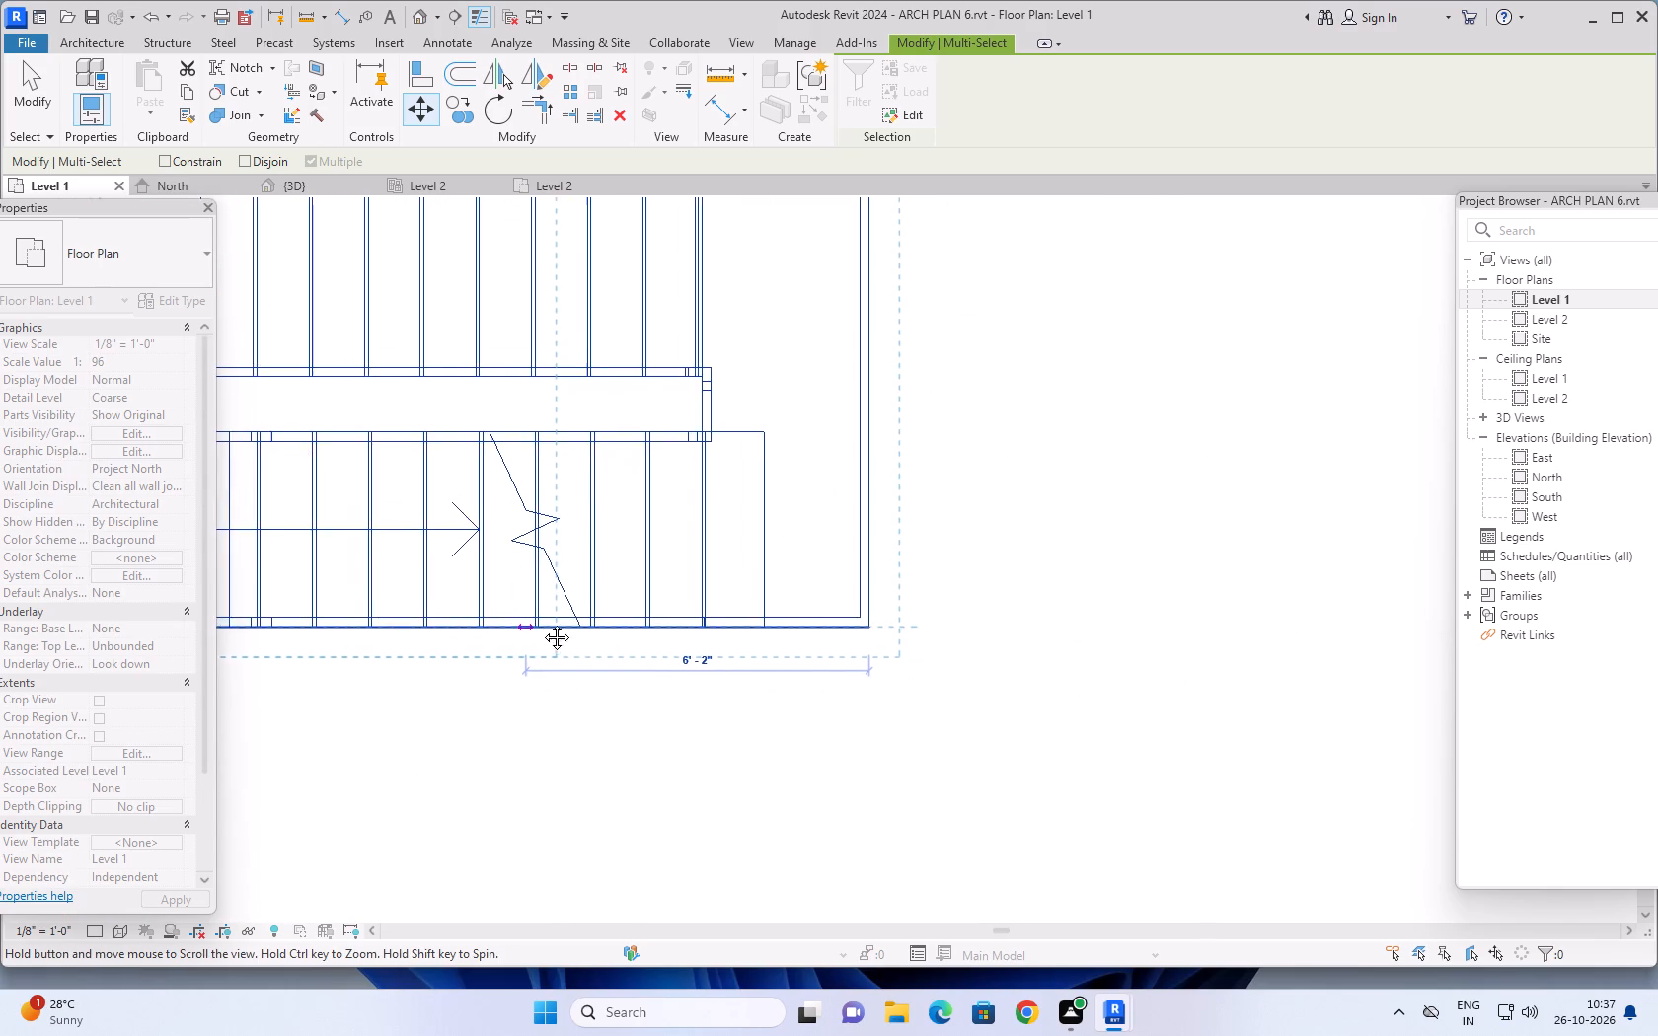
middle_click_drag(542, 623, 1340, 536)
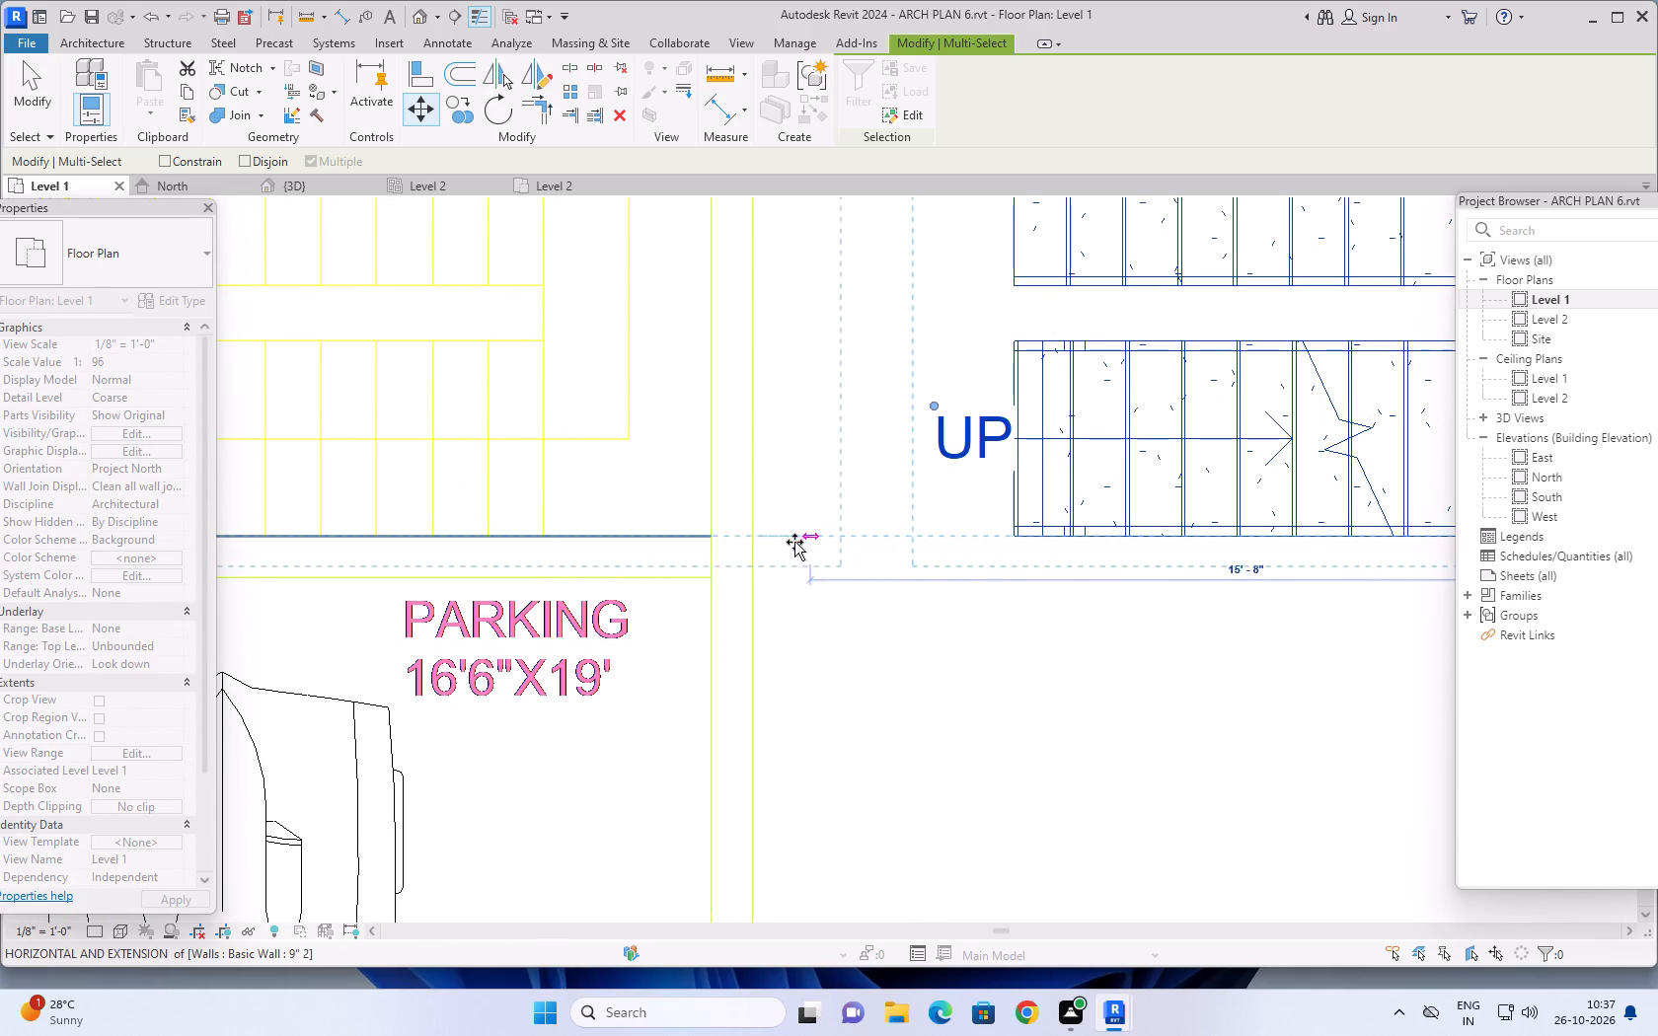
left_click(704, 533)
scroll(1047, 602, "down", 5)
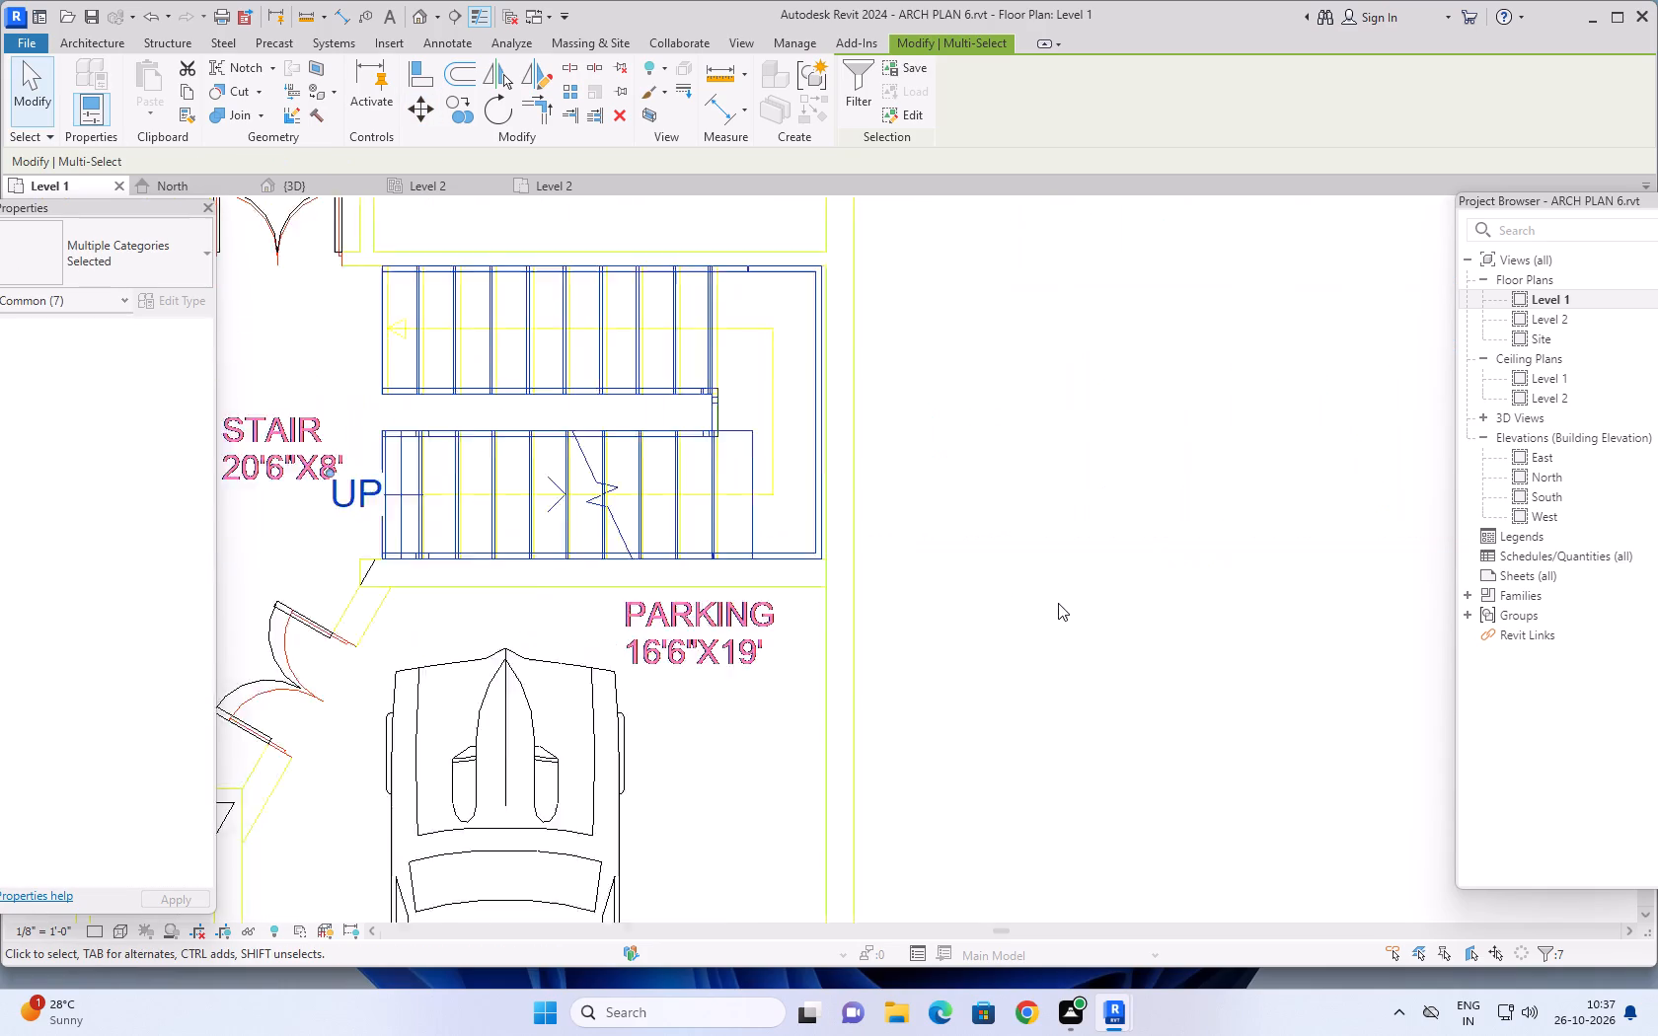
scroll(1067, 583, "down", 3)
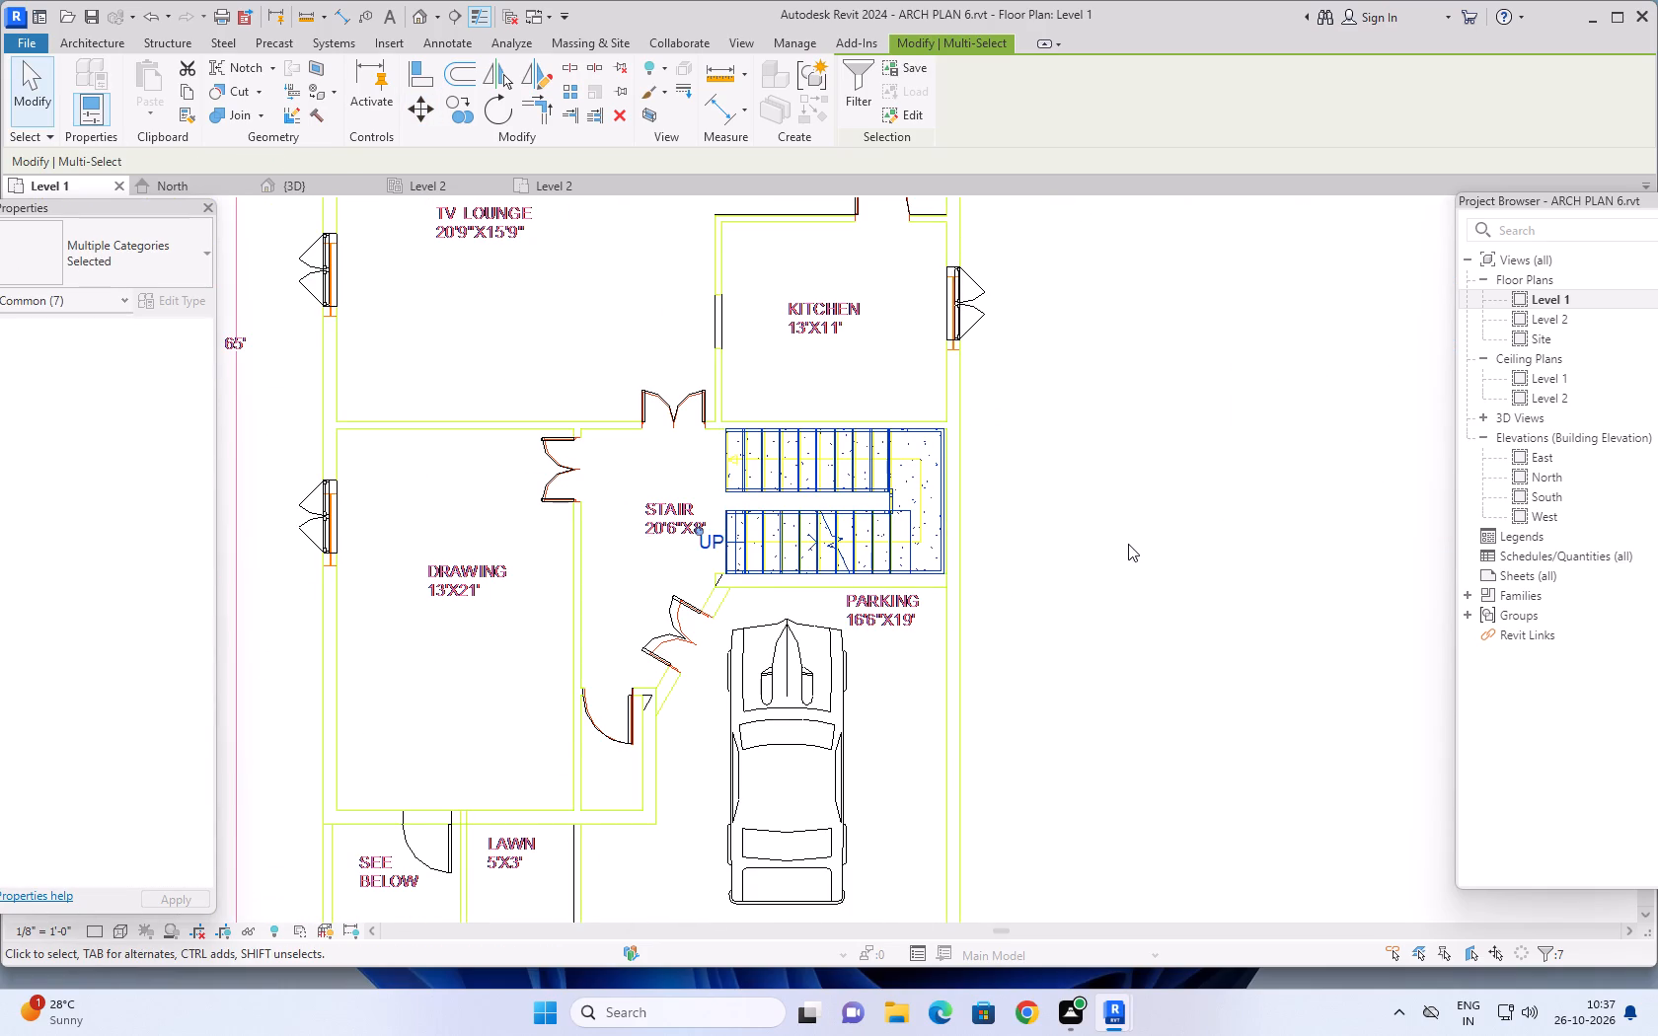
key("Escape")
Examine the whole Level 1 floor plan with the stair in its new position.
scroll(1167, 430, "down", 3)
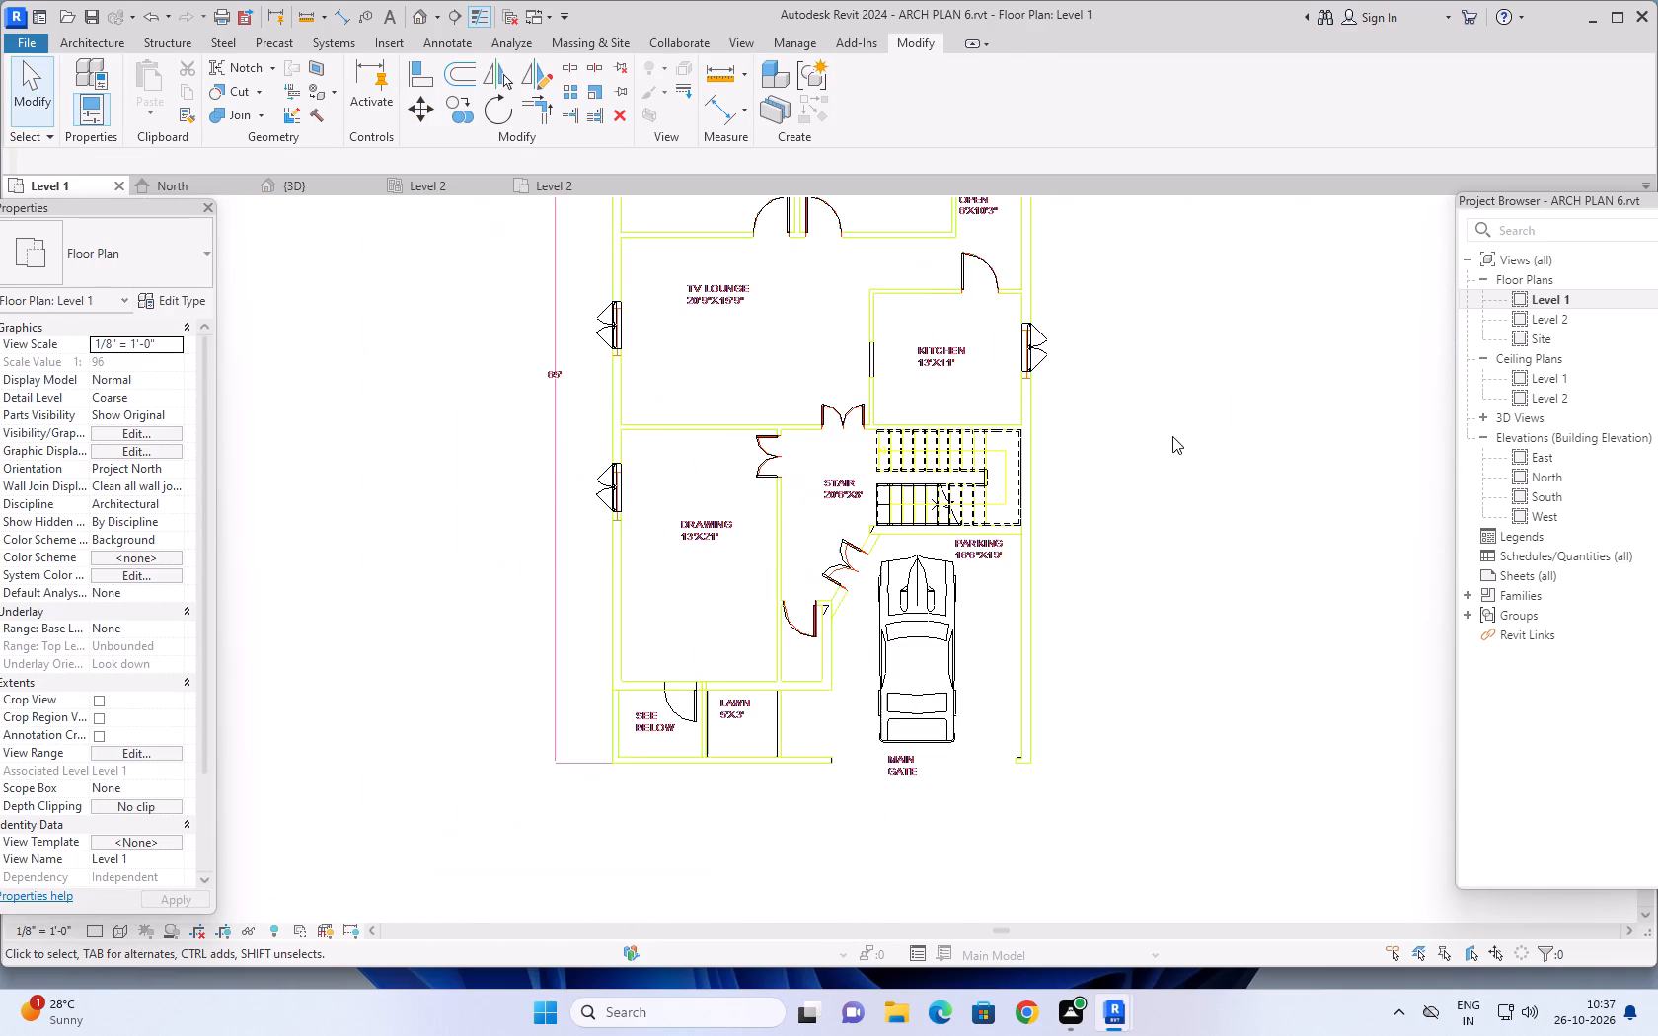
middle_click_drag(1210, 387, 1206, 487)
scroll(1210, 446, "down", 1)
scroll(1206, 488, "up", 1)
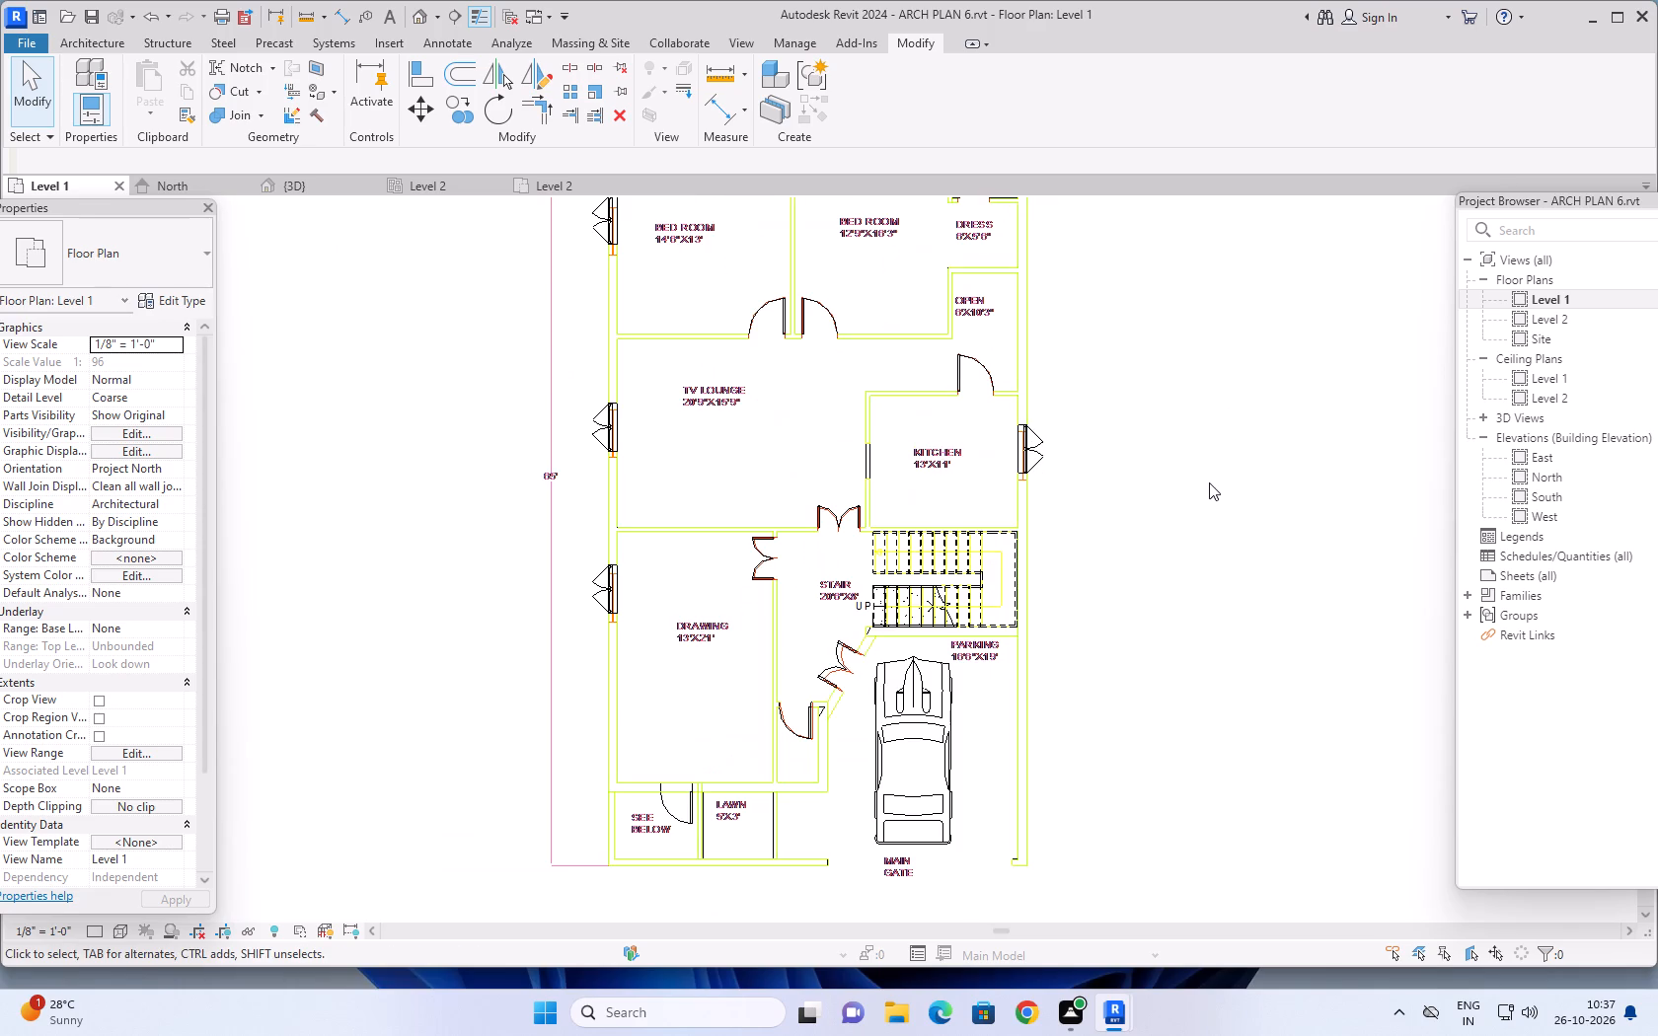
scroll(1210, 469, "down", 2)
middle_click_drag(1238, 429, 1218, 457)
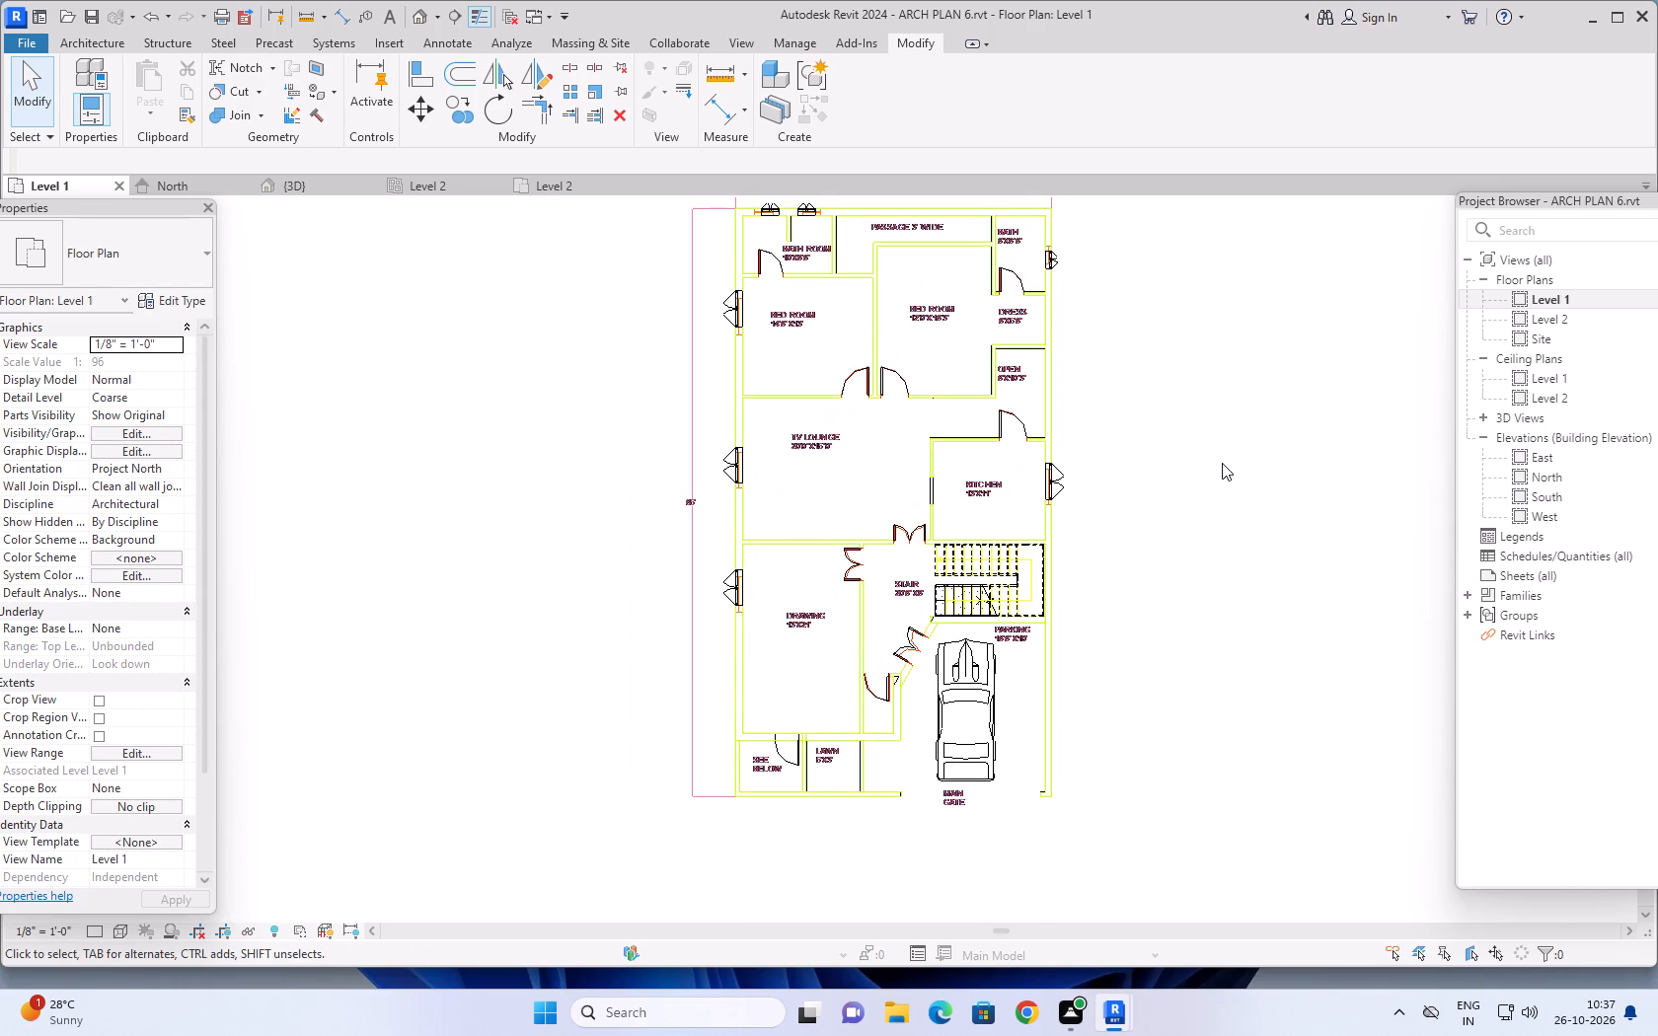
scroll(1319, 374, "down", 1)
middle_click_drag(1315, 395, 1257, 465)
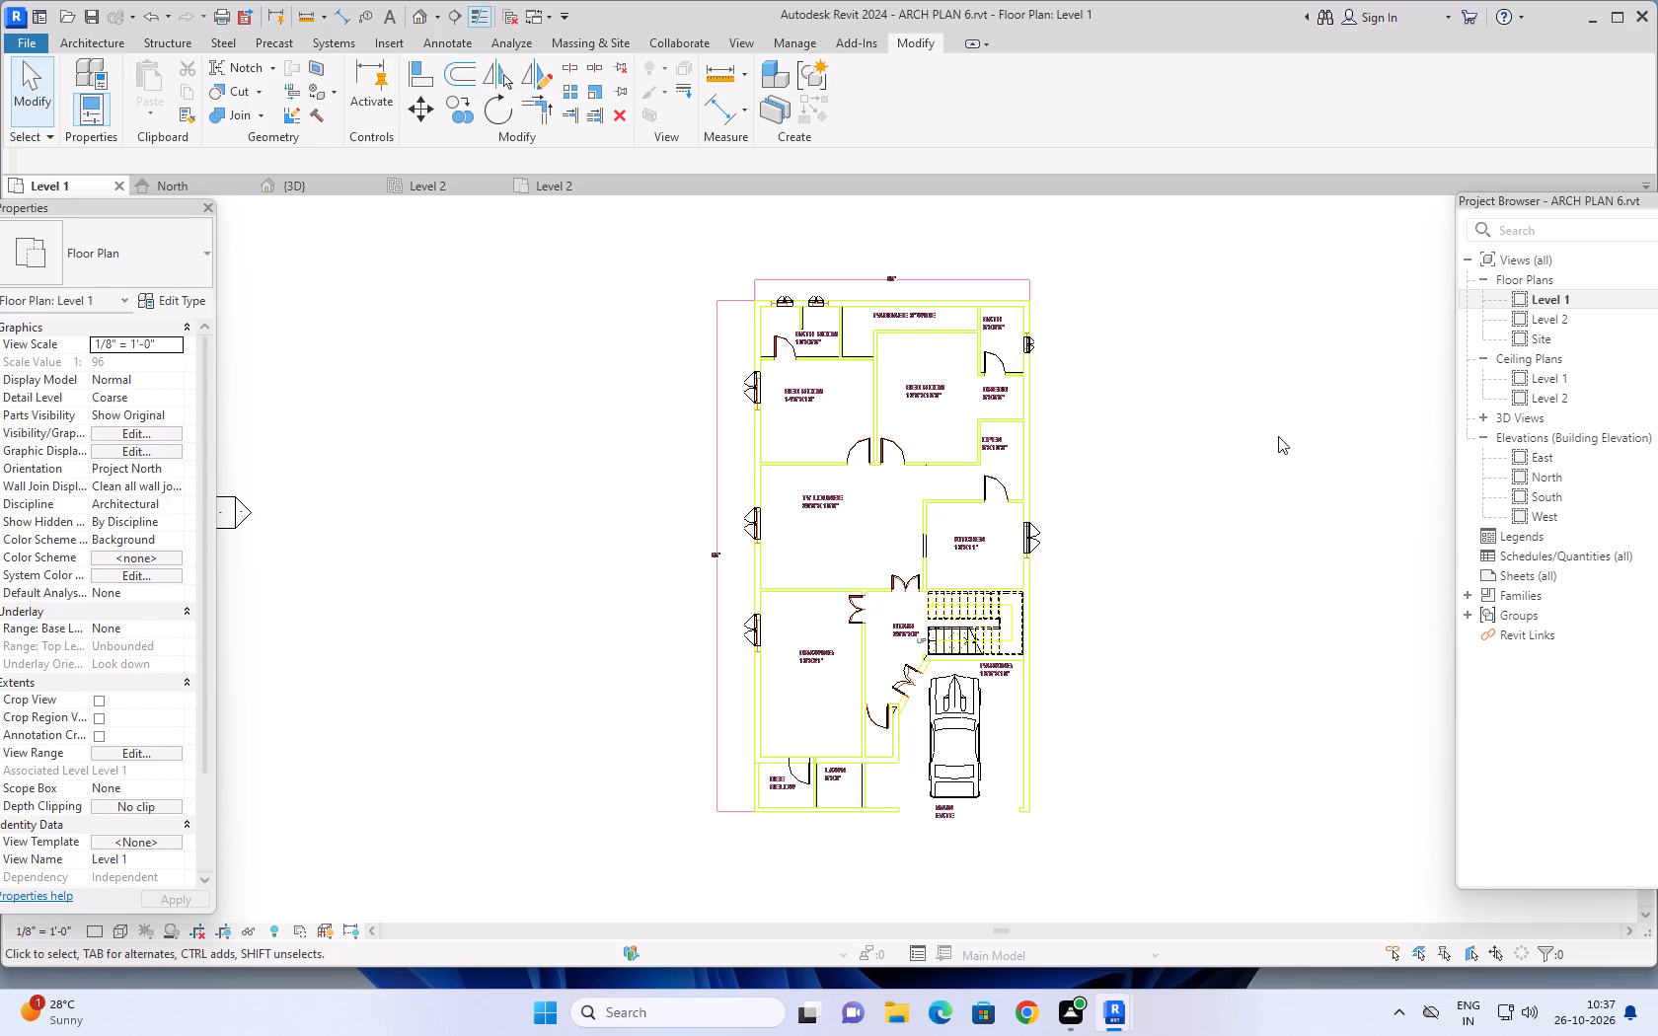
left_click(89, 48)
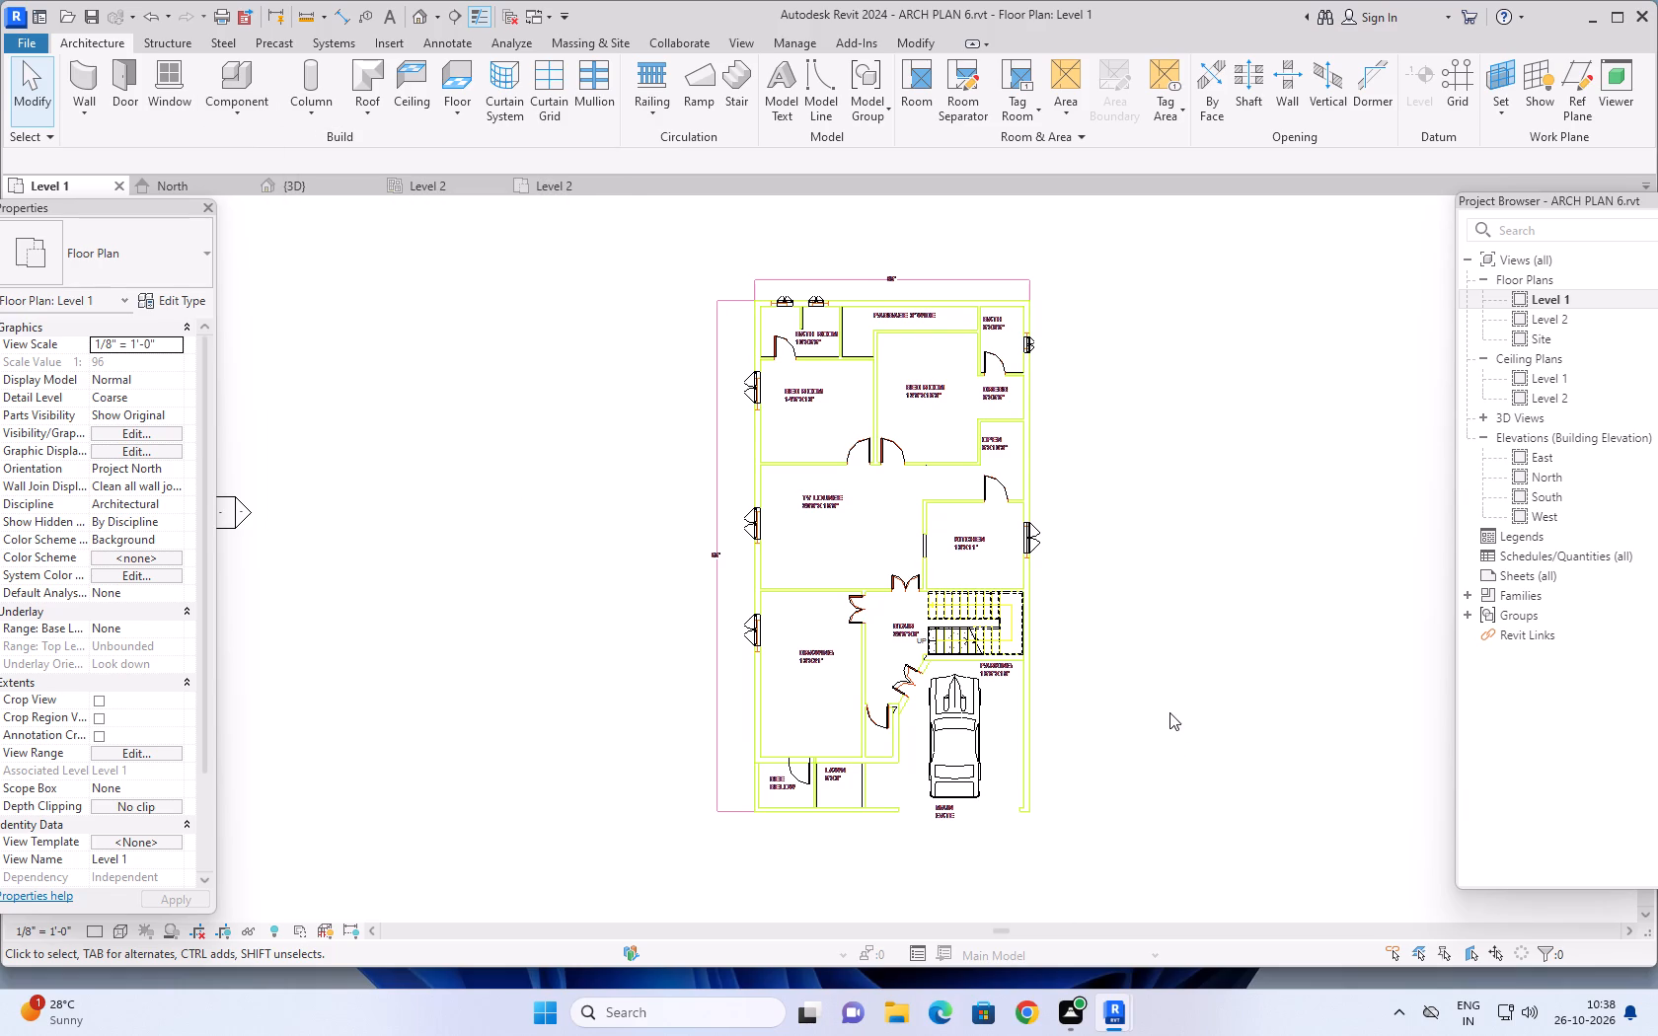
middle_click_drag(1154, 699, 1131, 689)
scroll(851, 783, "up", 2)
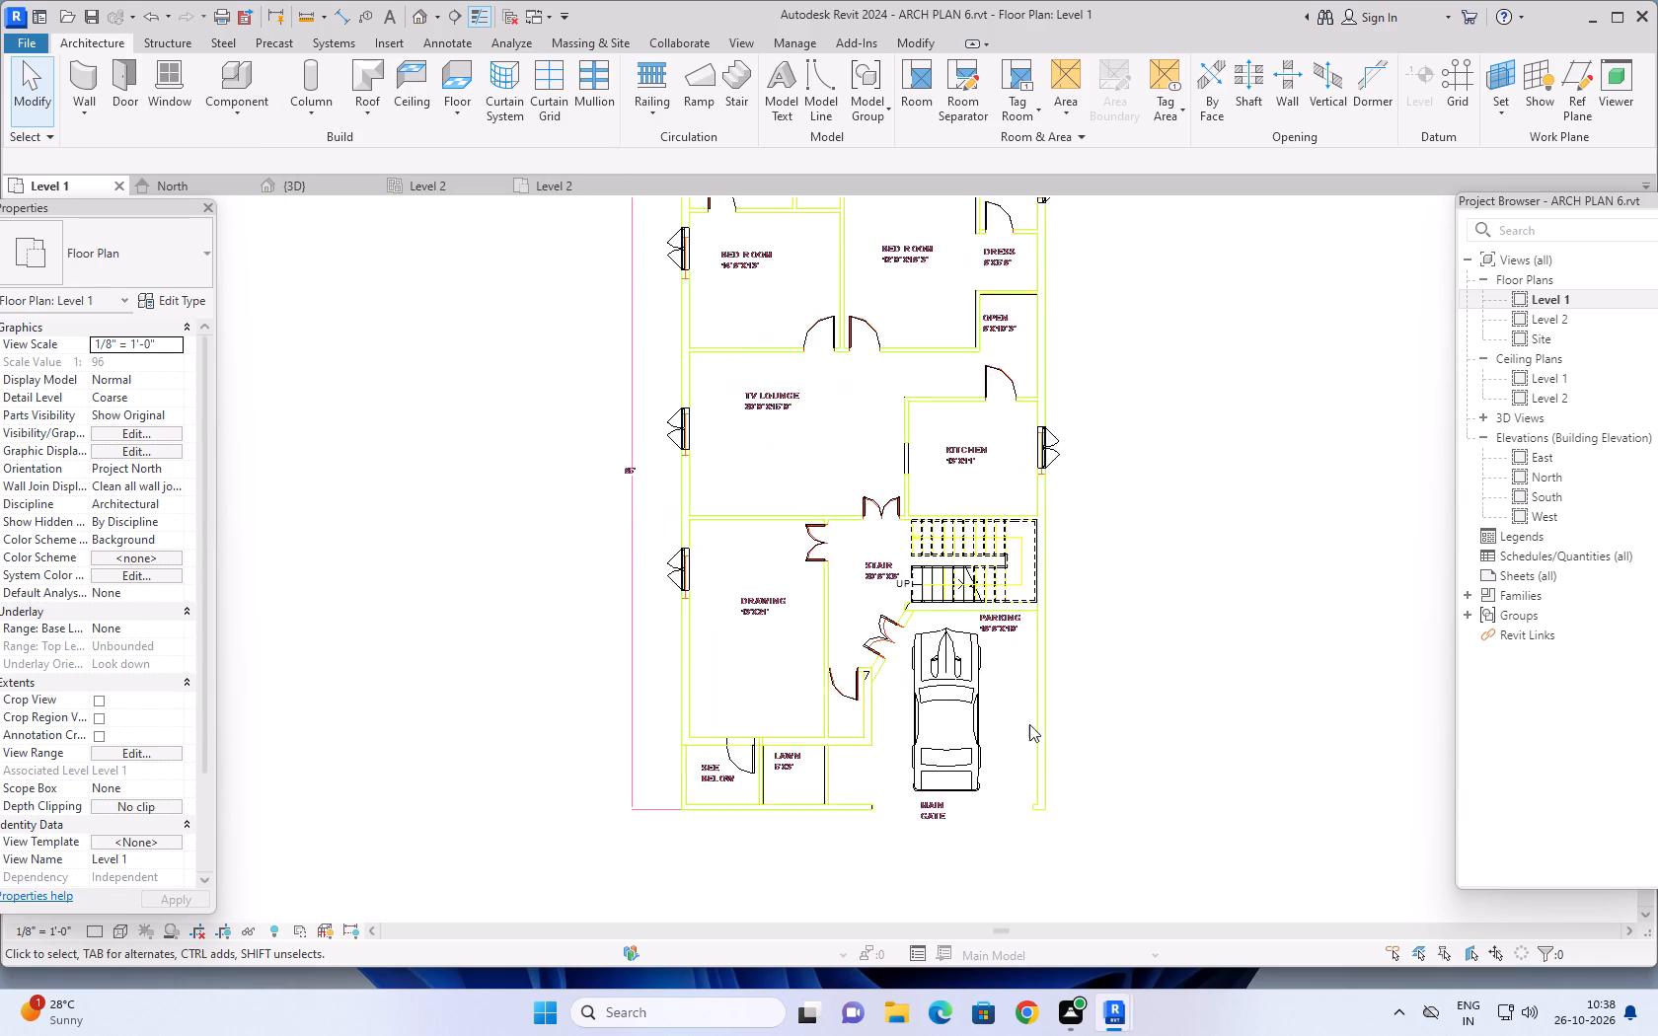
scroll(1029, 724, "up", 1)
scroll(1151, 559, "down", 1)
middle_click_drag(1151, 559, 1133, 657)
scroll(1149, 573, "up", 1)
scroll(1133, 658, "down", 3)
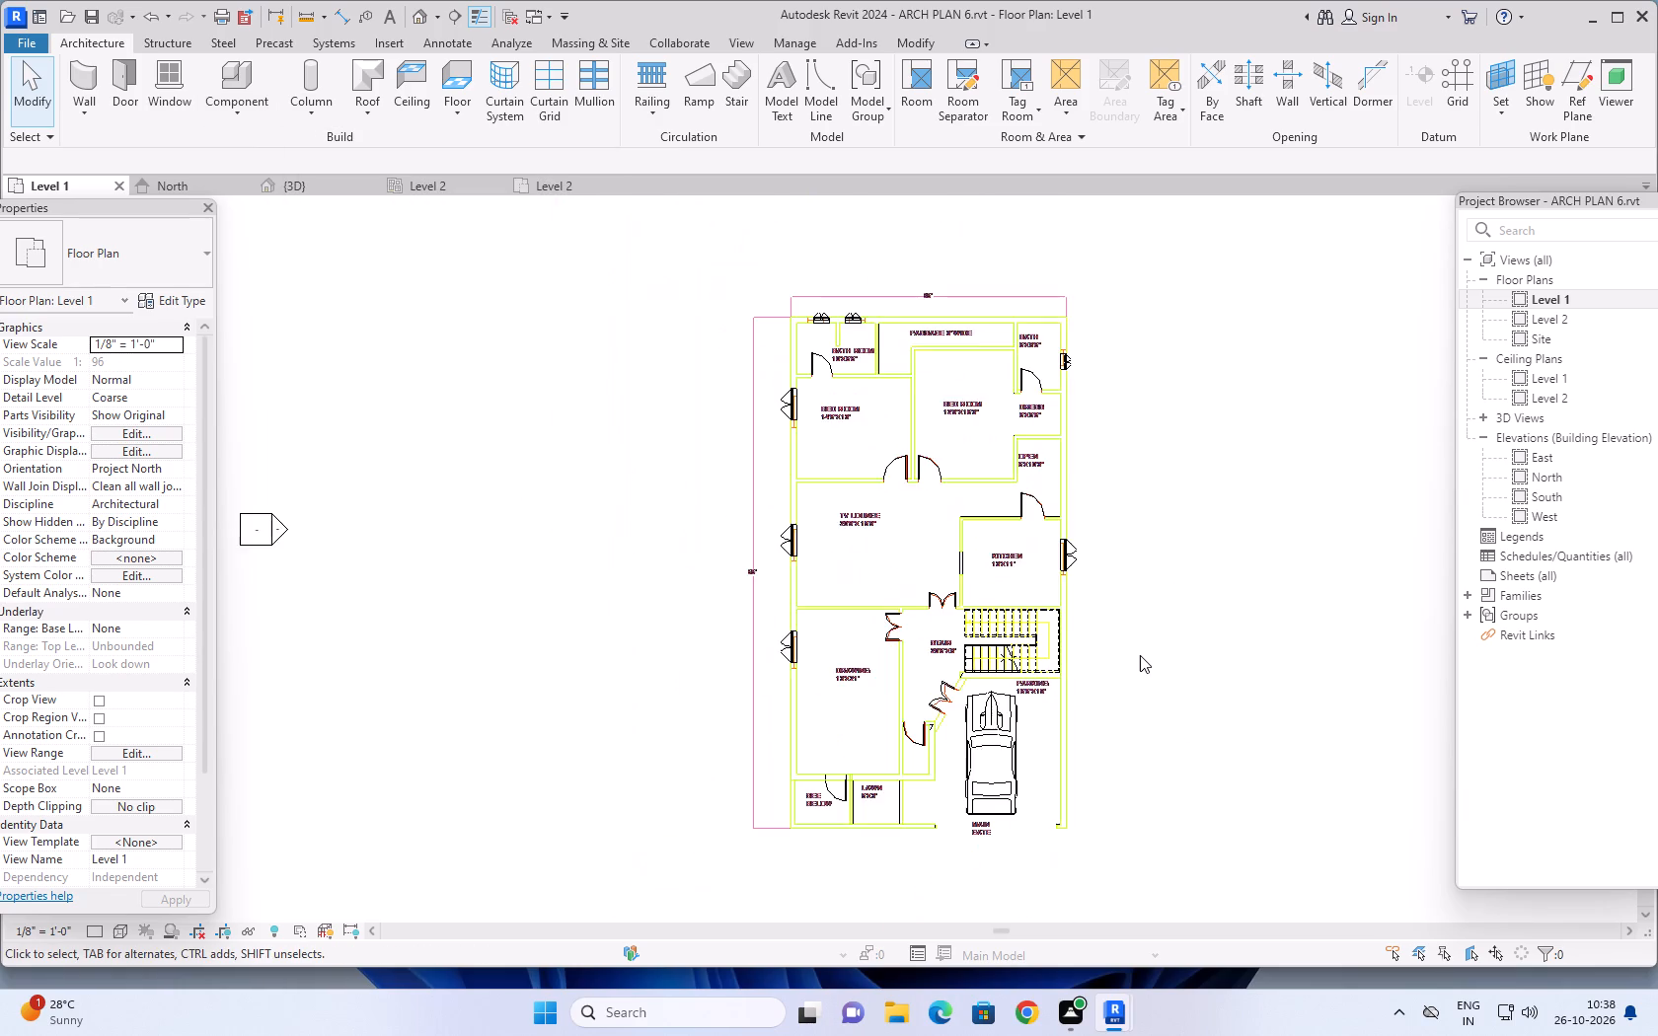
scroll(1154, 655, "down", 1)
middle_click_drag(1154, 655, 1093, 642)
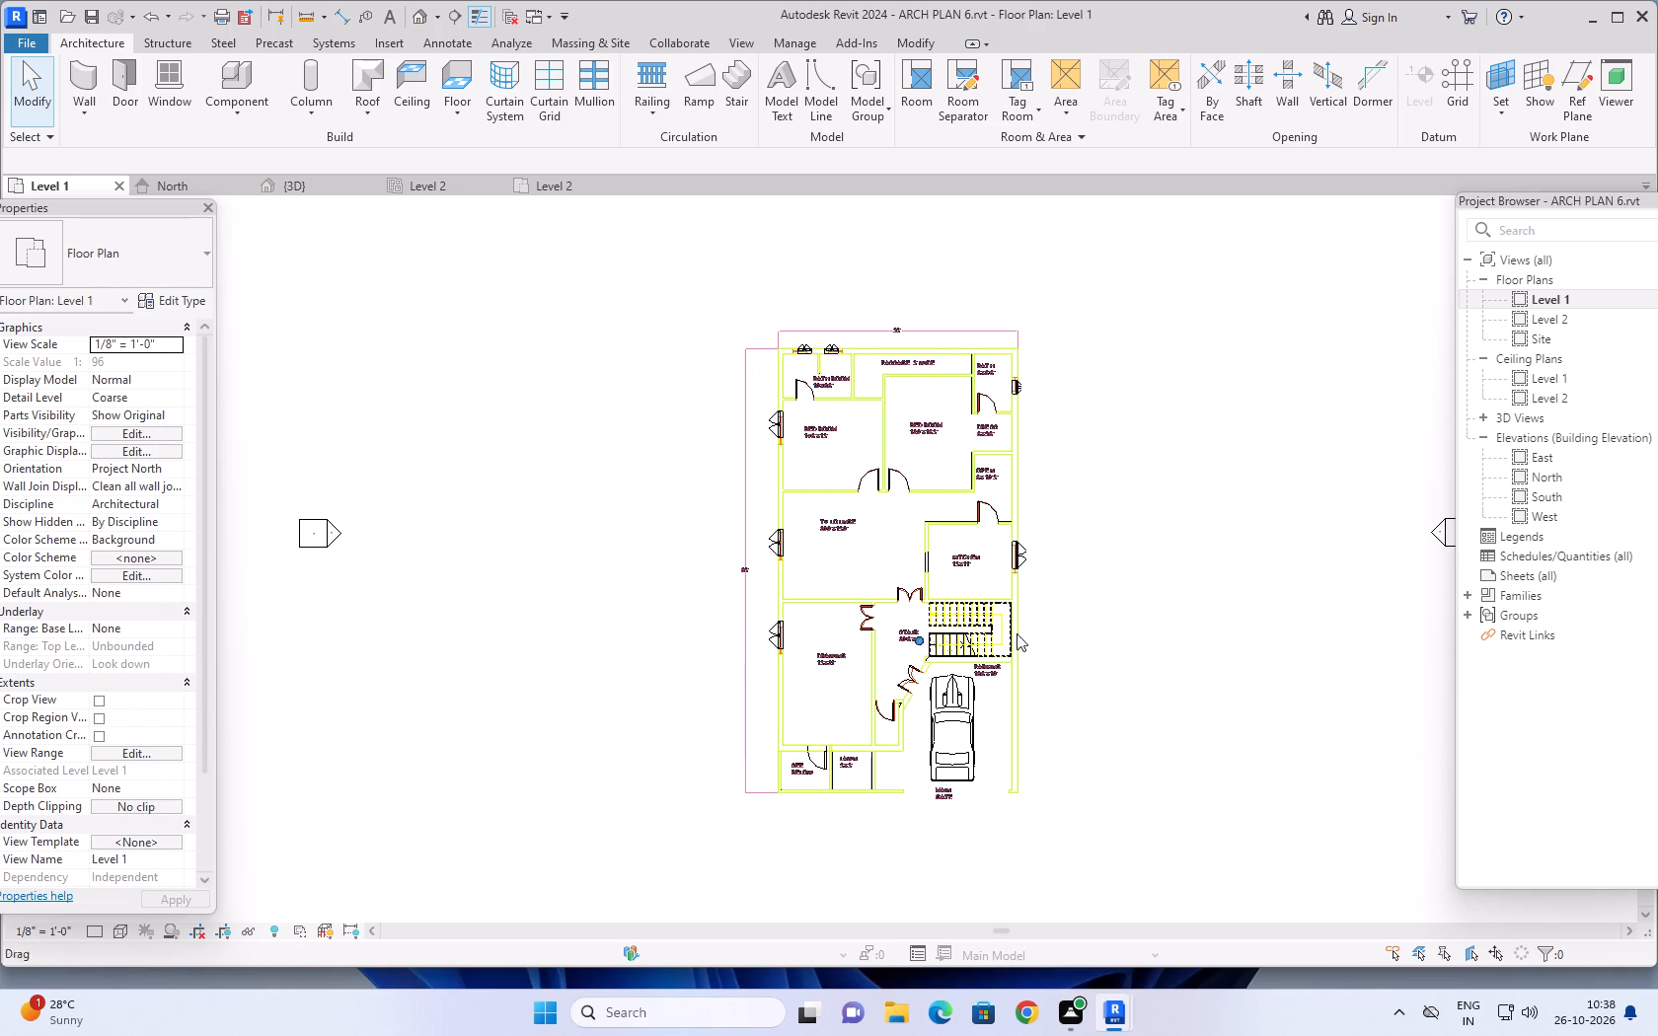
middle_click_drag(1143, 628, 1075, 620)
scroll(1074, 620, "down", 2)
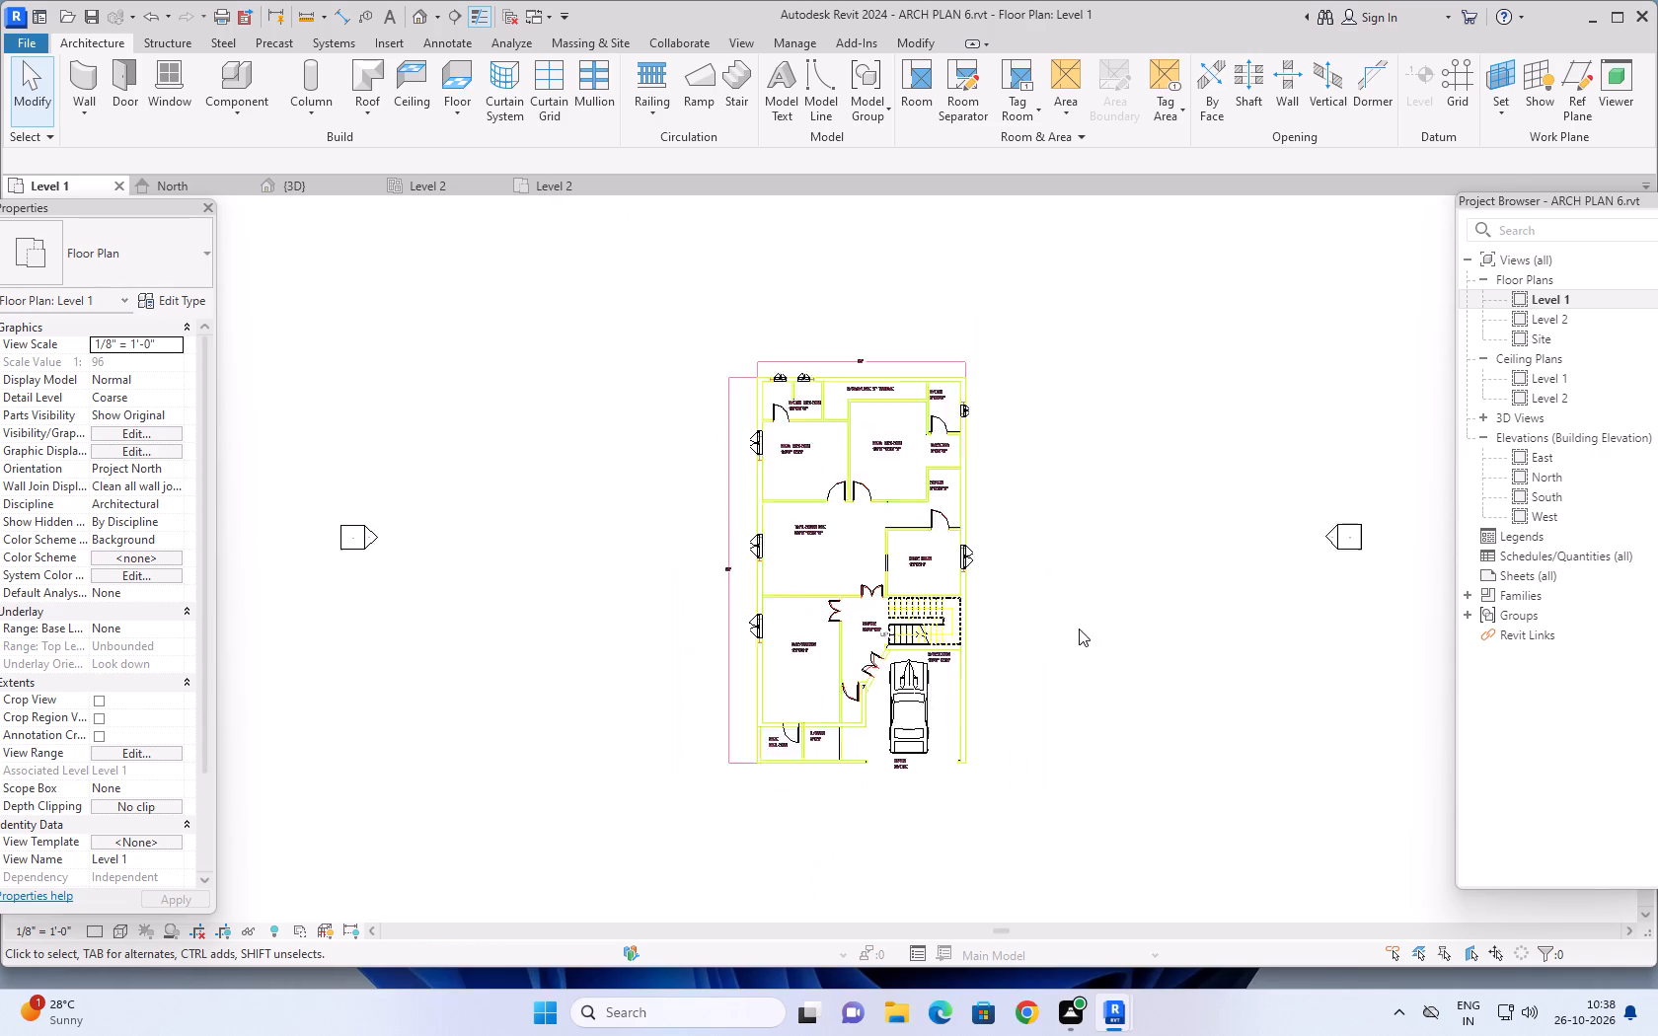
scroll(1079, 629, "down", 1)
middle_click_drag(1149, 650, 1007, 614)
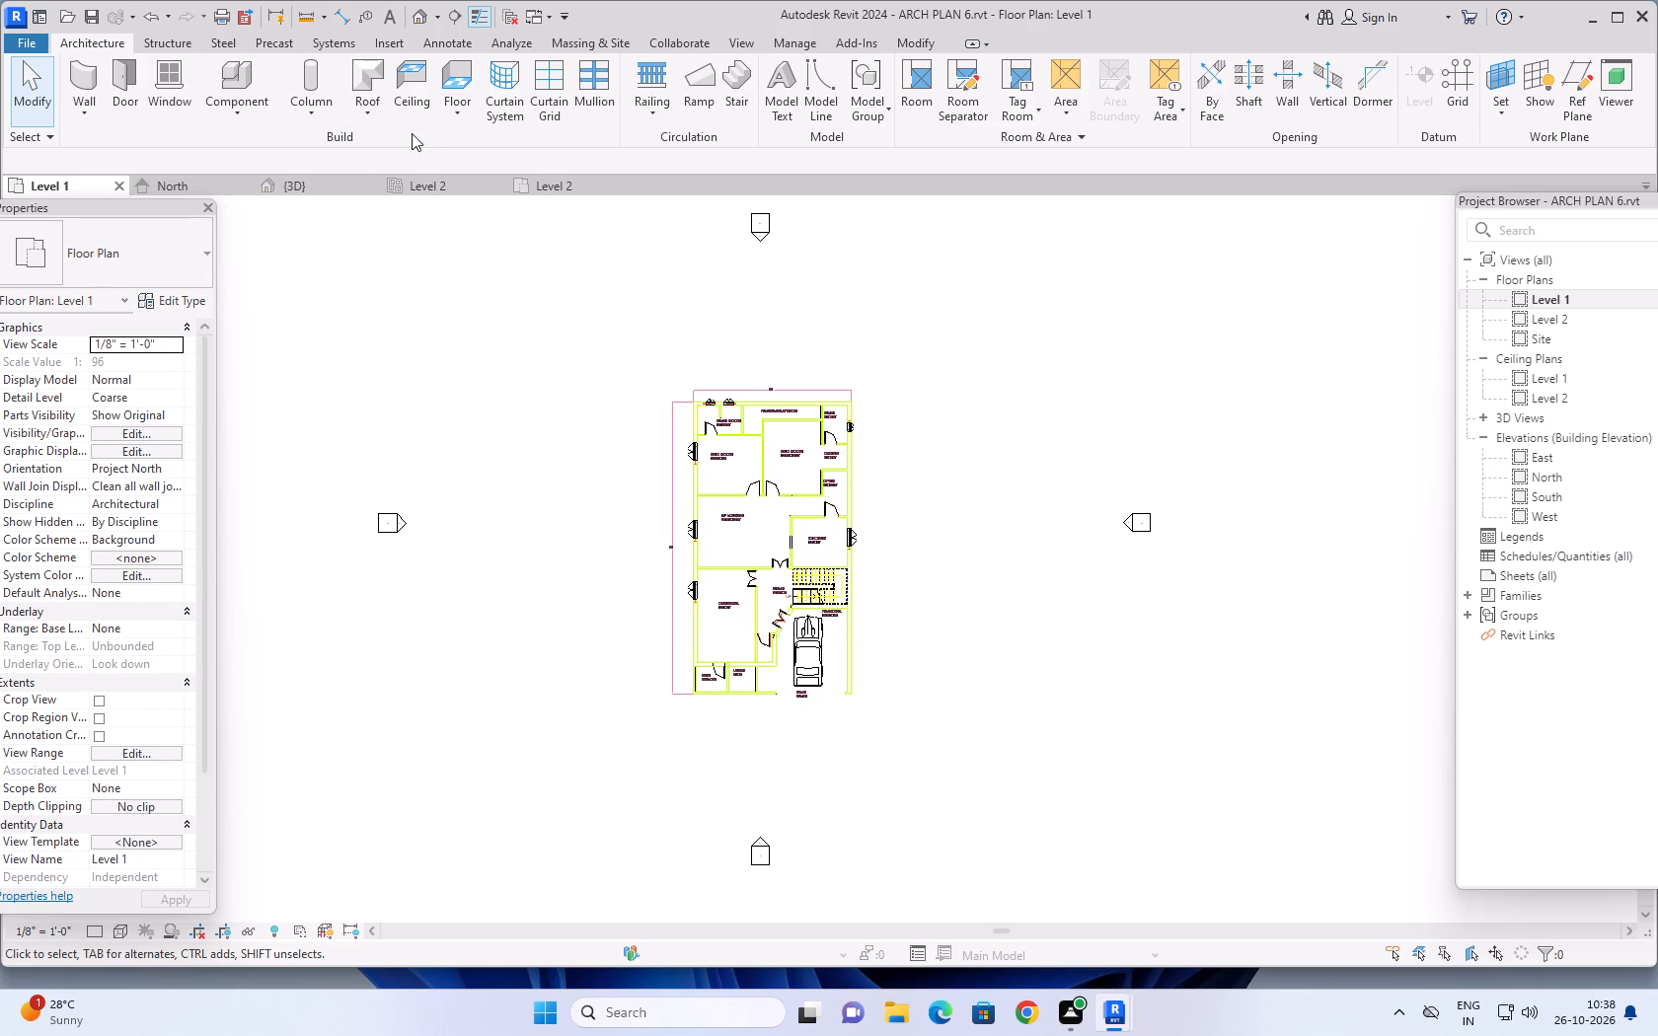
Start an architectural floor on Level 1 and duplicate the Generic - 12" floor type under the name 6".
left_click(470, 118)
left_click(481, 157)
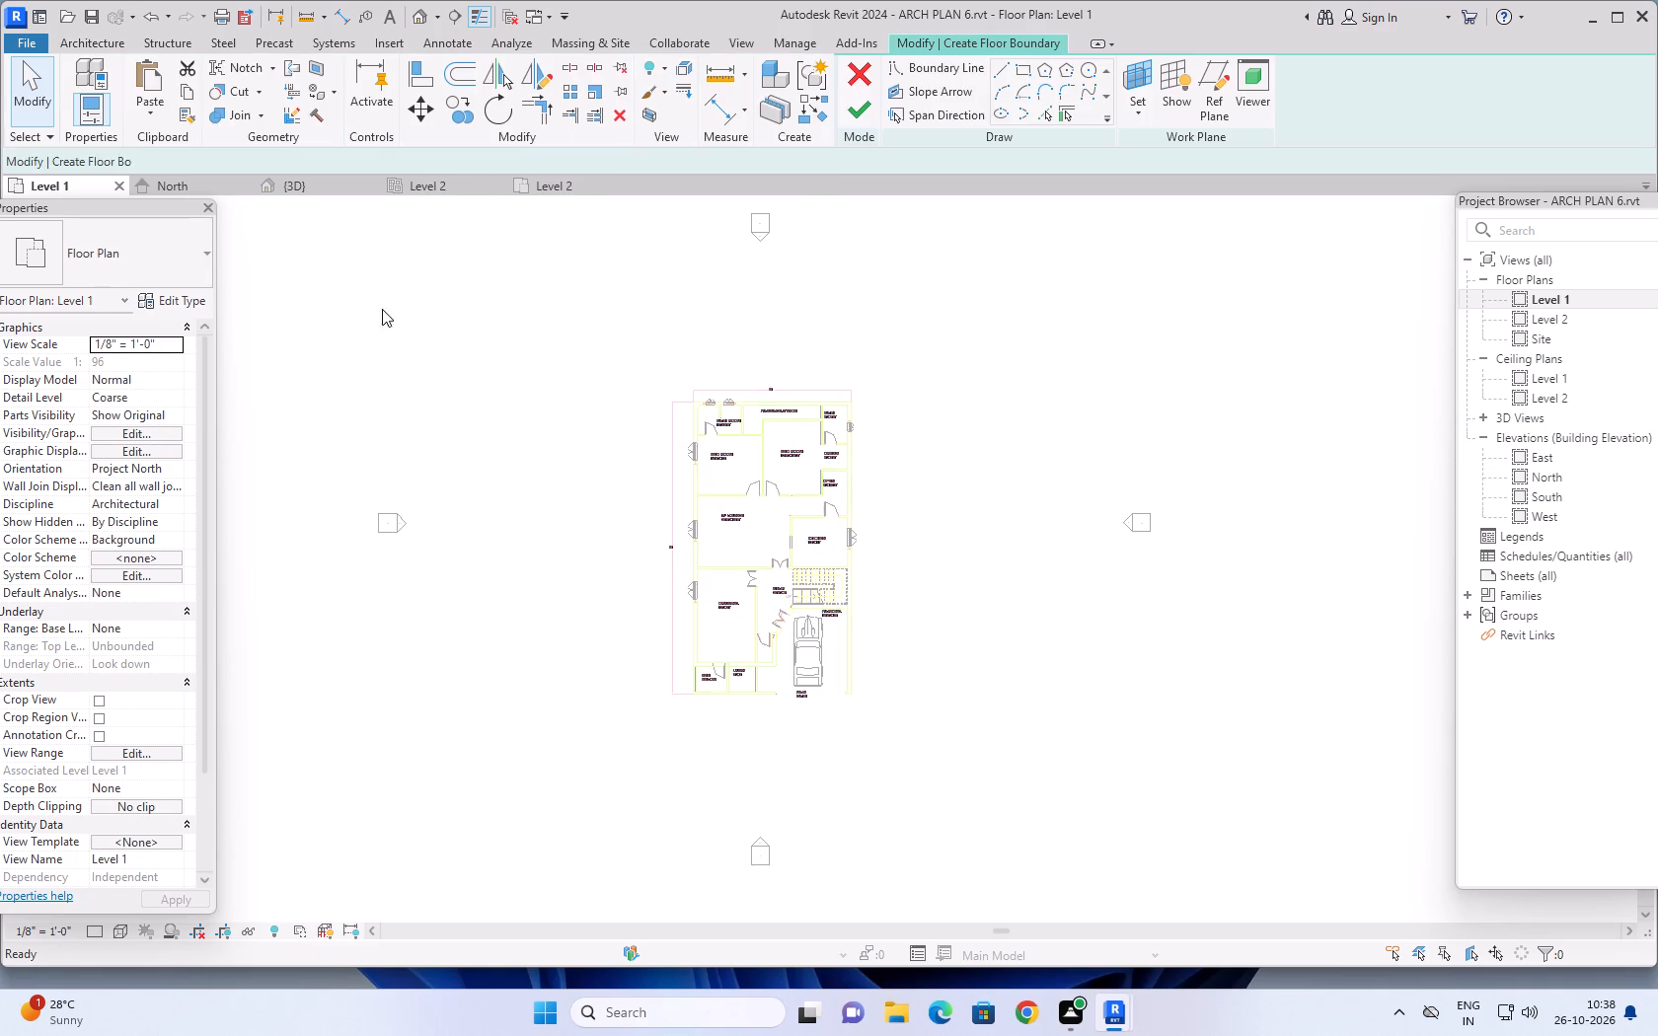
left_click(175, 298)
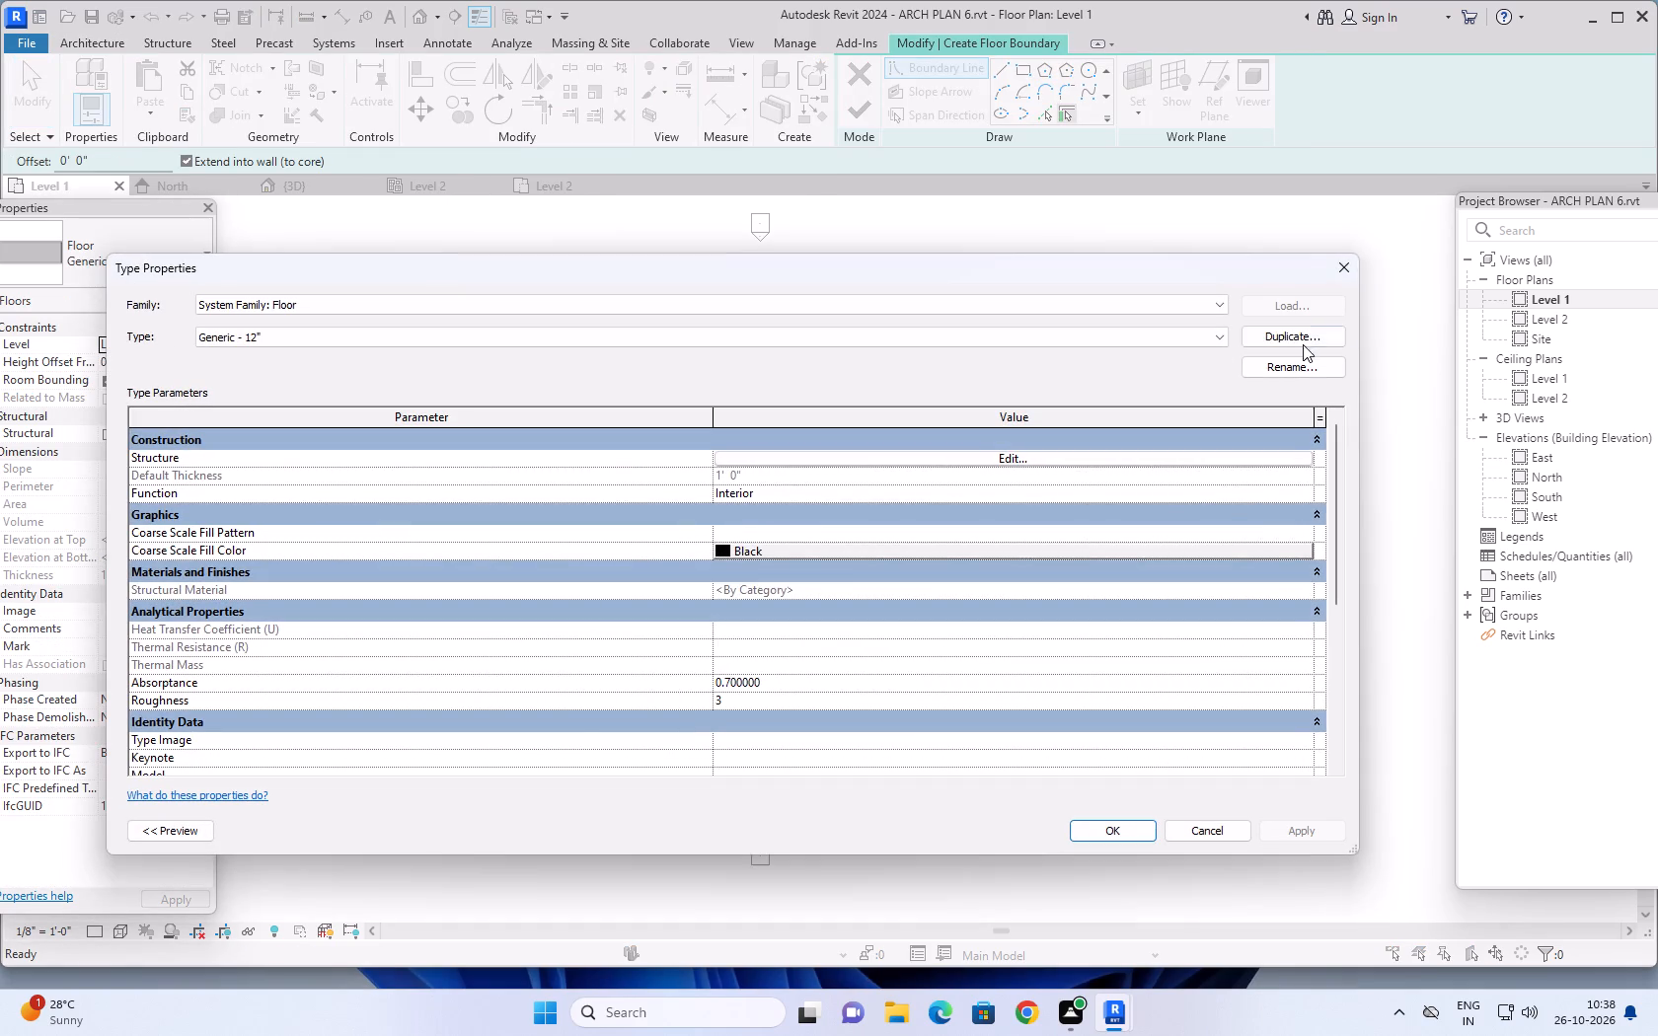
left_click(1312, 332)
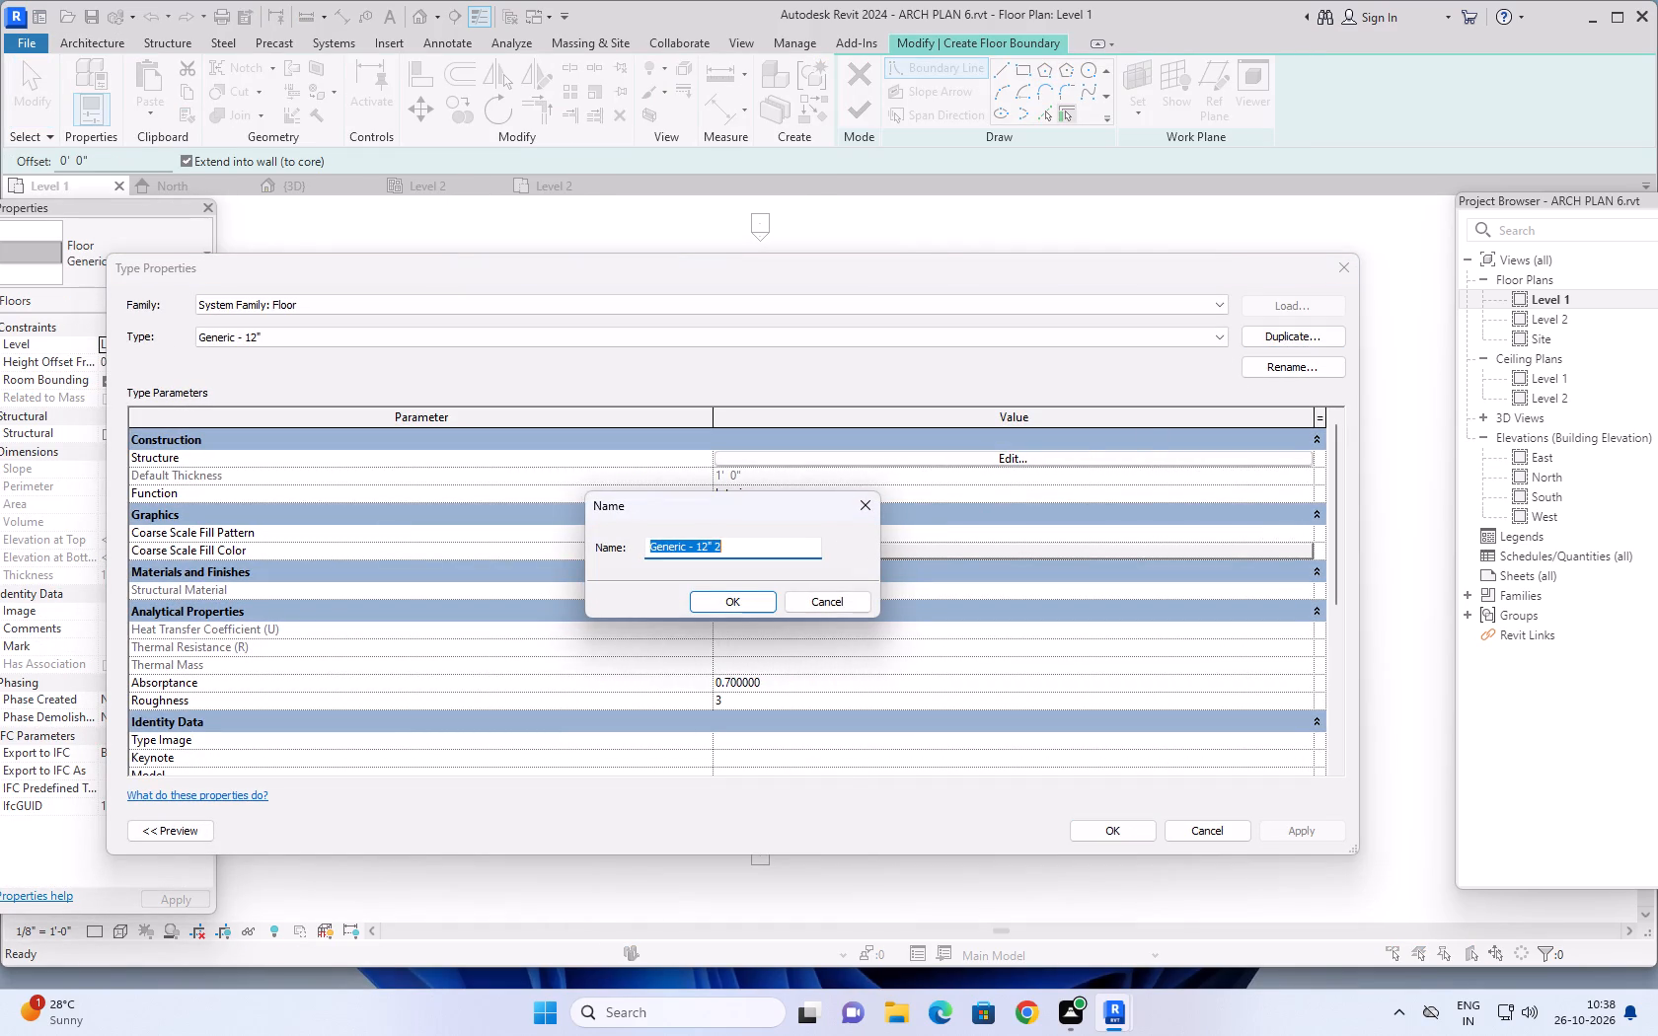
type("6\"")
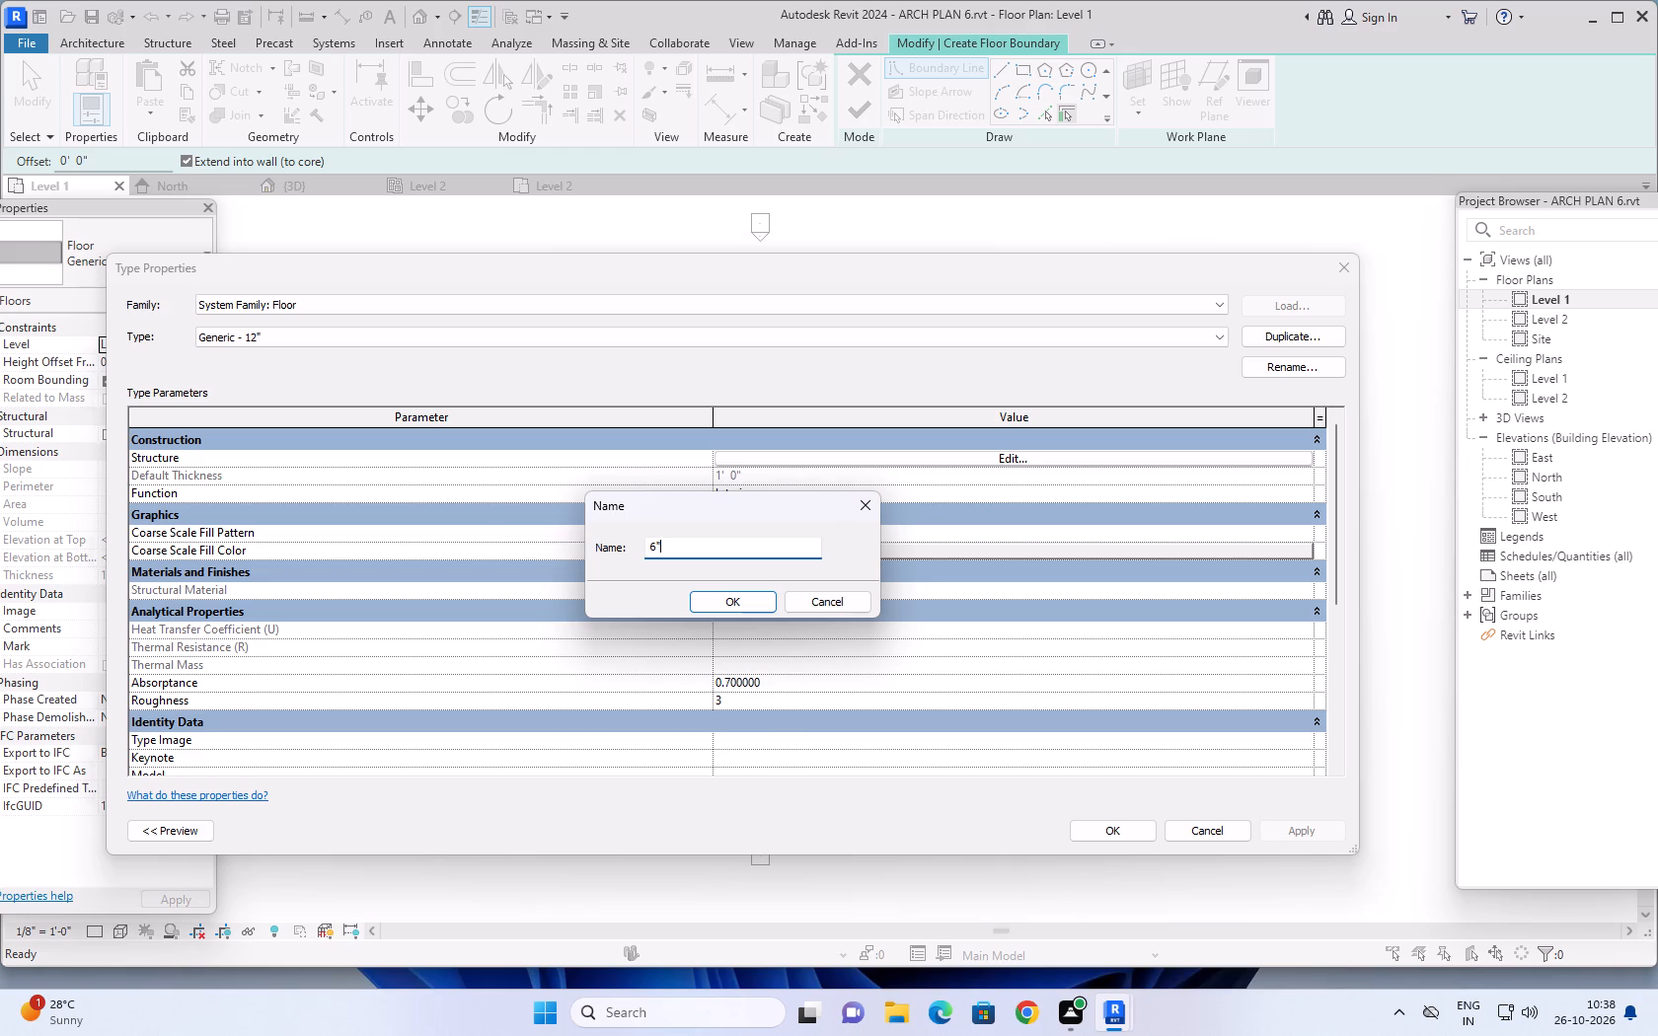
key("Return")
Set the structure layer thickness of the 6" floor type to 6" and apply the type.
left_click(897, 461)
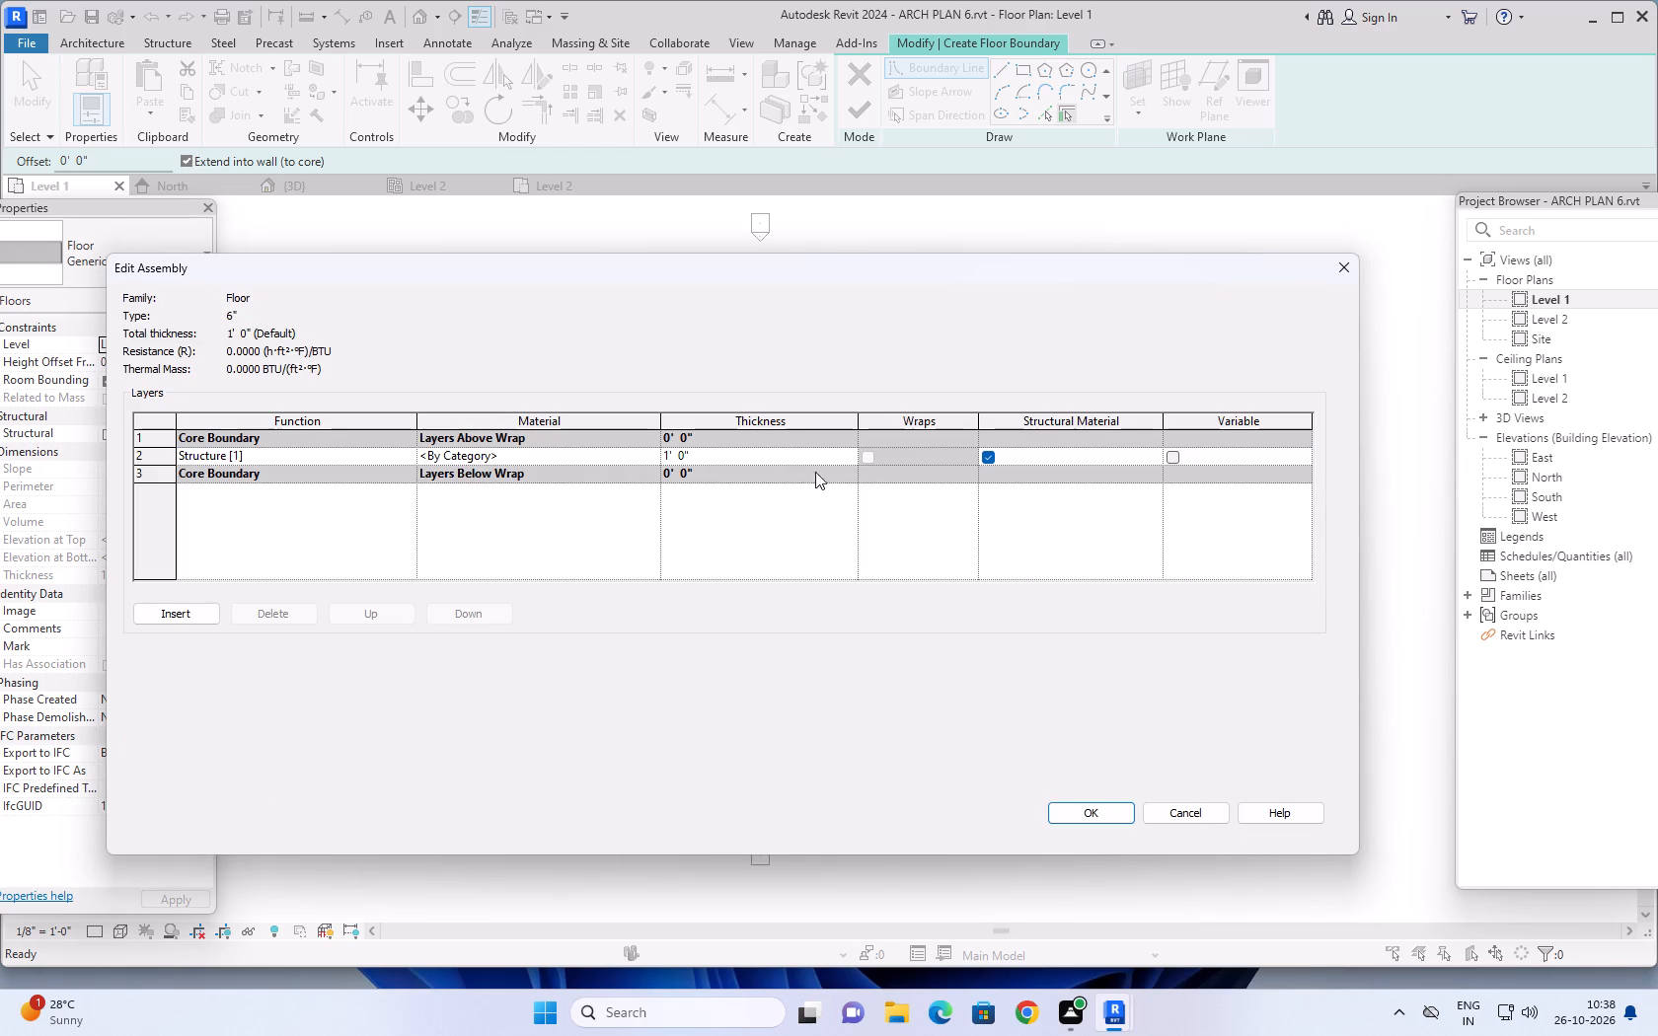
left_click(763, 456)
type("6\"")
key("Return")
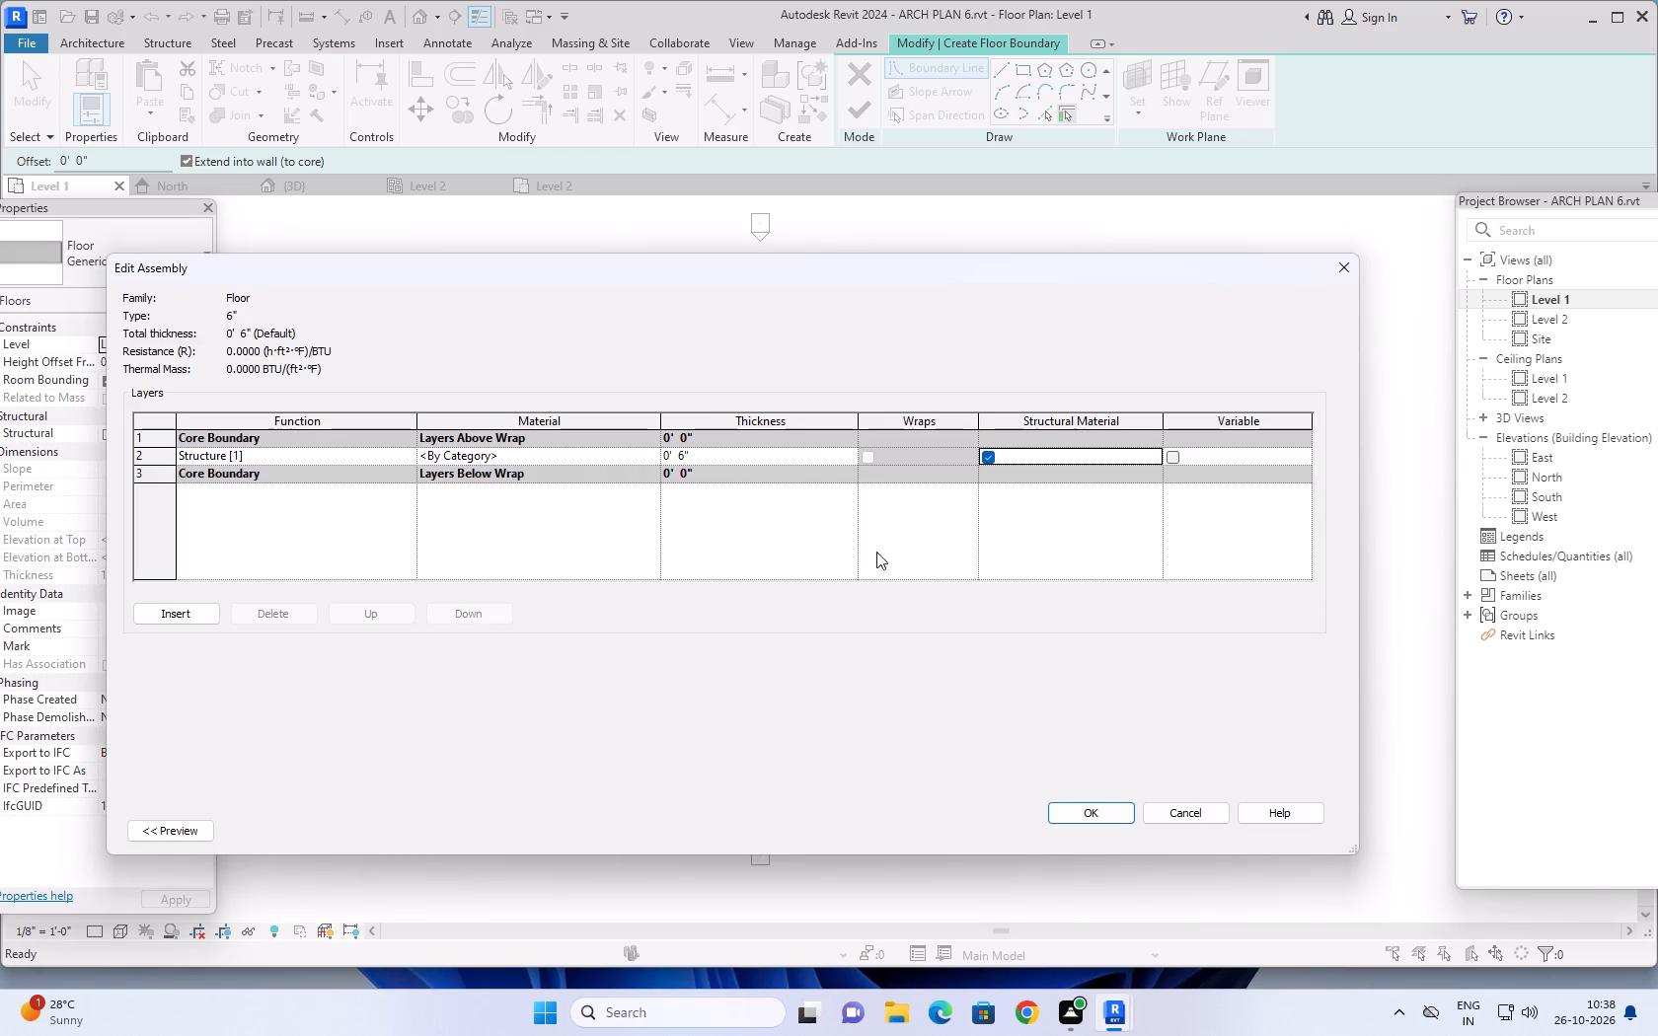
left_click(1086, 808)
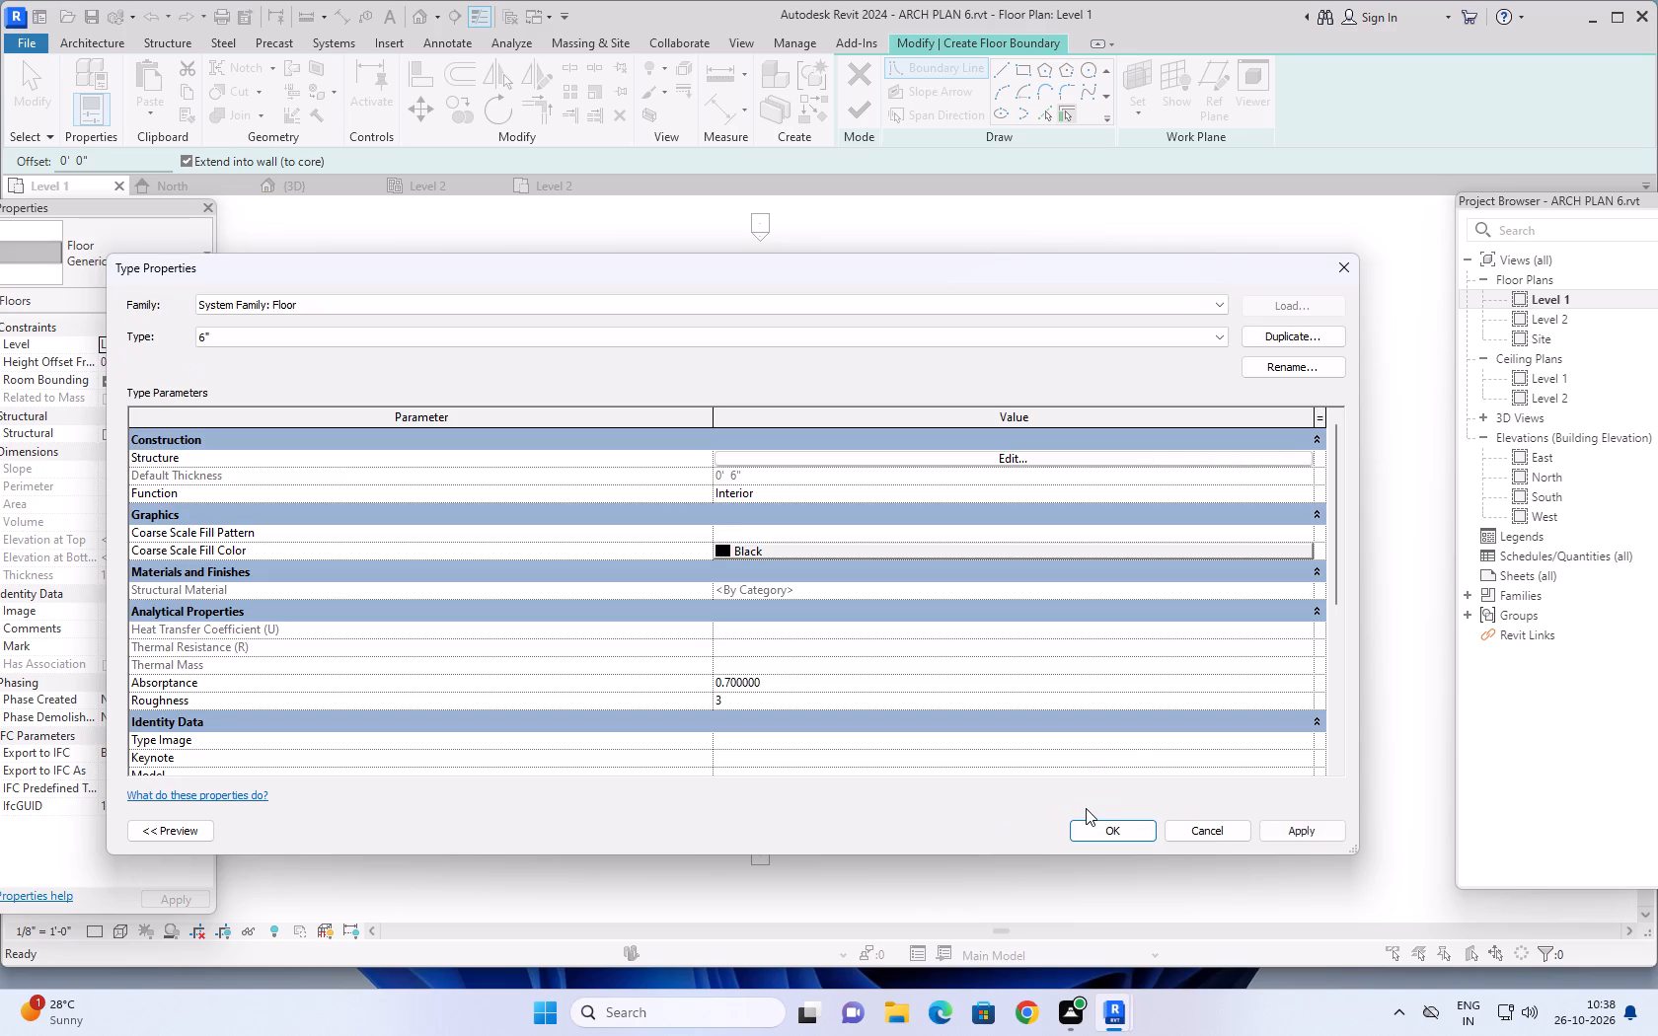
left_click(1302, 824)
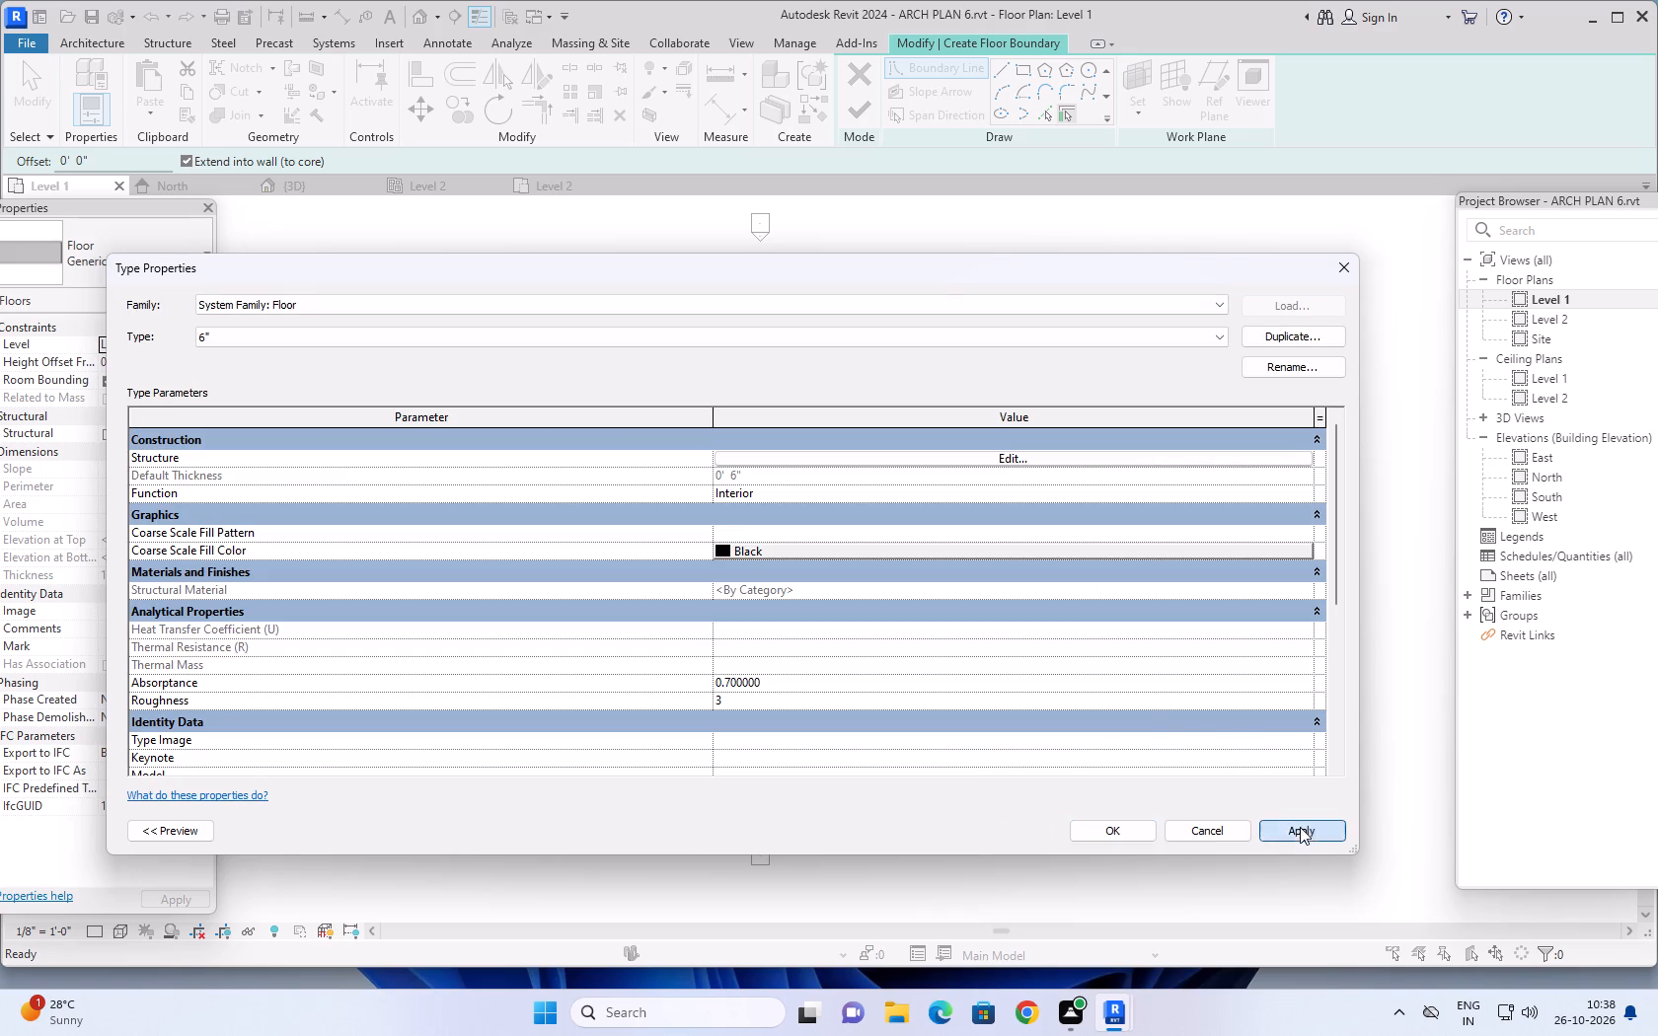
left_click(1152, 830)
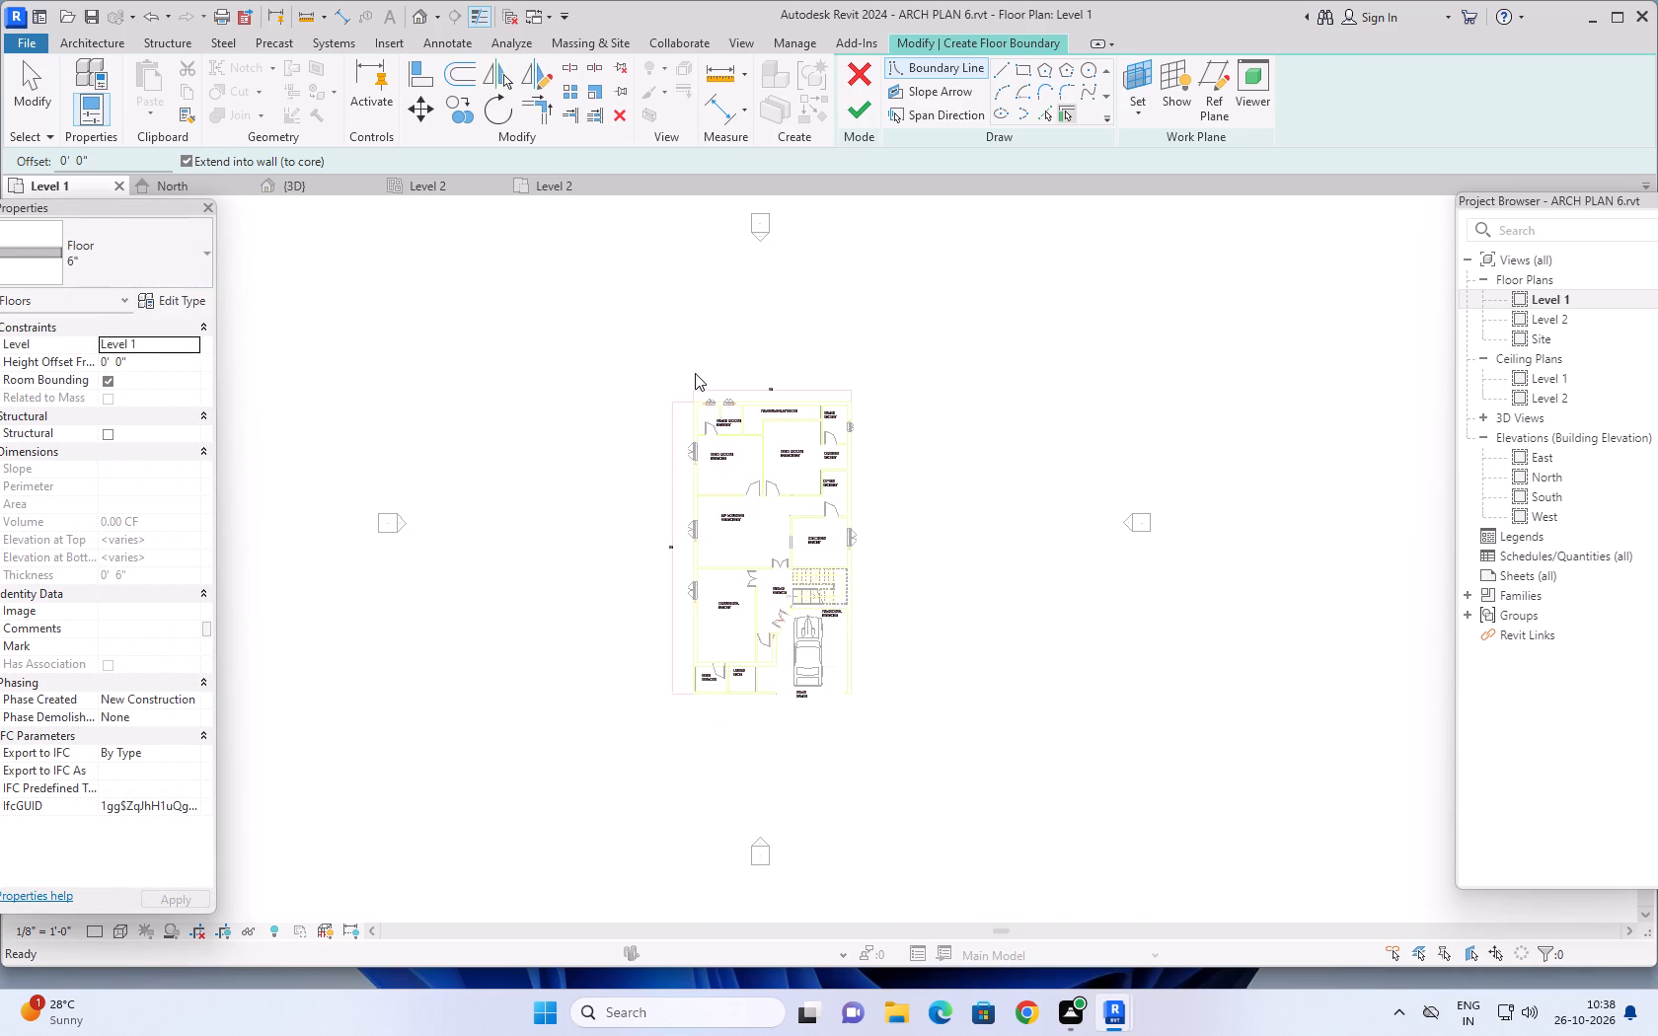
Sketch a rectangular floor boundary about 35' by 65' from the house's northwest outer corner to its southeast outer corner and finish the floor.
left_click(1022, 66)
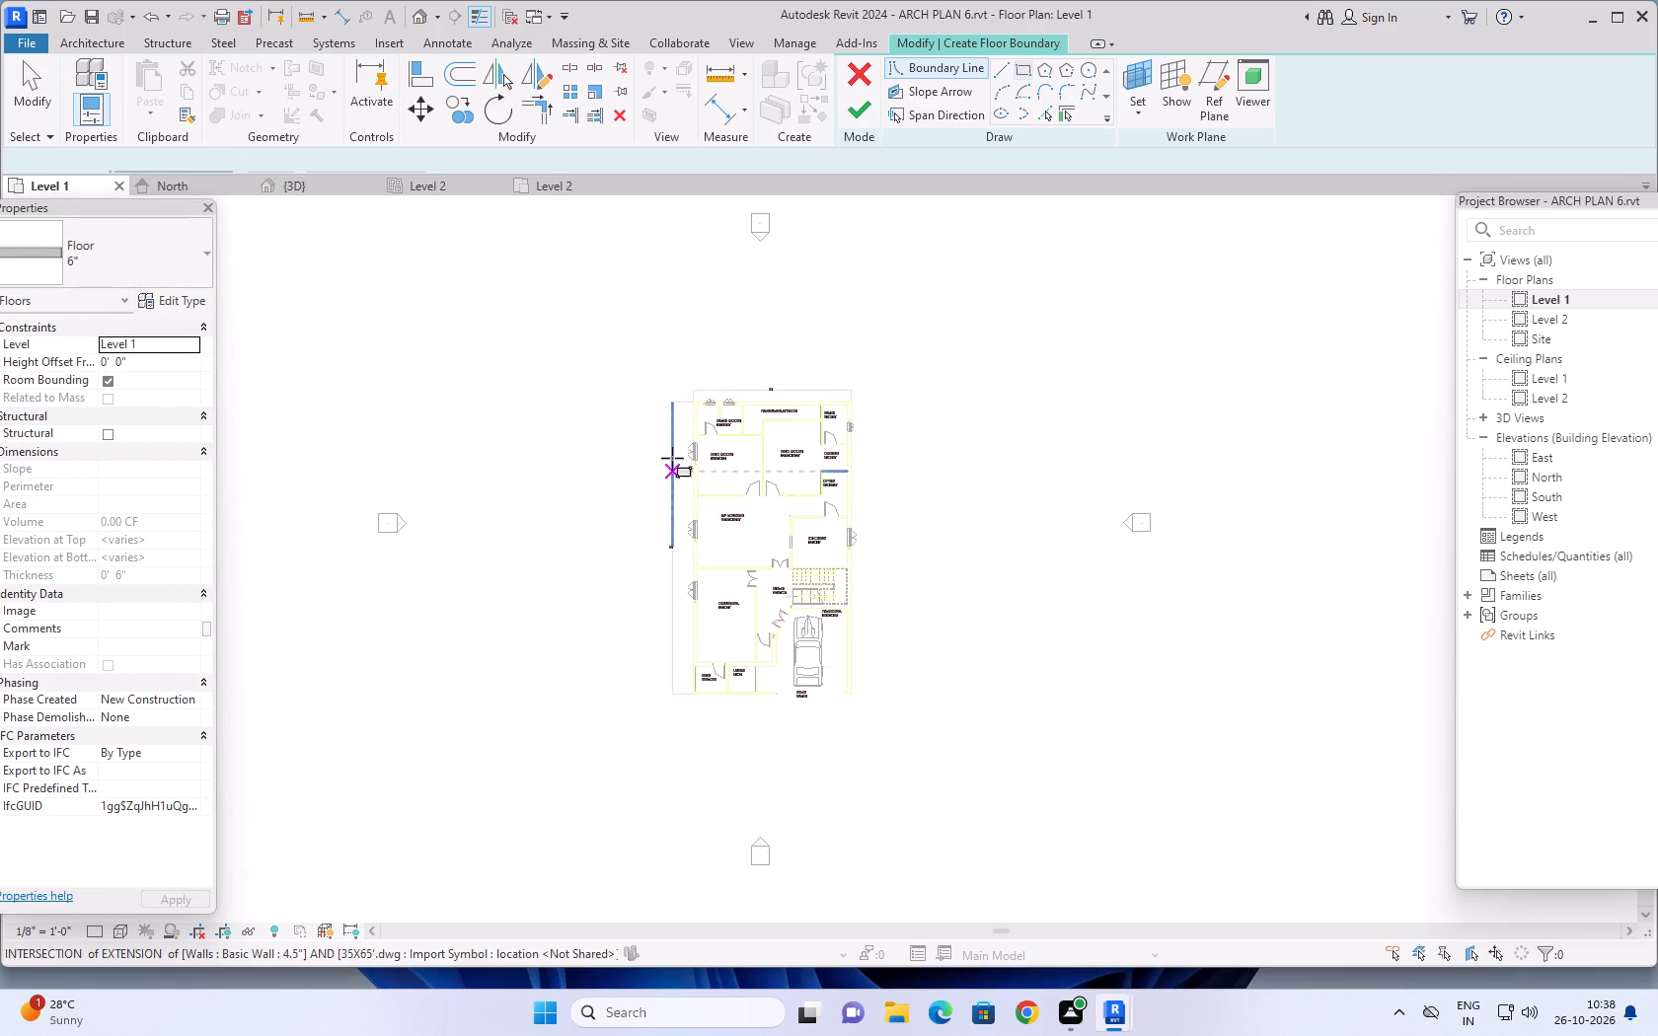
scroll(678, 427, "up", 9)
scroll(733, 364, "up", 4)
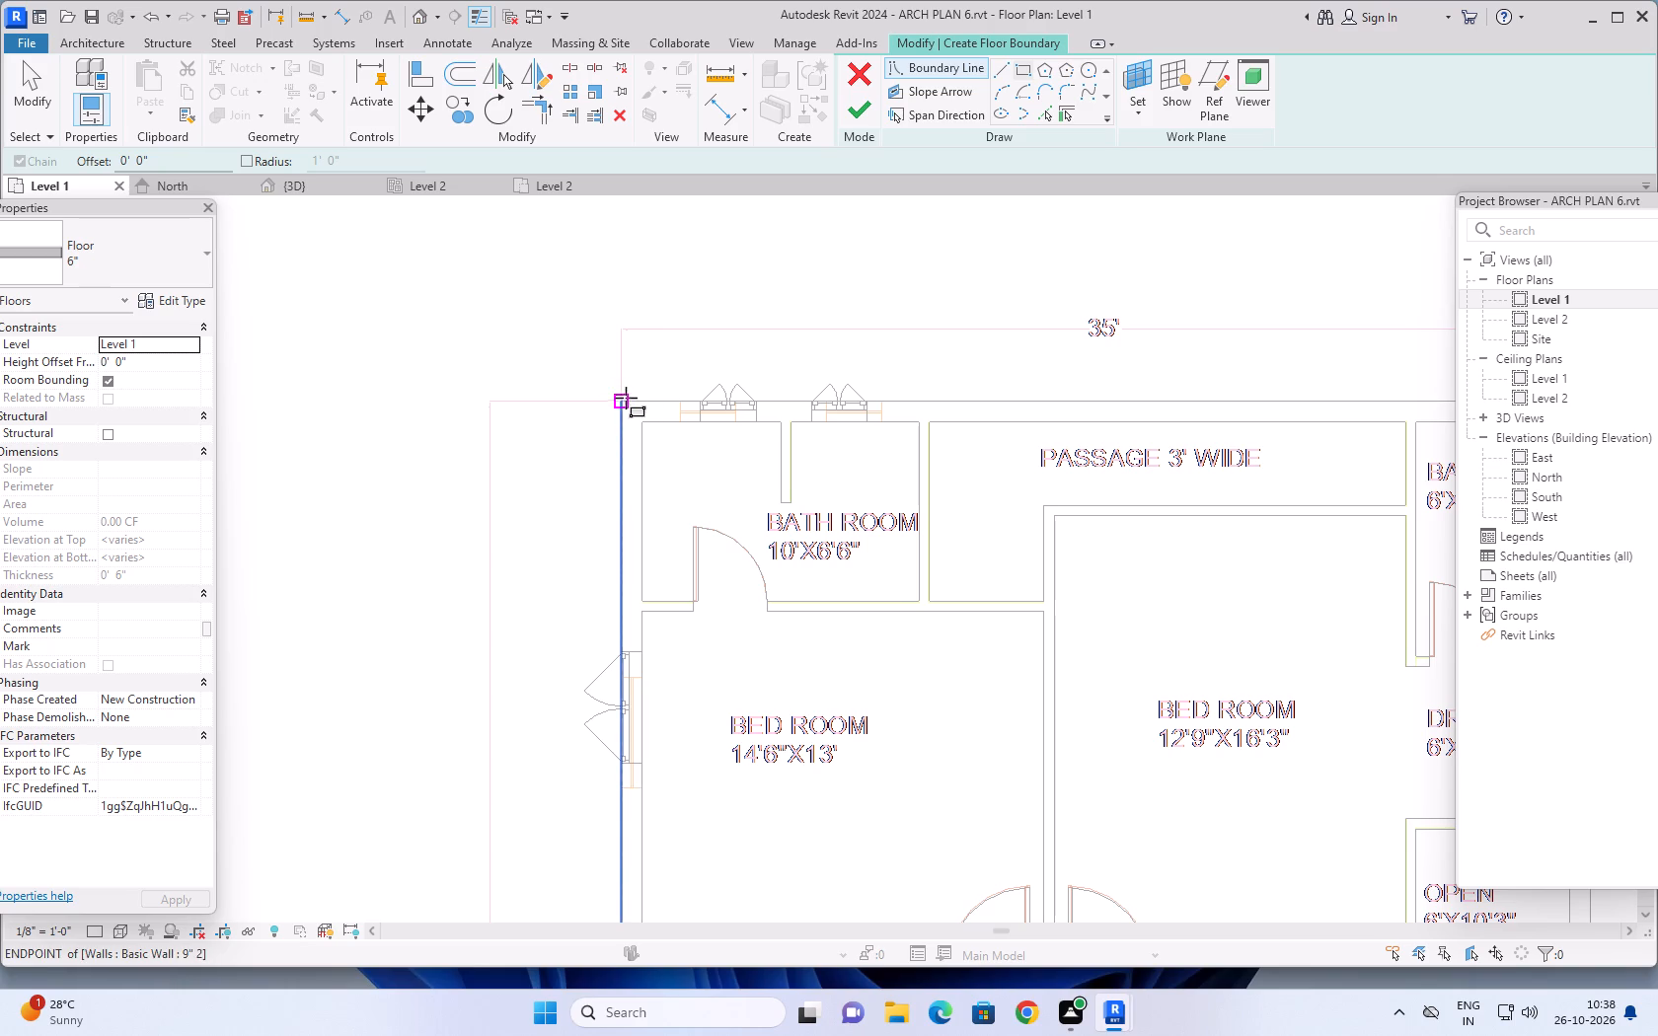
left_click(623, 401)
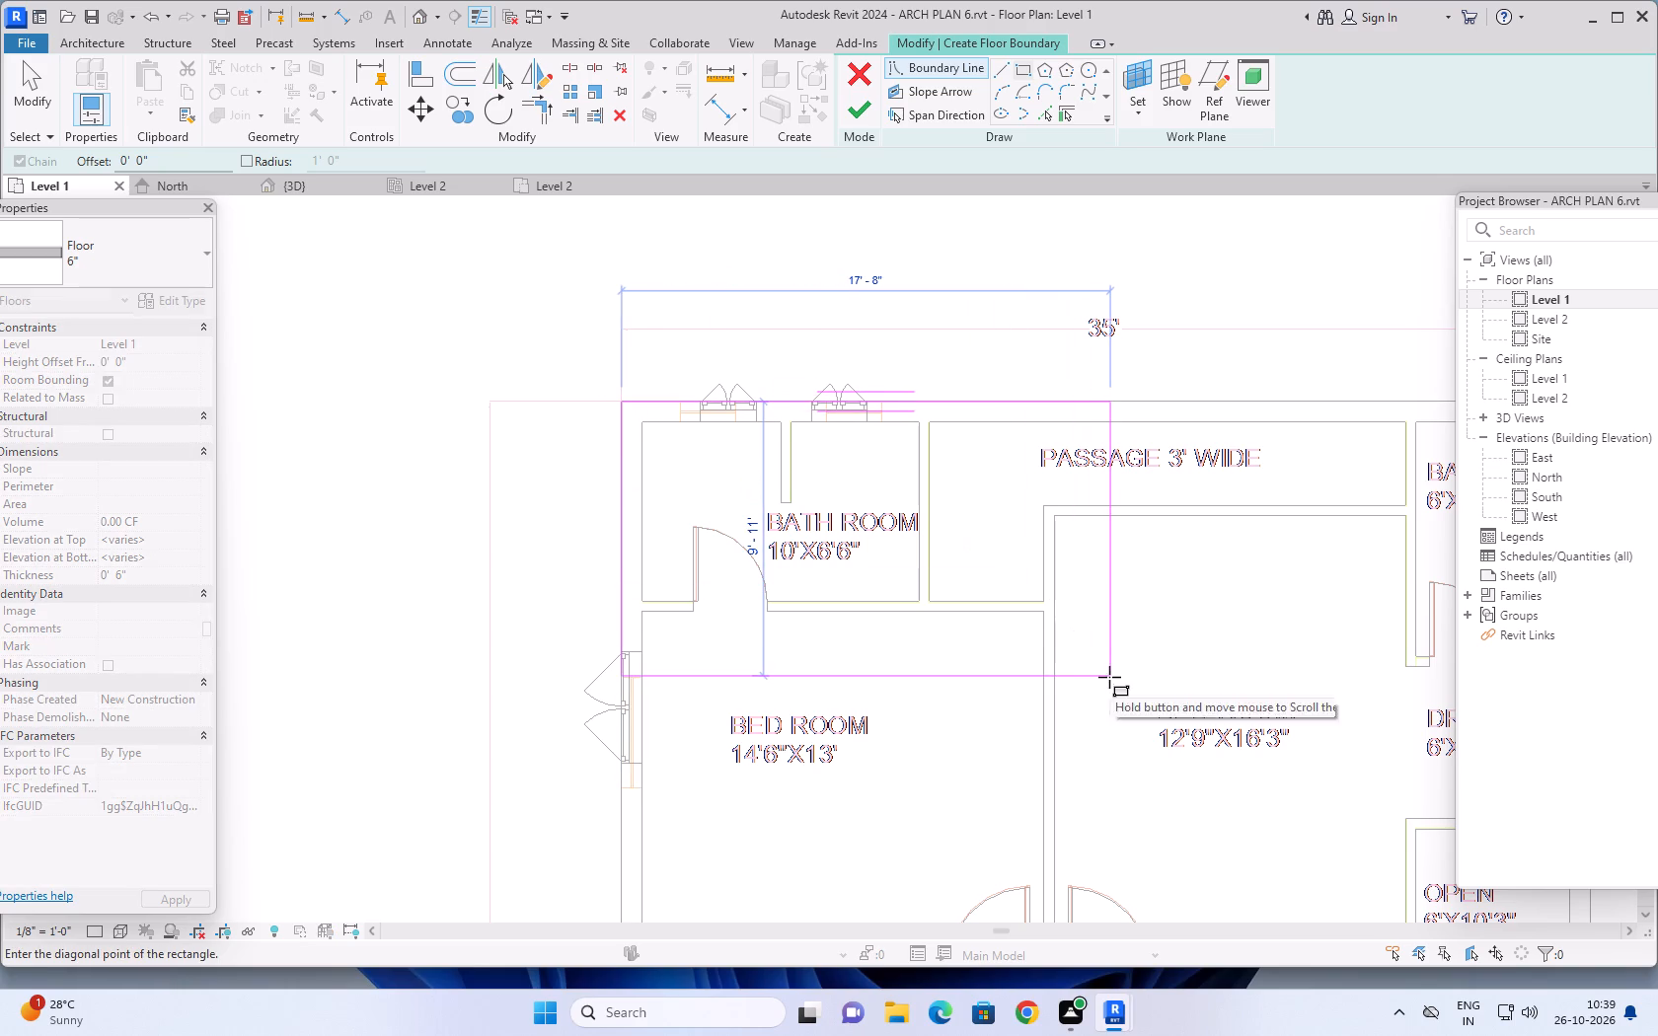
scroll(1114, 685, "down", 6)
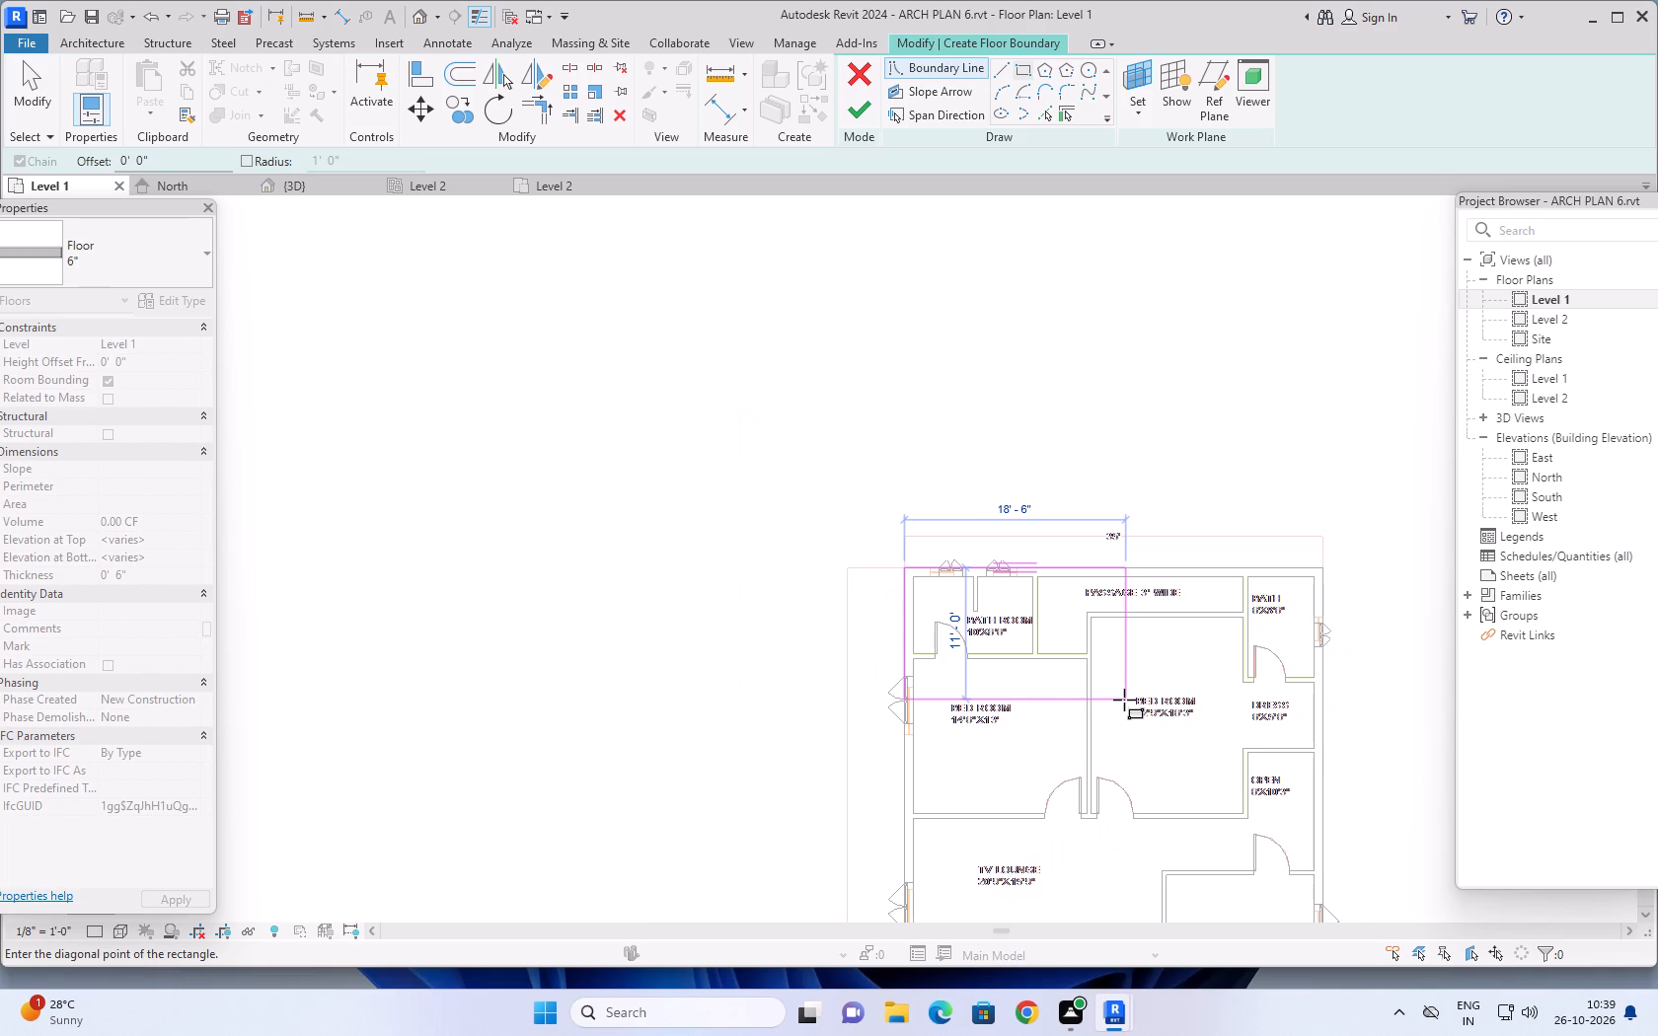
scroll(1281, 770, "down", 6)
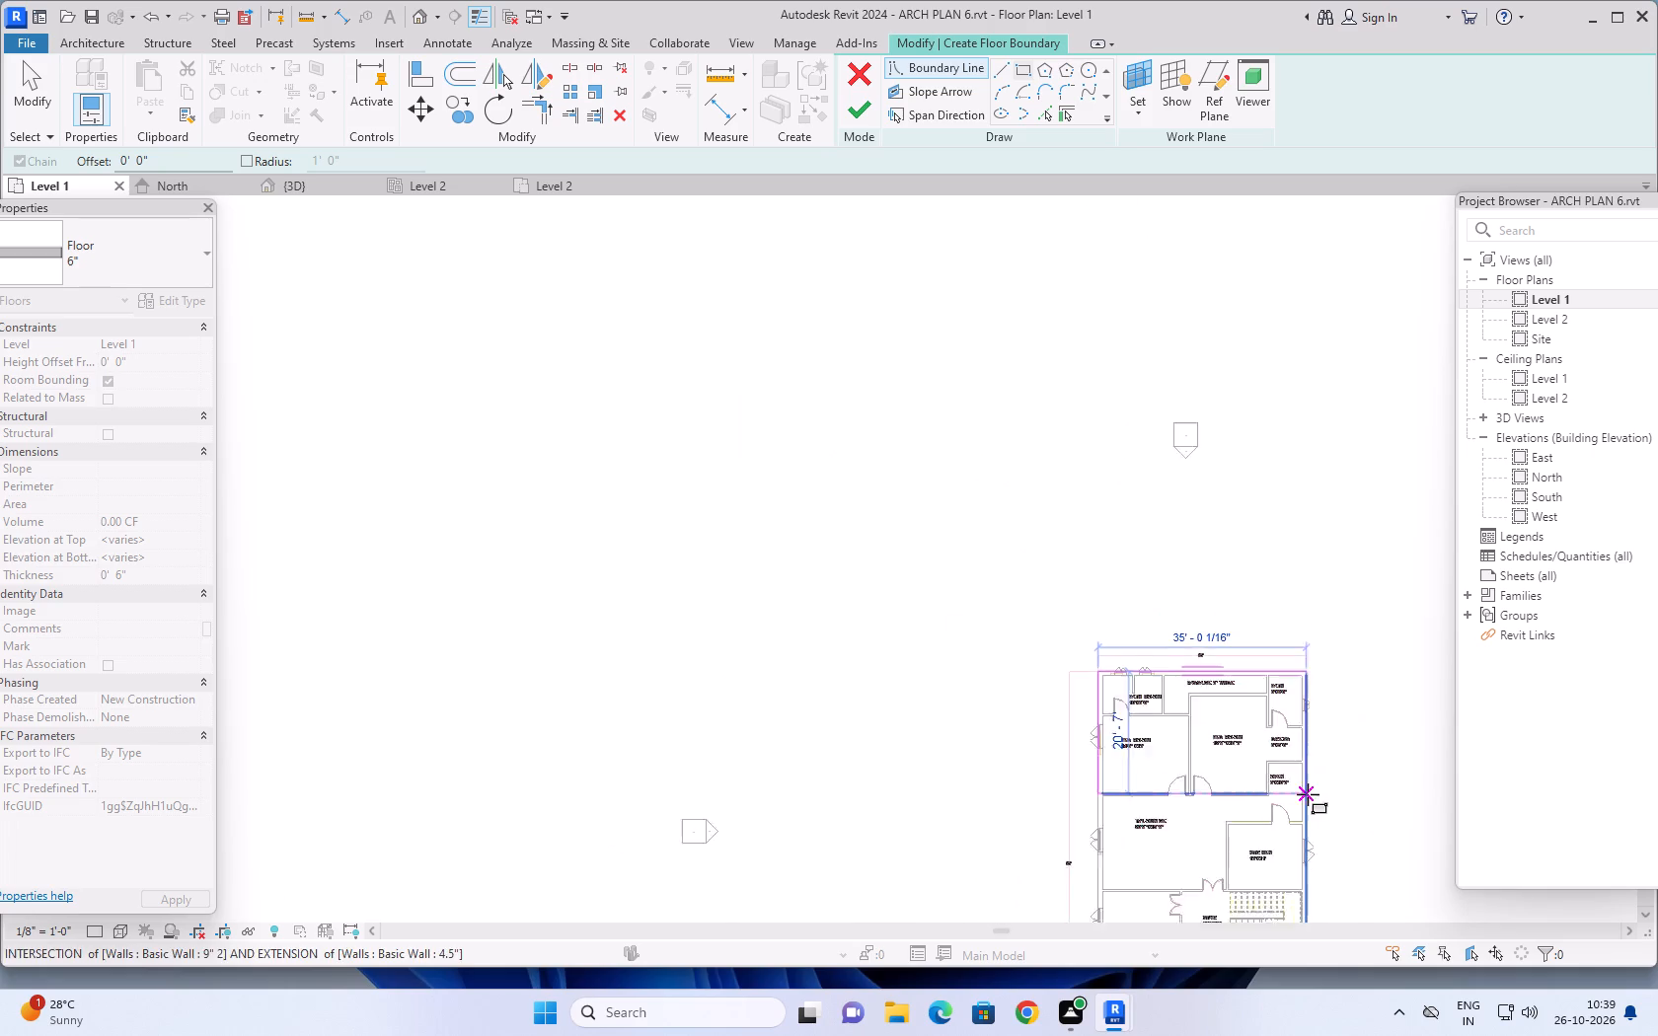
middle_click_drag(1299, 778, 1260, 453)
scroll(1271, 698, "up", 3)
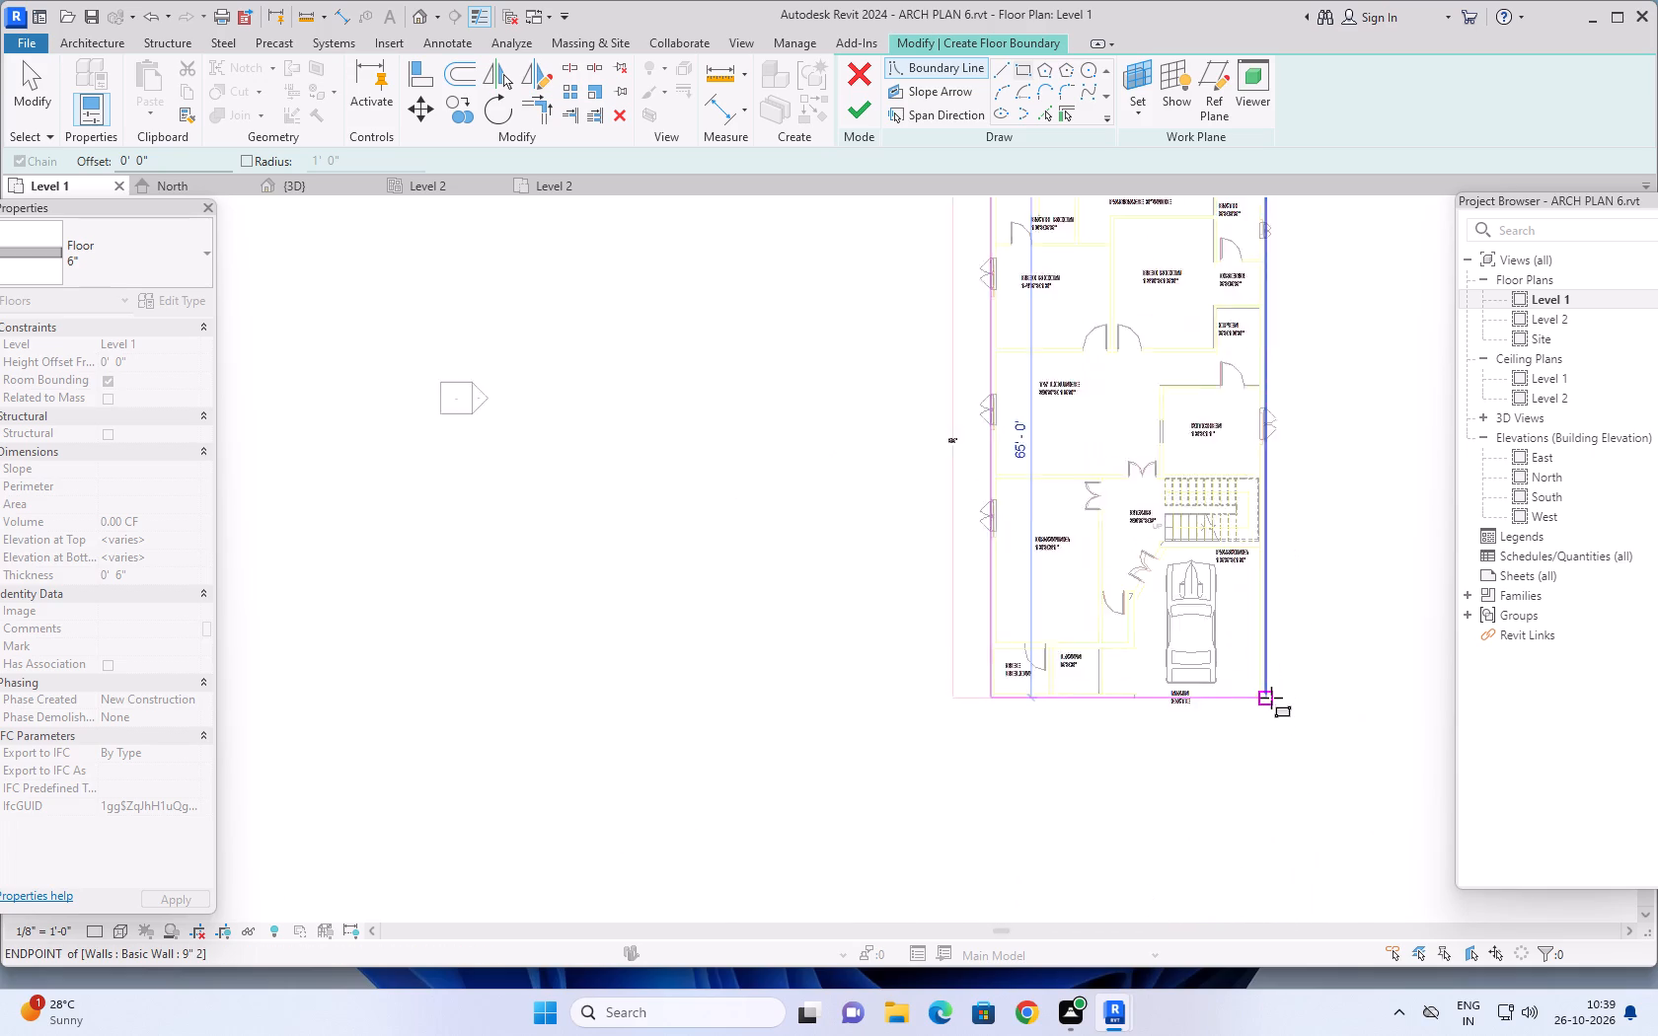
scroll(1271, 698, "up", 5)
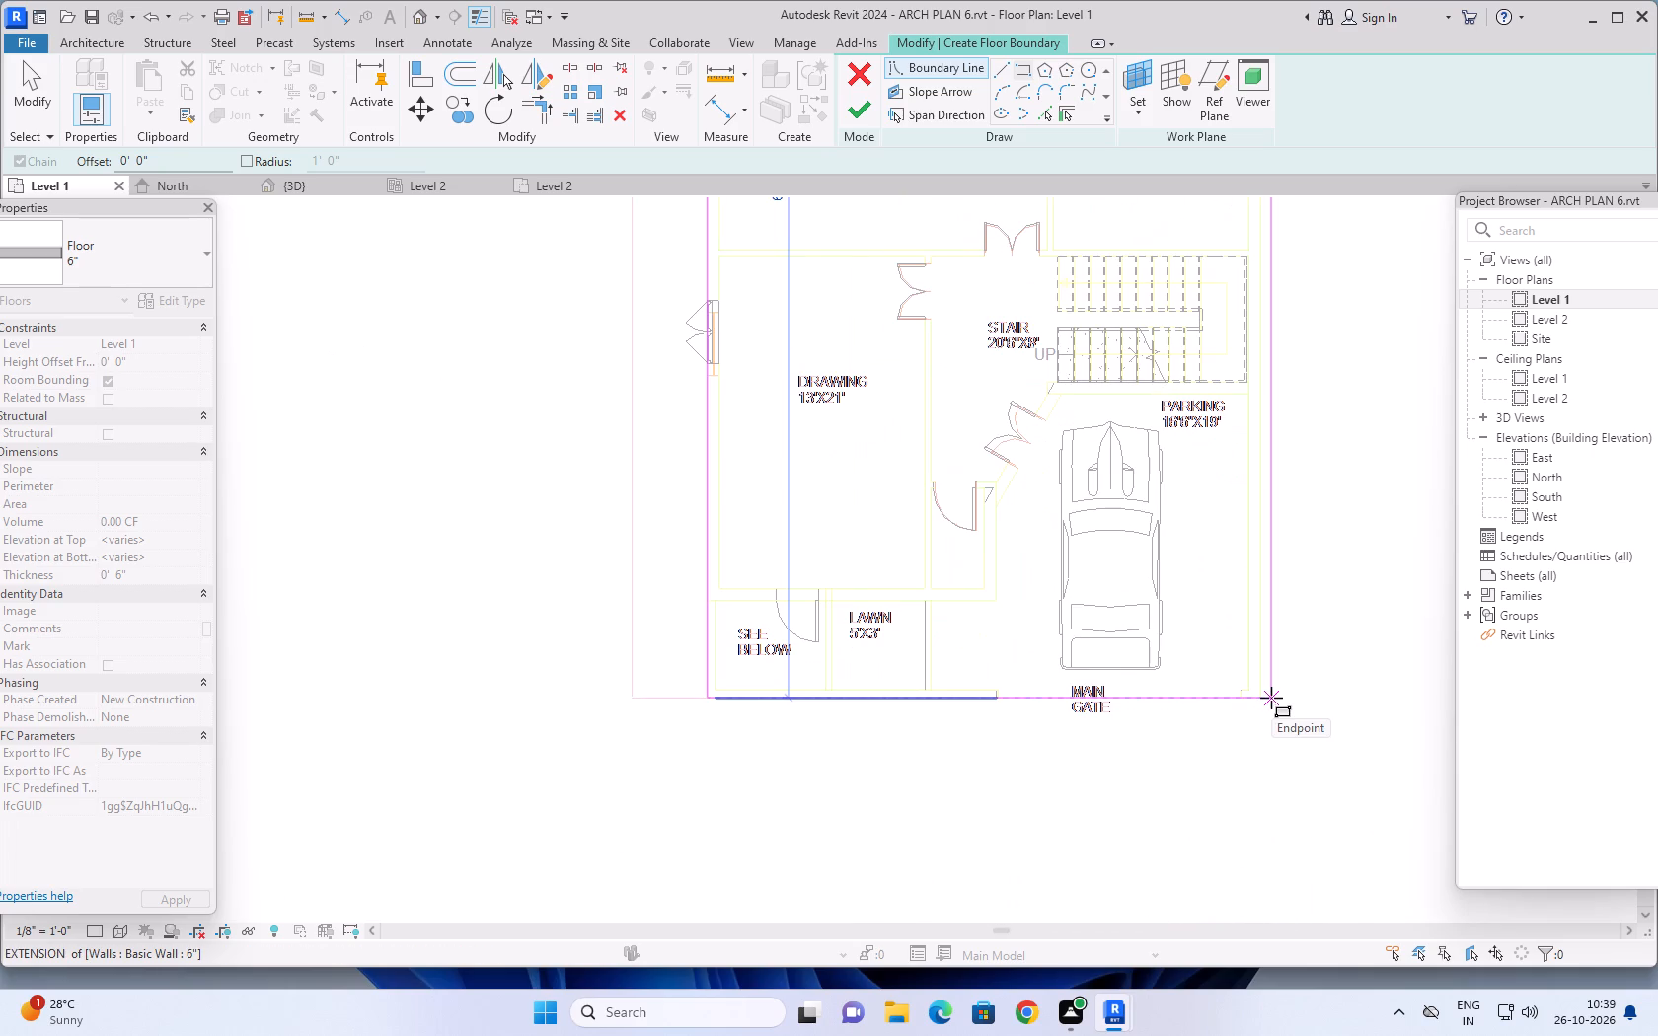
scroll(1292, 689, "up", 5)
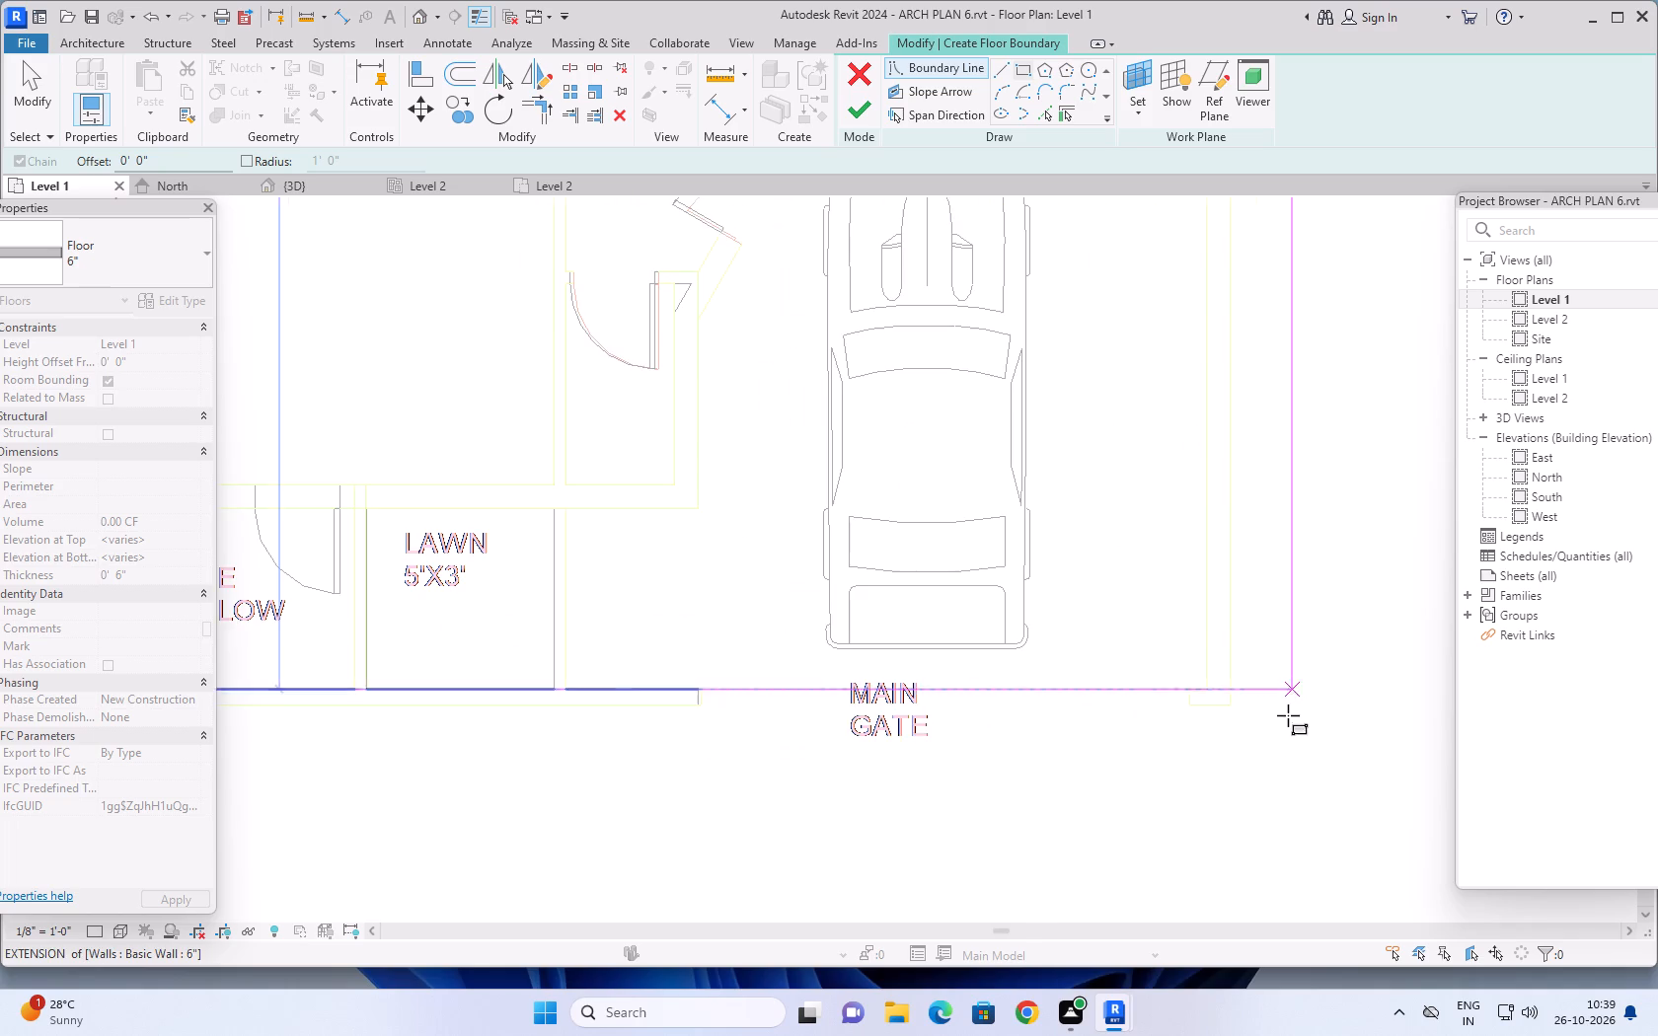
scroll(1286, 742, "up", 3)
left_click(1200, 689)
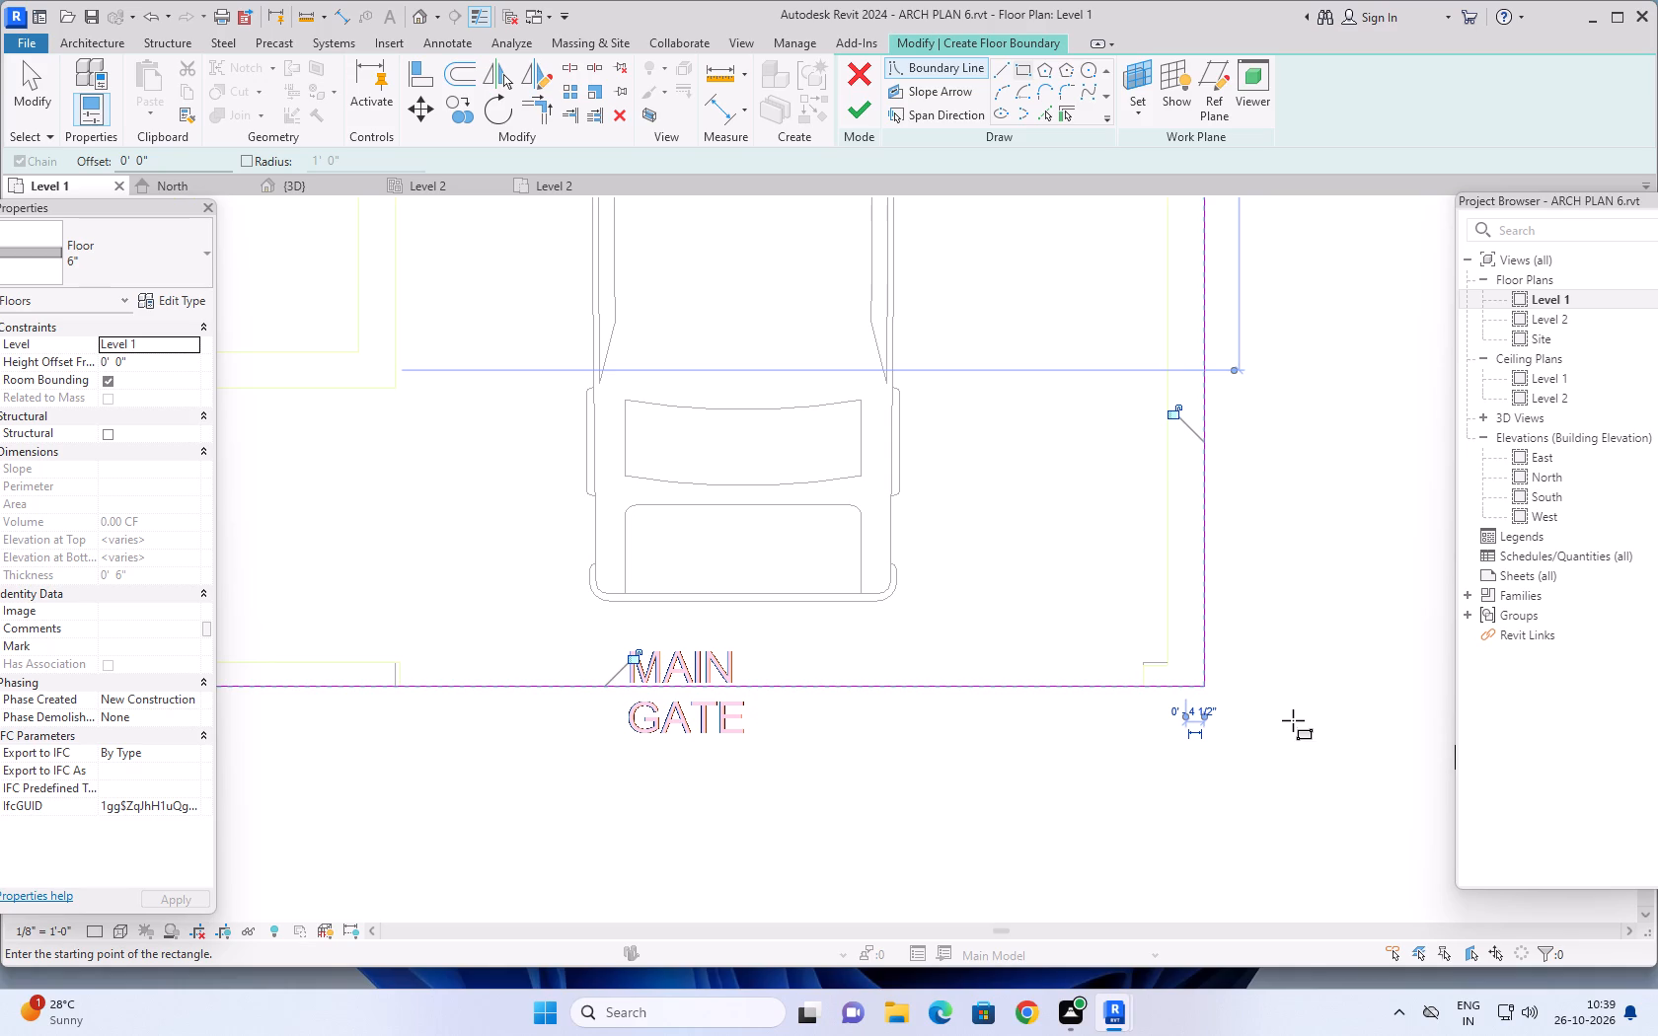
scroll(1288, 633, "down", 5)
scroll(1310, 525, "down", 4)
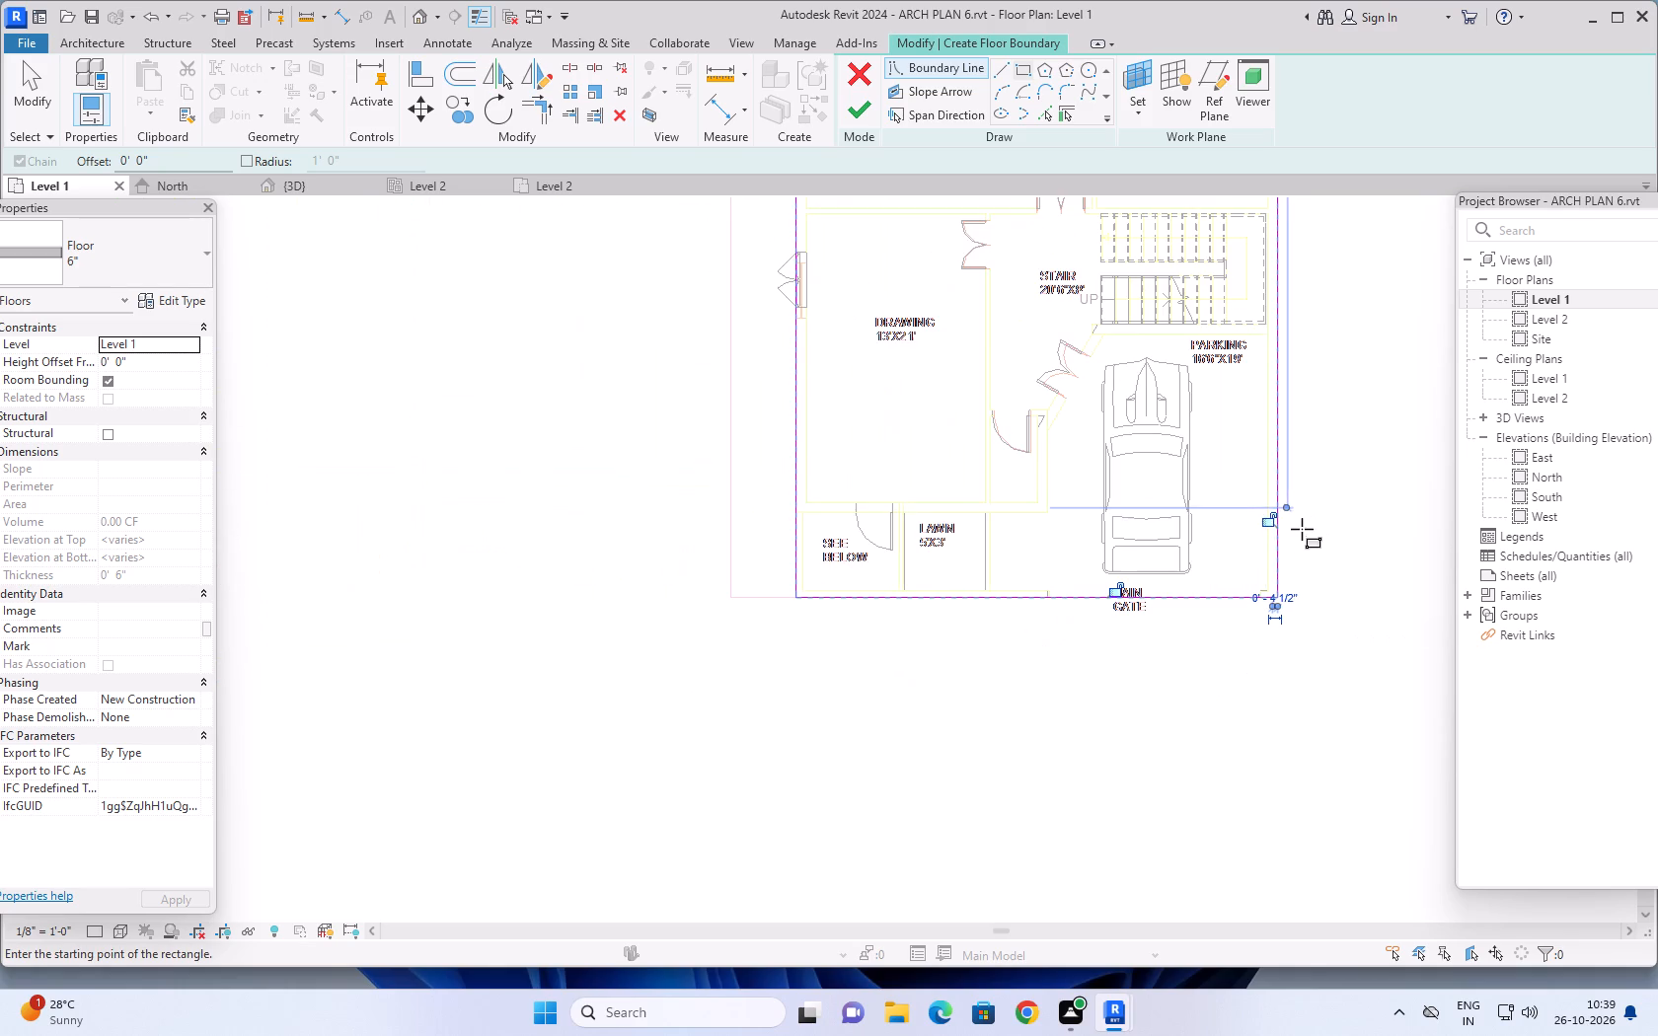
left_click(858, 107)
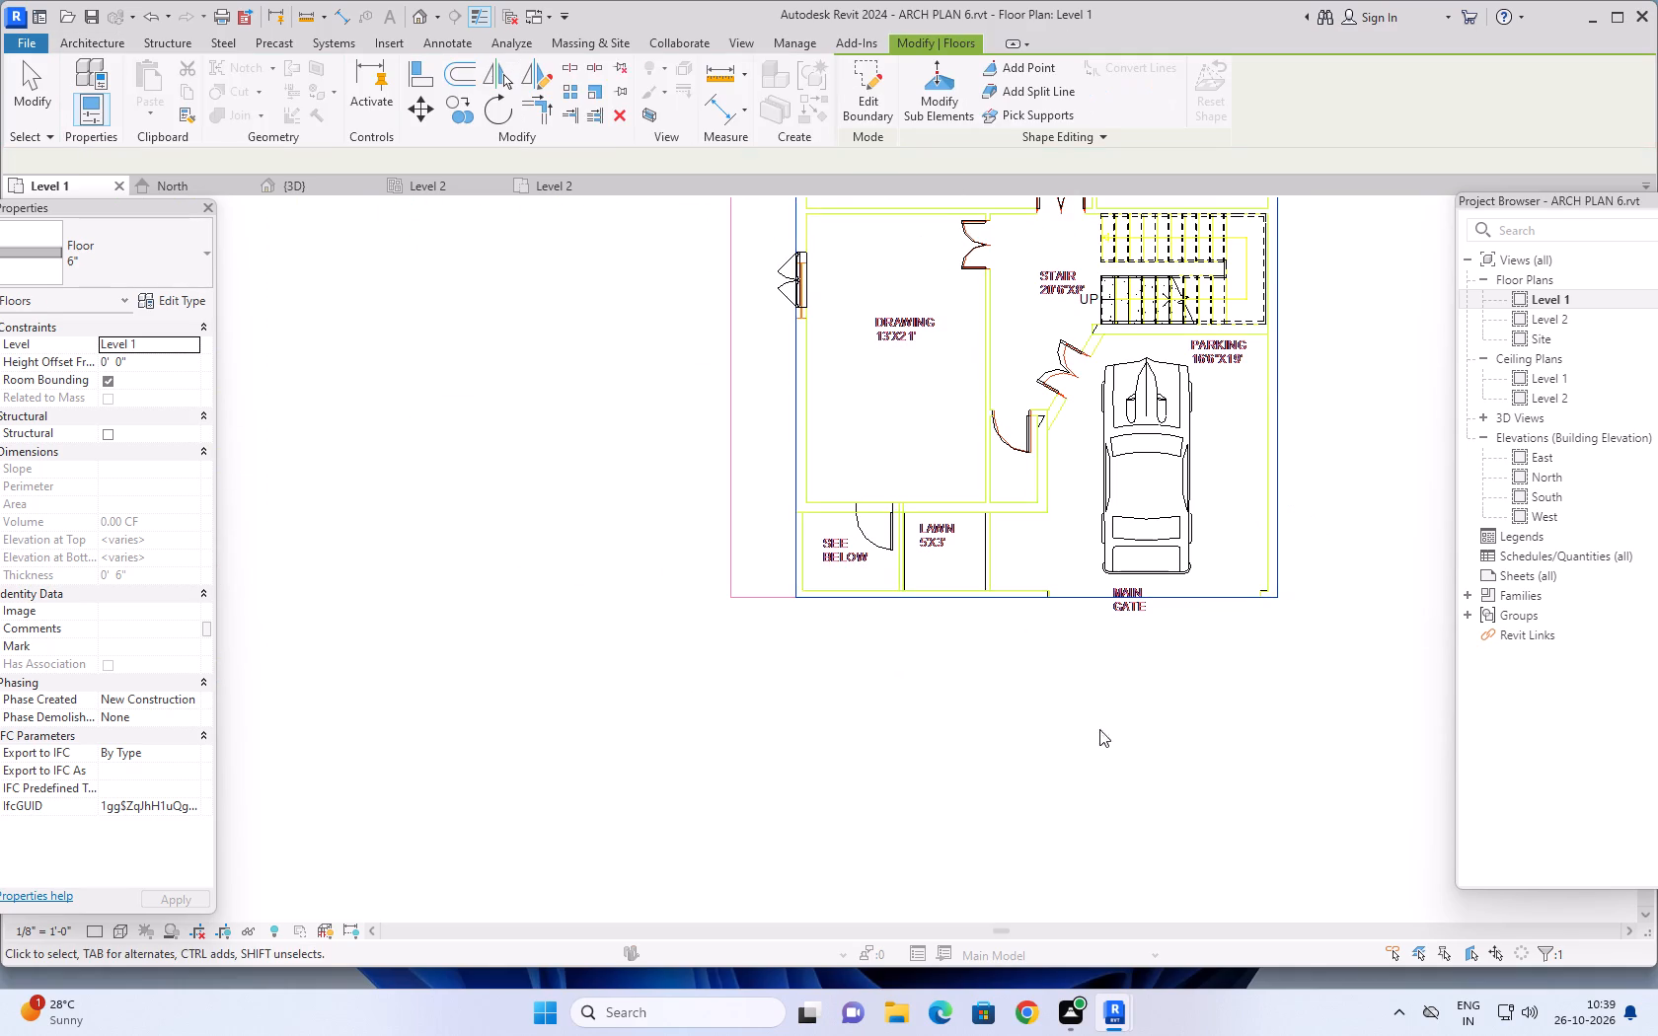
Clear the floor selection and set the 3D view's visual style to Realistic.
middle_click_drag(1185, 698, 1092, 751)
left_click(307, 185)
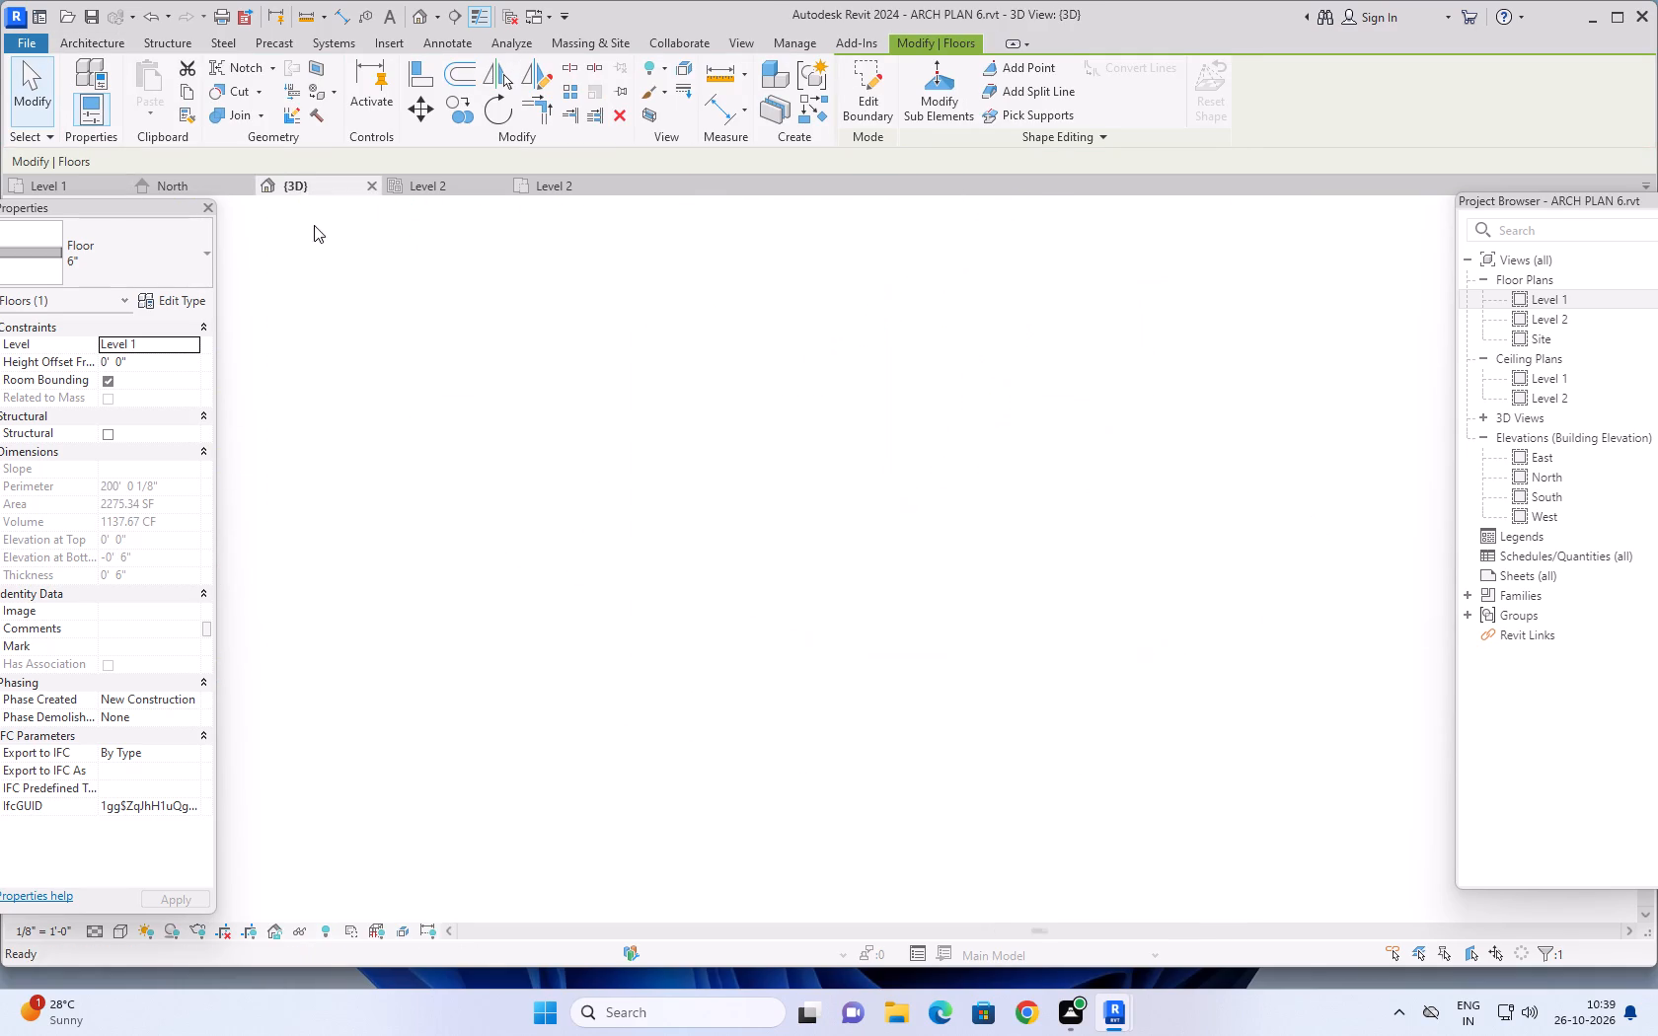
key("Escape")
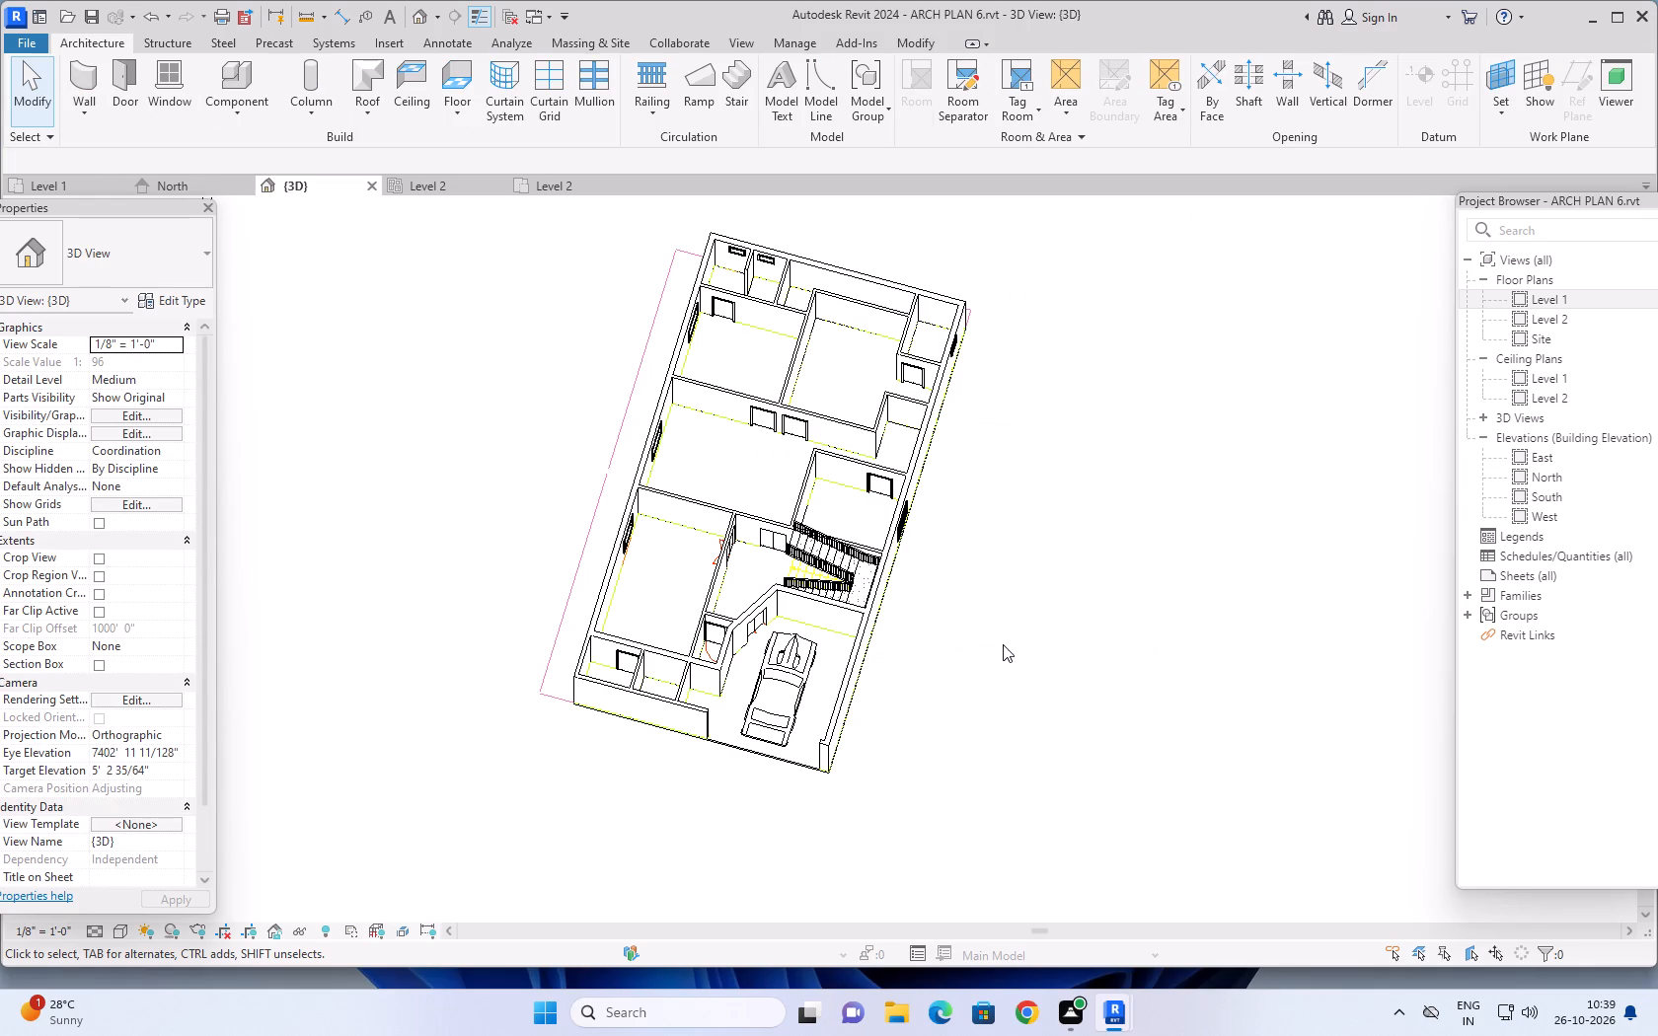
scroll(995, 639, "down", 1)
middle_click_drag(995, 639, 1058, 604)
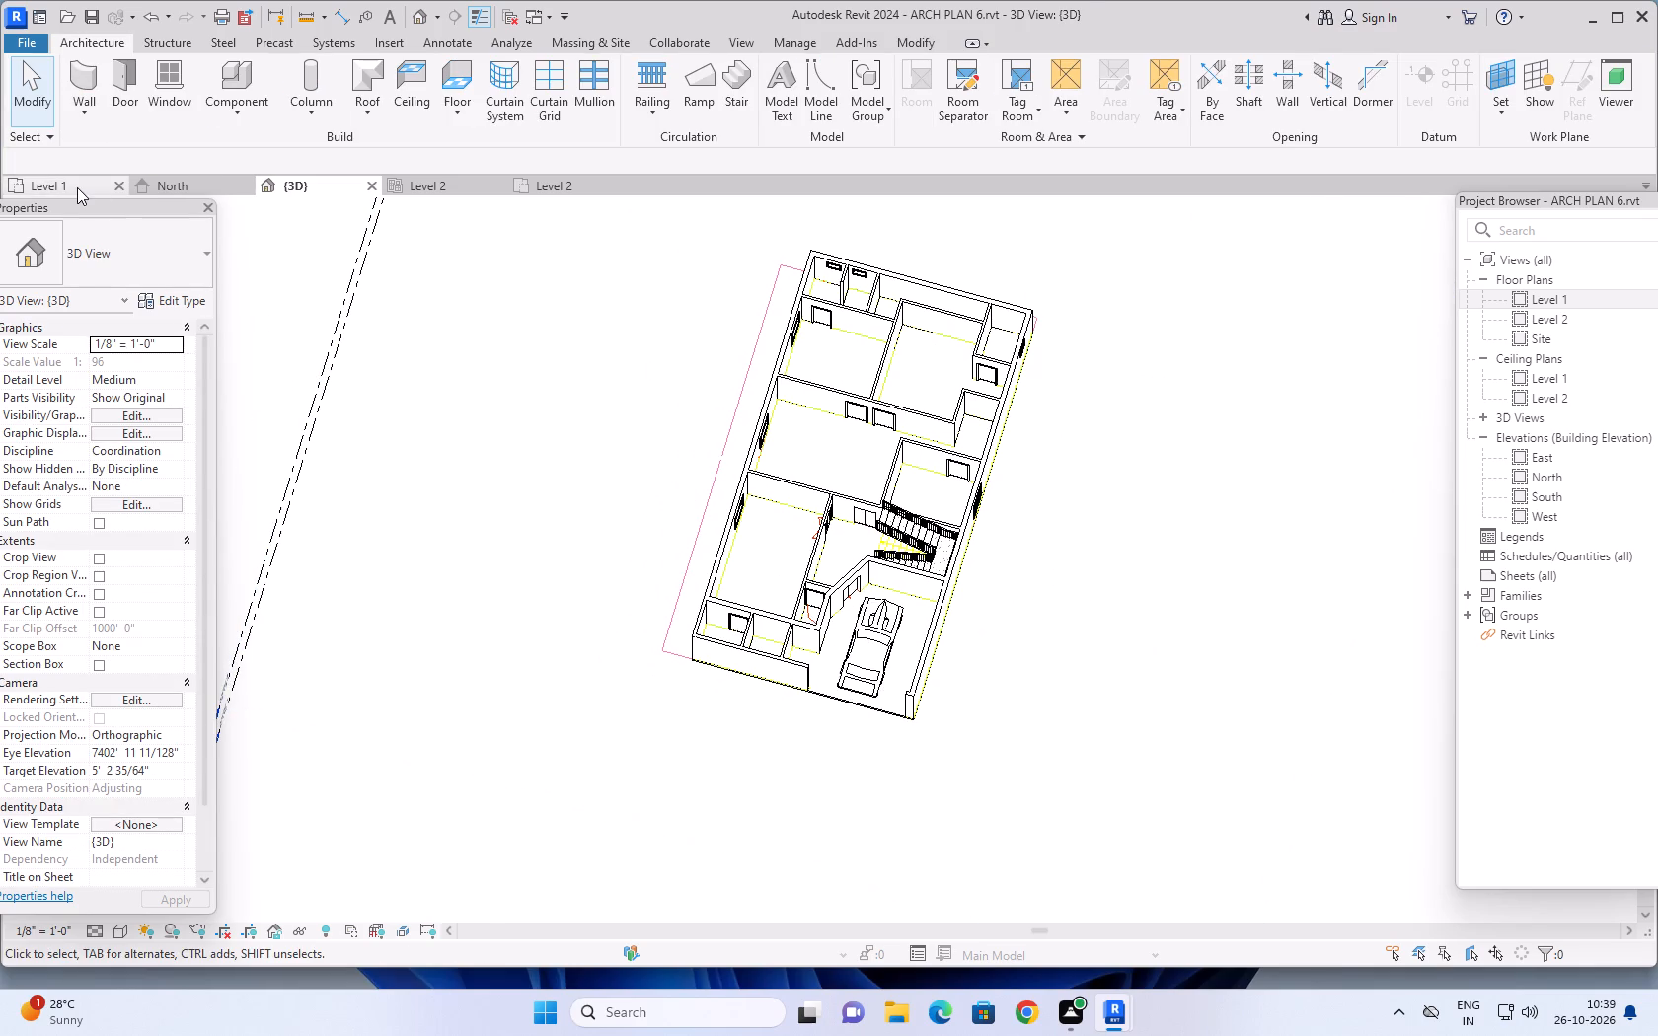
left_click(73, 186)
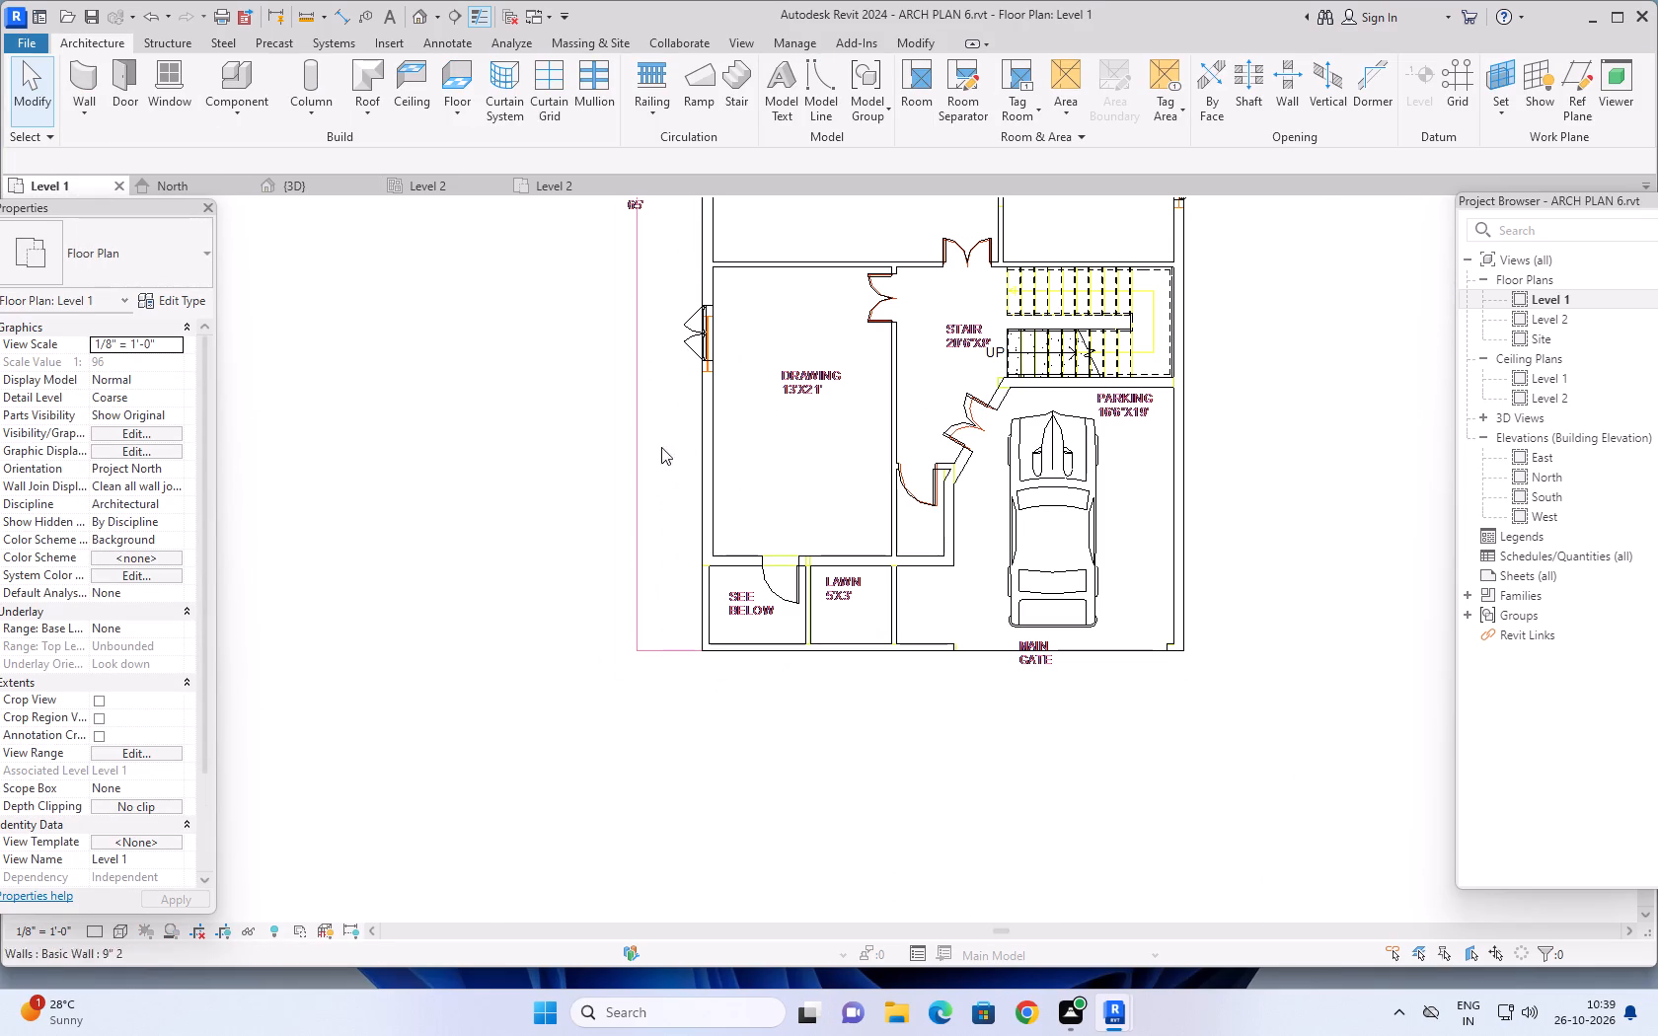
left_click(315, 184)
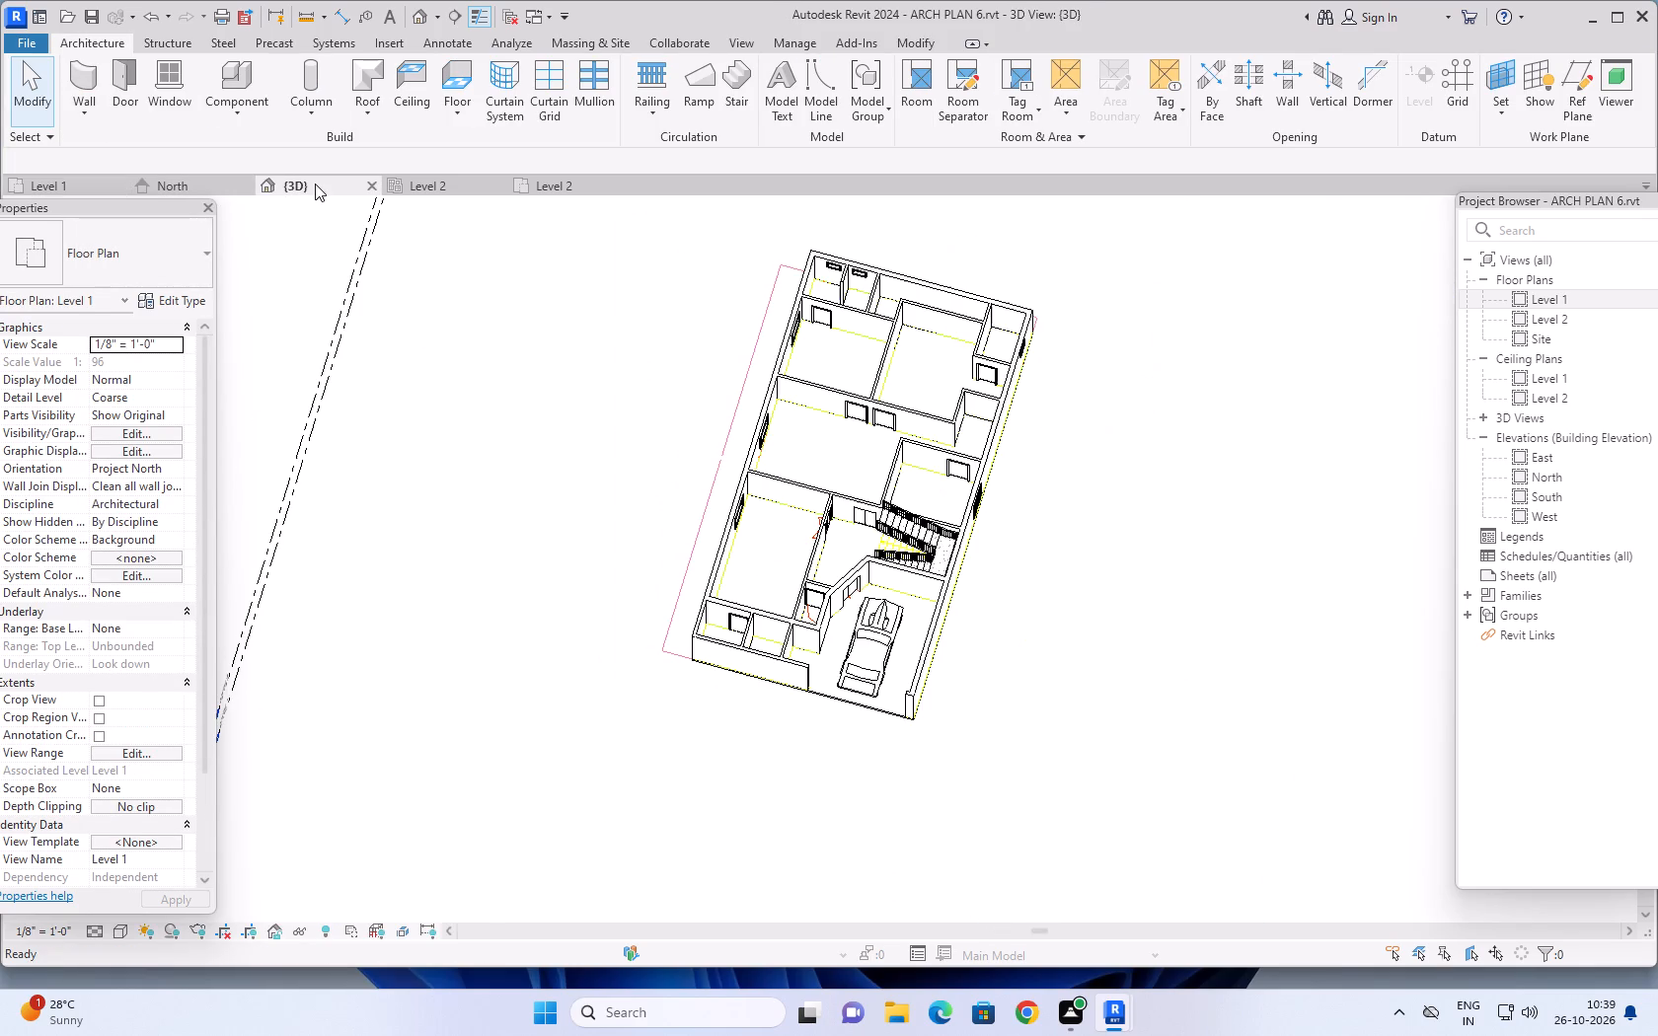
left_click(116, 937)
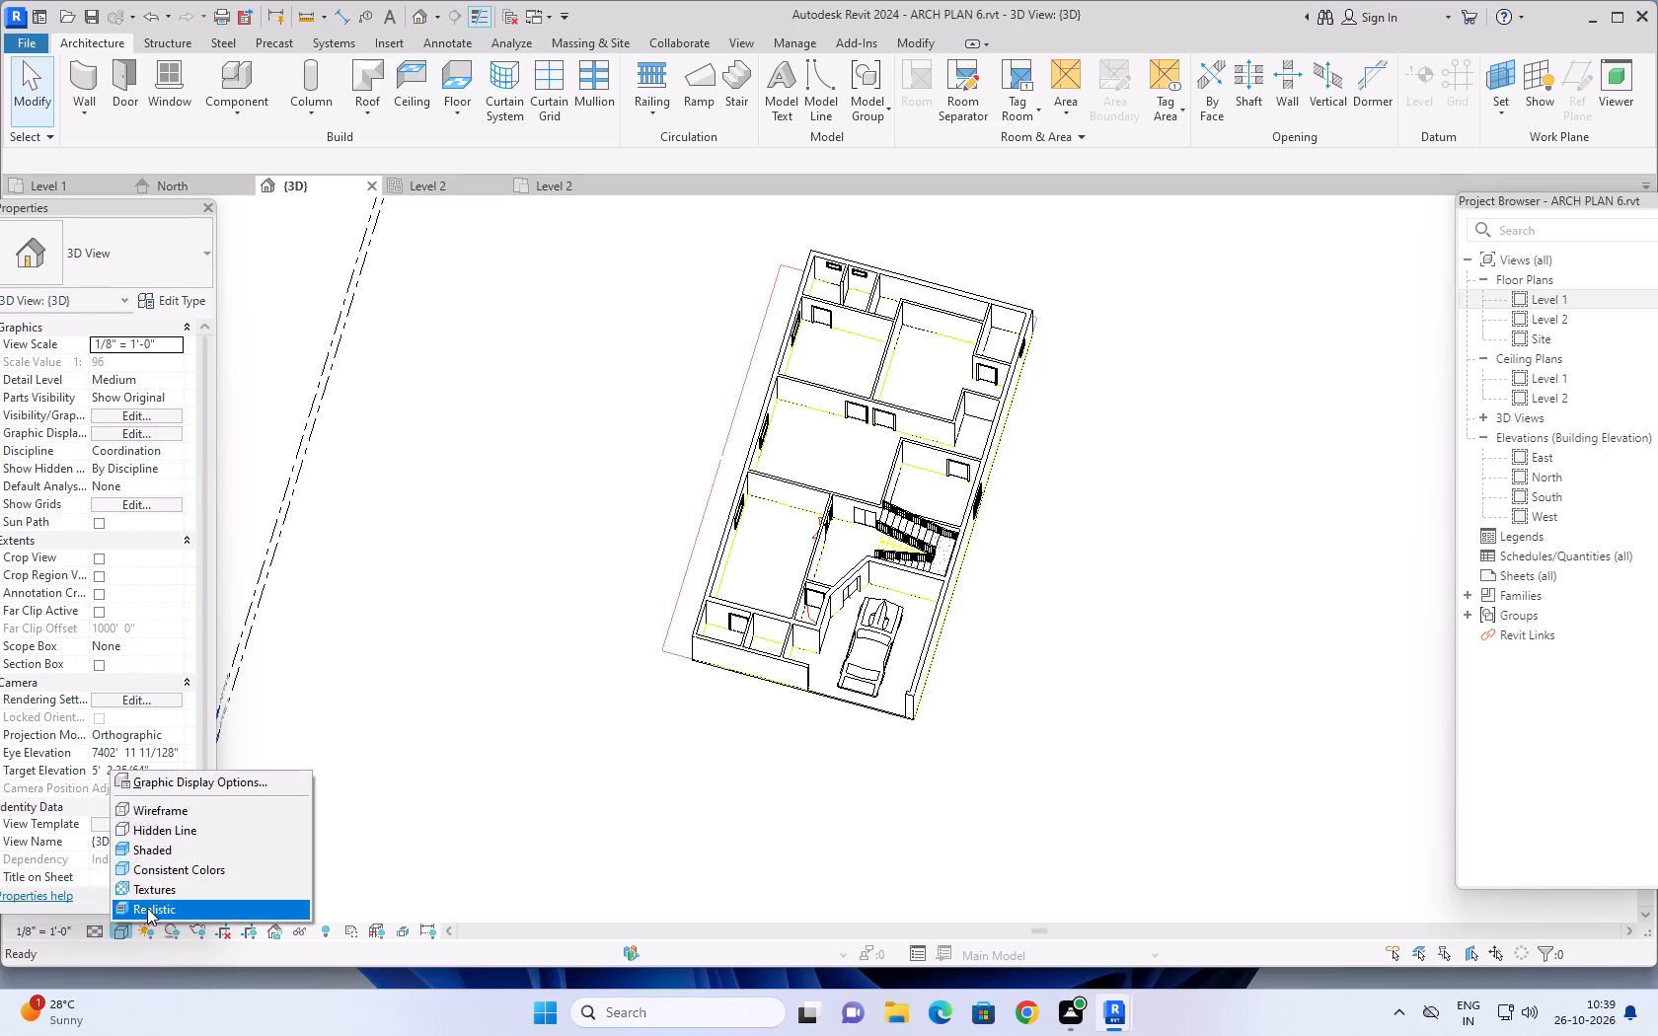
left_click(147, 908)
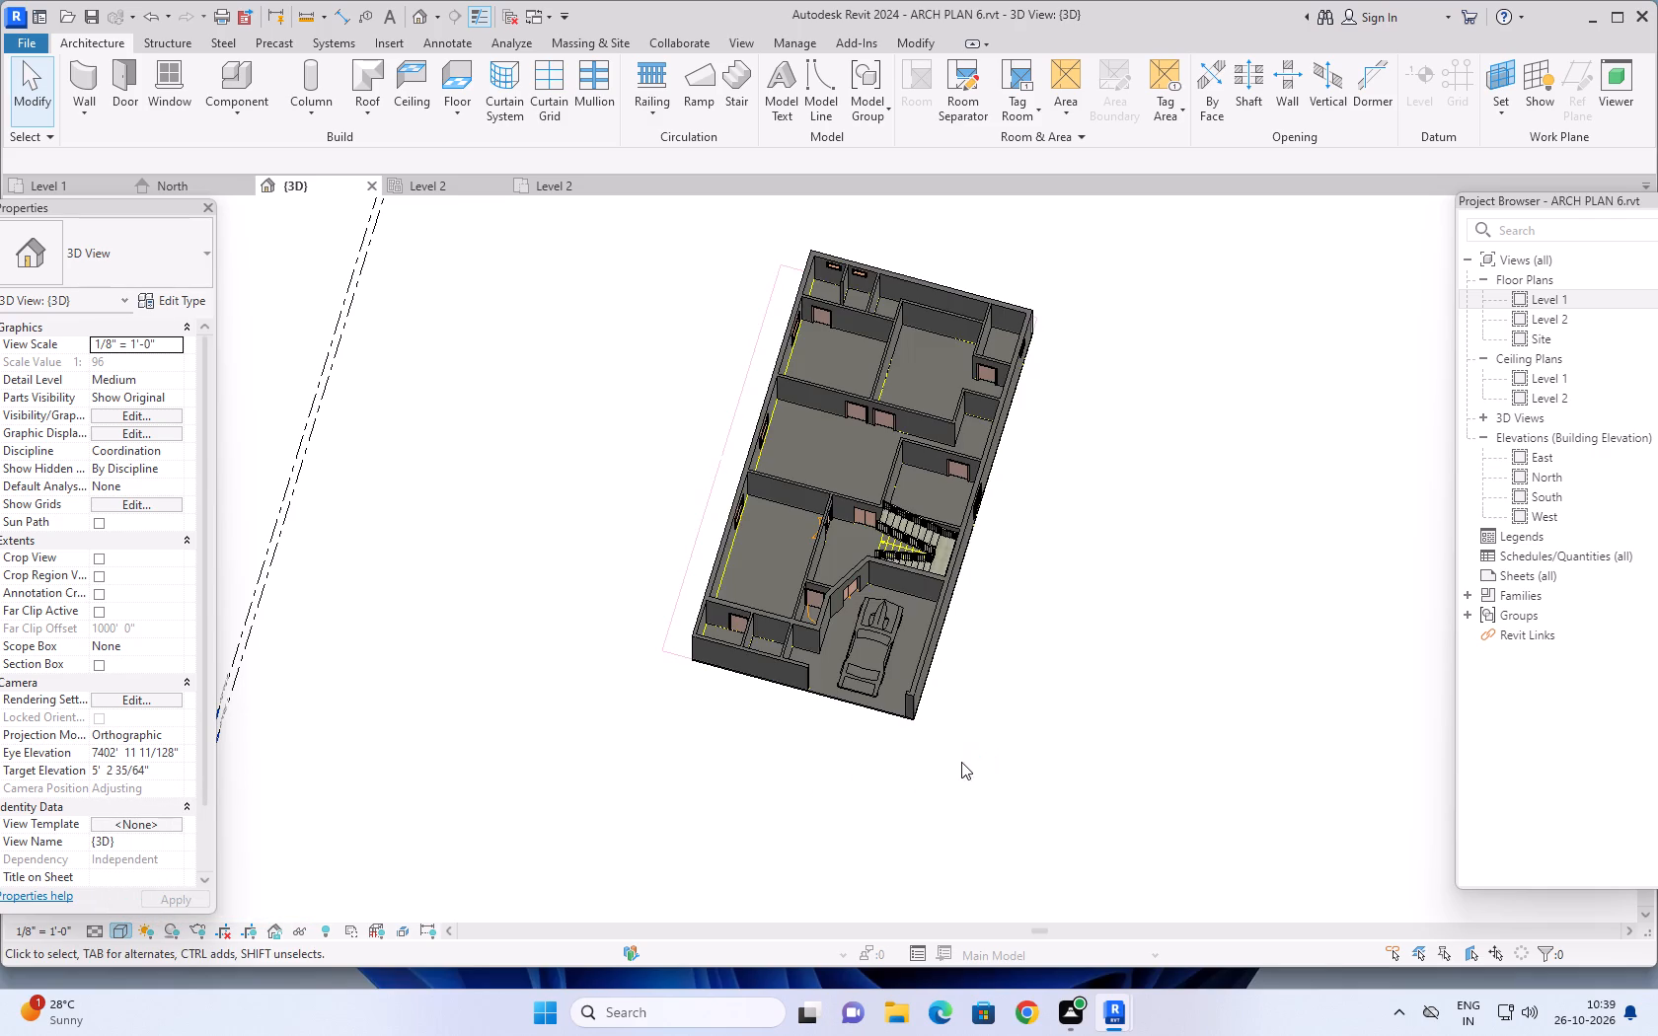
Examine the house model in 3D from several angles, including the floor slab, parking area, rooms and stair.
middle_click_drag(961, 762, 1054, 514, "shift")
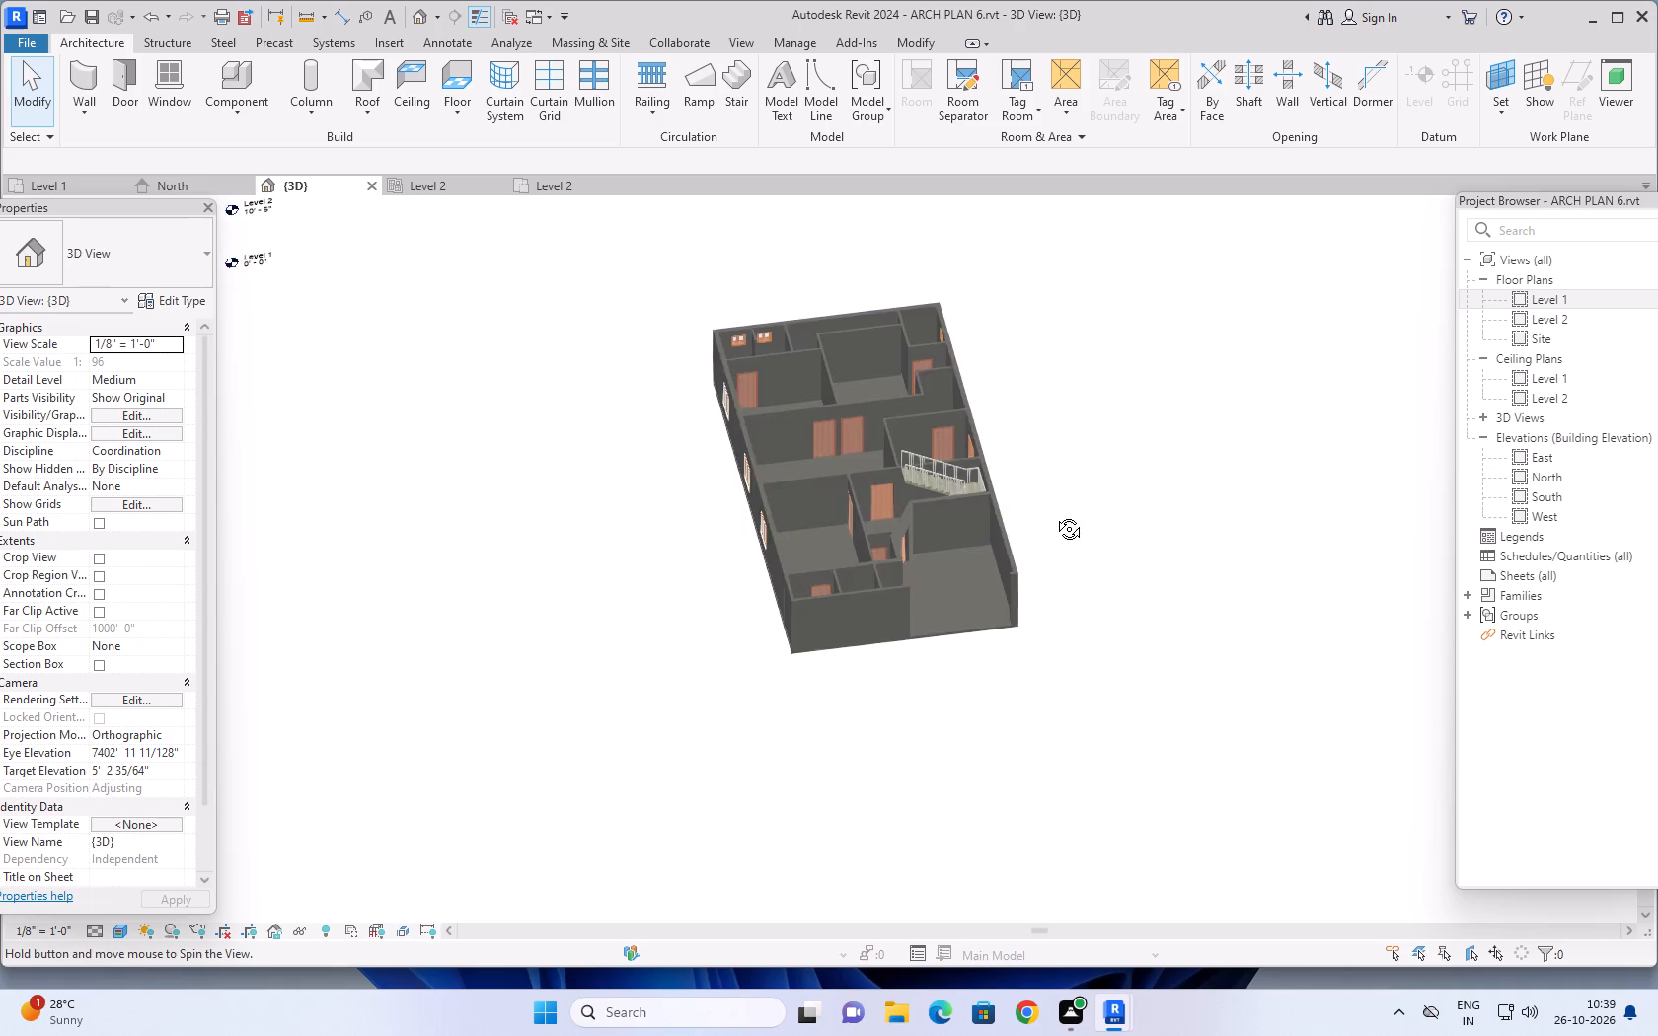
middle_click_drag(1054, 514, 972, 641, "shift")
scroll(862, 605, "up", 4)
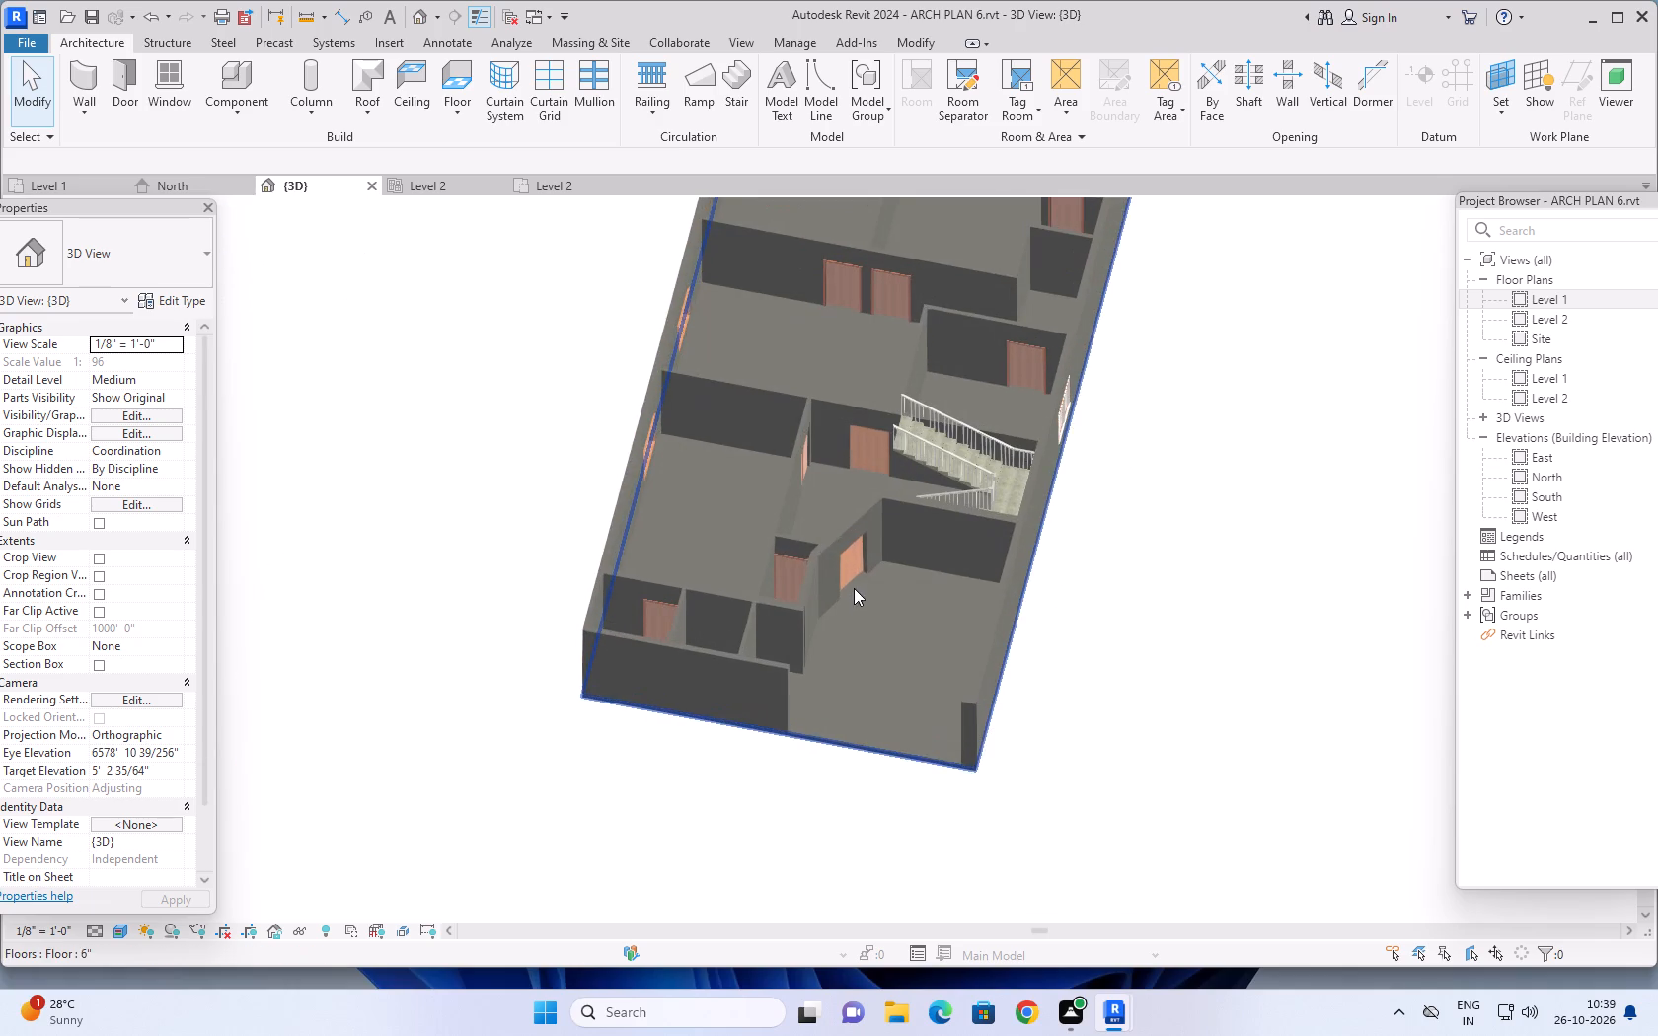
middle_click_drag(905, 623, 833, 424, "shift")
scroll(833, 424, "up", 1, "shift")
scroll(777, 598, "up", 4)
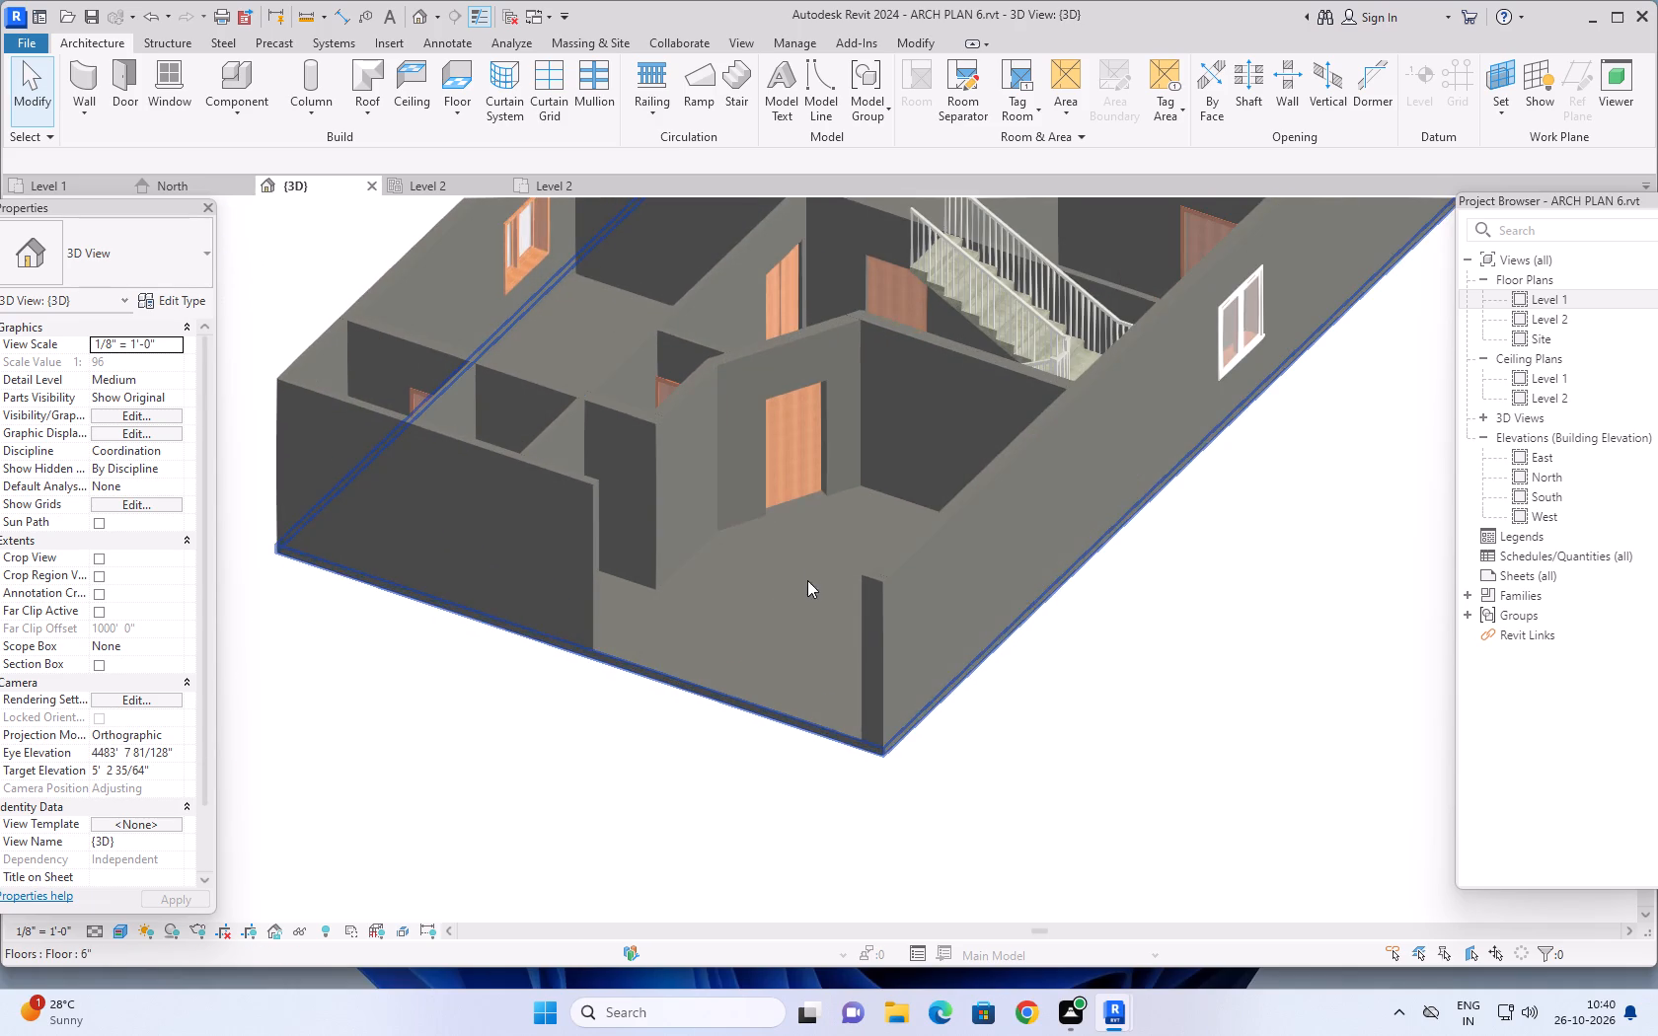
middle_click_drag(827, 550, 985, 729)
scroll(990, 704, "down", 1)
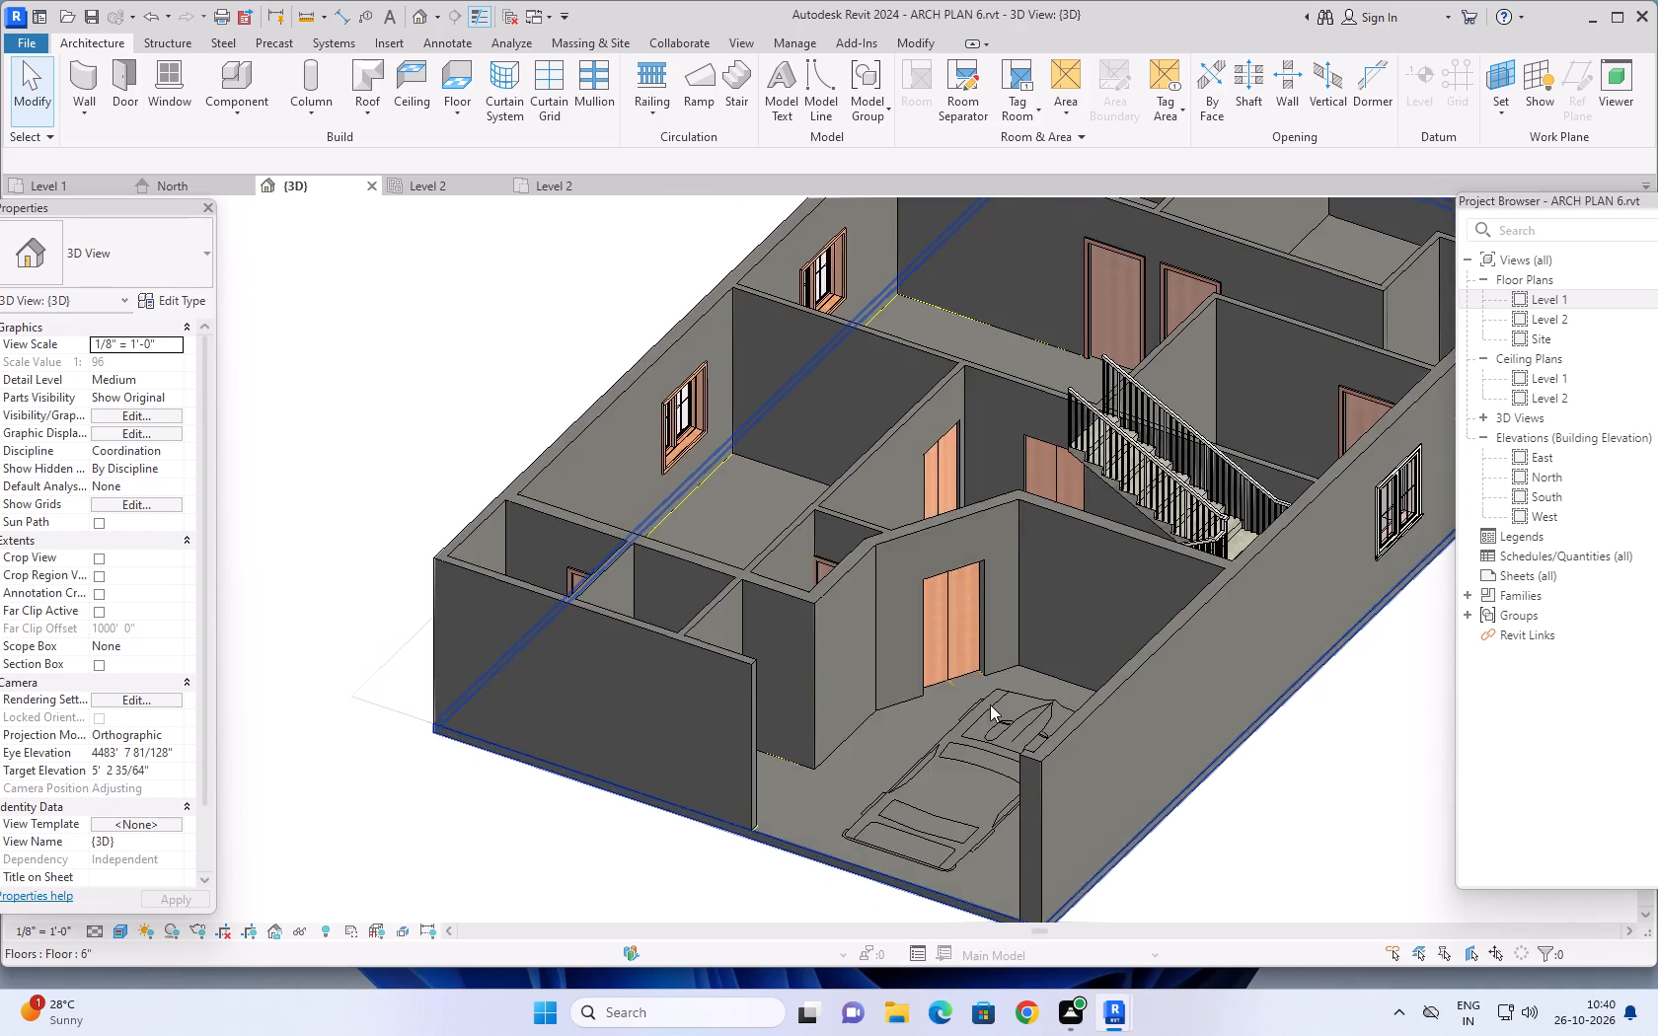
scroll(990, 704, "down", 4)
middle_click_drag(1242, 699, 1047, 629)
middle_click_drag(1058, 646, 1086, 704, "shift")
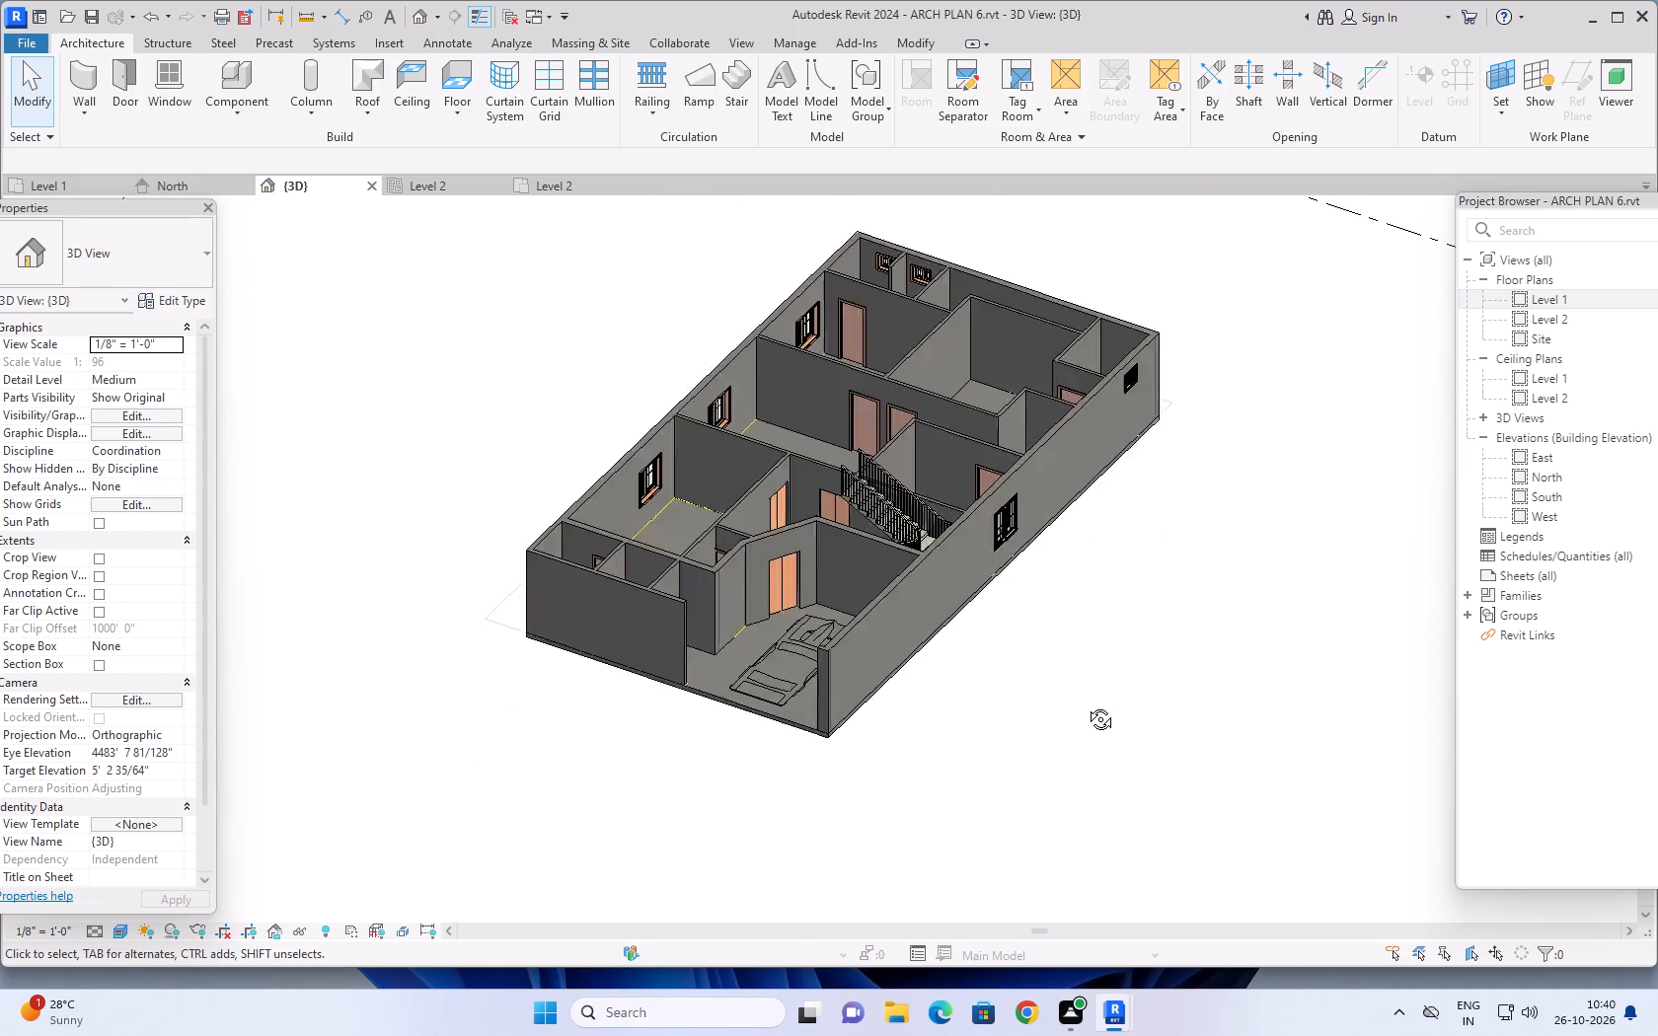
middle_click_drag(1086, 704, 1161, 818, "shift")
middle_click_drag(1164, 516, 1204, 632)
middle_click_drag(1199, 535, 1181, 569, "shift")
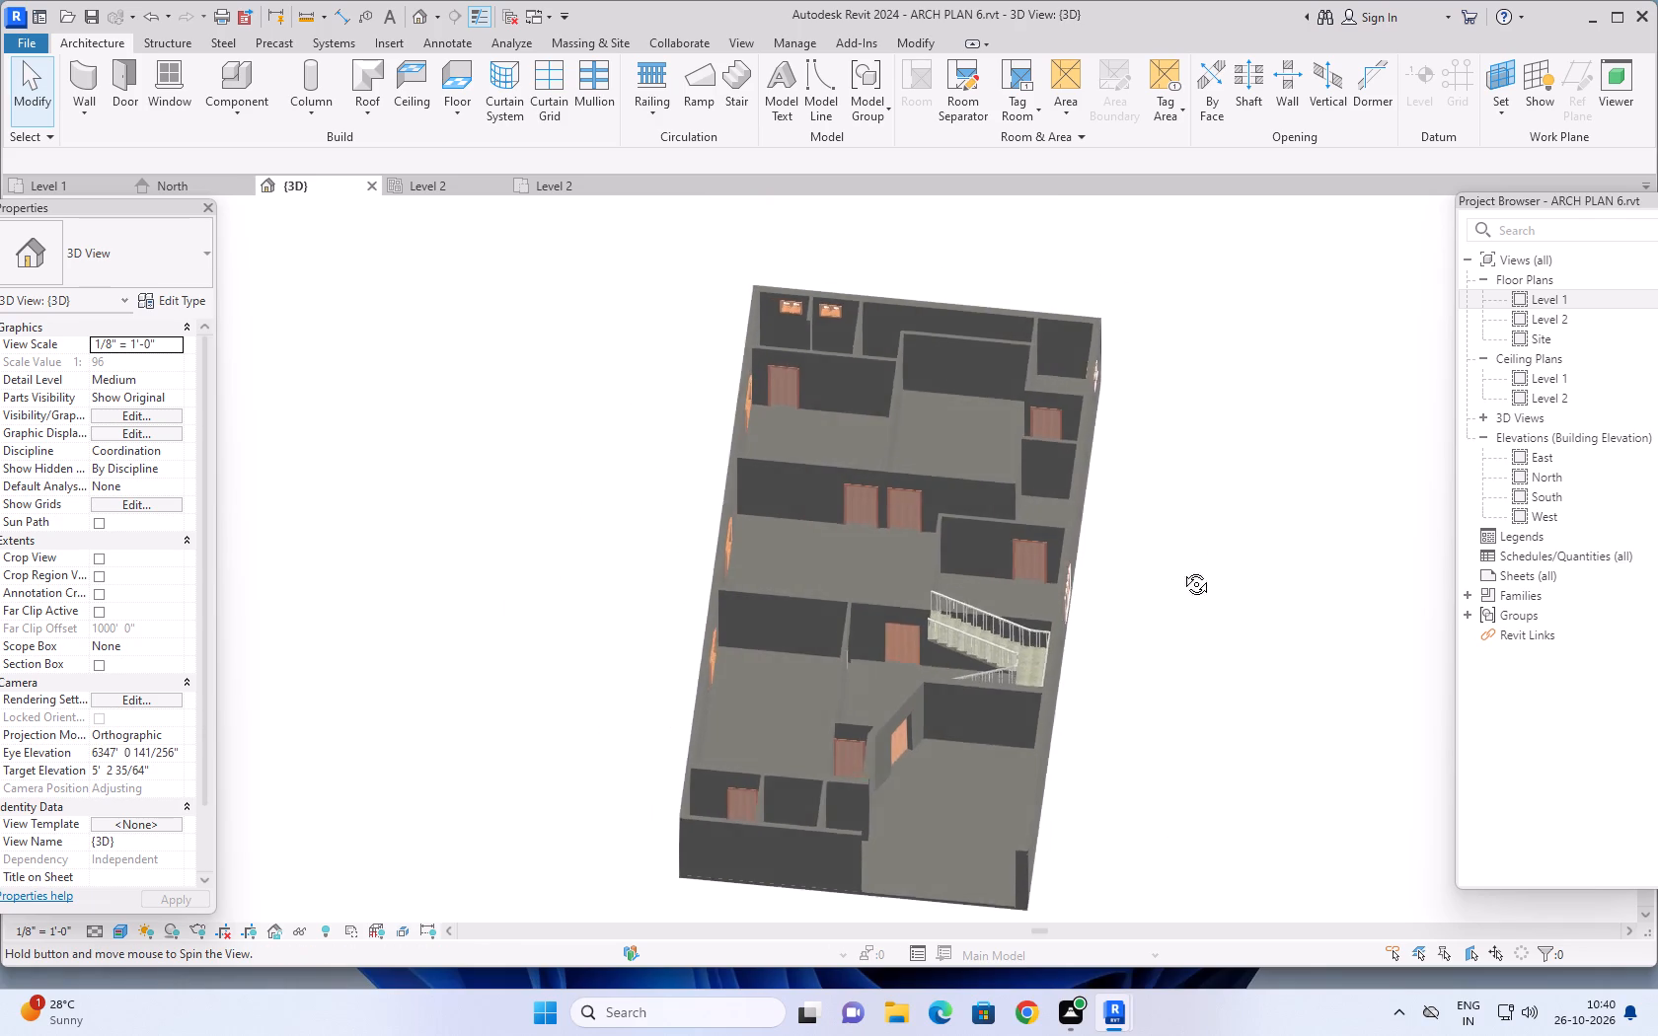
middle_click_drag(1181, 569, 1223, 750, "shift")
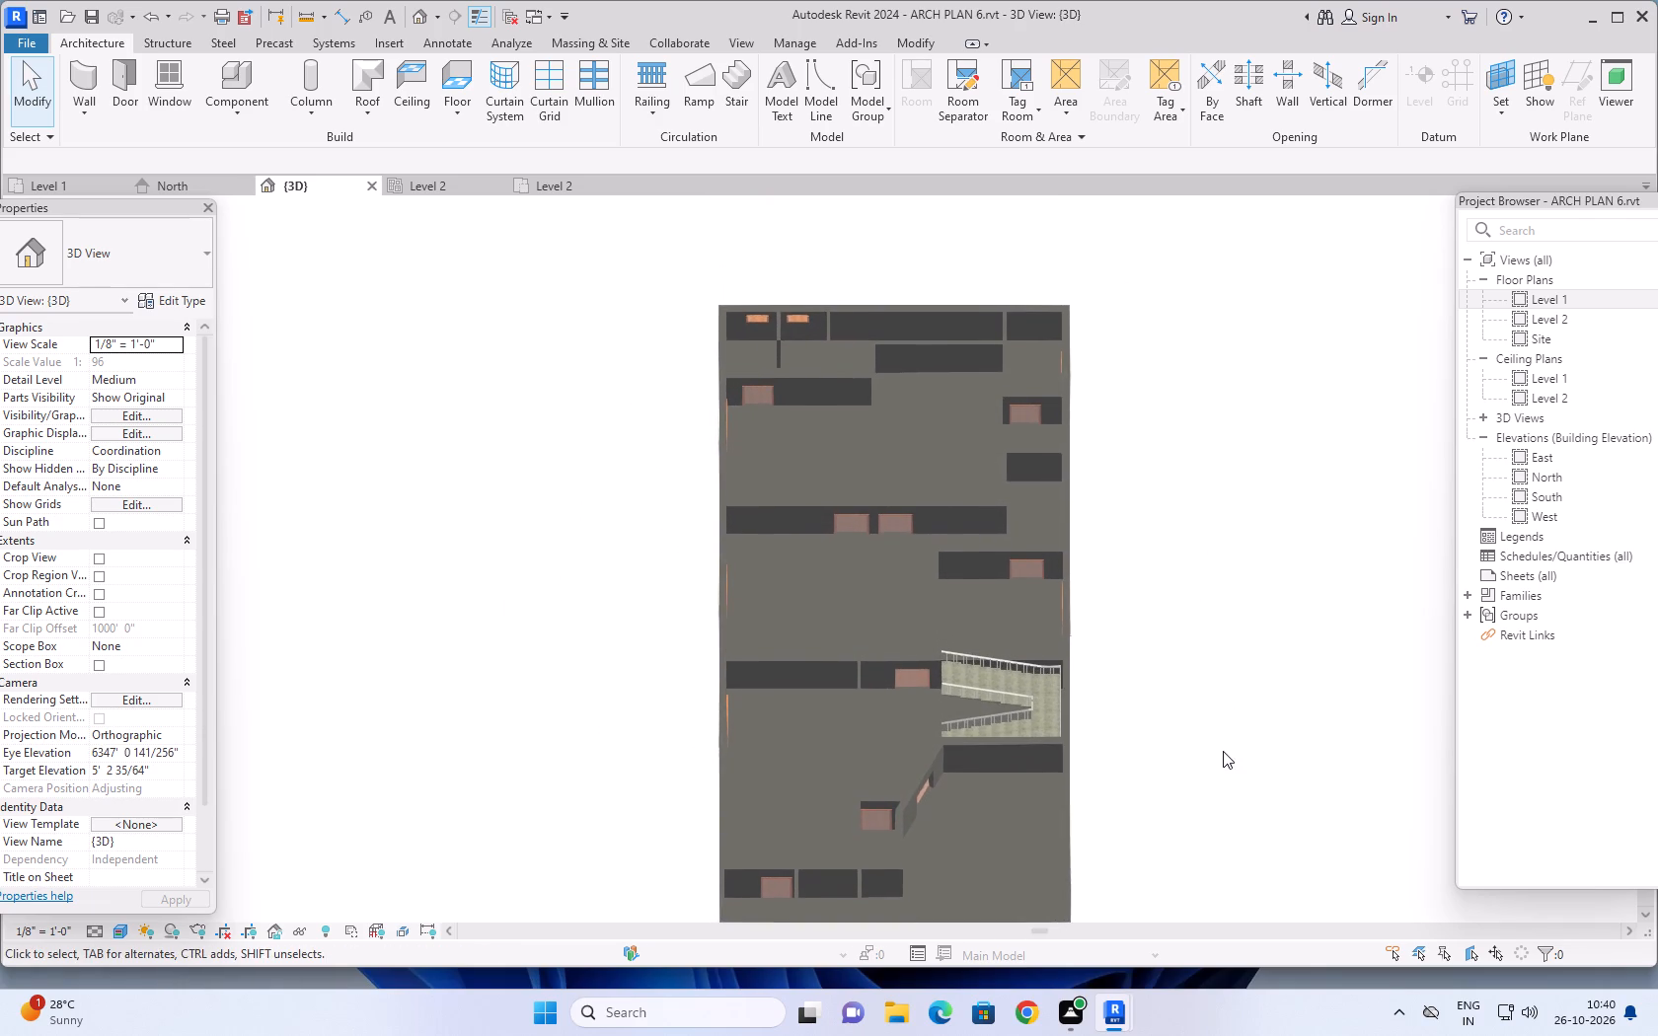
middle_click_drag(1203, 747, 1196, 642)
scroll(1197, 650, "down", 2)
middle_click_drag(1200, 616, 1227, 667)
middle_click_drag(1219, 664, 1243, 661)
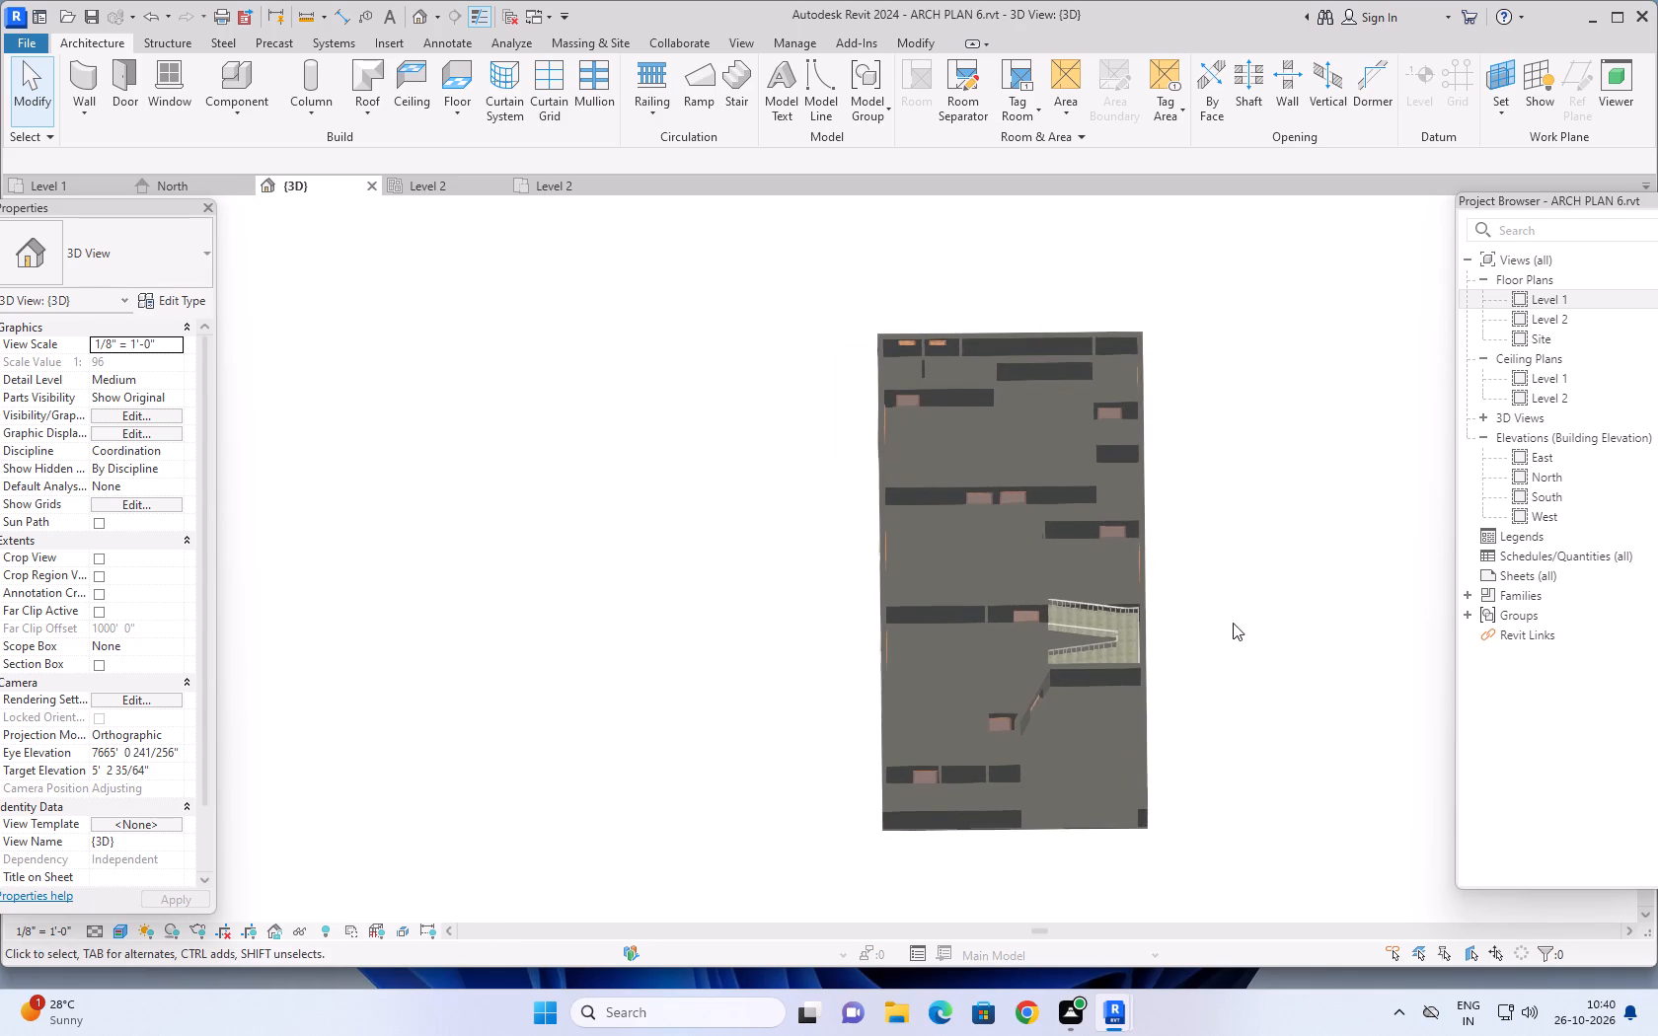
In the Level 1 plan, split the 4.5" wall between TV LOUNGE and KITCHEN at both edges of the DWG opening, 4'-2" and 7'-3" from its south end.
middle_click_drag(1228, 615, 1180, 627)
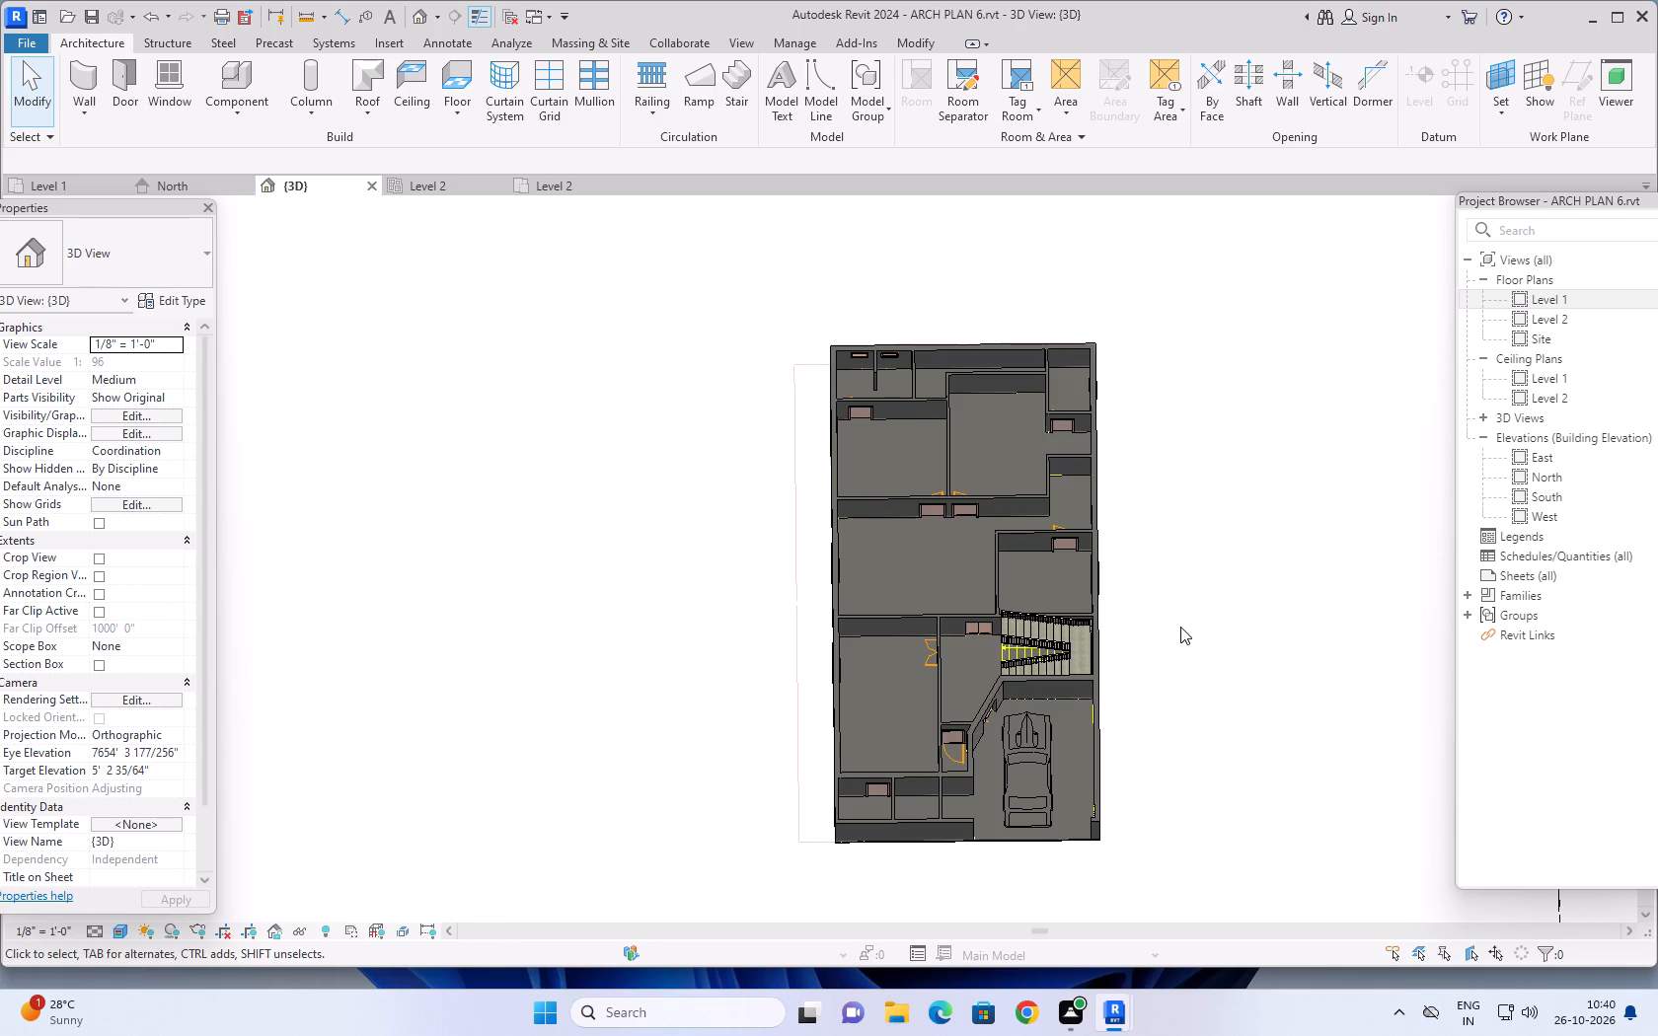
scroll(1014, 606, "up", 5)
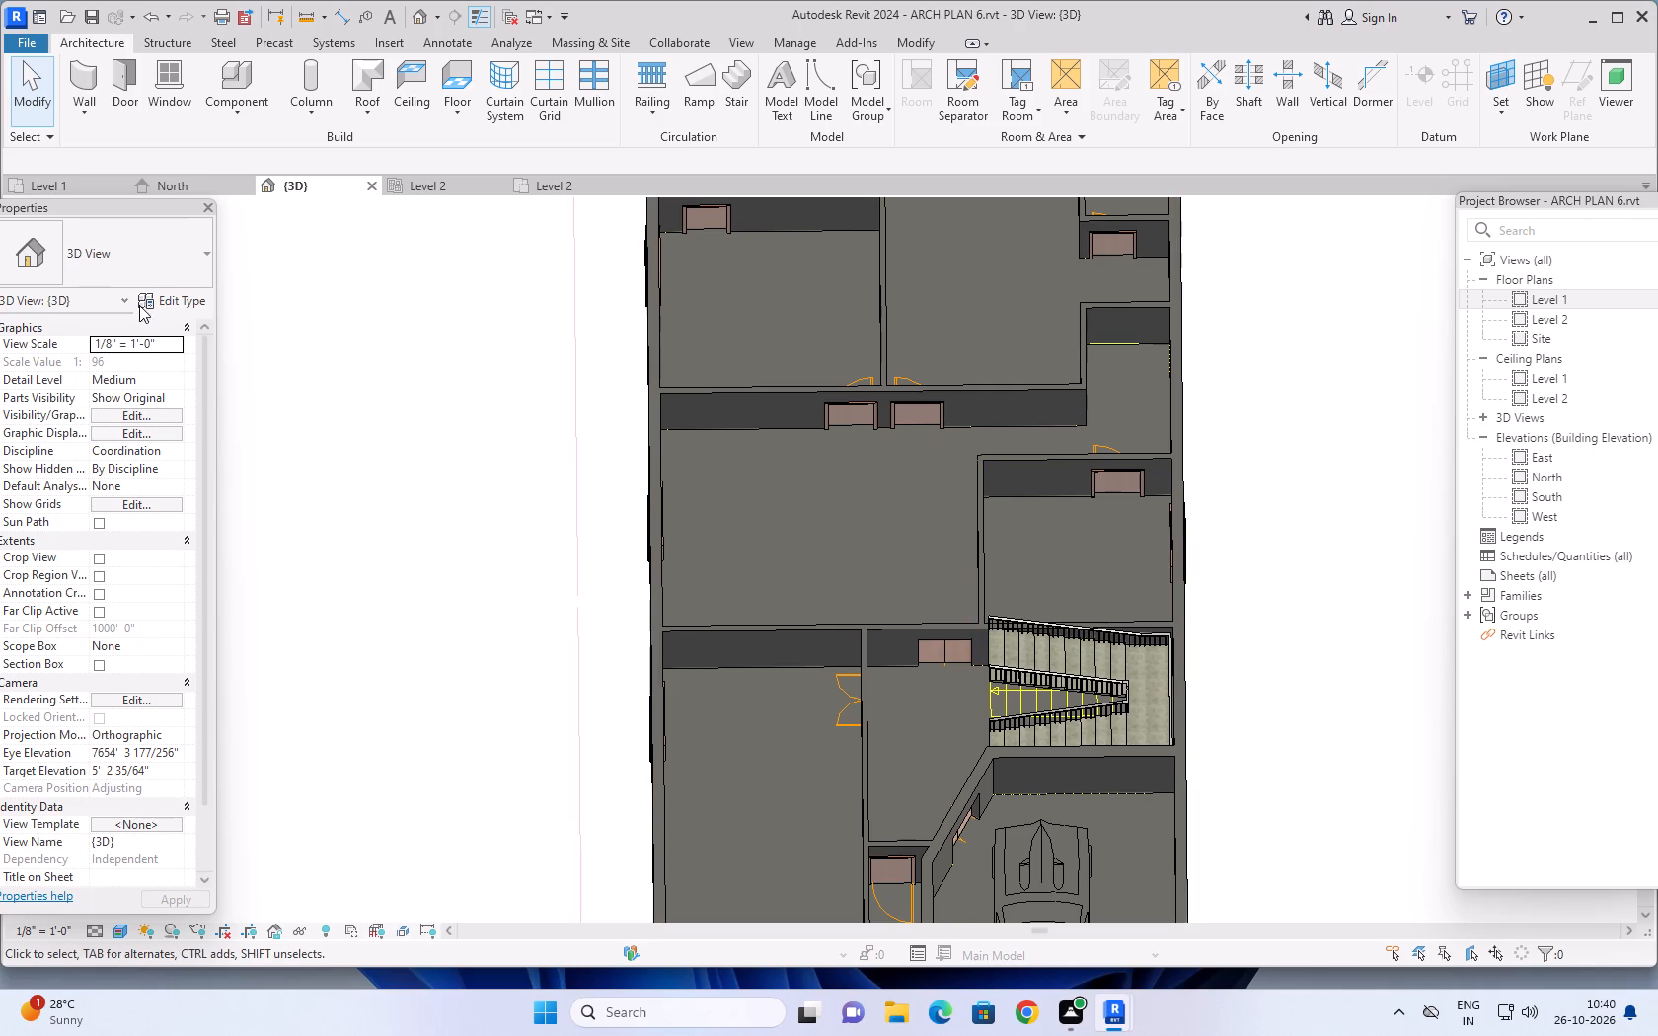
left_click(48, 181)
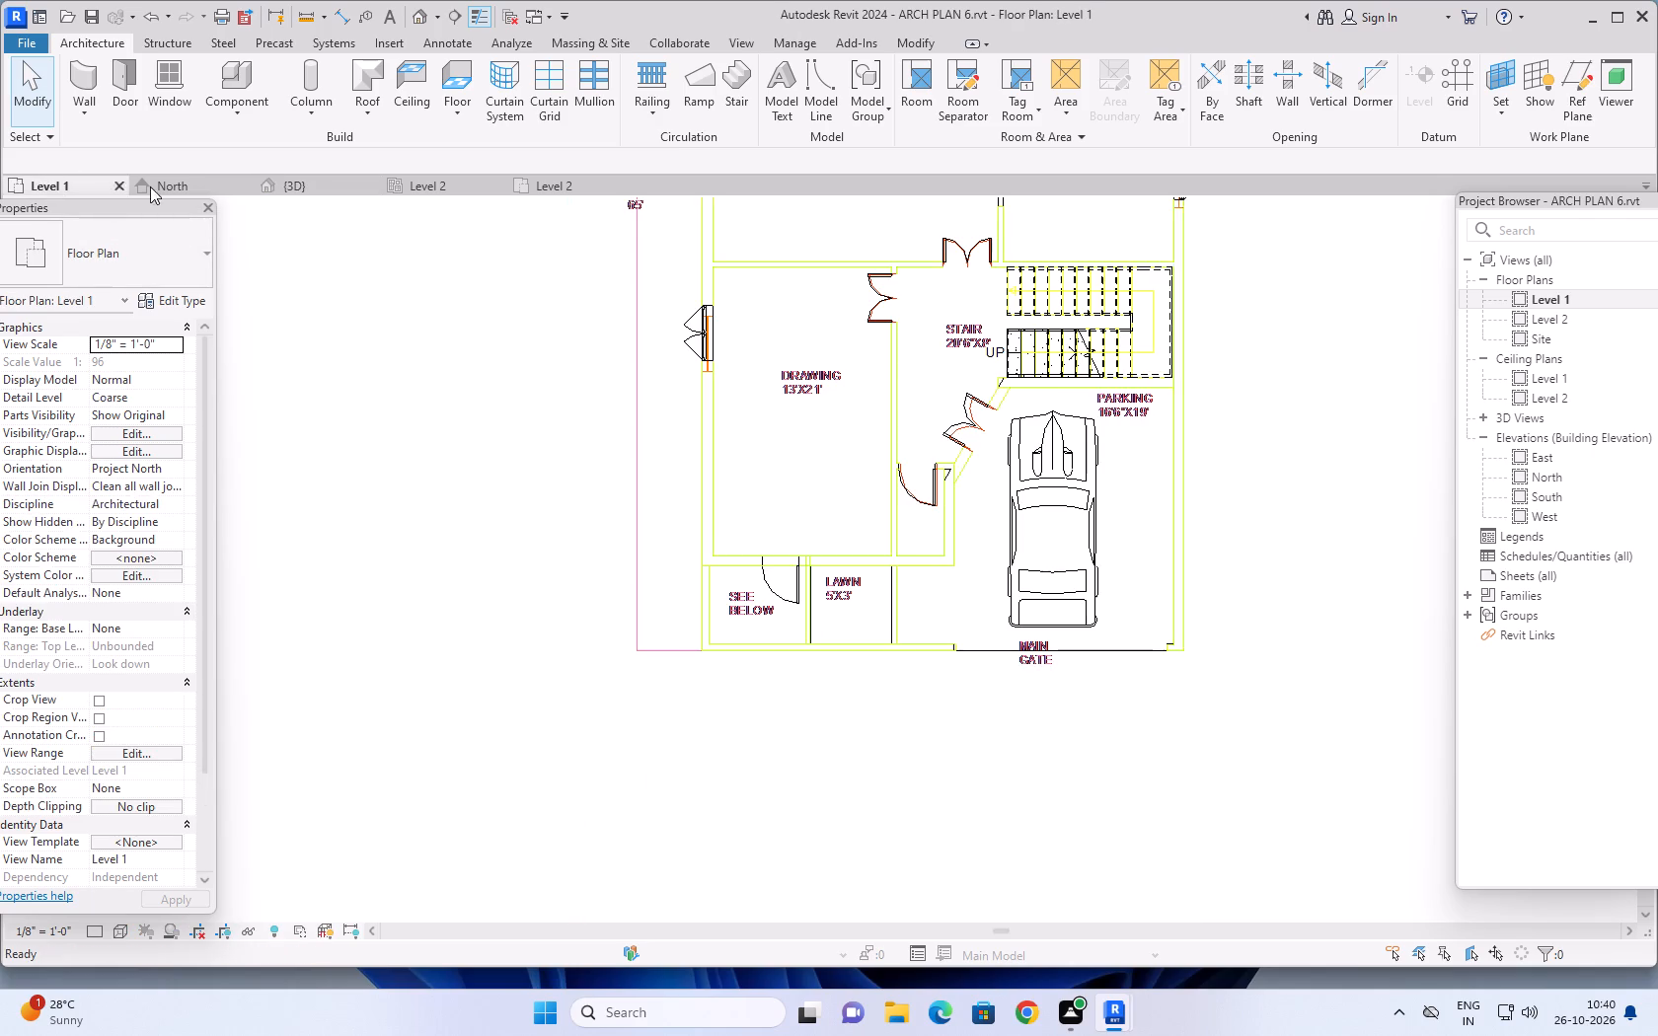
scroll(967, 344, "down", 2)
middle_click_drag(1203, 315, 1162, 535)
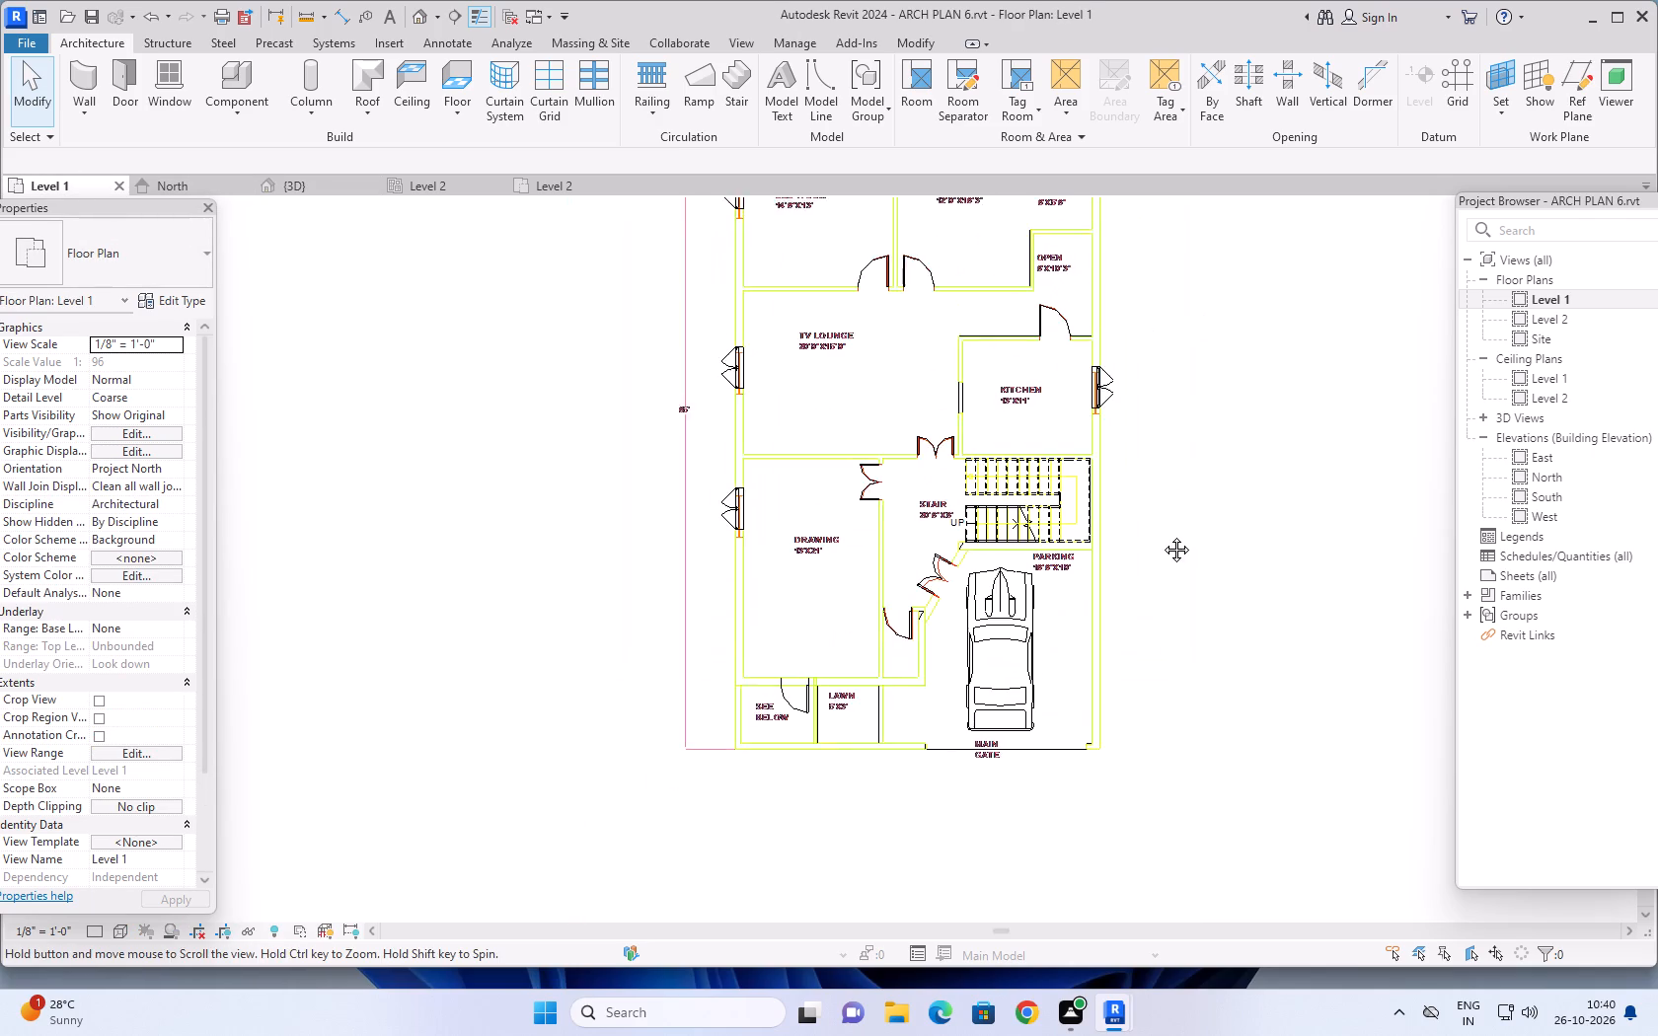
middle_click_drag(1162, 535, 1155, 548)
scroll(961, 489, "up", 5)
left_click(933, 481)
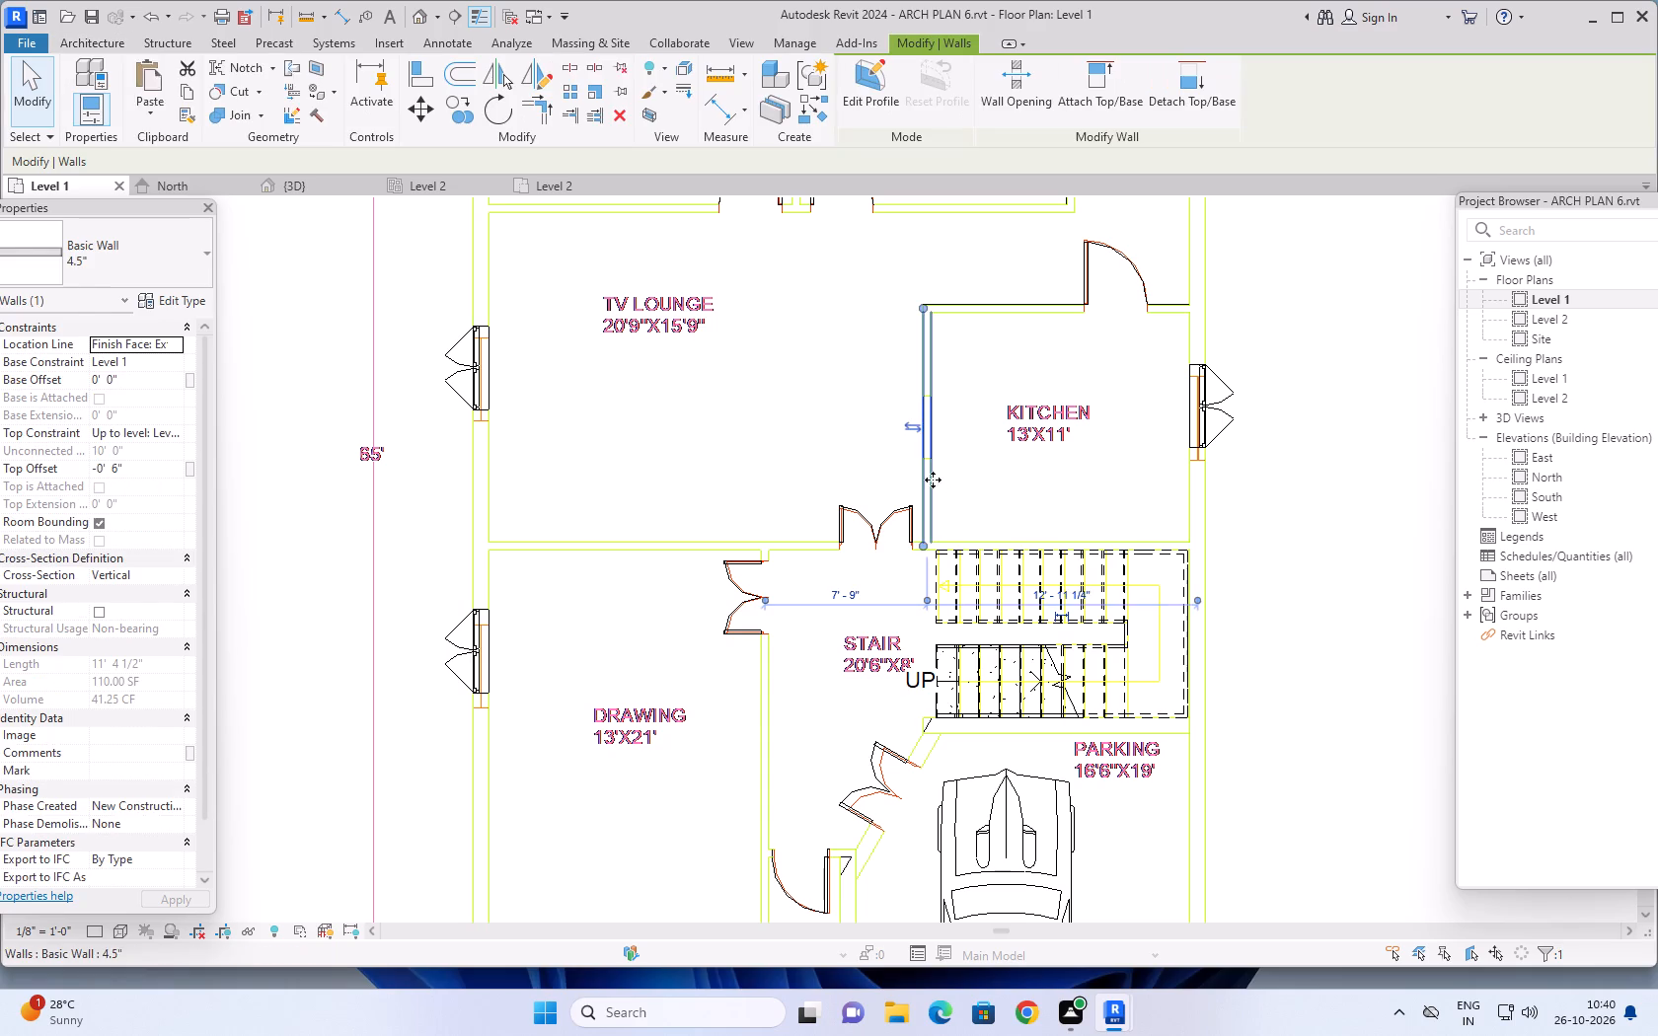
scroll(959, 401, "up", 4)
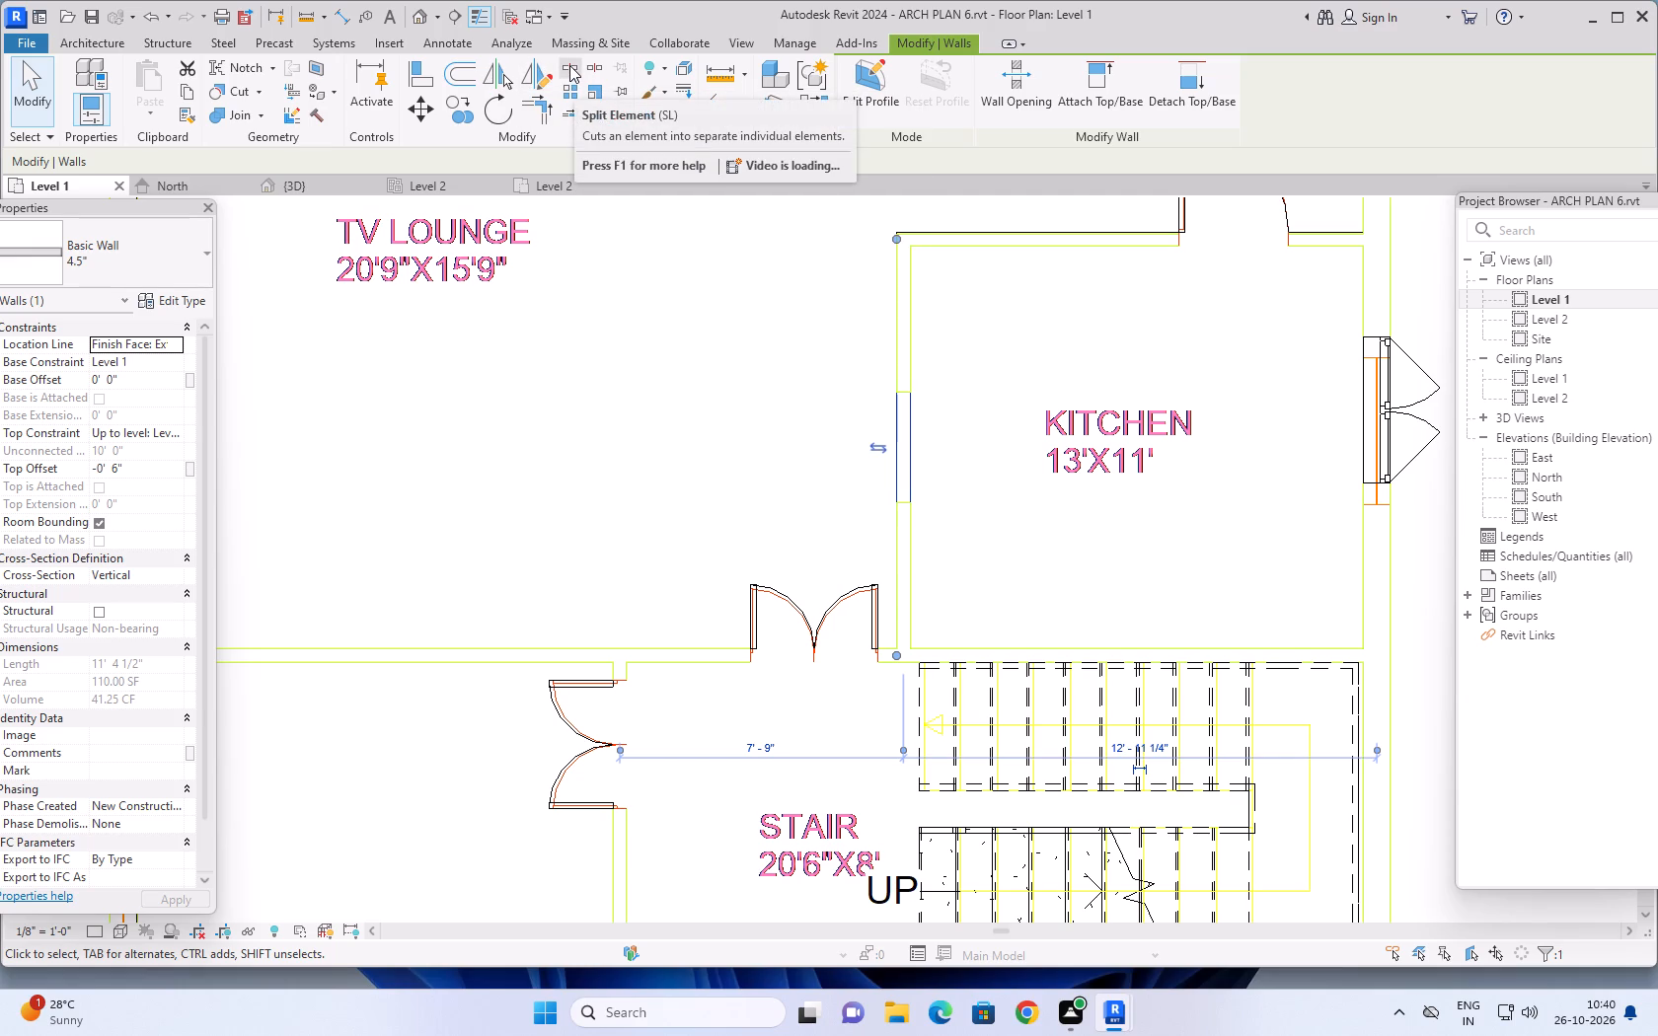
left_click(569, 65)
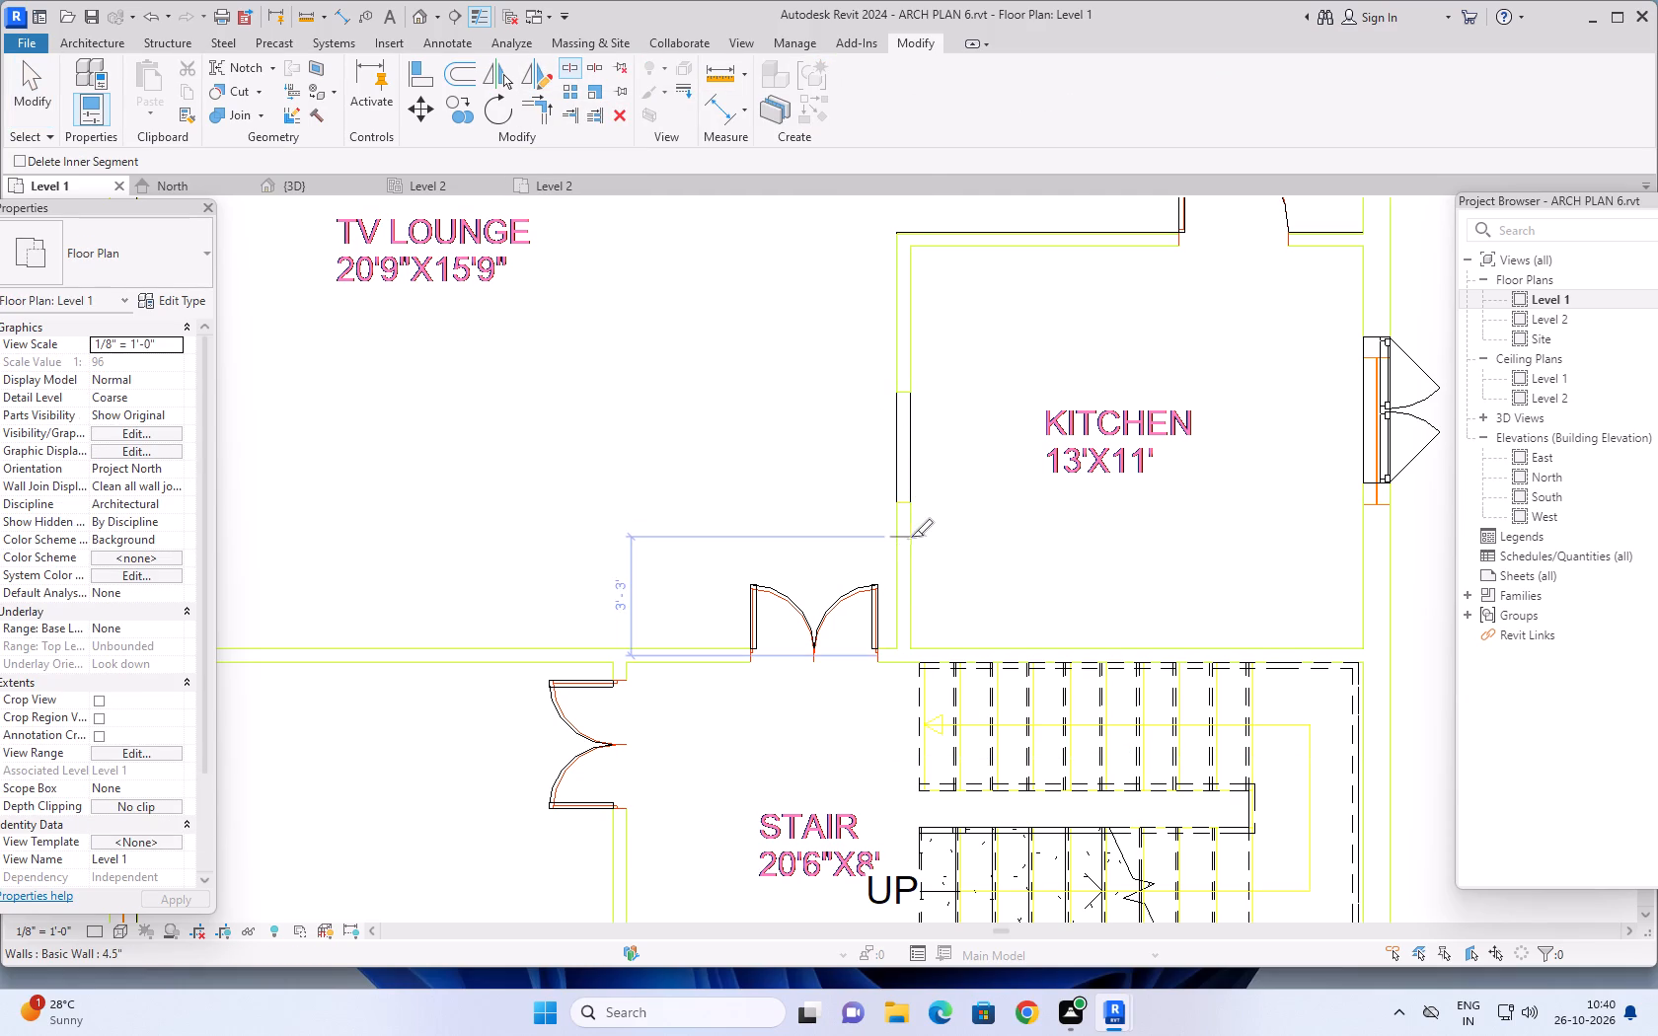
left_click(903, 503)
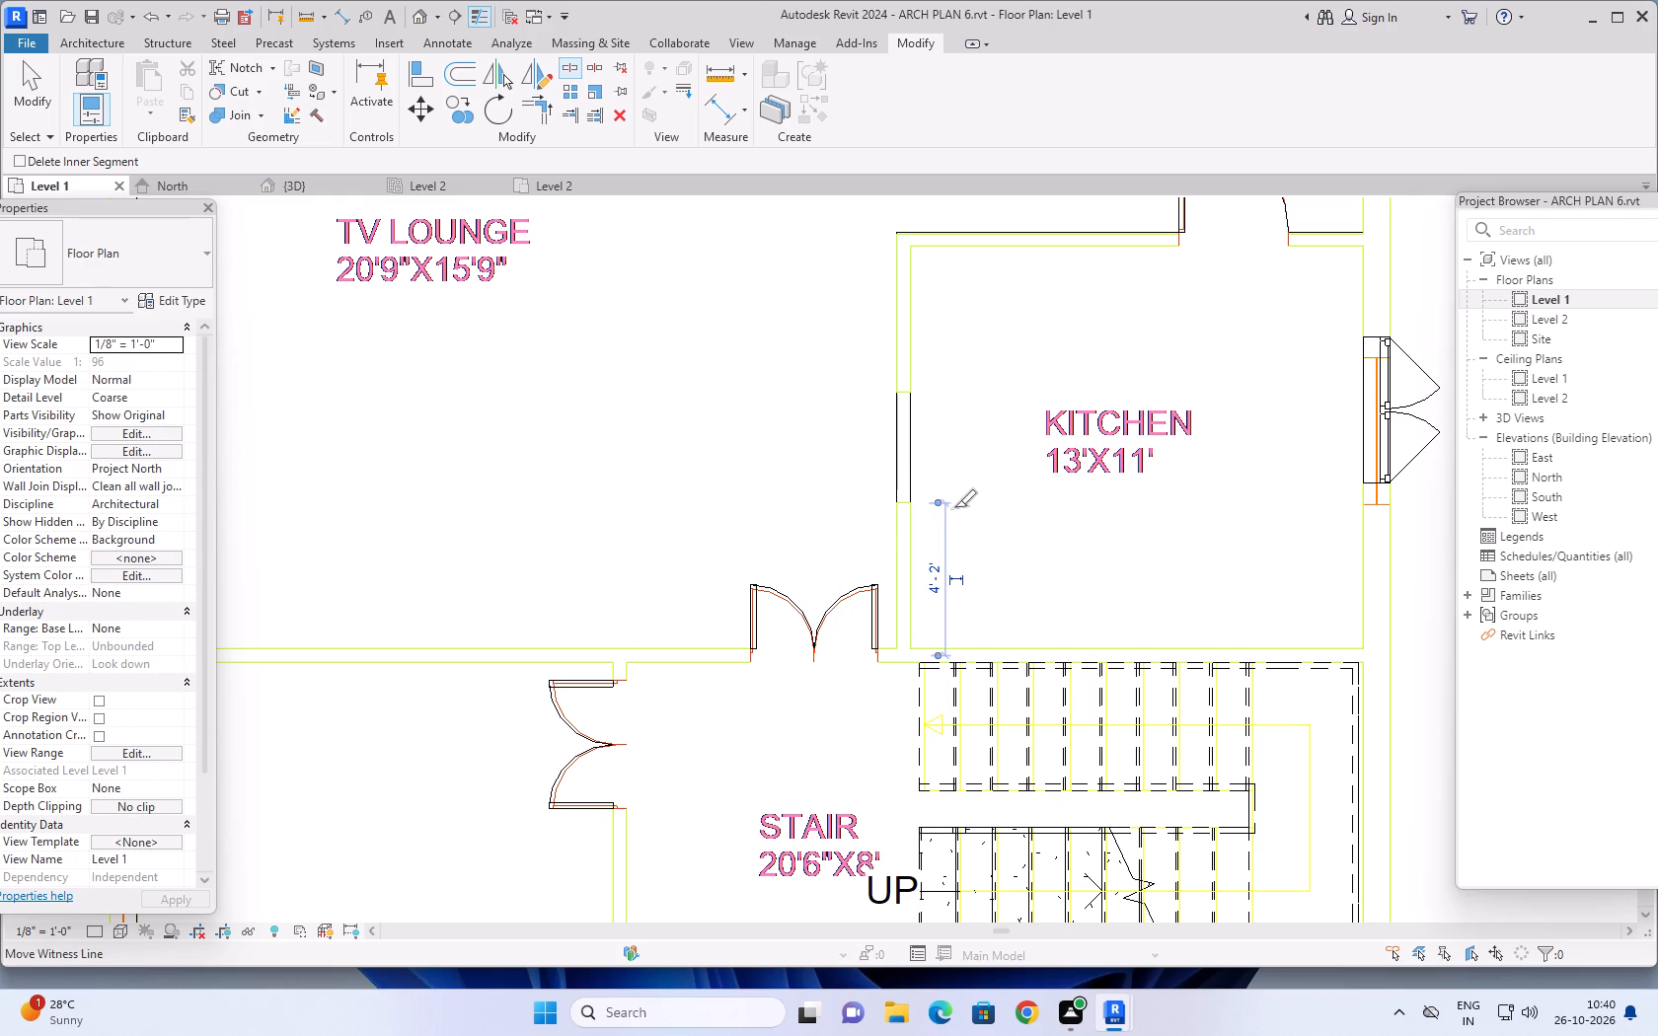
left_click(911, 391)
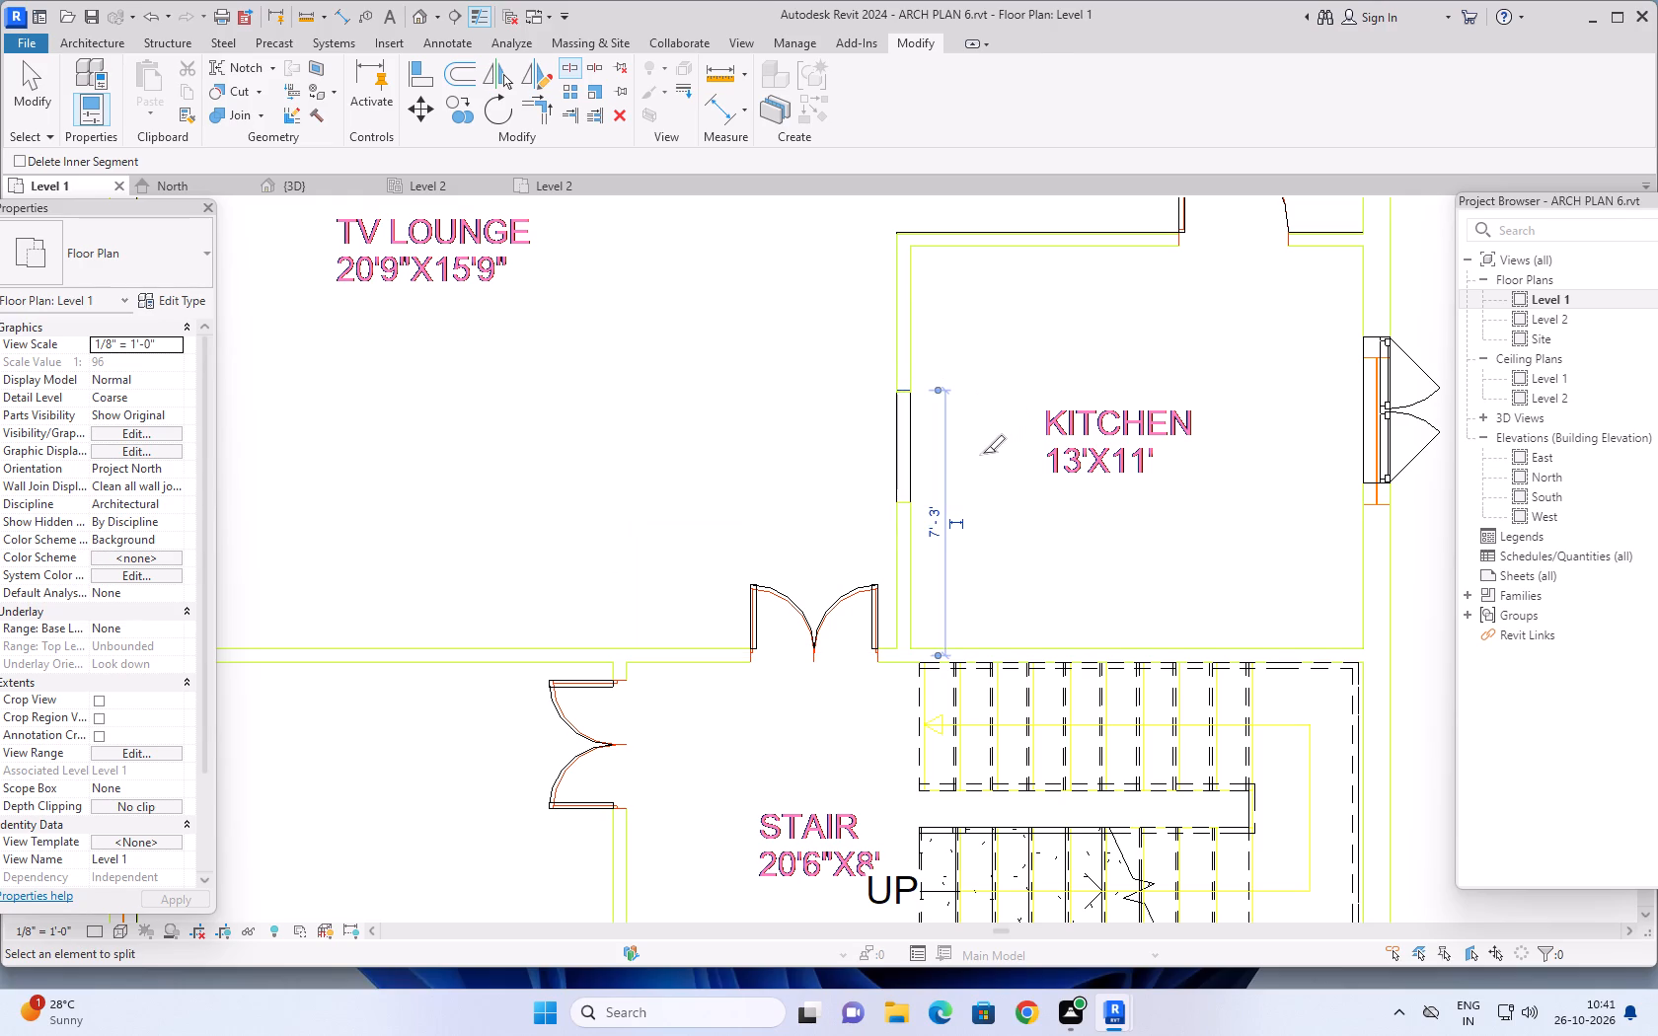
key("Escape")
key("Escape")
Adjust the north end of the wall segment south of the TV LOUNGE–KITCHEN opening toward the DWG's opening edge.
left_click(907, 539)
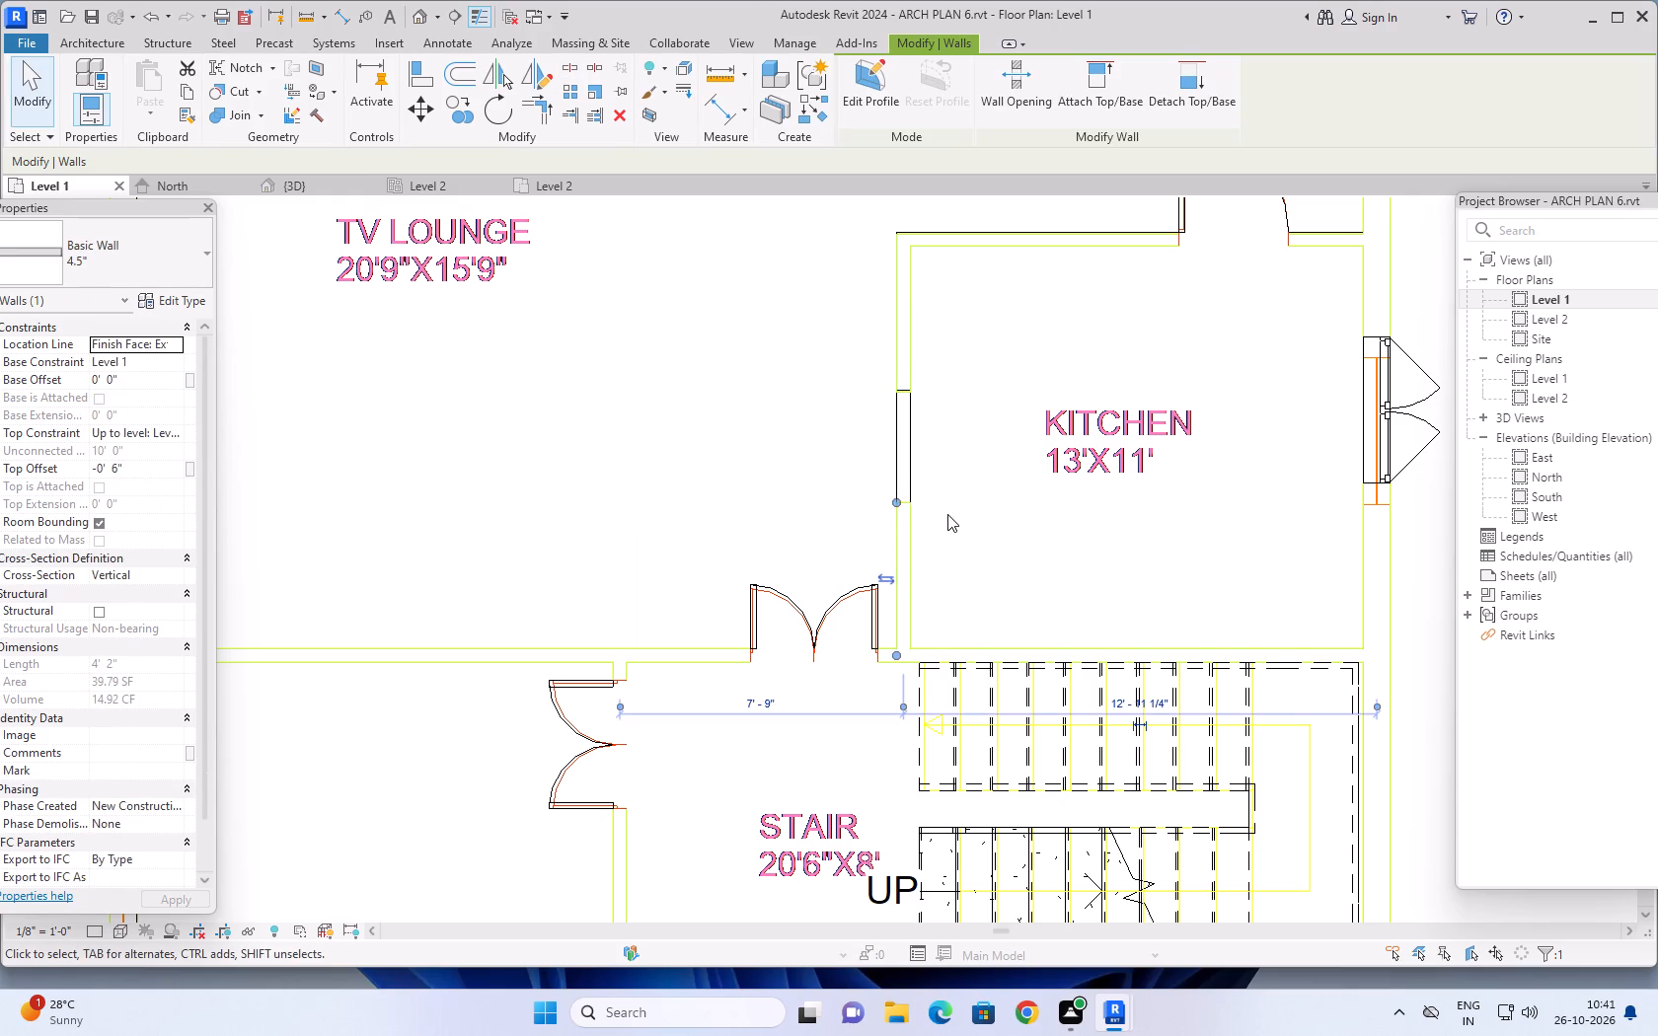
scroll(944, 496, "up", 9)
scroll(849, 517, "up", 9)
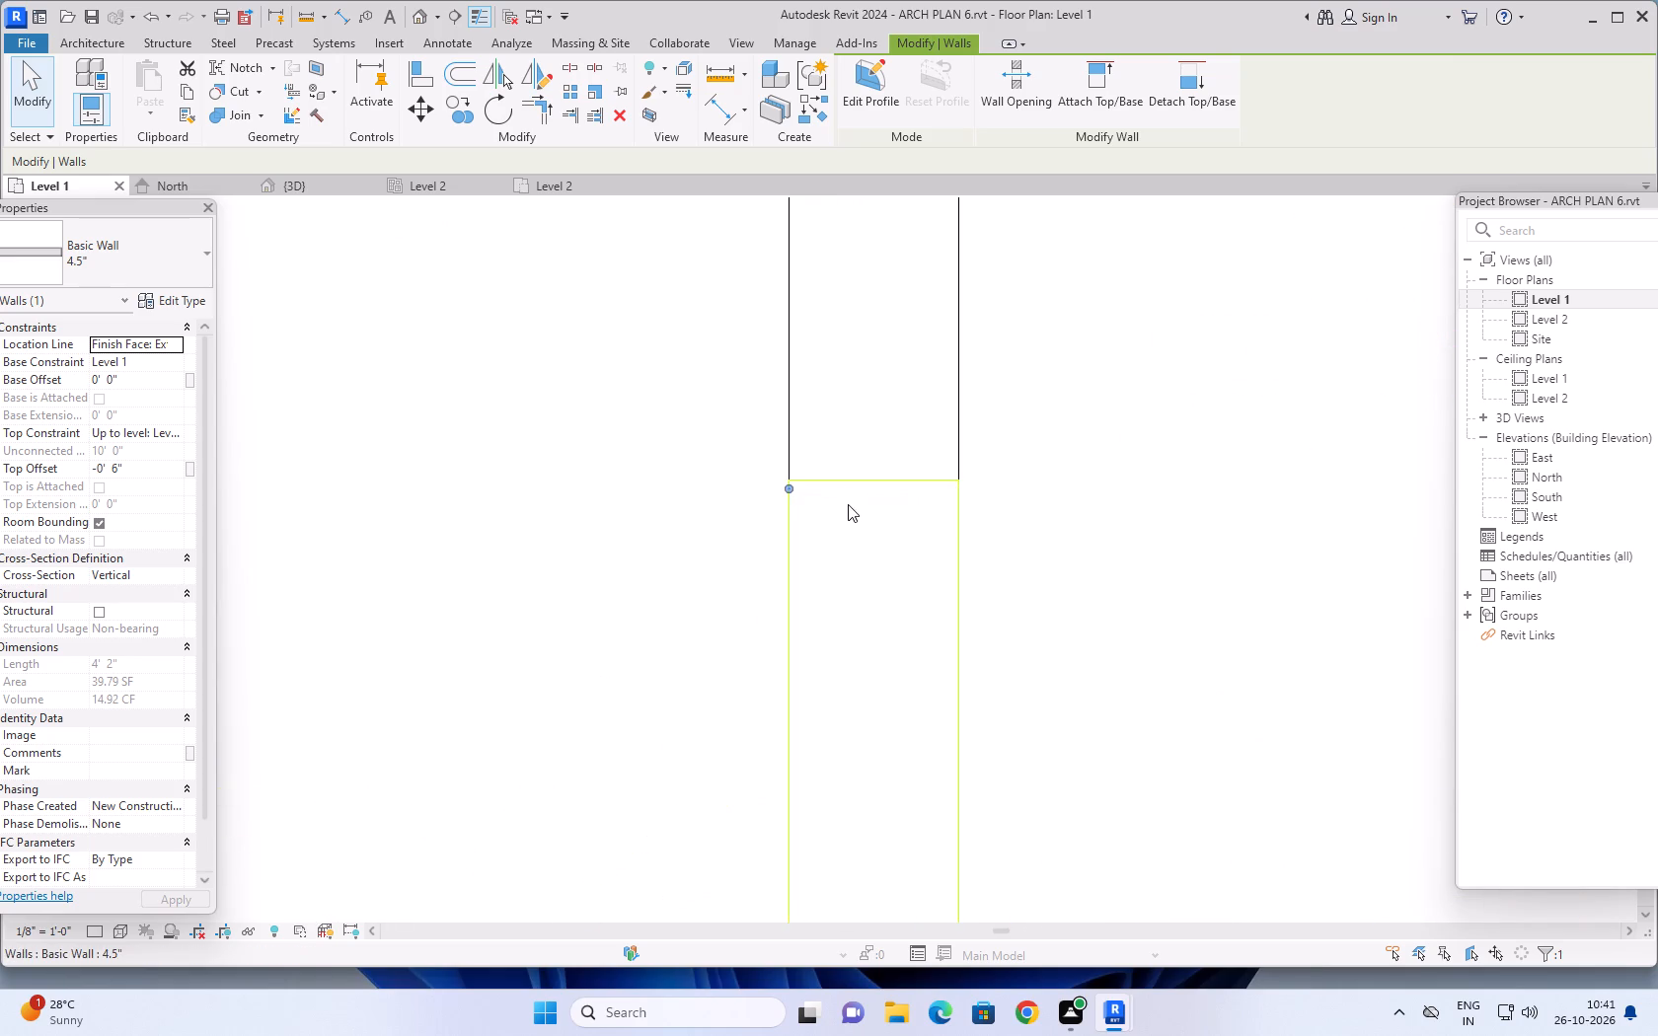
scroll(815, 508, "up", 5)
left_click_drag(763, 473, 763, 464)
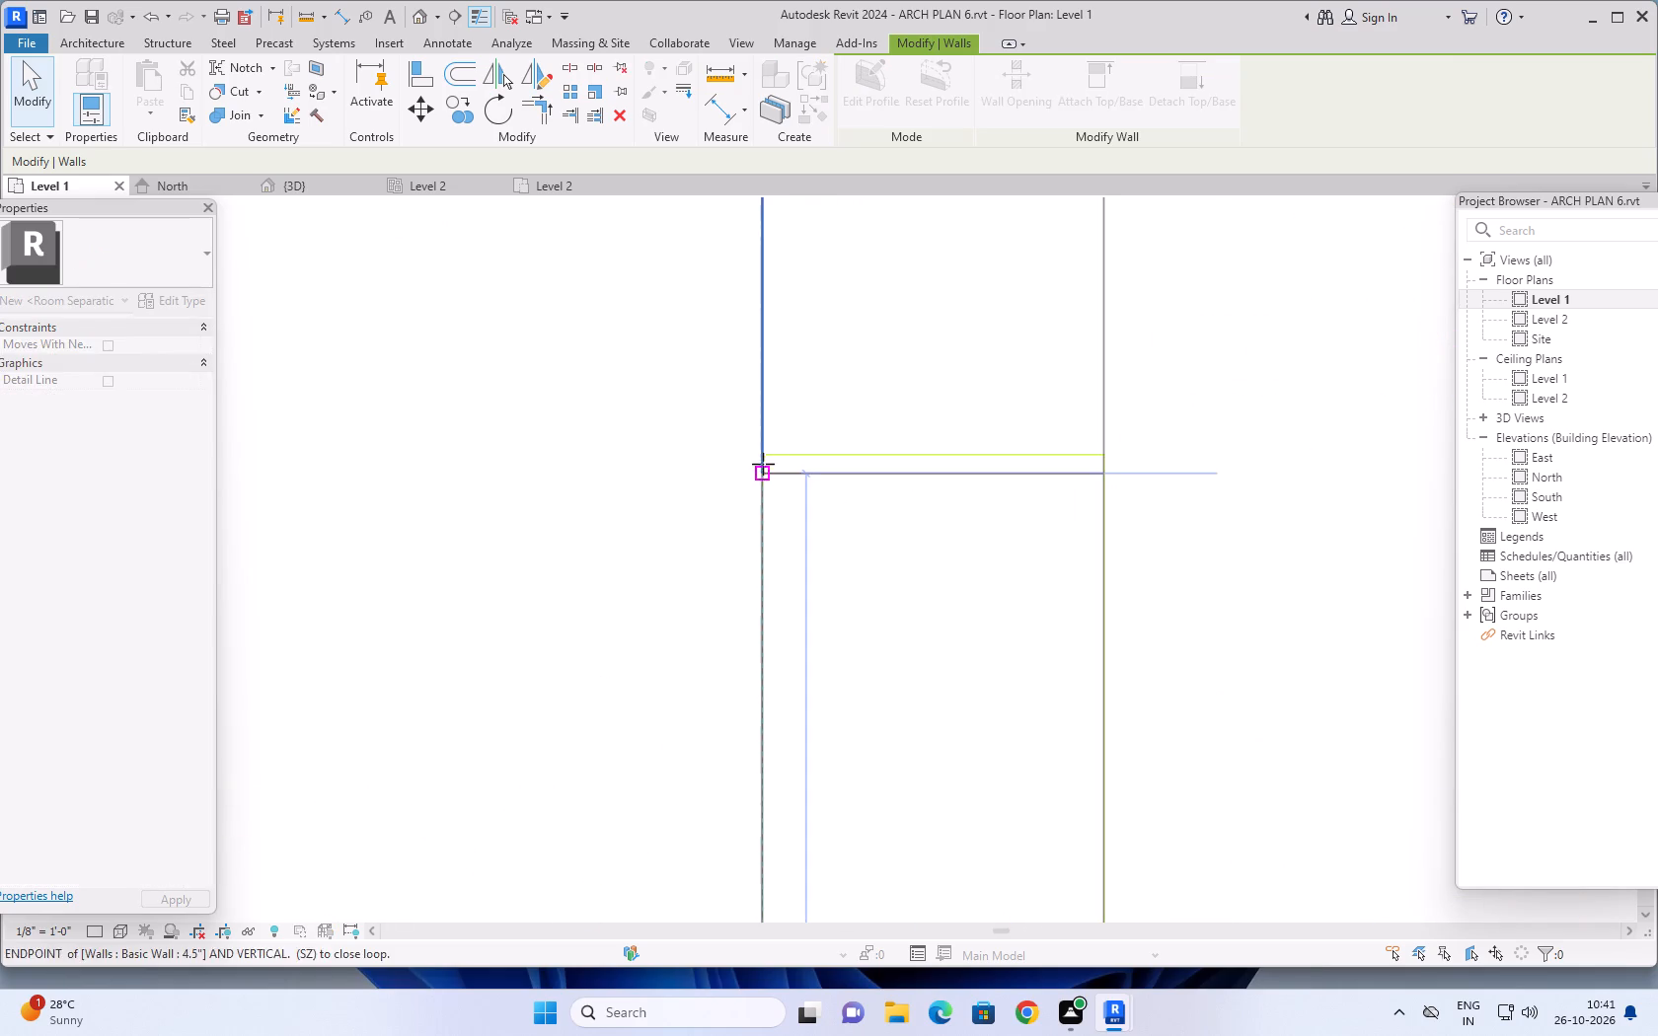
left_click_drag(763, 464, 763, 459)
scroll(1149, 443, "down", 11)
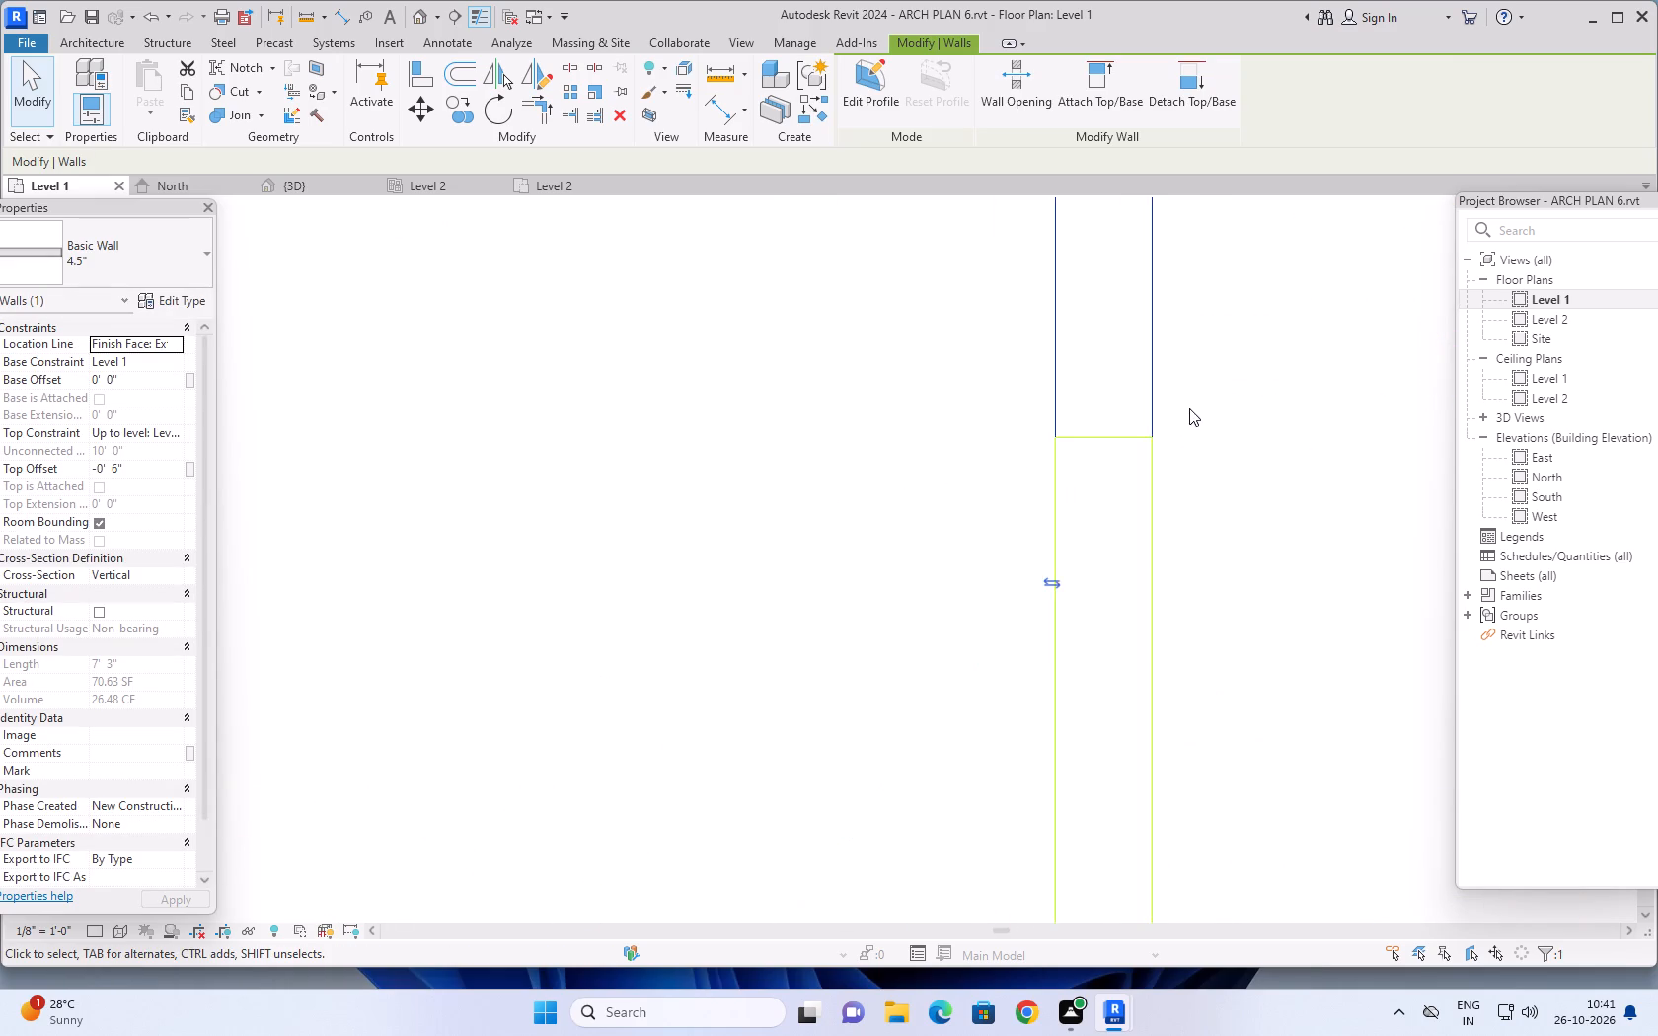
scroll(1189, 408, "down", 8)
middle_click_drag(1247, 299, 1040, 703)
scroll(962, 590, "up", 5)
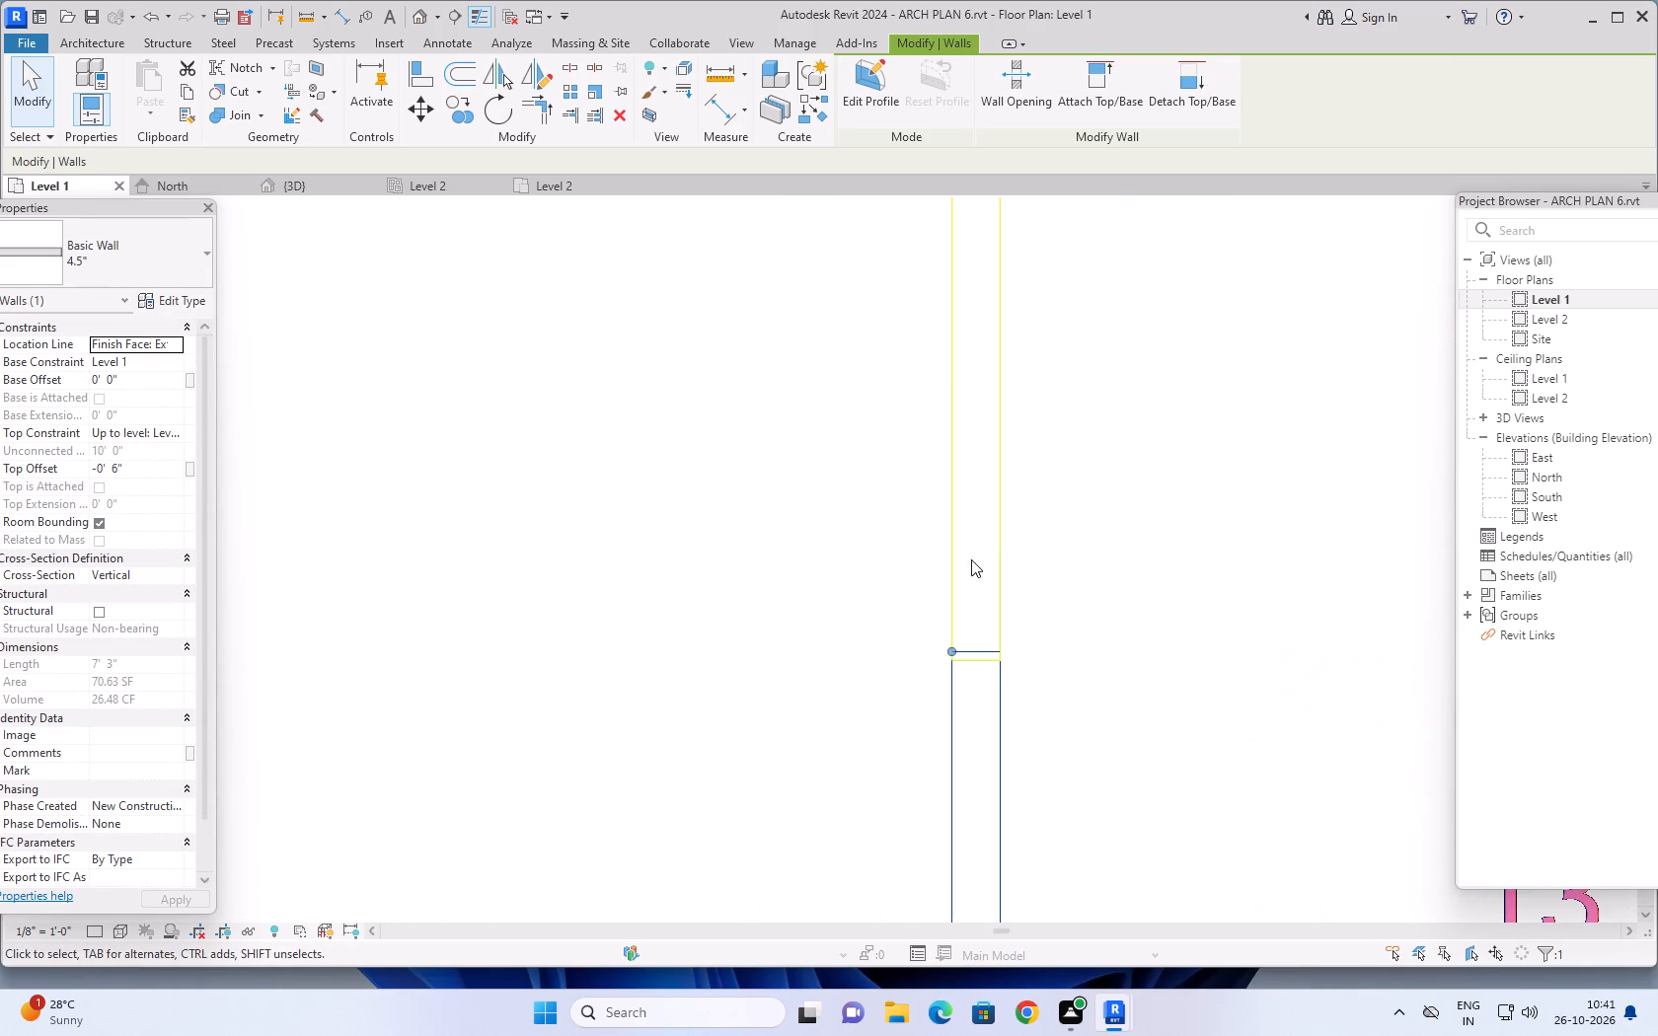
scroll(961, 681, "up", 5)
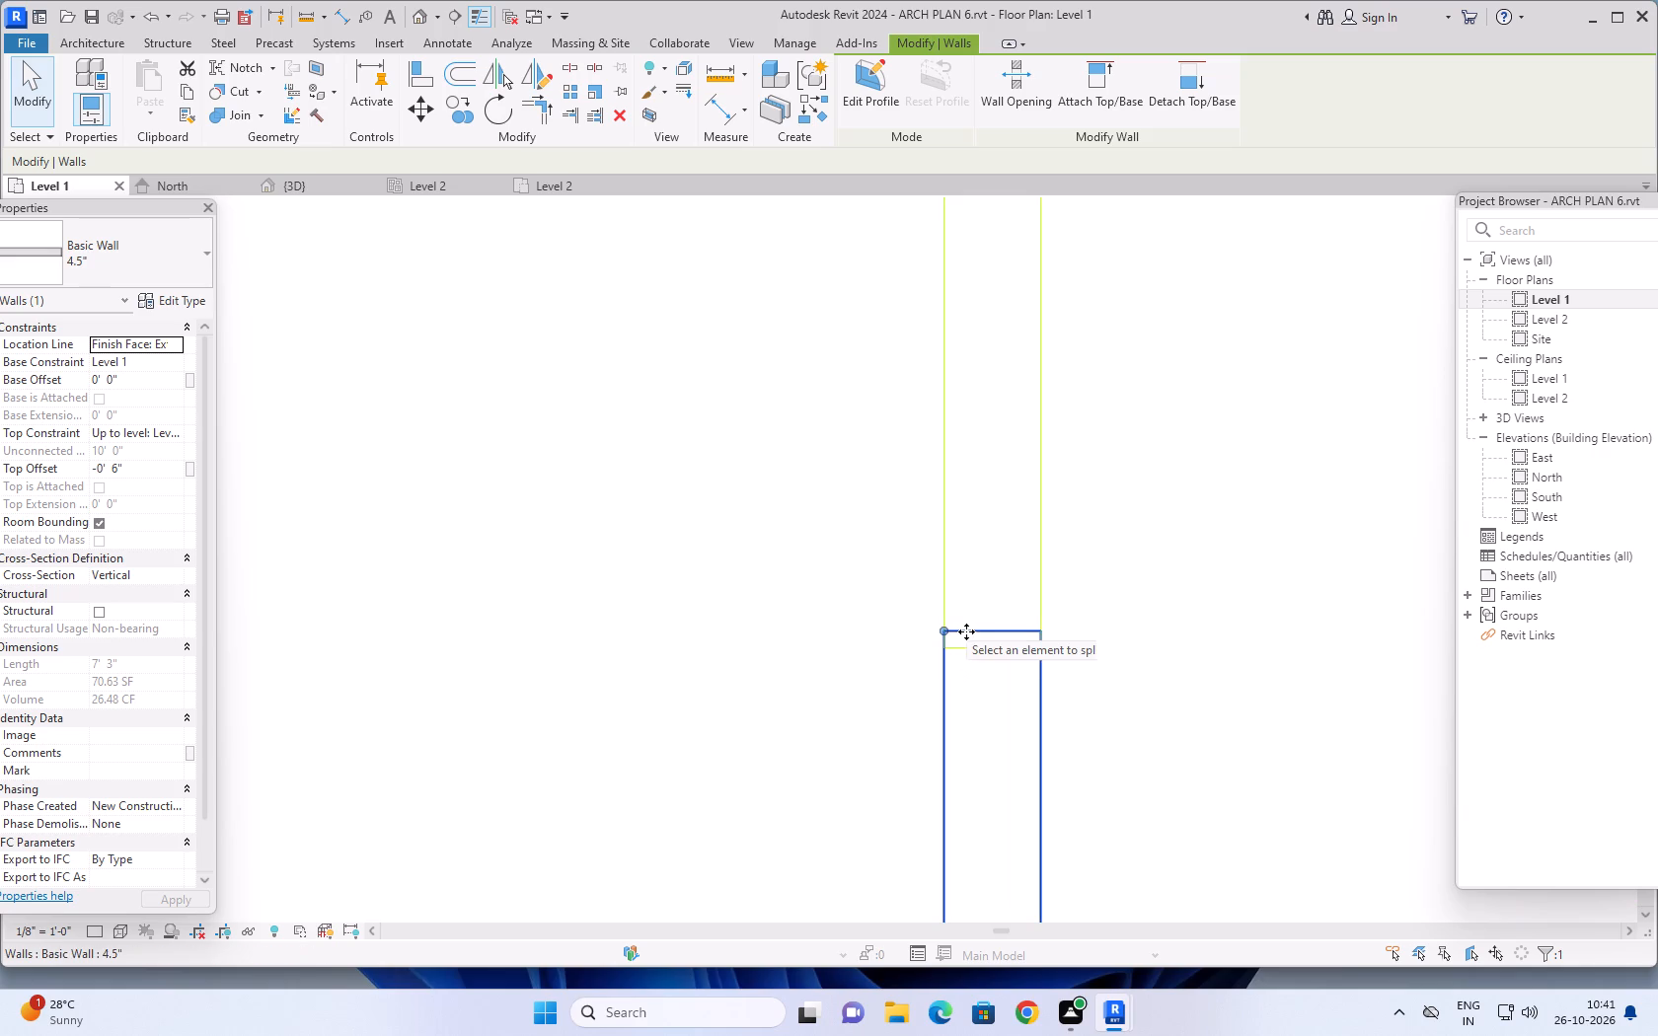
scroll(1079, 612, "down", 9)
scroll(1108, 610, "up", 1)
scroll(1117, 606, "down", 4)
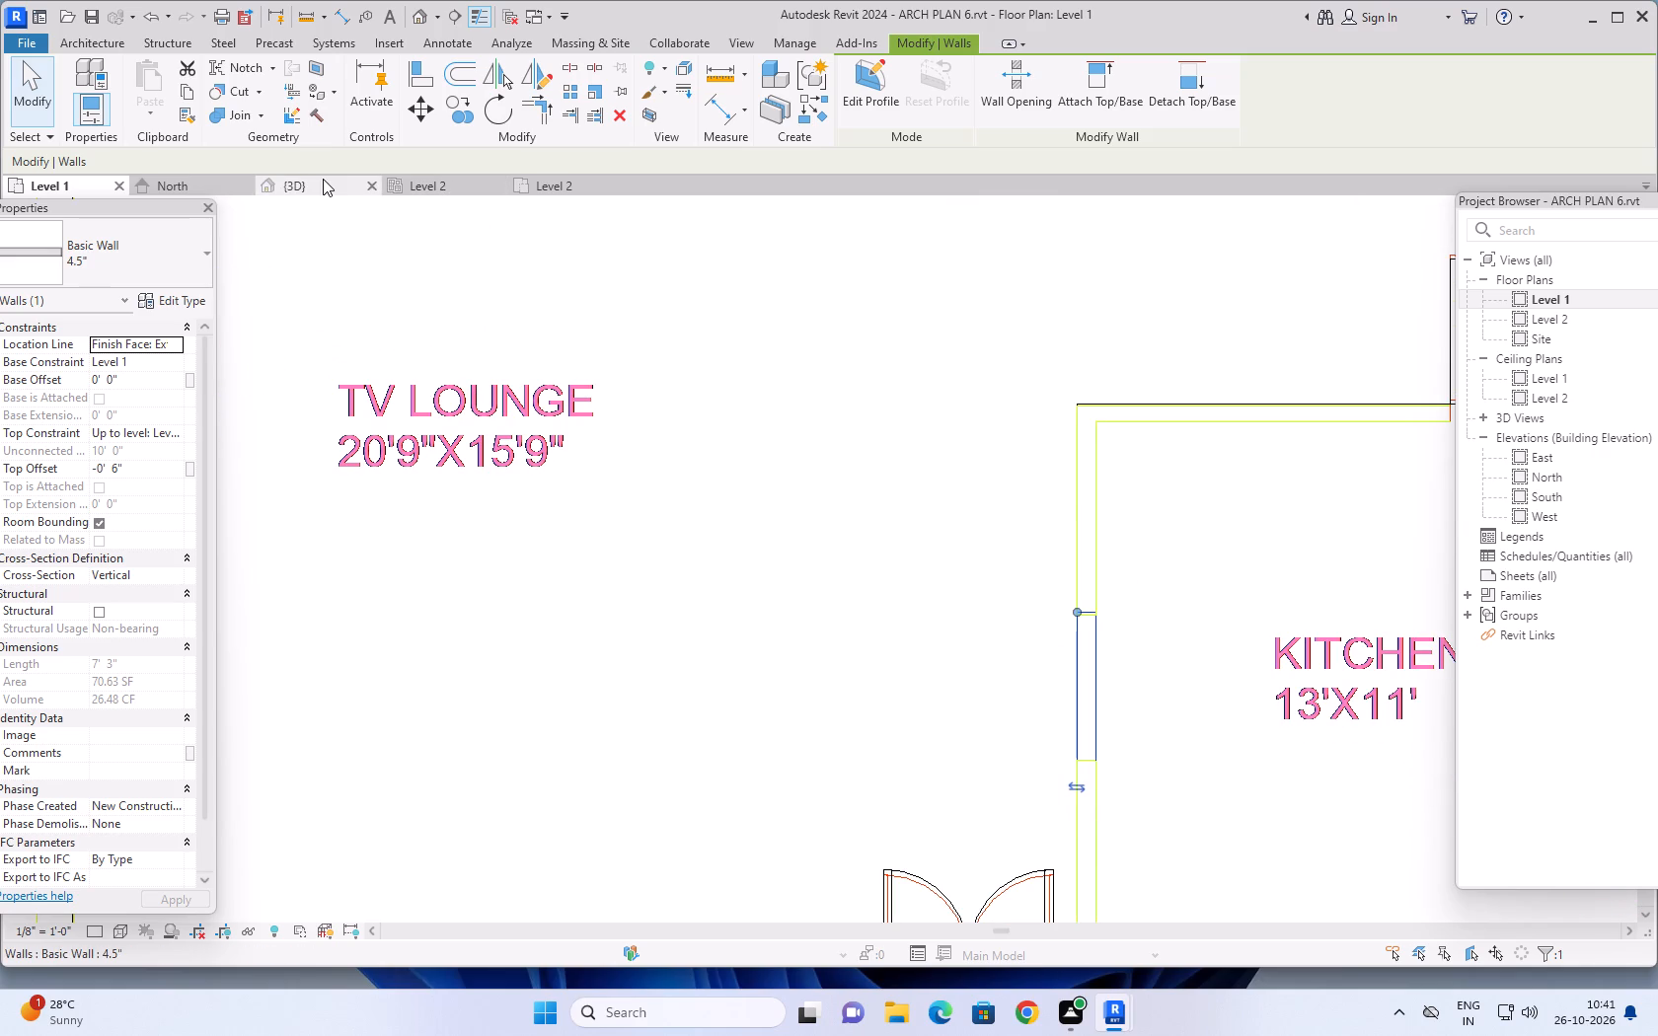
Close one of the two open Level 2 views.
left_click(493, 189)
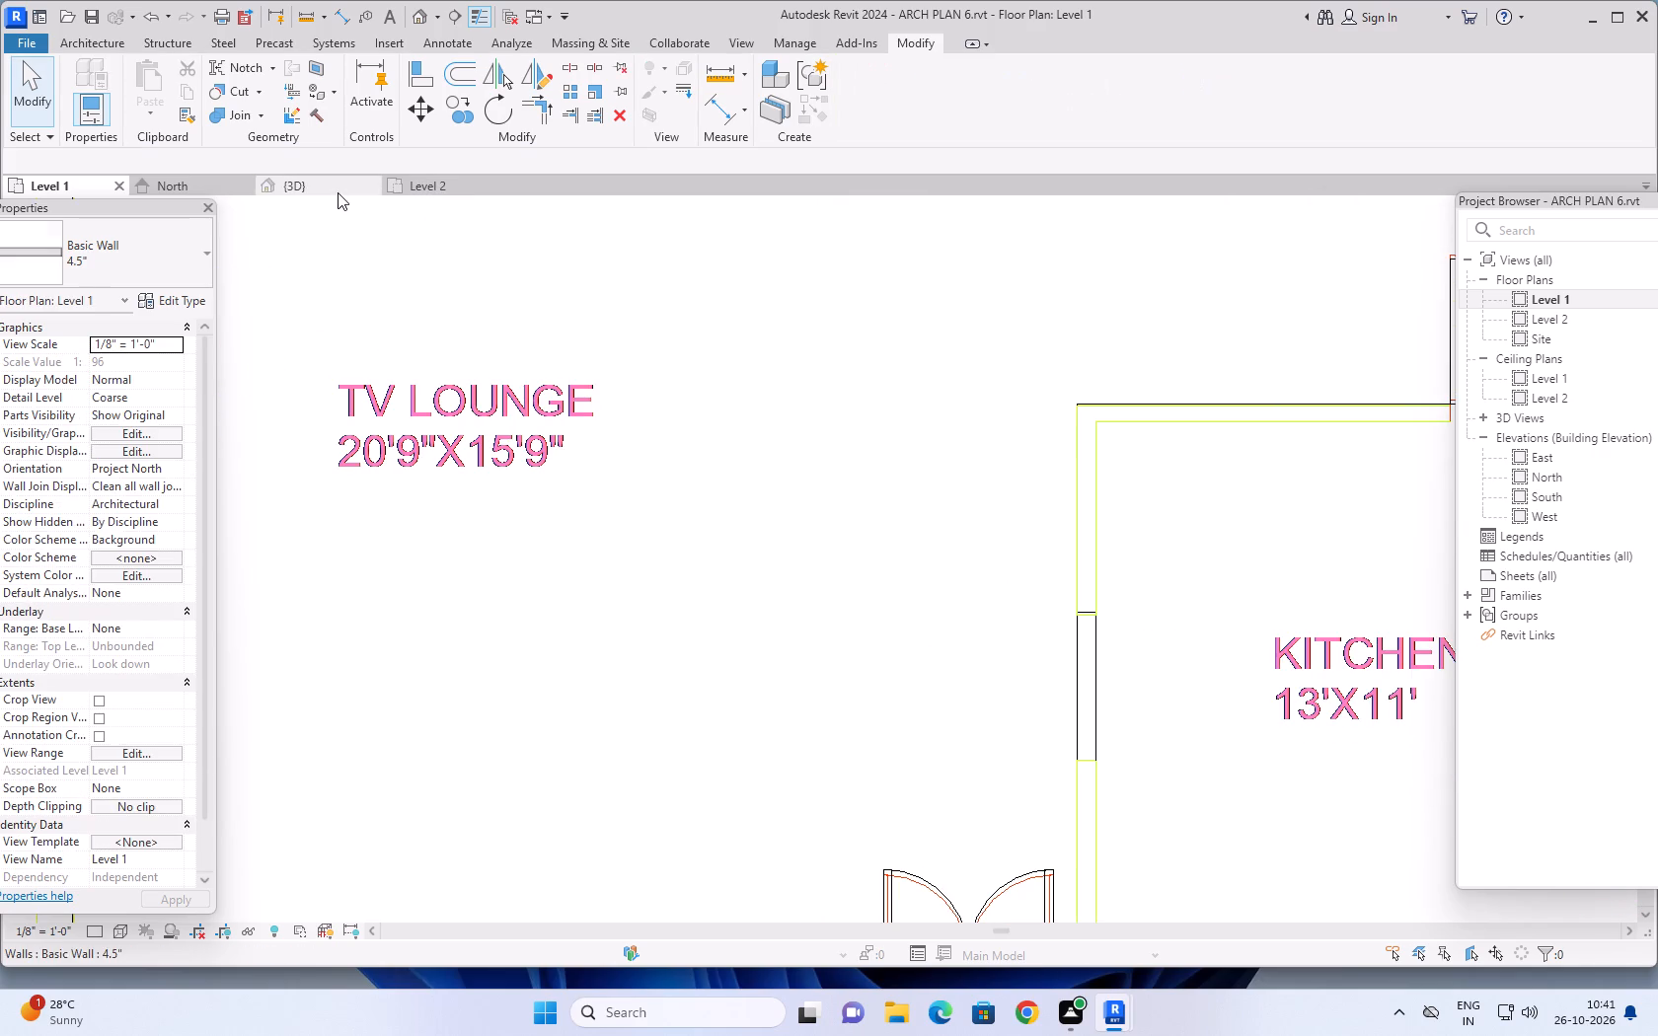
Examine the house in 3D from several angles, focusing on the kitchen, TV lounge and stair walls.
left_click(334, 188)
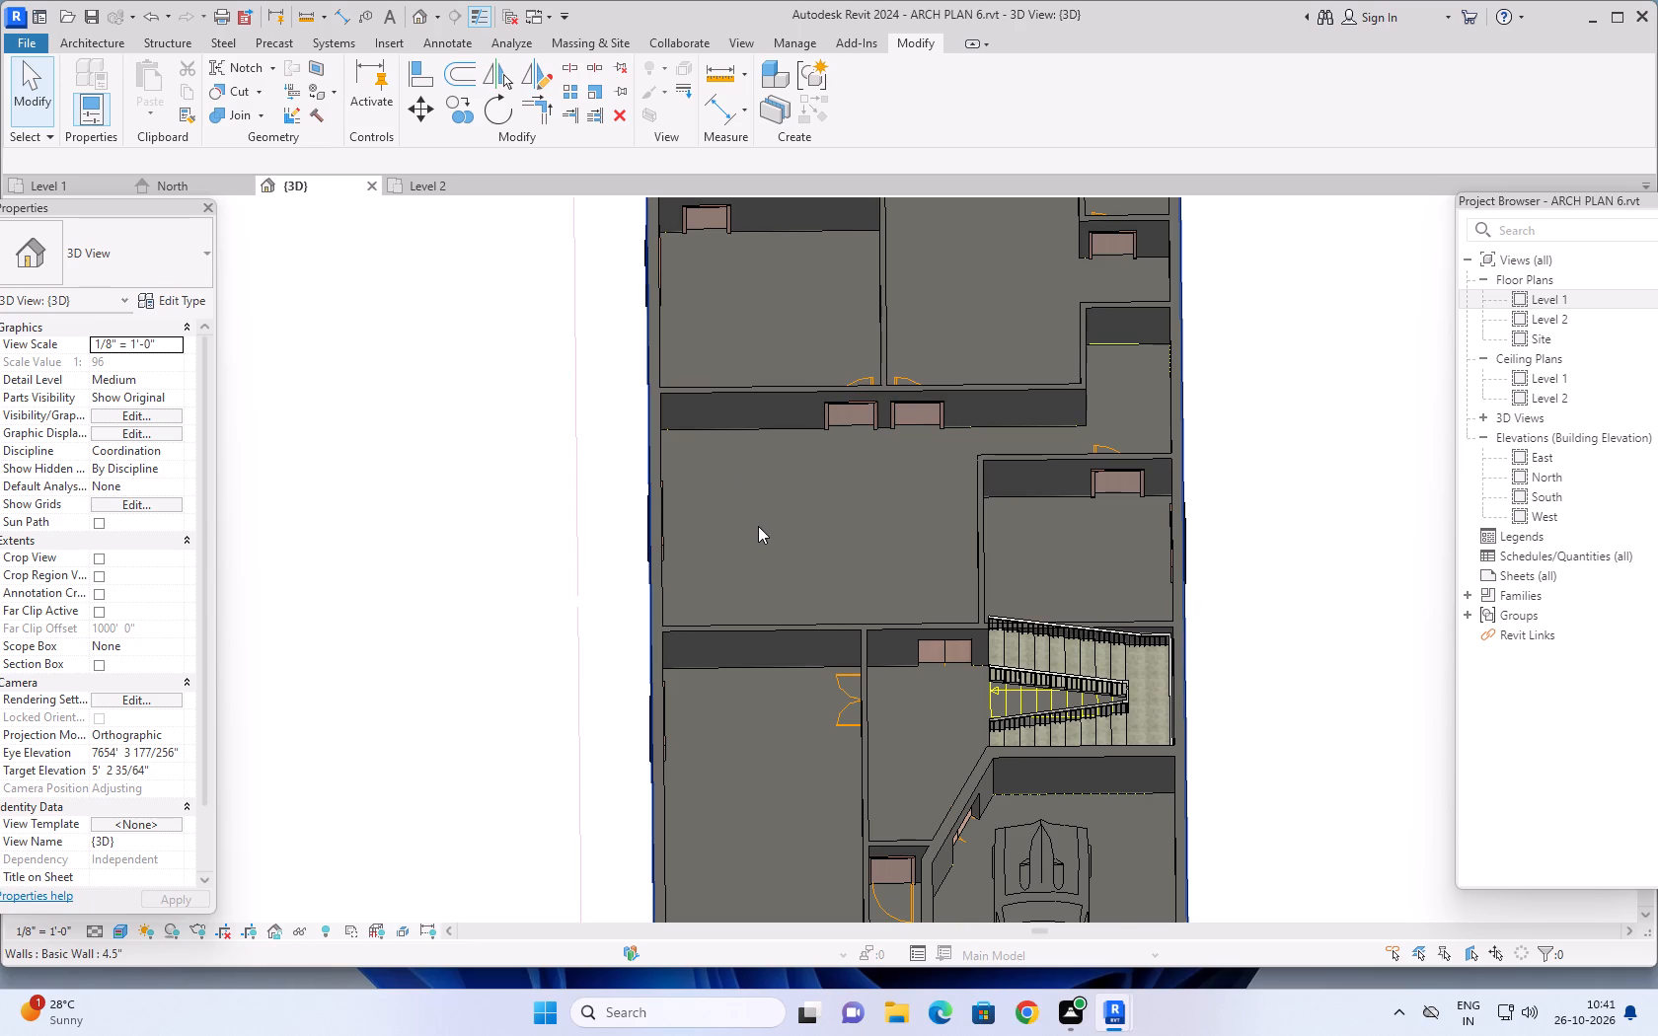
scroll(759, 533, "down", 1)
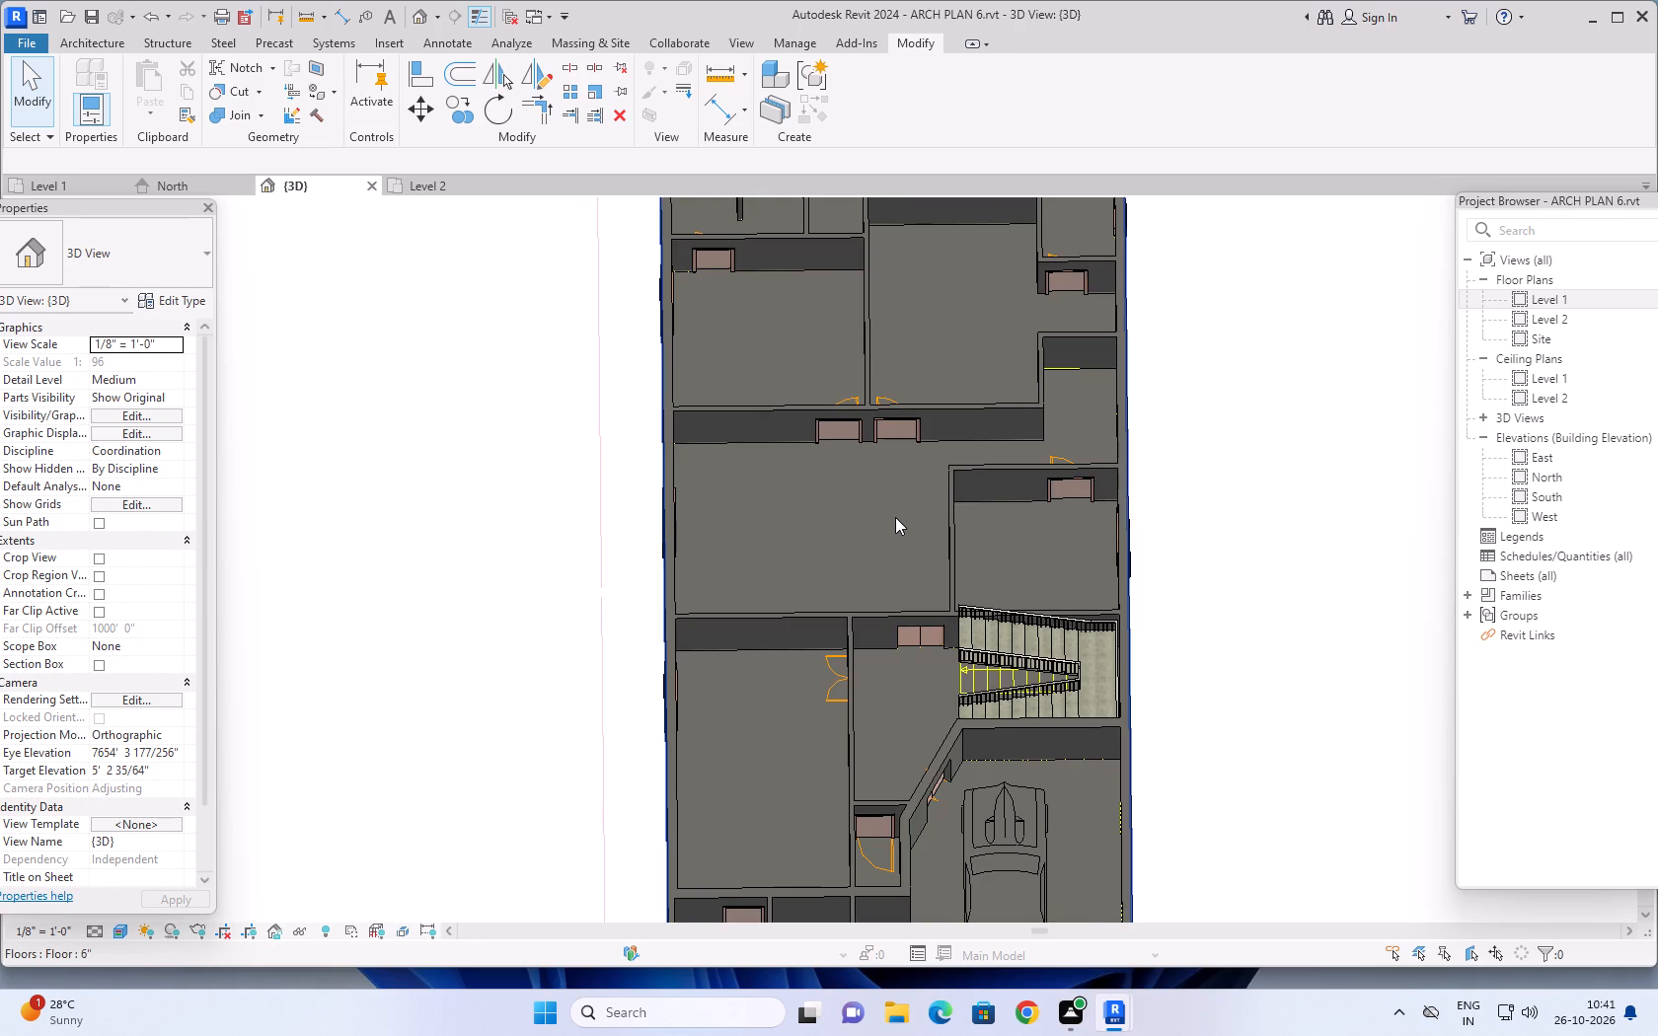
scroll(903, 501, "down", 1)
middle_click_drag(1230, 347, 1201, 407)
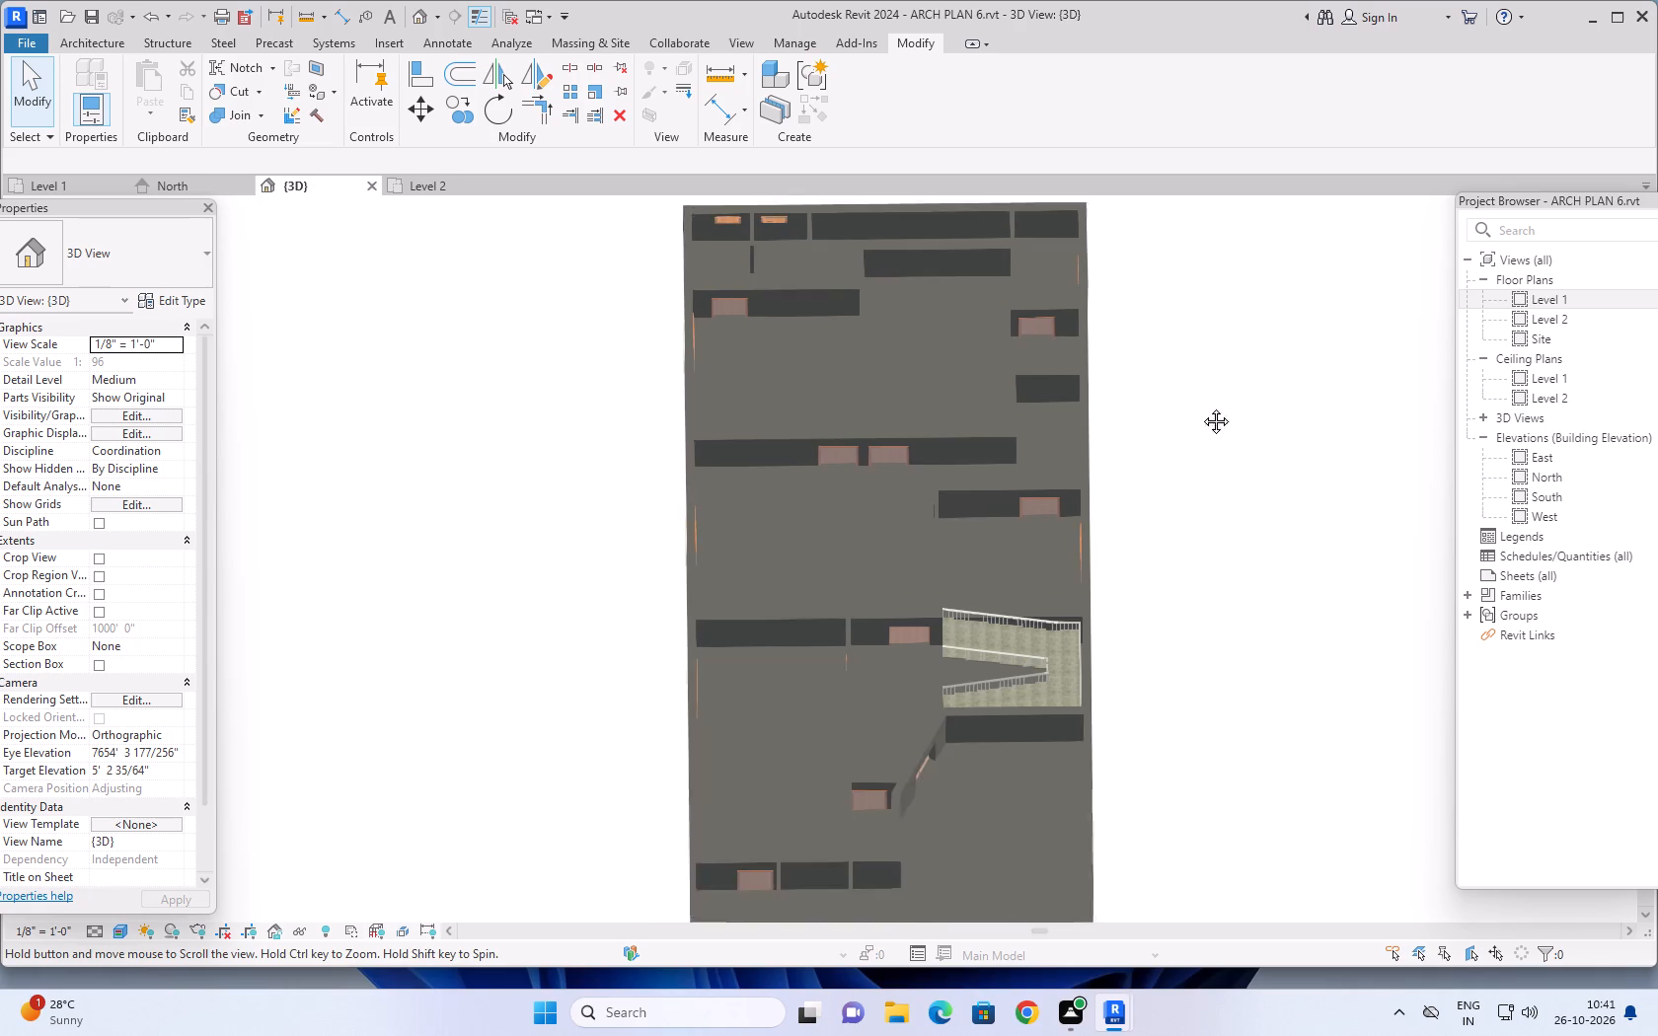
middle_click_drag(1201, 407, 1168, 464)
middle_click_drag(1194, 456, 1106, 540, "shift")
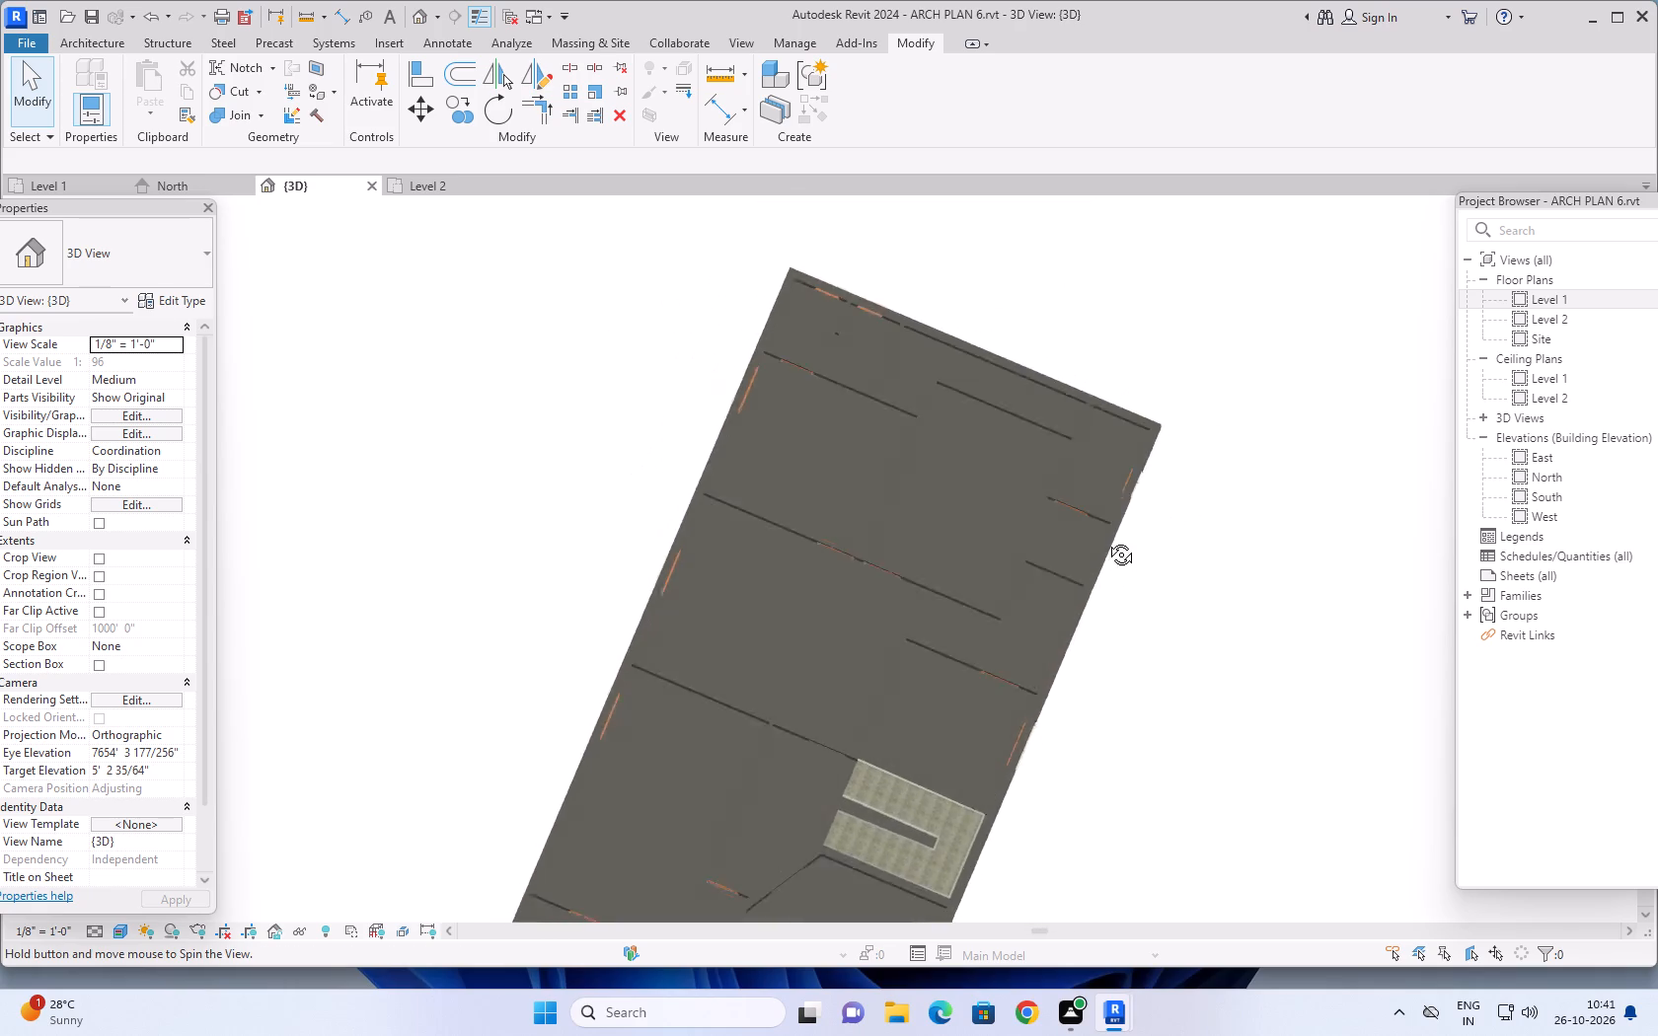
middle_click_drag(1106, 540, 1144, 417, "shift")
scroll(957, 548, "up", 4)
middle_click_drag(1045, 591, 1006, 578, "shift")
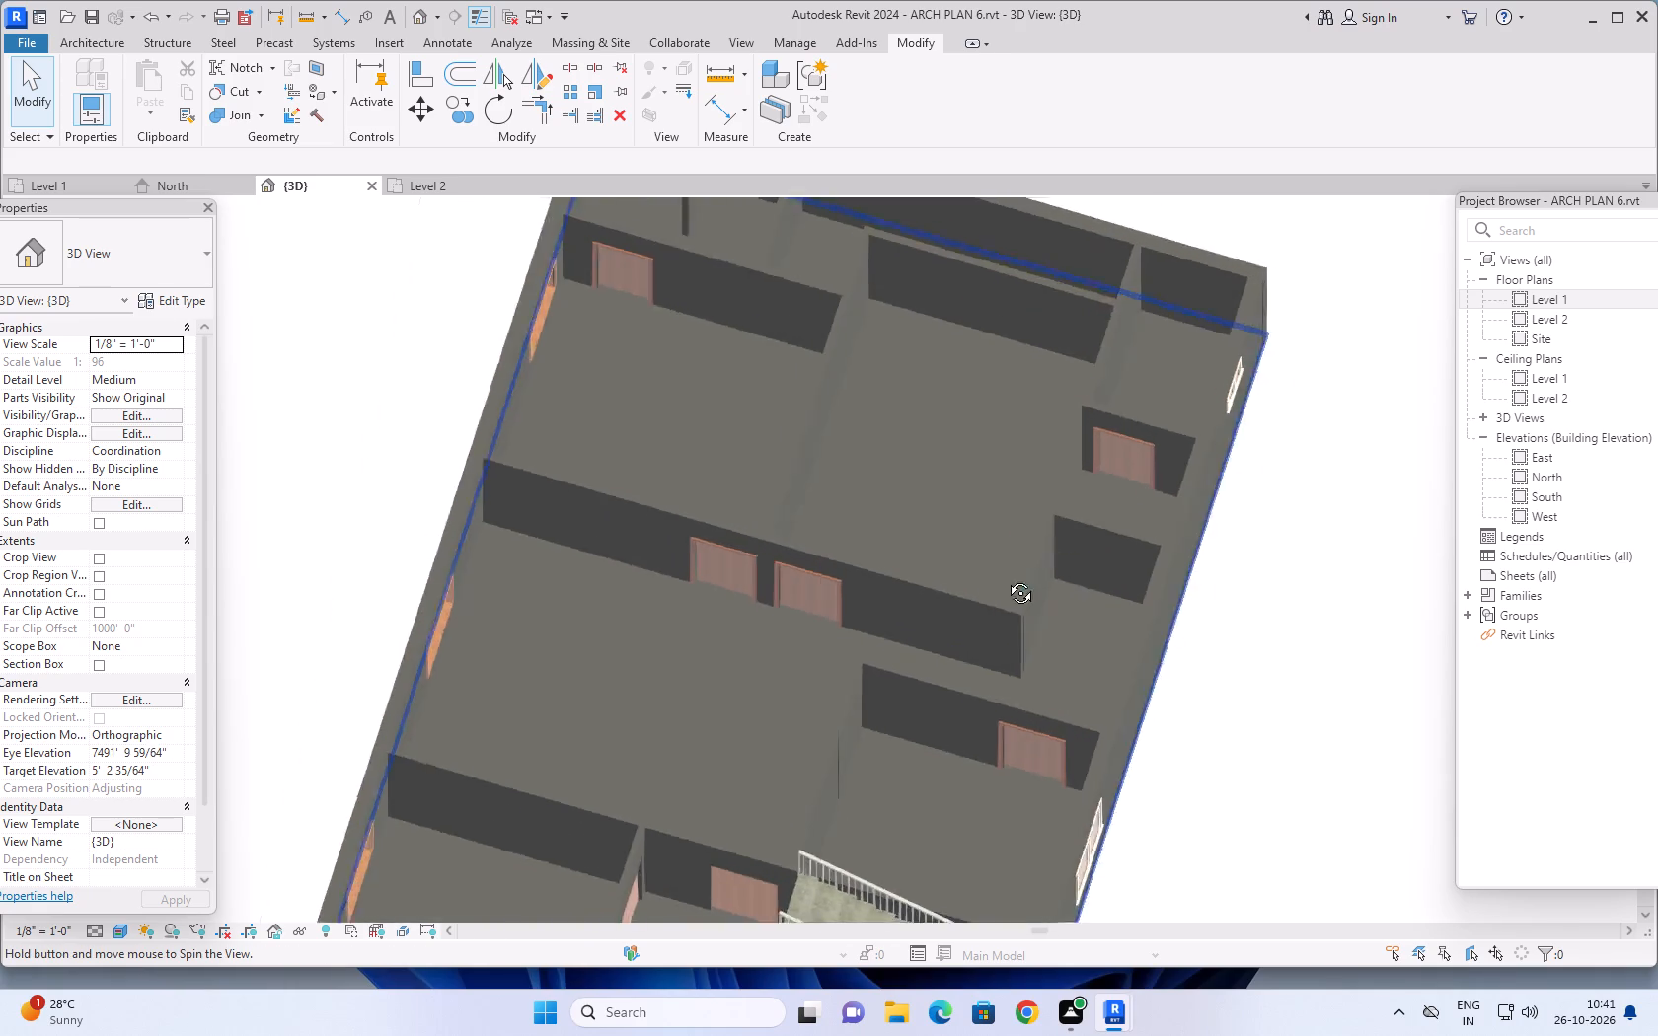
middle_click_drag(1006, 578, 1055, 510, "shift")
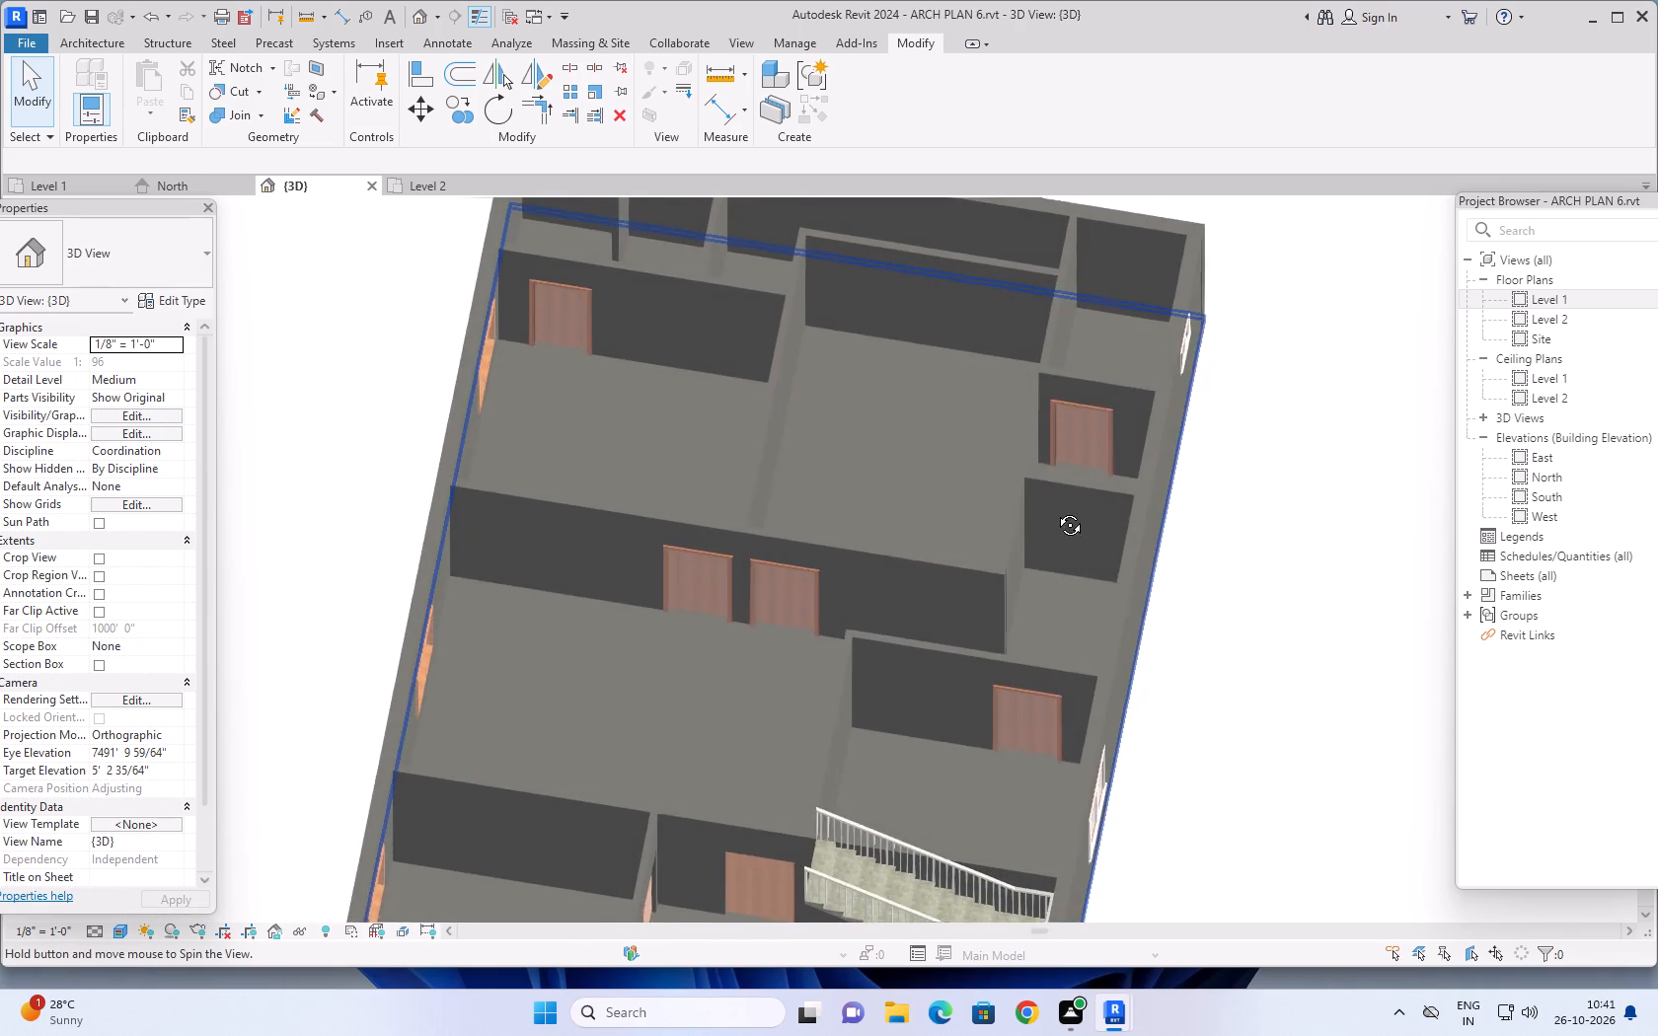
middle_click_drag(1055, 510, 1079, 508, "shift")
scroll(1260, 516, "down", 2)
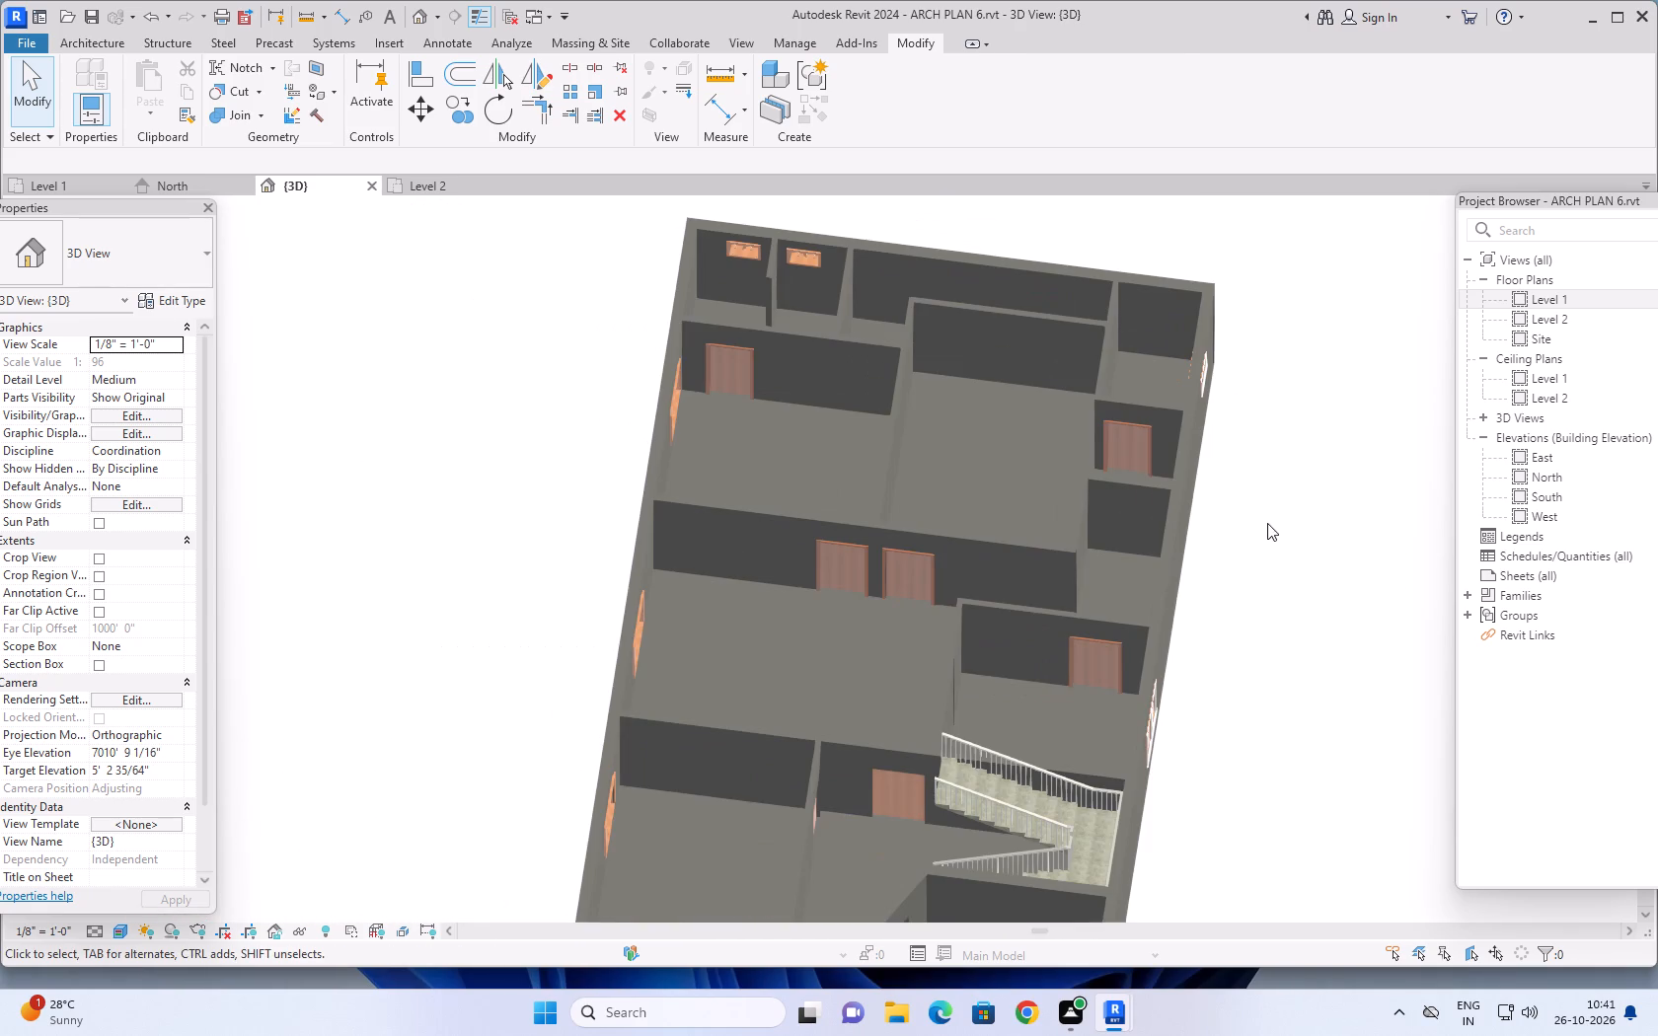
middle_click_drag(1267, 517, 1229, 536)
middle_click_drag(1235, 584, 1239, 424)
middle_click_drag(969, 566, 873, 587, "shift")
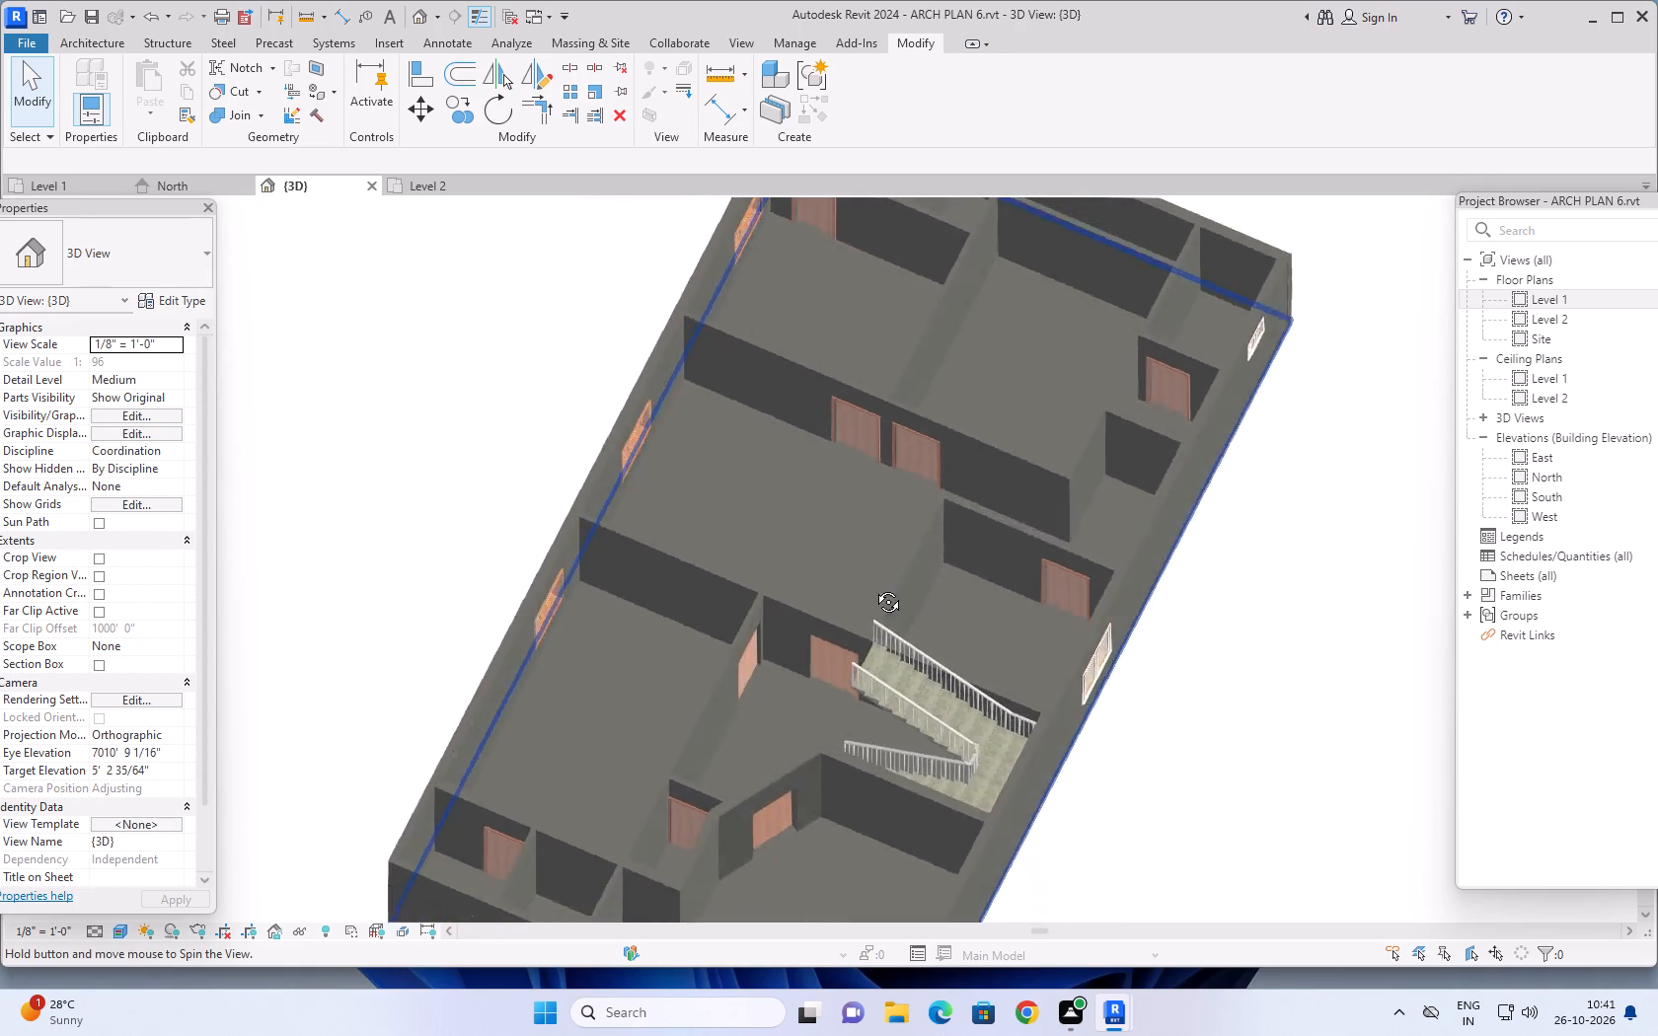
middle_click_drag(873, 587, 823, 535, "shift")
scroll(896, 633, "up", 5)
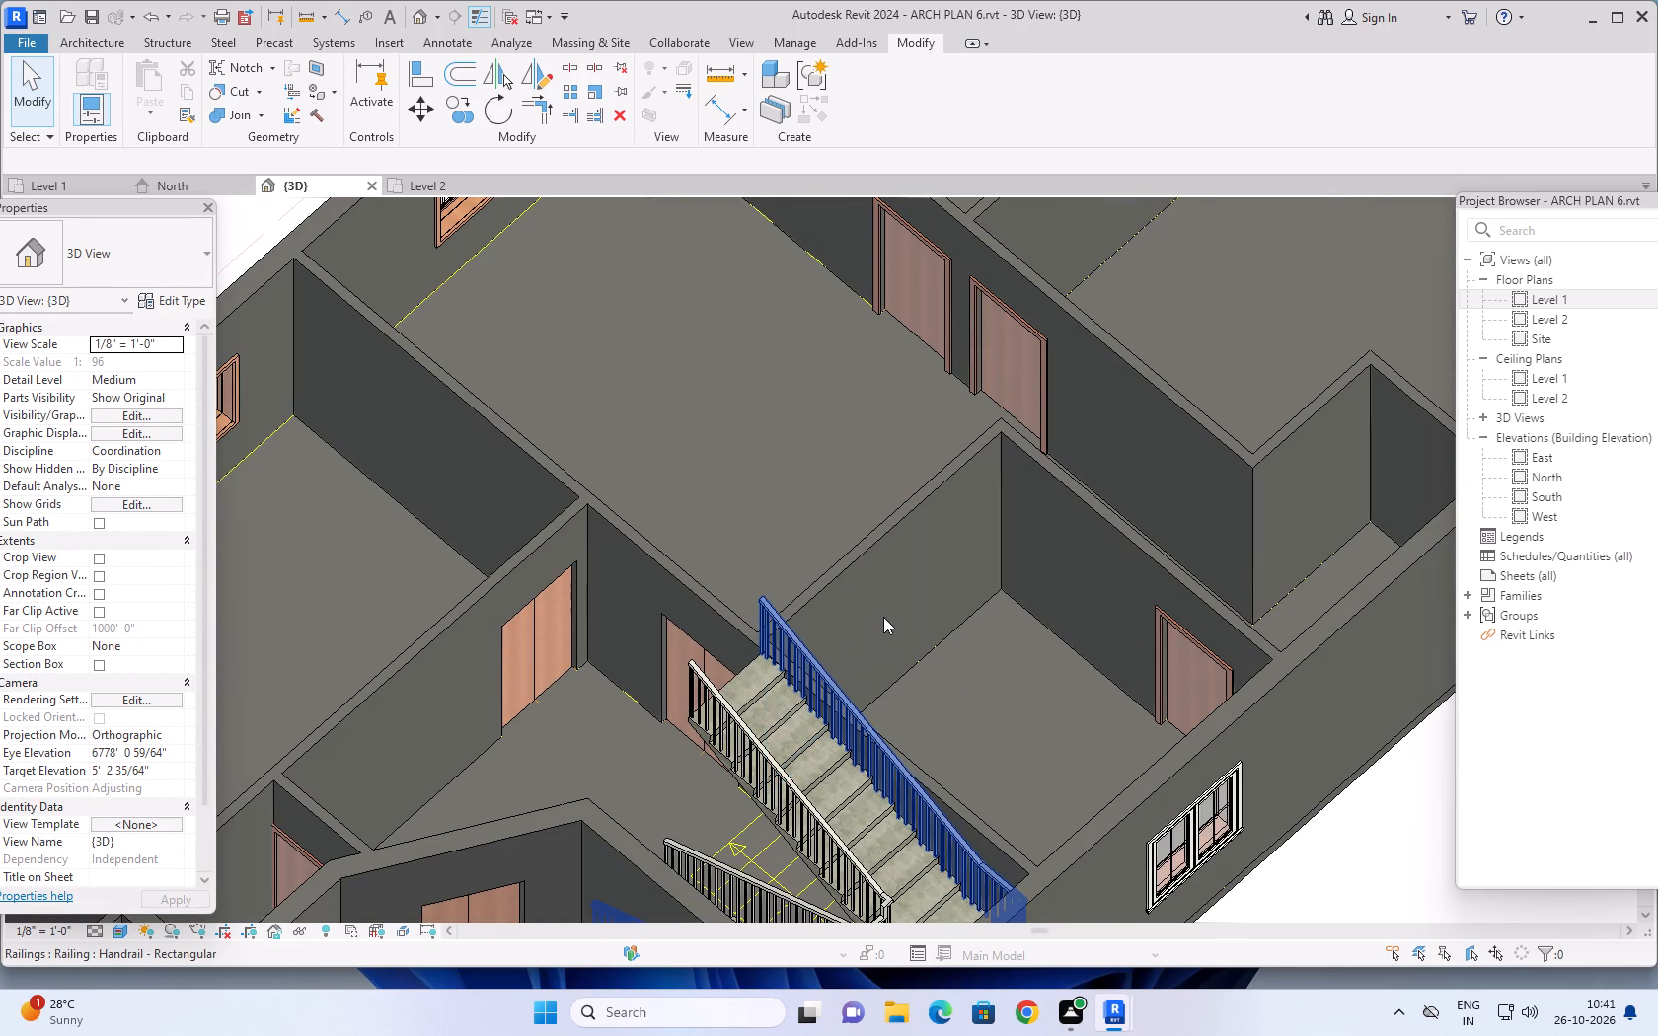
In the Level 1 plan, shorten the TV LOUNGE–KITCHEN wall's southern segment to about 4'-2 1/4", ending at the DWG opening's south edge.
left_click(53, 187)
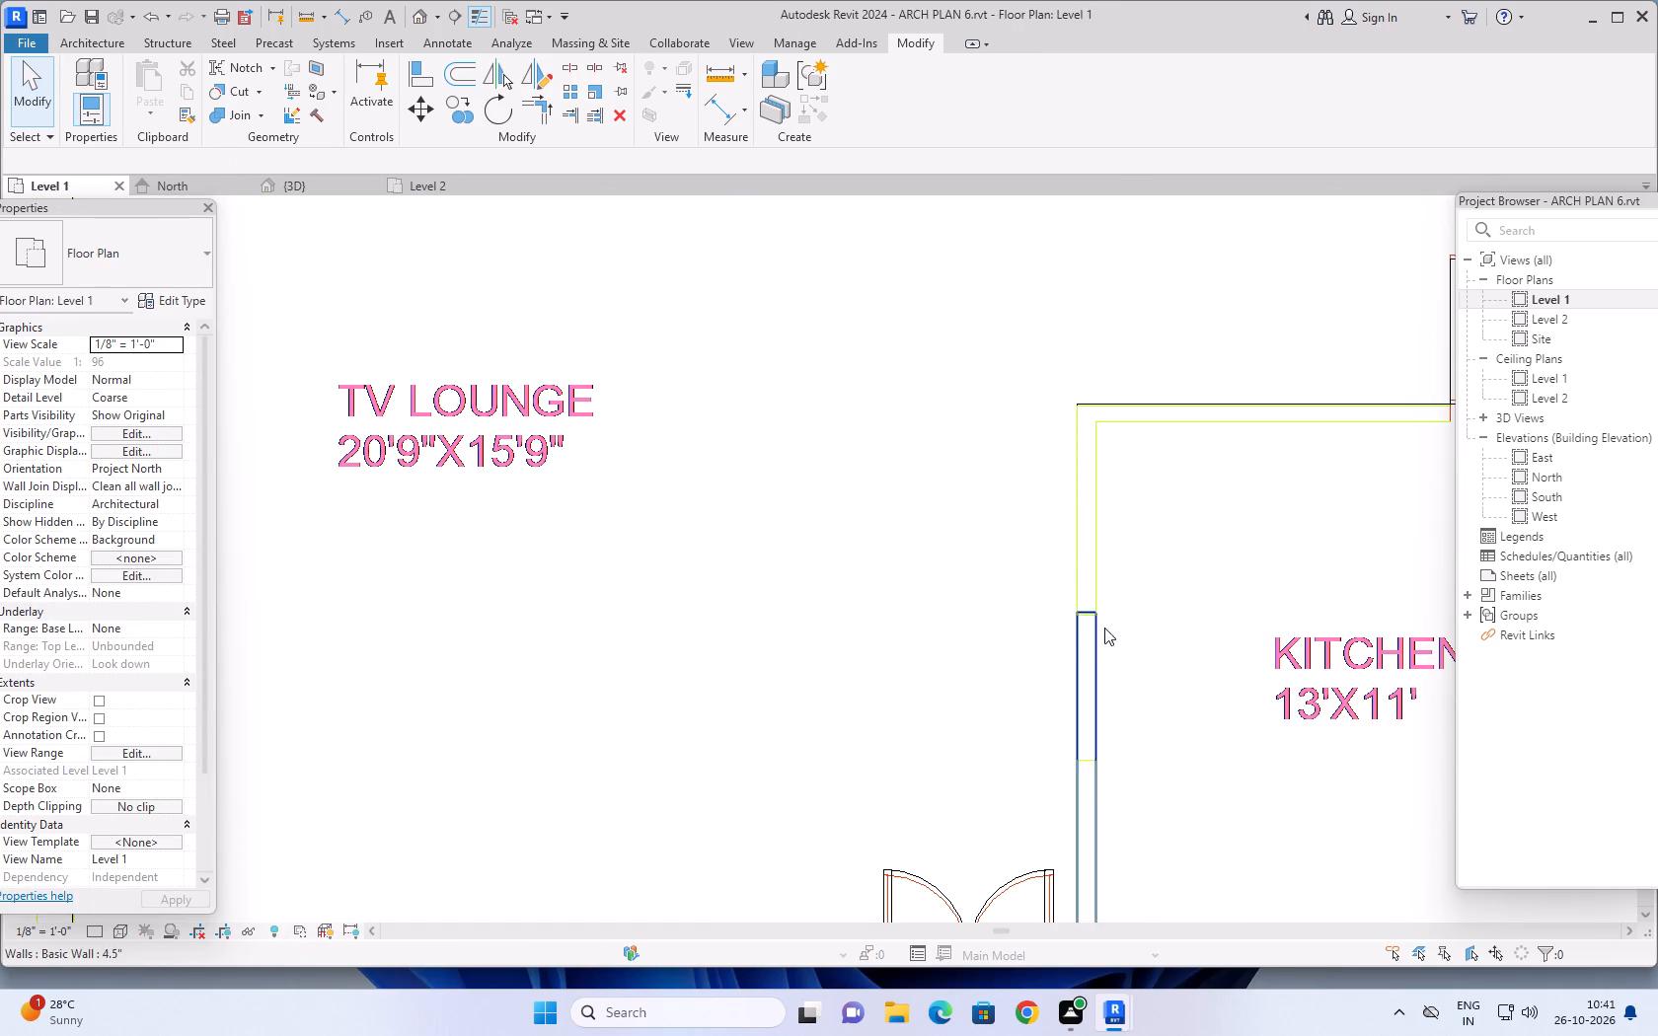
left_click(1095, 655)
scroll(1159, 677, "down", 2)
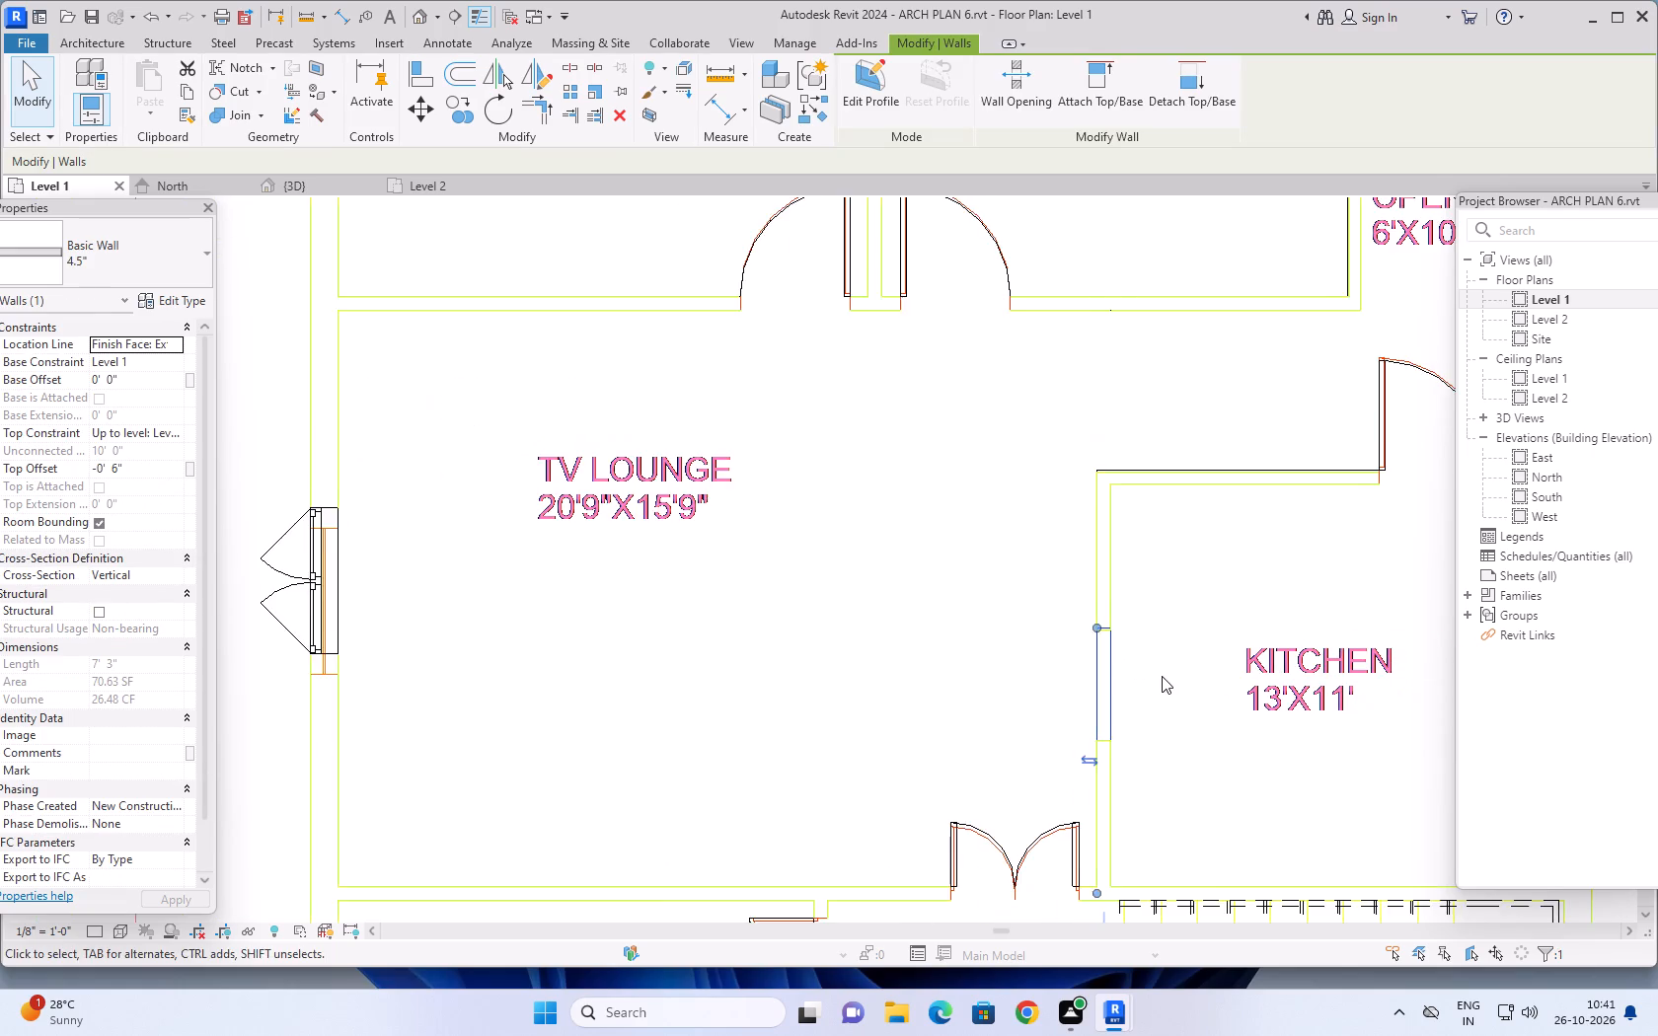
middle_click_drag(1157, 661, 1127, 569)
left_click(1080, 665)
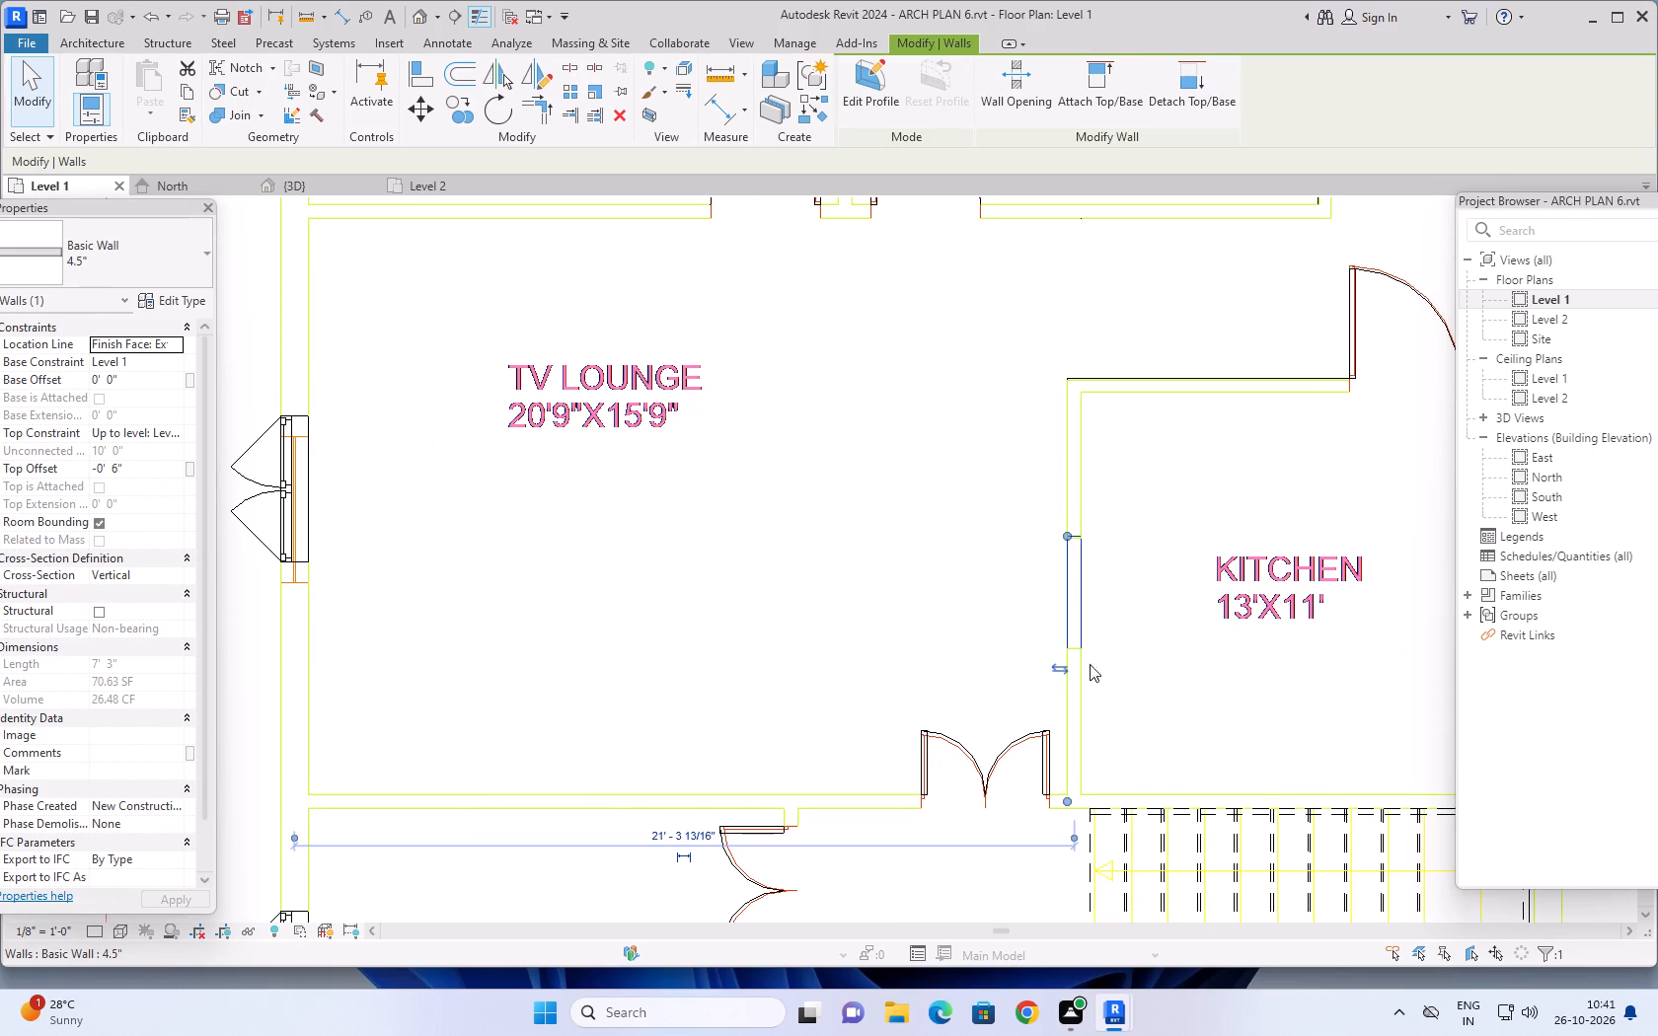
left_click_drag(1068, 535, 1067, 554)
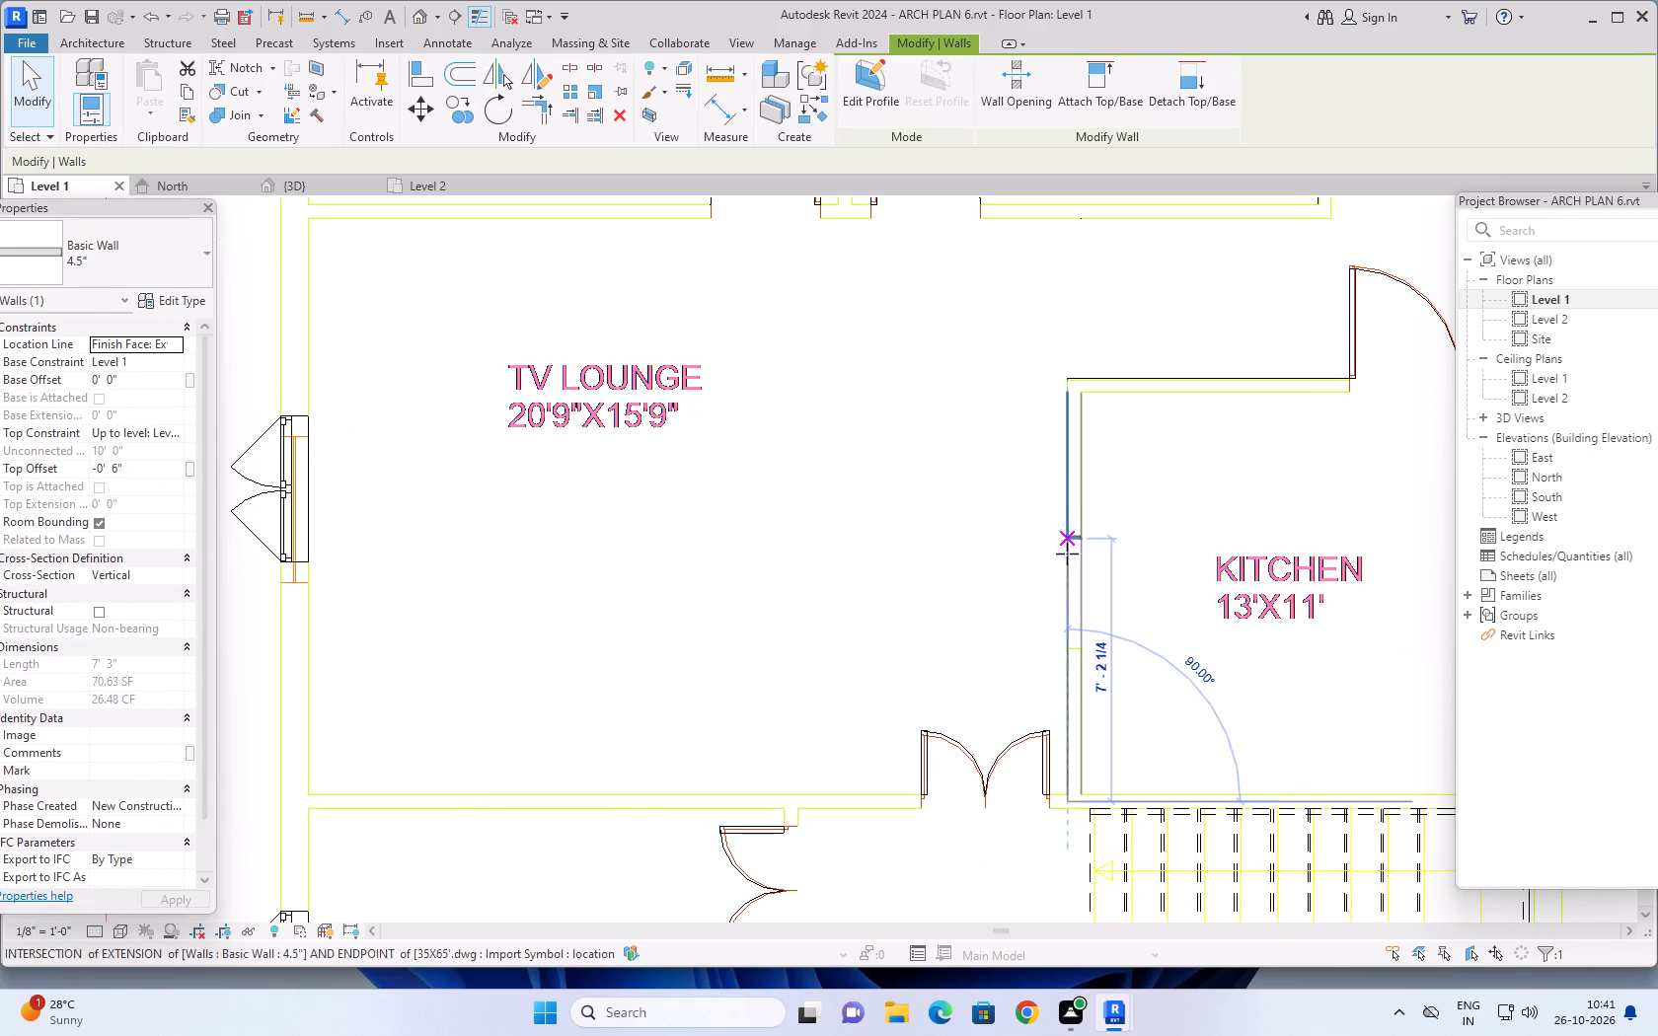
left_click_drag(1067, 554, 1065, 645)
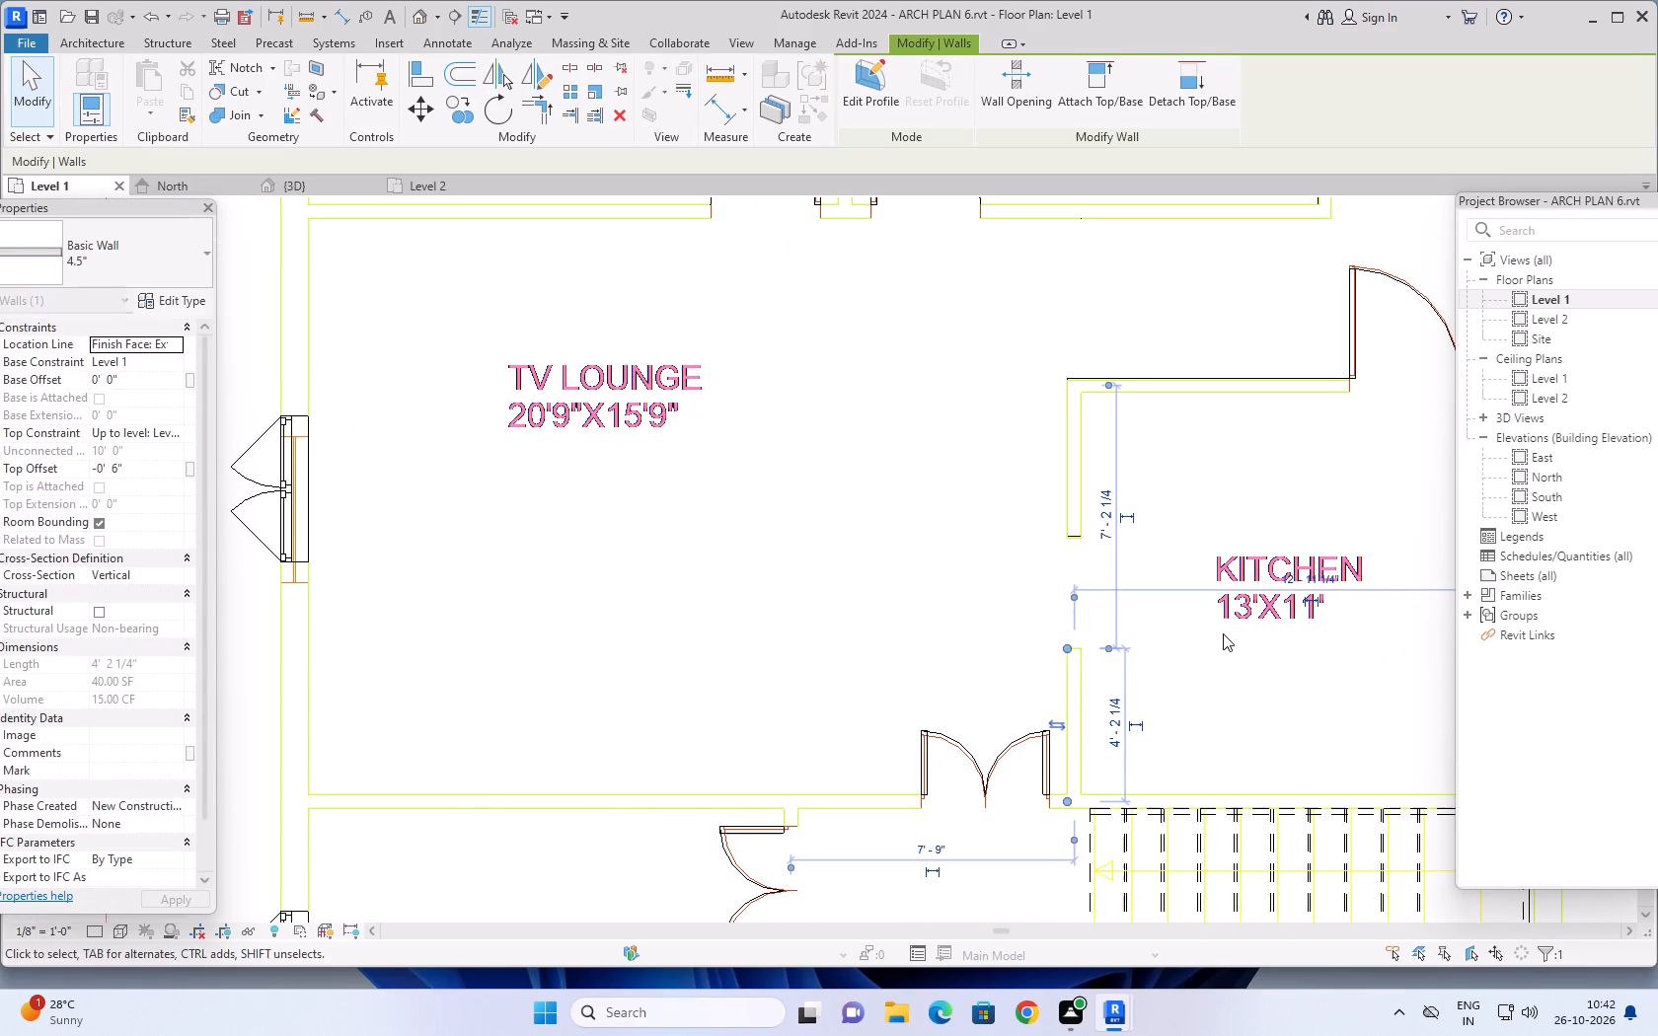
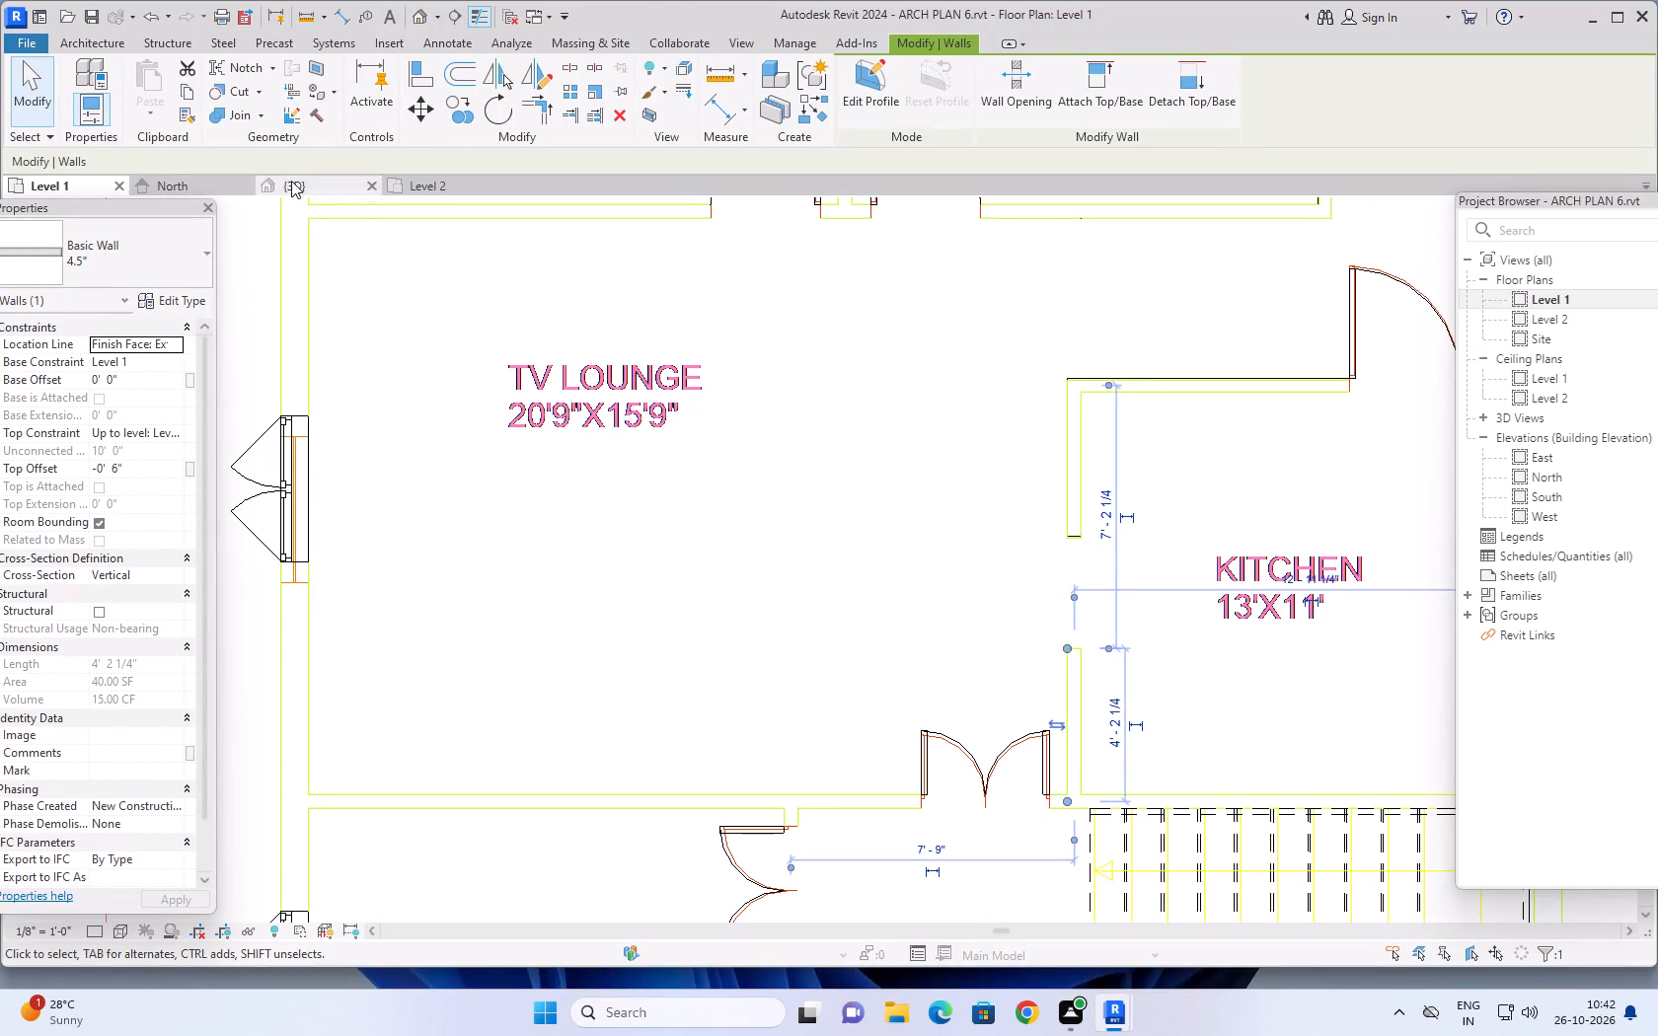
Align the end of the upper kitchen wall segment beside the TV lounge opening with the underlying plan line.
scroll(1099, 518, "up", 5)
scroll(1034, 583, "up", 11)
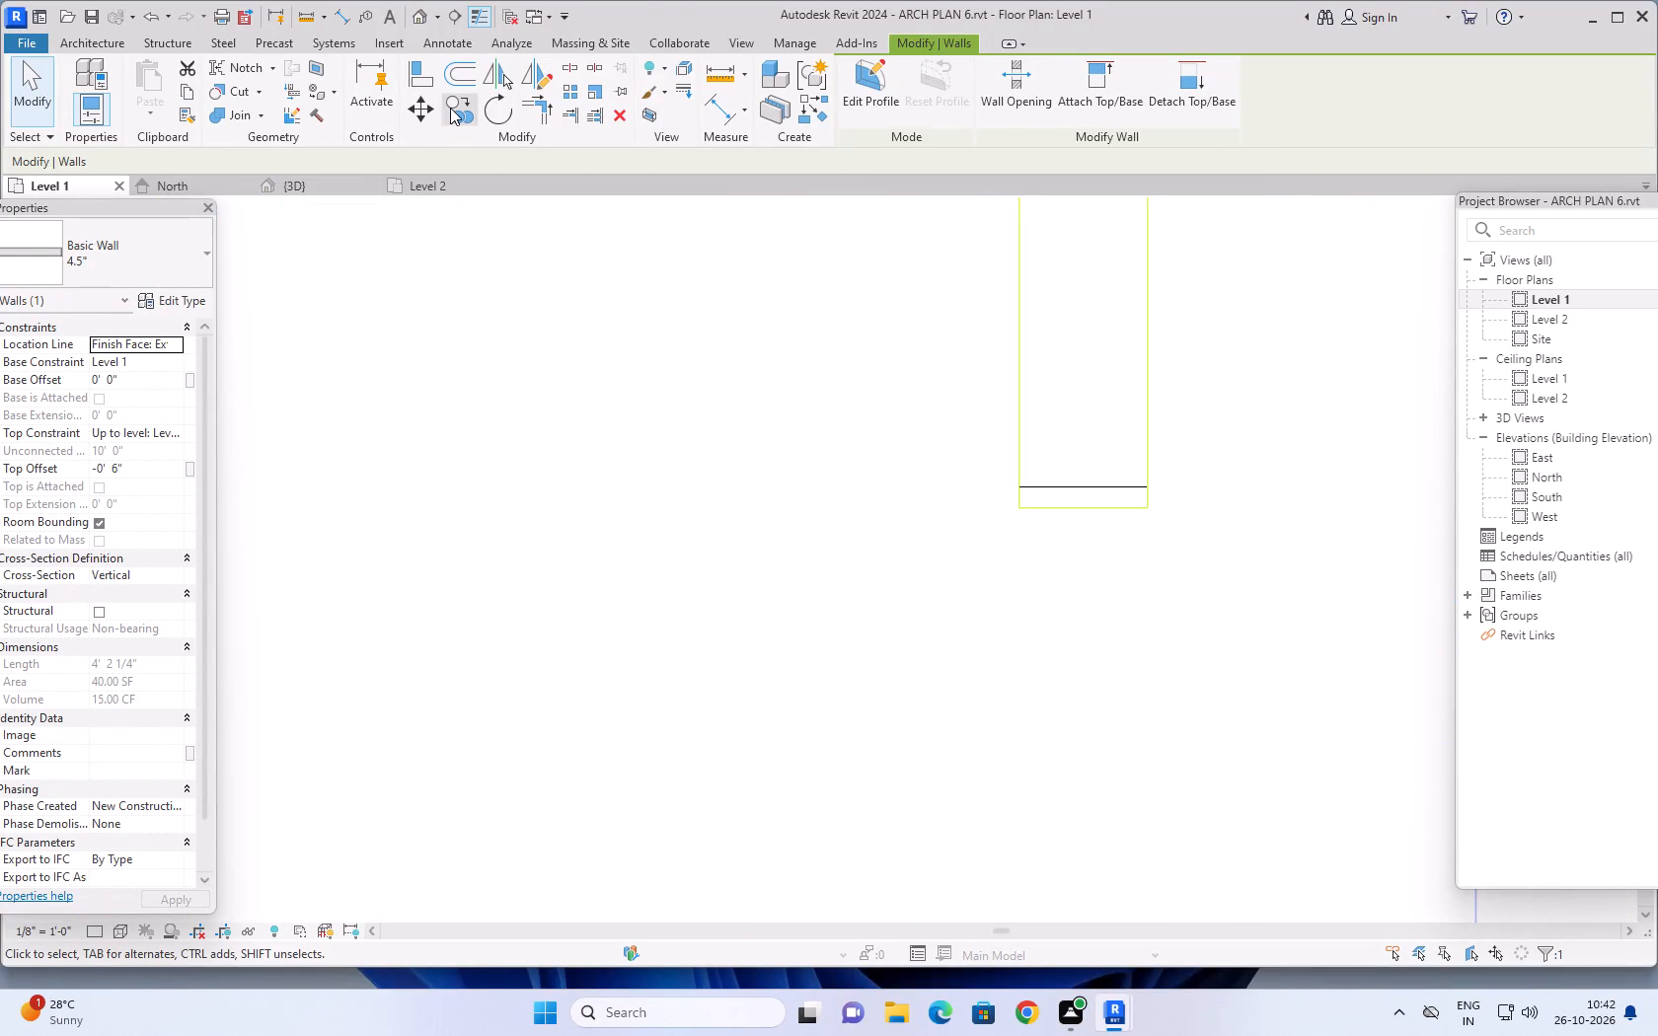
left_click(426, 84)
left_click(1105, 481)
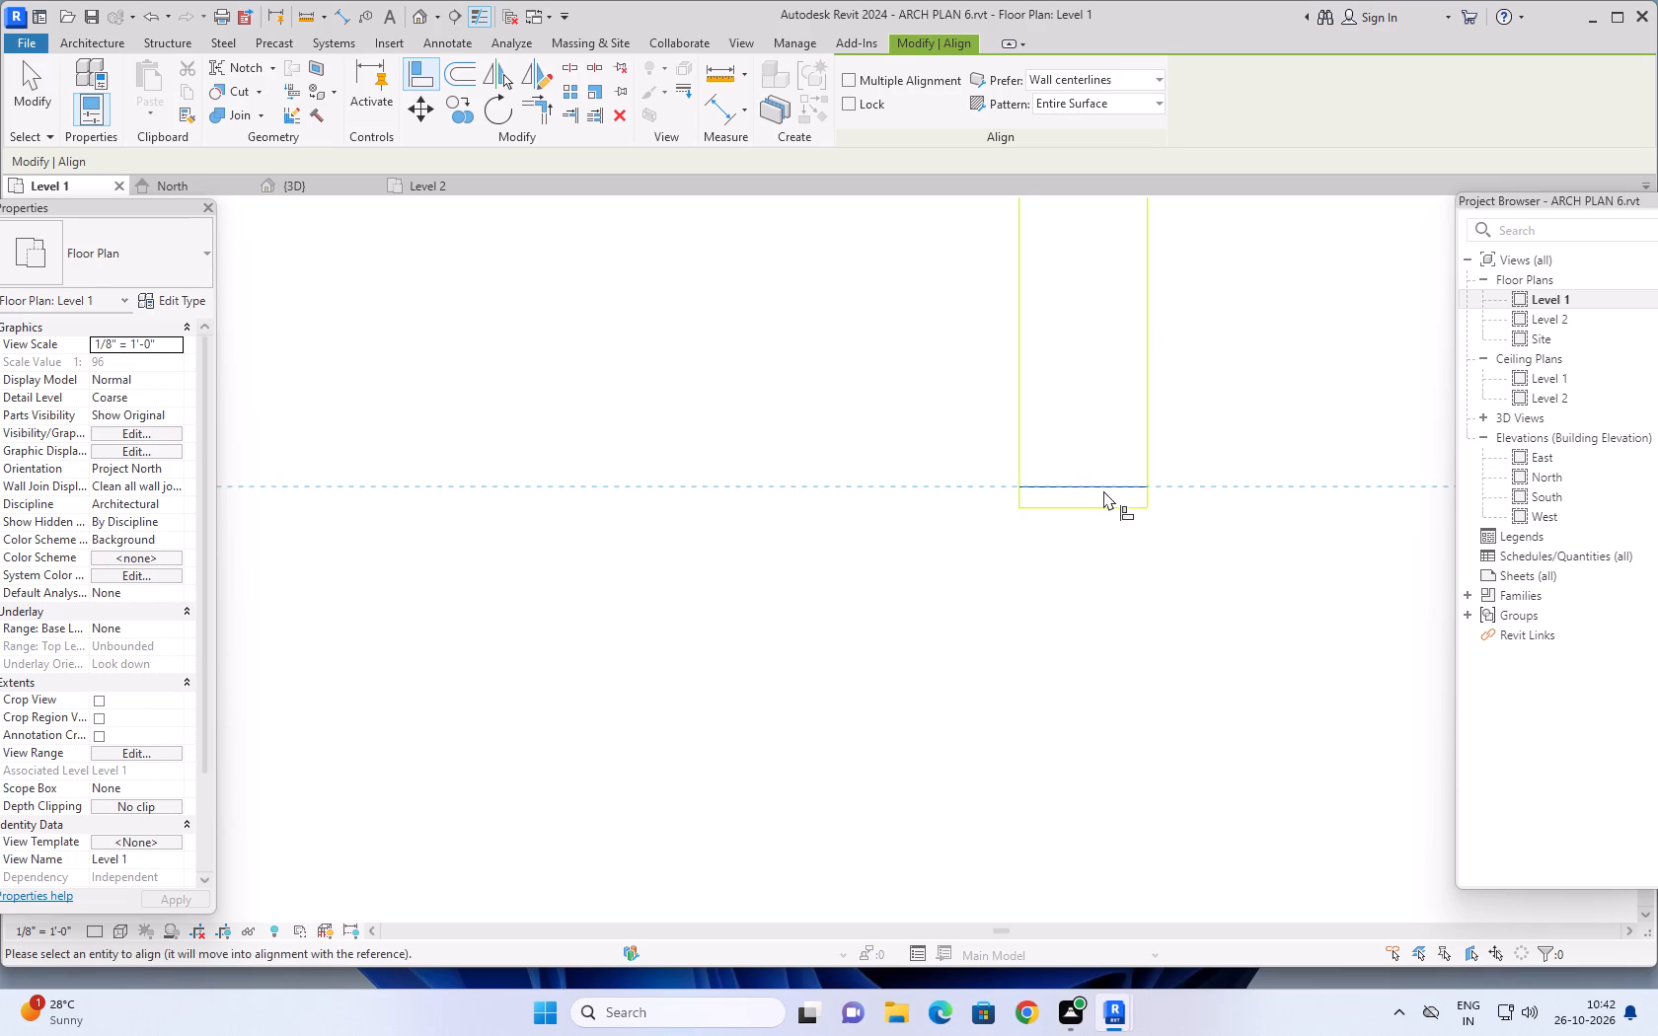
left_click(1099, 504)
left_click(1099, 506)
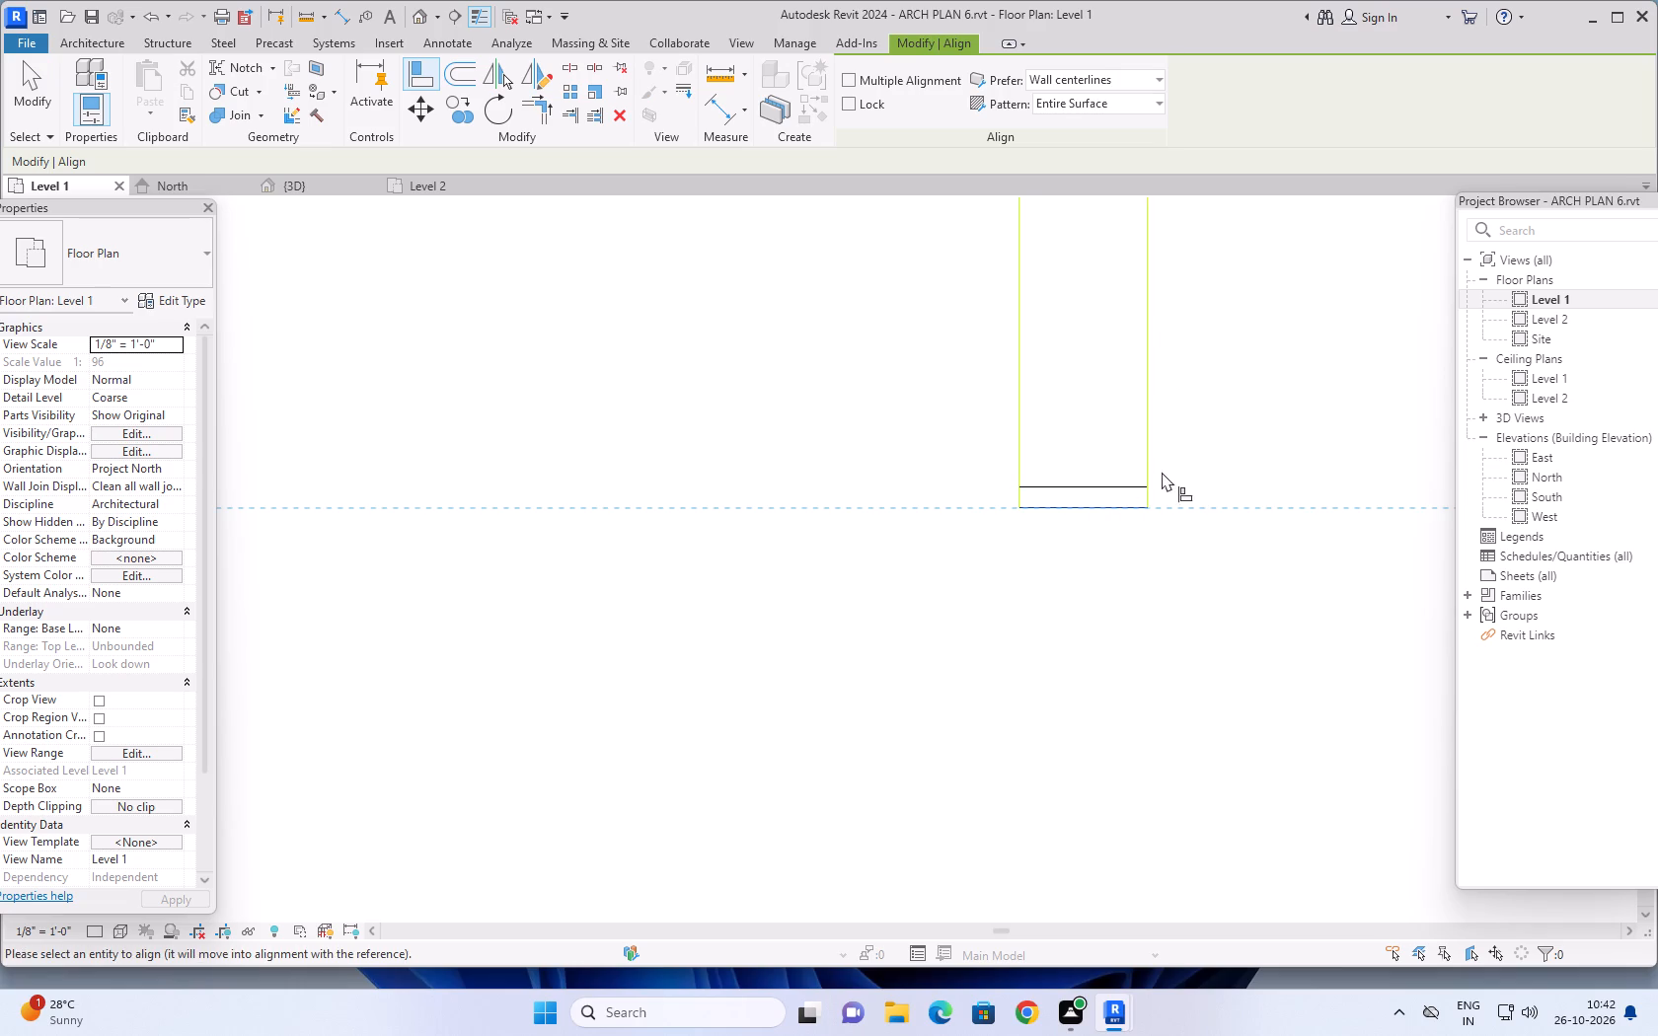
left_click(1114, 482)
scroll(1094, 551, "down", 10)
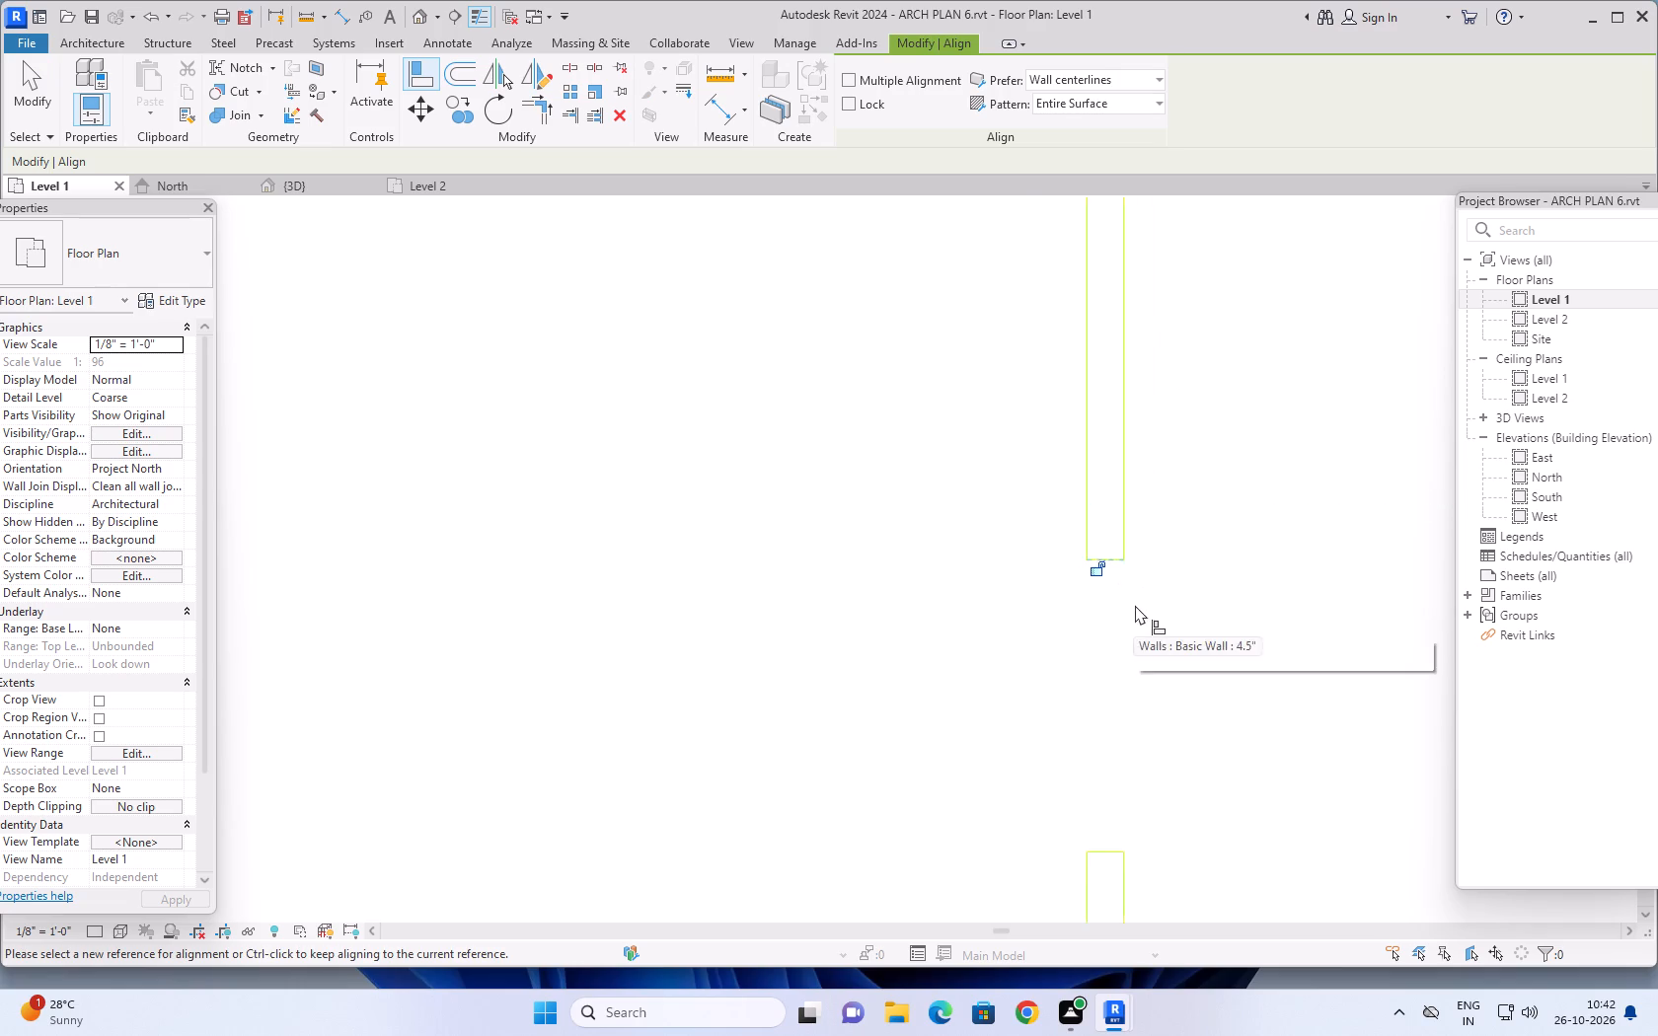
scroll(1135, 605, "down", 5)
middle_click_drag(1161, 629, 1112, 499)
key("Escape")
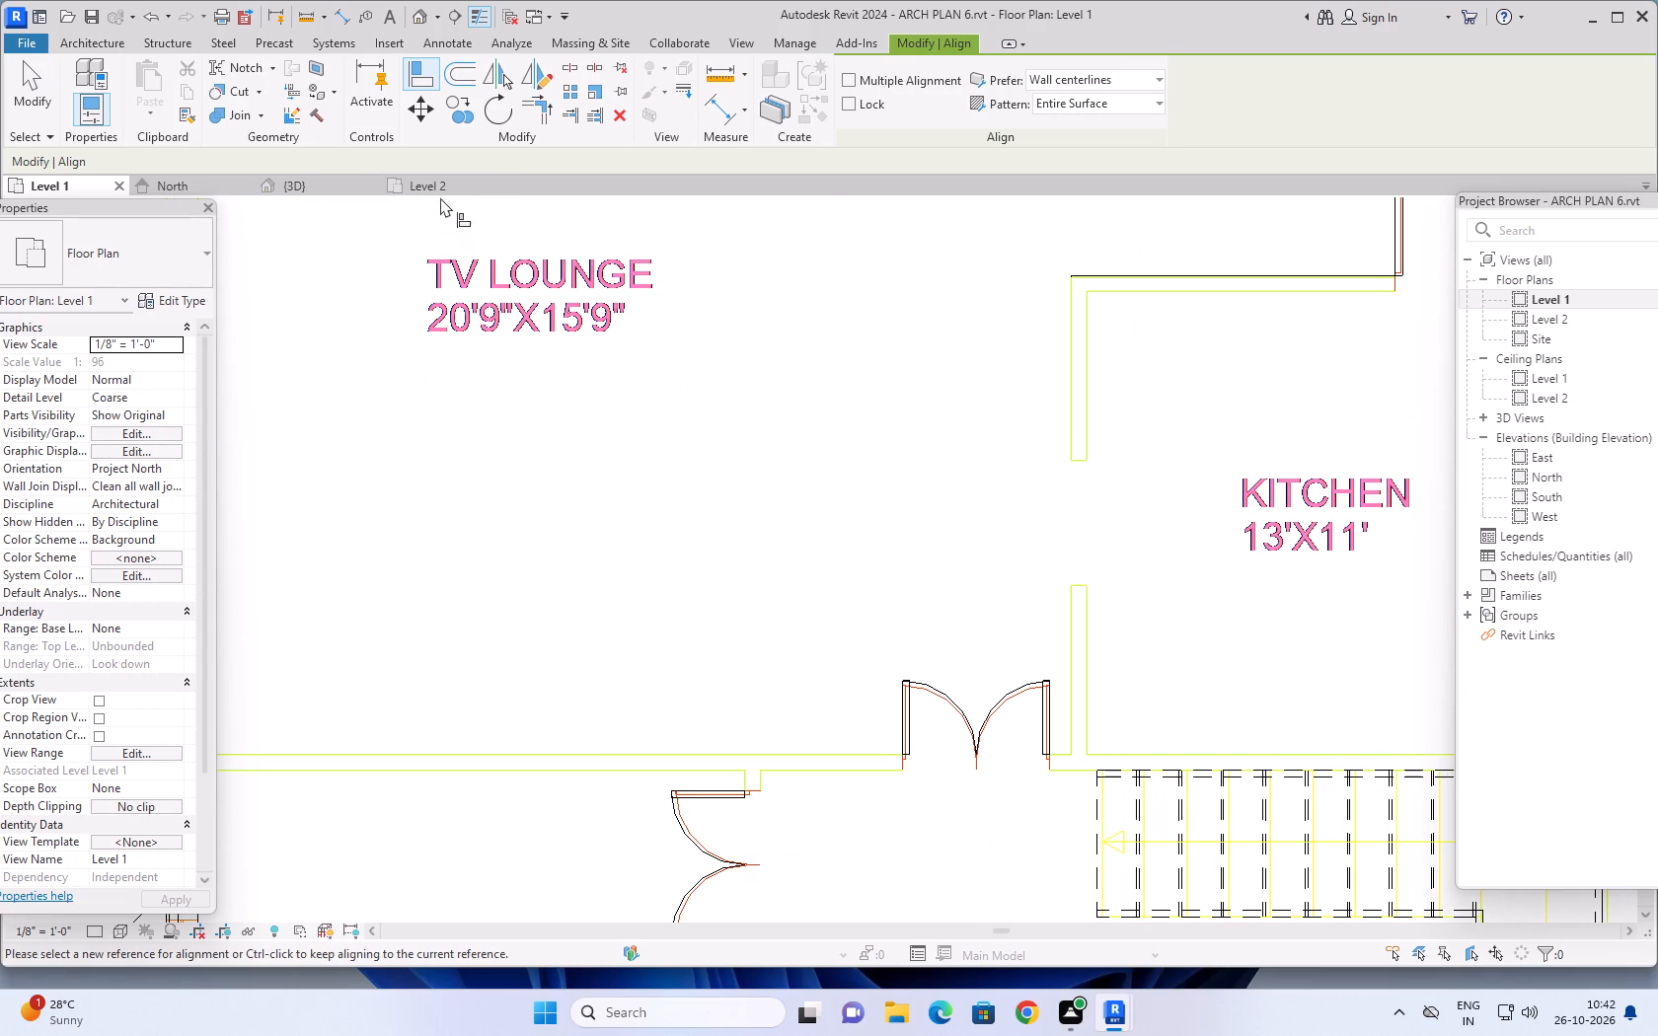
Examine the ground-floor walls, doors and staircase from several angles in the 3D view, down to the front boundary.
left_click(308, 184)
scroll(1034, 554, "down", 2)
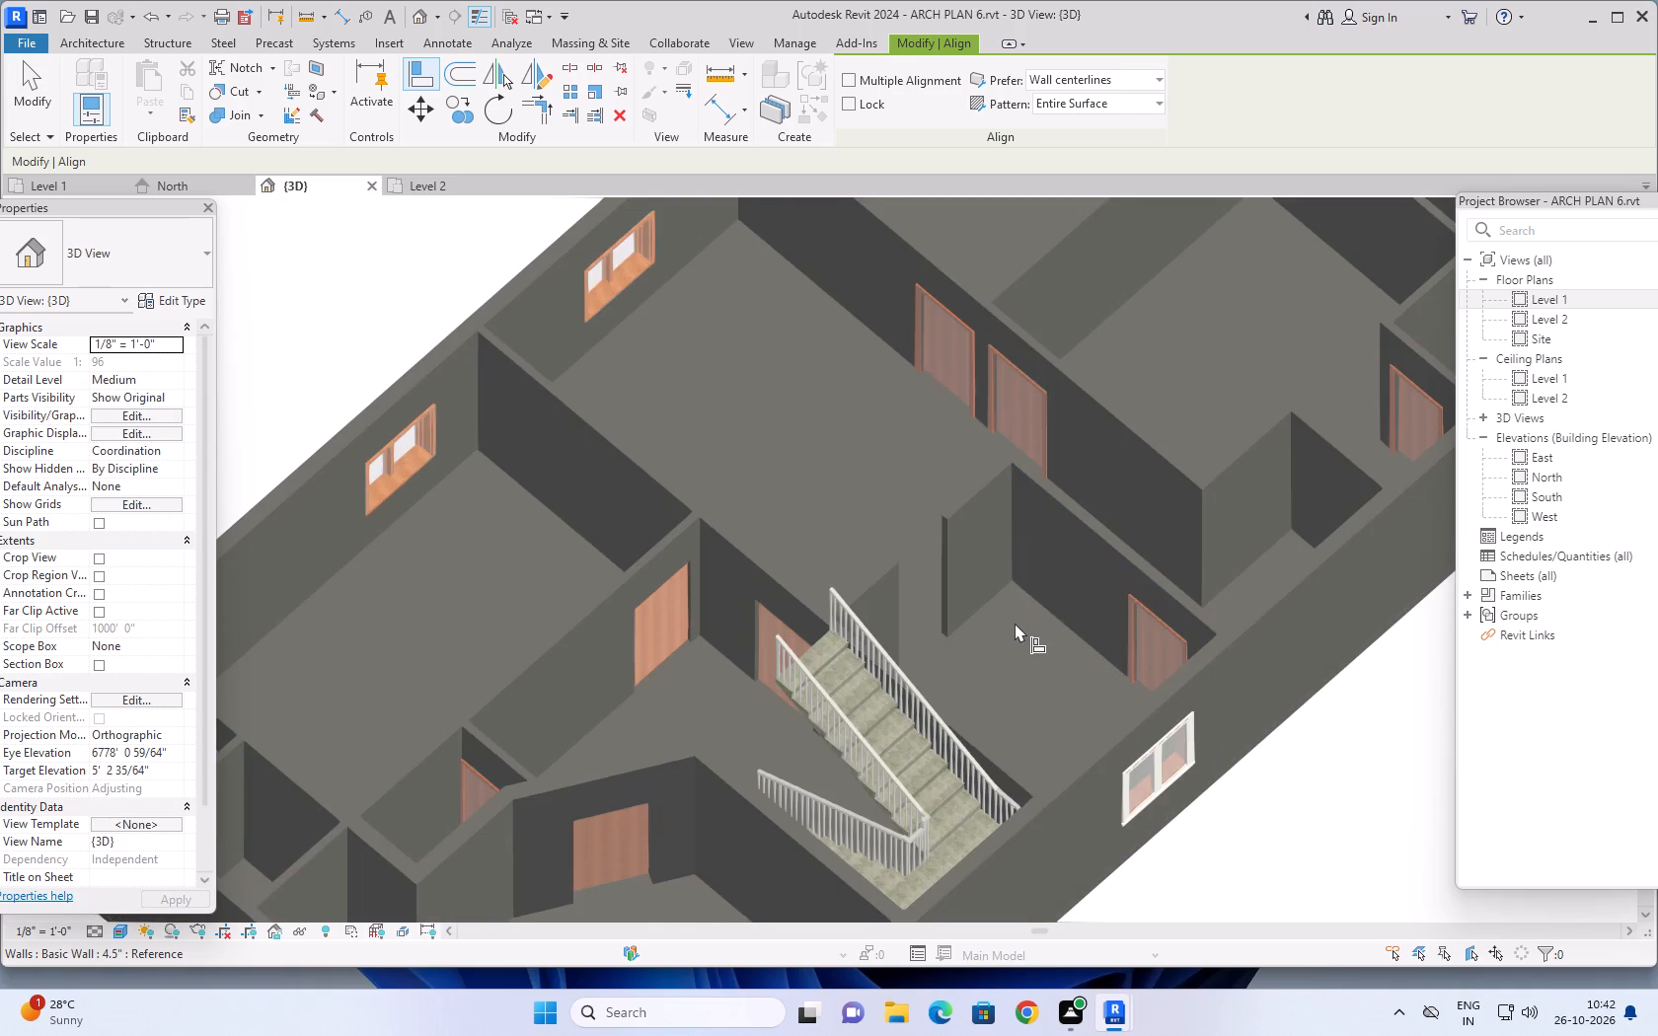
middle_click_drag(1002, 620, 1146, 551, "shift")
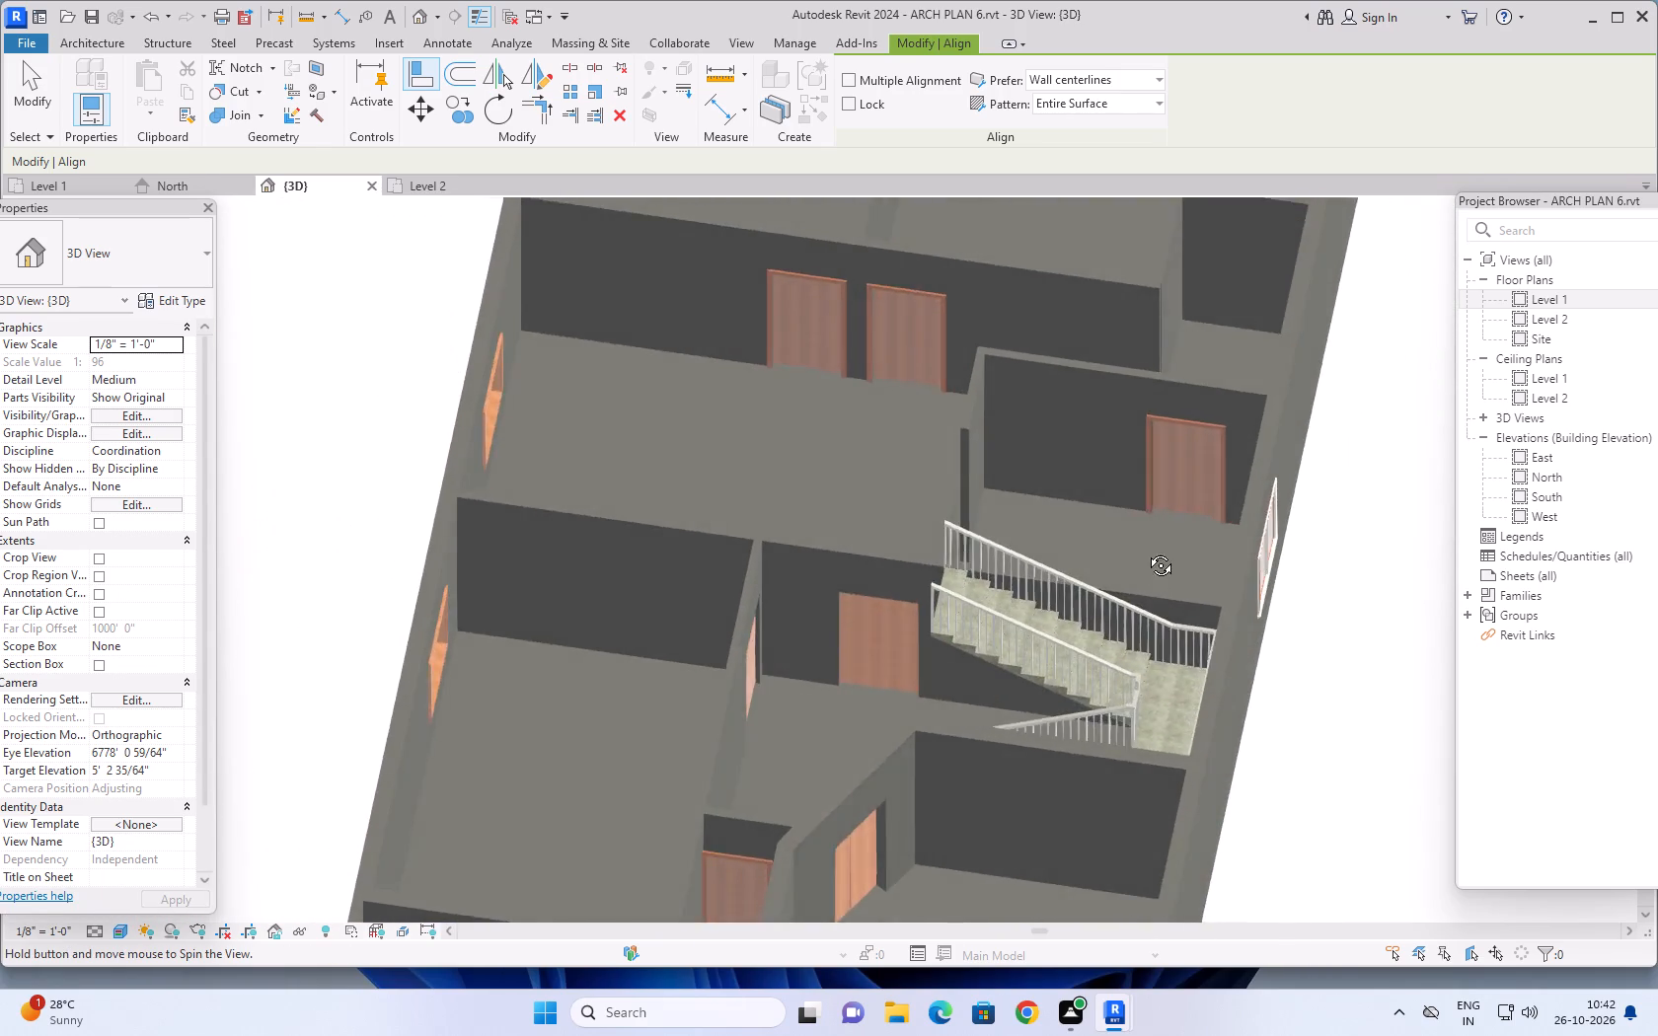
middle_click_drag(1146, 551, 860, 534, "shift")
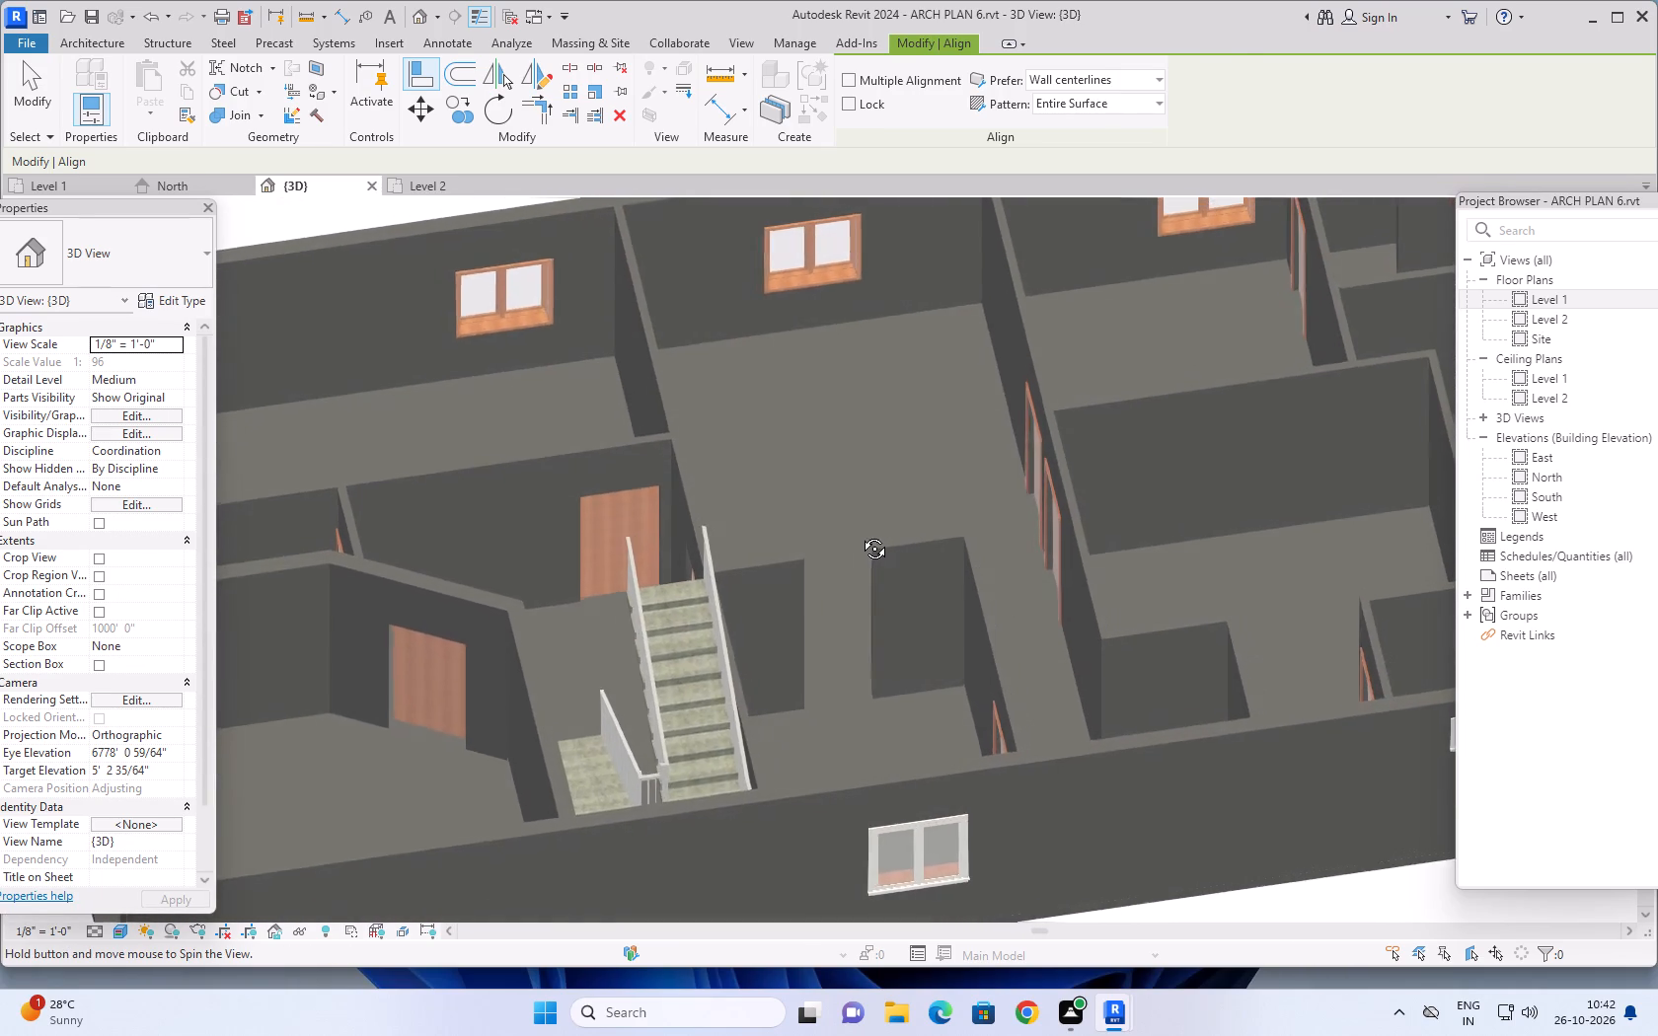
middle_click_drag(860, 534, 907, 661, "shift")
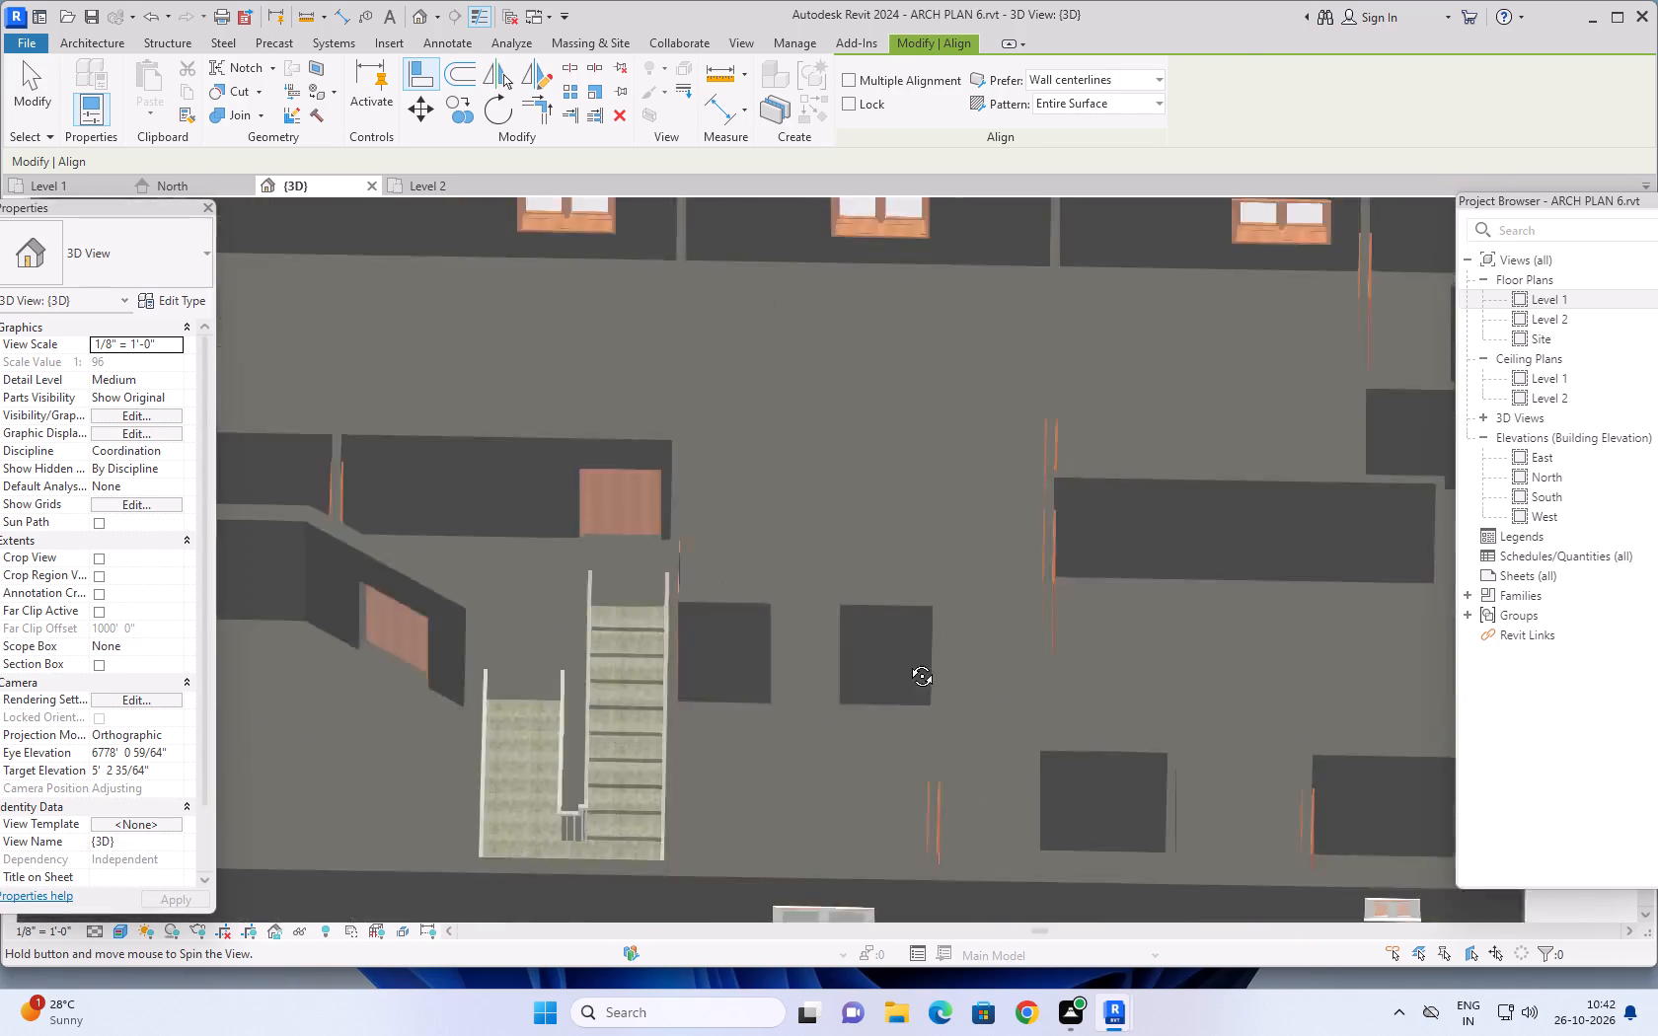
middle_click_drag(907, 661, 1179, 531, "shift")
scroll(1182, 527, "down", 3)
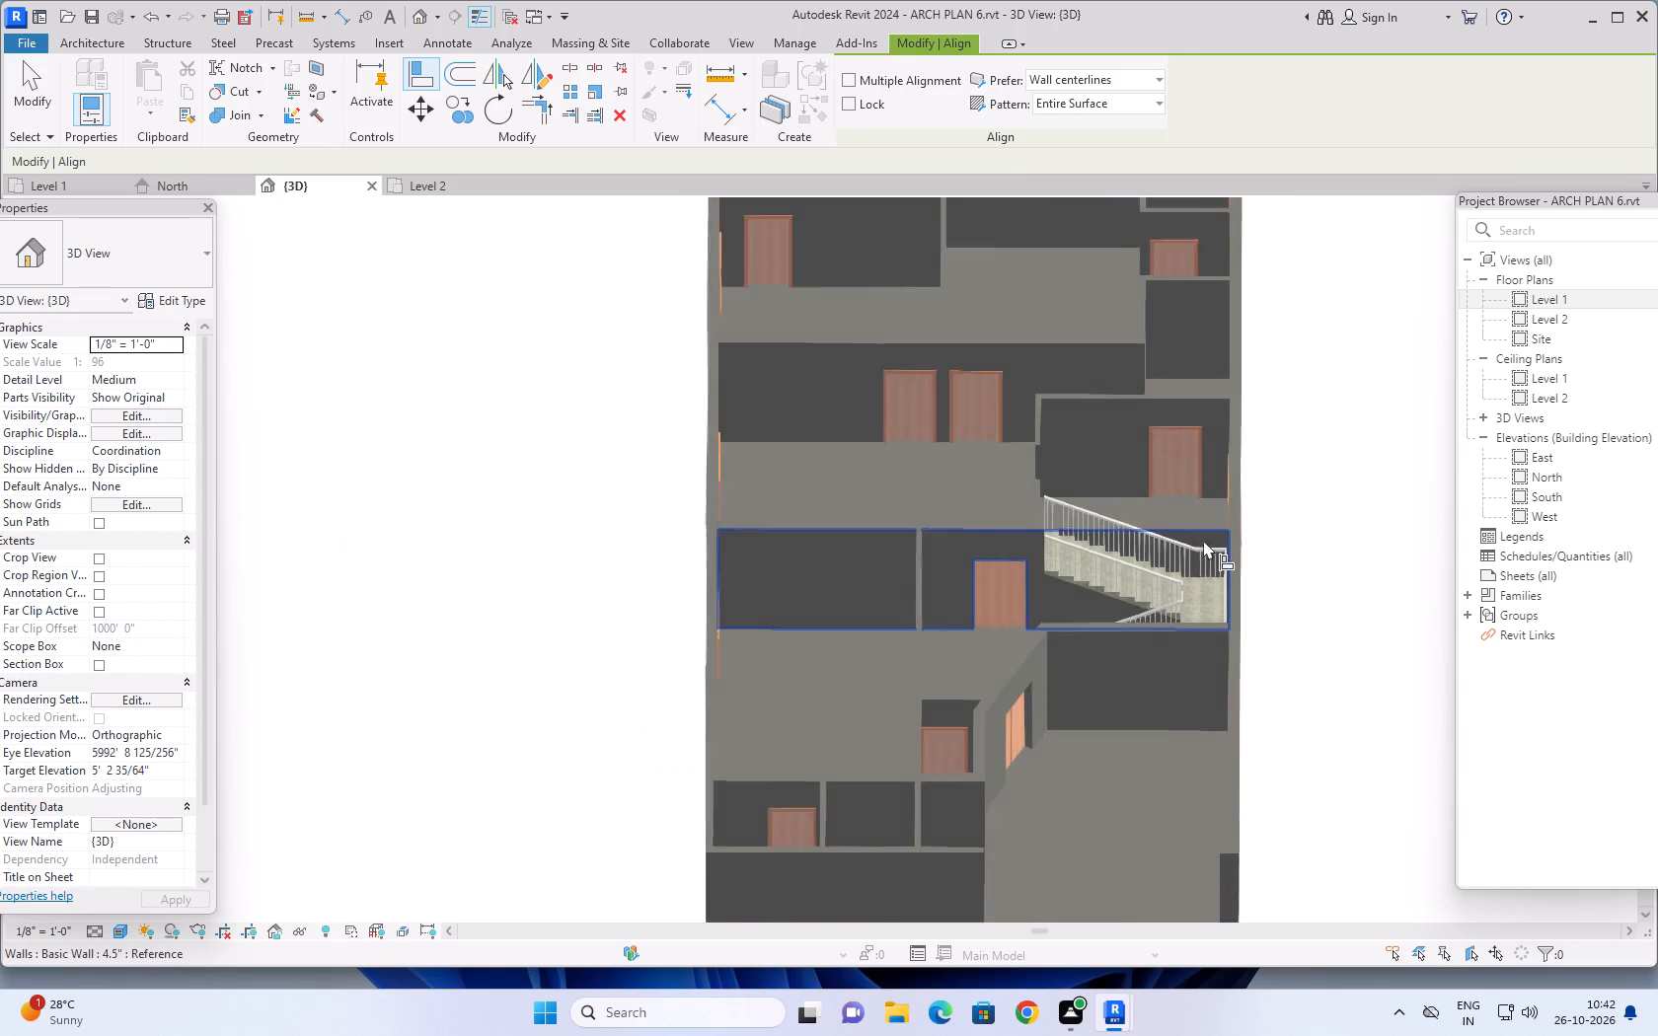
scroll(1203, 540, "down", 1)
middle_click_drag(1280, 535, 1277, 411, "shift")
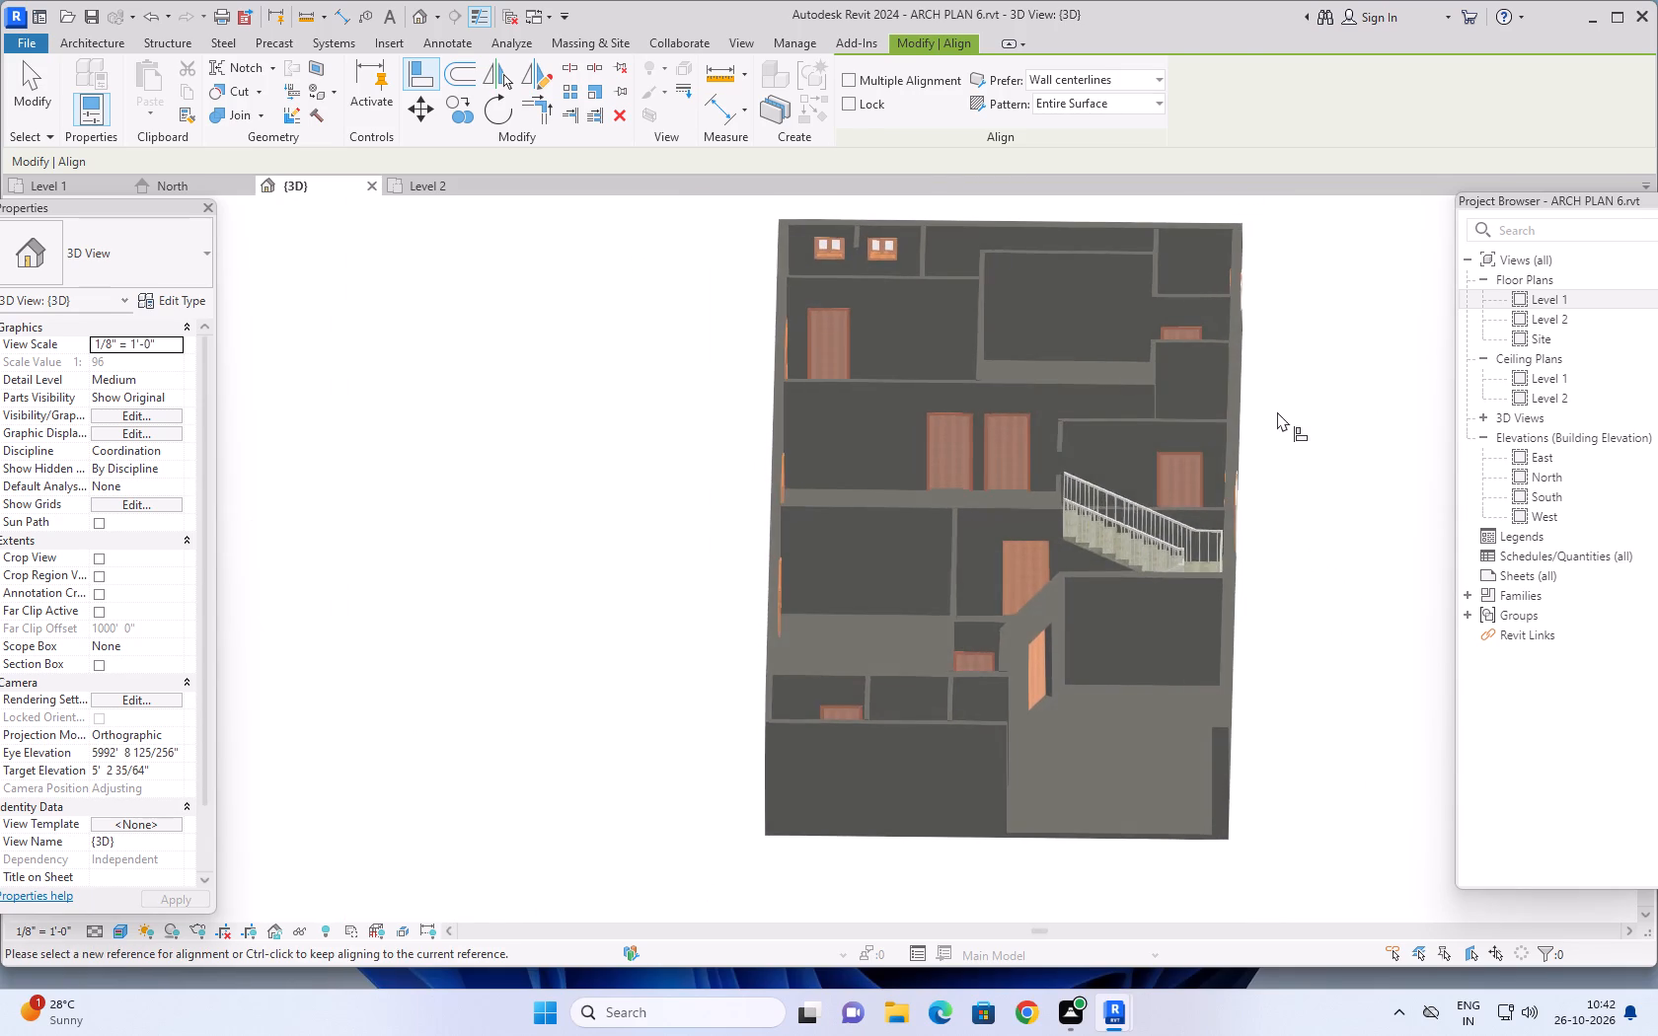
middle_click_drag(1275, 434, 1192, 555, "shift")
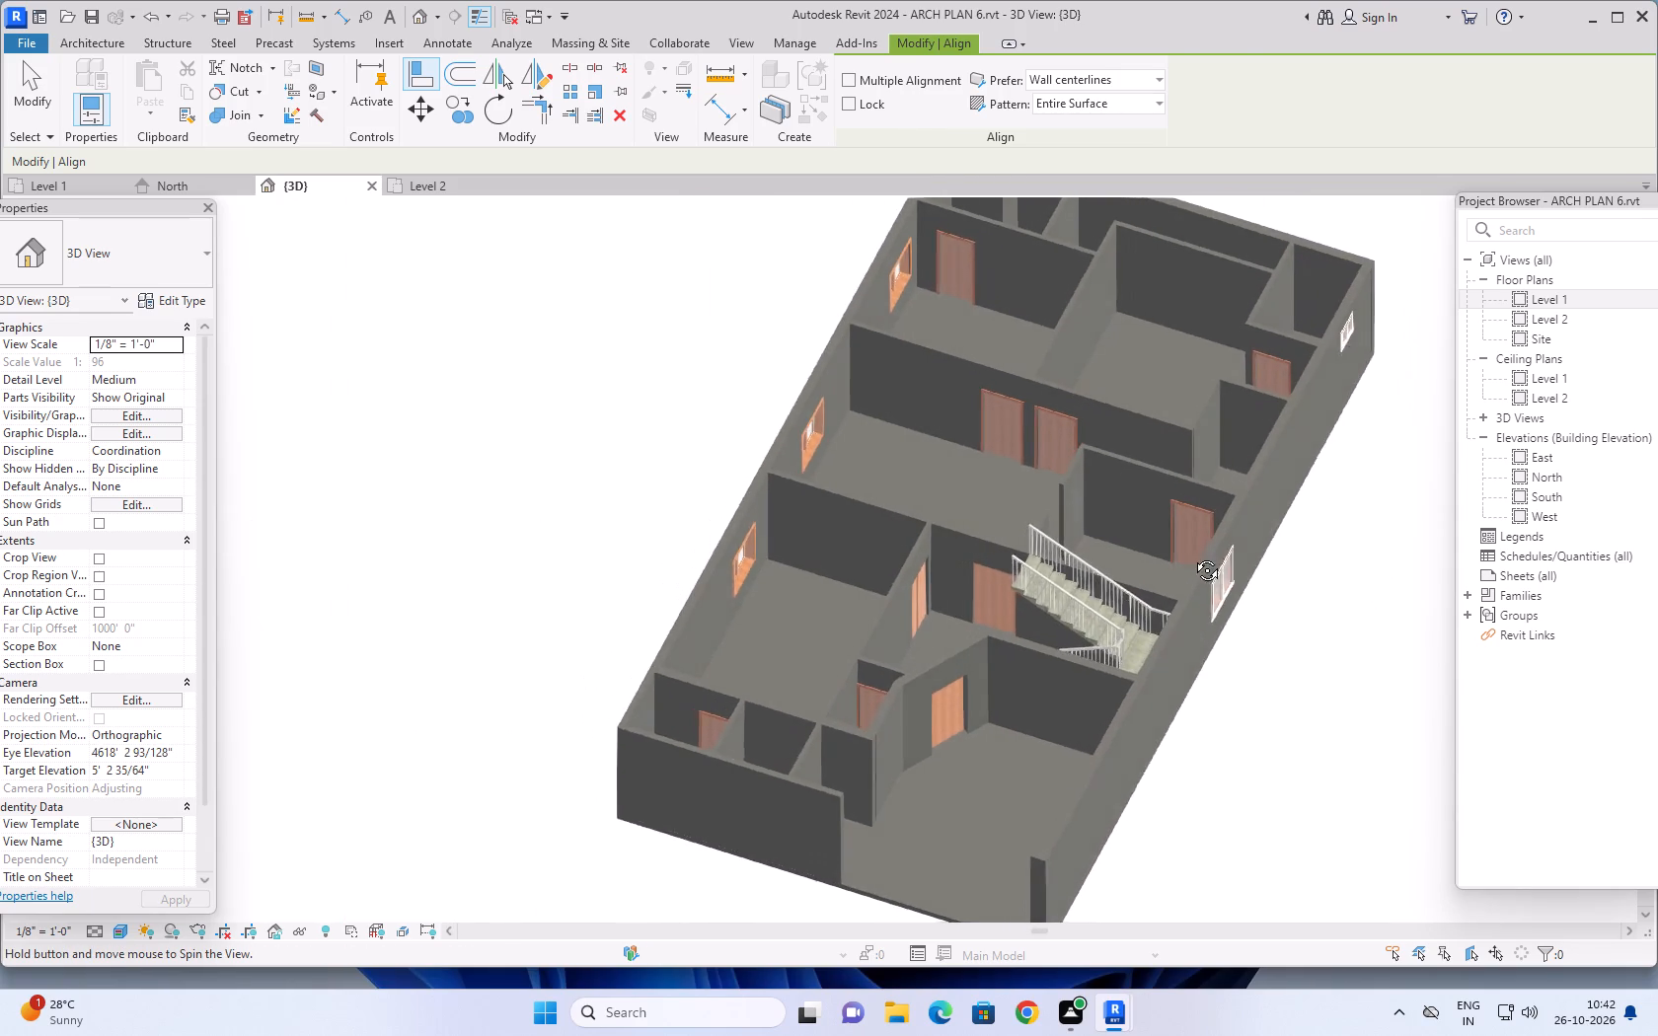
middle_click_drag(1192, 555, 1285, 532, "shift")
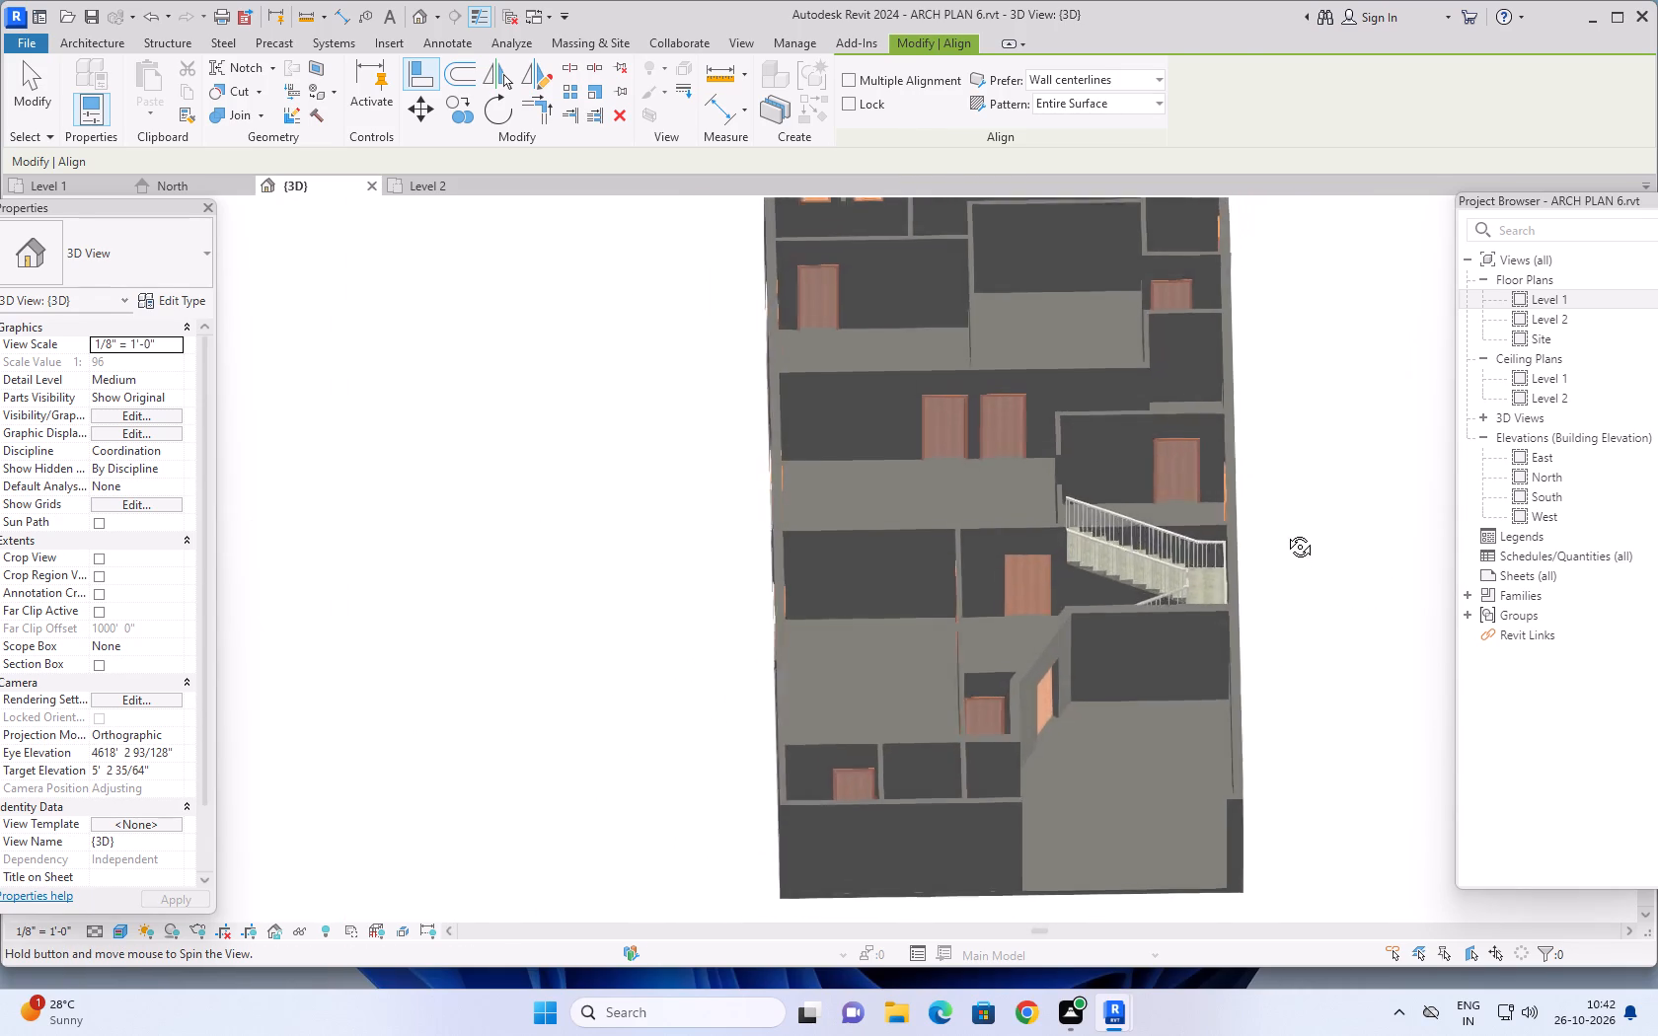
middle_click_drag(1285, 532, 1267, 614, "shift")
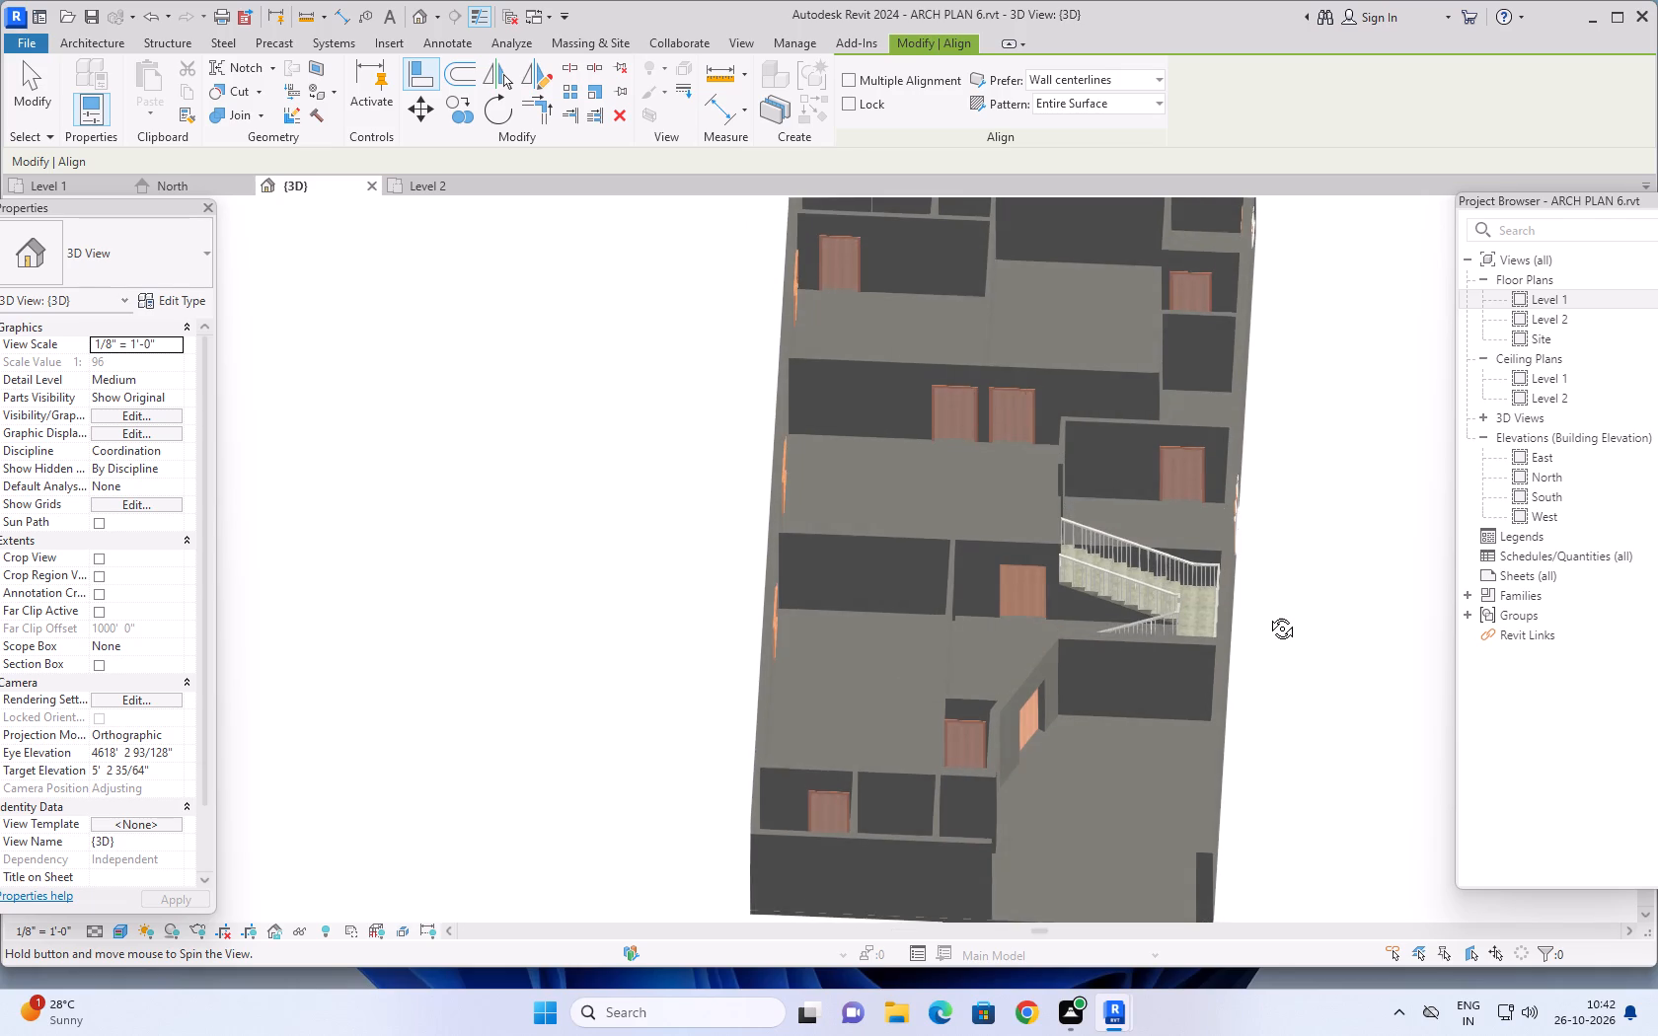
middle_click_drag(1267, 614, 1266, 624, "shift")
scroll(823, 811, "up", 3)
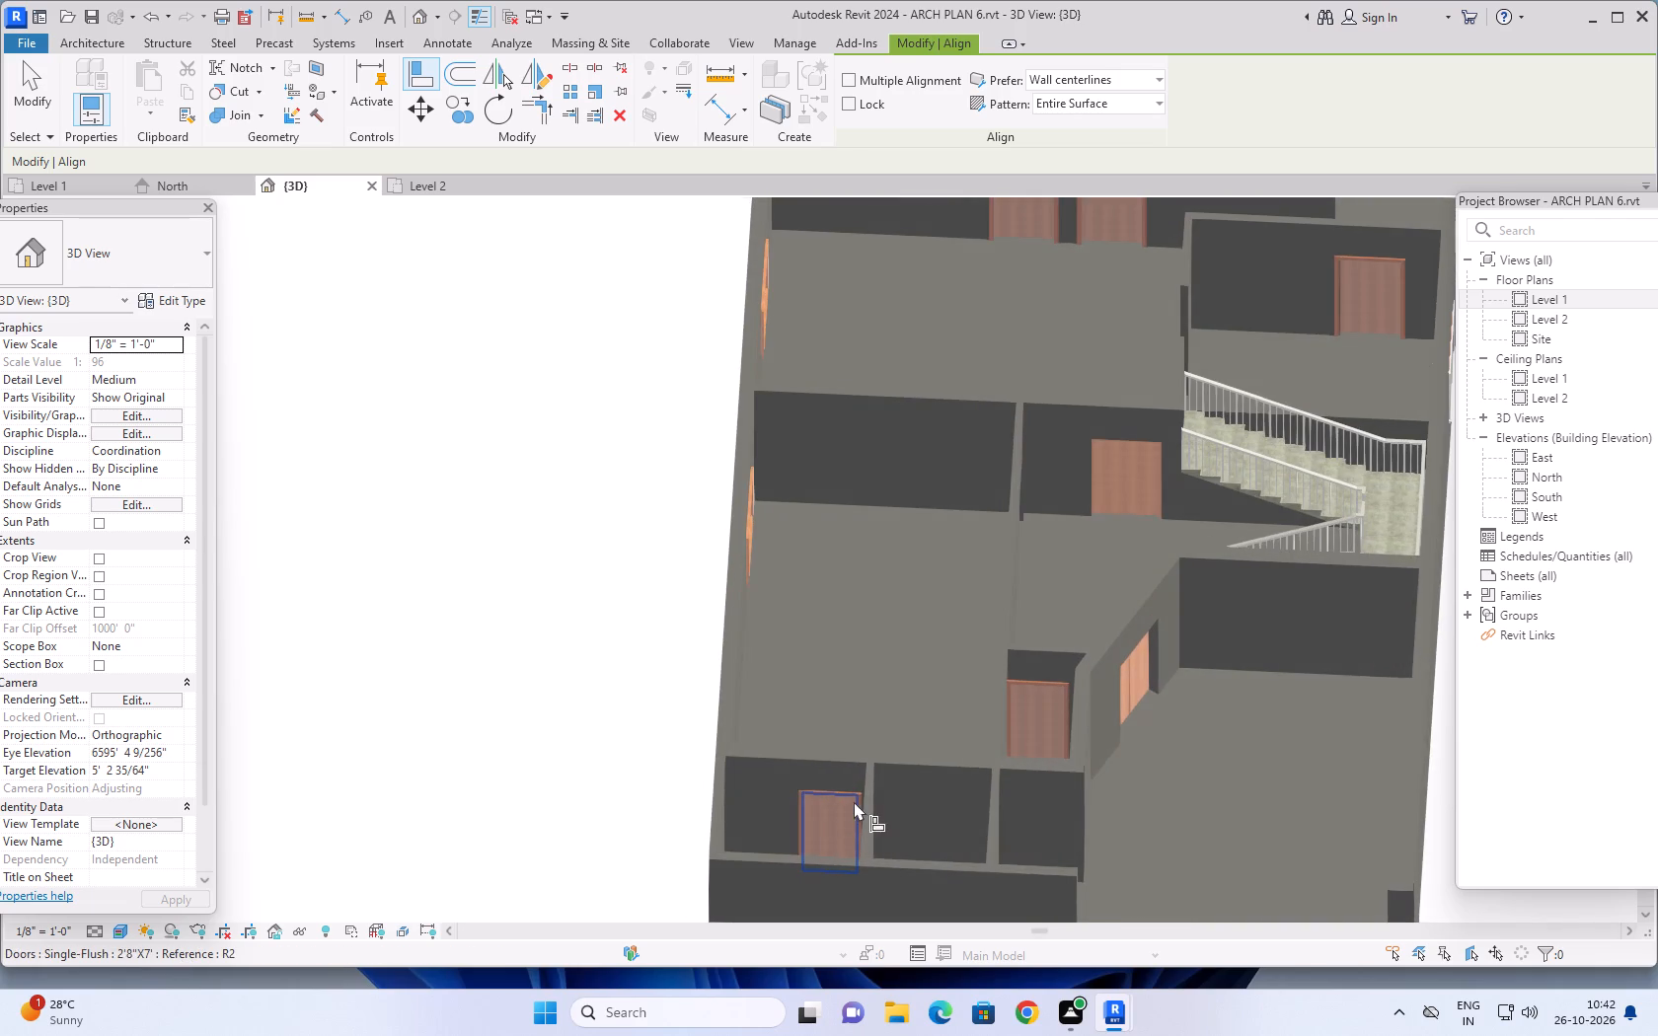
scroll(883, 807, "down", 3)
middle_click_drag(908, 820, 911, 556)
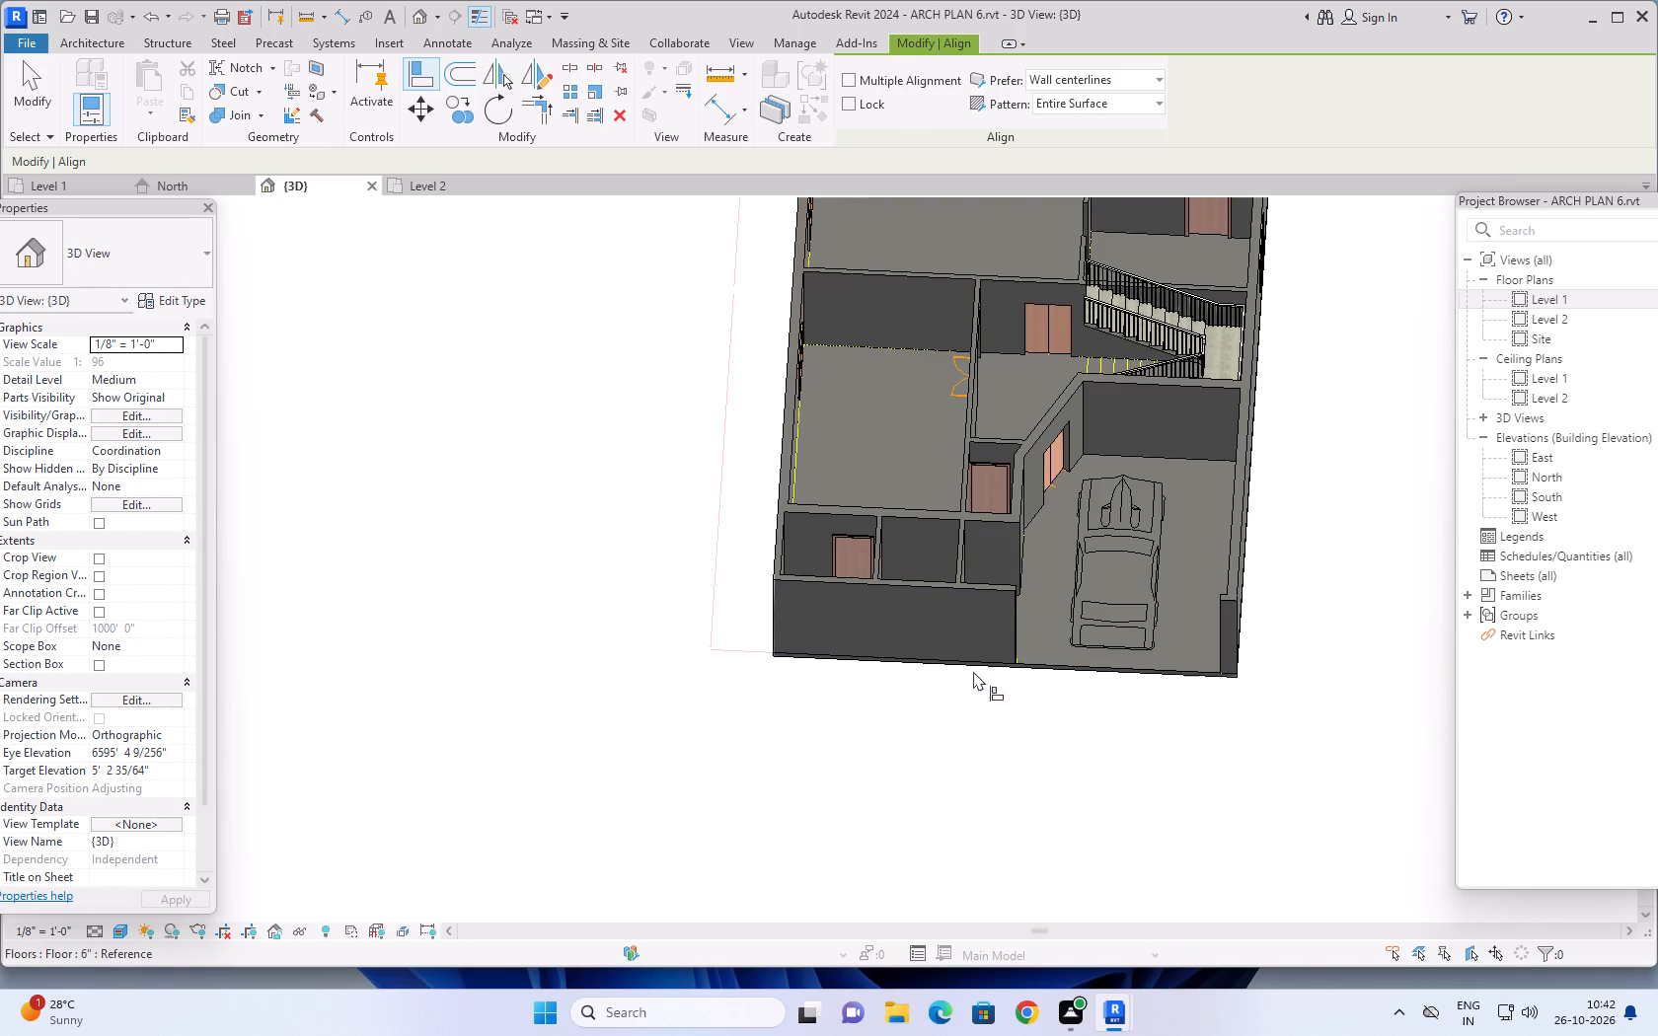
In the Level 1 plan, set the front wall along SEE BELOW and LAWN to Unconnected with a 2' height.
left_click(69, 185)
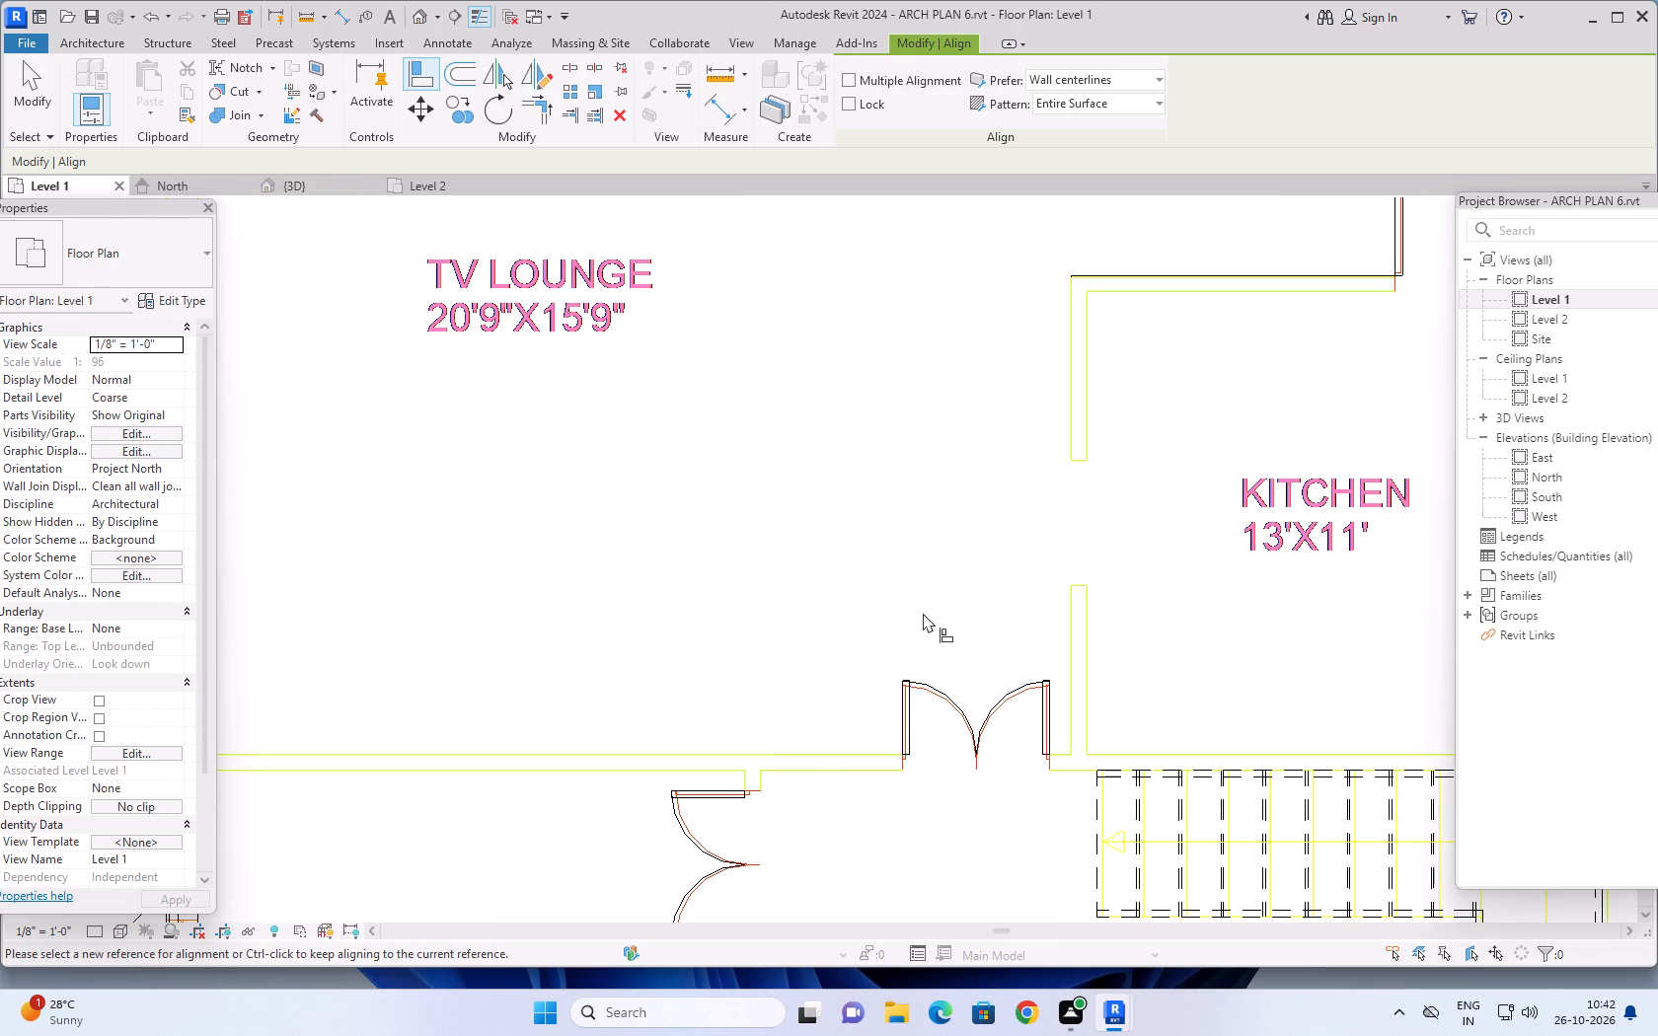
scroll(923, 613, "down", 13)
middle_click_drag(1150, 706, 1150, 534)
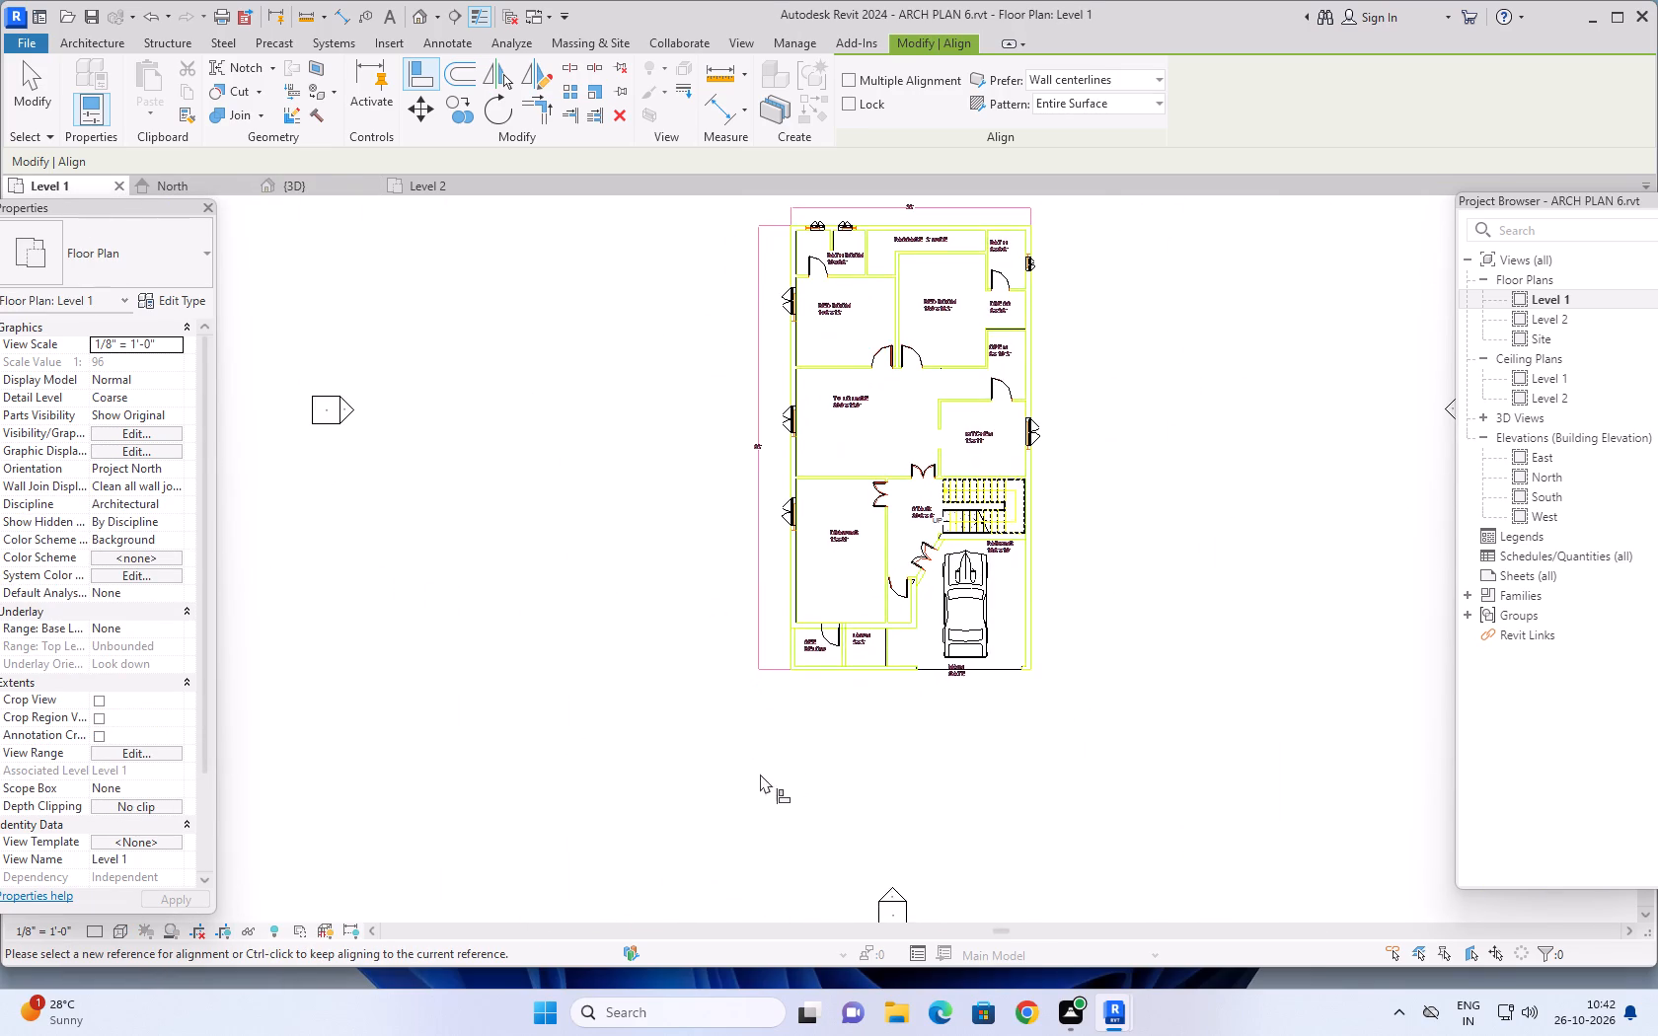
scroll(736, 755, "up", 4)
middle_click_drag(871, 671, 824, 756)
scroll(824, 756, "up", 2)
middle_click_drag(869, 719, 846, 759)
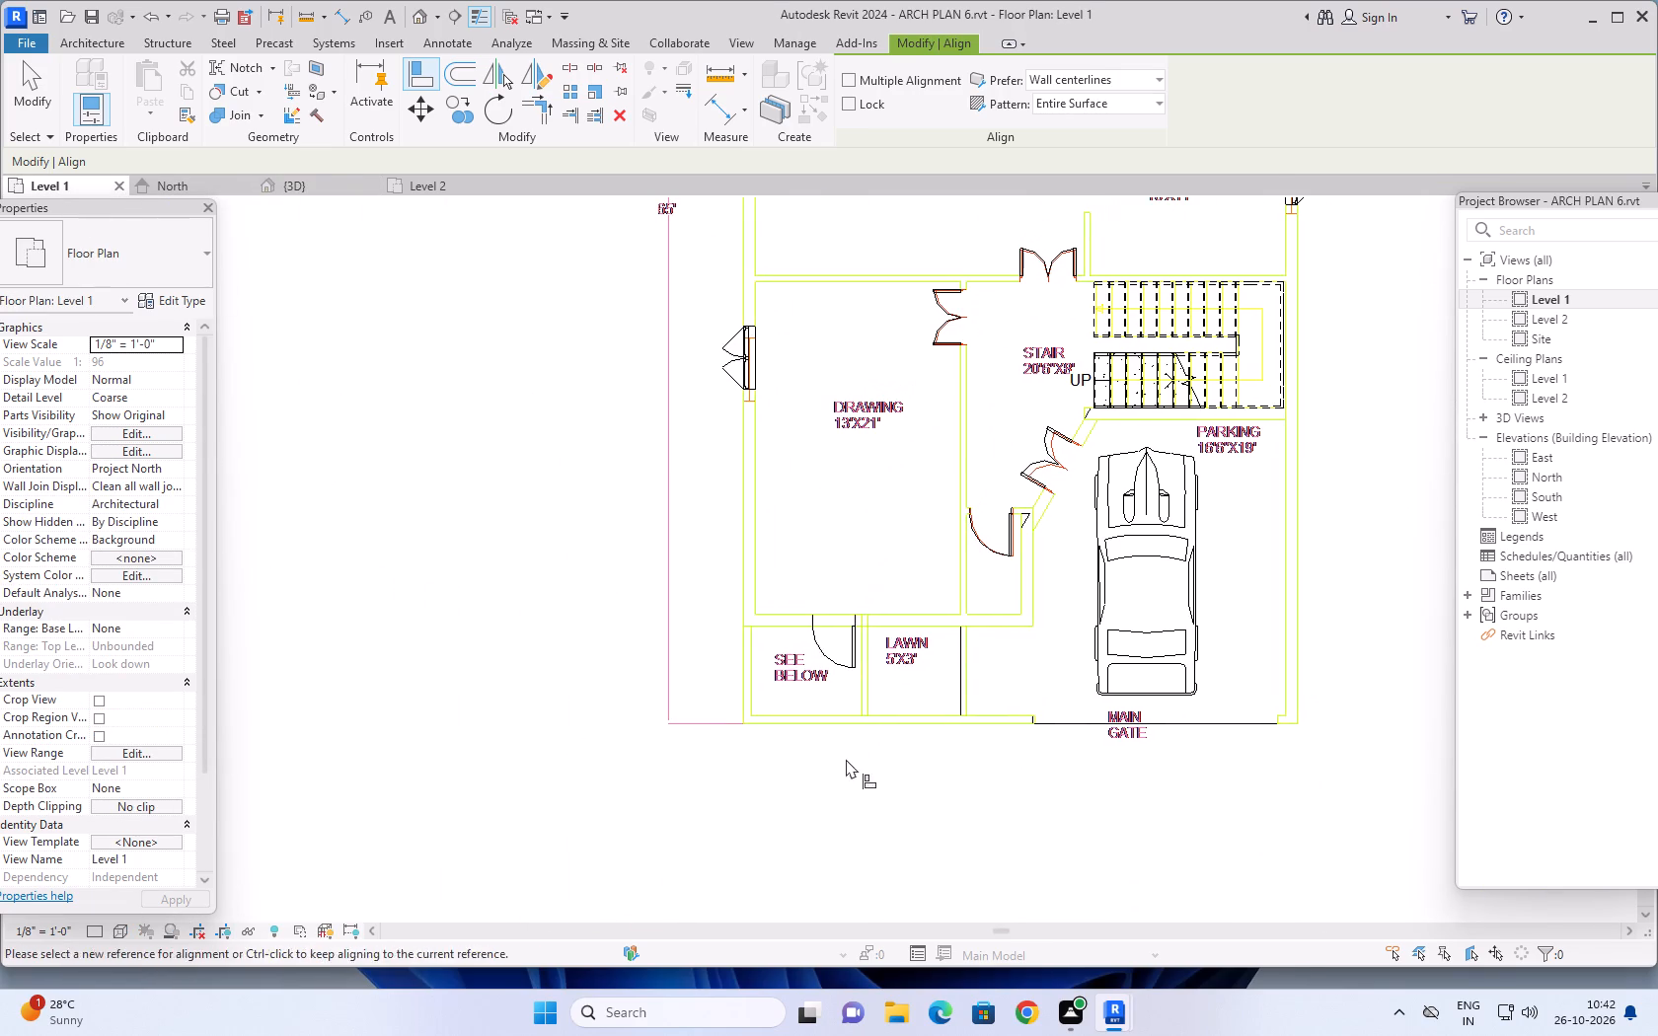
key("Escape")
key("Escape")
left_click(802, 722)
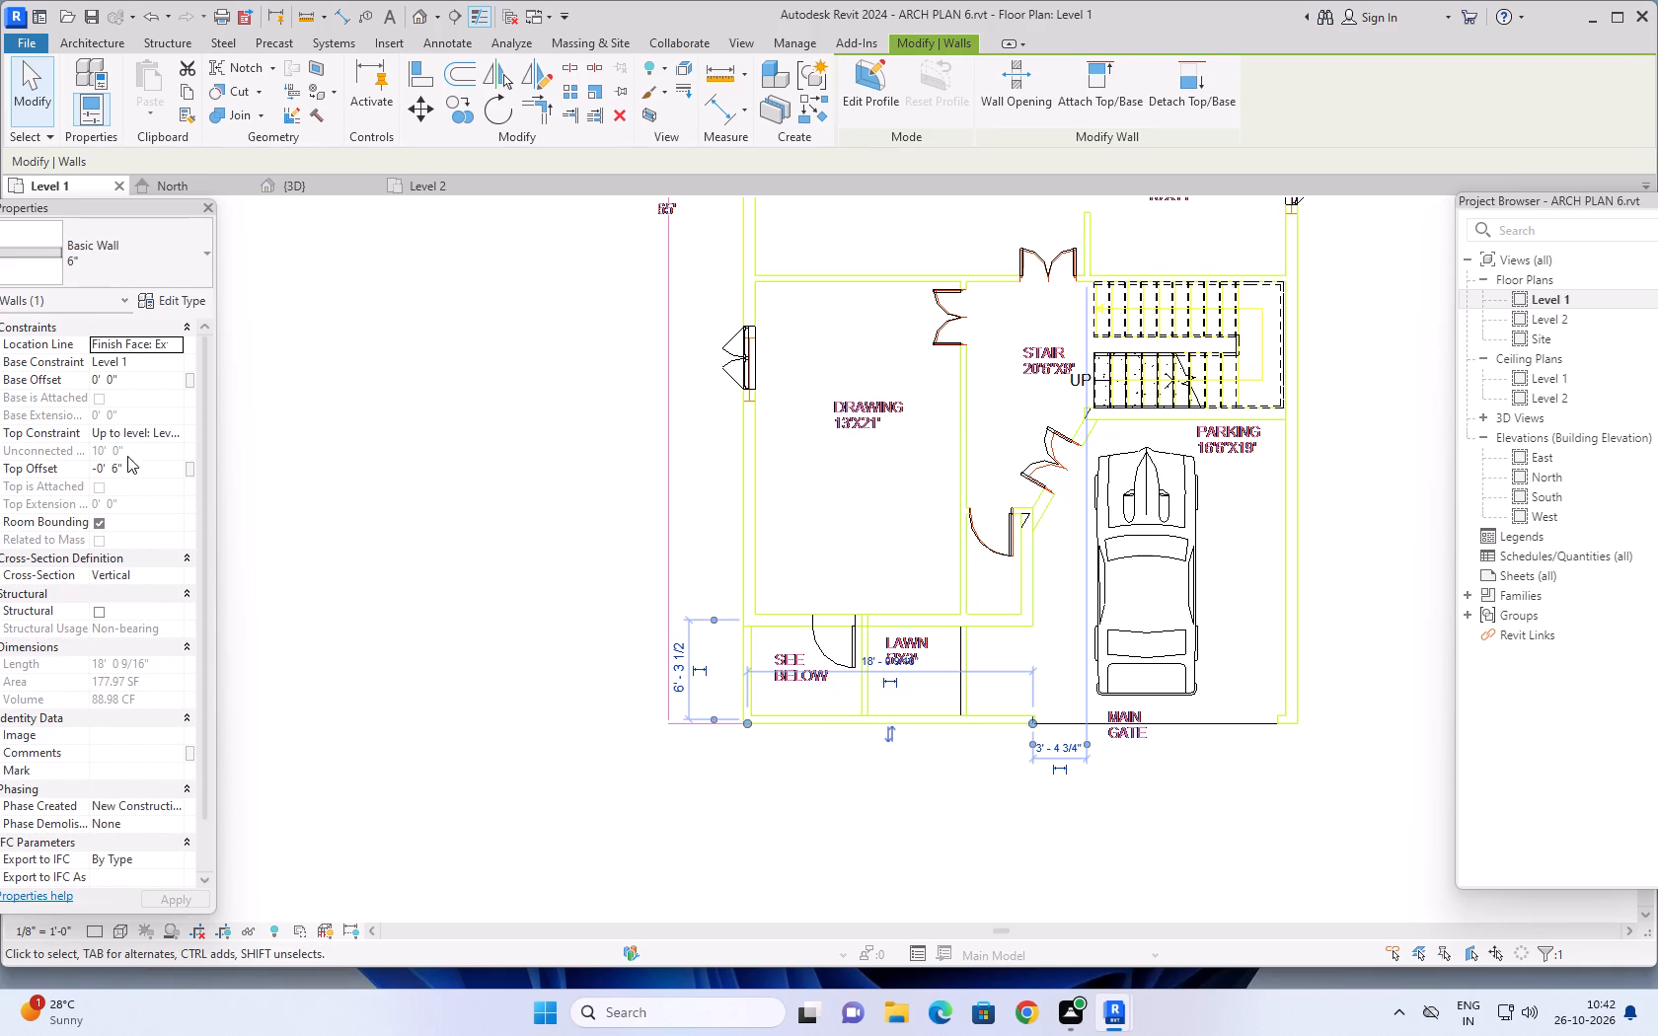
left_click(175, 431)
left_click(168, 446)
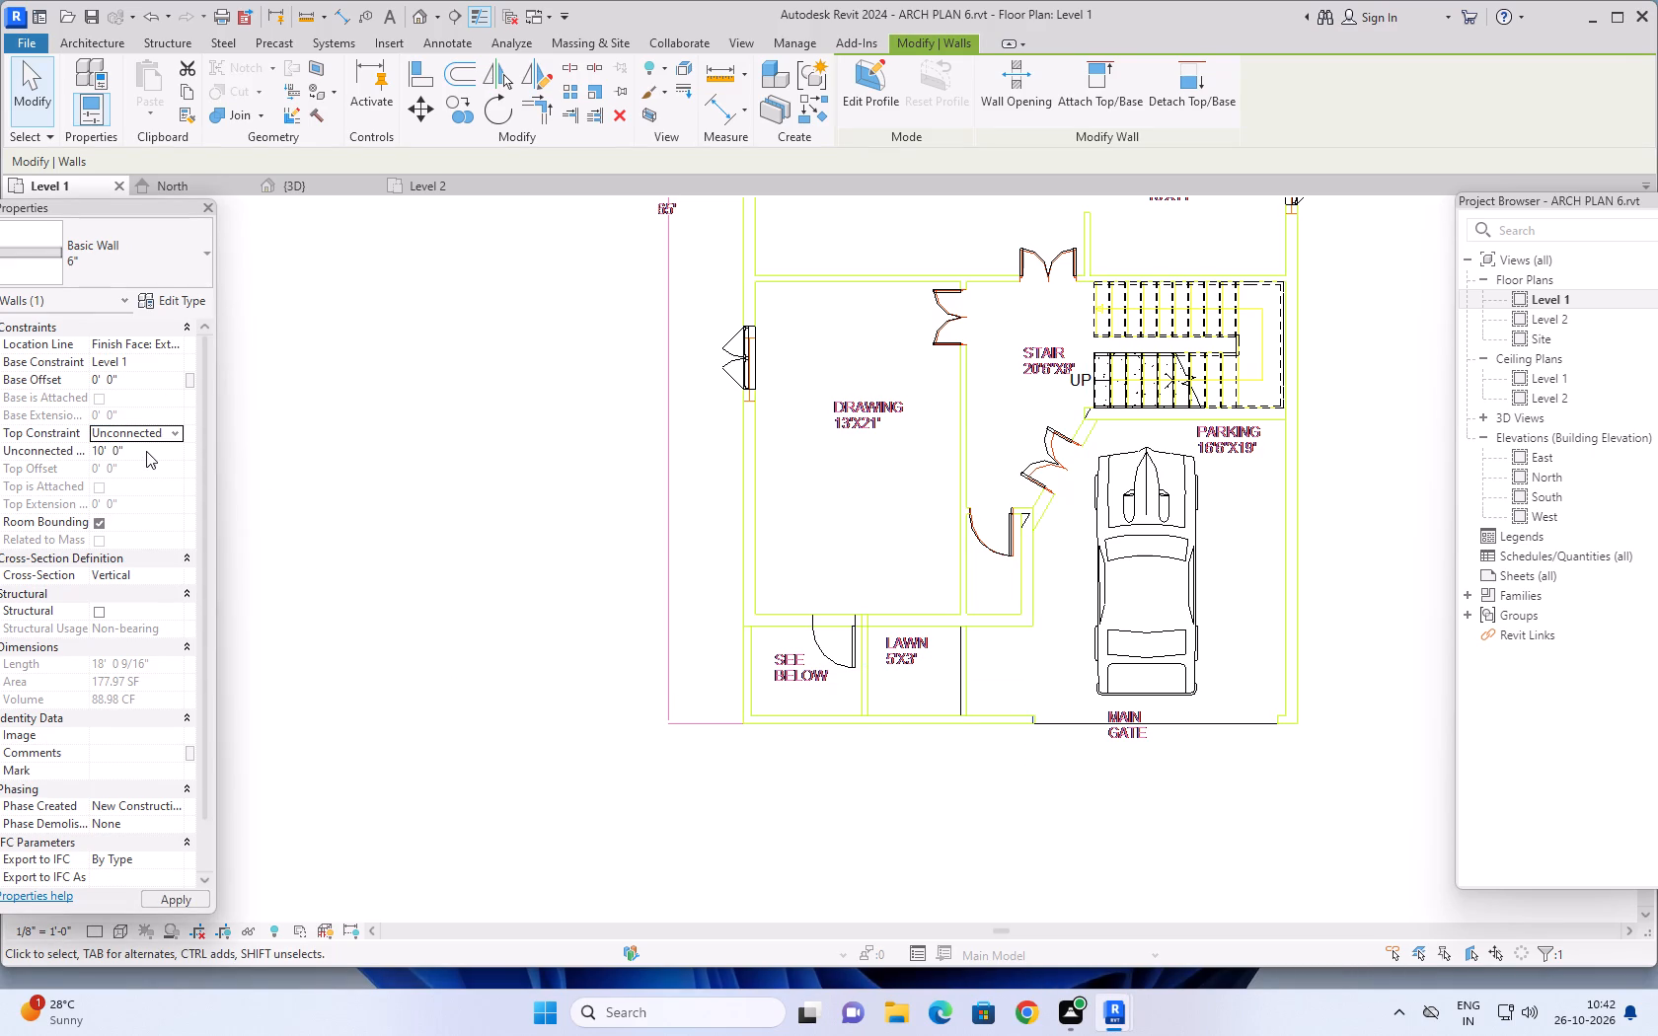
left_click(146, 451)
type("2'")
key("Return")
Set the short outer side wall next to SEE BELOW to Unconnected with a 2' height.
left_click(752, 644)
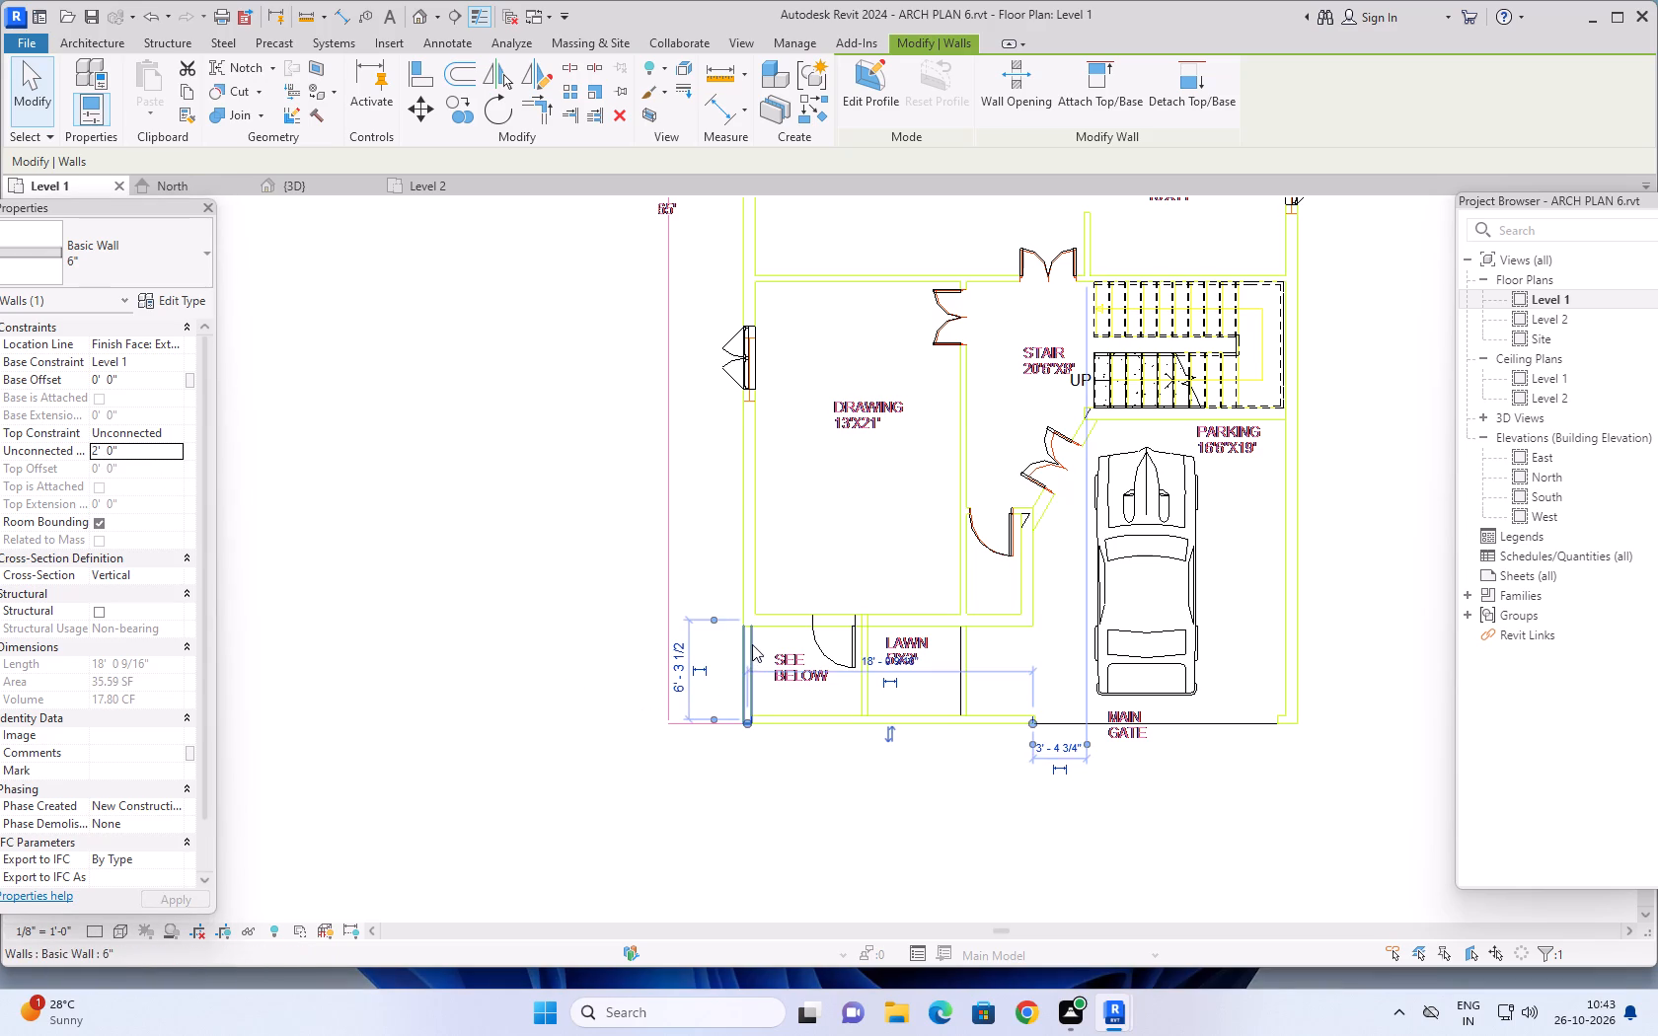
left_click(168, 426)
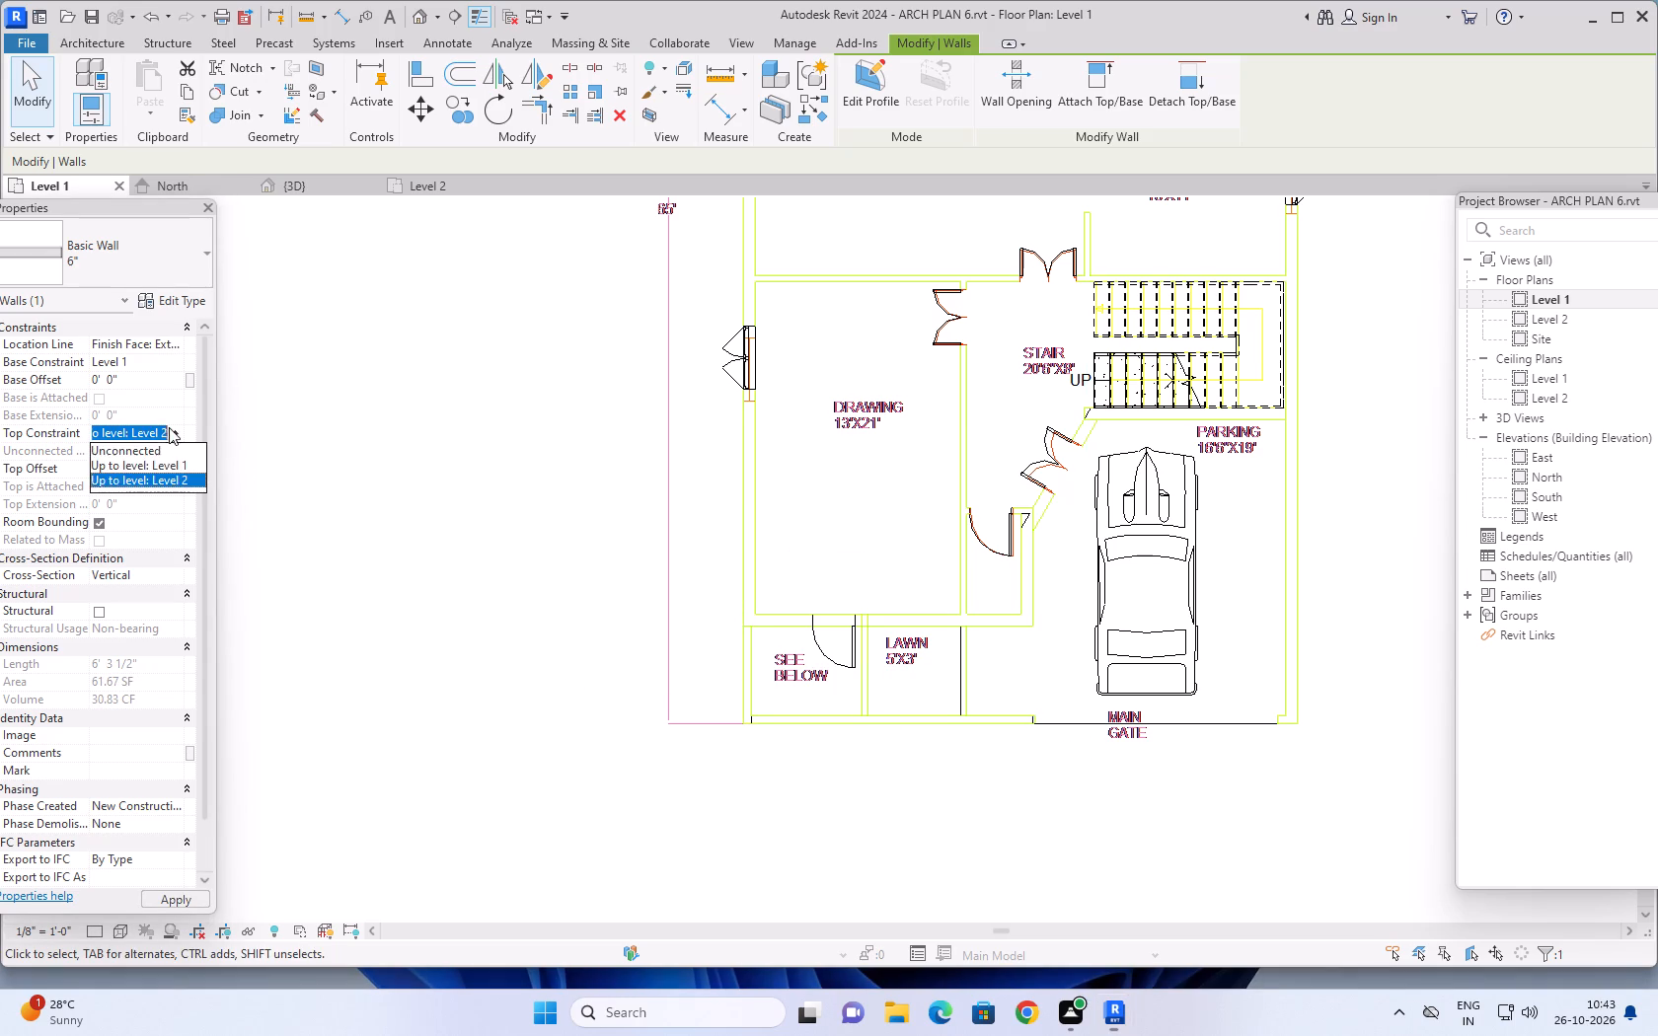
left_click(157, 450)
left_click(143, 458)
type("2'")
key("Return")
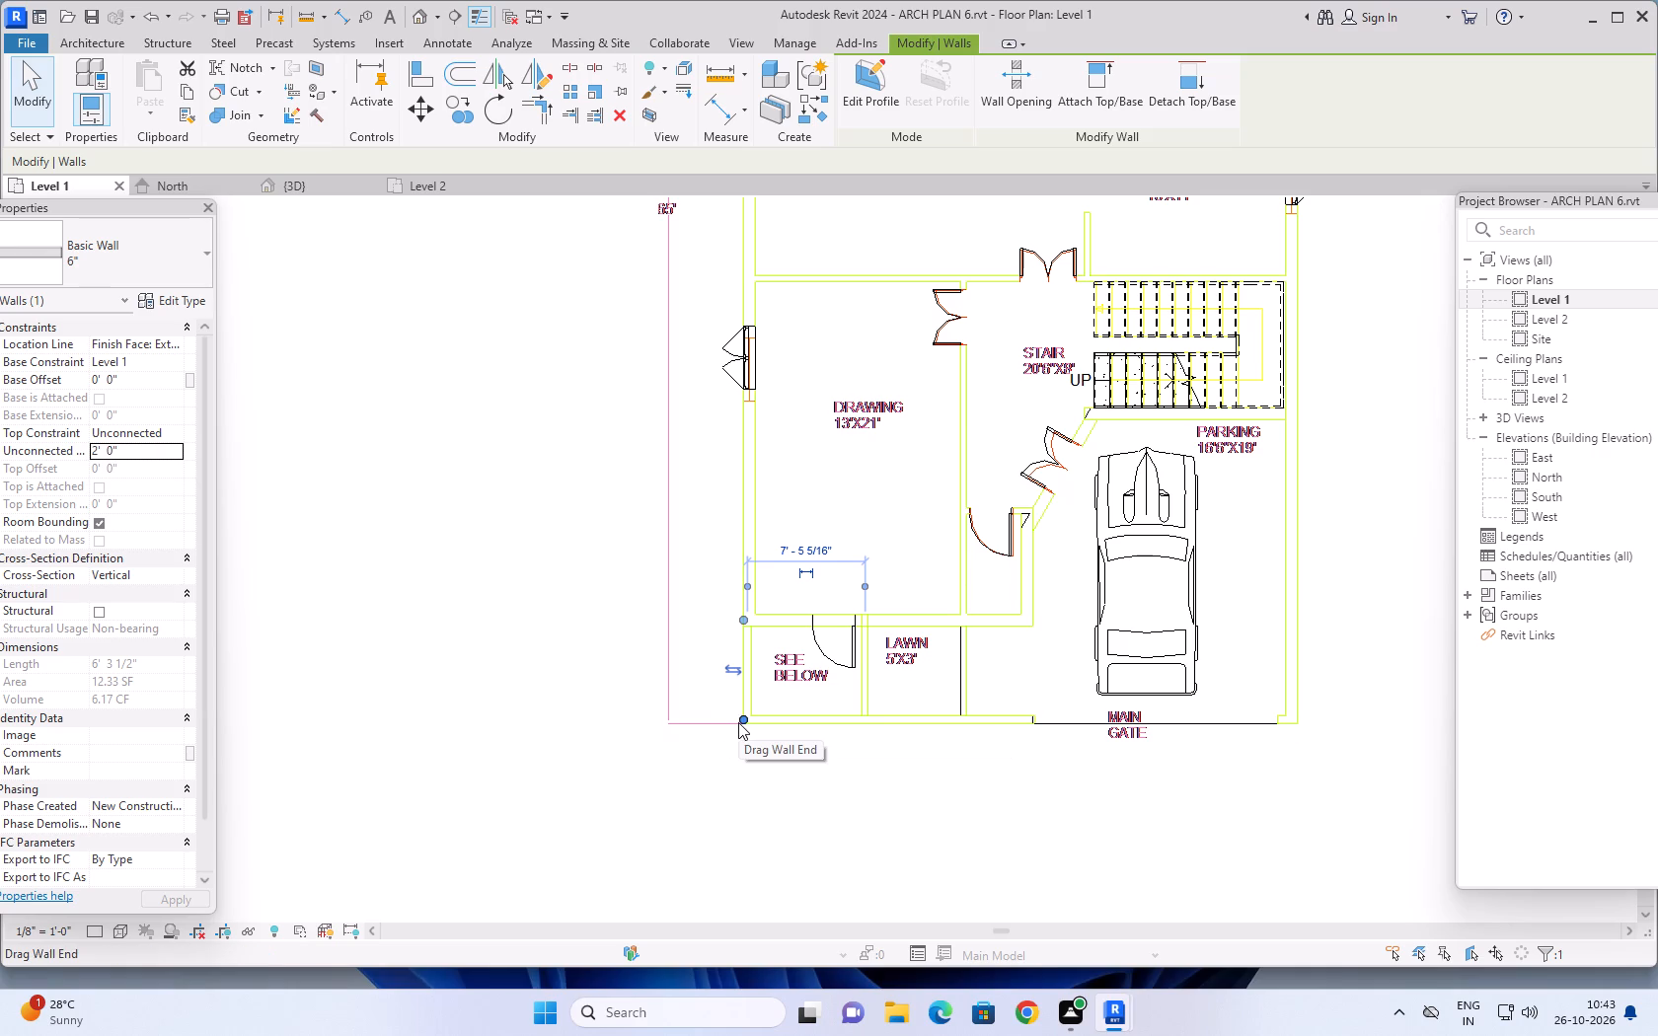
Check the lowered boundary walls in 3D and set the short outer side wall's unconnected height to 6'.
left_click(288, 192)
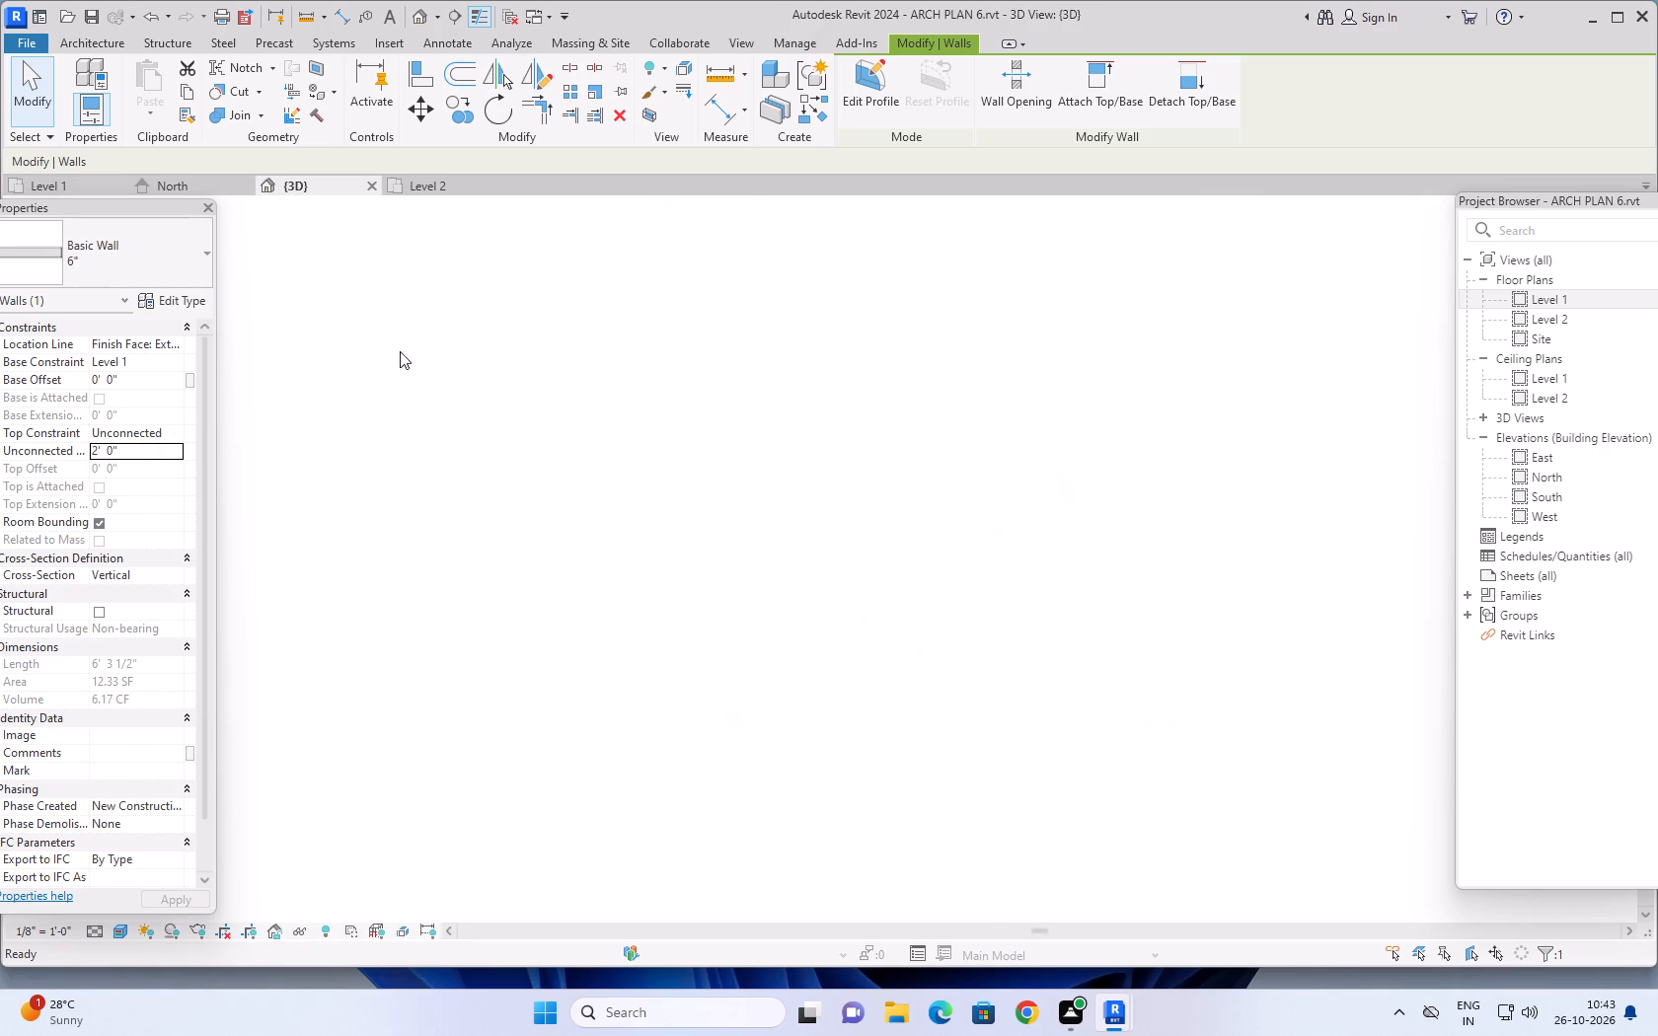
scroll(976, 733, "down", 1)
middle_click_drag(1045, 783, 1037, 732)
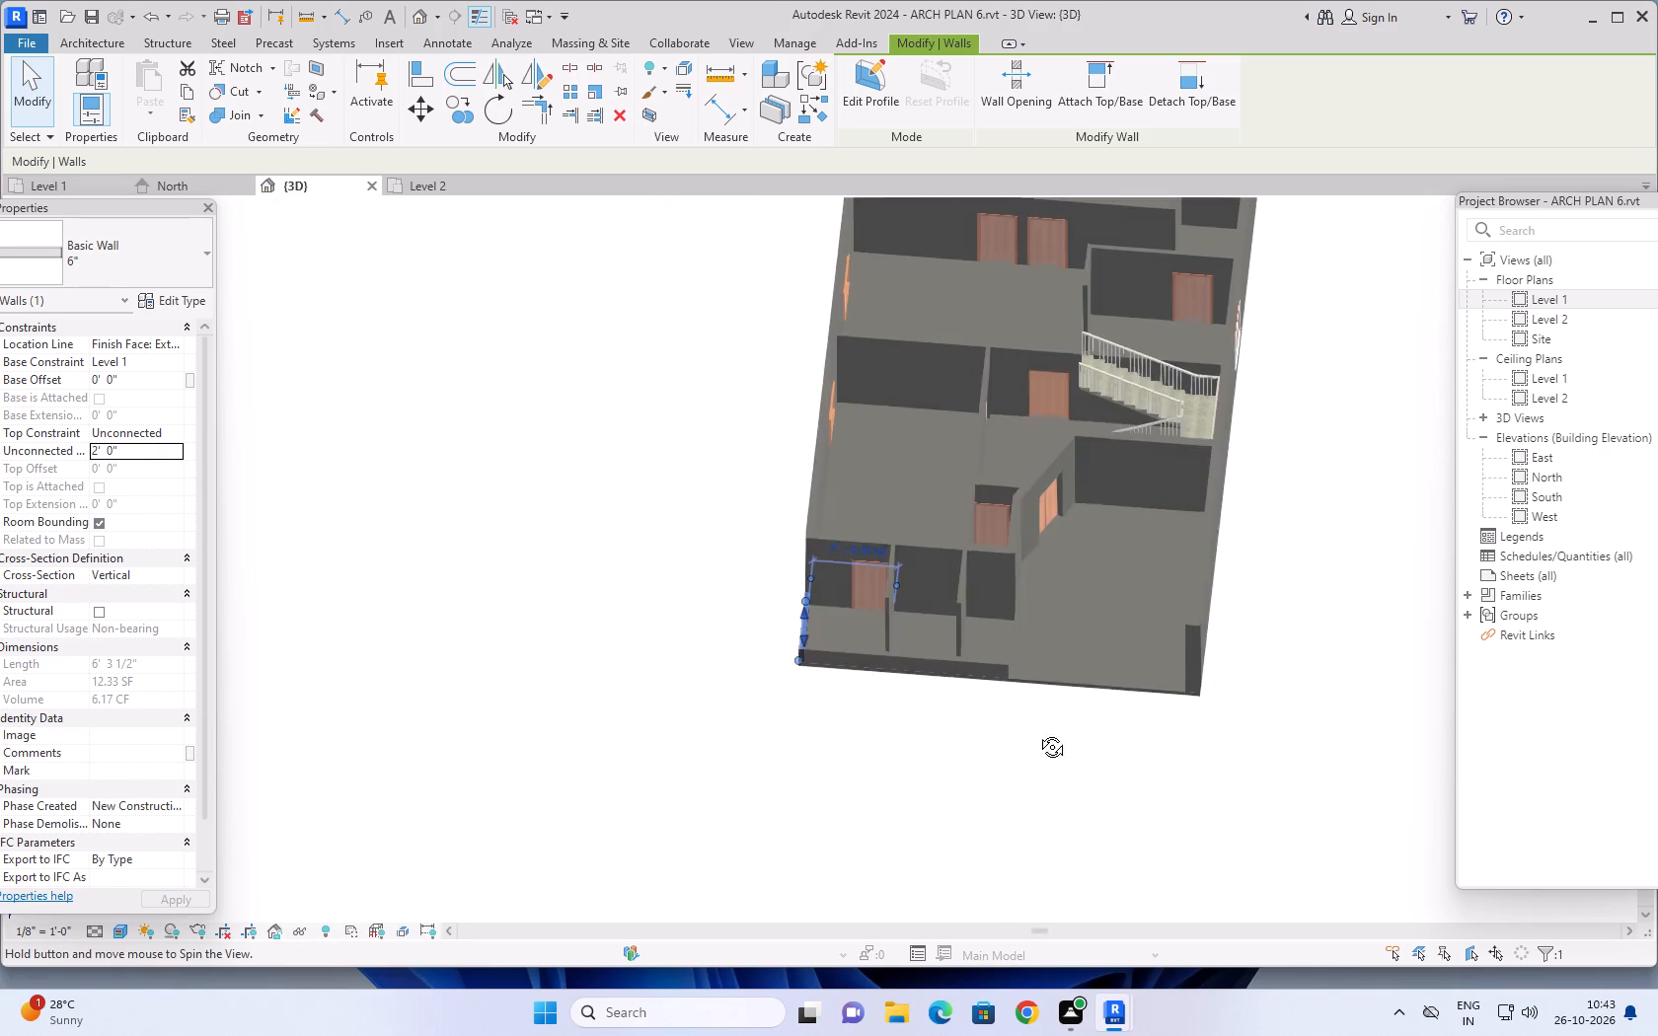
middle_click_drag(1037, 732, 1125, 492)
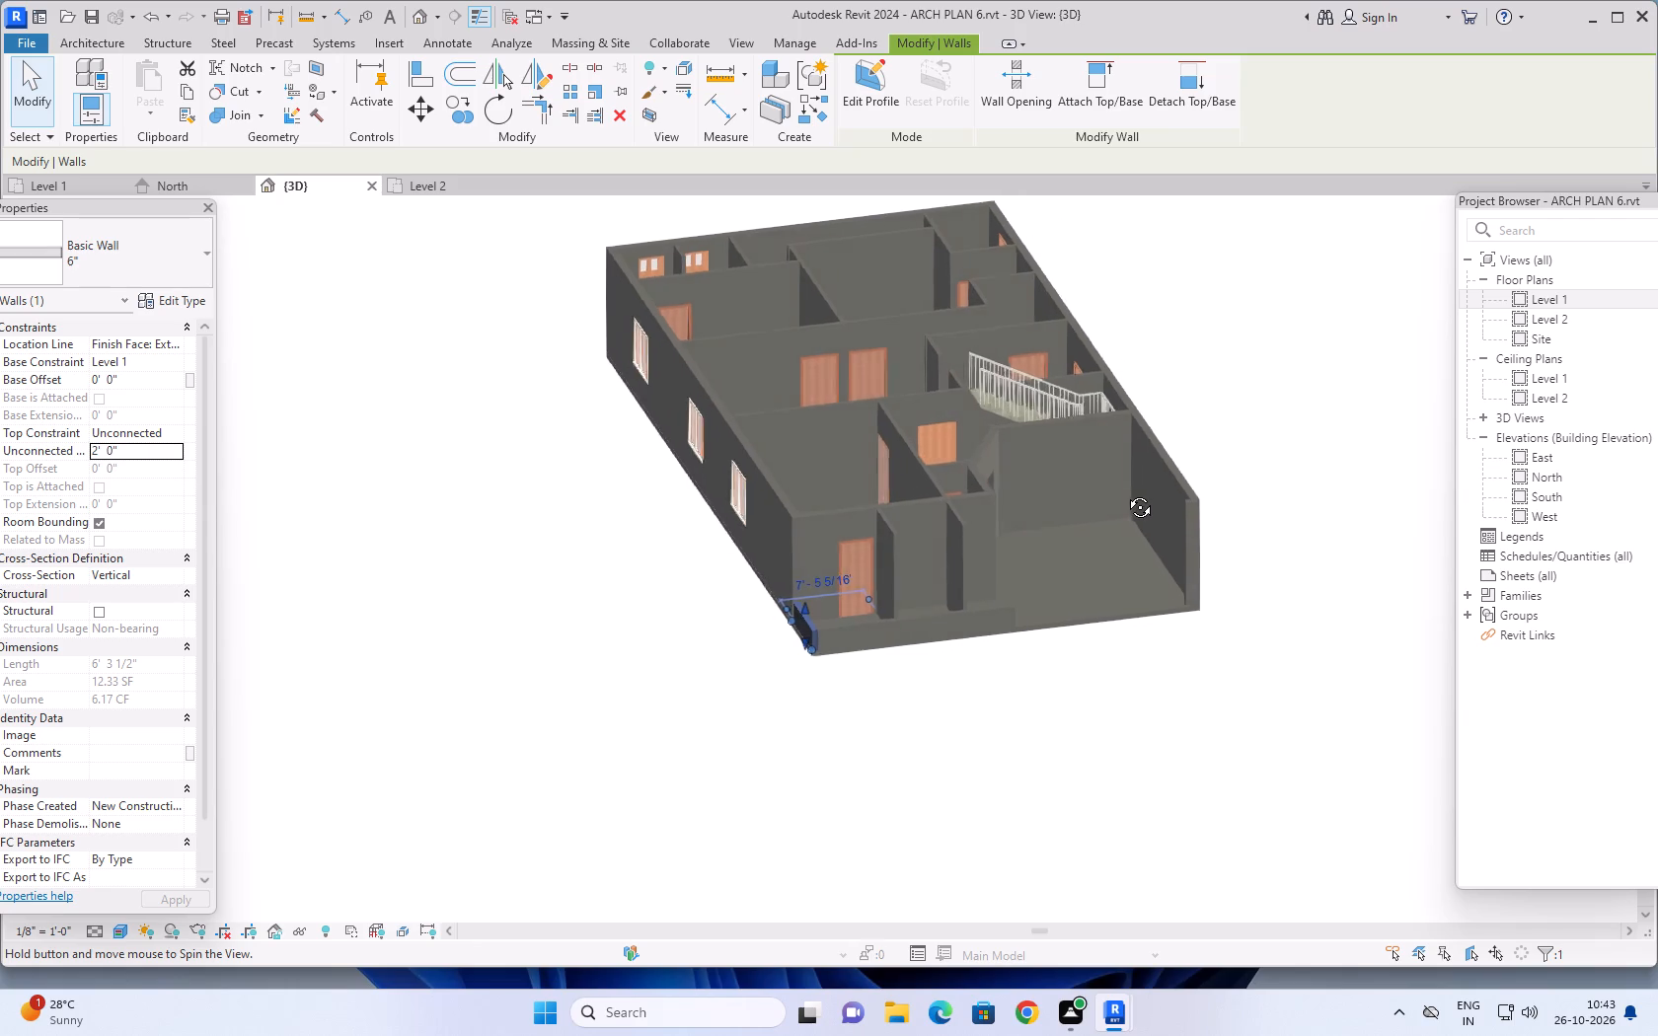
middle_click_drag(1125, 492, 1178, 599)
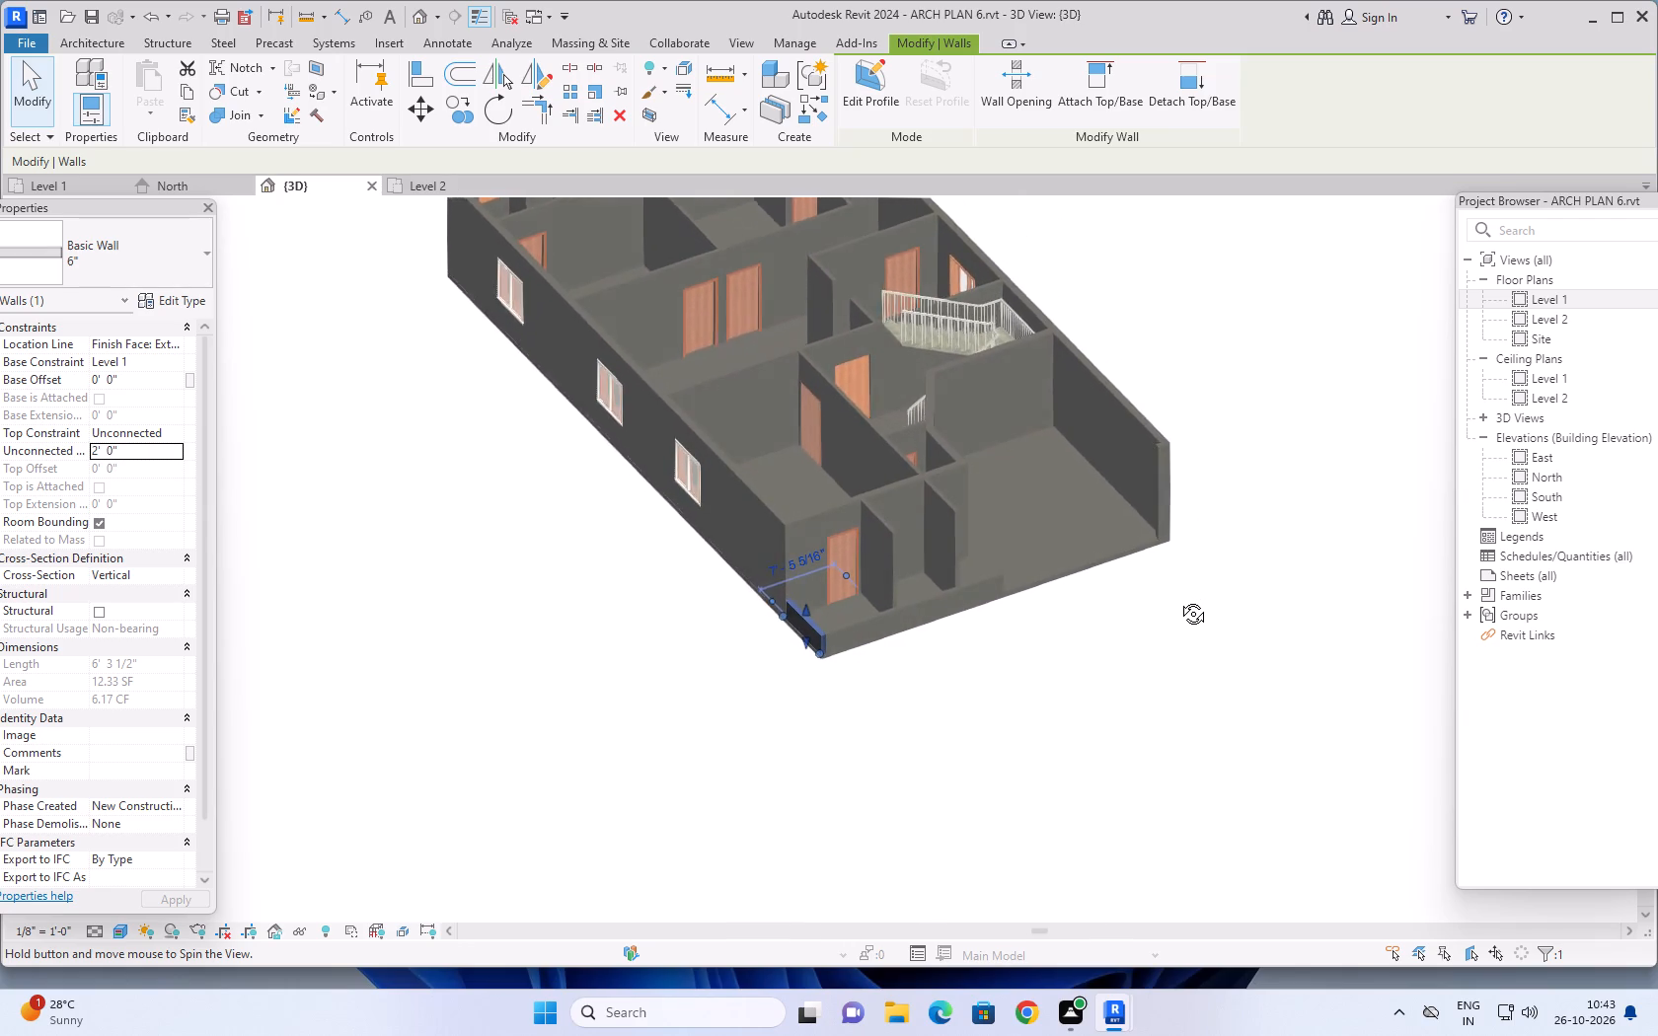
middle_click_drag(1178, 599, 1096, 677)
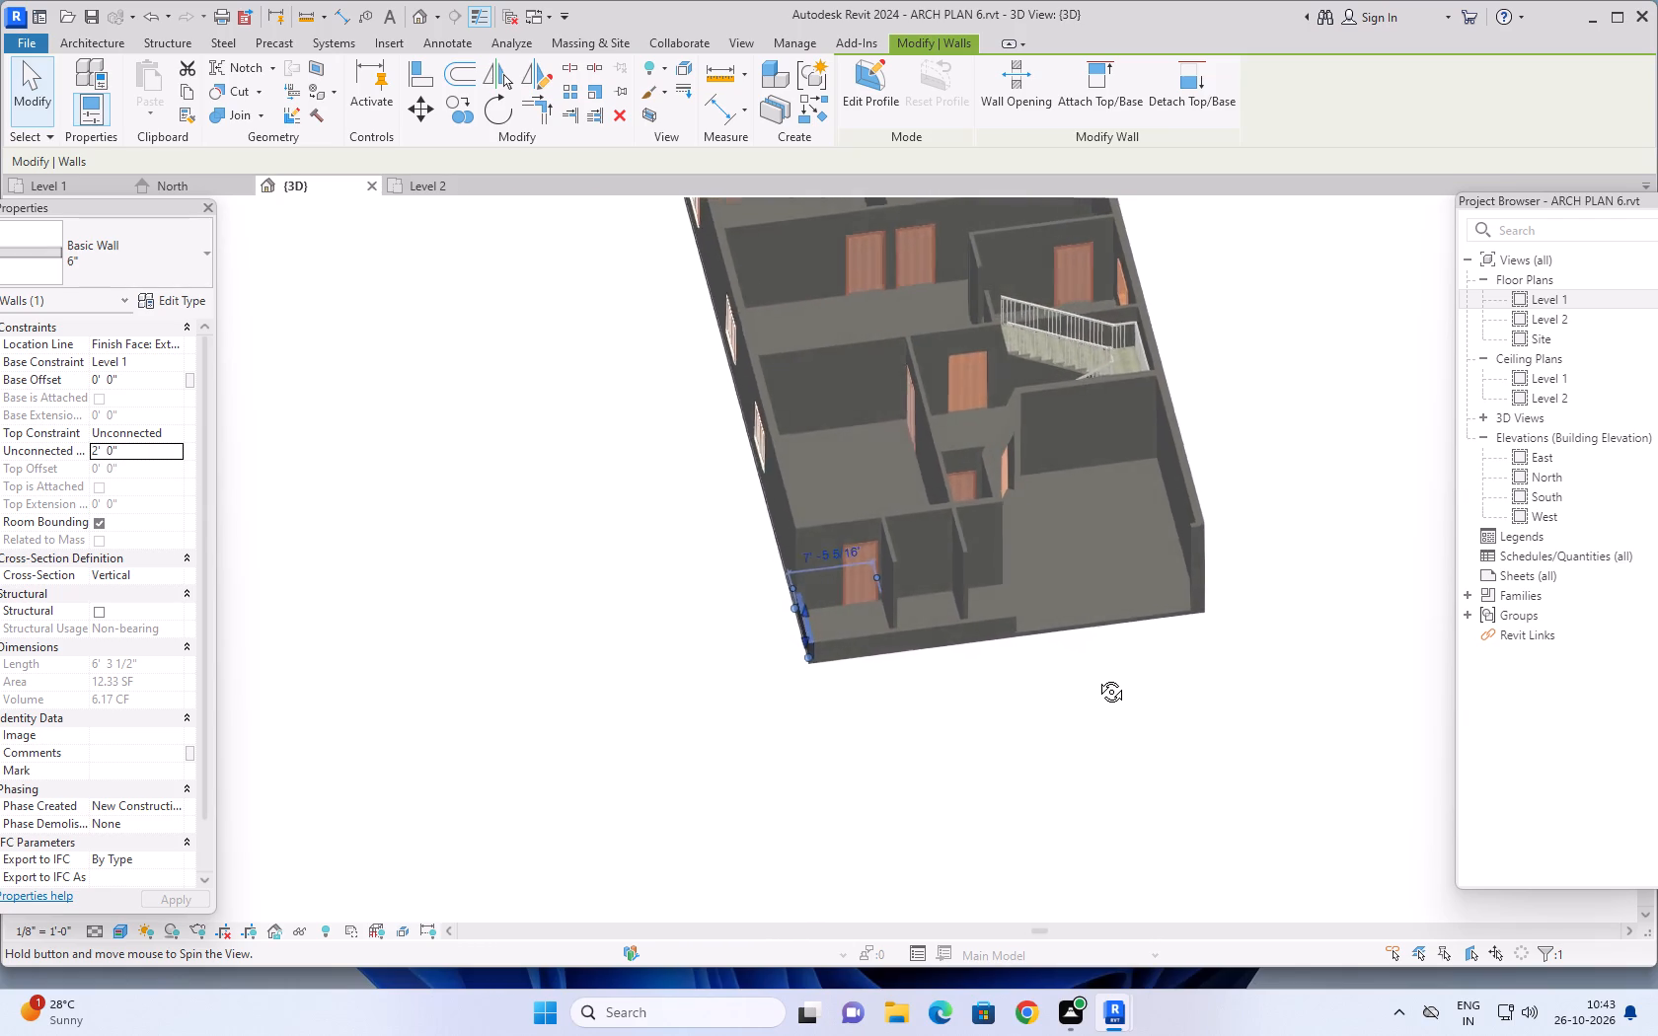
middle_click_drag(1096, 677, 1058, 735)
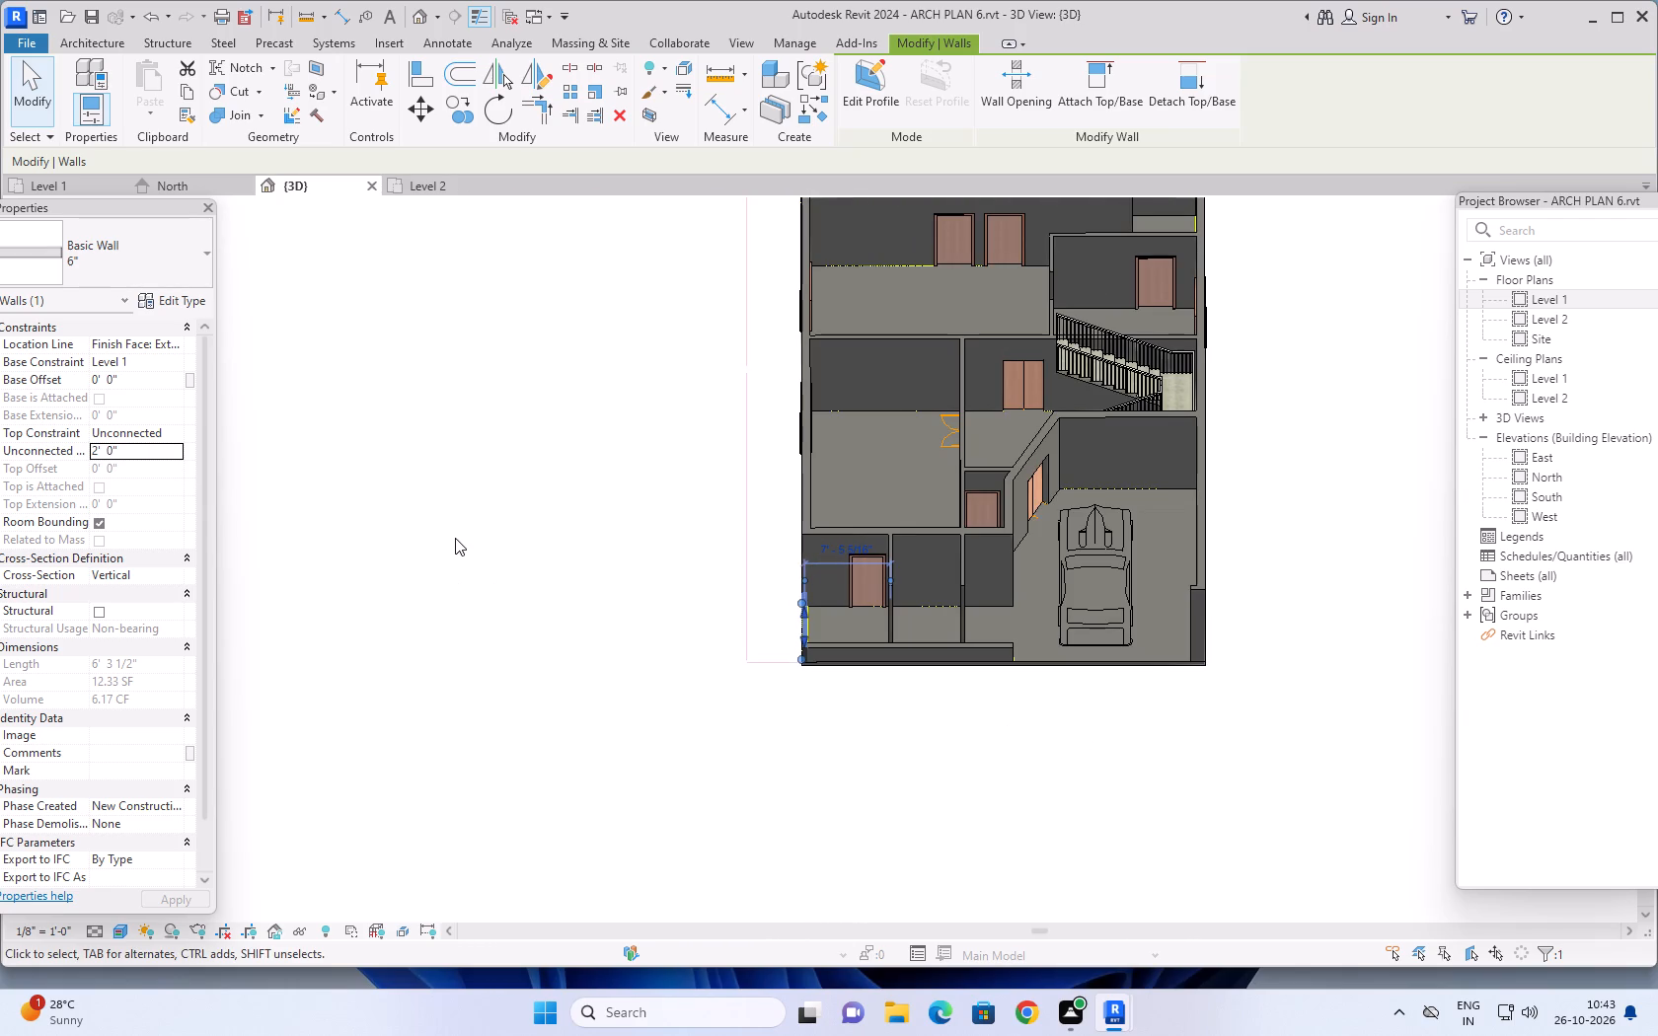
left_click(129, 451)
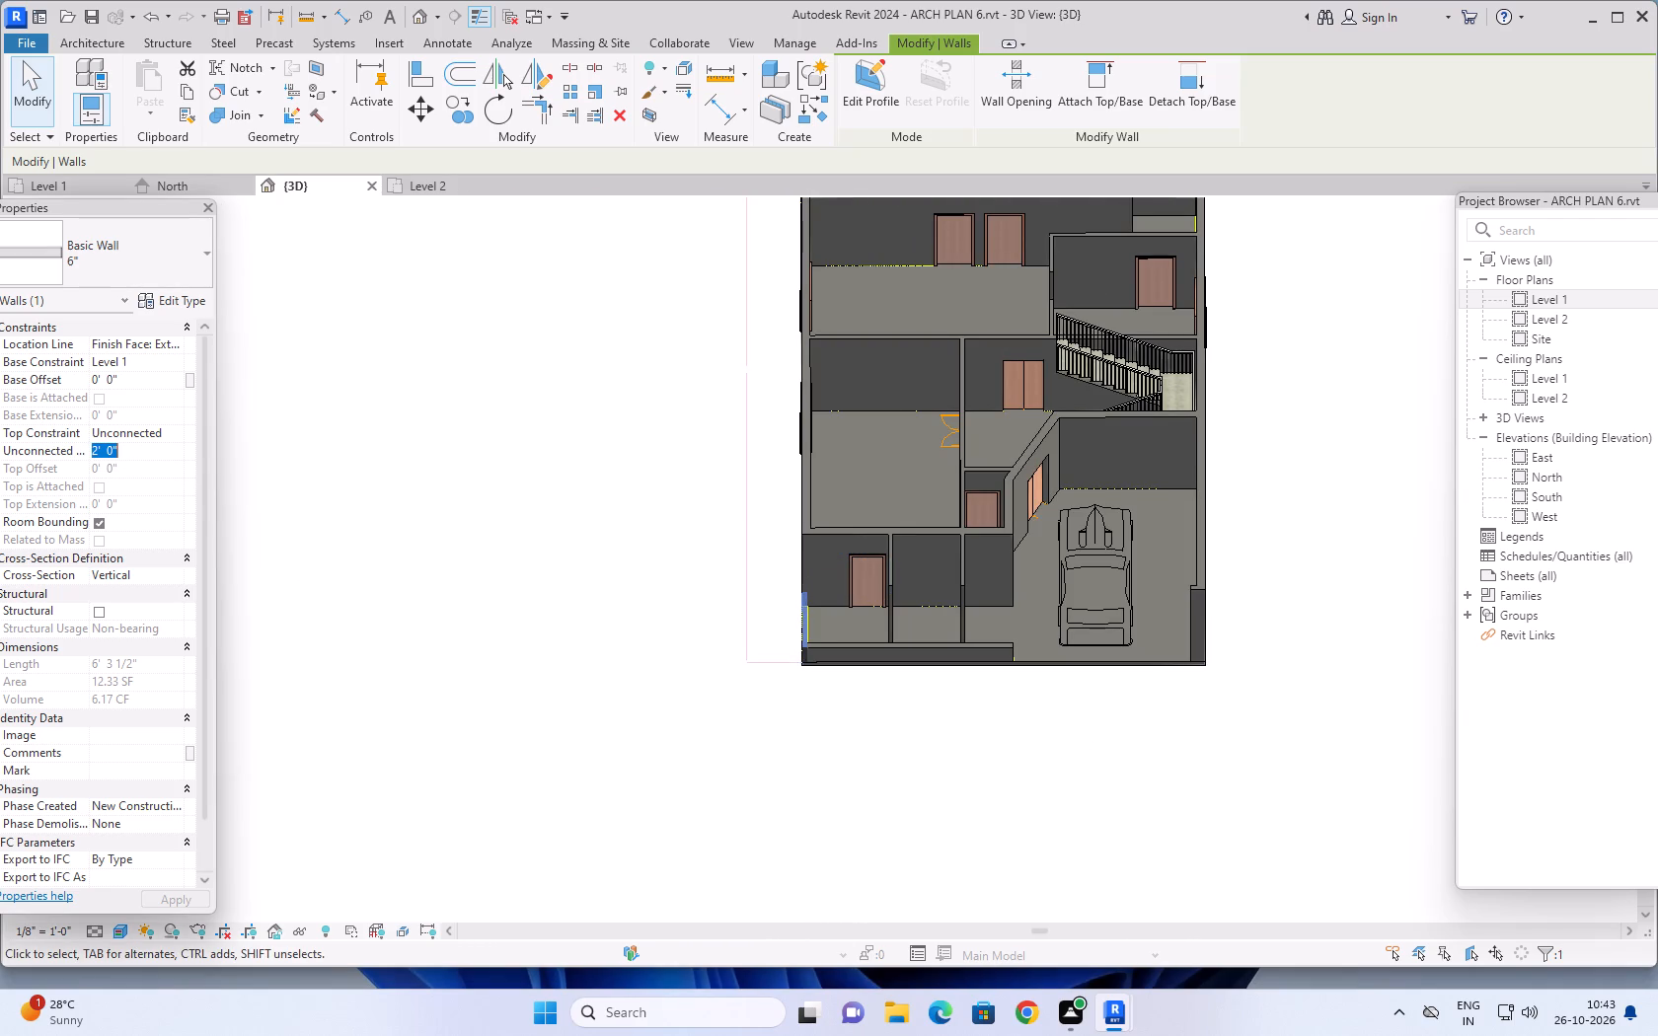
type("6'")
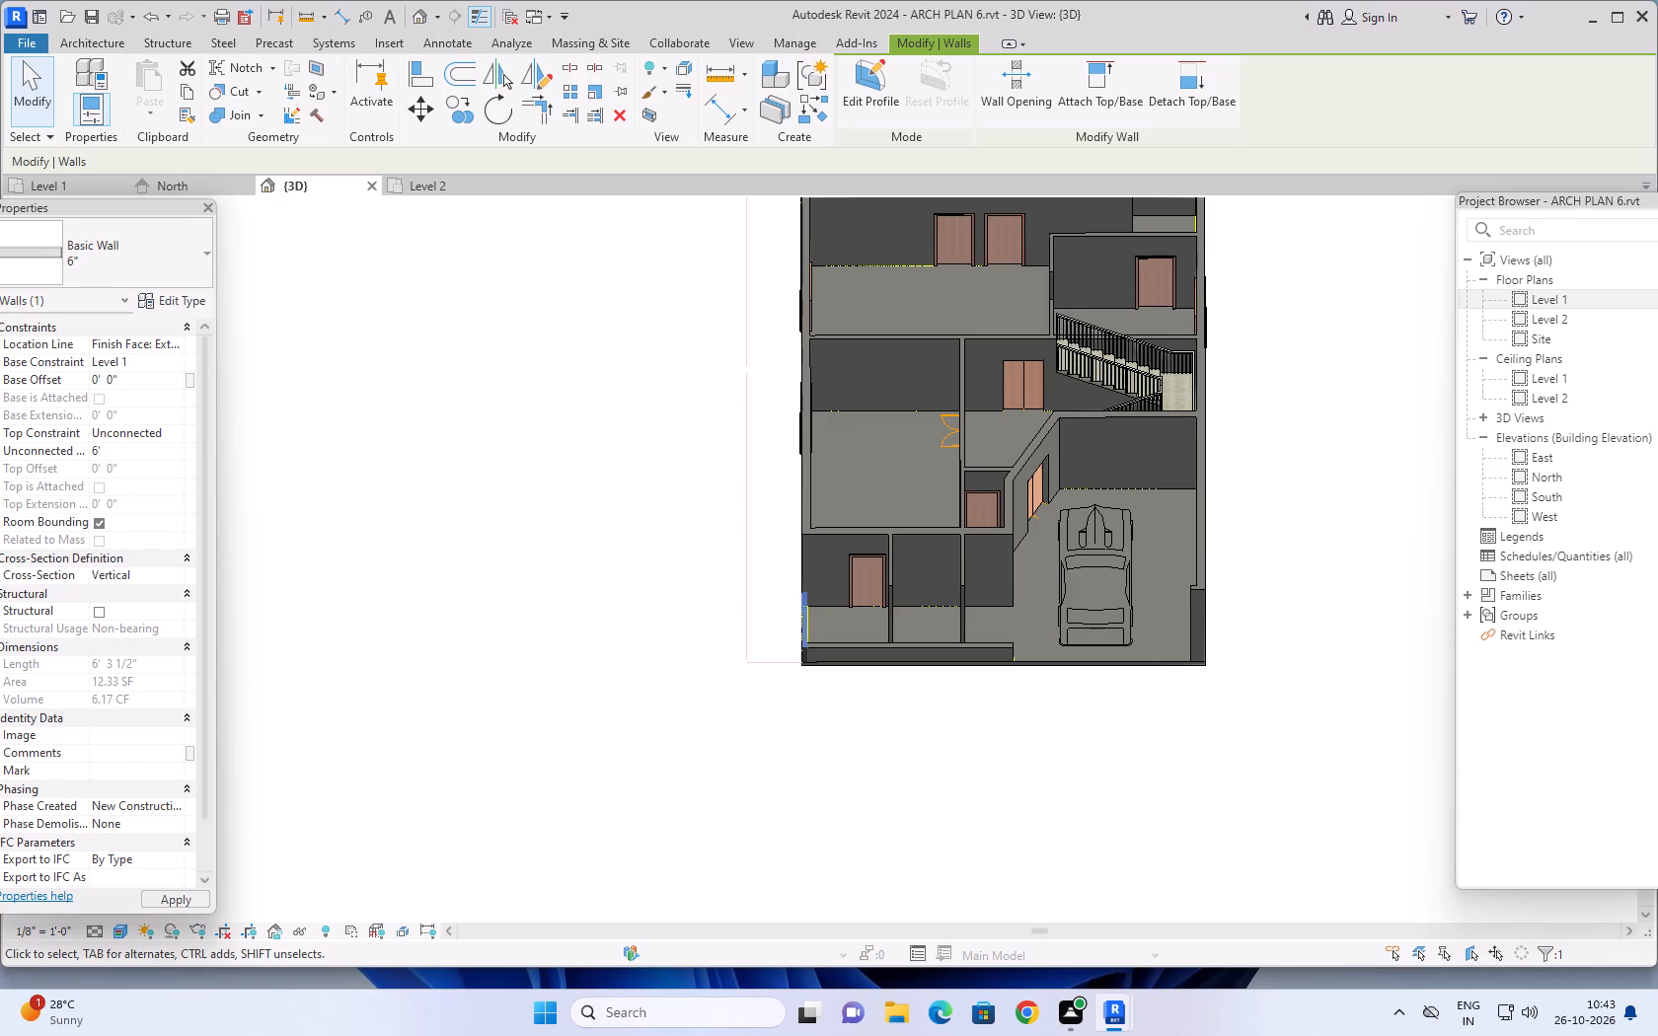
In the Level 1 plan, set the unconnected height of the front wall along SEE BELOW and LAWN to 6'.
left_click(22, 179)
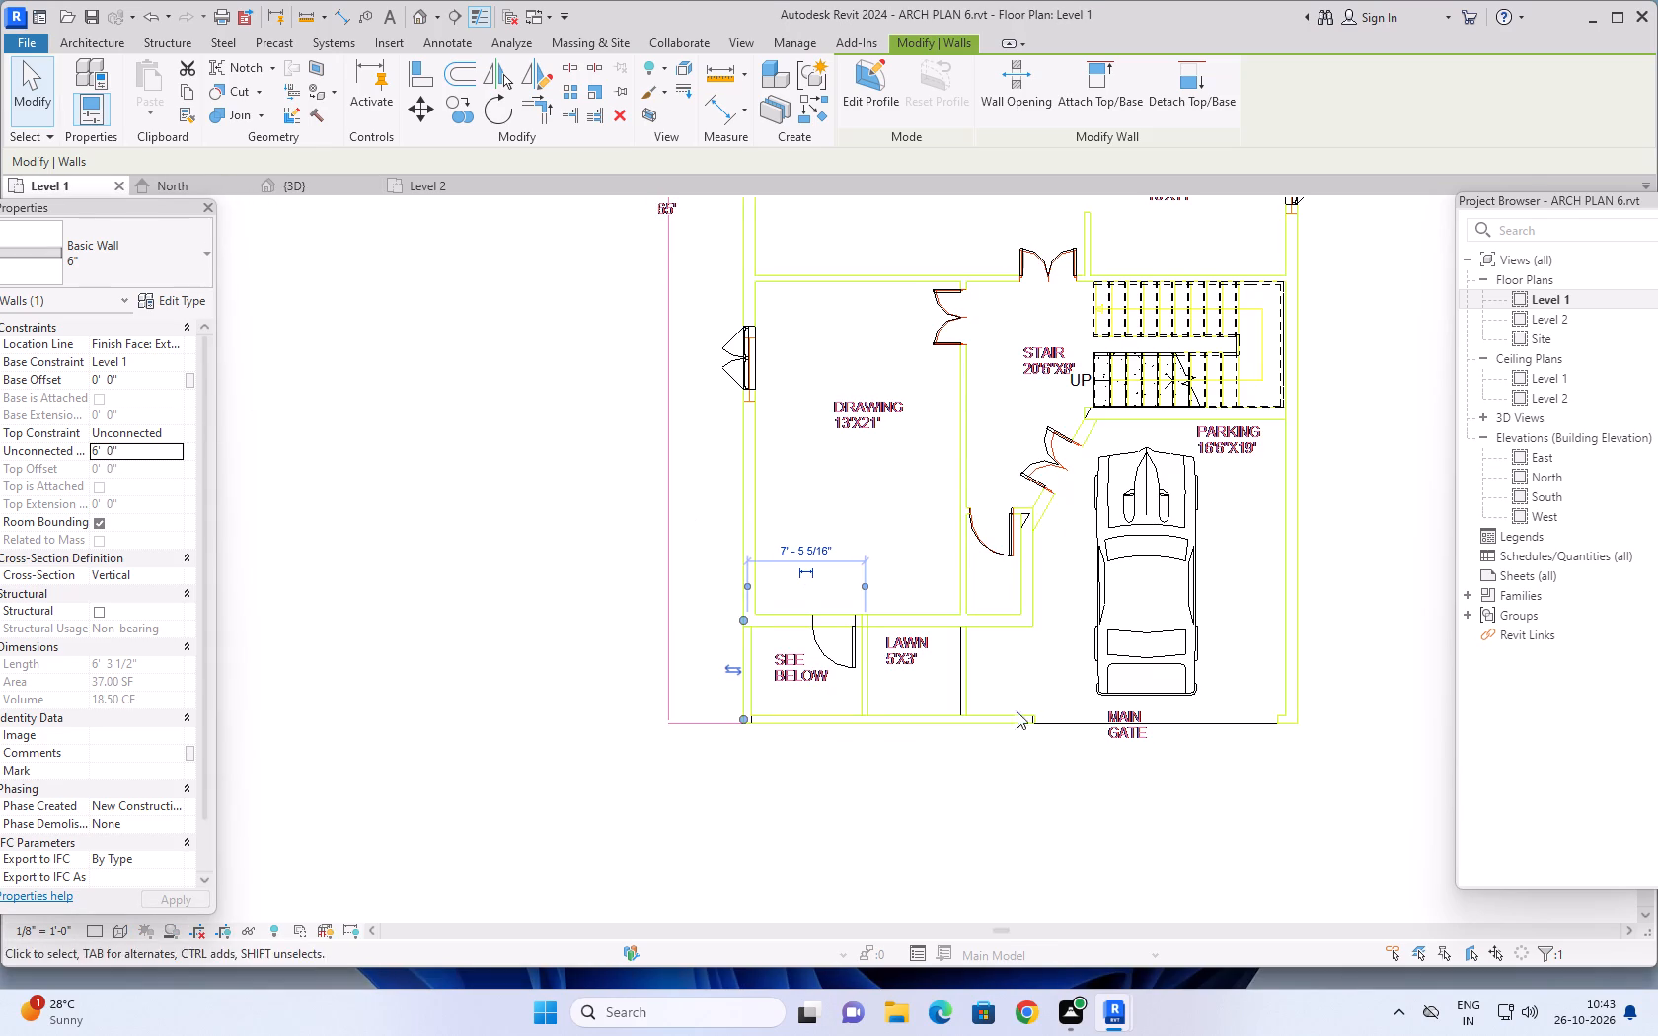
left_click(851, 727)
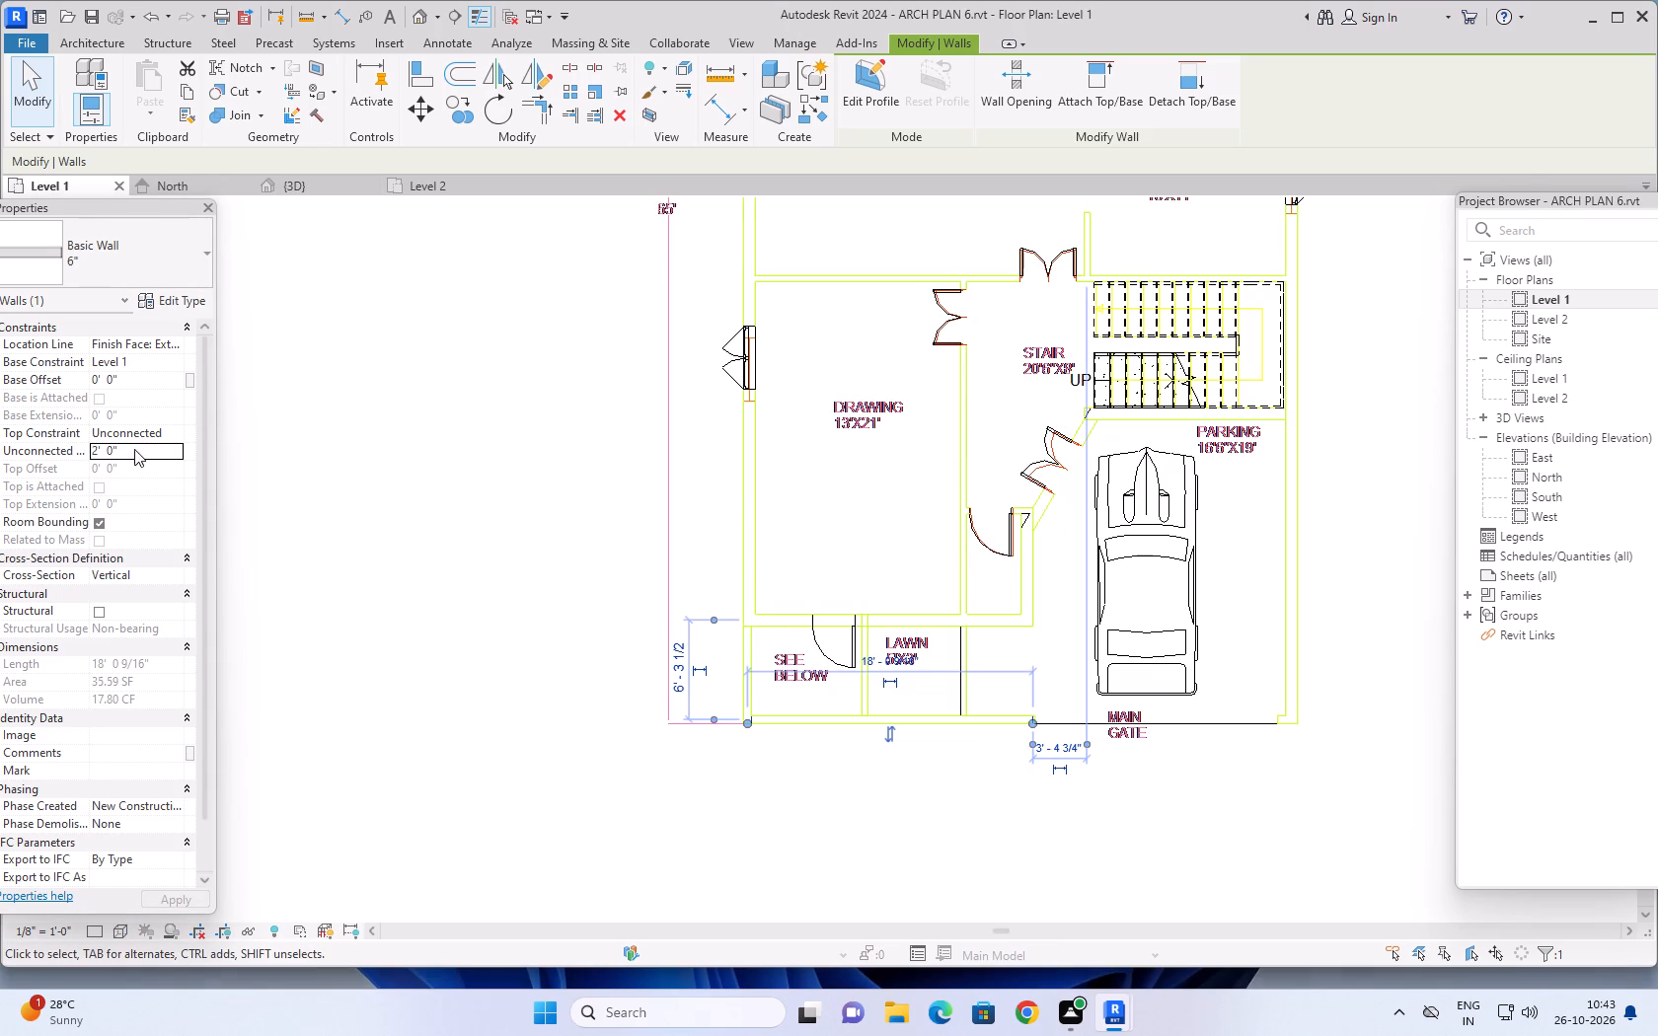
left_click(134, 449)
type("6'")
key("Return")
Delete the short partition wall on the parking side of the LAWN area.
scroll(976, 762, "up", 2)
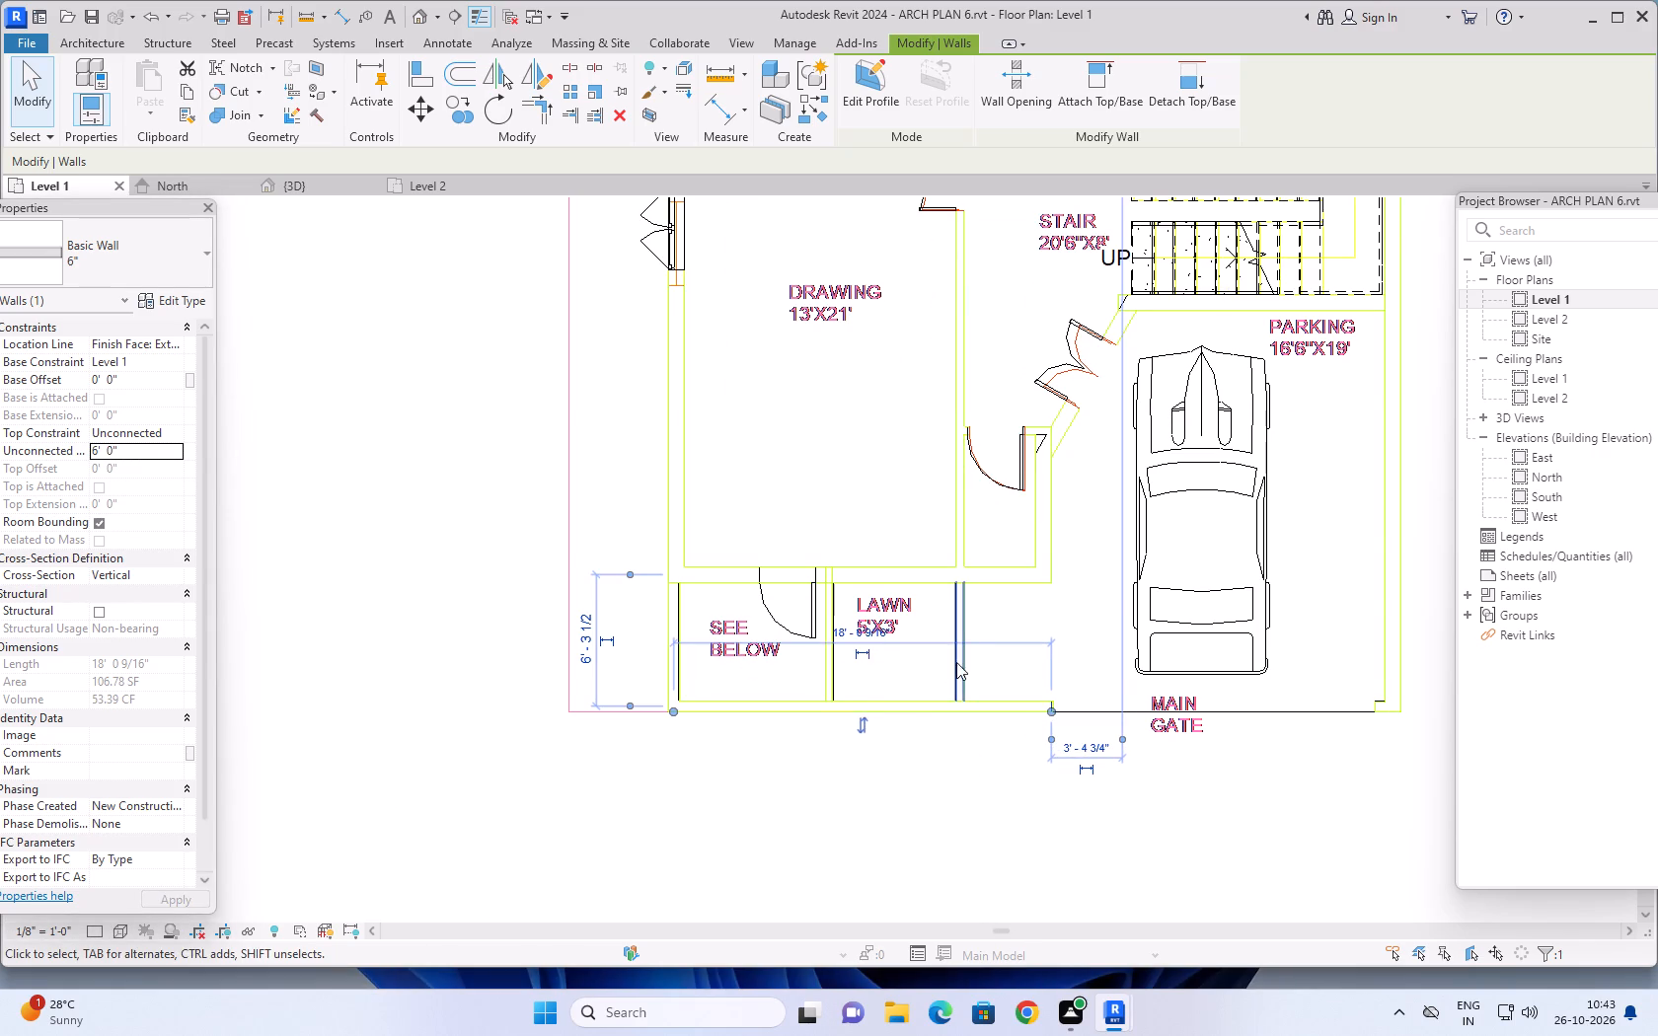
left_click(960, 659)
key("Delete")
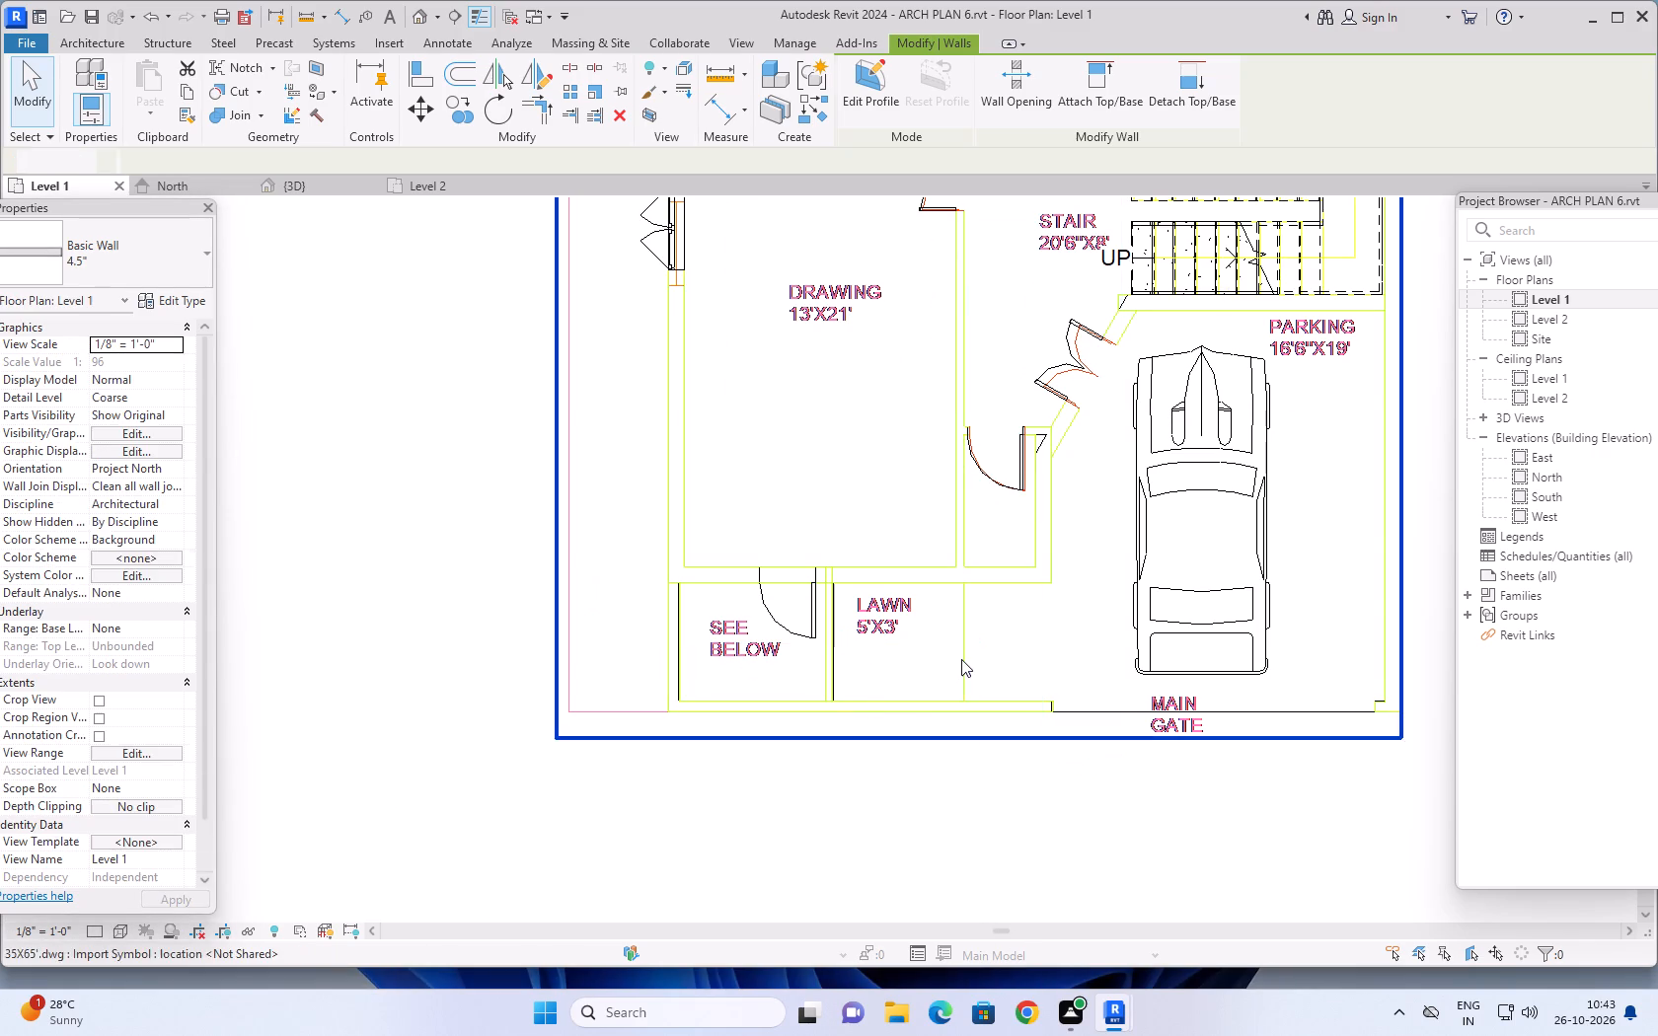
Set the 4.5" partition wall between SEE BELOW and LAWN to Unconnected with a 6' height.
left_click(829, 652)
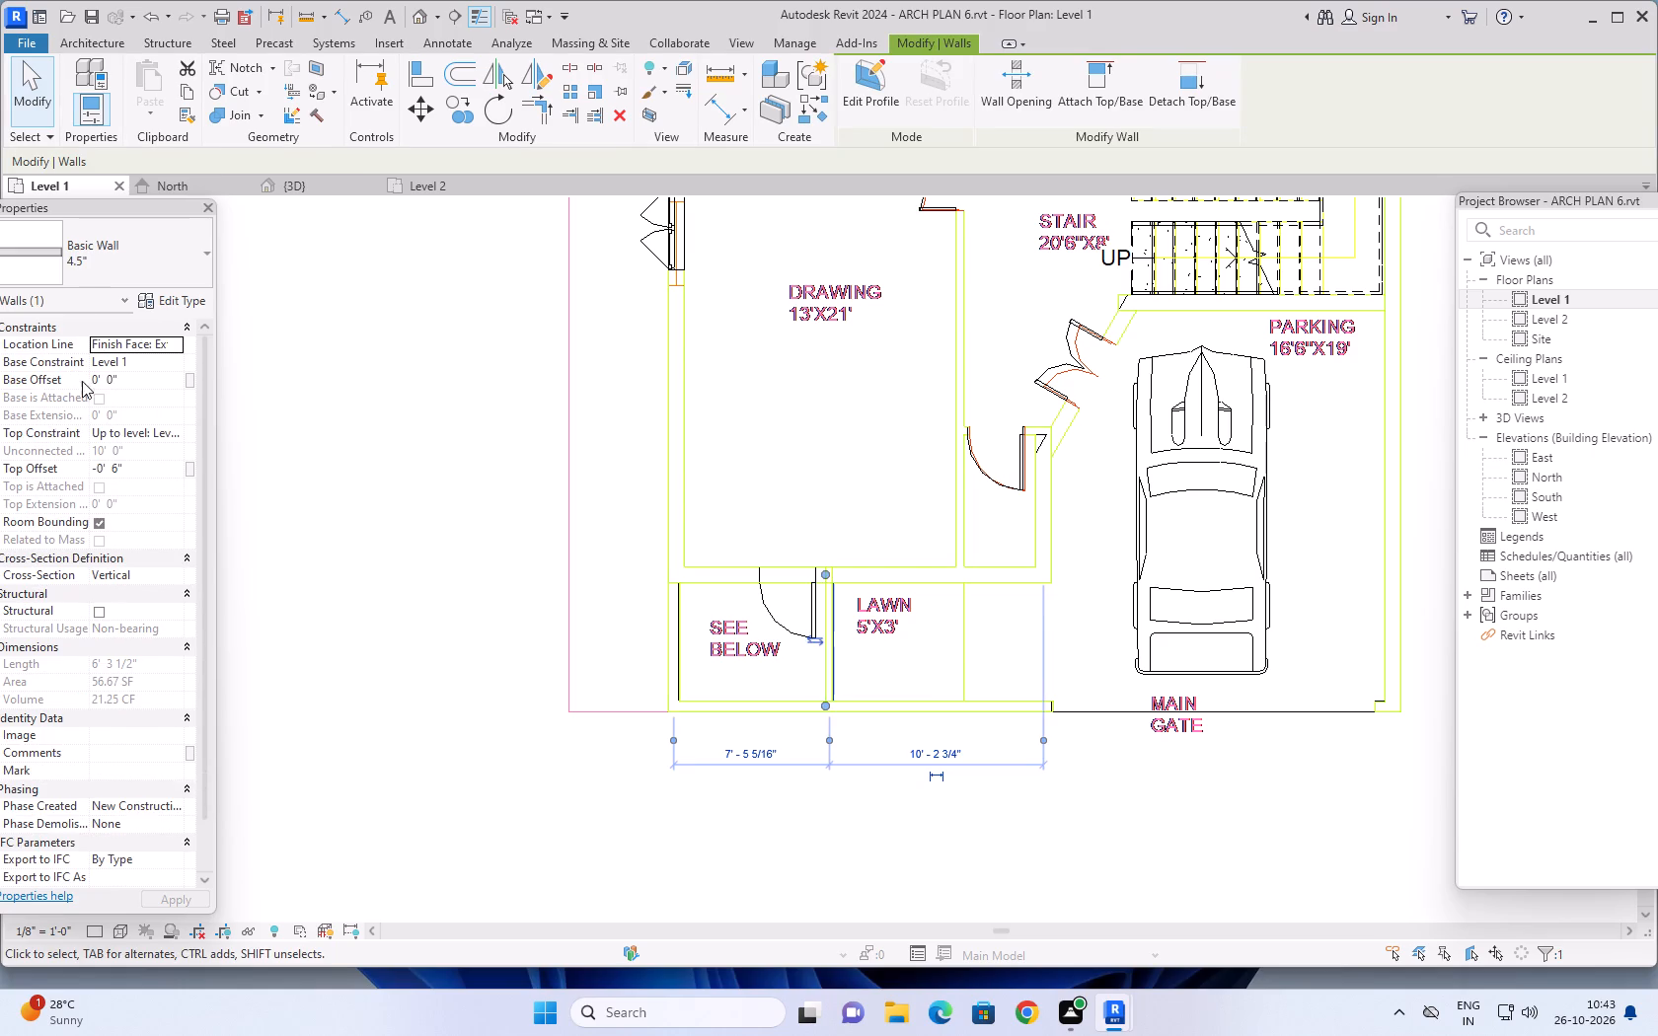
left_click(171, 433)
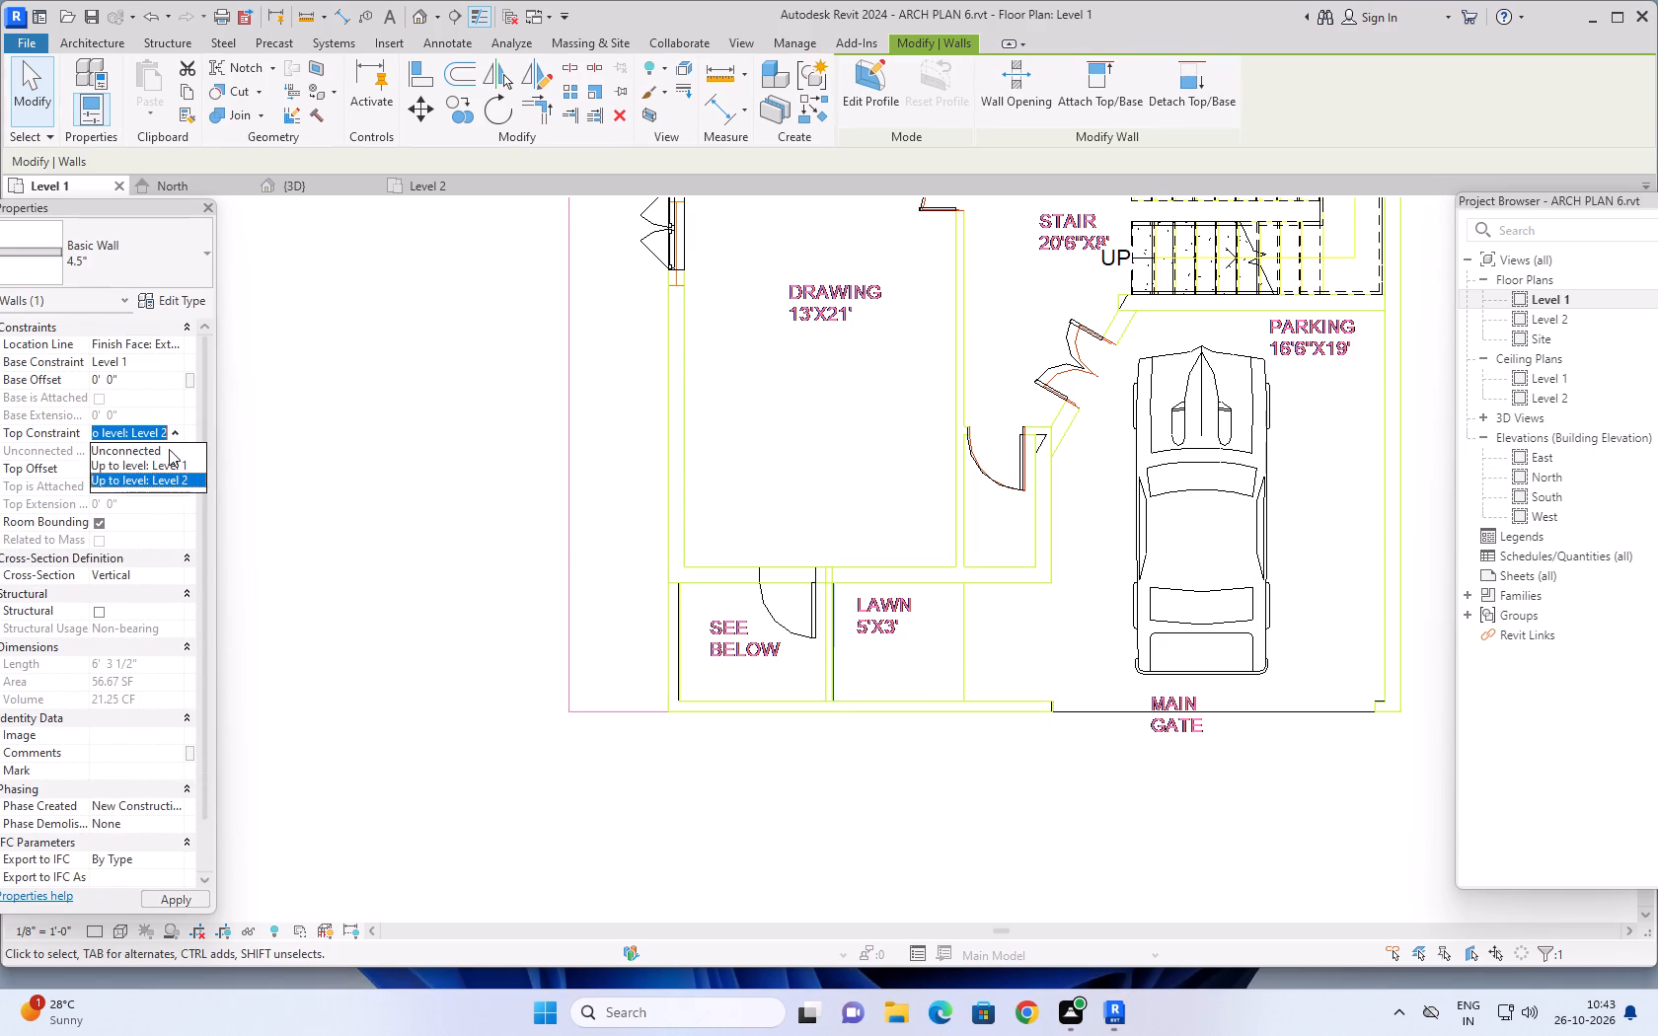
left_click(169, 451)
left_click(158, 453)
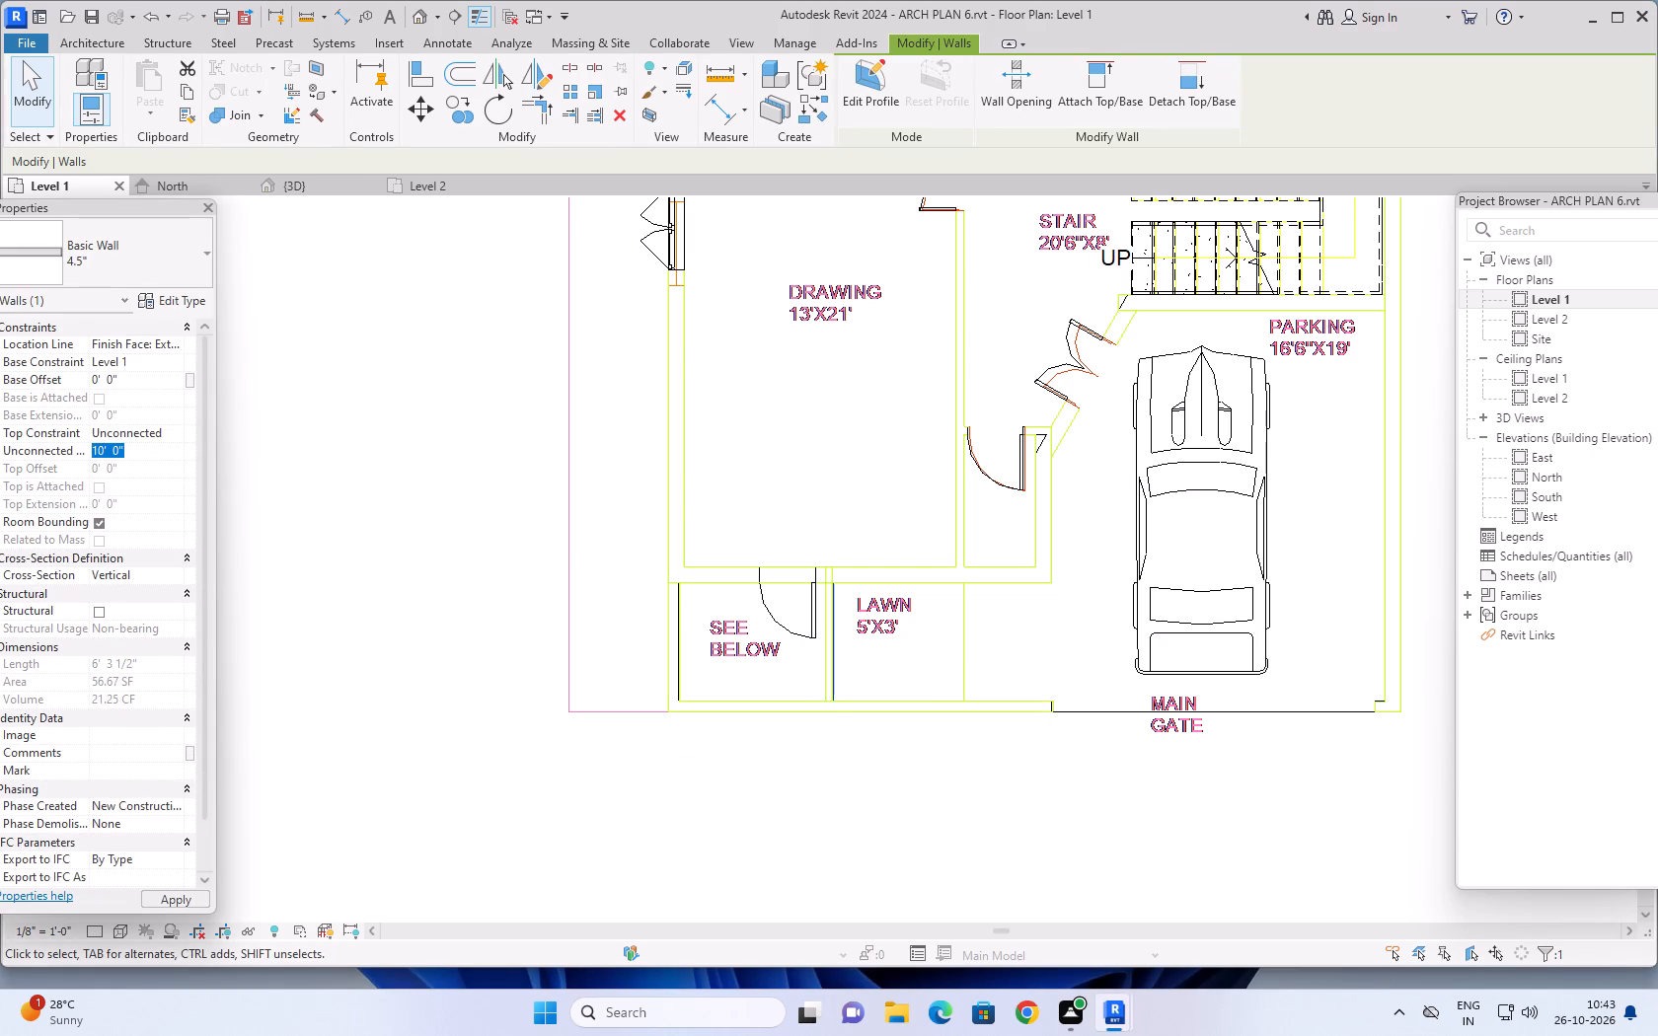
type("6'")
key("Return")
key("Escape")
key("Escape")
Examine the front boundary walls, SEE BELOW and LAWN partition and parking area from several angles in the 3D view.
scroll(375, 661, "down", 6)
middle_click_drag(502, 768, 510, 760)
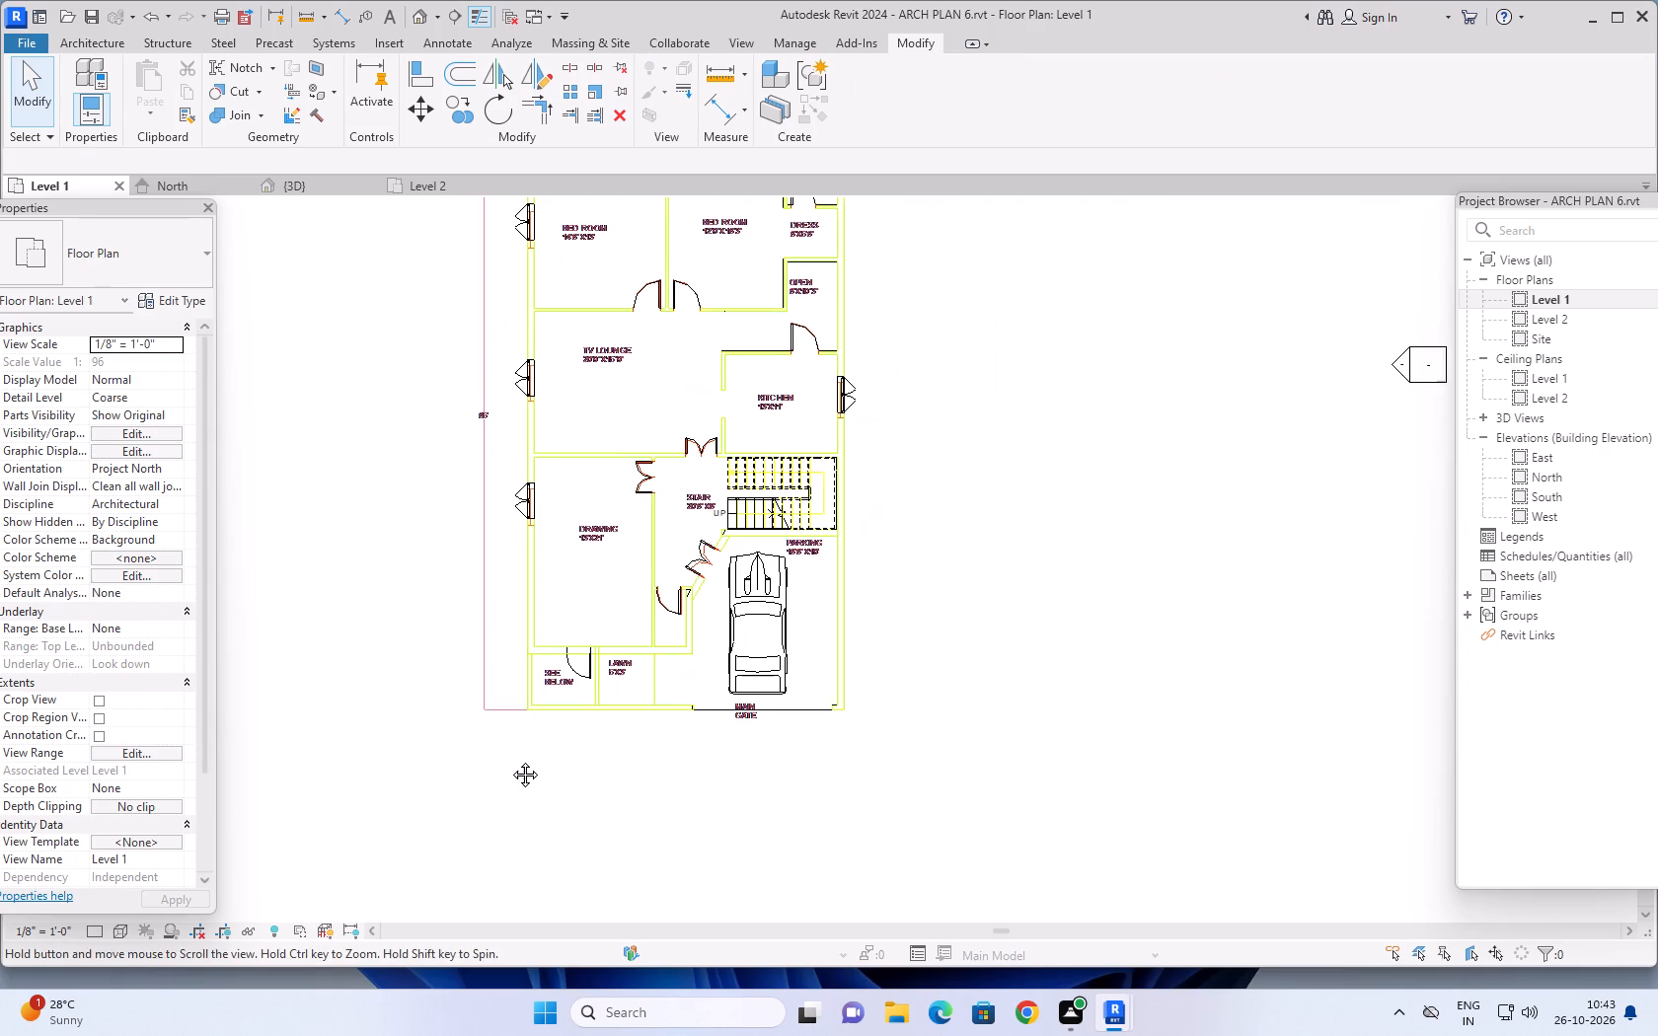
middle_click_drag(510, 760, 535, 750)
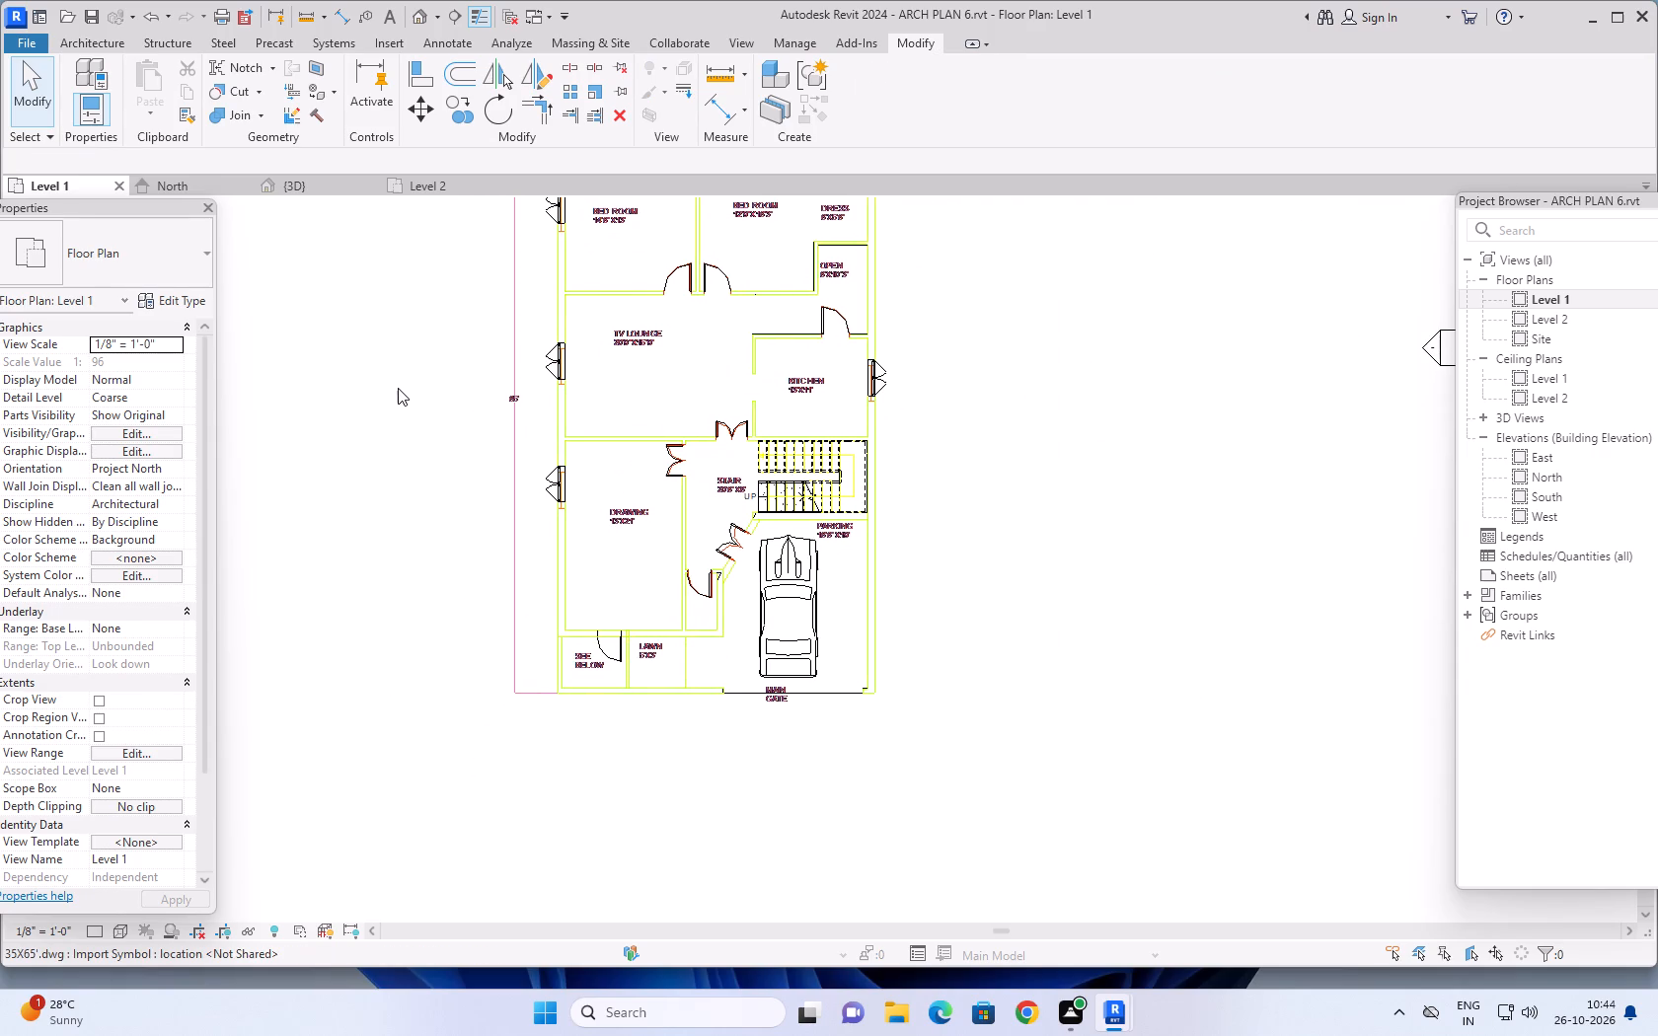
left_click(320, 182)
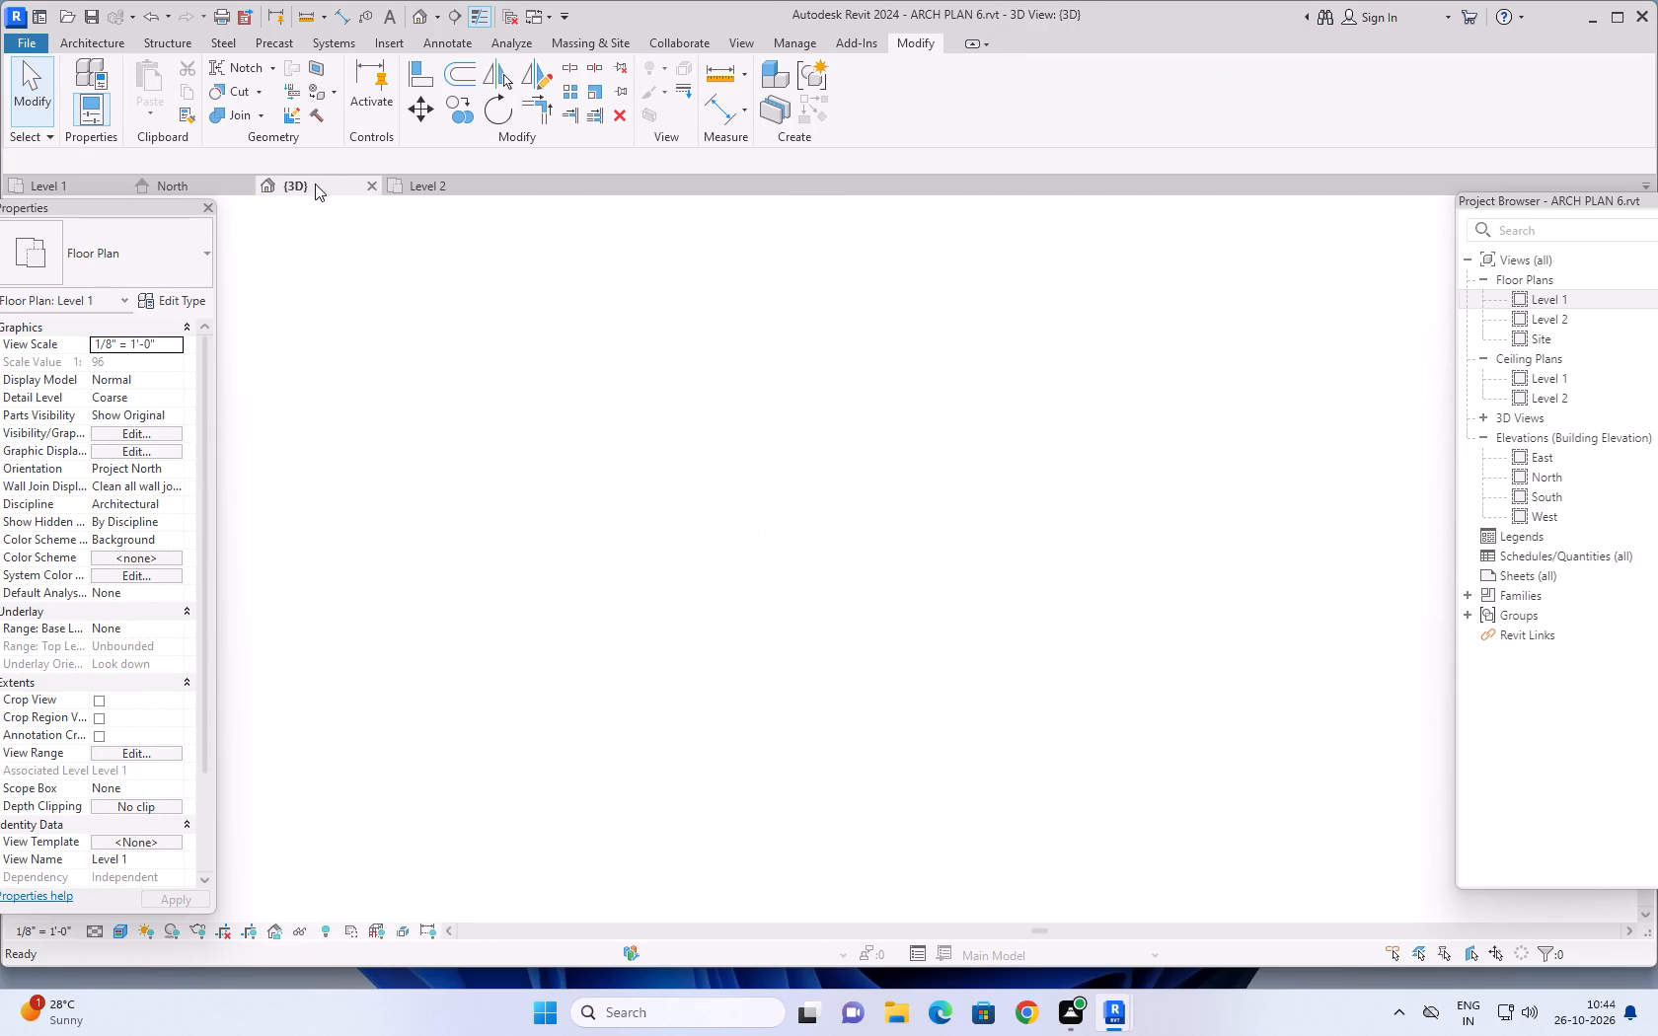
middle_click_drag(1008, 761, 997, 751)
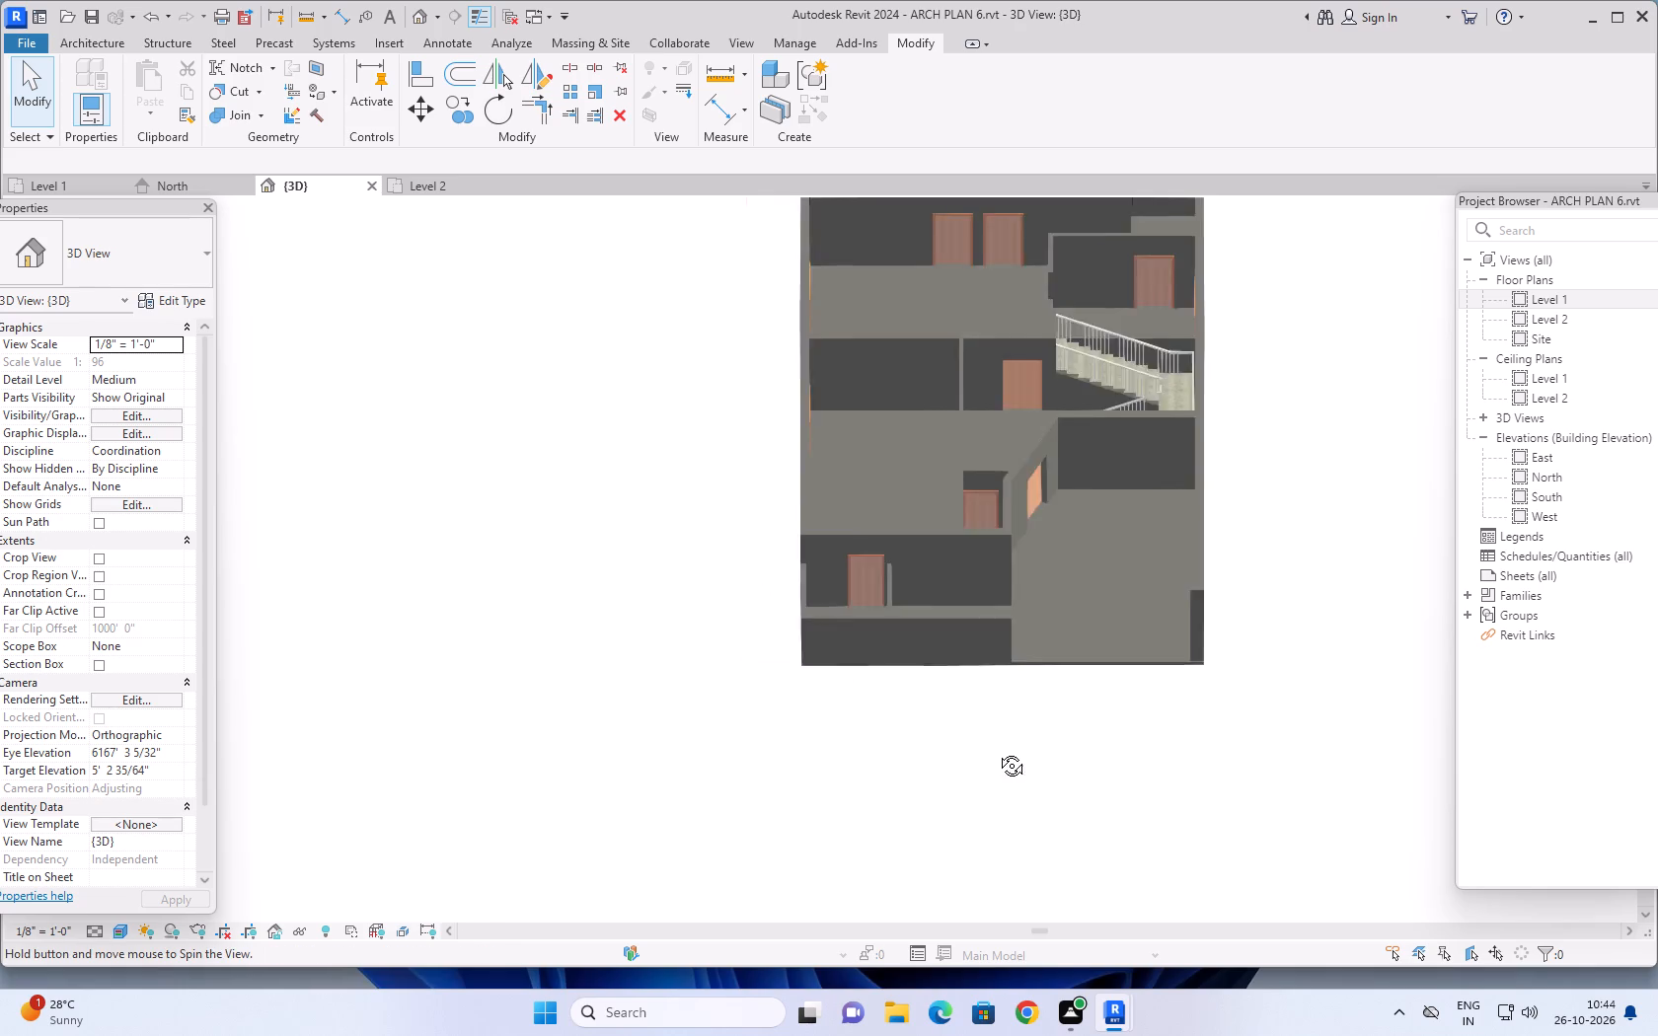
middle_click_drag(997, 751, 1108, 403)
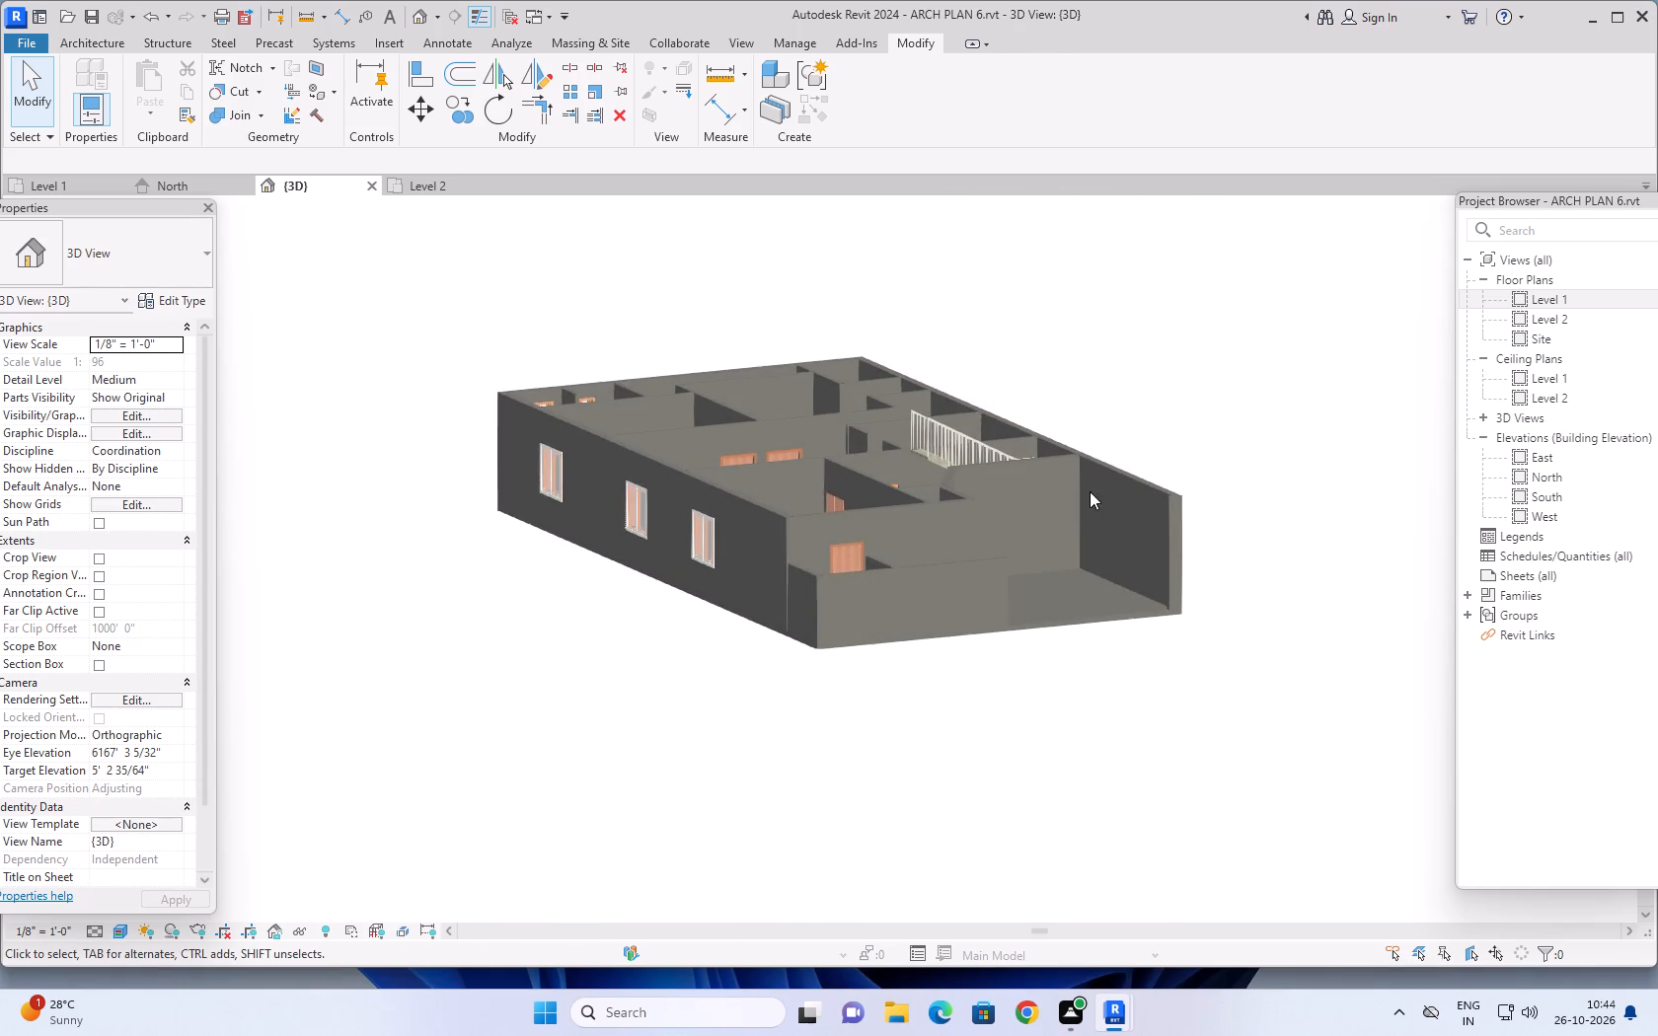
scroll(1020, 654, "up", 1)
middle_click_drag(1046, 710, 811, 759, "shift")
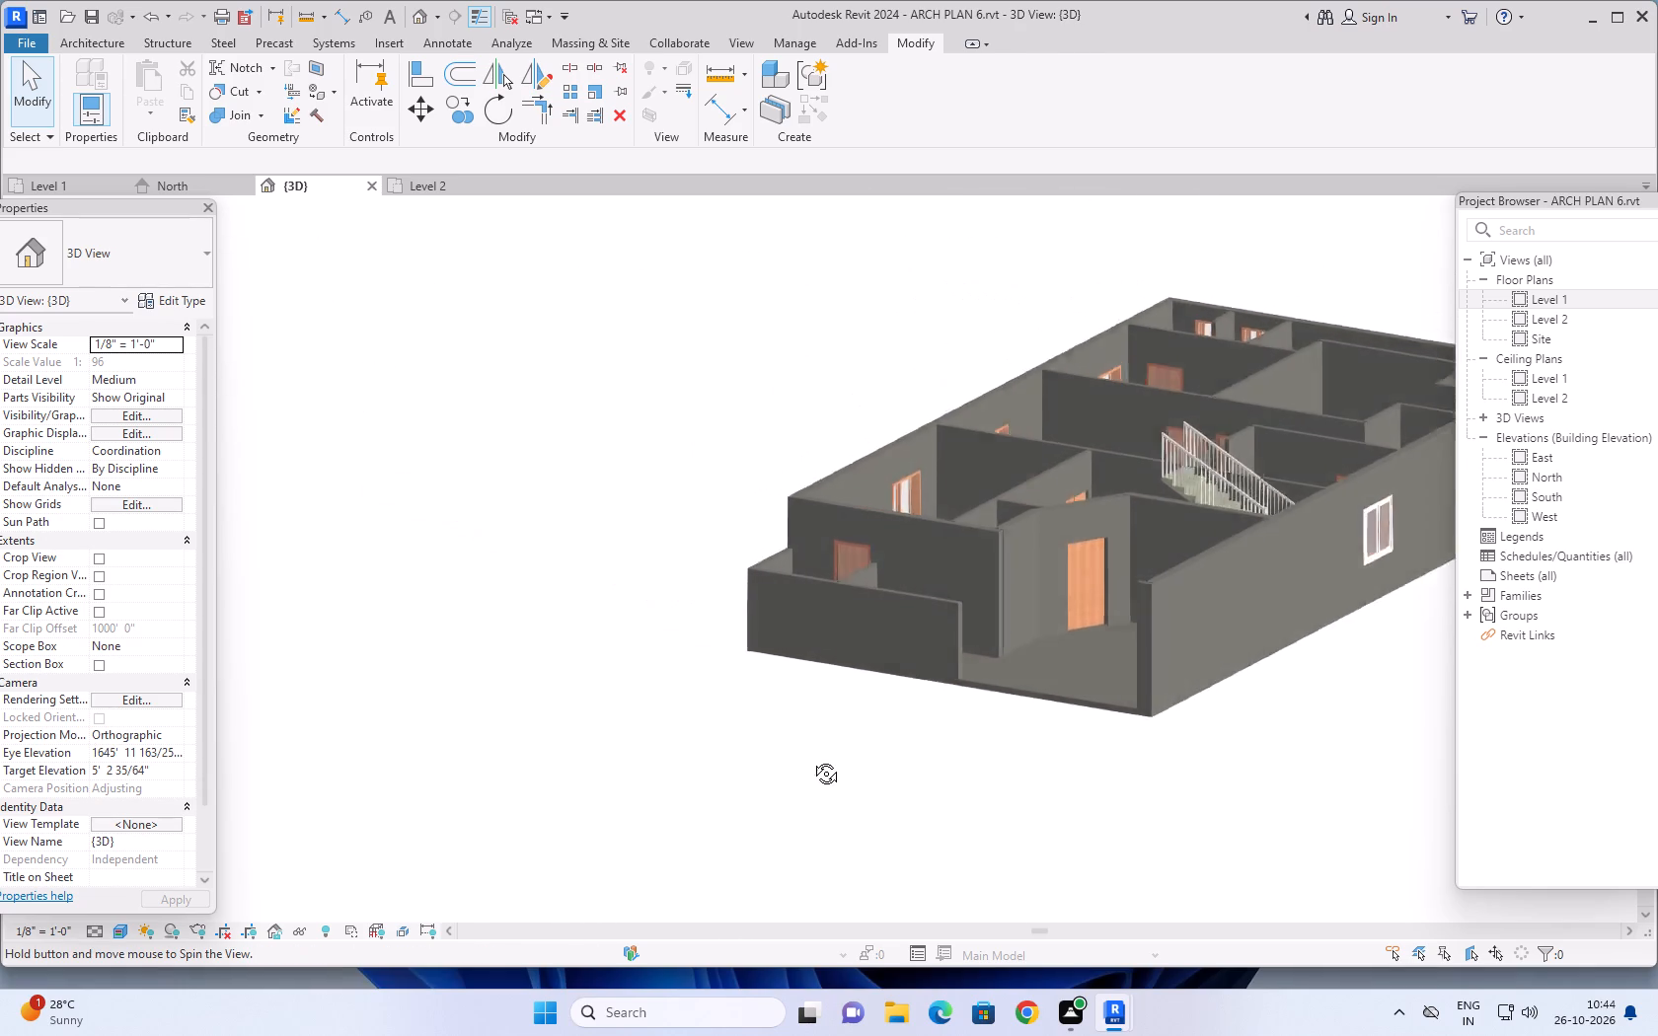
middle_click_drag(811, 759, 823, 778, "shift")
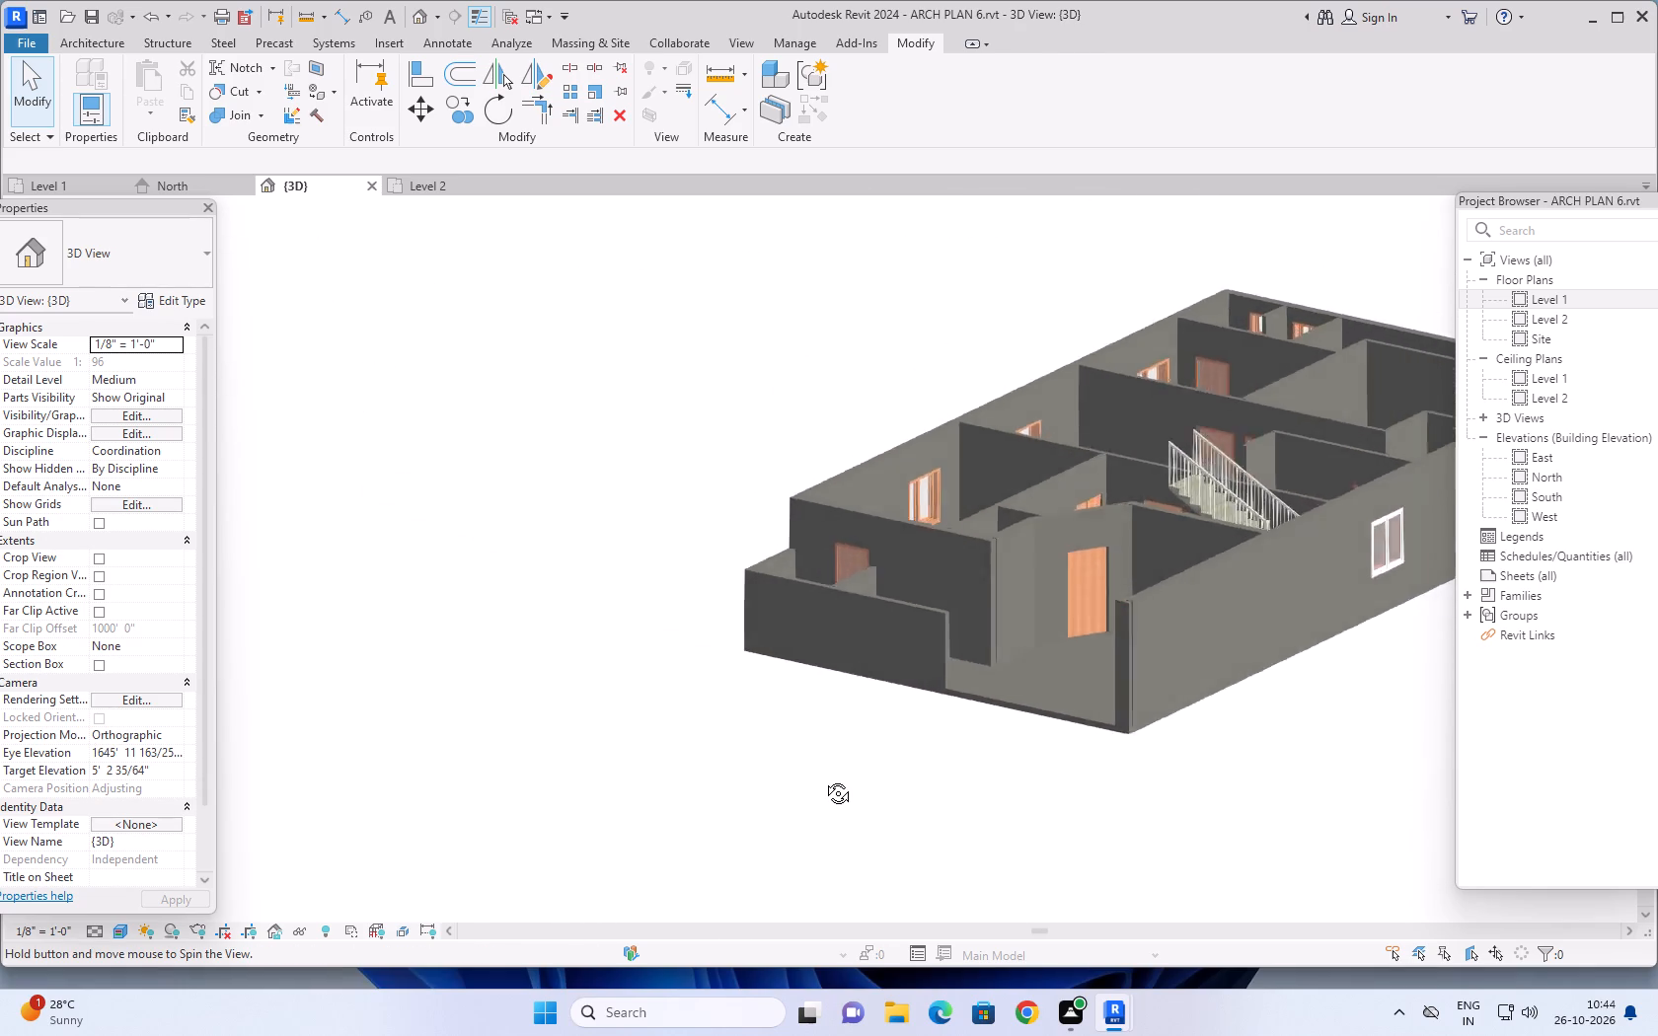
middle_click_drag(823, 778, 981, 847, "shift")
middle_click_drag(979, 730, 911, 629)
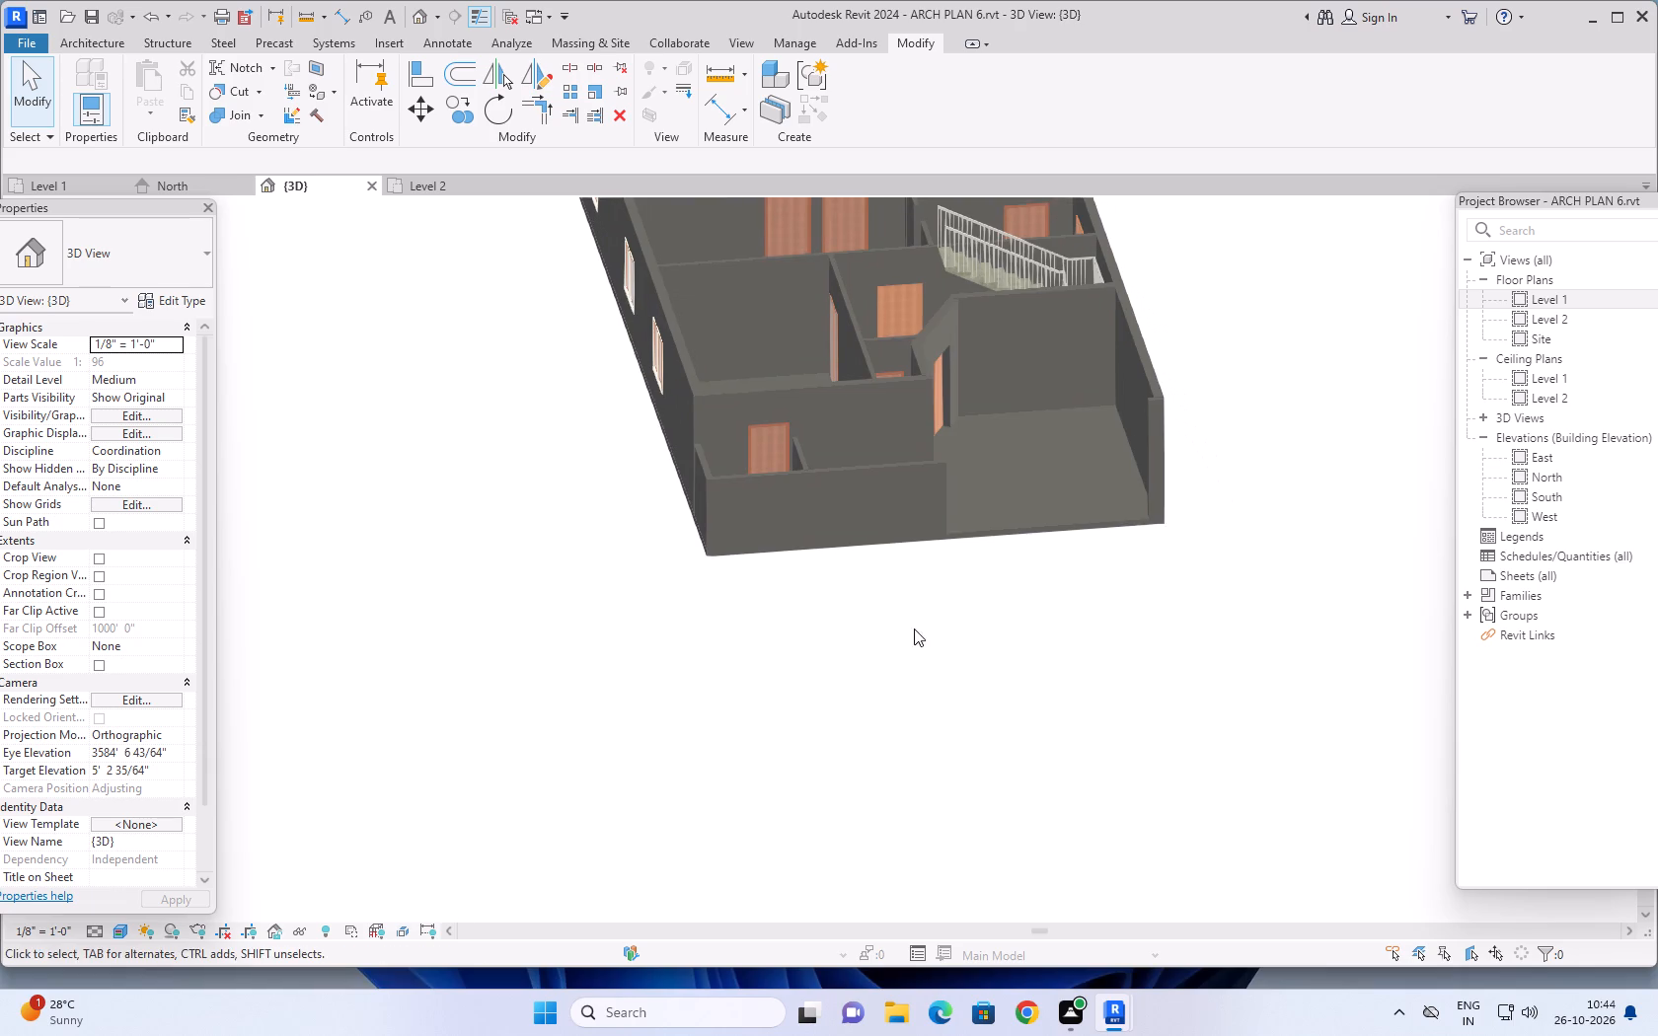
middle_click_drag(918, 629, 921, 690, "shift")
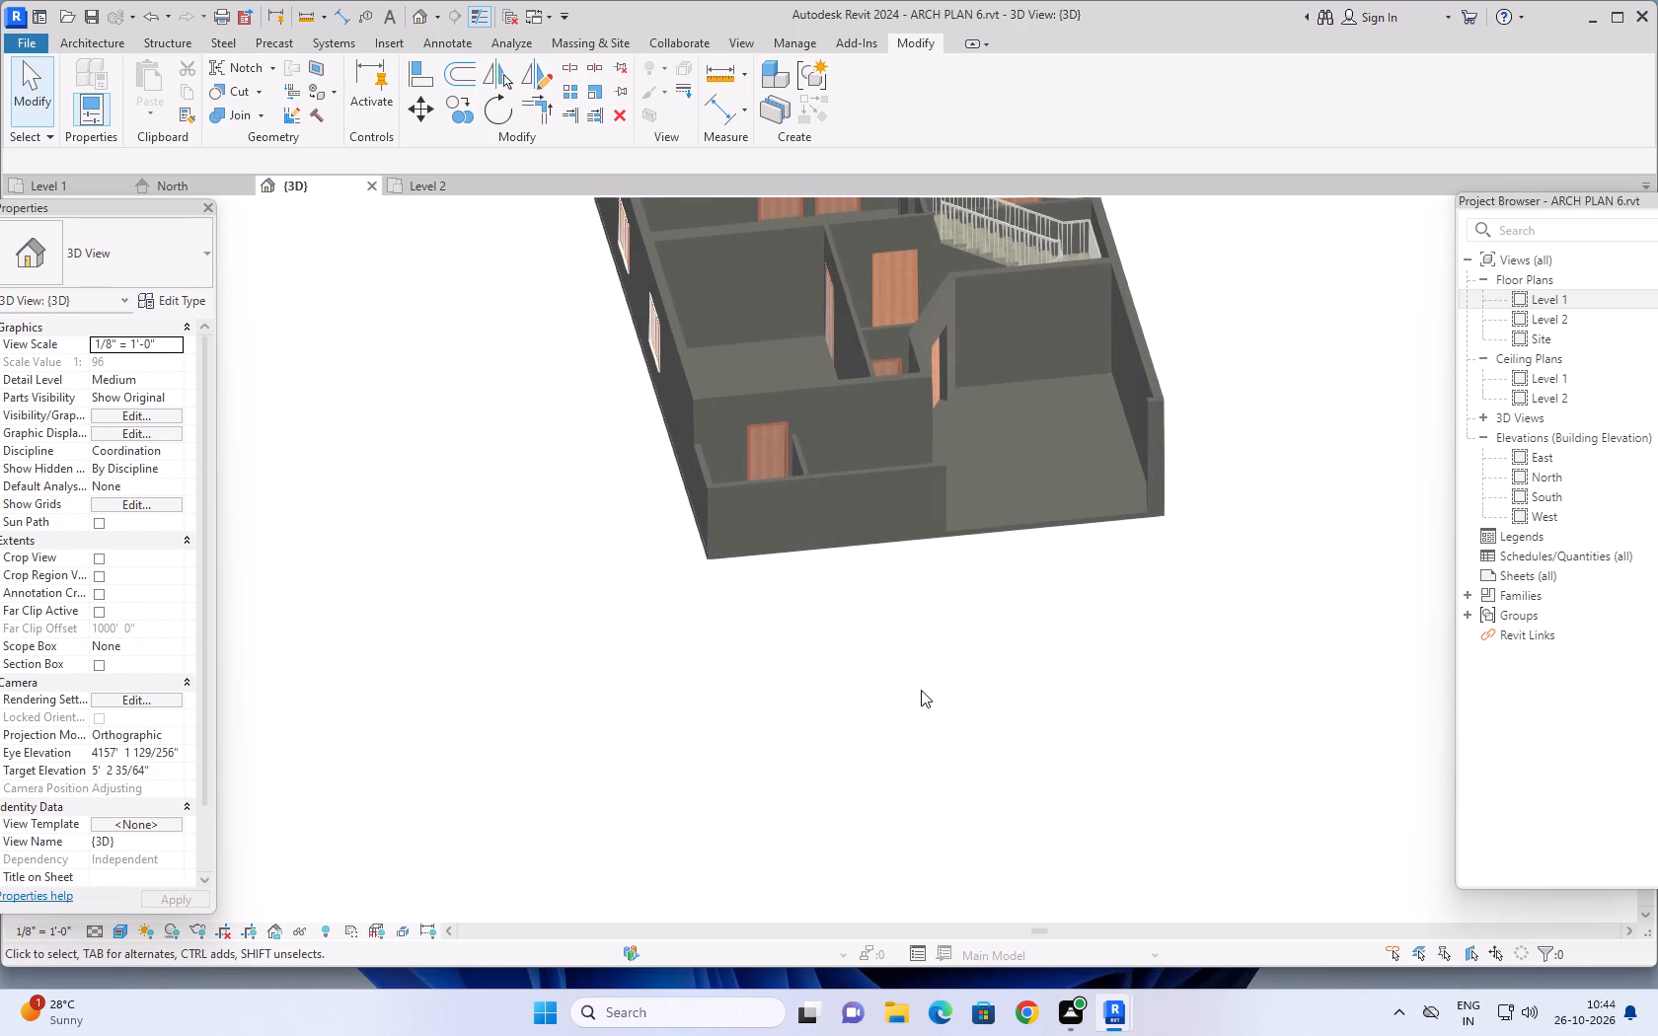
Examine the front of the Level 1 plan around SEE BELOW, LAWN and MAIN GATE.
left_click(56, 186)
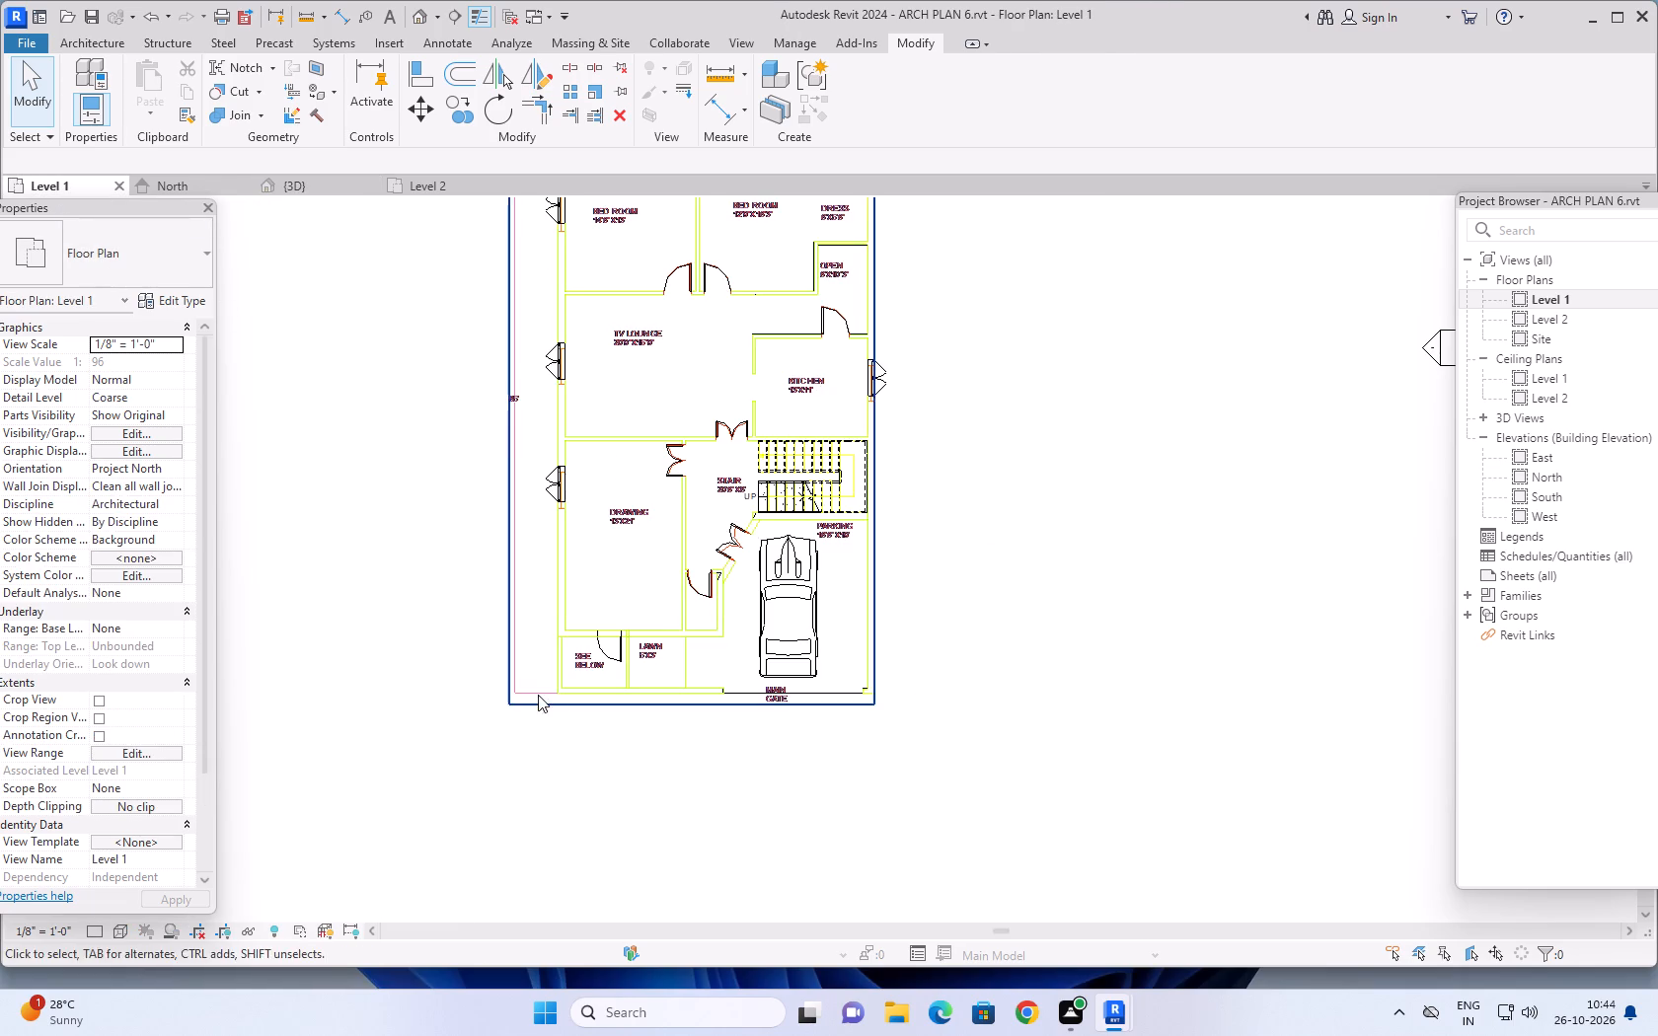
scroll(573, 682, "up", 11)
scroll(602, 648, "down", 2)
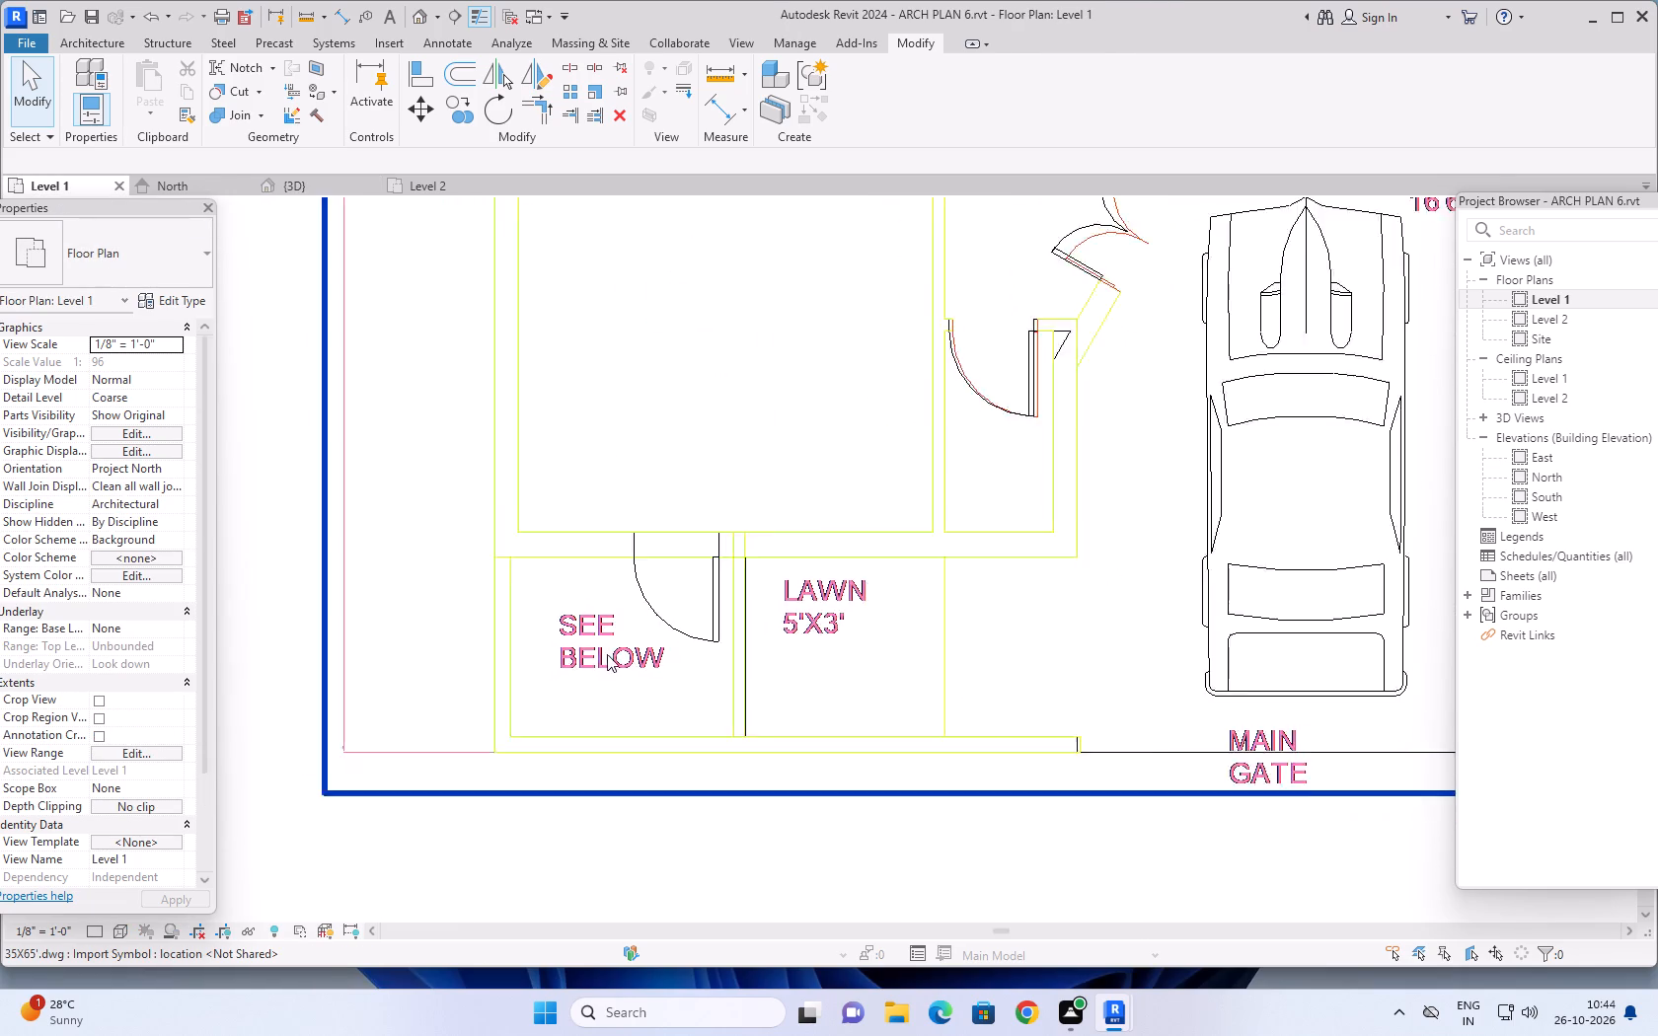
scroll(607, 654, "down", 6)
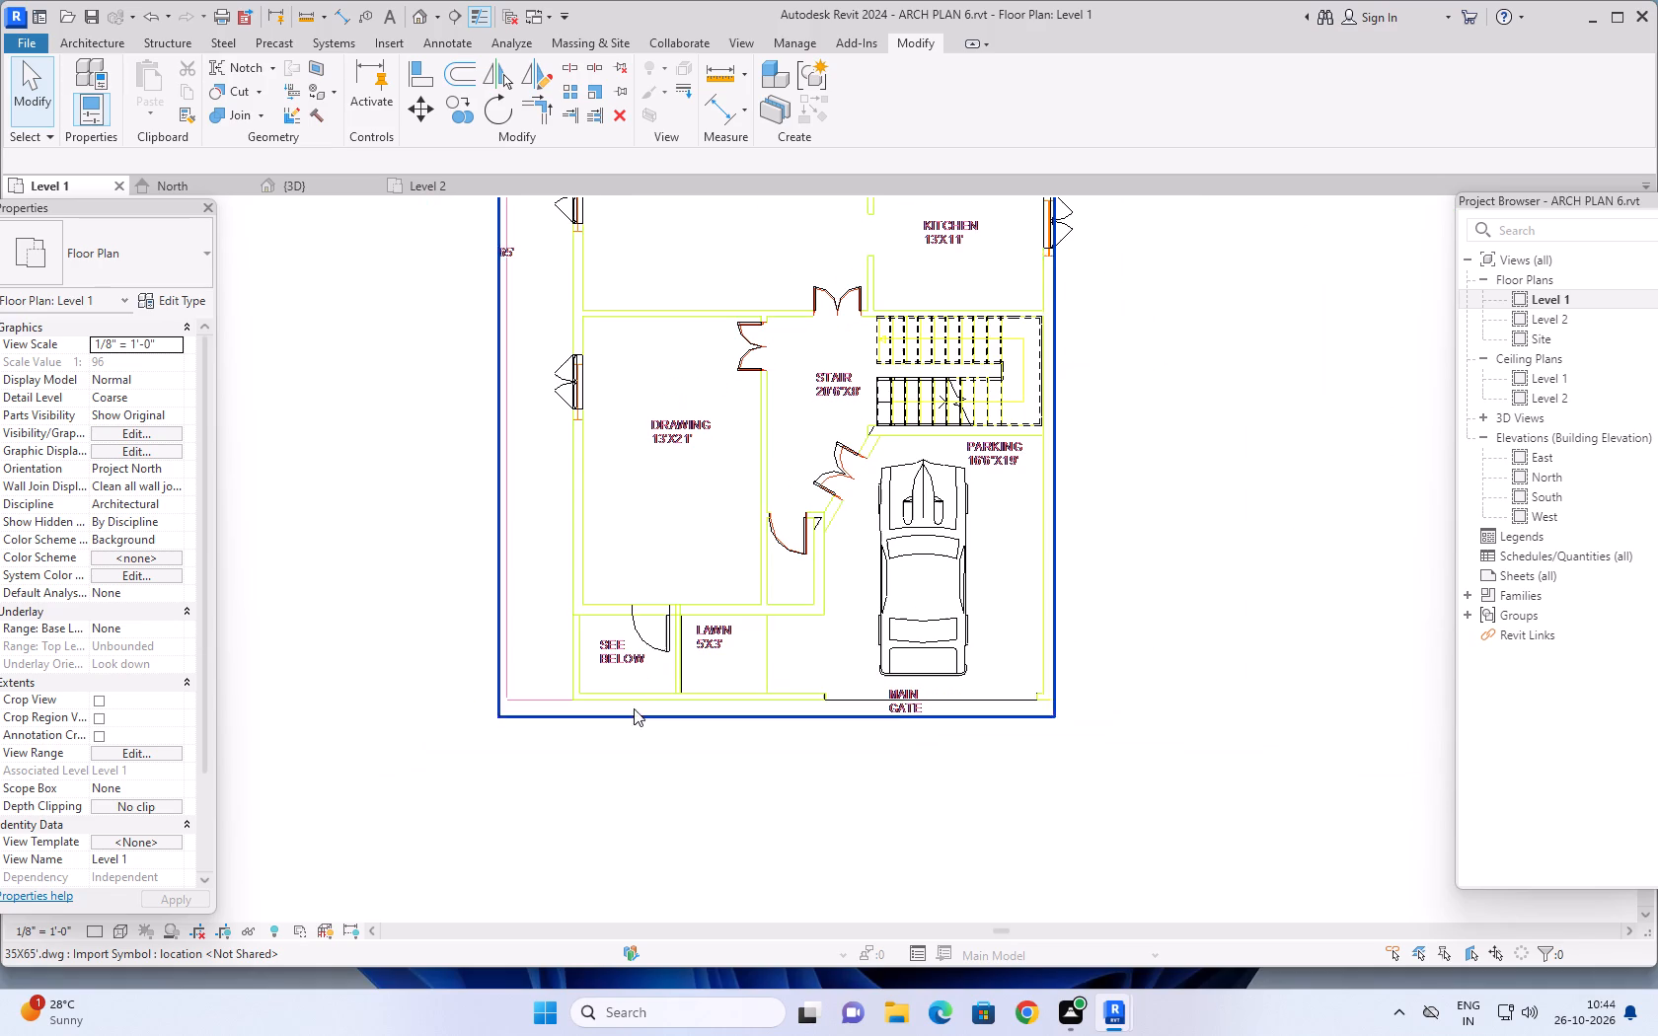
scroll(668, 744, "down", 1)
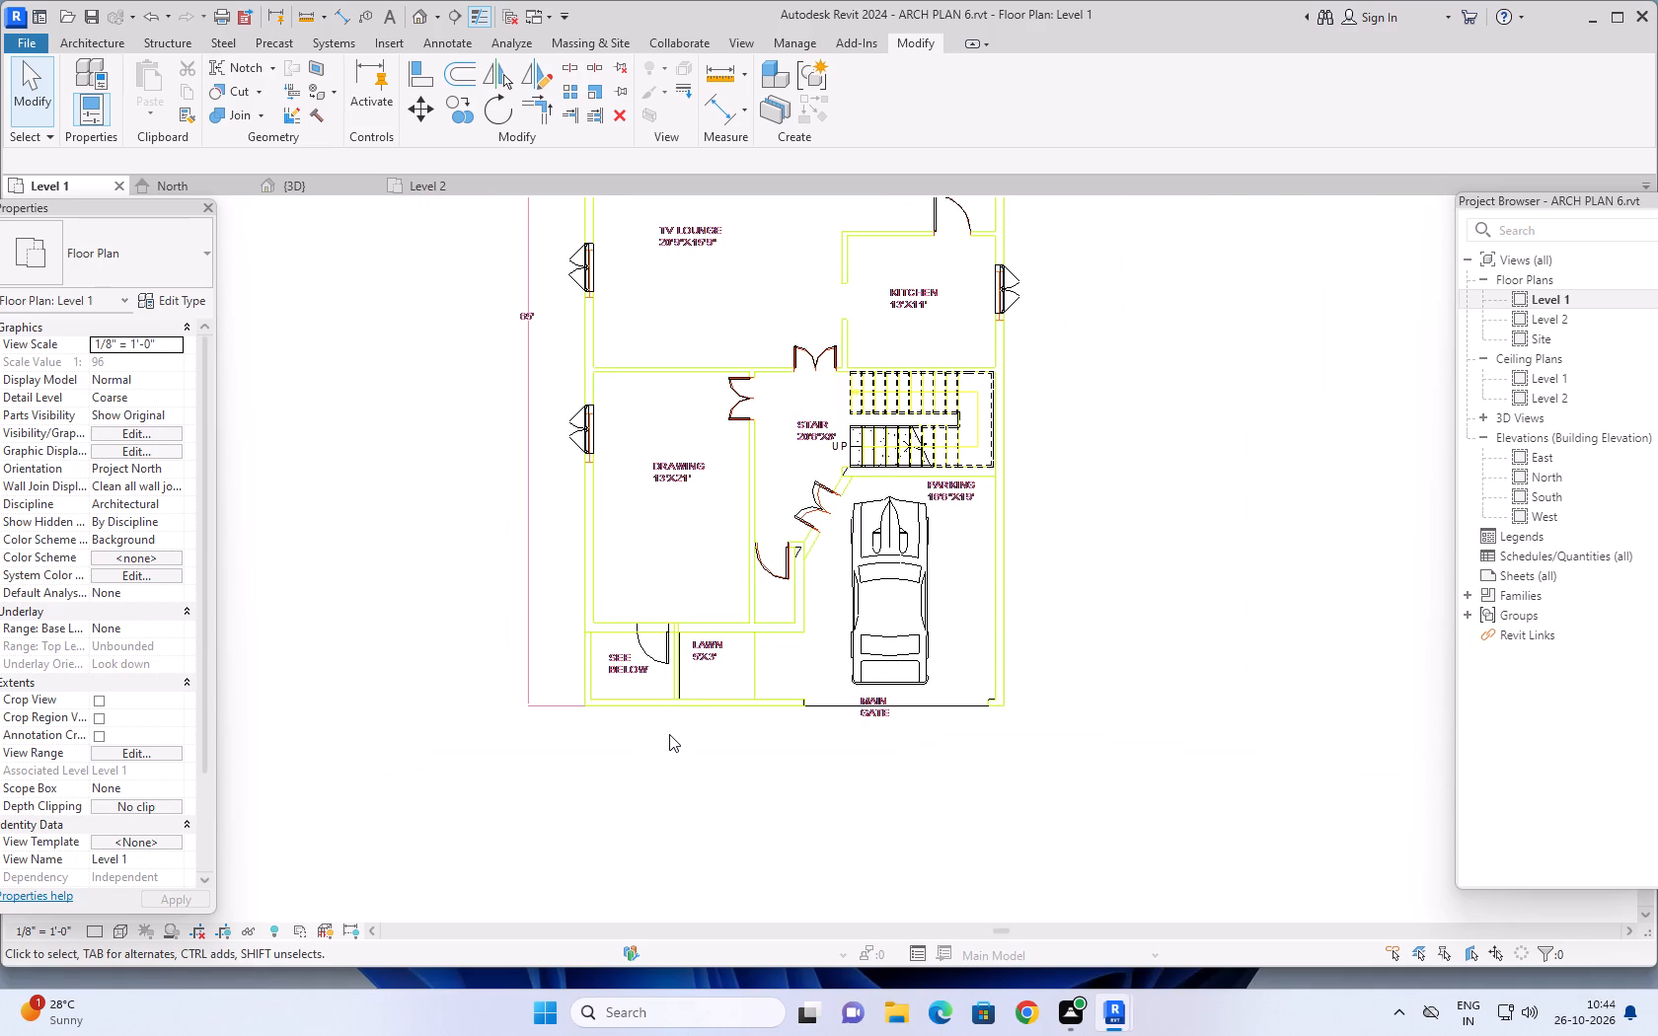
scroll(681, 719, "up", 6)
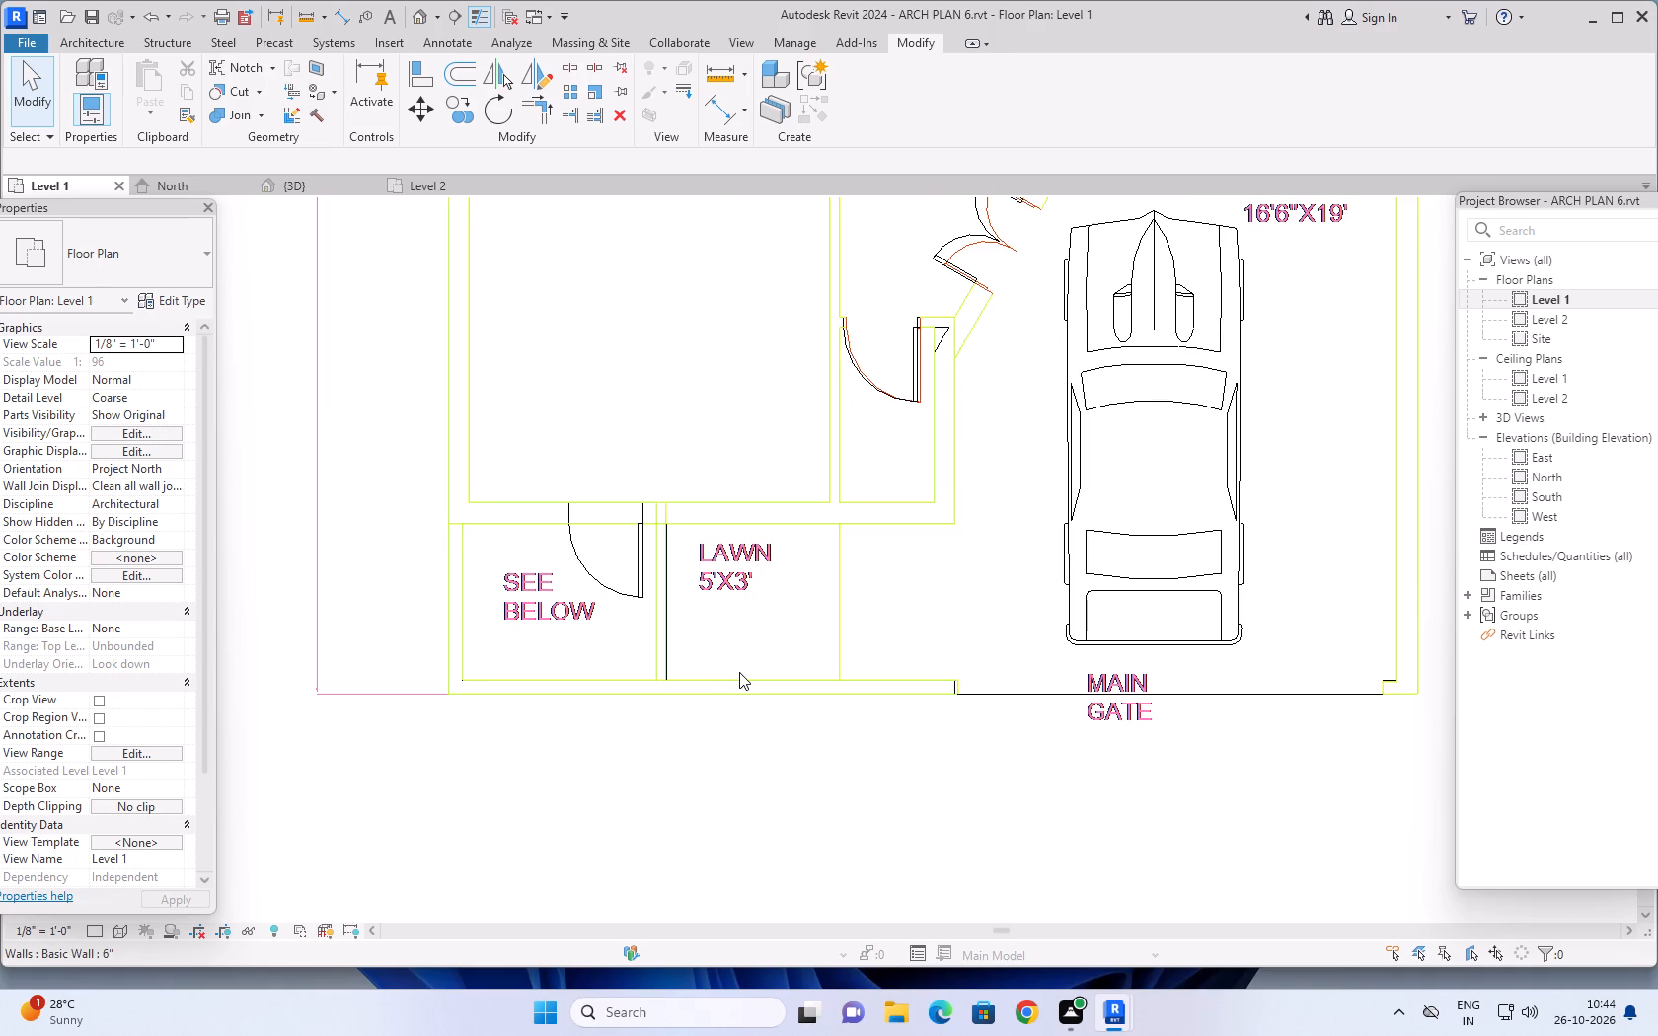
scroll(740, 671, "down", 5)
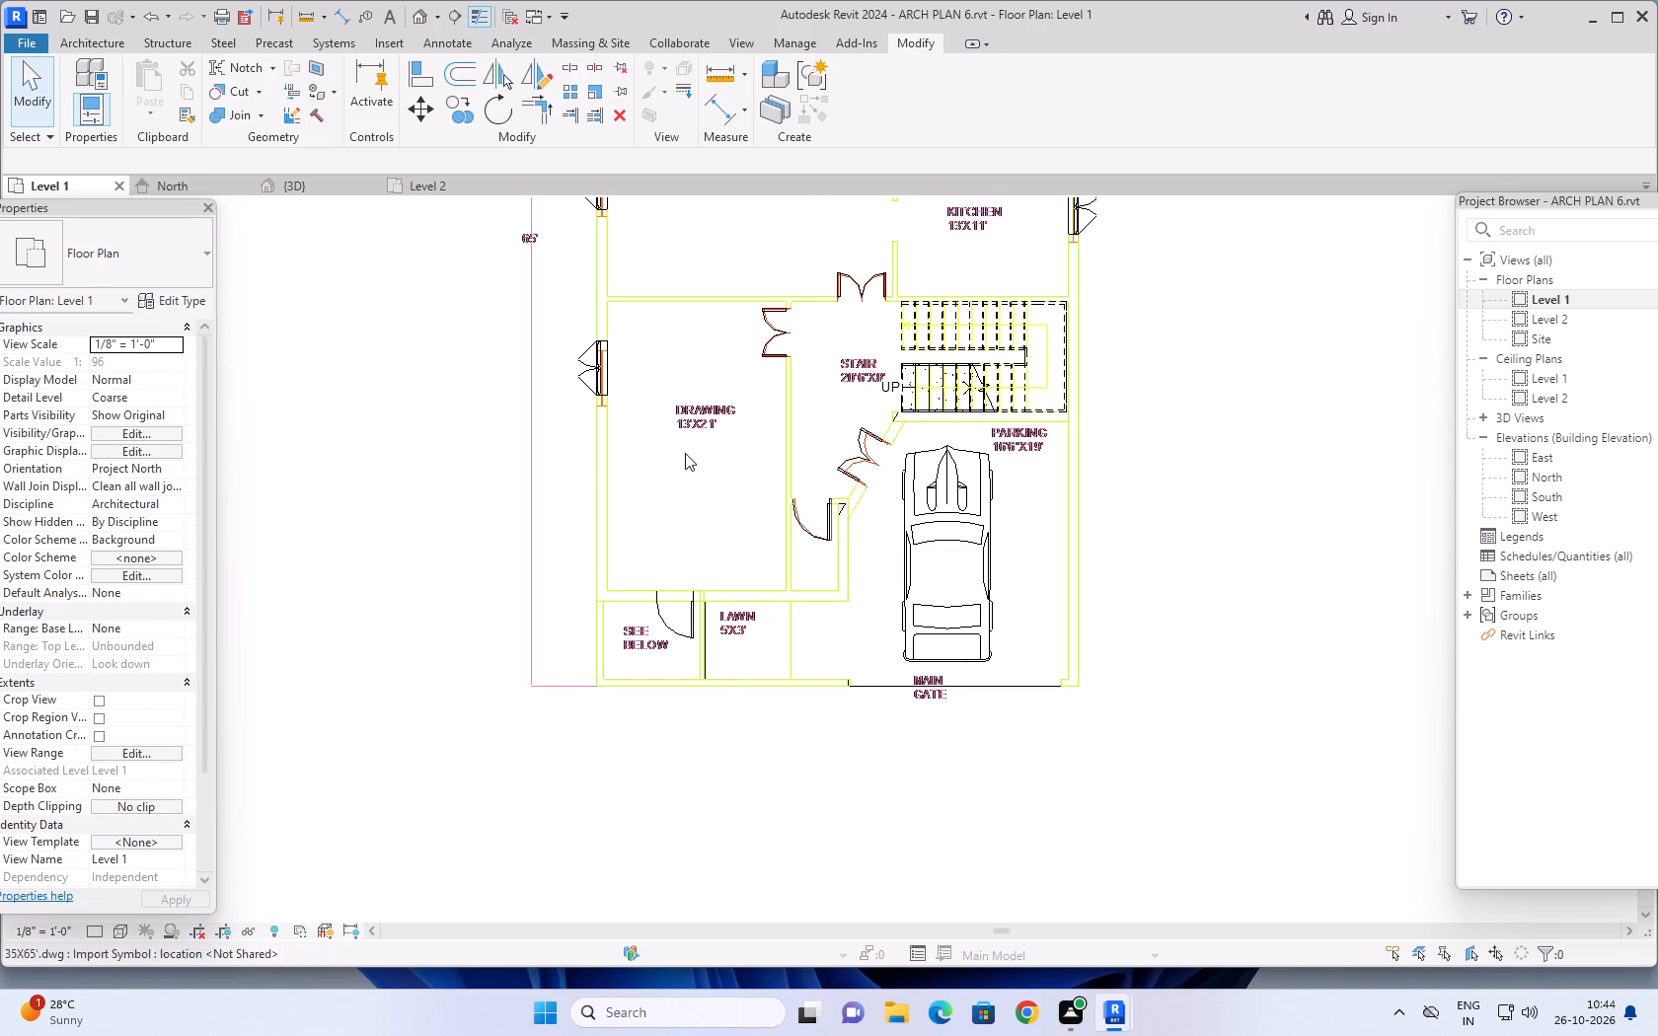
scroll(686, 456, "down", 2)
middle_click_drag(701, 484, 701, 536)
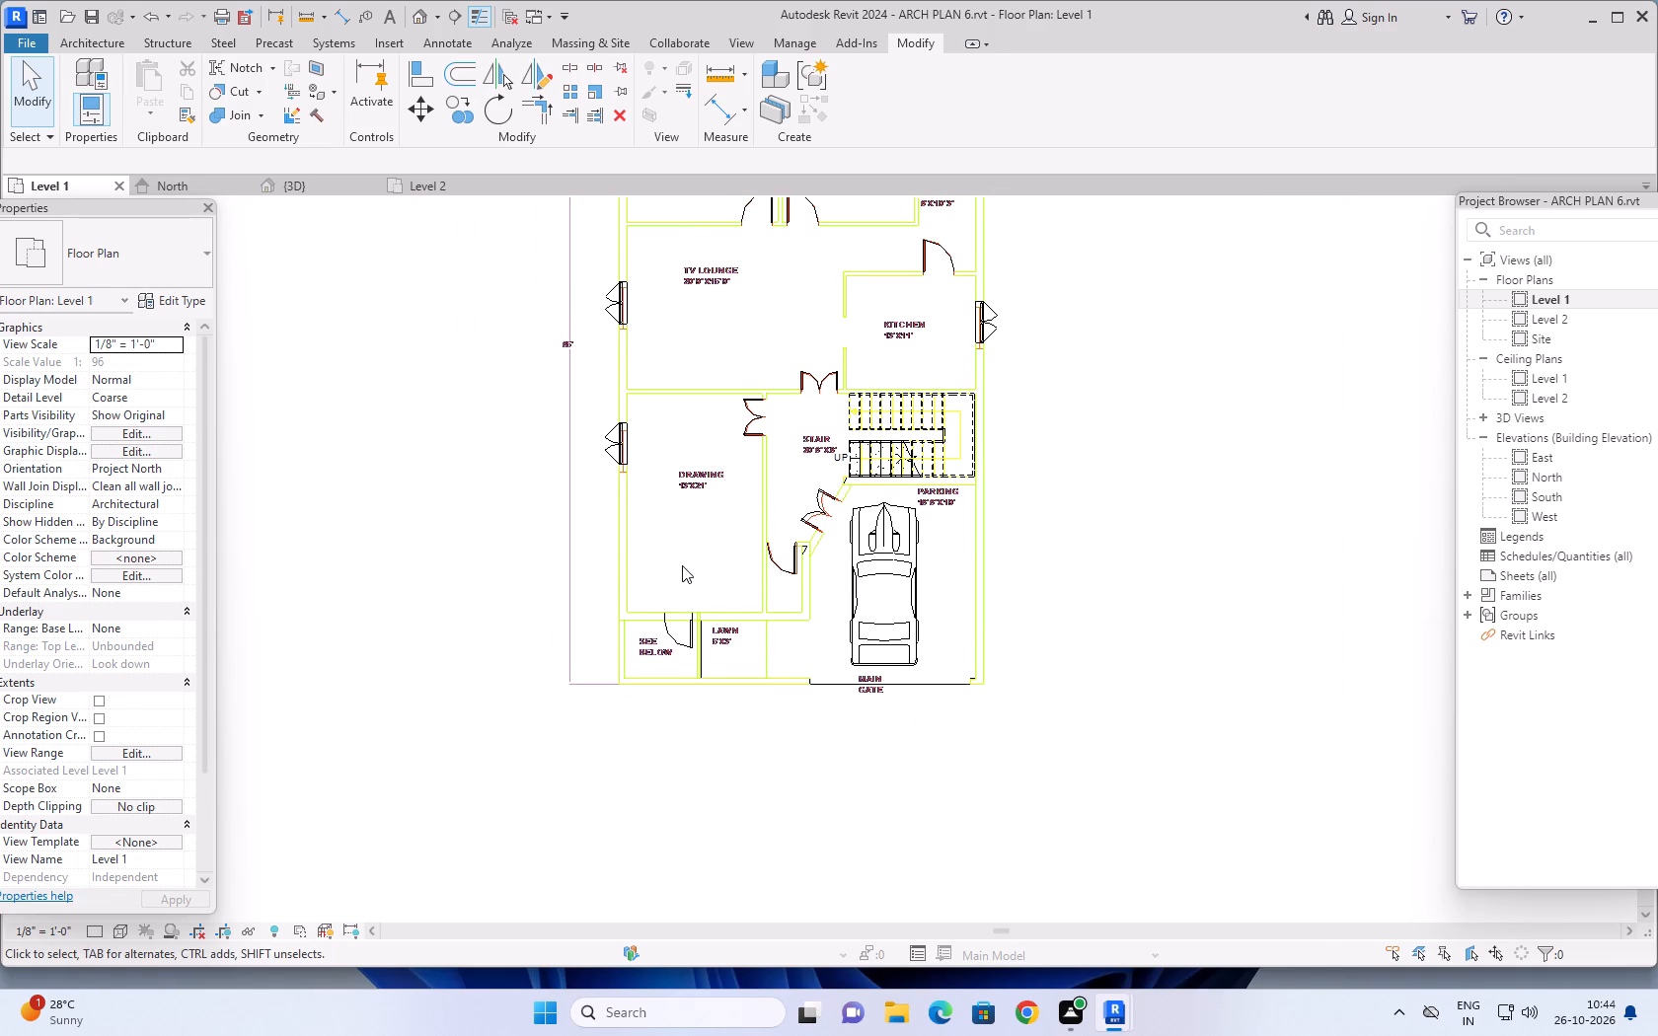
middle_click_drag(679, 567, 686, 534)
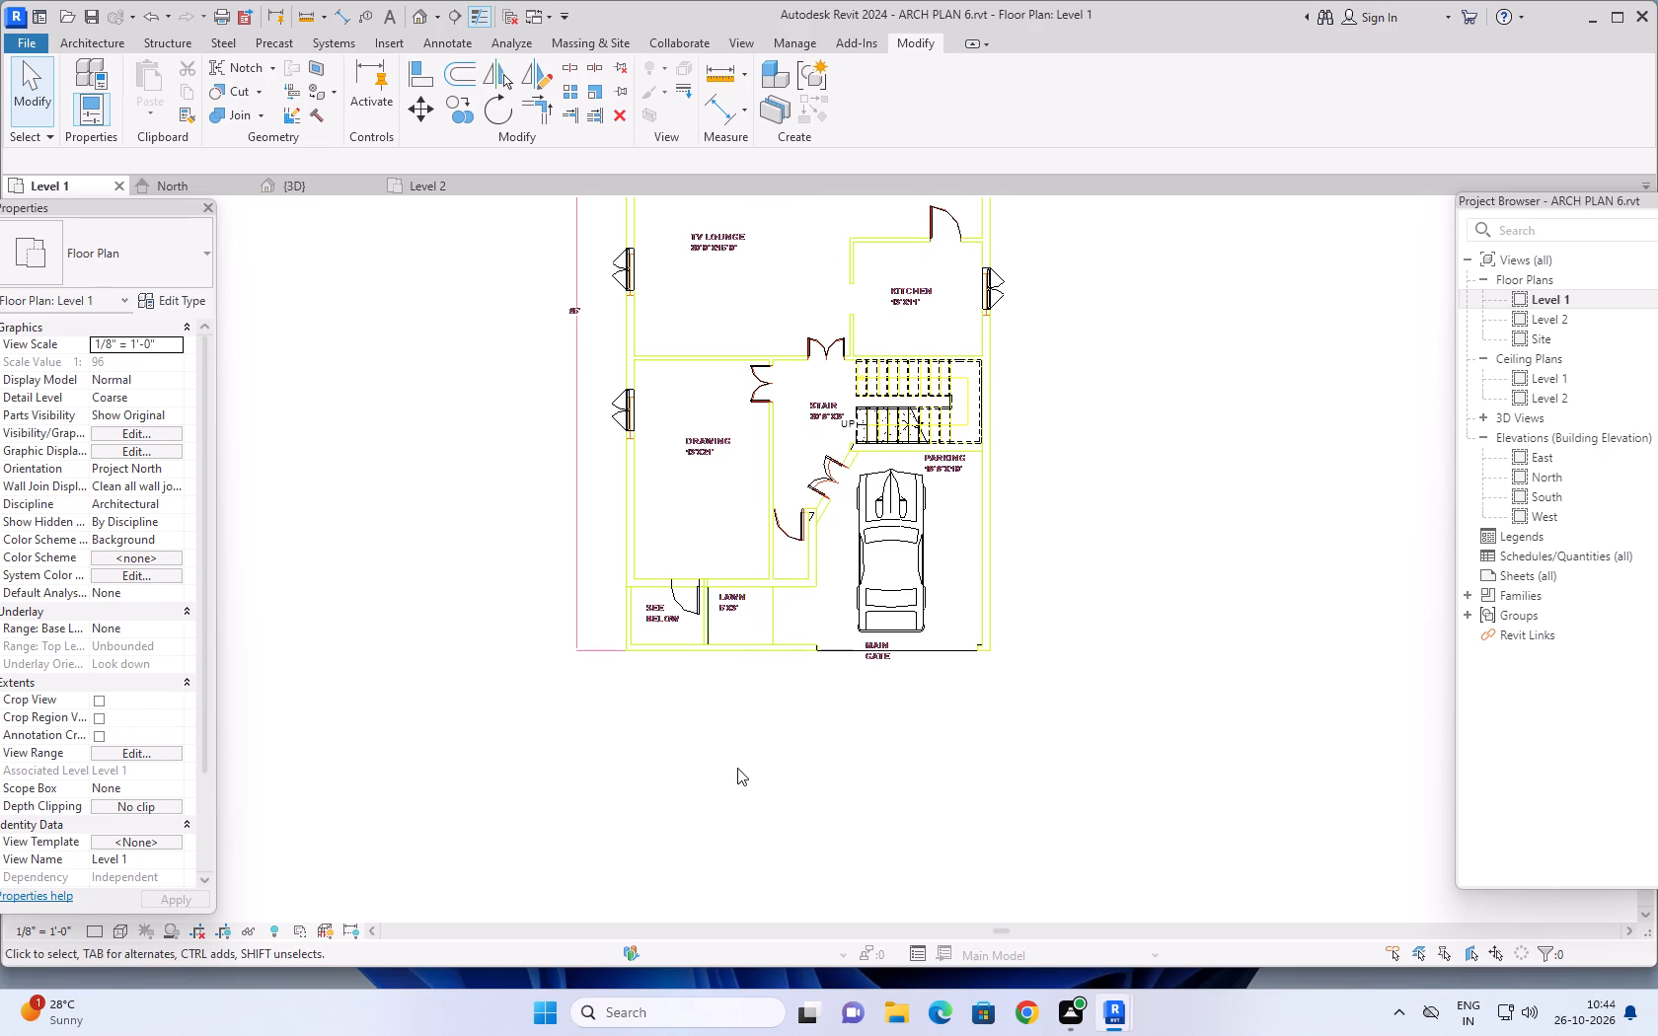
scroll(967, 684, "down", 1)
middle_click_drag(935, 743, 964, 748)
scroll(705, 709, "up", 6)
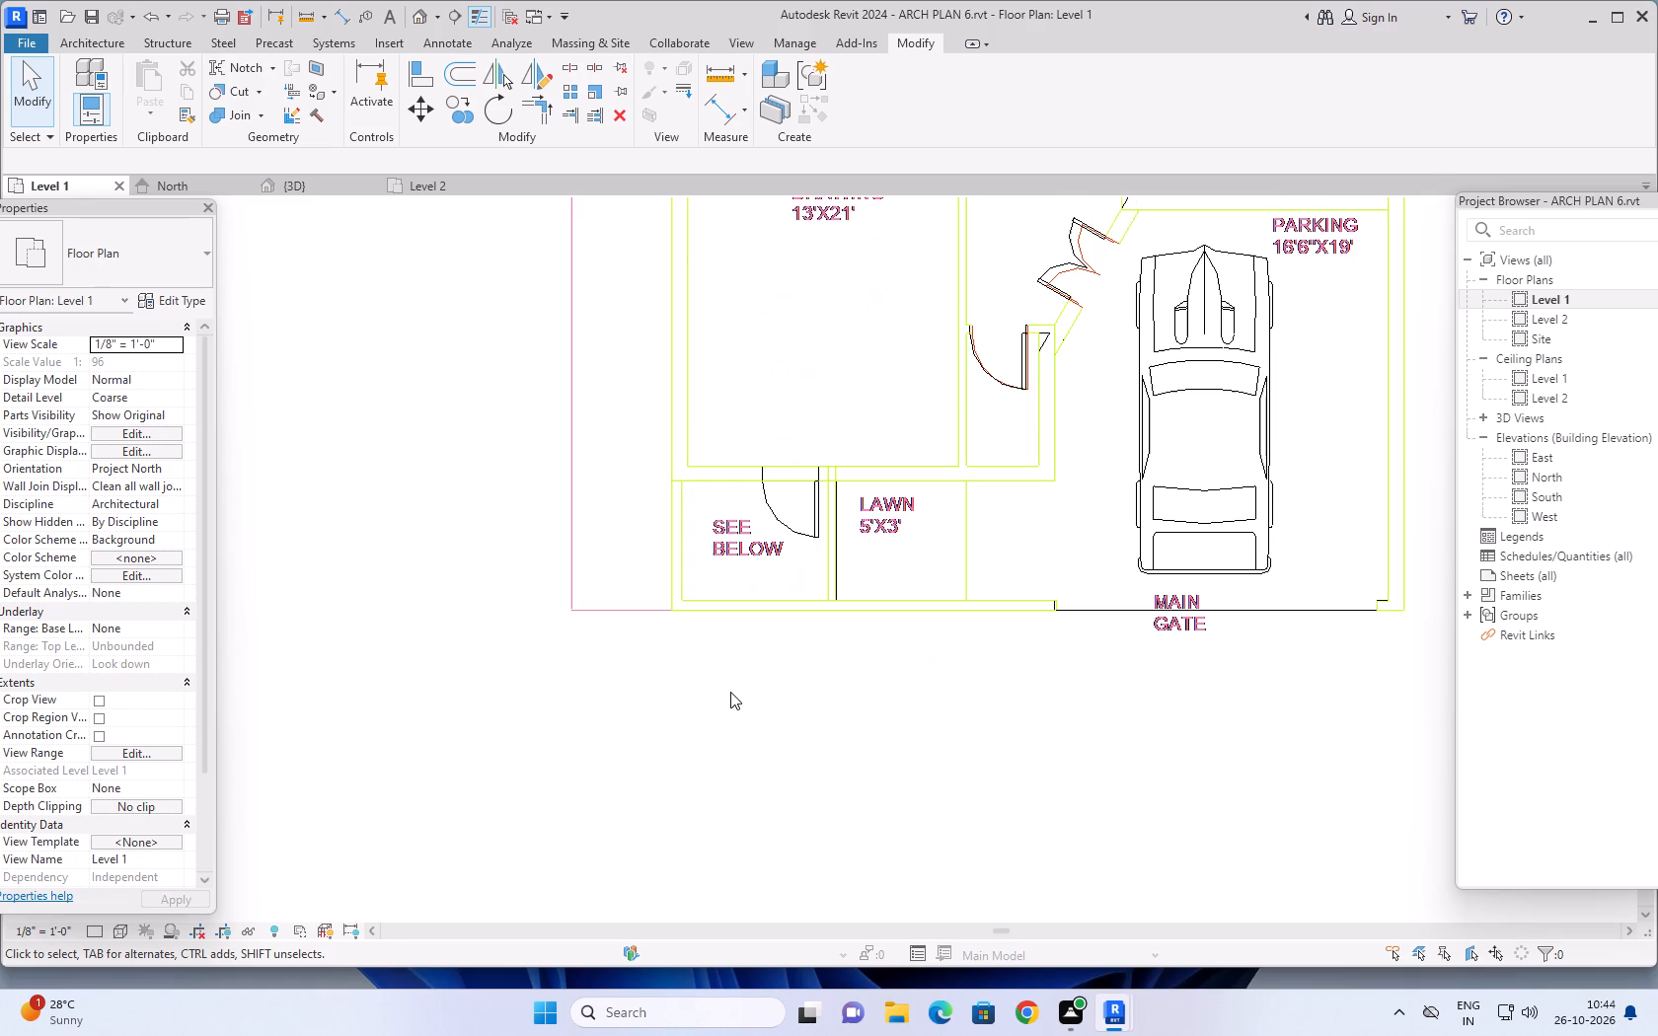
scroll(730, 692, "up", 2)
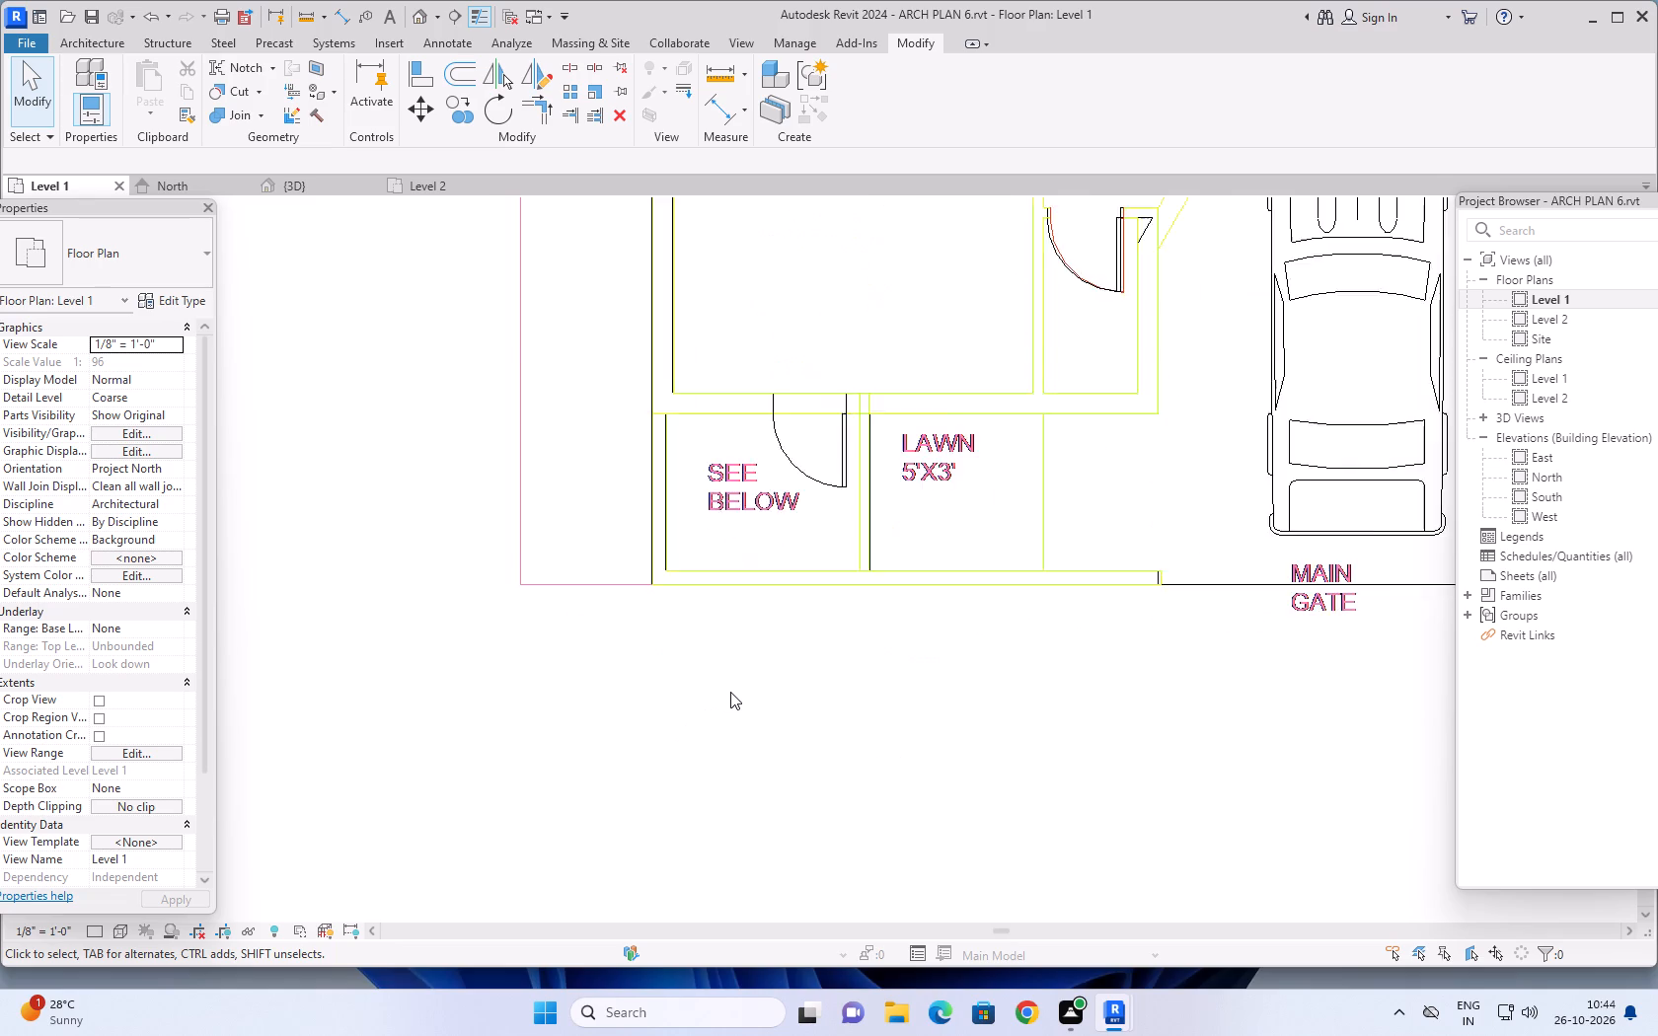
scroll(730, 692, "up", 1)
middle_click_drag(783, 652, 745, 758)
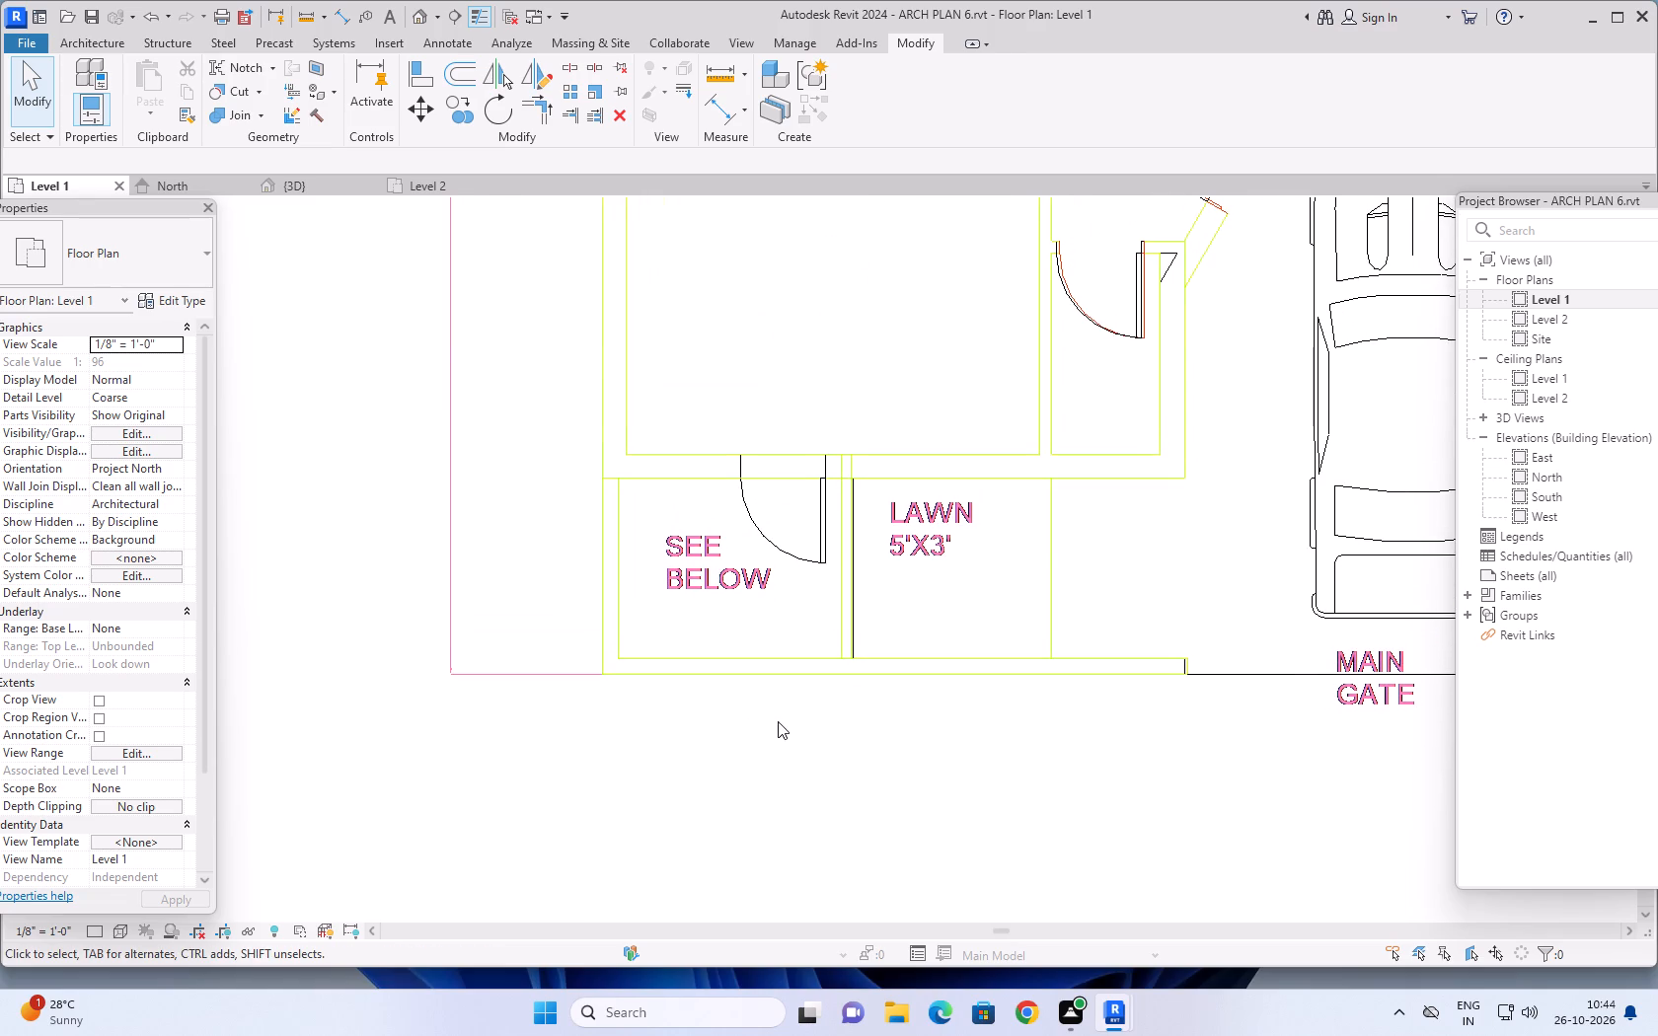
middle_click_drag(774, 722, 722, 756)
scroll(733, 753, "down", 10)
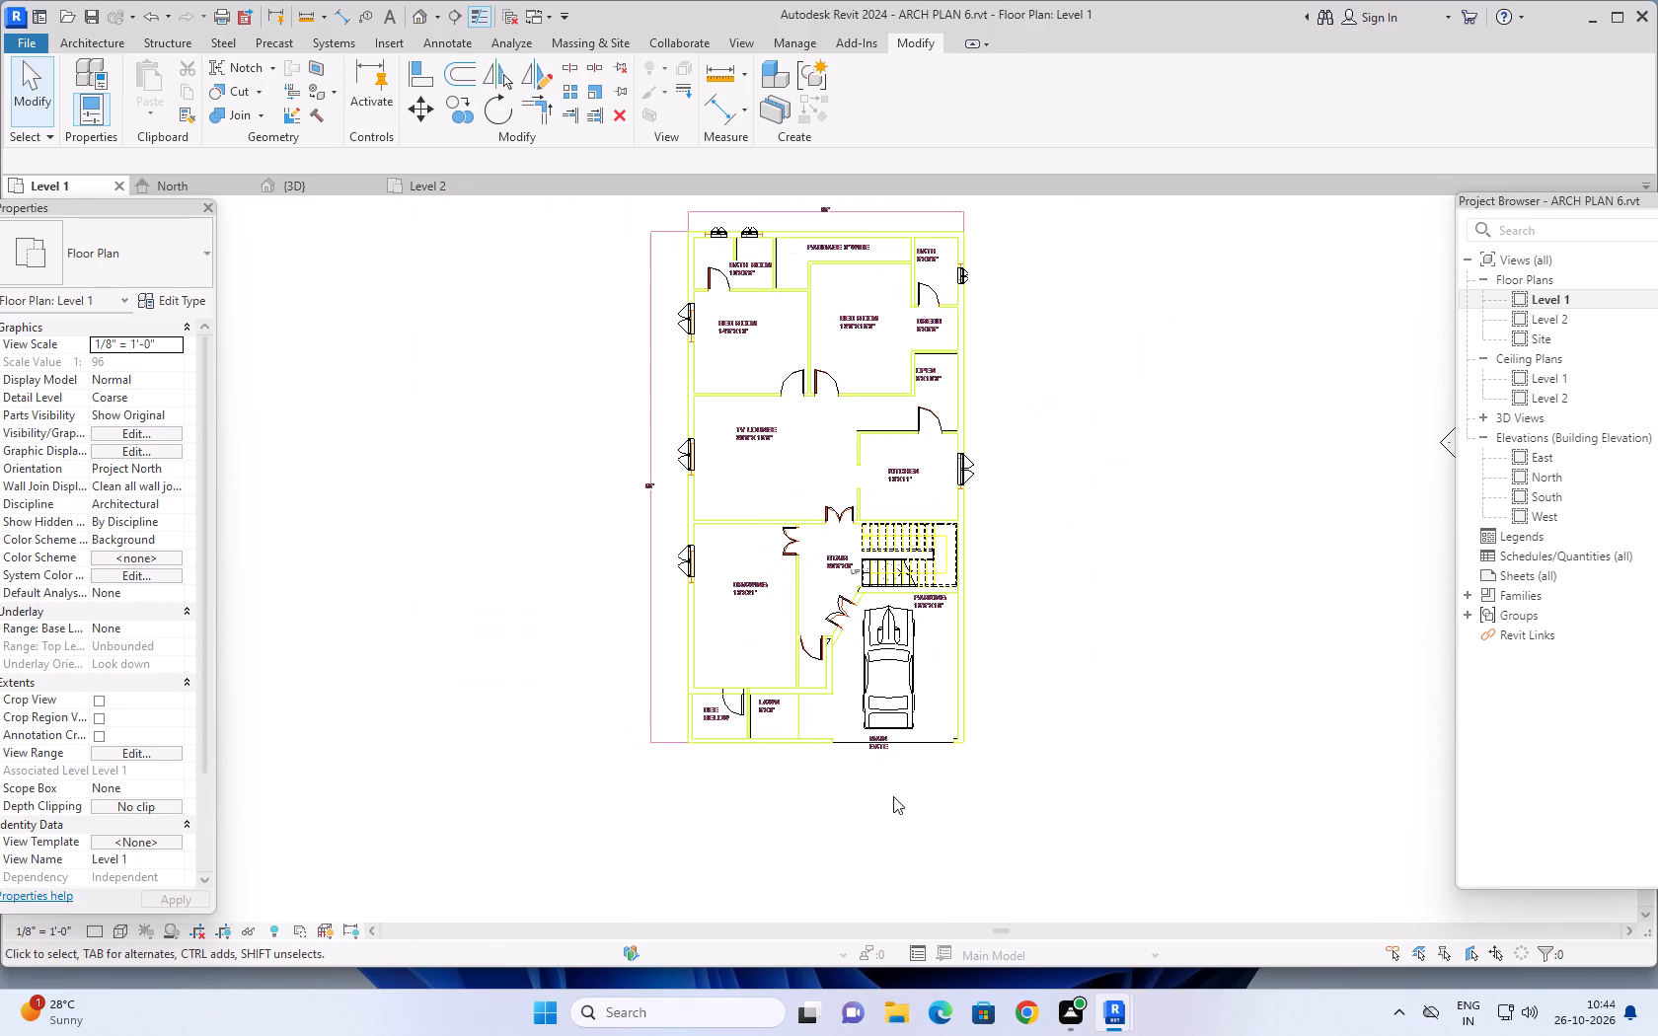
Look over the rear bedrooms, bathrooms and passage, and the overall layout of the Level 1 plan.
scroll(1116, 540, "down", 3)
middle_click_drag(1132, 470, 1083, 523)
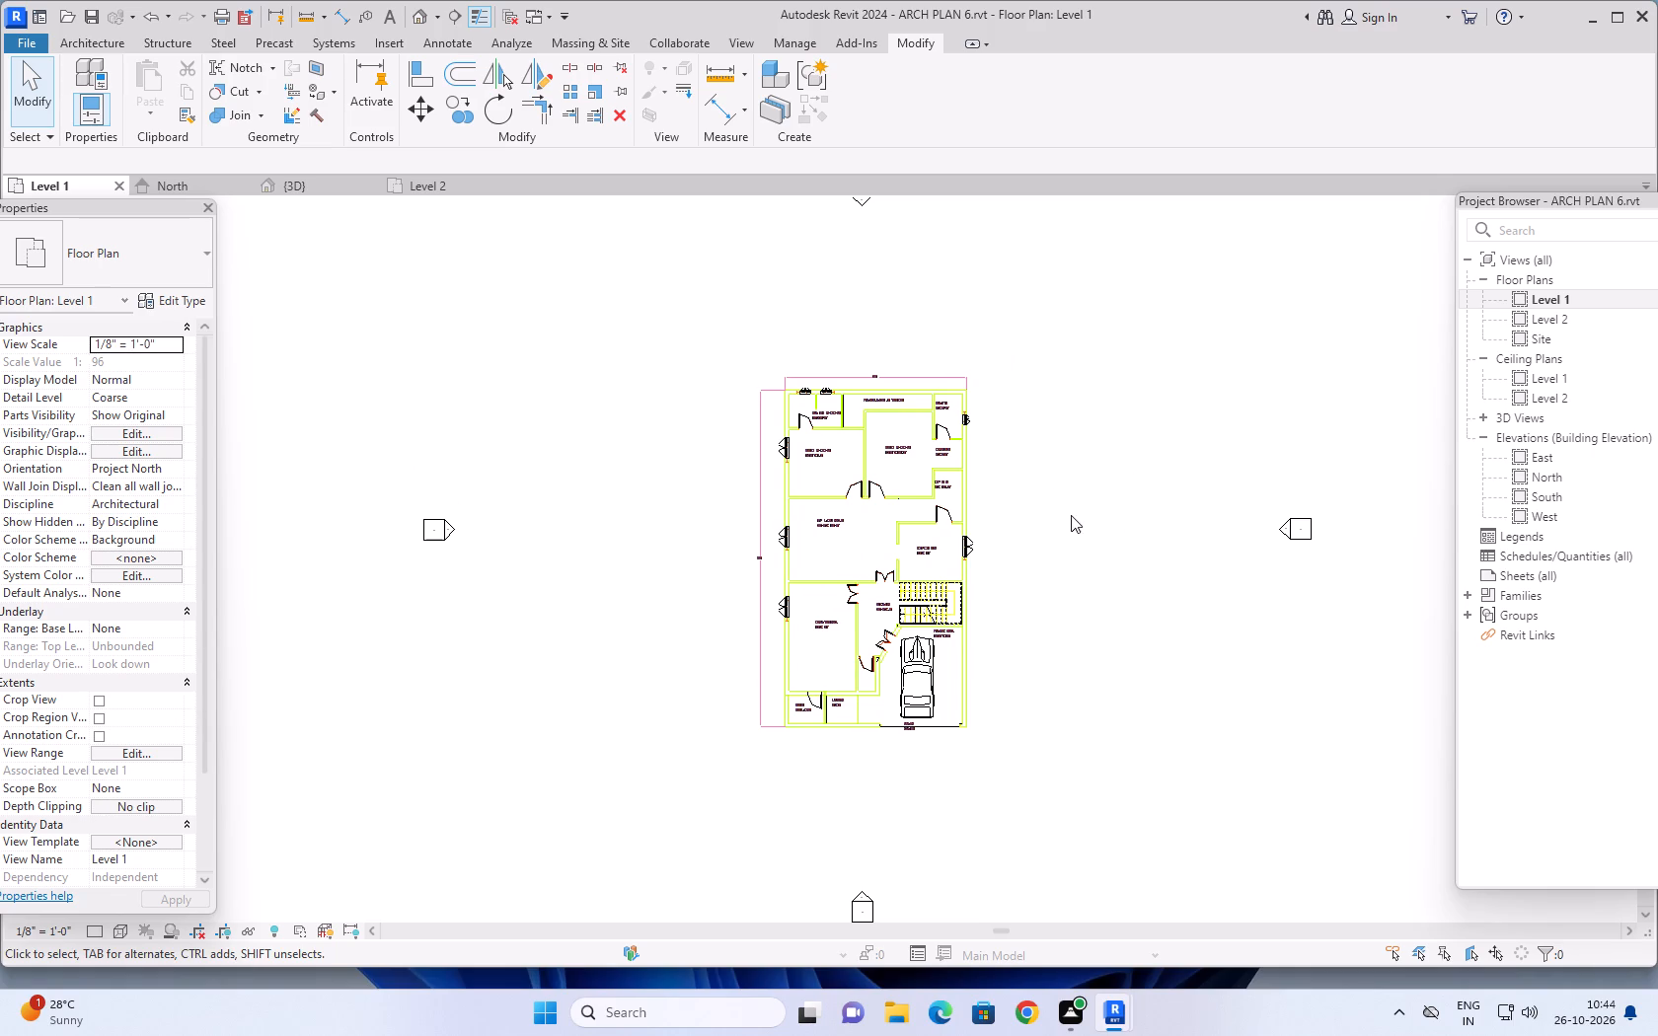
scroll(819, 351, "up", 9)
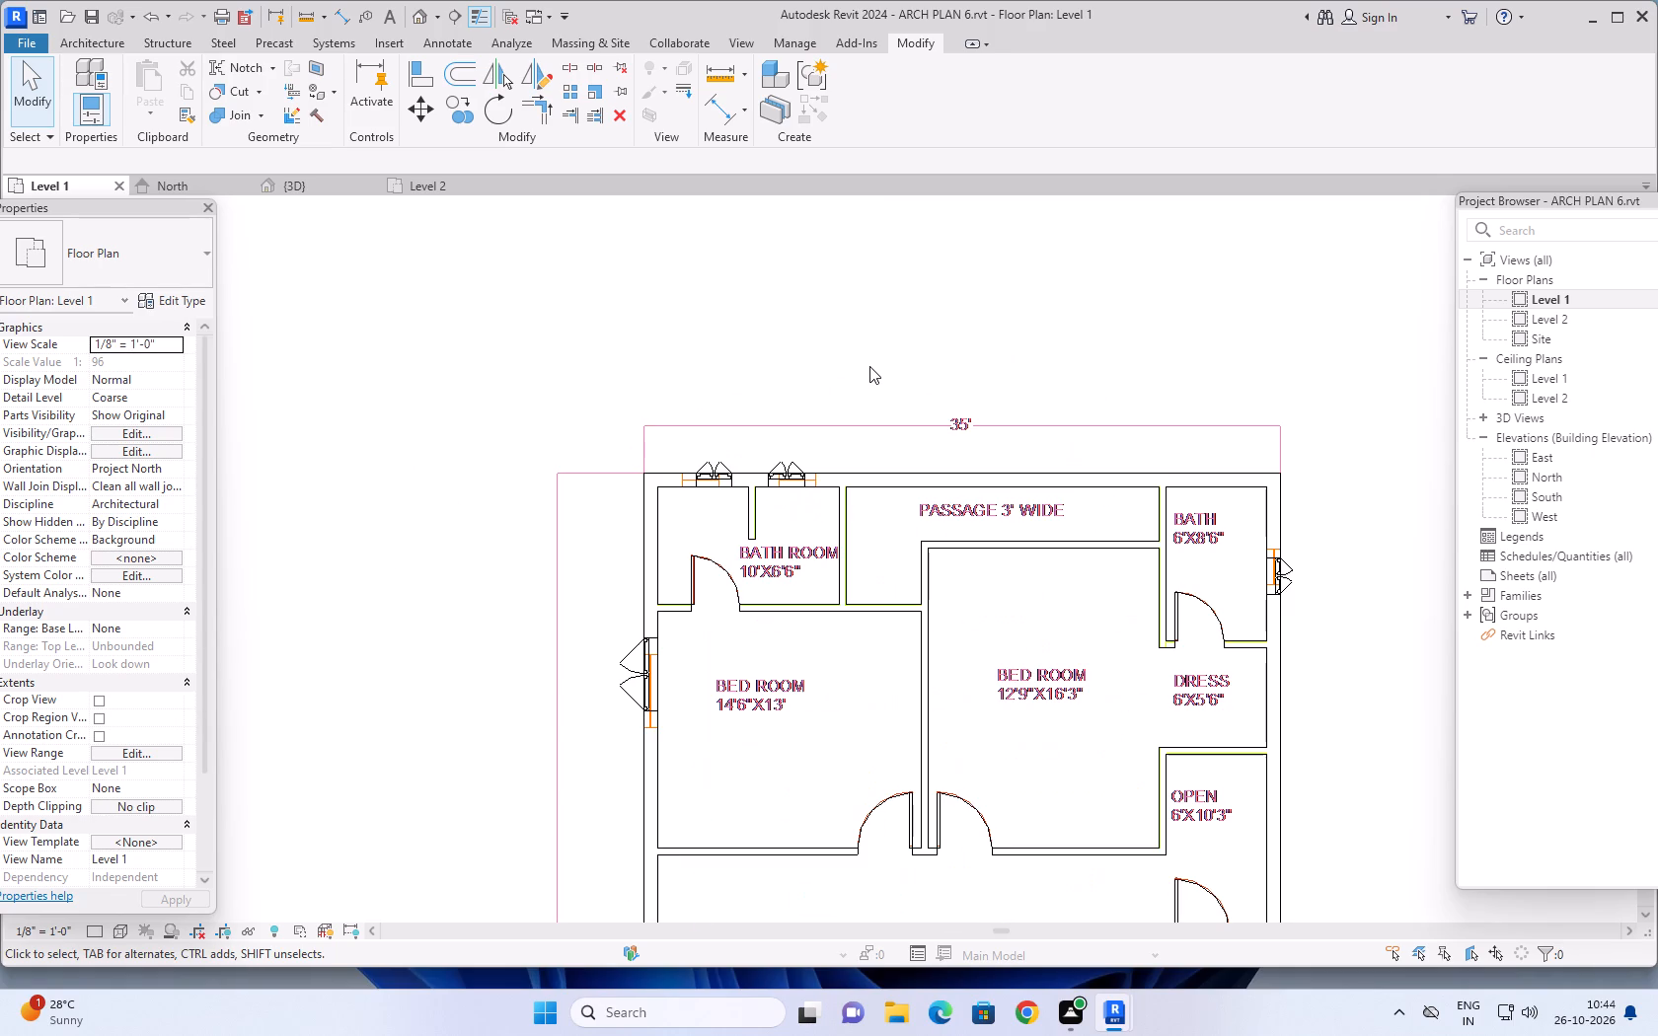
scroll(617, 778, "down", 2)
middle_click_drag(606, 793, 601, 773)
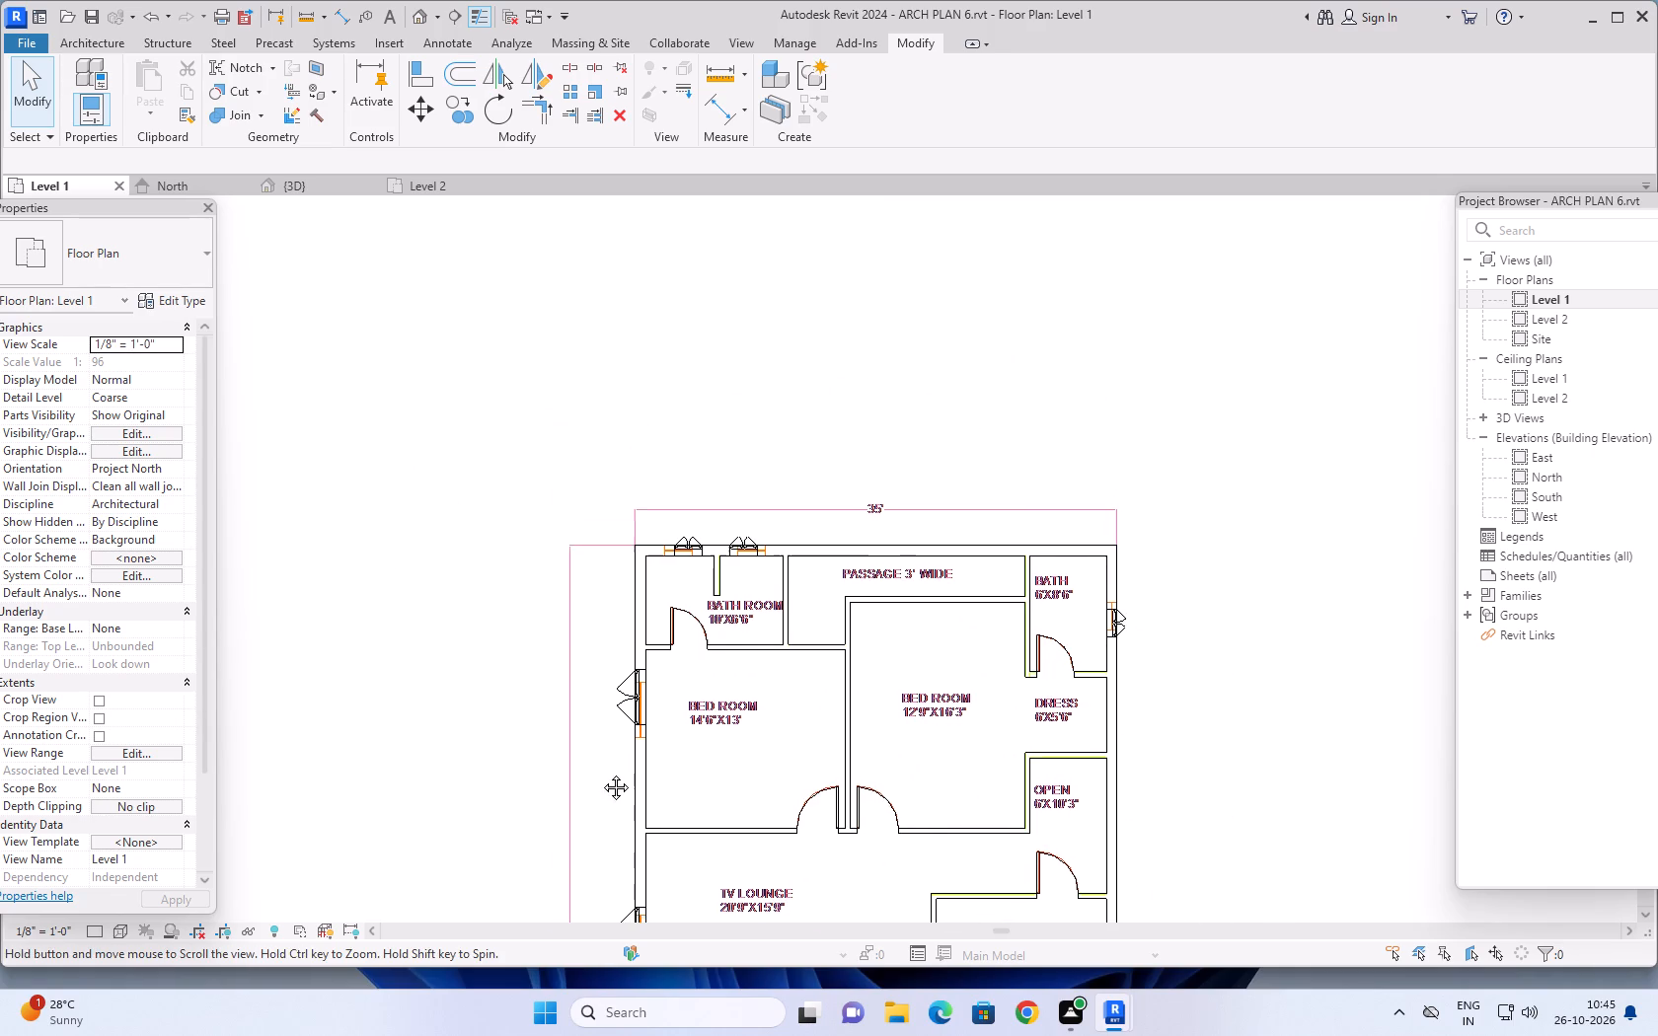
middle_click_drag(601, 773, 669, 583)
scroll(662, 813, "up", 6)
scroll(643, 747, "down", 15)
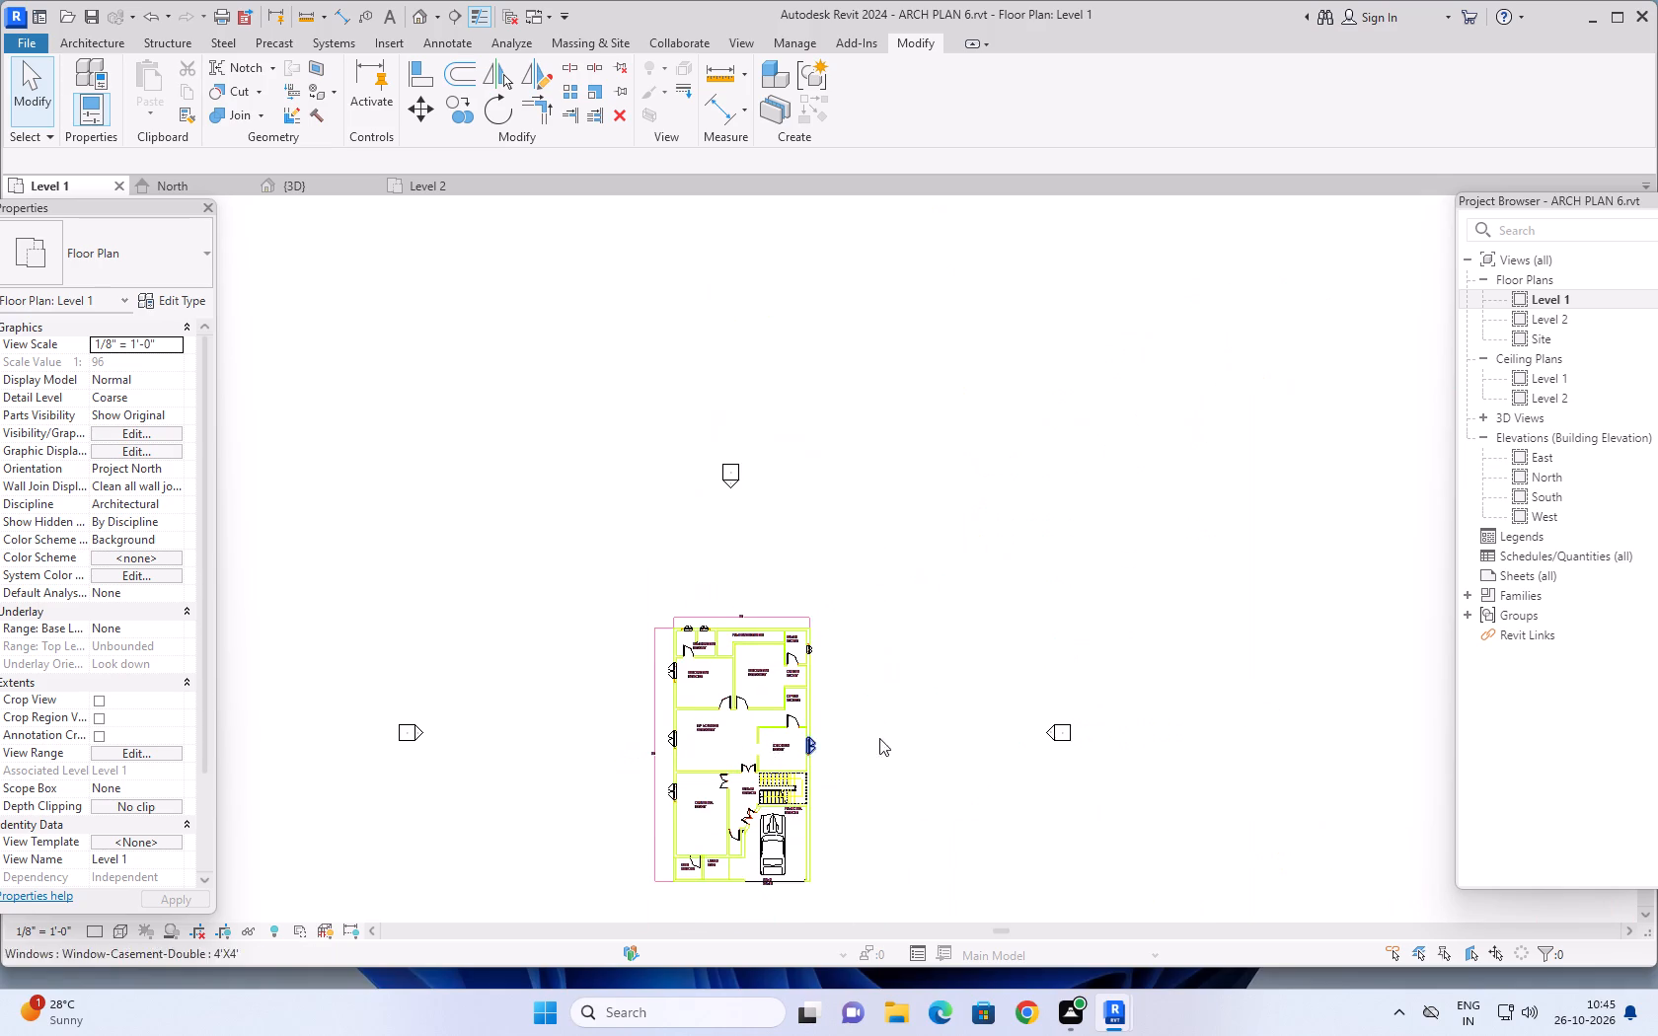
middle_click_drag(908, 741, 967, 616)
scroll(926, 726, "up", 3)
middle_click_drag(940, 738, 1093, 774)
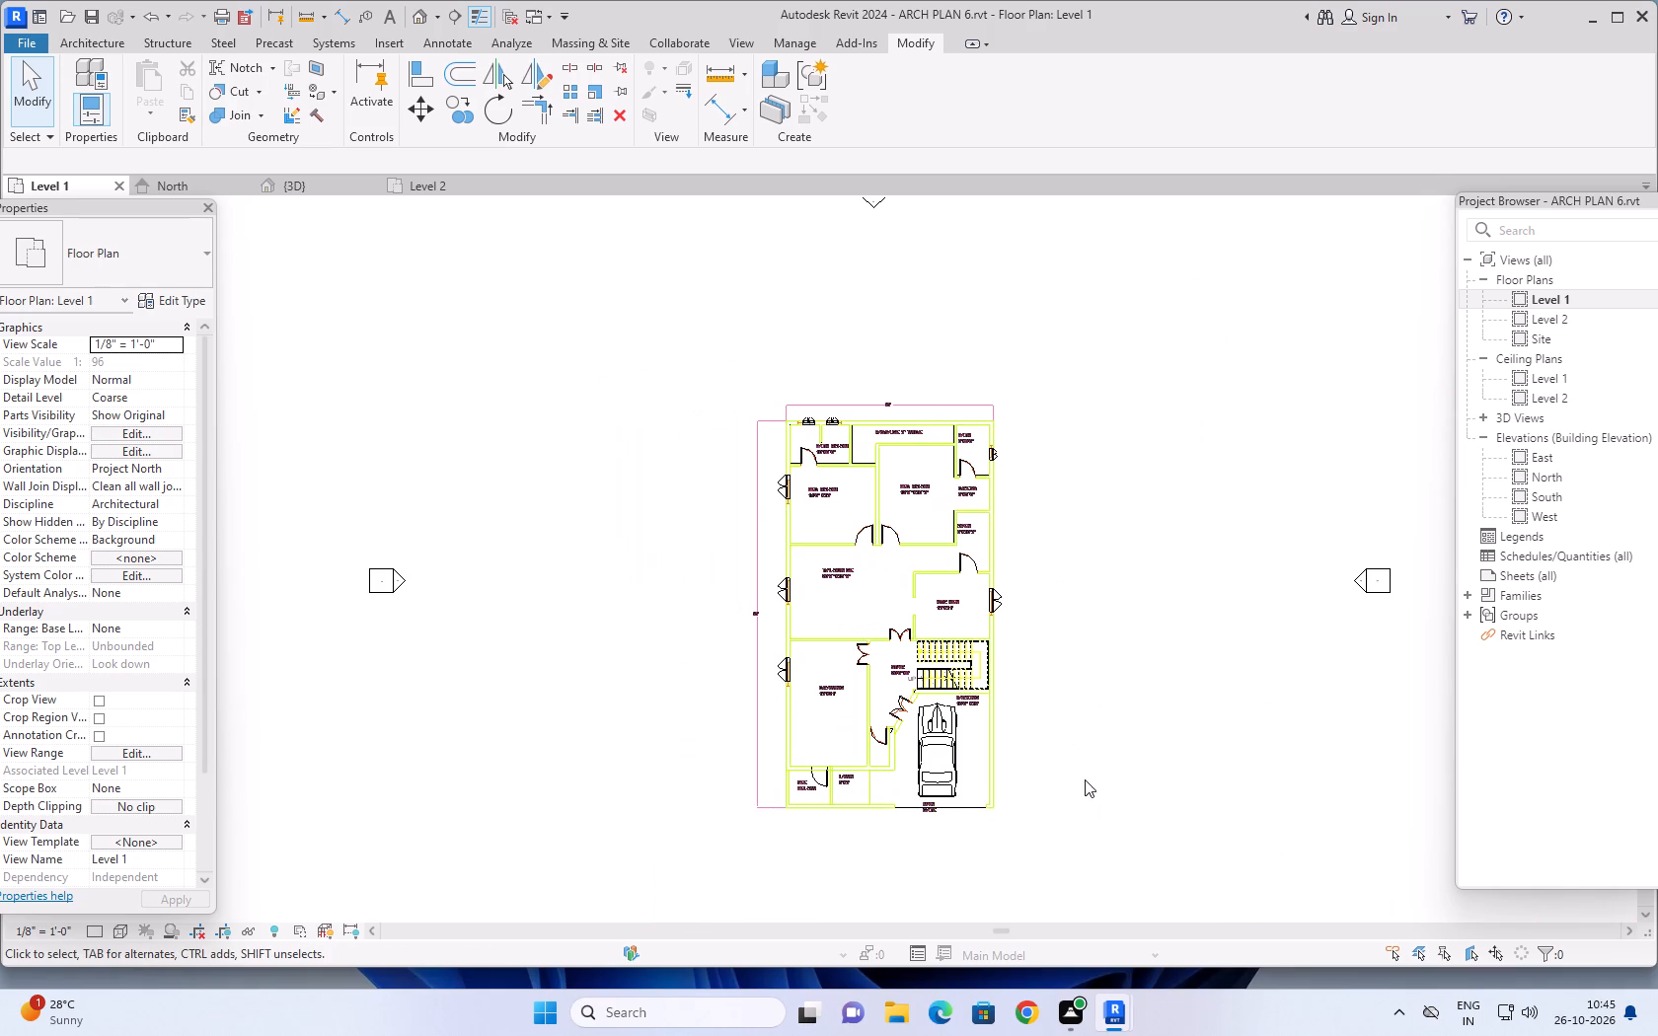
Examine the front part of the Level 1 plan around LAWN, SEE BELOW, PARKING and MAIN GATE.
scroll(1056, 785, "up", 2)
middle_click_drag(1059, 817, 1118, 777)
scroll(1062, 814, "up", 1)
scroll(862, 849, "up", 1)
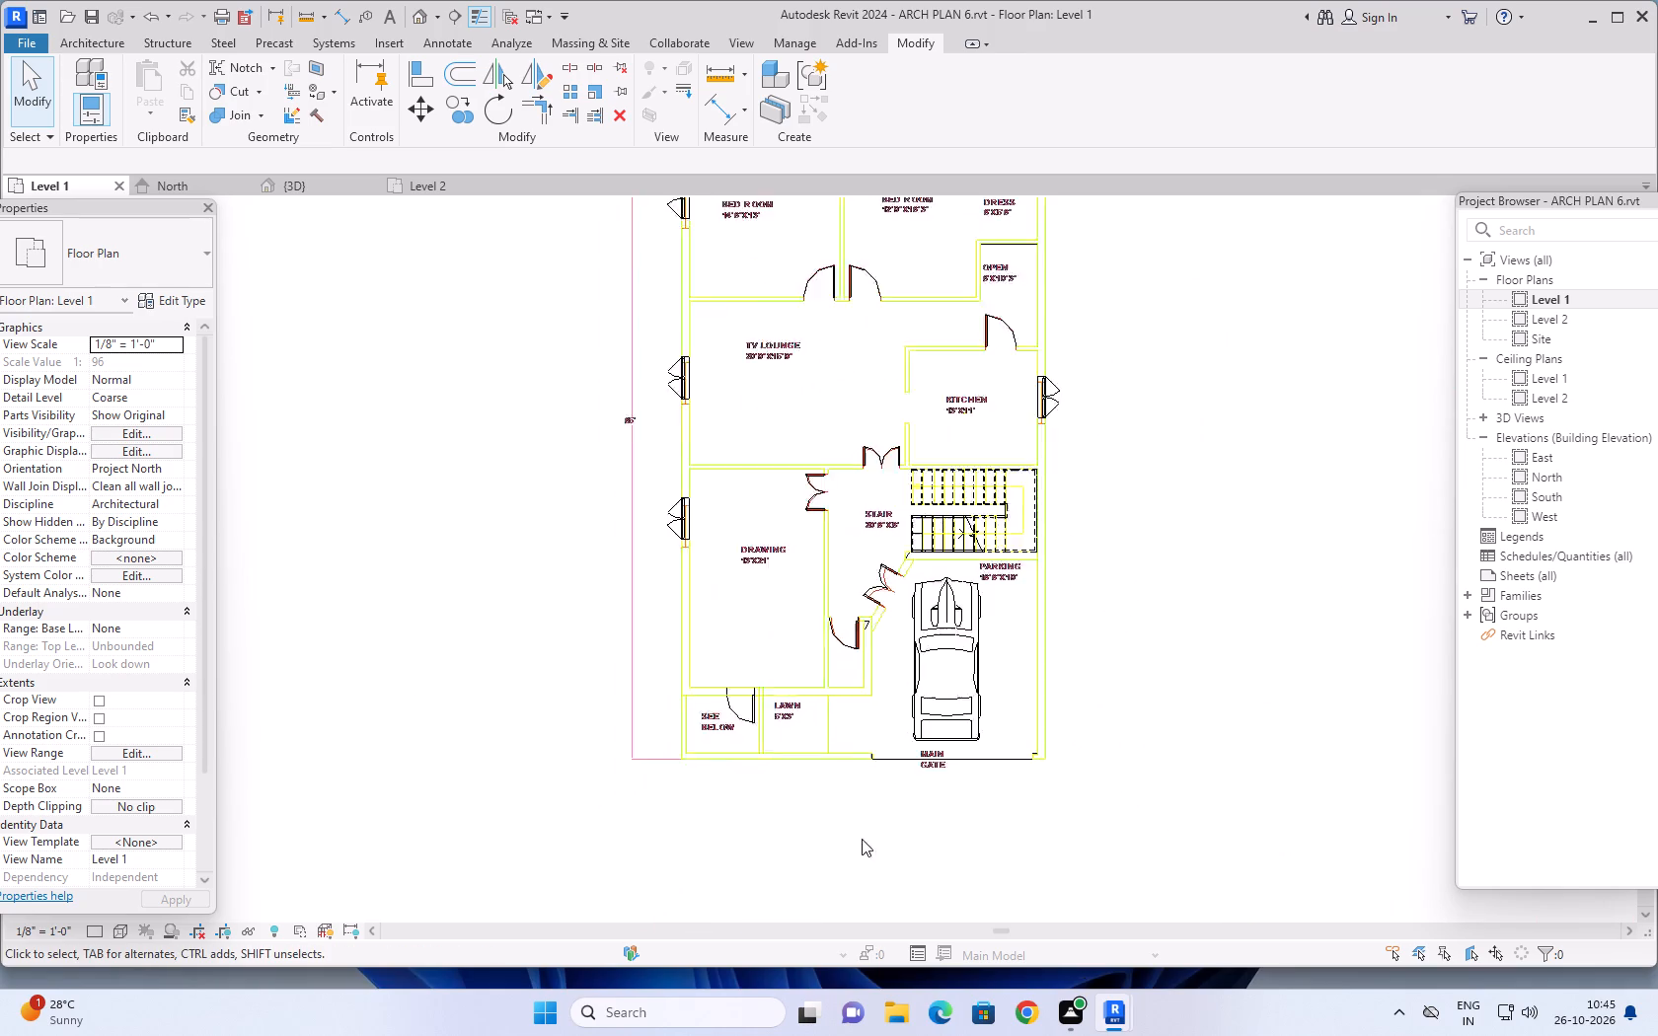
scroll(862, 839, "up", 7)
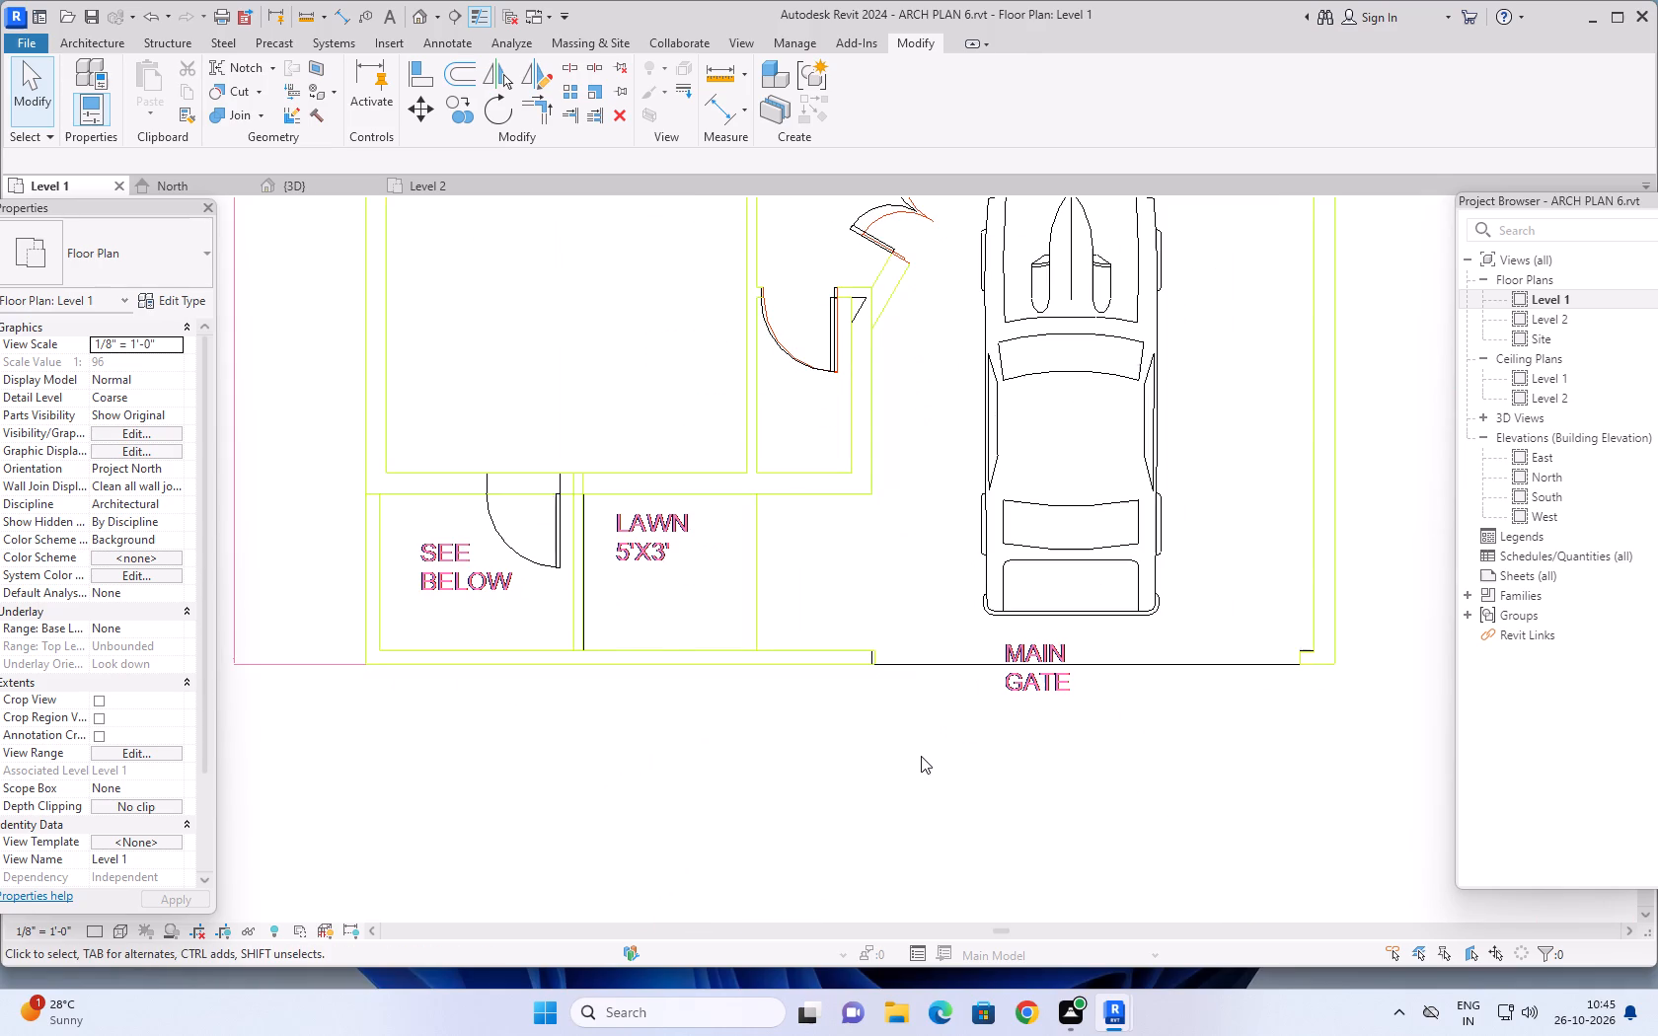
scroll(922, 772, "up", 5)
scroll(922, 781, "down", 3)
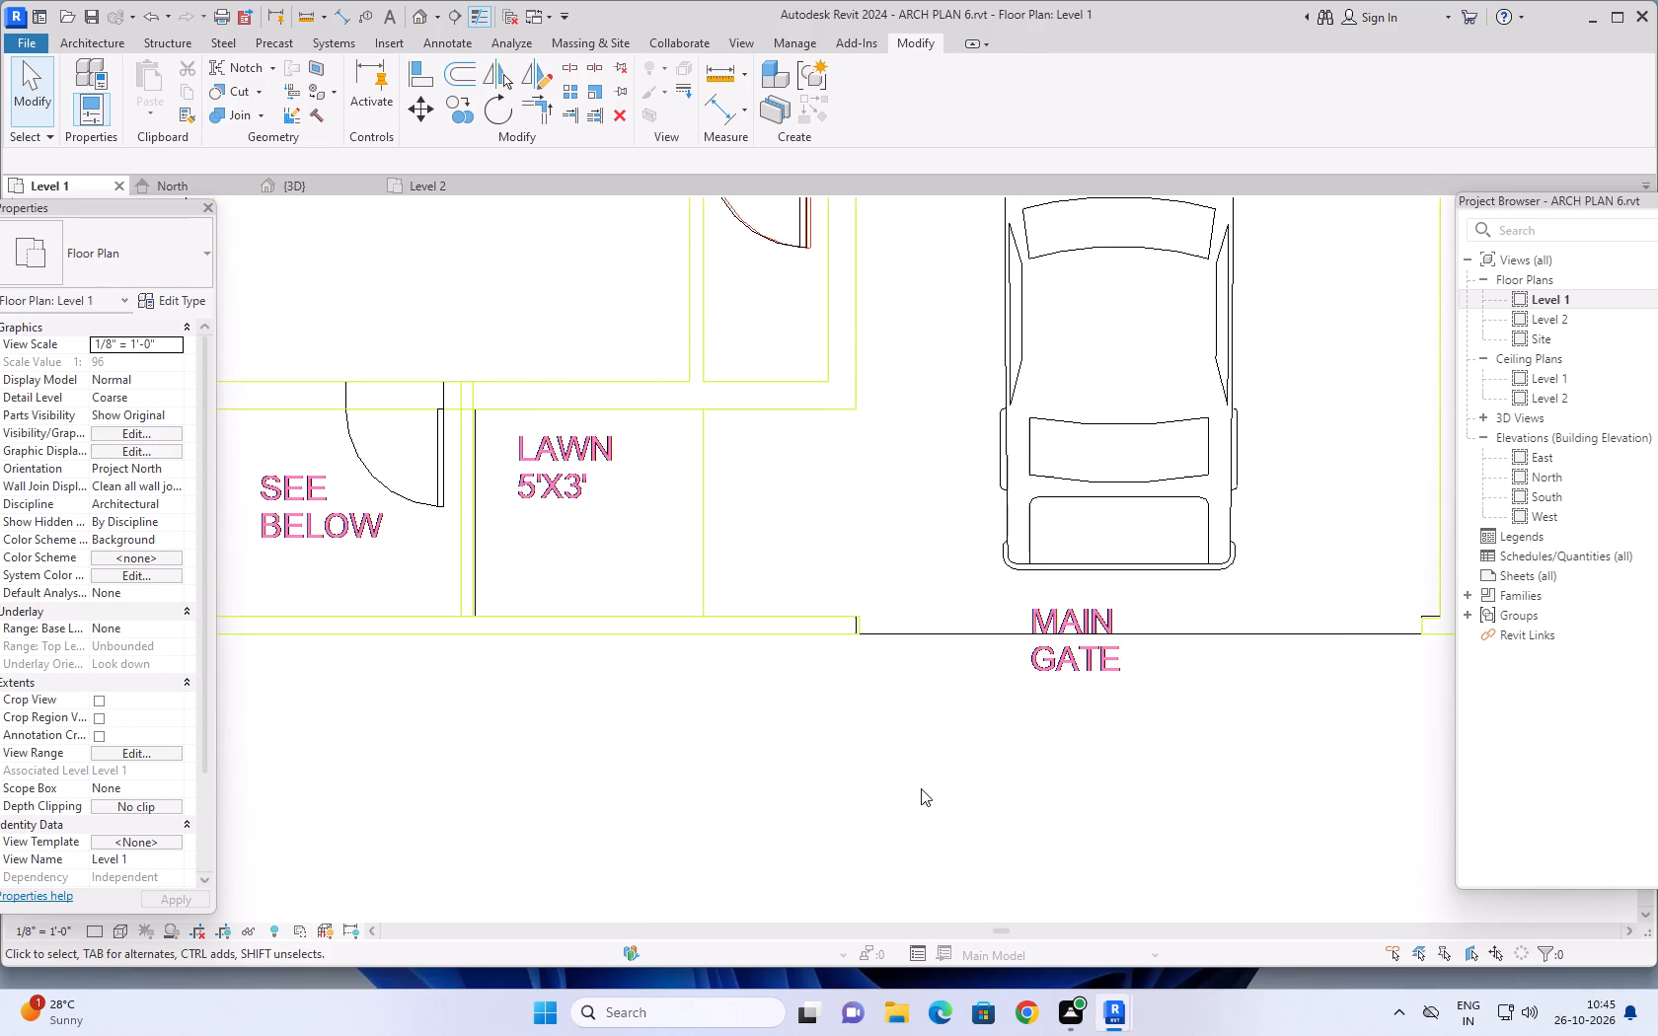
scroll(921, 791, "down", 7)
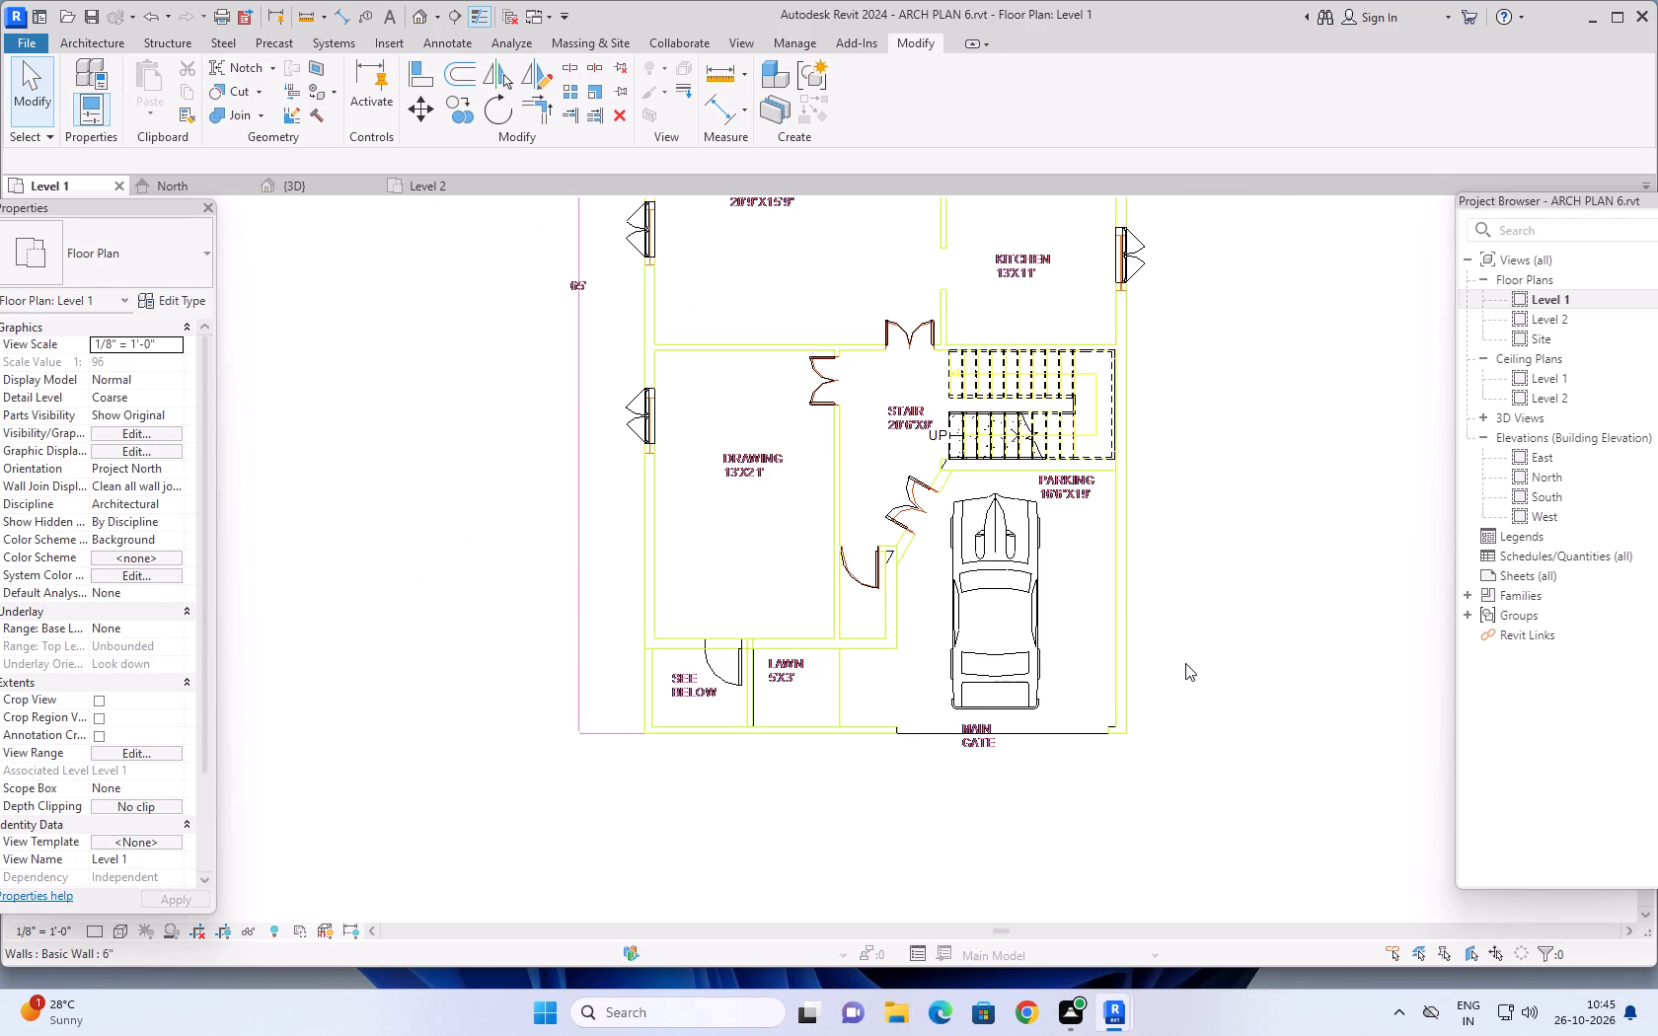
scroll(1189, 599, "down", 3)
middle_click_drag(1249, 539, 1228, 542)
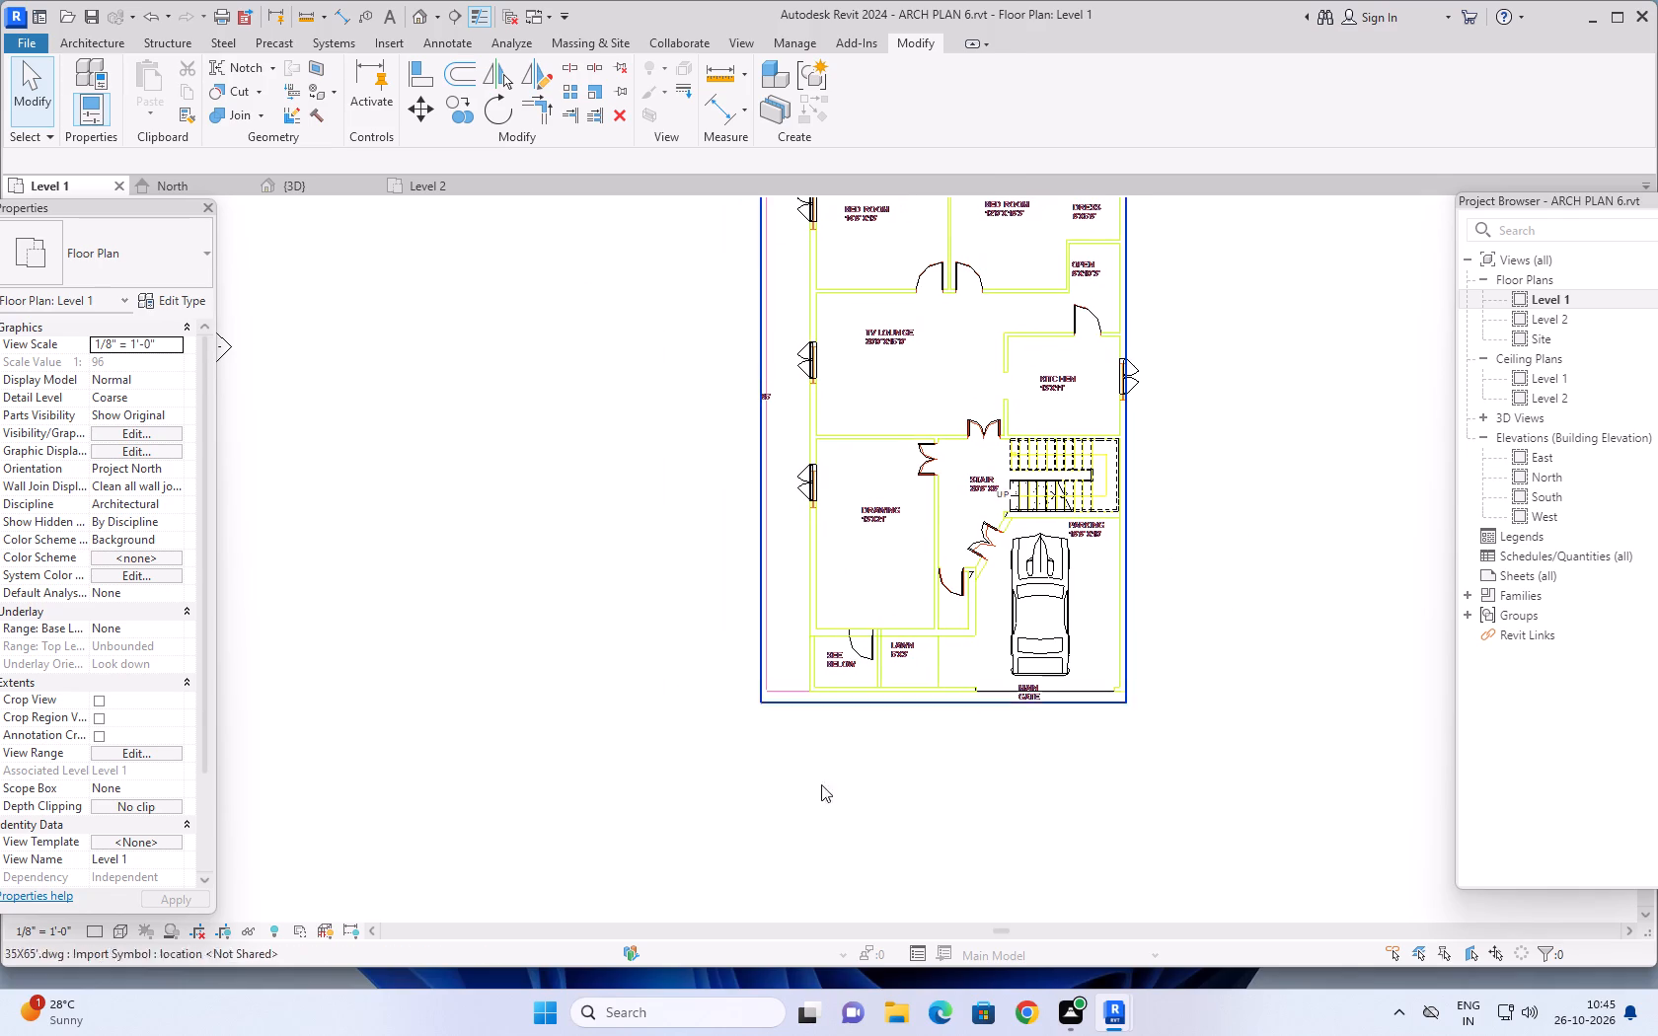
scroll(867, 722, "up", 5)
middle_click_drag(868, 692, 807, 779)
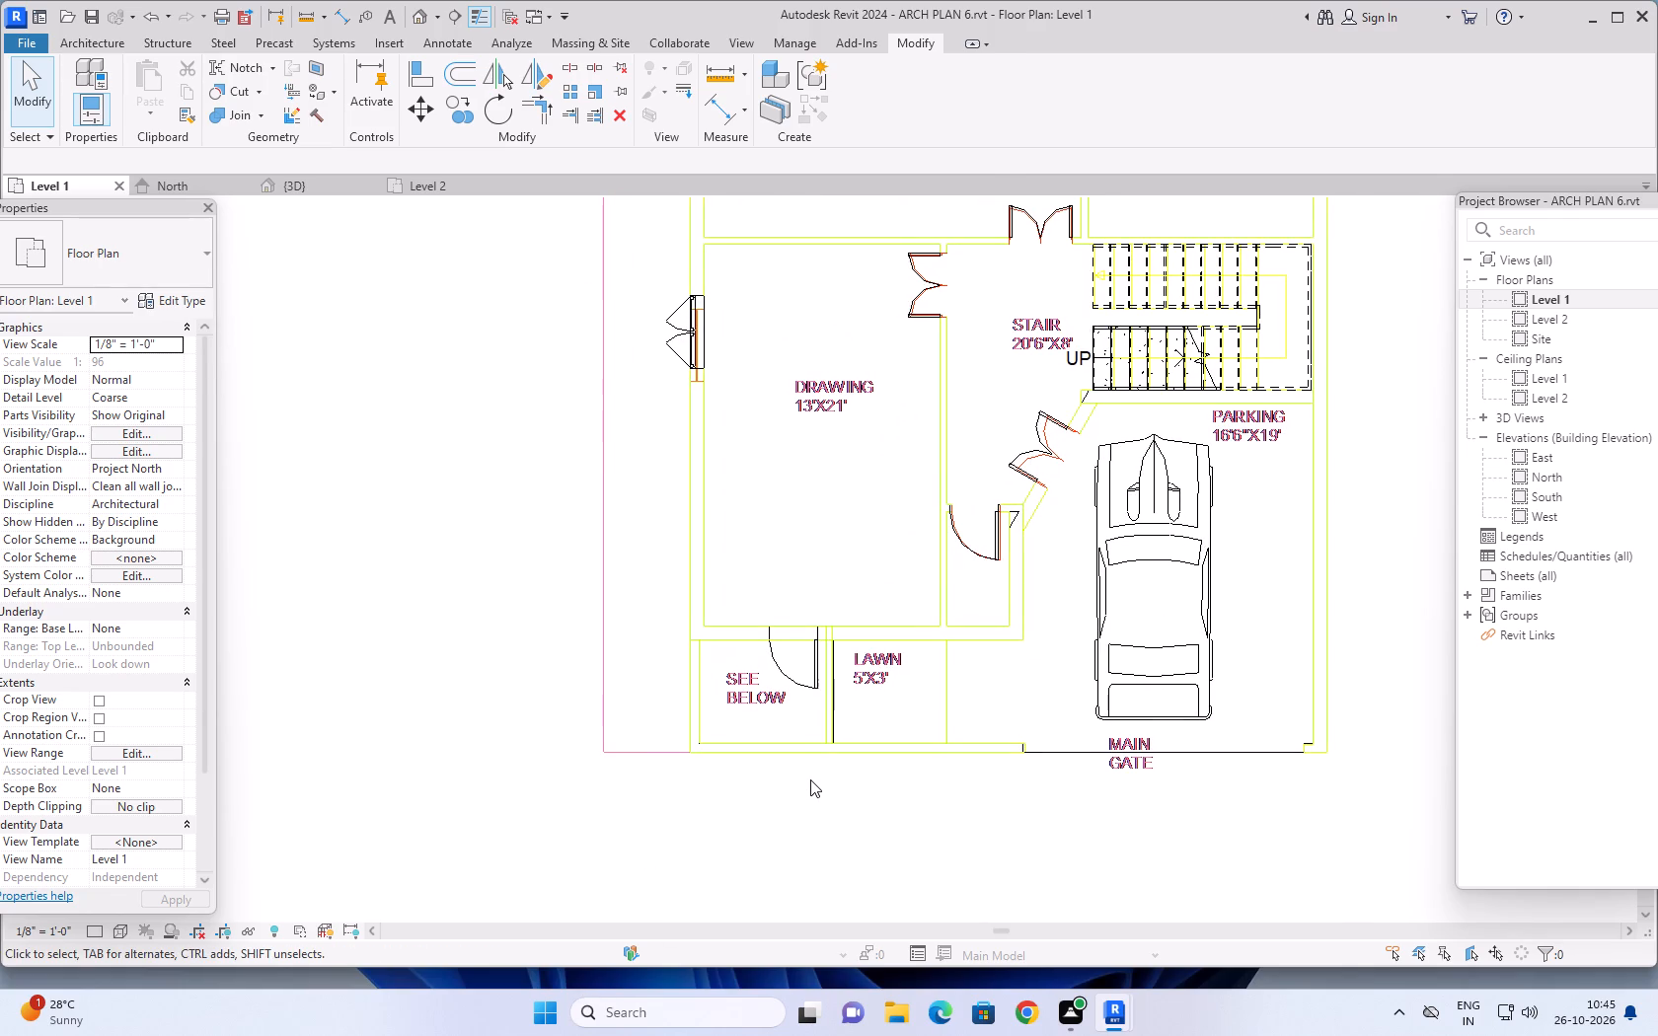
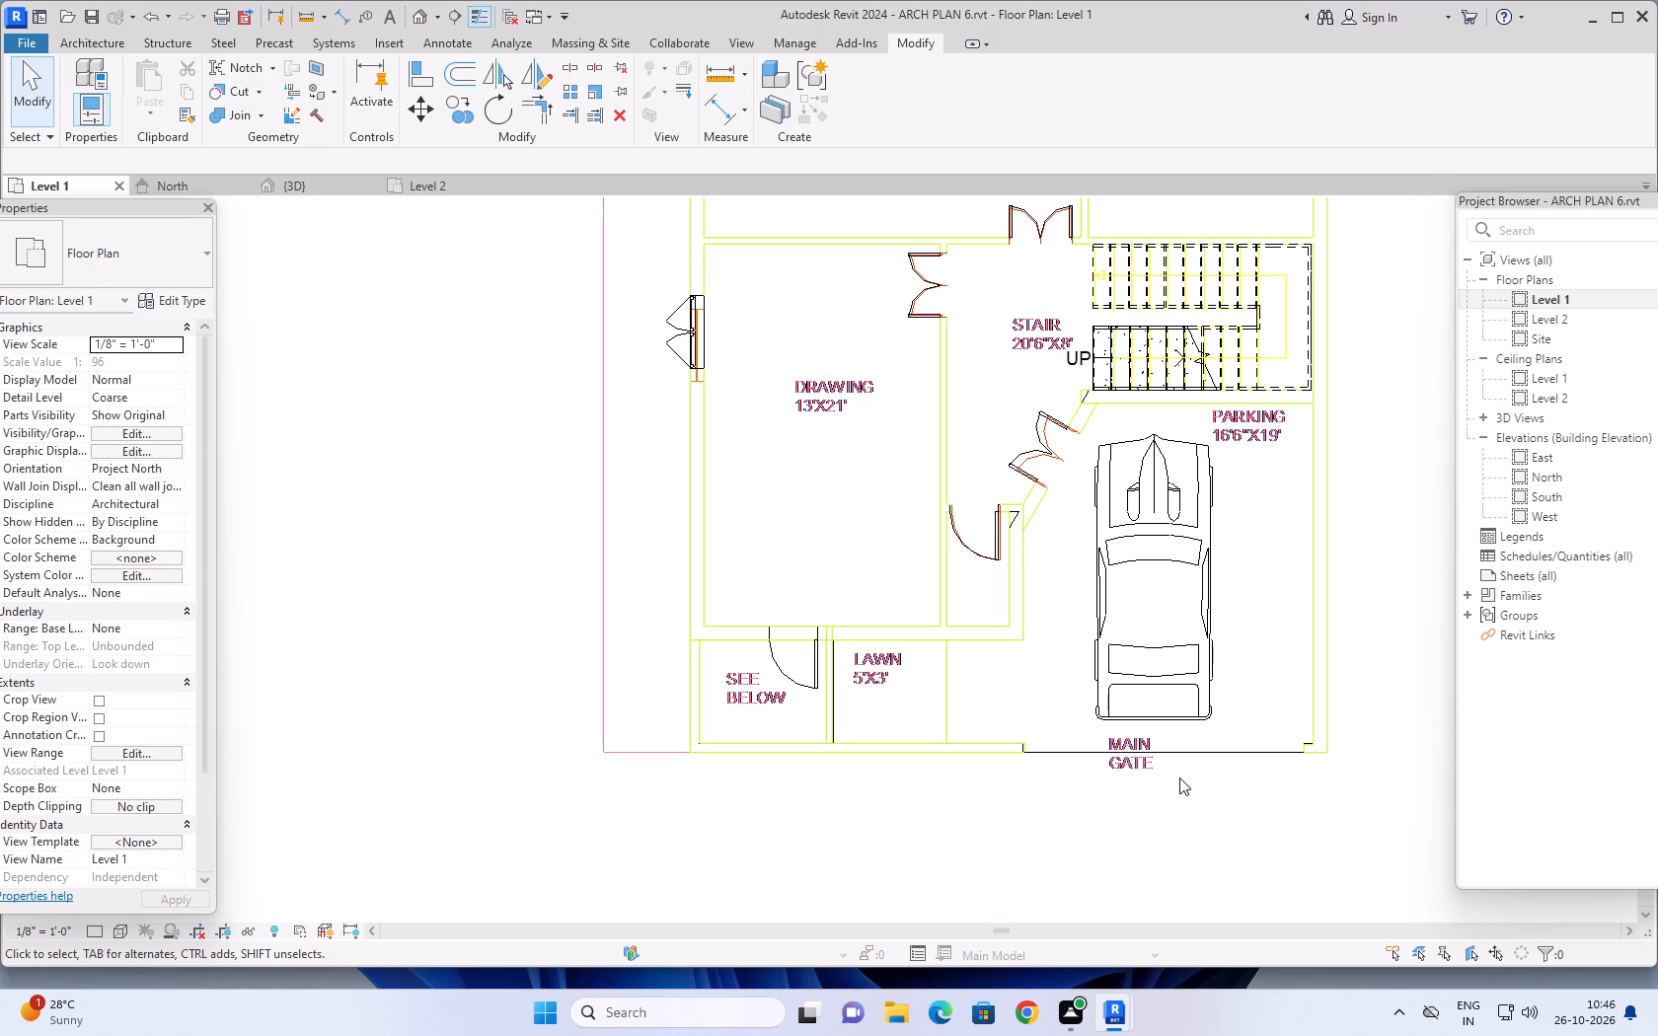
Look over the whole Level 1 plan, from the rear bedrooms and passage to the LAWN, PARKING and MAIN GATE.
scroll(1171, 777, "down", 2)
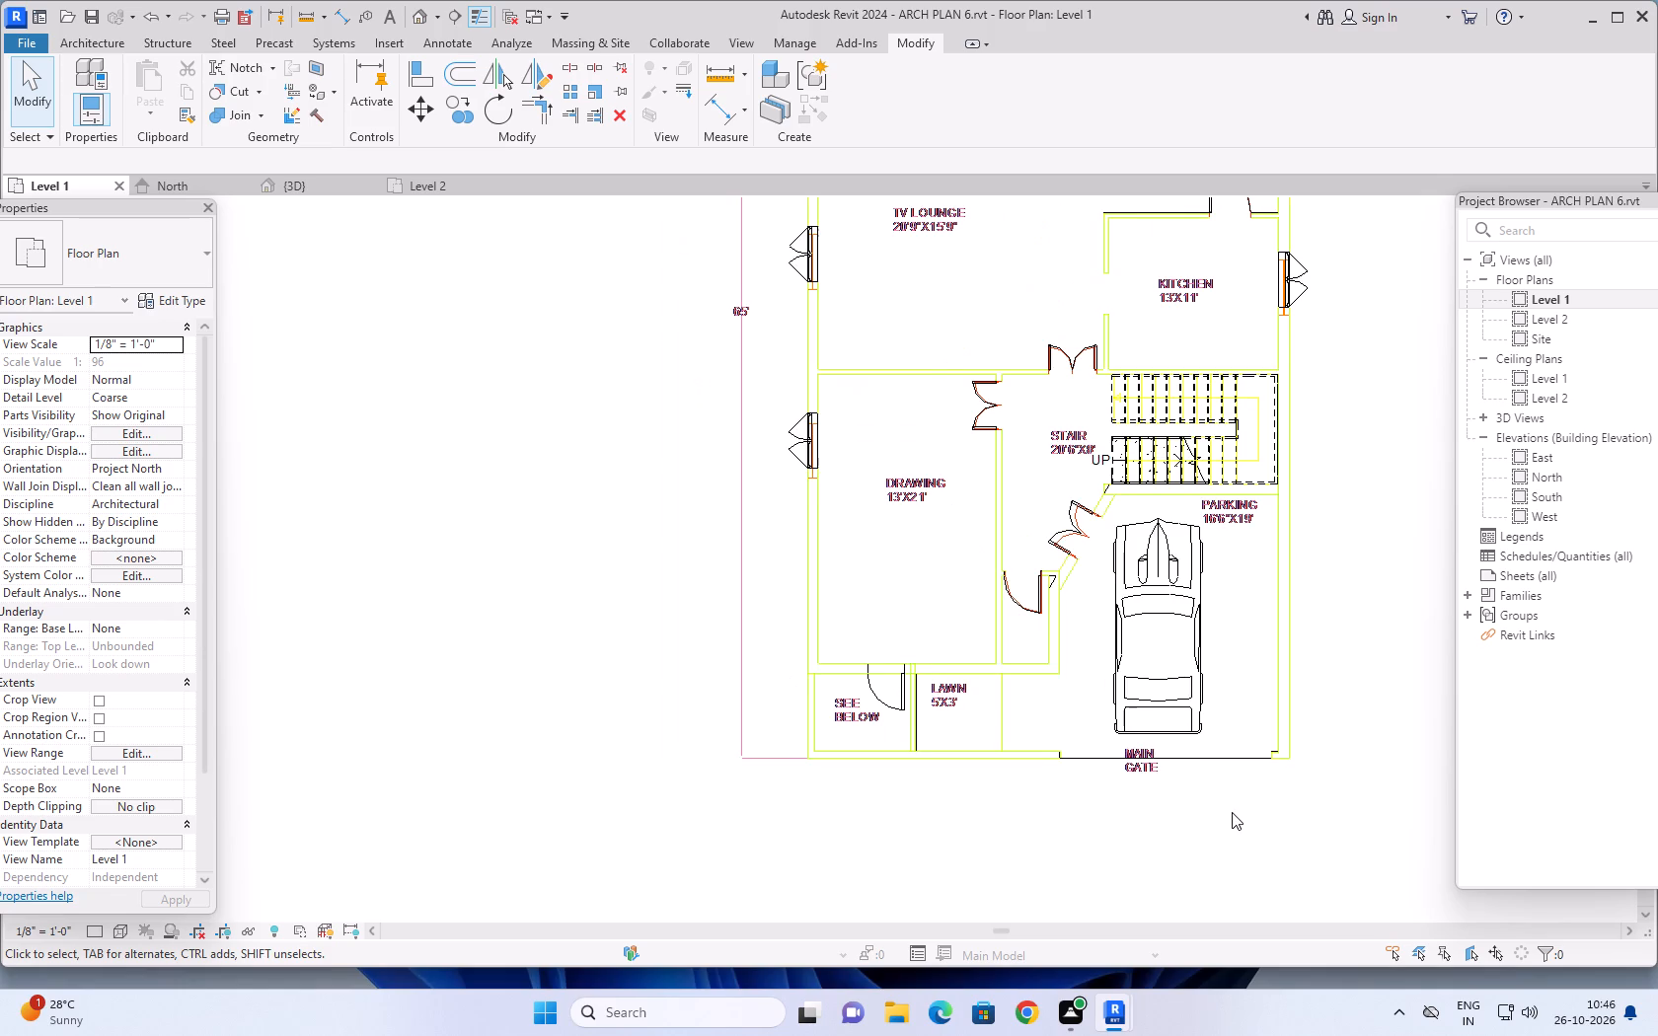
middle_click_drag(1231, 813, 1191, 830)
scroll(1308, 676, "down", 3)
middle_click_drag(1334, 604, 1293, 641)
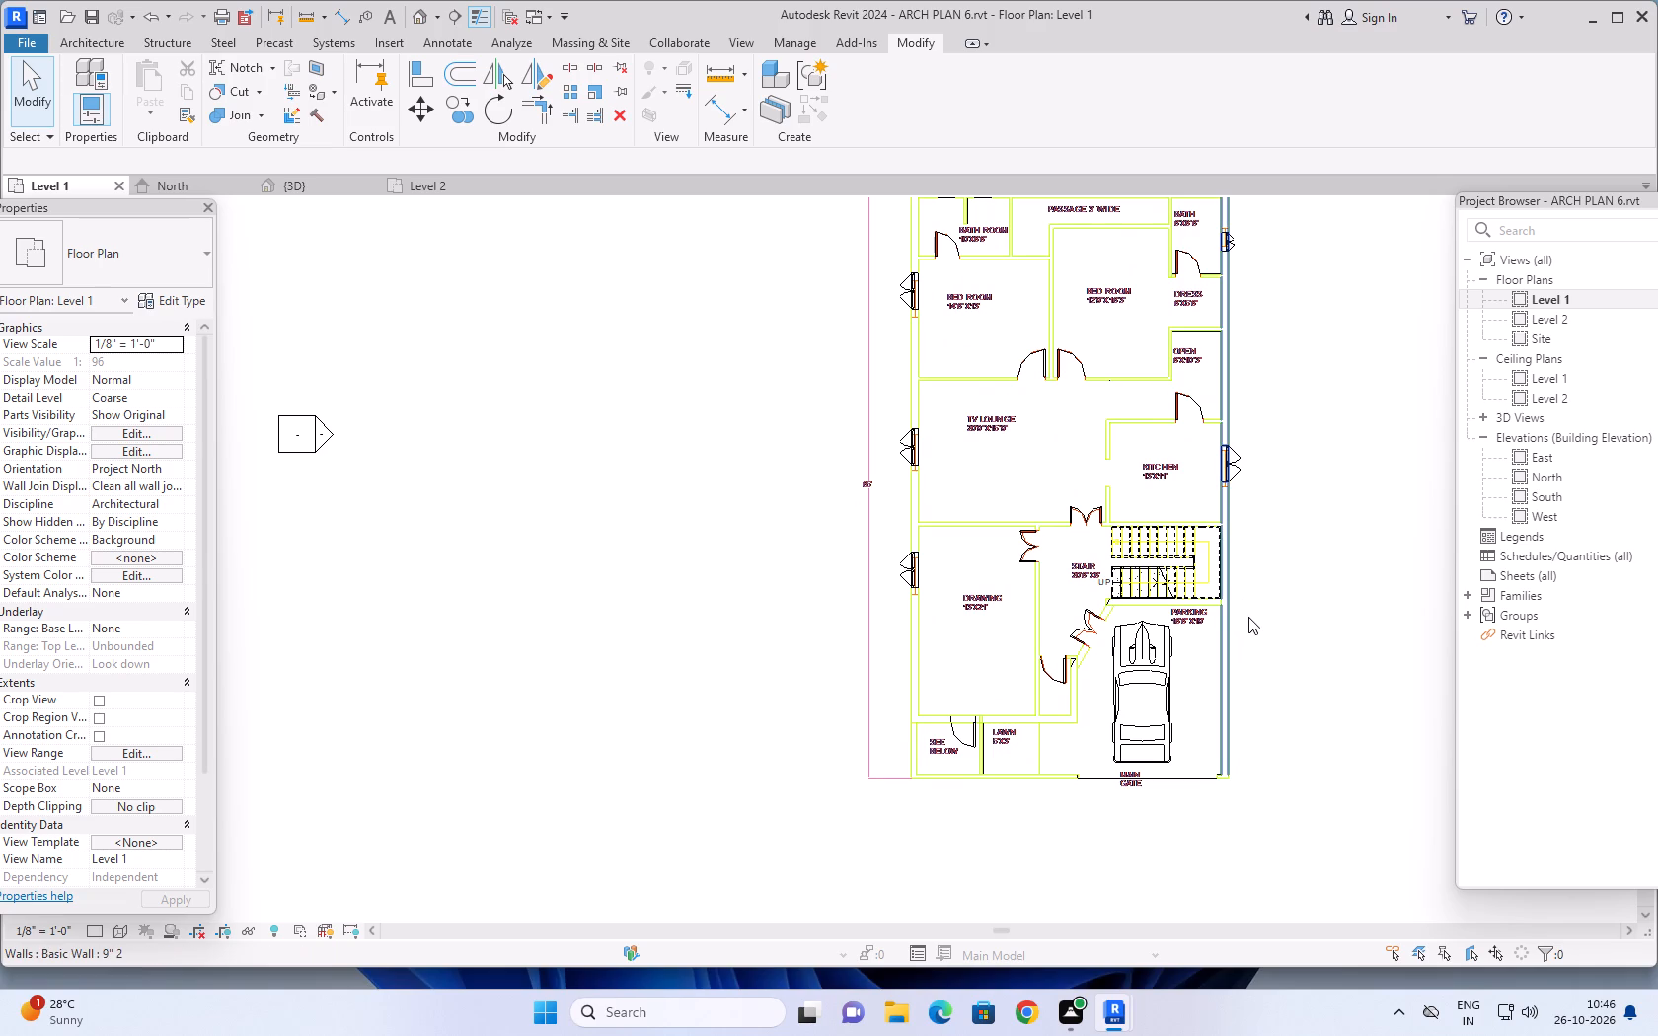
scroll(1251, 620, "down", 2)
middle_click_drag(1277, 589, 1173, 628)
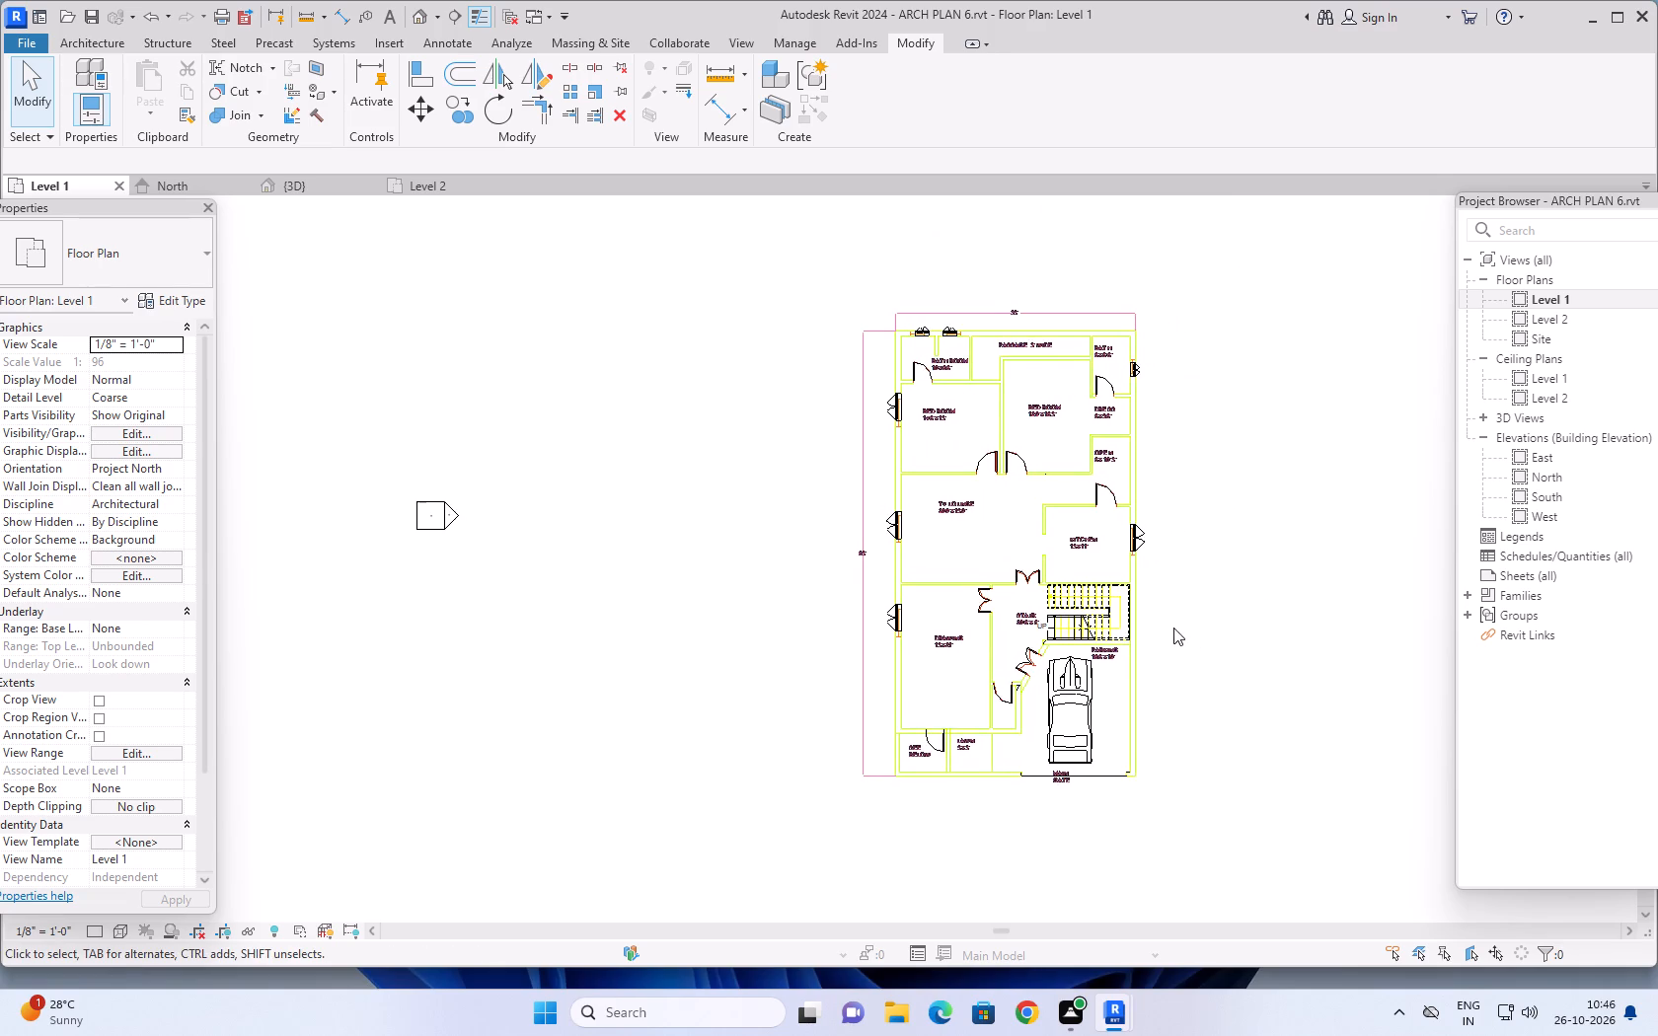
scroll(1200, 589, "up", 1)
middle_click_drag(1203, 724, 1237, 622)
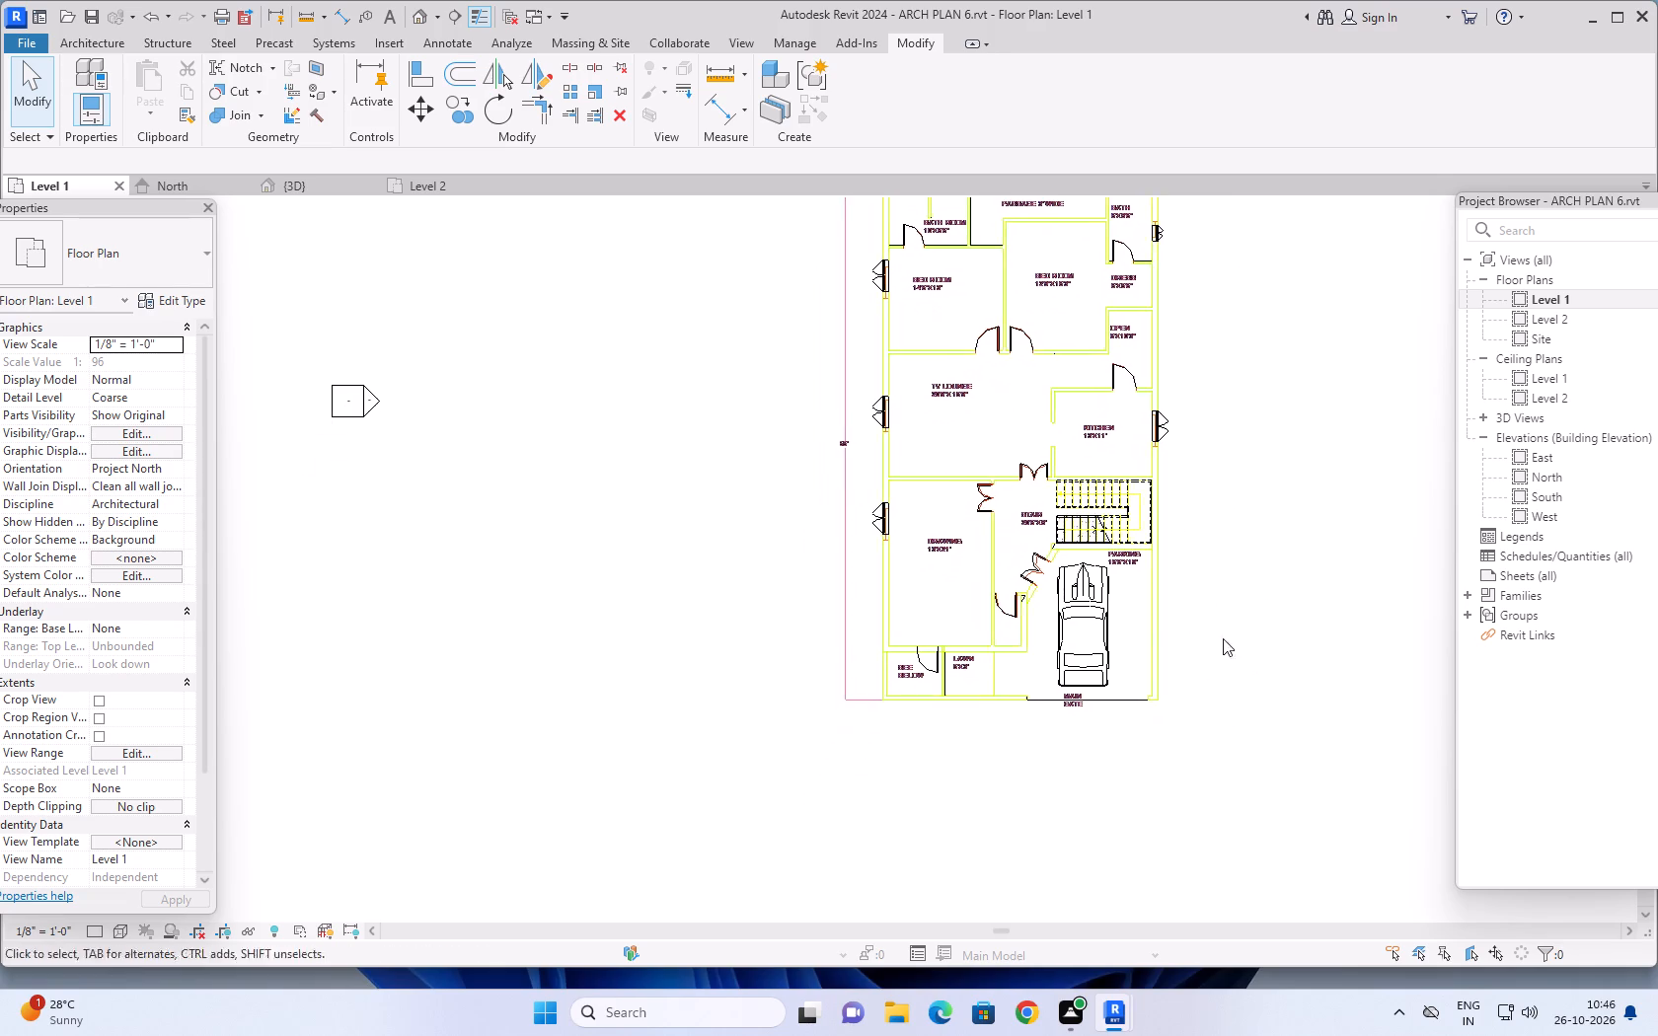
middle_click_drag(1275, 472, 1200, 671)
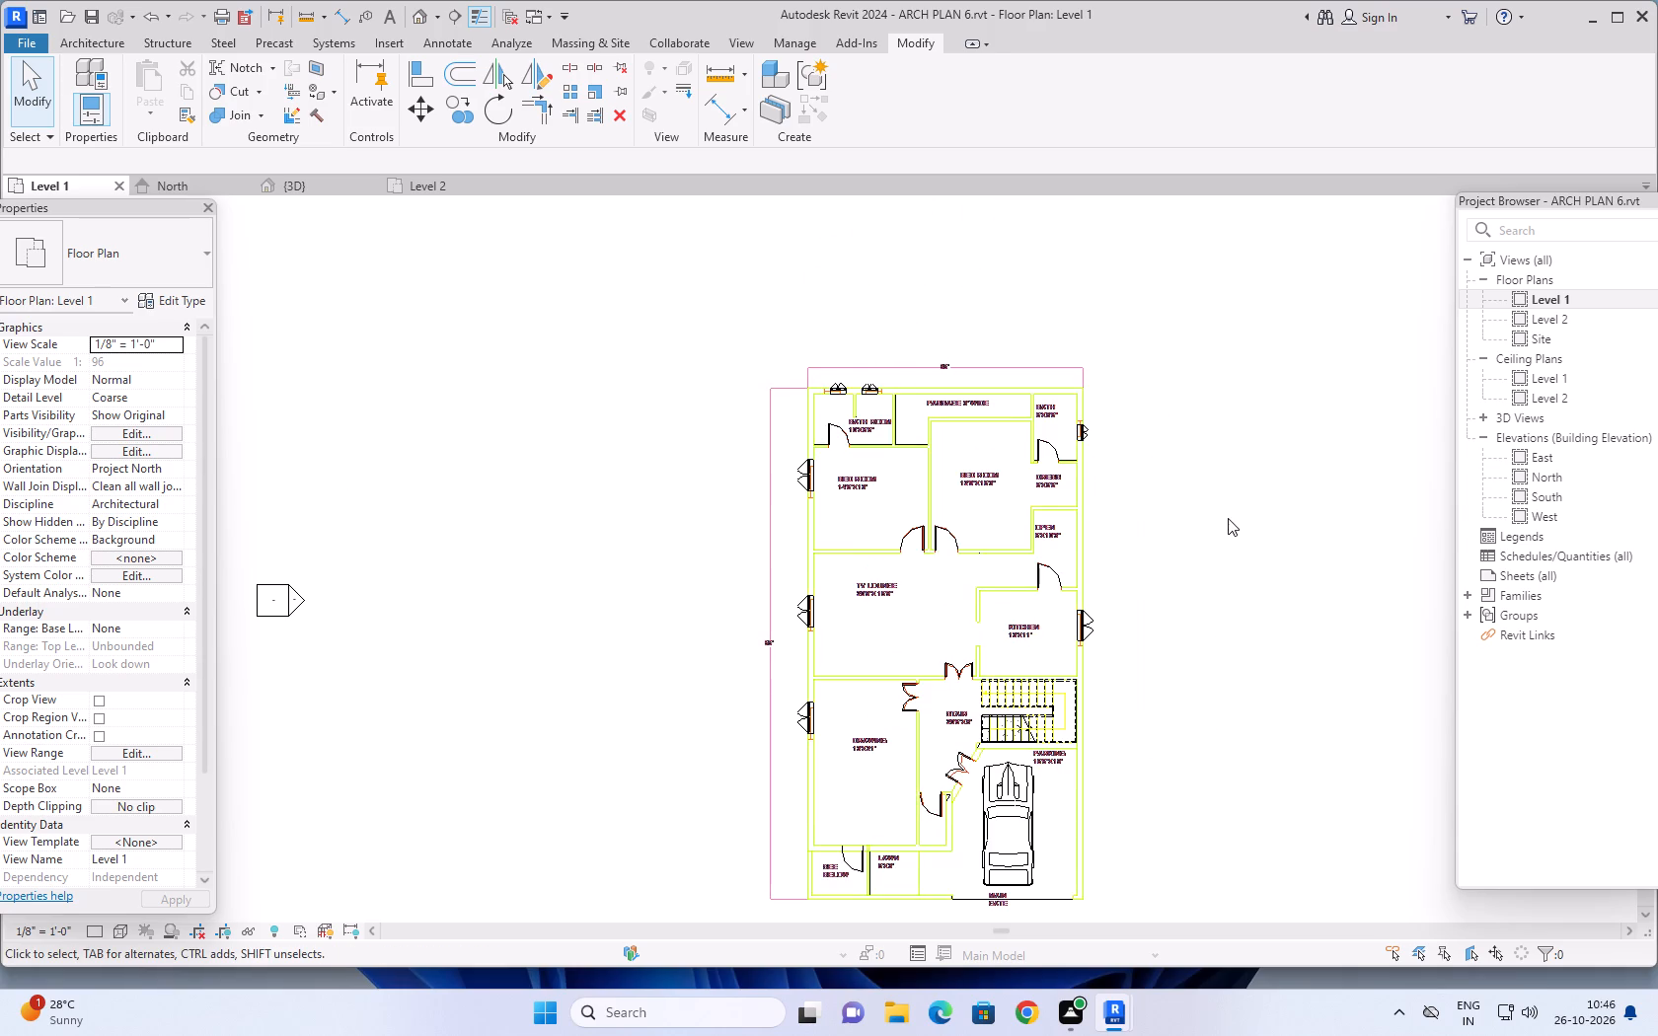
scroll(1216, 541, "down", 1)
middle_click_drag(1194, 627, 1235, 473)
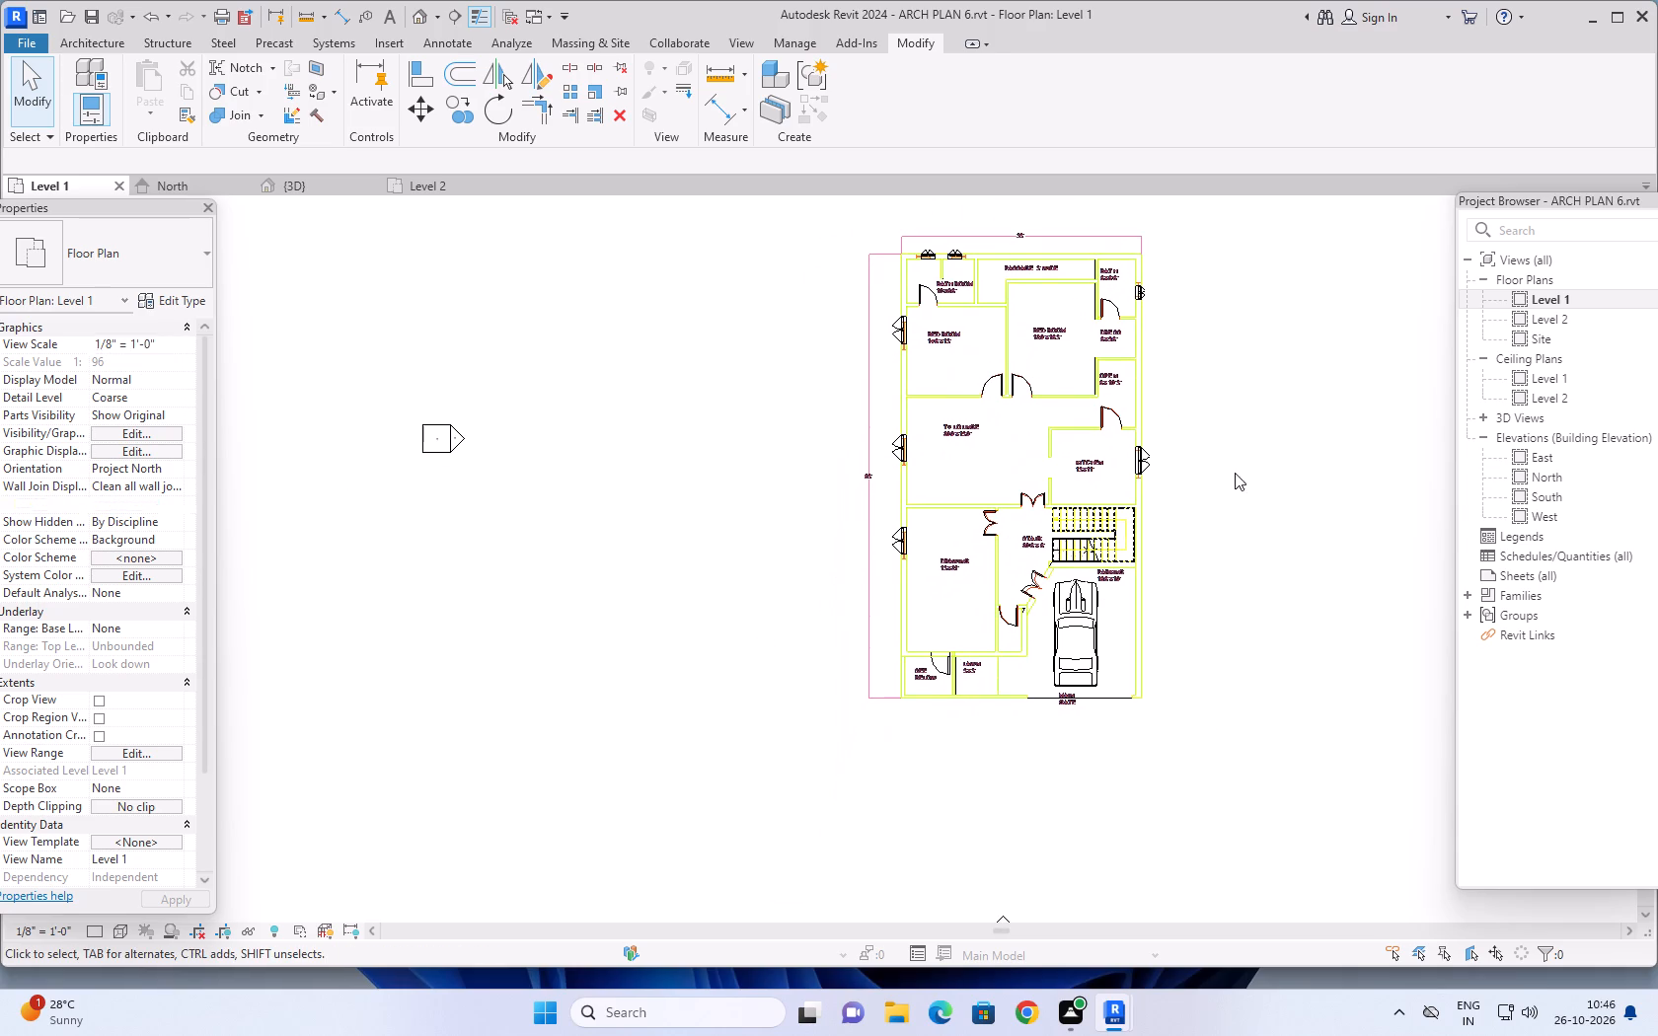
middle_click_drag(969, 460, 874, 551)
middle_click_drag(1148, 453, 1168, 470)
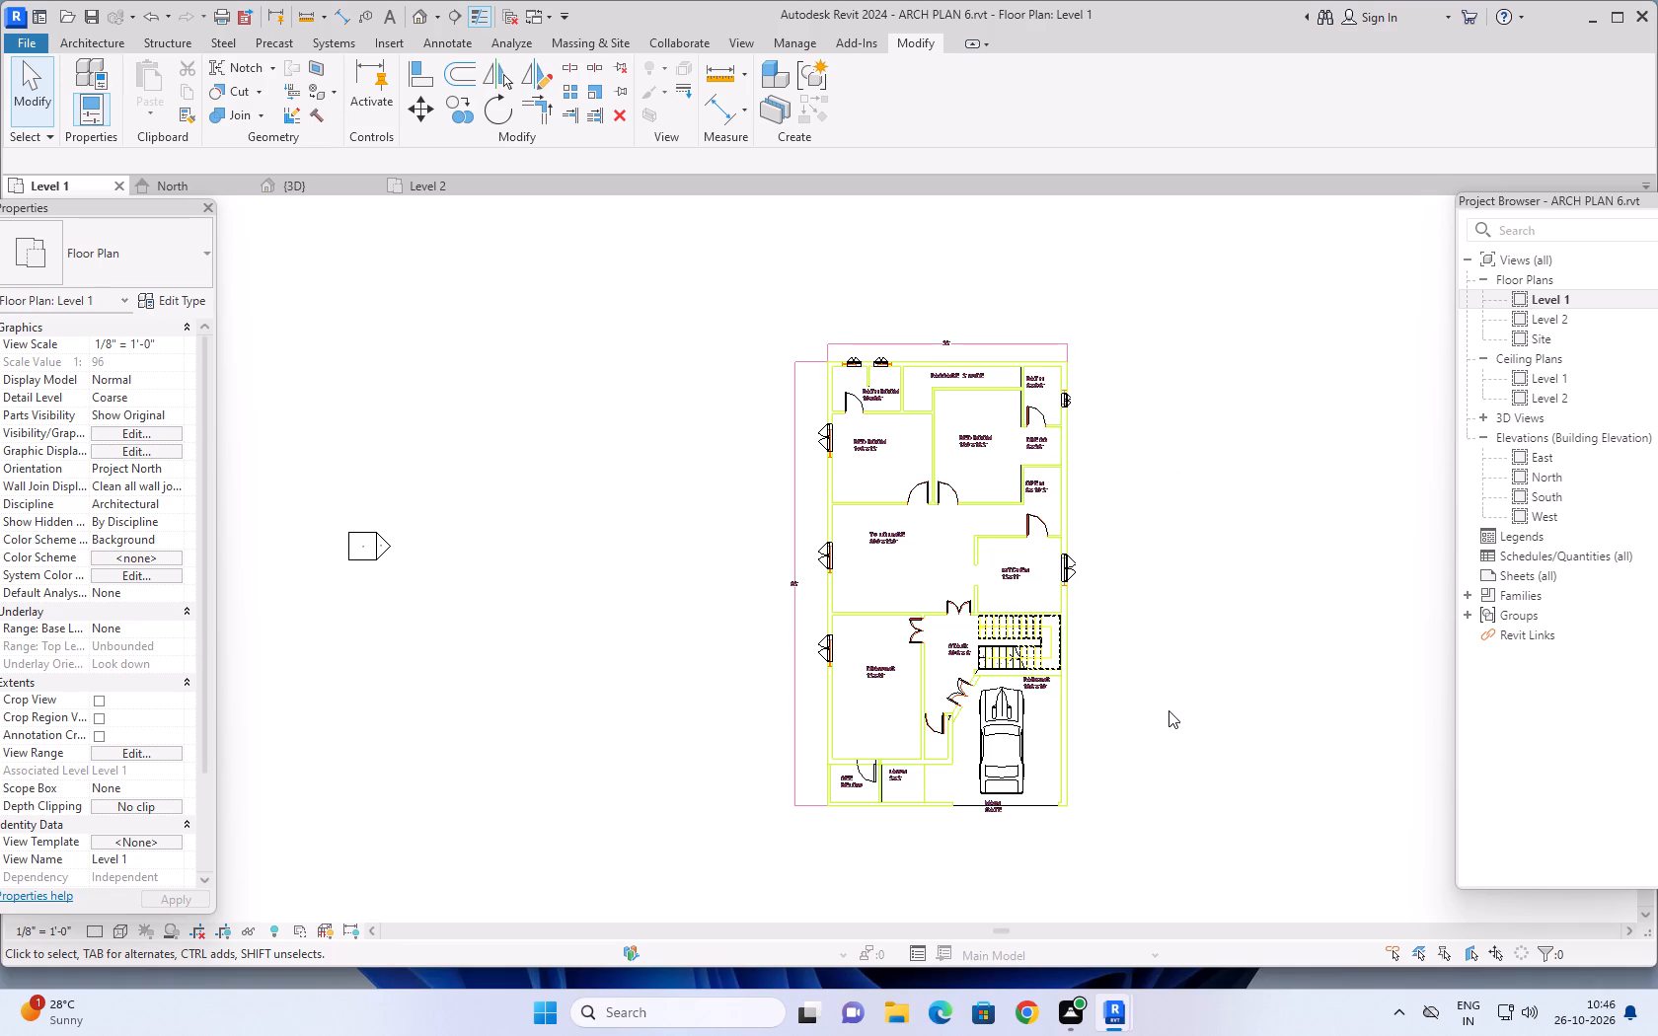
scroll(1171, 579, "up", 3)
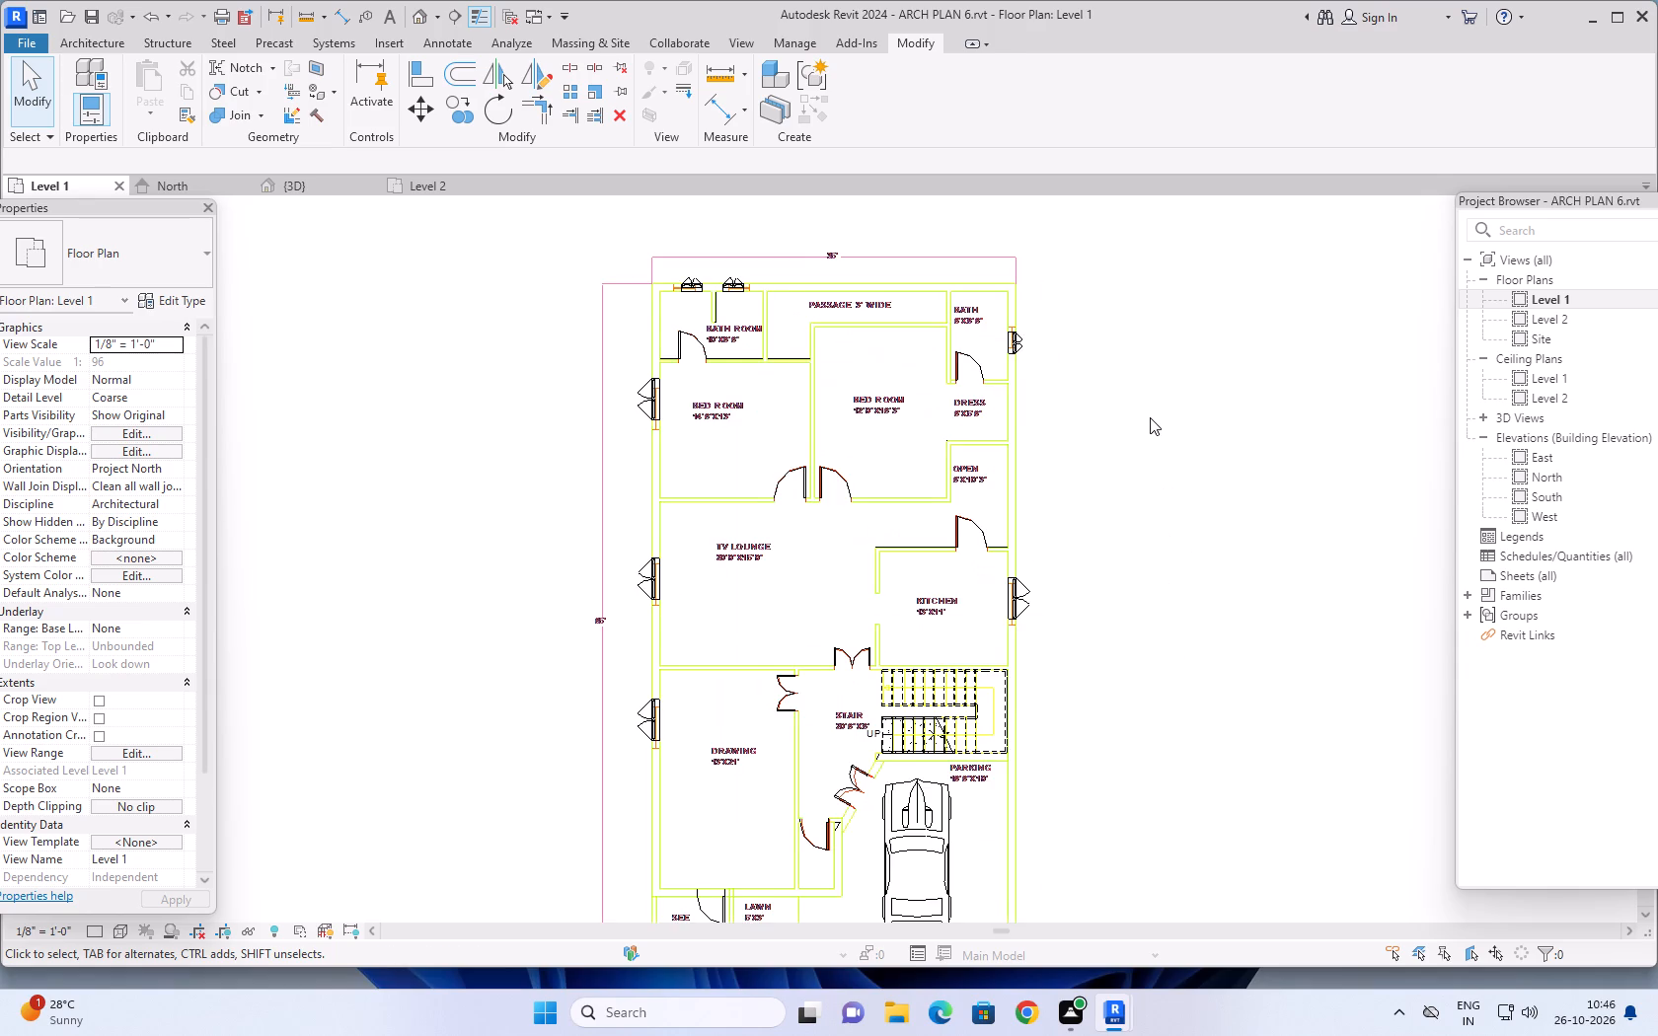
middle_click_drag(1150, 422, 1248, 348)
scroll(1248, 348, "up", 1)
scroll(1232, 619, "down", 1)
middle_click_drag(1223, 705, 1226, 478)
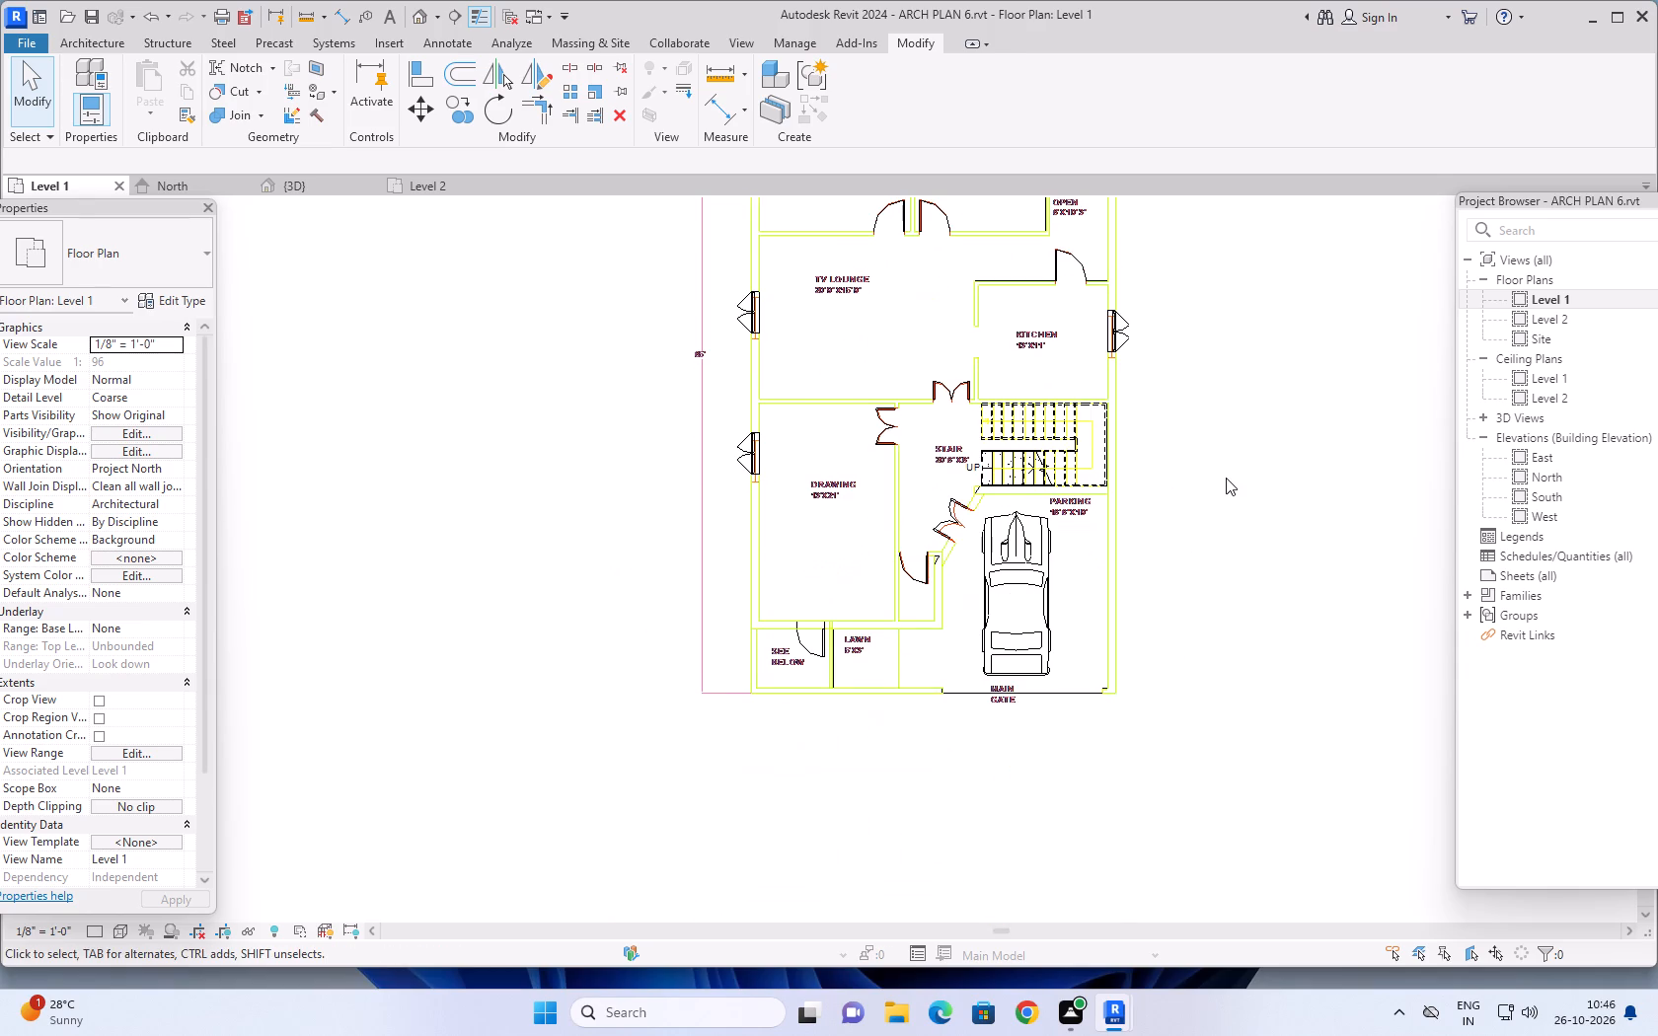
Examine the front boundary walls, SEE BELOW and LAWN partition and parking area from several angles in the 3D view.
left_click(299, 178)
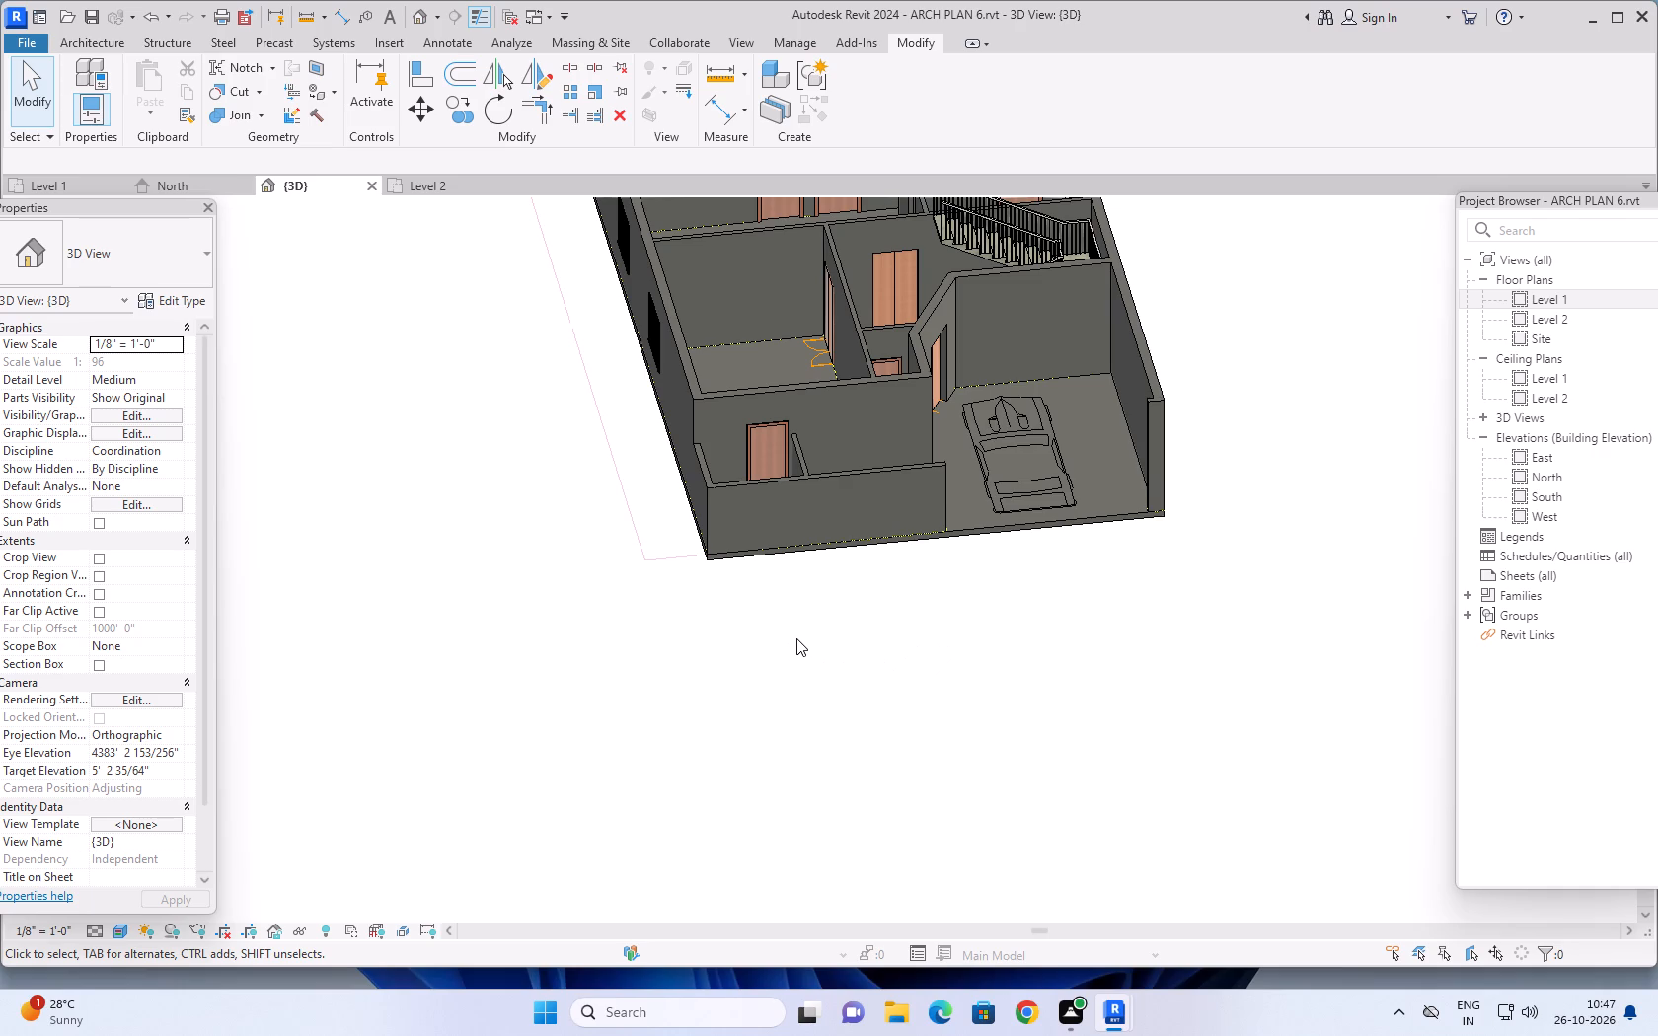
middle_click_drag(822, 653, 969, 475, "shift")
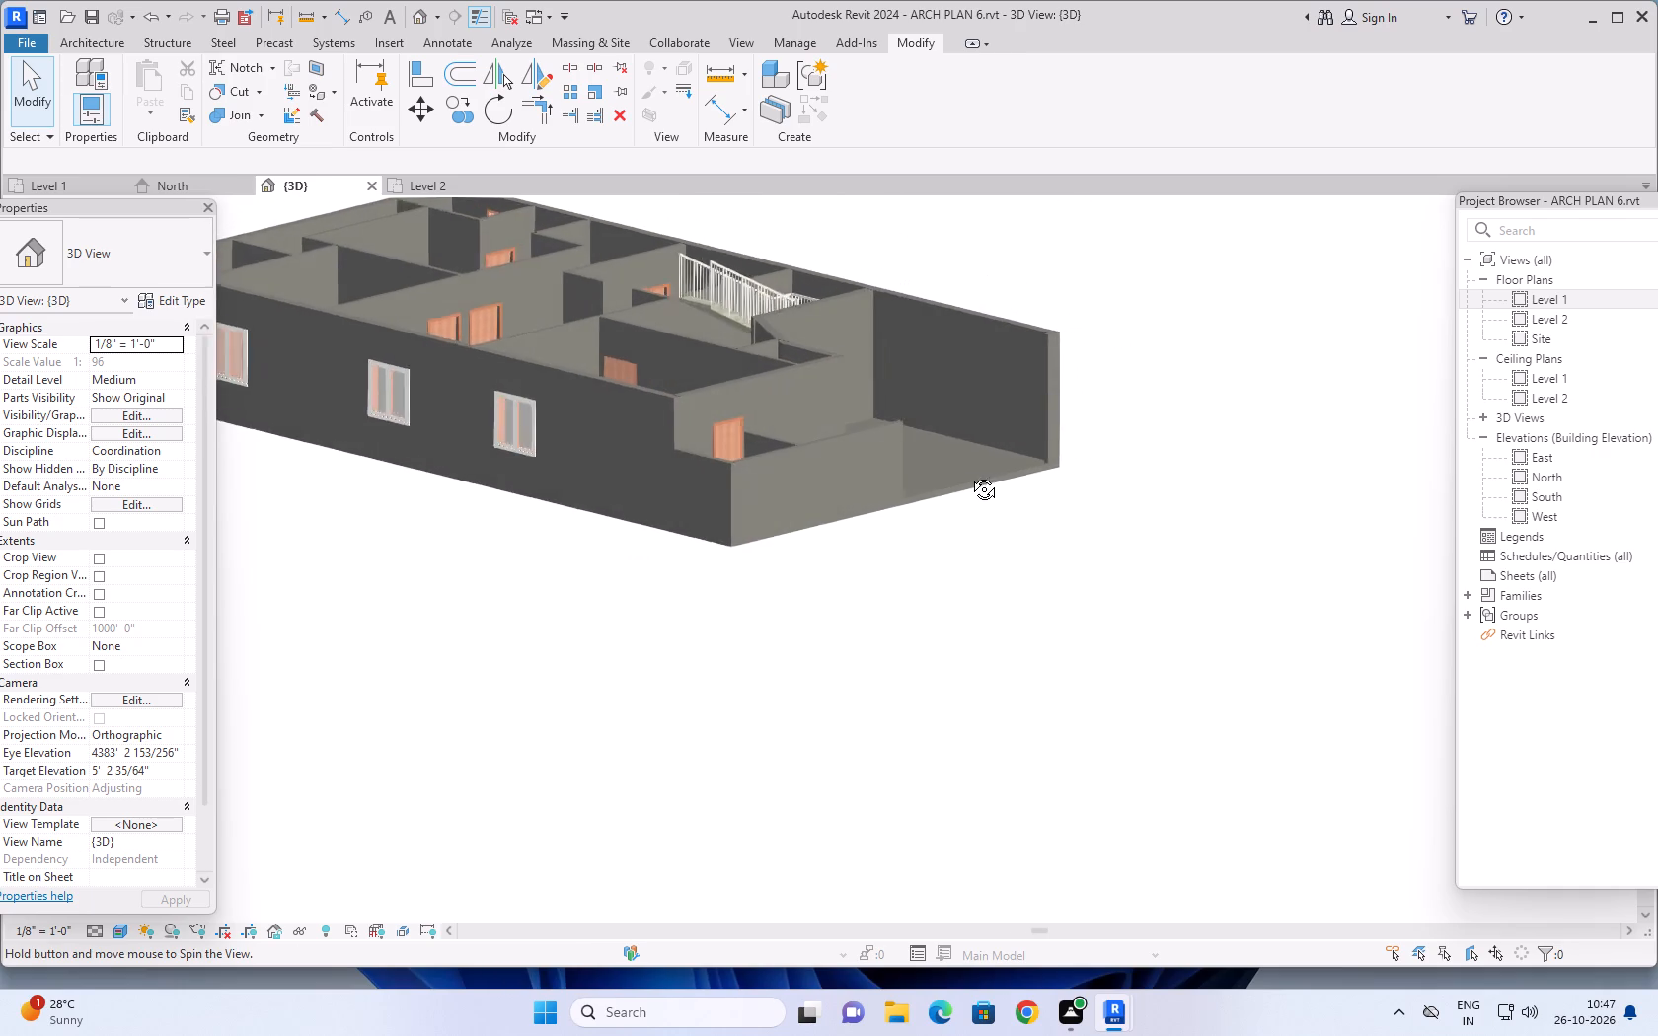
middle_click_drag(969, 475, 926, 695, "shift")
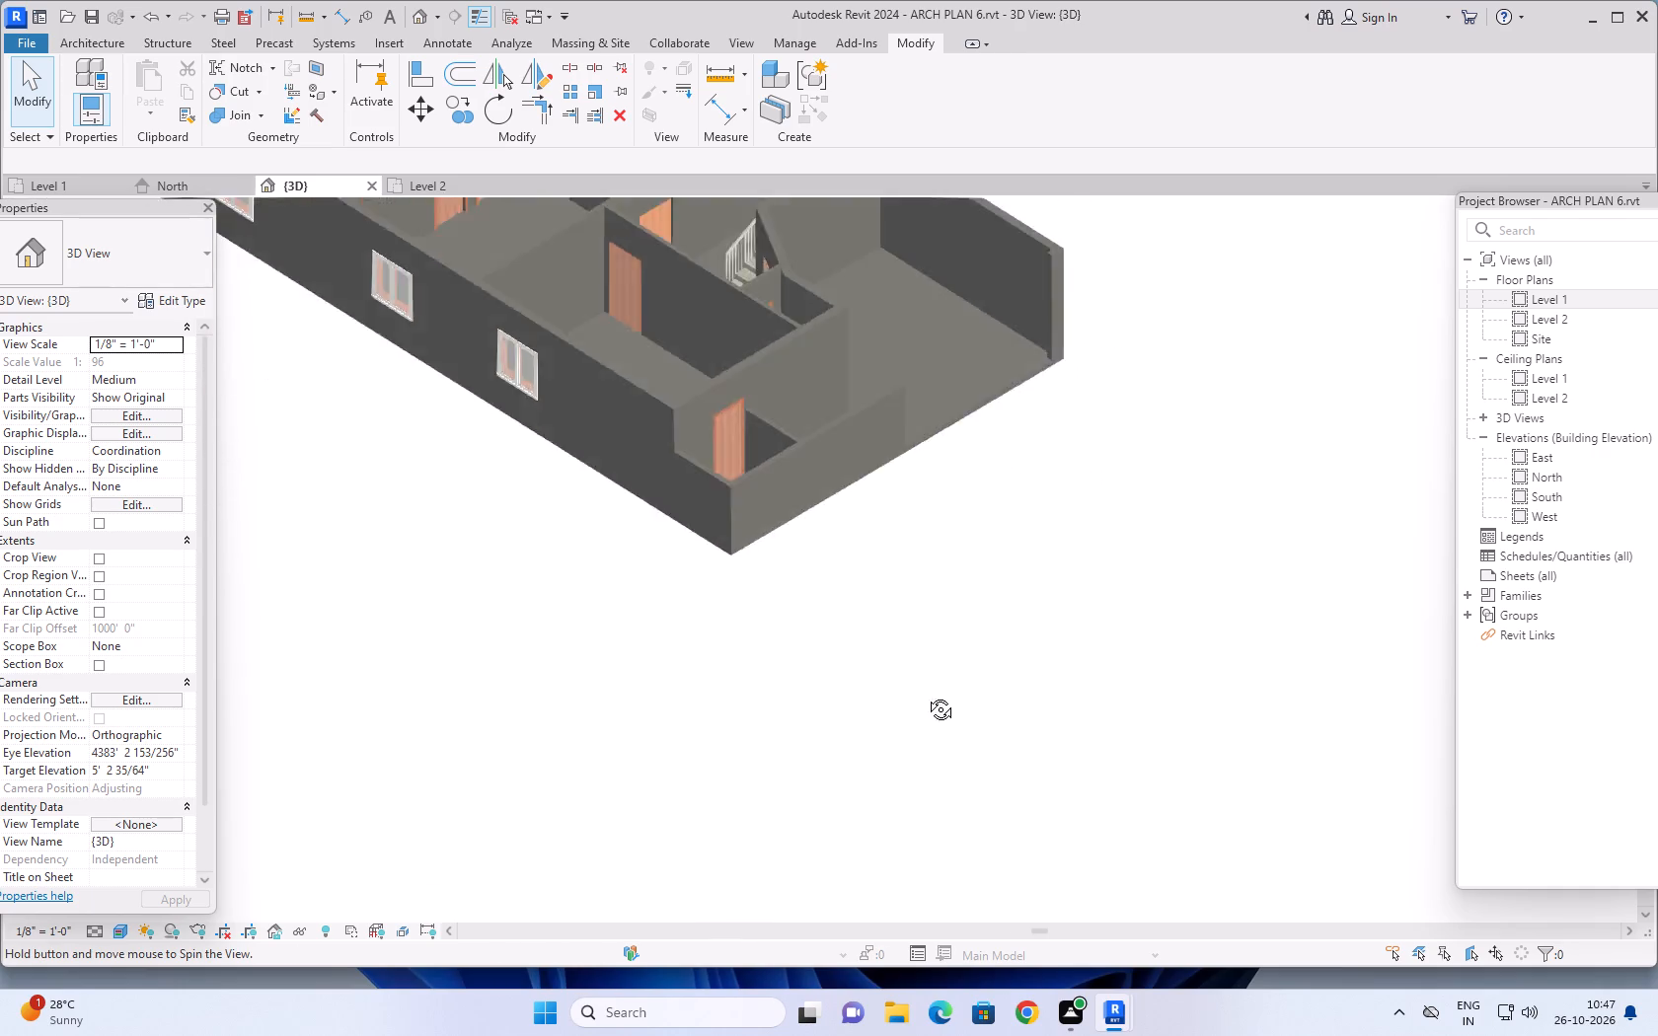
middle_click_drag(926, 695, 630, 753, "shift")
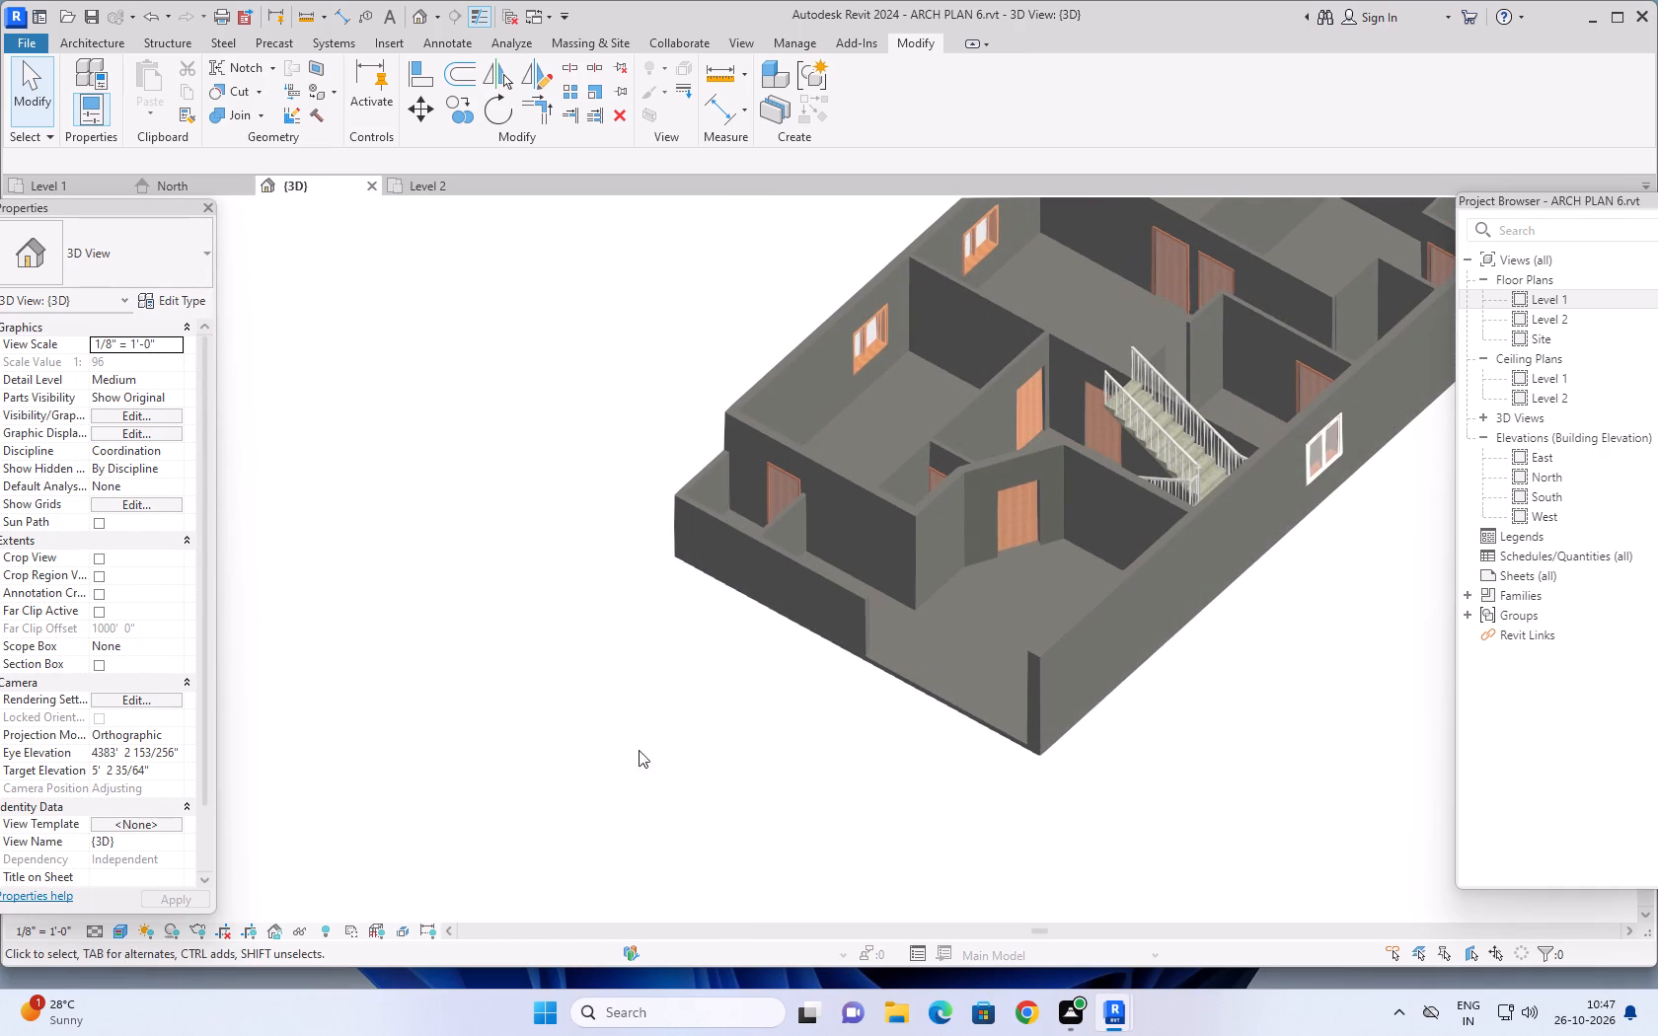
middle_click_drag(692, 703, 692, 614)
middle_click_drag(739, 655, 848, 732, "shift")
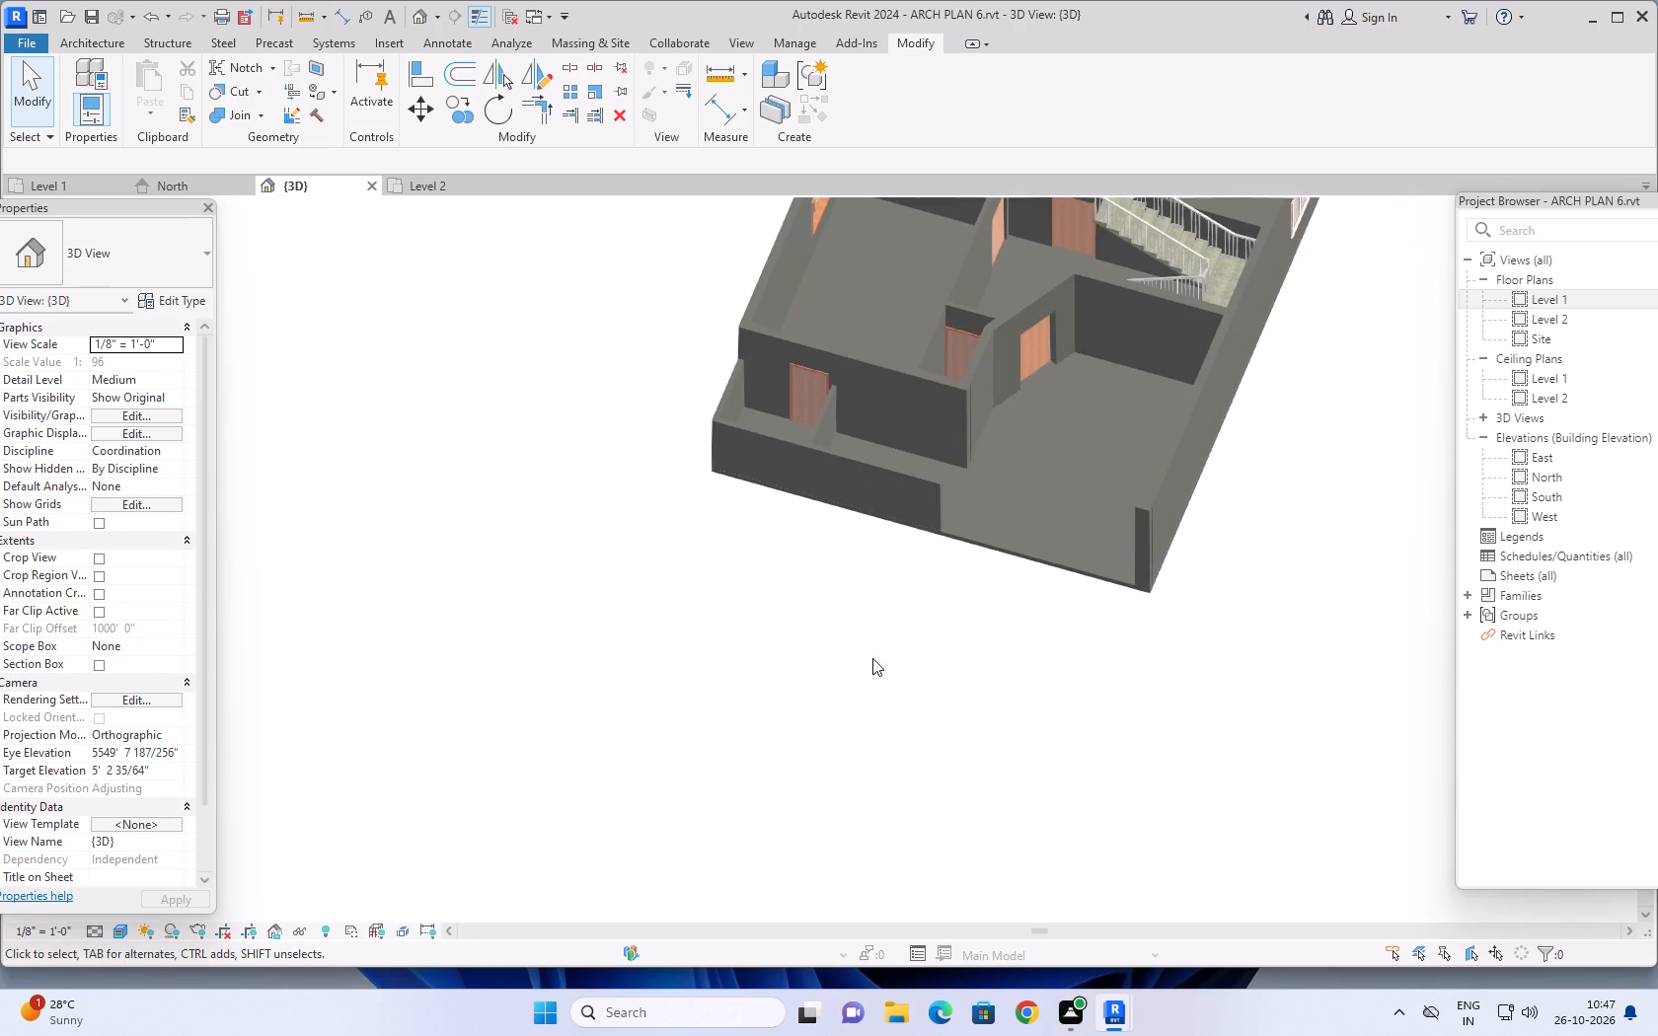
middle_click_drag(909, 582, 577, 504, "shift")
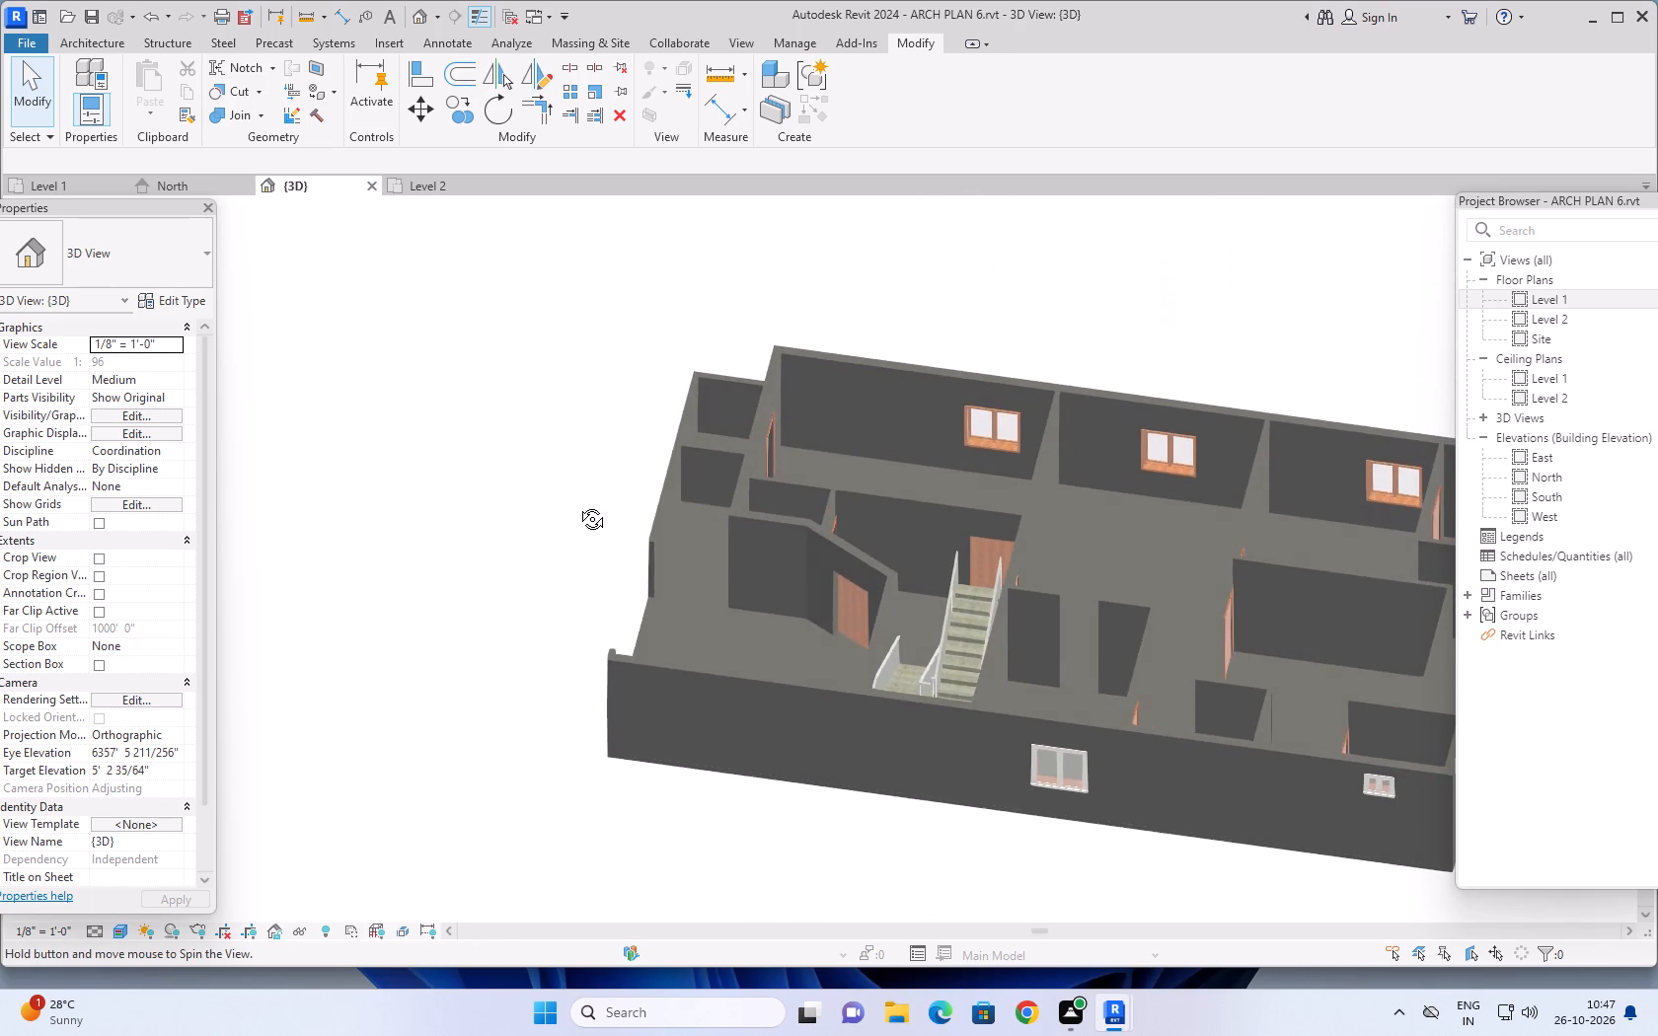
middle_click_drag(577, 504, 1006, 594, "shift")
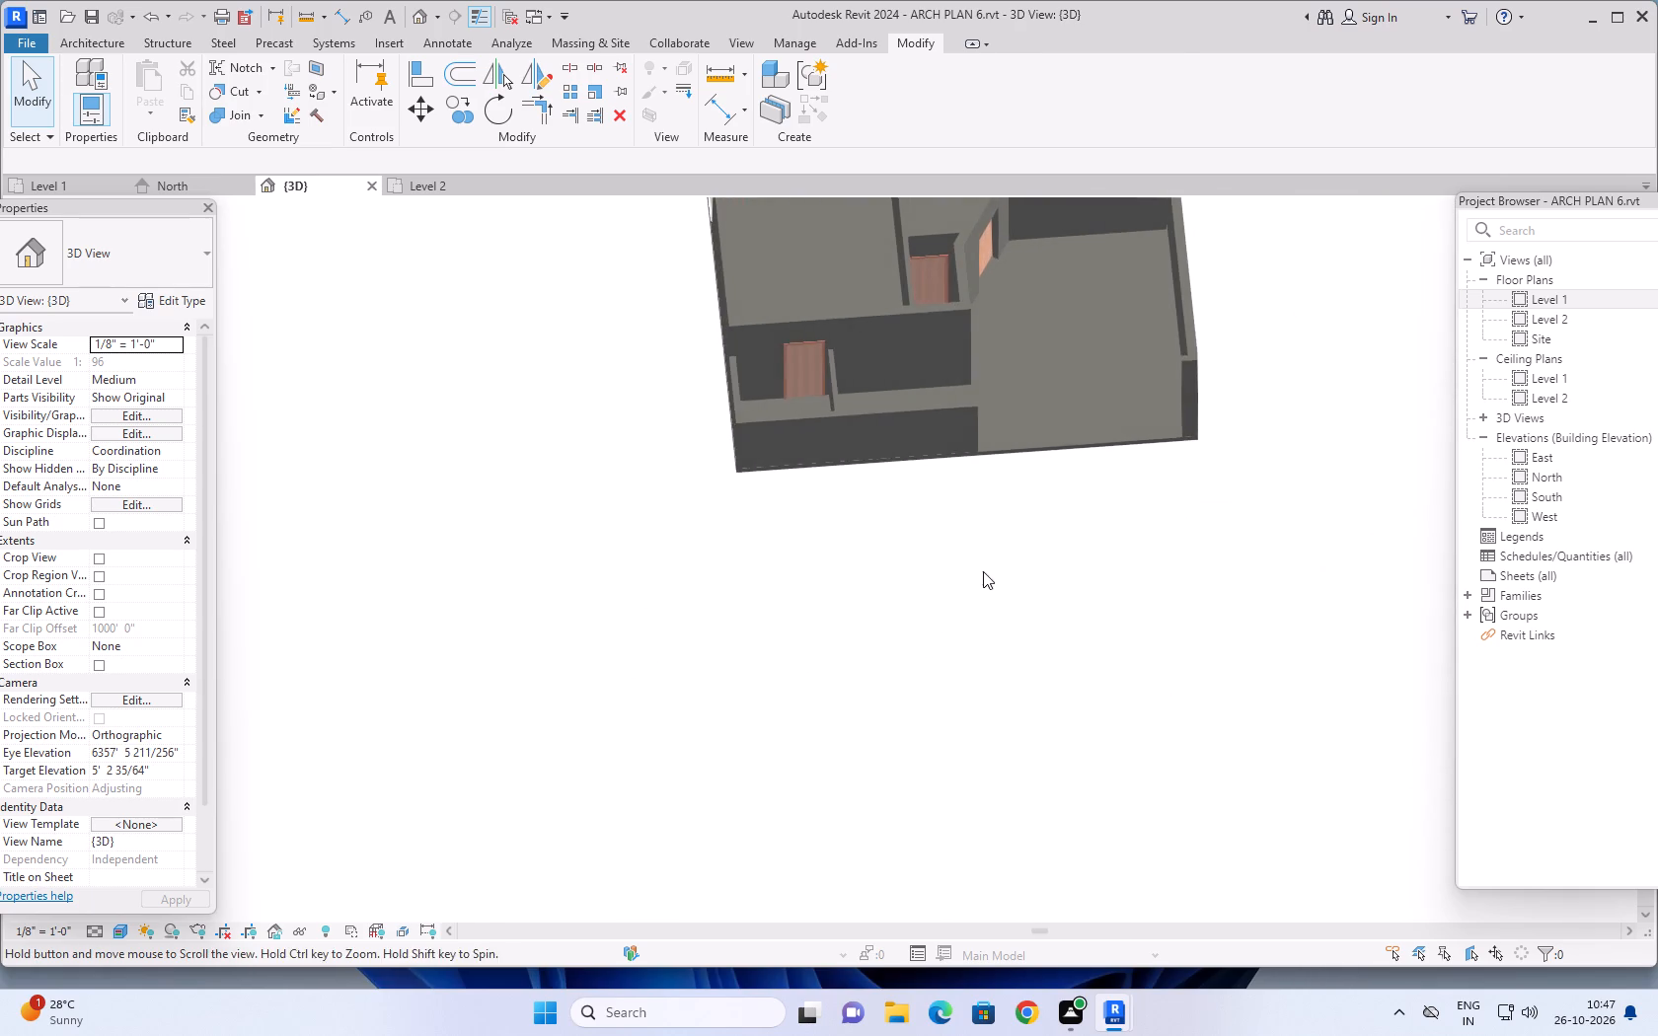
scroll(982, 567, "down", 2)
middle_click_drag(1010, 538, 947, 701)
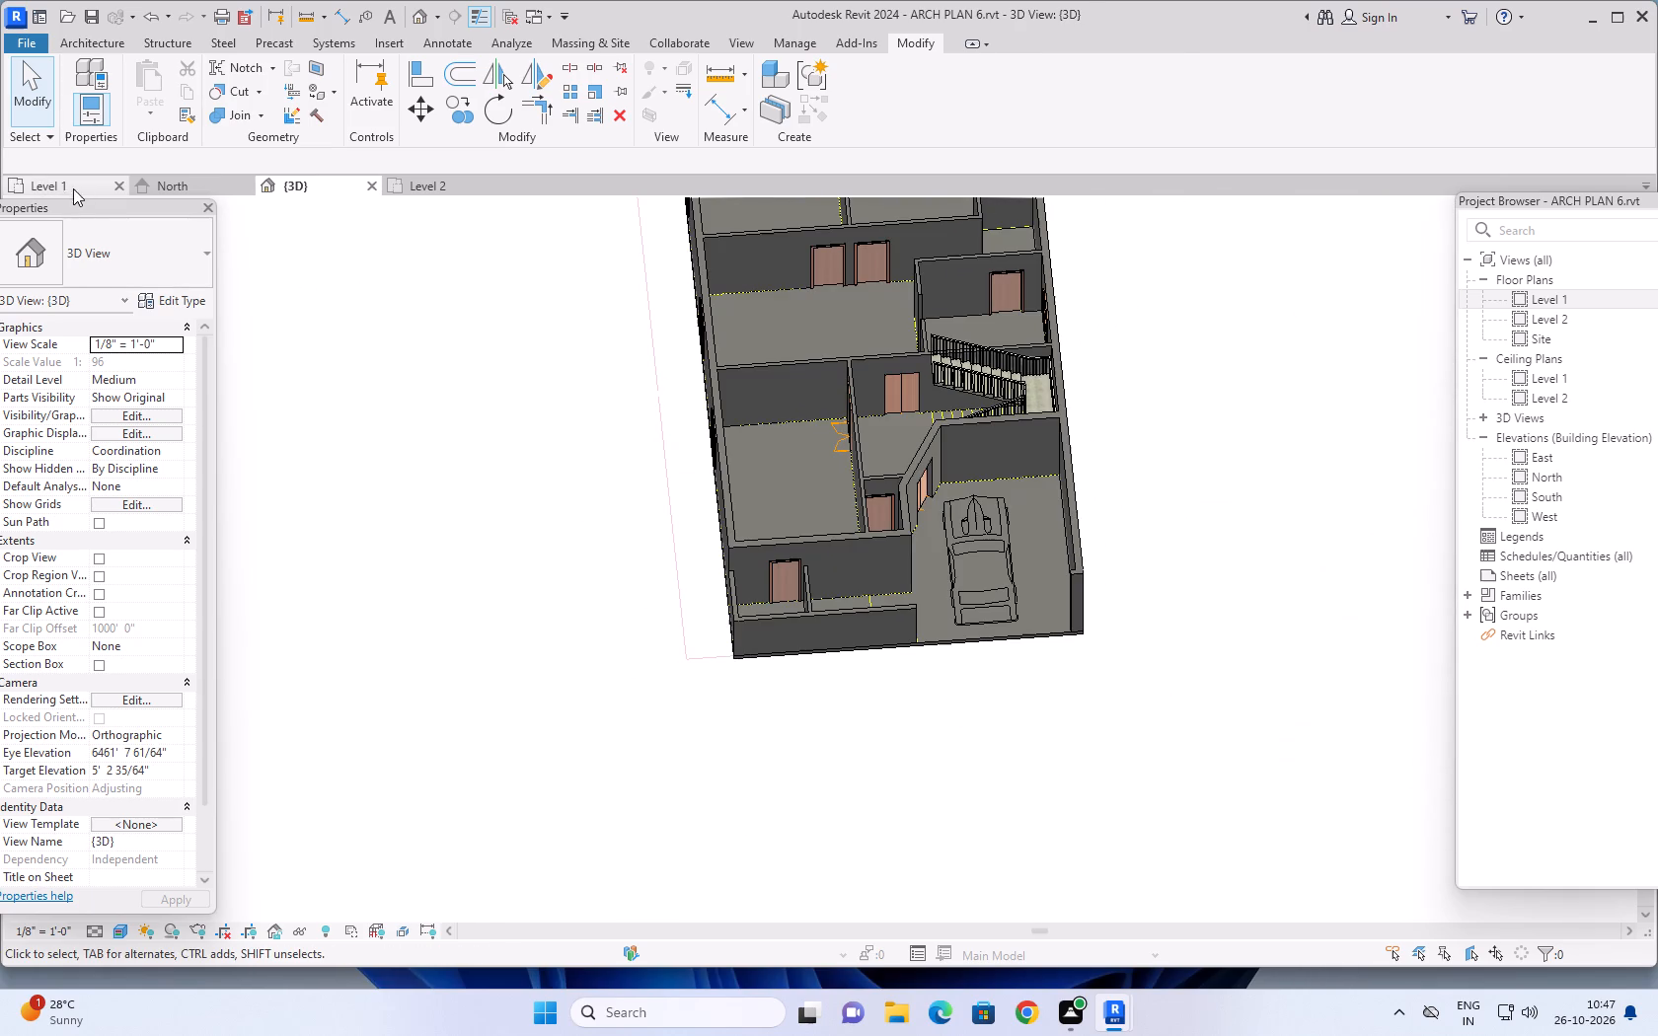
On the Level 1 plan, constrain the front boundary wall below SEE BELOW and LAWN up to Level 2 with a -6" top offset.
left_click(62, 184)
left_click(782, 688)
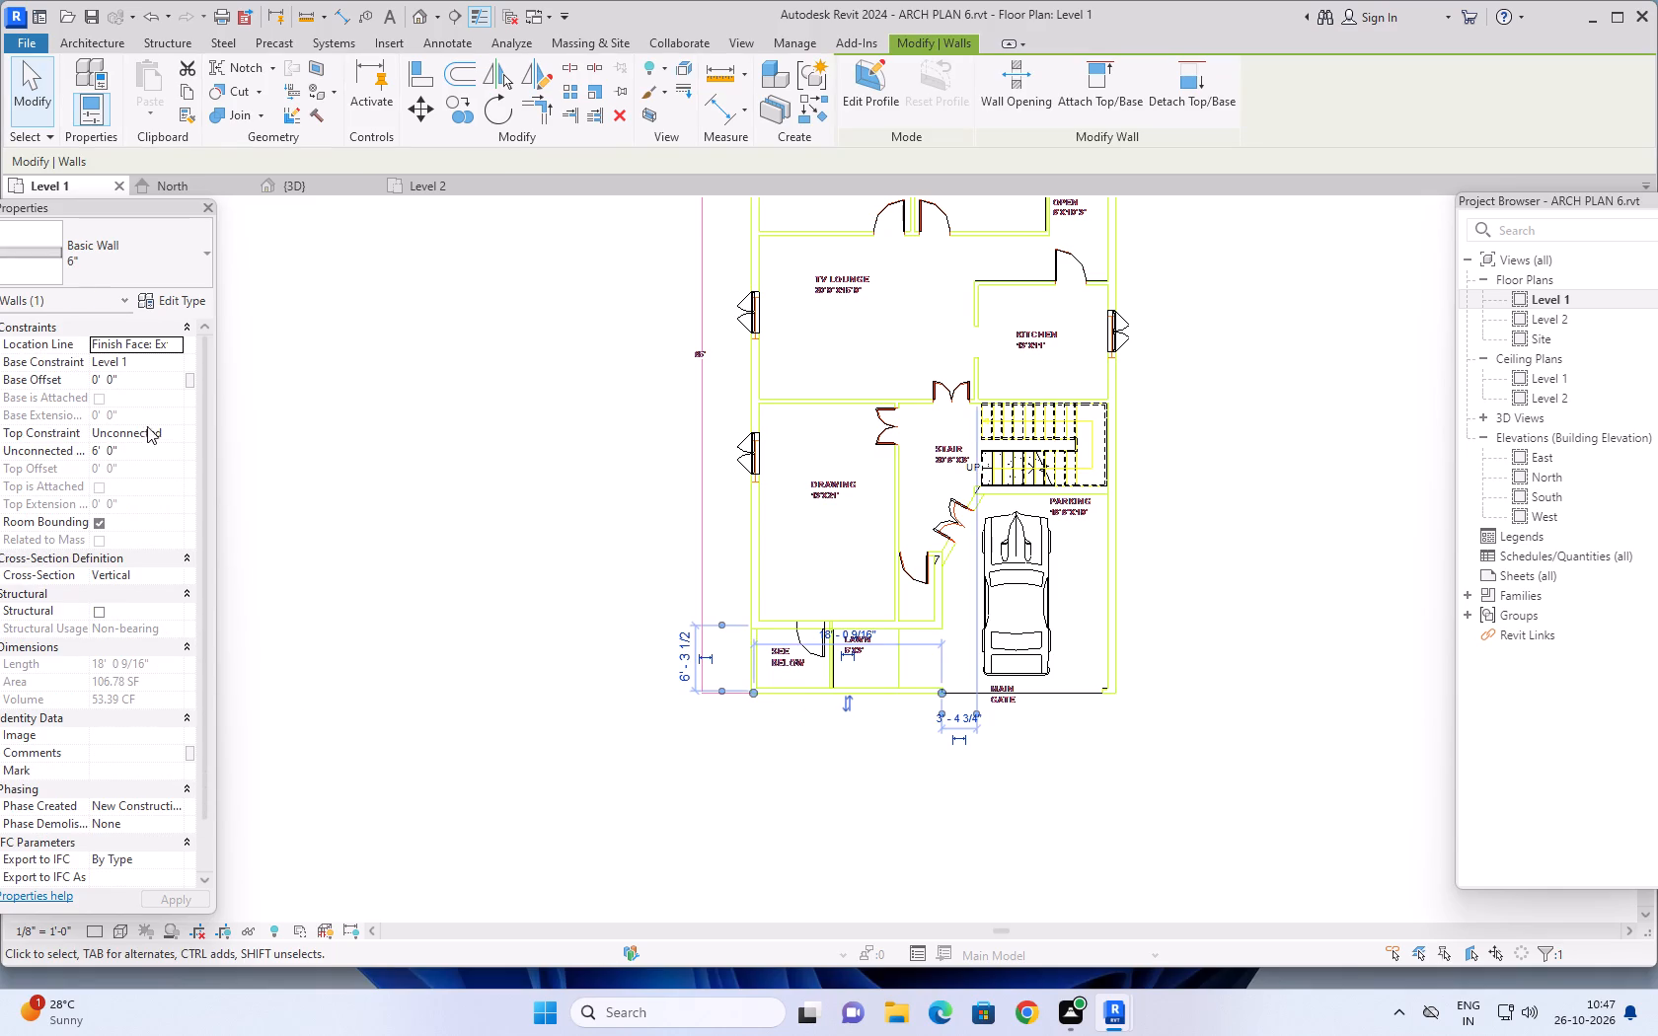
left_click(169, 433)
left_click(169, 477)
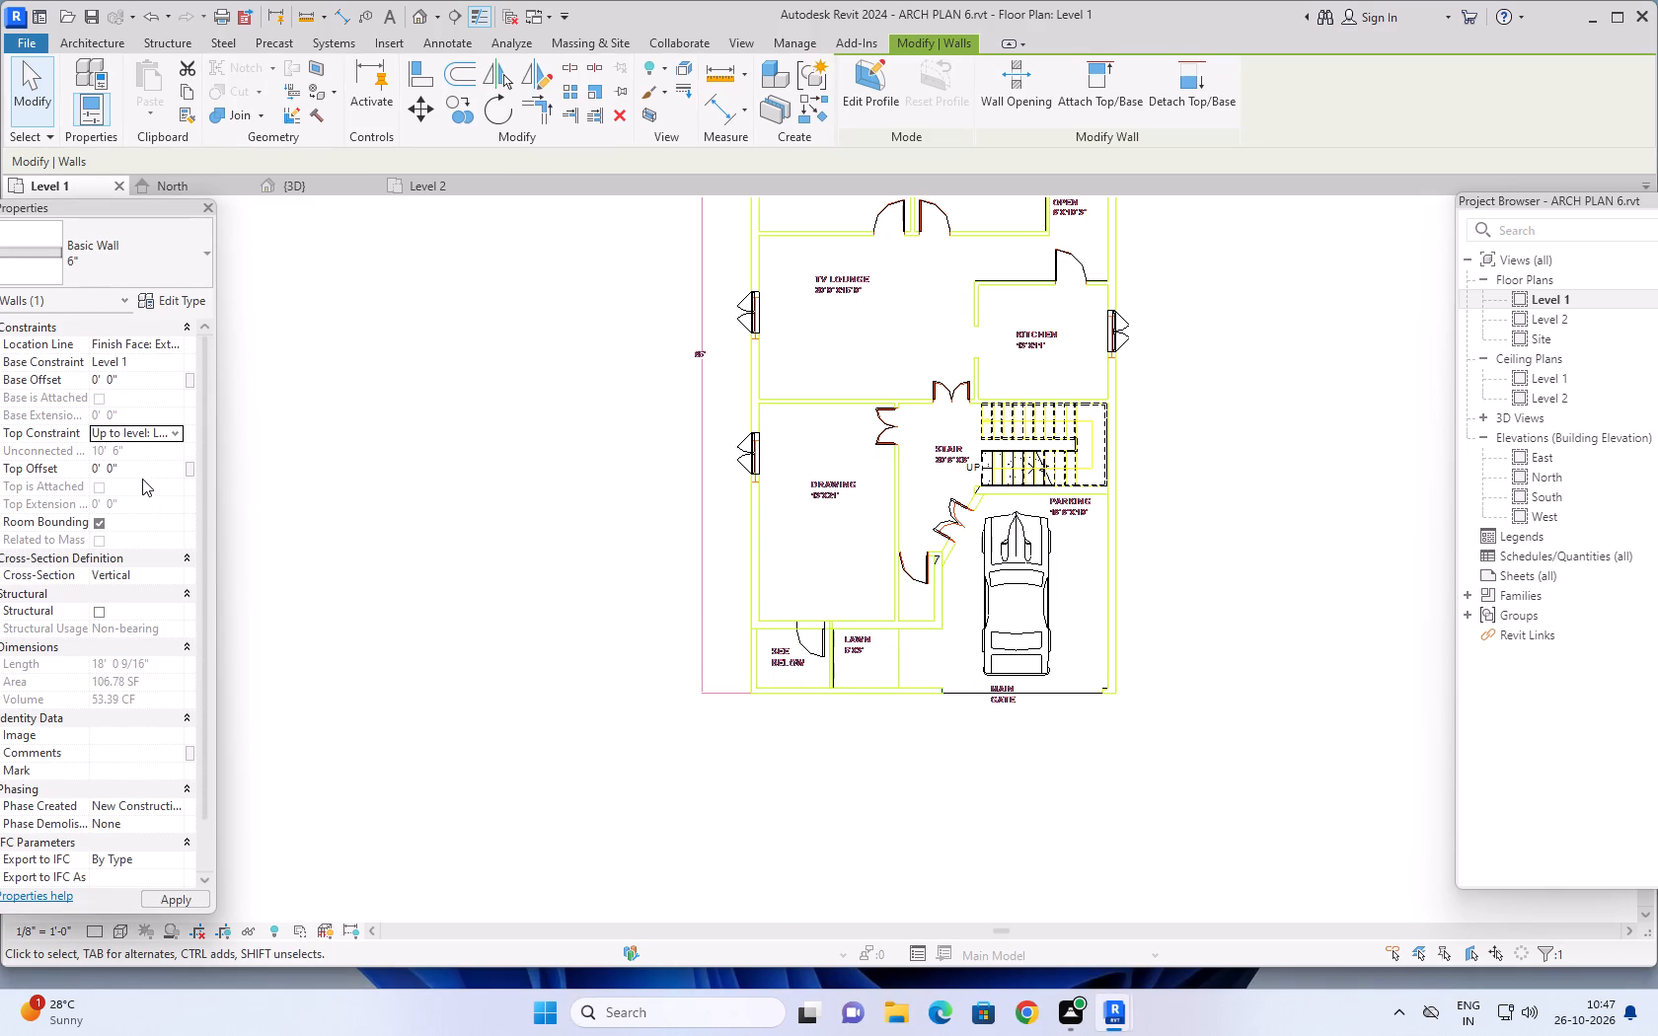
left_click(172, 434)
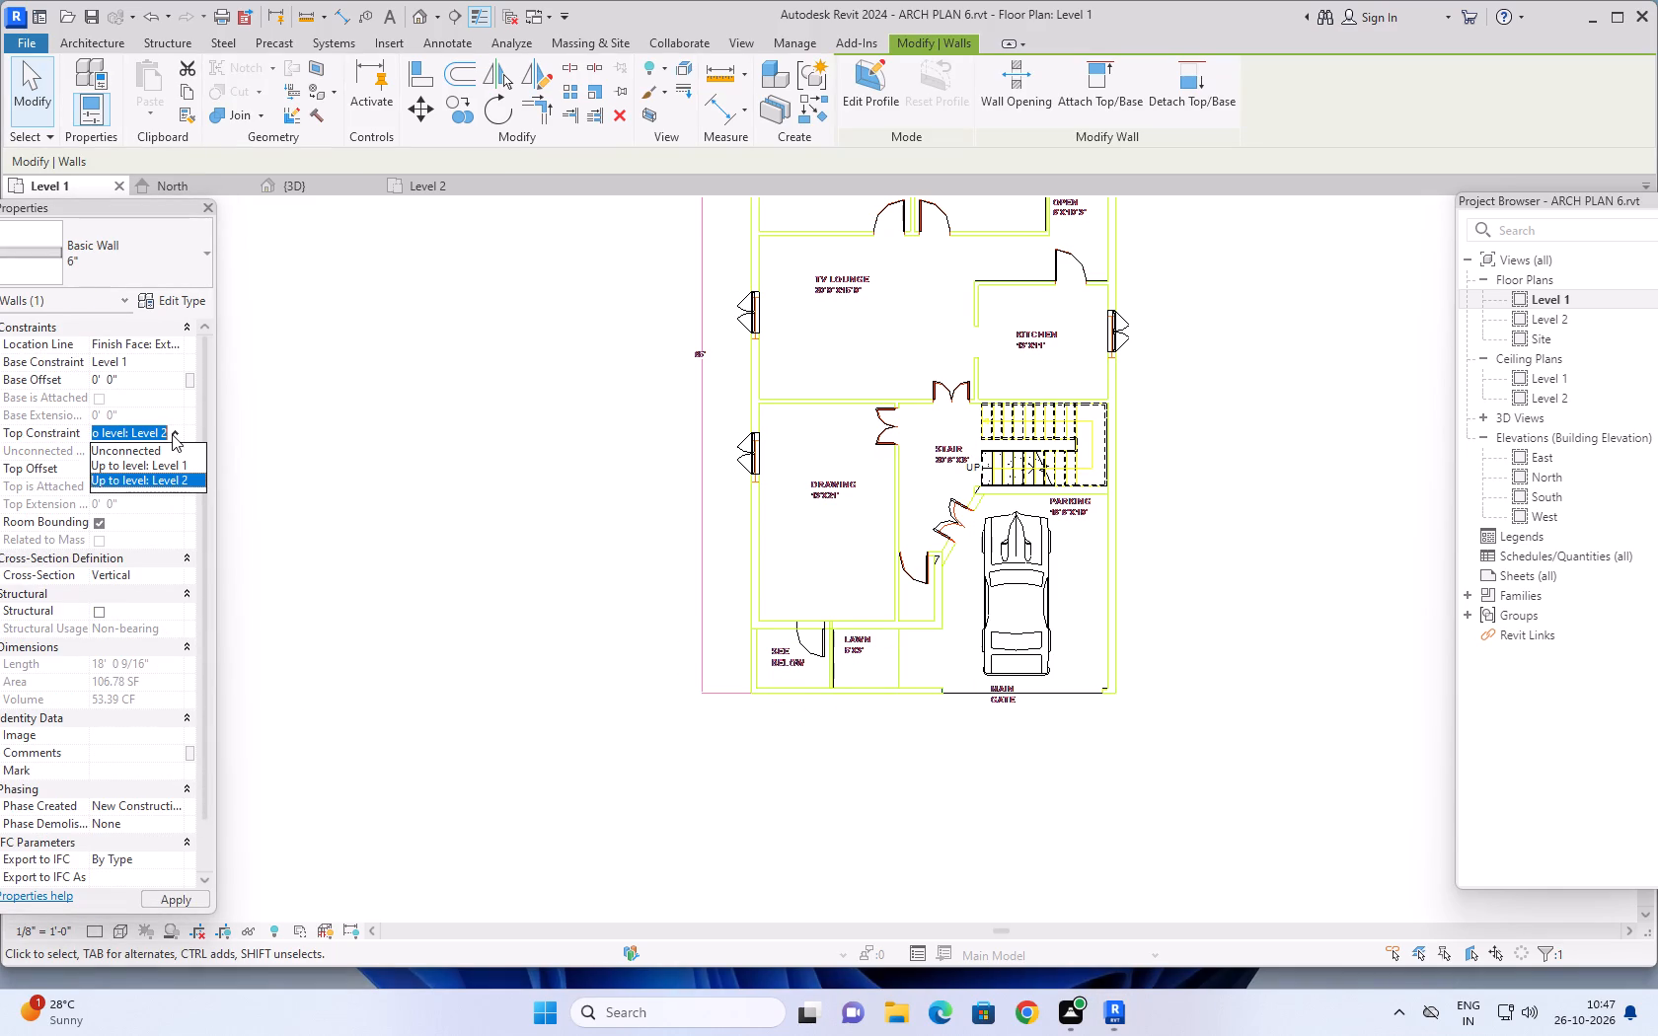
left_click(172, 434)
left_click(148, 475)
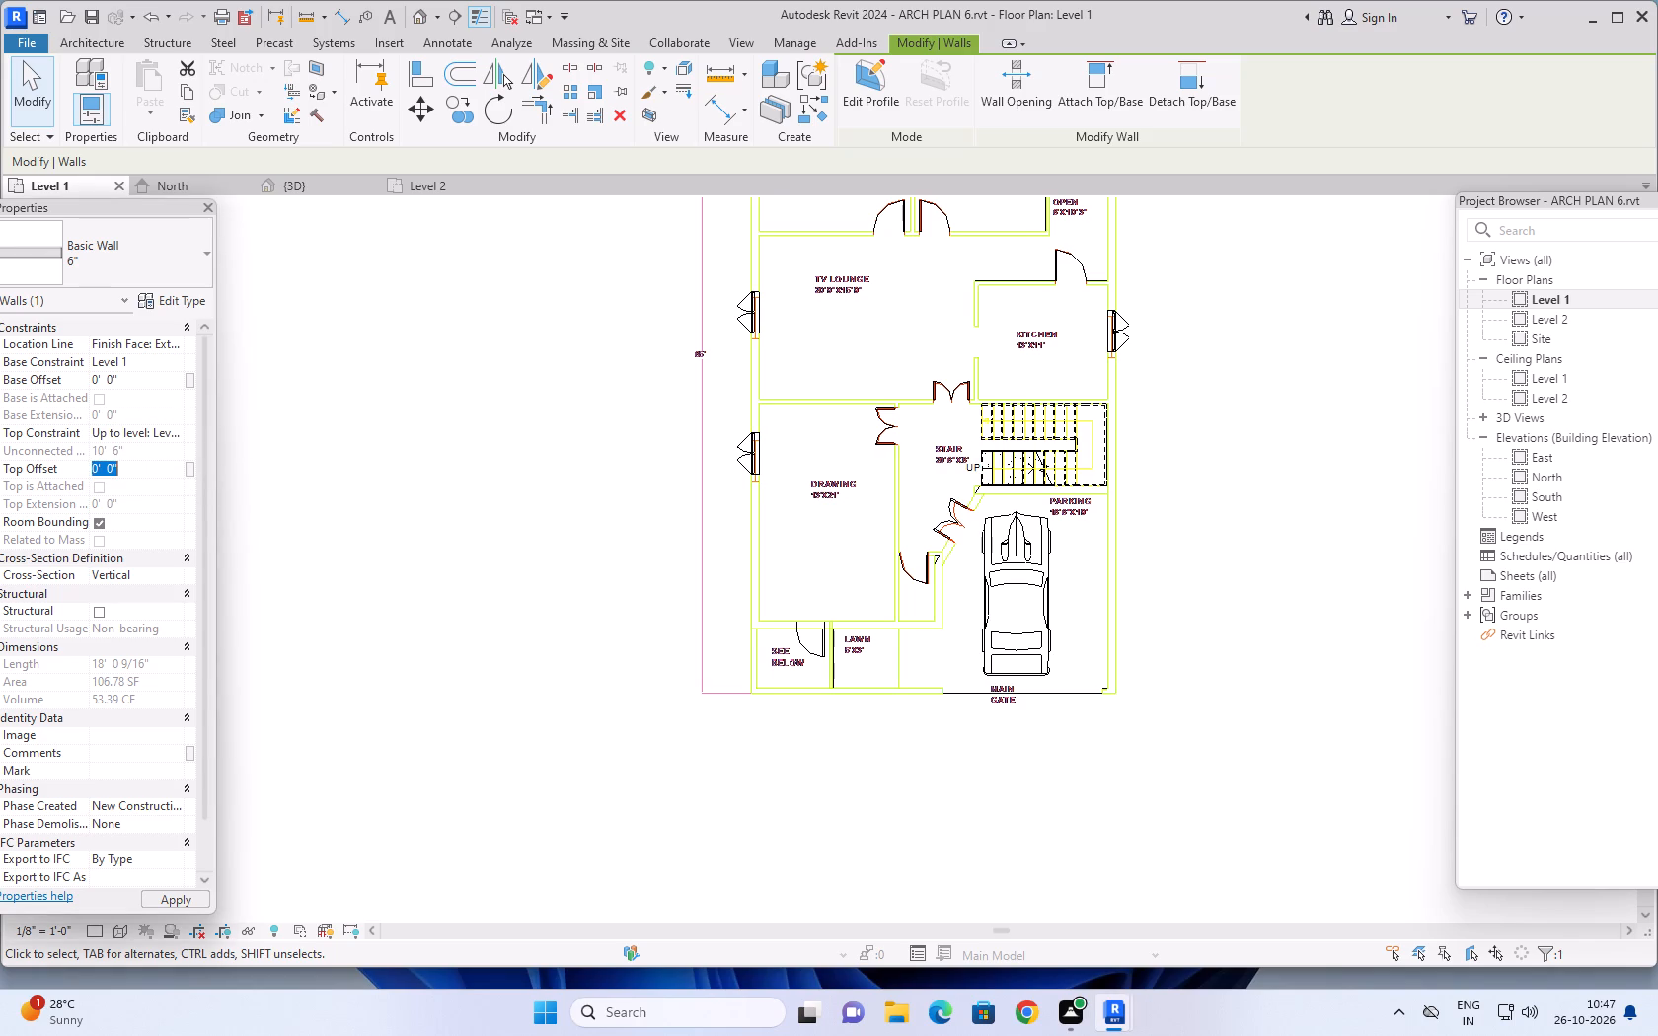
type("-6\"")
key("Return")
Constrain the outer side wall of SEE BELOW up to Level 2 with a top offset of -6".
left_click(754, 665)
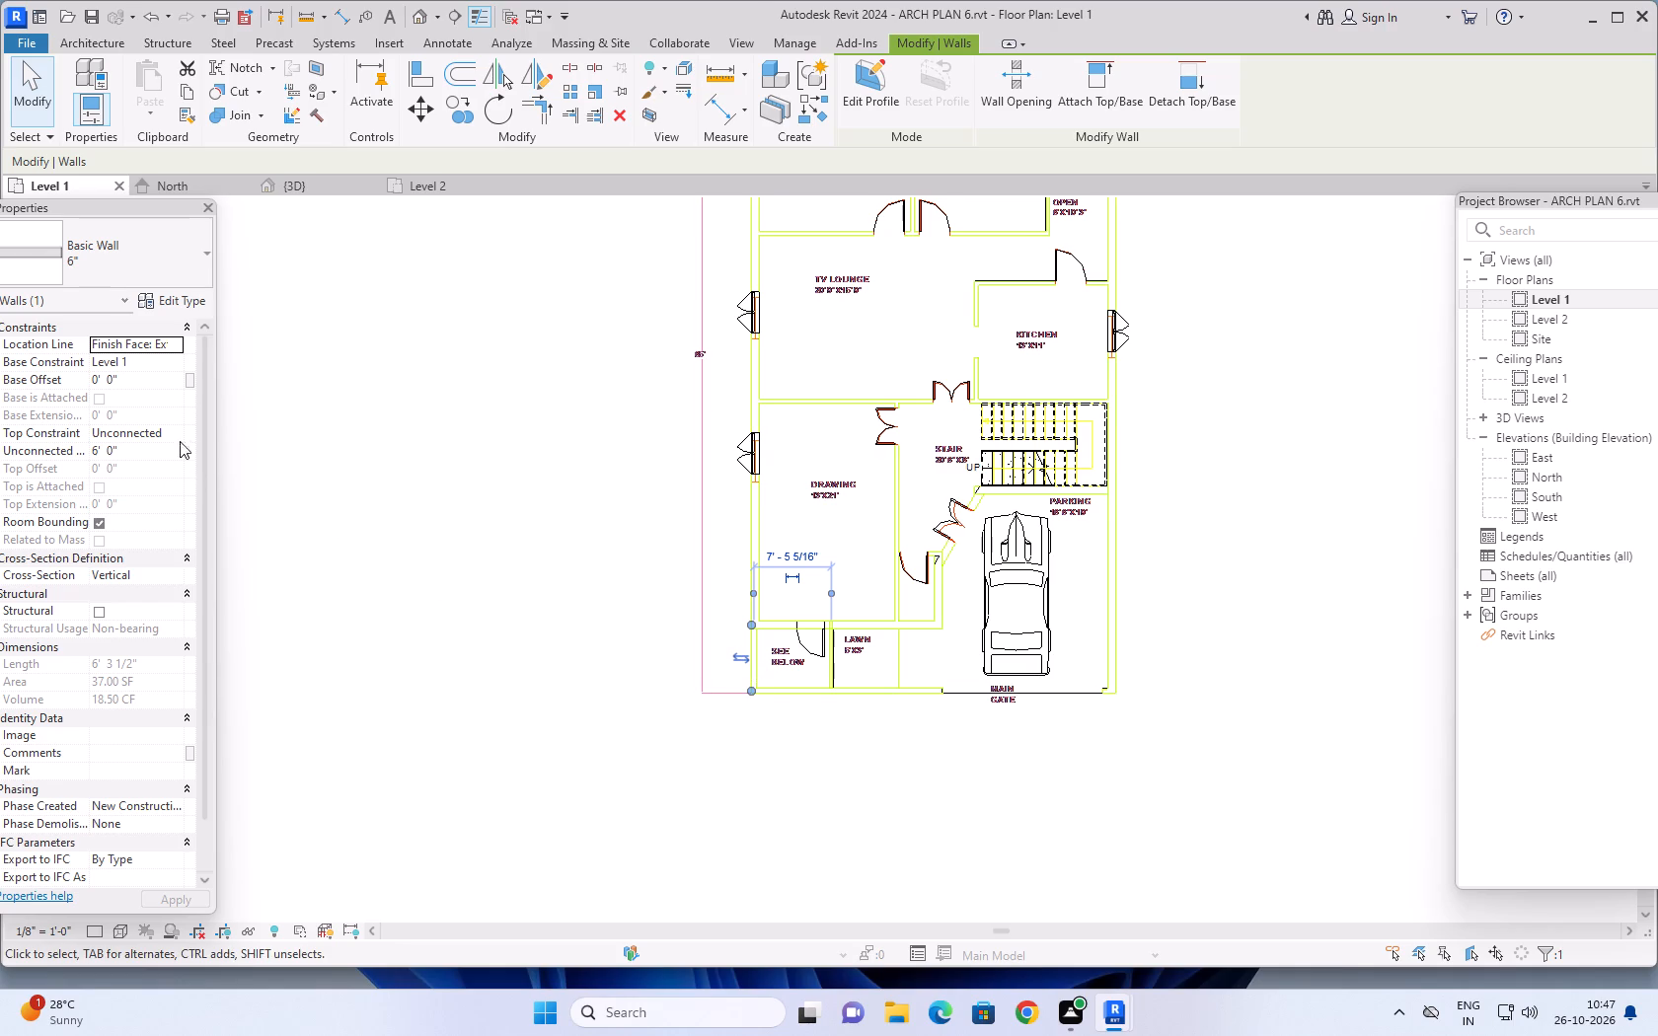
left_click(181, 430)
left_click(170, 477)
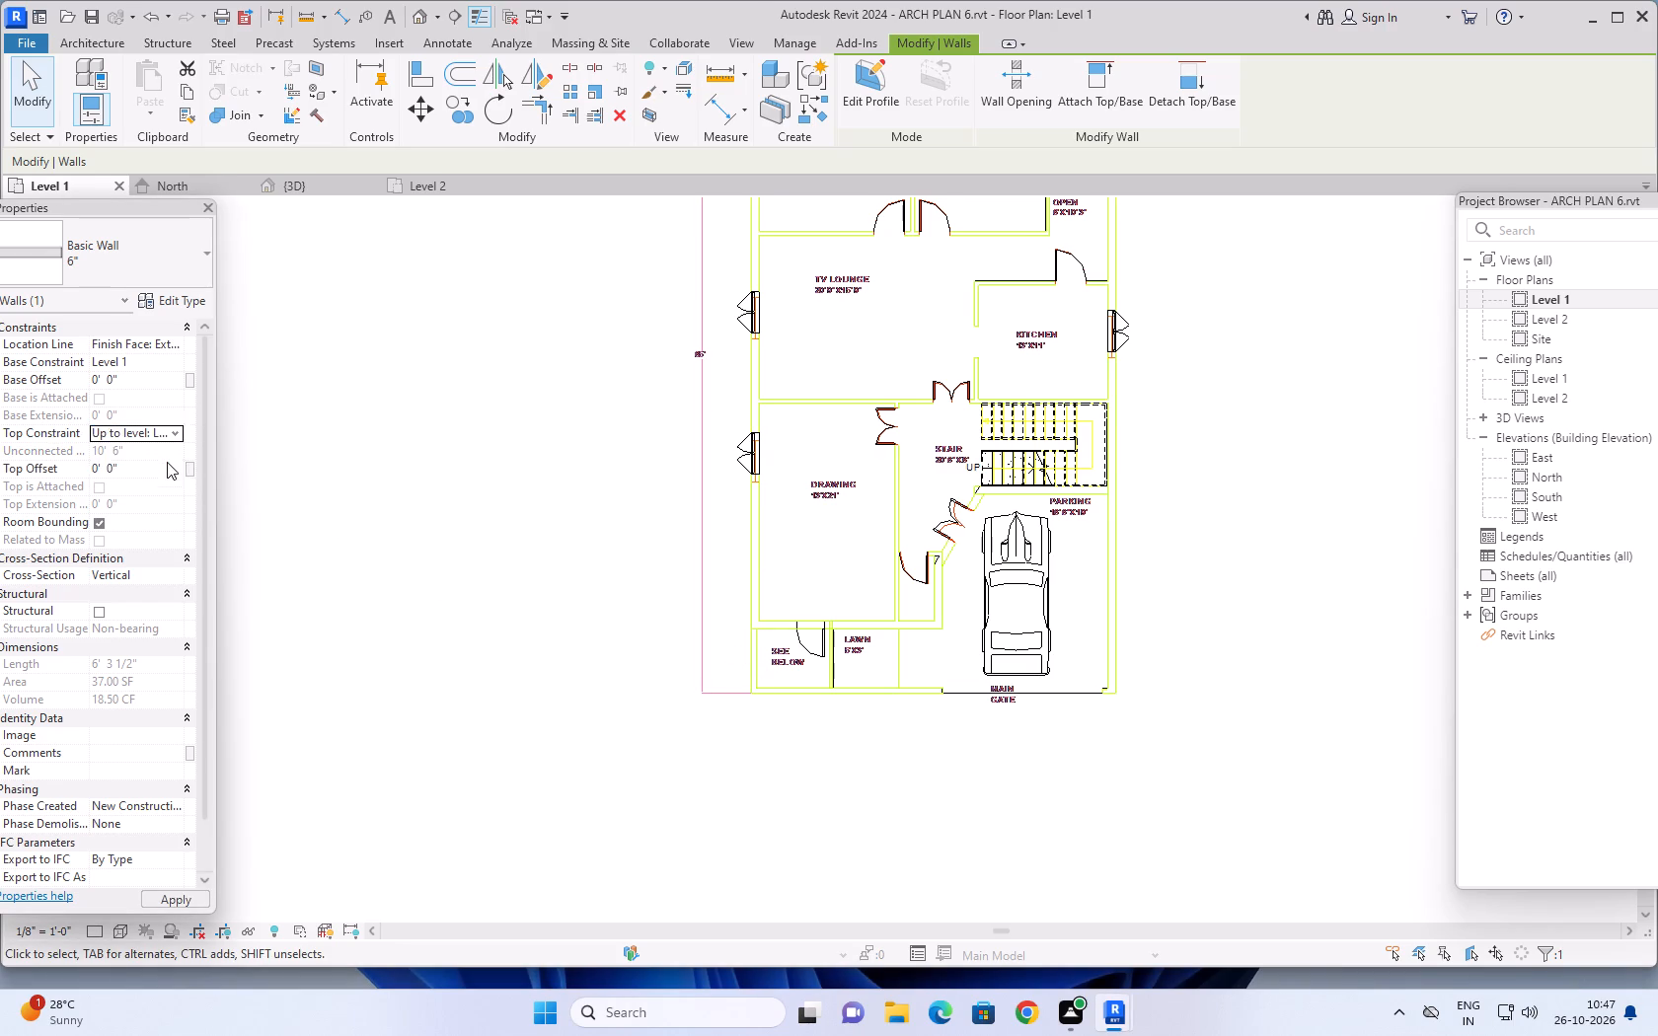
left_click(167, 462)
type("-6\"")
key("Return")
Constrain the 4.5" partition wall between SEE BELOW and LAWN up to Level 2 with a top offset of -6".
scroll(835, 661, "up", 1)
left_click(832, 663)
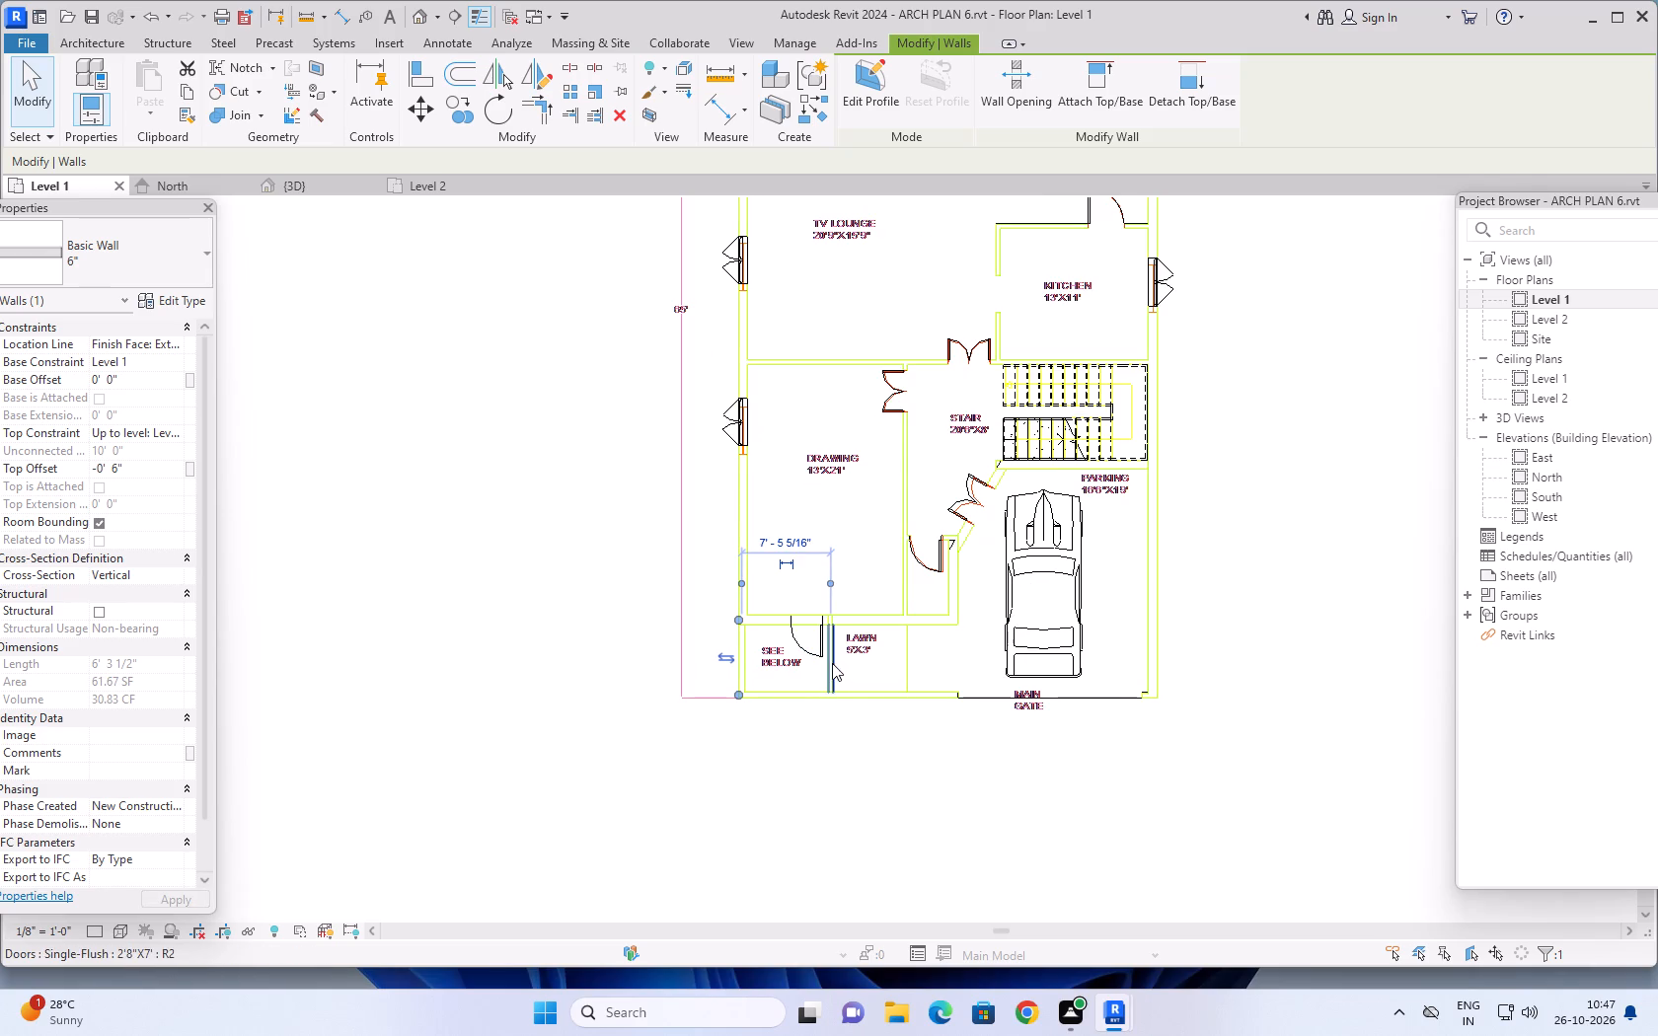
left_click(175, 431)
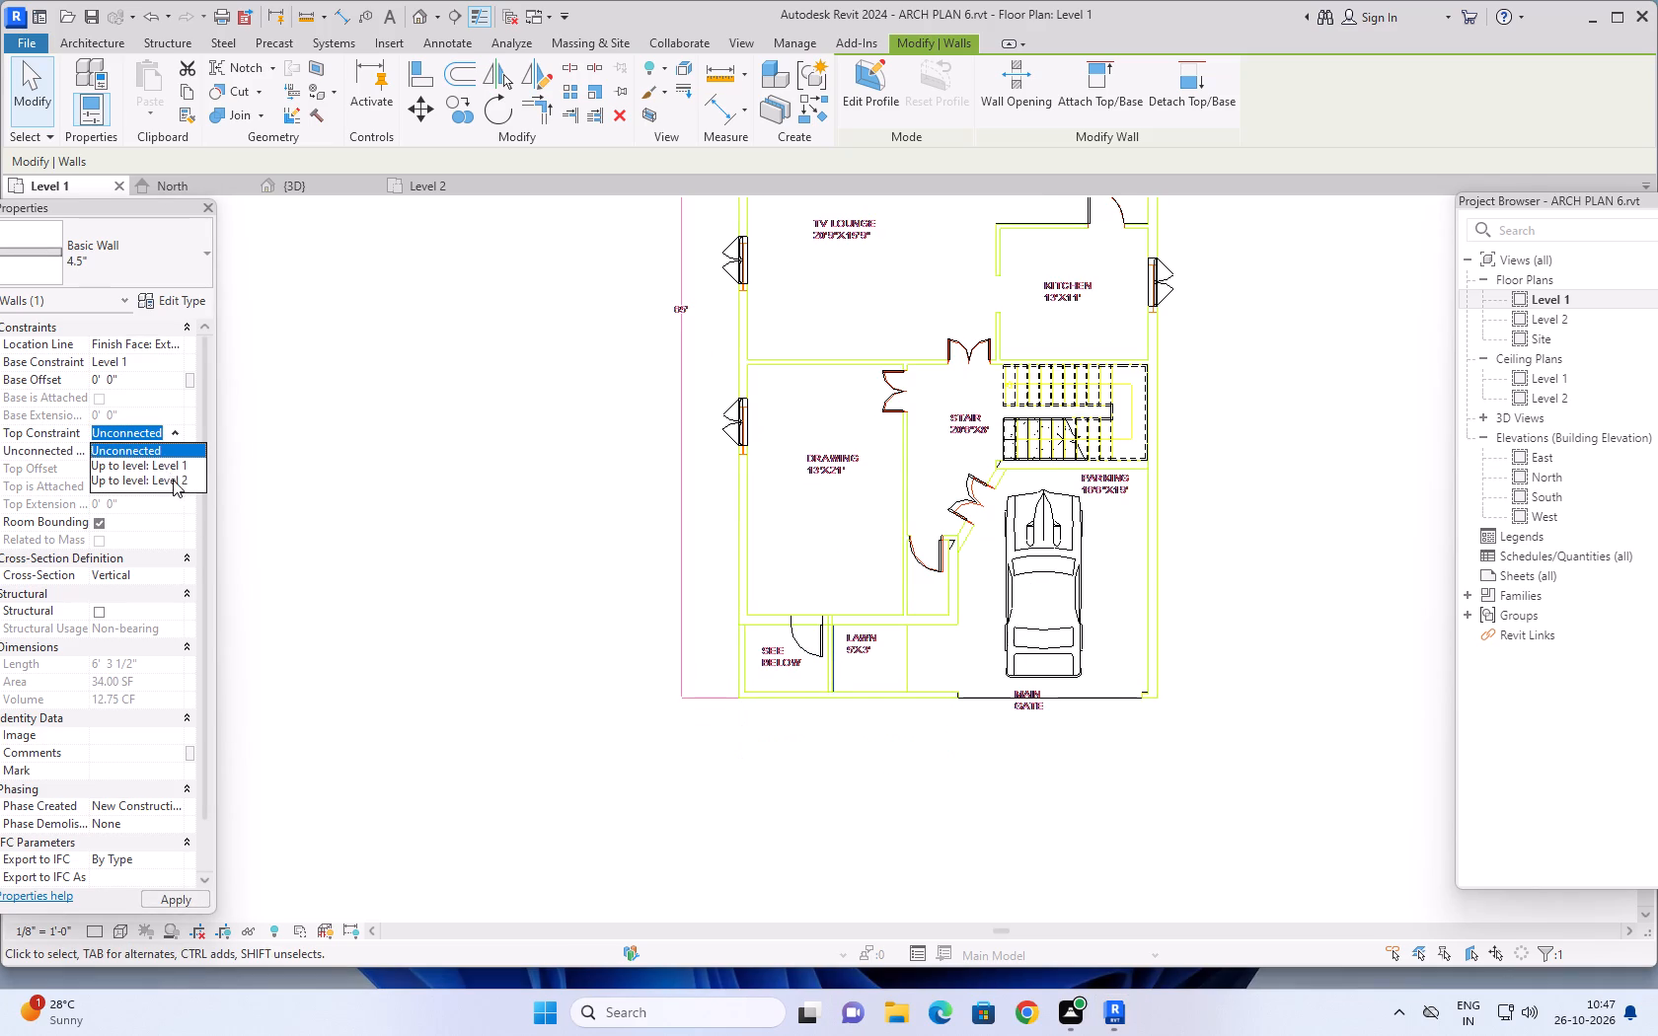
left_click(173, 480)
left_click(166, 468)
type("-6\"")
key("Return")
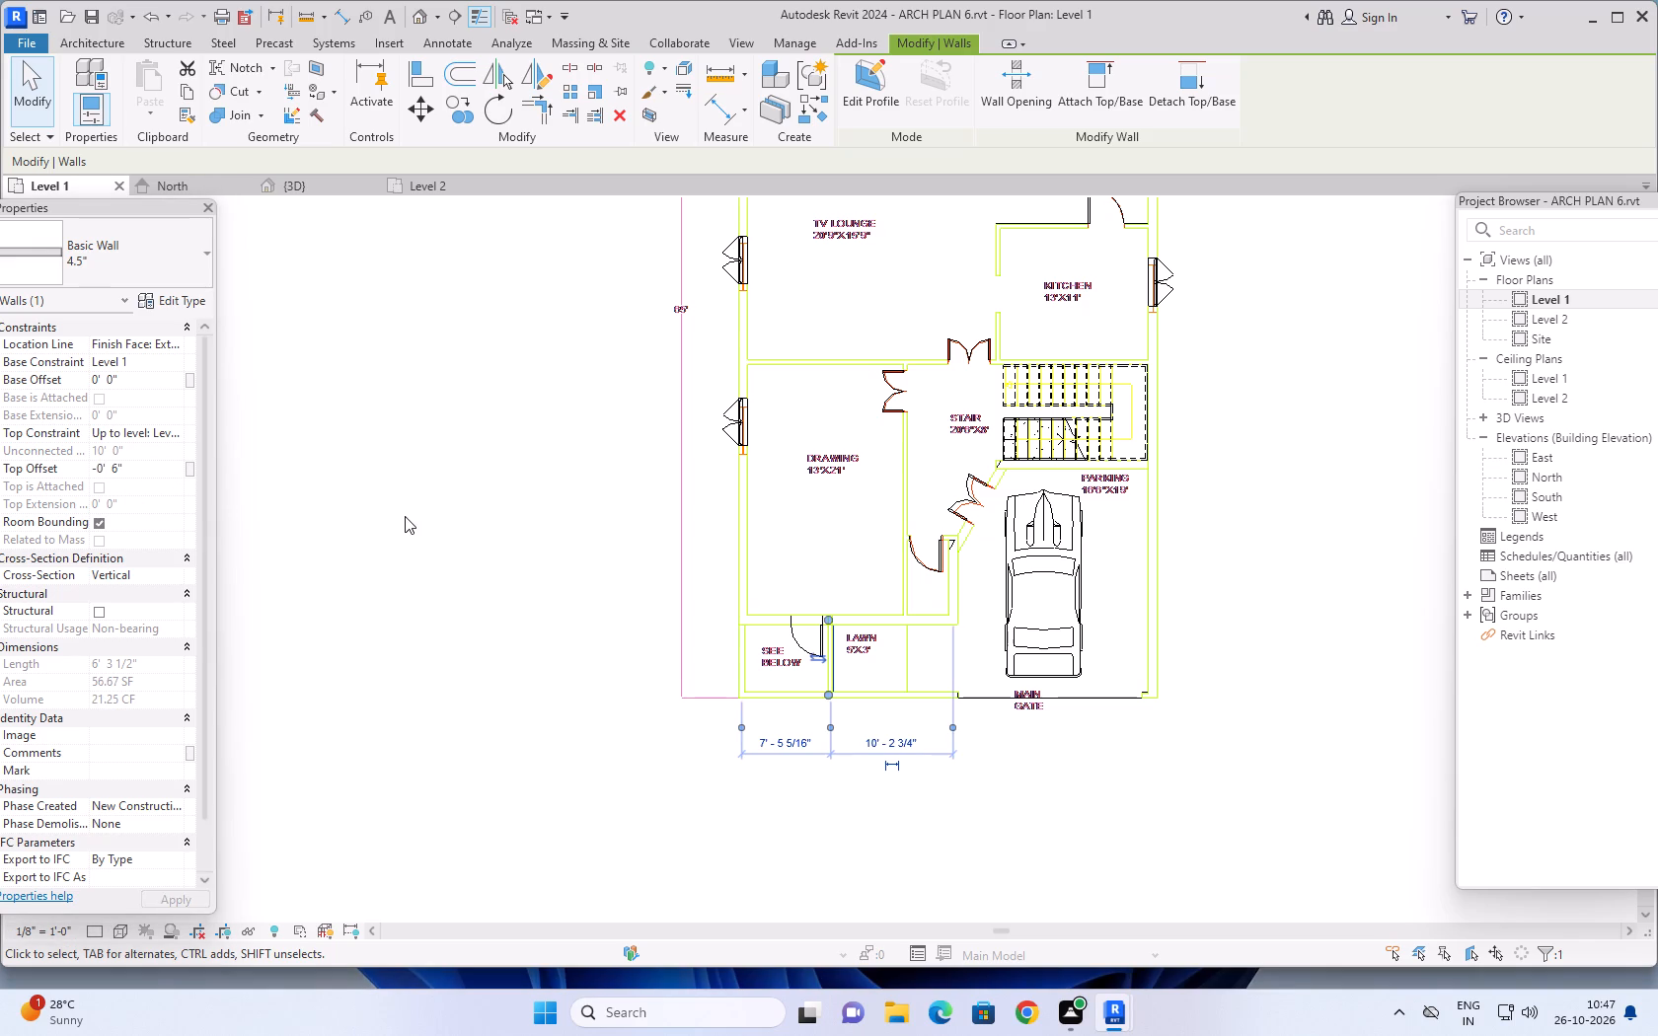
scroll(430, 532, "down", 1)
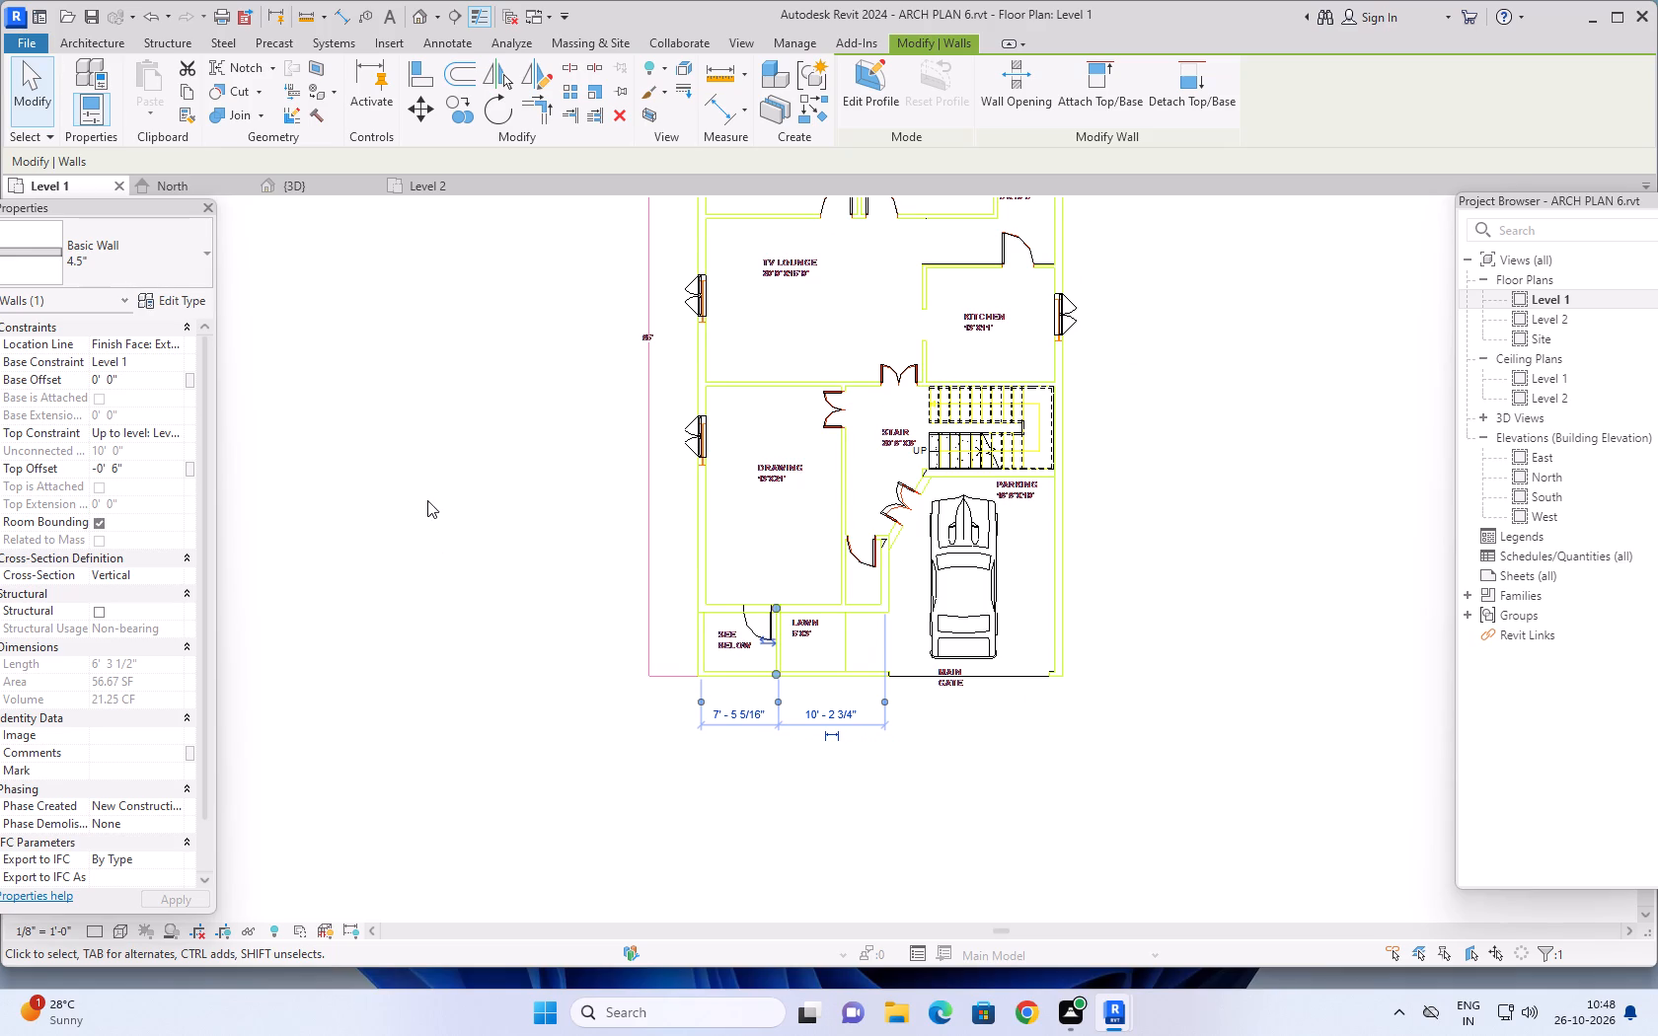
scroll(422, 499, "down", 1)
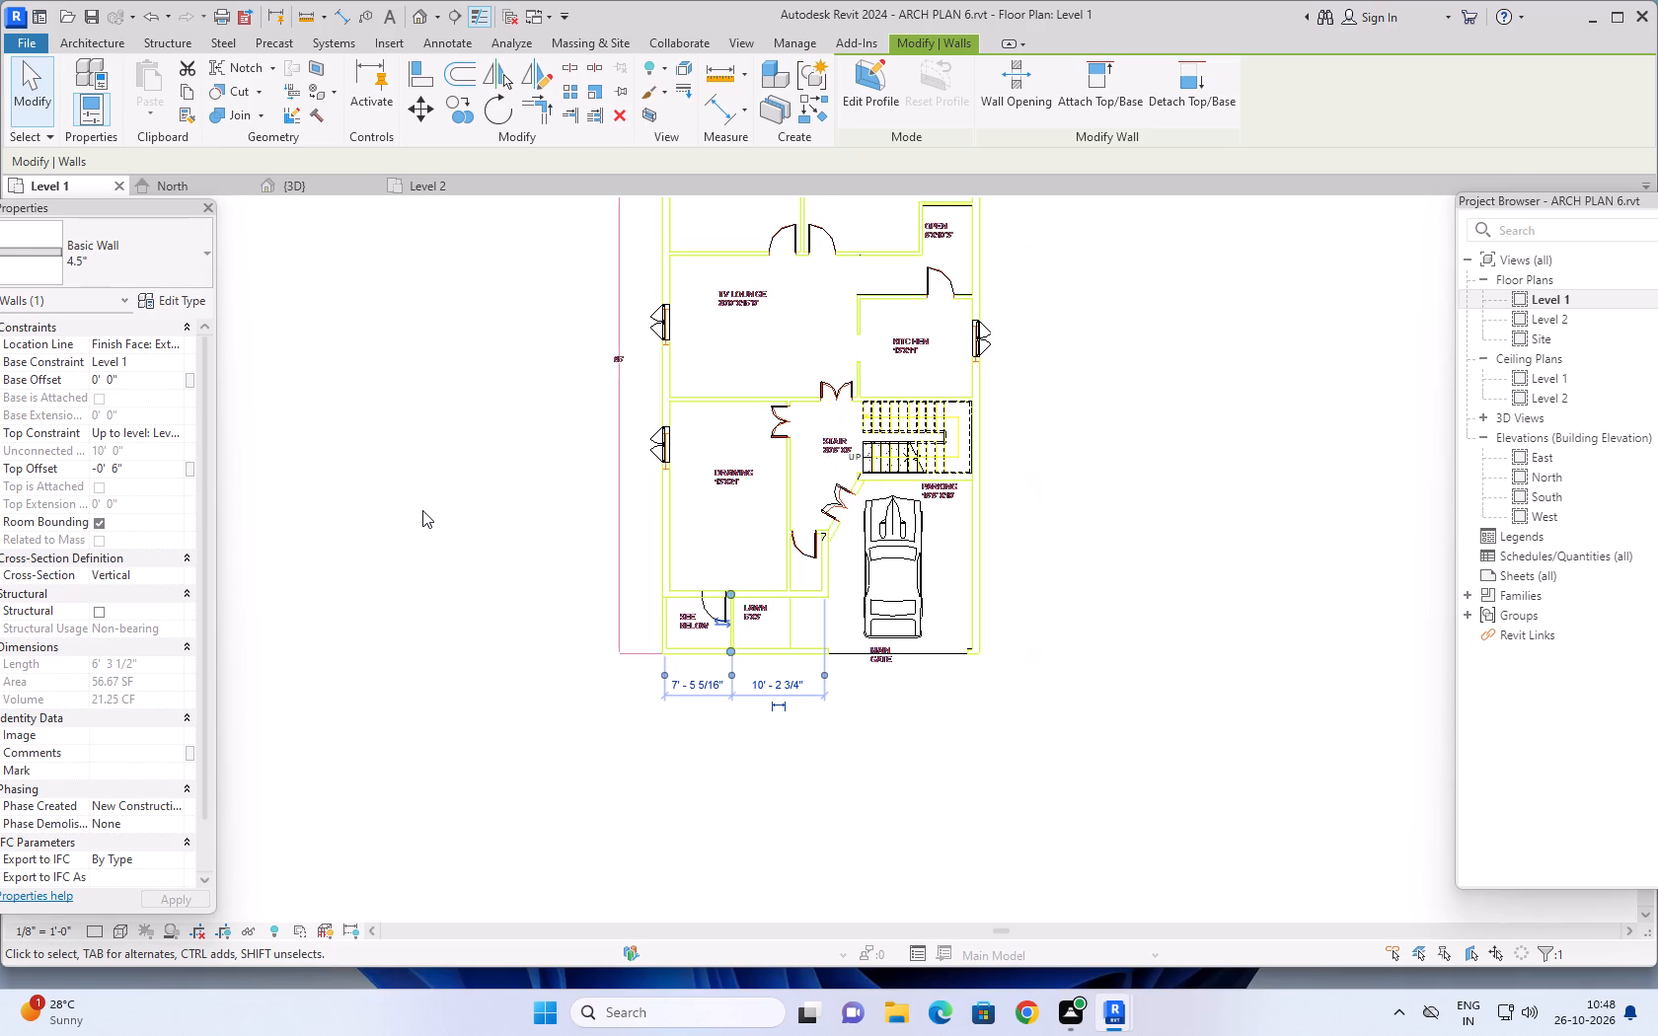
key("Escape")
key("Escape")
Look over the overall layout of the Level 1 plan together with the surrounding elevation markers.
scroll(422, 512, "down", 3)
middle_click_drag(428, 536, 459, 566)
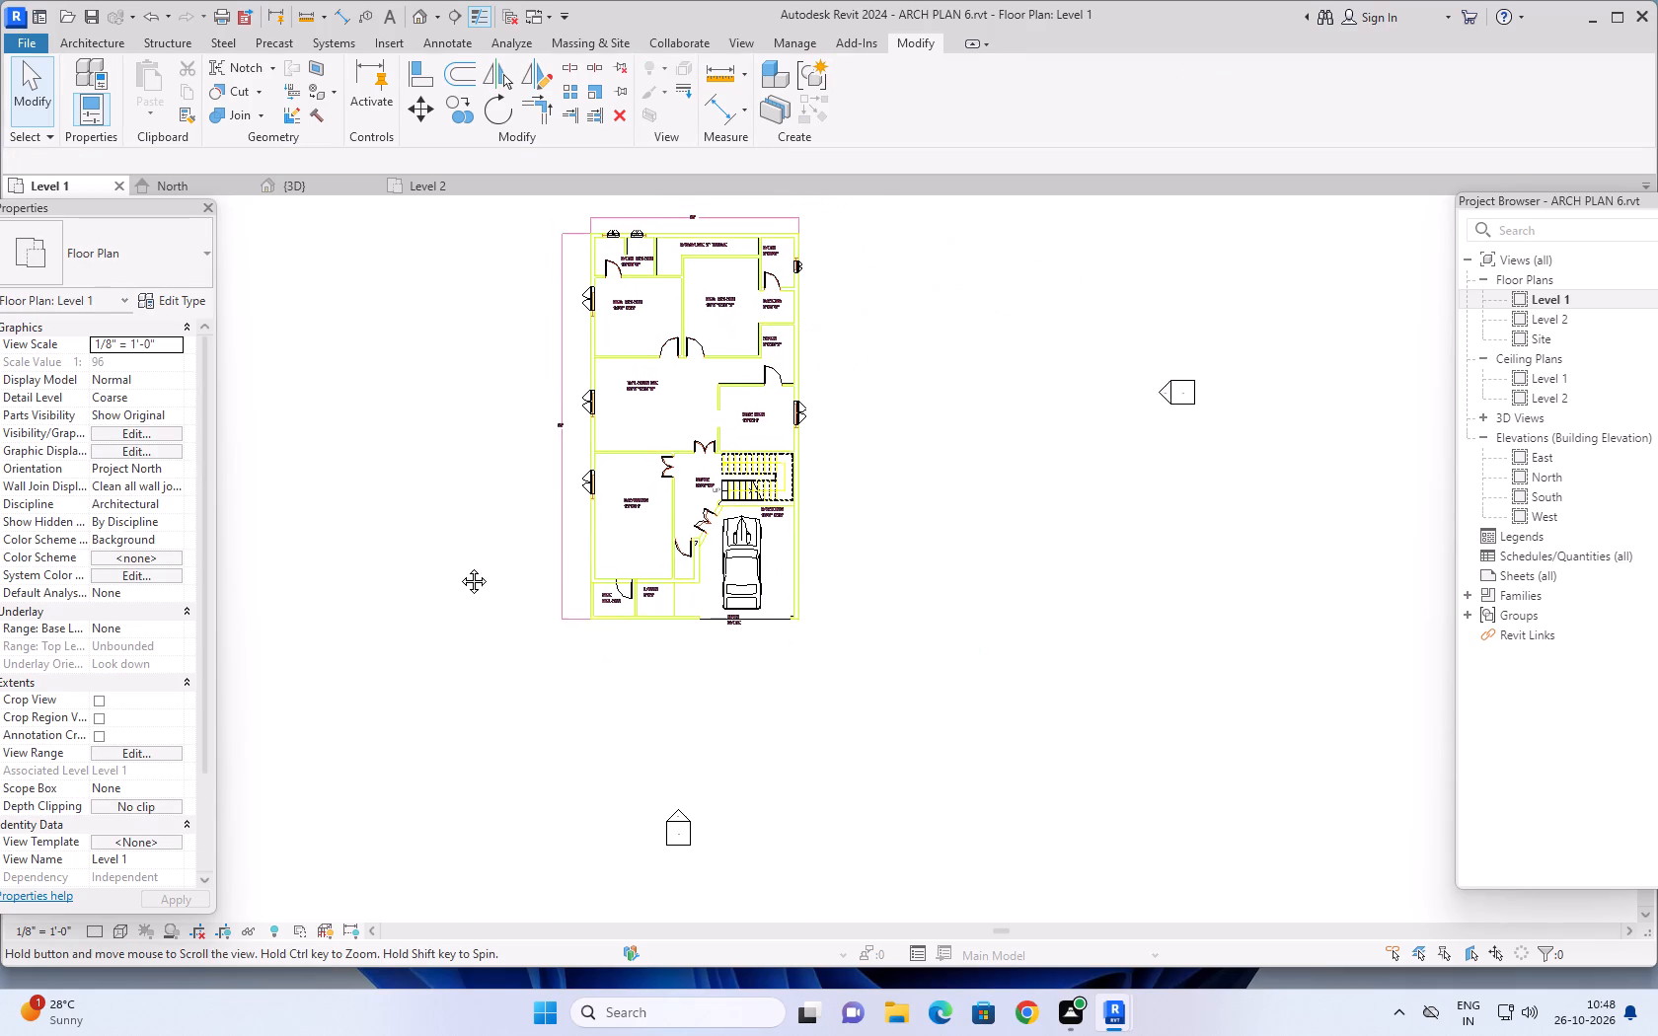
middle_click_drag(459, 566, 477, 577)
key("Escape")
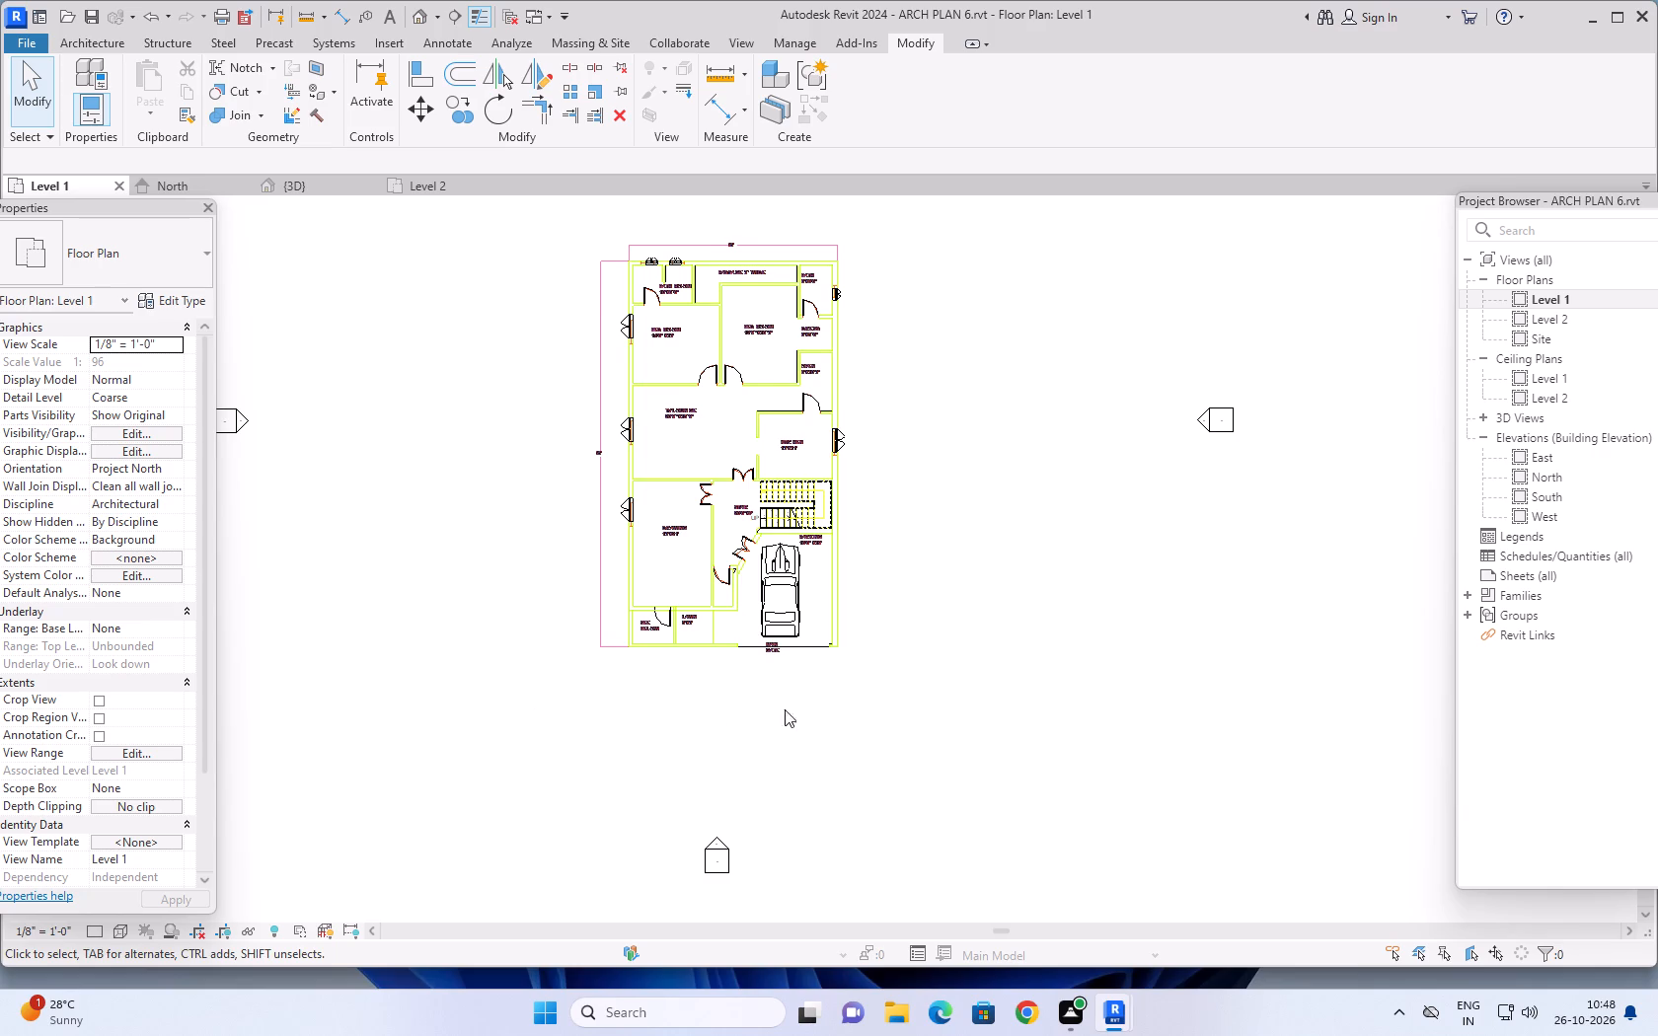
middle_click_drag(834, 711, 964, 777)
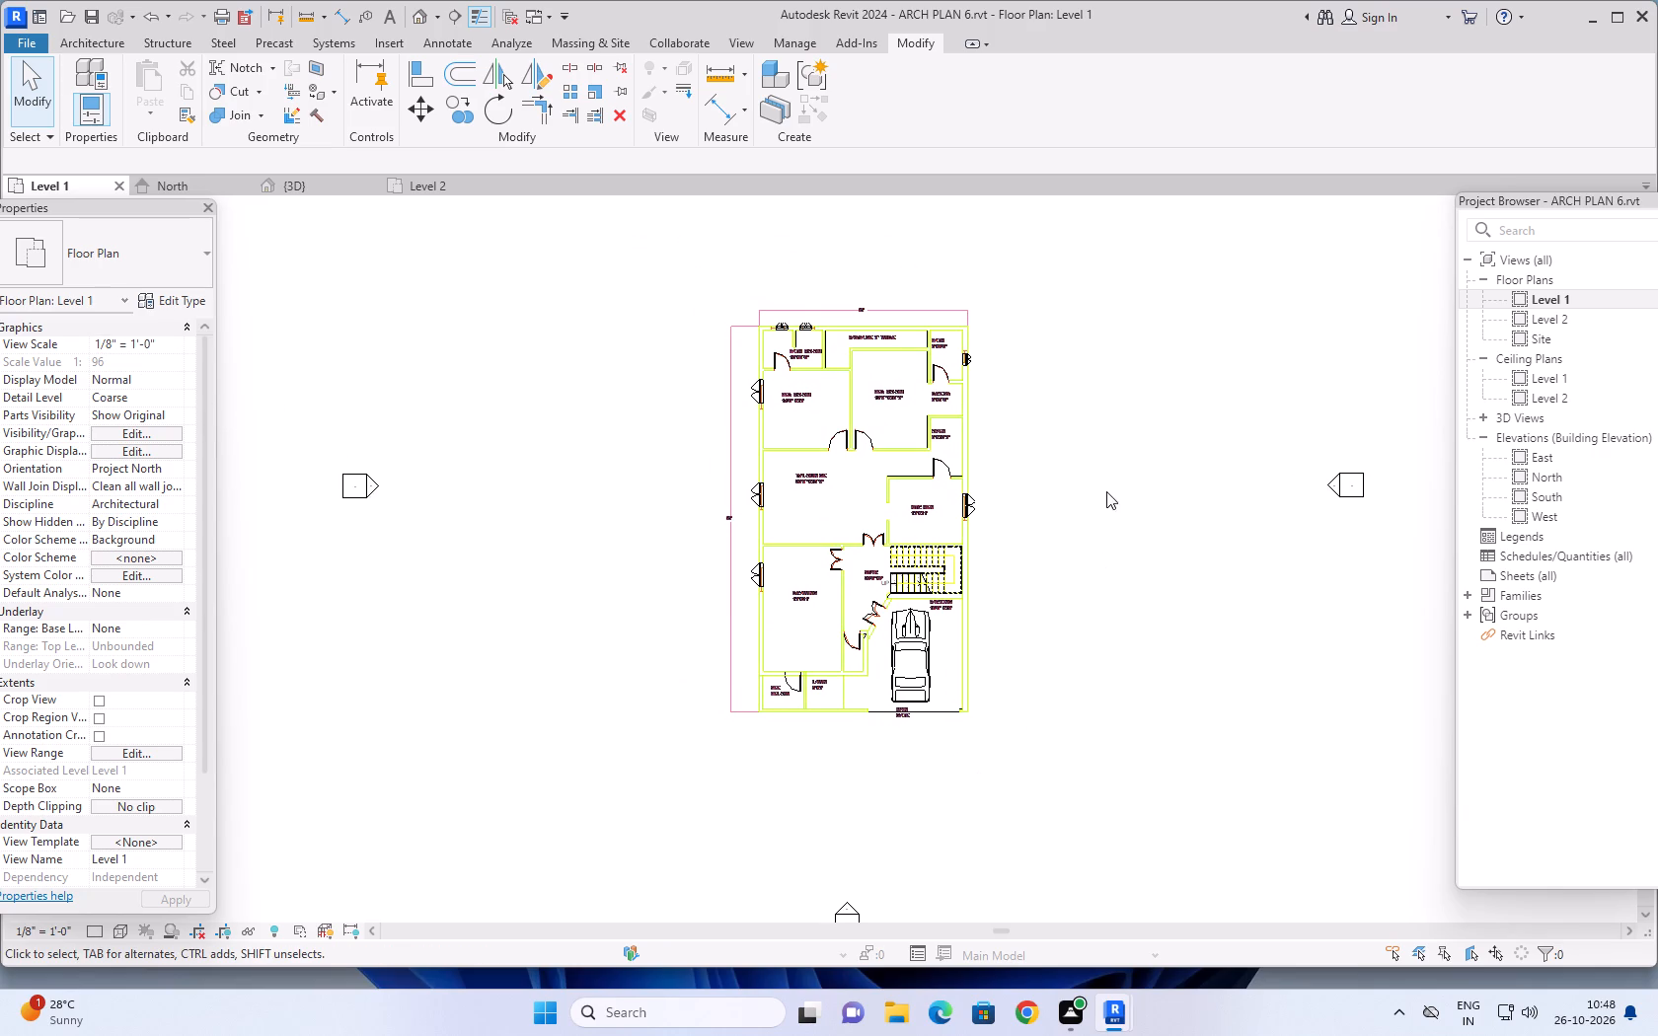
scroll(1102, 424, "down", 1)
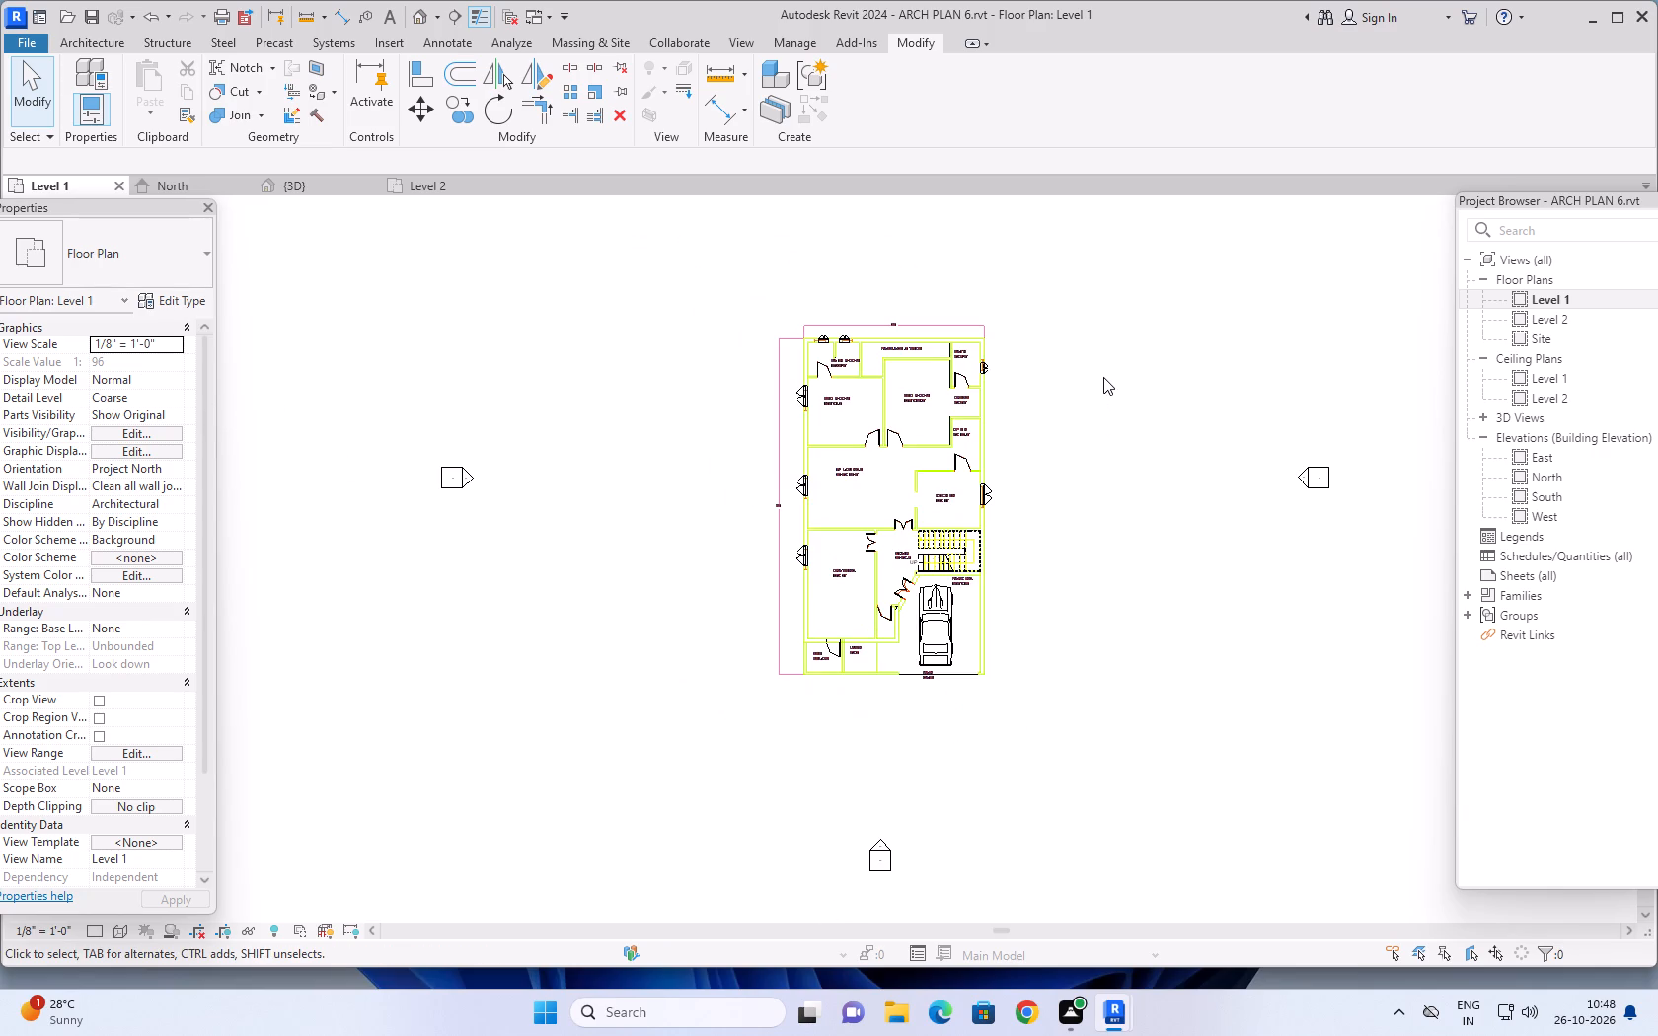
scroll(1105, 374, "down", 1)
middle_click_drag(1105, 374, 1076, 411)
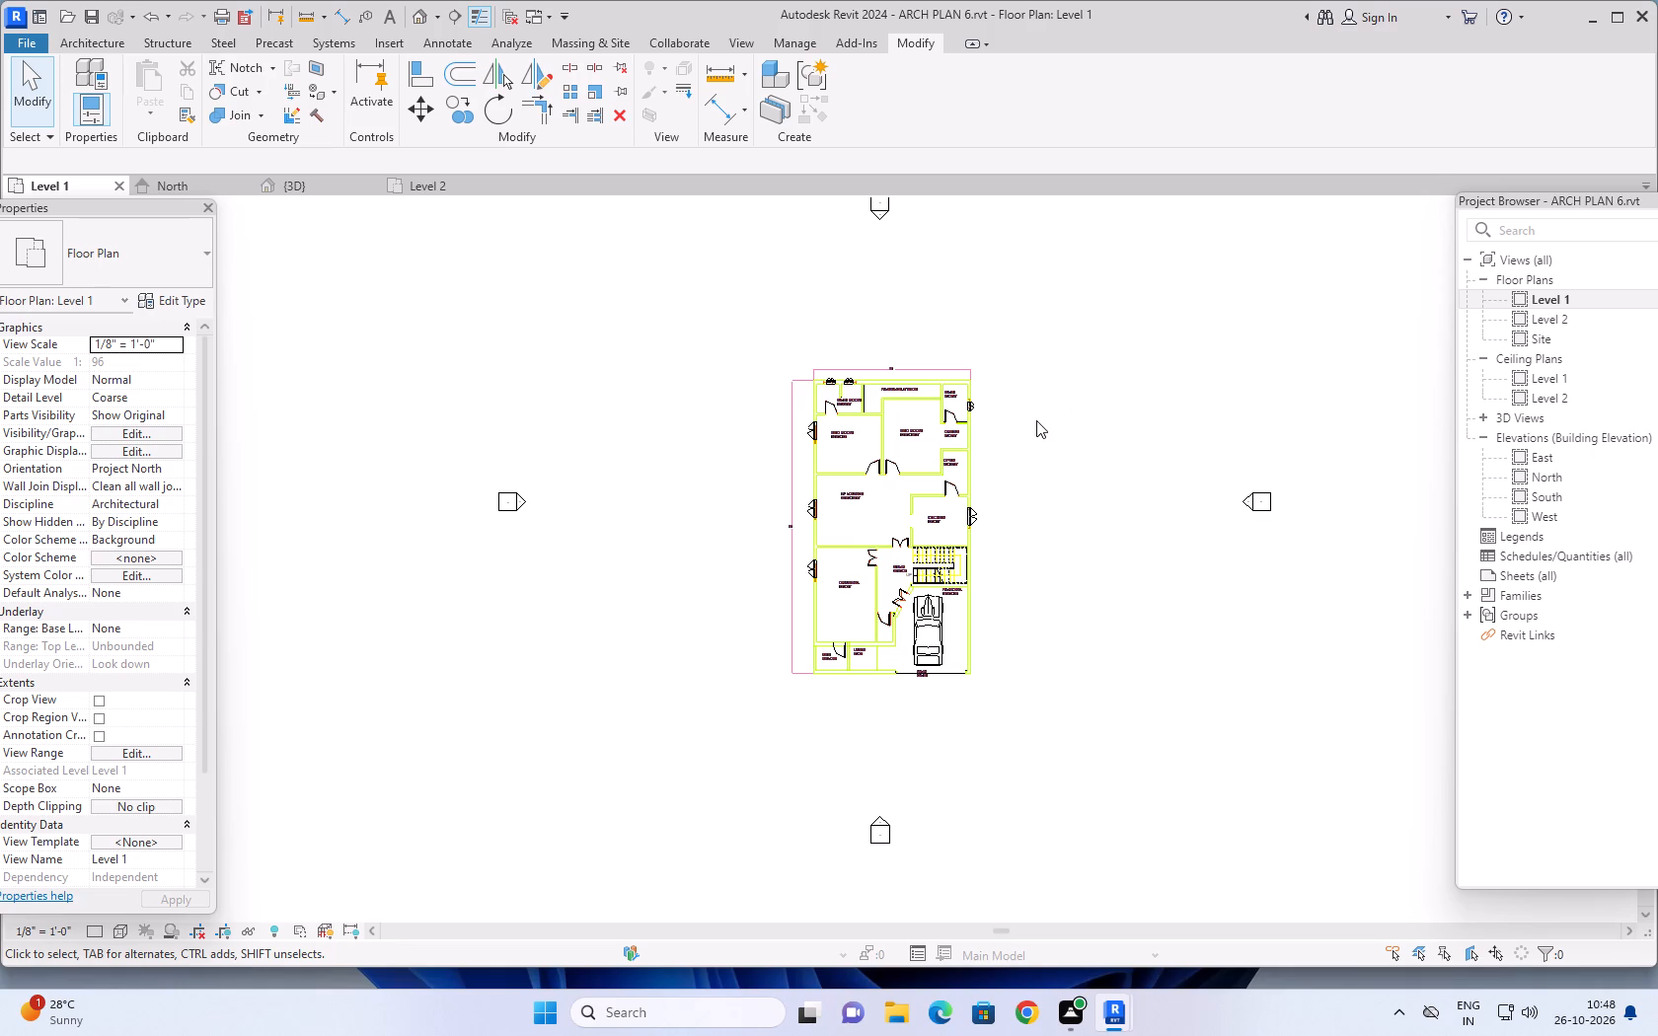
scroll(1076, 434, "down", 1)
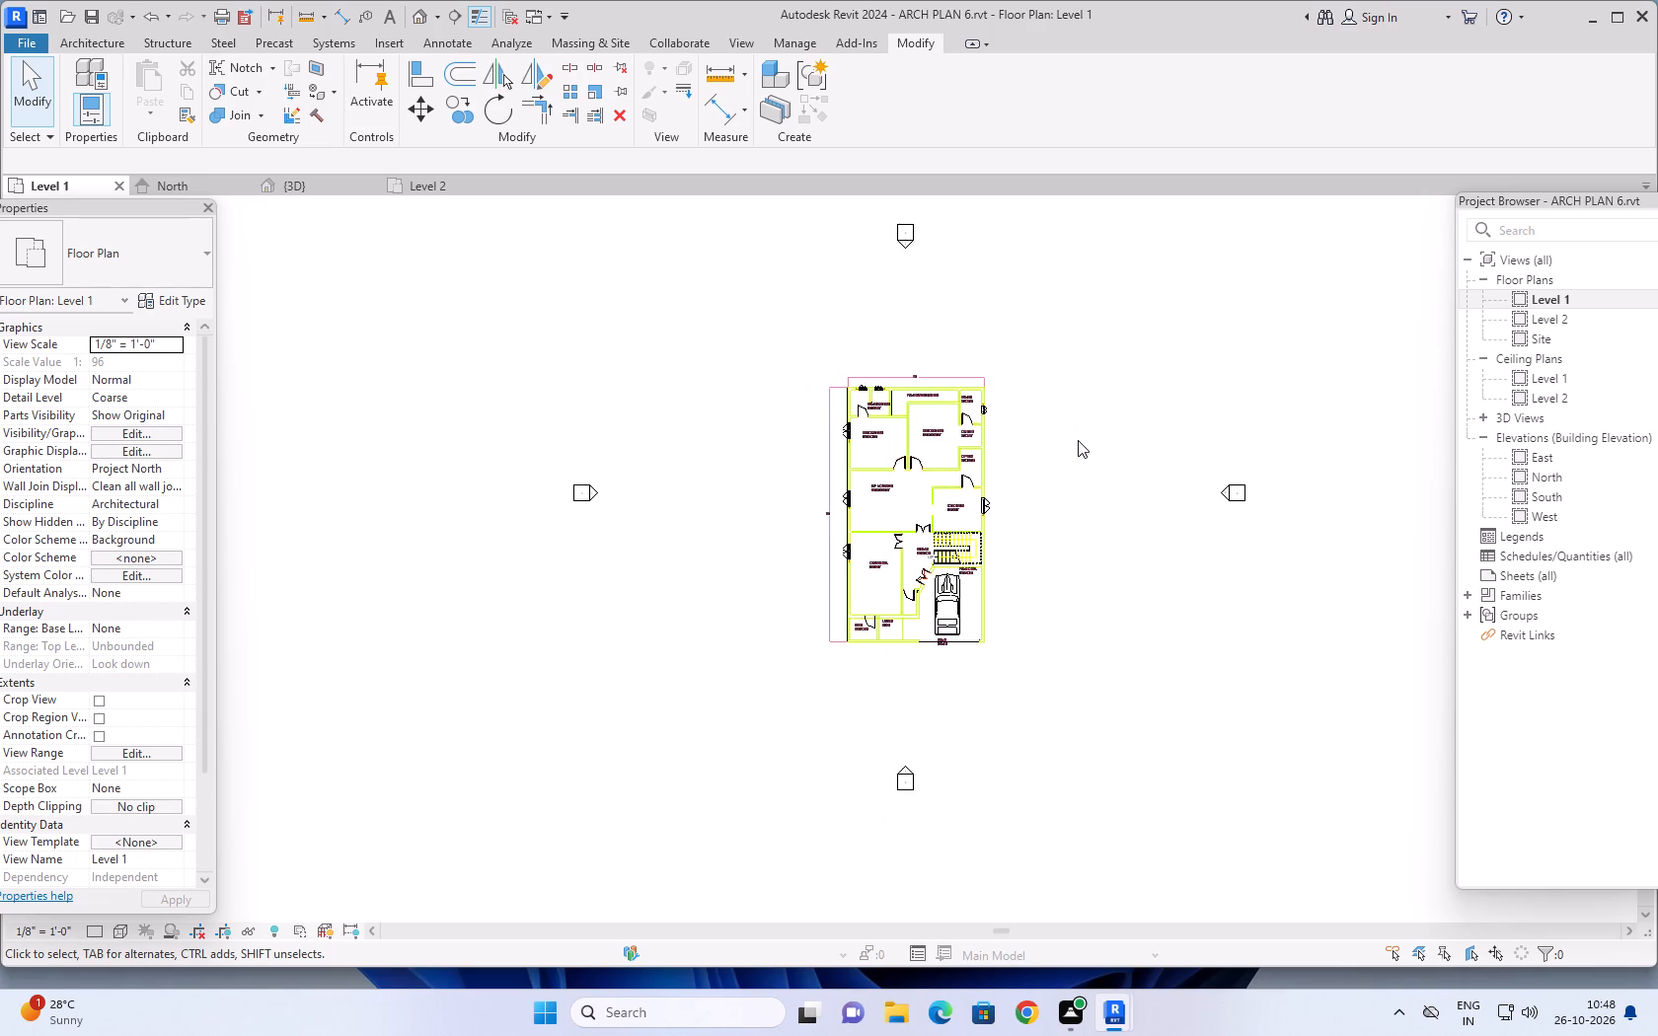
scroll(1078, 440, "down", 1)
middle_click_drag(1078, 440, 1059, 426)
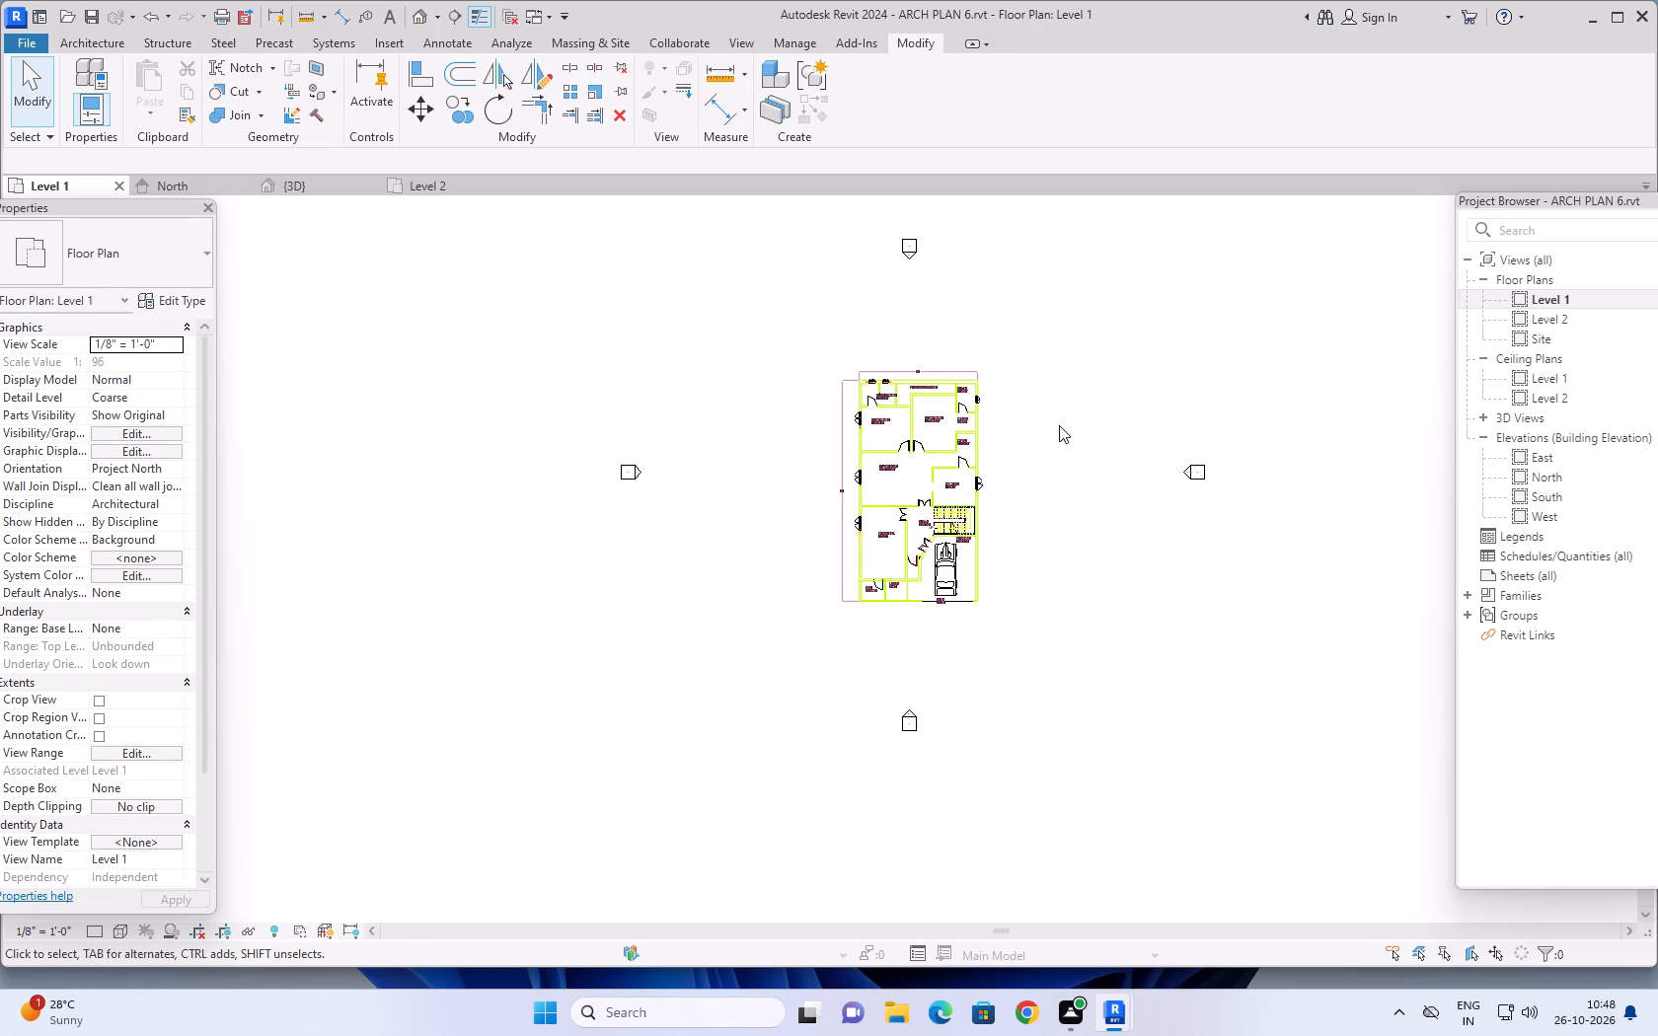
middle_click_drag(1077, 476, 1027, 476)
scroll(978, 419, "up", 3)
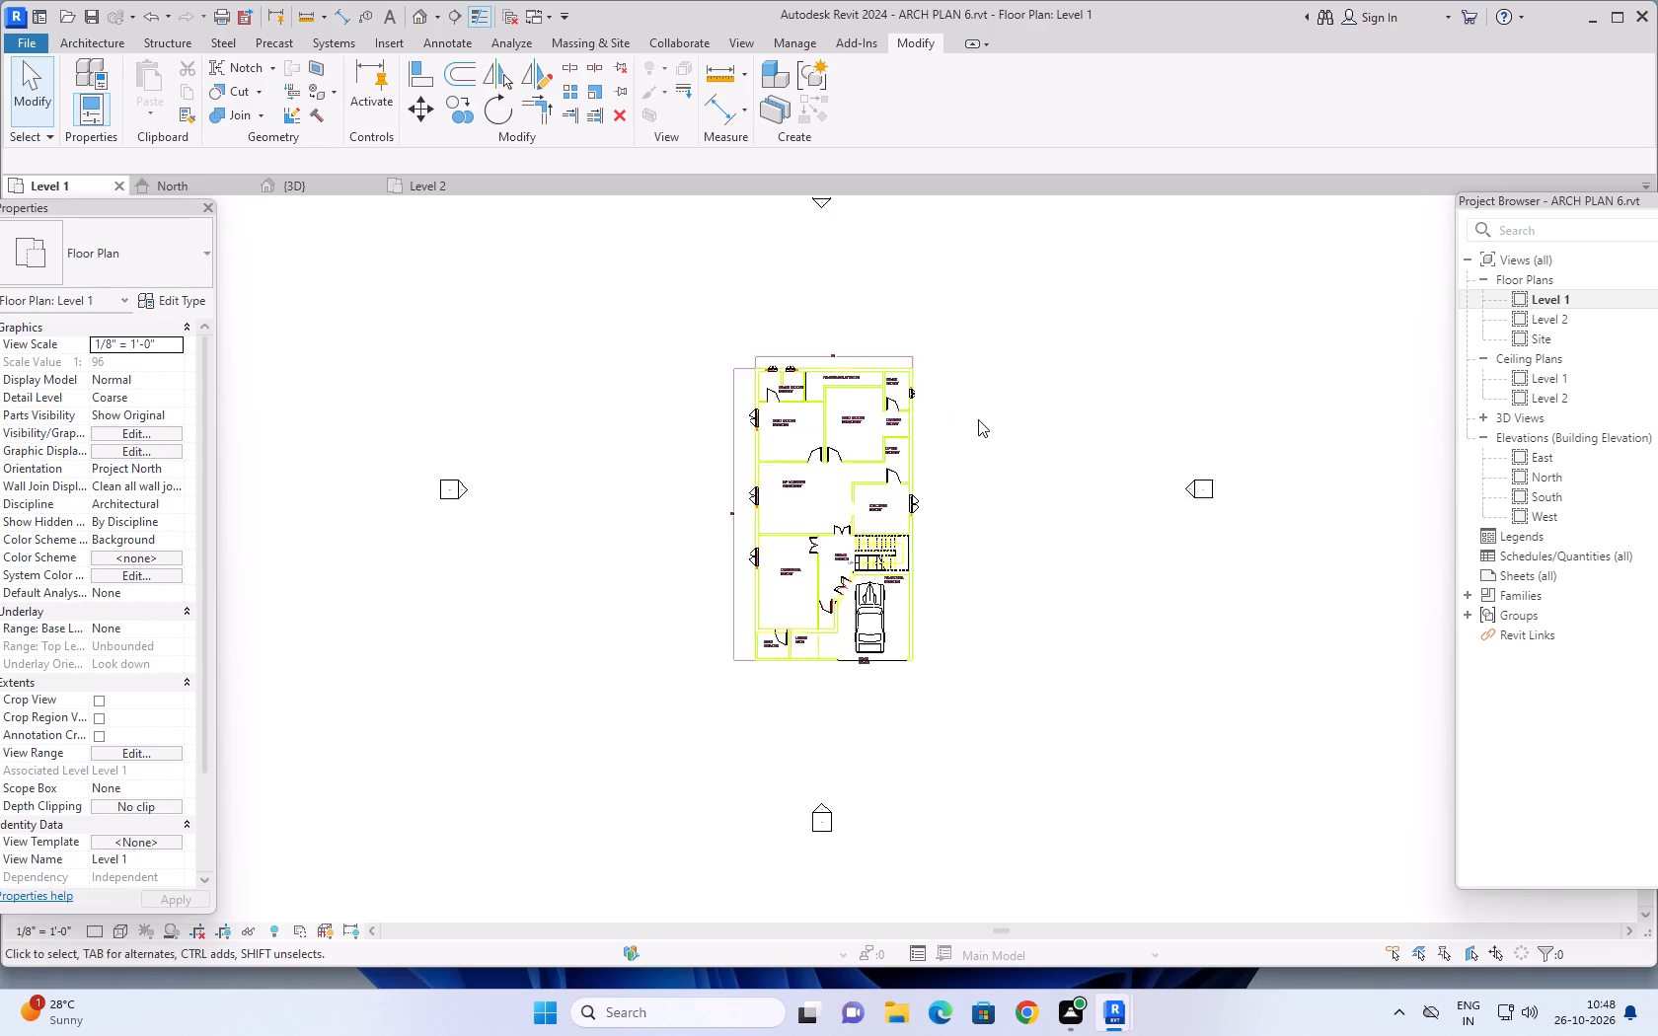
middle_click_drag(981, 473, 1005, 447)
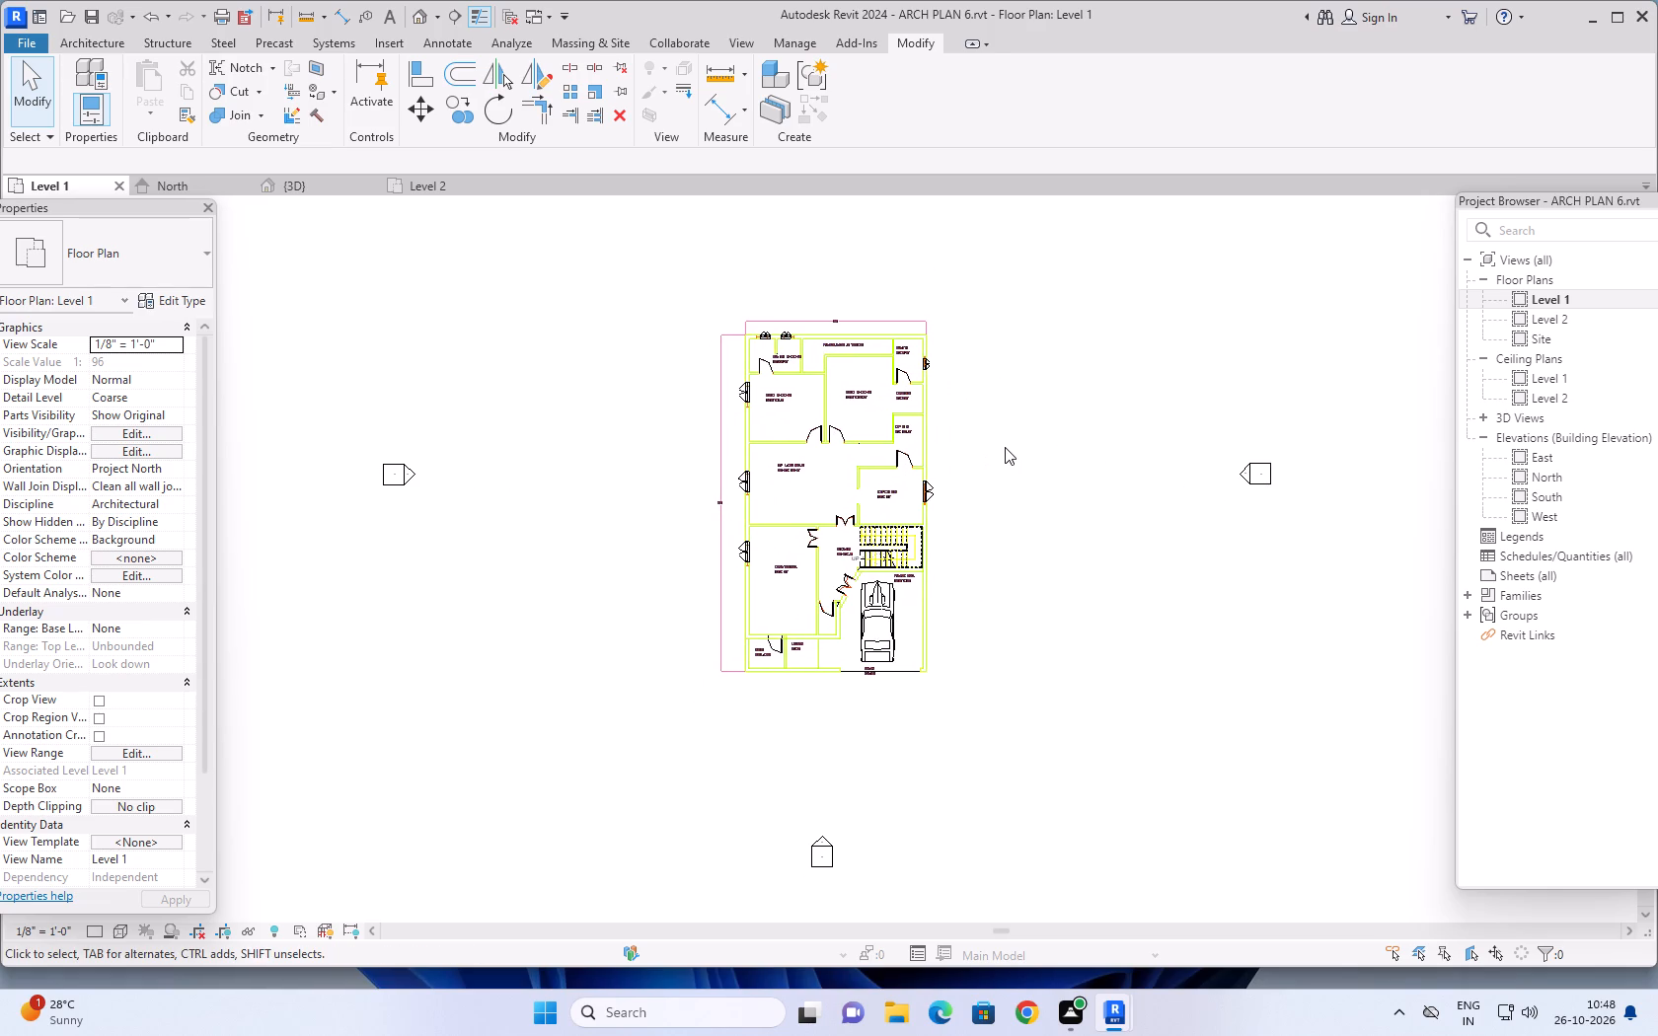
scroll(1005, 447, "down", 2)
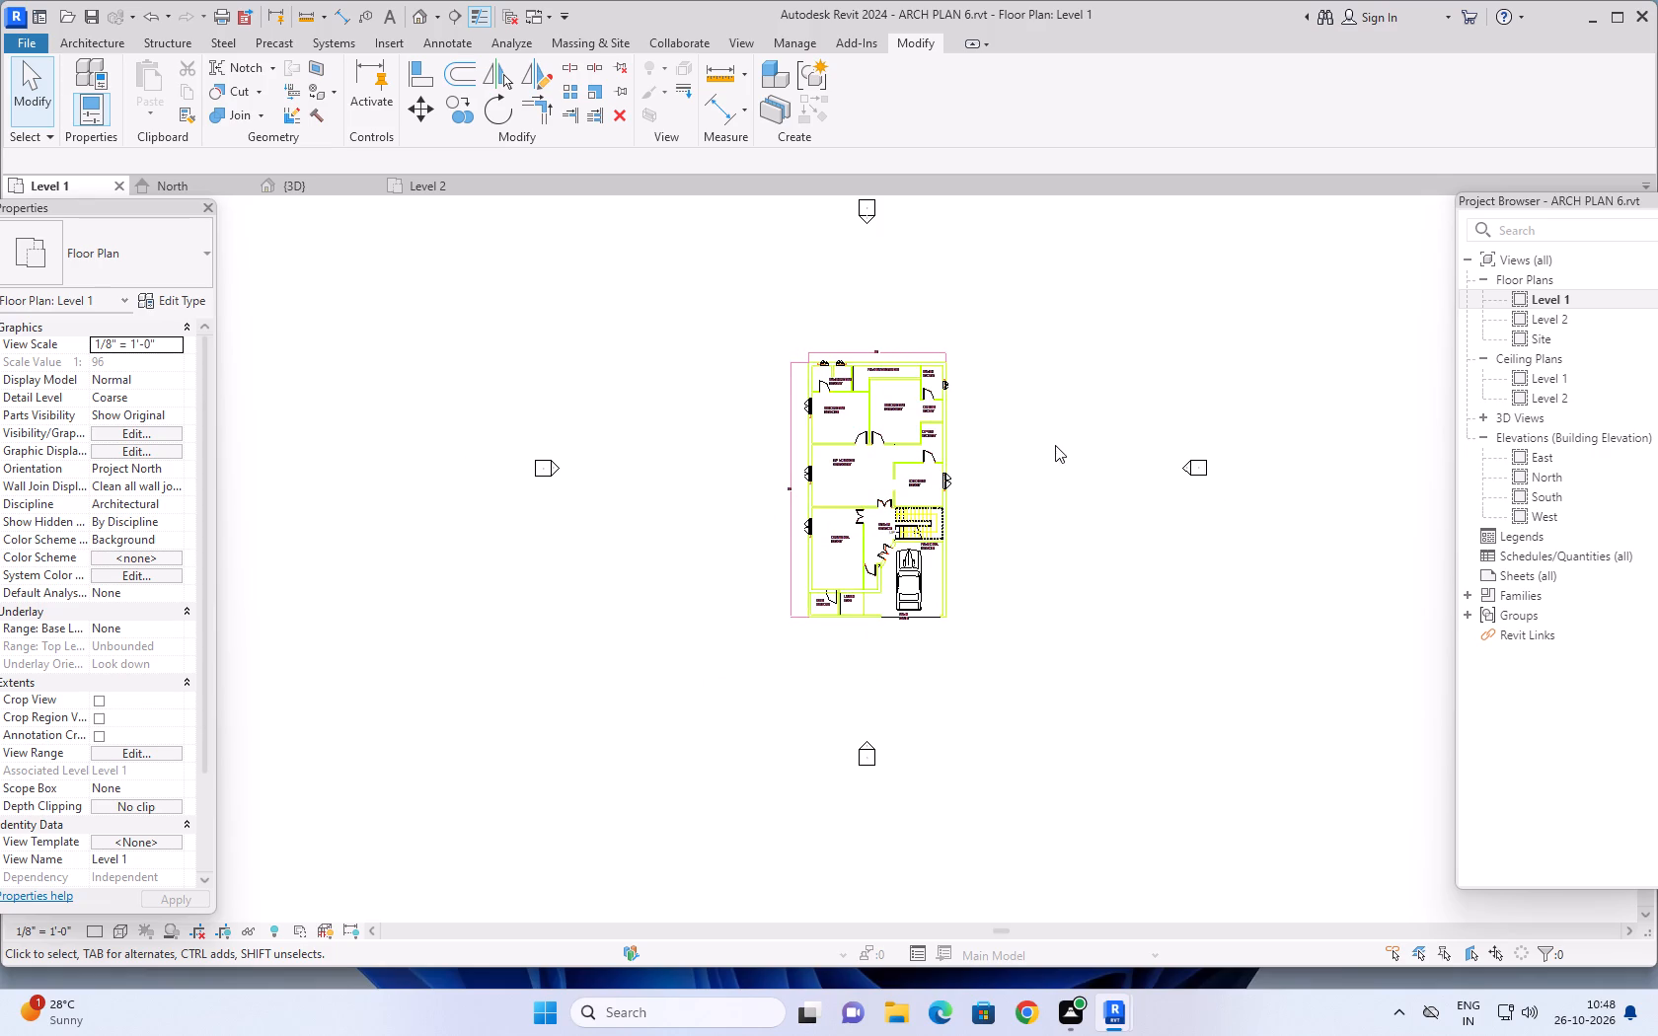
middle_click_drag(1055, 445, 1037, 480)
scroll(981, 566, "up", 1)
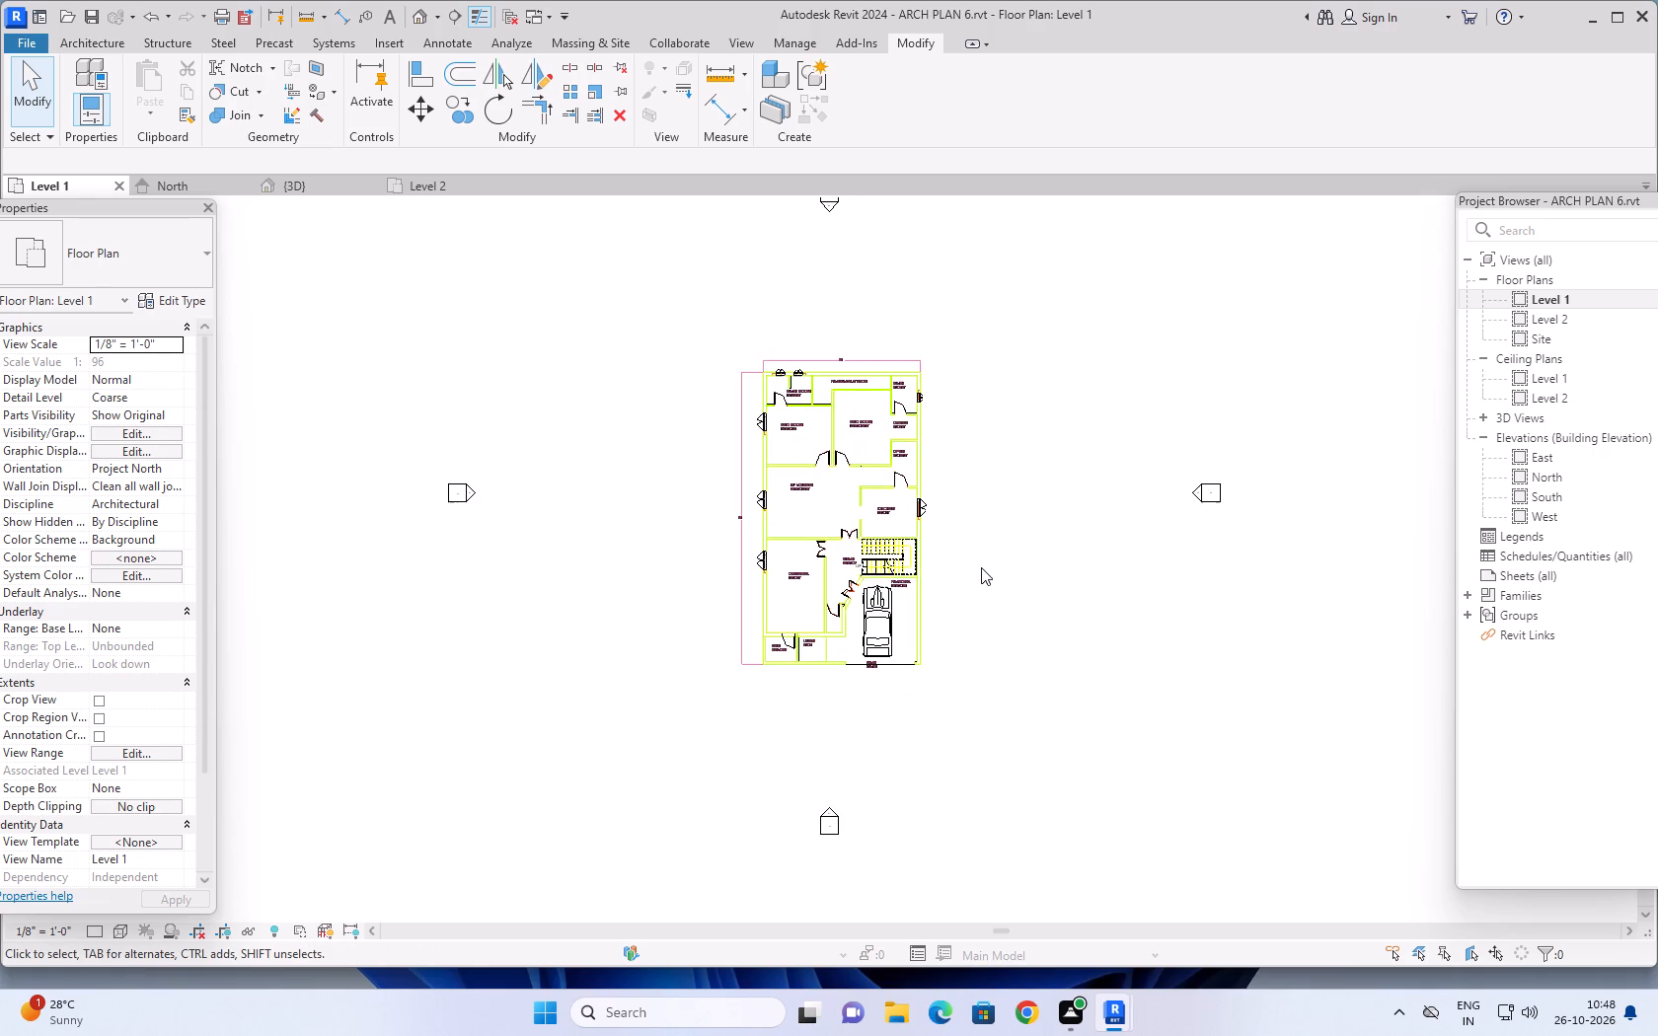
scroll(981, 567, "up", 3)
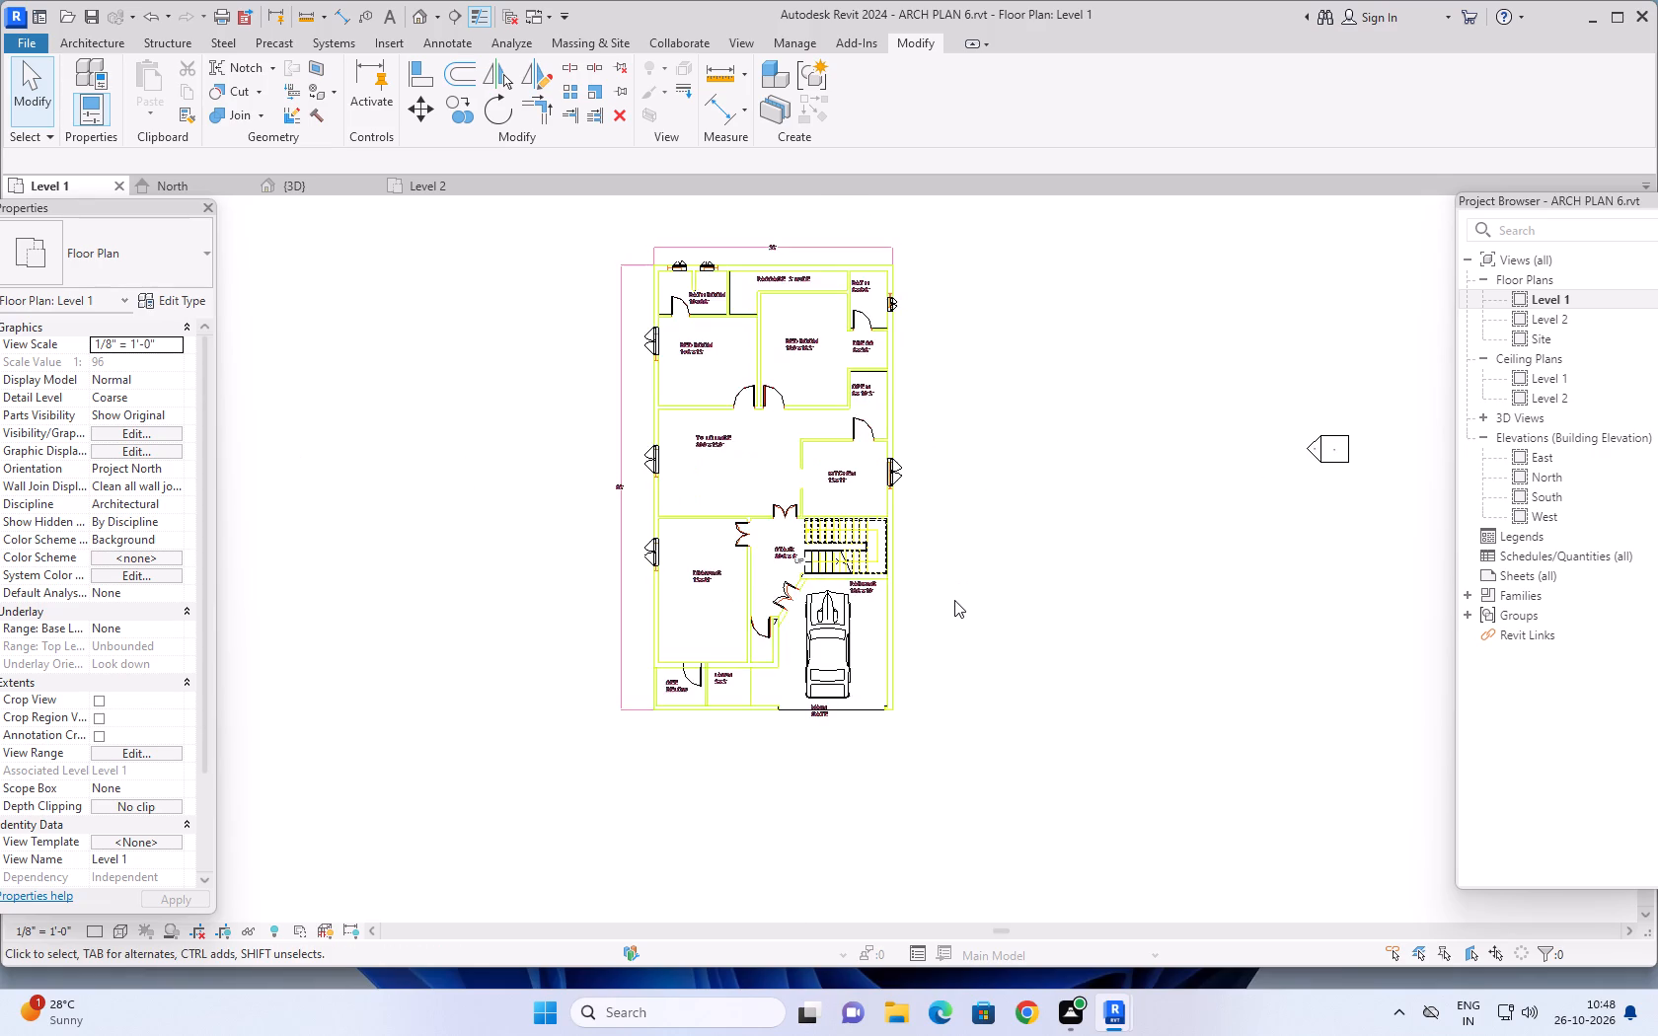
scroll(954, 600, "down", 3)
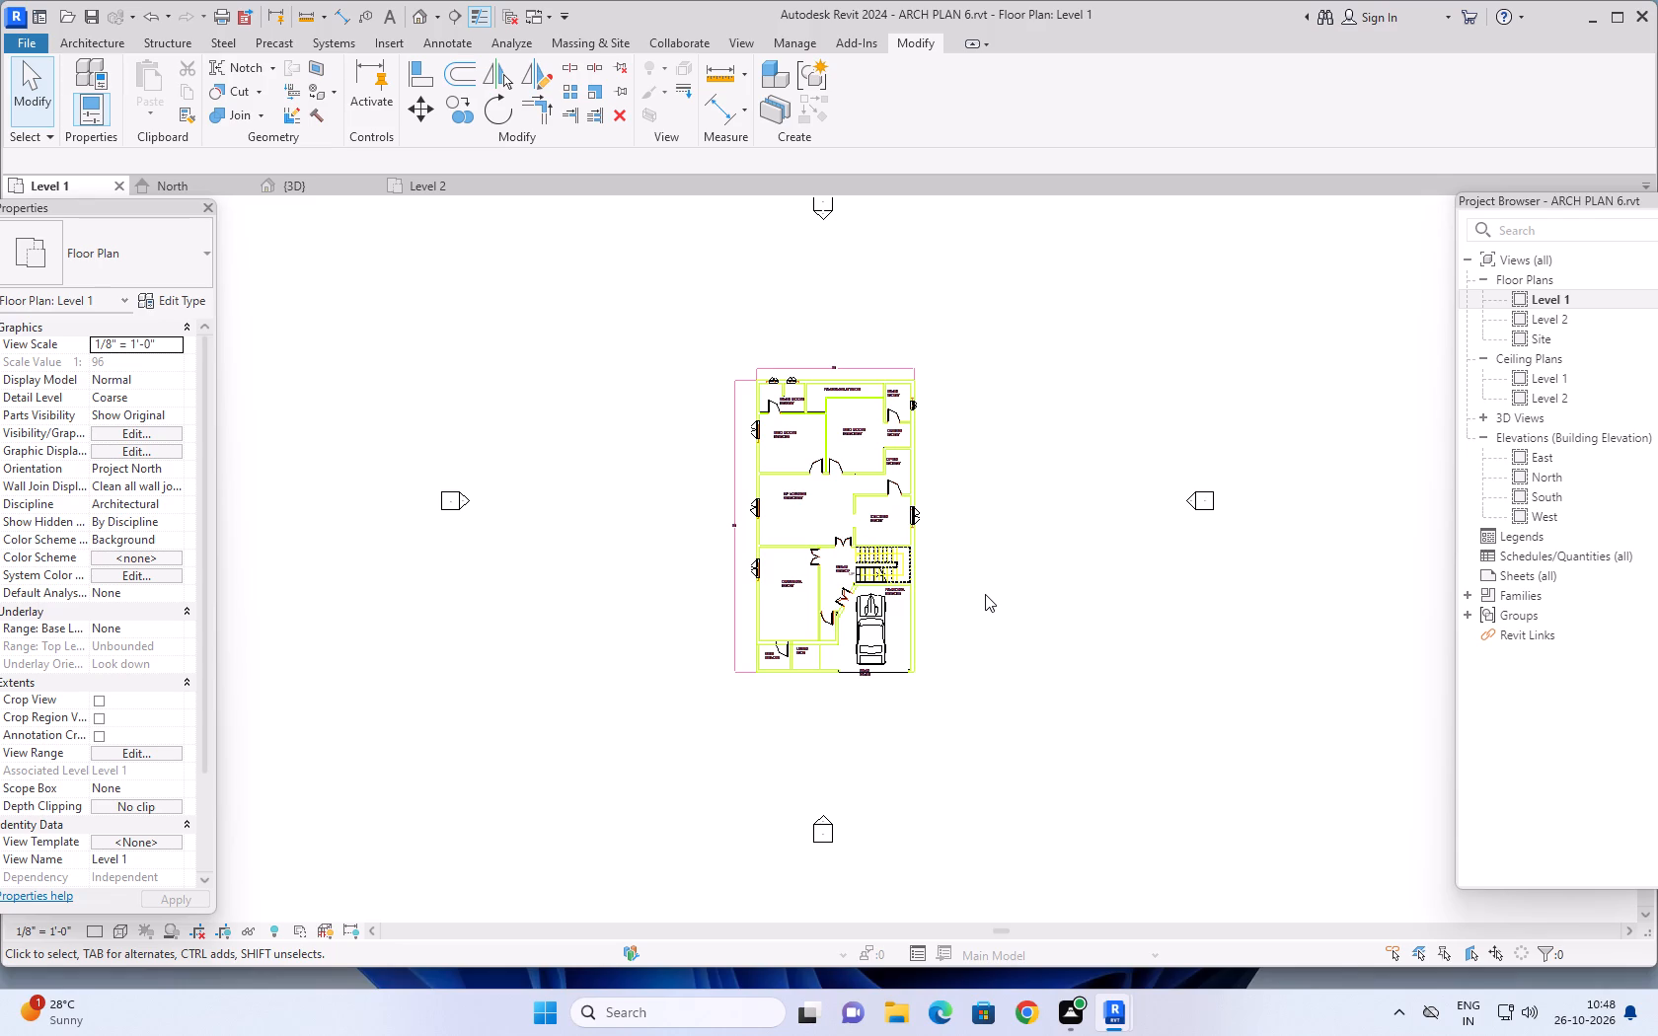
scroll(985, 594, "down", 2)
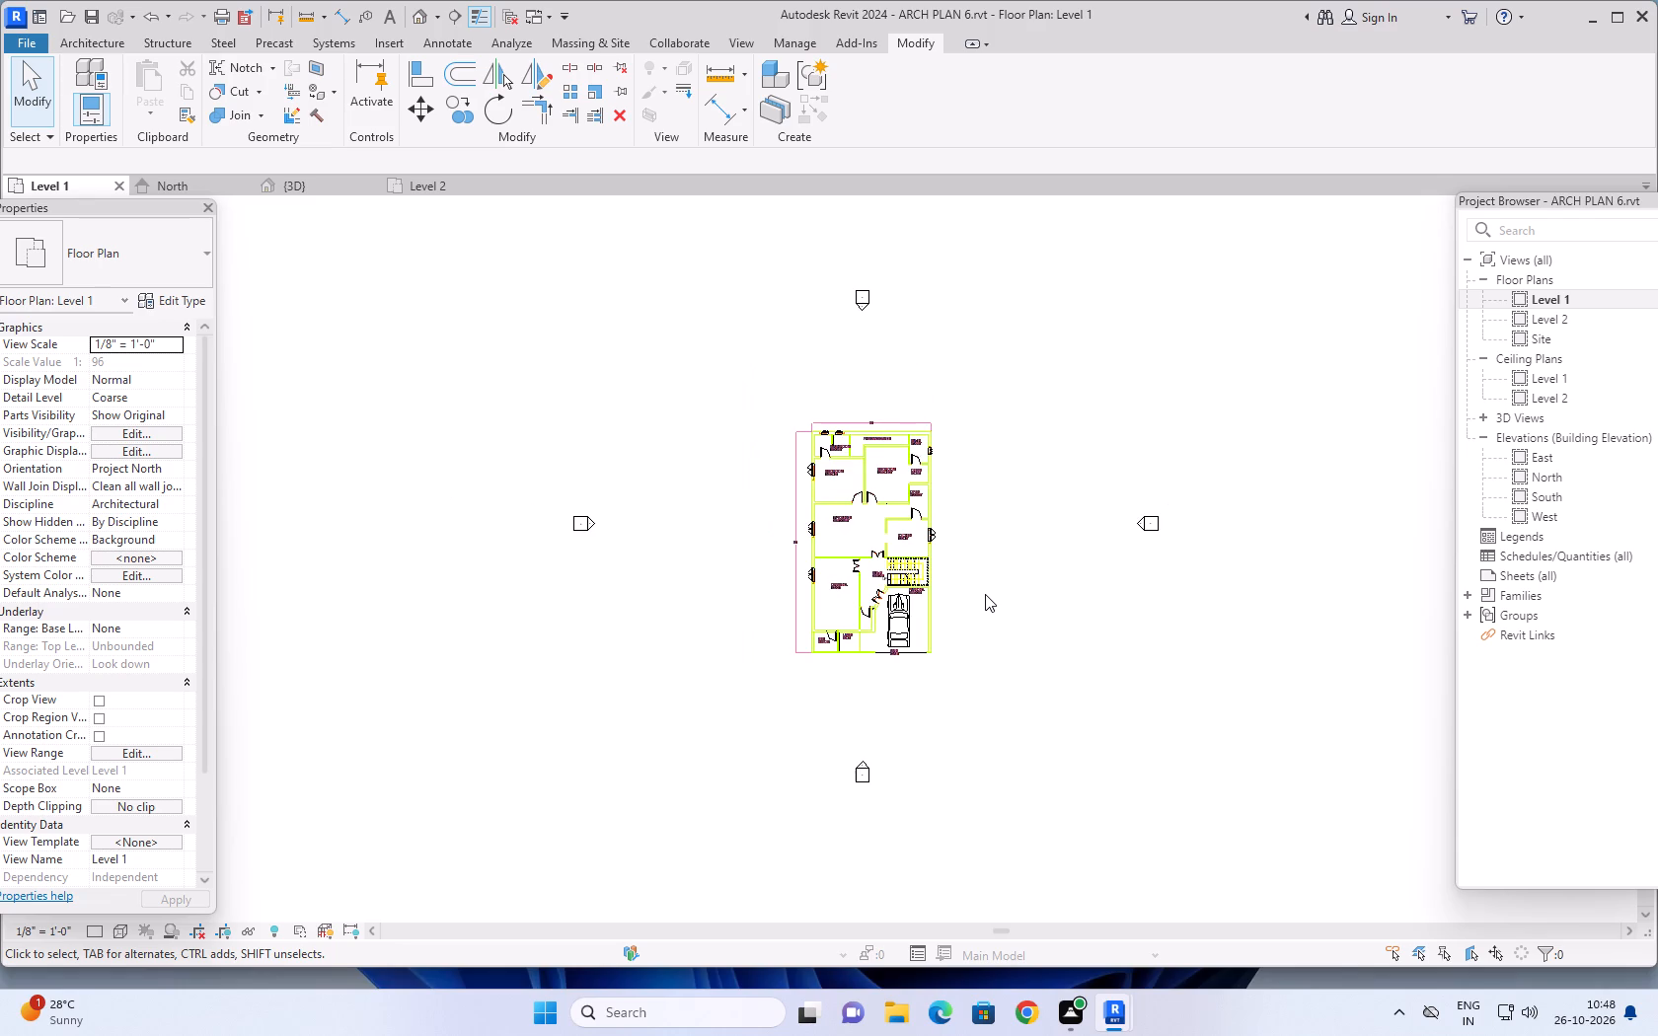
Inspect the house model in the 3D view from several sides, checking the front walls, rooms and openings.
left_click(310, 188)
scroll(940, 527, "down", 4)
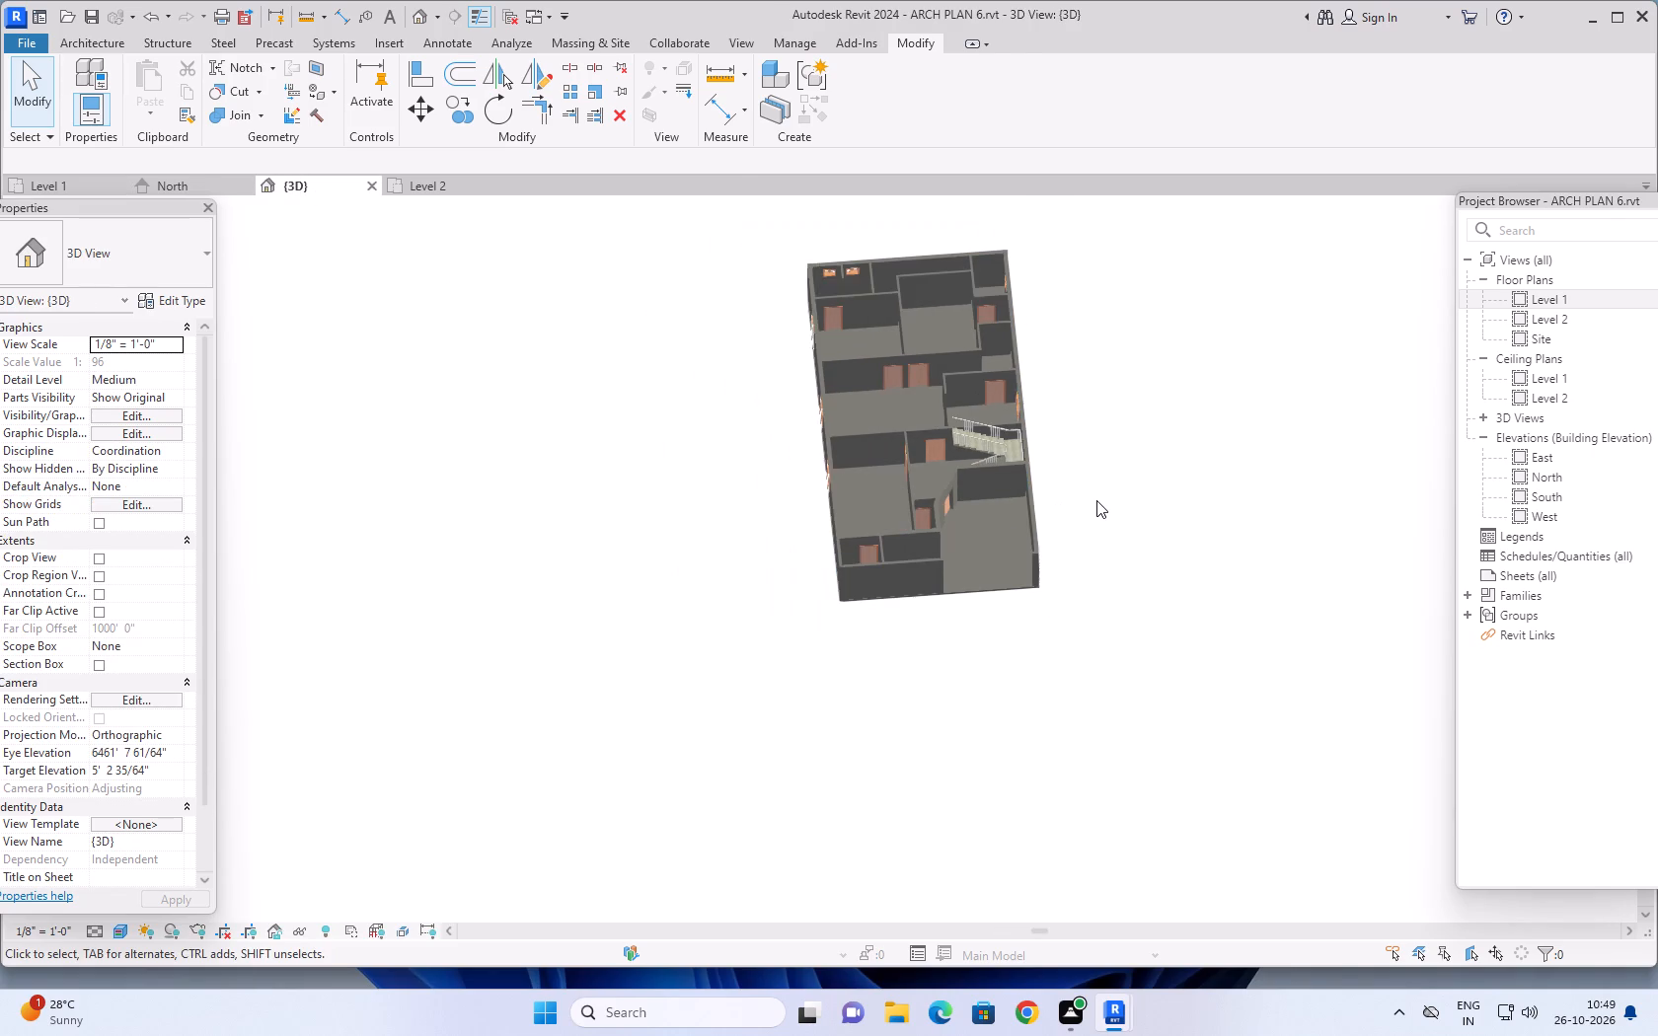
middle_click_drag(1106, 472, 1082, 520)
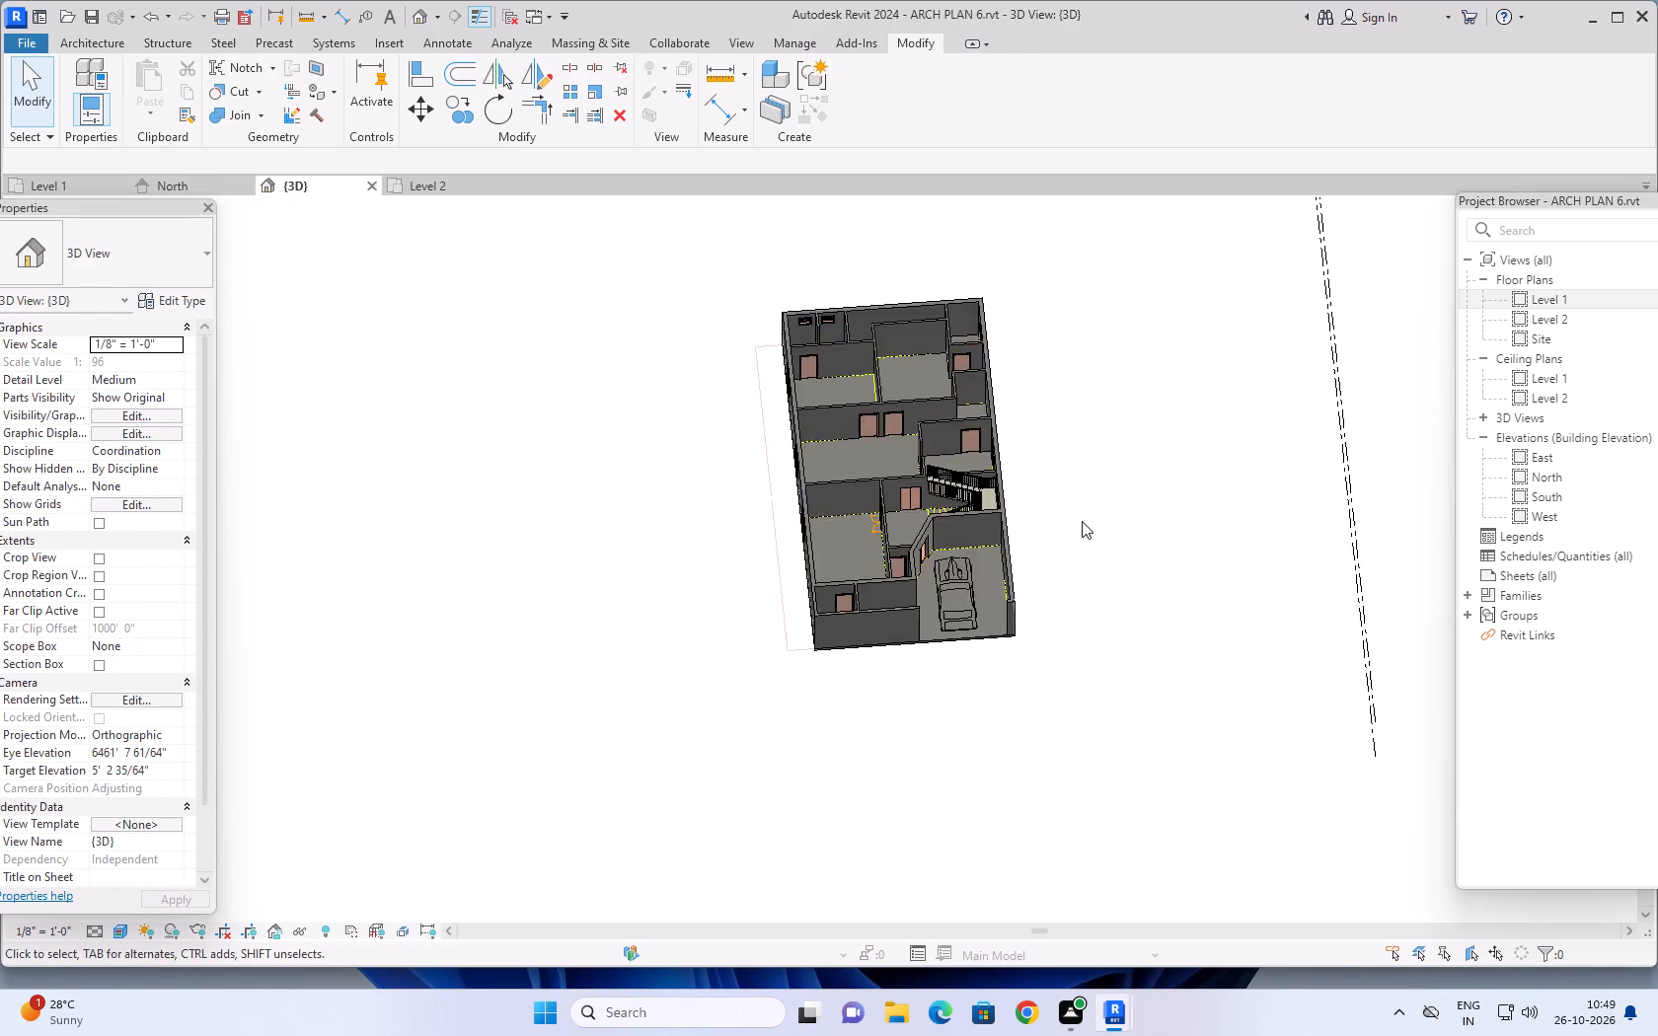
middle_click_drag(1080, 521, 760, 413, "shift")
middle_click(762, 411, "shift")
middle_click_drag(800, 395, 810, 394, "shift")
middle_click_drag(872, 394, 1019, 394, "shift")
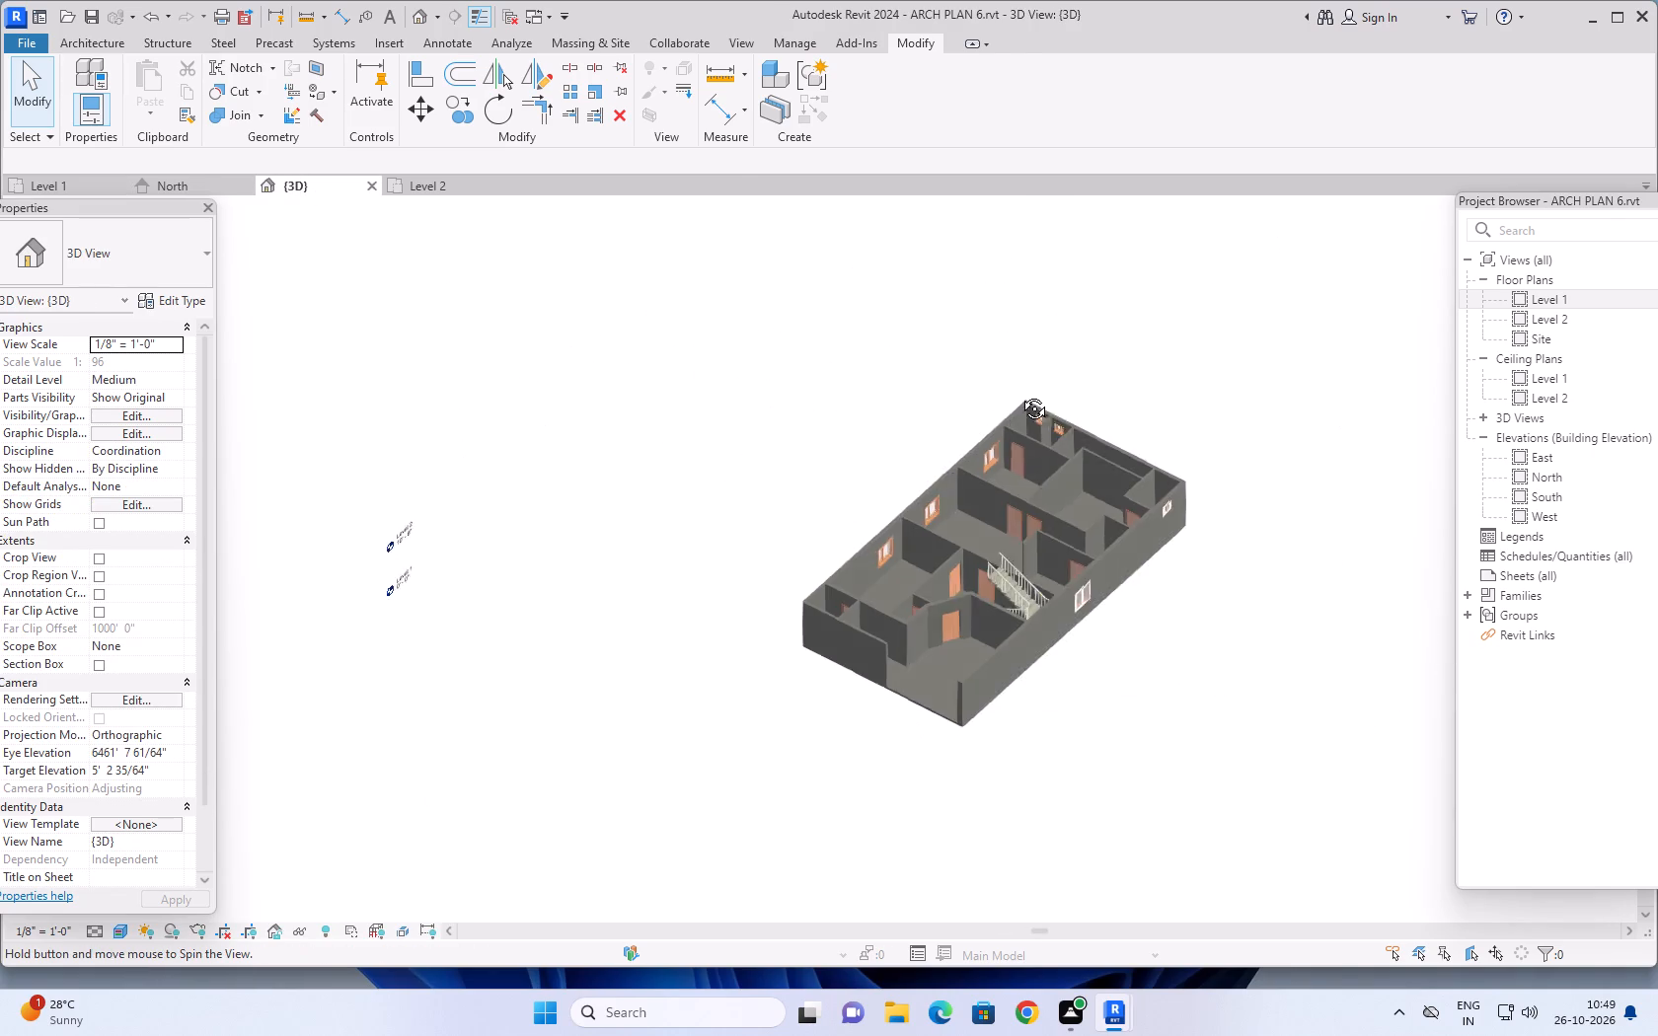
middle_click_drag(1019, 394, 1026, 395, "shift")
middle_click_drag(1173, 561, 1232, 452, "shift")
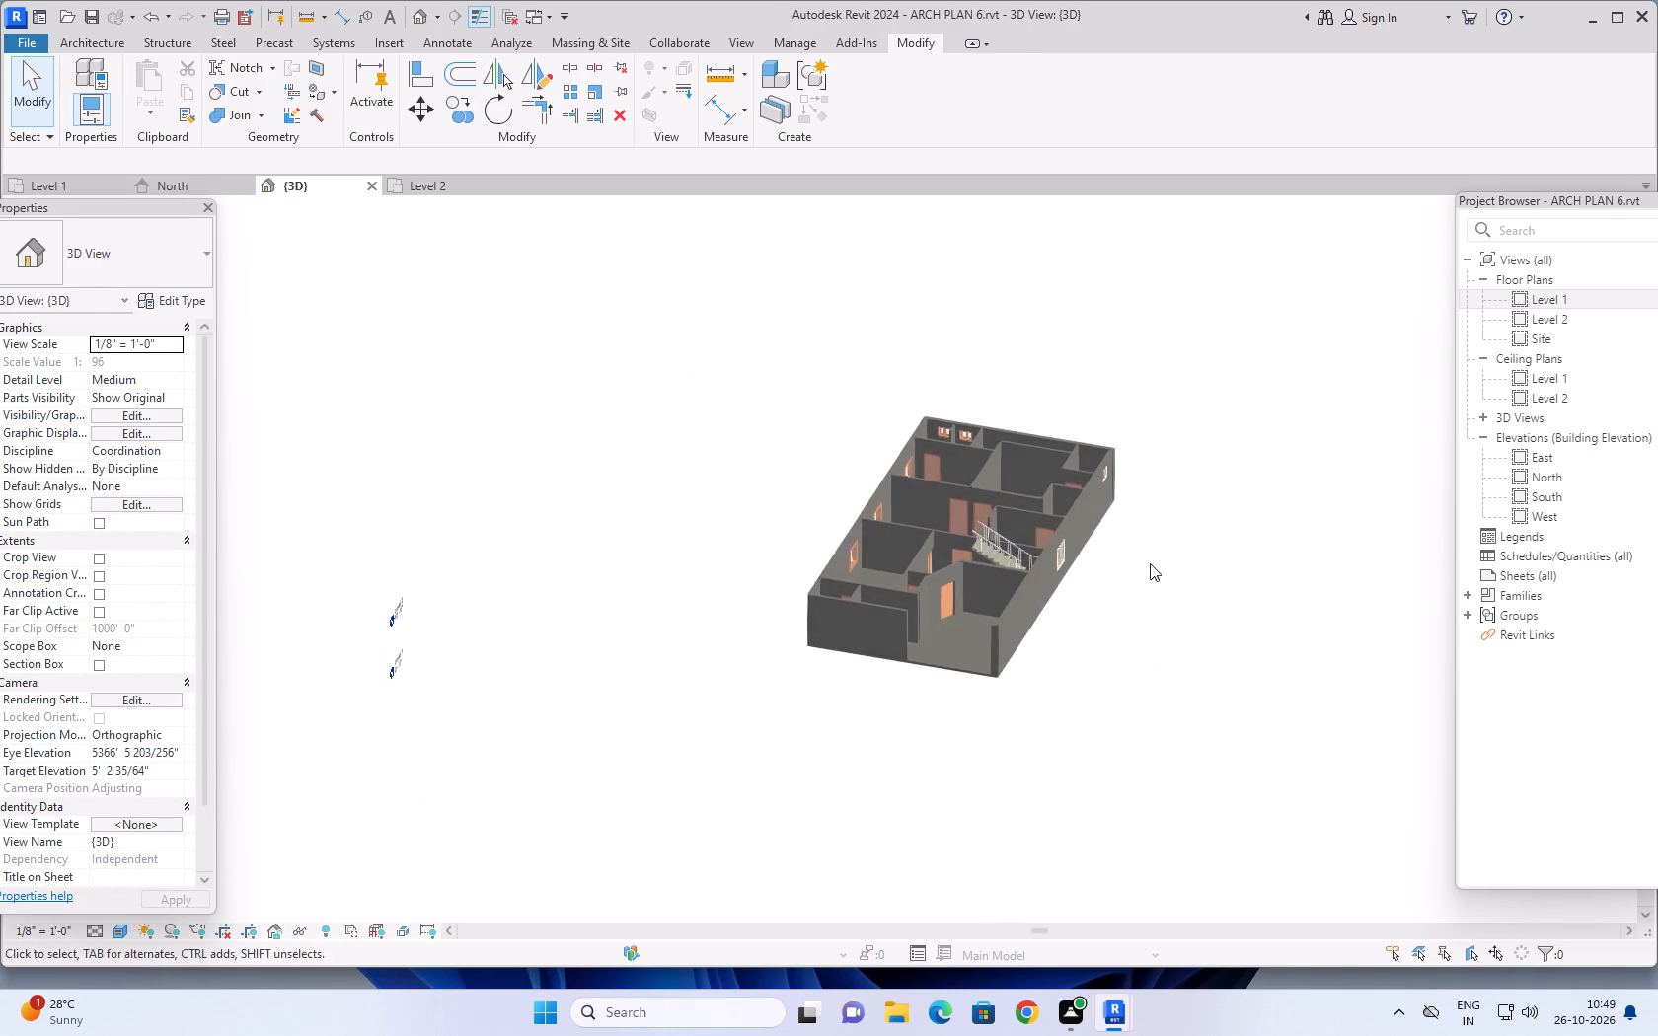
middle_click_drag(1083, 658, 1224, 577, "shift")
middle_click_drag(956, 682, 1093, 779, "shift")
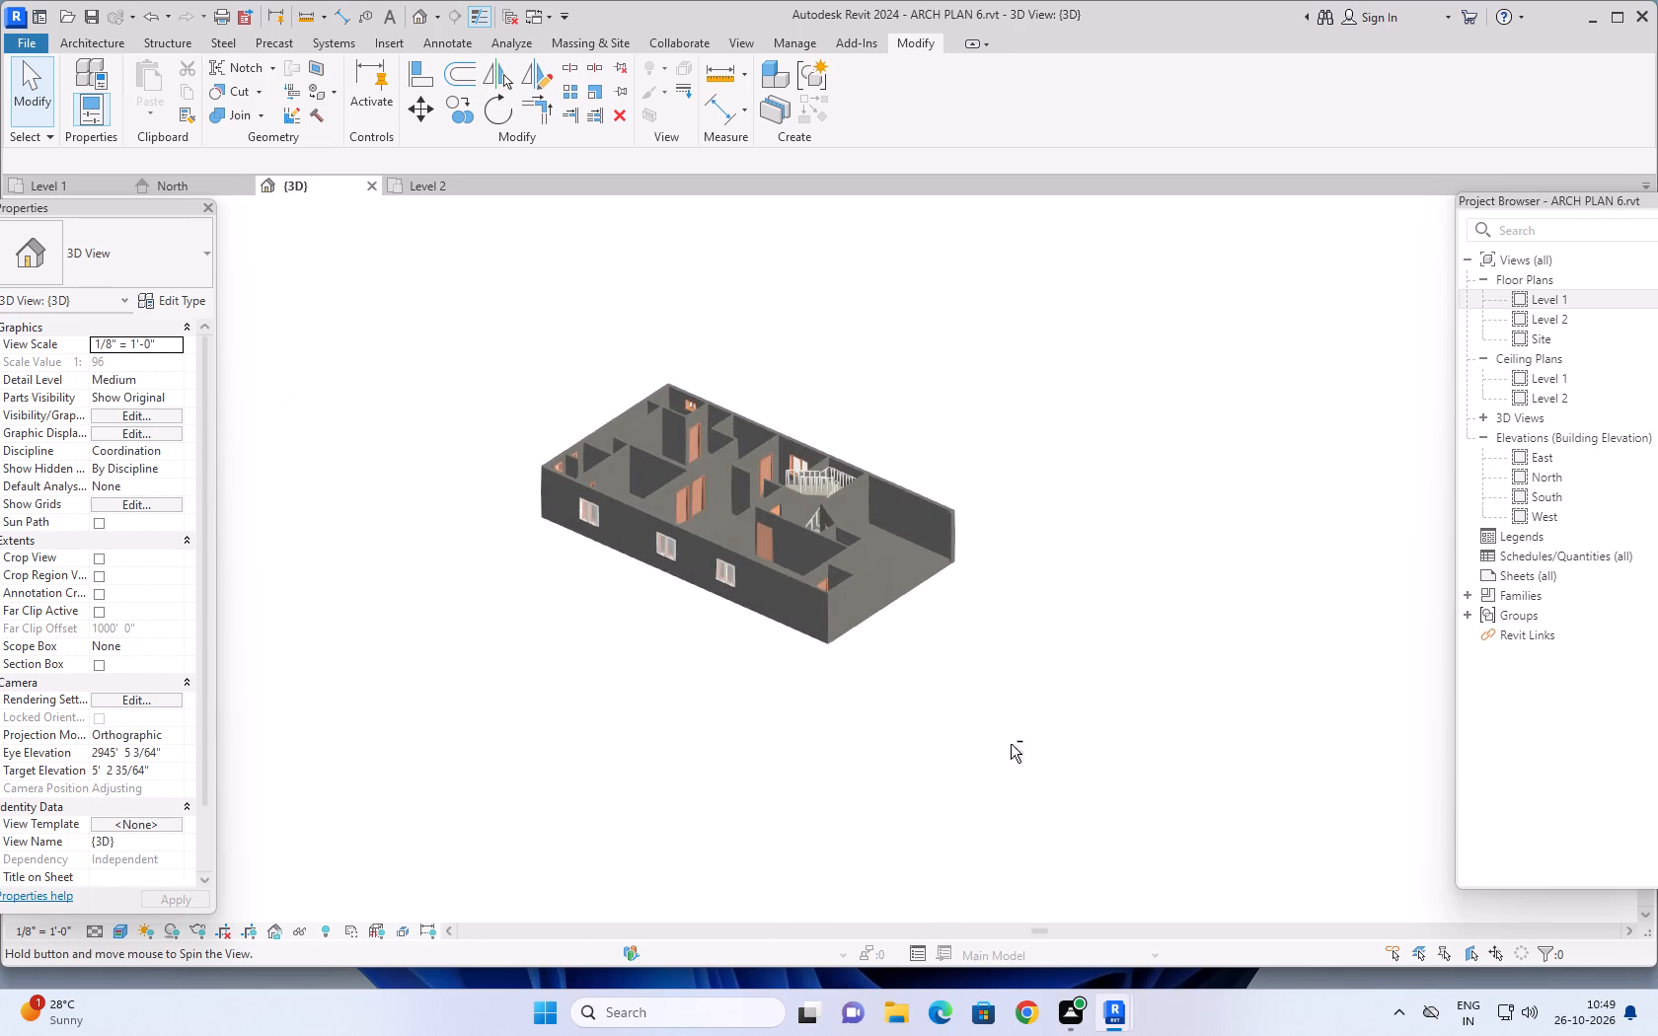
middle_click_drag(987, 570, 940, 750, "shift")
middle_click_drag(1025, 445, 998, 587, "shift")
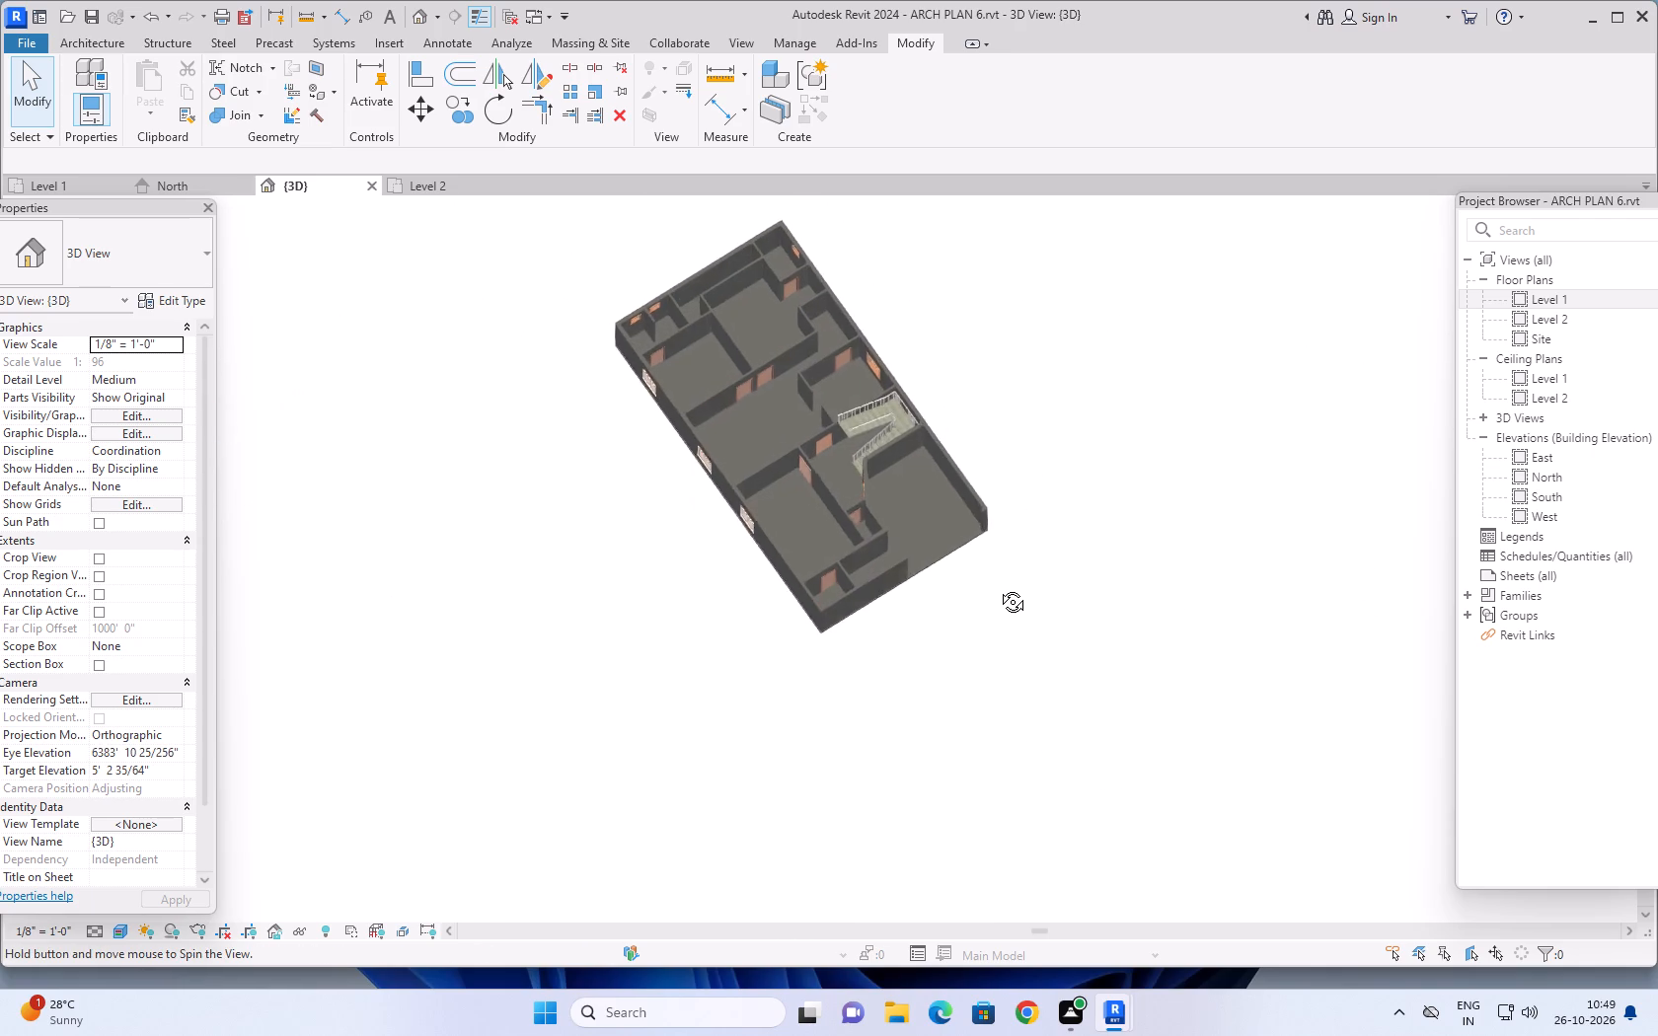
middle_click_drag(998, 587, 853, 583, "shift")
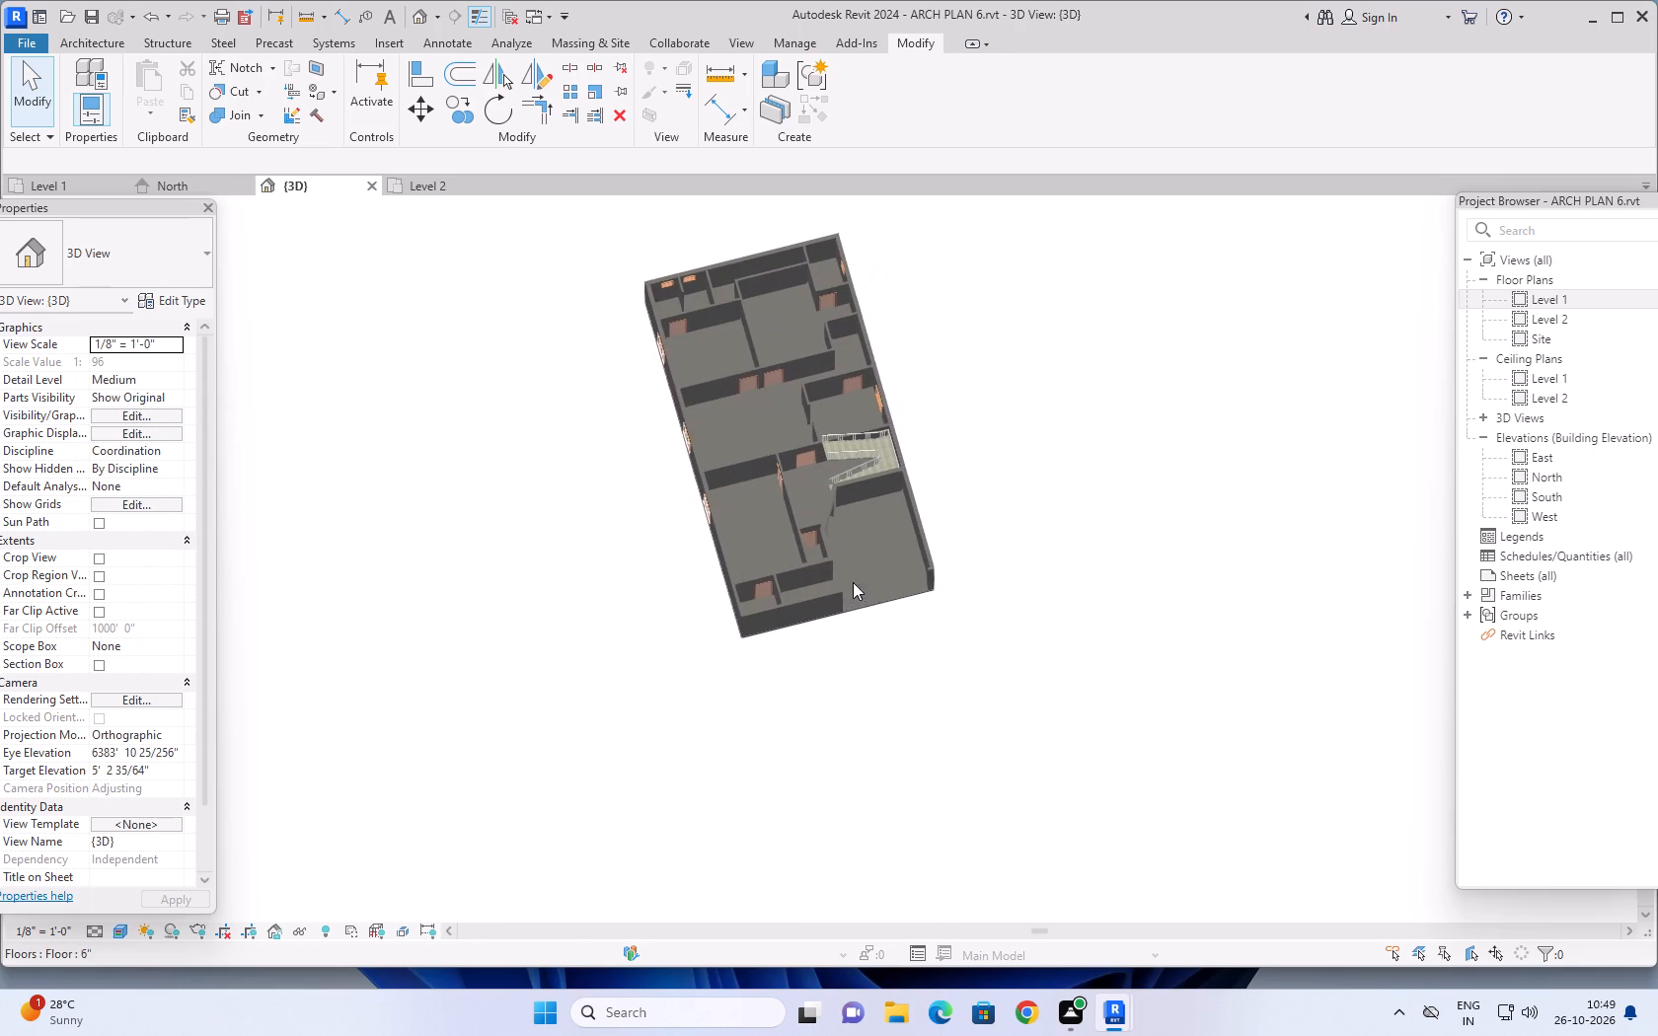
middle_click_drag(997, 456, 921, 331)
scroll(940, 502, "up", 4)
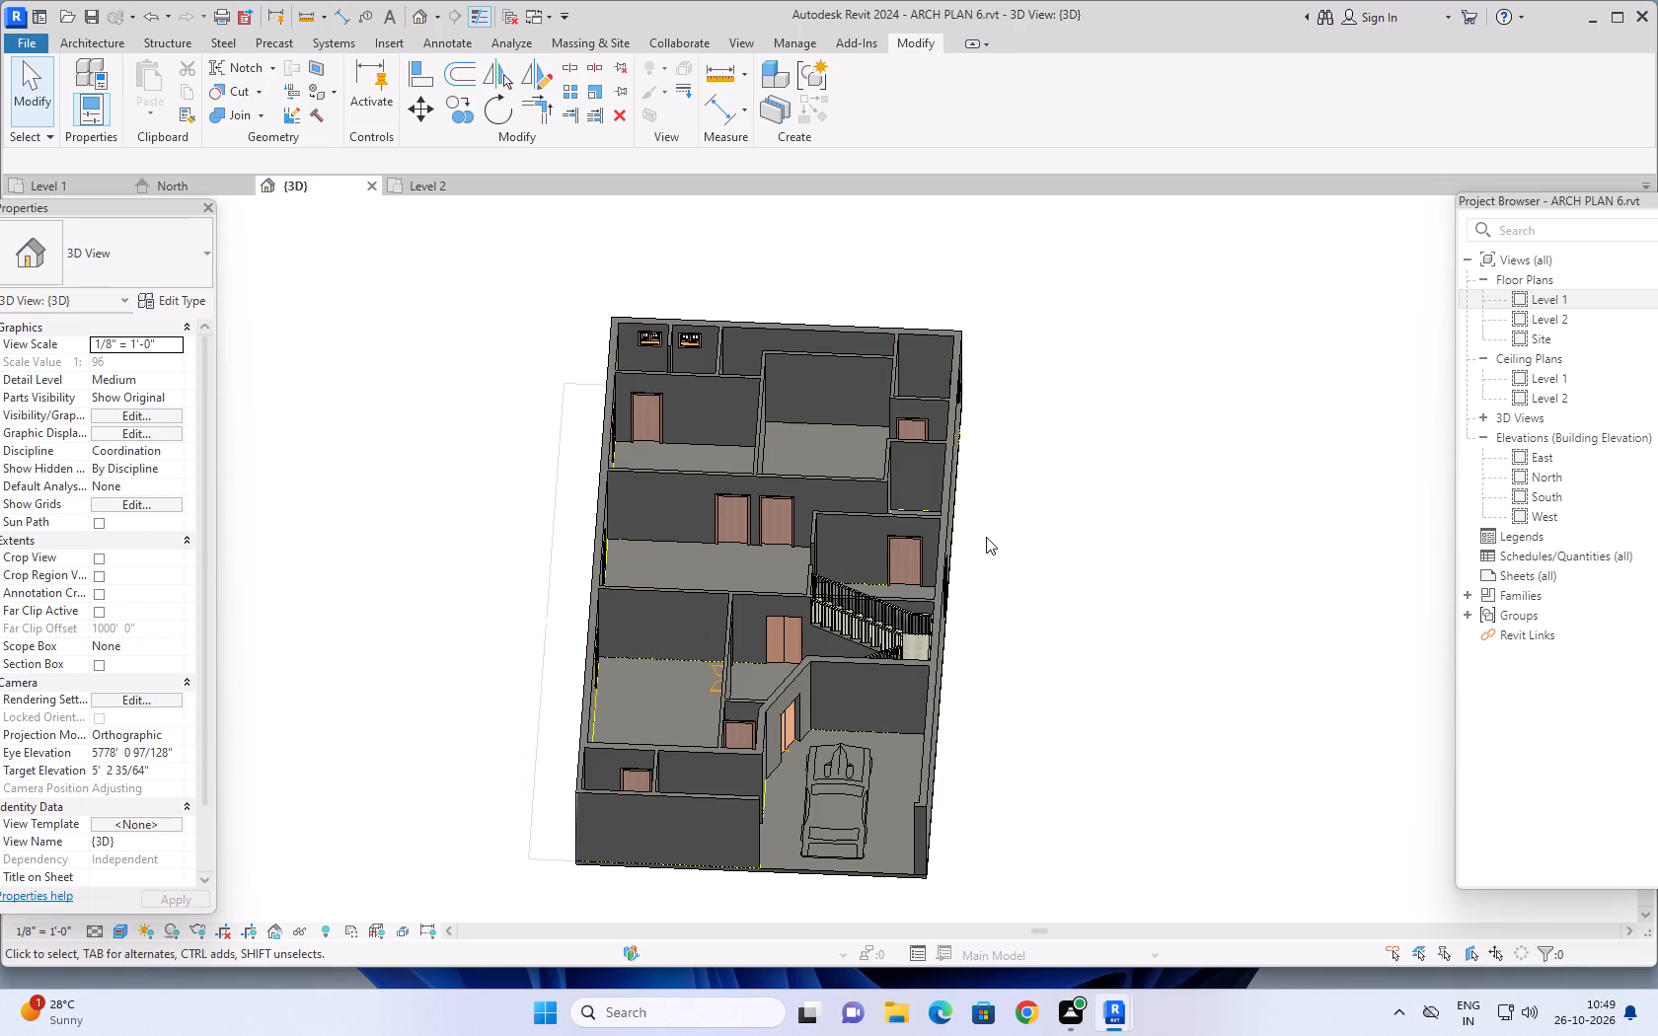
On the Level 1 plan, place a 4'X4' Window-Casement-Double in the front boundary wall below SEE BELOW.
left_click(42, 182)
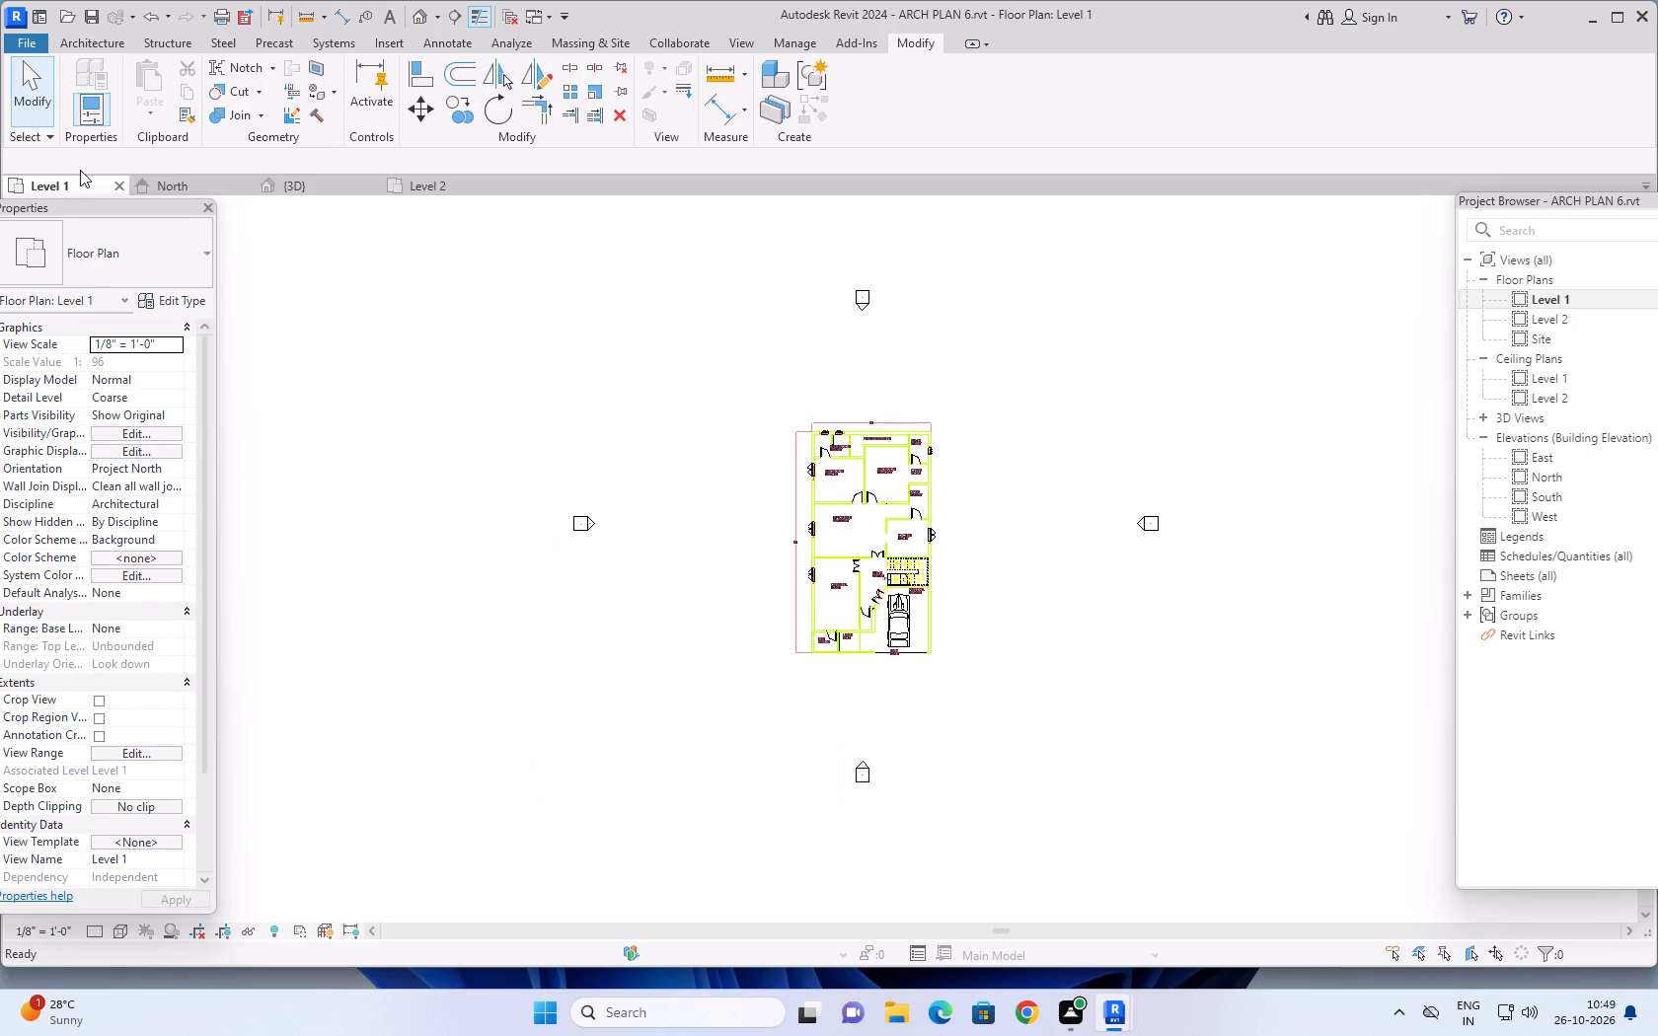
left_click(99, 42)
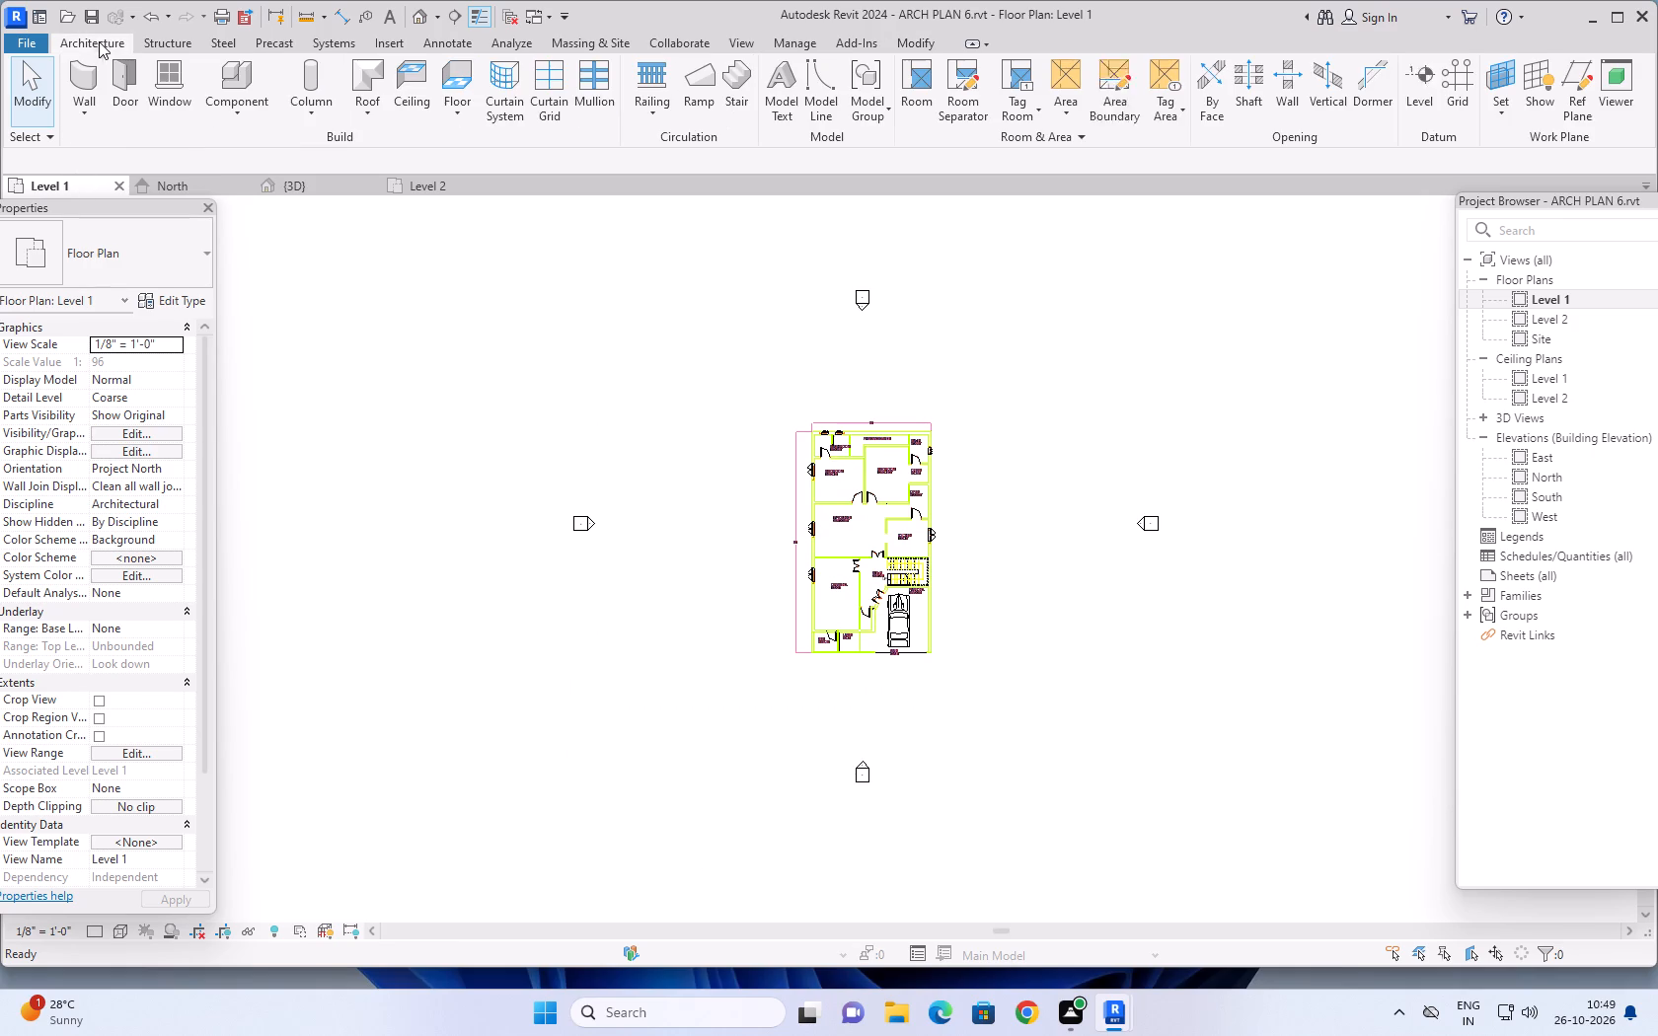
left_click(174, 72)
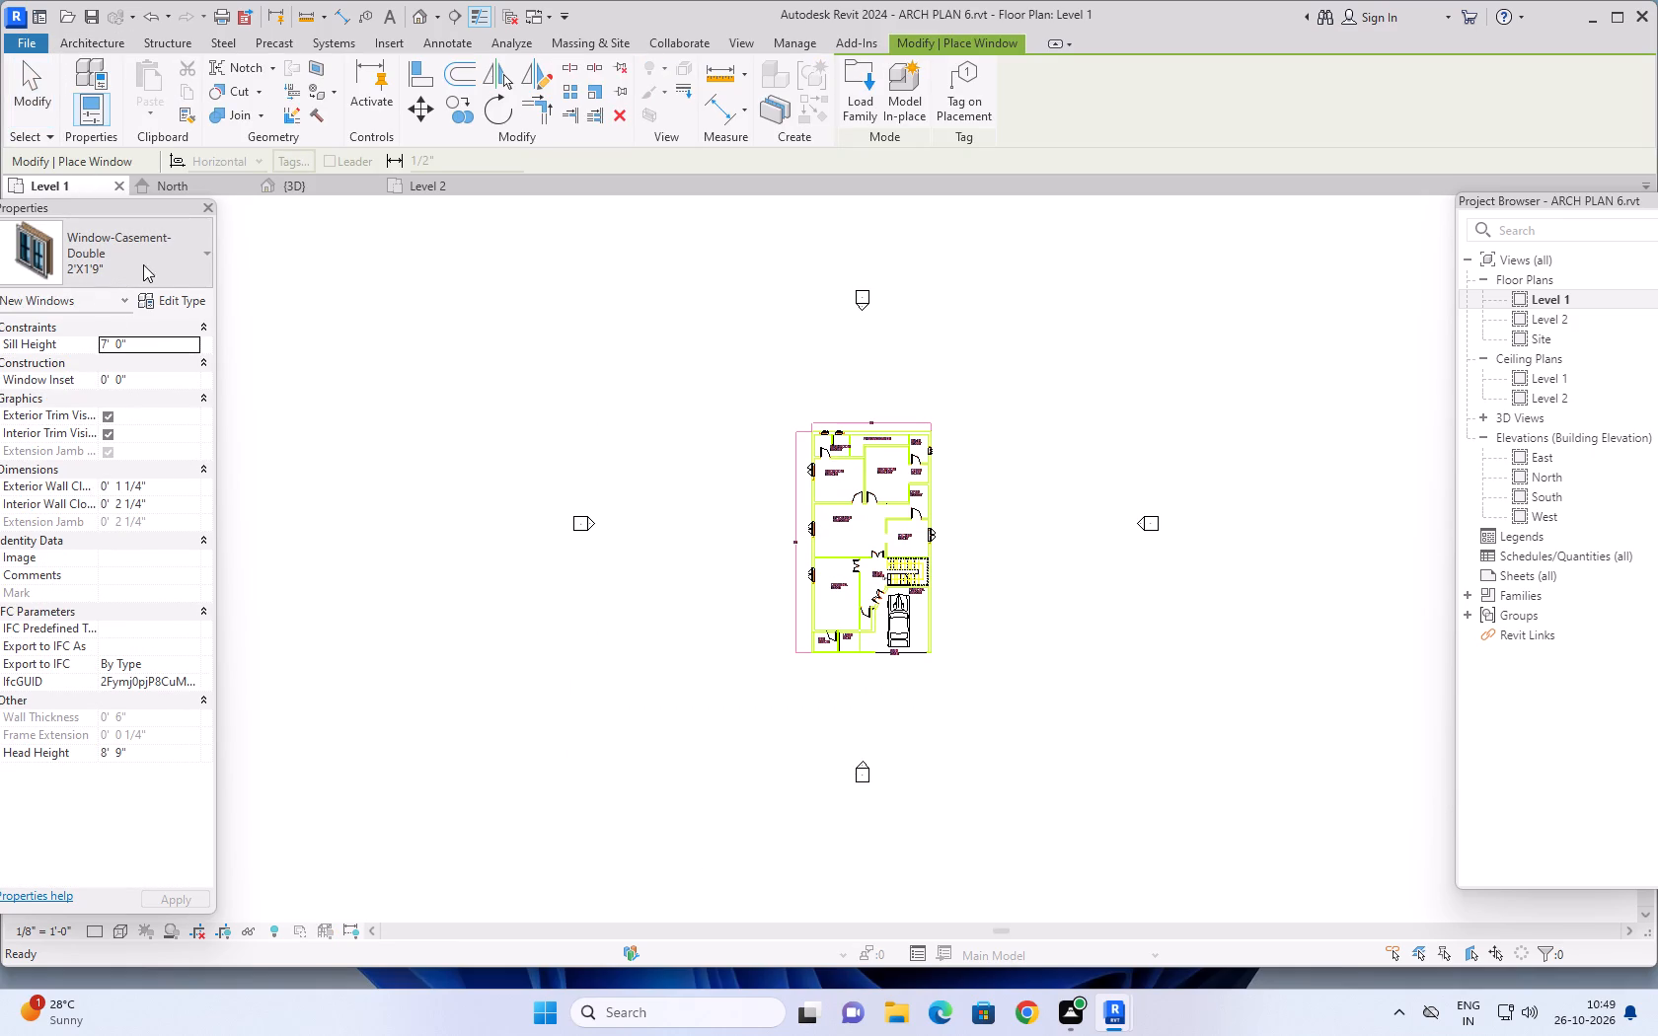
left_click(162, 259)
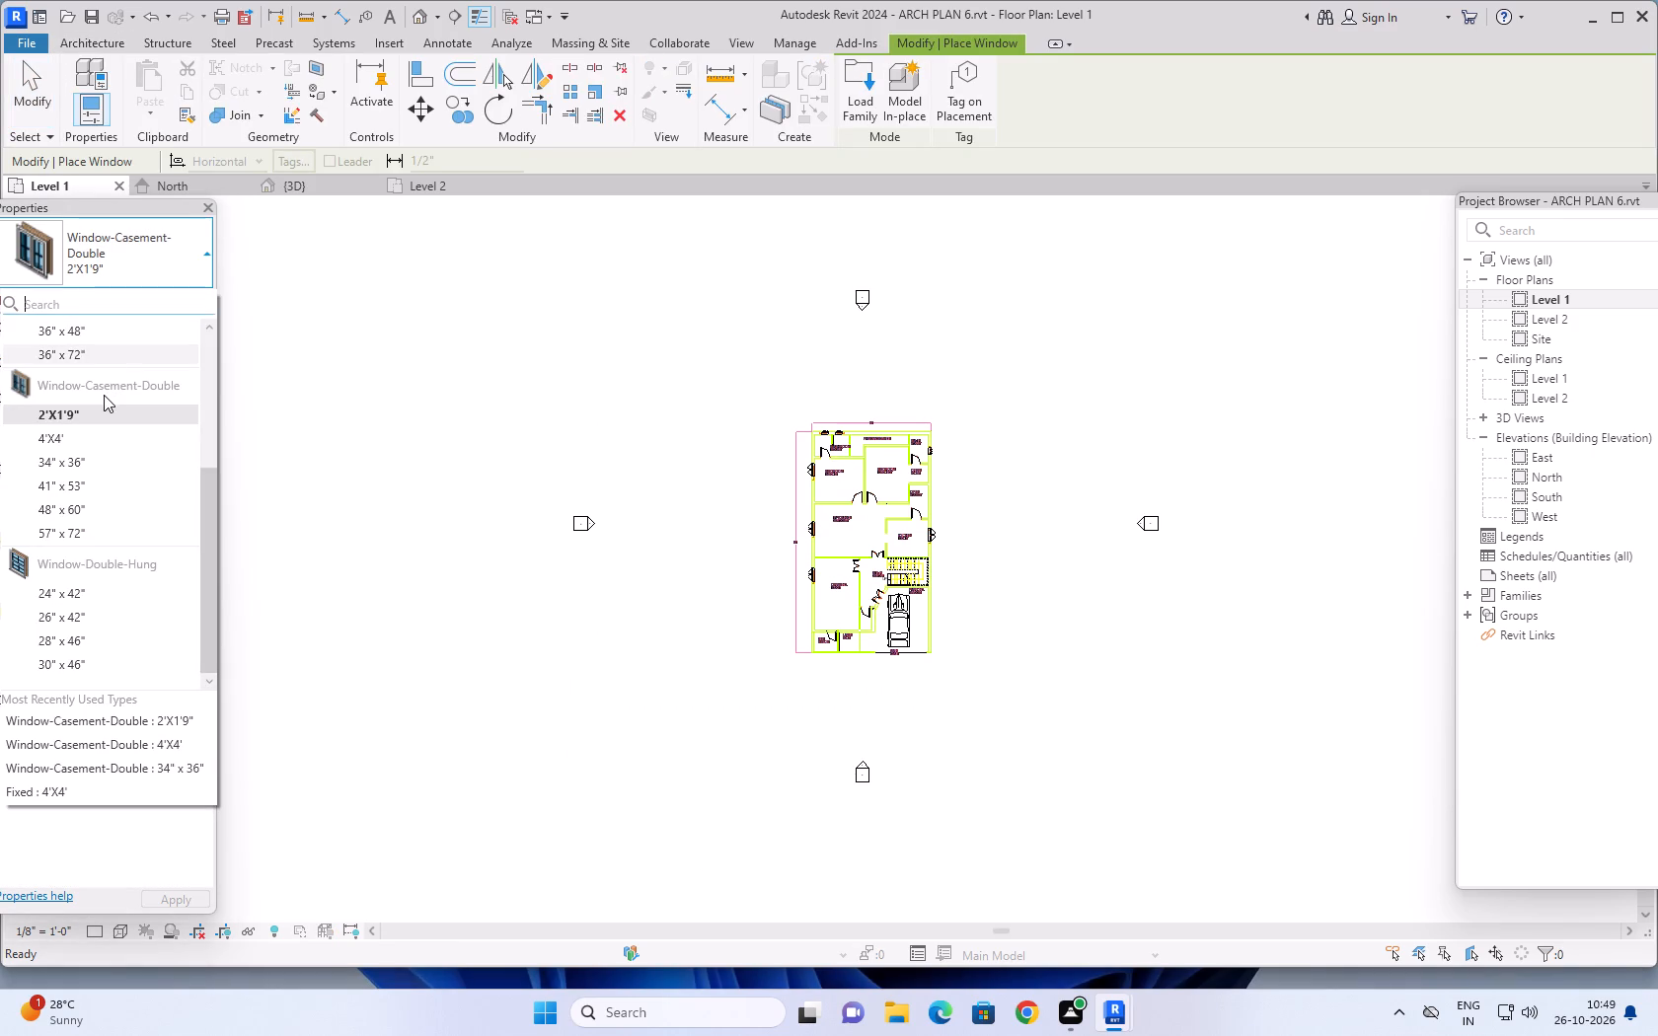
left_click(102, 441)
scroll(845, 655, "up", 5)
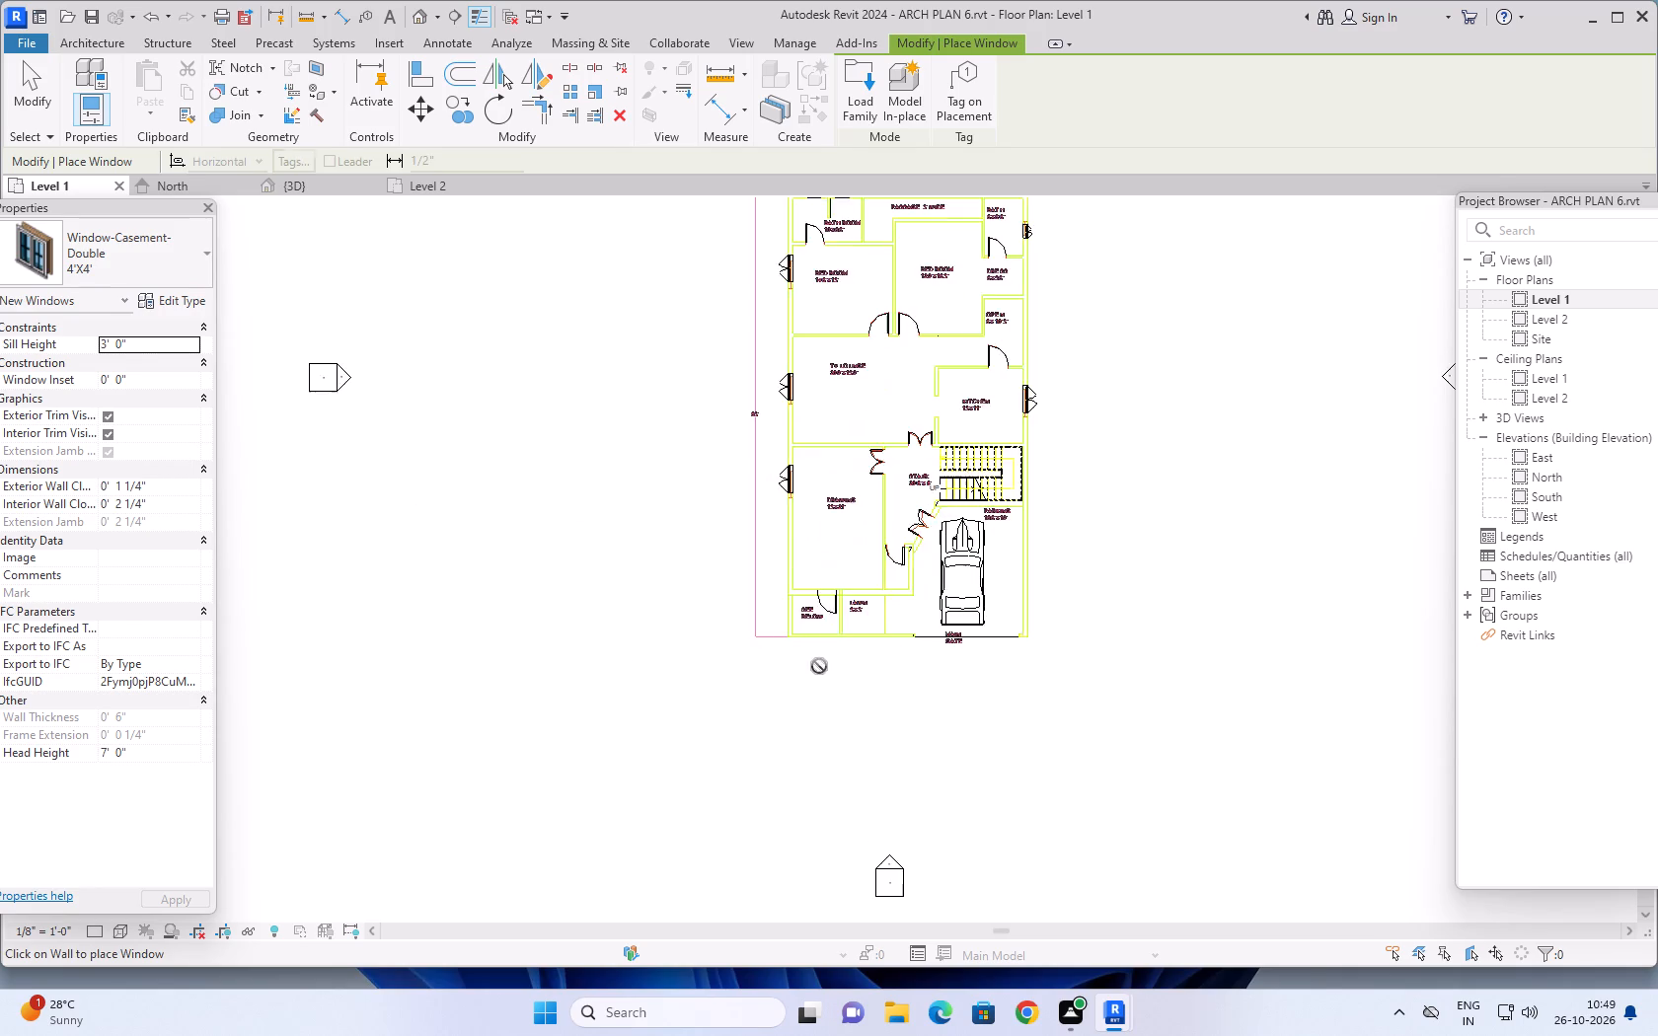
scroll(819, 666, "up", 17)
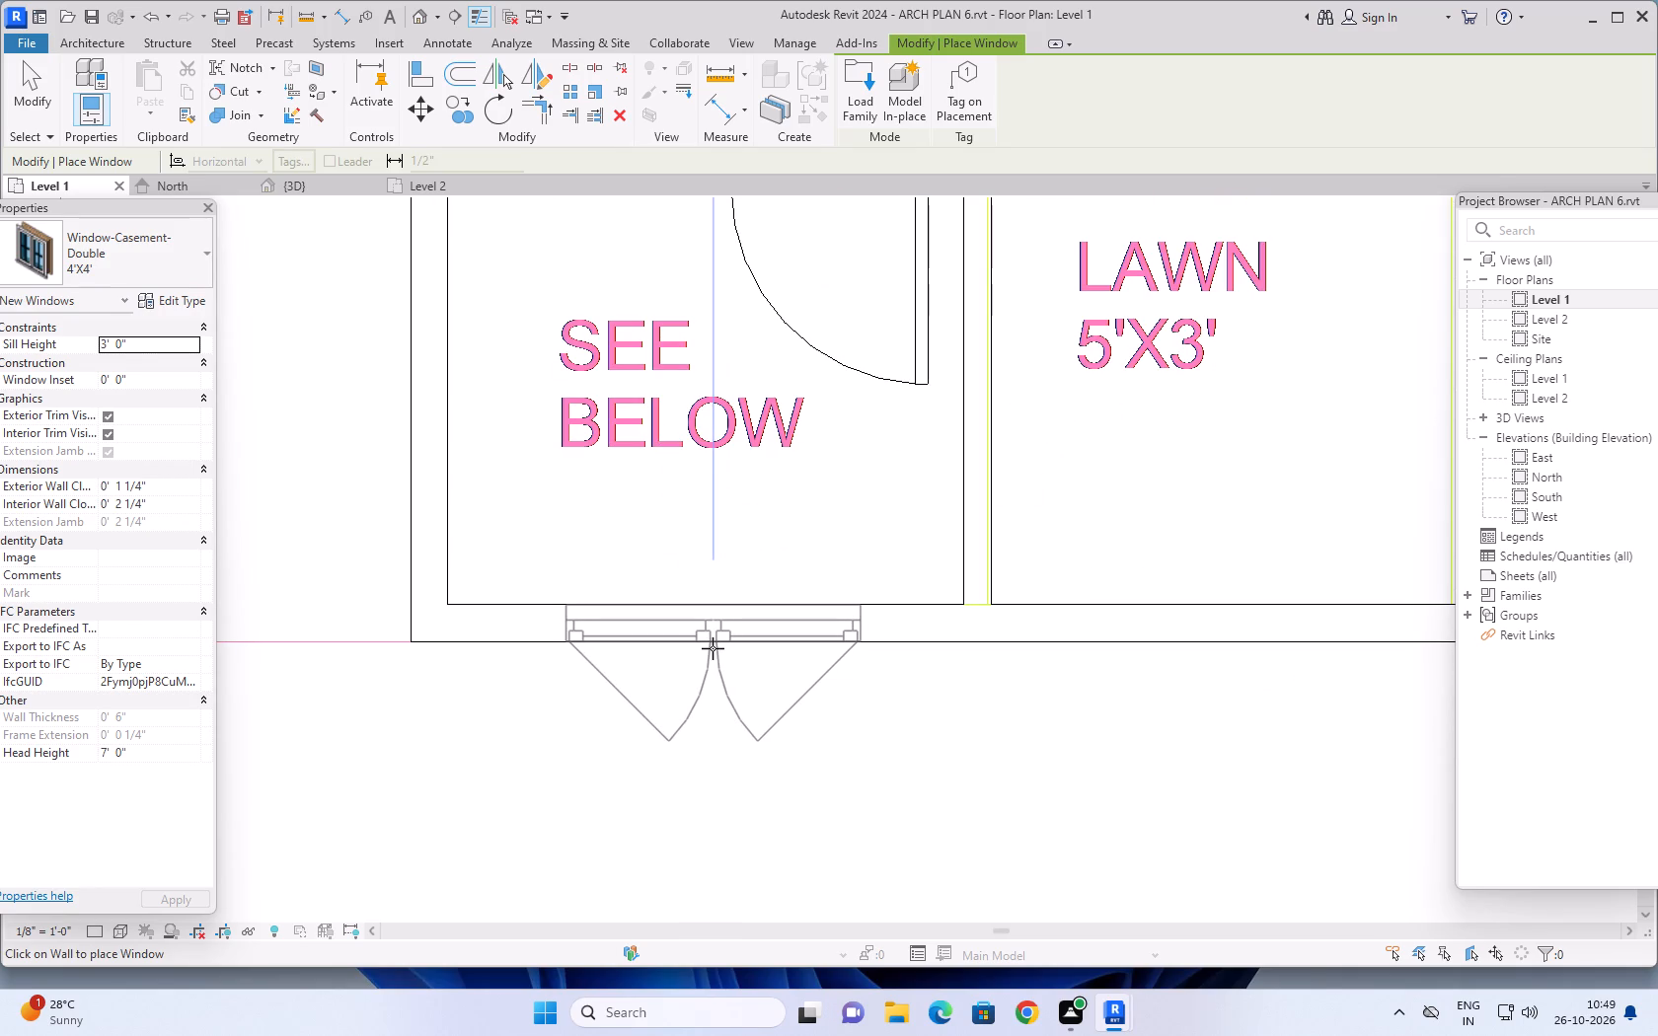
left_click(724, 645)
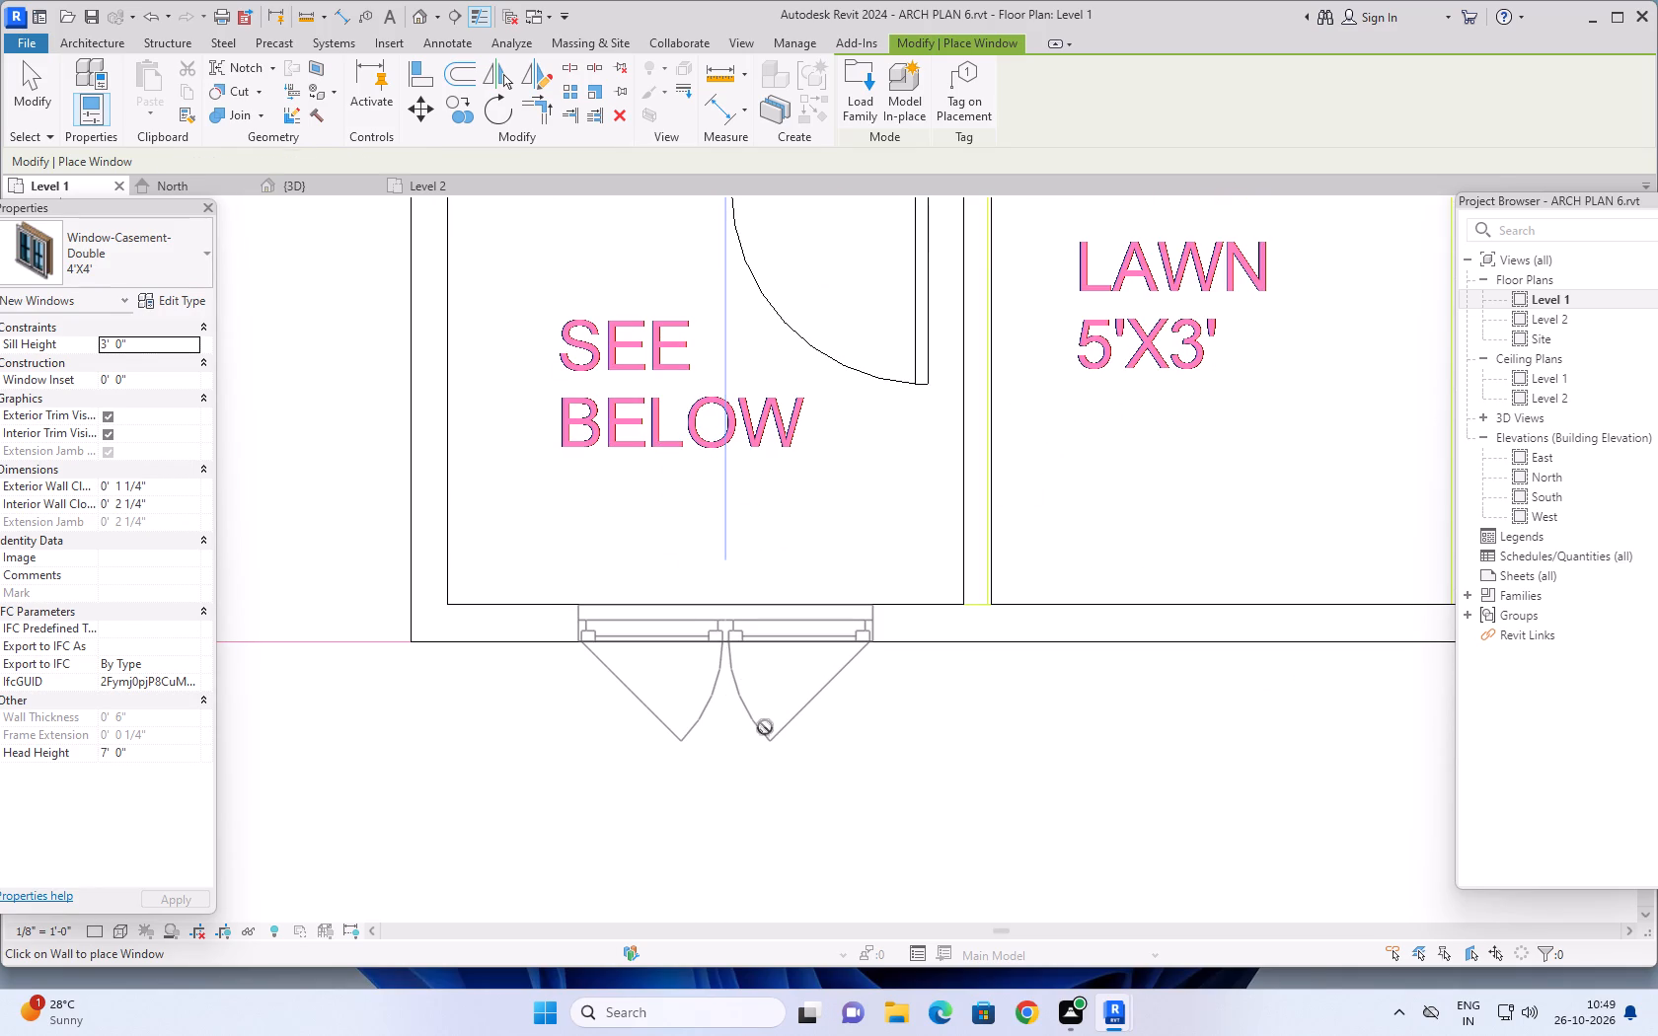
scroll(774, 739, "down", 20)
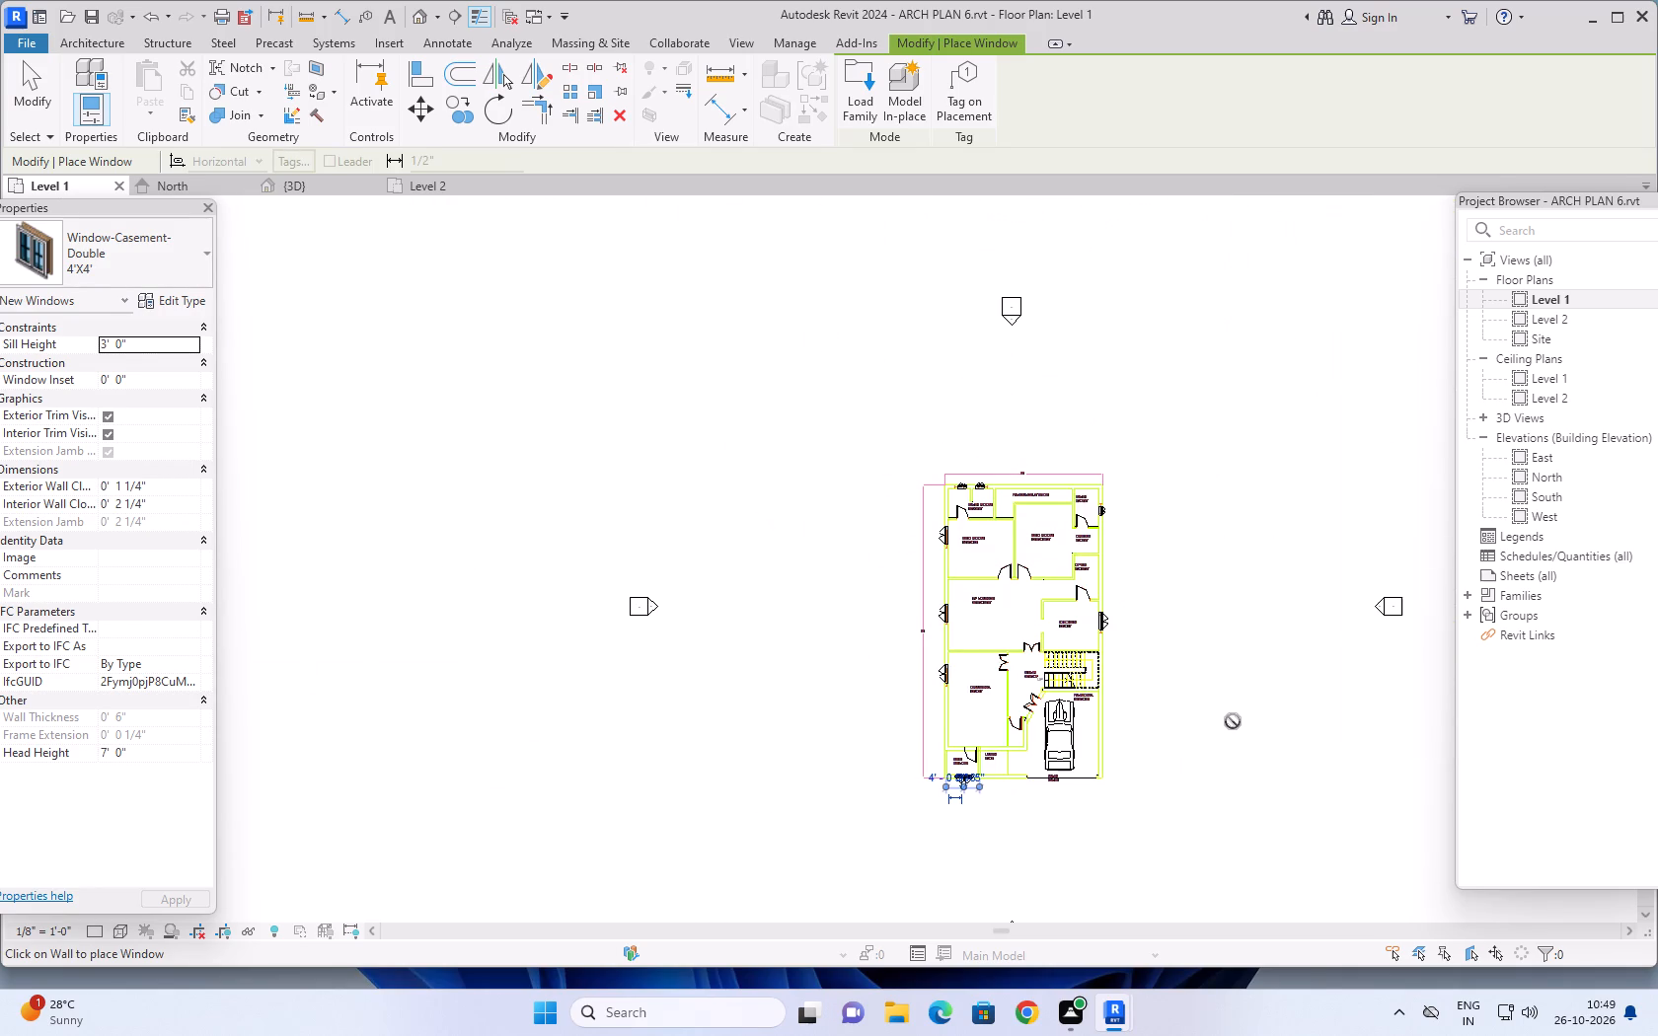
key("Escape")
middle_click_drag(1188, 690, 1017, 602)
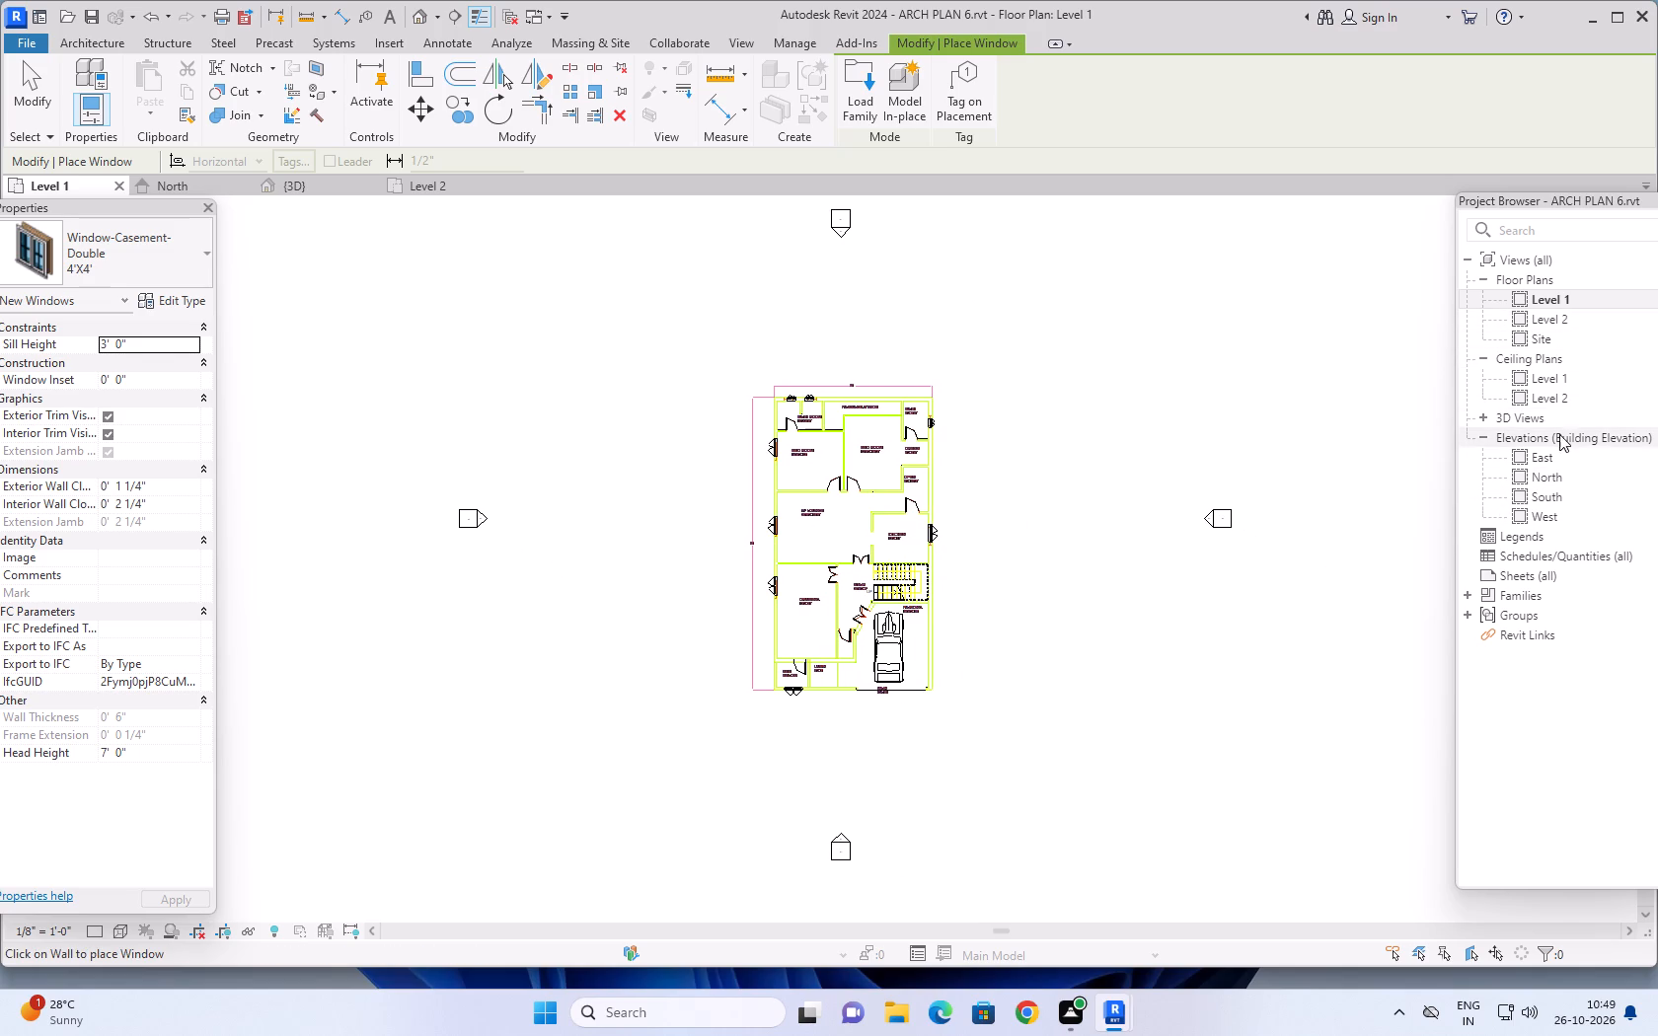
key("Escape")
In the North elevation, rename Level 1 as GROUND FLOOR.
double_click(1586, 473)
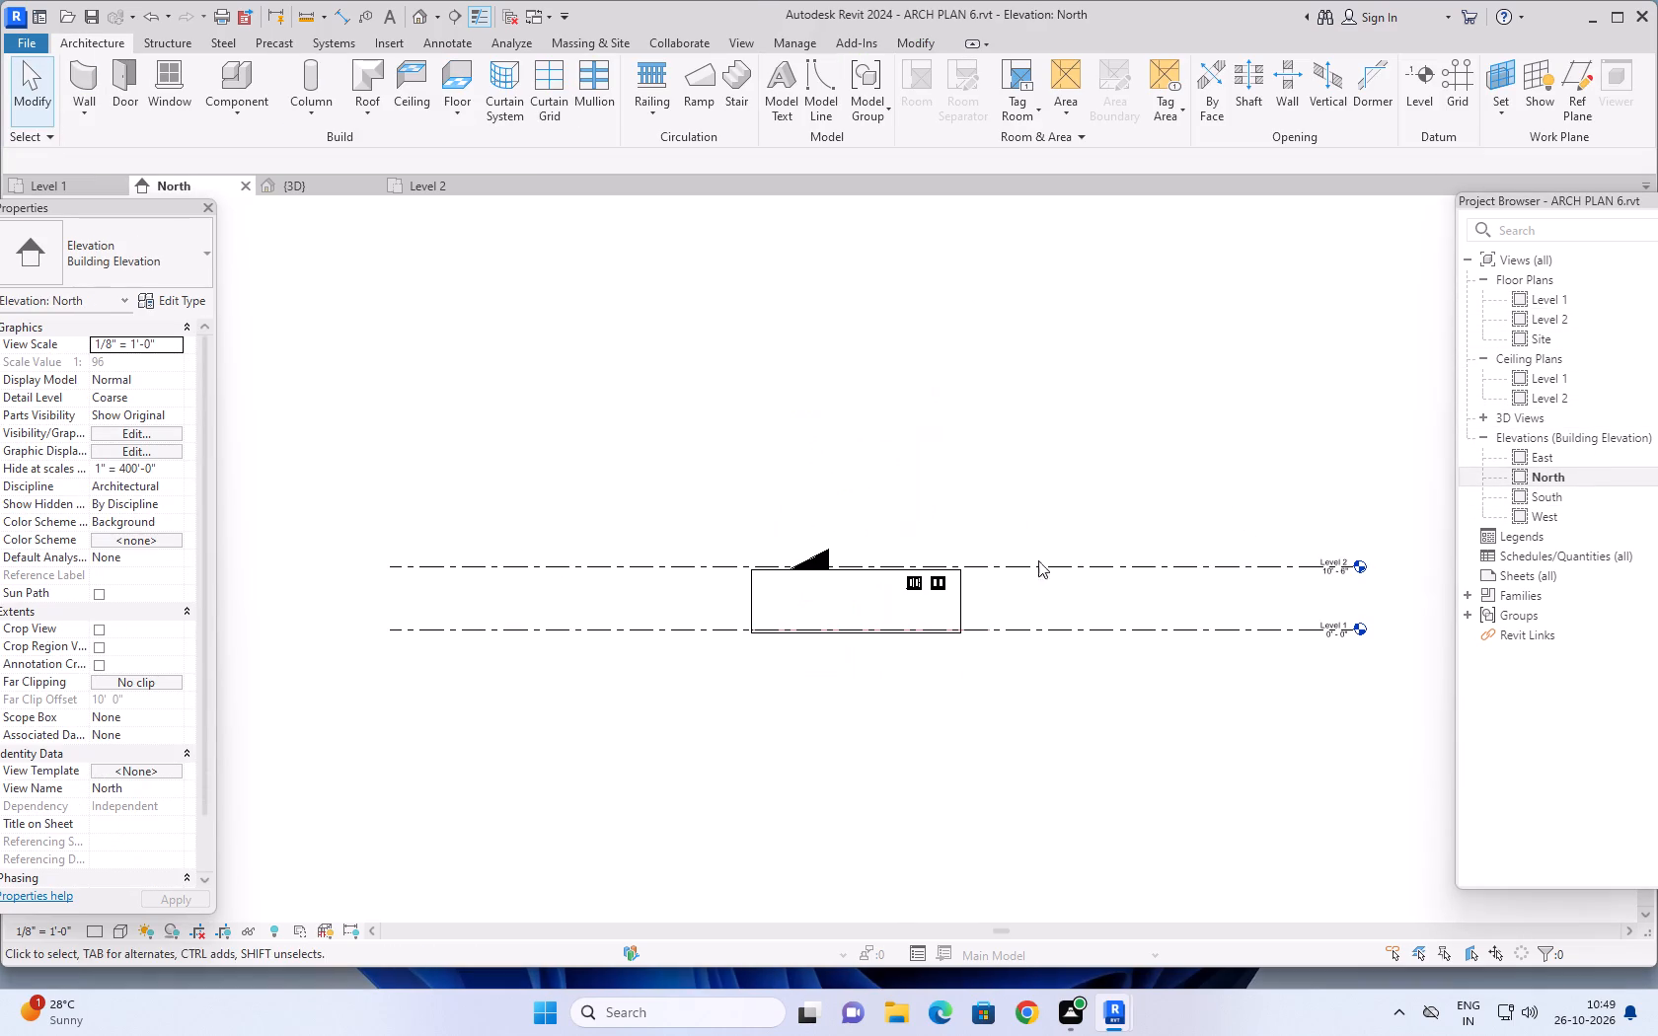
middle_click_drag(1199, 697, 953, 727)
key("Escape")
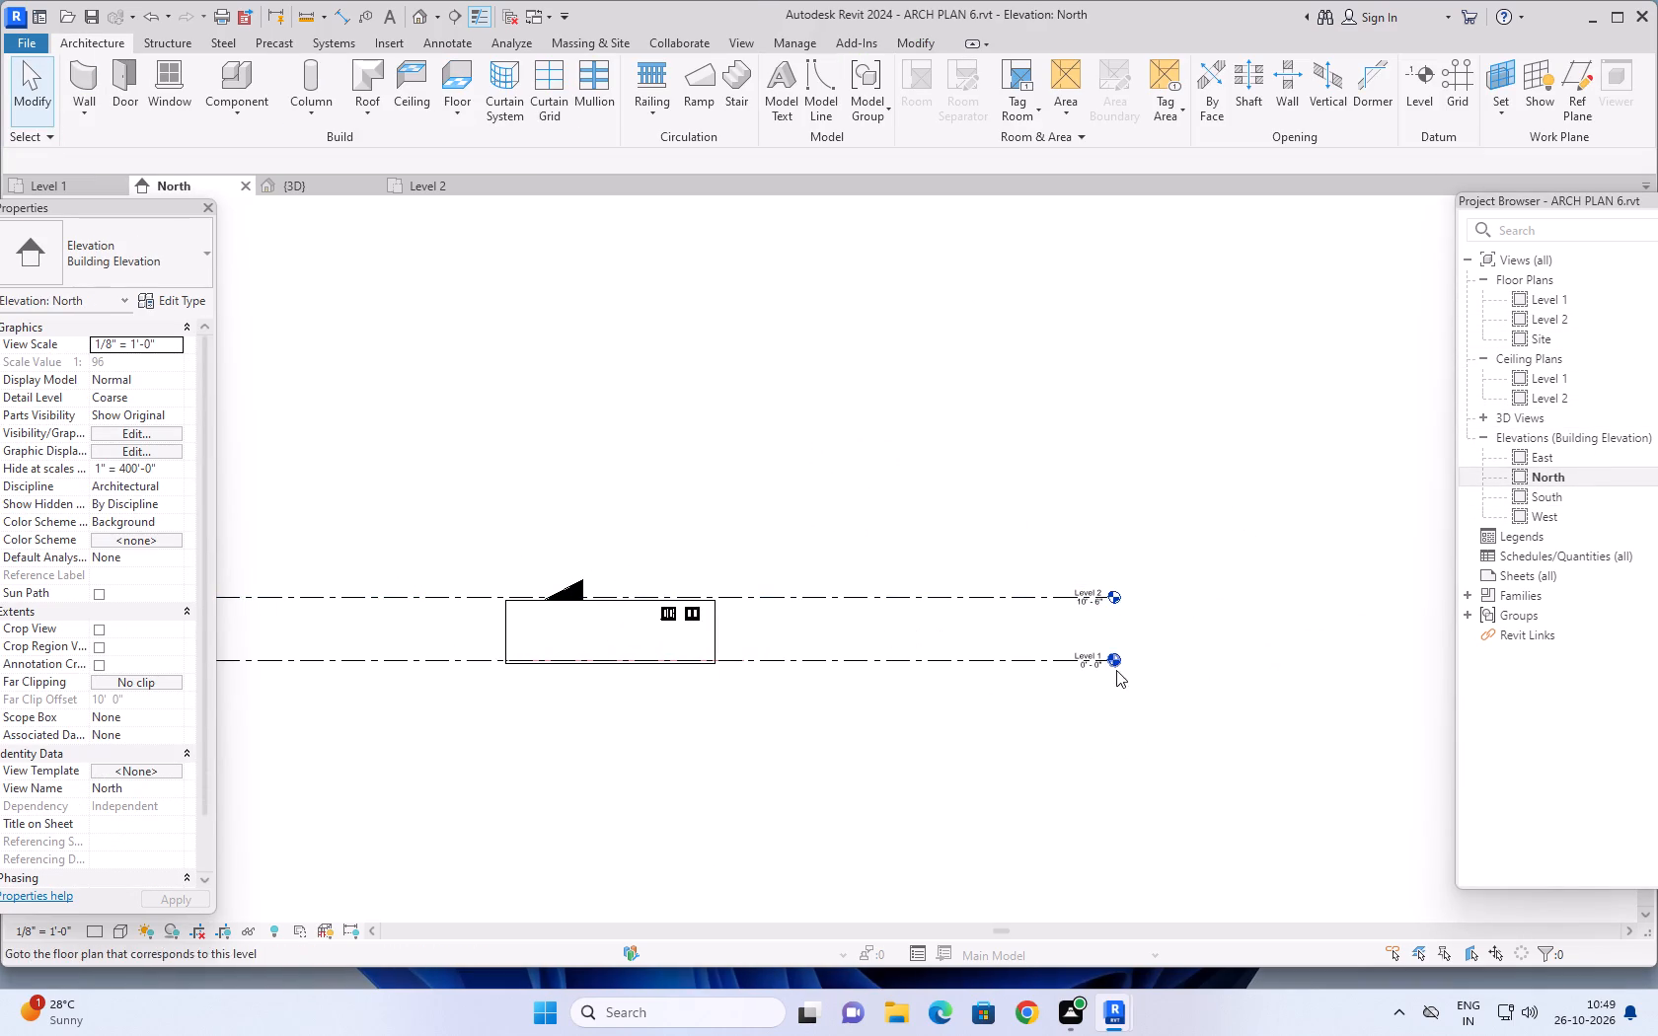
key("Escape")
scroll(1072, 651, "up", 13)
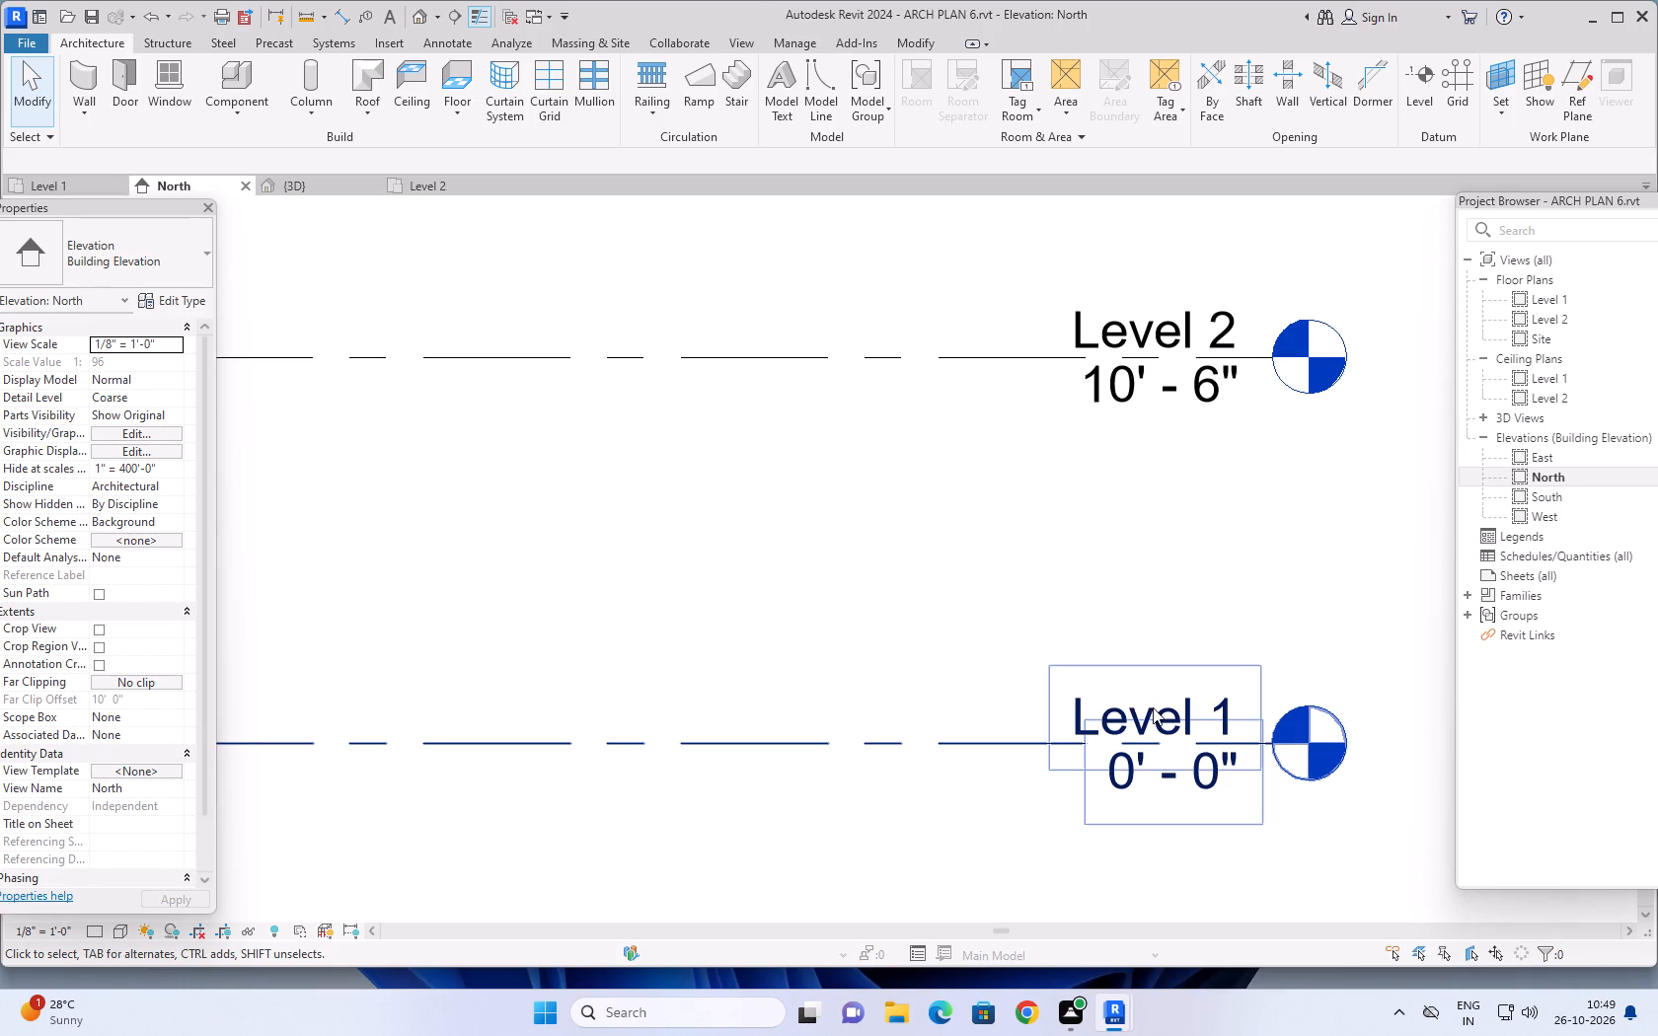
double_click(1153, 707)
type("GROUN")
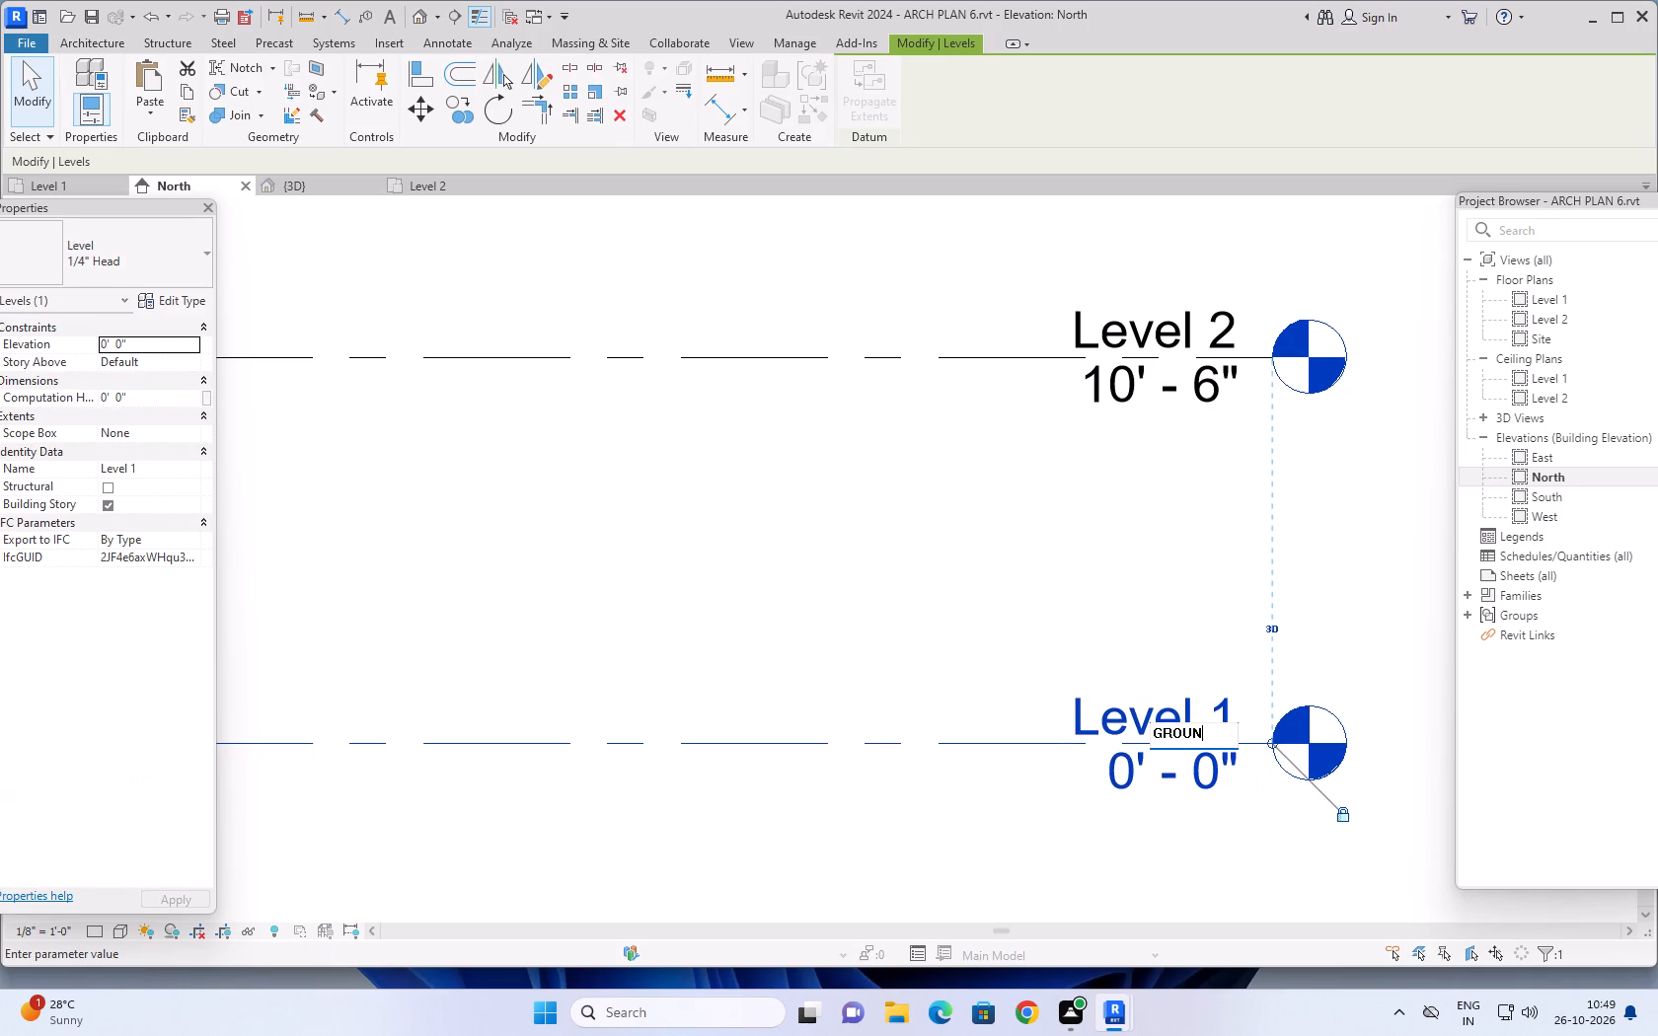
type("D FLO")
type("OR")
left_click(1103, 575)
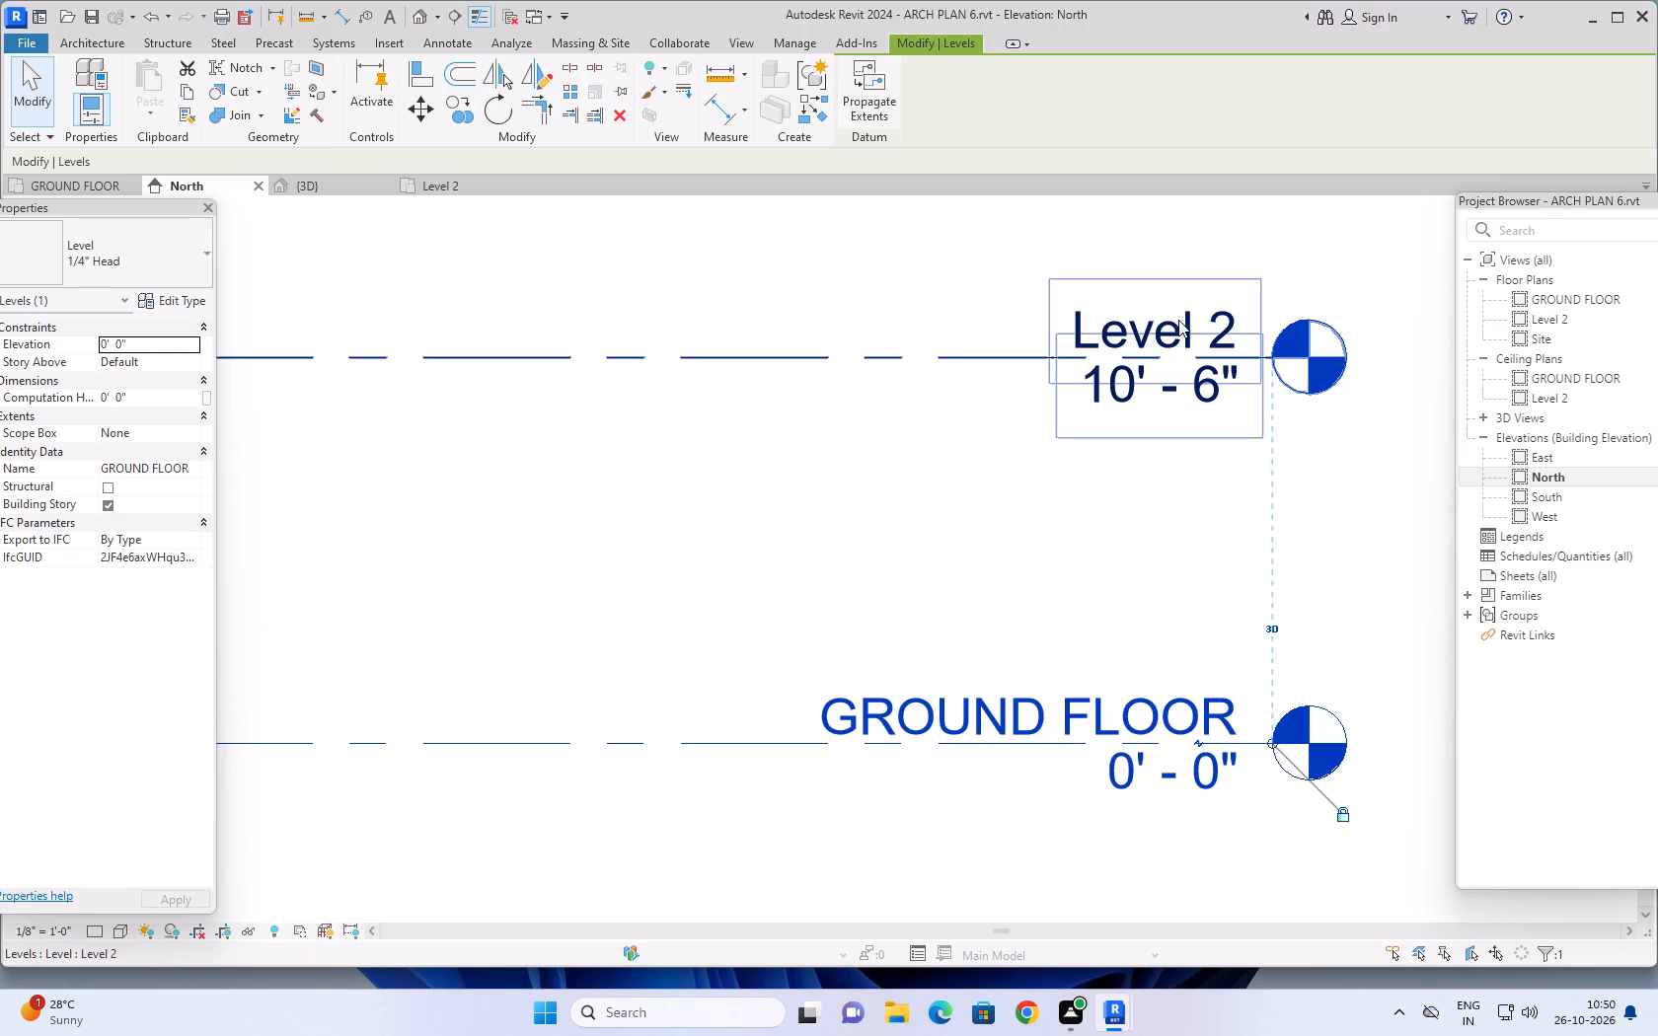
Rename Level 2 as FIRST FLOOR in the North elevation.
double_click(1178, 320)
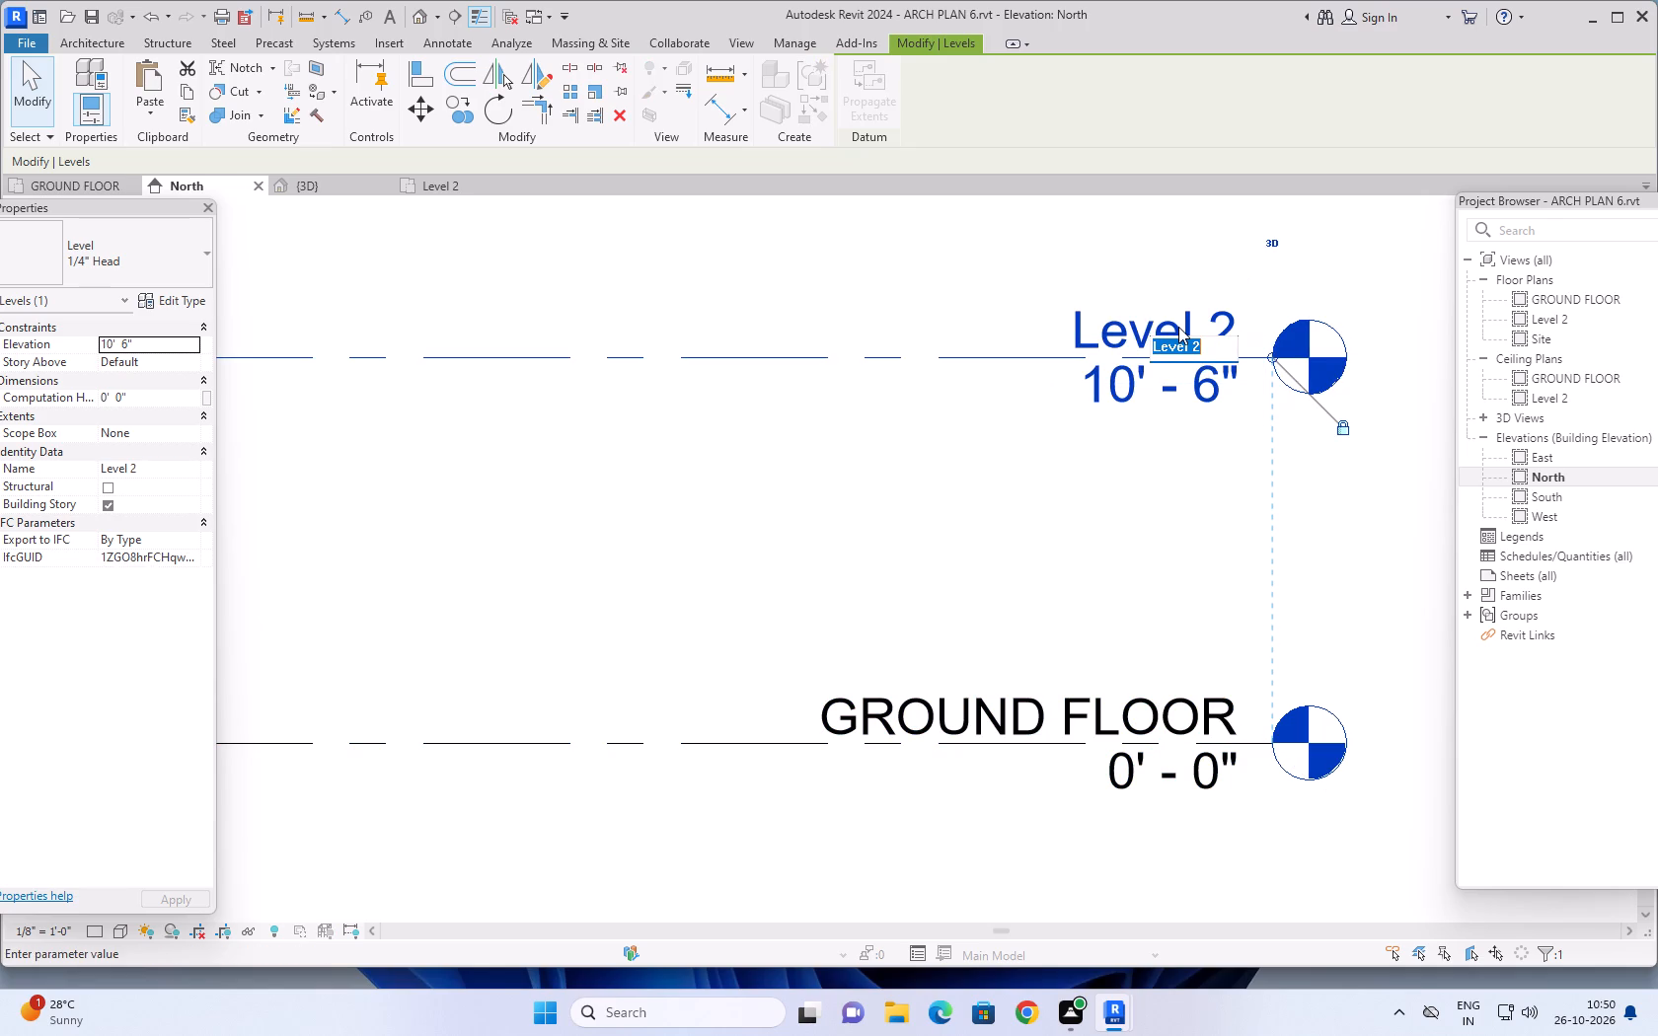
type("FIRST")
key("space")
type("FLOOR")
scroll(1128, 322, "up", 1)
left_click(993, 479)
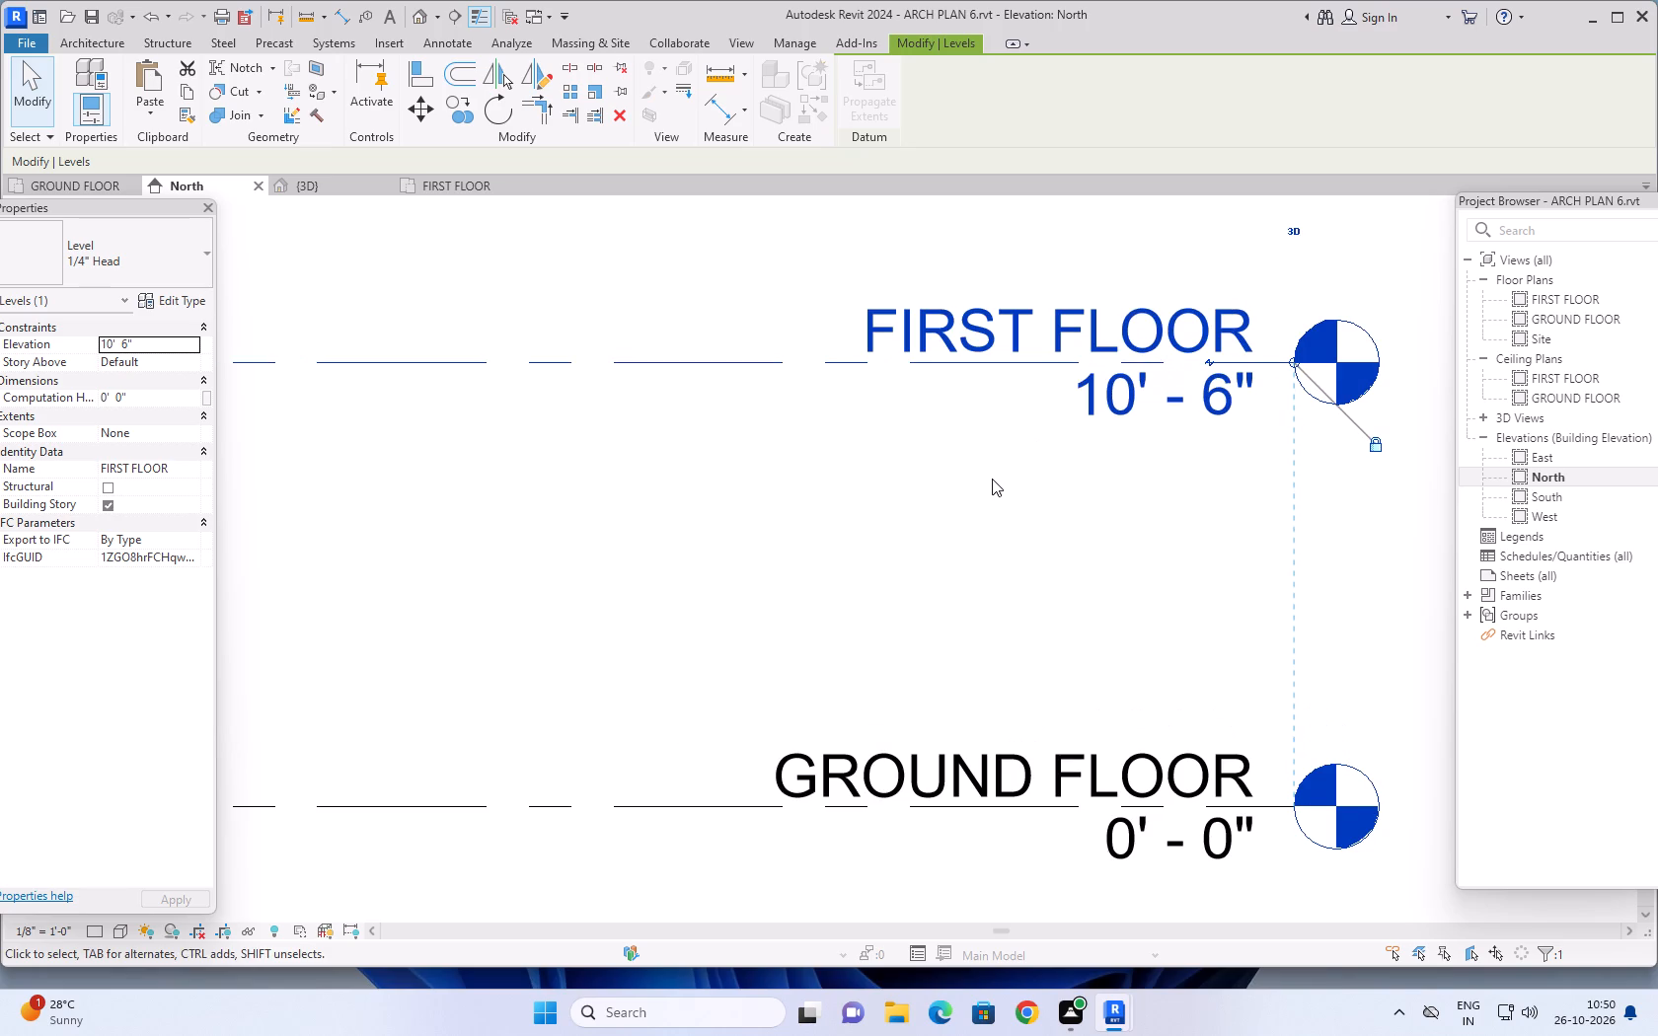
Add a new level 10' 6" above FIRST FLOOR by picking that level's line with a 10' 6" offset.
scroll(992, 481, "down", 3)
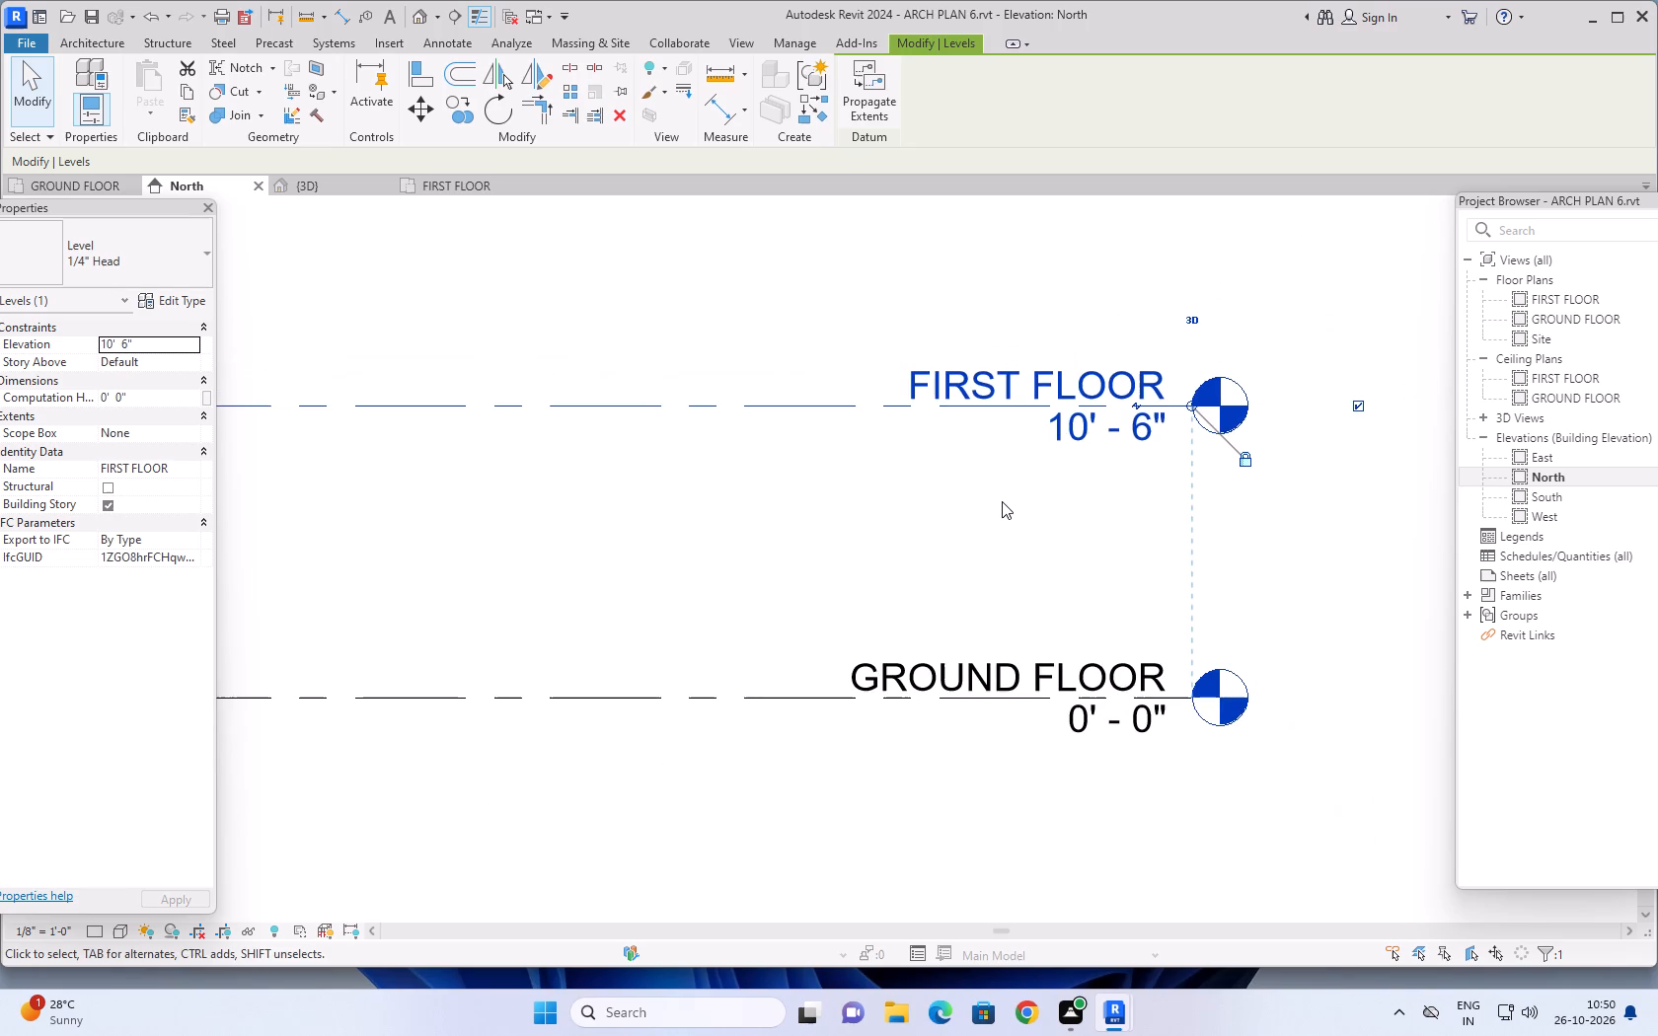
scroll(1003, 503, "down", 1)
scroll(1218, 370, "down", 2)
middle_click_drag(1283, 321, 1293, 373)
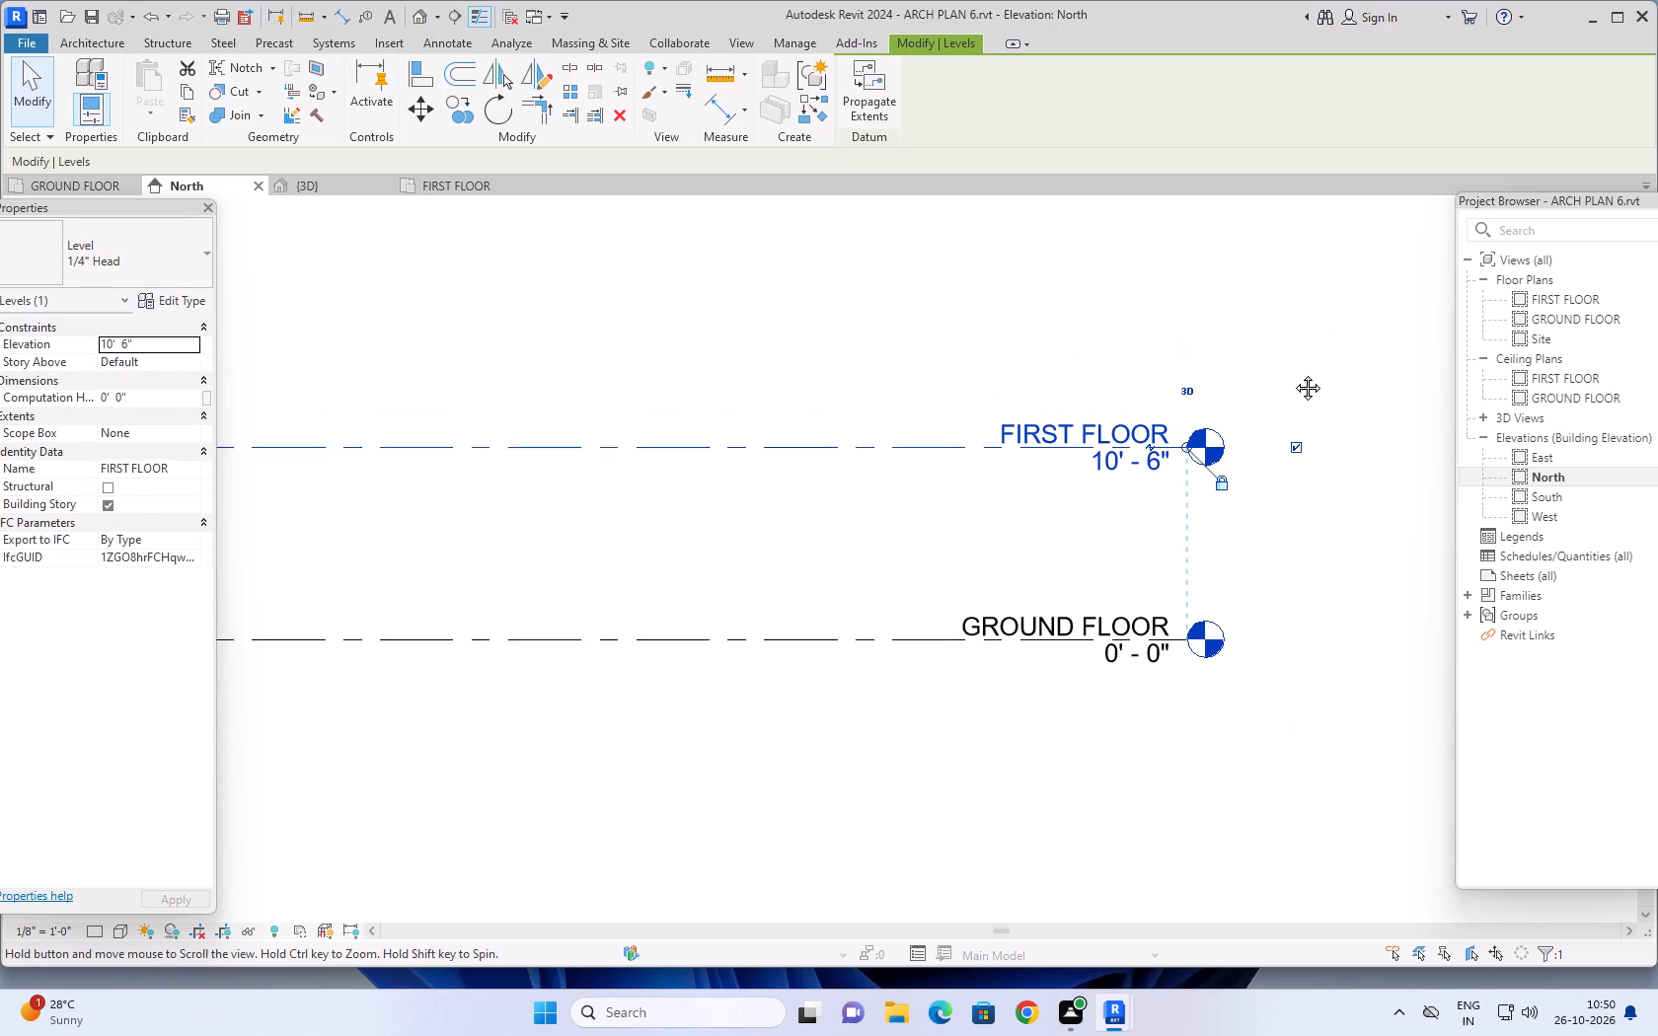
middle_click_drag(1293, 373, 1297, 389)
scroll(1096, 304, "down", 1)
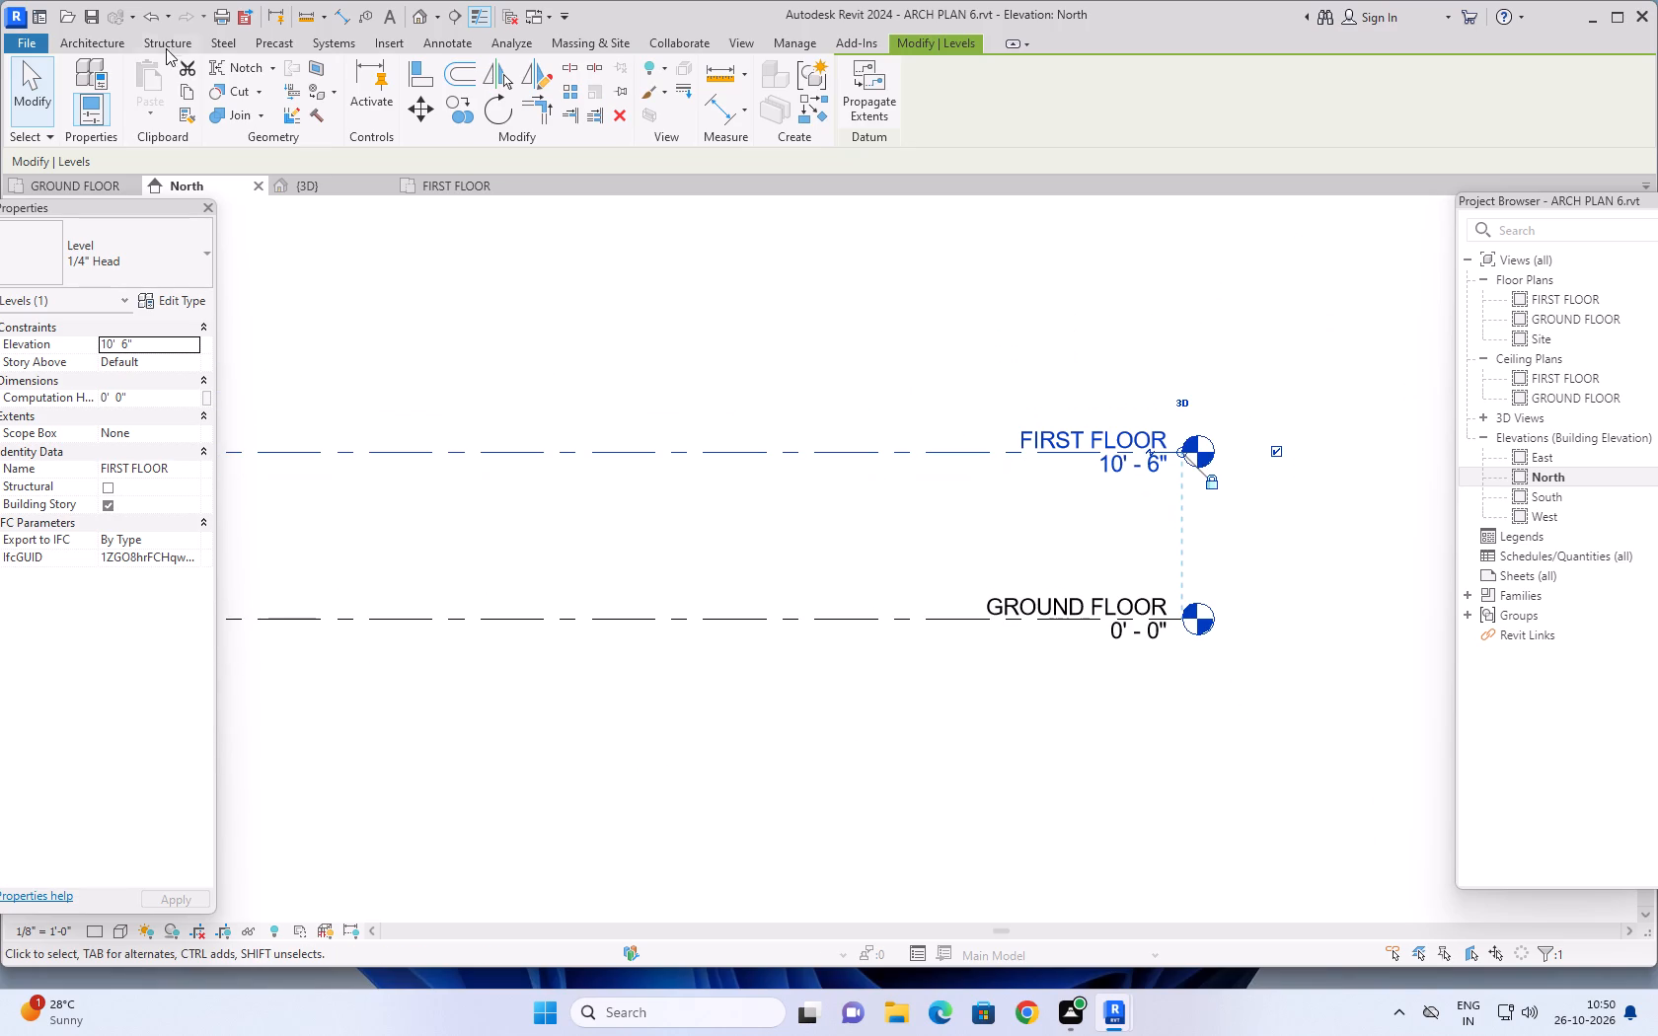
left_click(102, 37)
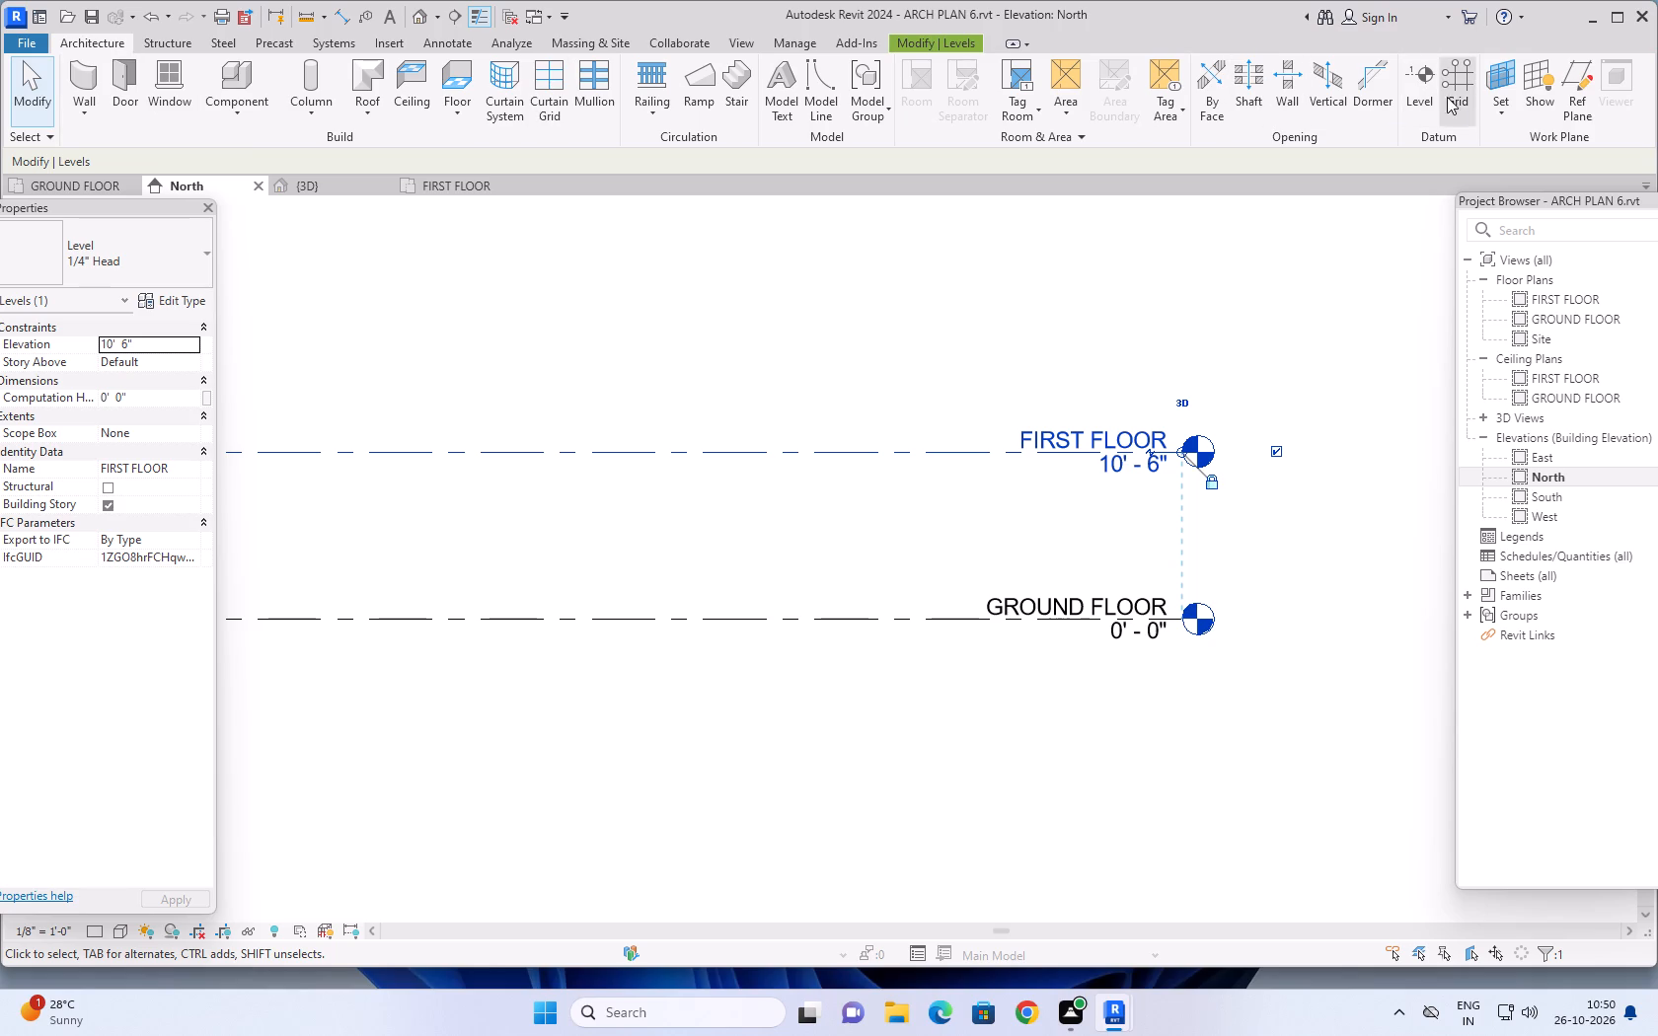
left_click(1422, 87)
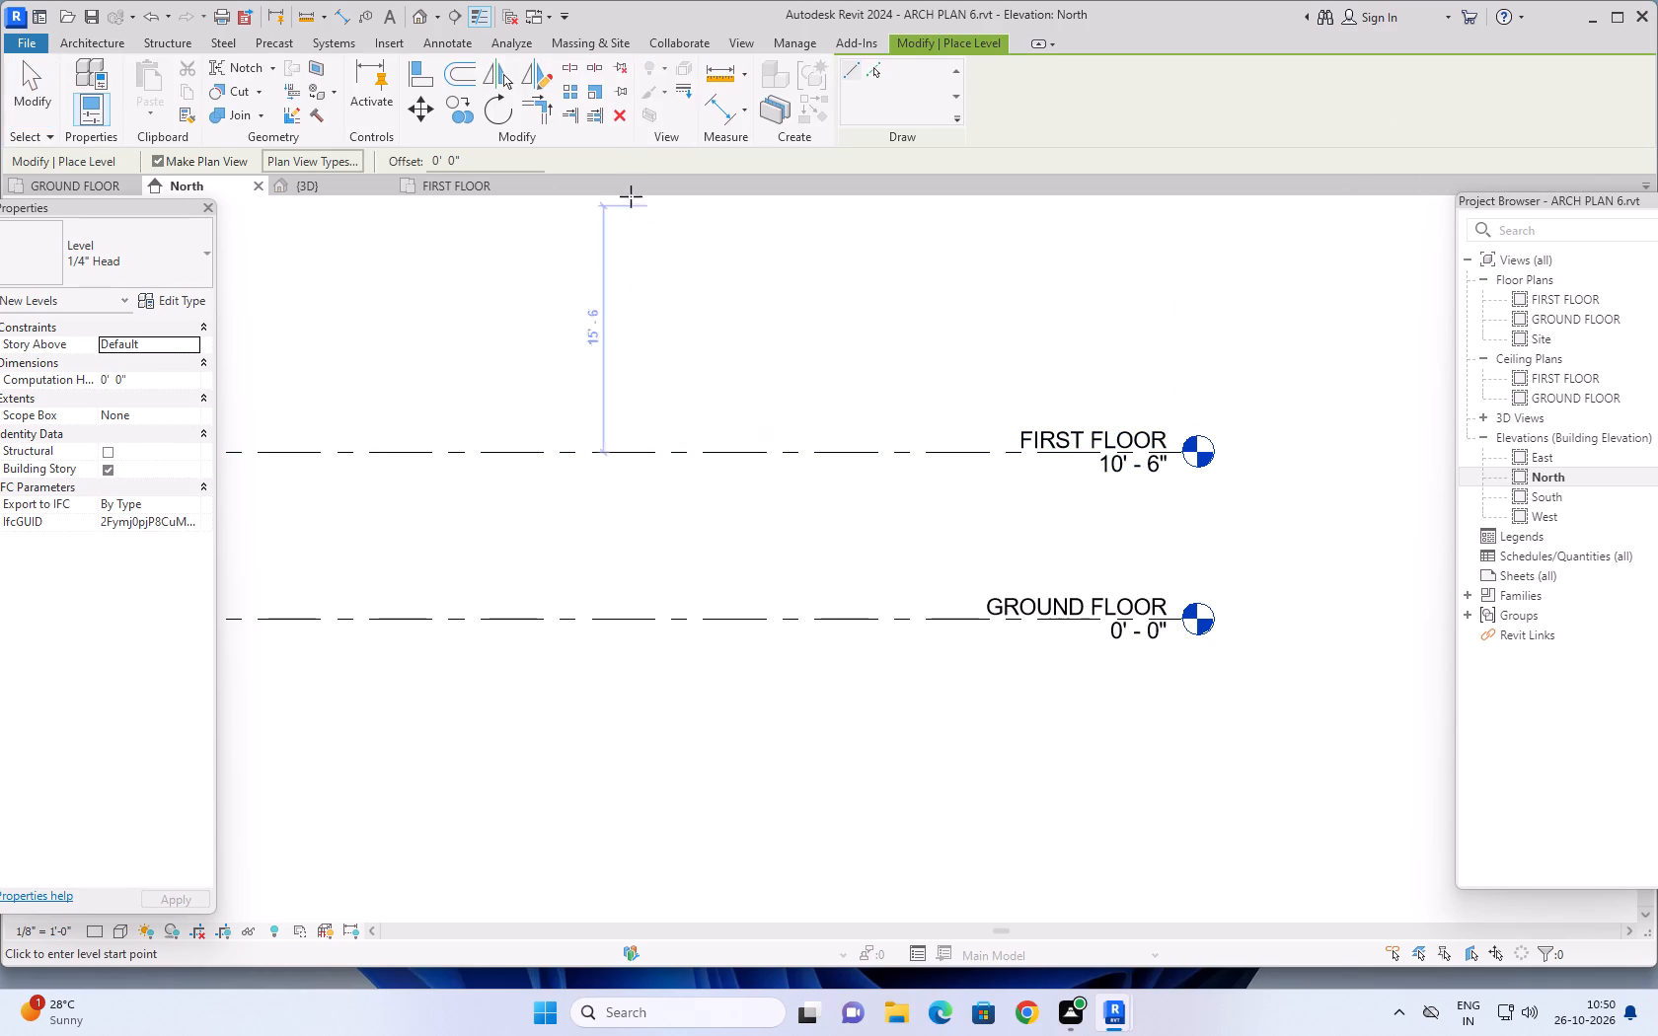
left_click(482, 158)
key("BackSpace")
key("BackSpace")
key("BackSpace")
key("BackSpace")
key("BackSpace")
key("BackSpace")
key("BackSpace")
key("BackSpace")
key("BackSpace")
key("BackSpace")
key("BackSpace")
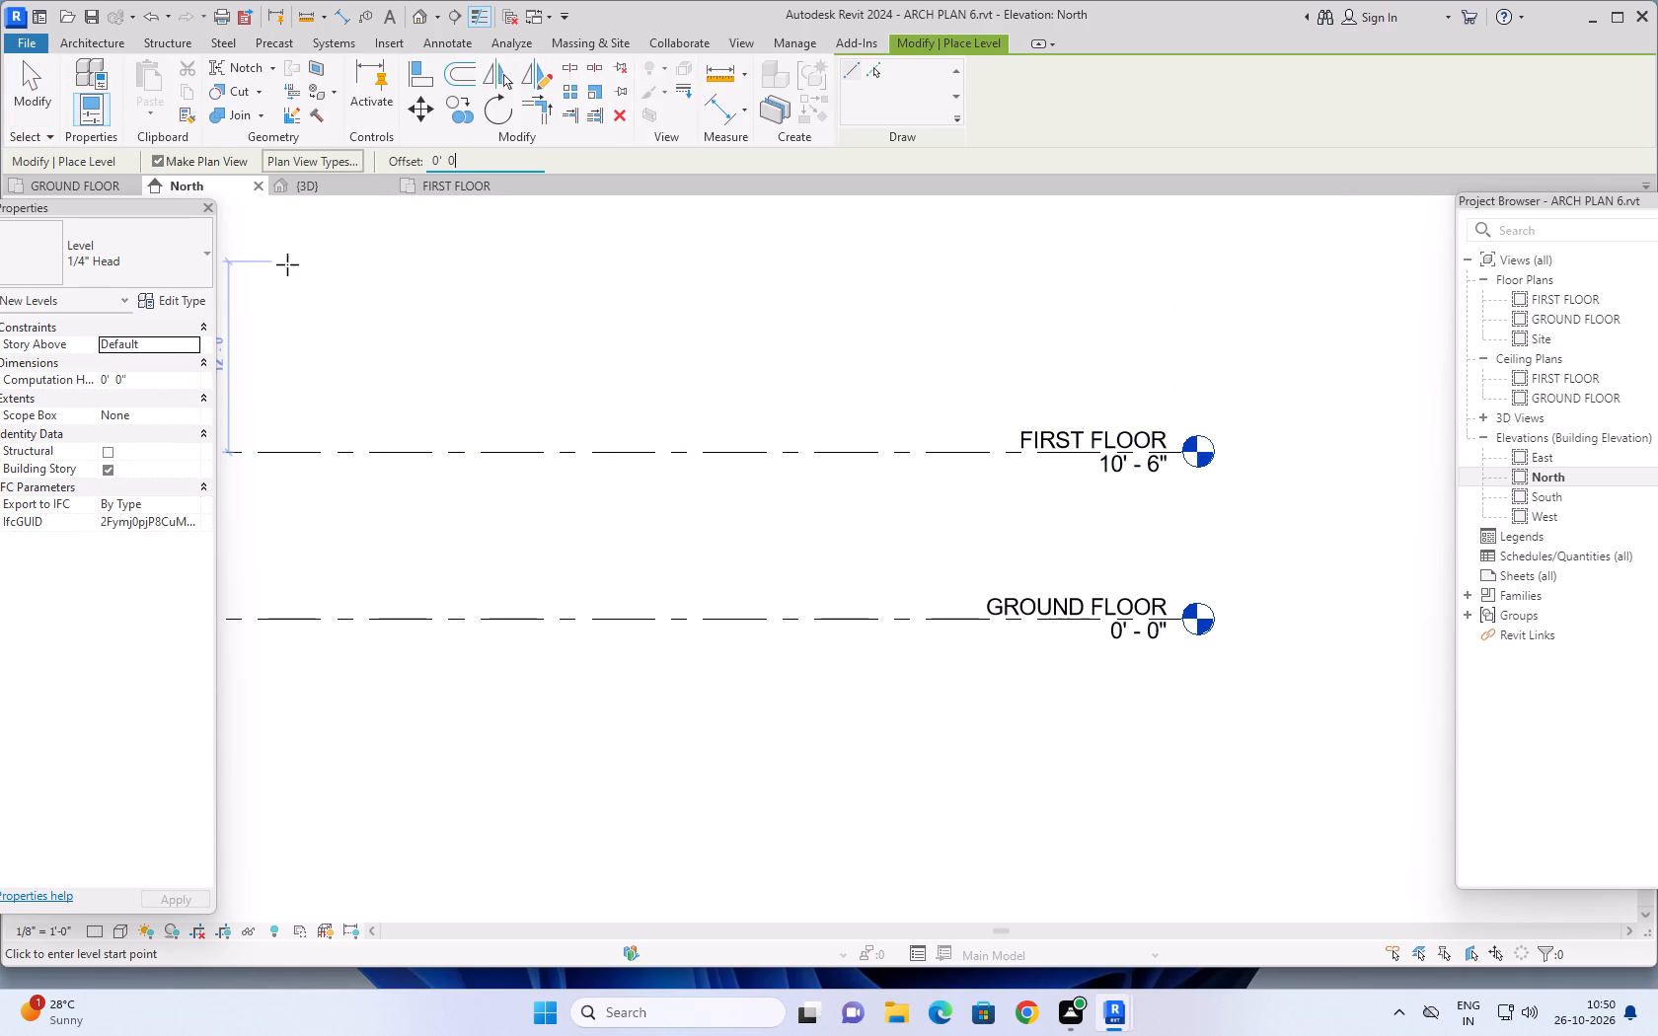
scroll(287, 264, "up", 1)
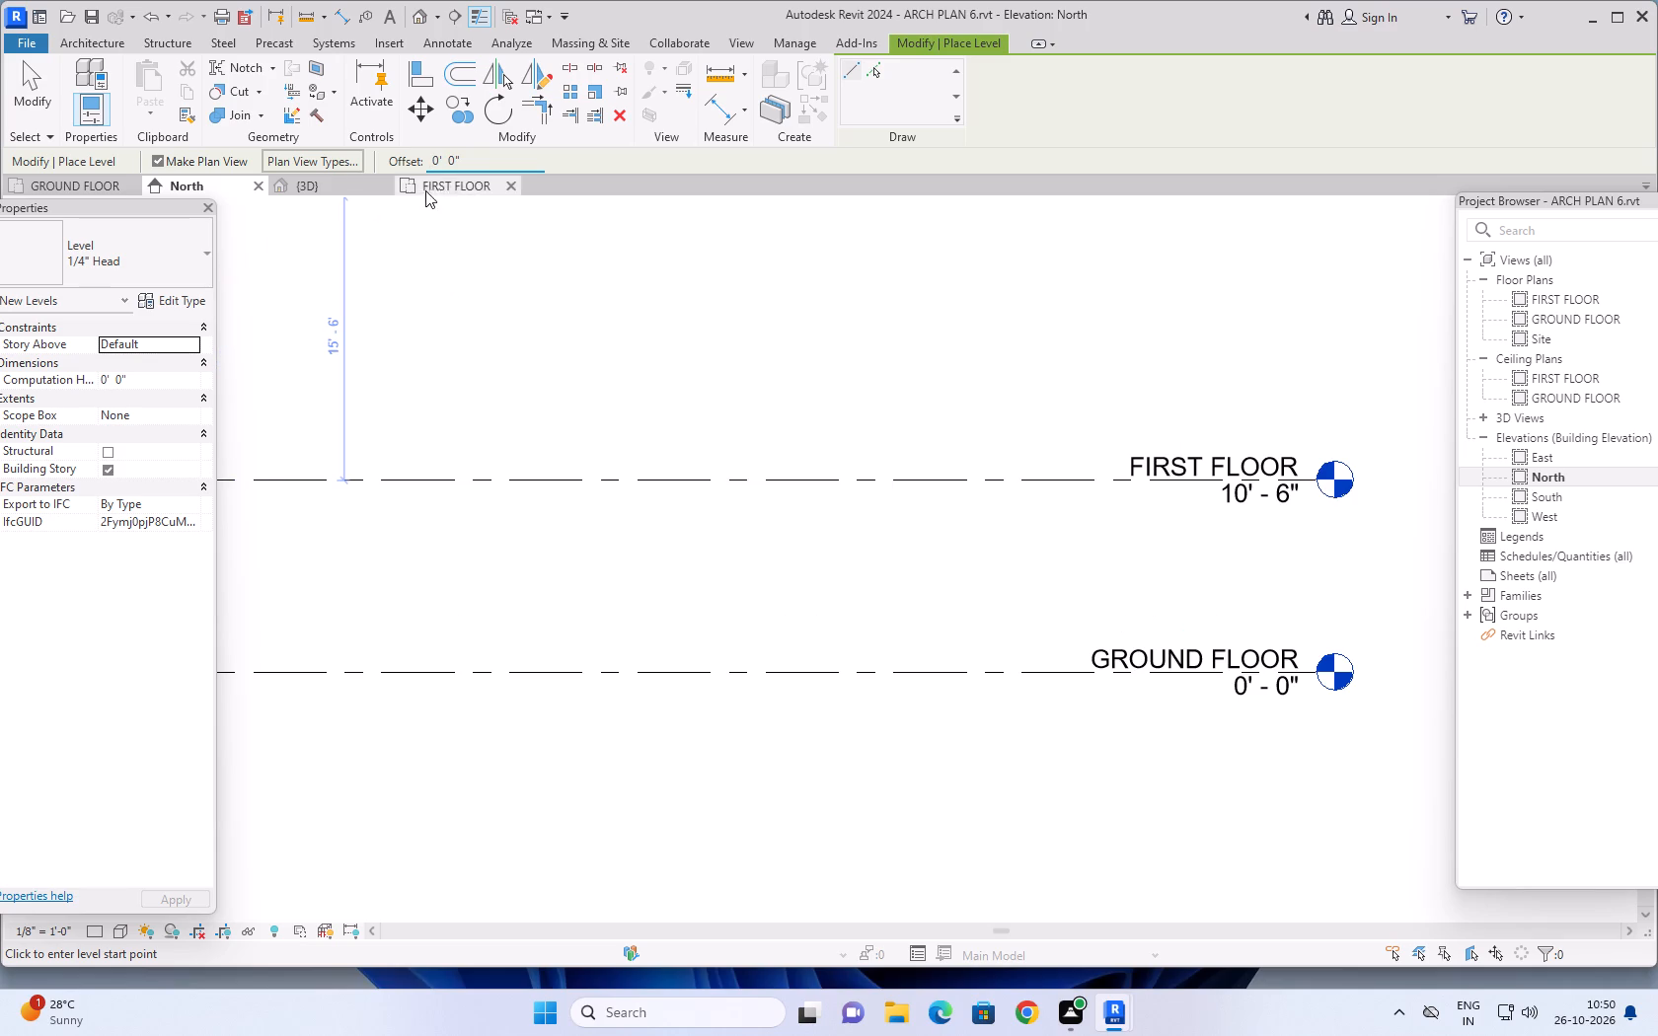
left_click(474, 165)
key("BackSpace")
key("BackSpace")
key("BackSpace")
key("BackSpace")
key("BackSpace")
key("BackSpace")
key("BackSpace")
key("BackSpace")
key("BackSpace")
key("BackSpace")
key("BackSpace")
key("BackSpace")
key("BackSpace")
key("BackSpace")
key("BackSpace")
type("10'6\"")
key("Return")
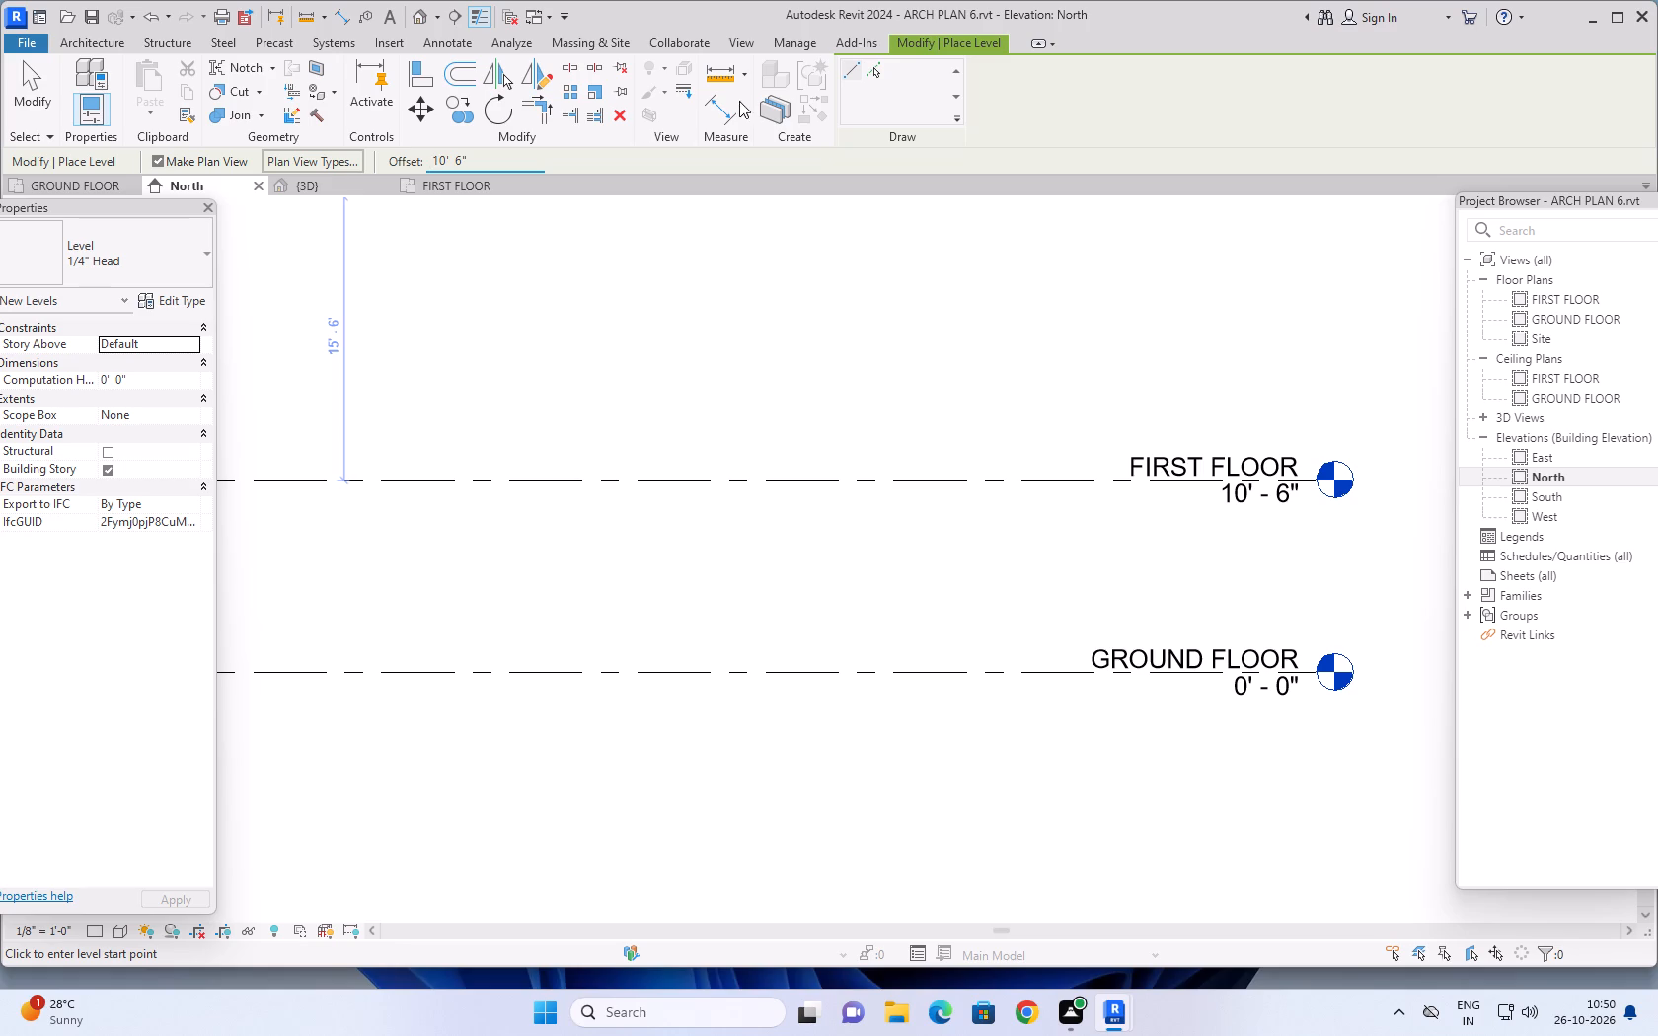
left_click(869, 67)
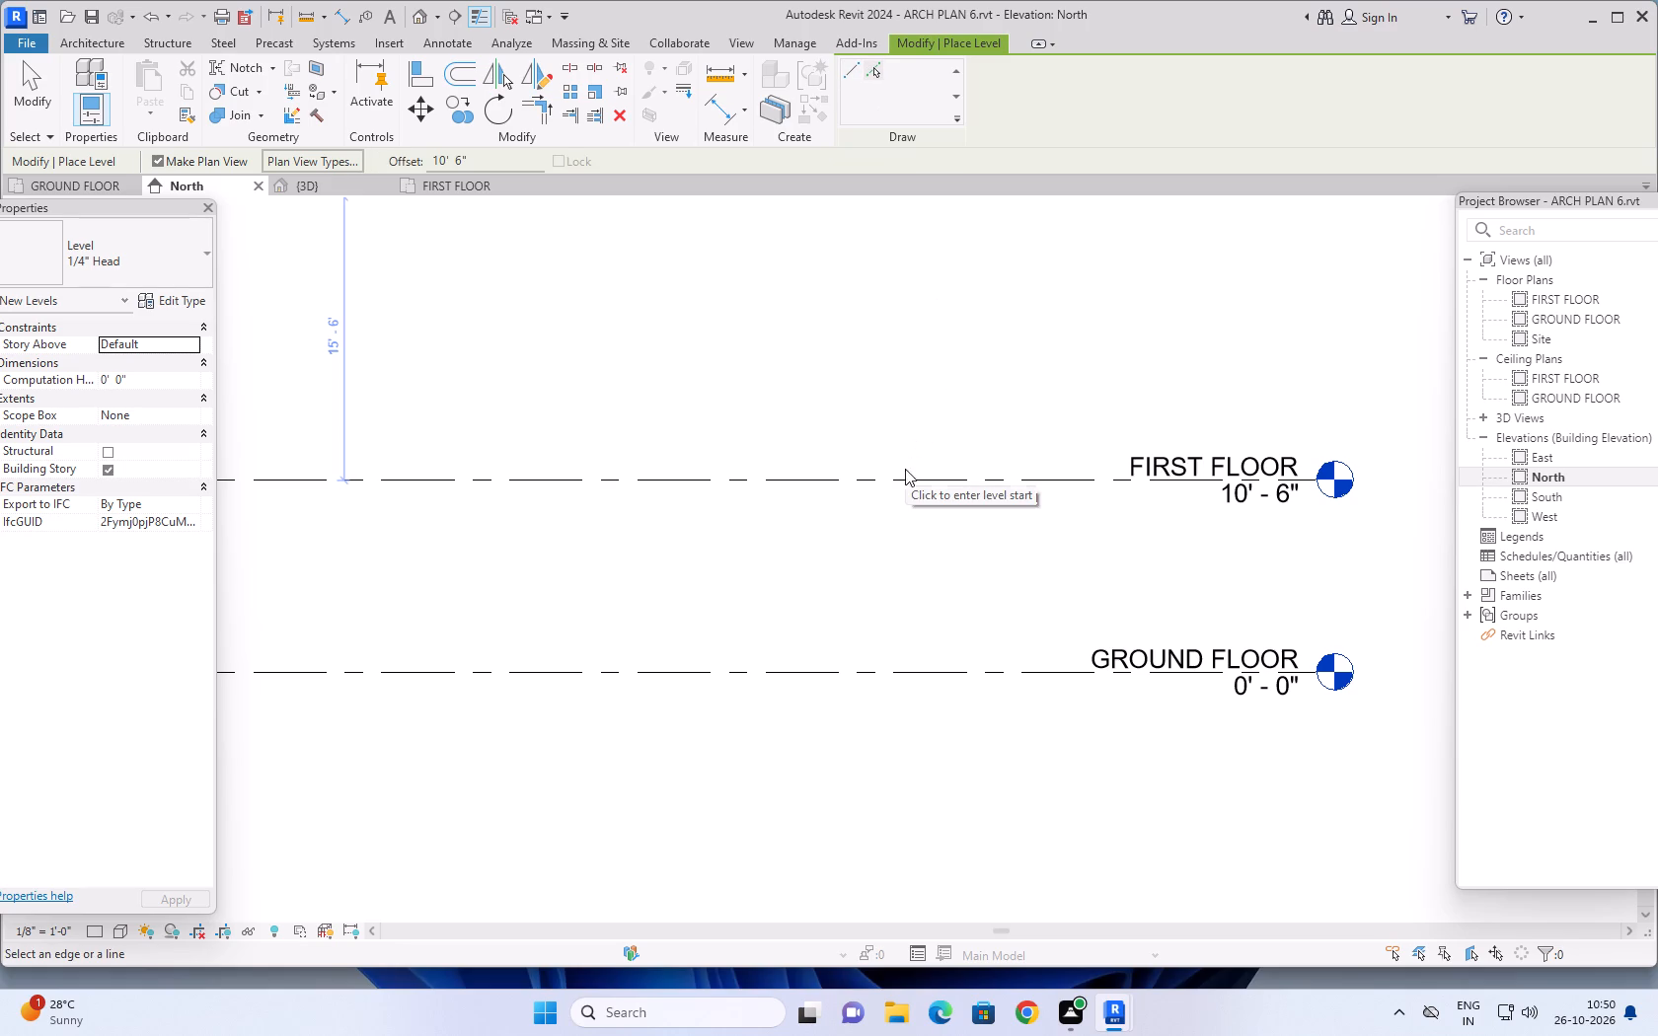
left_click(920, 478)
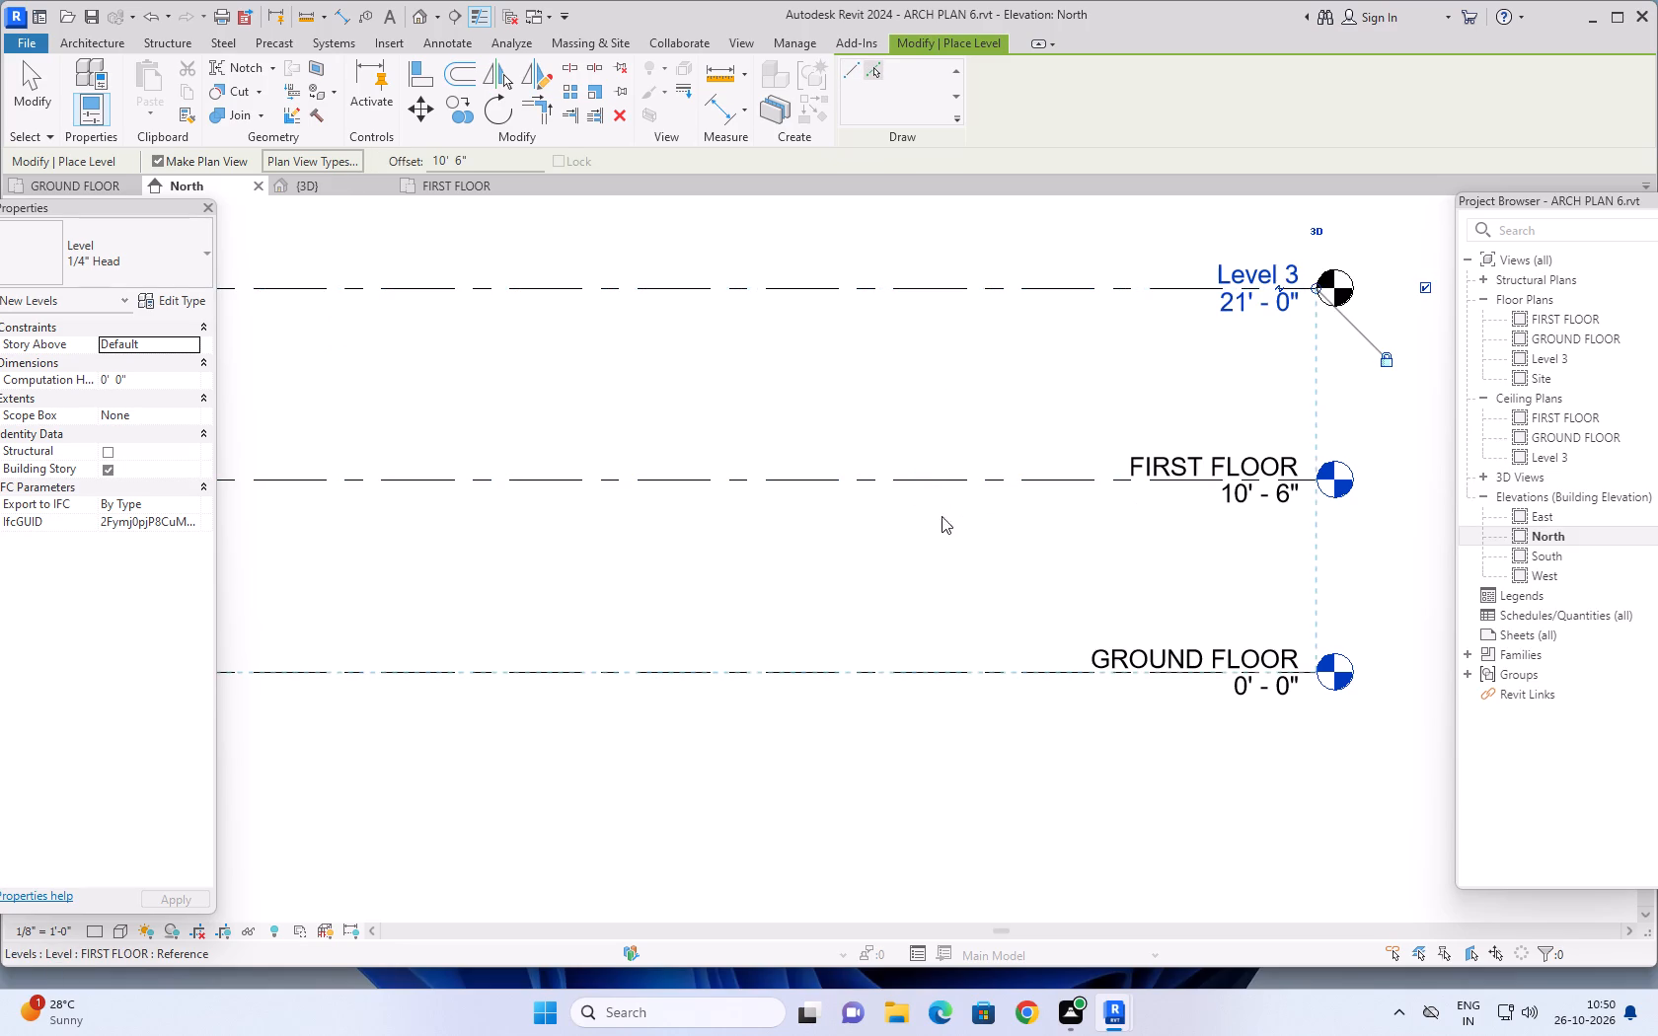
scroll(960, 539, "down", 2)
scroll(1084, 502, "down", 2)
key("Escape")
key("Escape")
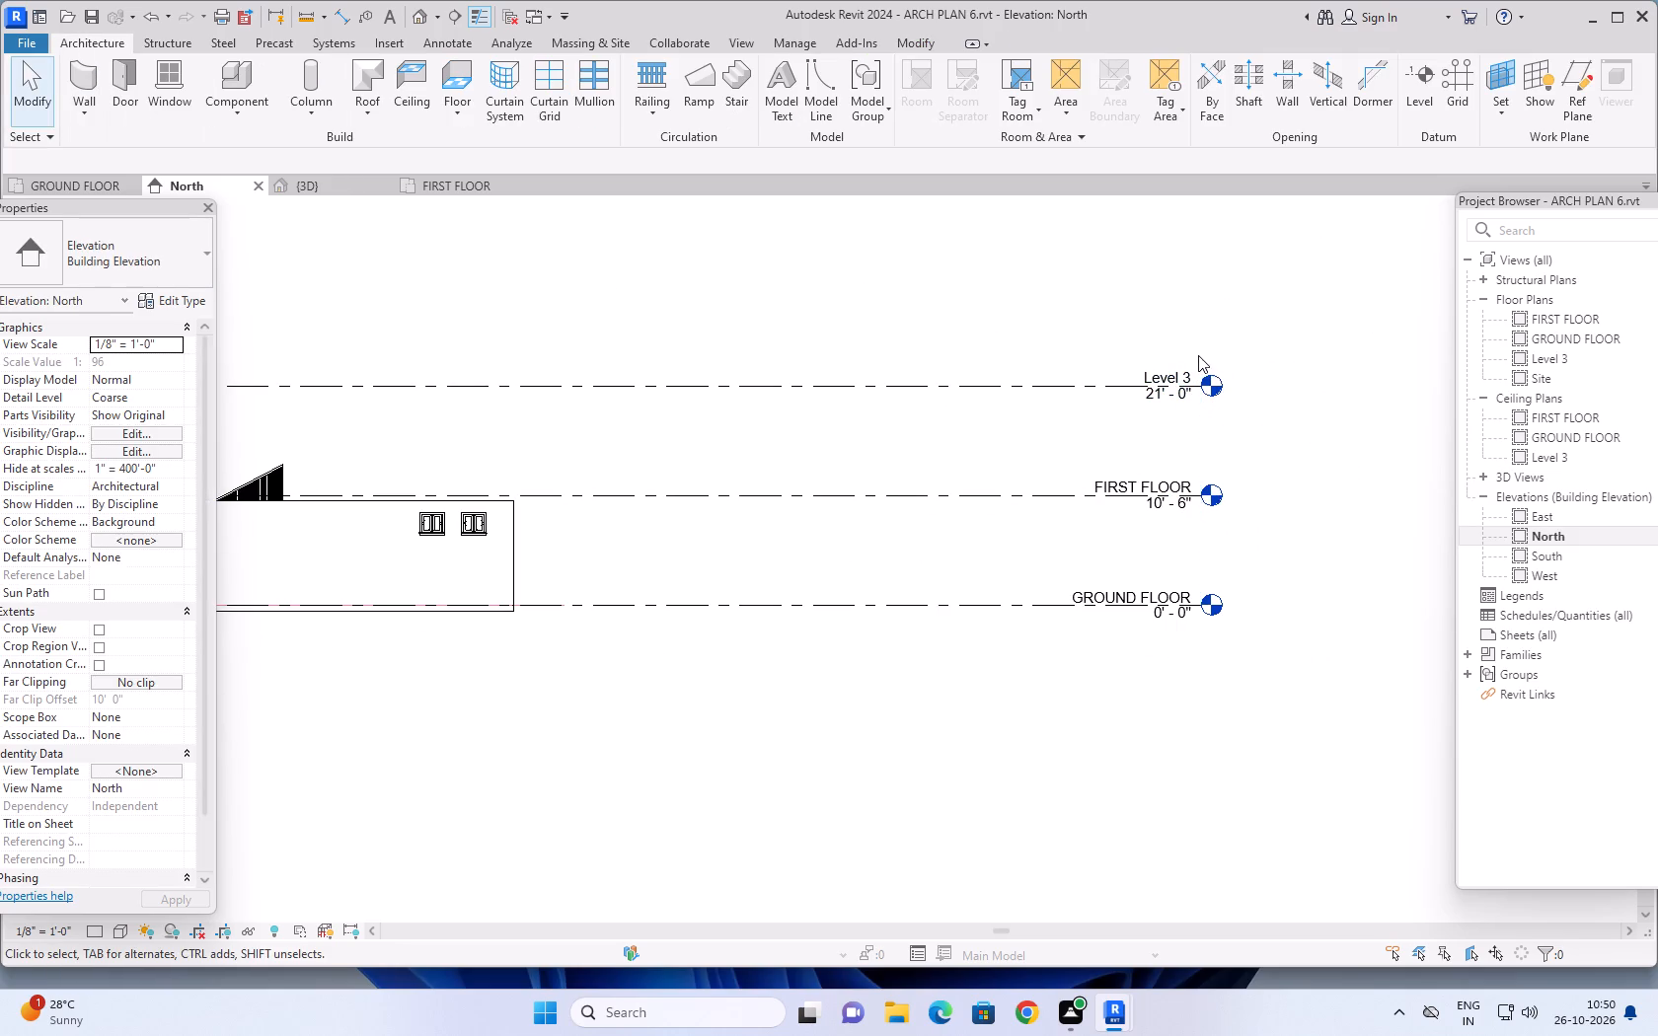
scroll(1198, 355, "up", 8)
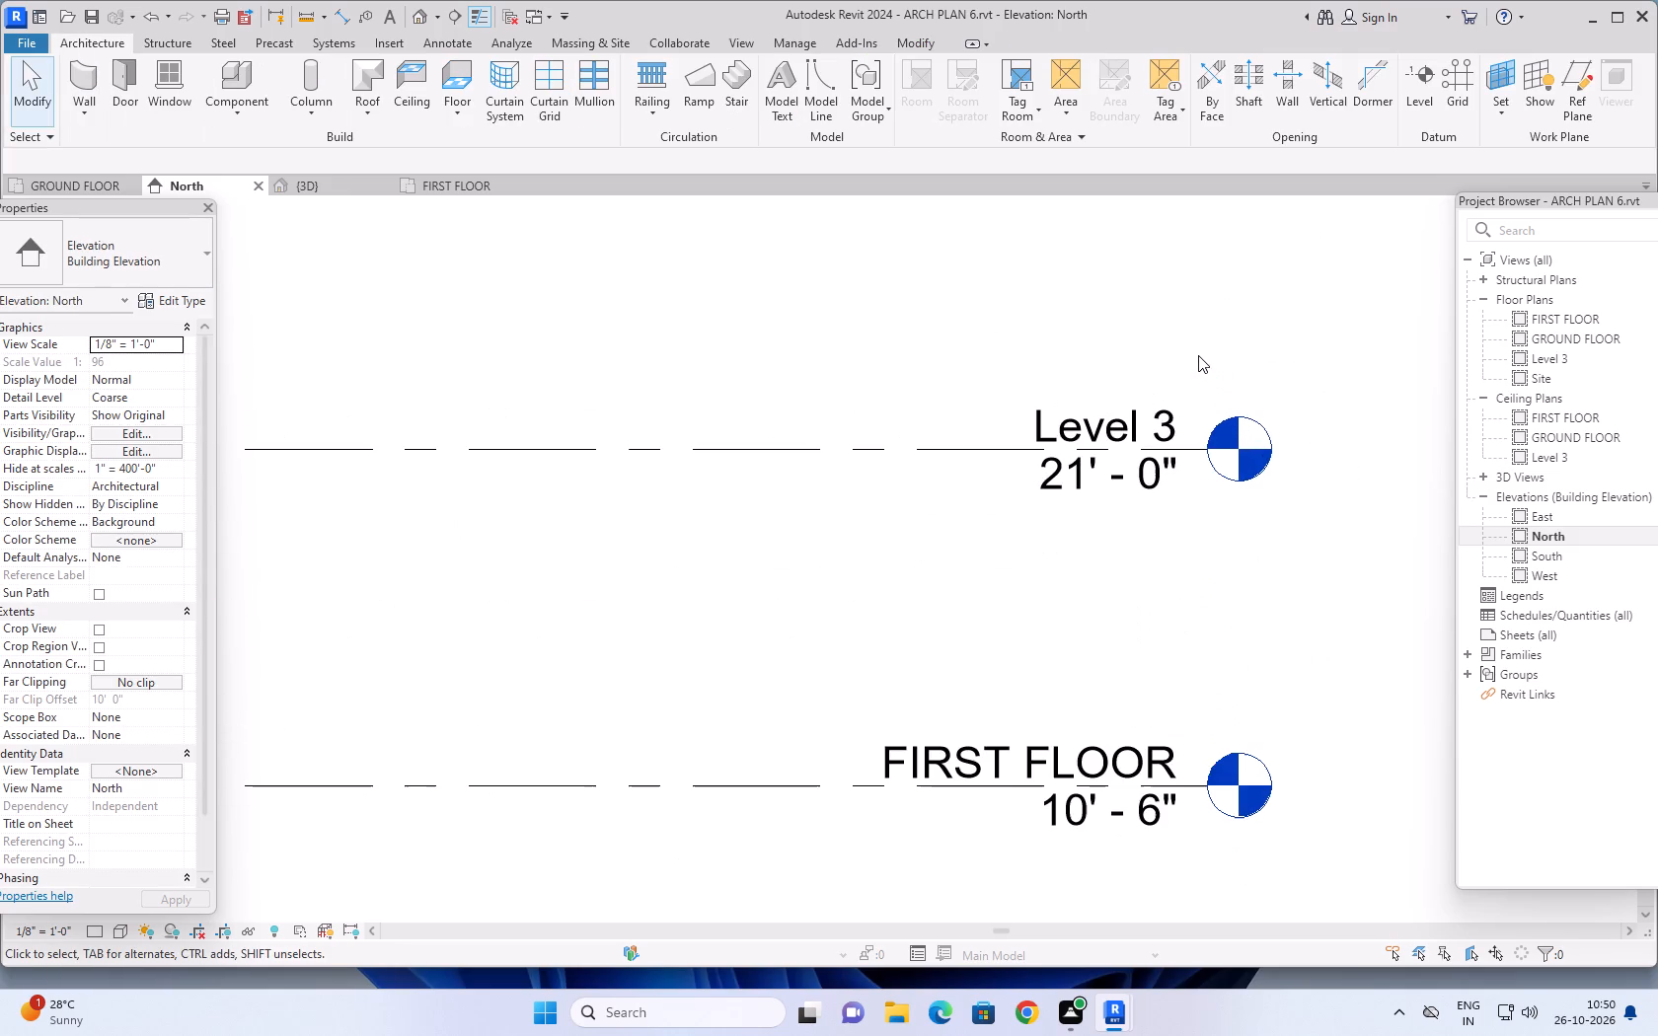
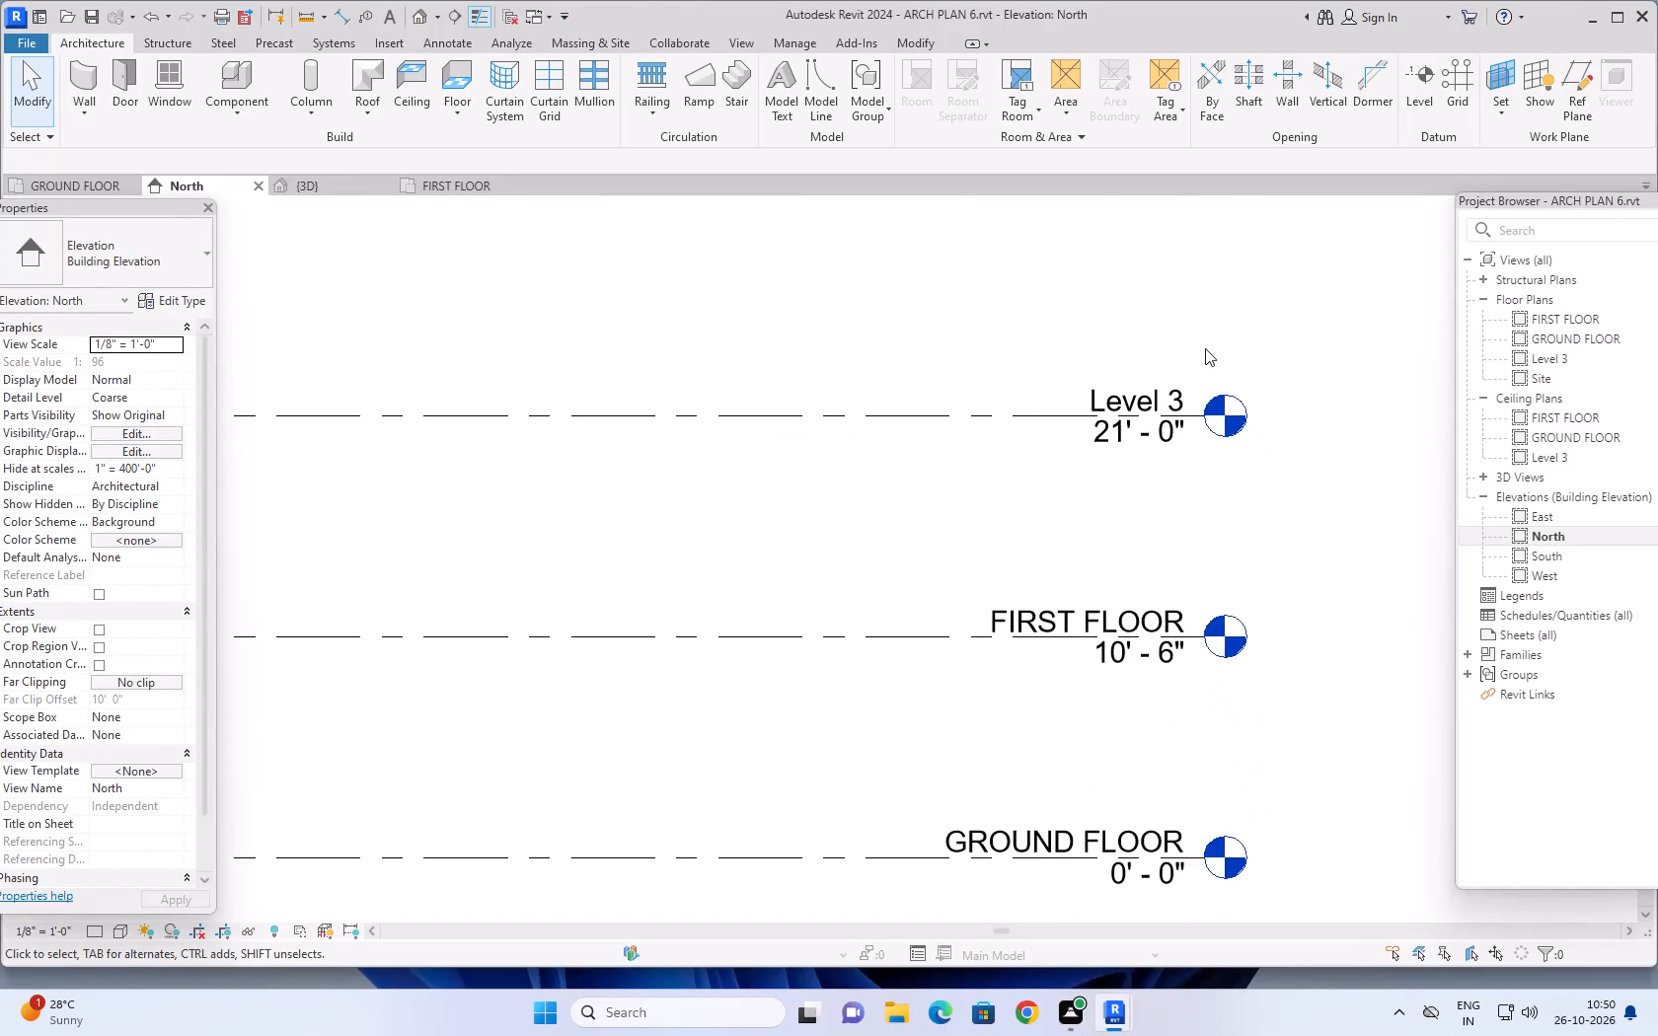
Rename Level 3 as THIRD FLOOR in the North elevation.
scroll(1205, 348, "down", 3)
scroll(1107, 354, "up", 6)
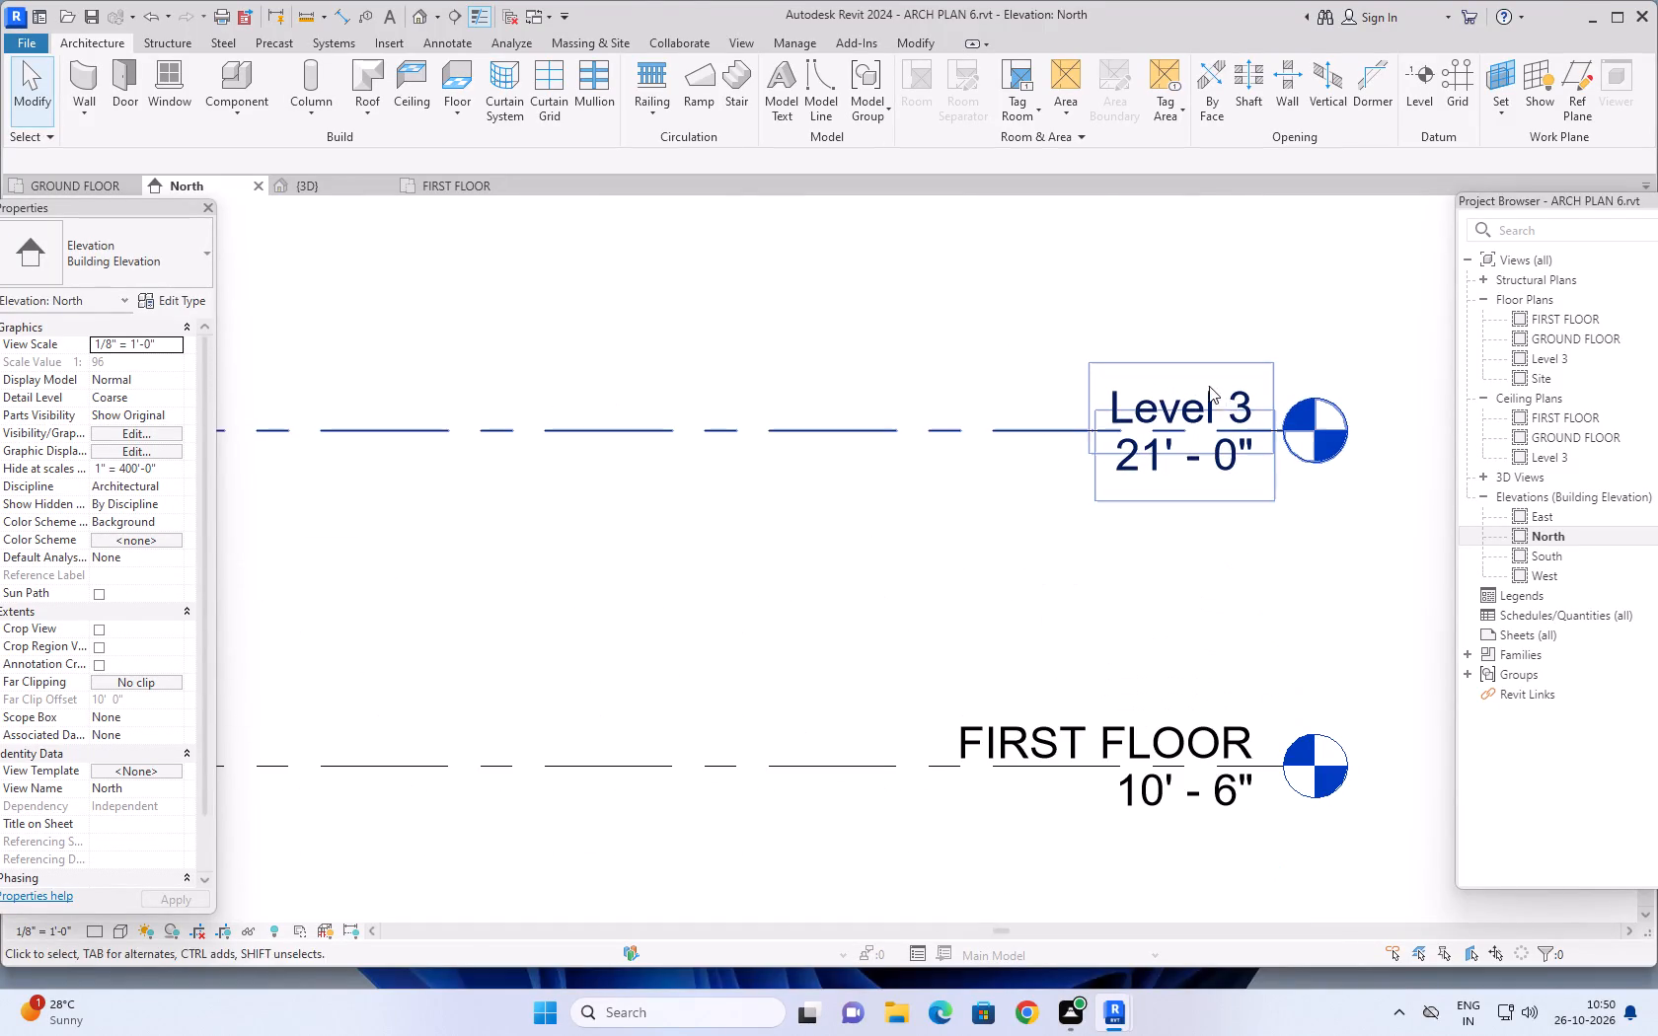
key("Escape")
key("Escape")
key("Escape")
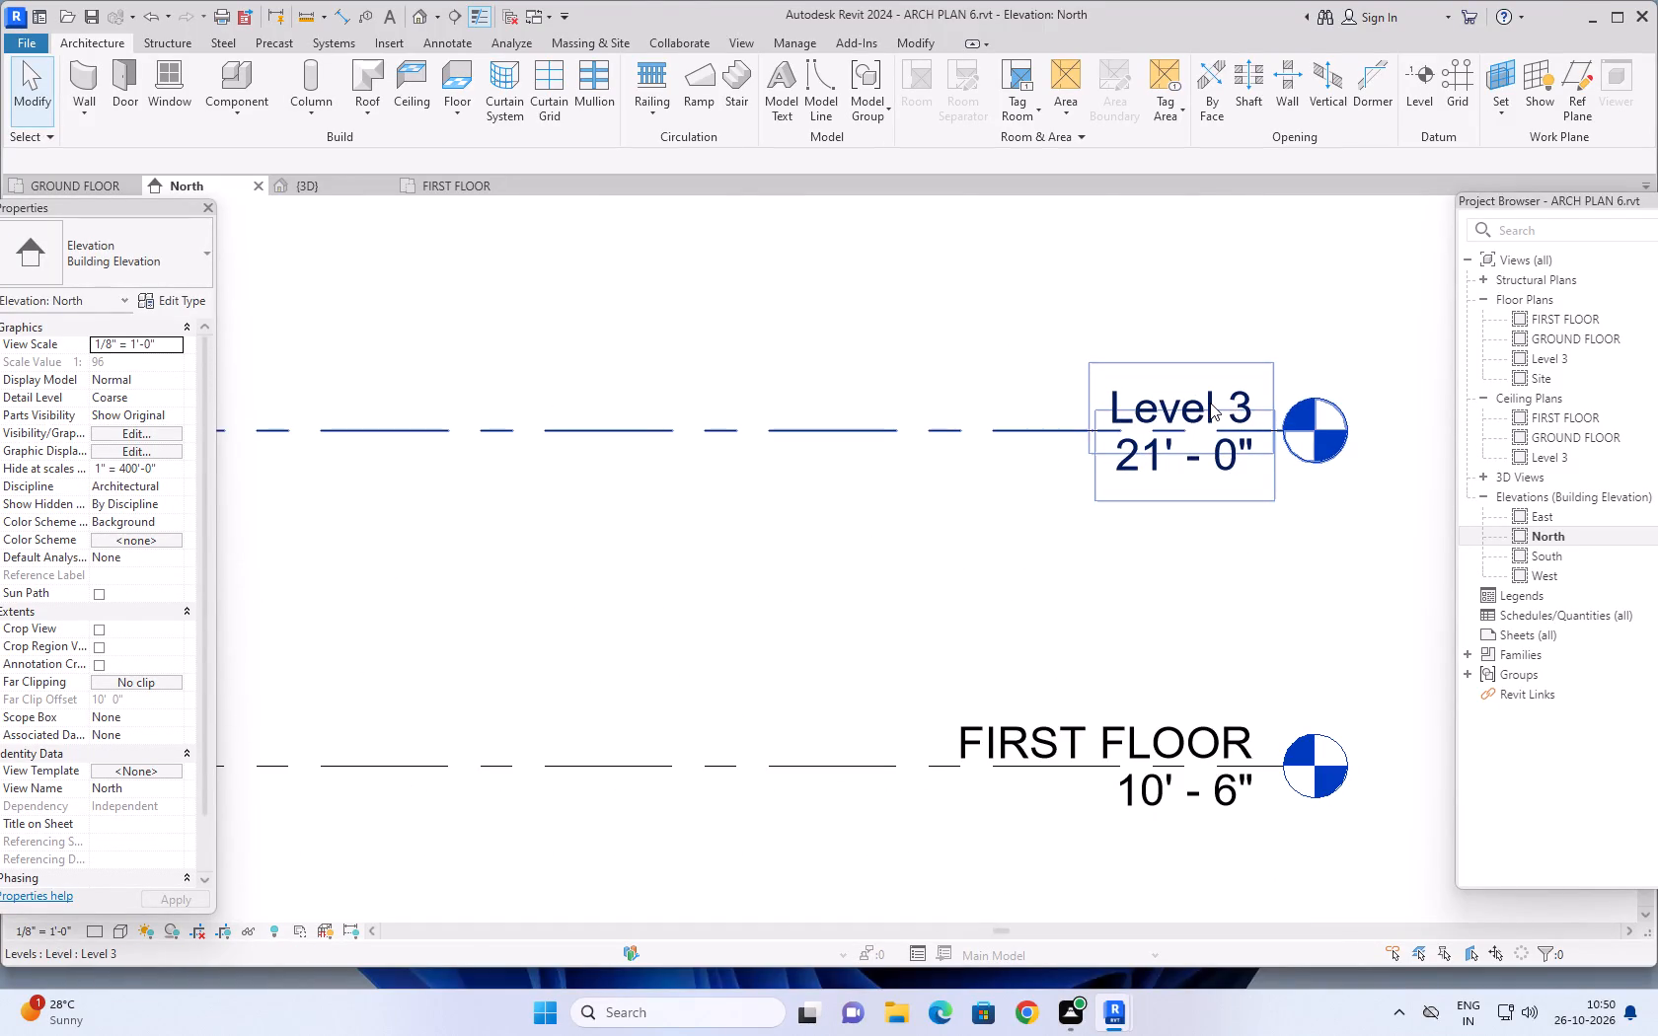
double_click(1202, 399)
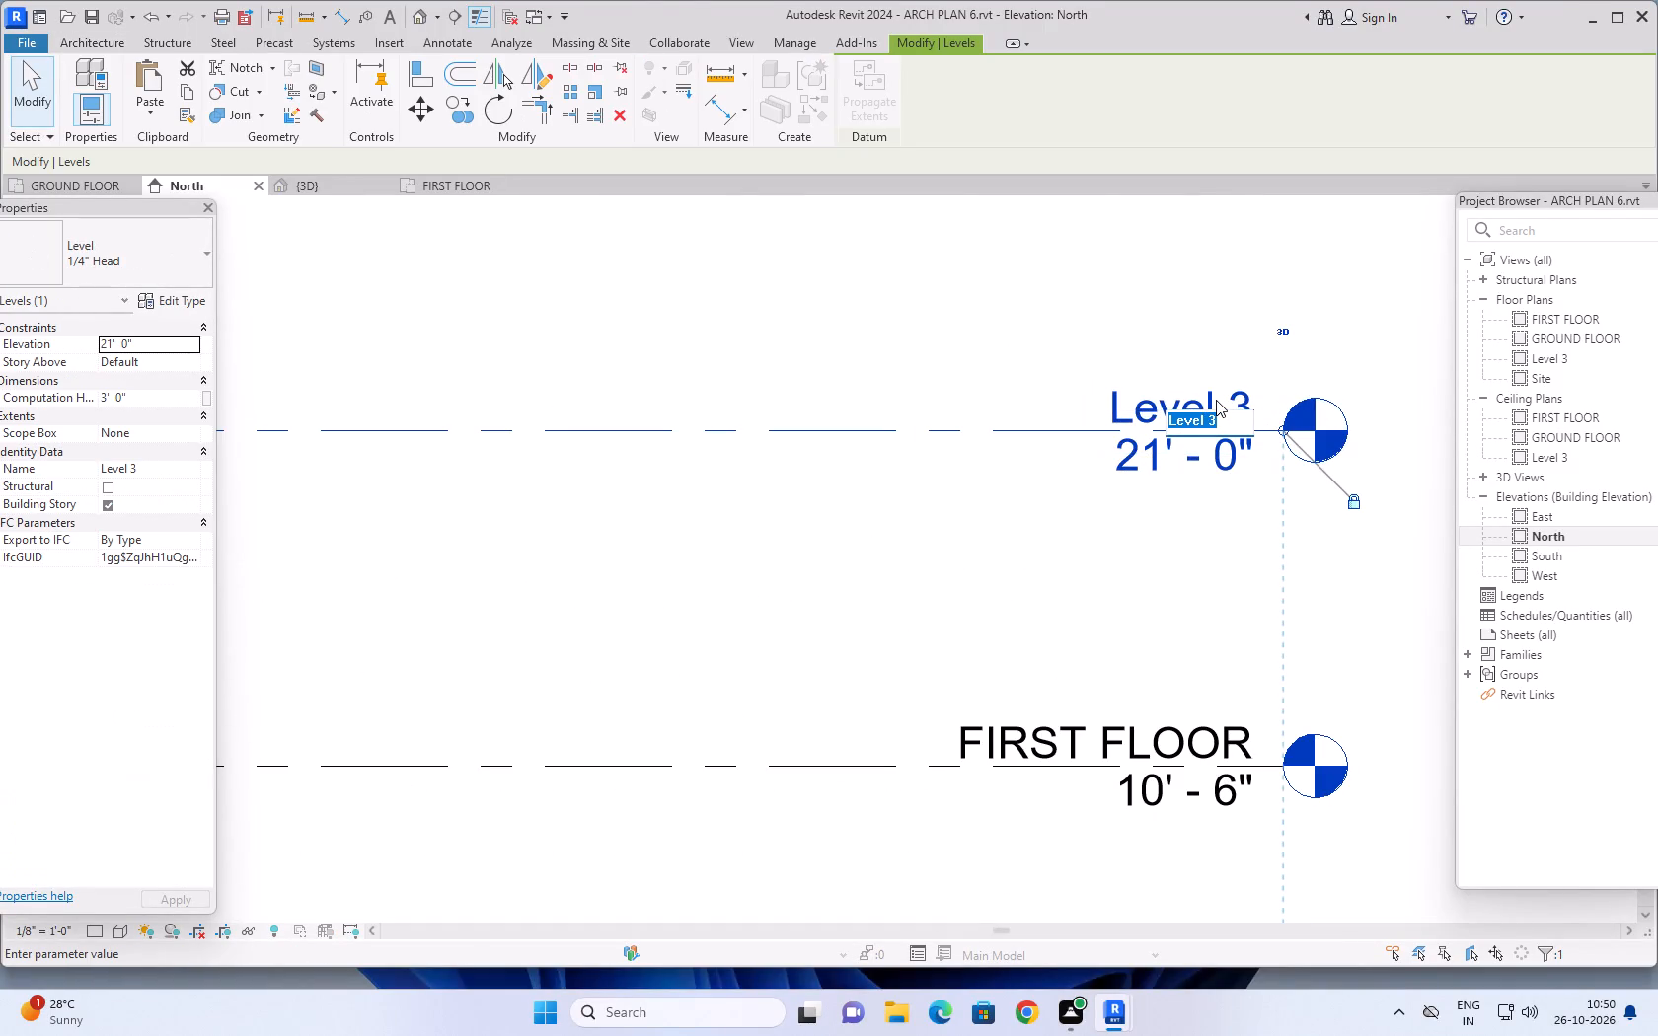
type("THIRD FLOOR")
left_click(973, 522)
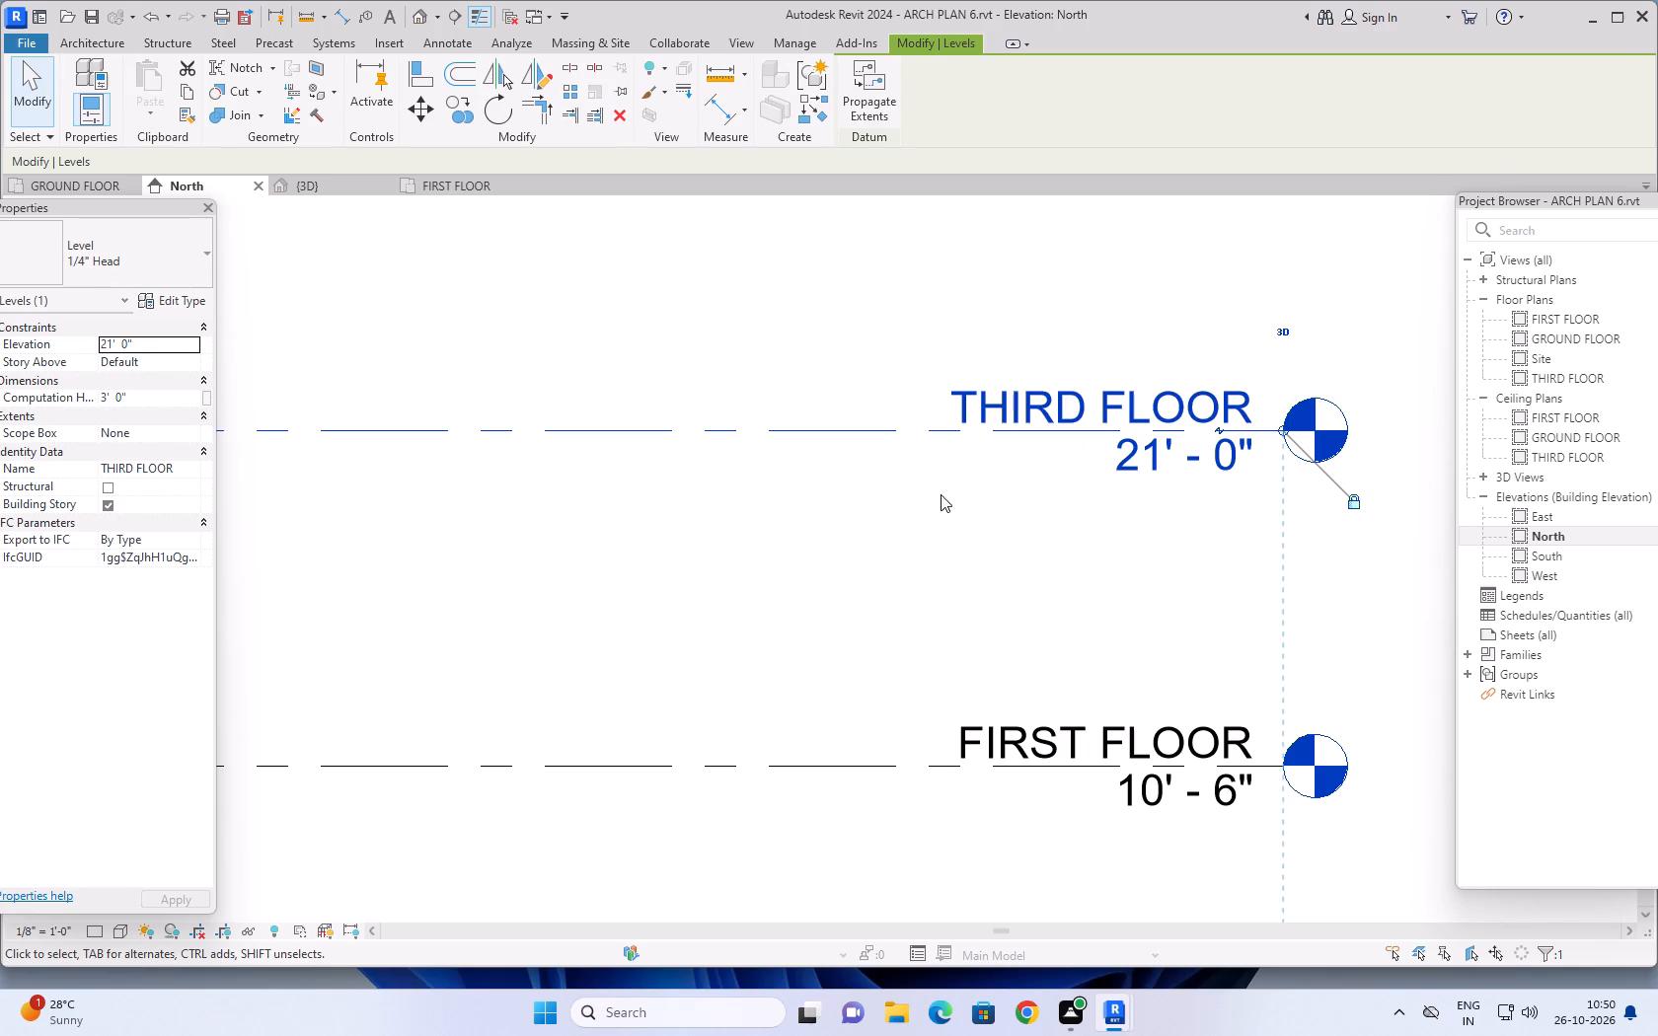
Add a new level 10' 6" above THIRD FLOOR by picking that level's line with a 10' 6" offset.
scroll(854, 313, "down", 10)
middle_click_drag(1166, 408, 1330, 474)
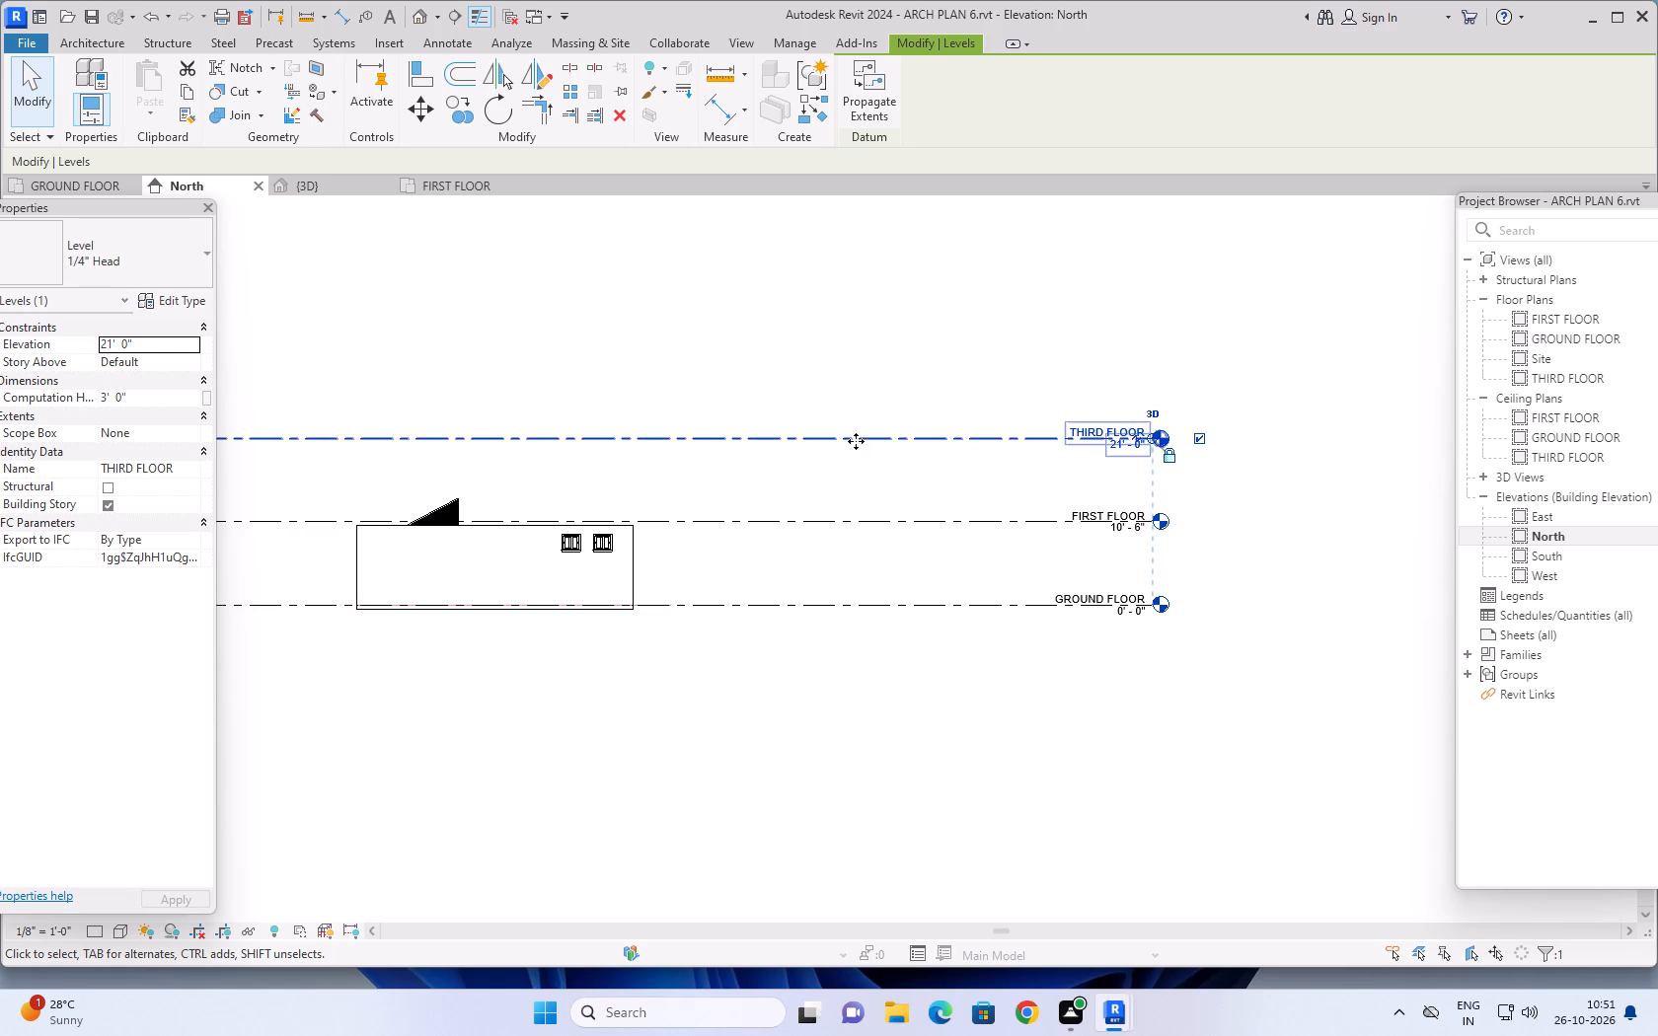
left_click(89, 39)
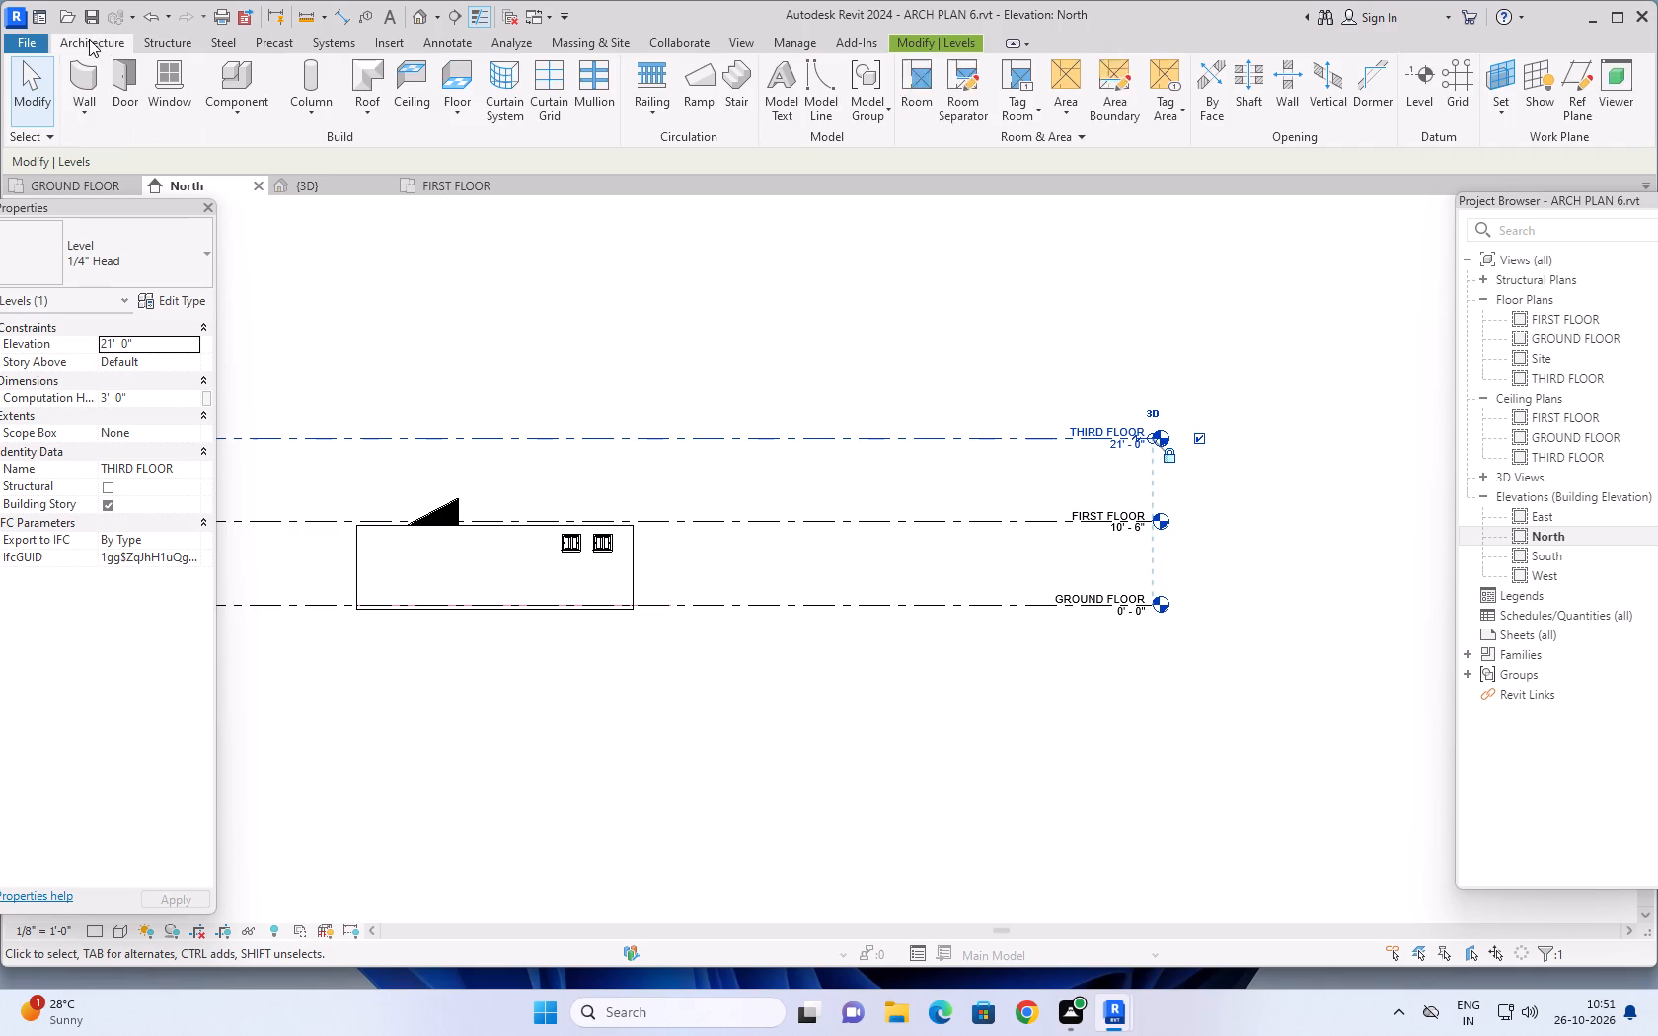
left_click(1411, 85)
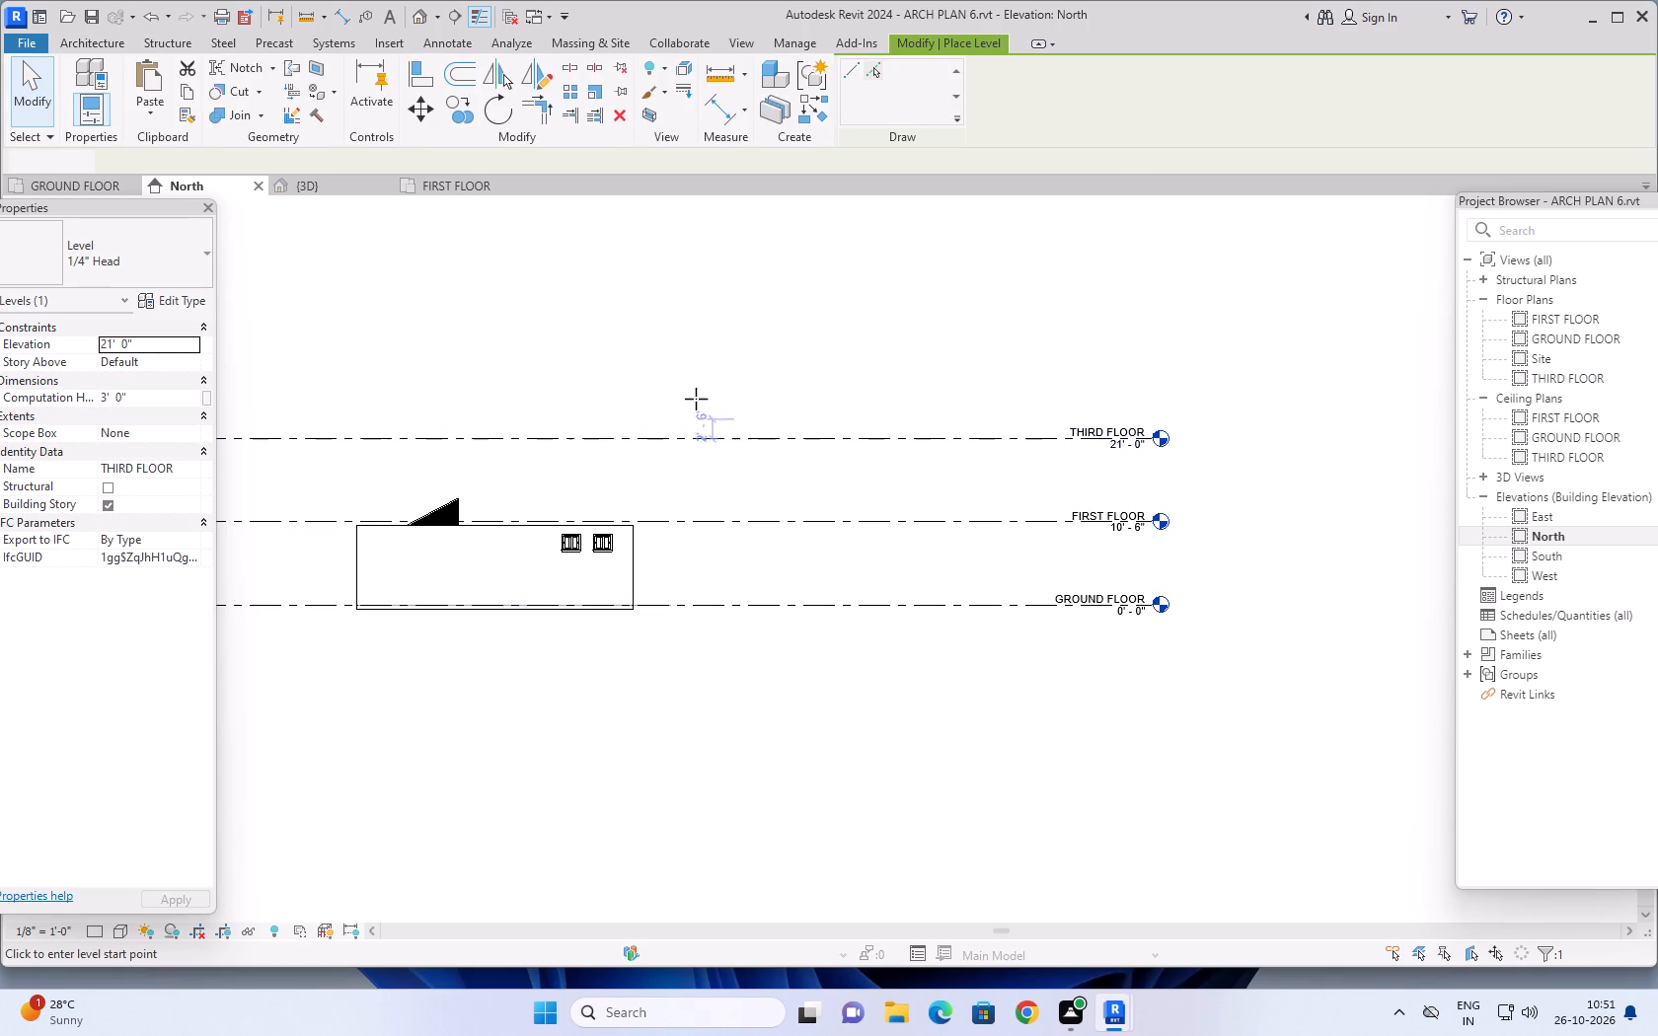
left_click_drag(467, 156, 445, 157)
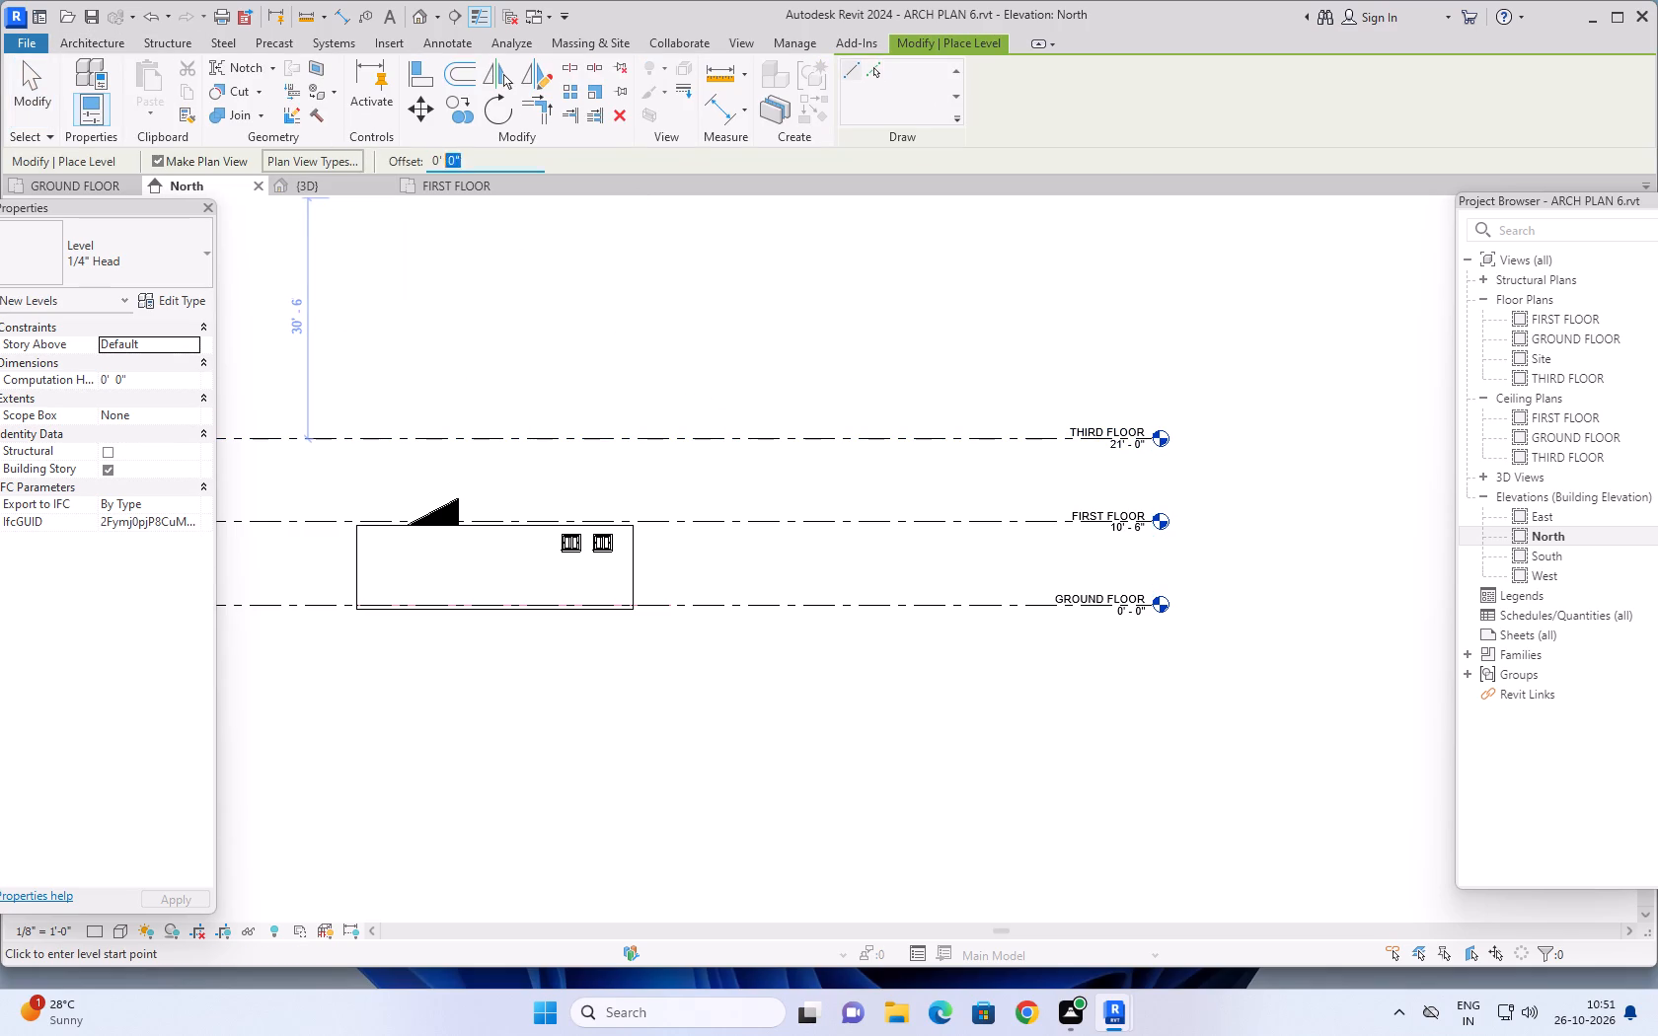
left_click_drag(445, 157, 421, 157)
type("10'6")
key("shift+quotedbl")
key("Return")
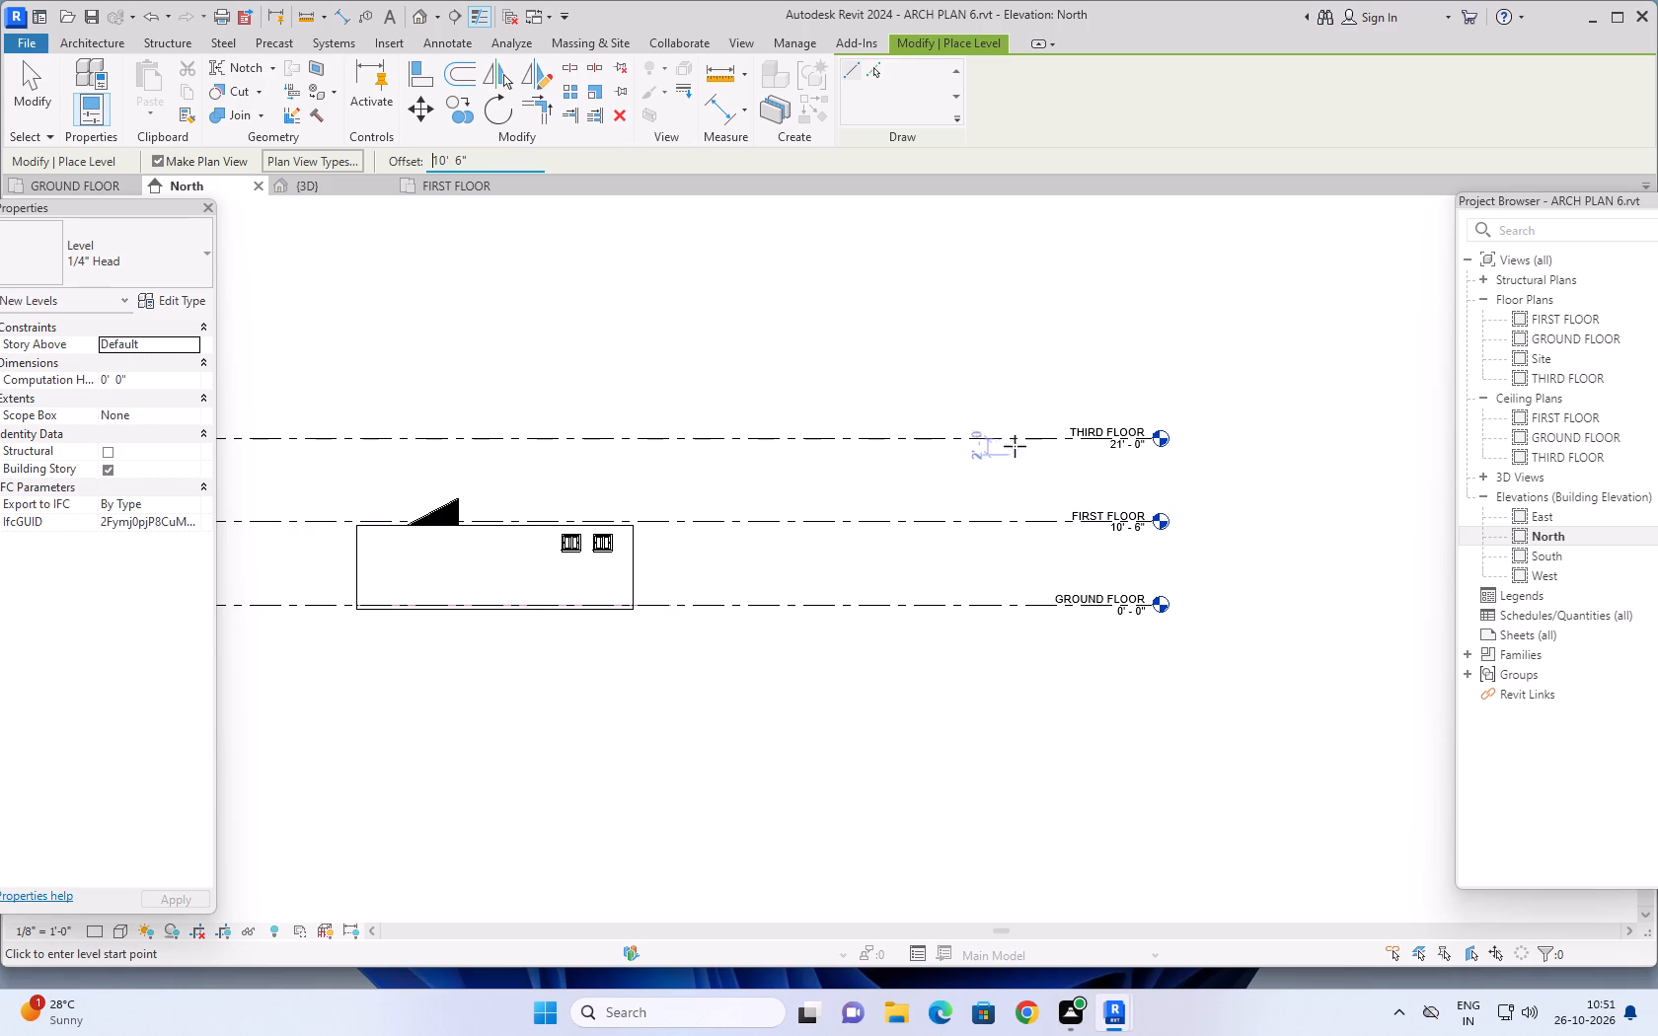
left_click(878, 73)
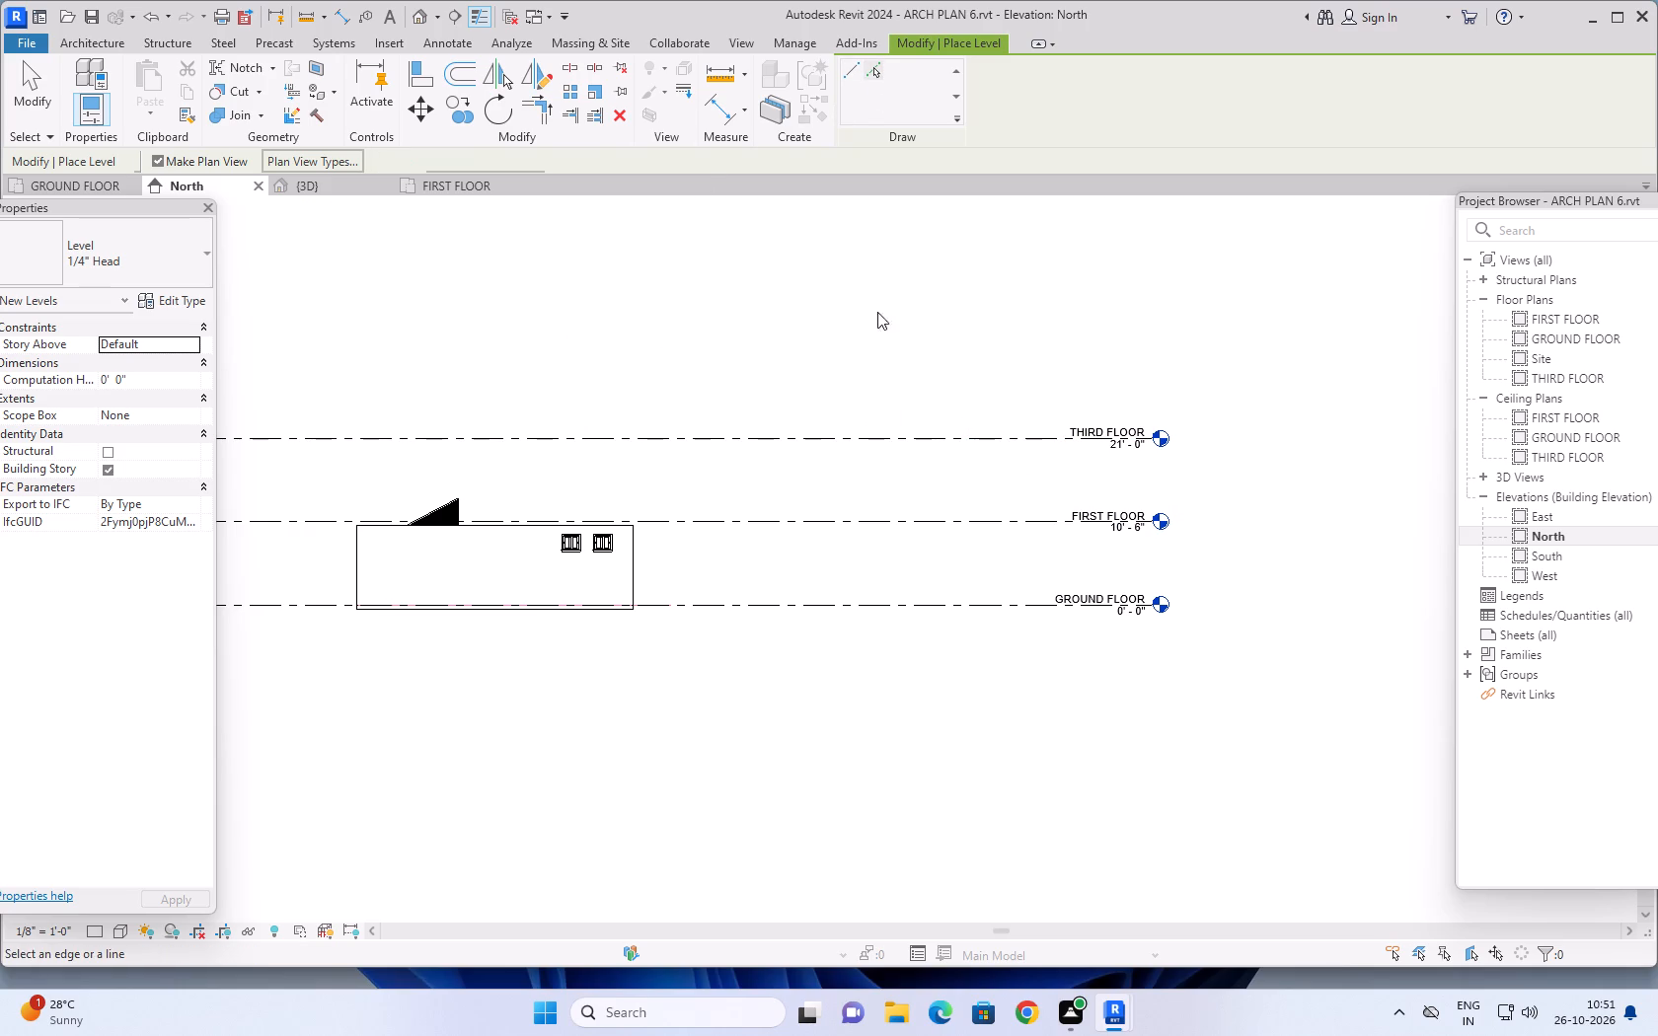
left_click(879, 434)
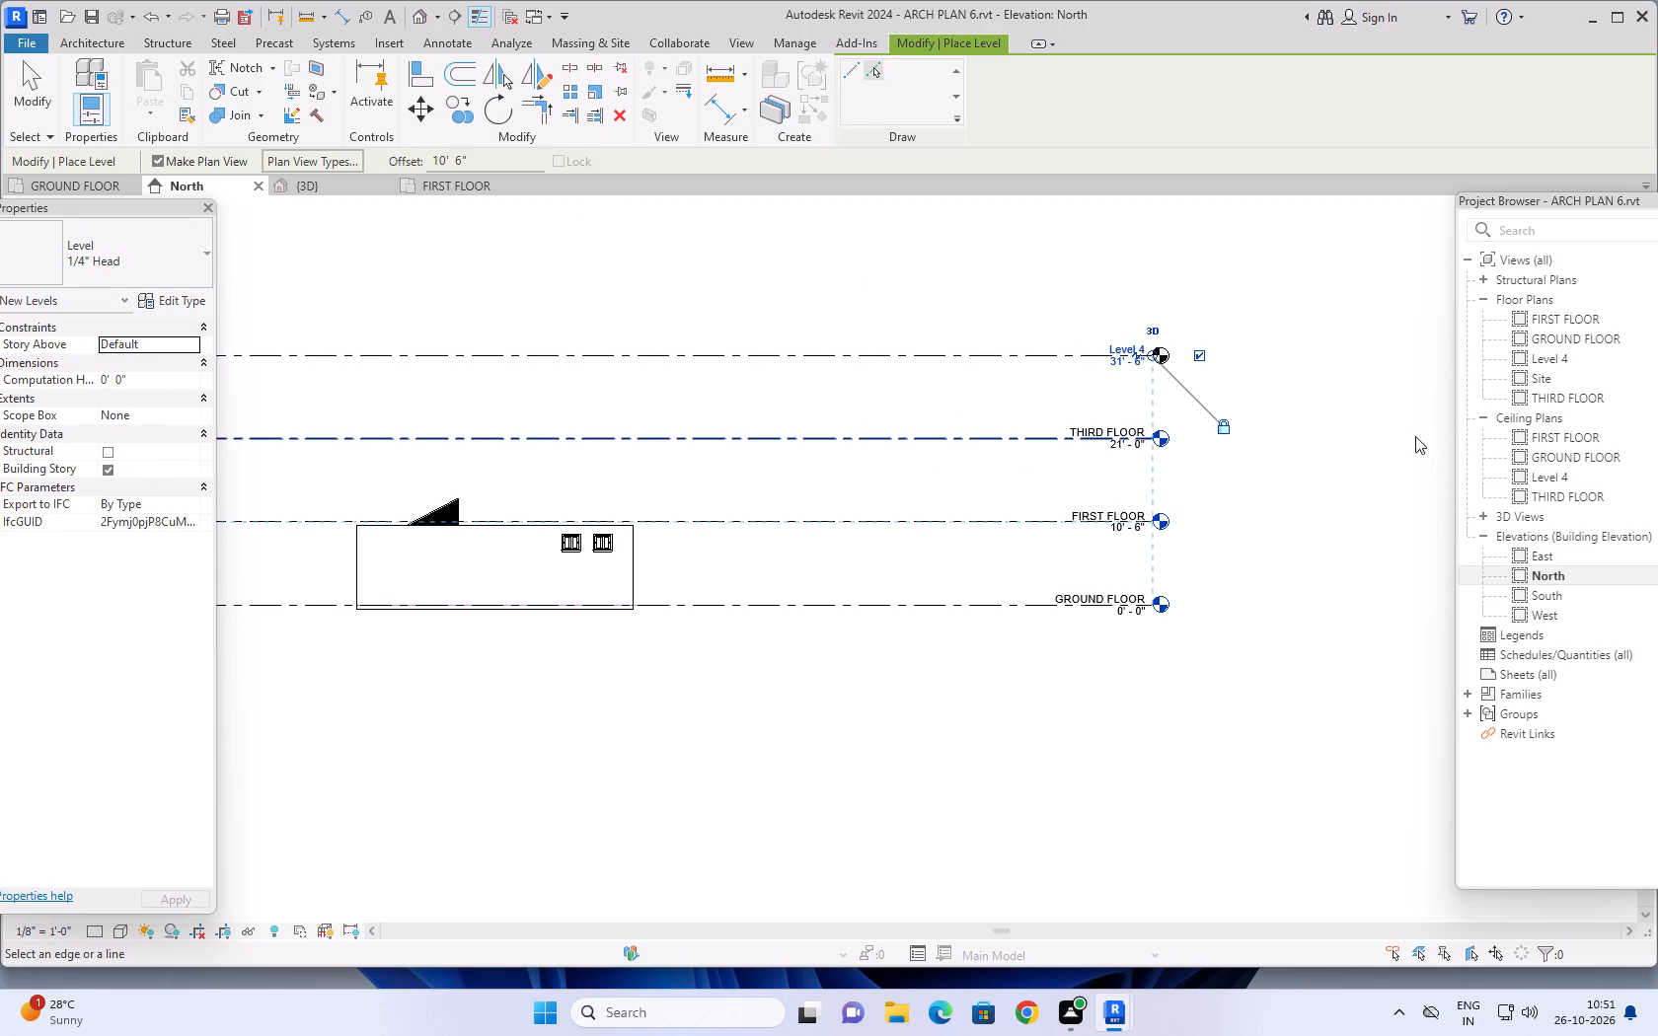
key("Escape")
key("Escape")
key("Escape")
key("Escape")
Rename the new topmost level, Level 4, as ROOF in the North elevation.
scroll(1131, 334, "up", 5)
key("Escape")
scroll(1150, 339, "up", 5)
key("Escape")
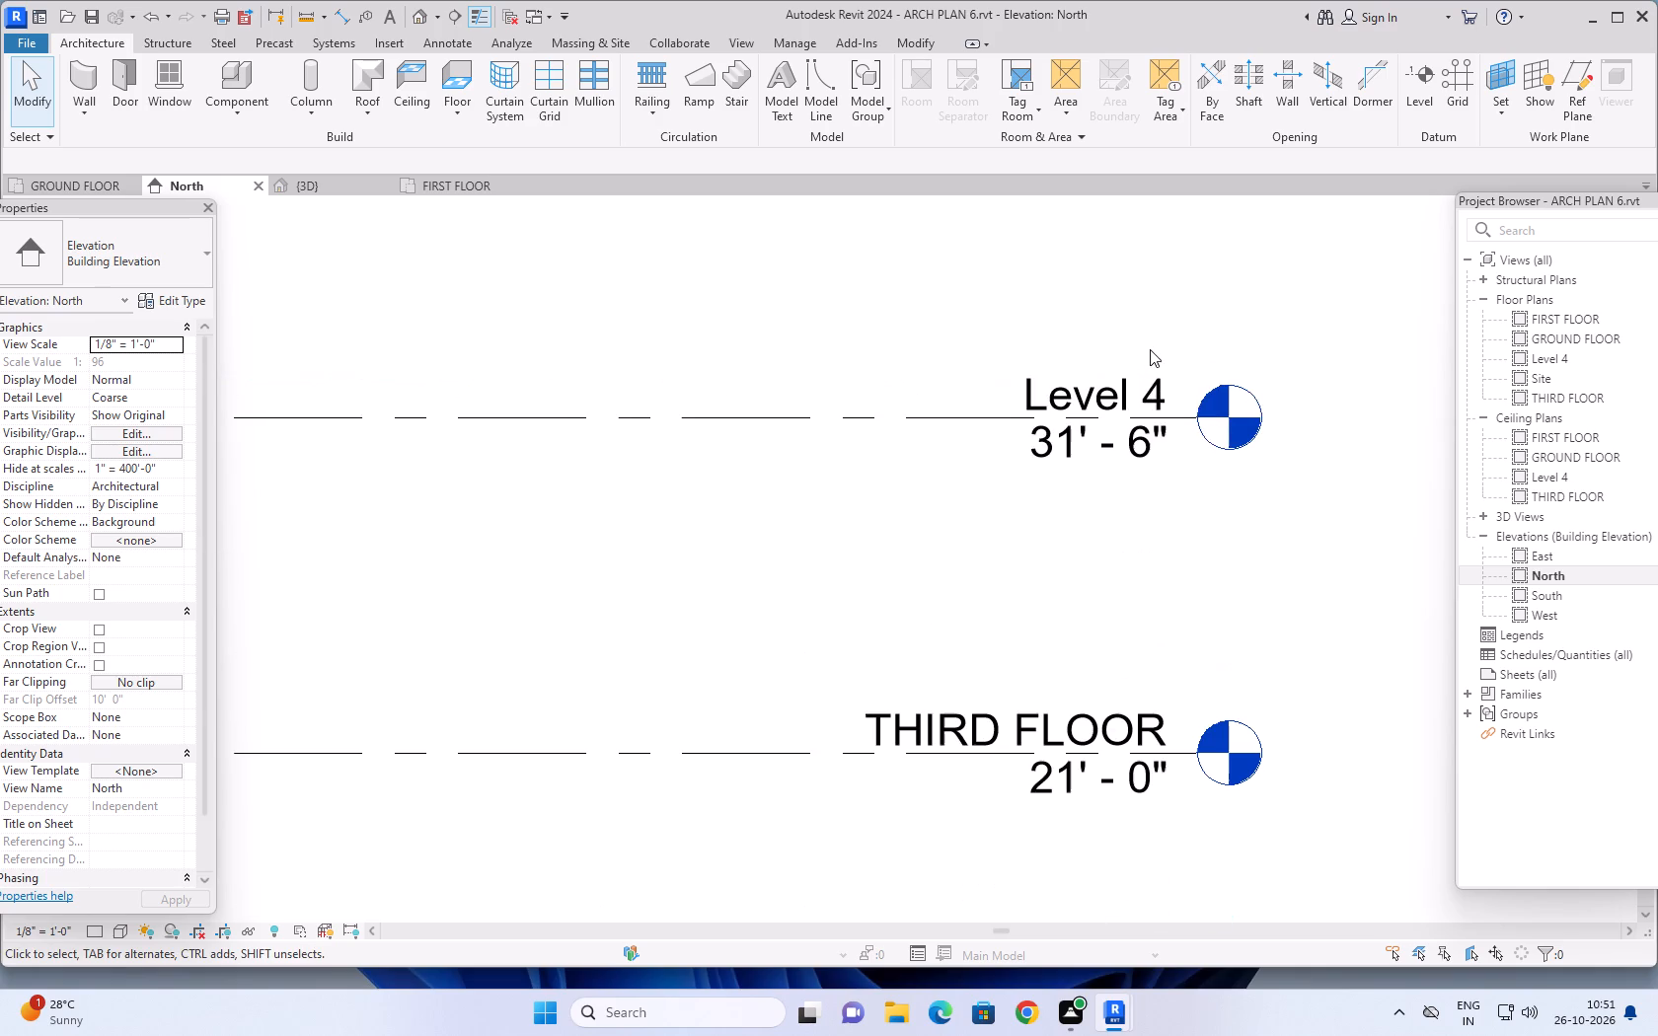
double_click(1126, 390)
type("ROOF")
left_click(933, 336)
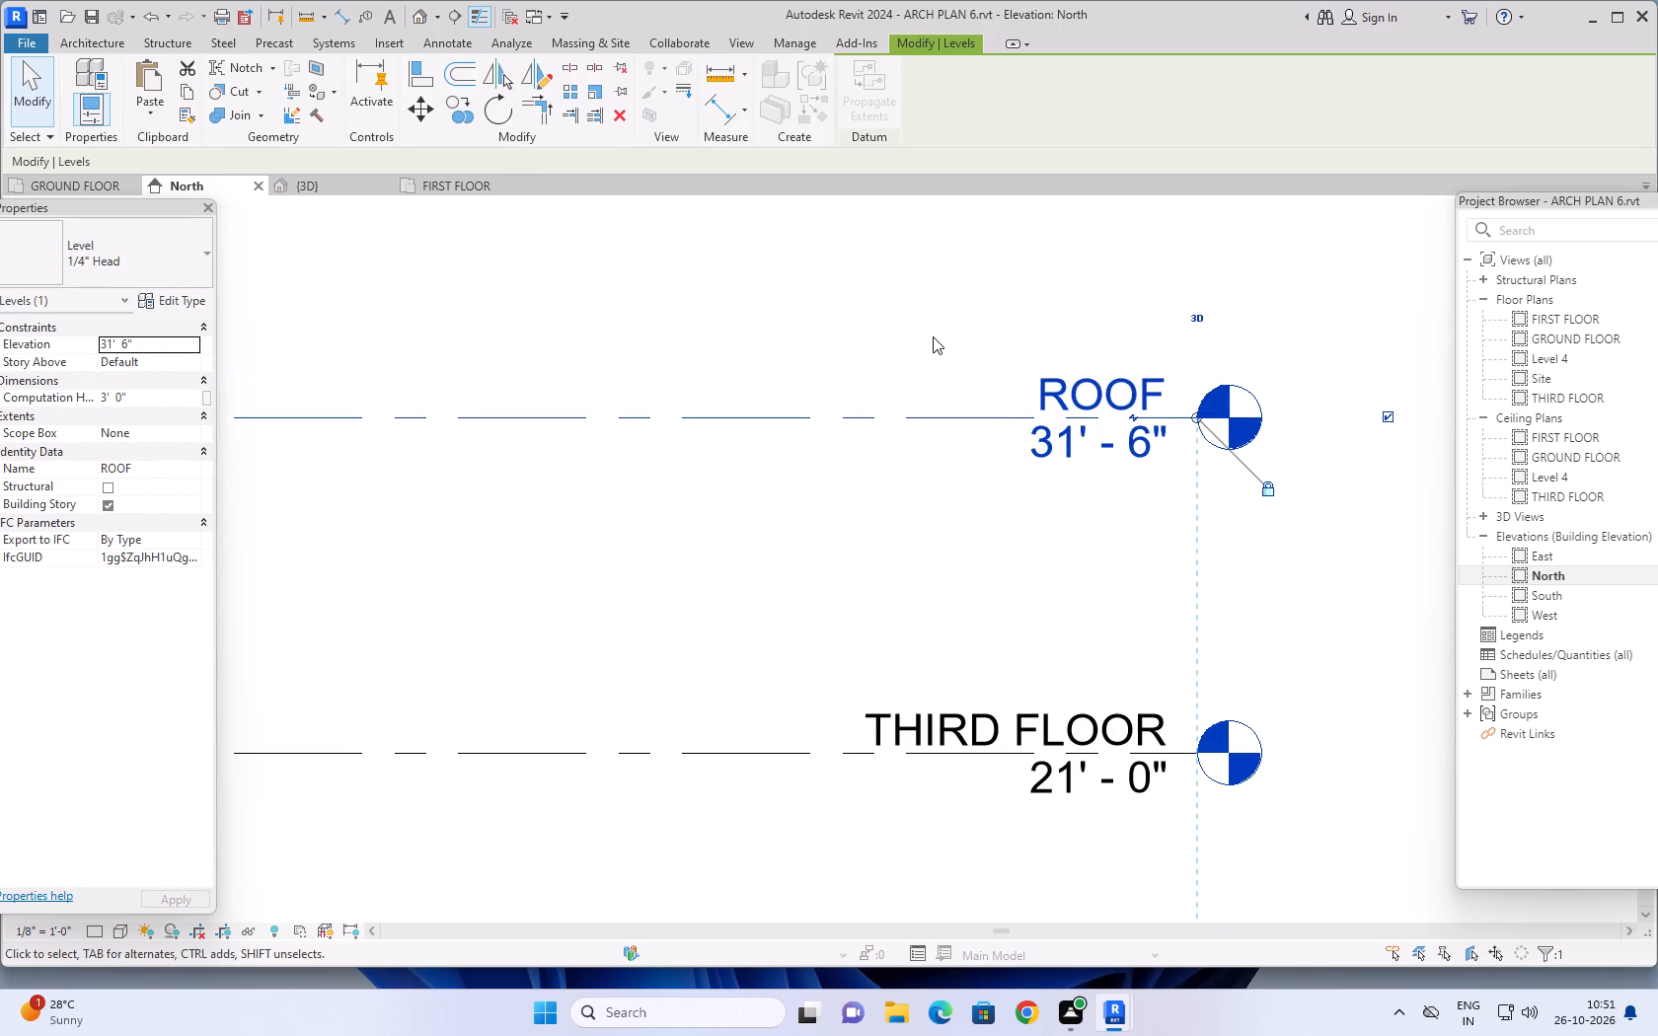
Open the FIRST FLOOR plan and examine its room layout, staircase and parking area.
scroll(933, 351, "down", 18)
middle_click_drag(953, 664, 1052, 677)
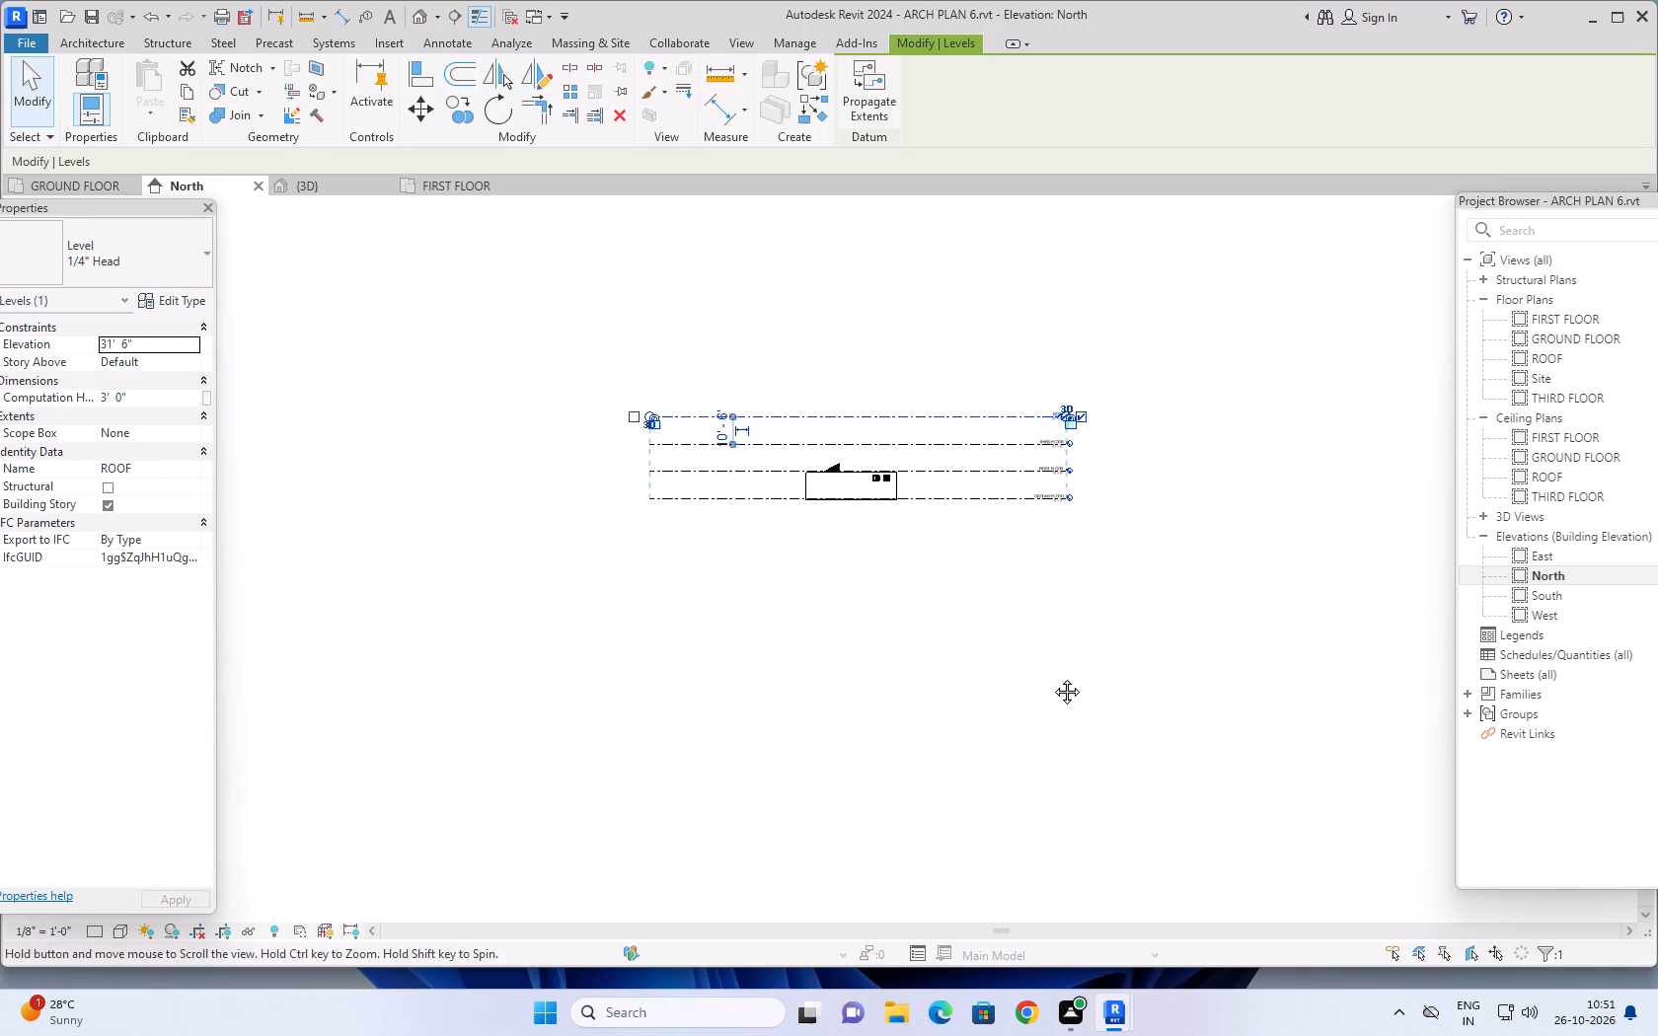
middle_click_drag(1052, 677, 1053, 702)
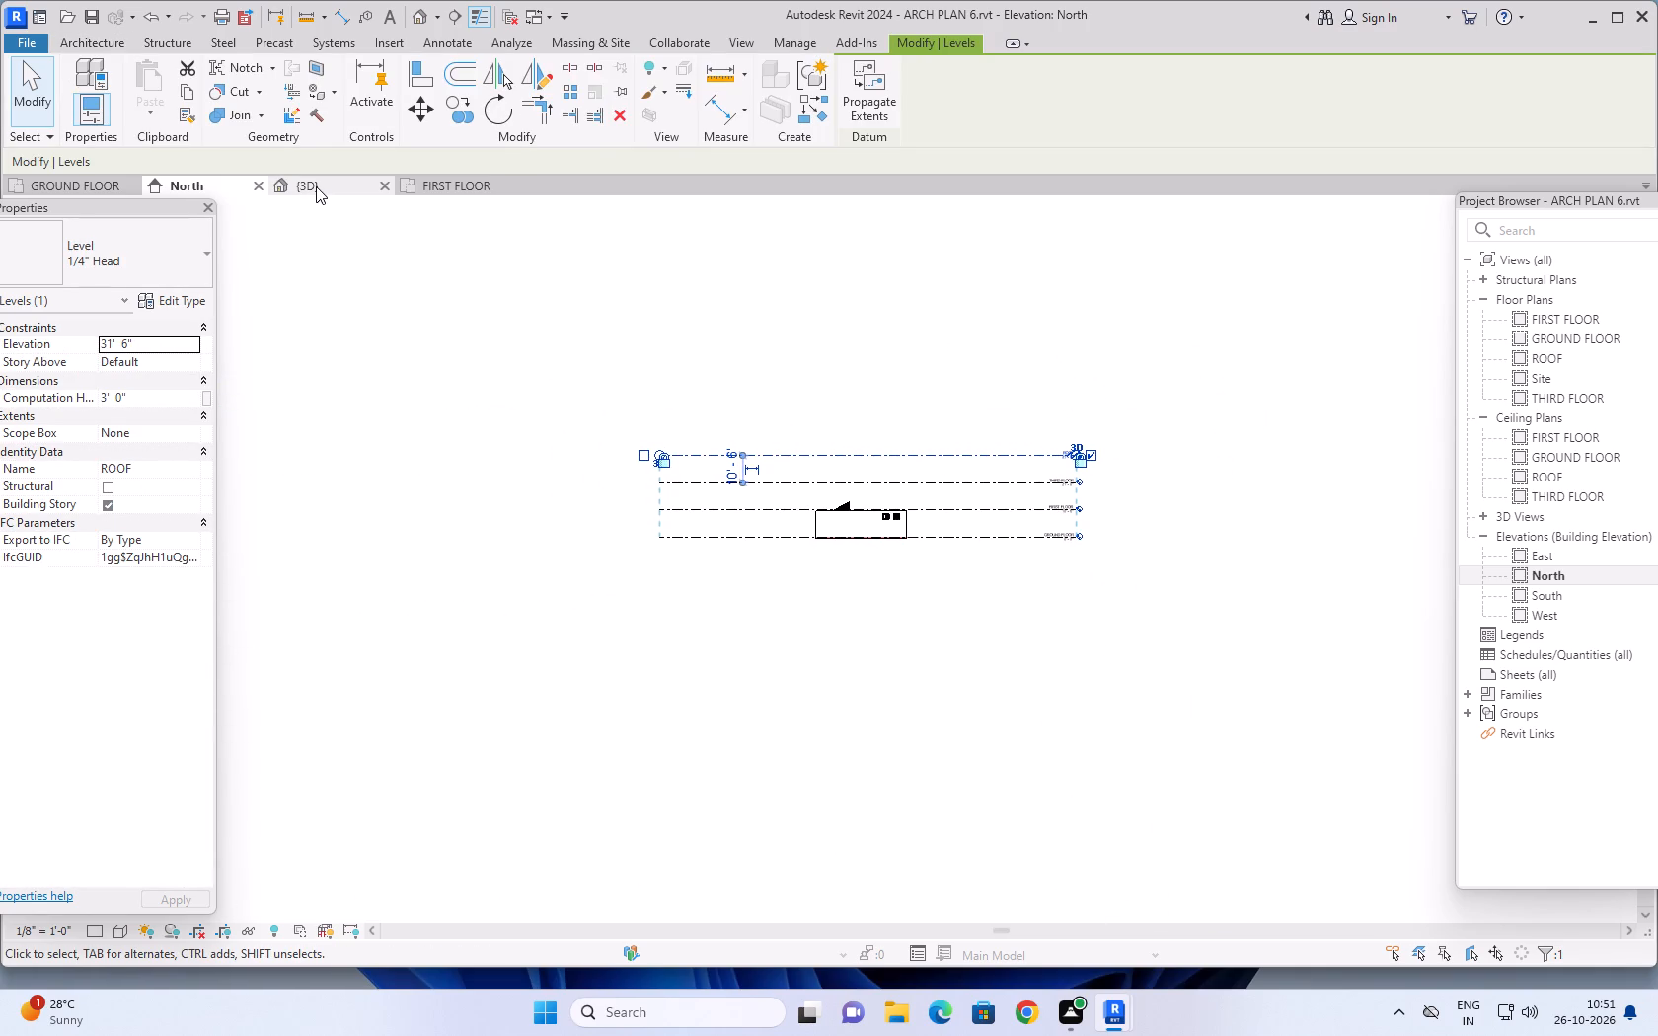
left_click(432, 185)
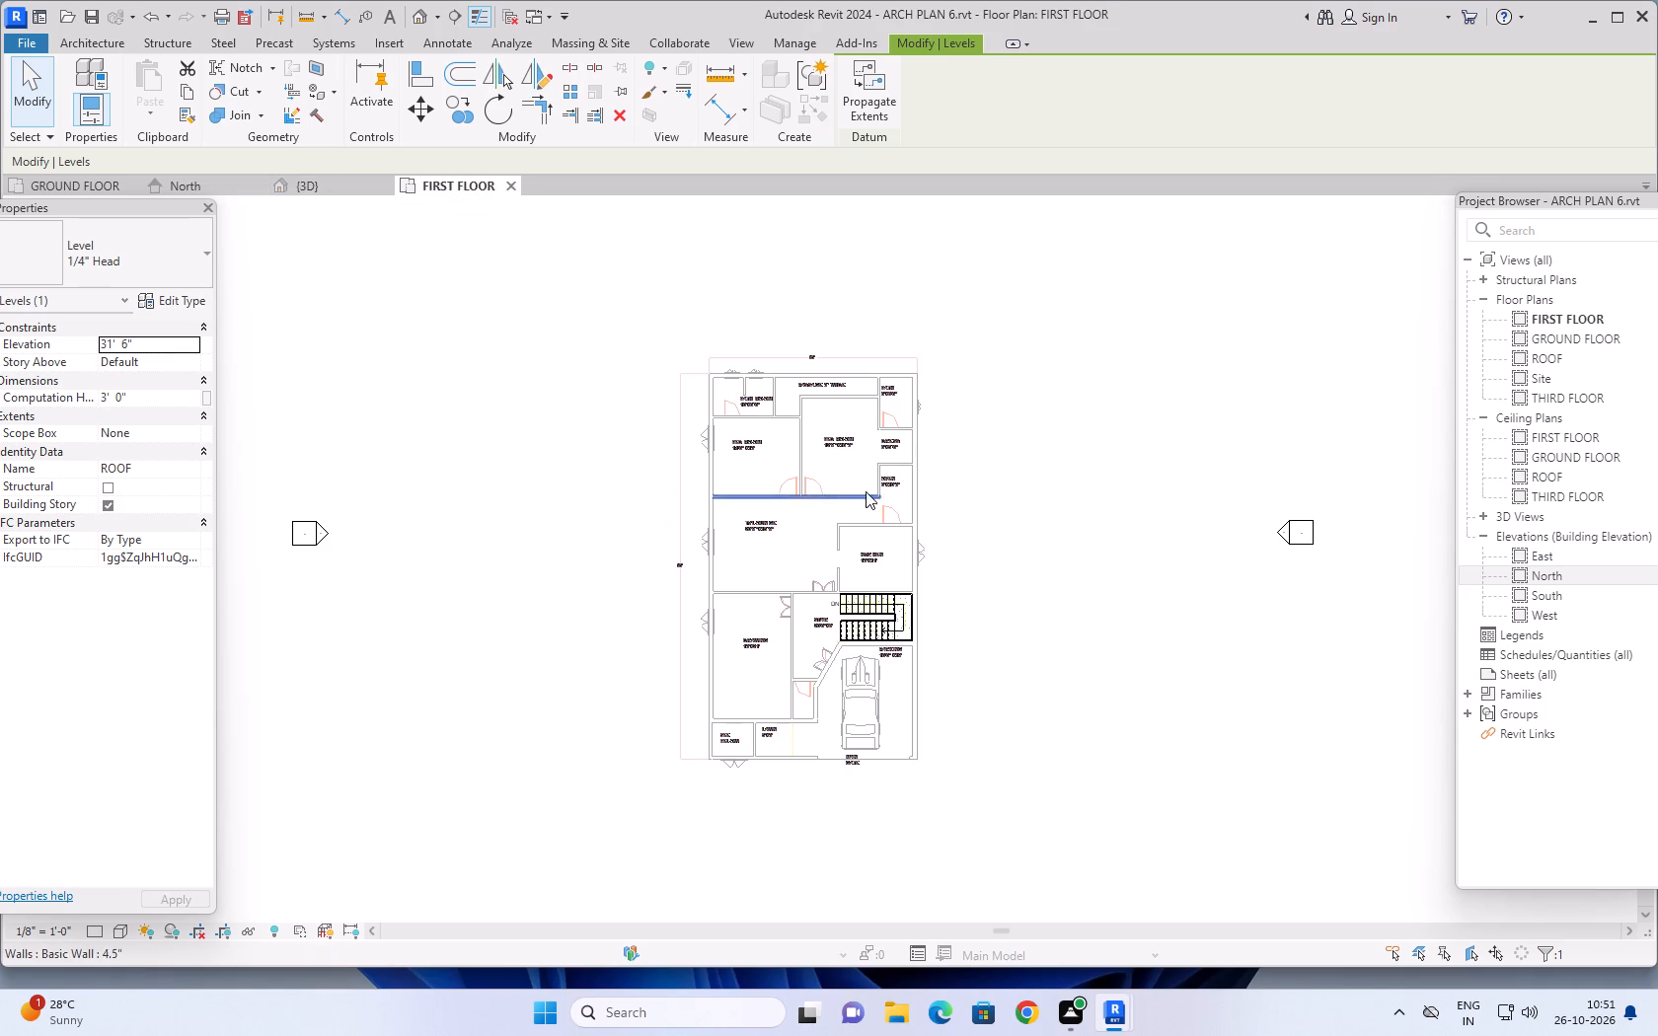
scroll(1092, 500, "down", 2)
middle_click_drag(1108, 502, 1083, 420)
scroll(1042, 452, "up", 2)
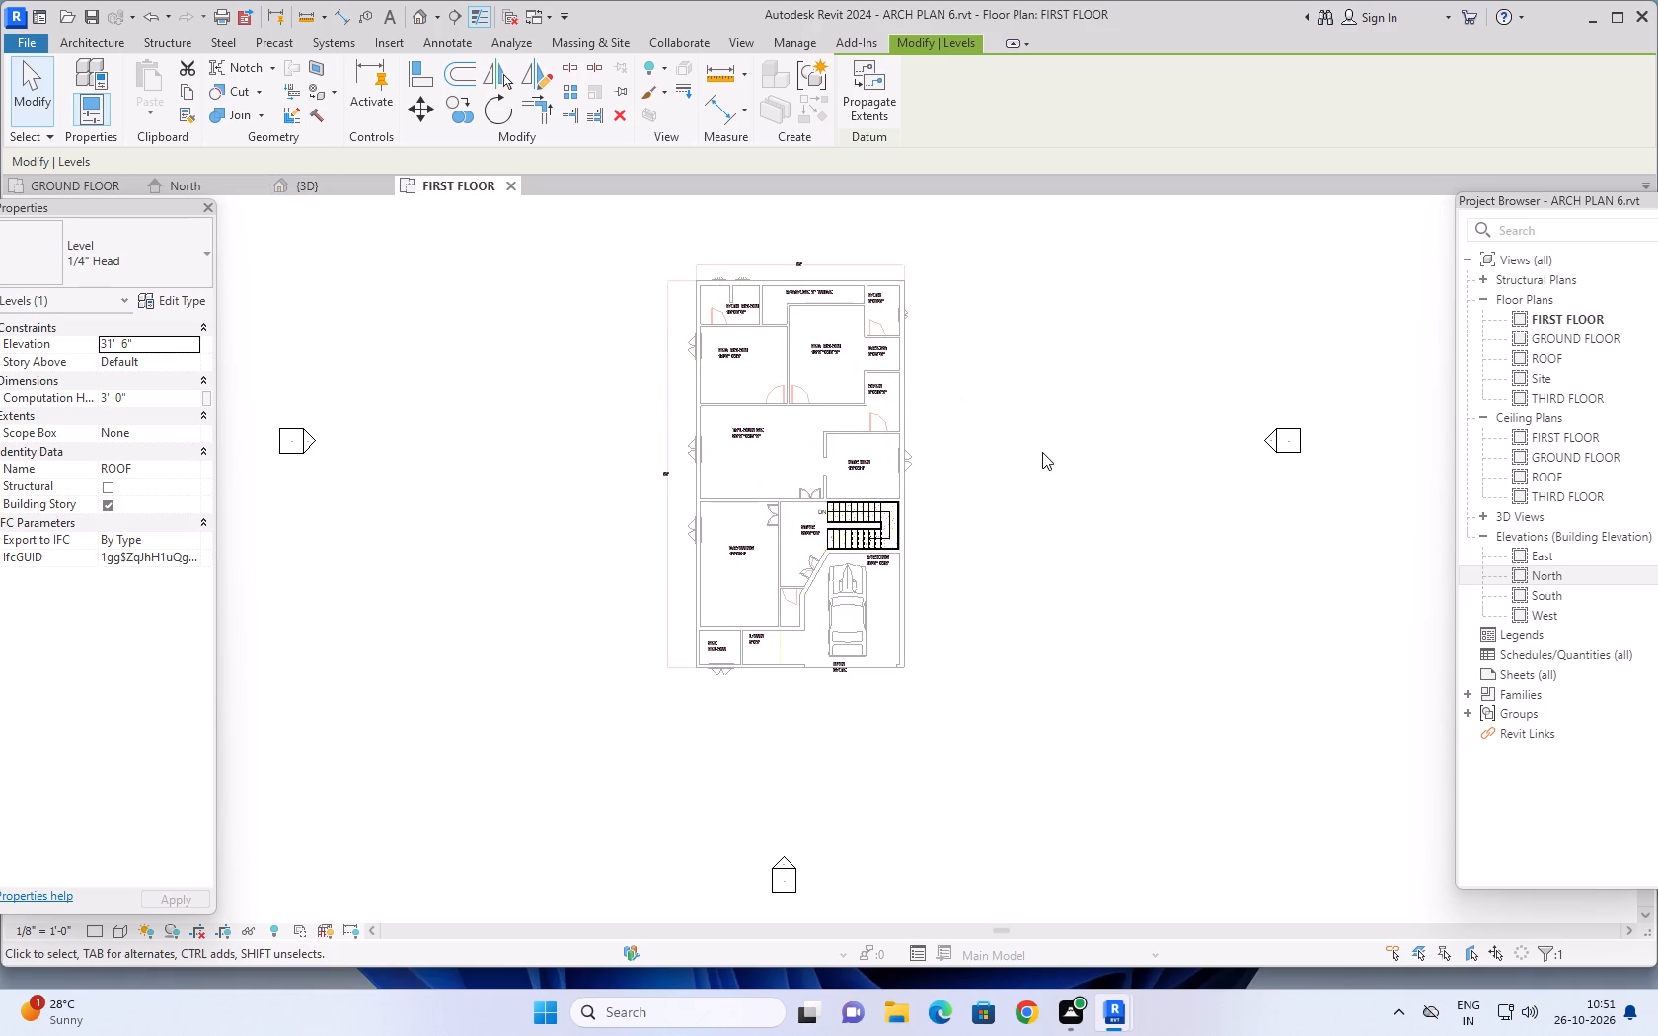
scroll(1042, 452, "up", 1)
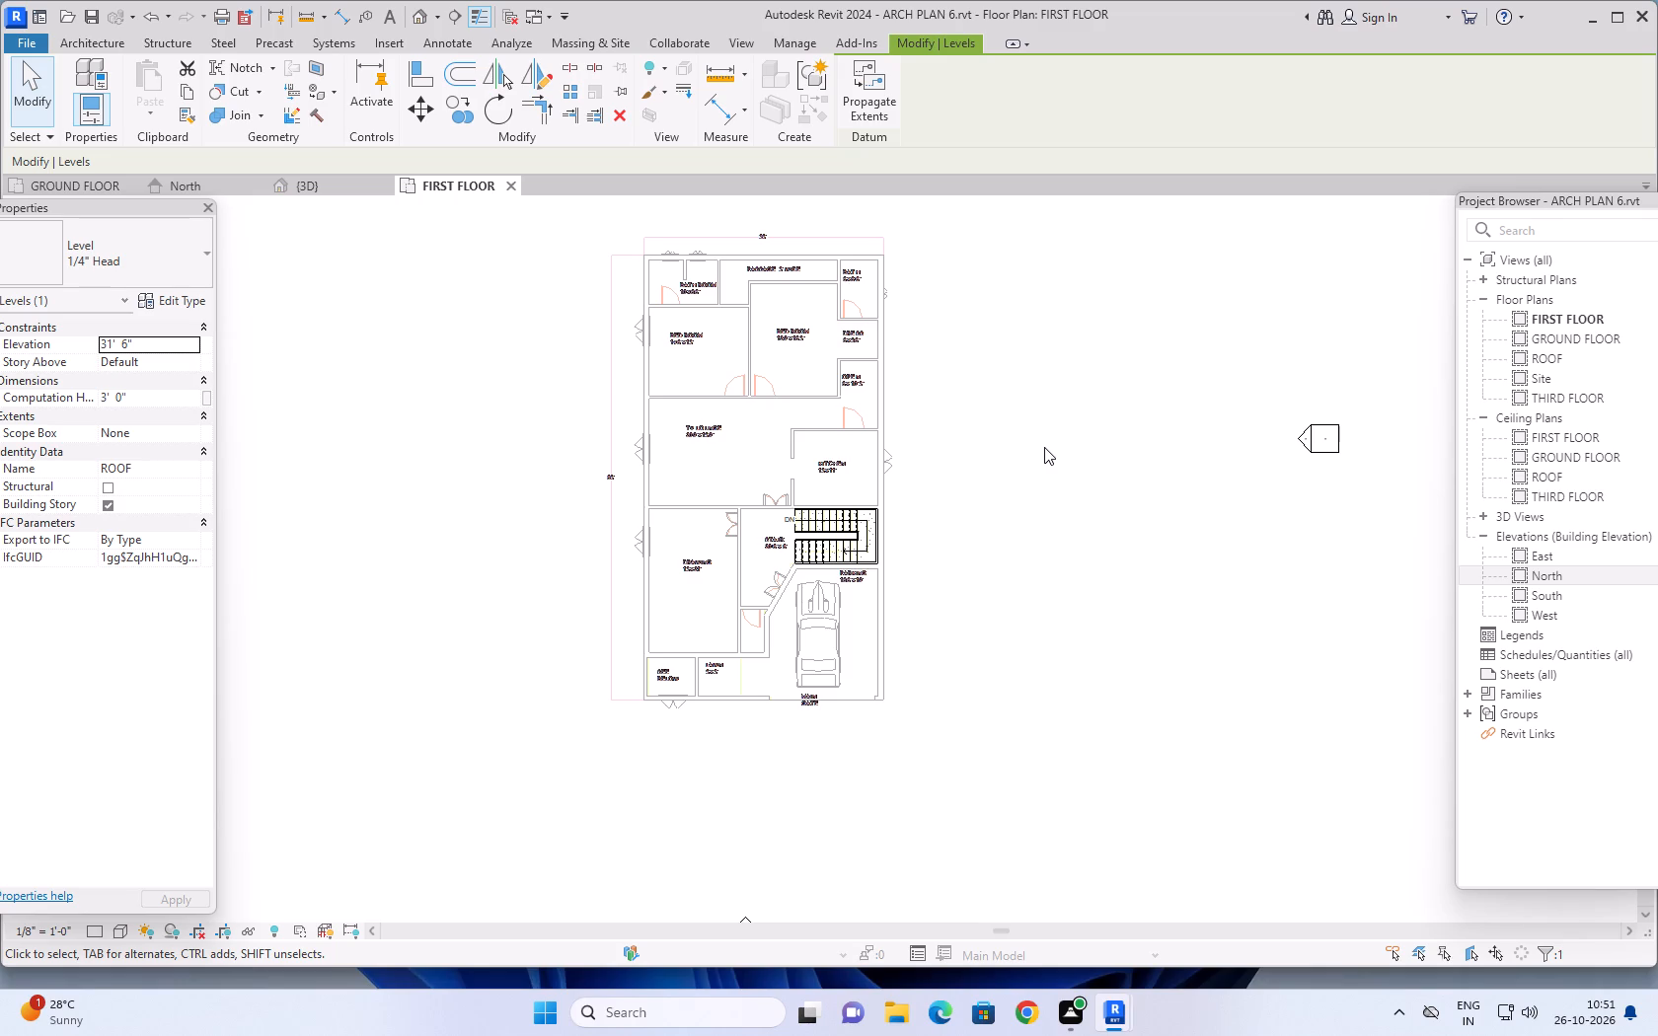
scroll(762, 670, "up", 2)
scroll(895, 615, "up", 1)
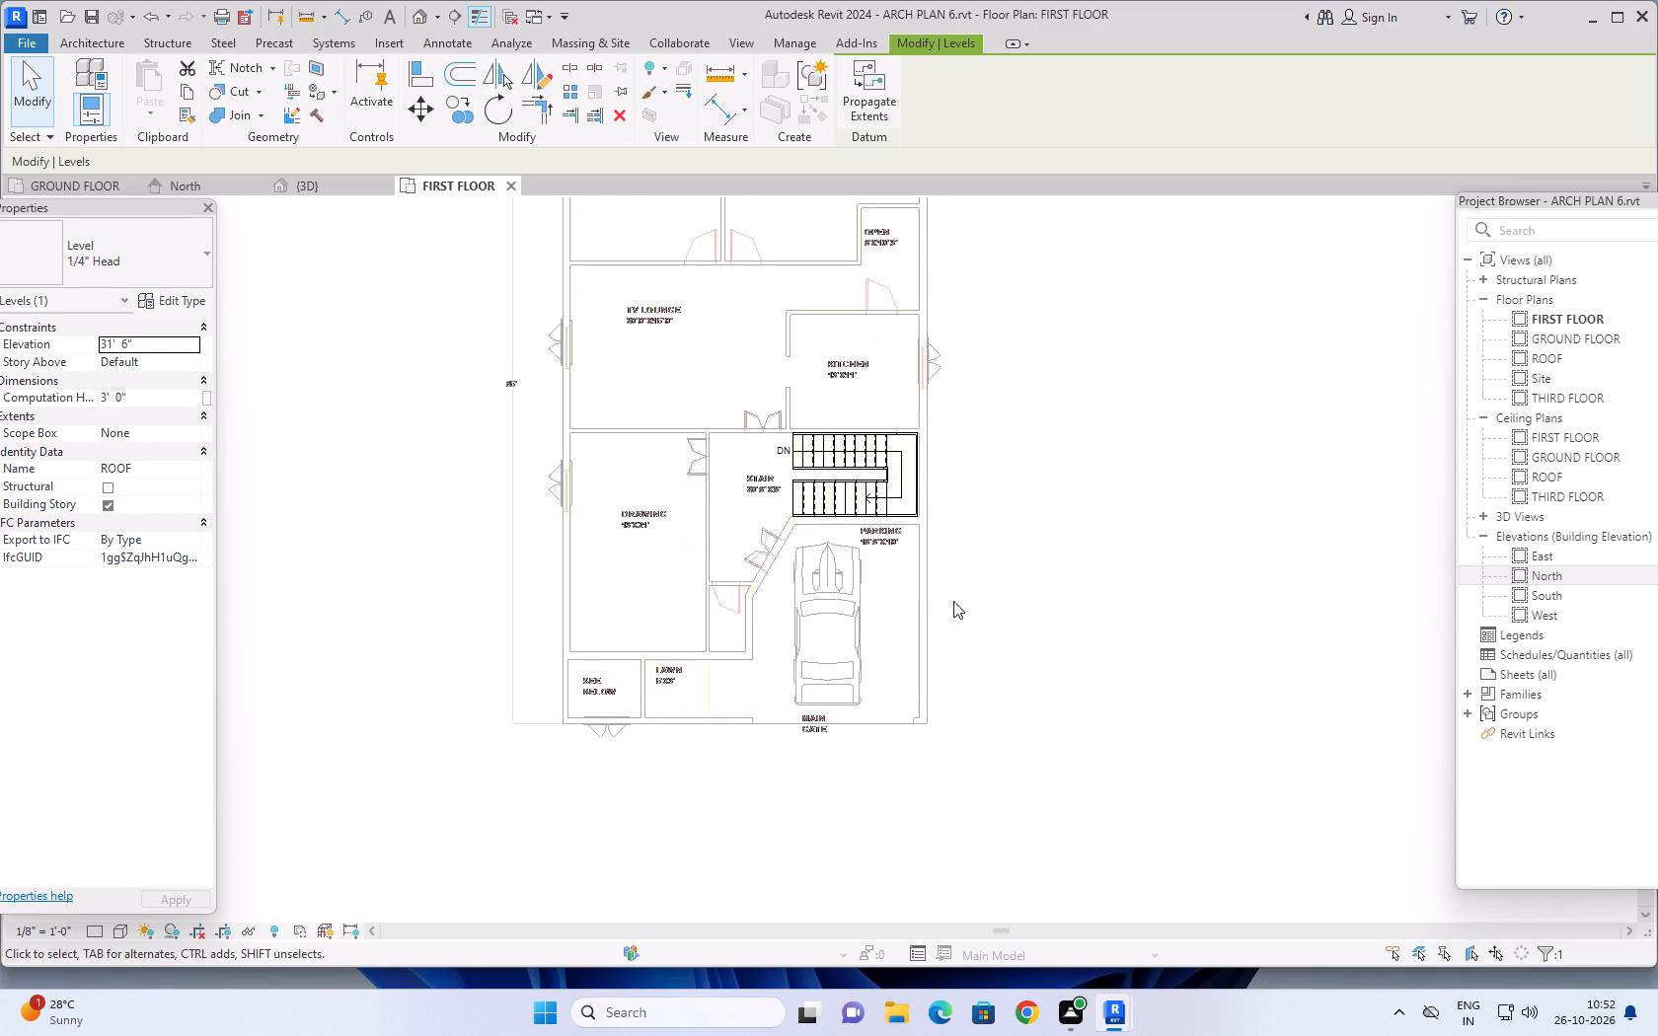
scroll(953, 601, "up", 1)
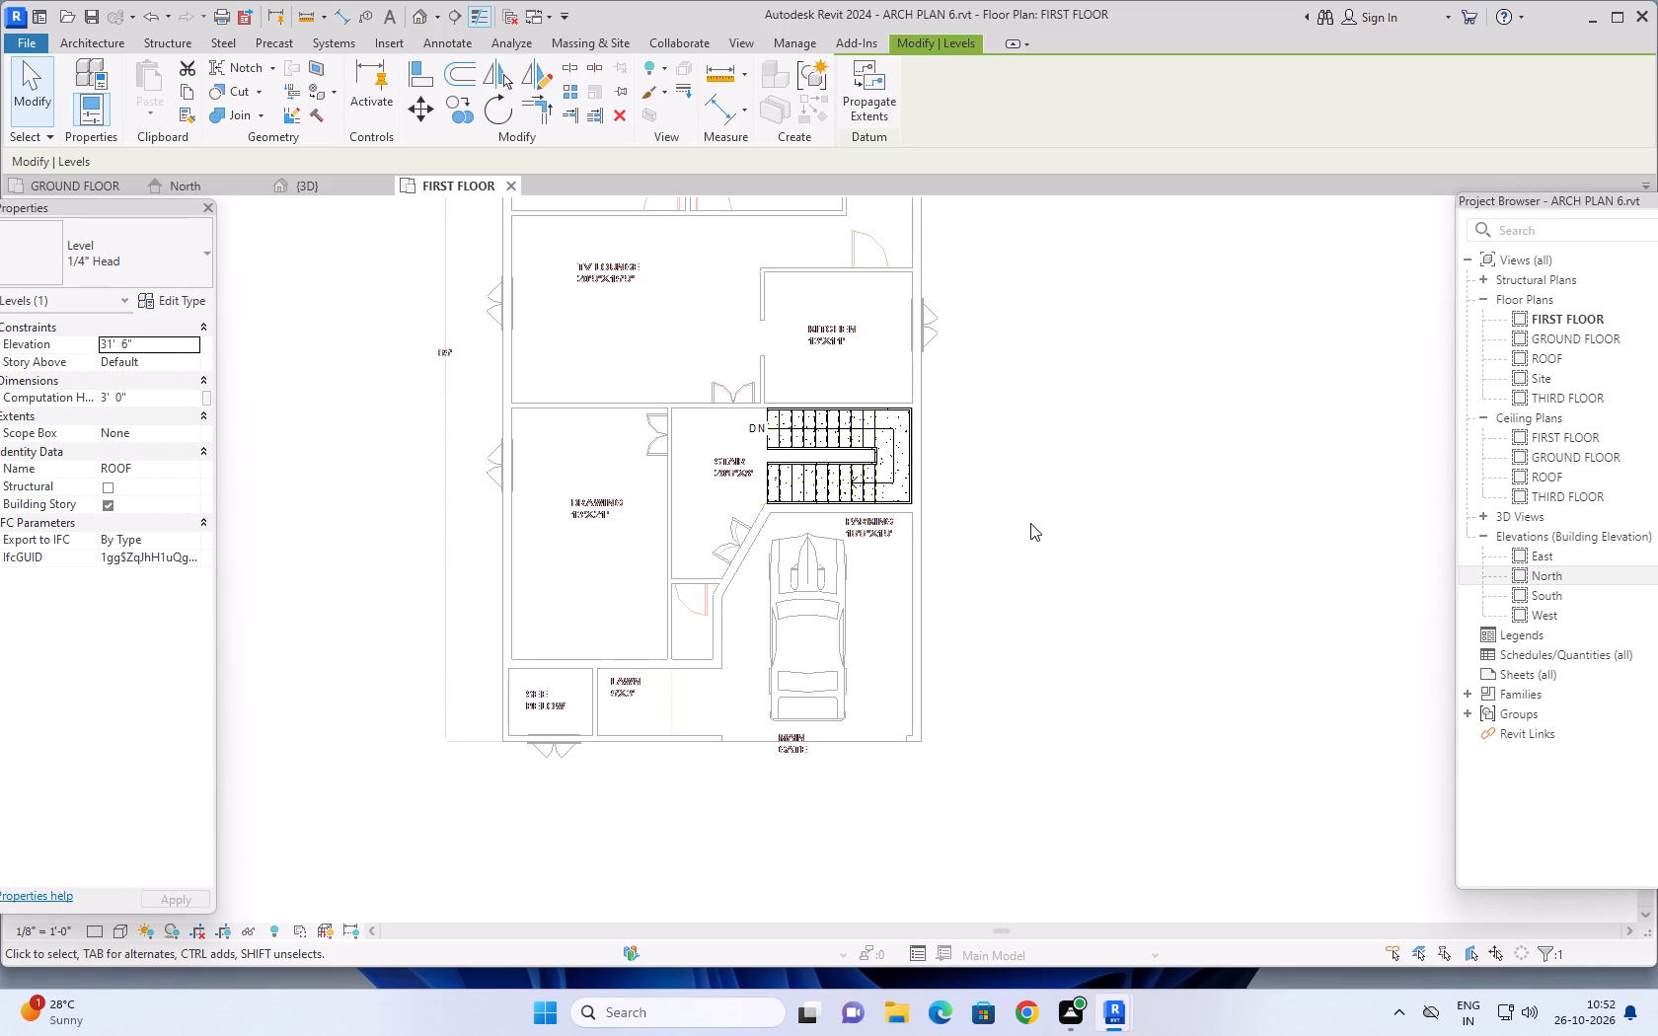
scroll(1022, 507, "down", 1)
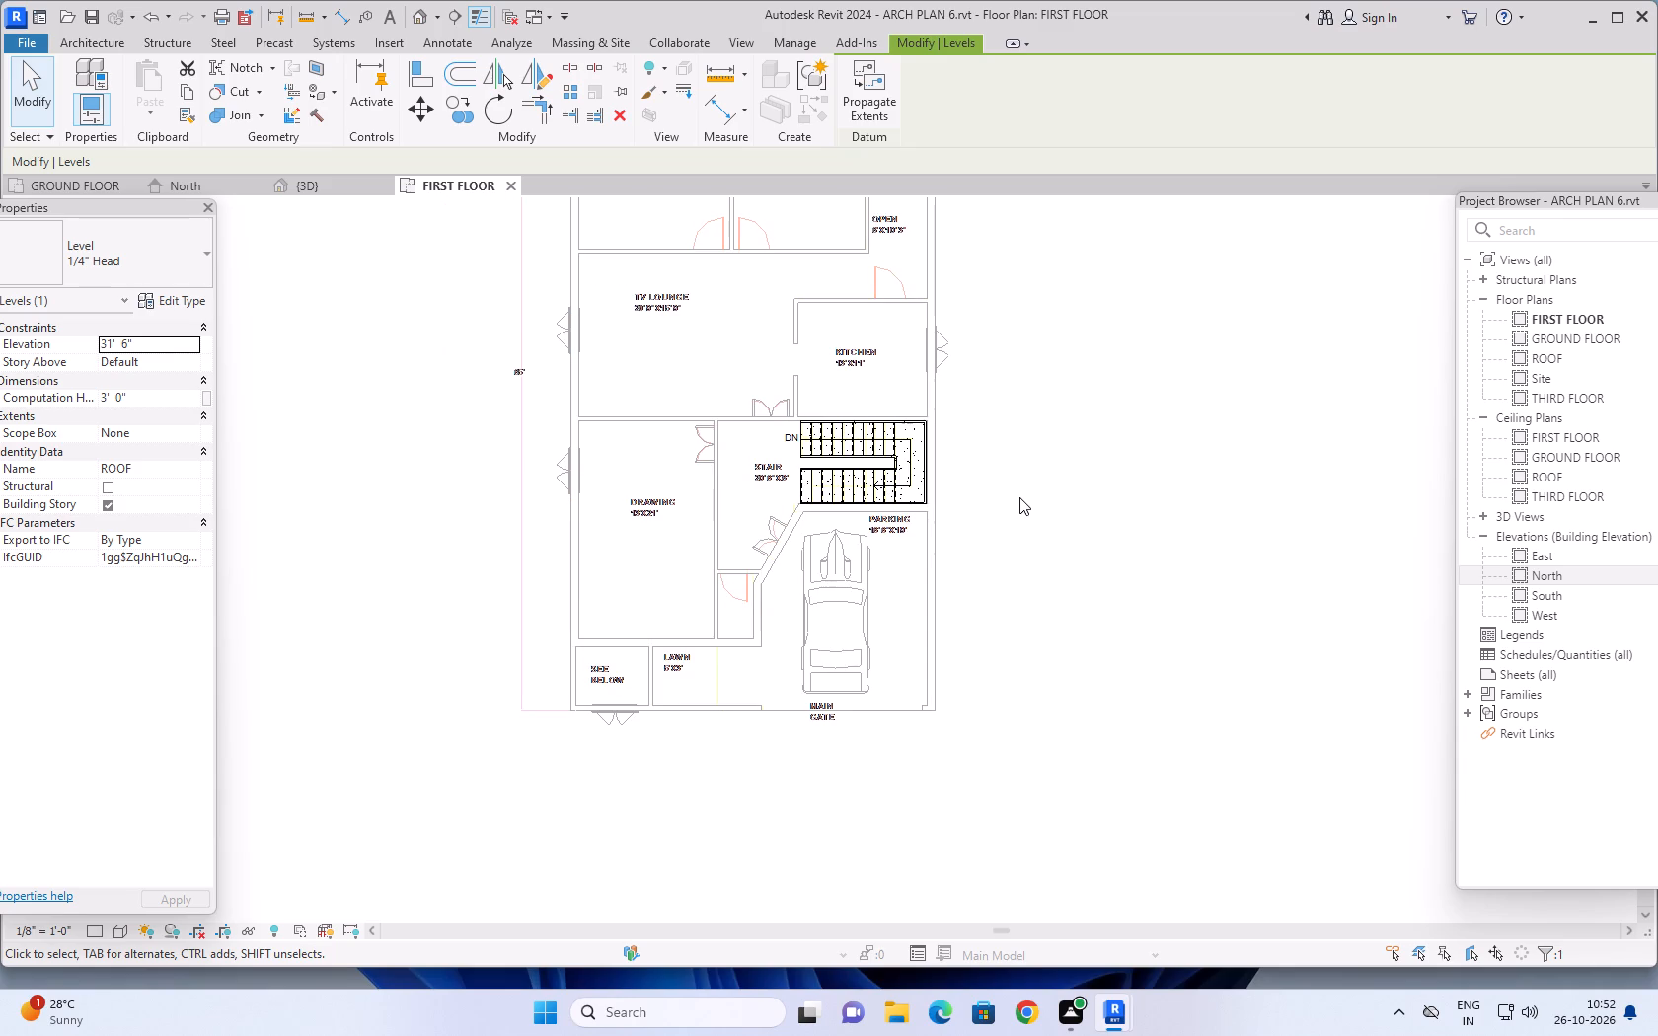
middle_click_drag(1025, 511, 992, 442, "shift")
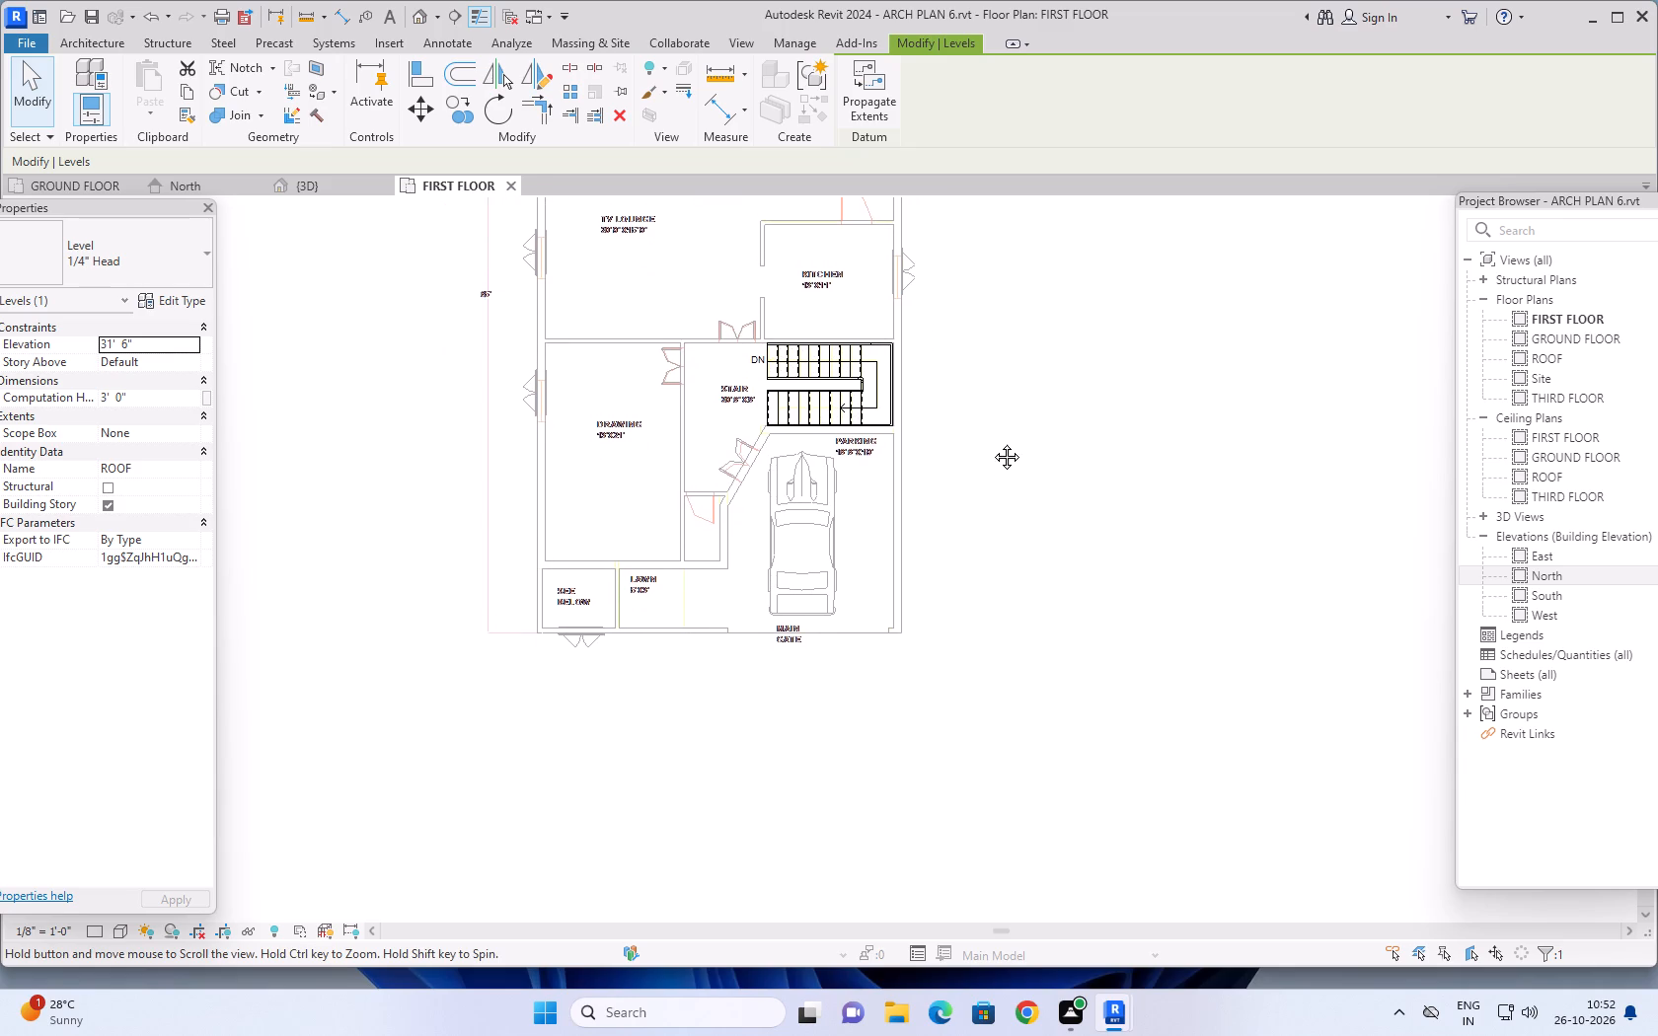
middle_click_drag(992, 442, 989, 460, "shift")
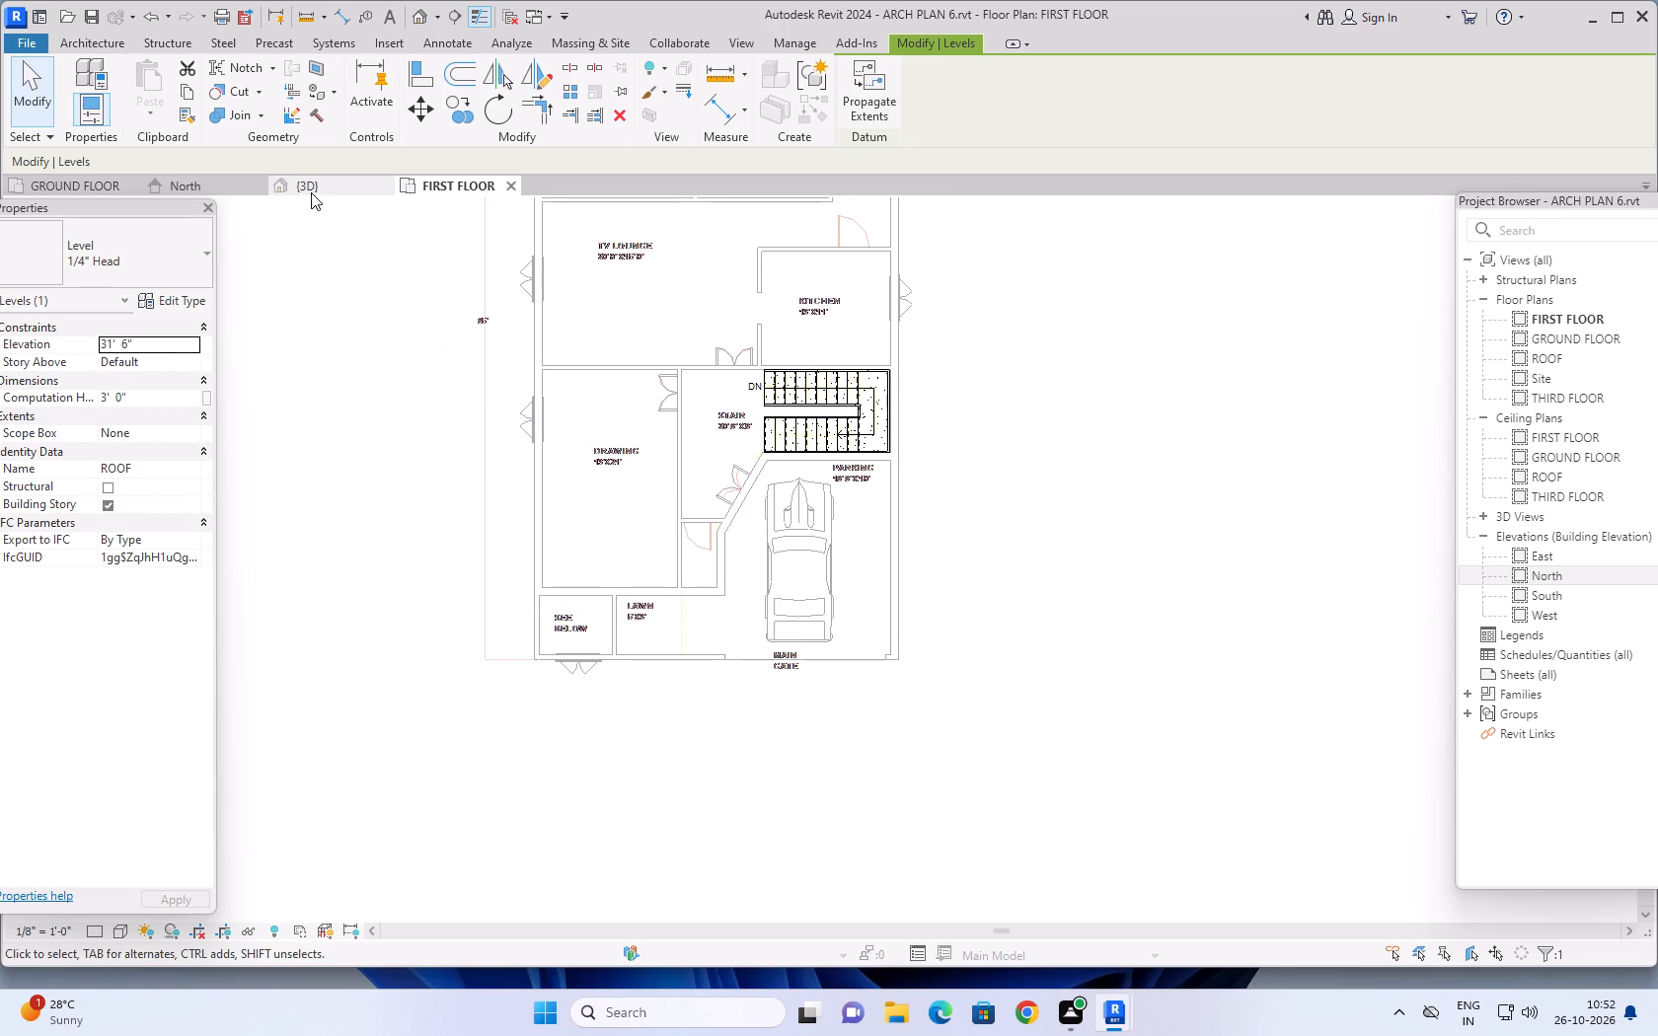
Examine the house and its floor levels from several angles in the 3D view.
left_click(311, 192)
scroll(1064, 543, "down", 2)
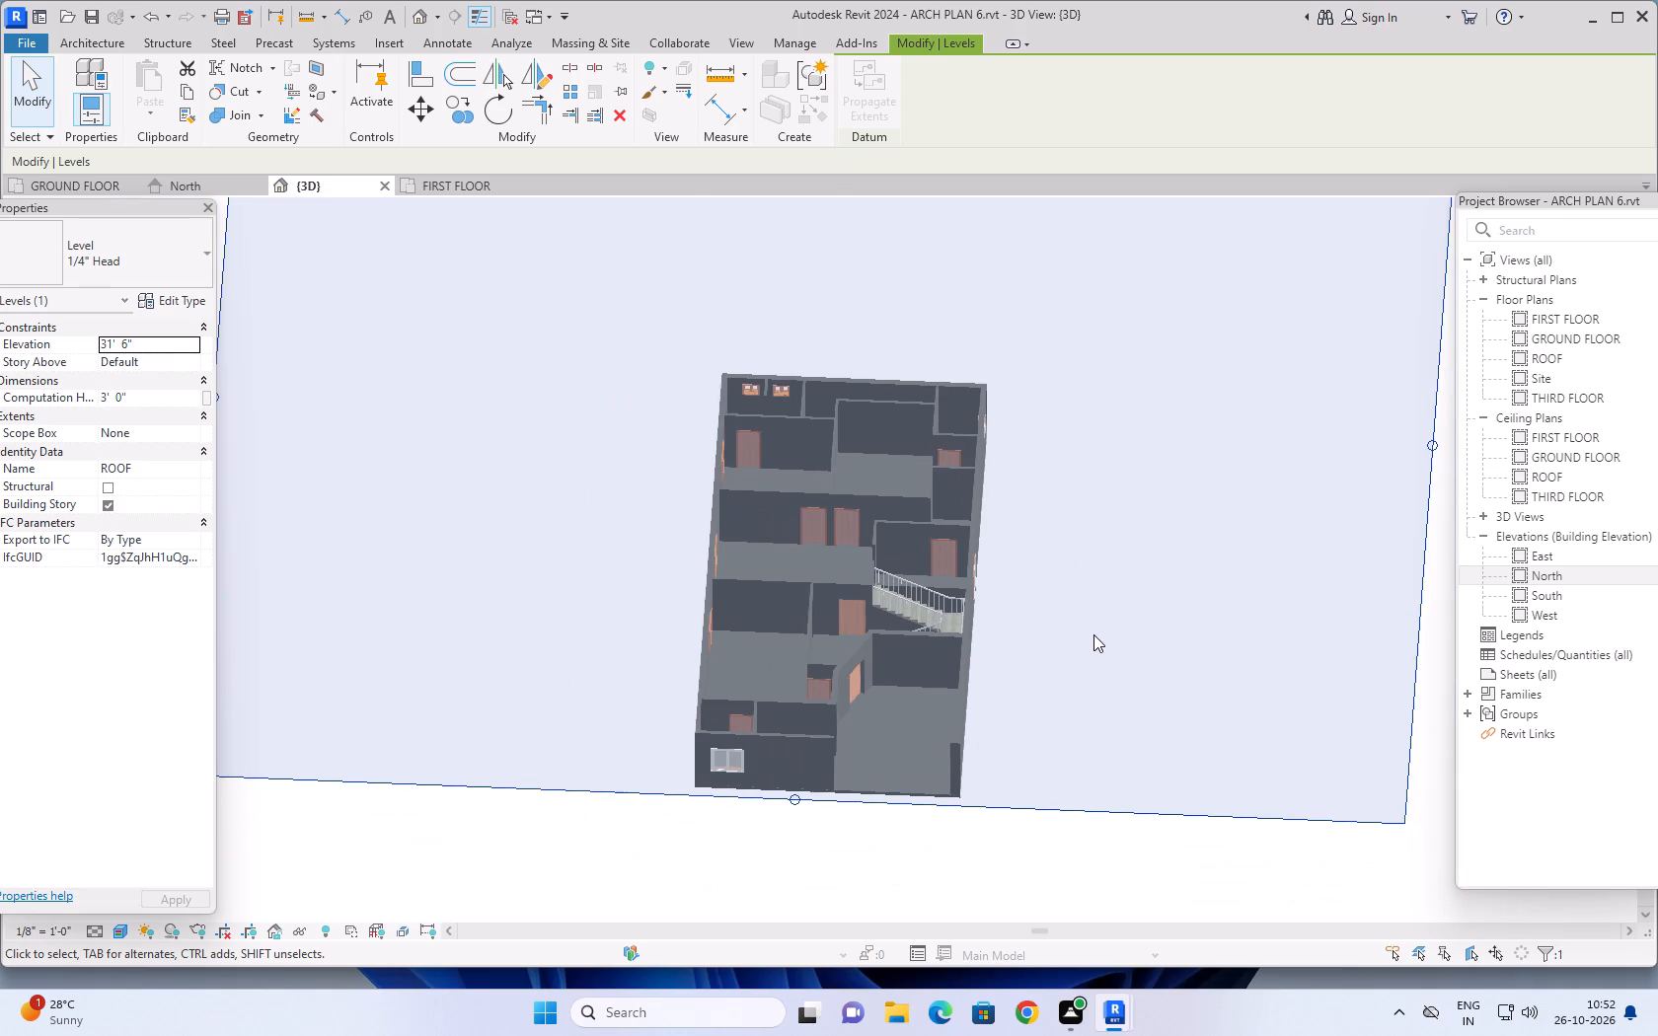
middle_click_drag(1092, 643, 1074, 582)
middle_click_drag(1072, 589, 1042, 471, "shift")
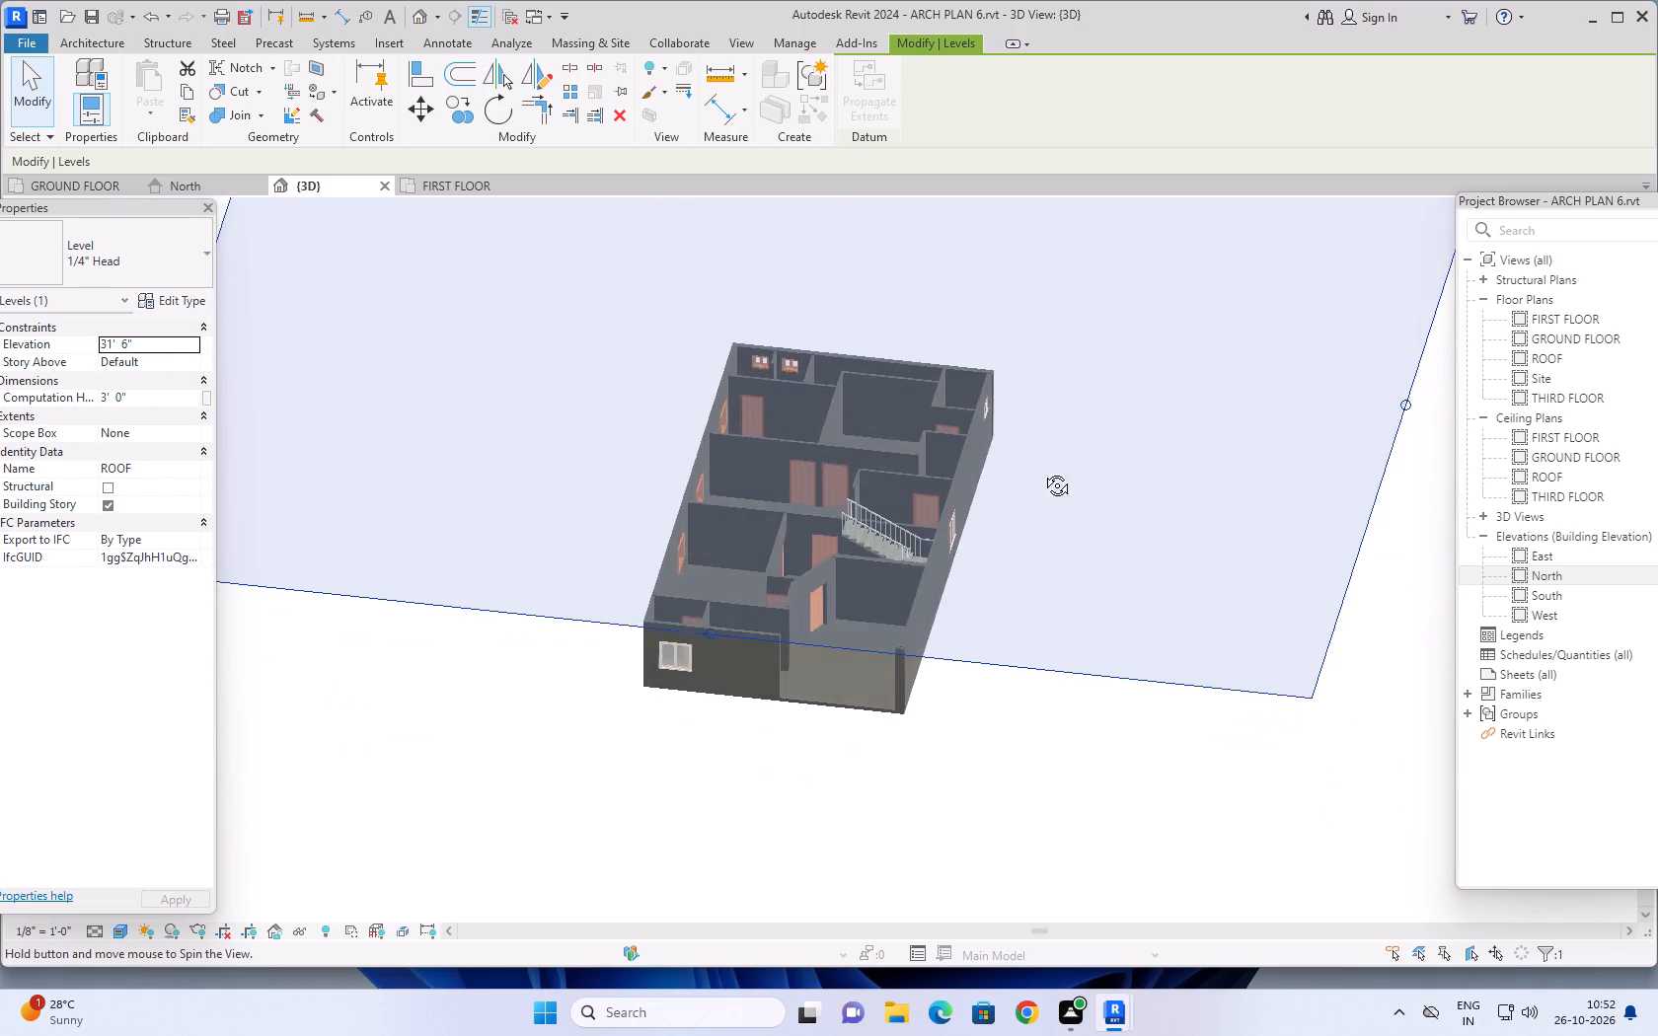
middle_click_drag(1042, 471, 1094, 292, "shift")
scroll(1151, 618, "down", 2)
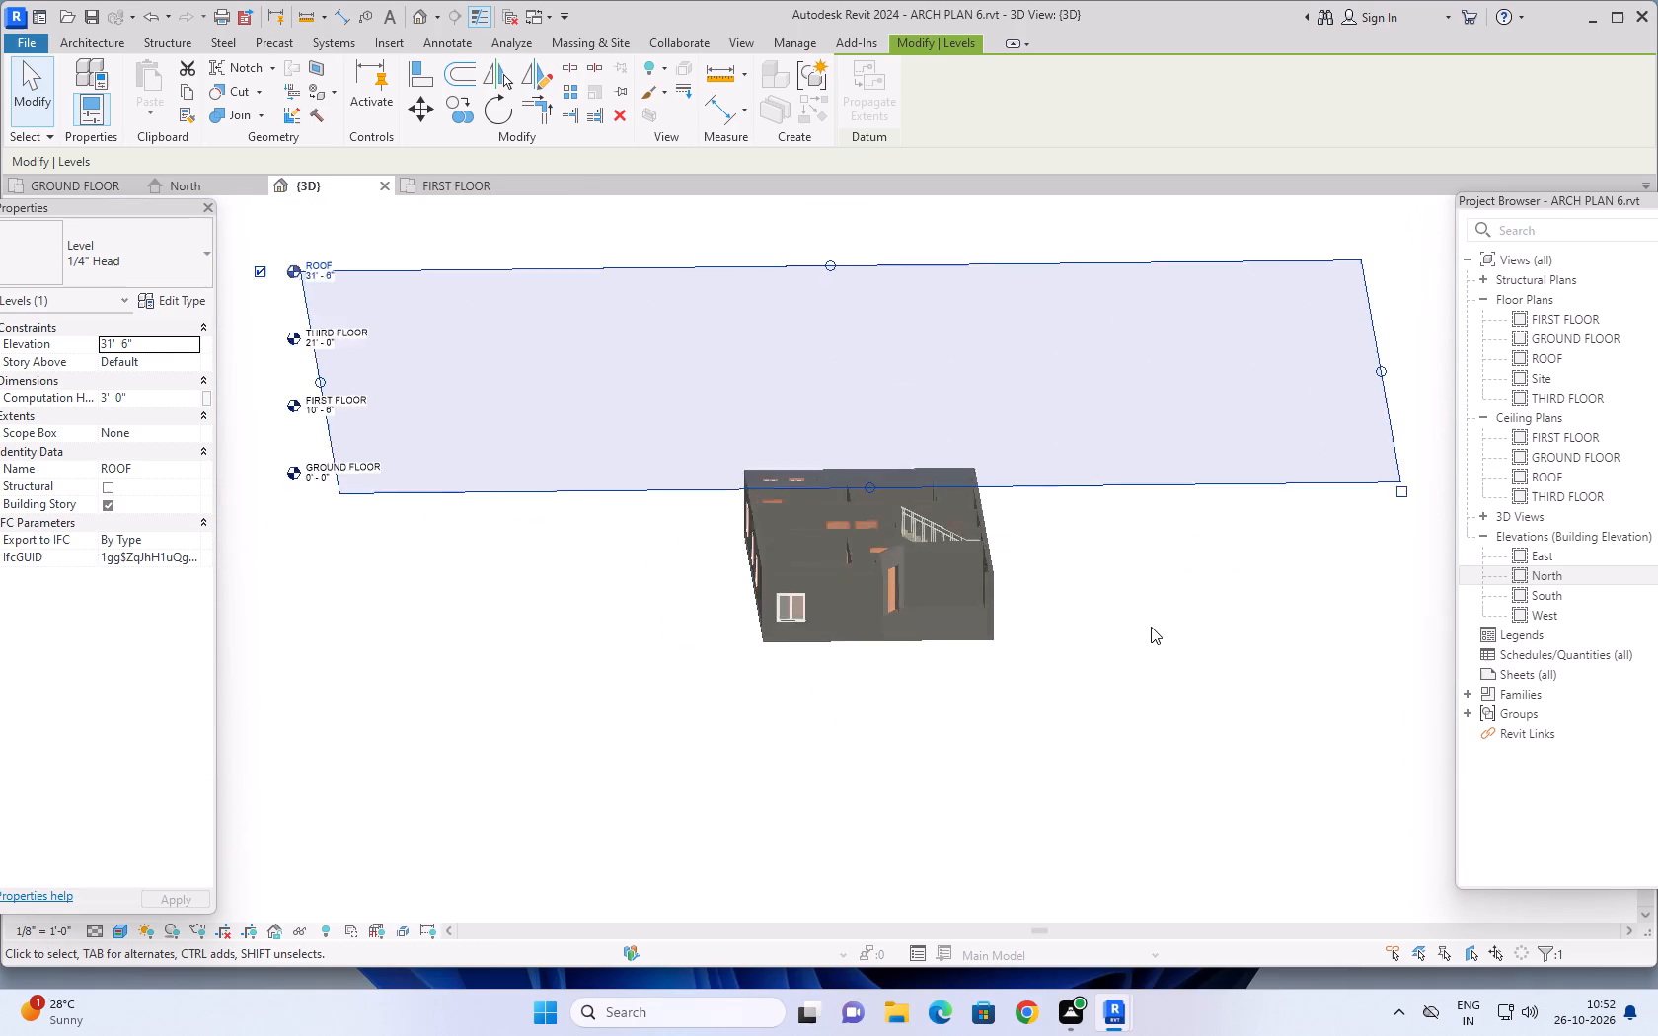
scroll(1151, 627, "down", 2)
key("Escape")
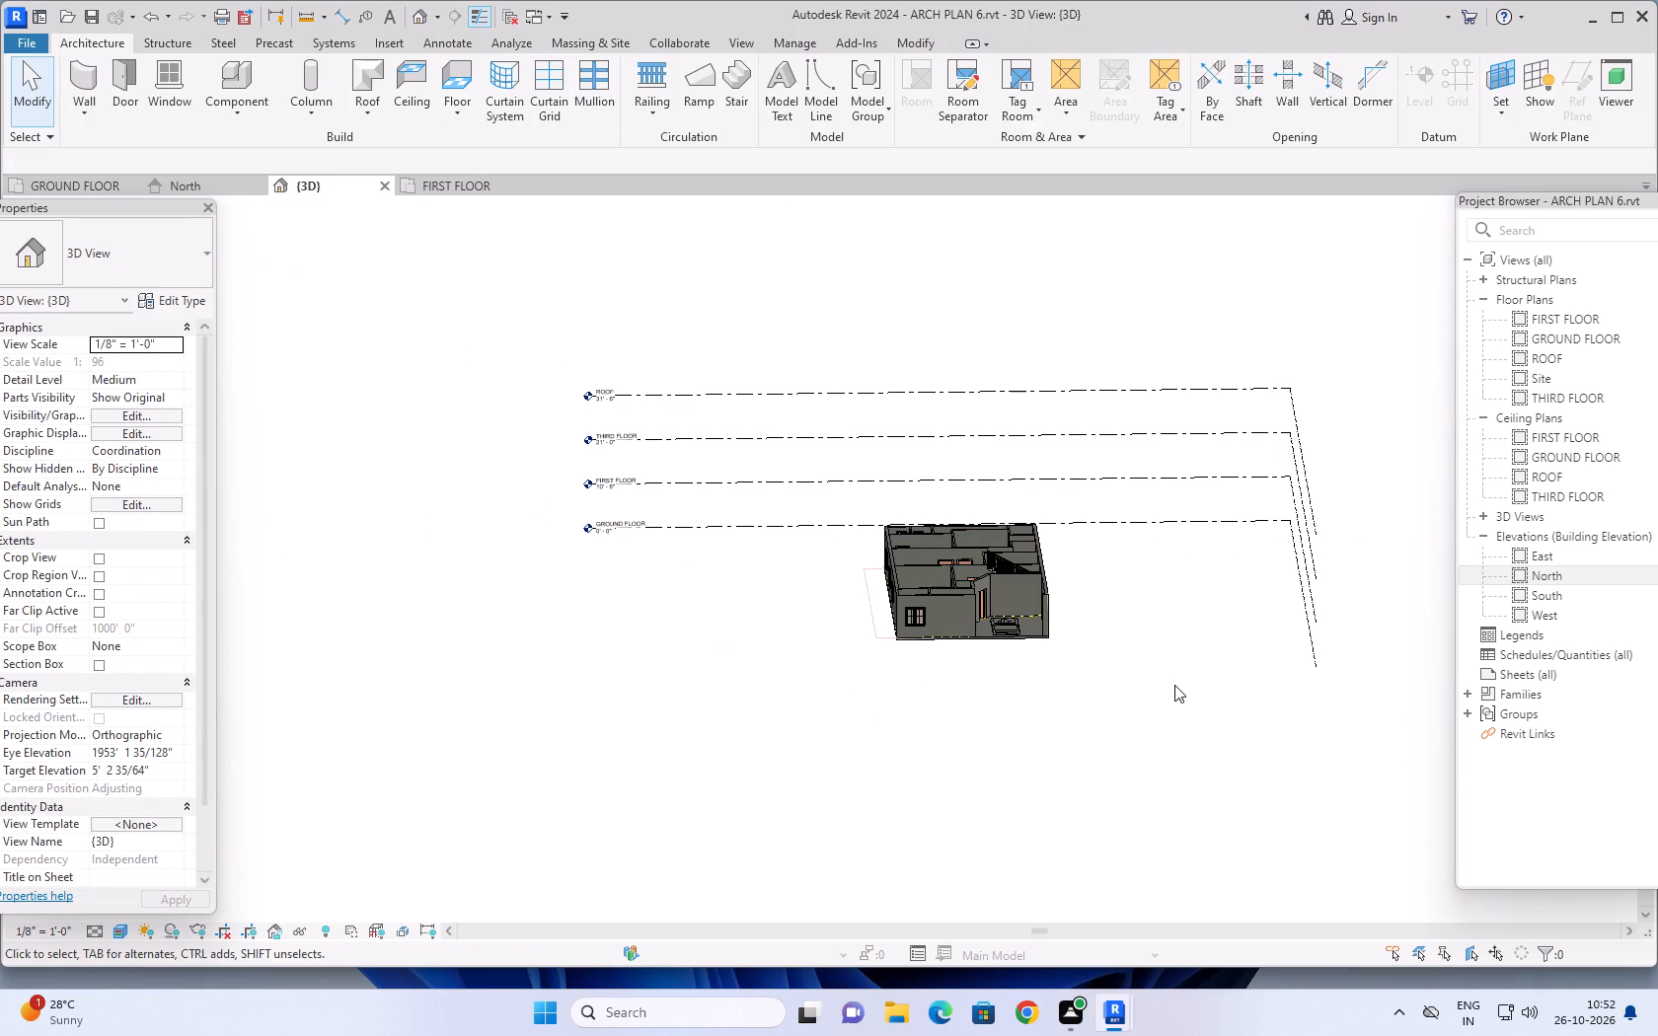
middle_click_drag(1173, 671, 1106, 755, "shift")
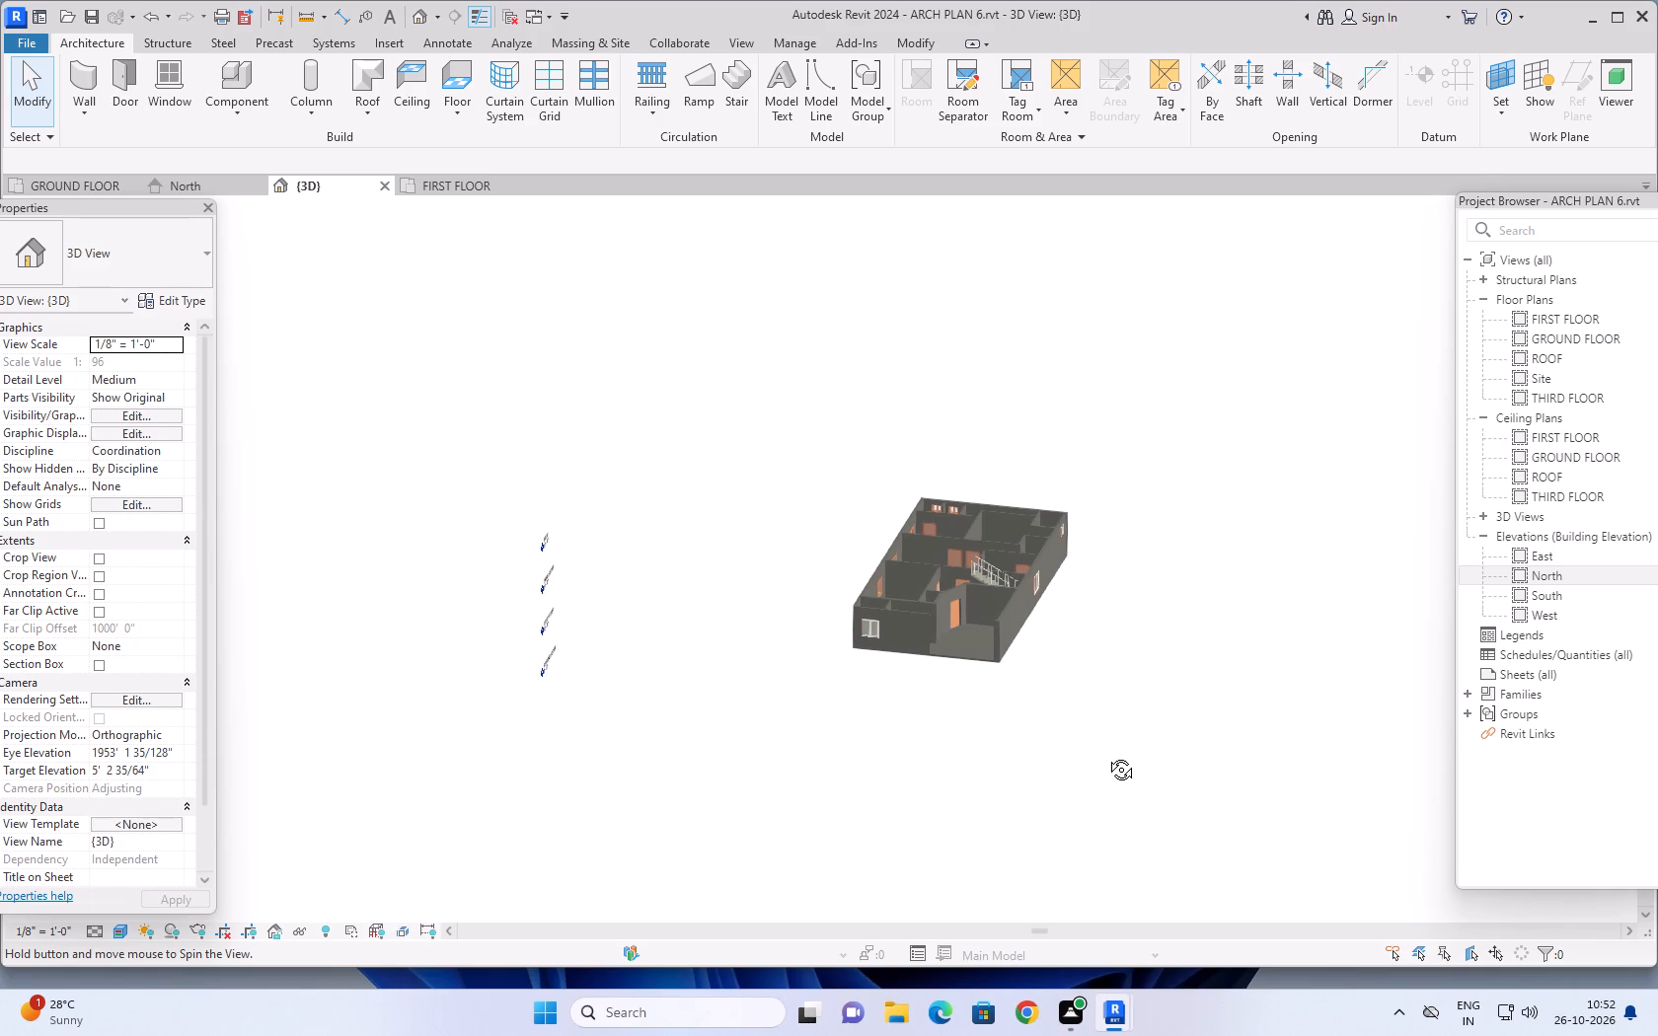
middle_click_drag(1106, 755, 1056, 809, "shift")
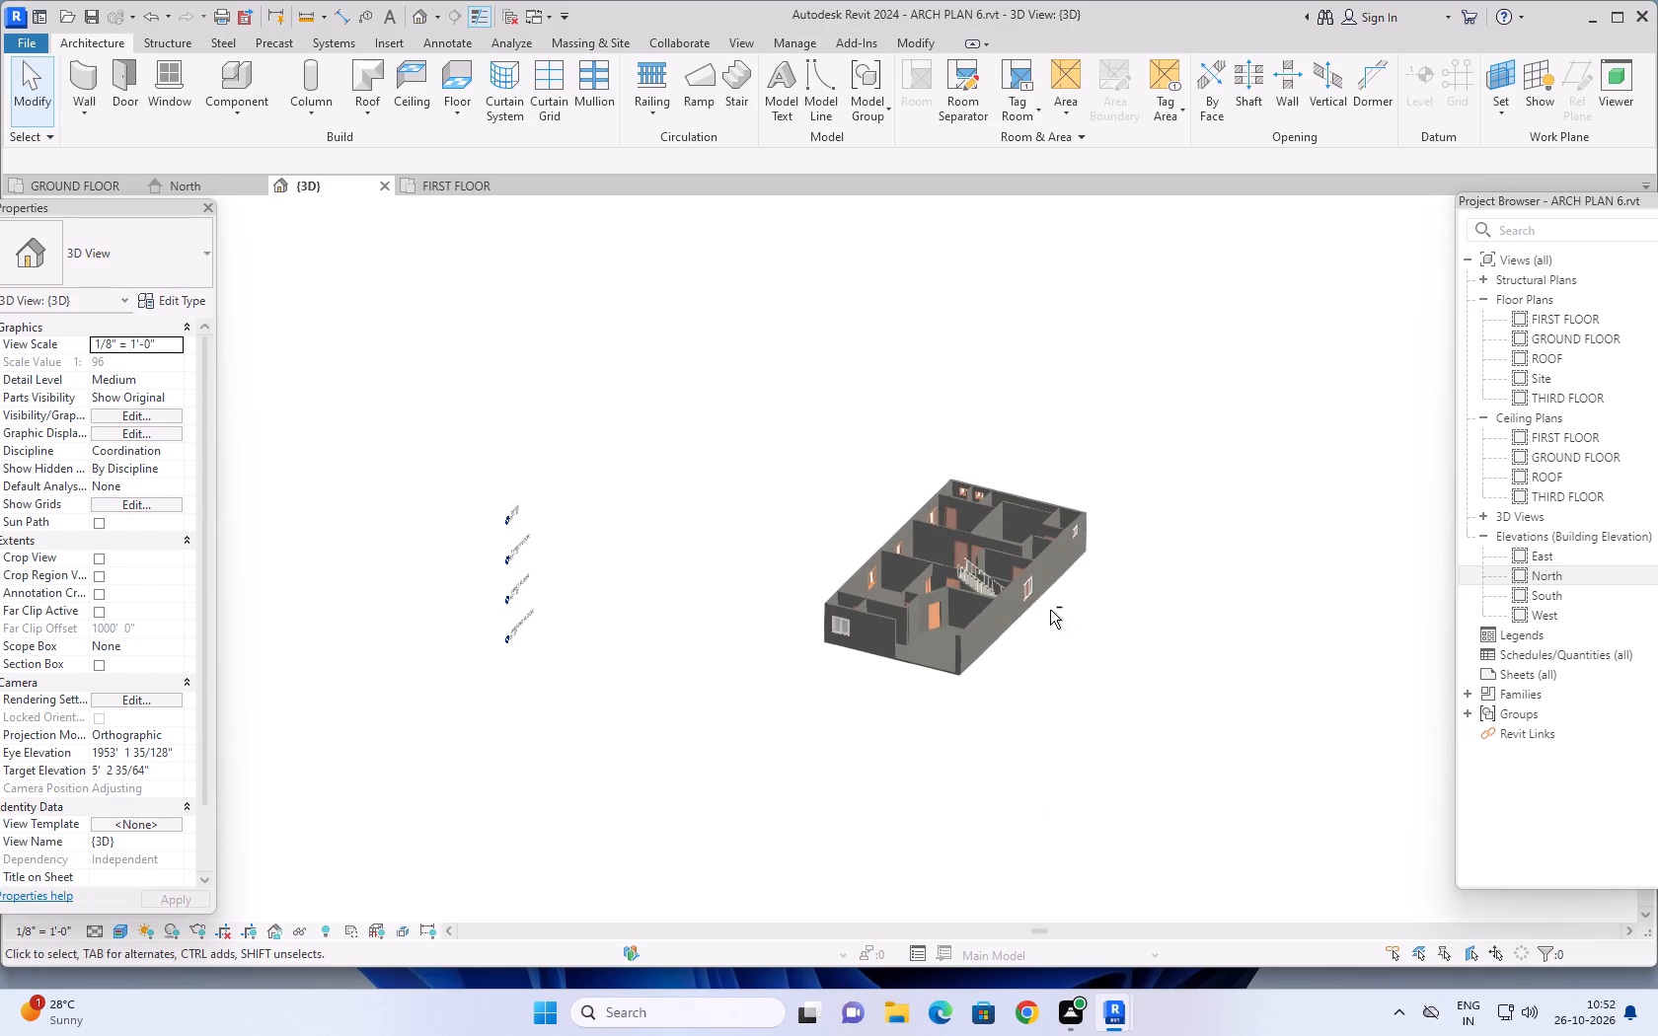
middle_click_drag(1116, 534, 1168, 741, "shift")
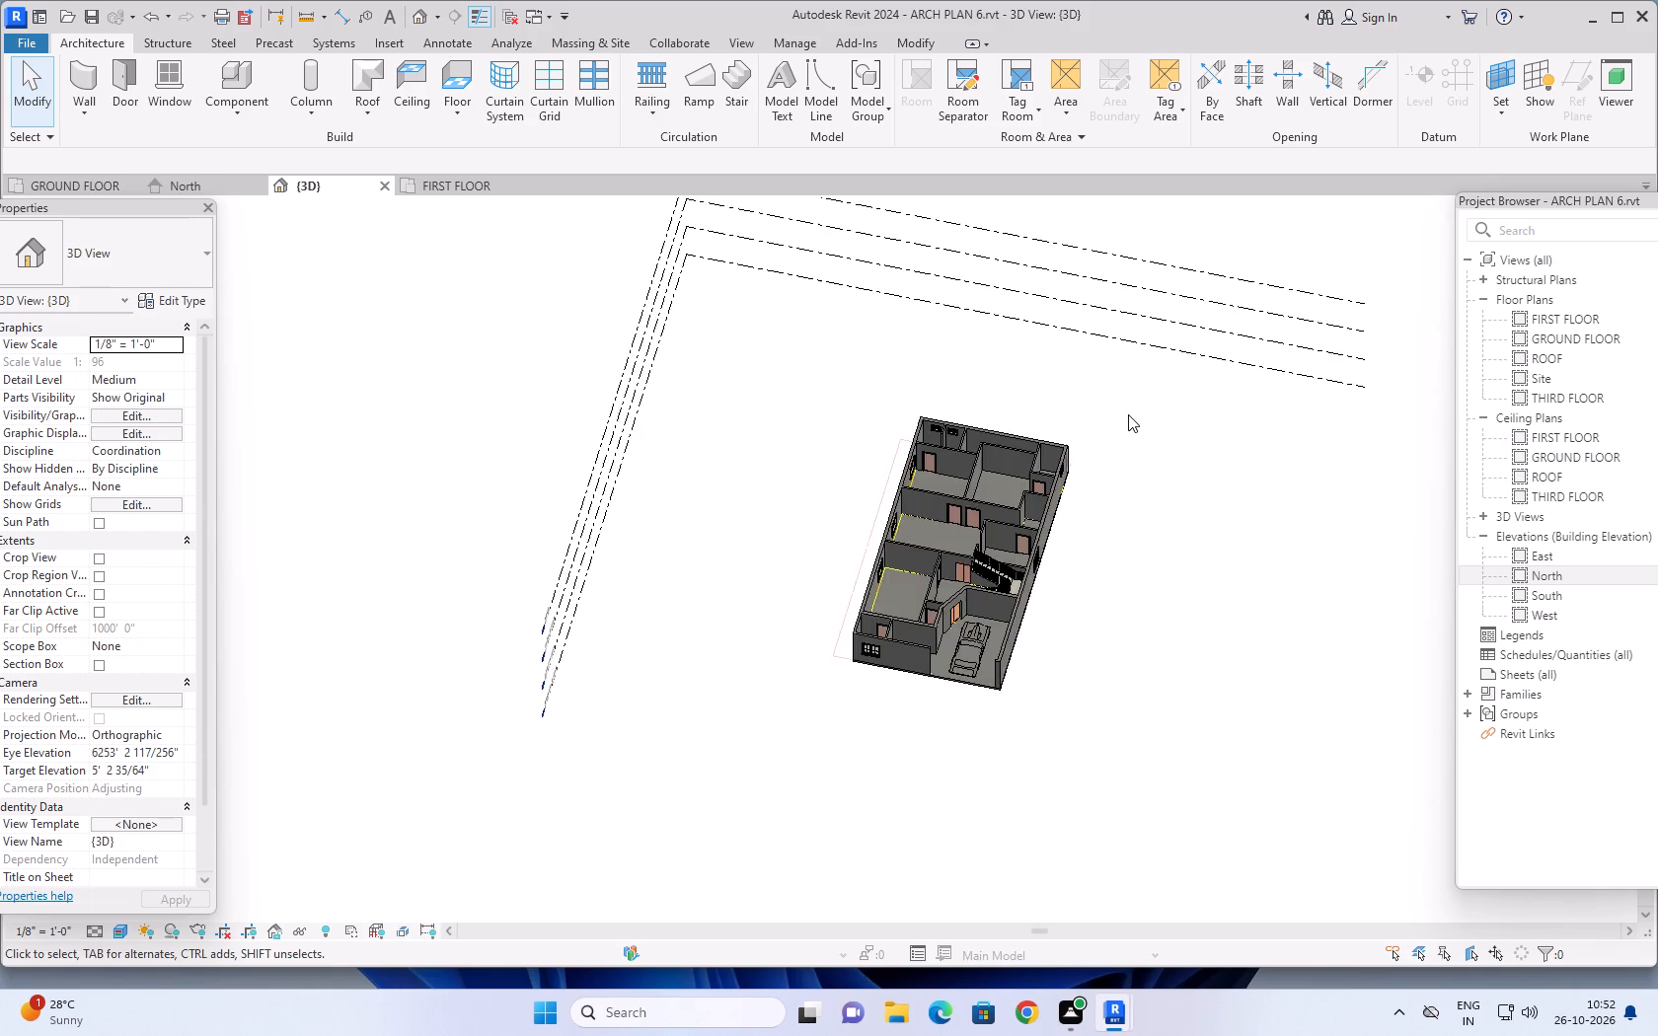
middle_click_drag(1128, 414, 623, 320, "shift")
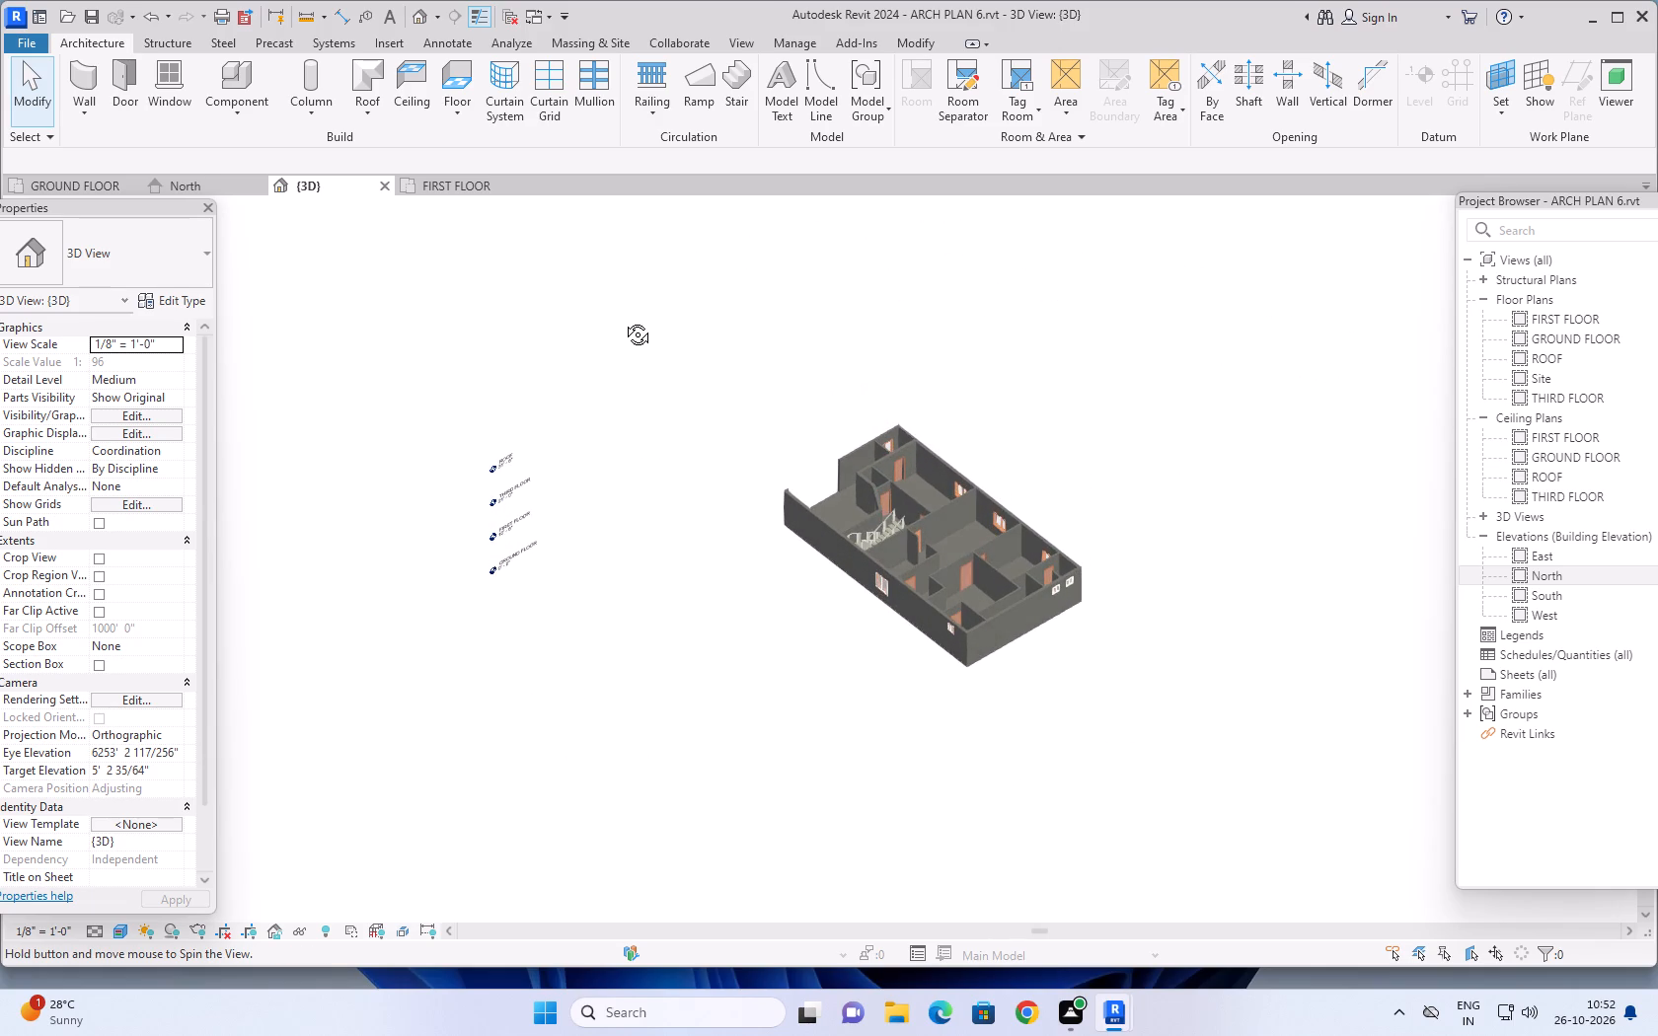
middle_click_drag(623, 320, 1109, 604, "shift")
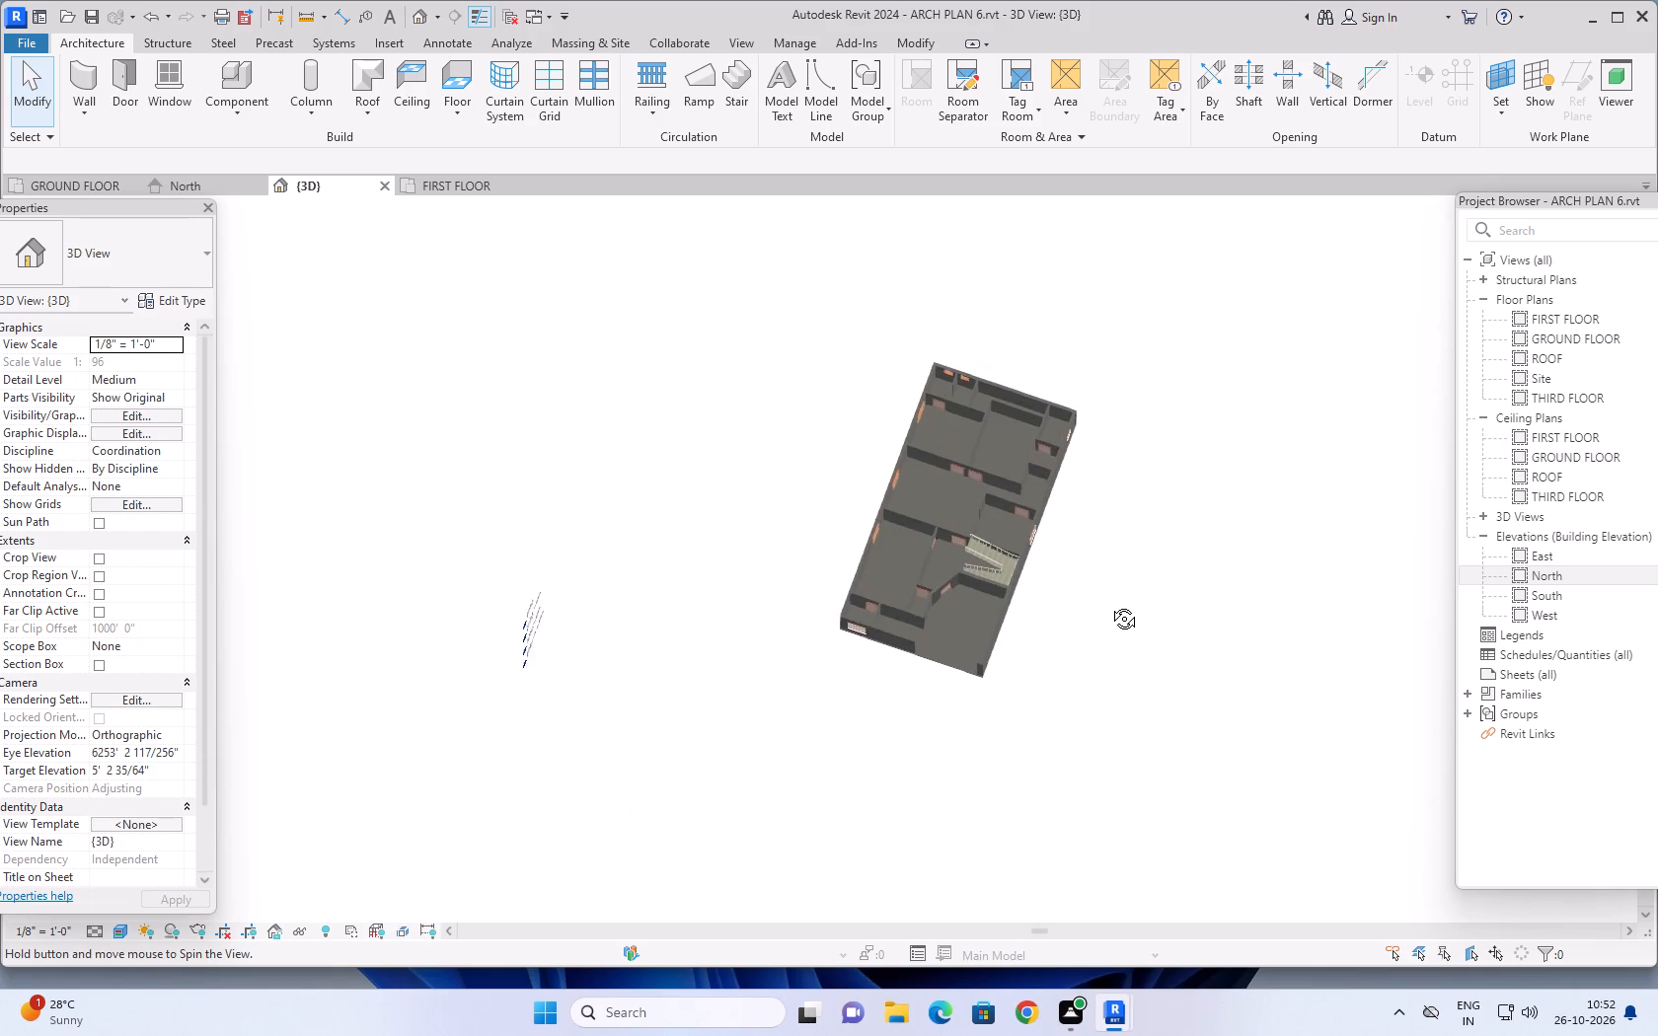
middle_click_drag(1109, 604, 1164, 484, "shift")
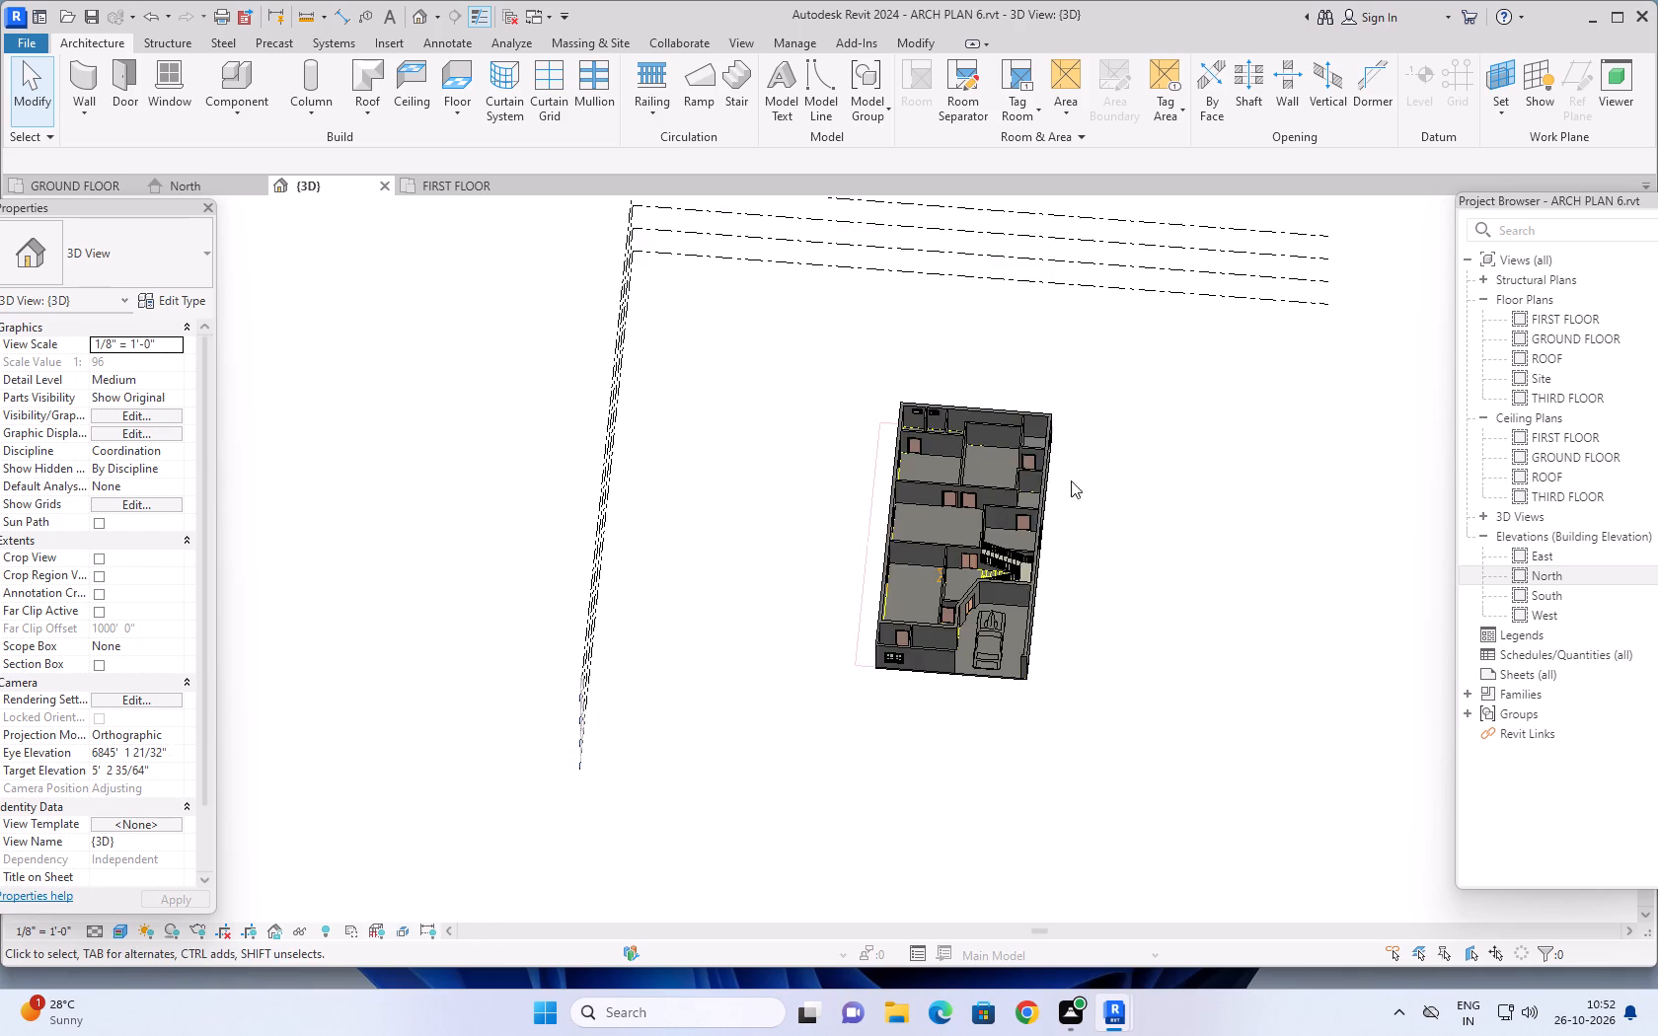
scroll(1027, 445, "up", 5)
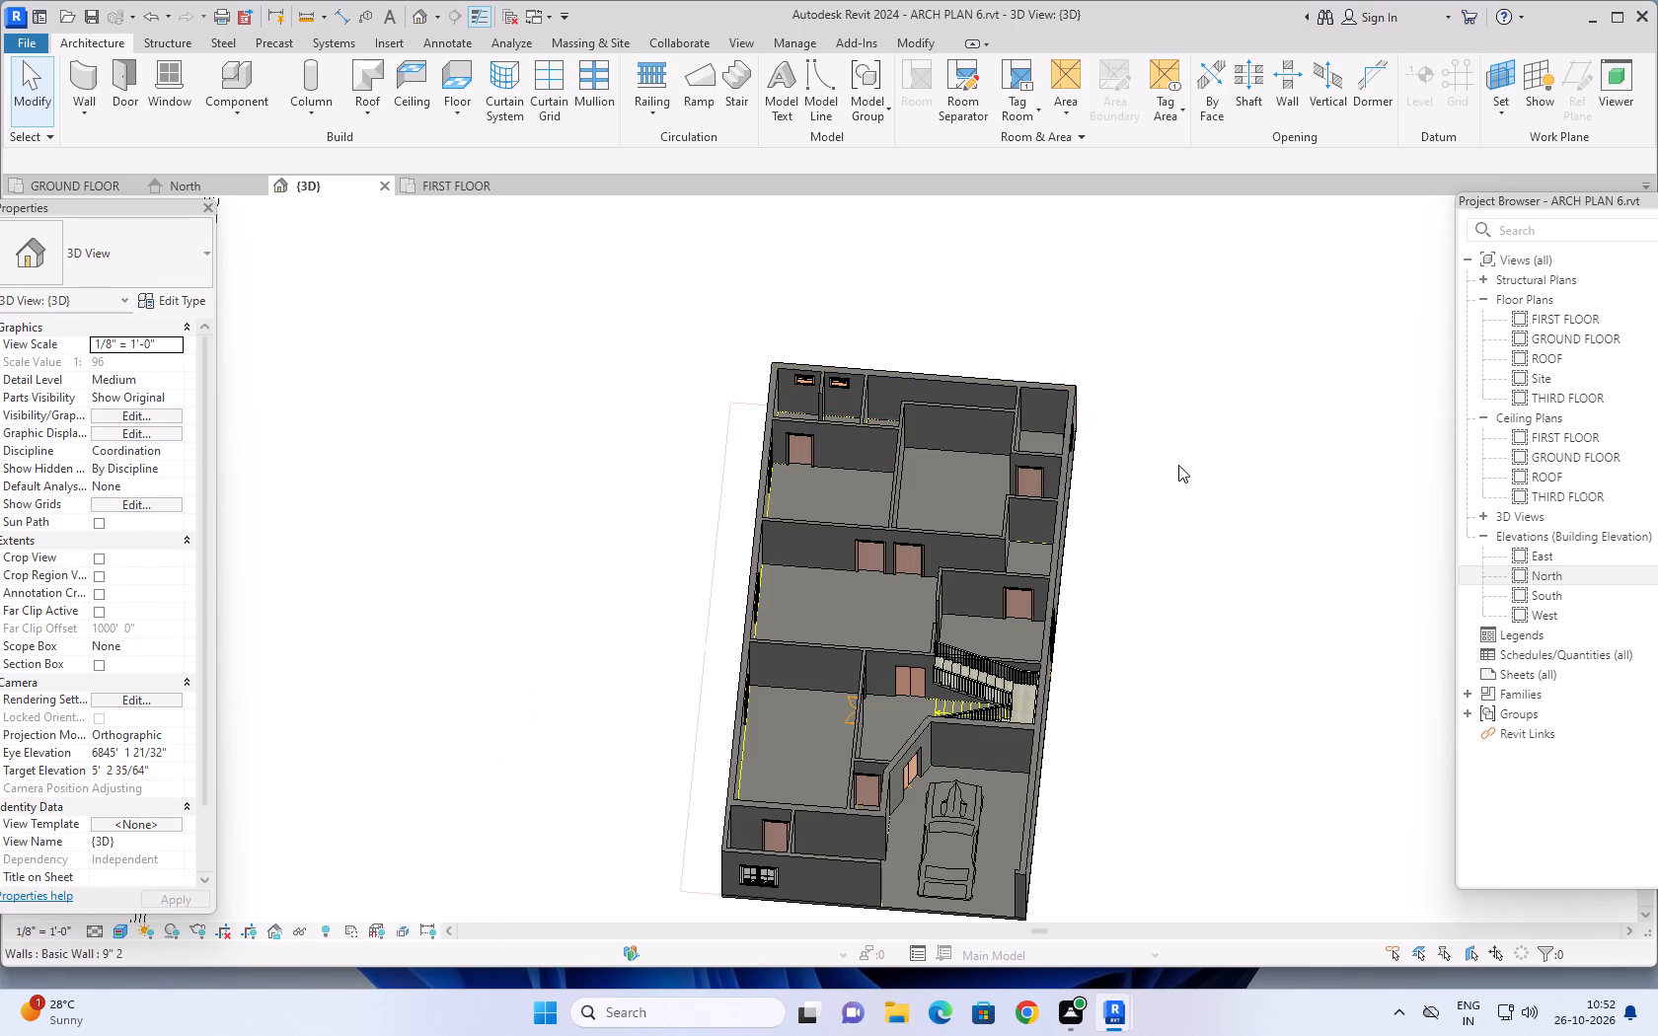
Examine the ground floor's rooms, windows, doors and staircase from all sides in the 3D view.
middle_click_drag(1179, 466, 530, 394, "shift")
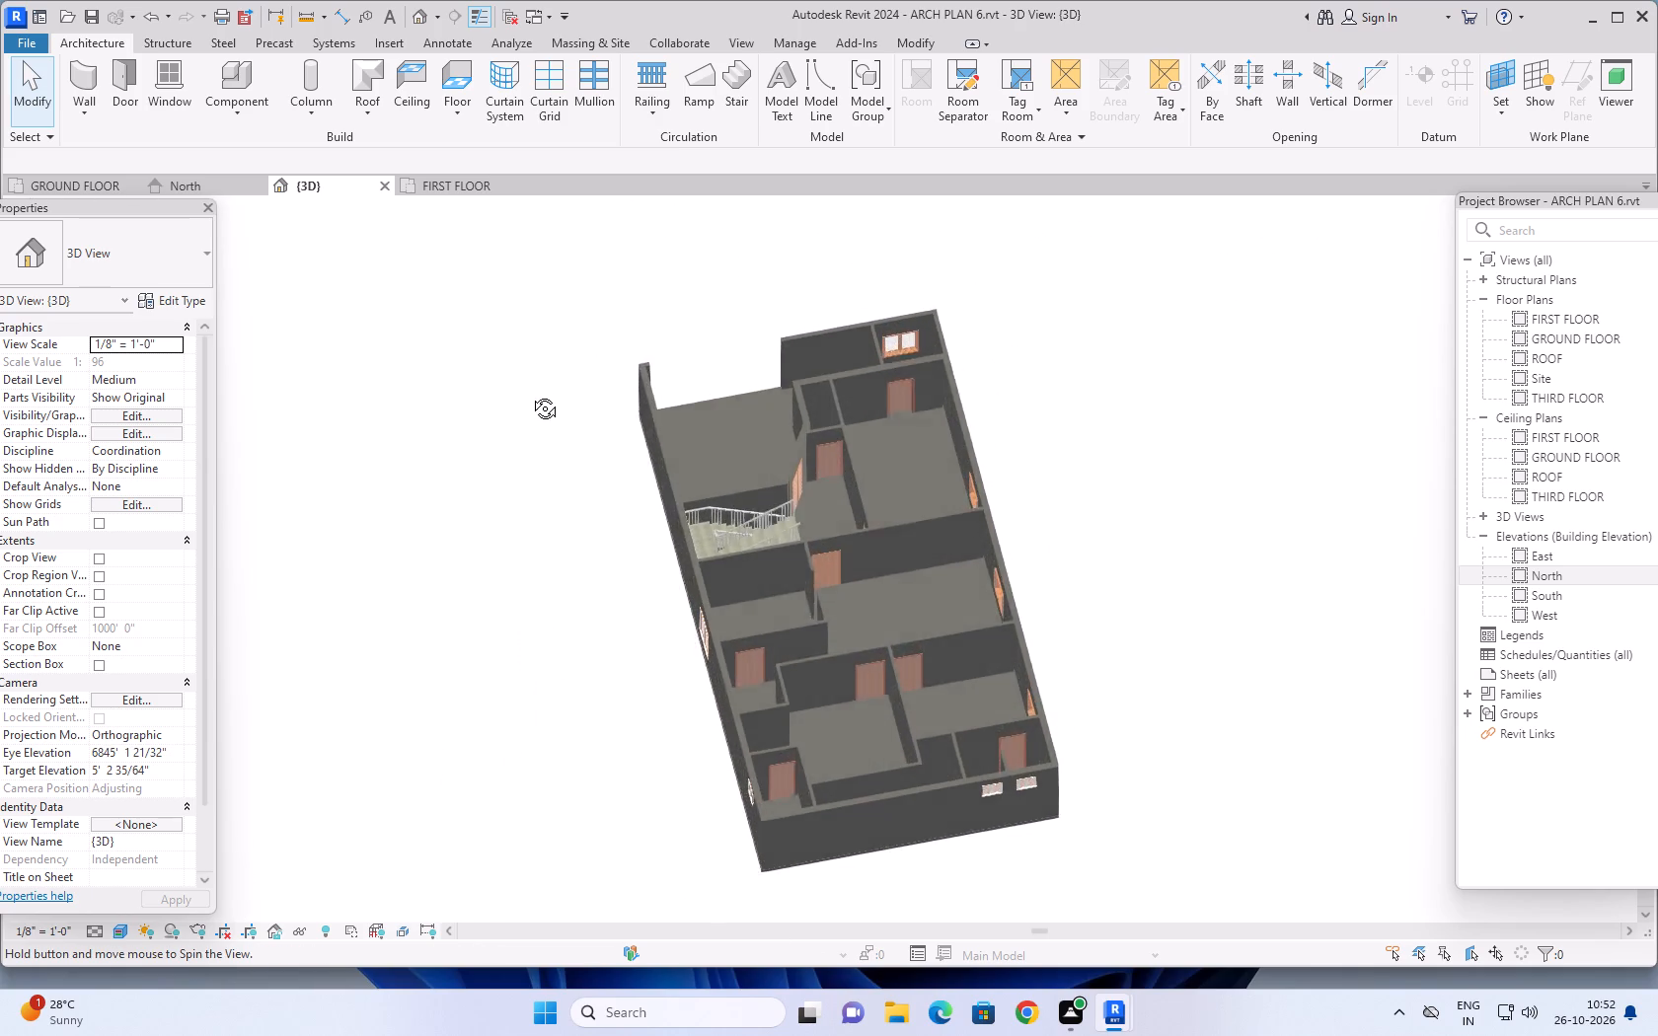
middle_click_drag(530, 394, 533, 386, "shift")
middle_click_drag(535, 796, 560, 594)
middle_click_drag(1044, 725, 1102, 631, "shift")
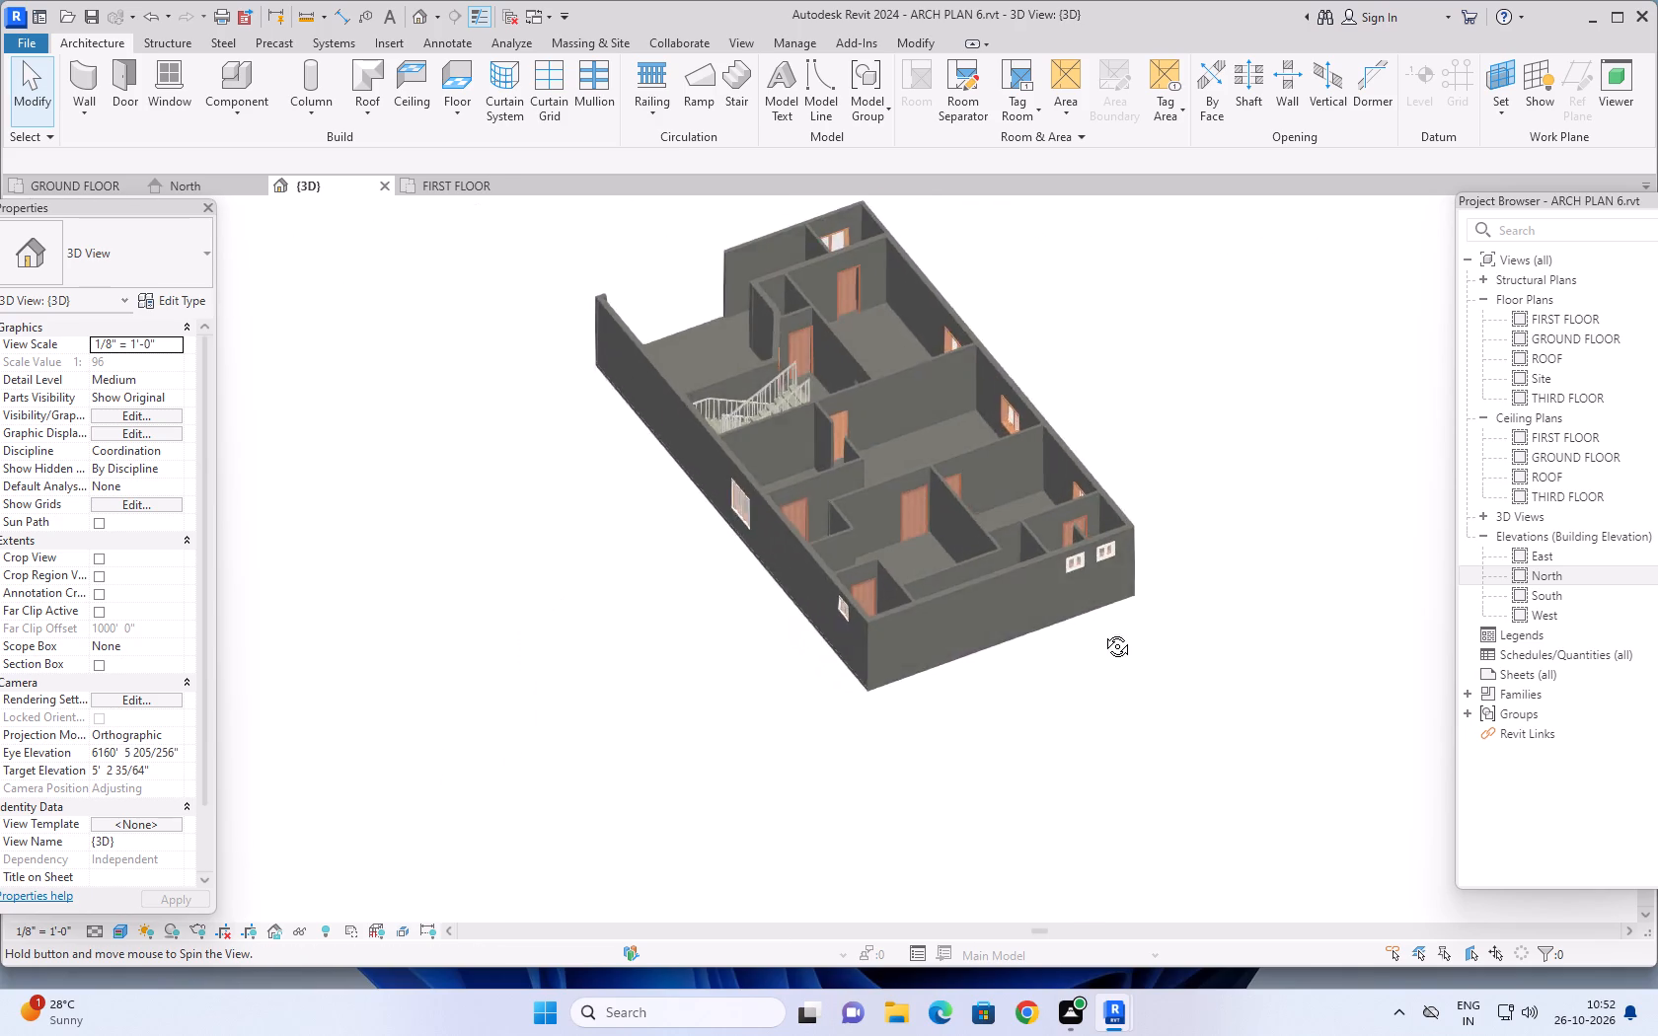
middle_click_drag(1102, 631, 1217, 755, "shift")
middle_click_drag(957, 754, 1173, 814, "shift")
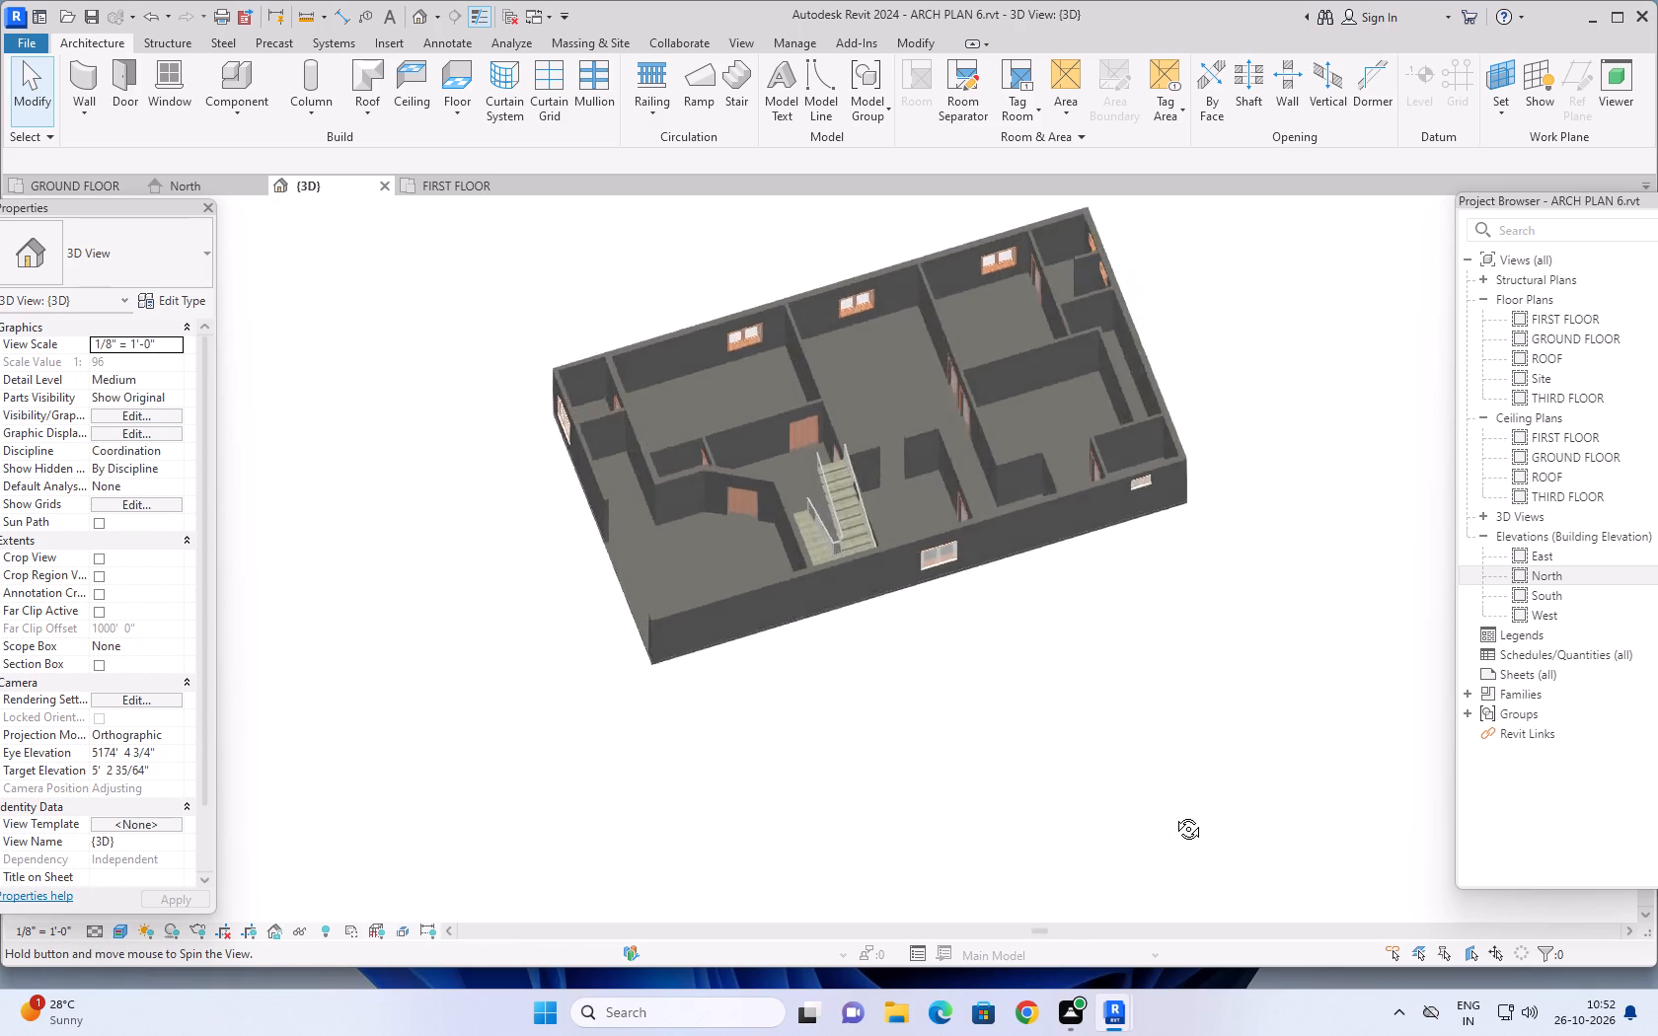
middle_click_drag(1173, 814, 1334, 725, "shift")
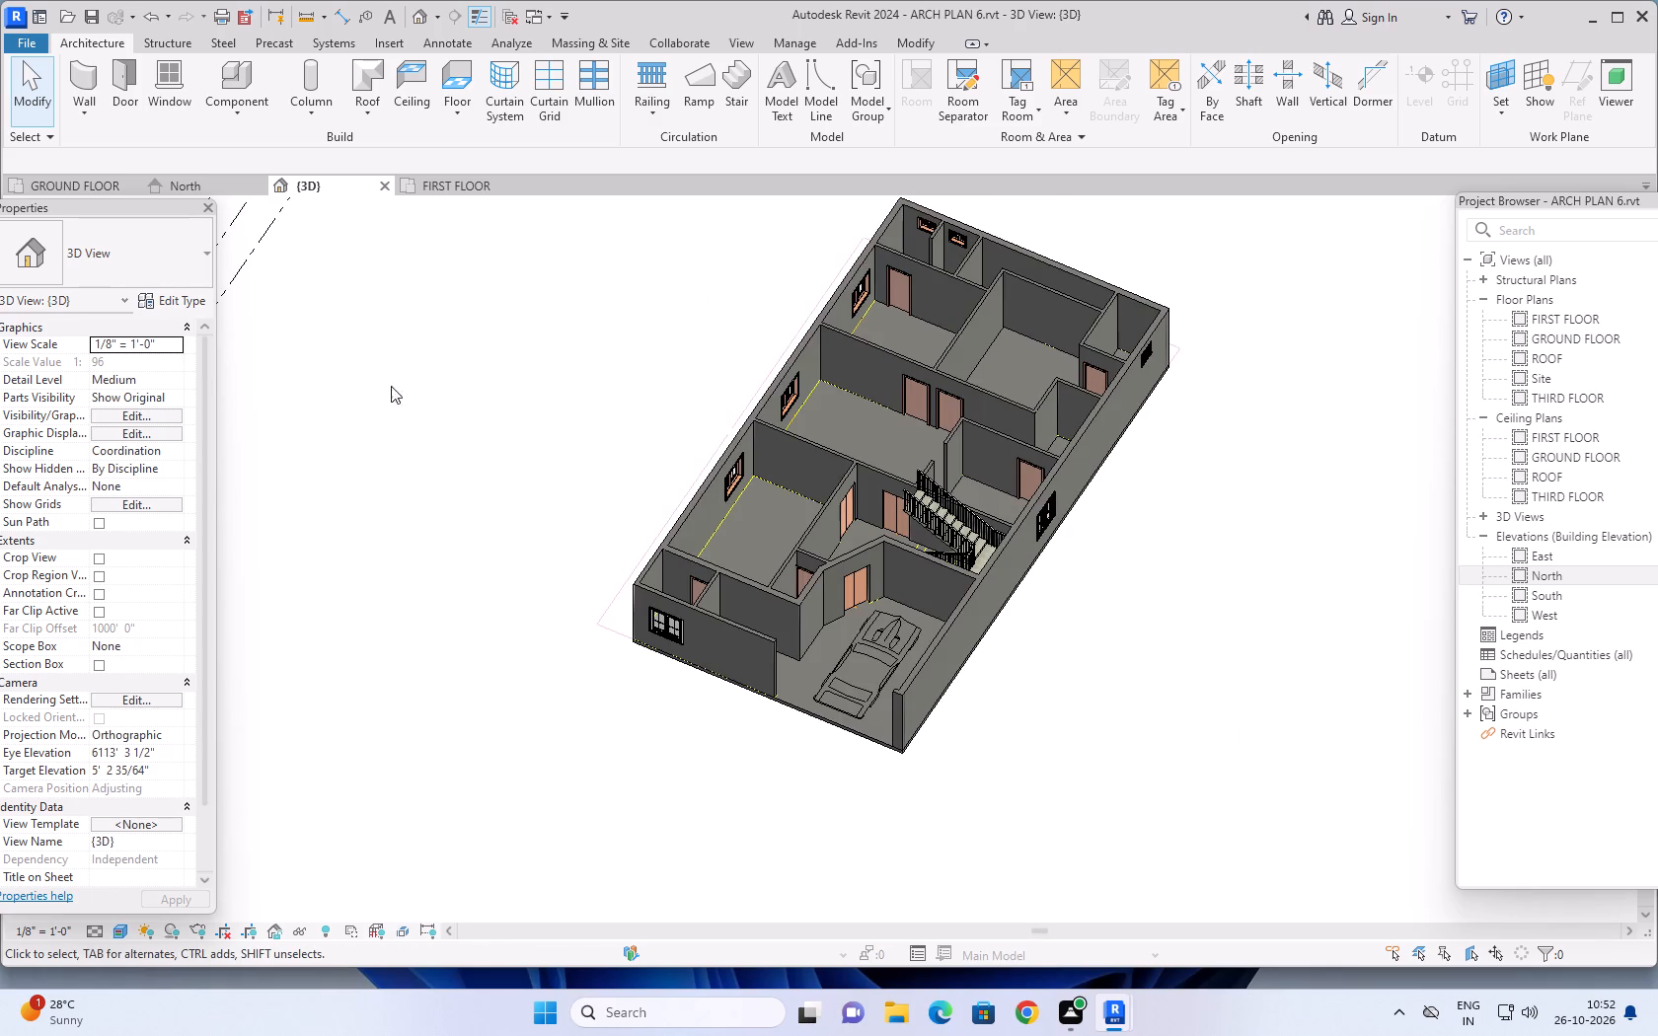
In the GROUND FLOOR plan, place a 4'X4' Window-Casement-Double in the passage's outer wall, about 7' 6" from the wall of the 6'X8'6" bath.
left_click(79, 186)
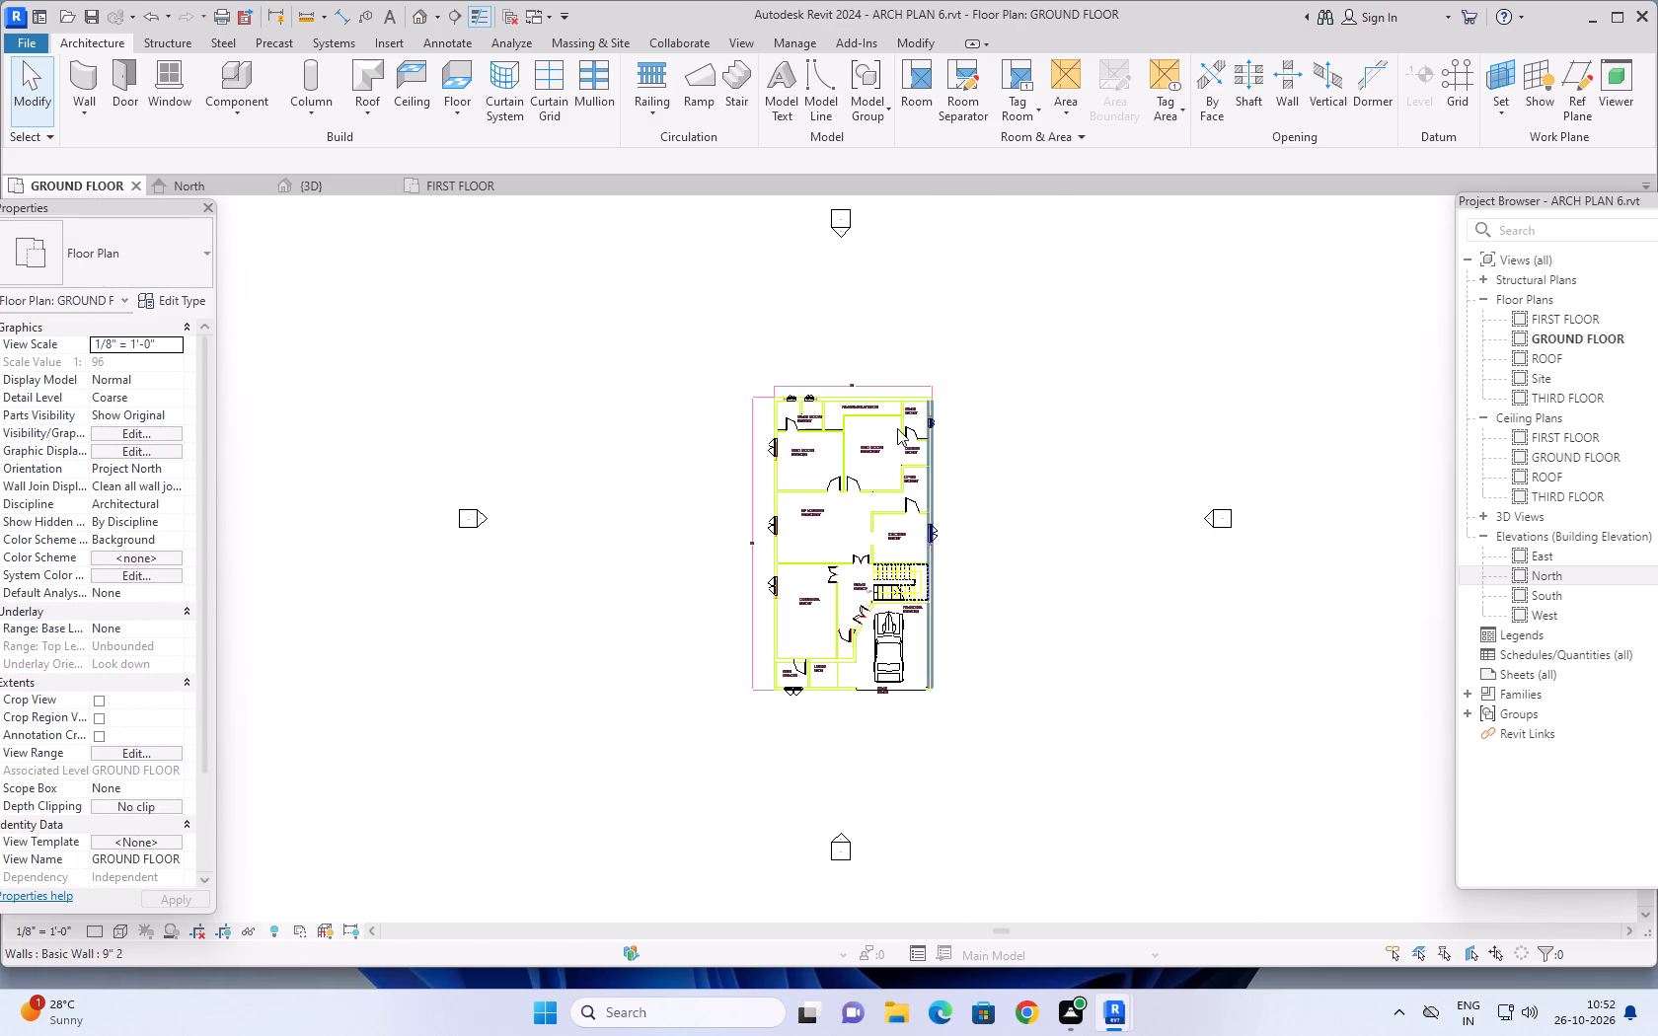
scroll(838, 407, "up", 13)
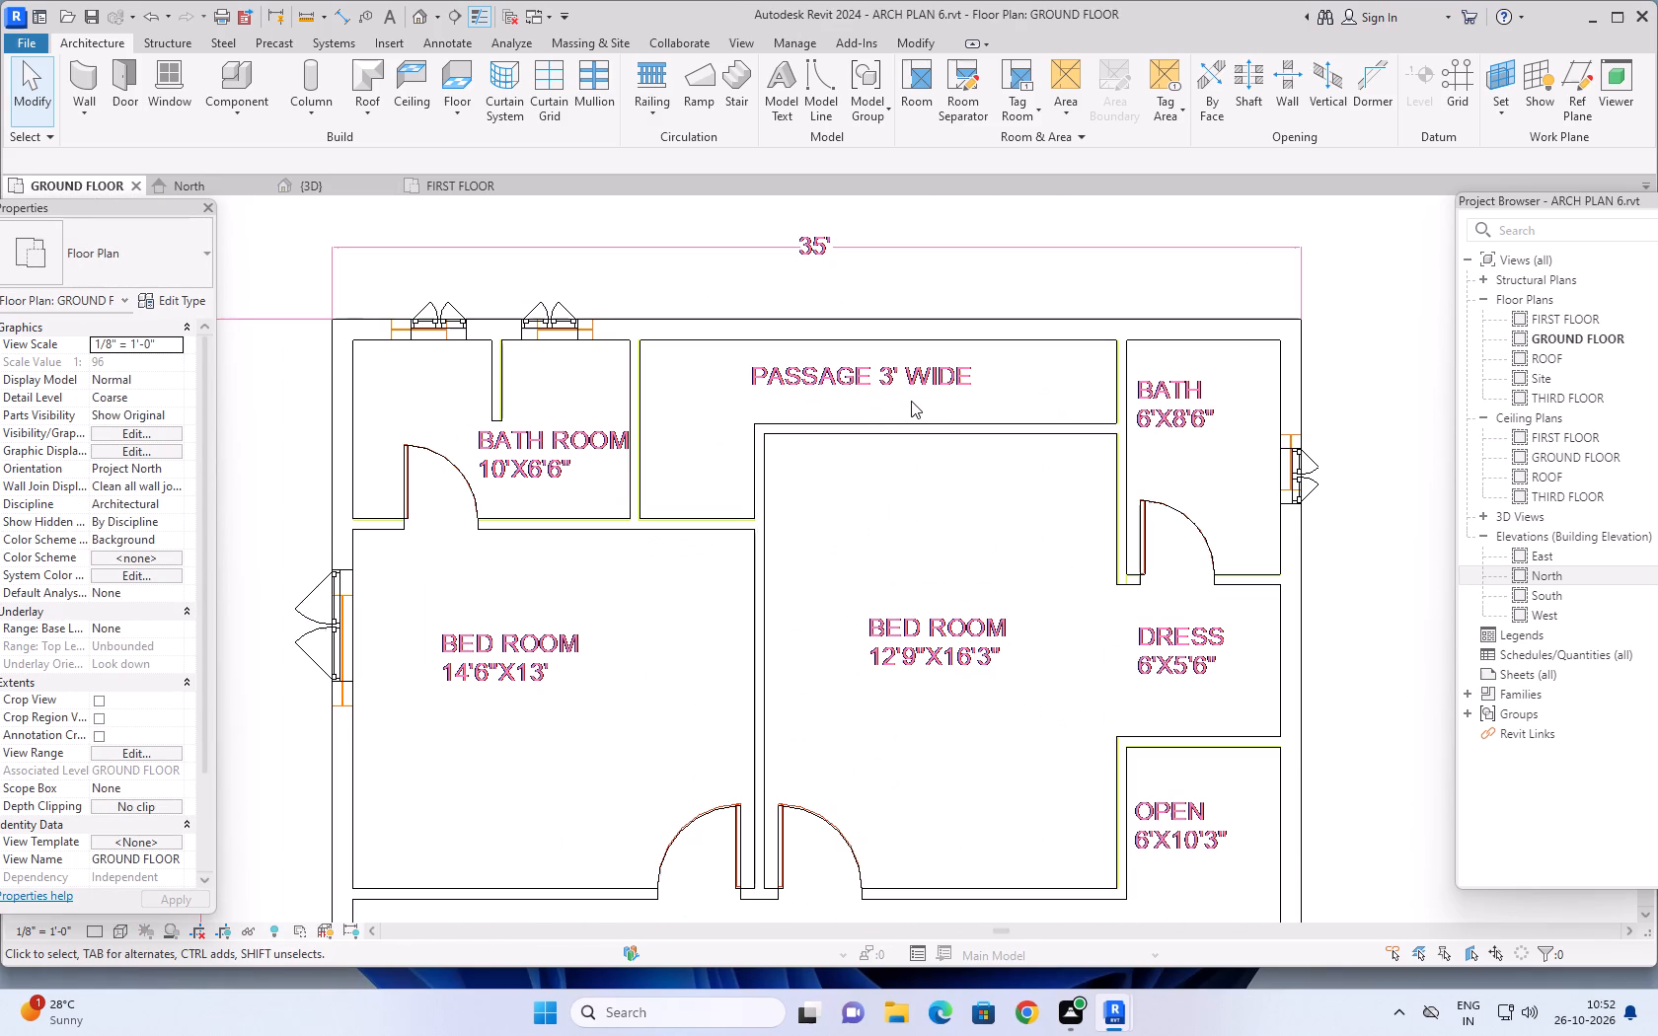
scroll(919, 407, "down", 1)
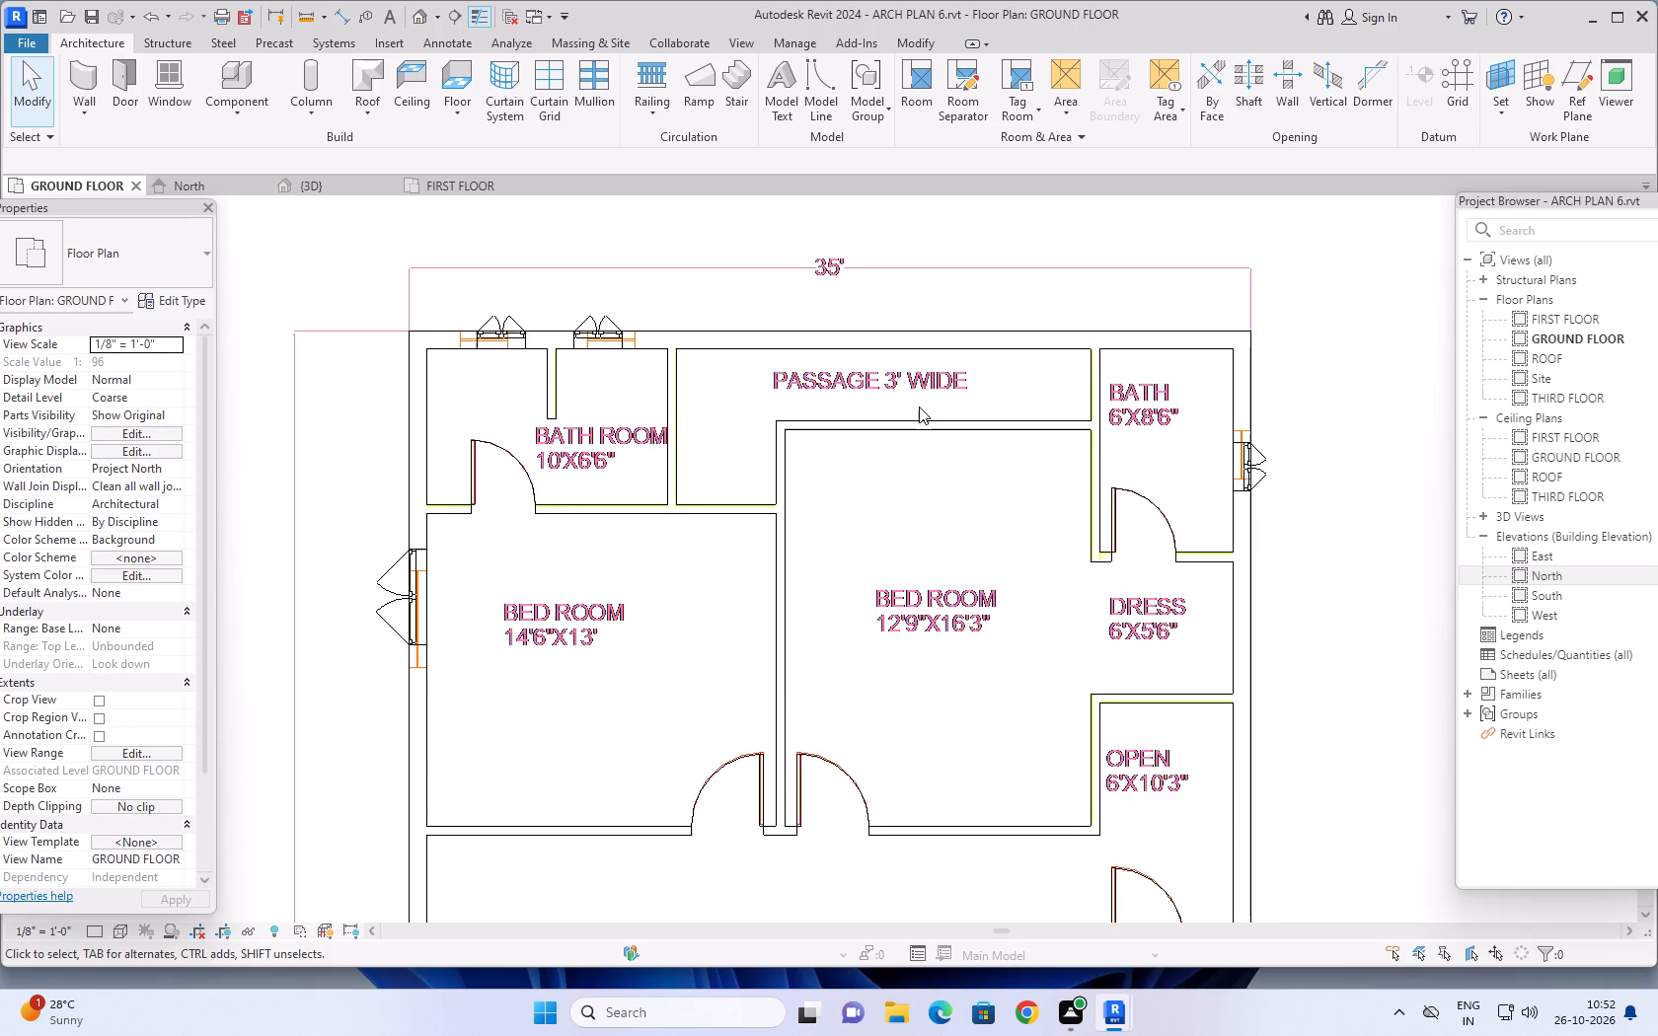
scroll(919, 407, "down", 3)
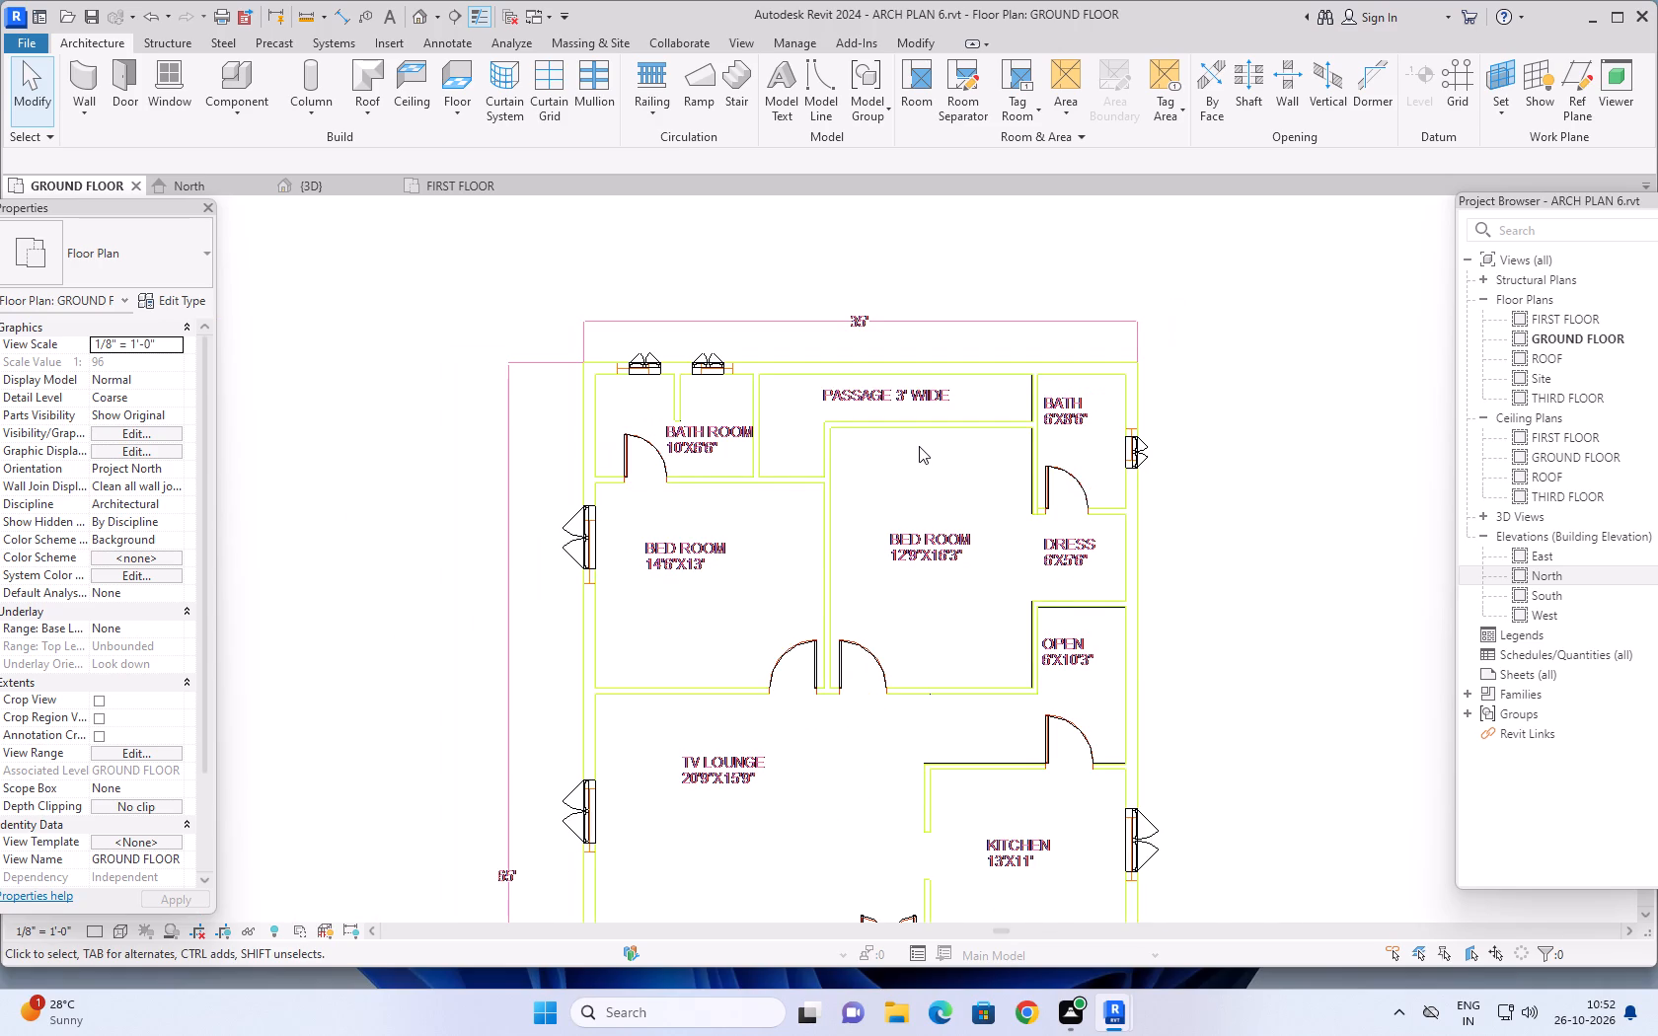
scroll(919, 446, "down", 1)
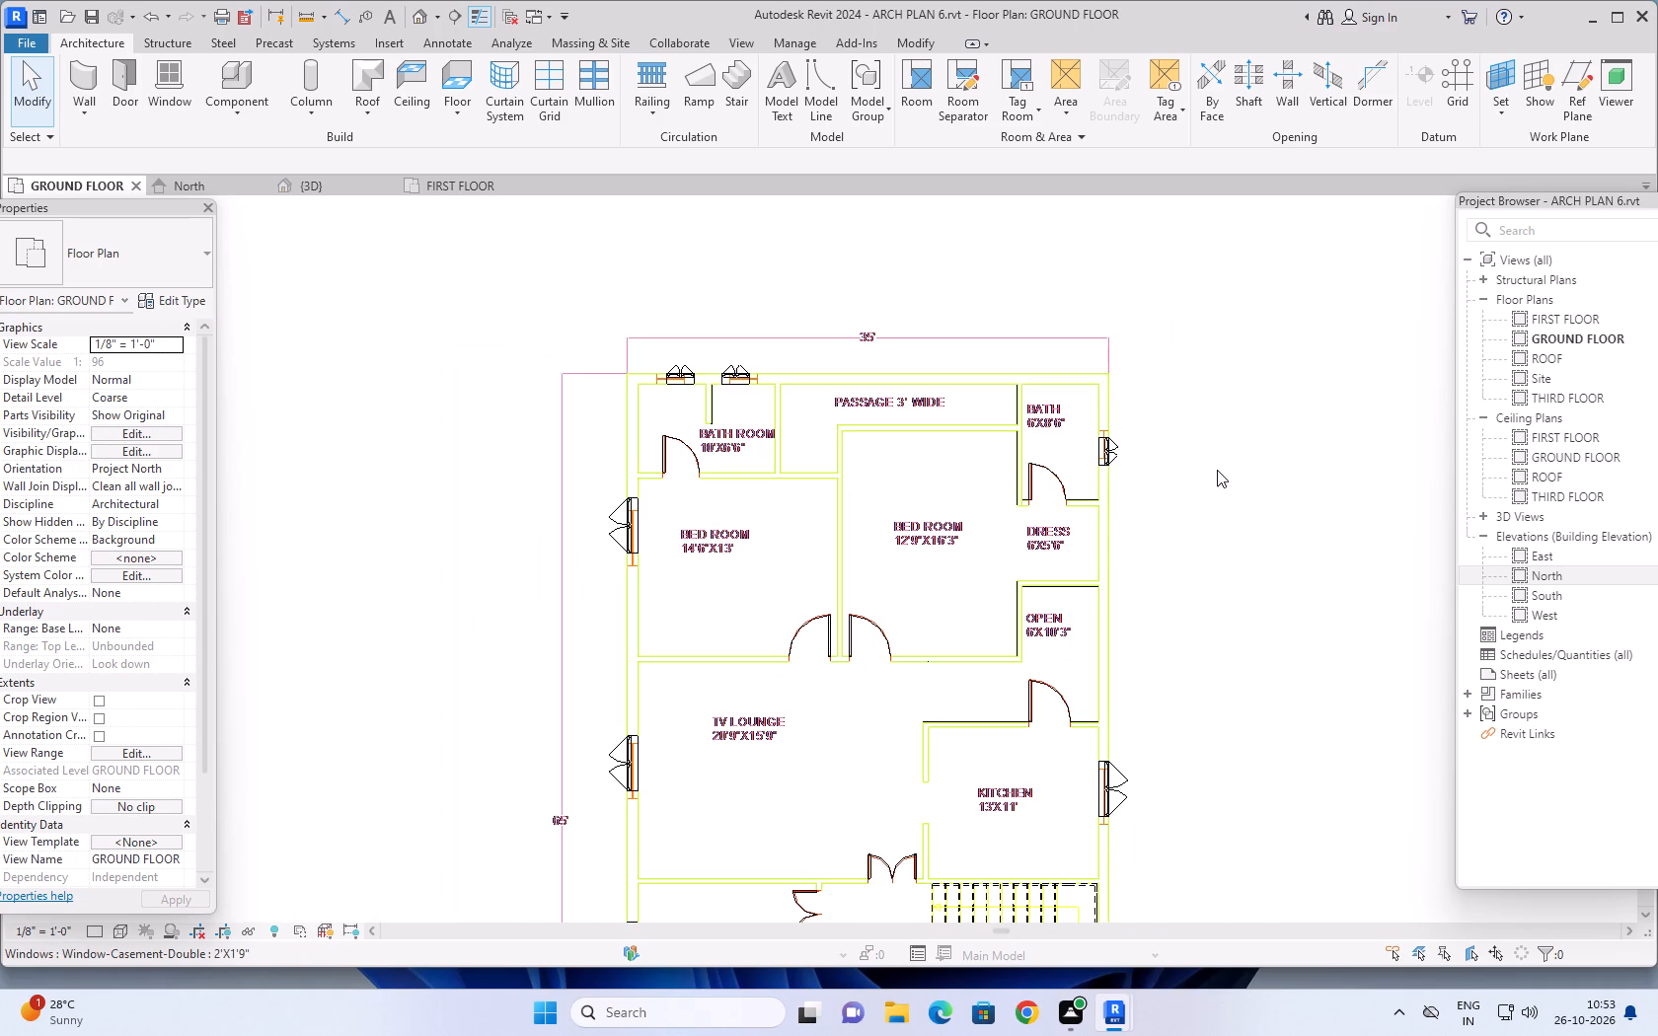
scroll(1222, 463, "down", 3)
middle_click_drag(1239, 479, 1180, 402)
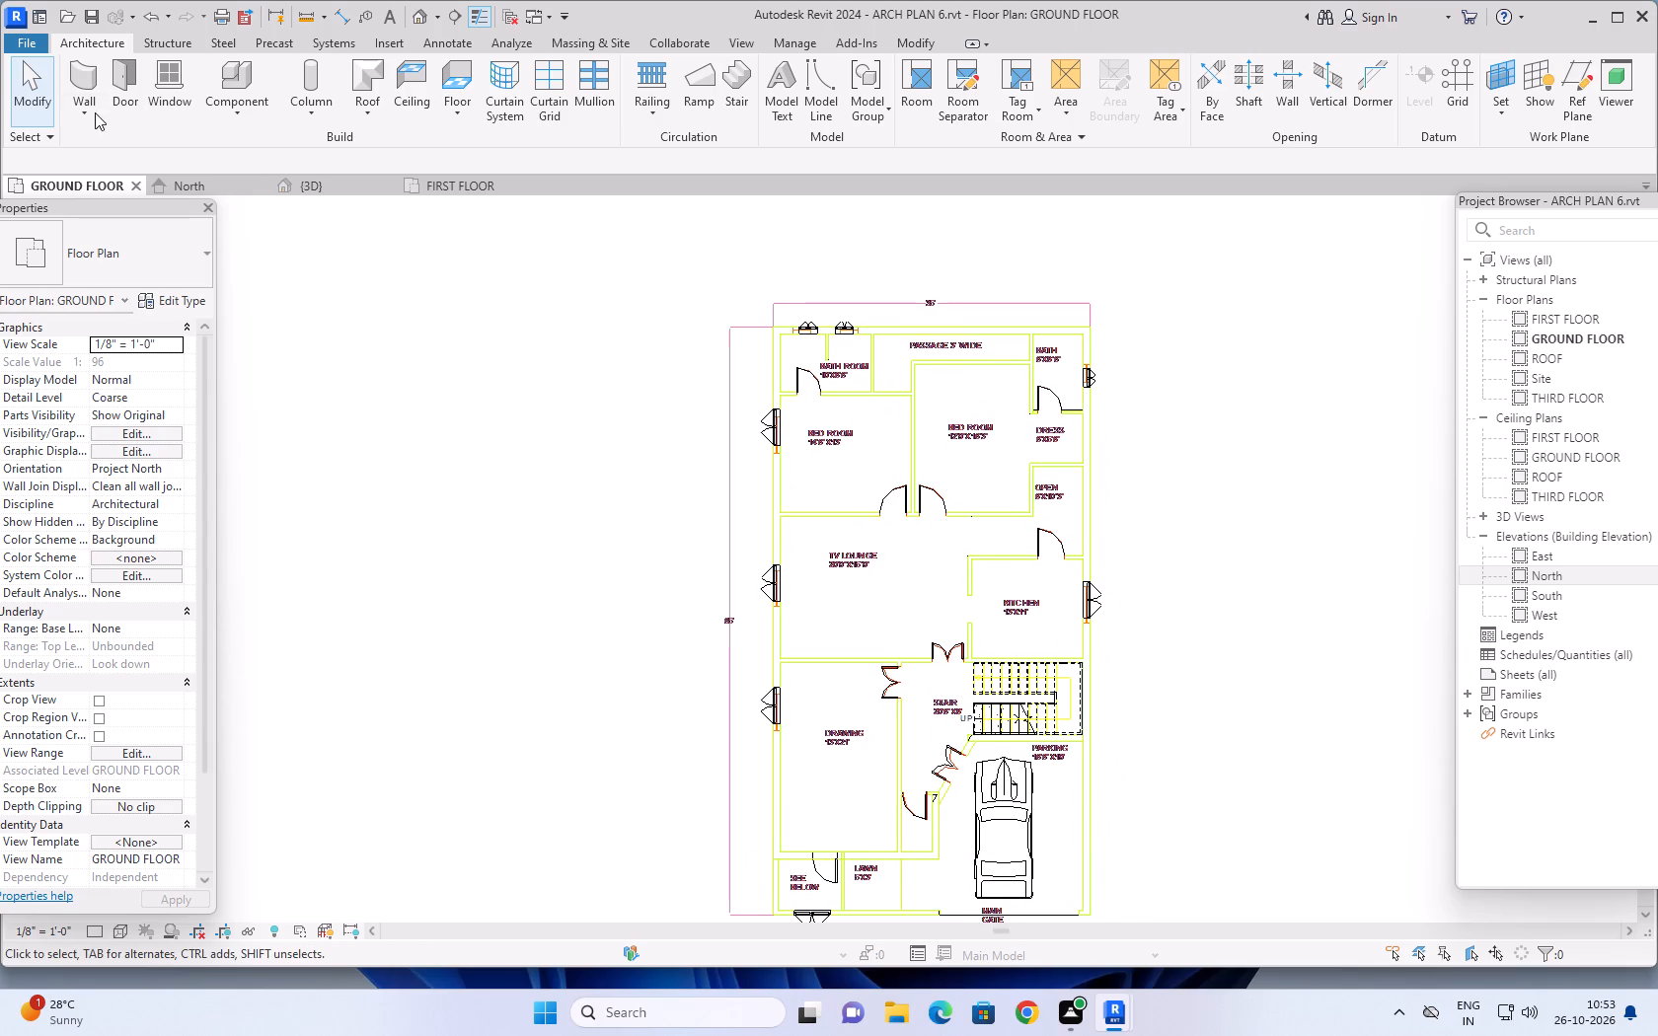
left_click(165, 69)
scroll(980, 328, "up", 4)
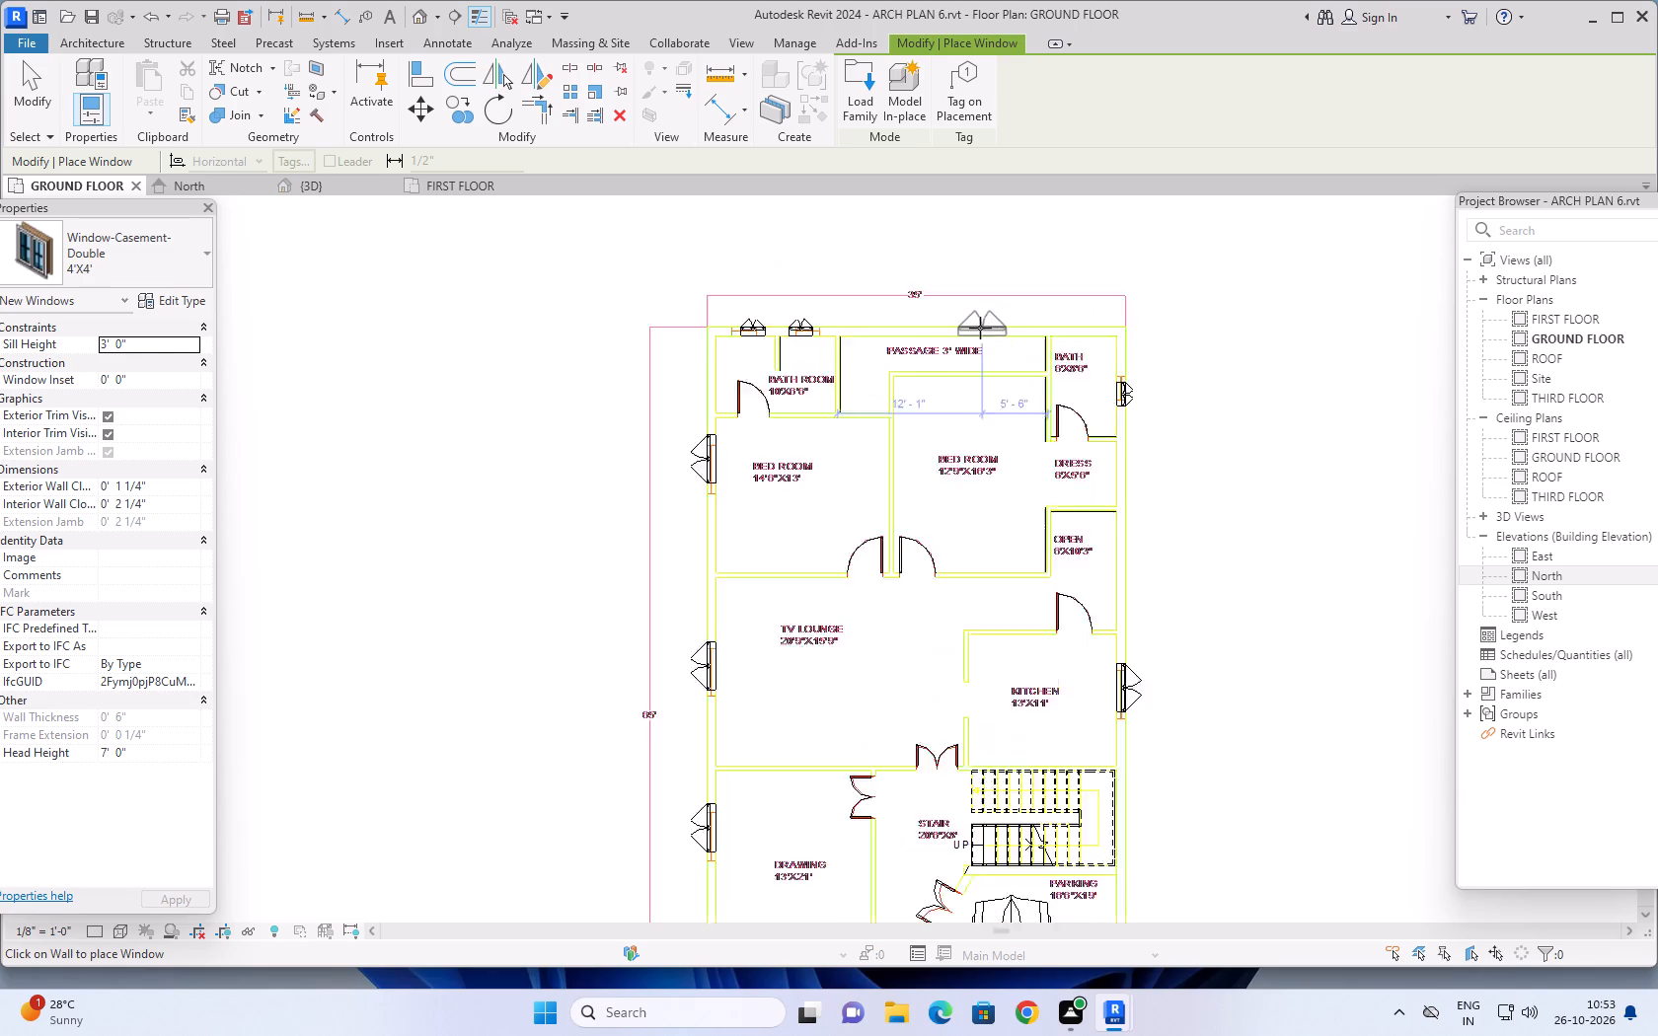
scroll(980, 328, "up", 1)
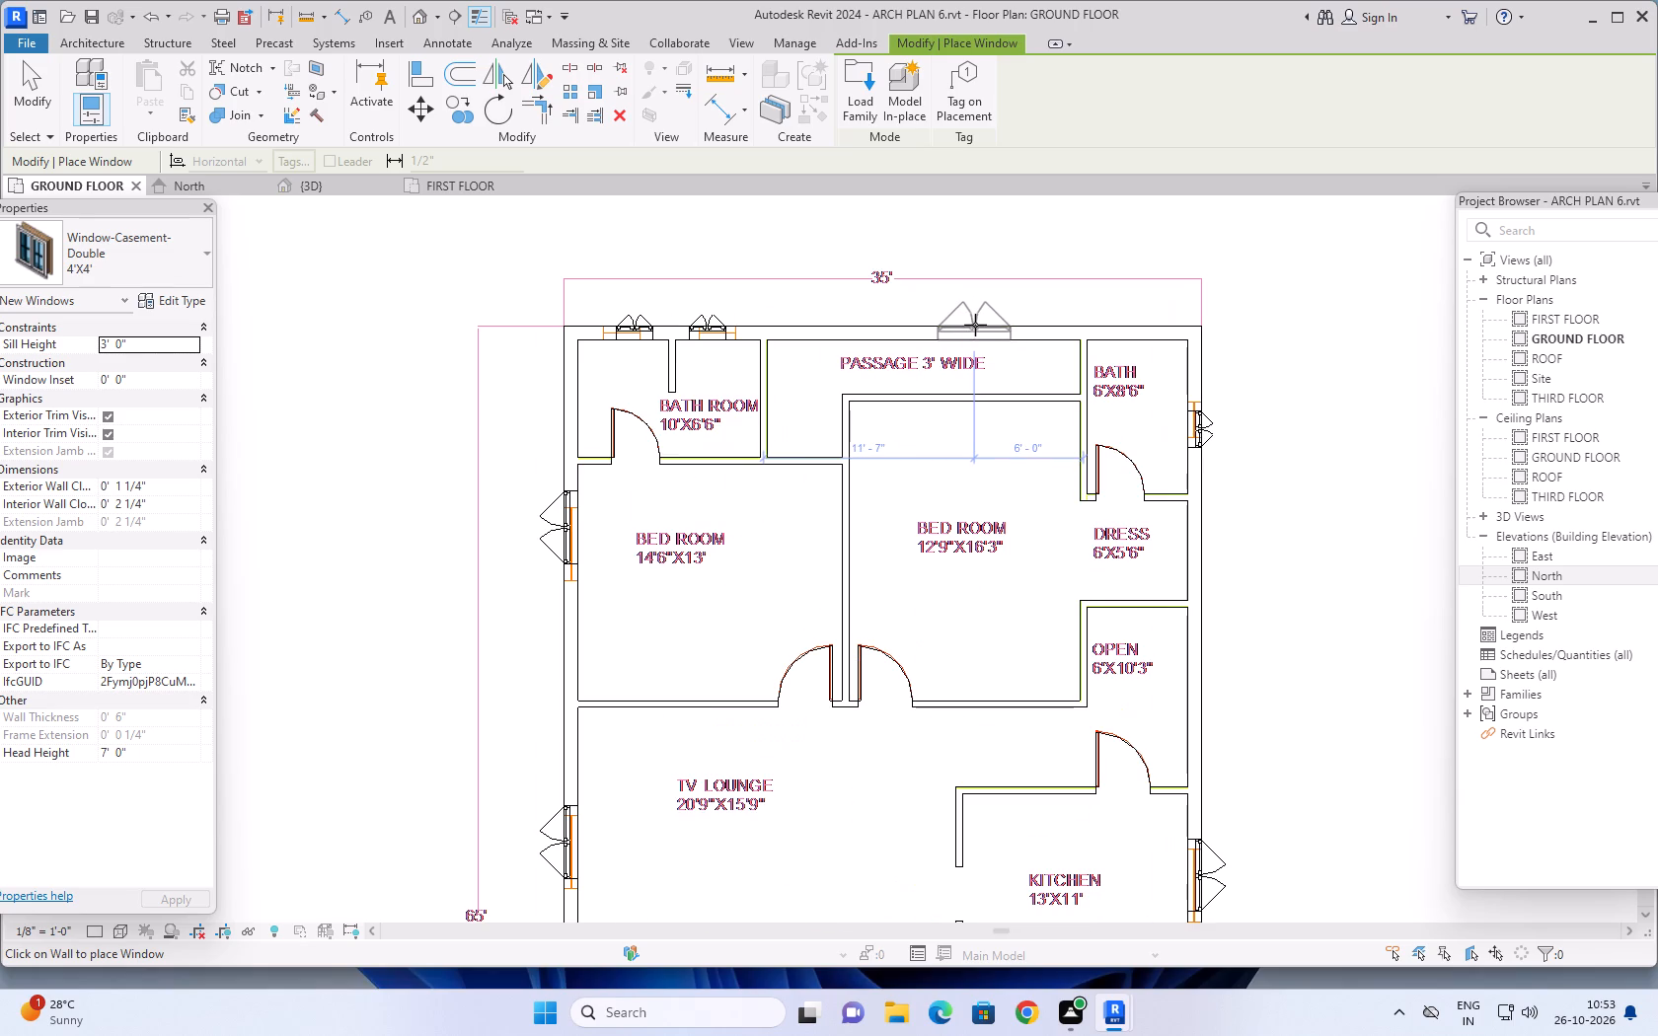
left_click(948, 326)
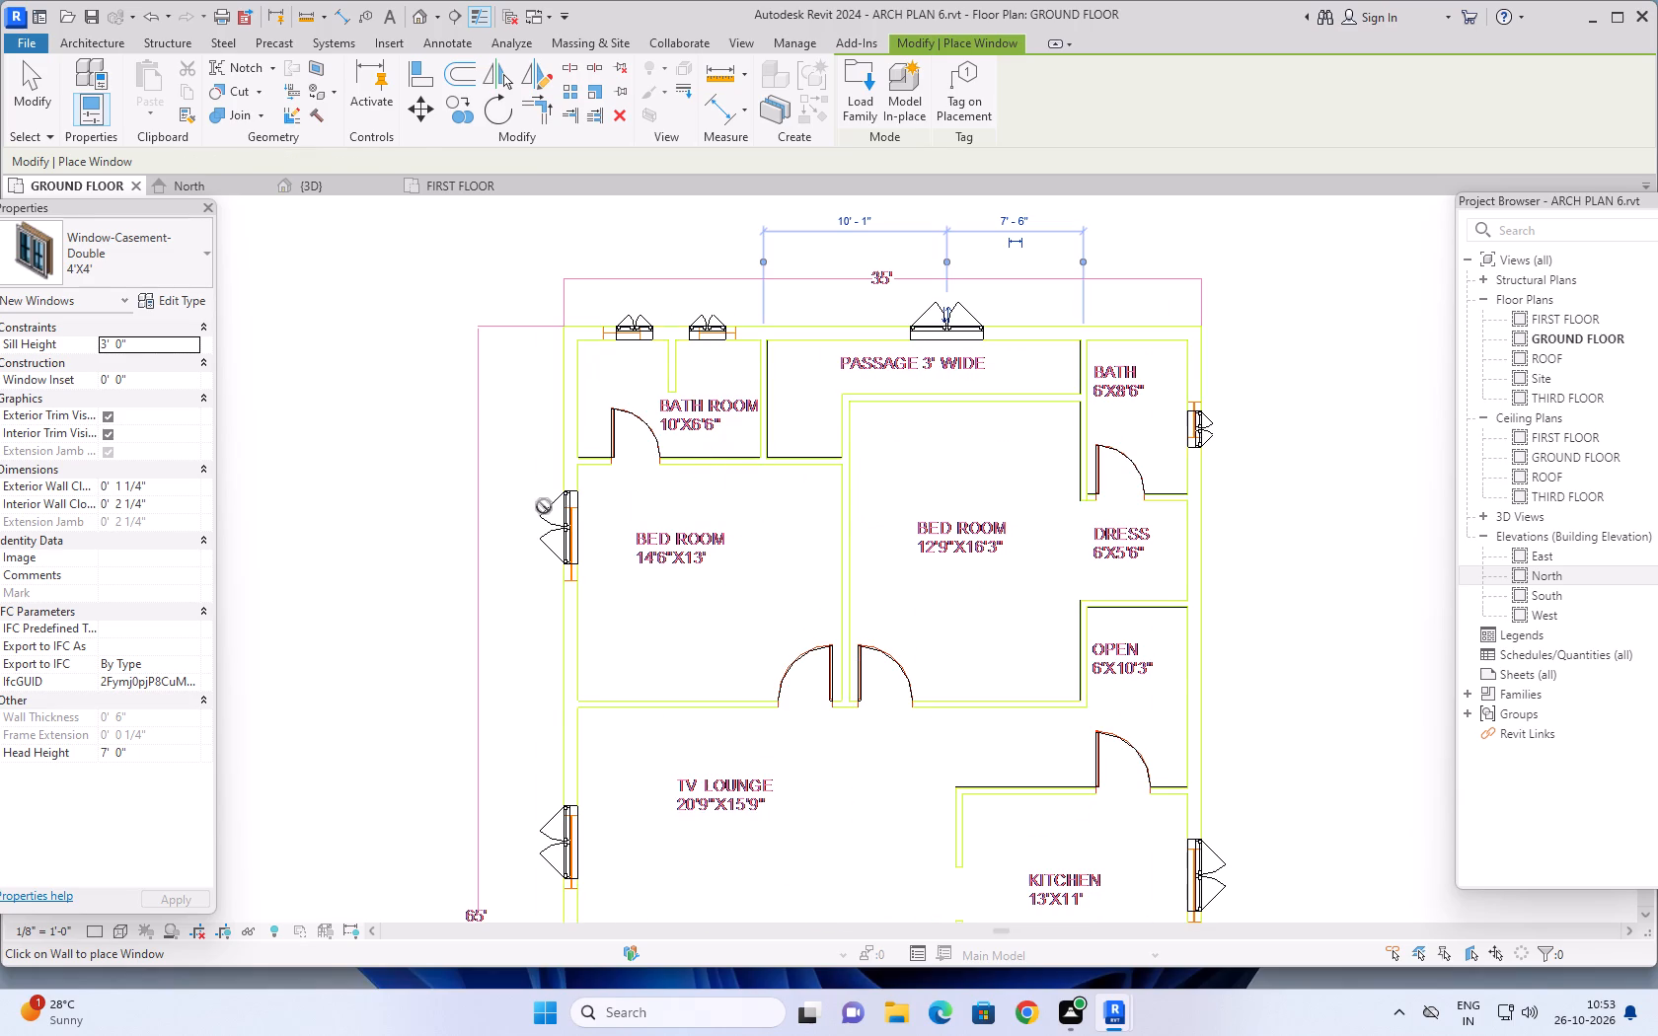
Check the rest of the ground floor plan, including the outer wall beside the staircase, for further window positions, and end window placement.
scroll(1148, 523, "down", 3)
scroll(1284, 513, "down", 1)
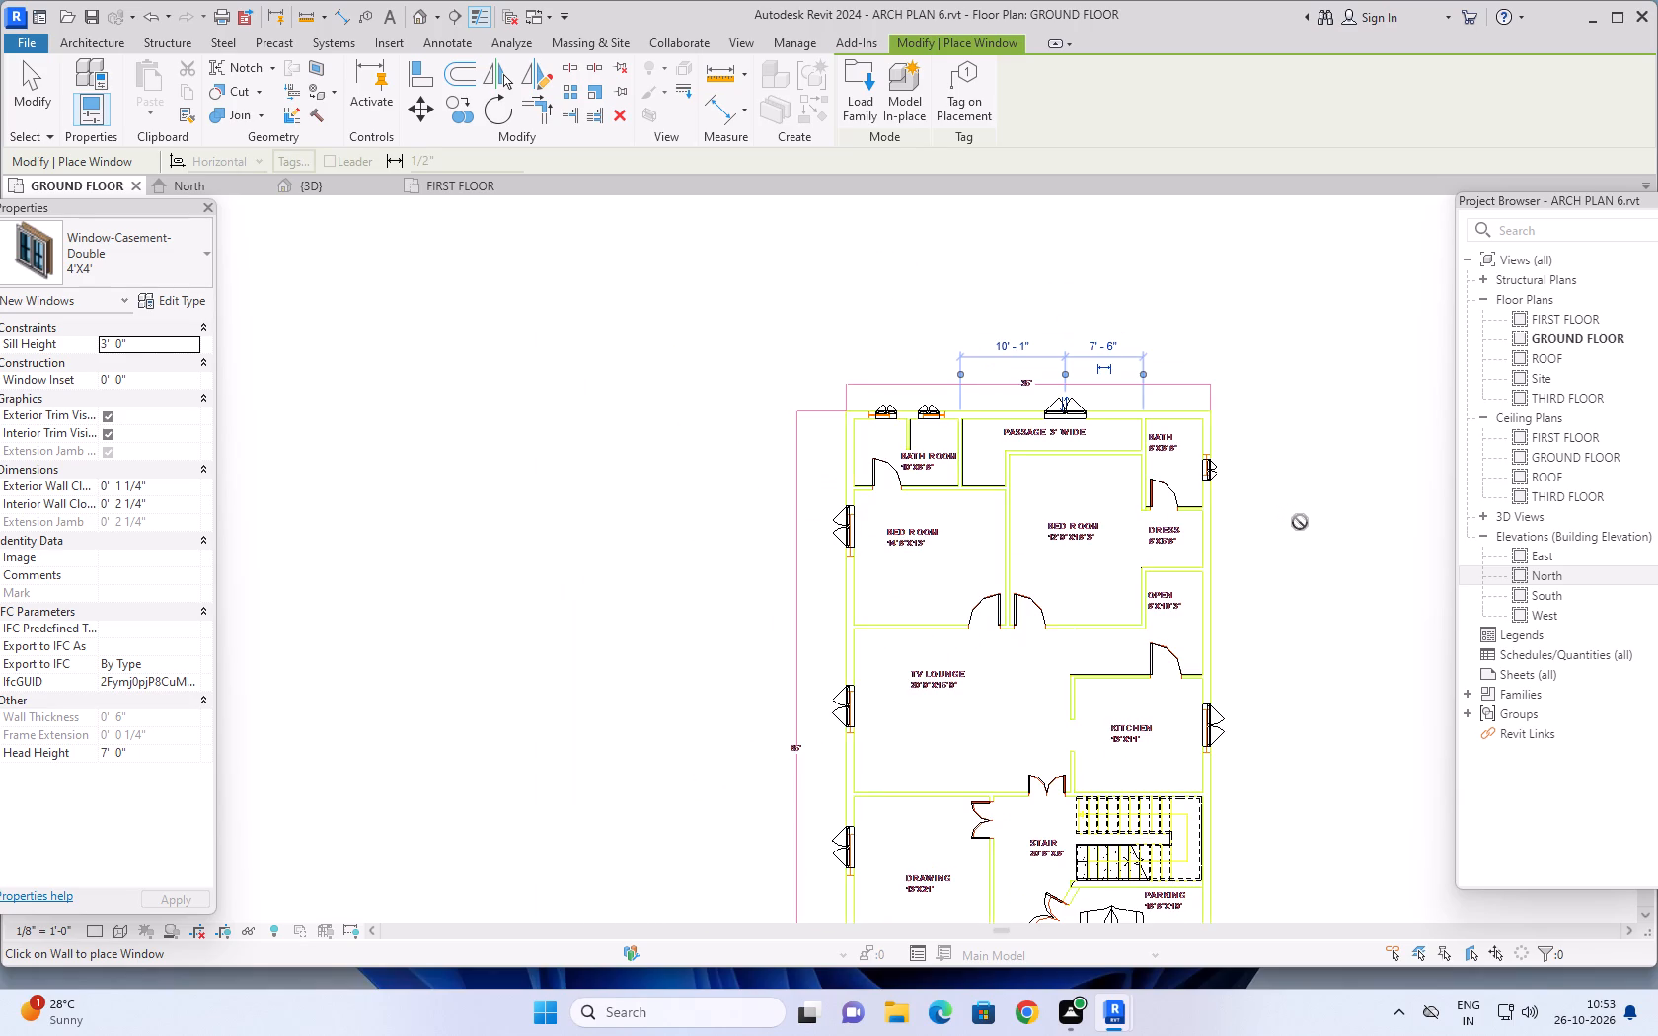
middle_click_drag(1296, 518, 1218, 468)
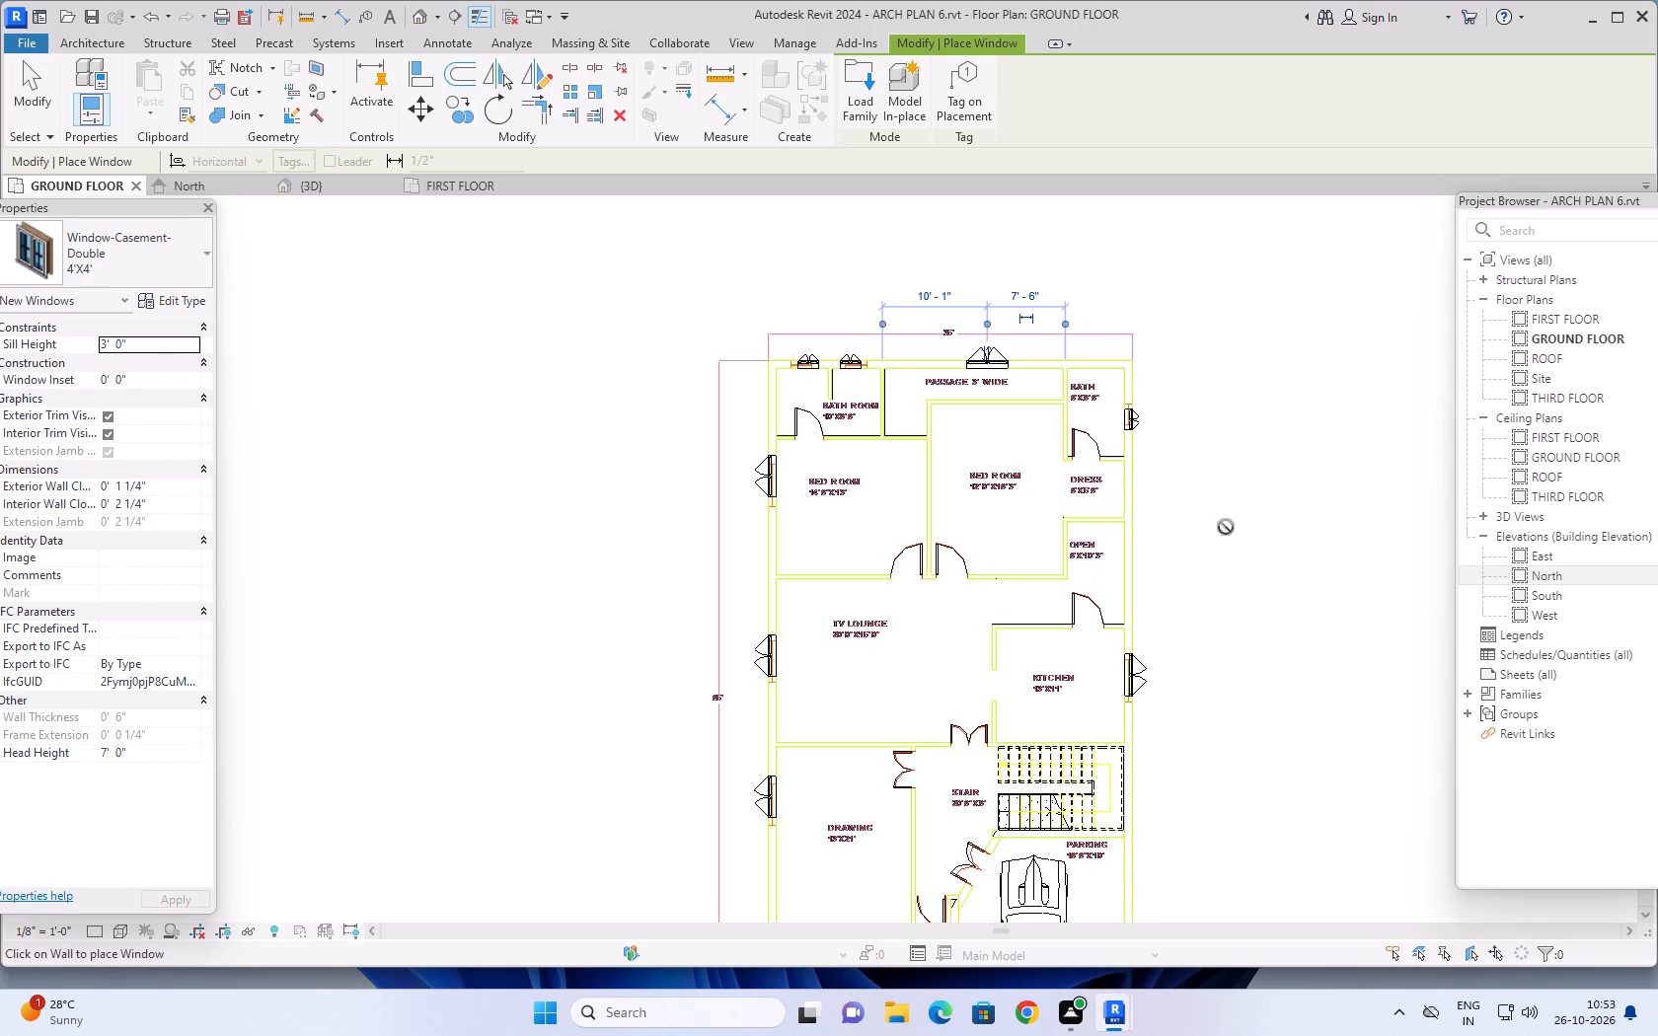
scroll(1226, 527, "down", 2)
middle_click_drag(1237, 538, 1163, 438)
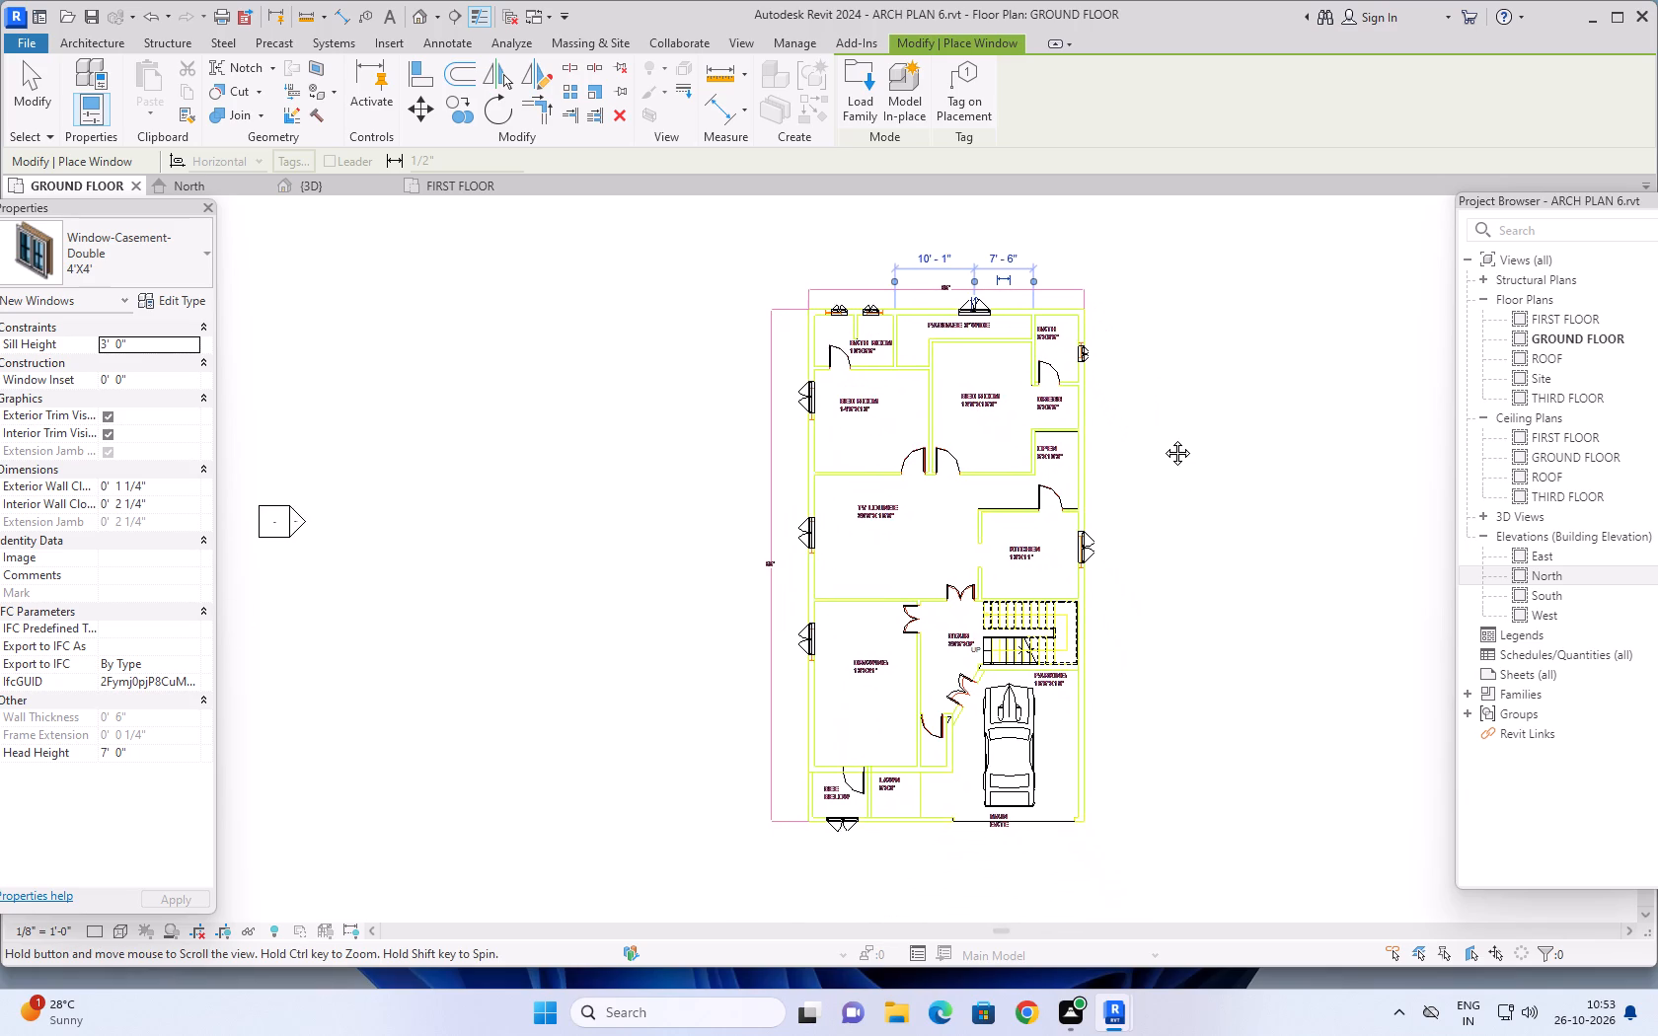
middle_click_drag(1163, 438, 1140, 338)
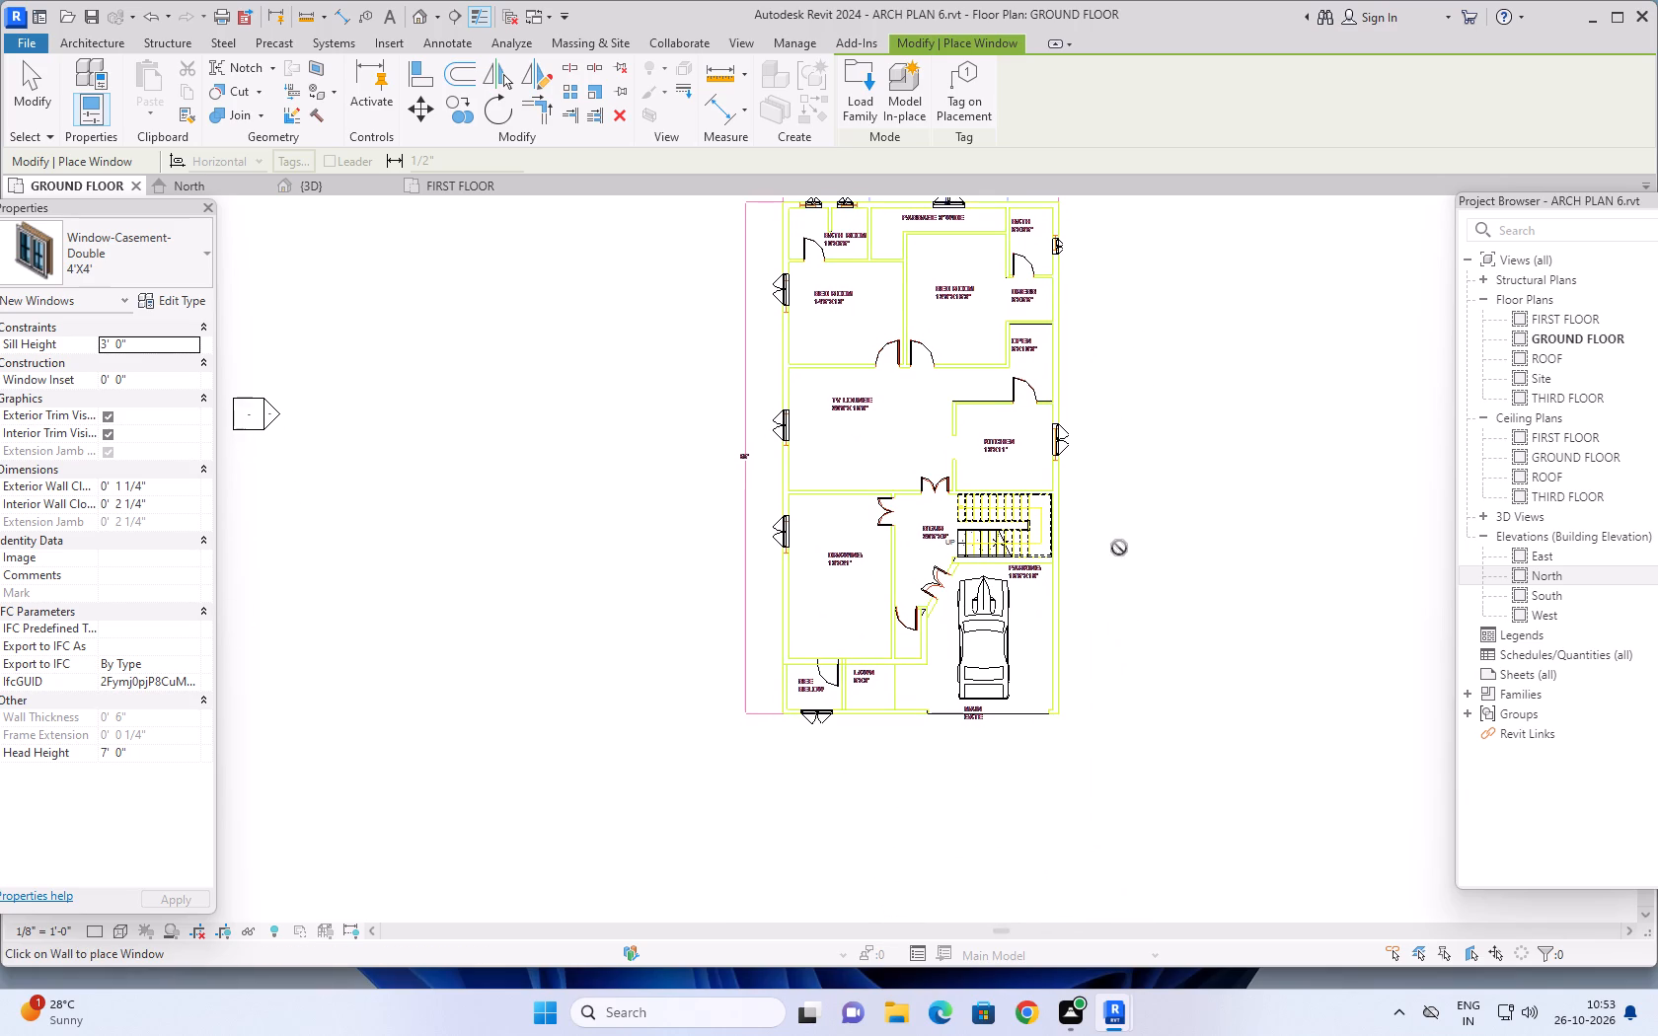
scroll(1095, 544, "up", 7)
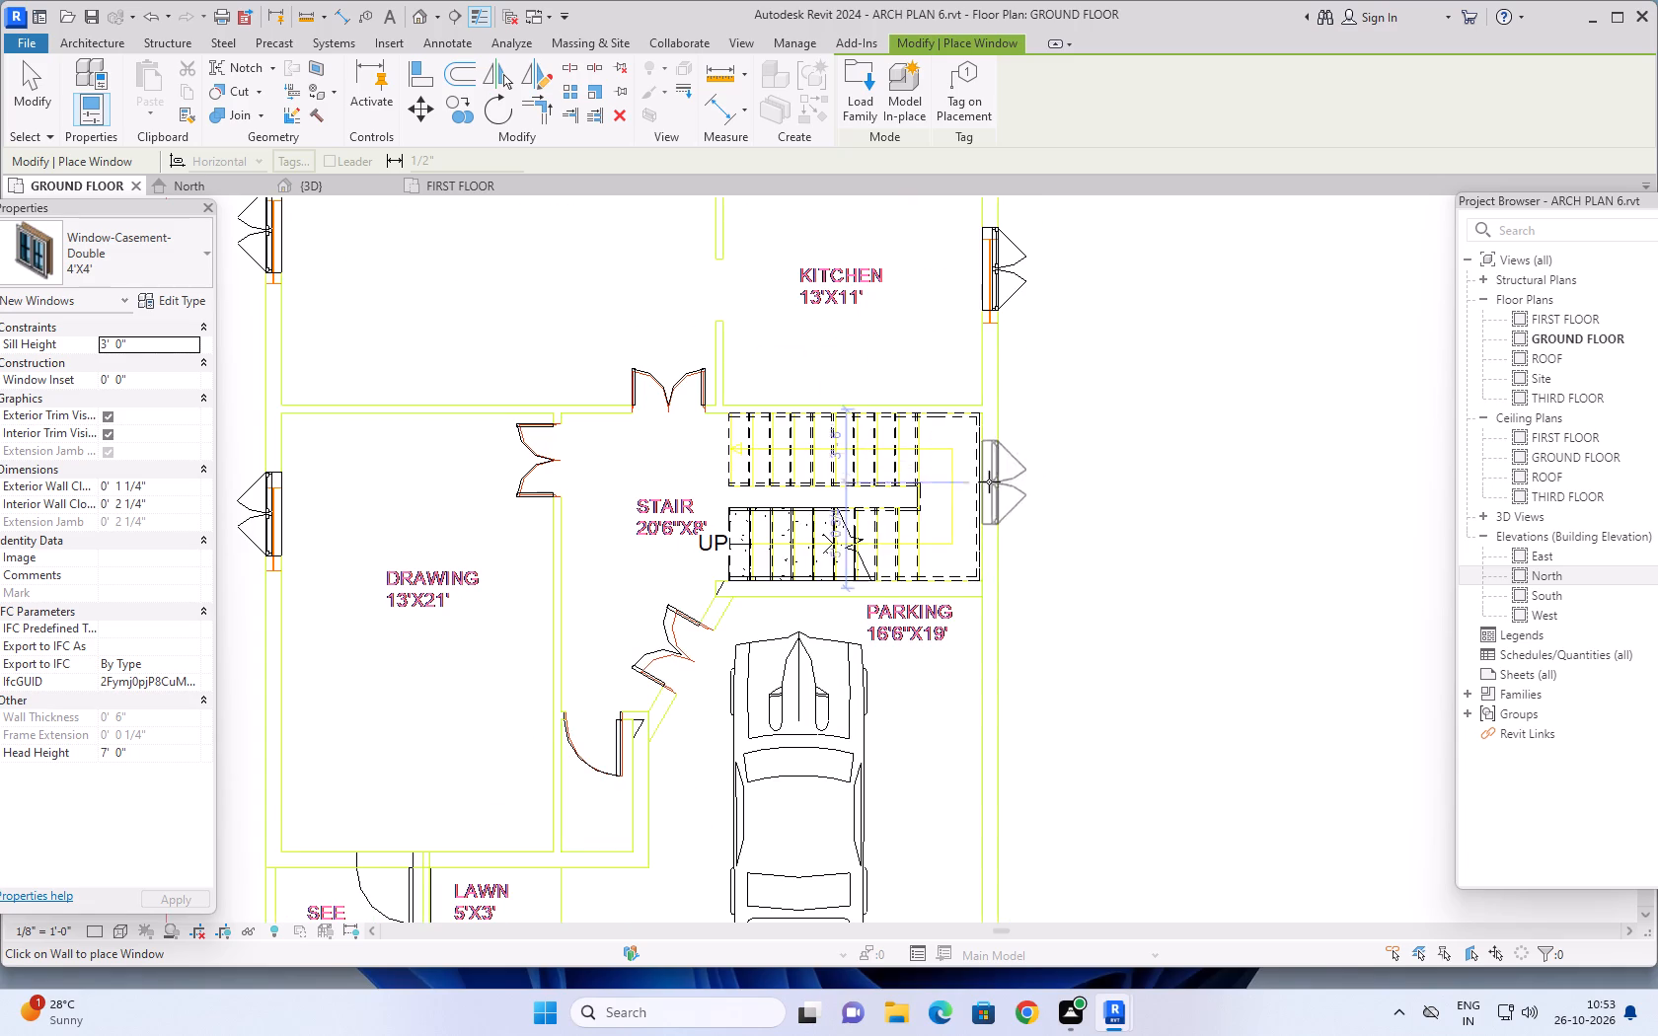
scroll(1157, 467, "down", 6)
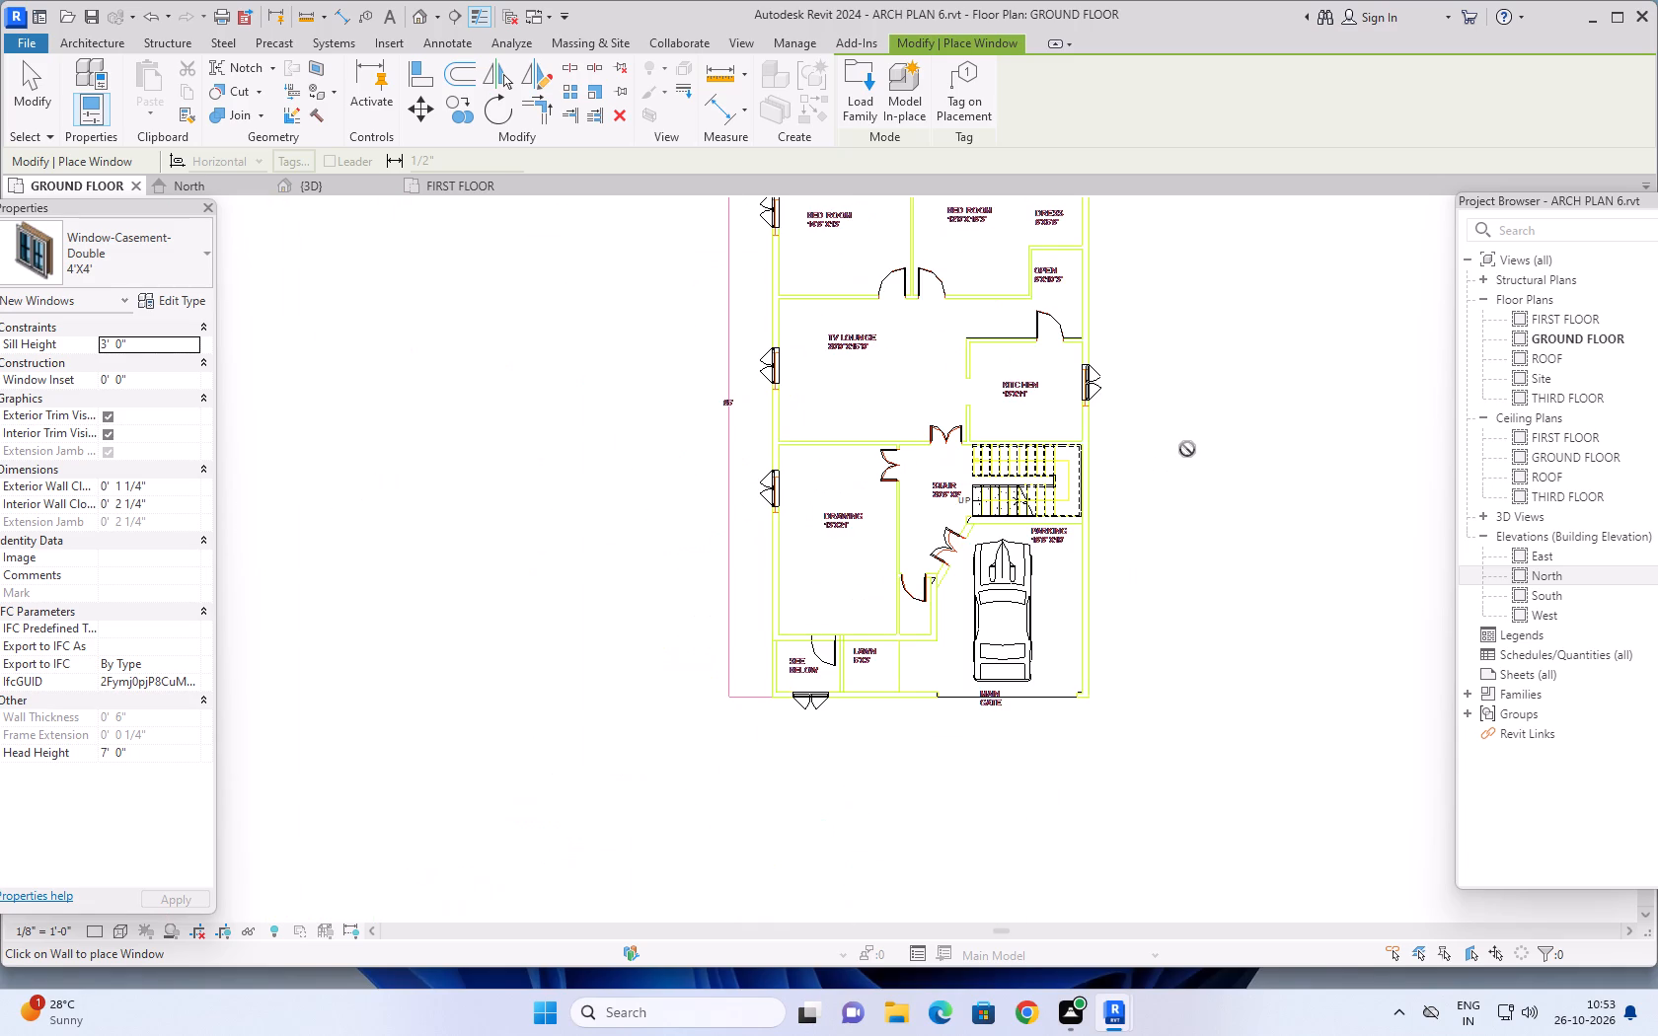
key("Escape")
key("Escape")
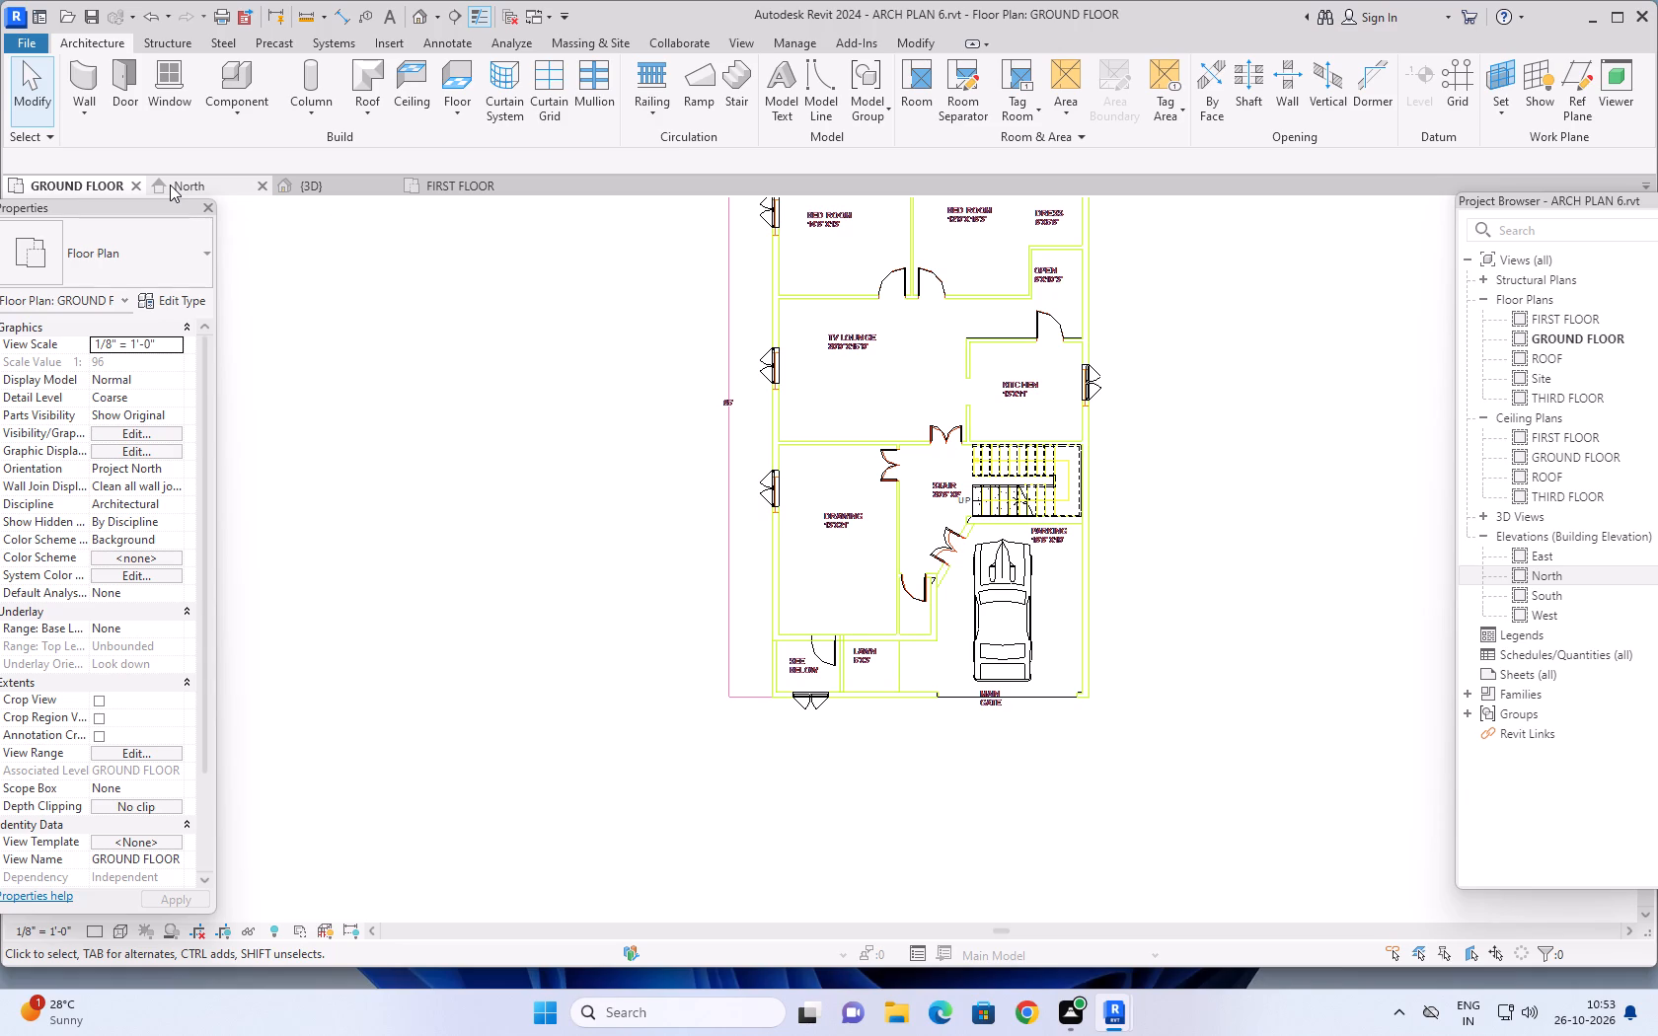
Review the whole GROUND FLOOR plan and compare it with the FIRST FLOOR plan.
scroll(1153, 453, "down", 3)
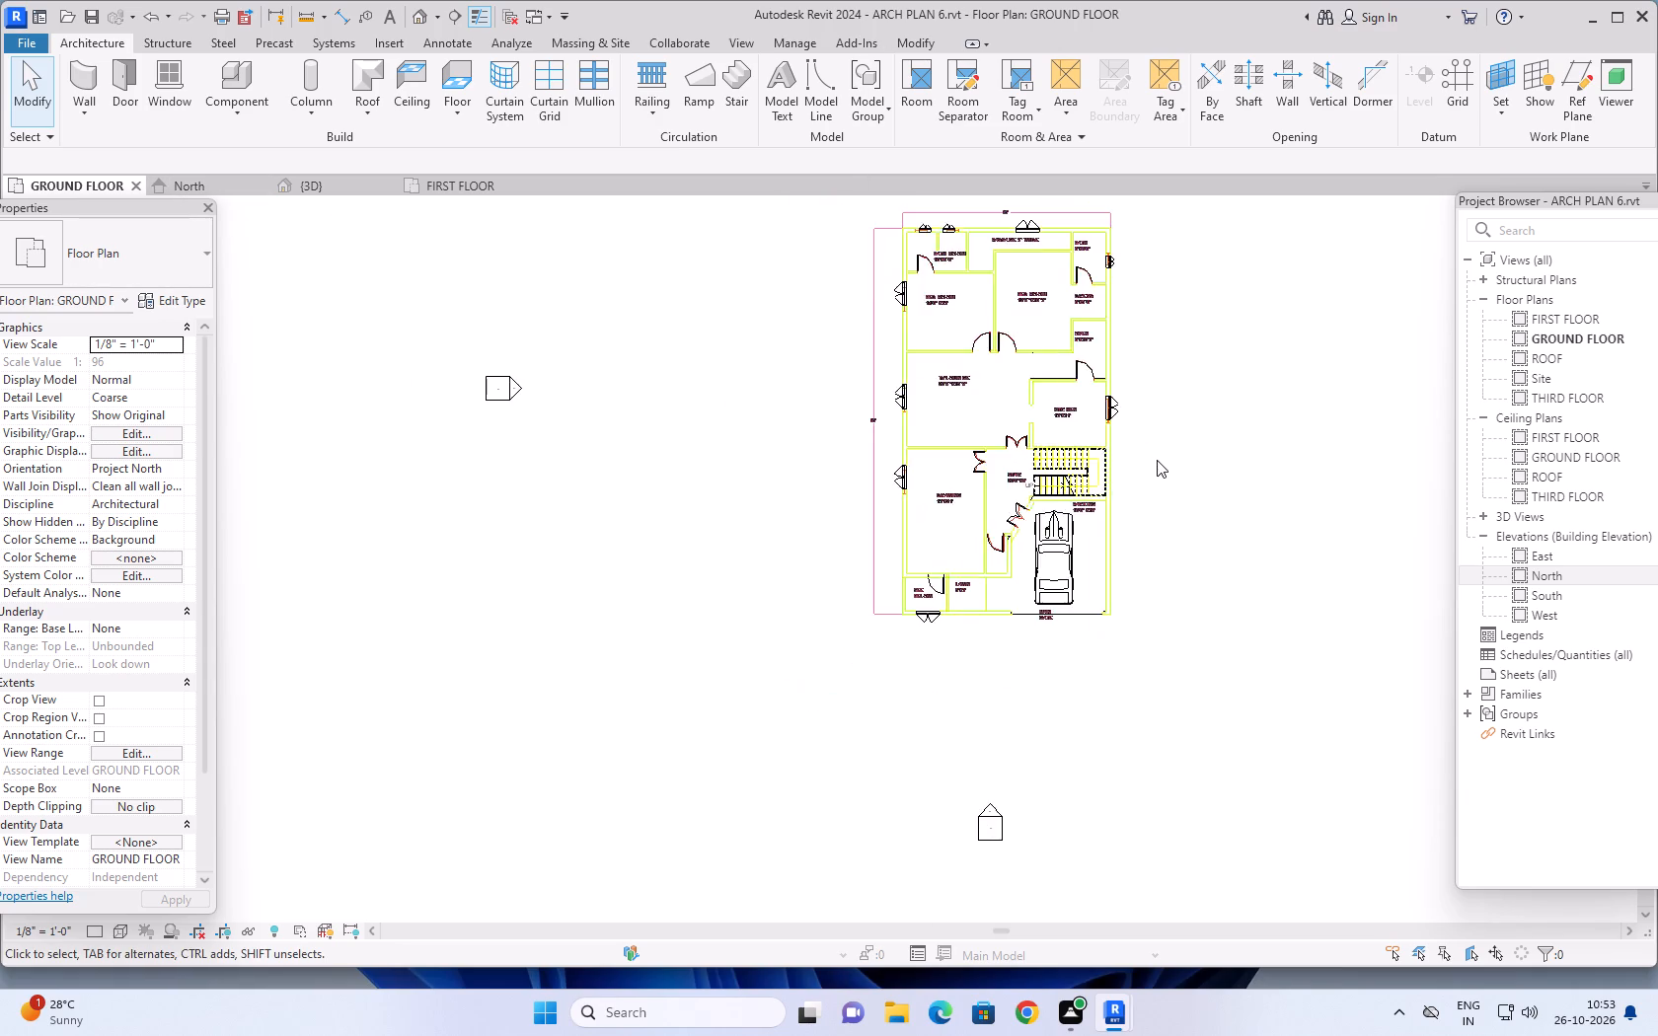
scroll(1157, 460, "down", 2)
middle_click_drag(1183, 452, 1078, 474)
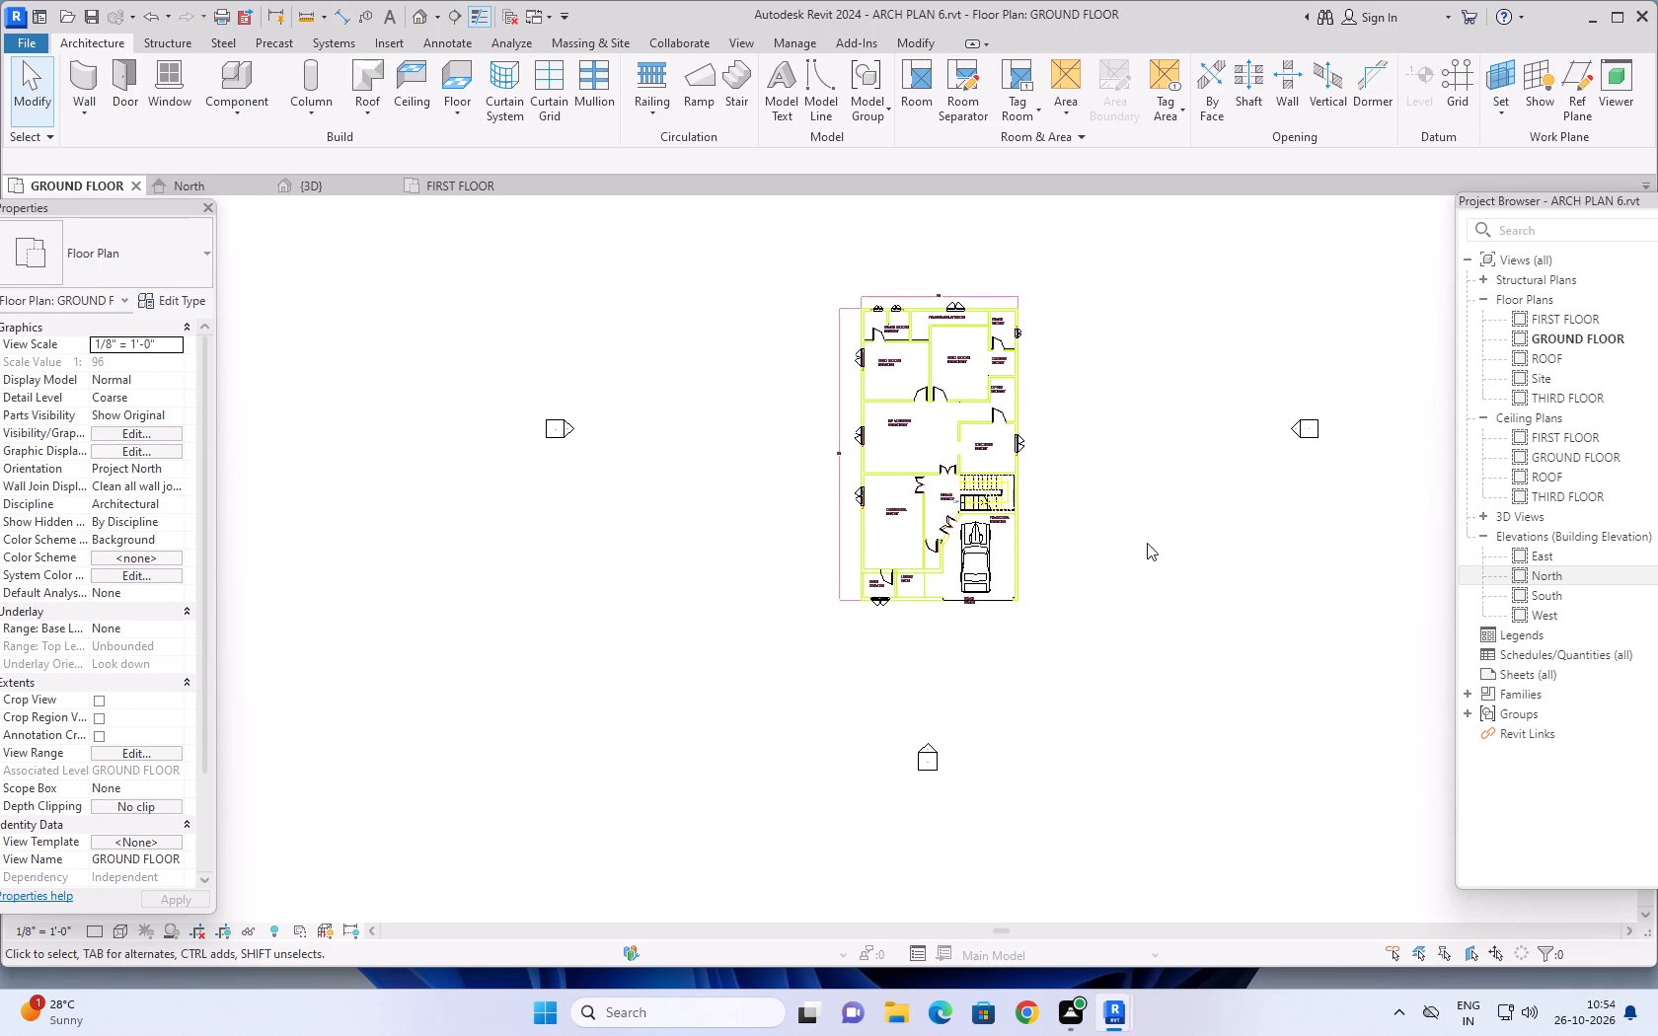
middle_click_drag(1134, 516, 1099, 581)
left_click(467, 184)
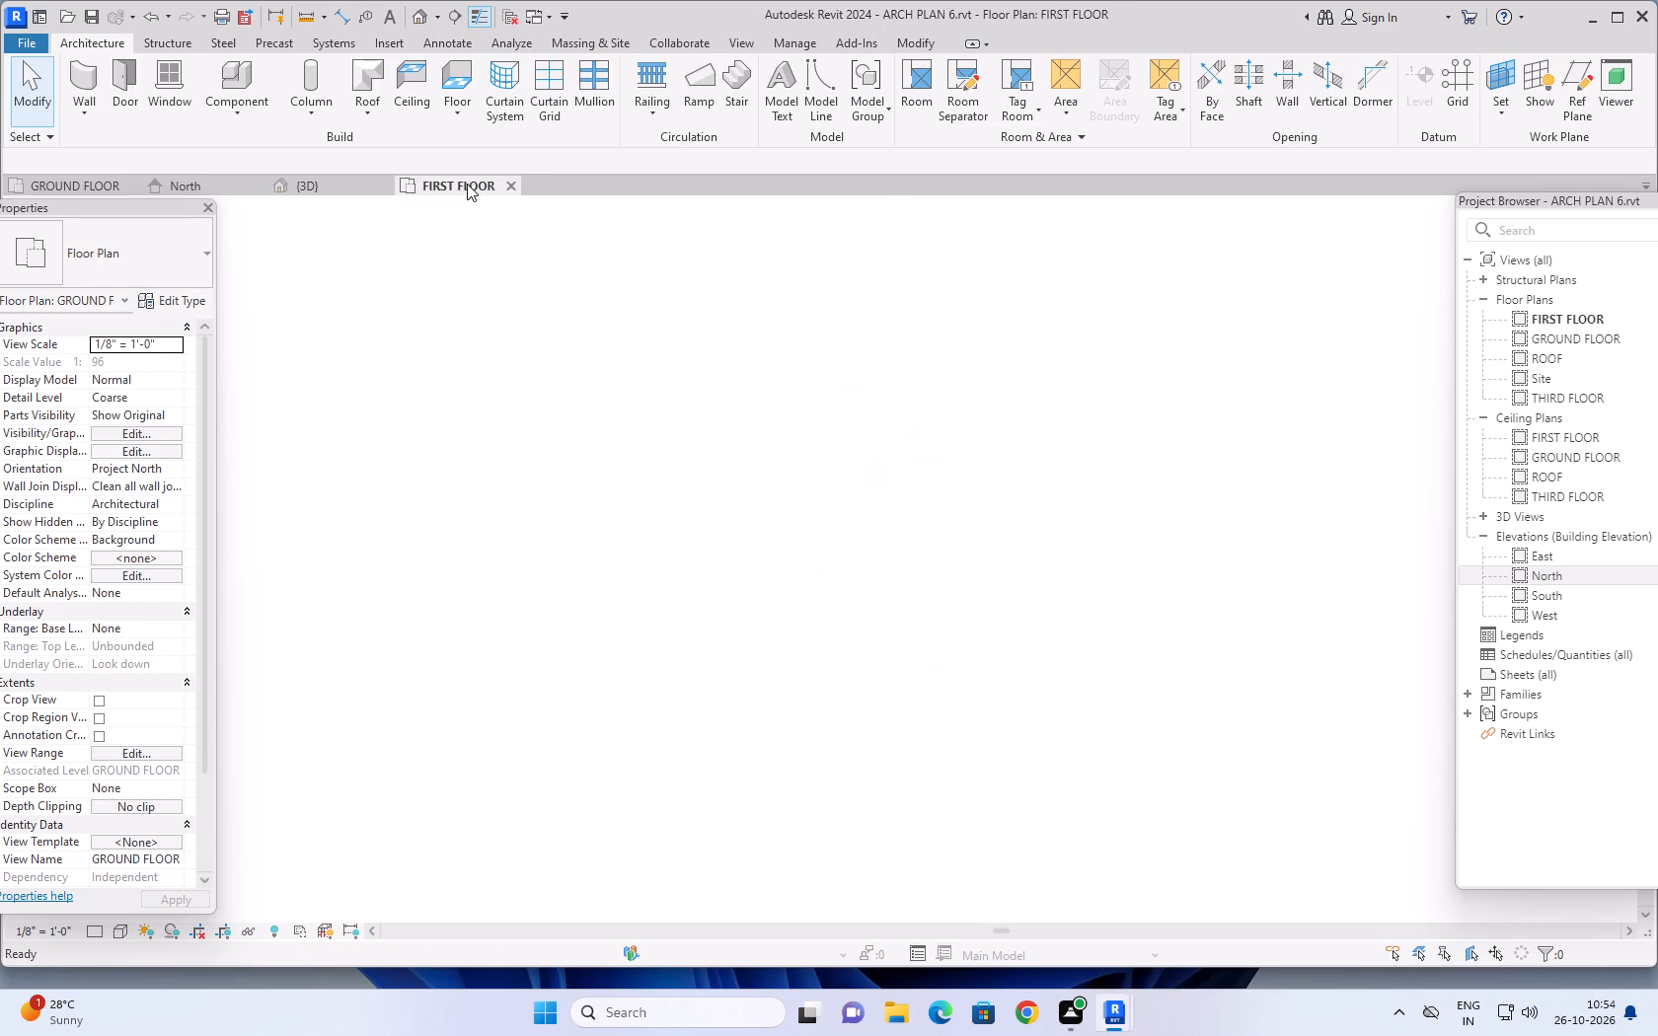
scroll(1061, 551, "down", 2)
middle_click_drag(1052, 500, 1074, 630)
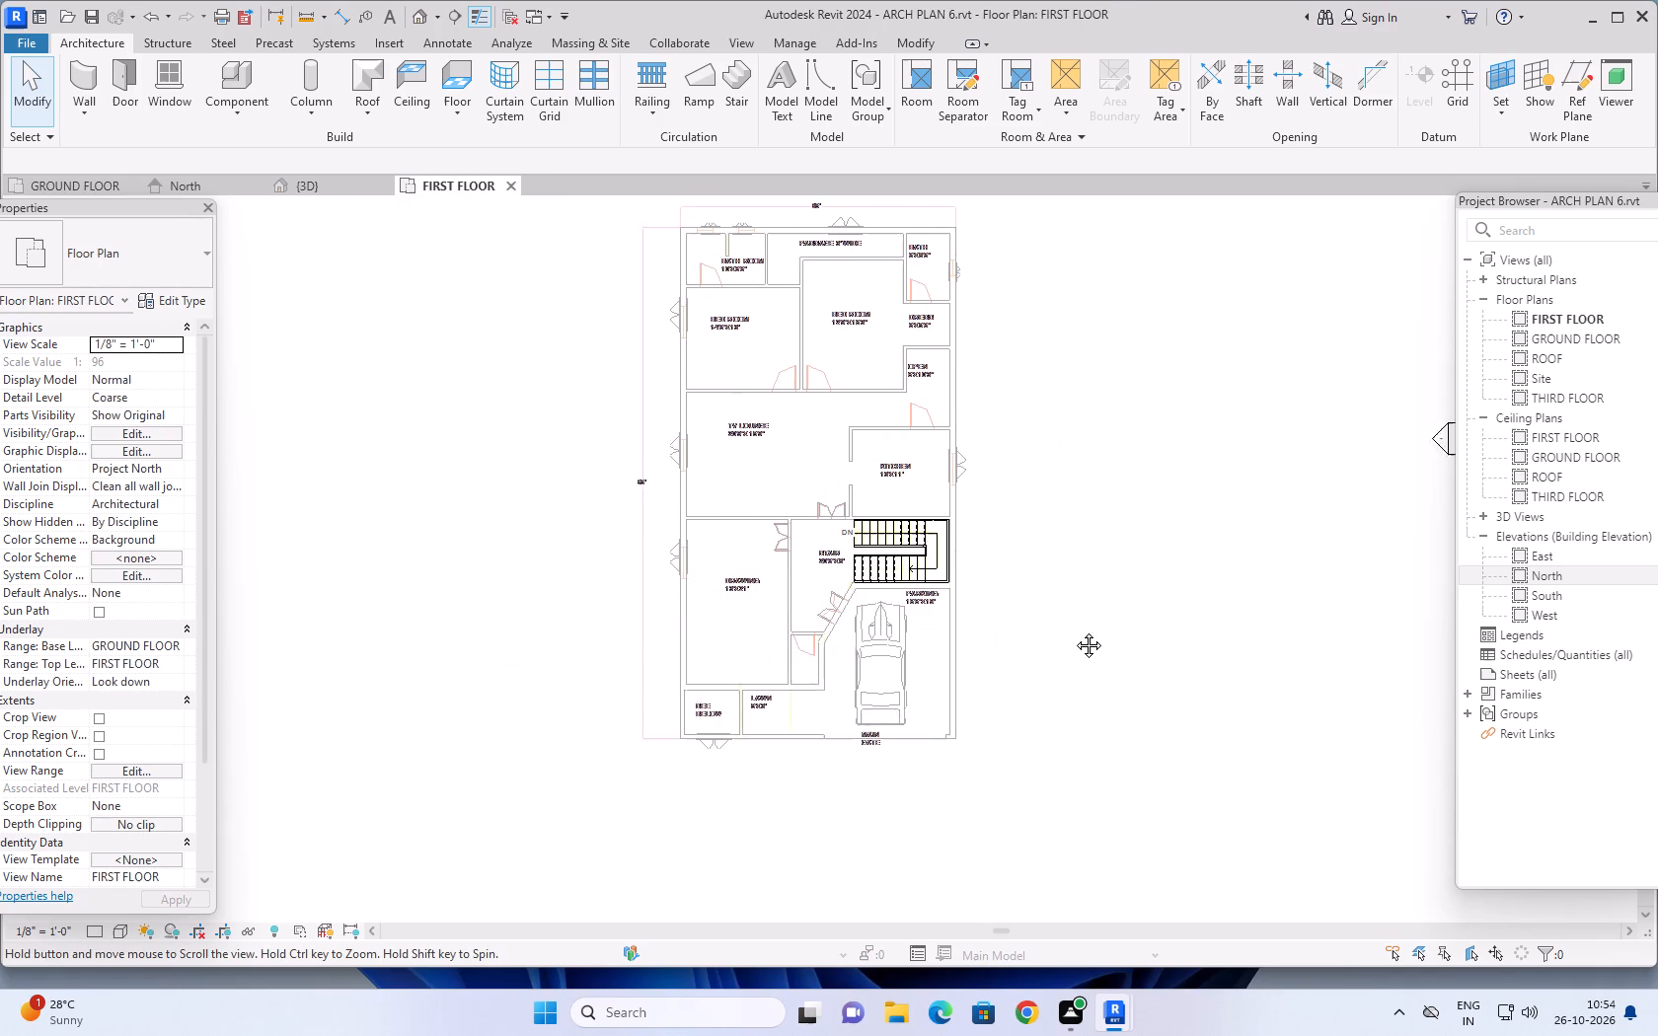
middle_click_drag(1074, 630, 1077, 643)
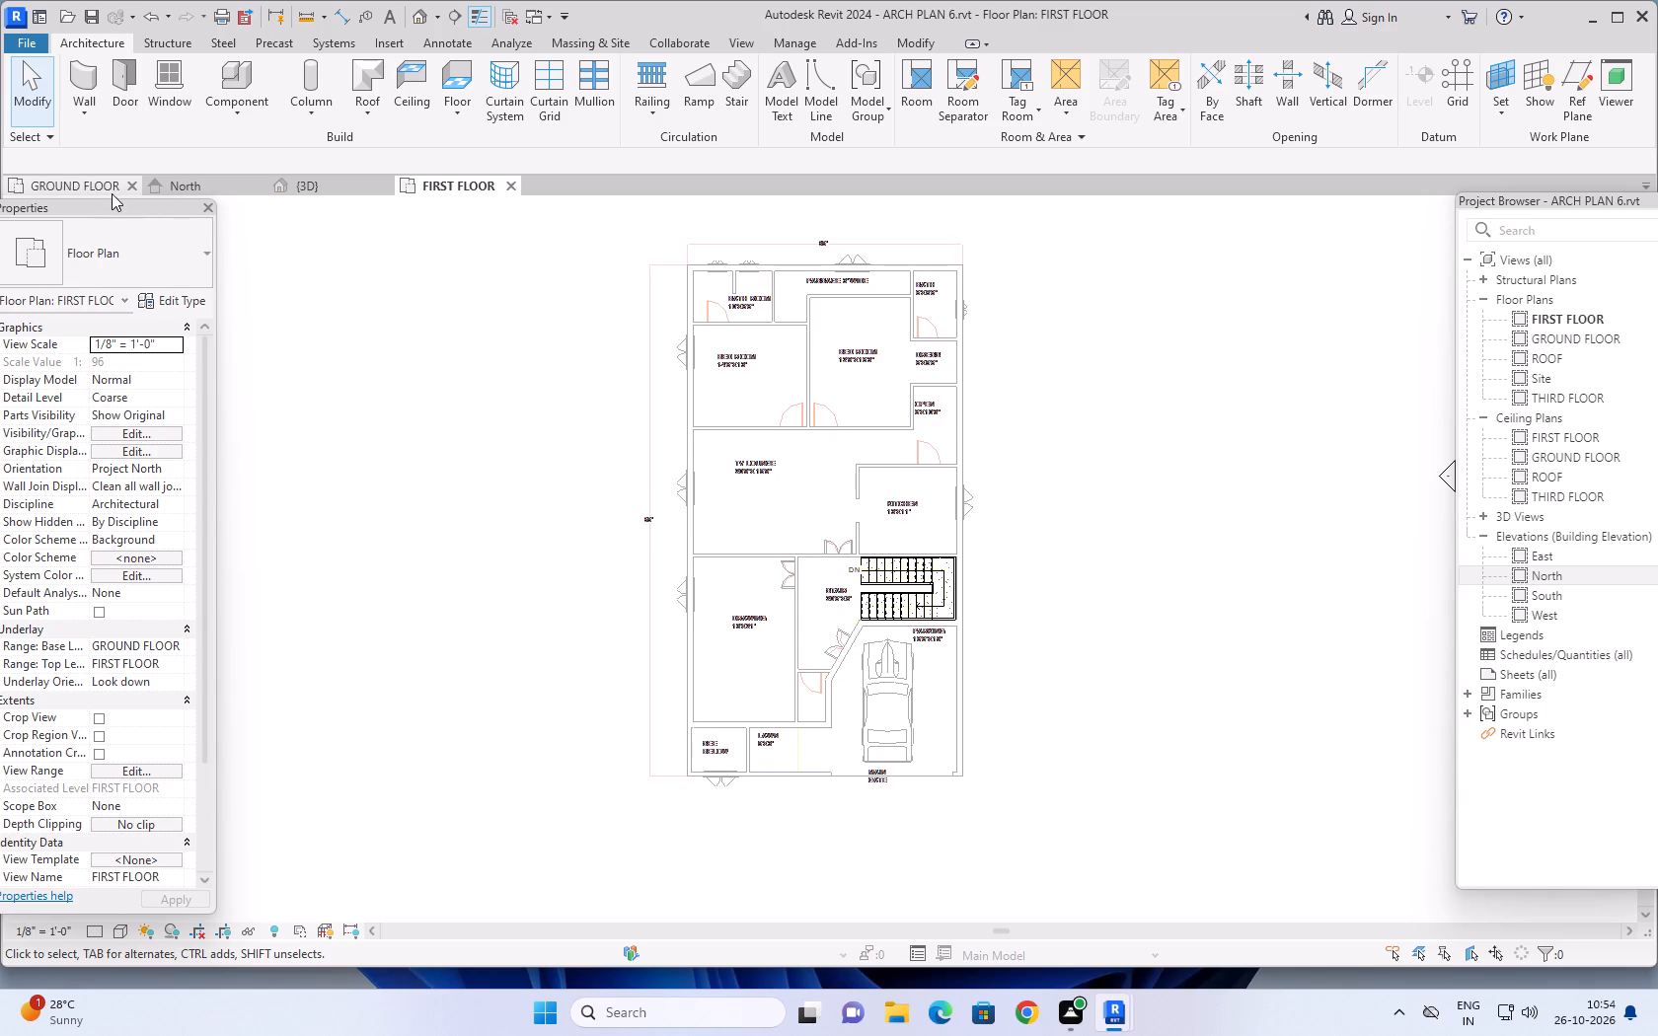
Examine the ground floor walls, windows and staircase against the level lines in the North elevation.
left_click(202, 187)
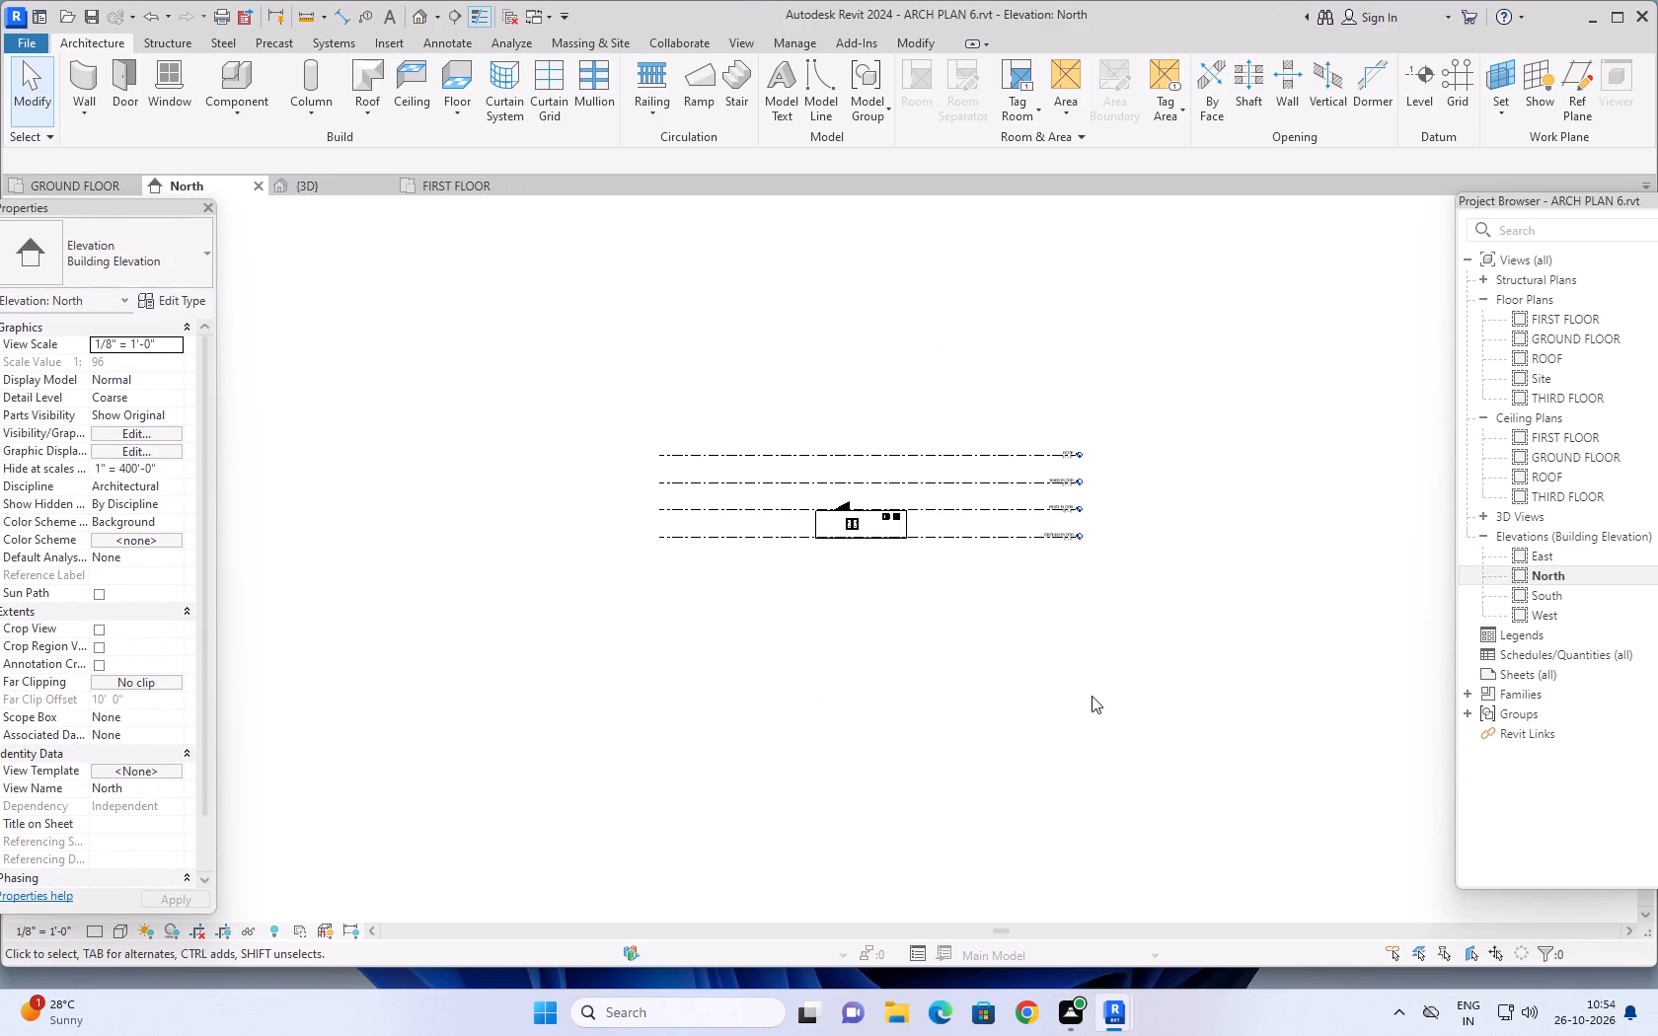
scroll(756, 542, "up", 9)
scroll(1085, 568, "up", 2)
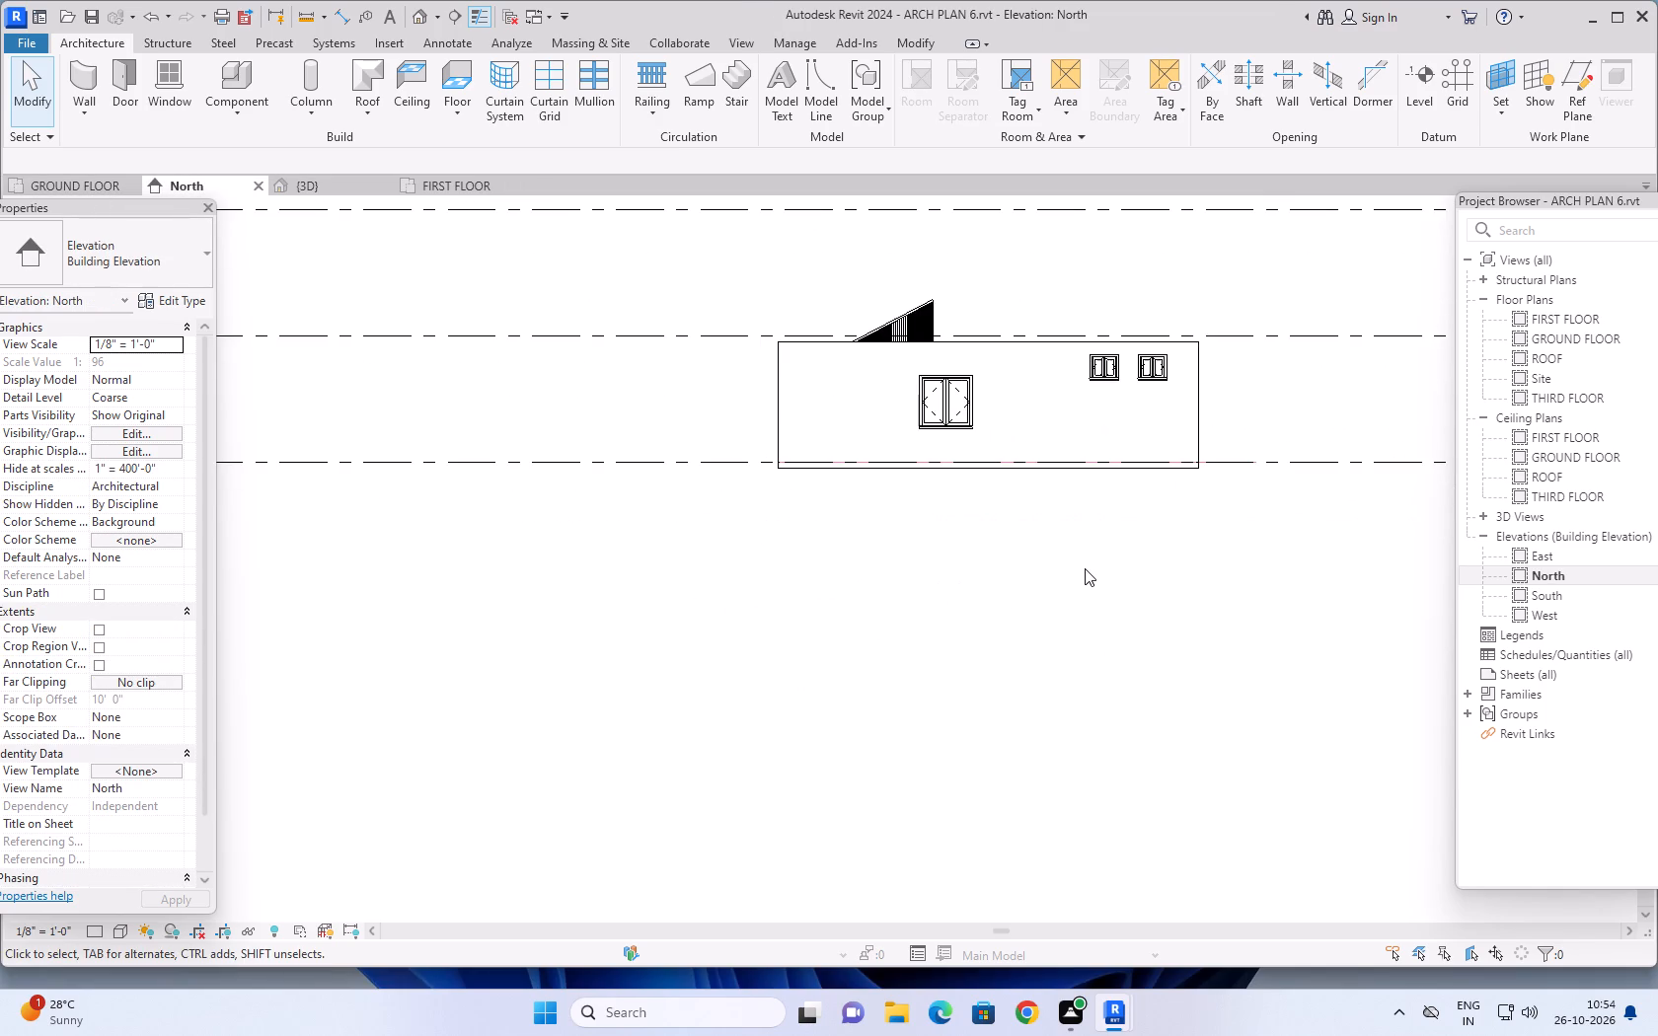
scroll(1072, 506, "up", 1)
middle_click_drag(1127, 518, 1053, 787)
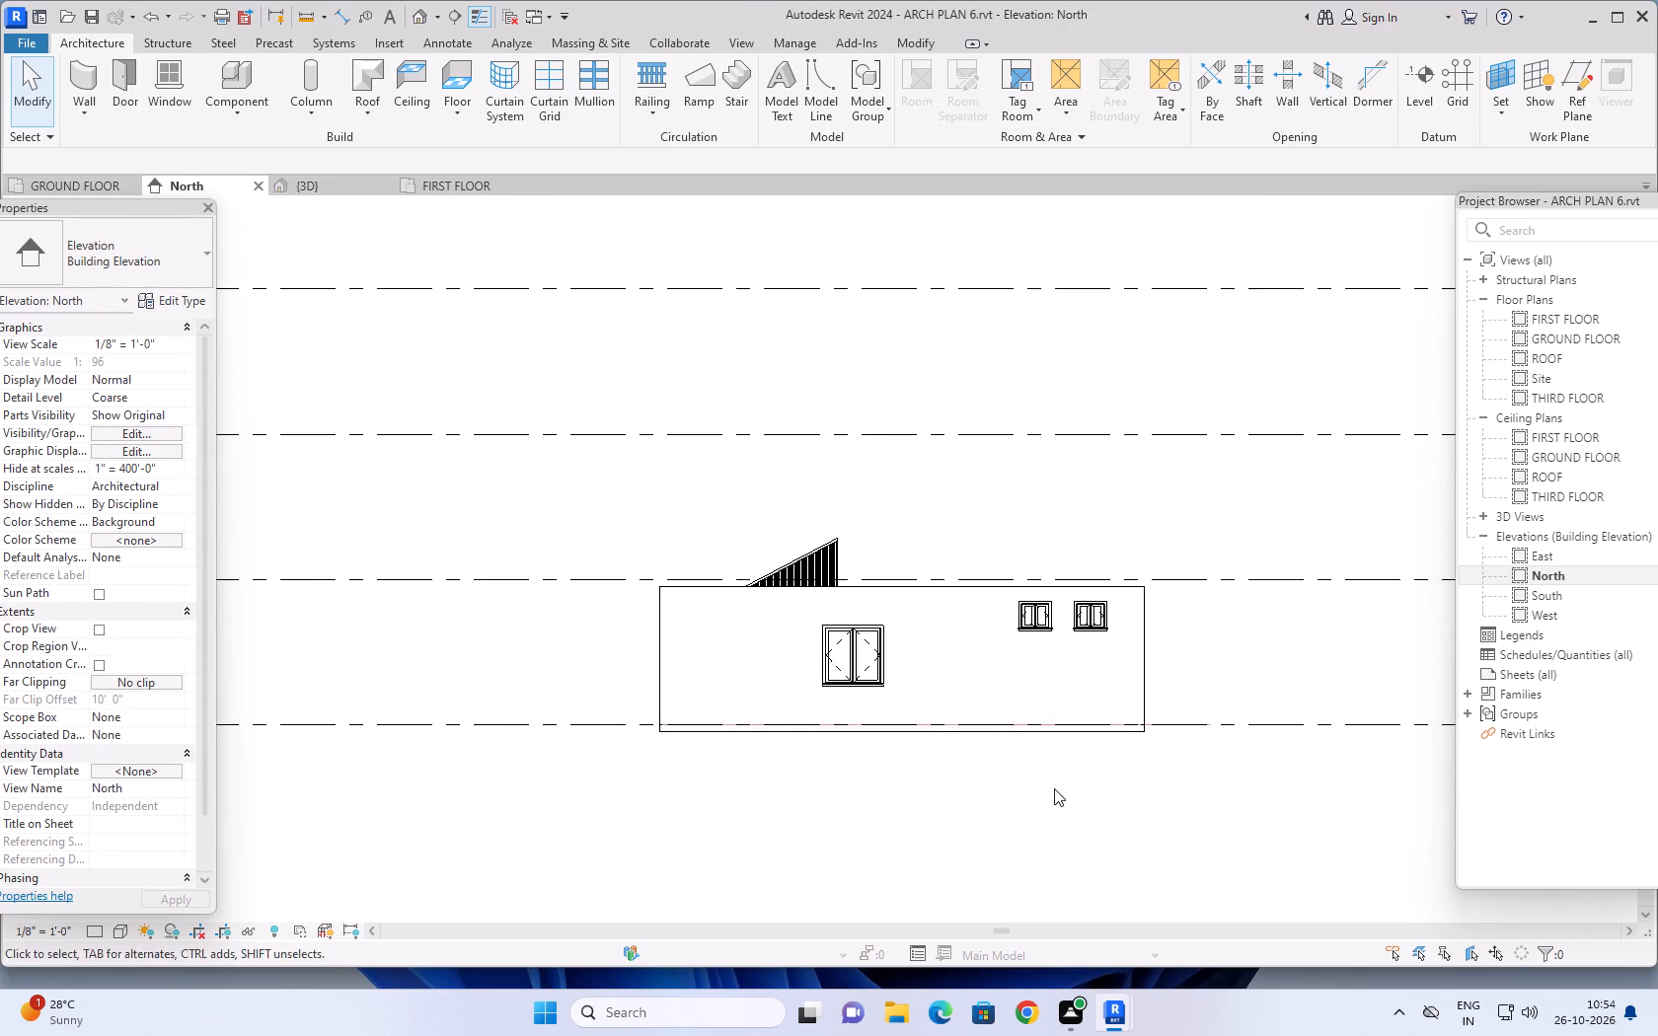
scroll(1068, 761, "up", 1)
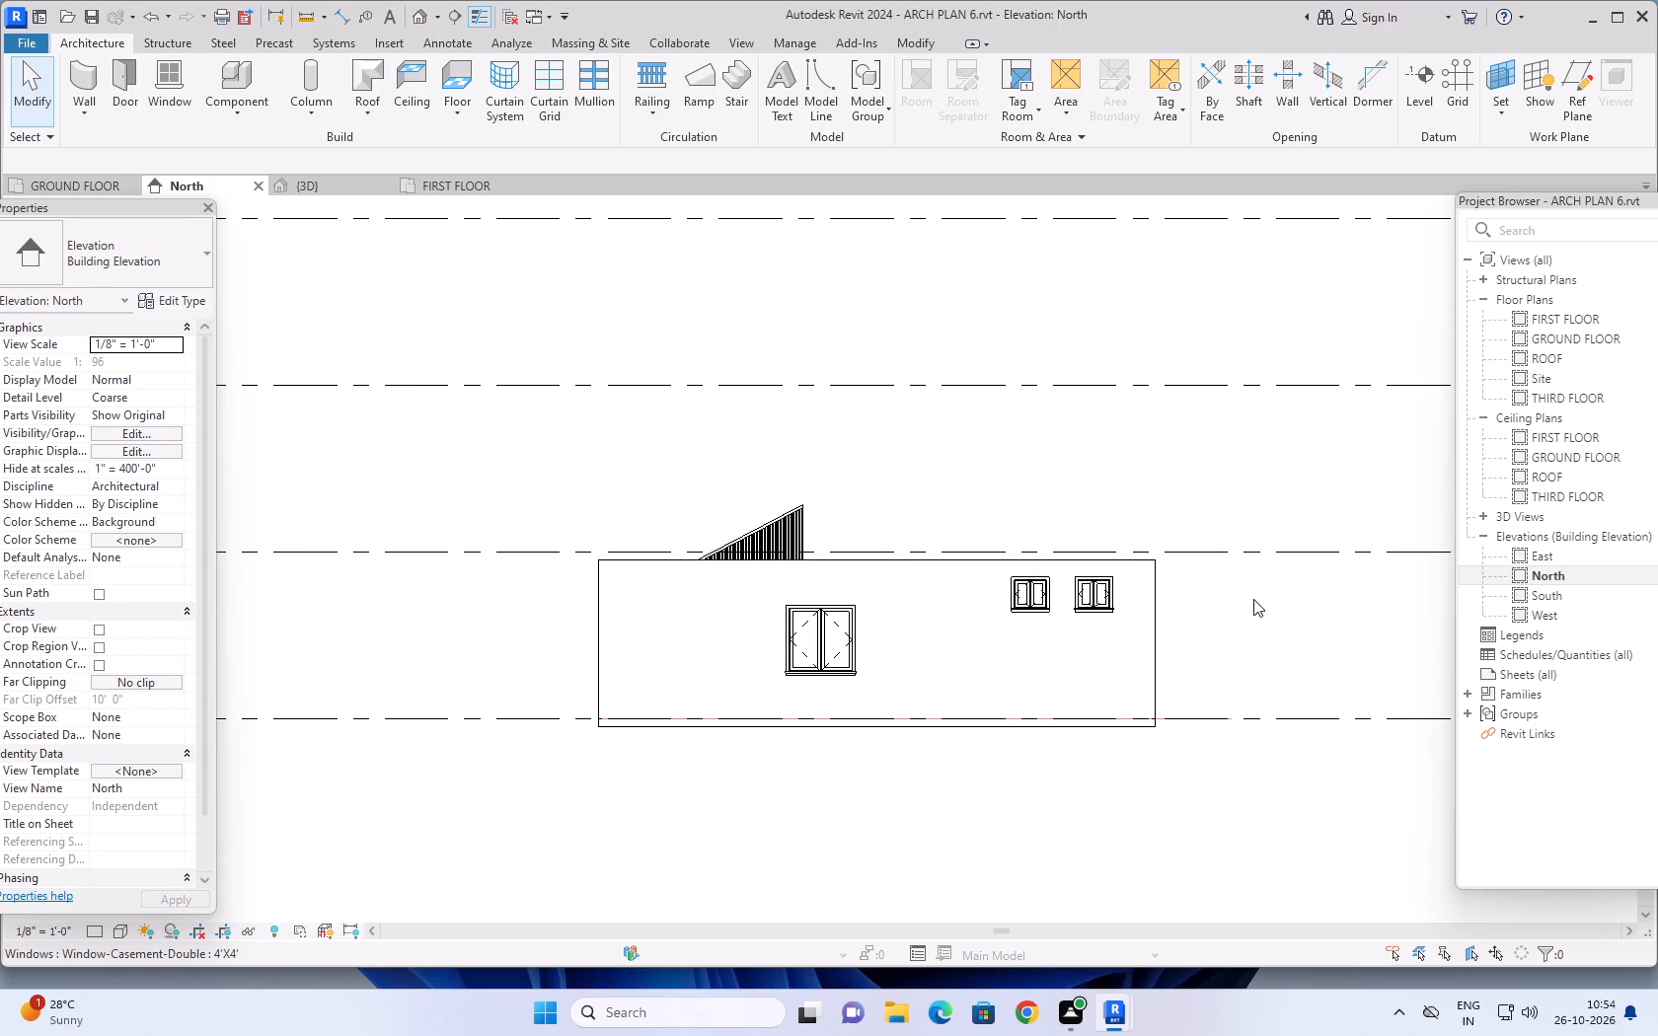
left_click(1248, 592)
Return to the FIRST FLOOR plan and review the whole layout.
left_click(433, 183)
middle_click_drag(1093, 500, 1069, 488)
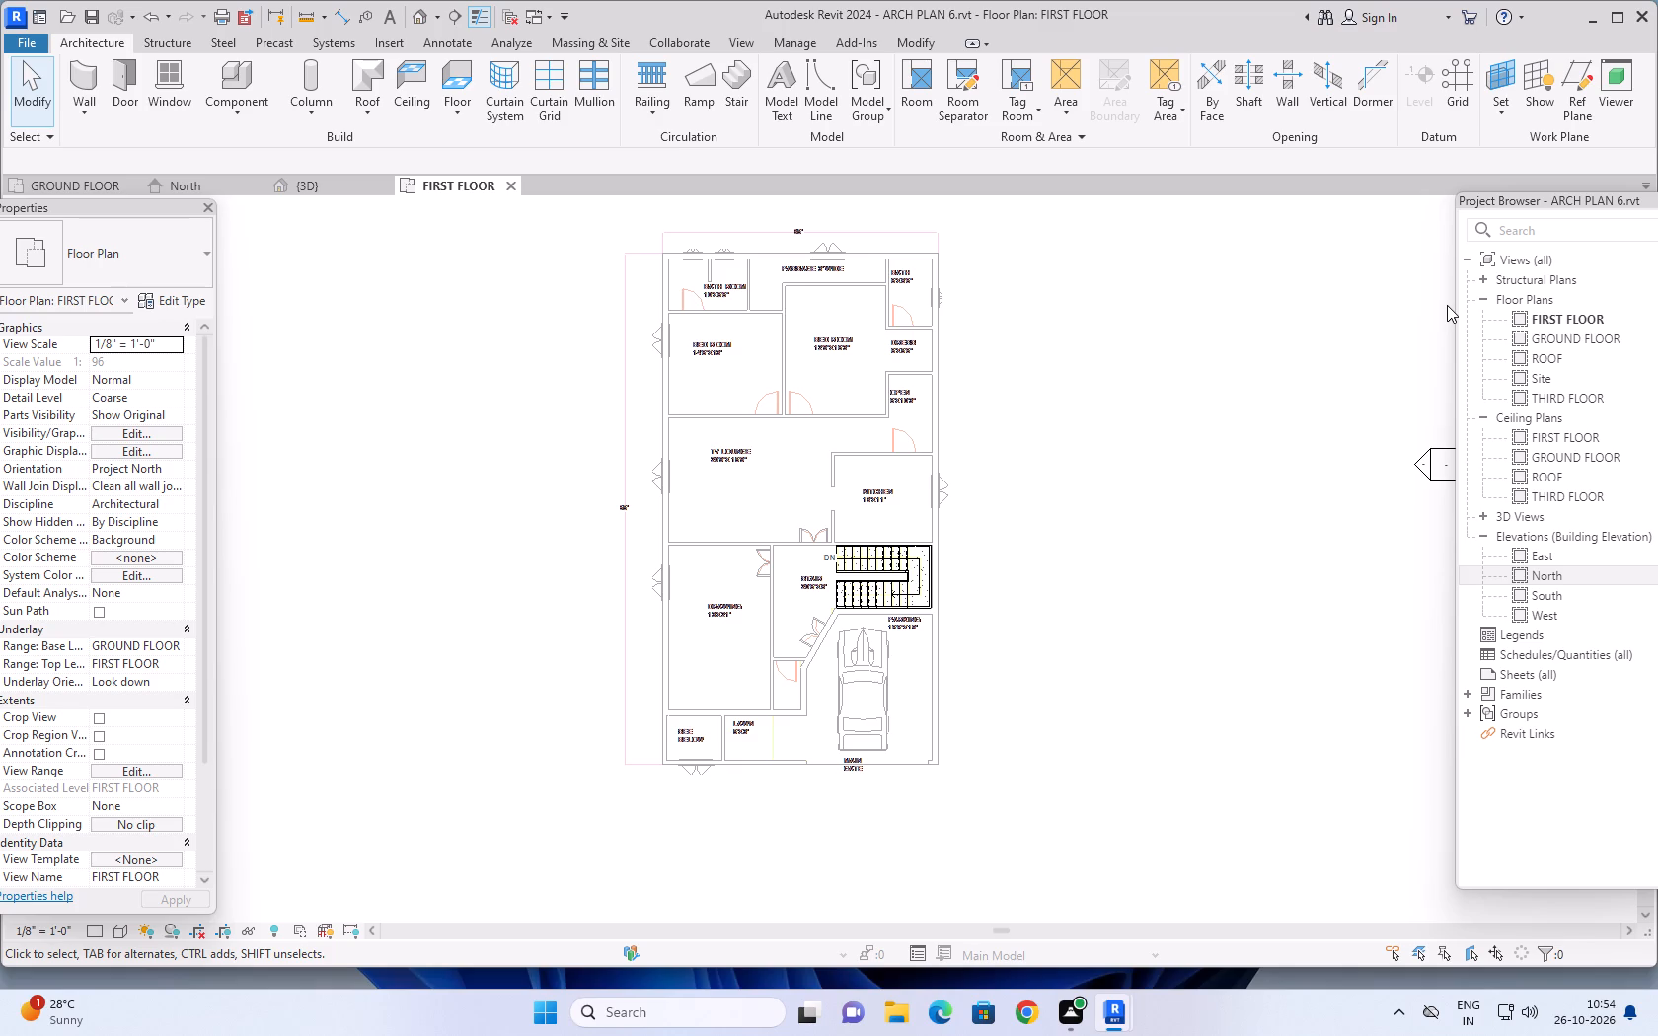
scroll(1072, 279, "down", 2)
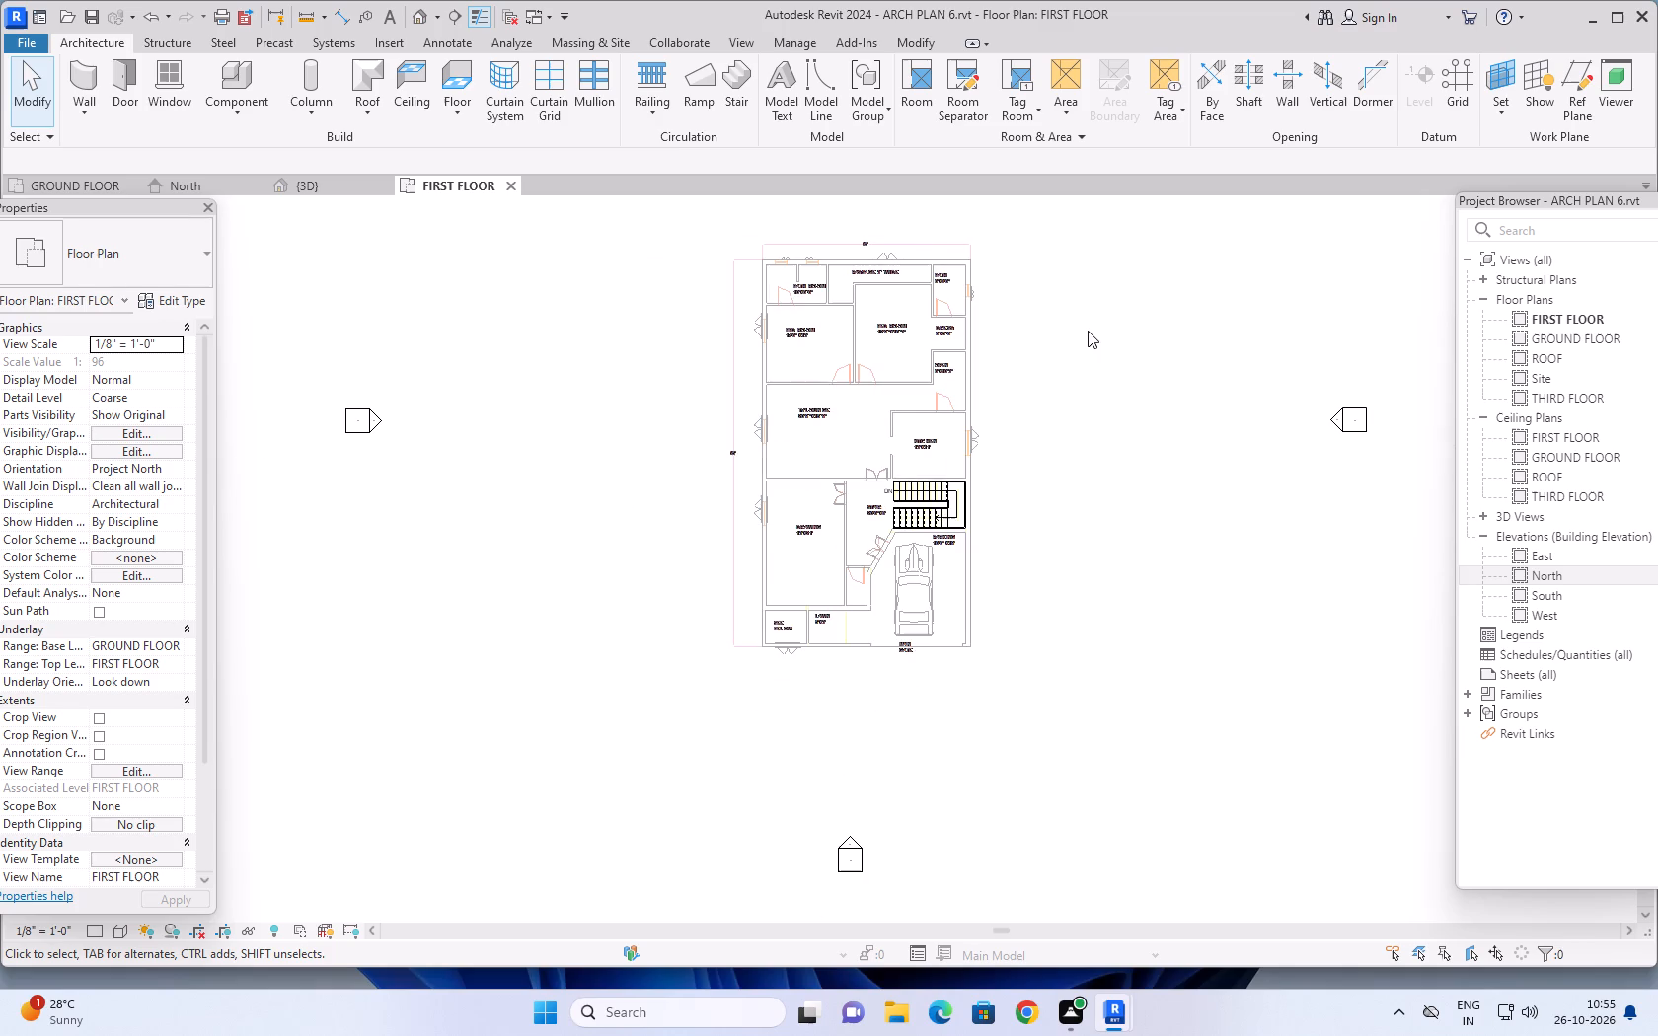
middle_click_drag(1088, 331, 1095, 384)
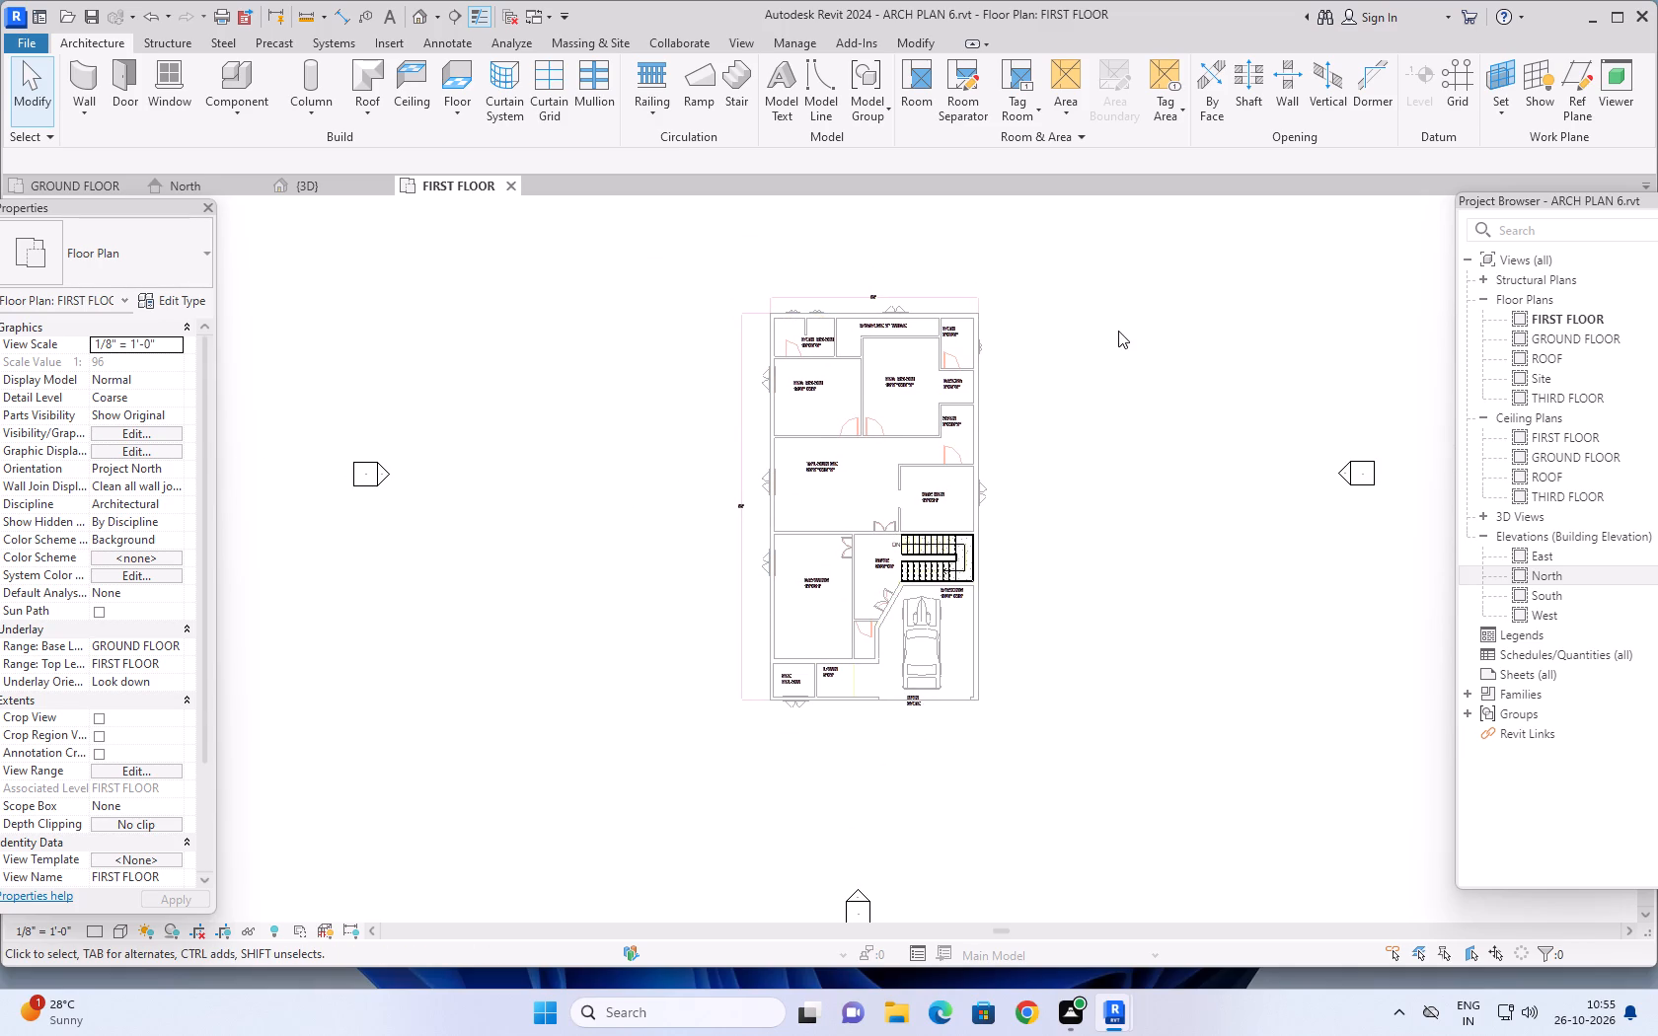
Create a 6" architectural floor on the FIRST FLOOR level with a rectangular boundary, about 35' by 65', along the outer wall faces.
scroll(1151, 336, "down", 3)
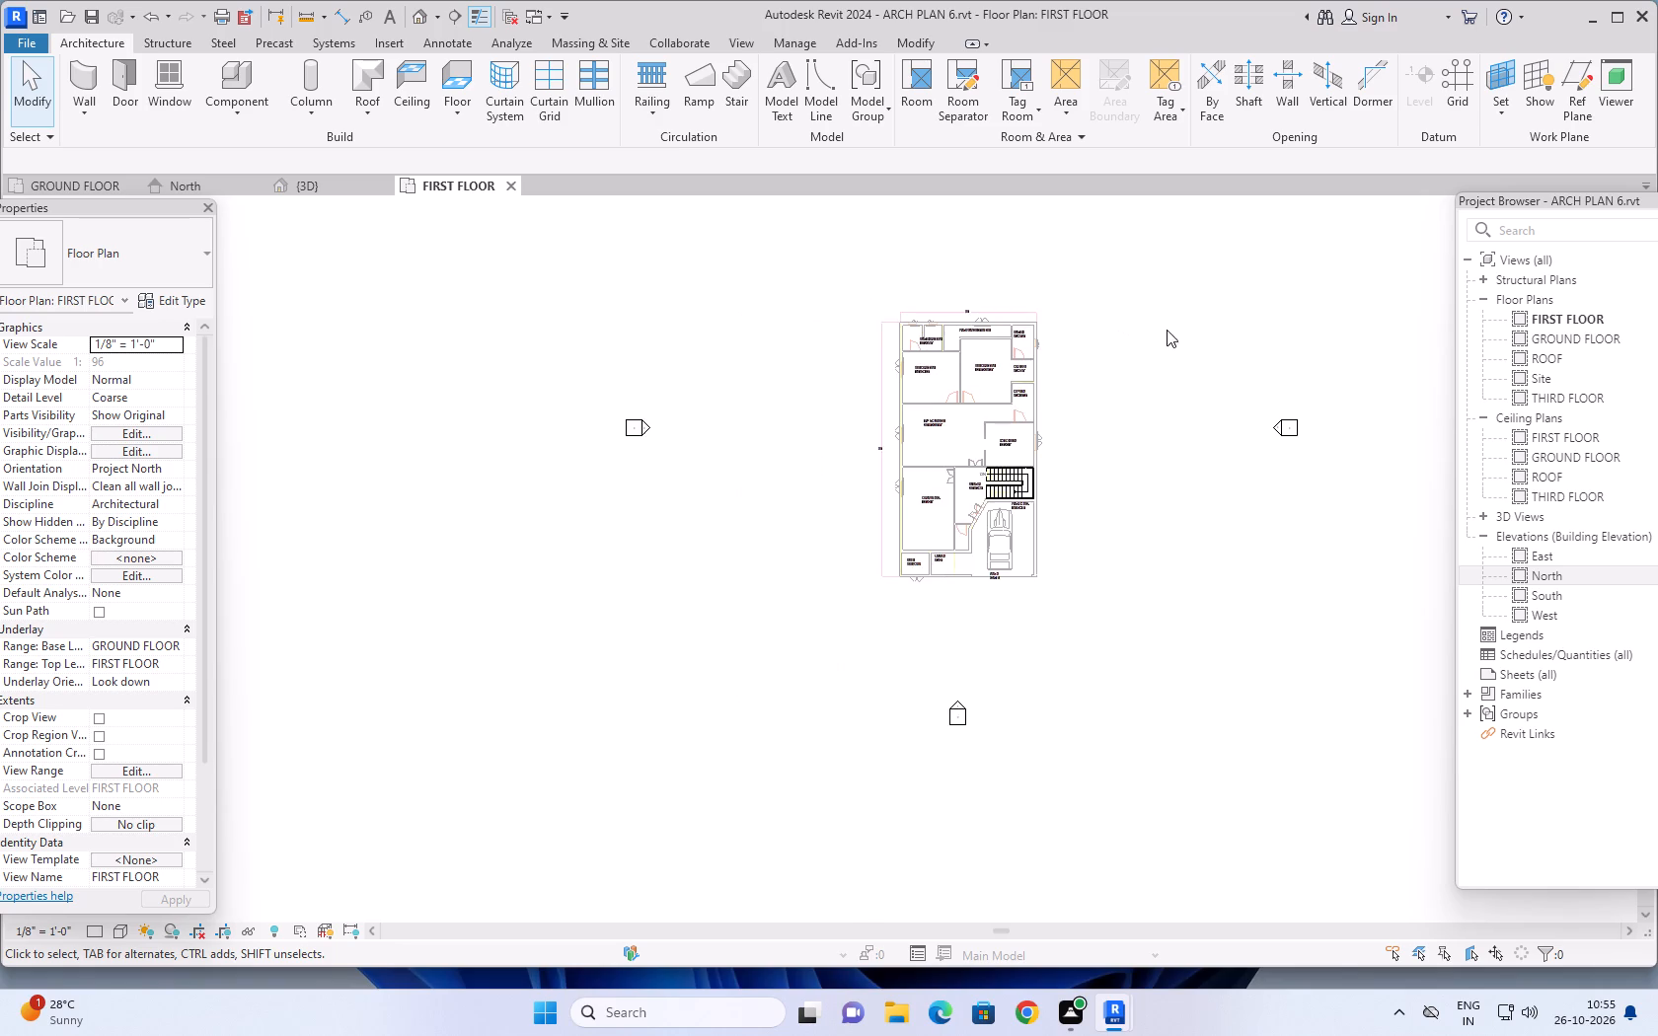
middle_click_drag(1167, 330, 1131, 370)
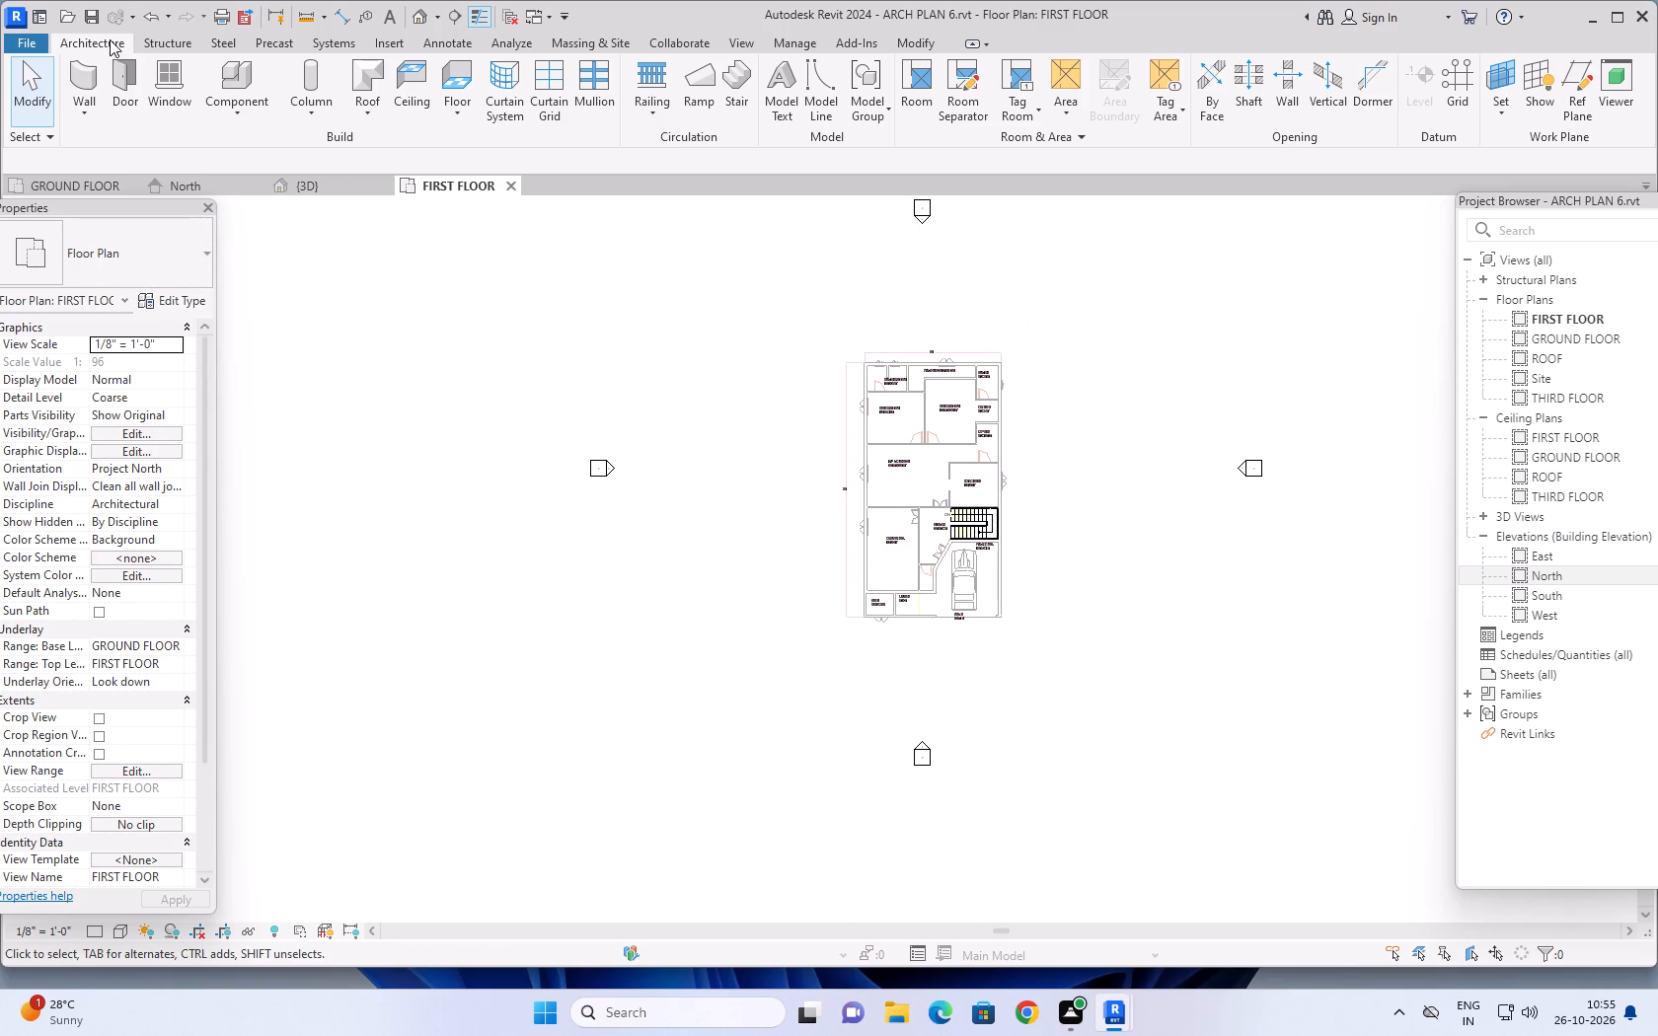
left_click(449, 111)
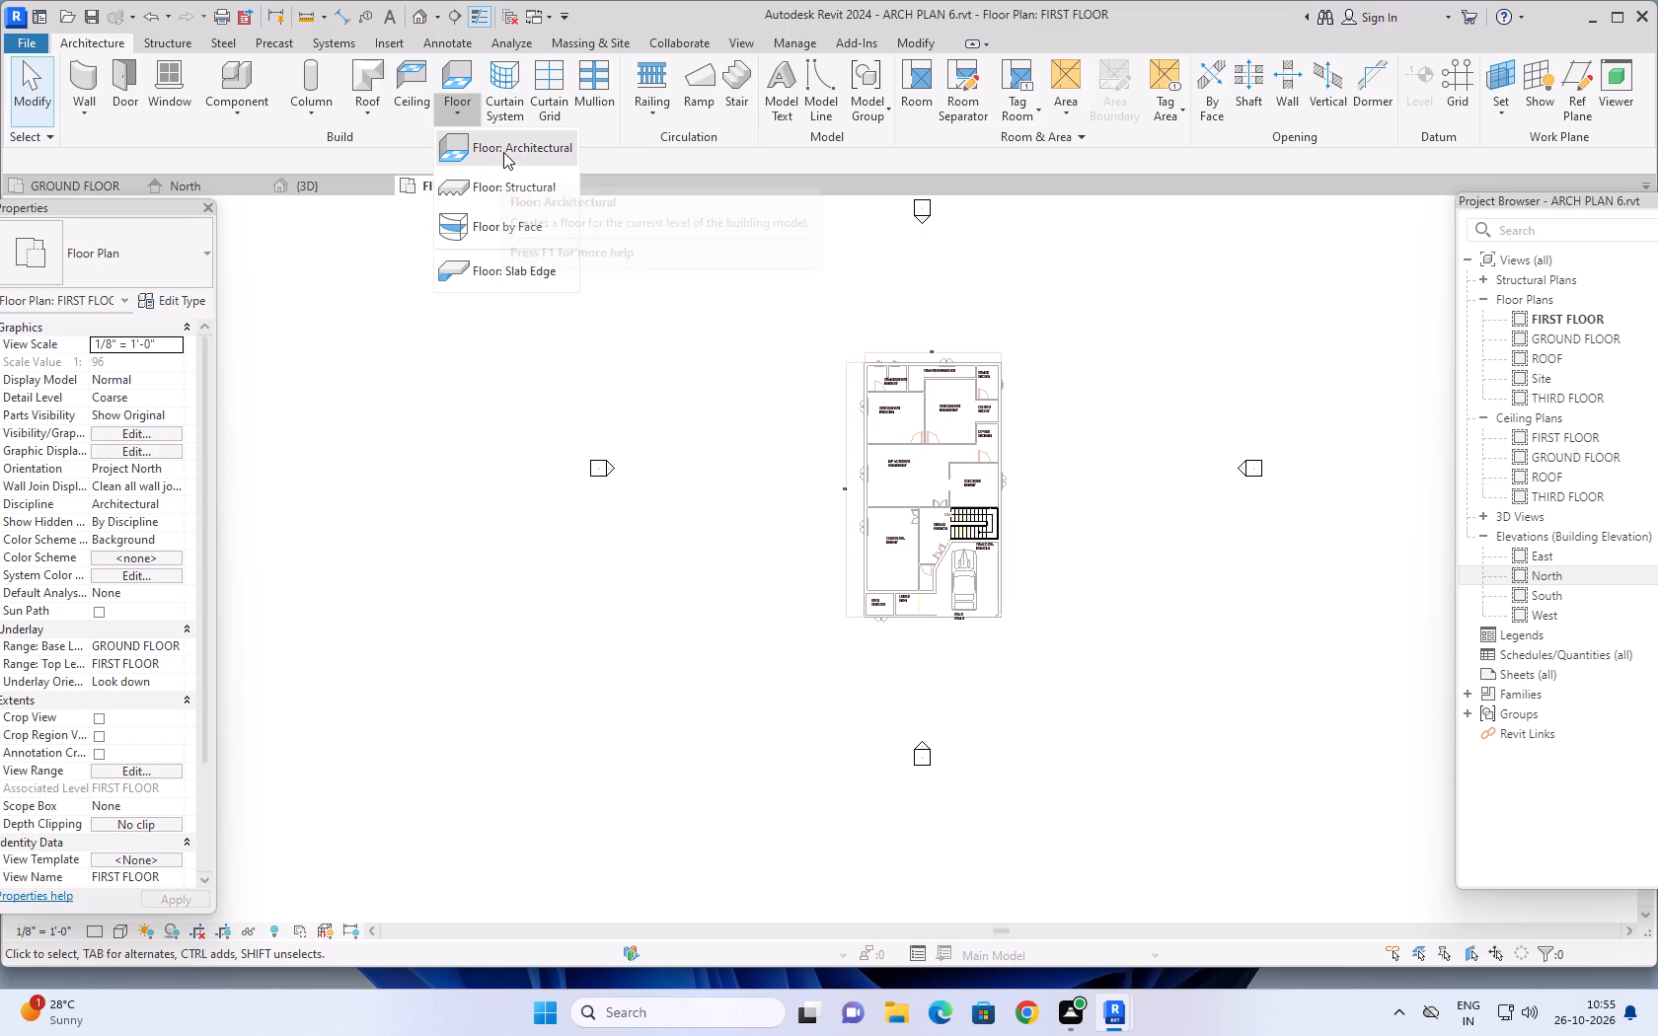
left_click(504, 152)
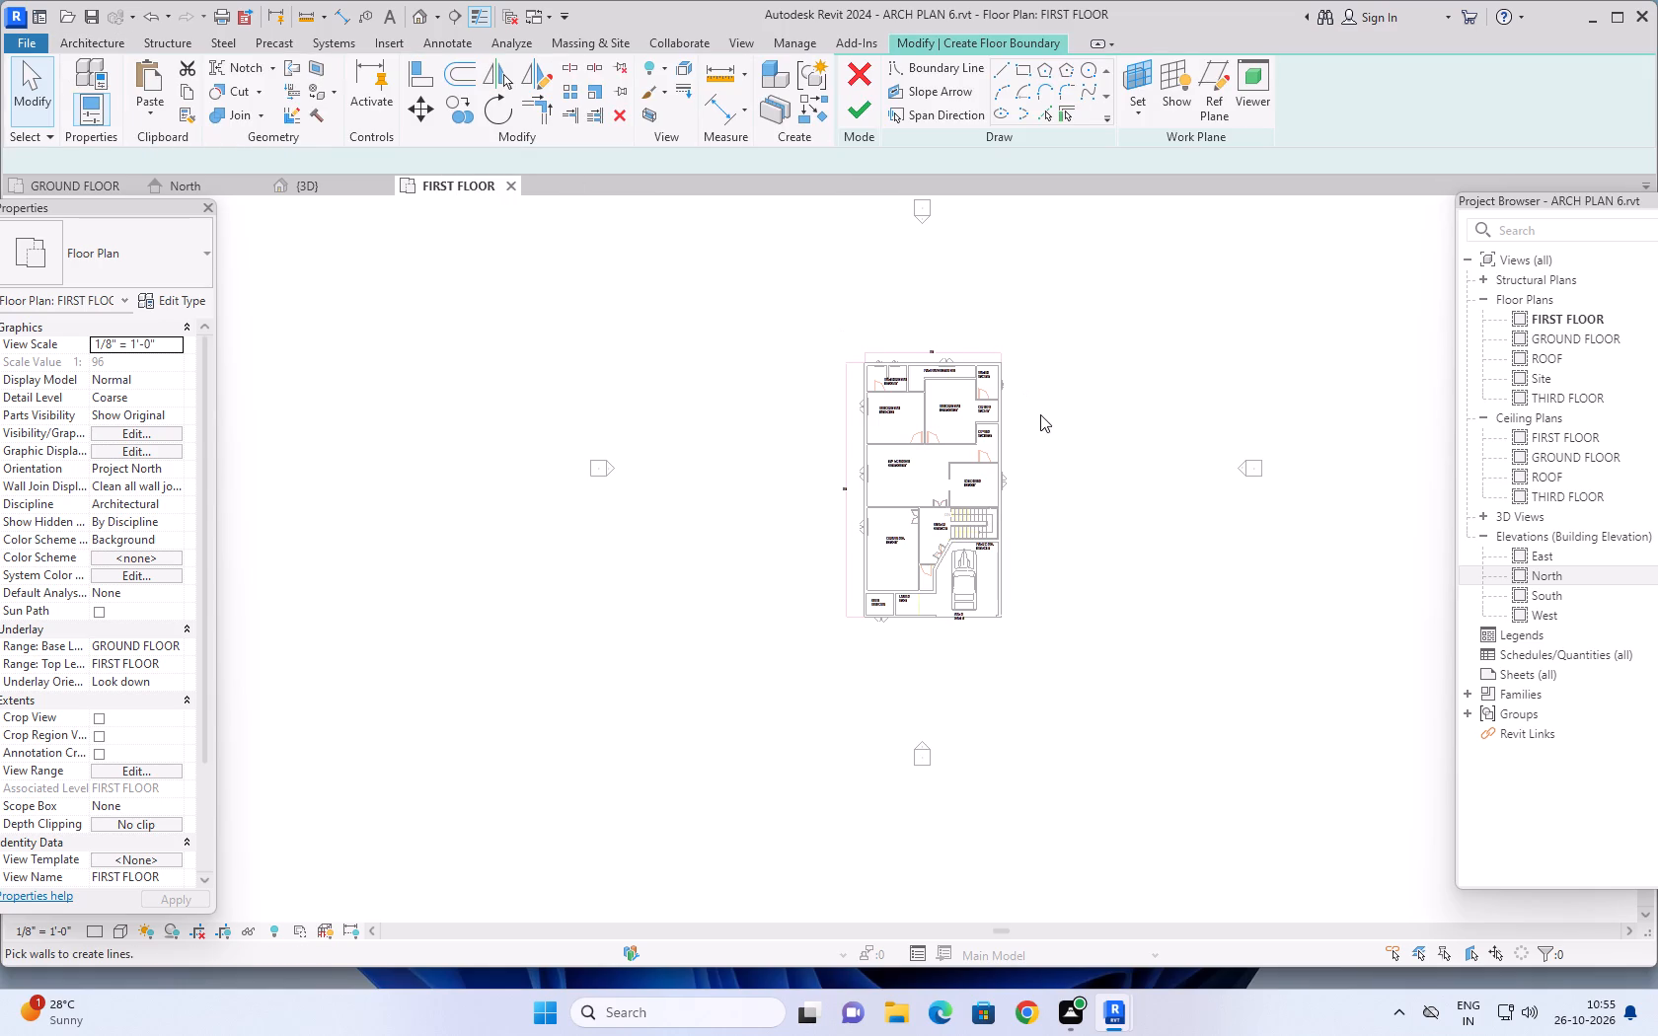
scroll(830, 331, "up", 5)
middle_click_drag(1270, 411, 1241, 284)
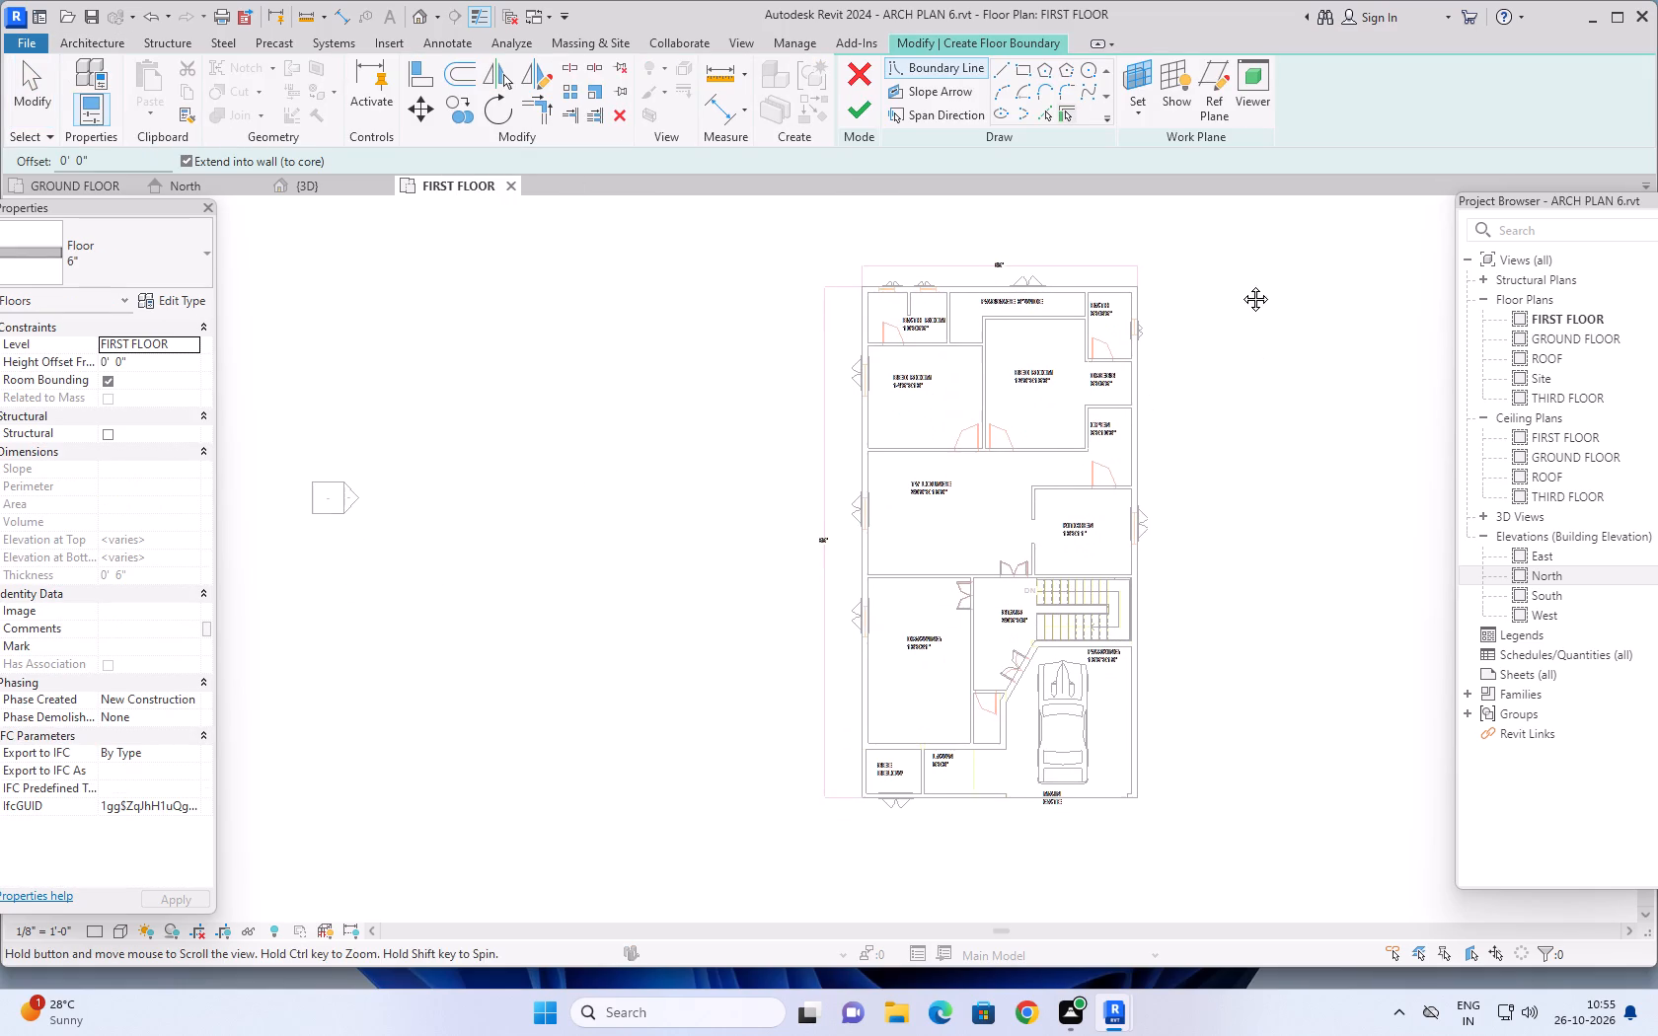
middle_click_drag(1241, 284, 1241, 280)
left_click(1026, 70)
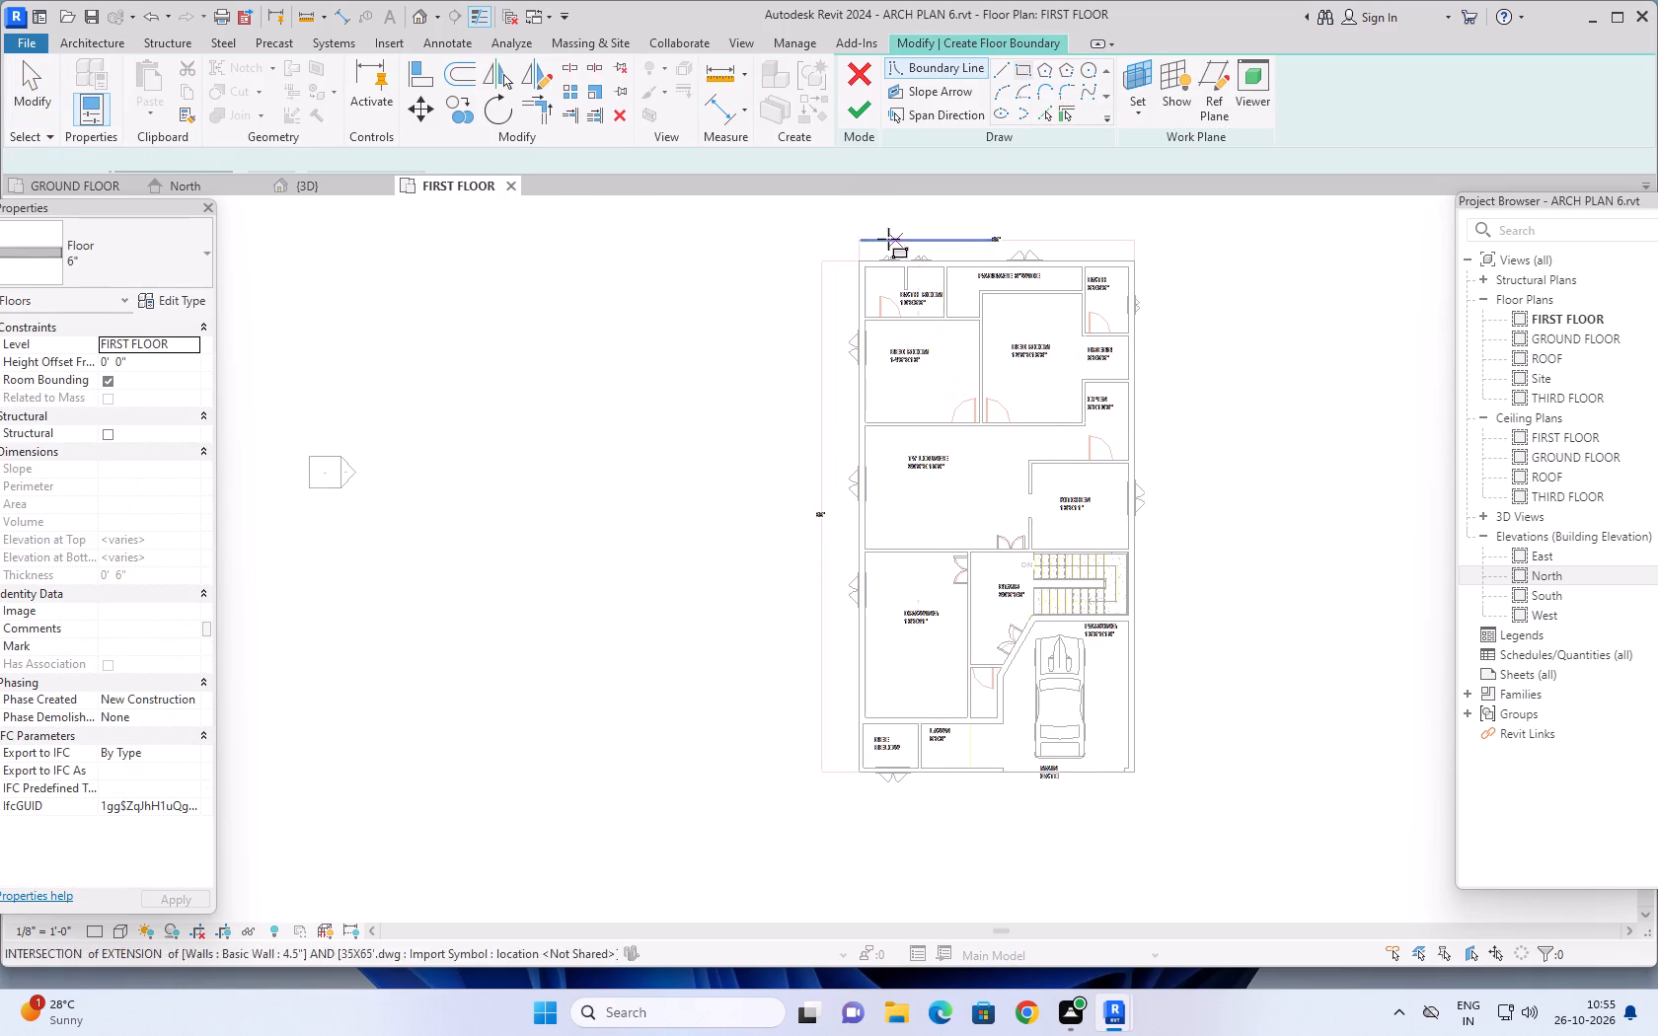
scroll(859, 242, "up", 8)
left_click(834, 271)
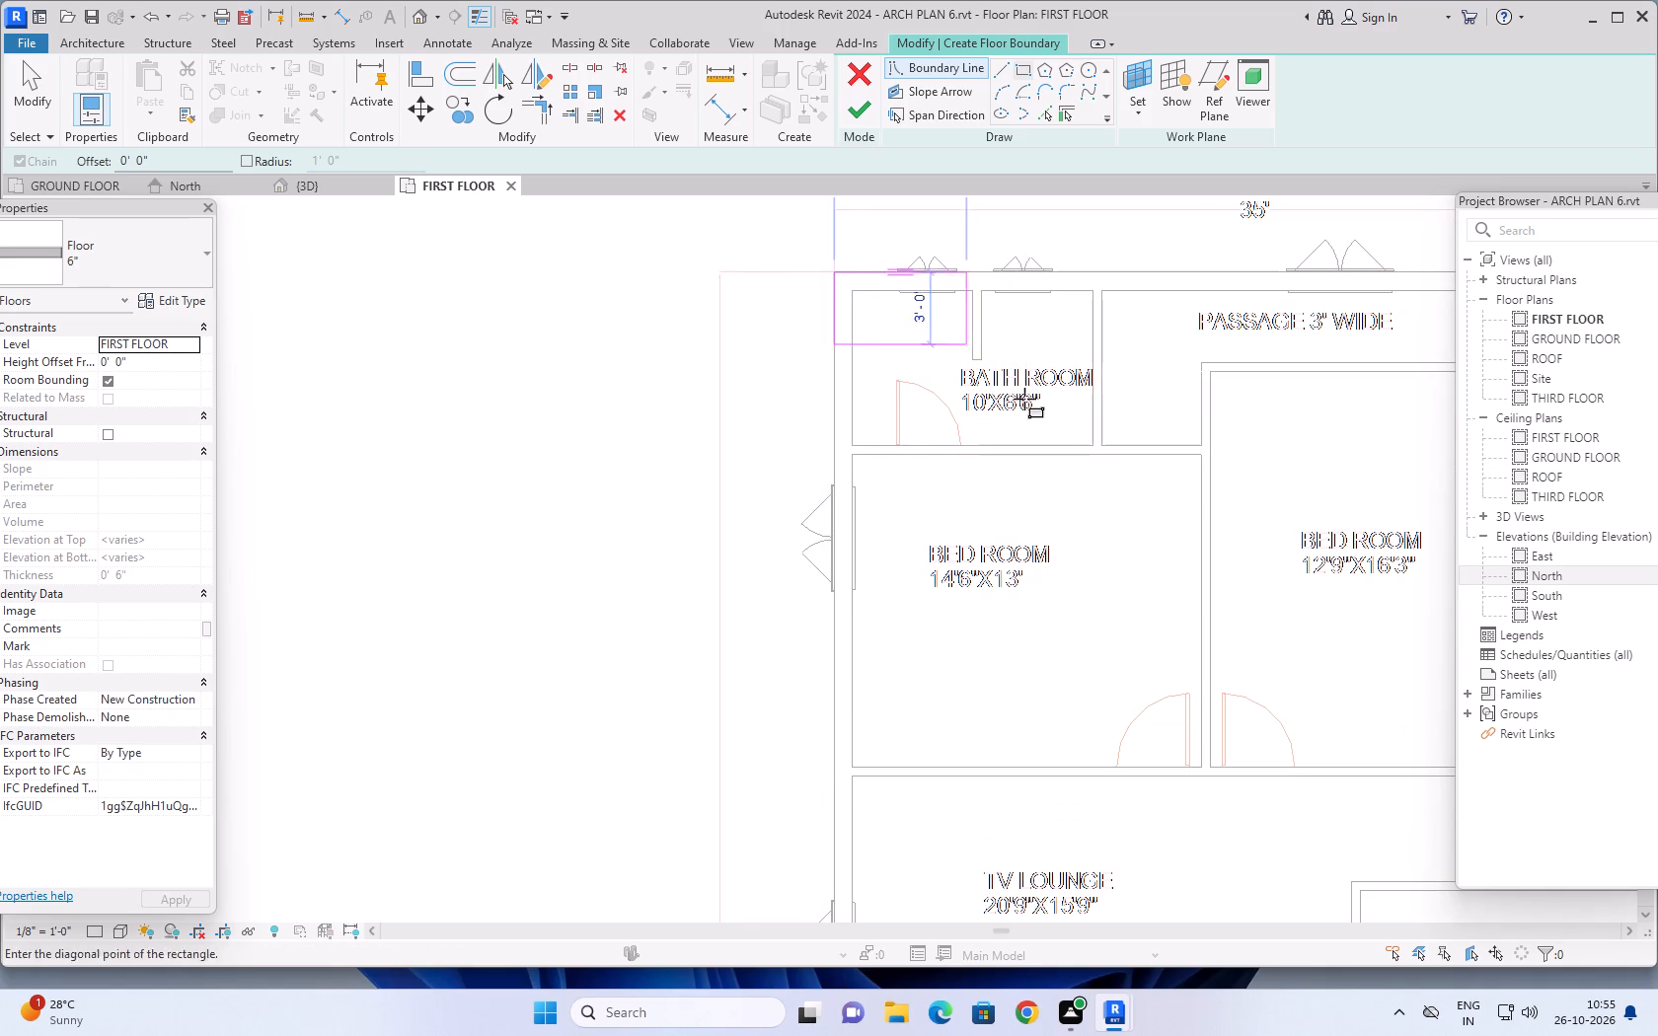
scroll(1249, 751, "down", 8)
middle_click_drag(1262, 780, 1226, 616)
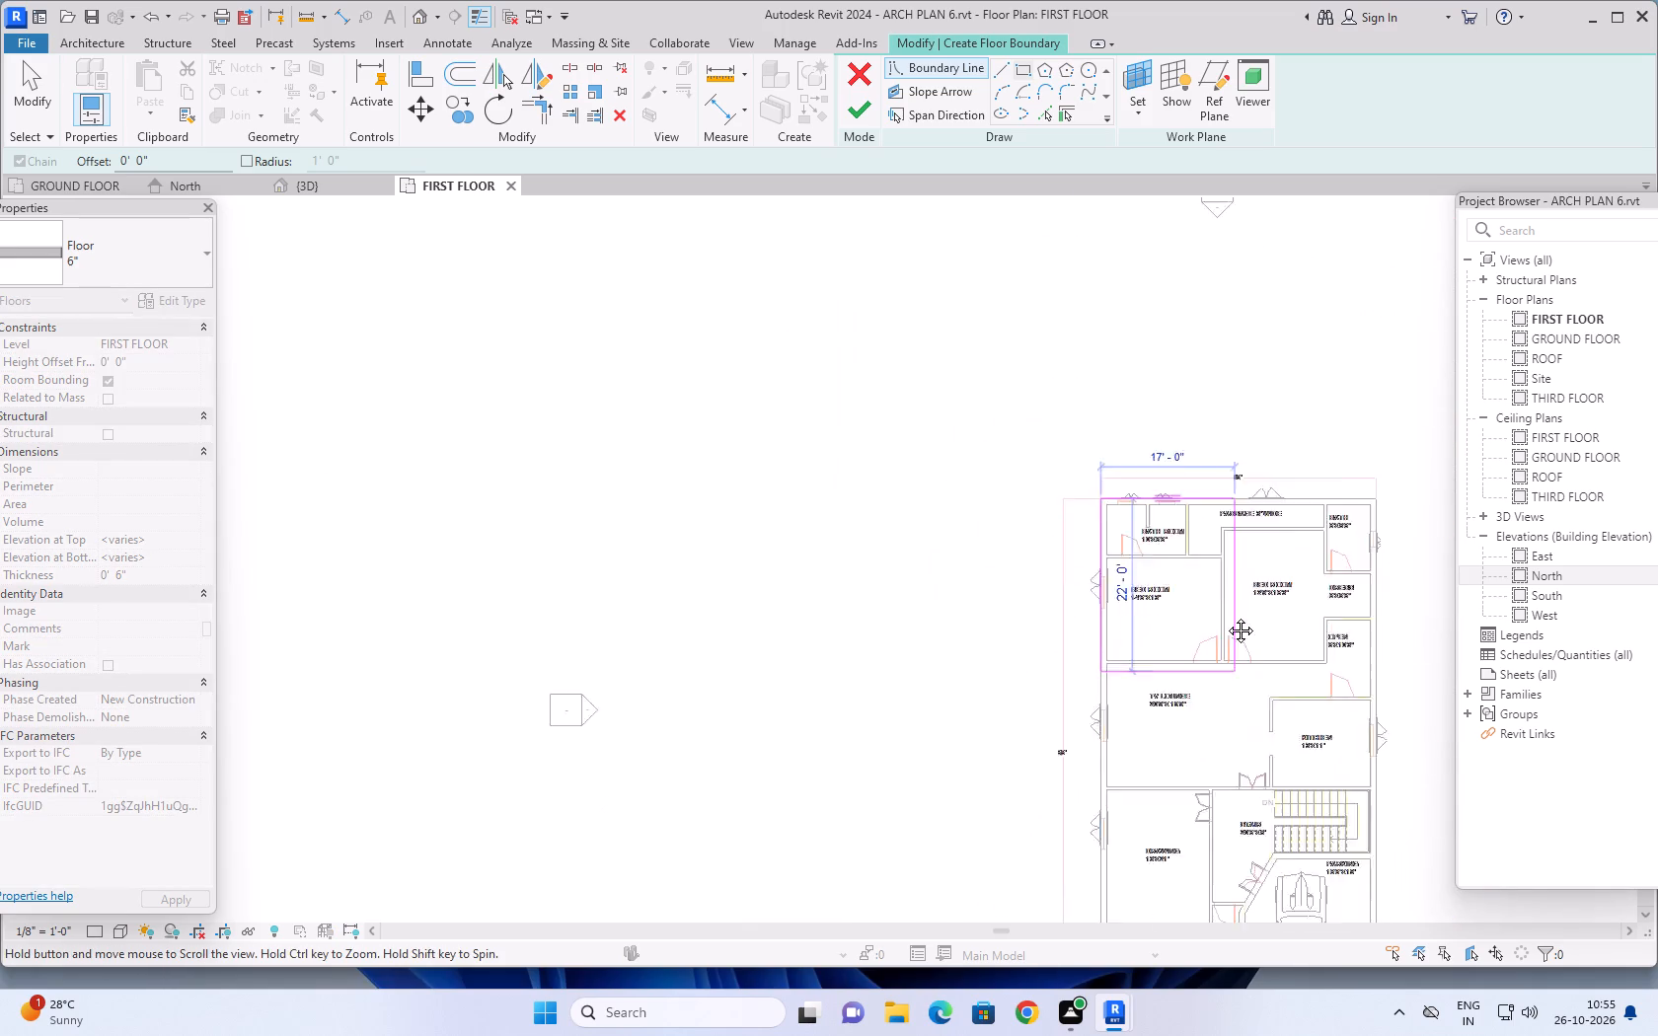
middle_click_drag(1226, 616, 1206, 466)
middle_click_drag(1352, 790, 1343, 783)
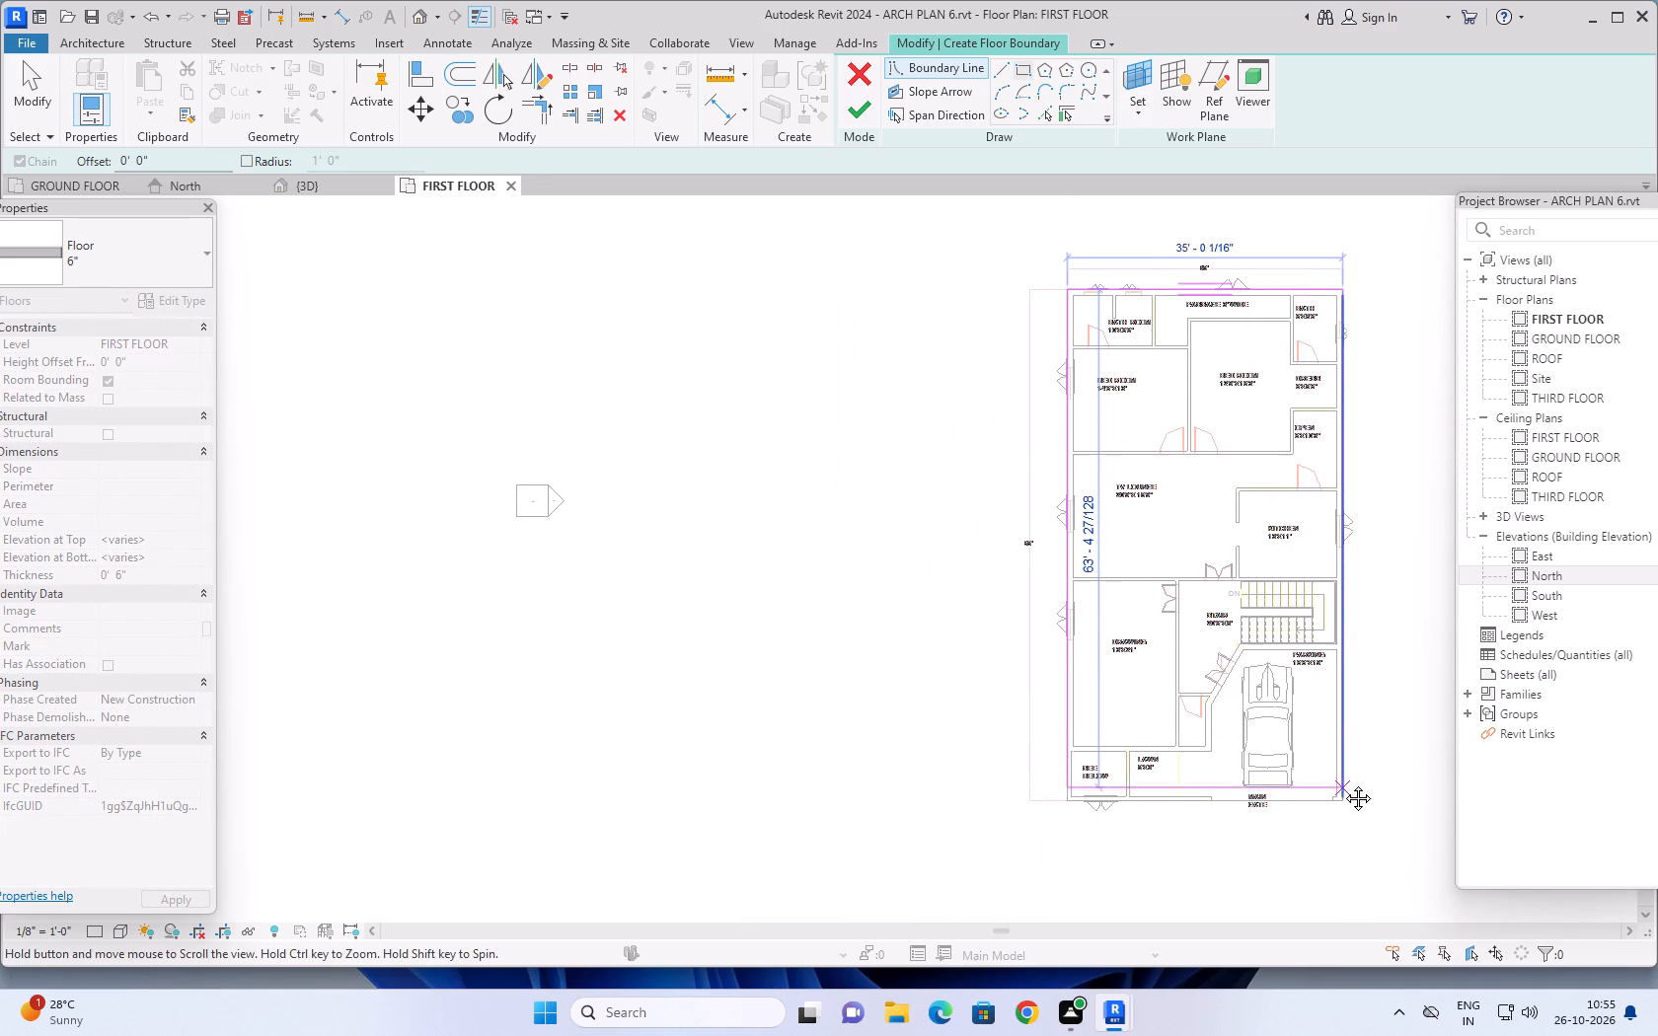
middle_click_drag(1343, 783, 1251, 668)
scroll(1243, 700, "up", 6)
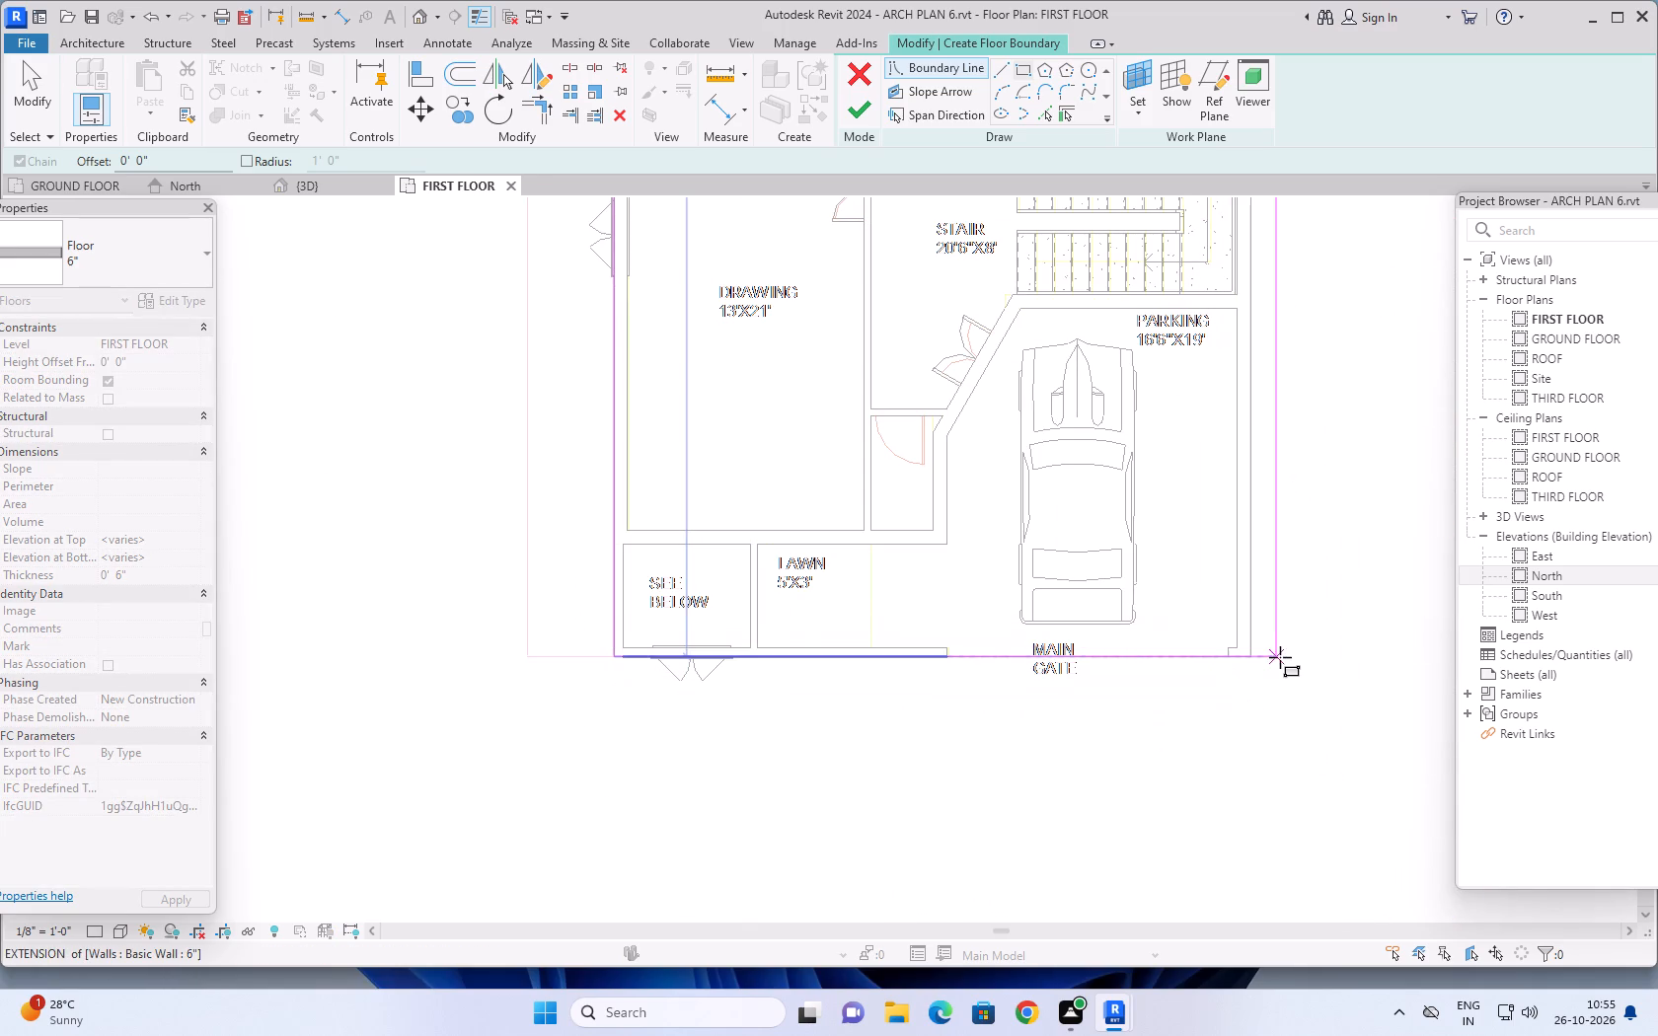
left_click(1247, 659)
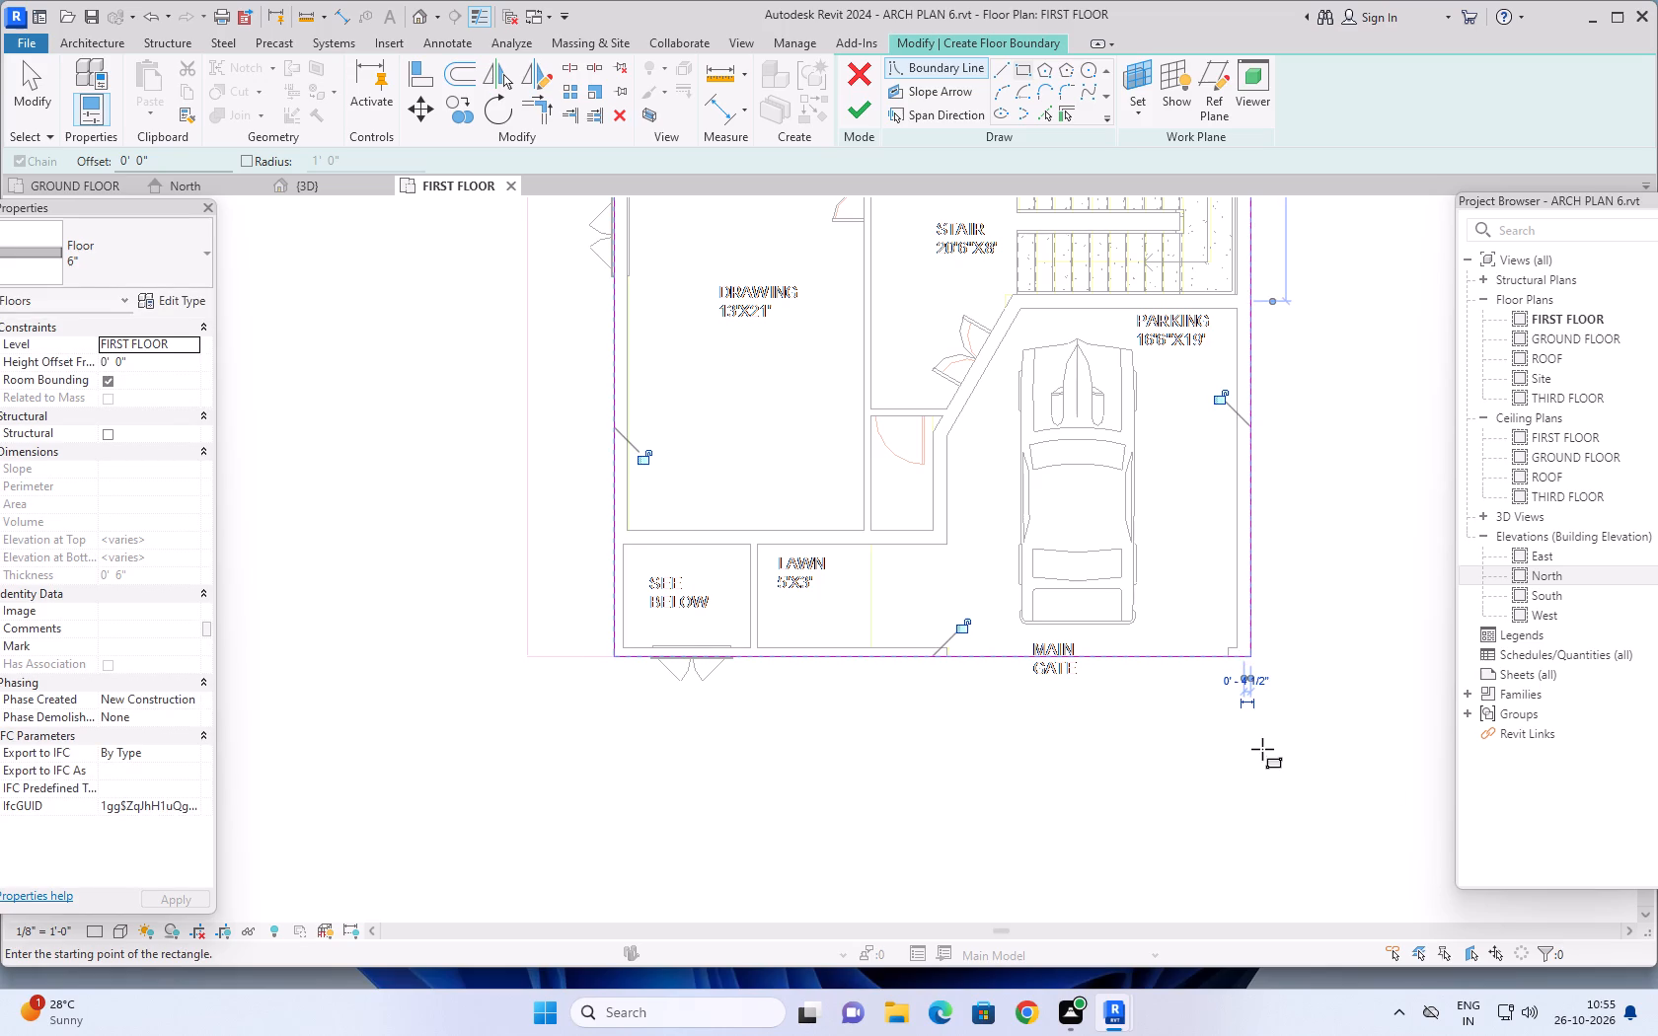
scroll(1272, 760, "down", 3)
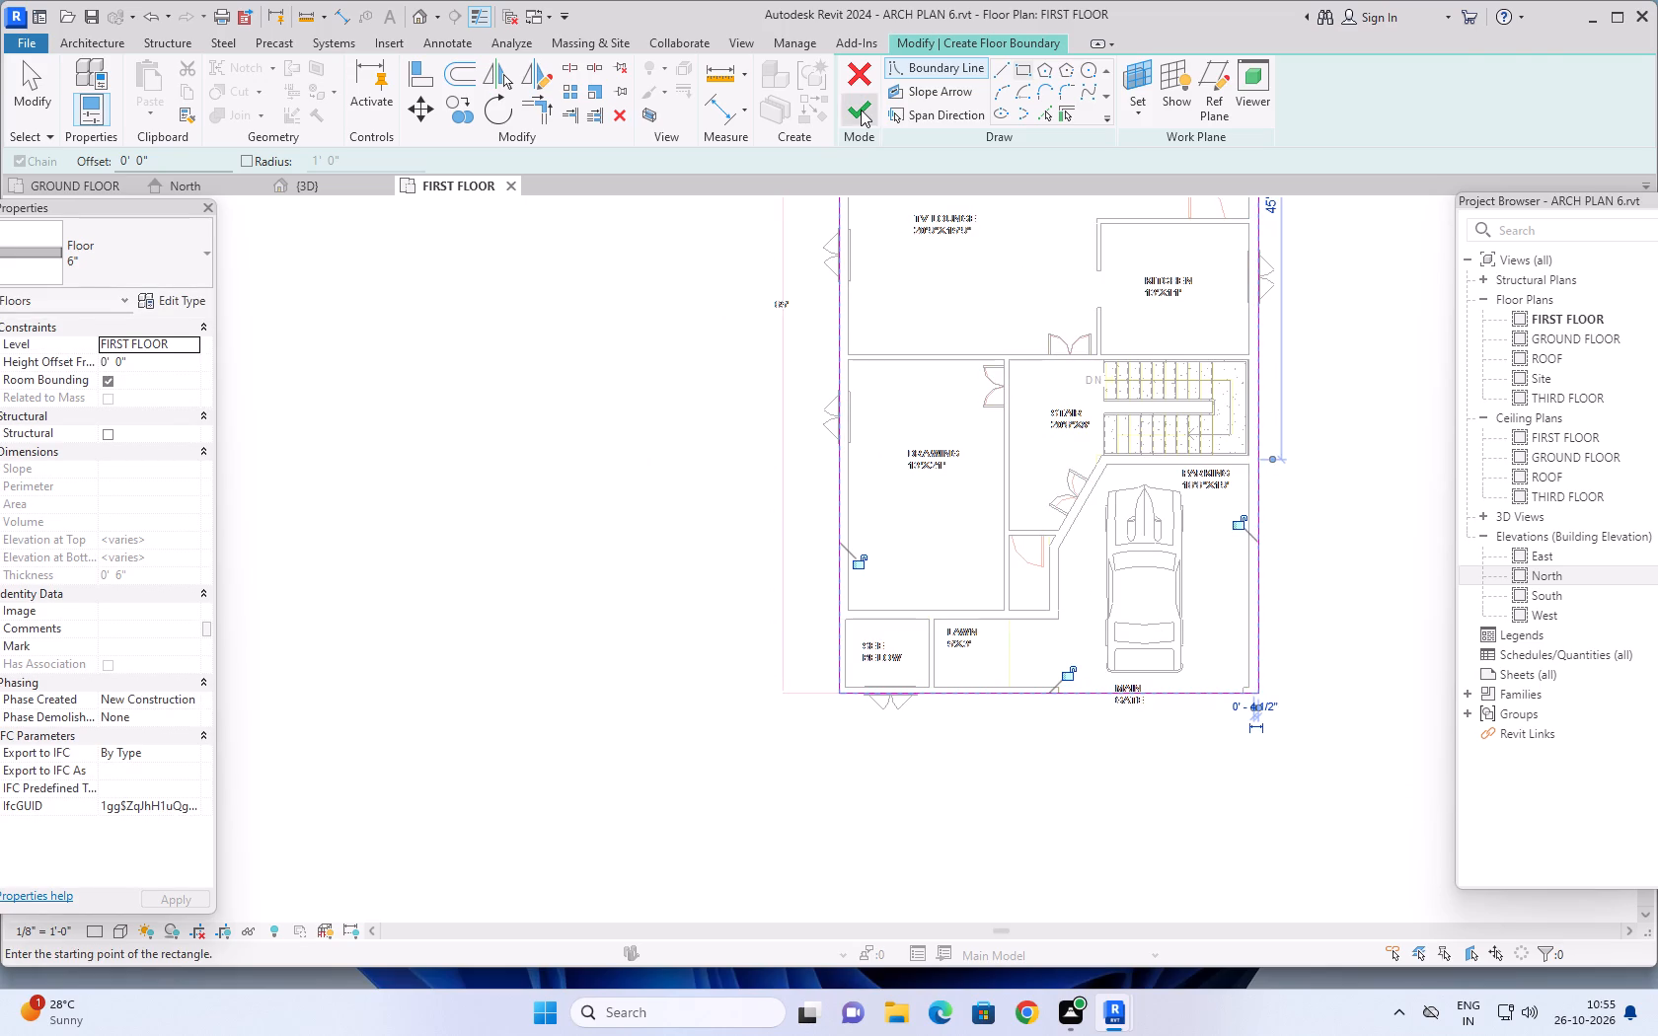
left_click(861, 109)
scroll(665, 441, "down", 3)
scroll(944, 397, "down", 3)
middle_click_drag(1155, 371, 1093, 482)
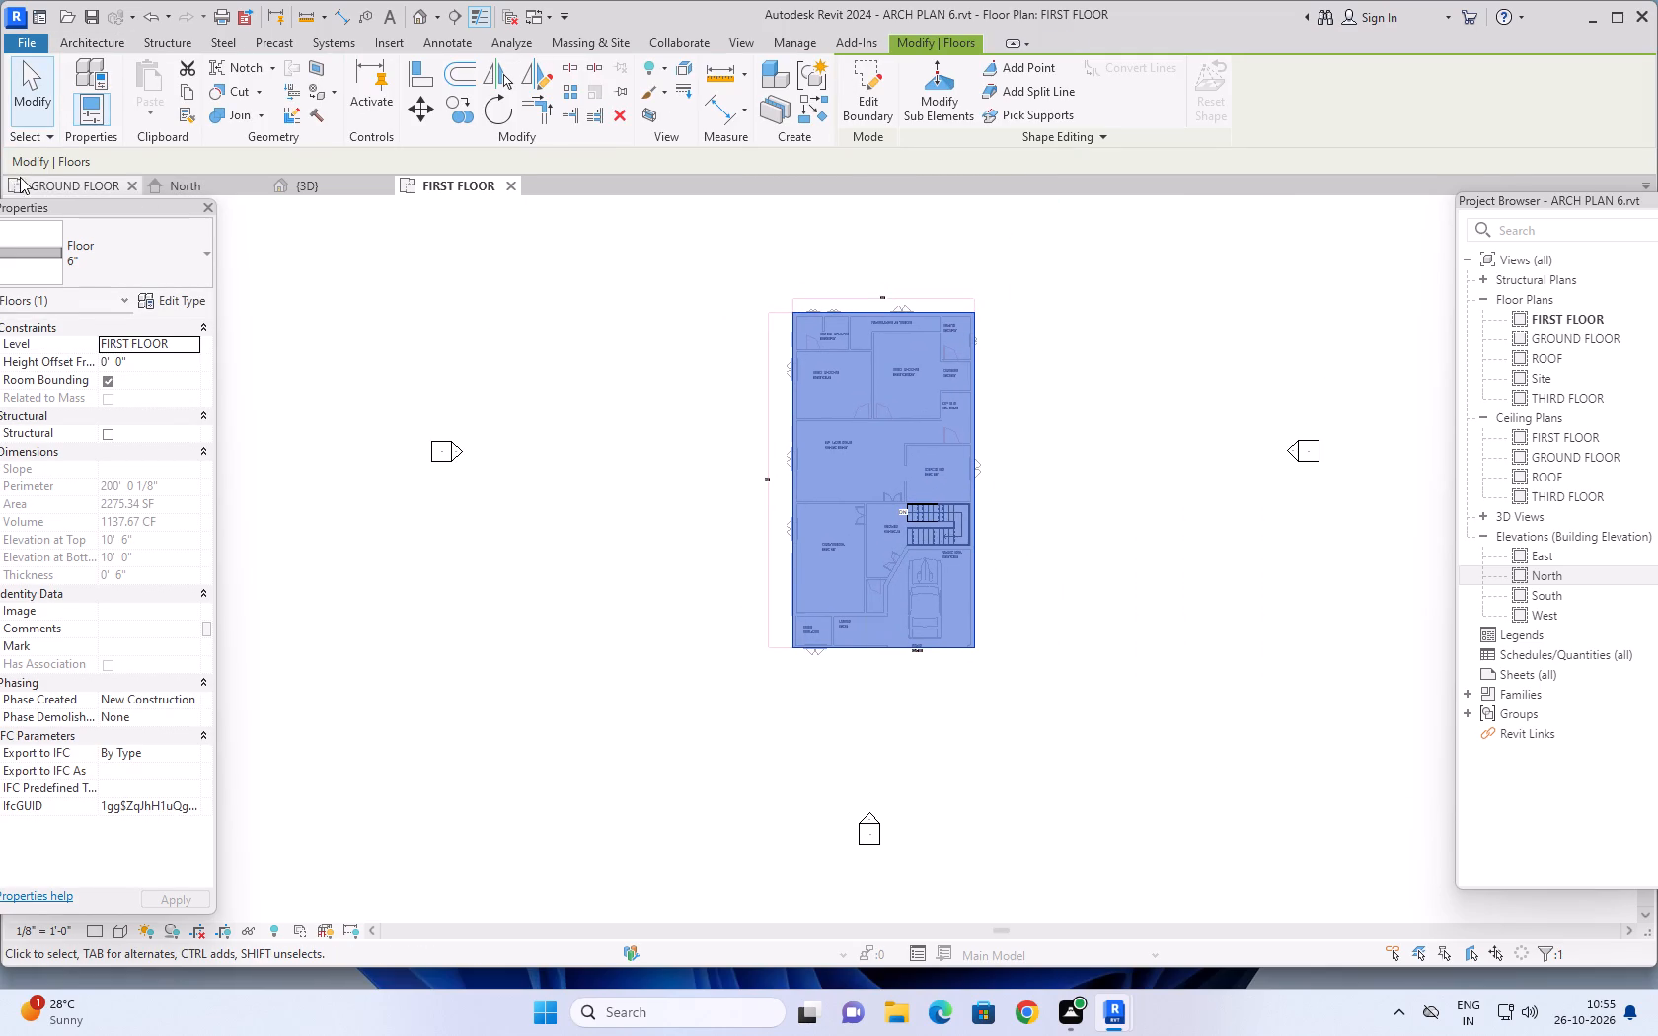
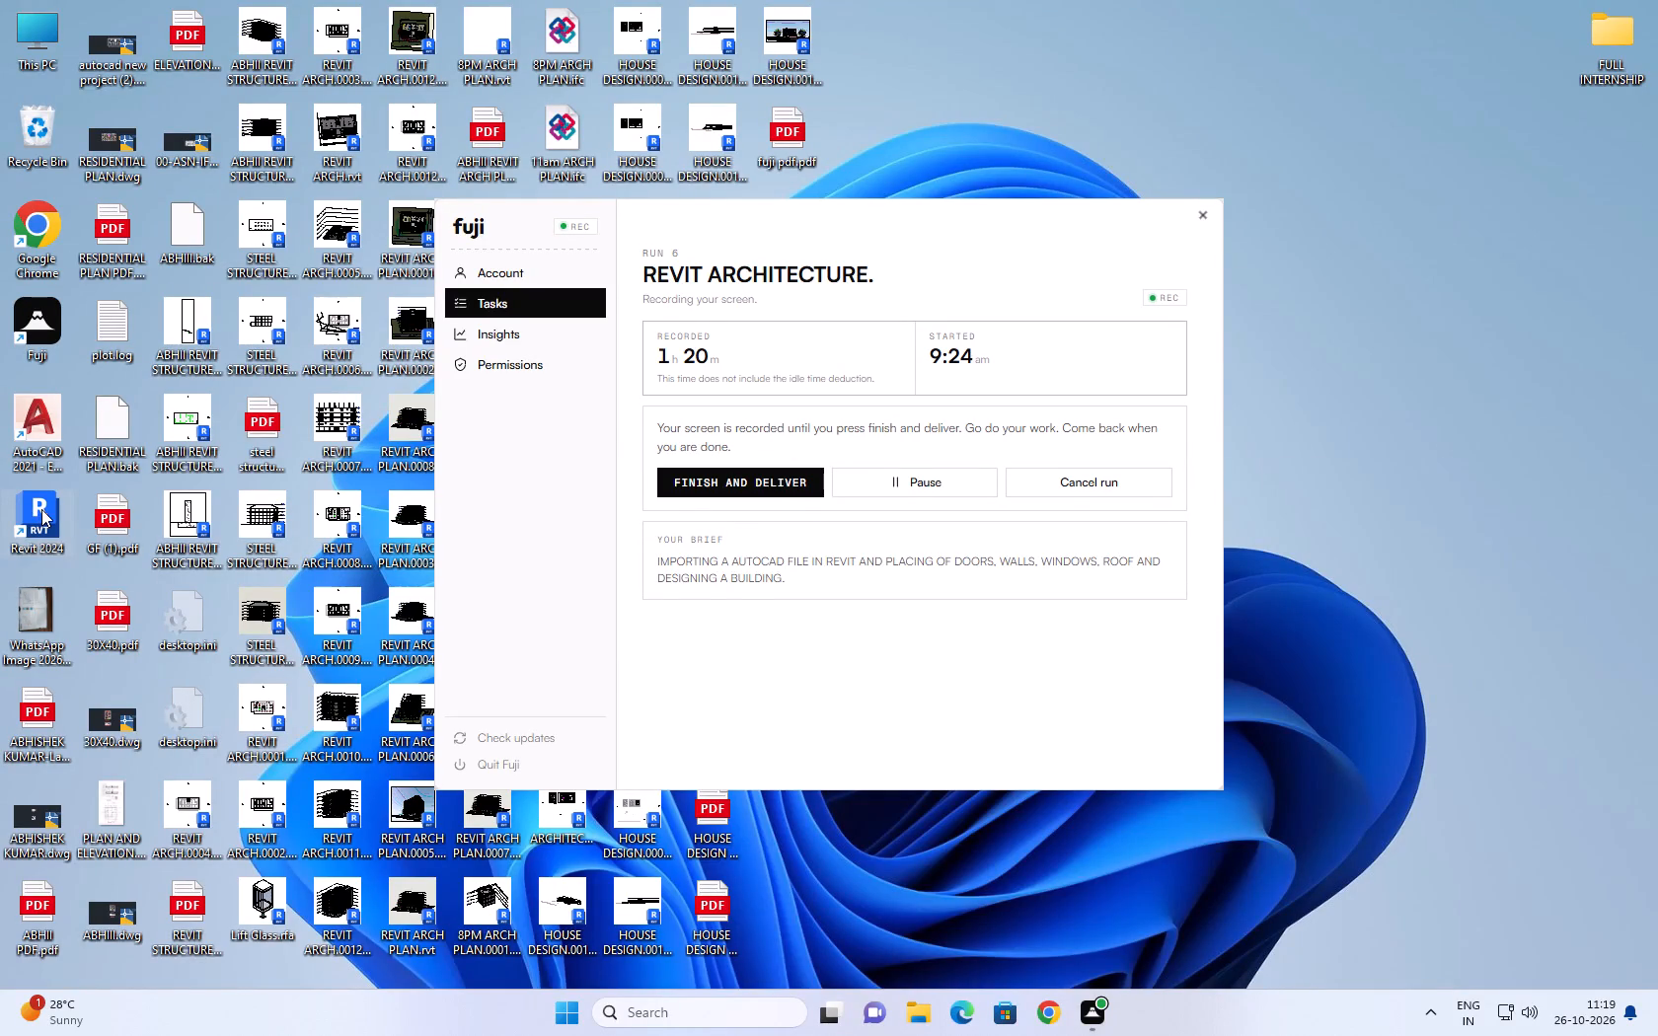
Launch Revit 2024 and open the recent project ARCH PLAN 6.
double_click(41, 509)
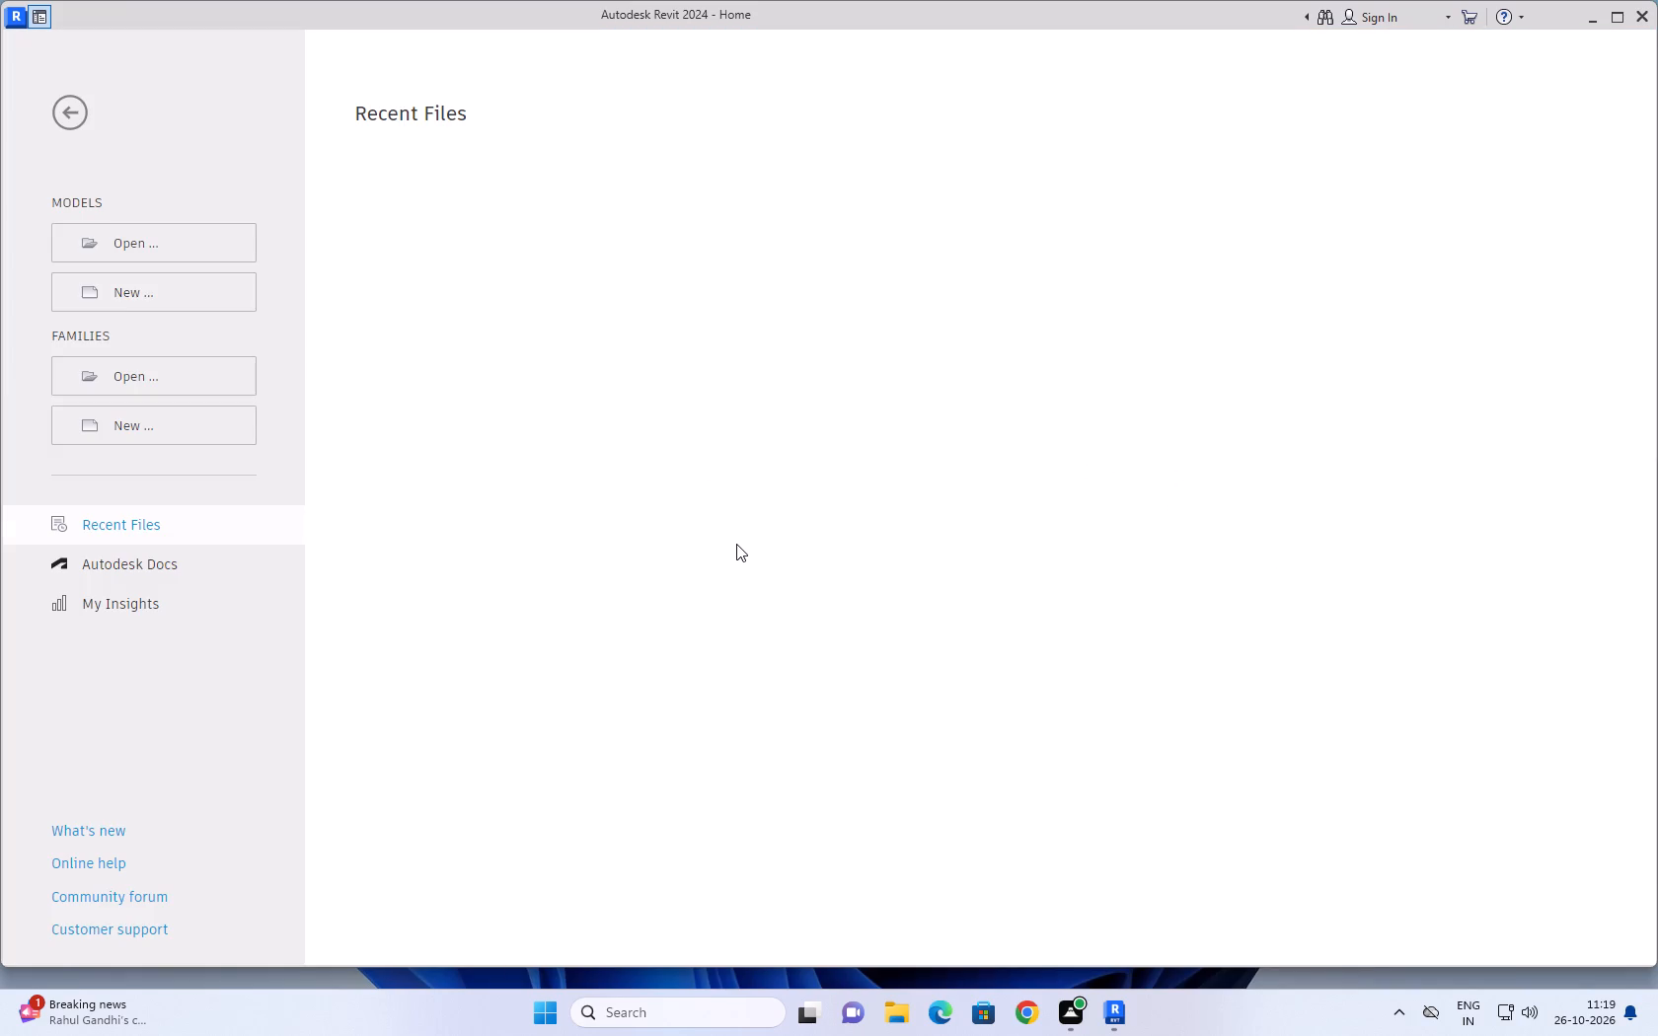
left_click(493, 361)
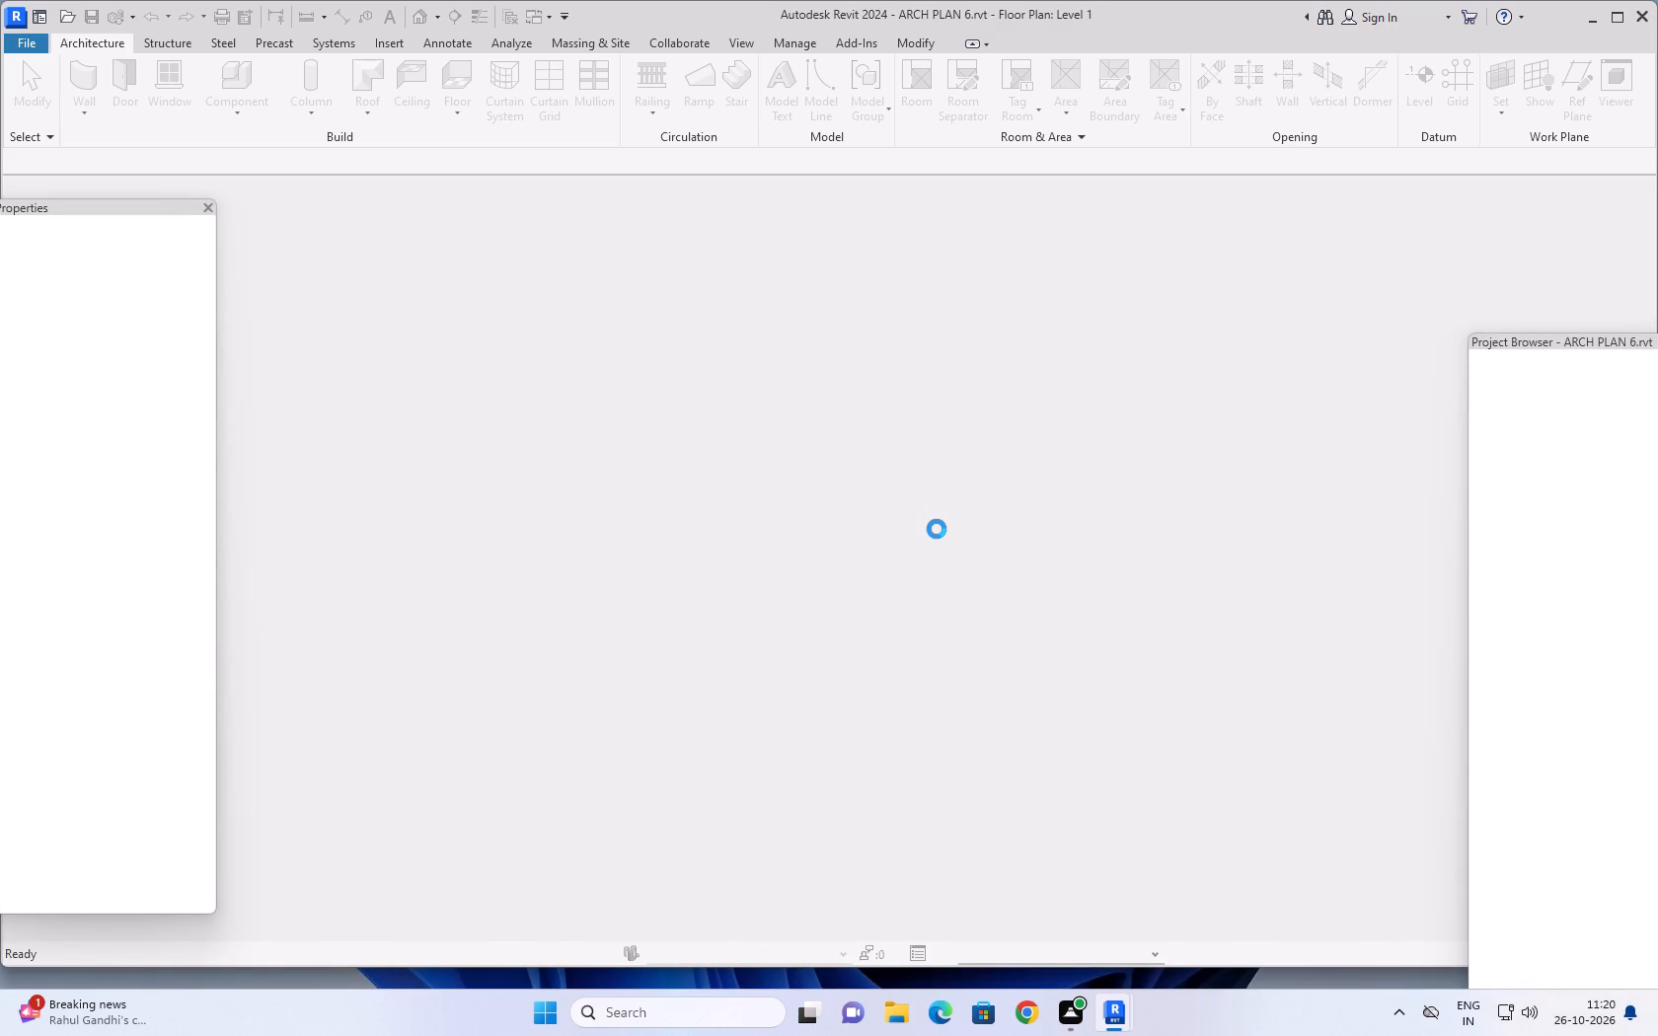
scroll(949, 536, "down", 1)
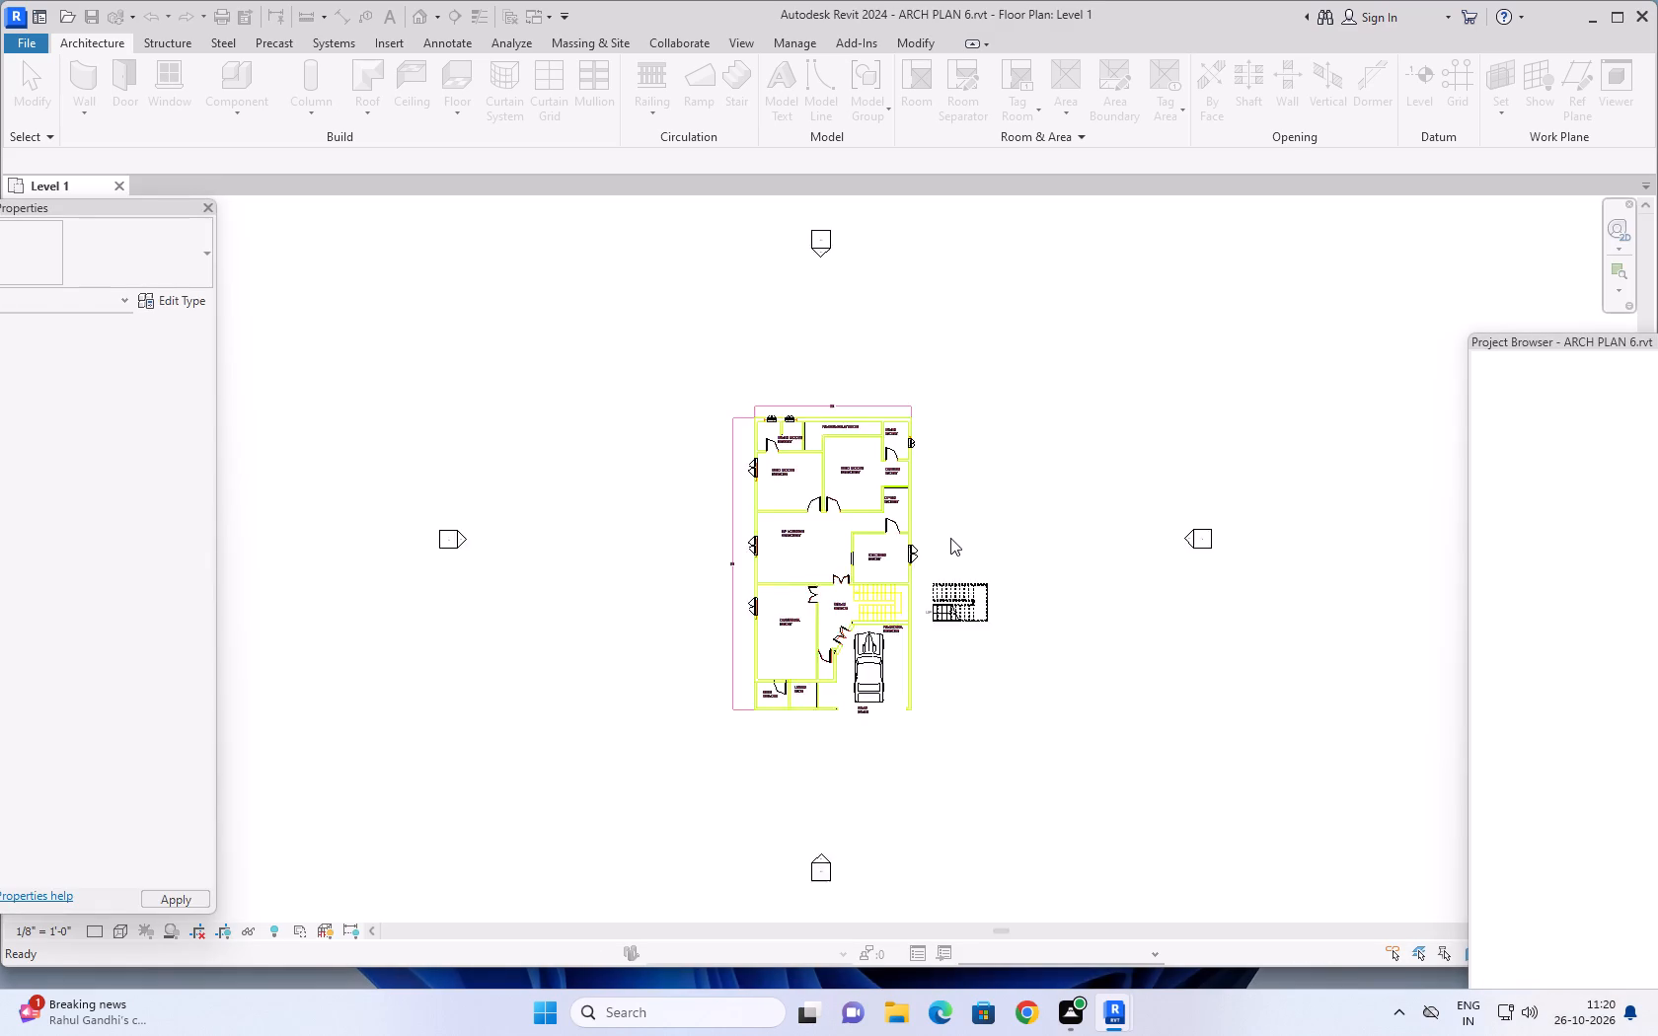
middle_click_drag(989, 457, 992, 441)
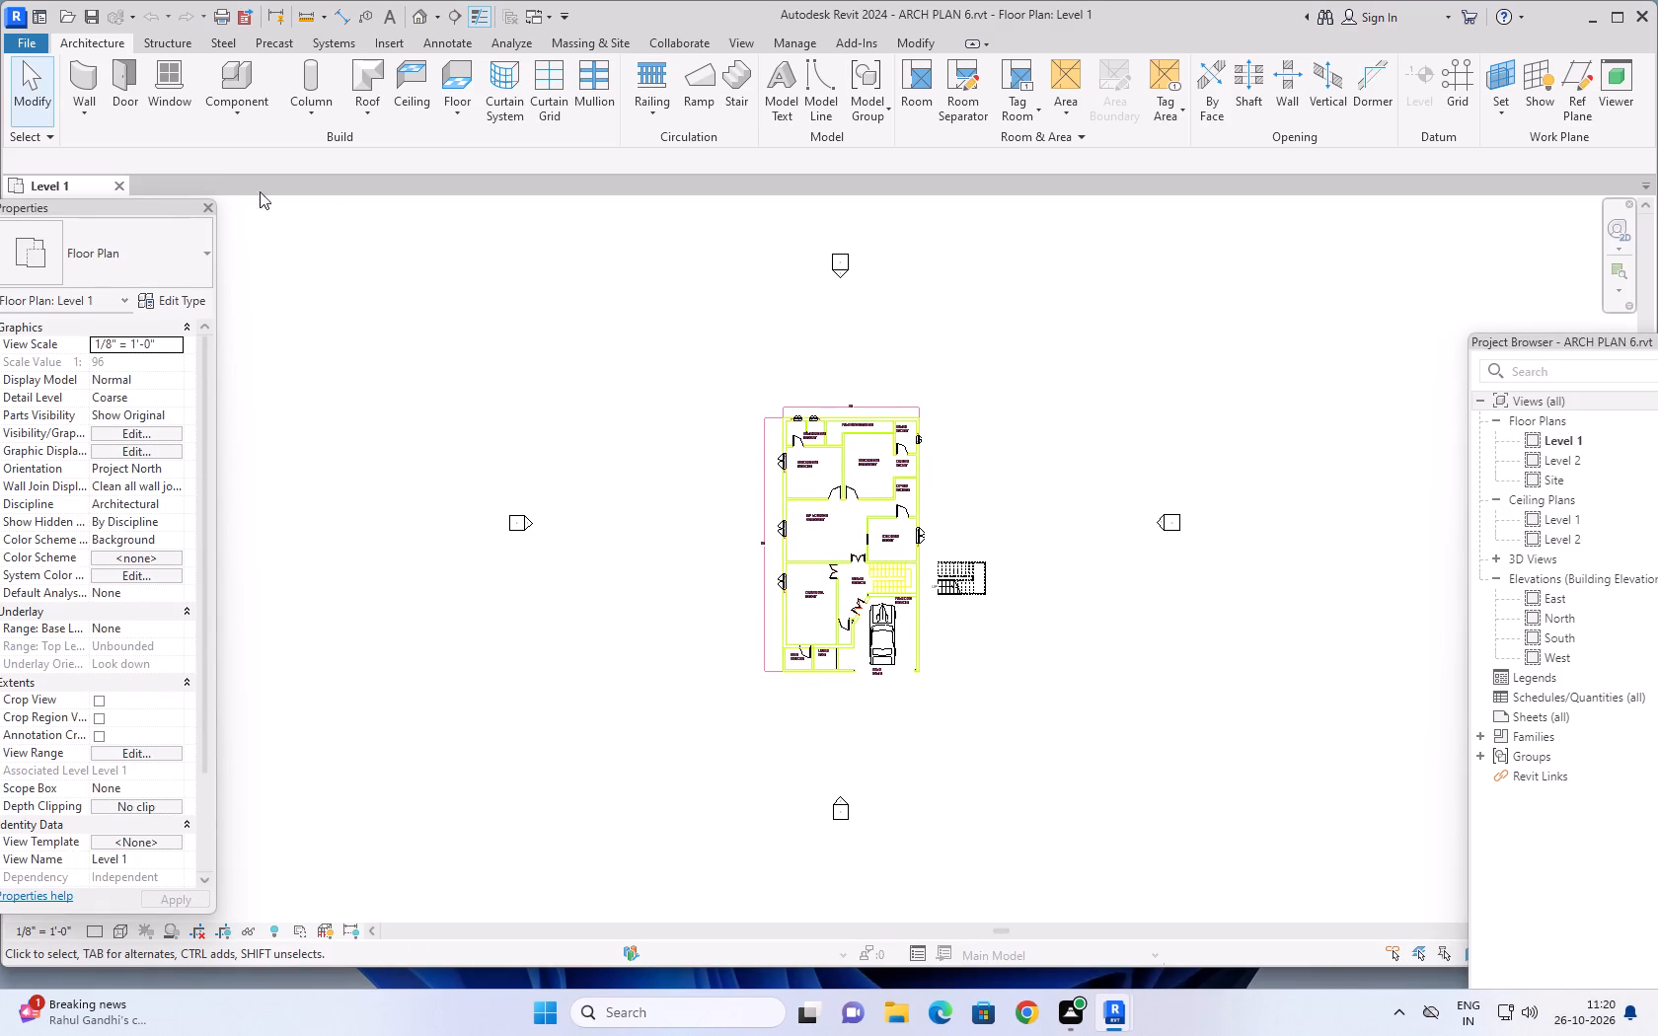
Open the default 3D view and examine the walls, doors, windows and detached staircase from several sides.
left_click(421, 13)
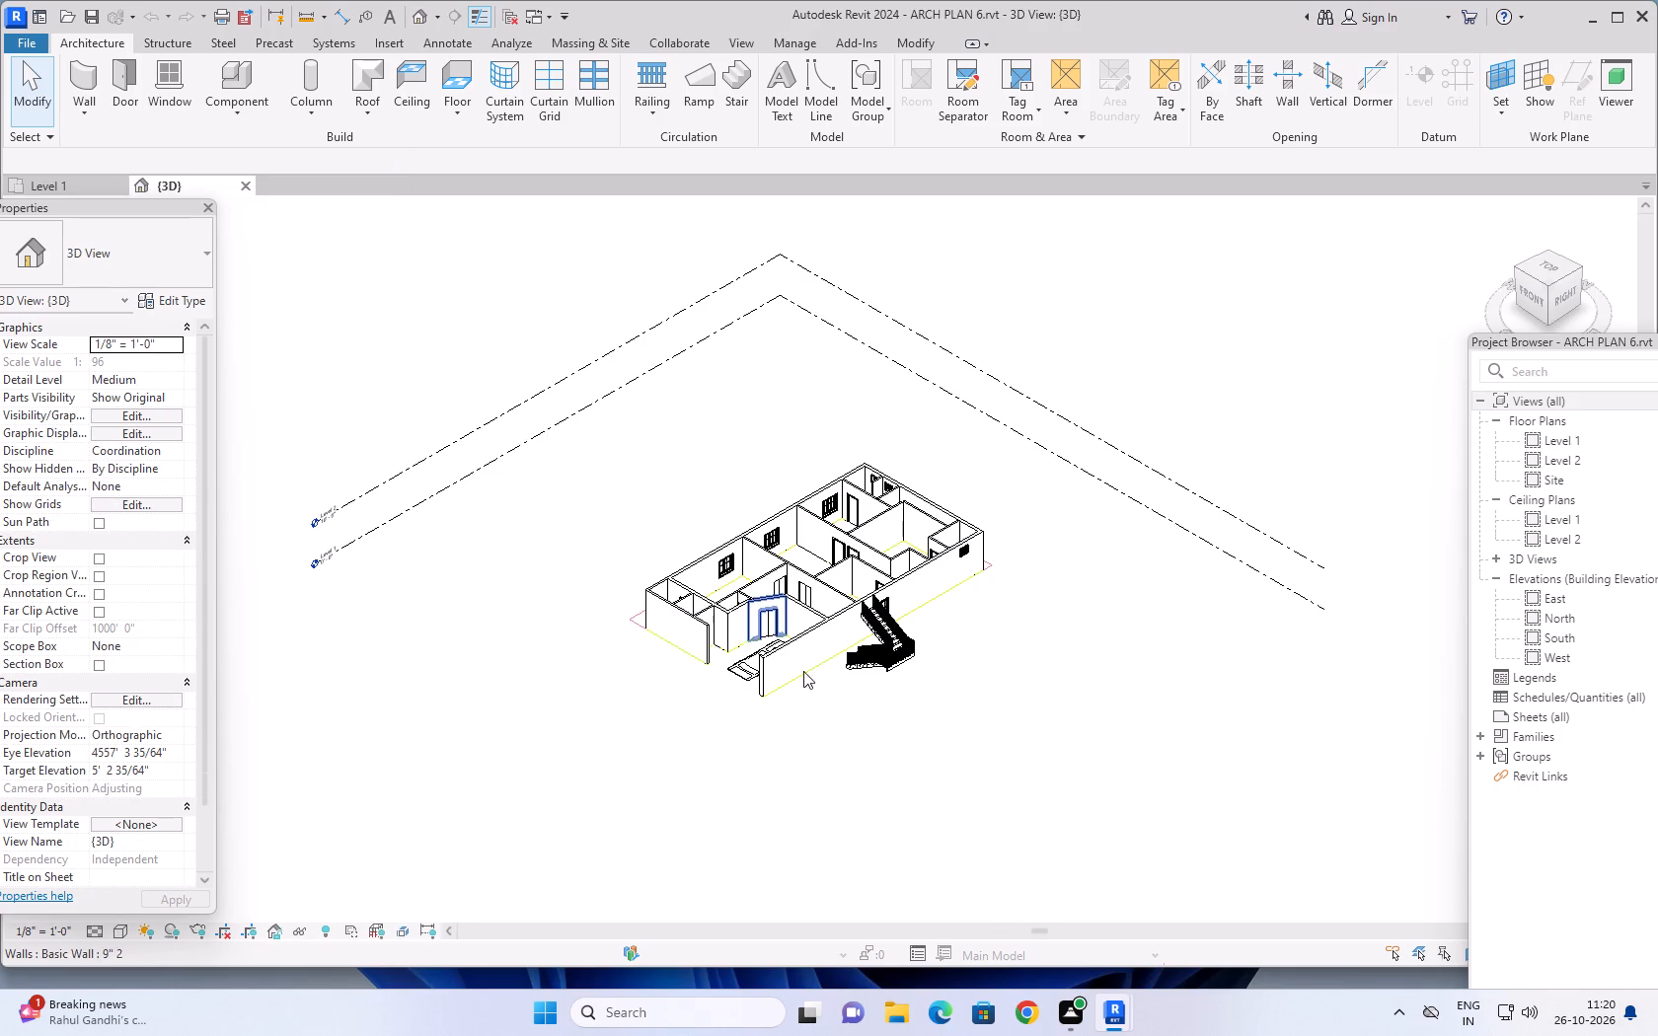
middle_click_drag(737, 754, 838, 734, "shift")
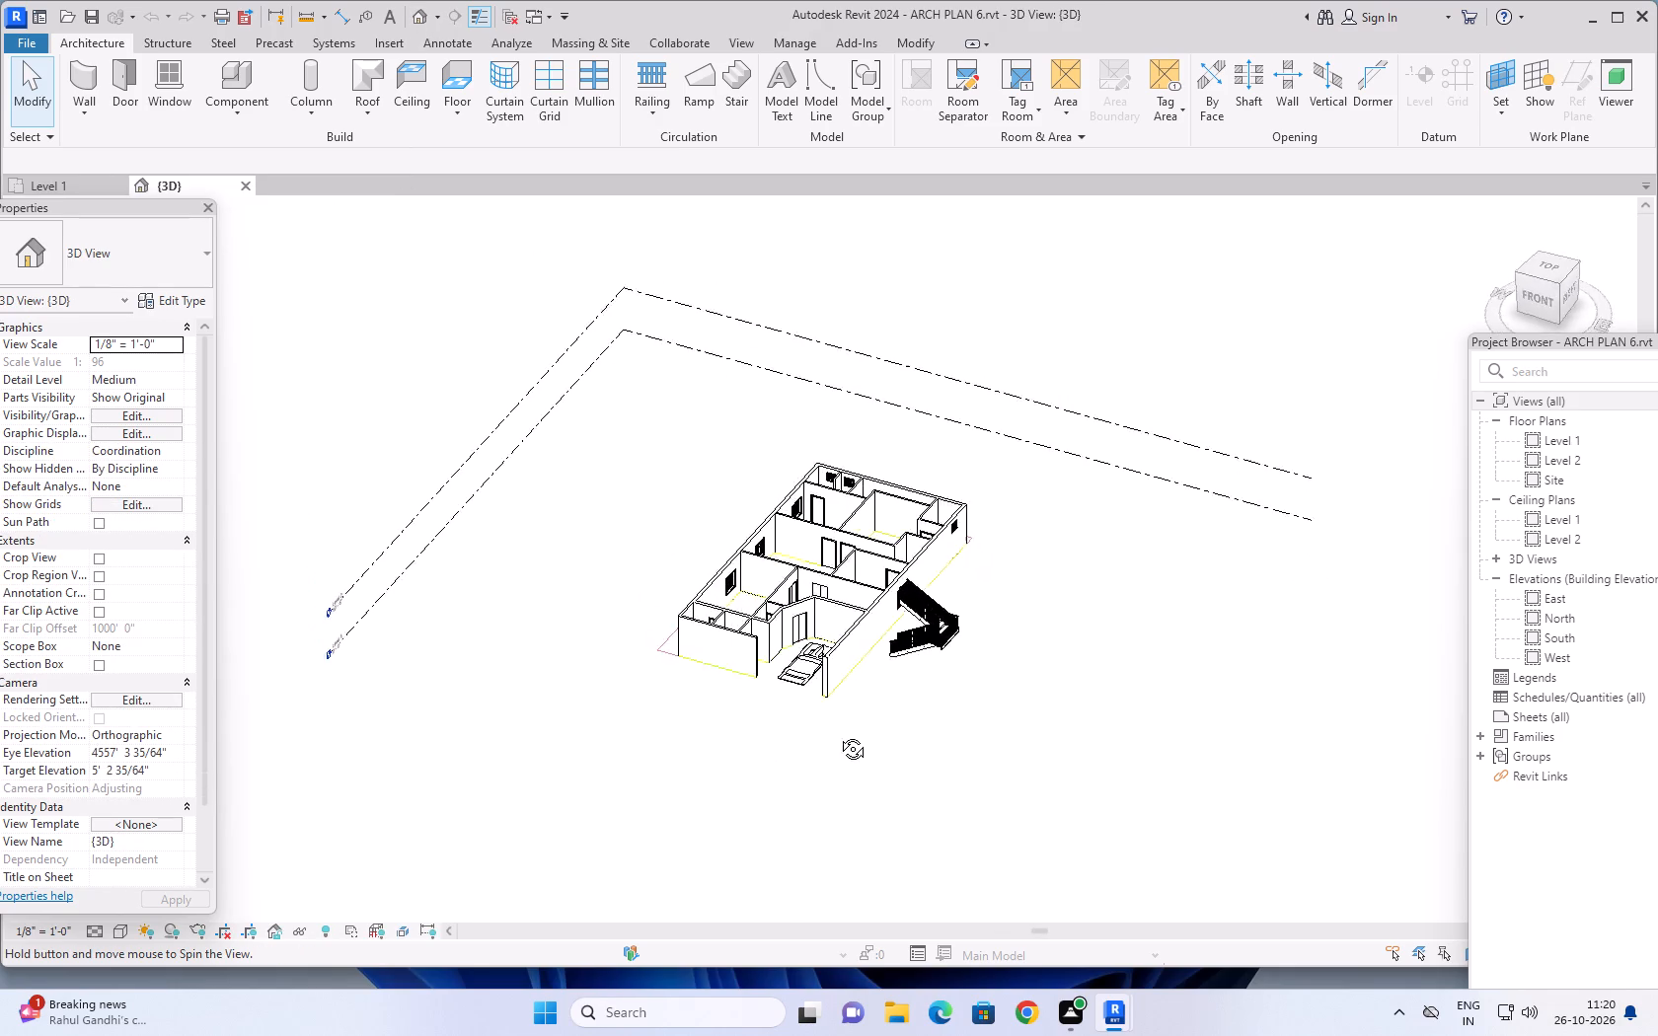
middle_click_drag(838, 734, 942, 709, "shift")
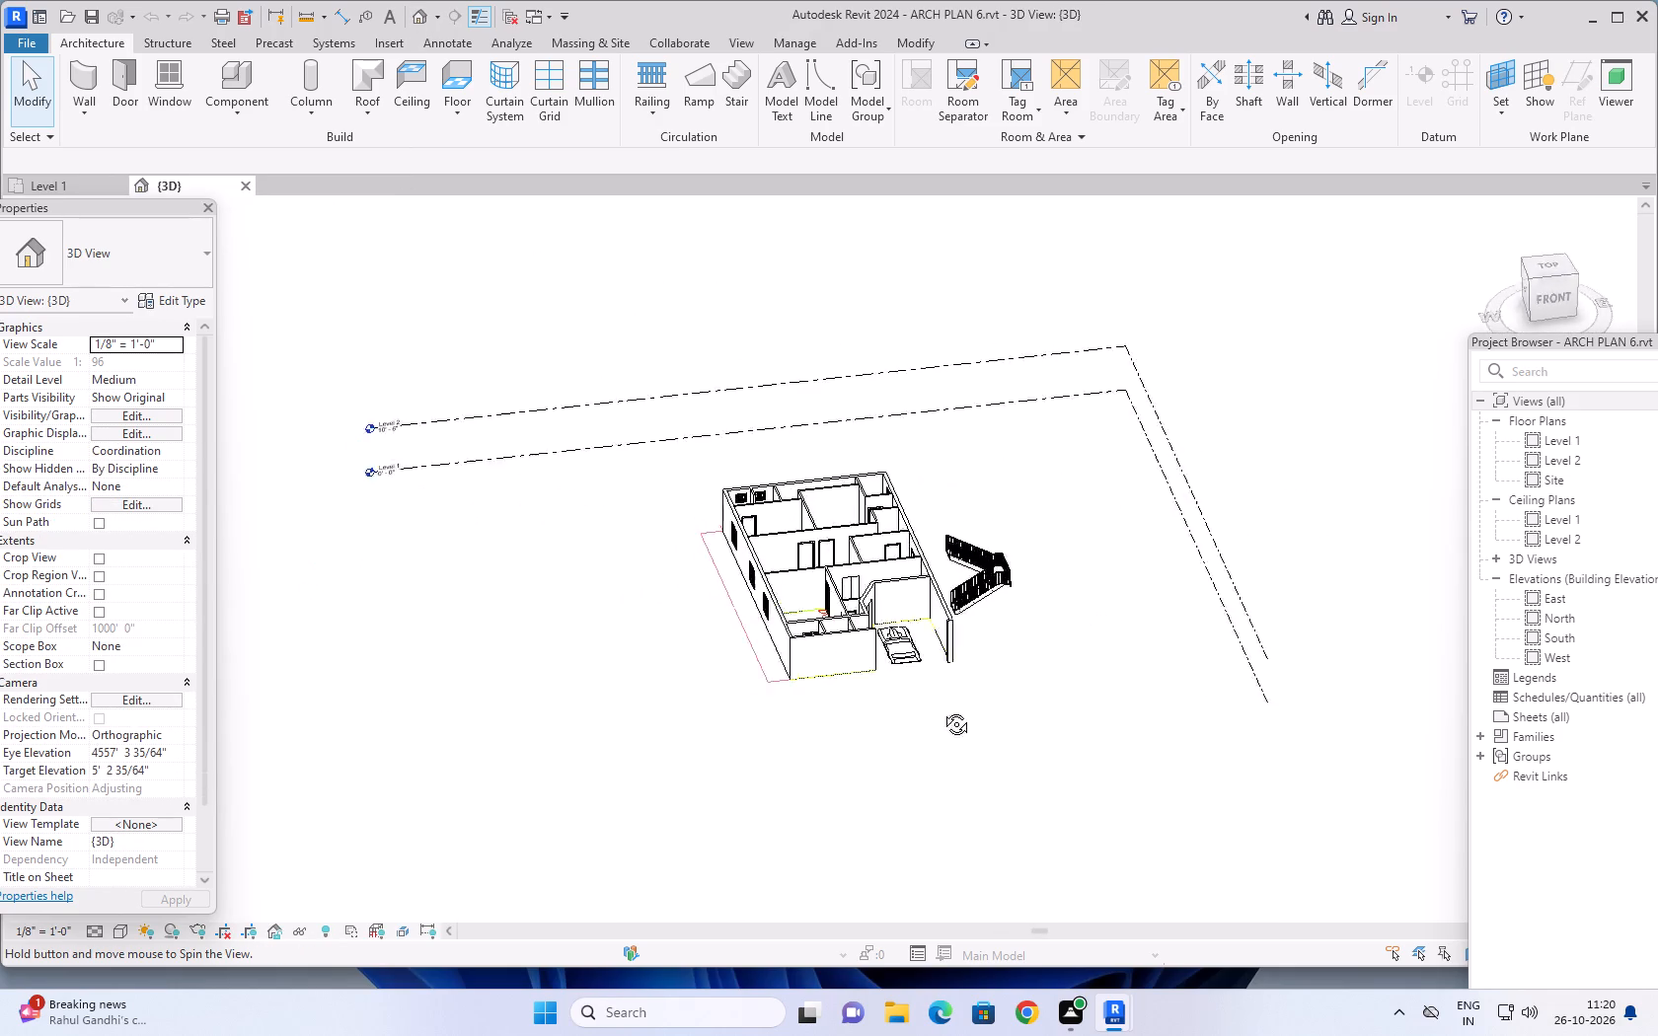
middle_click_drag(942, 709, 565, 705, "shift")
middle_click_drag(852, 676, 656, 735, "shift")
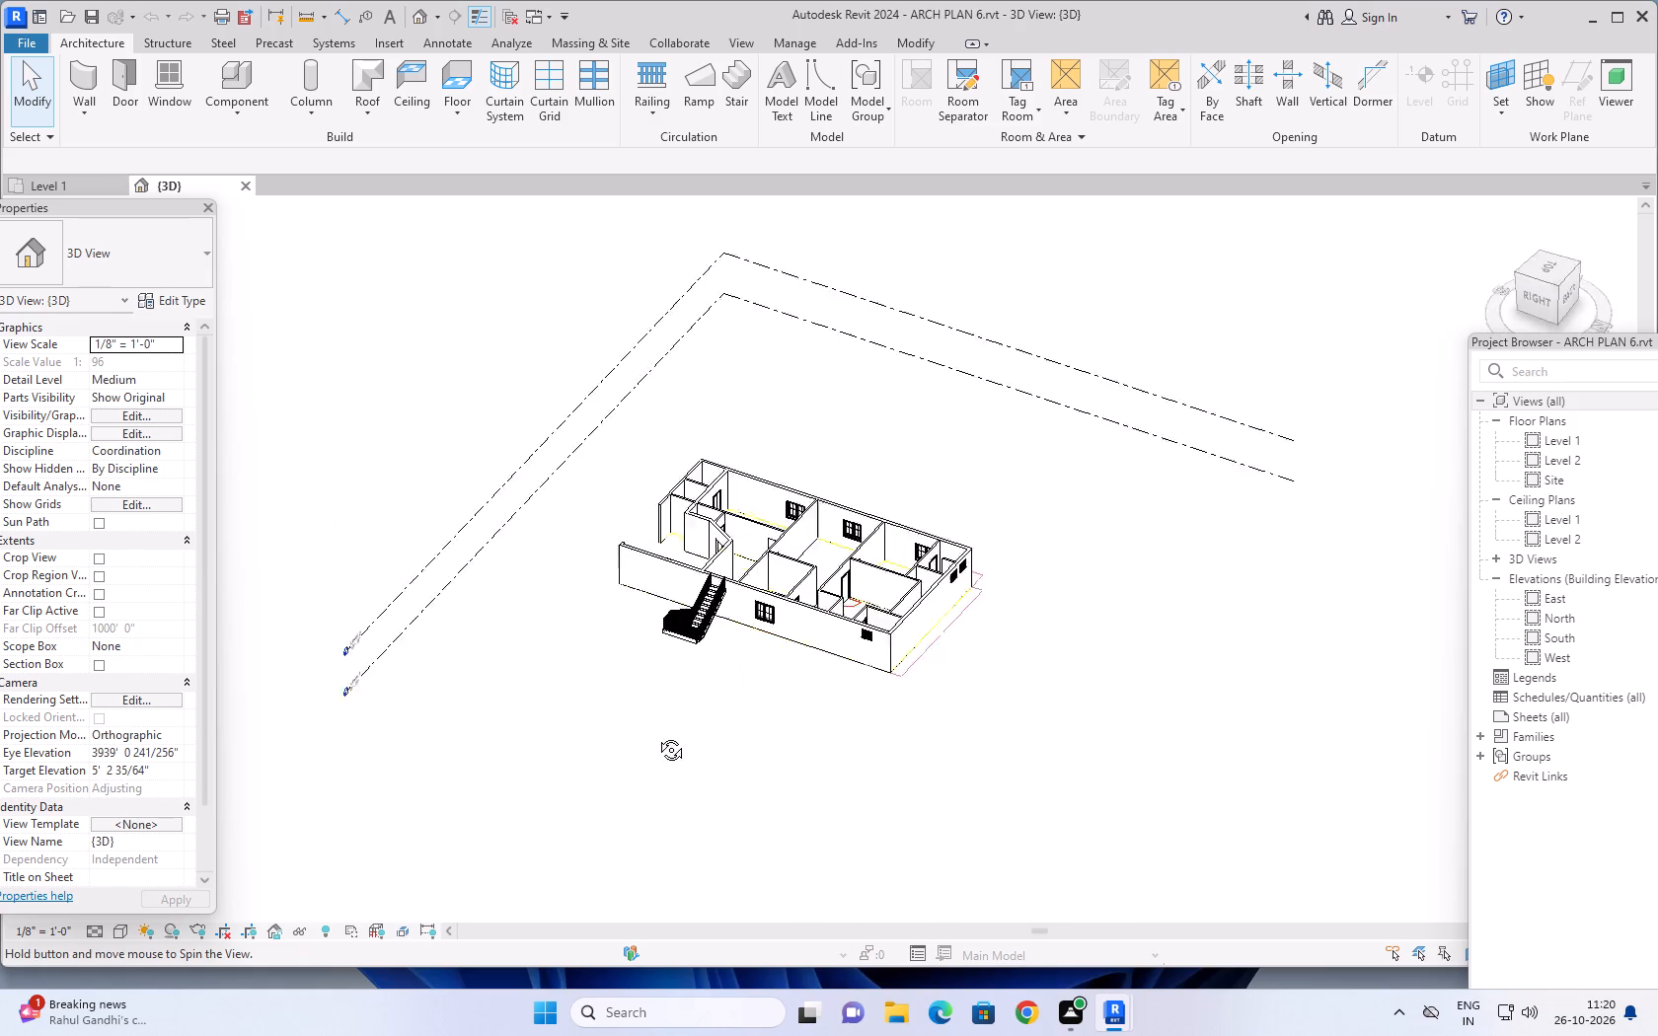
middle_click_drag(656, 735, 1162, 725, "shift")
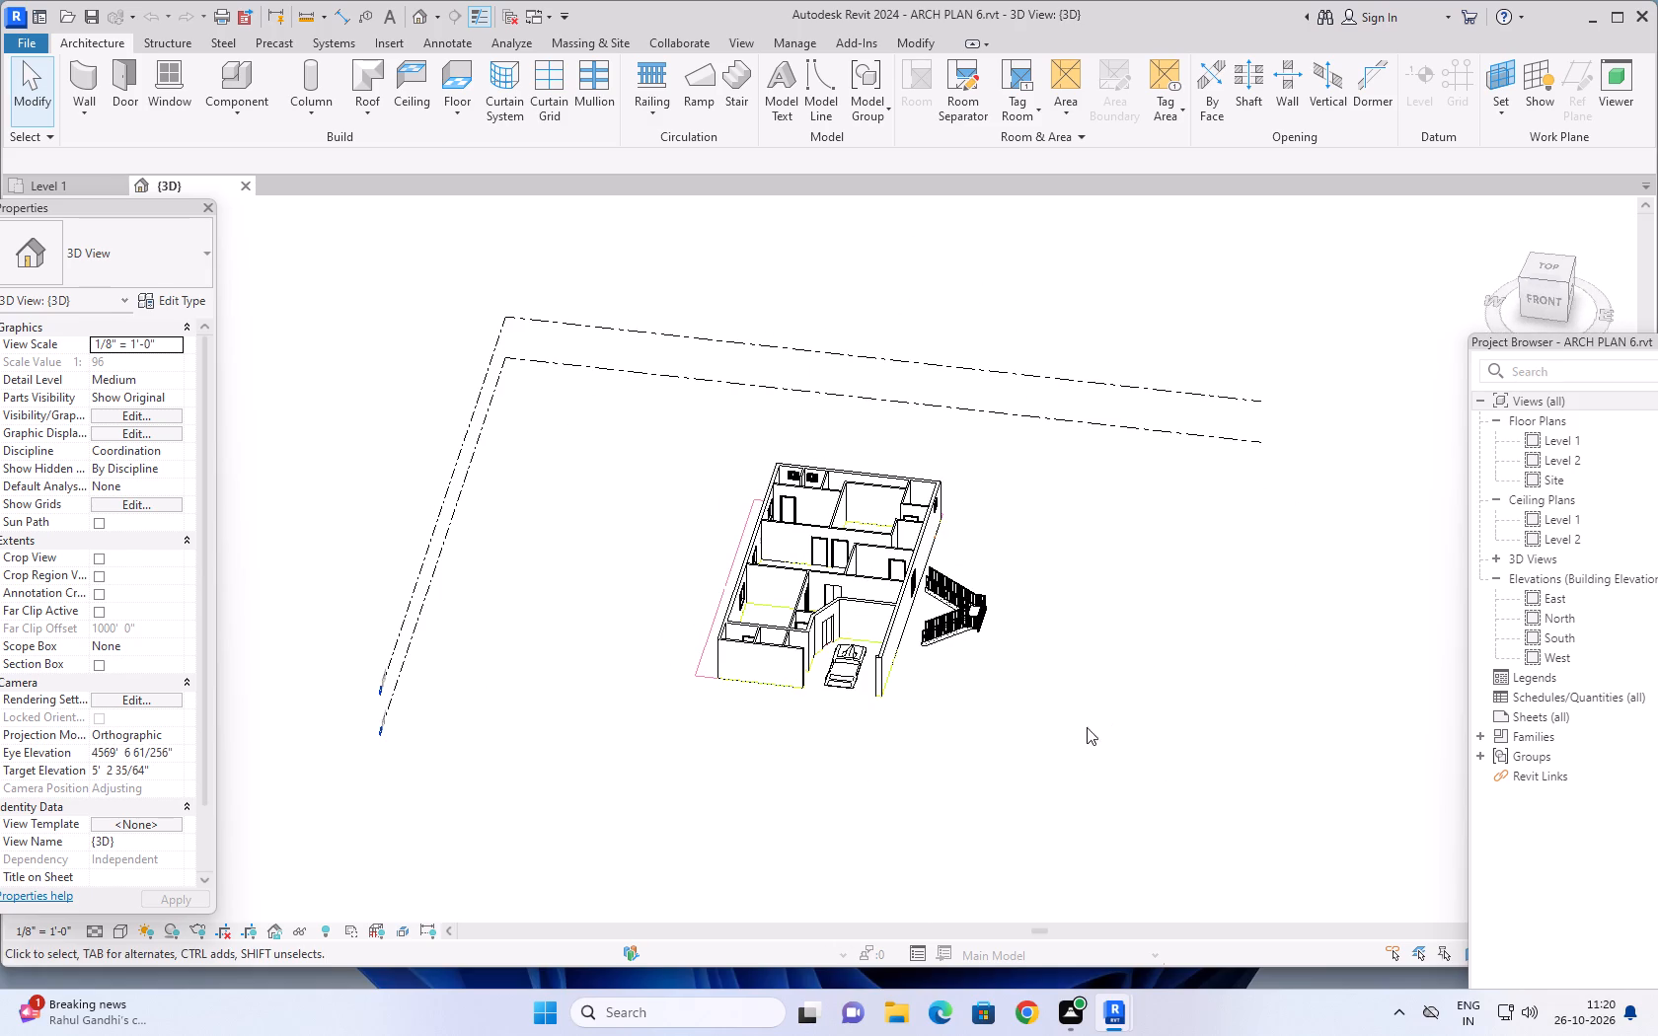
middle_click_drag(1026, 695, 1091, 794, "shift")
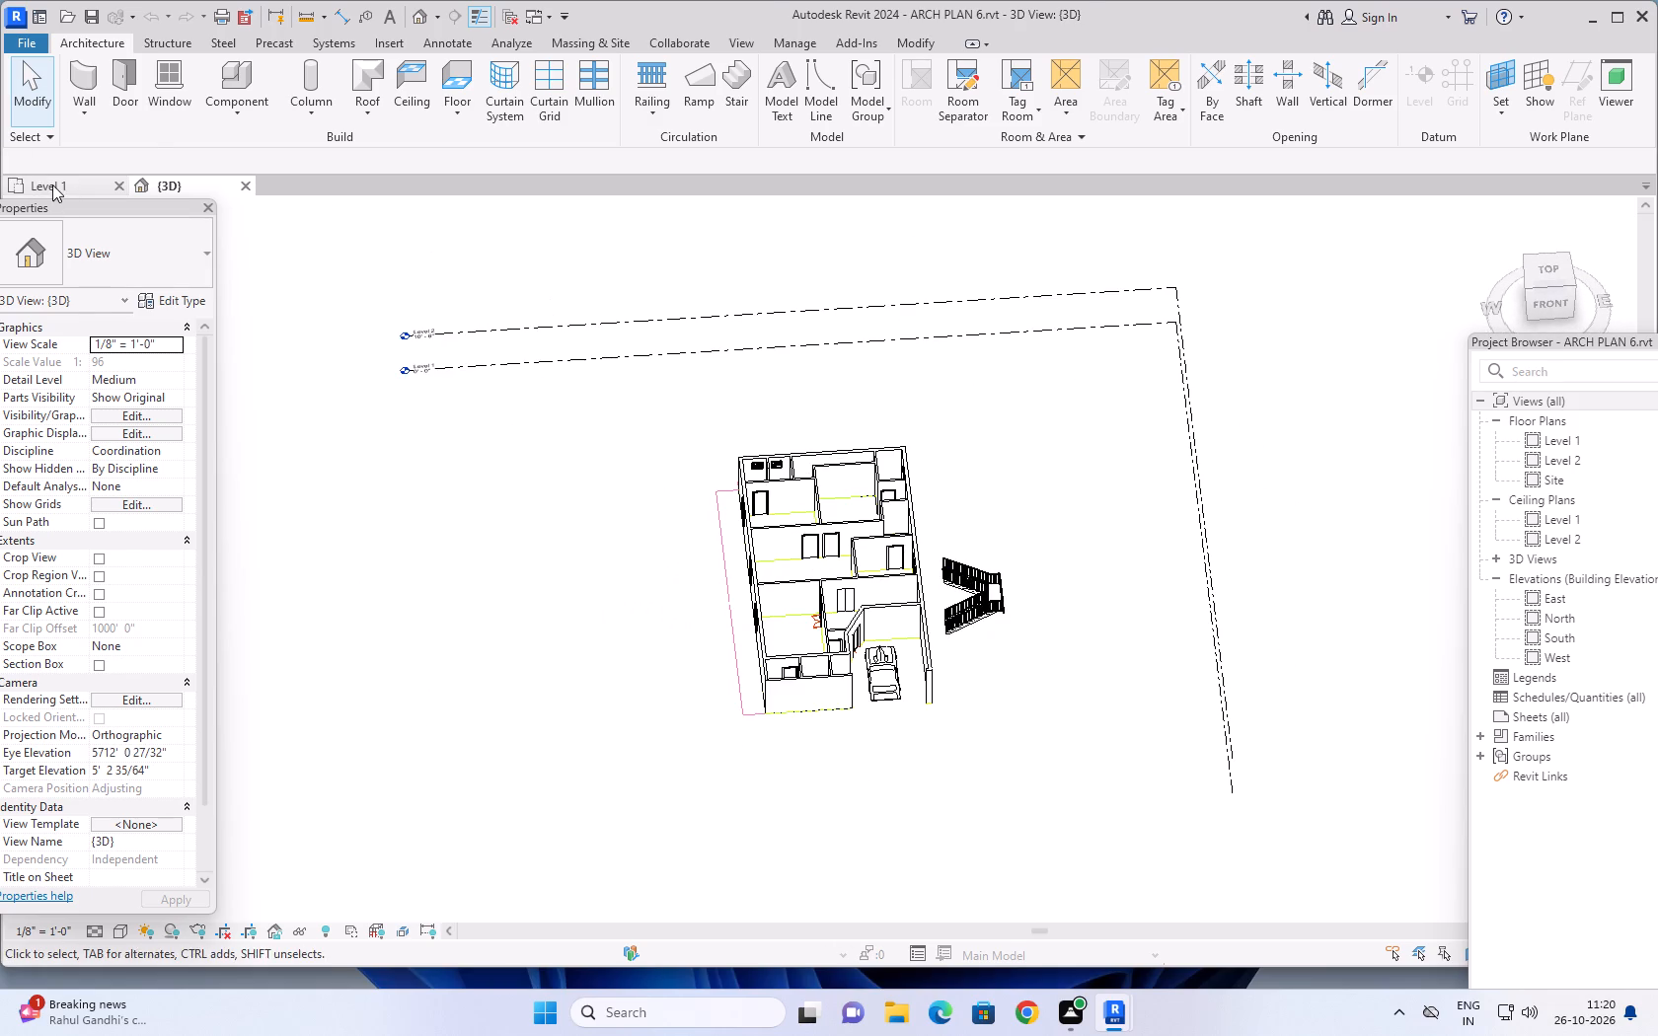
In the Level 1 plan, move the staircase with its railings by its outer landing corner to the stair room's inner corner beside PARKING.
left_click(52, 185)
scroll(997, 584, "down", 1)
scroll(960, 637, "up", 4)
middle_click_drag(975, 614, 975, 638)
key("Escape")
key("Escape")
scroll(1024, 527, "up", 5)
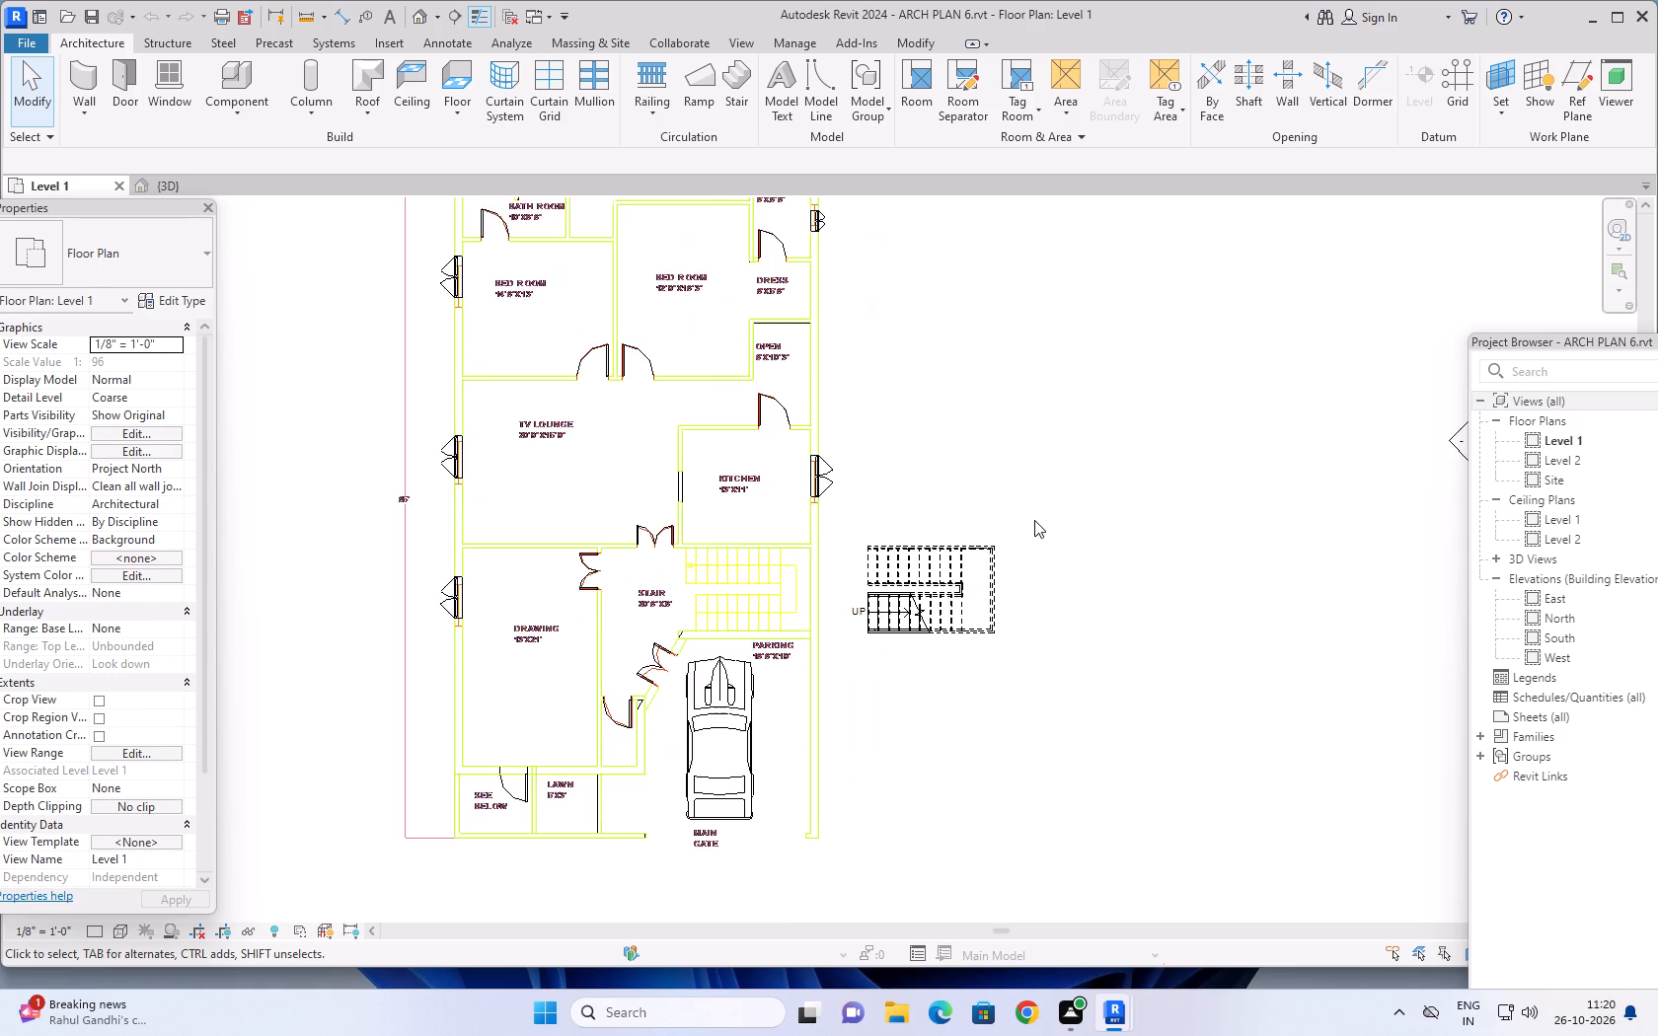
left_click_drag(1028, 488, 812, 721)
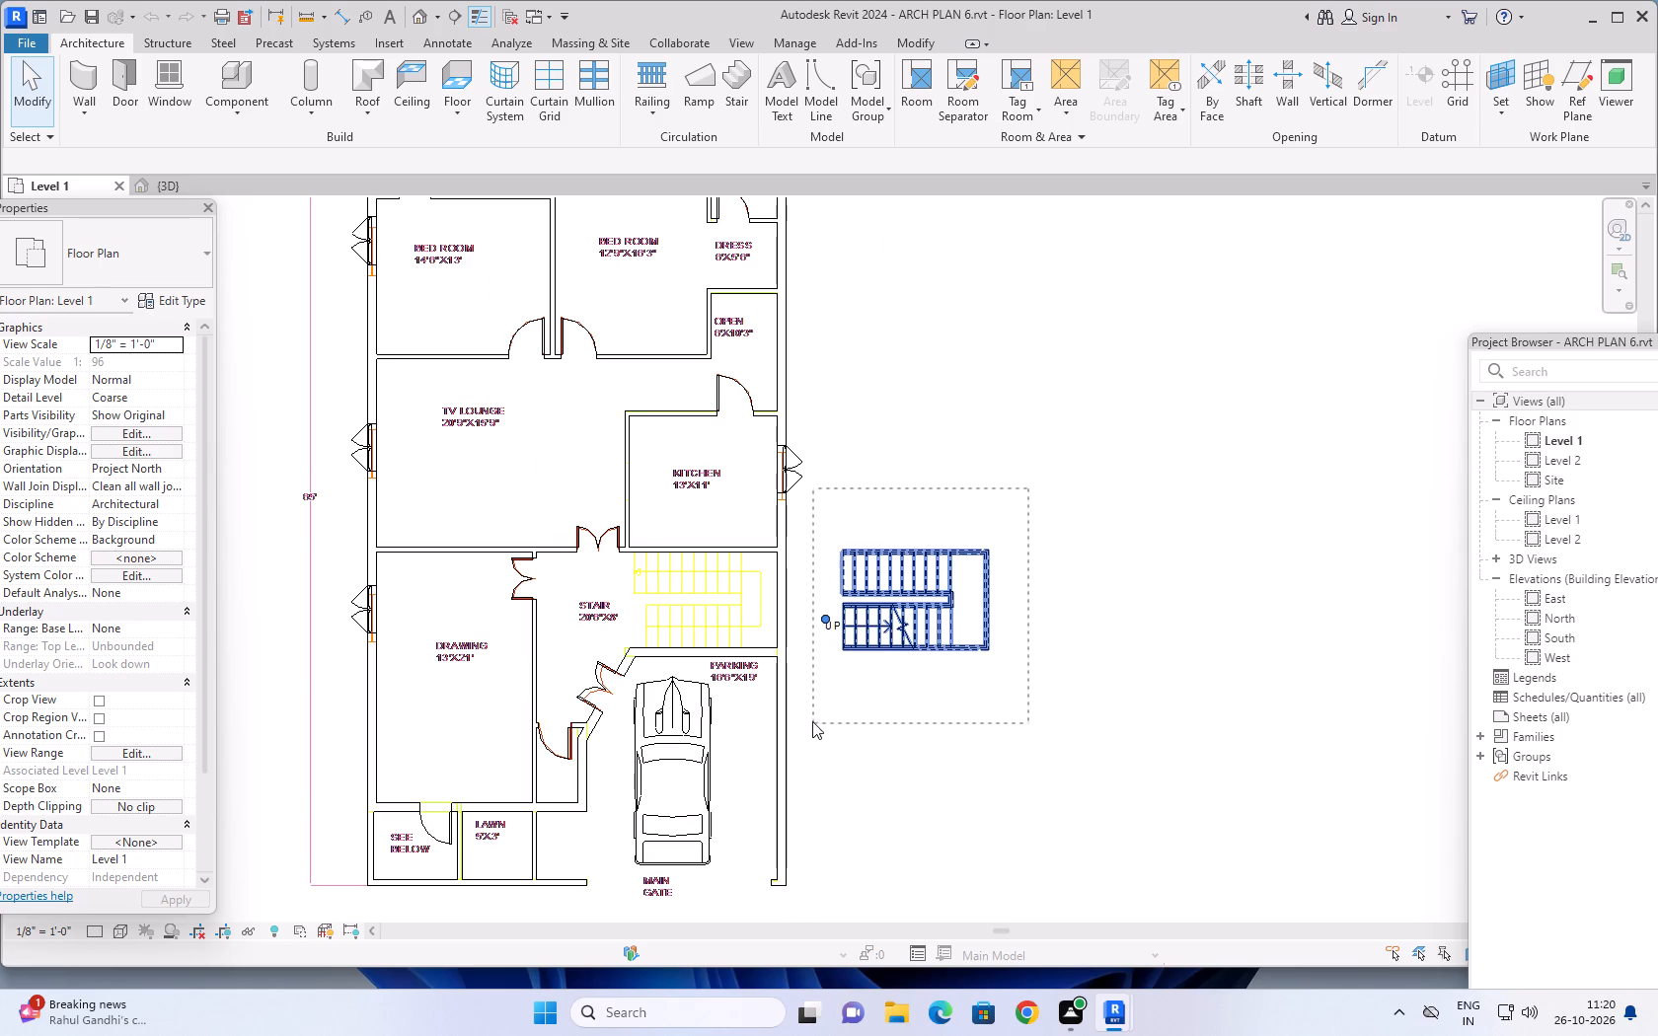
left_click_drag(812, 721, 811, 718)
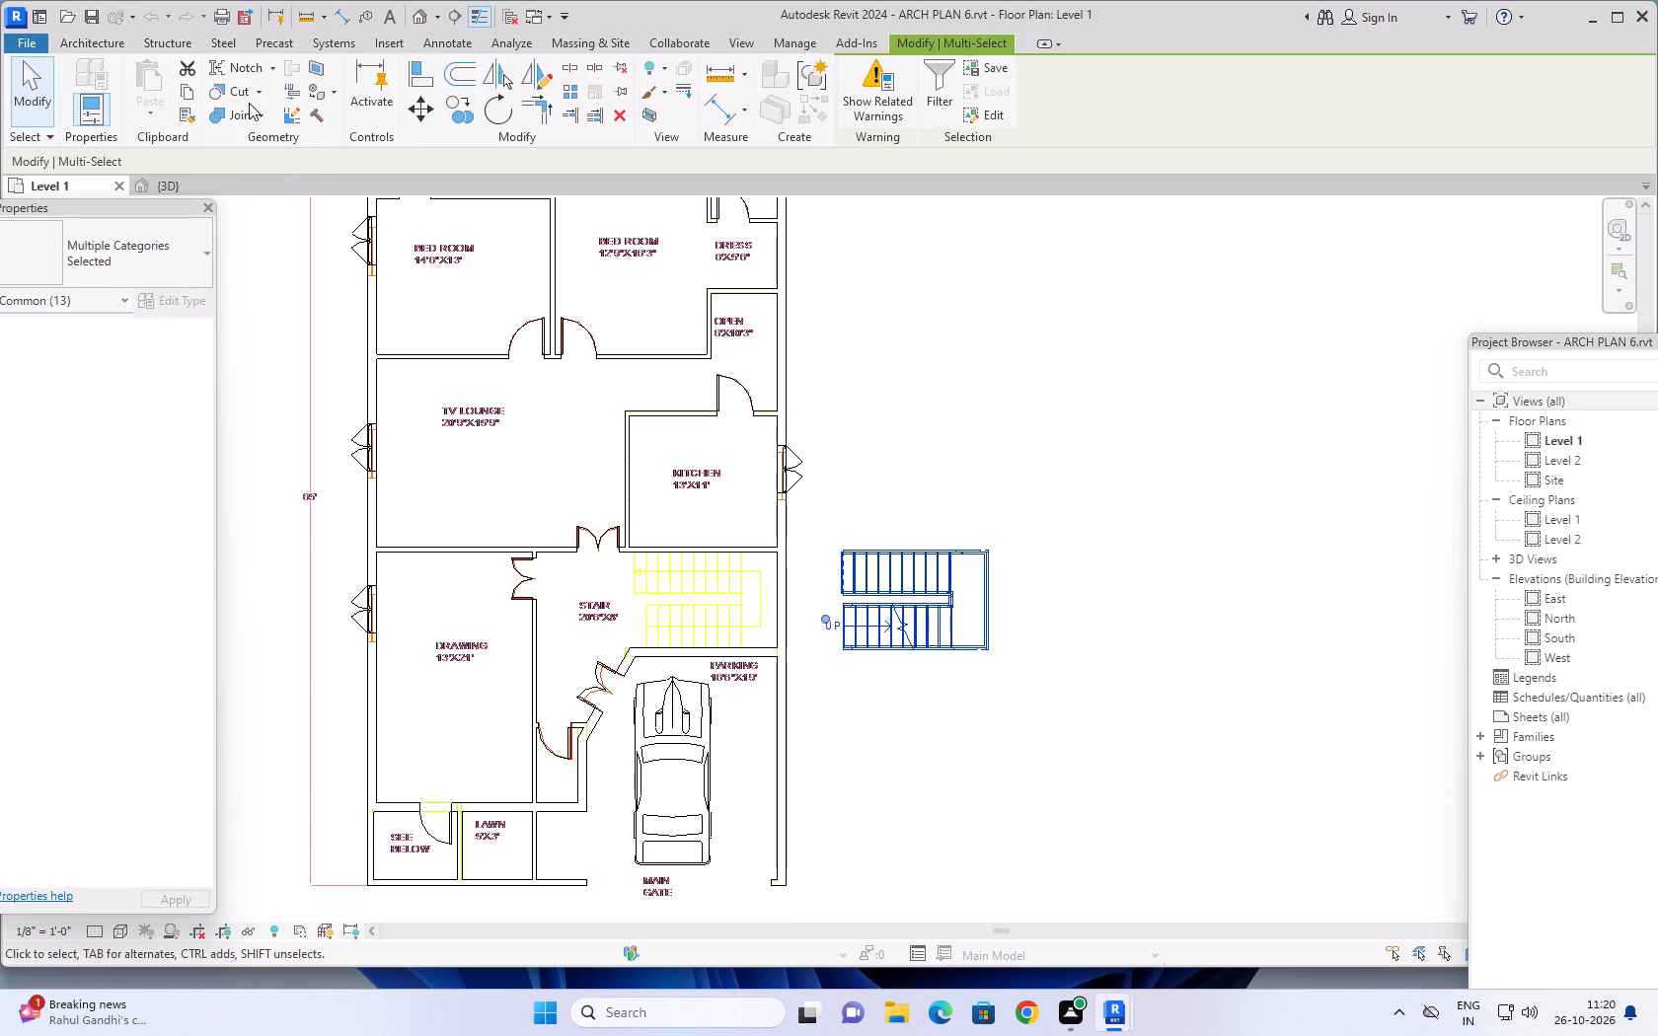
left_click(415, 111)
scroll(994, 668, "up", 4)
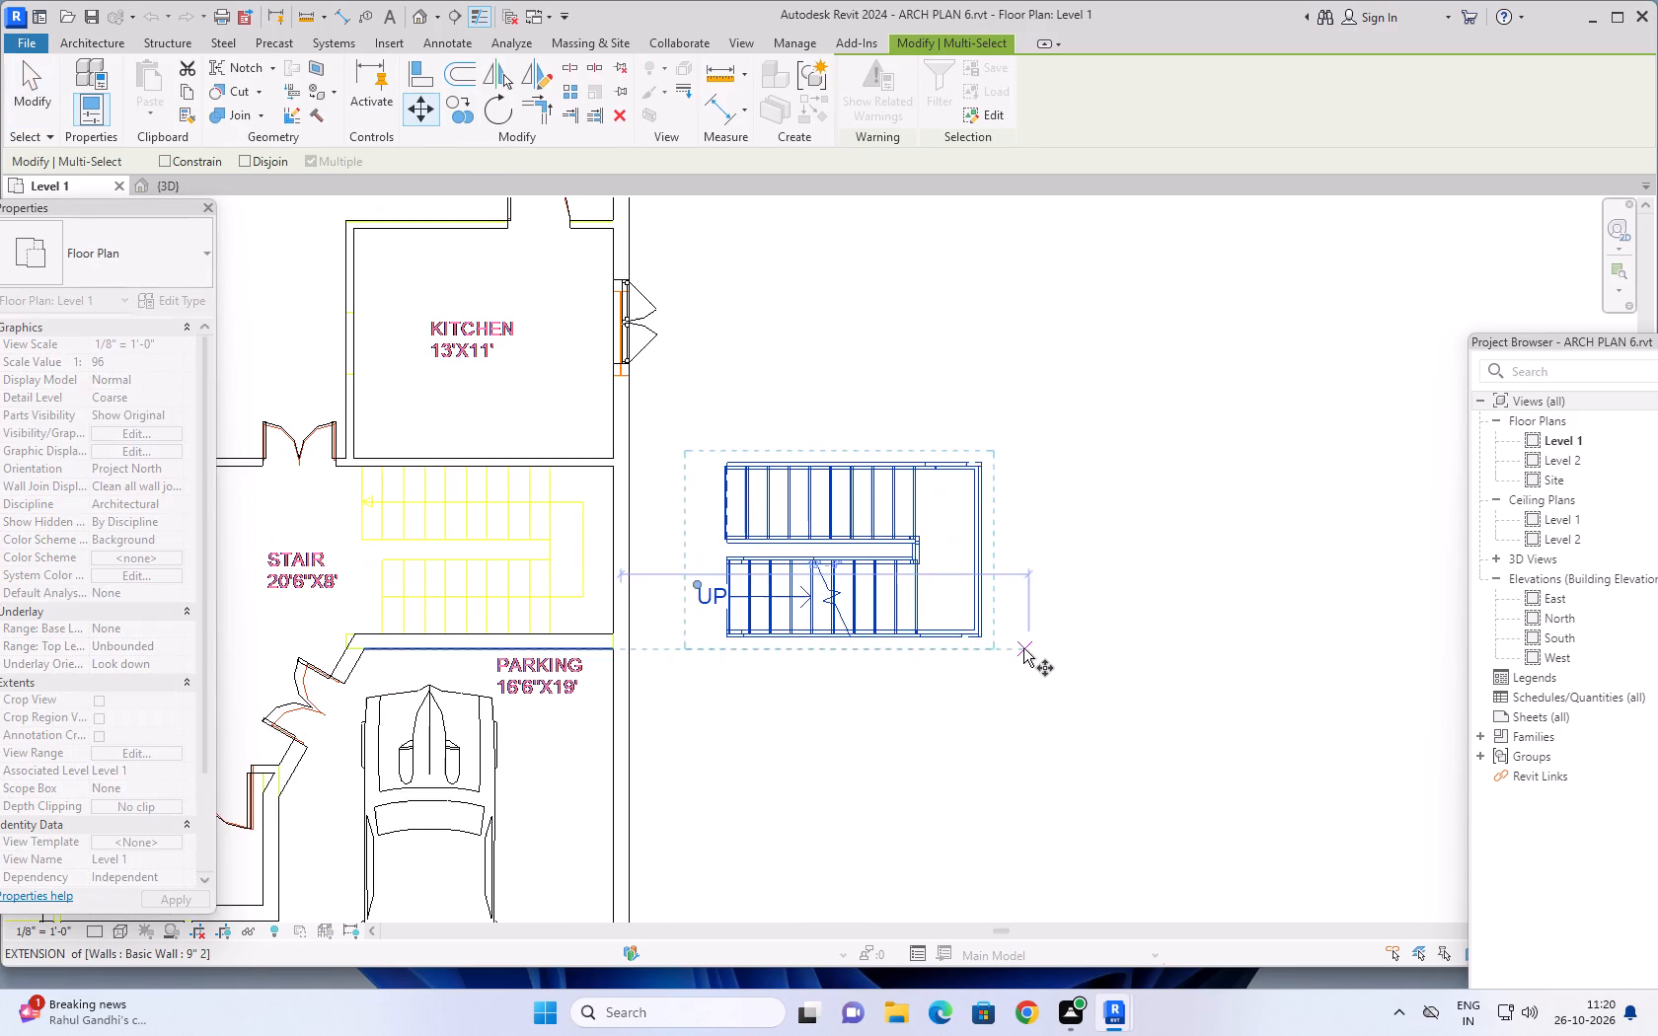
scroll(994, 642, "up", 16)
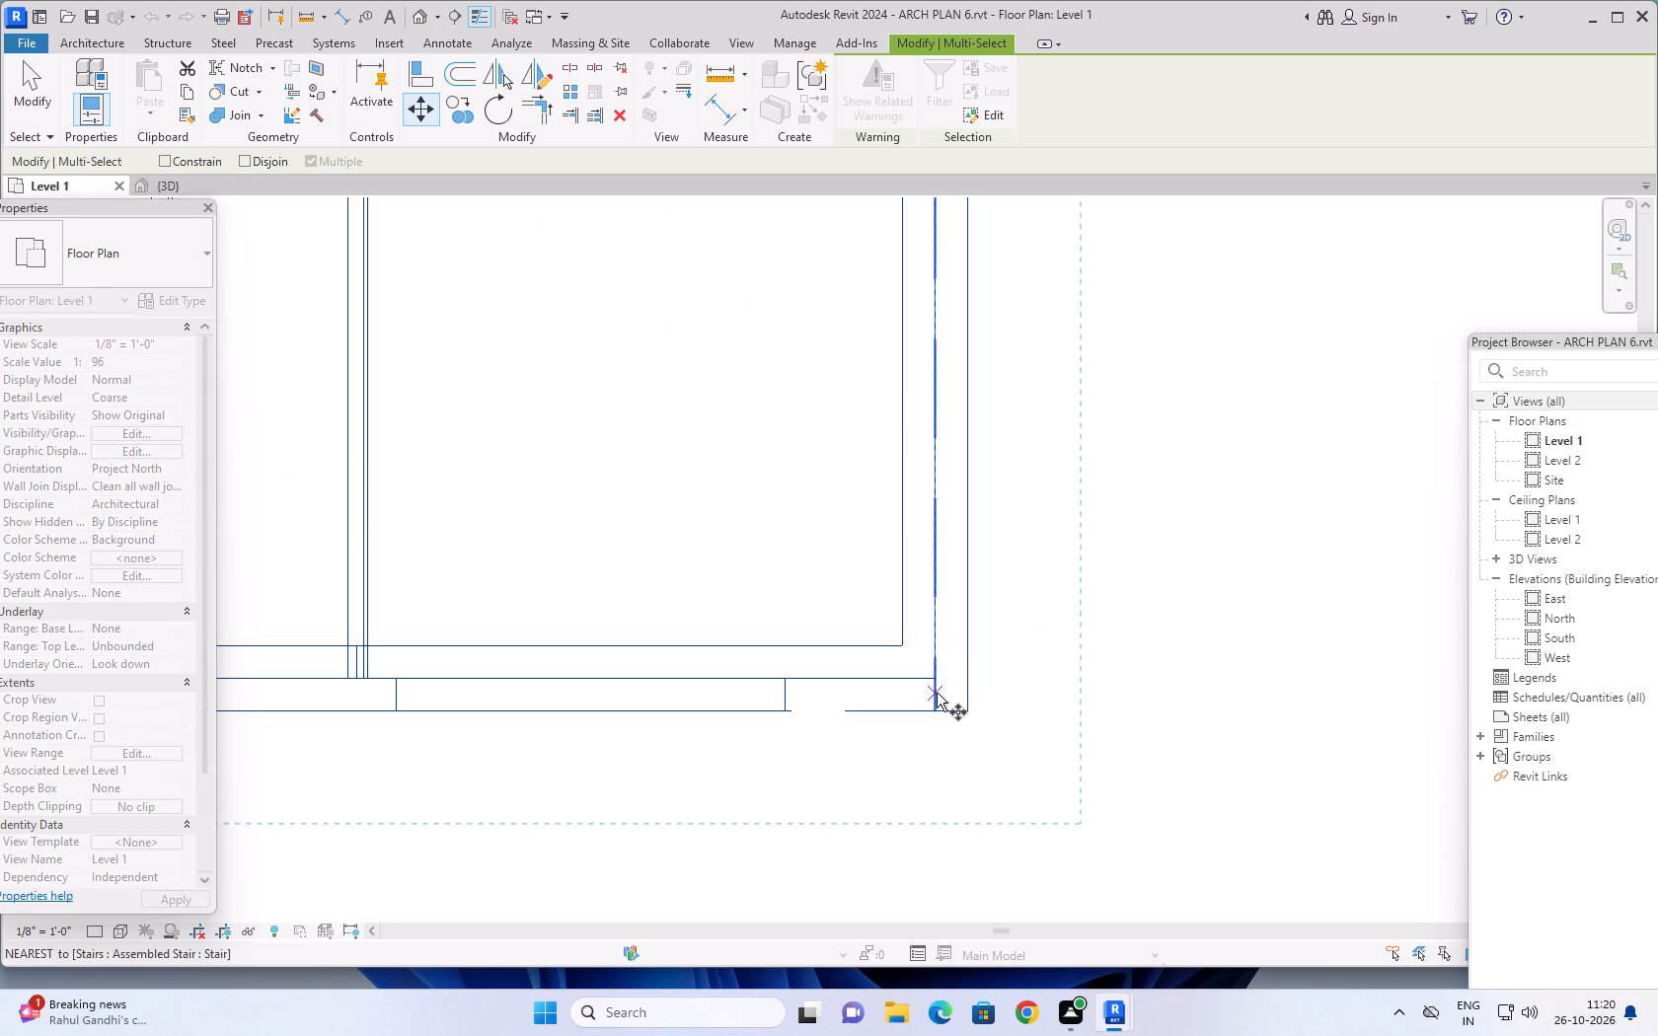
left_click(933, 674)
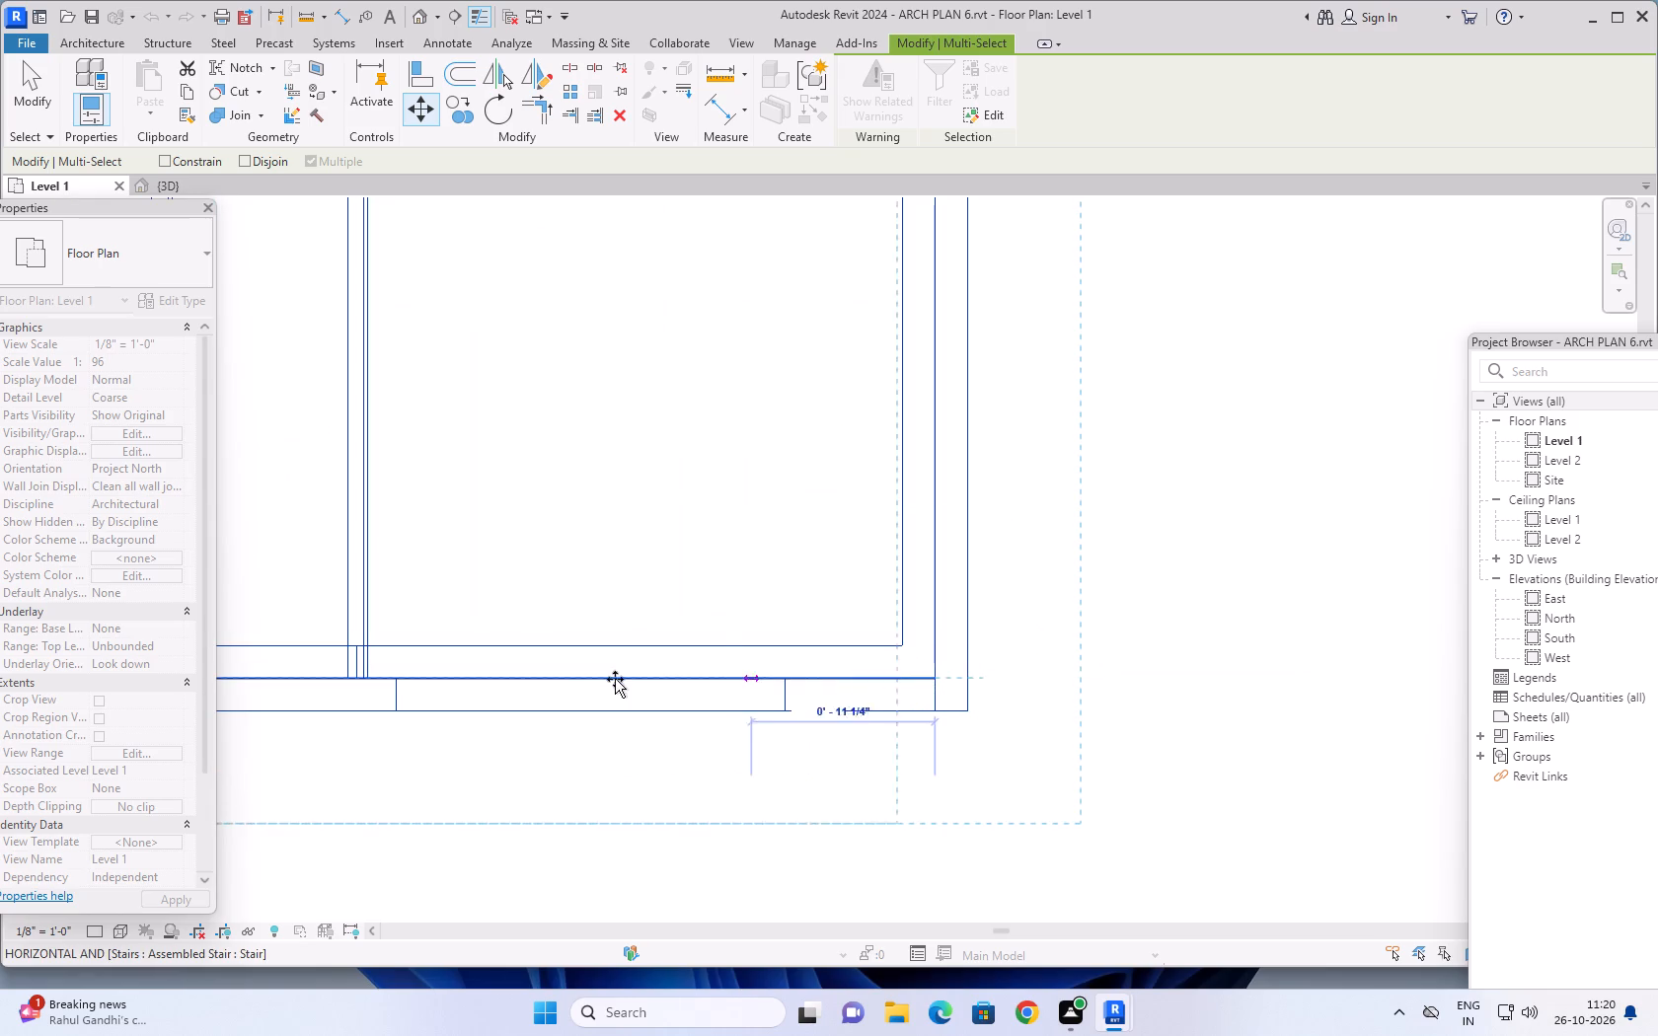
scroll(560, 674, "down", 19)
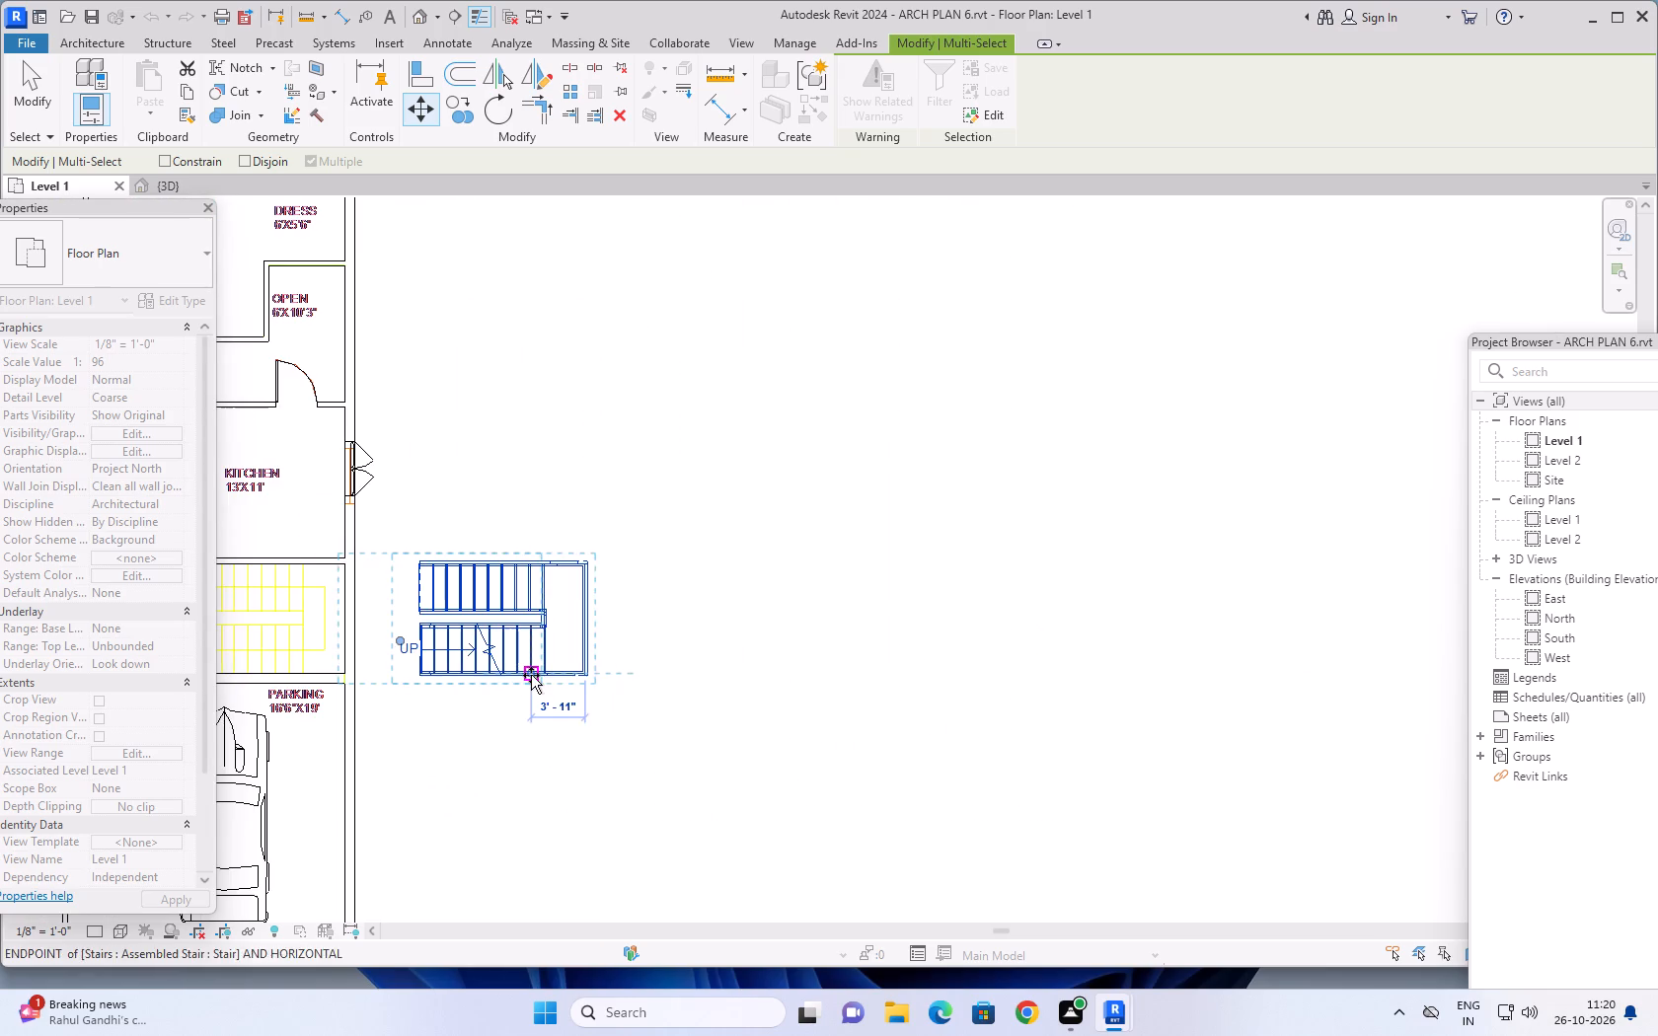
middle_click_drag(531, 675, 985, 675)
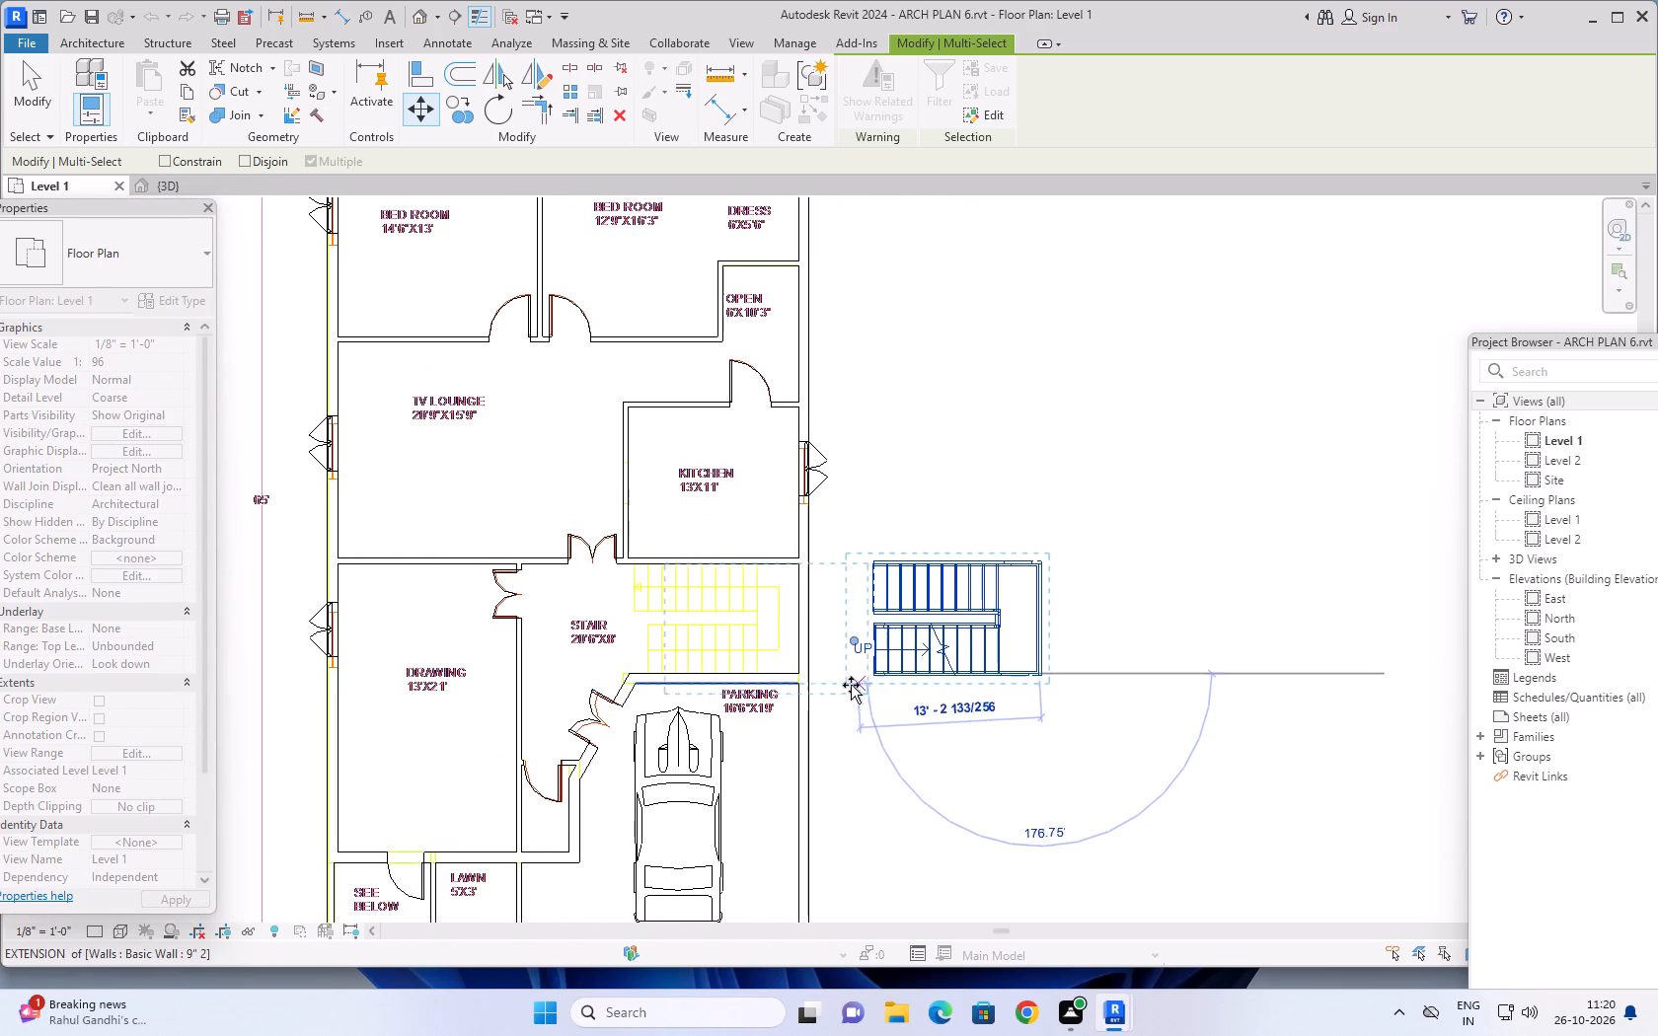
scroll(792, 671, "up", 10)
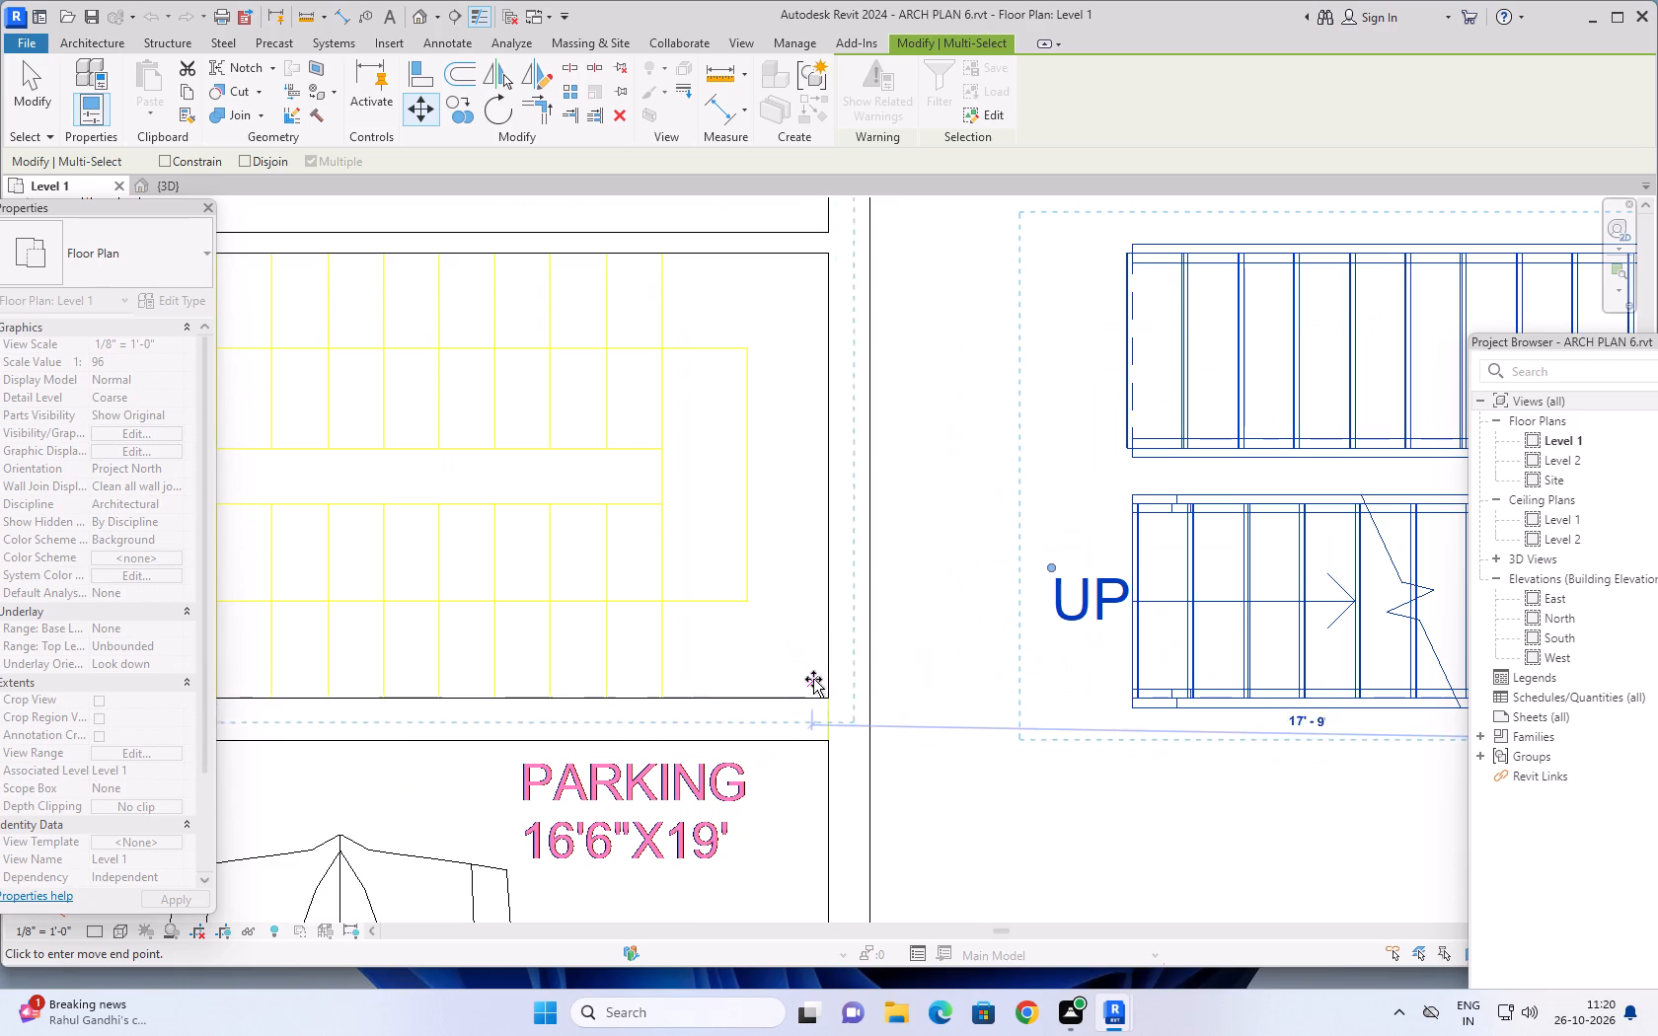
left_click(826, 698)
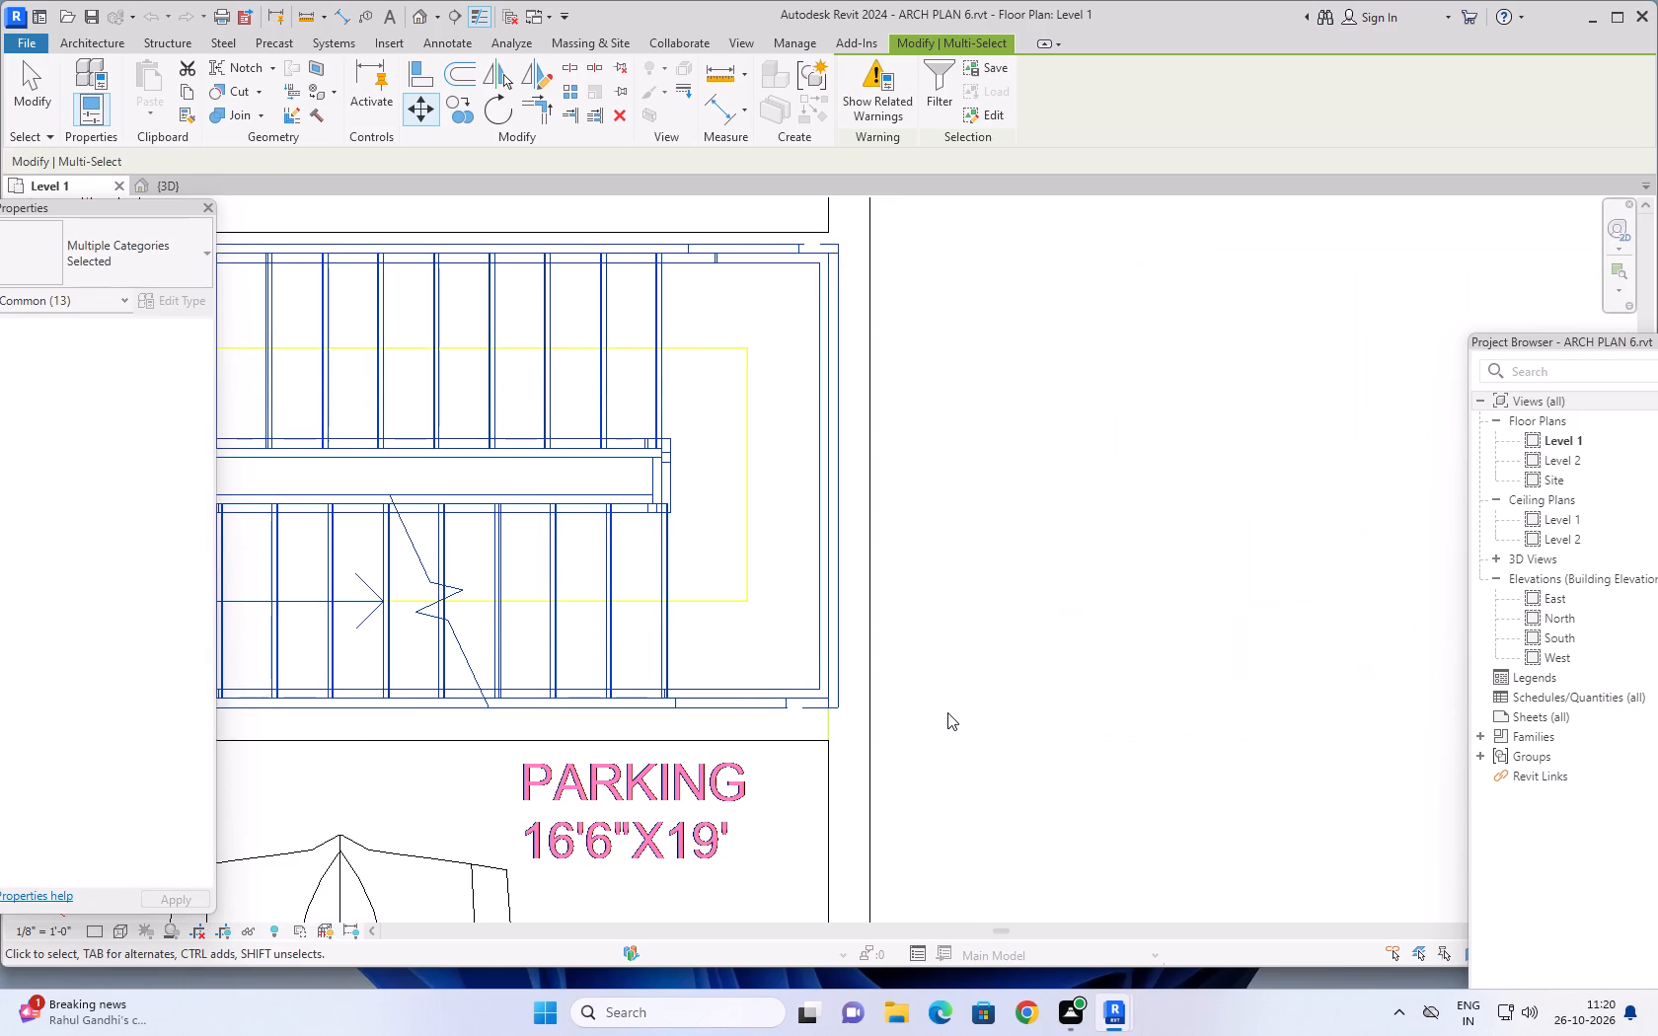
key("Escape")
key("Escape")
scroll(991, 700, "down", 12)
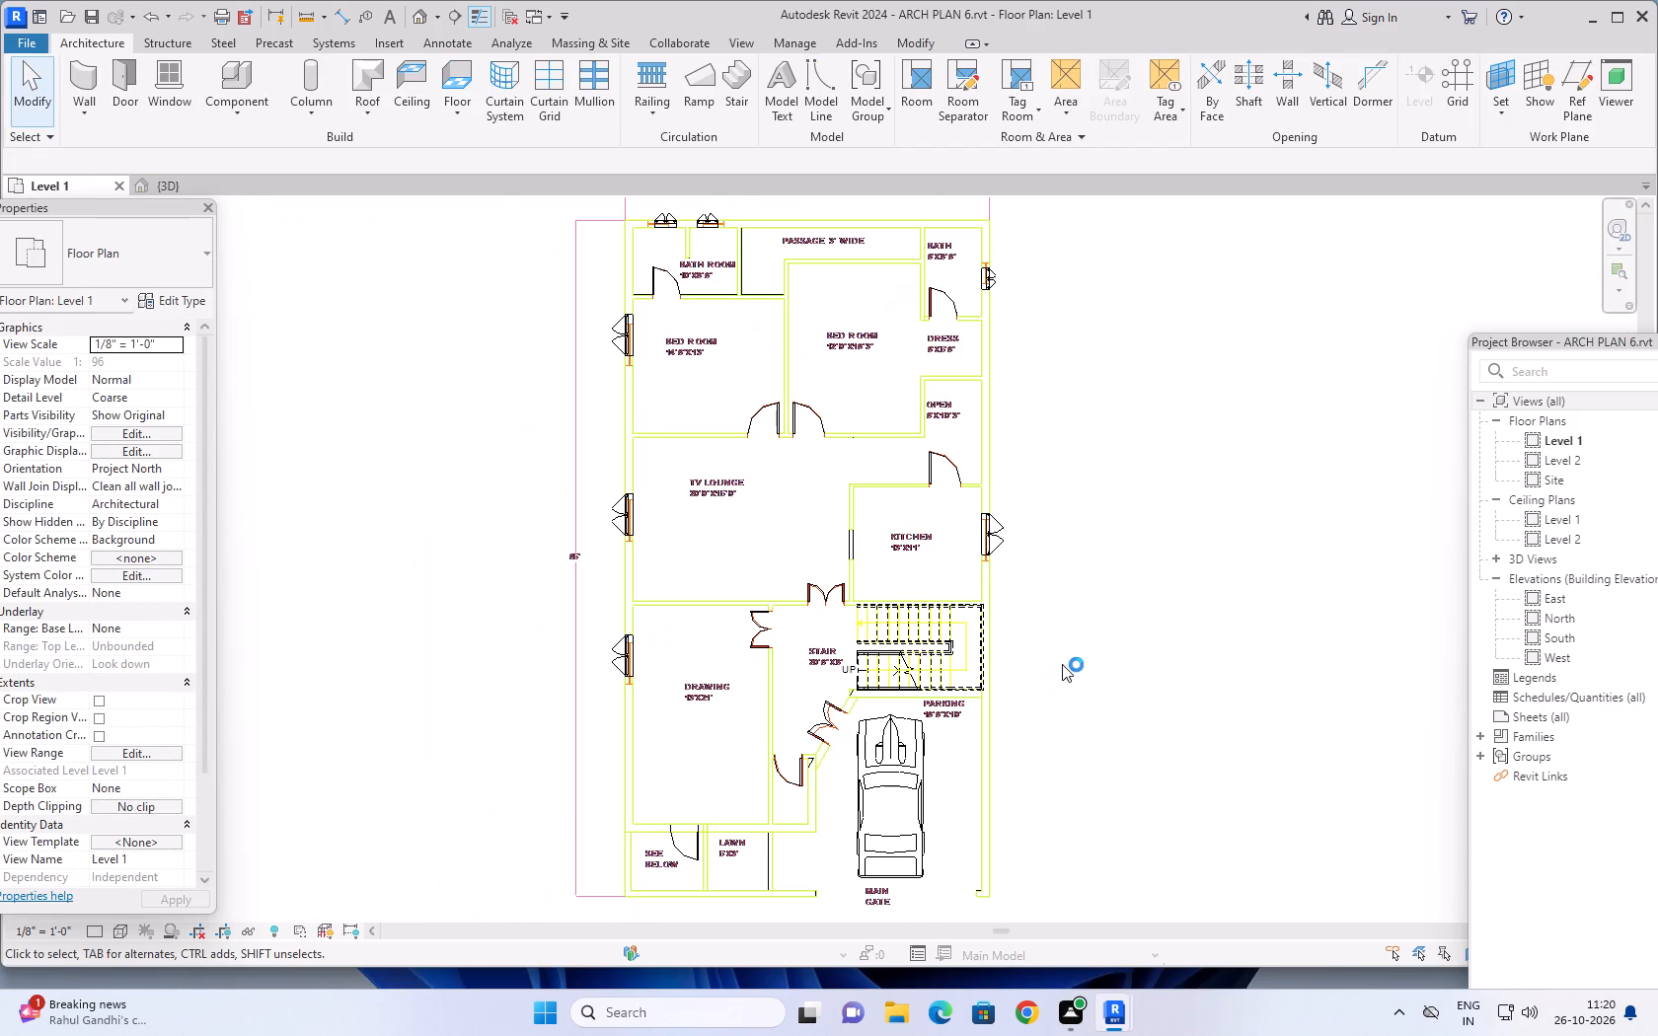
key("Escape")
key("Escape")
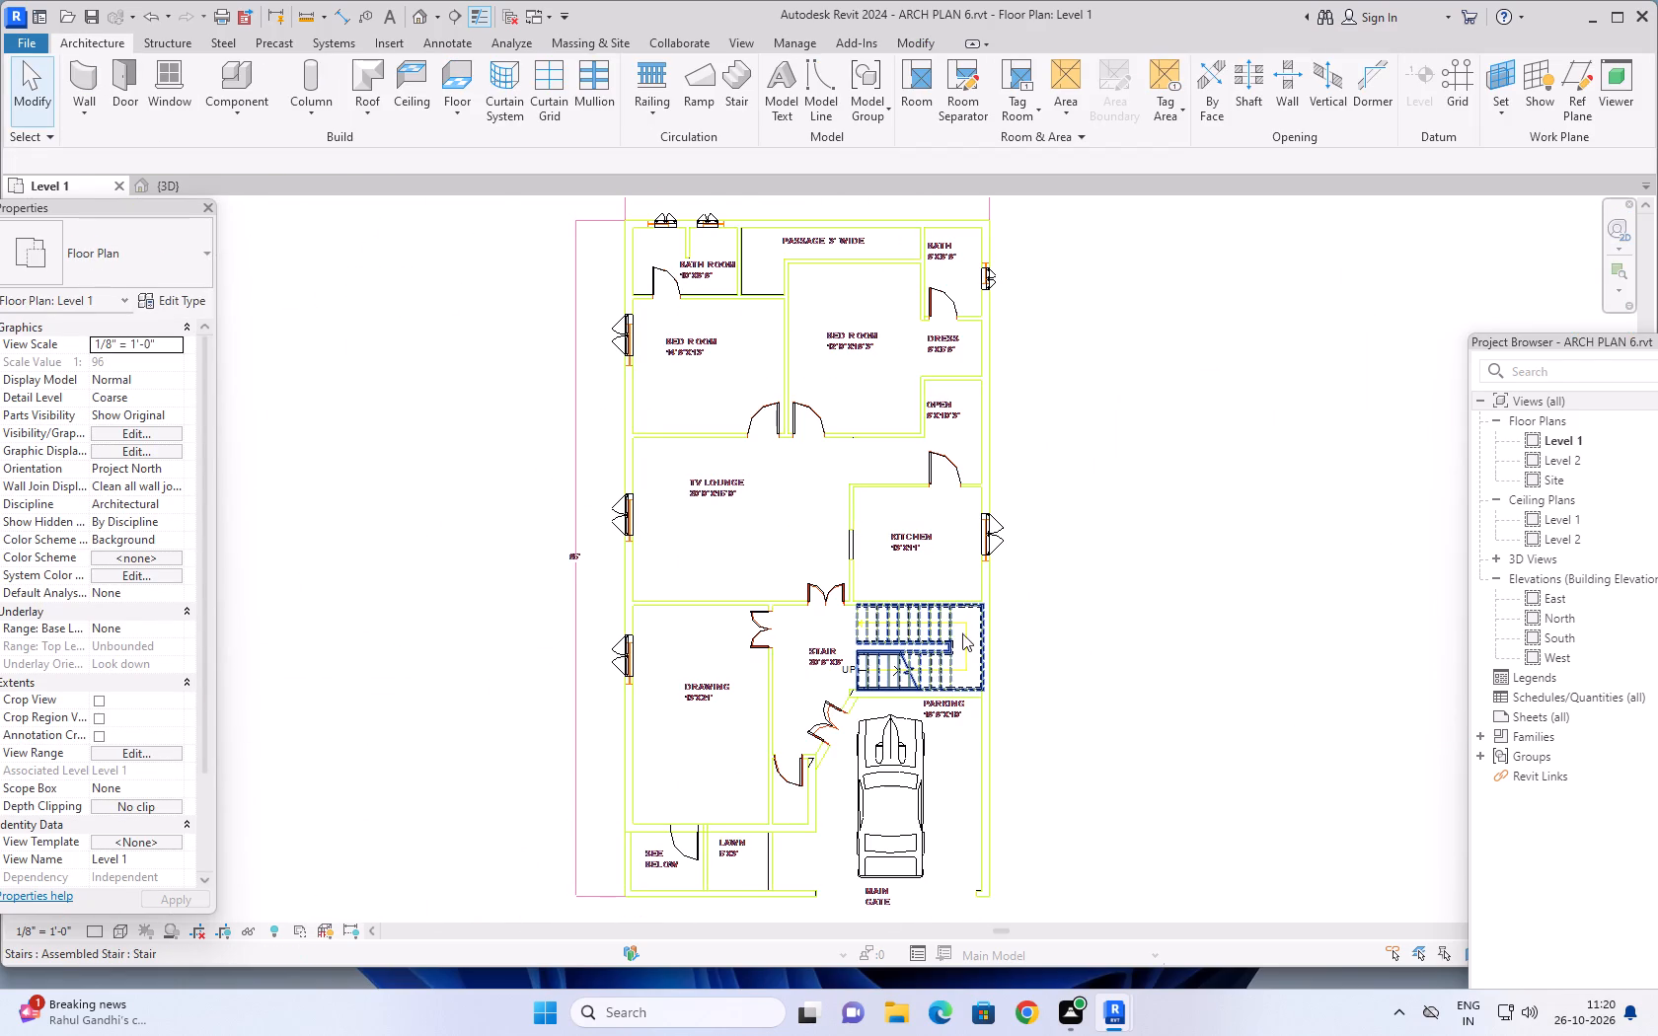
Change the staircase to the cast-in-place Monolithic Stair type and set its desired number of risers to 20.
left_click(959, 629)
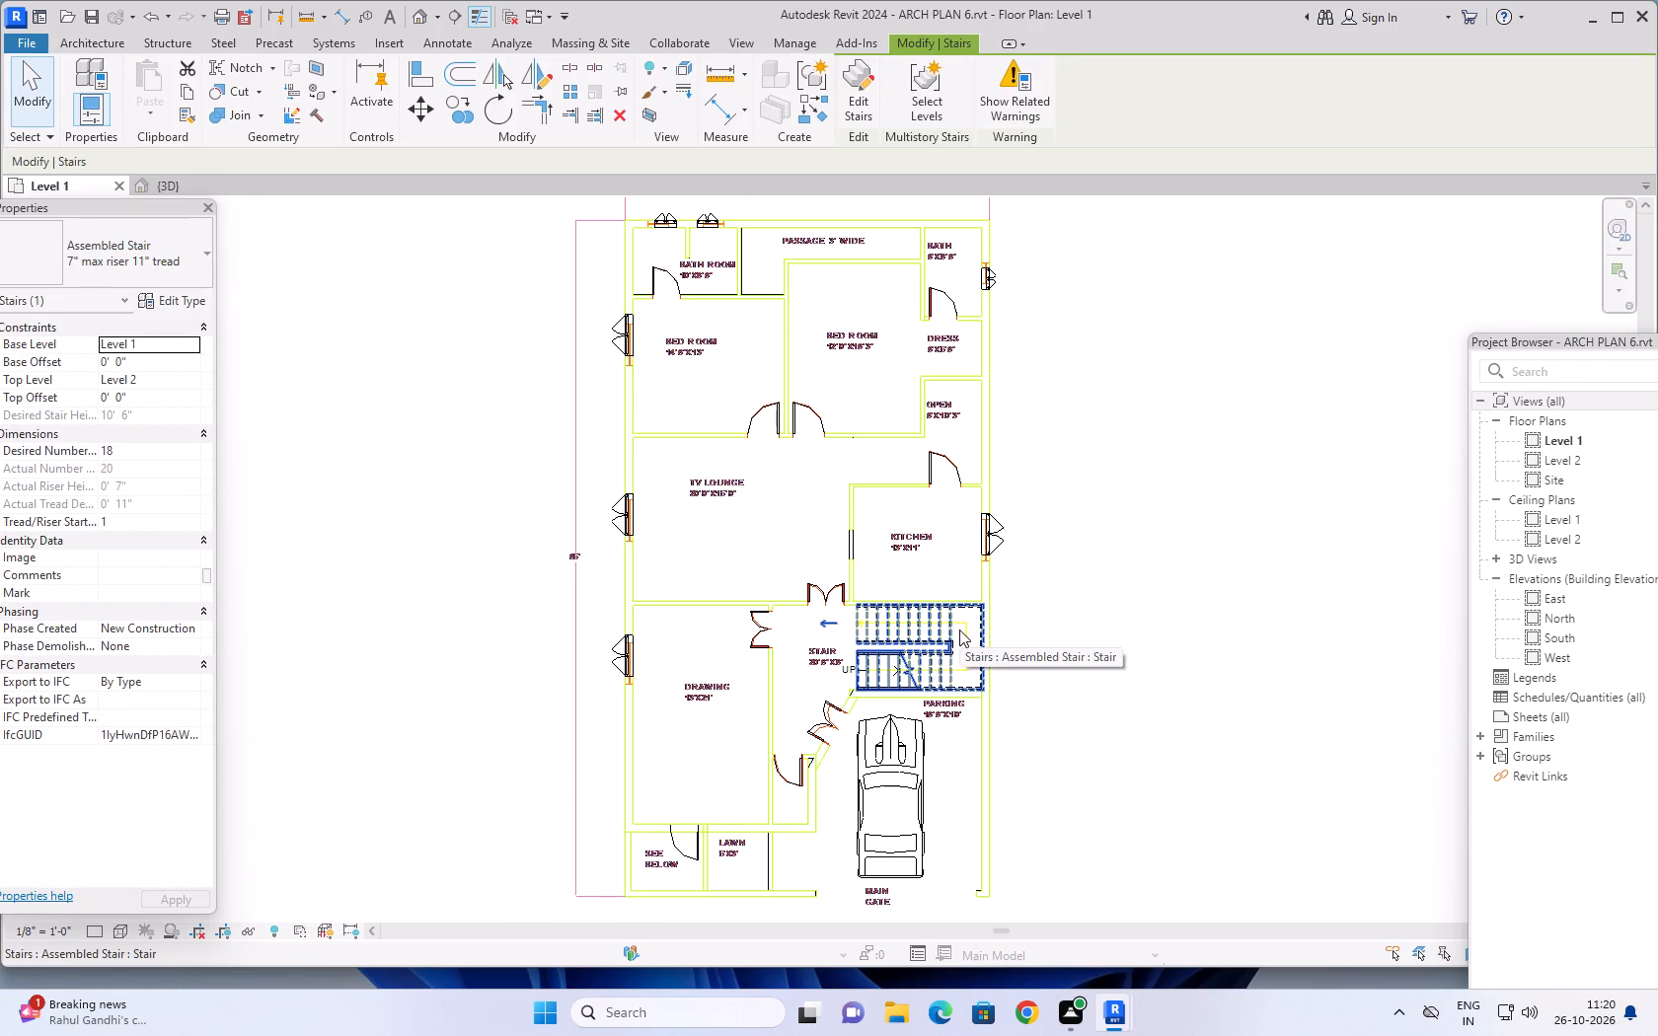
left_click(190, 260)
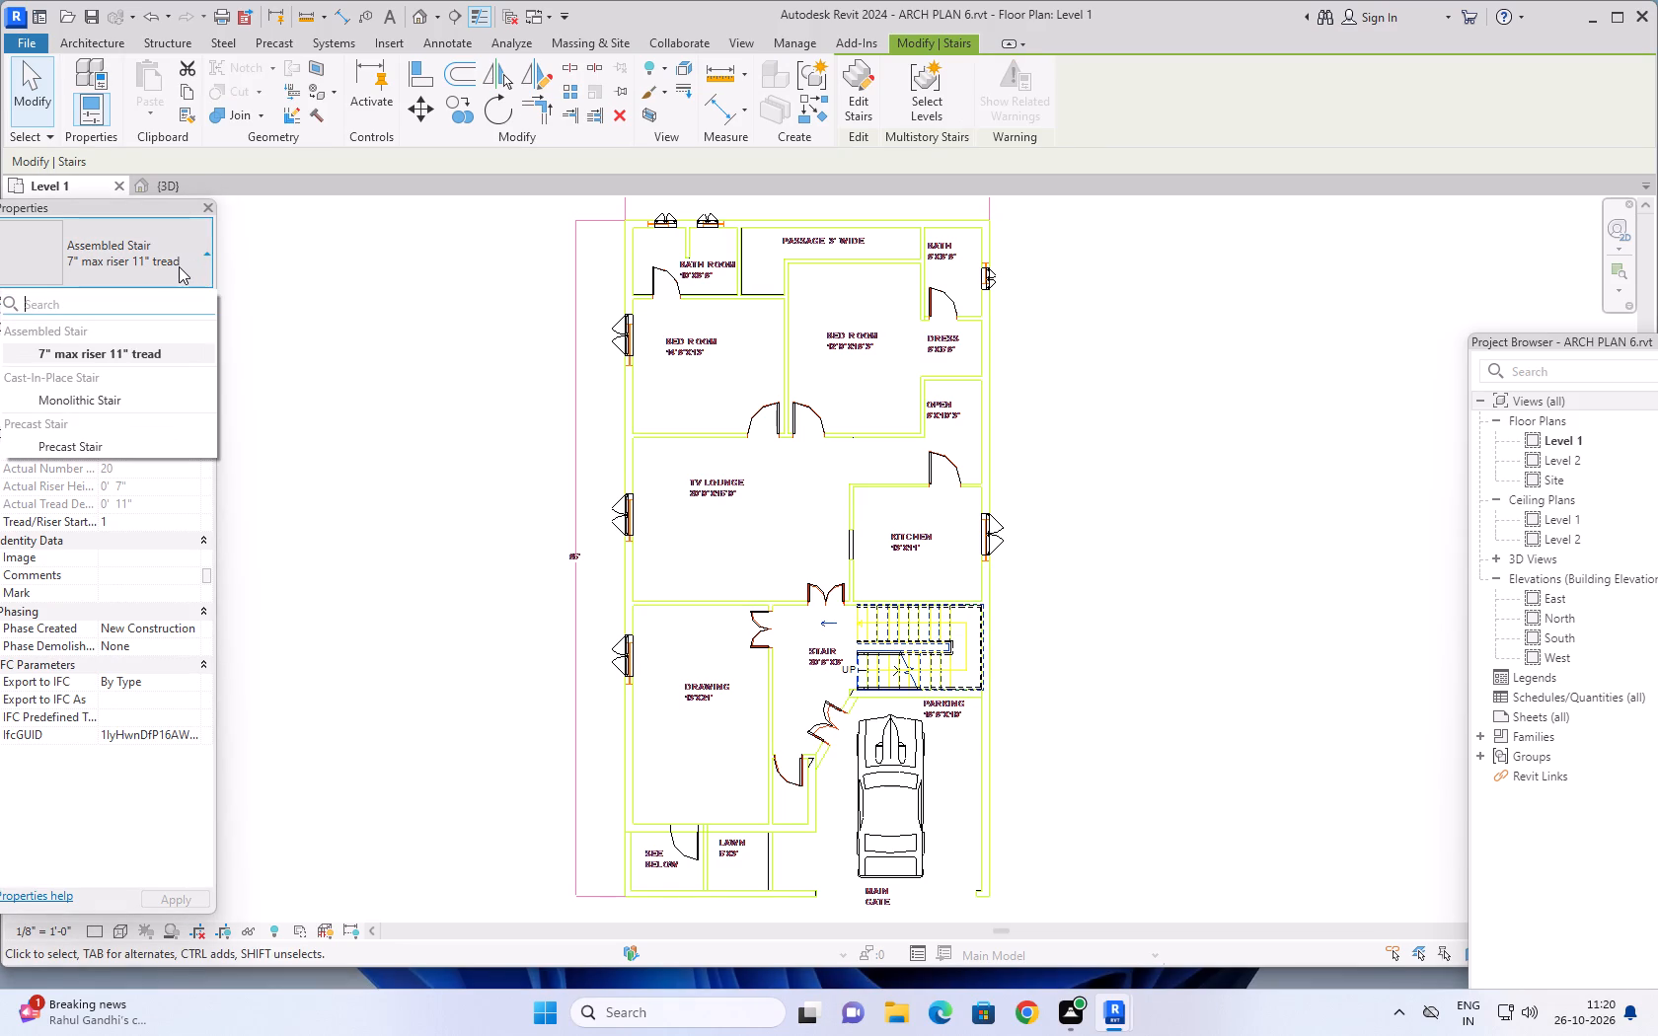
left_click(131, 401)
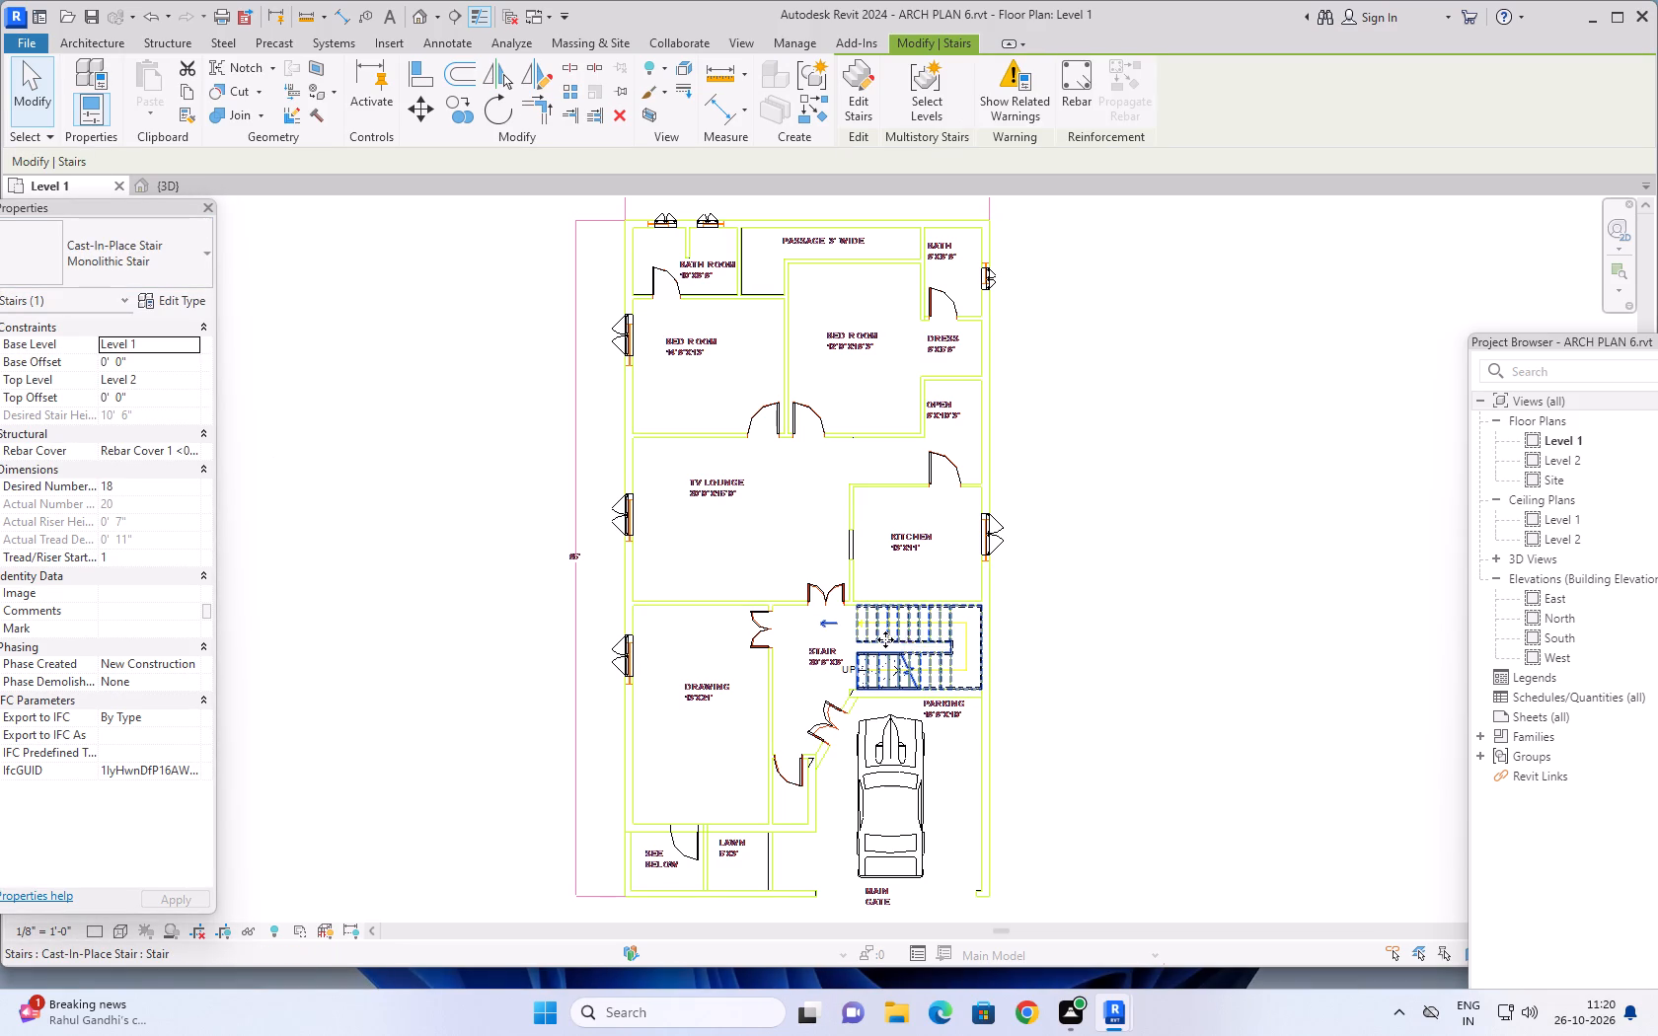
left_click(174, 487)
left_click(191, 484)
left_click(191, 483)
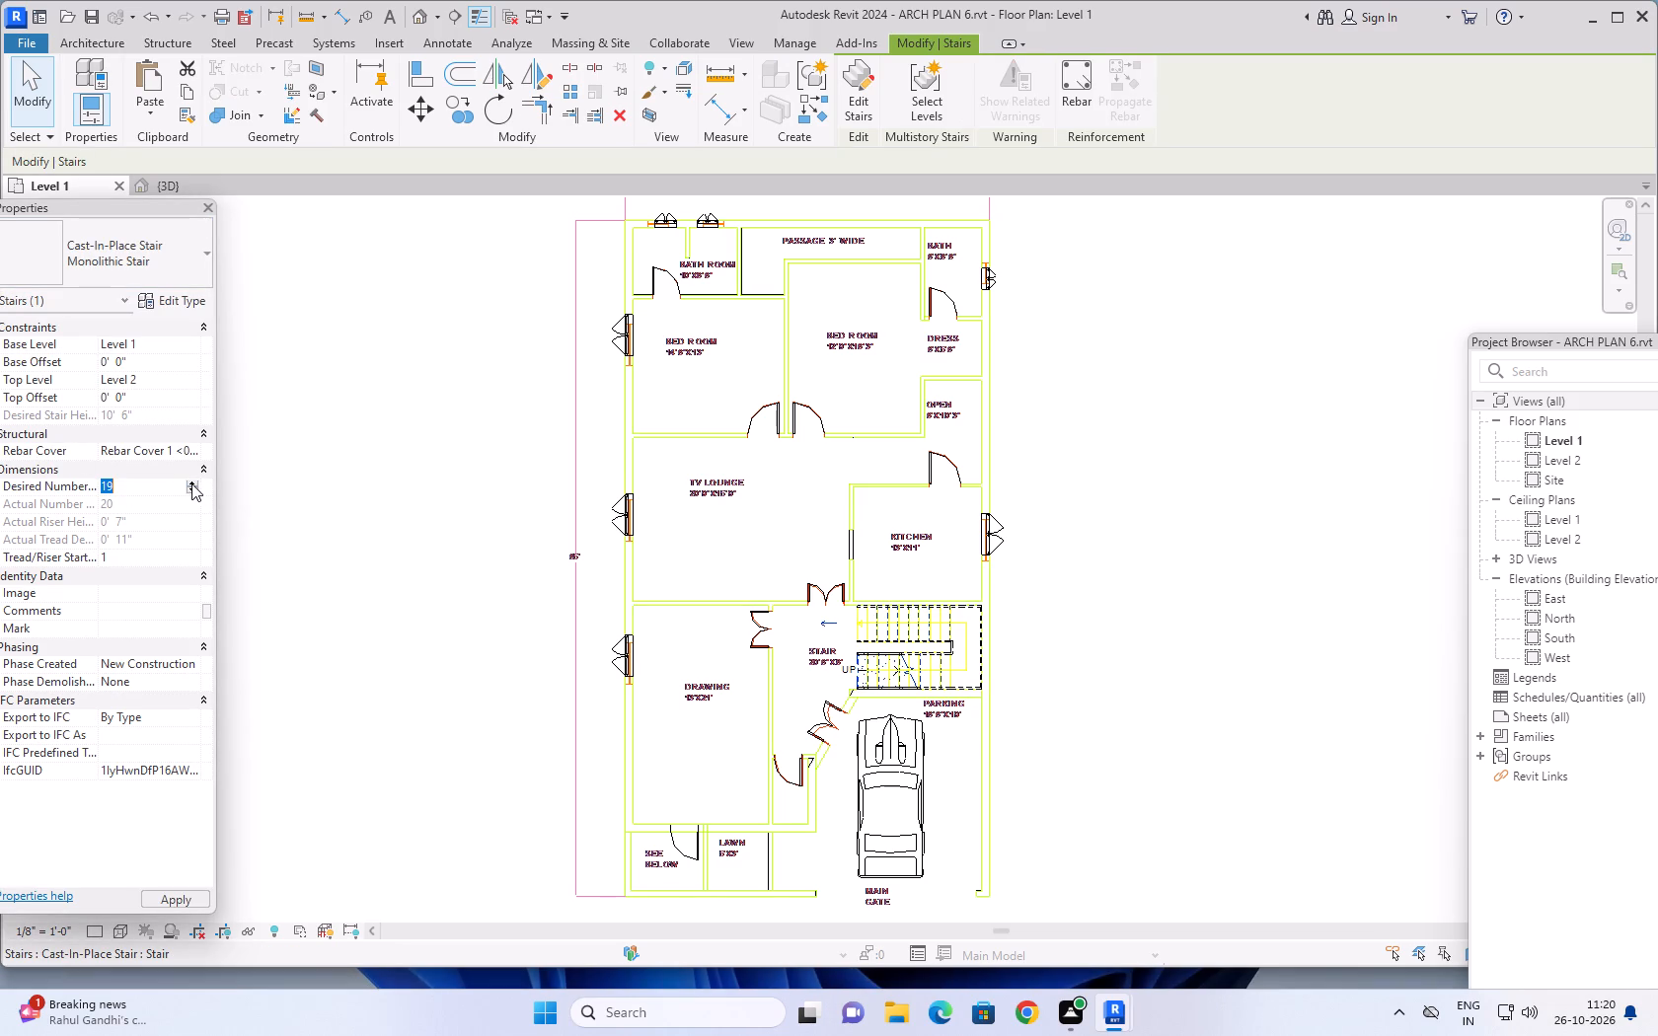
left_click(181, 896)
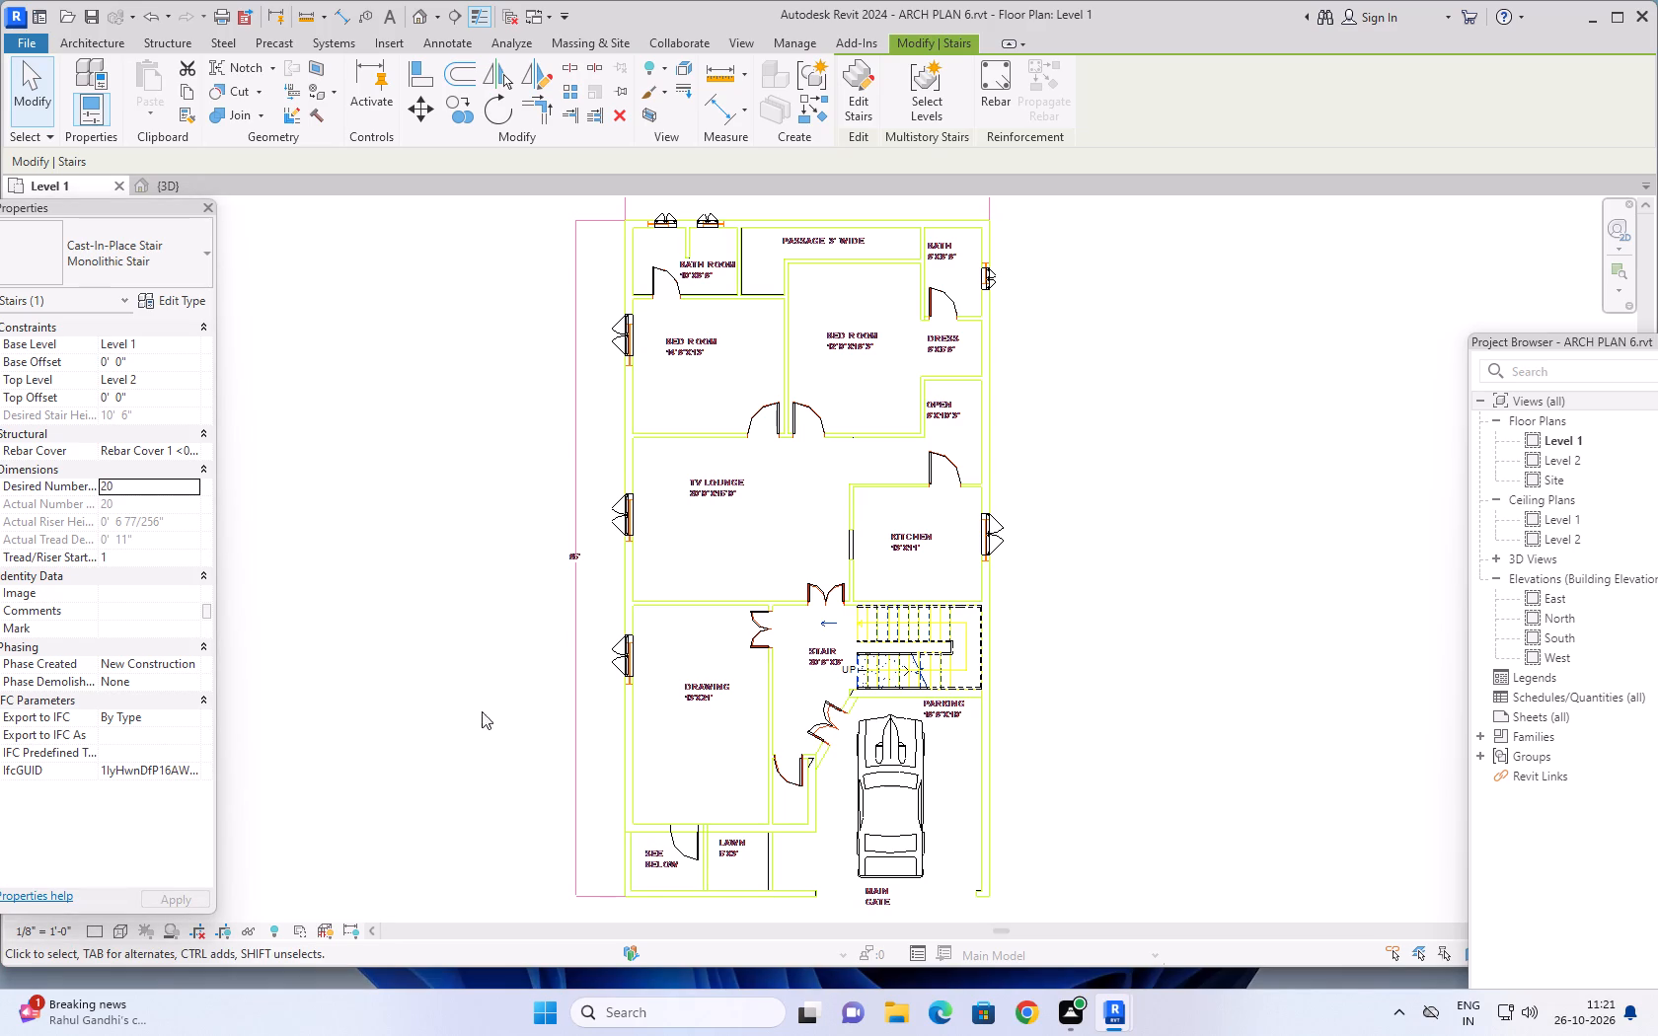
scroll(1046, 703, "down", 1)
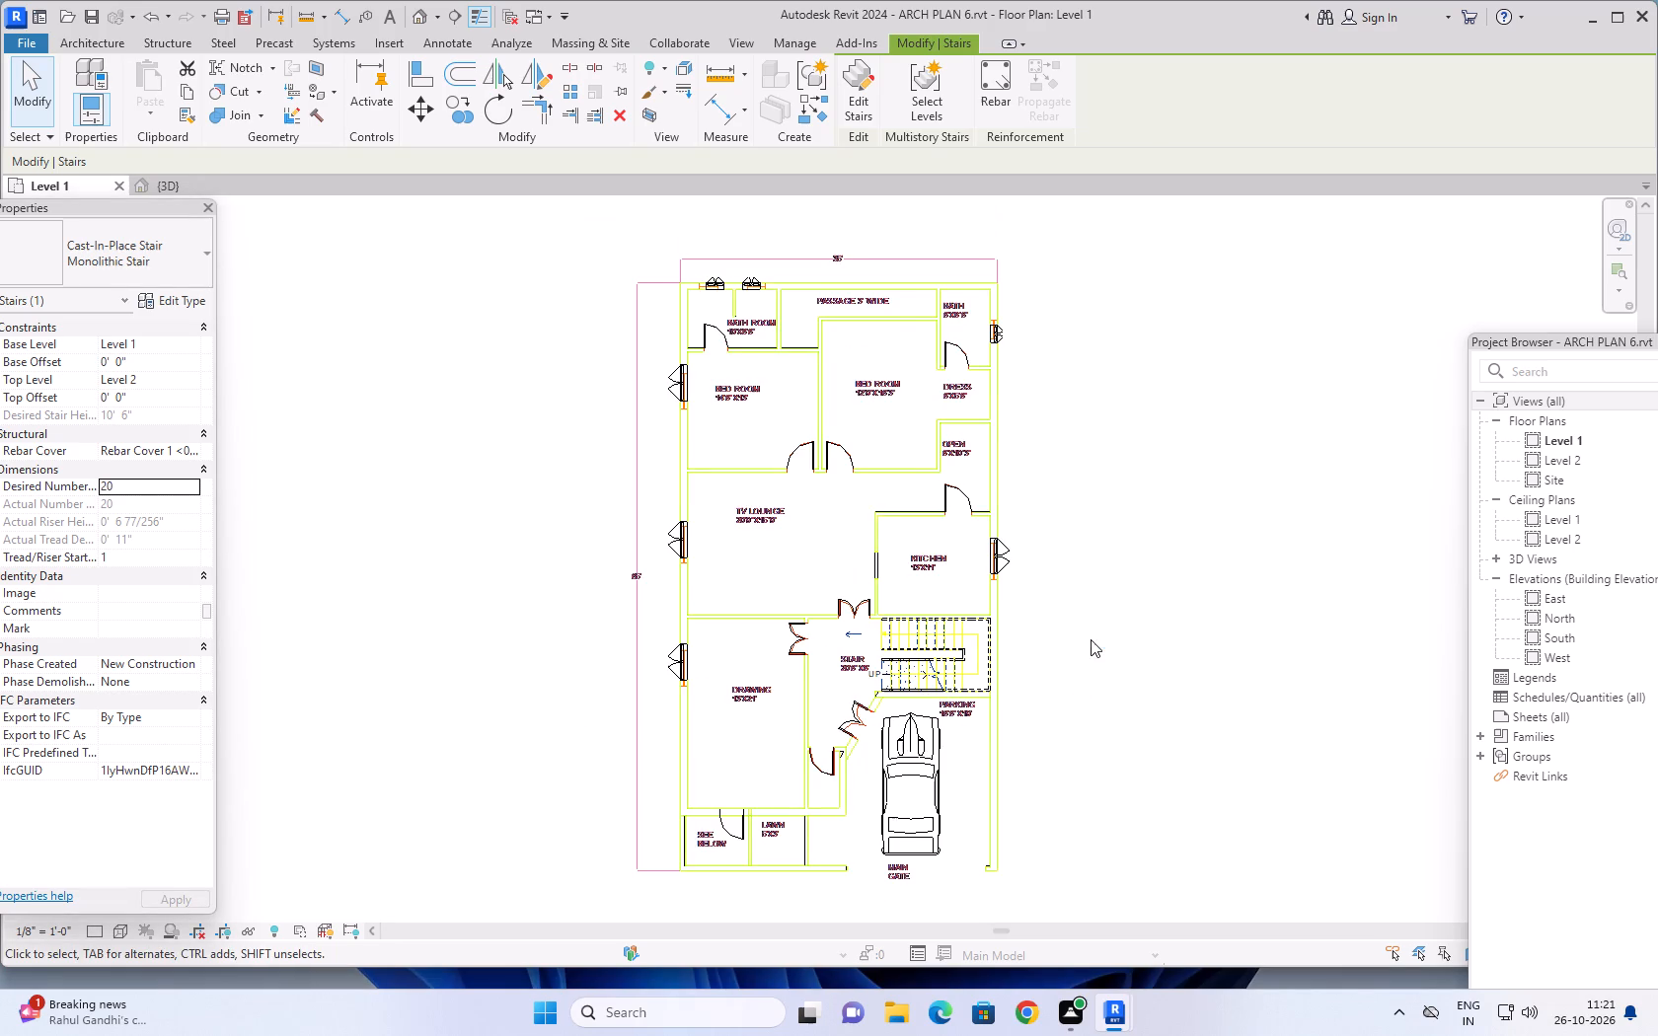
middle_click_drag(1084, 630, 1057, 589)
key("Escape")
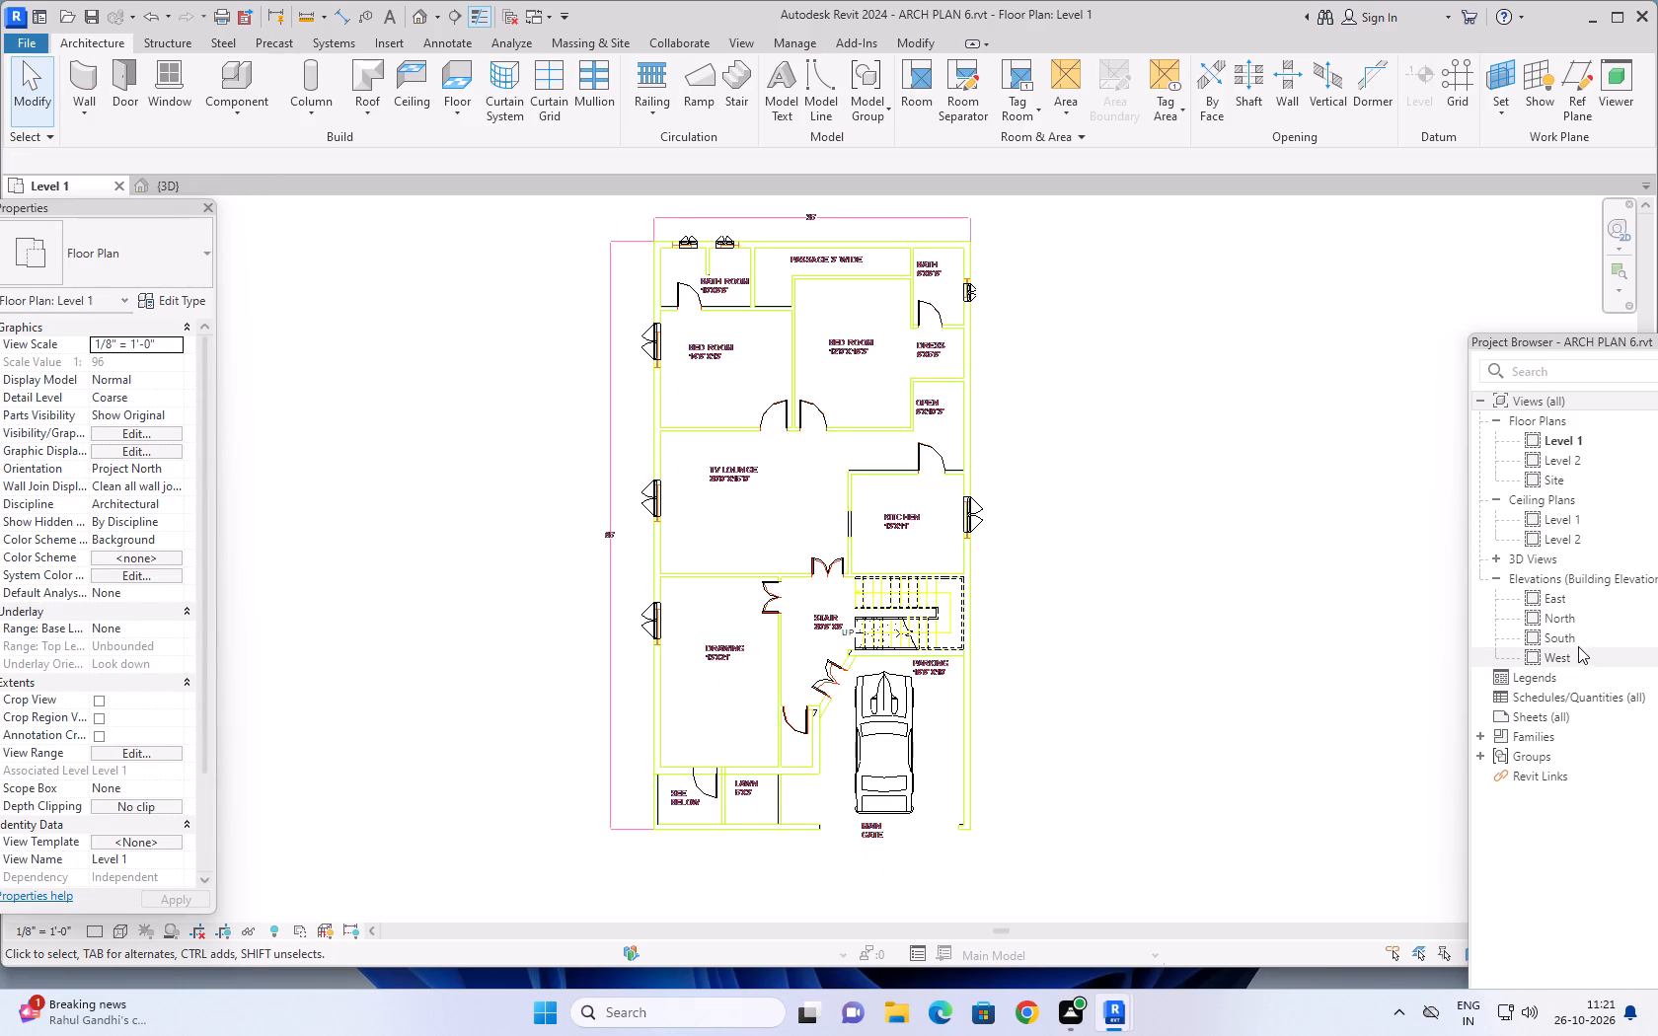
Open the North elevation where the Level 1 and Level 2 heads are shown.
double_click(1579, 620)
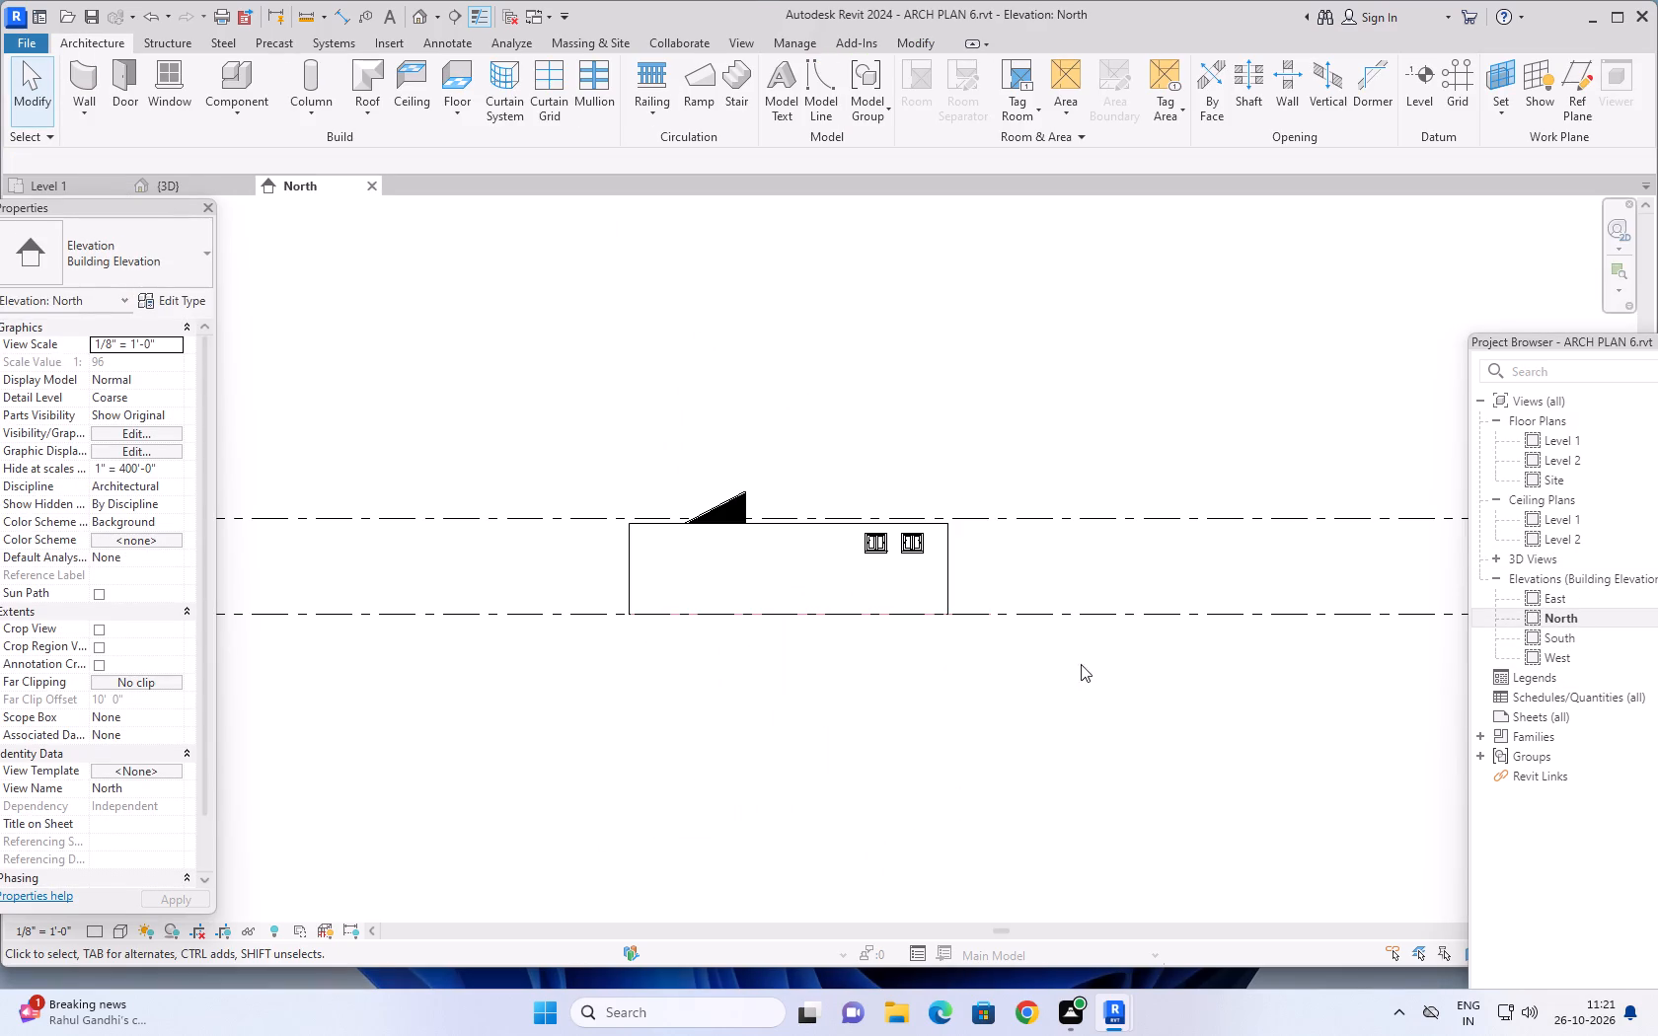
scroll(1087, 703, "down", 3)
middle_click_drag(1166, 706, 646, 741)
scroll(828, 672, "up", 4)
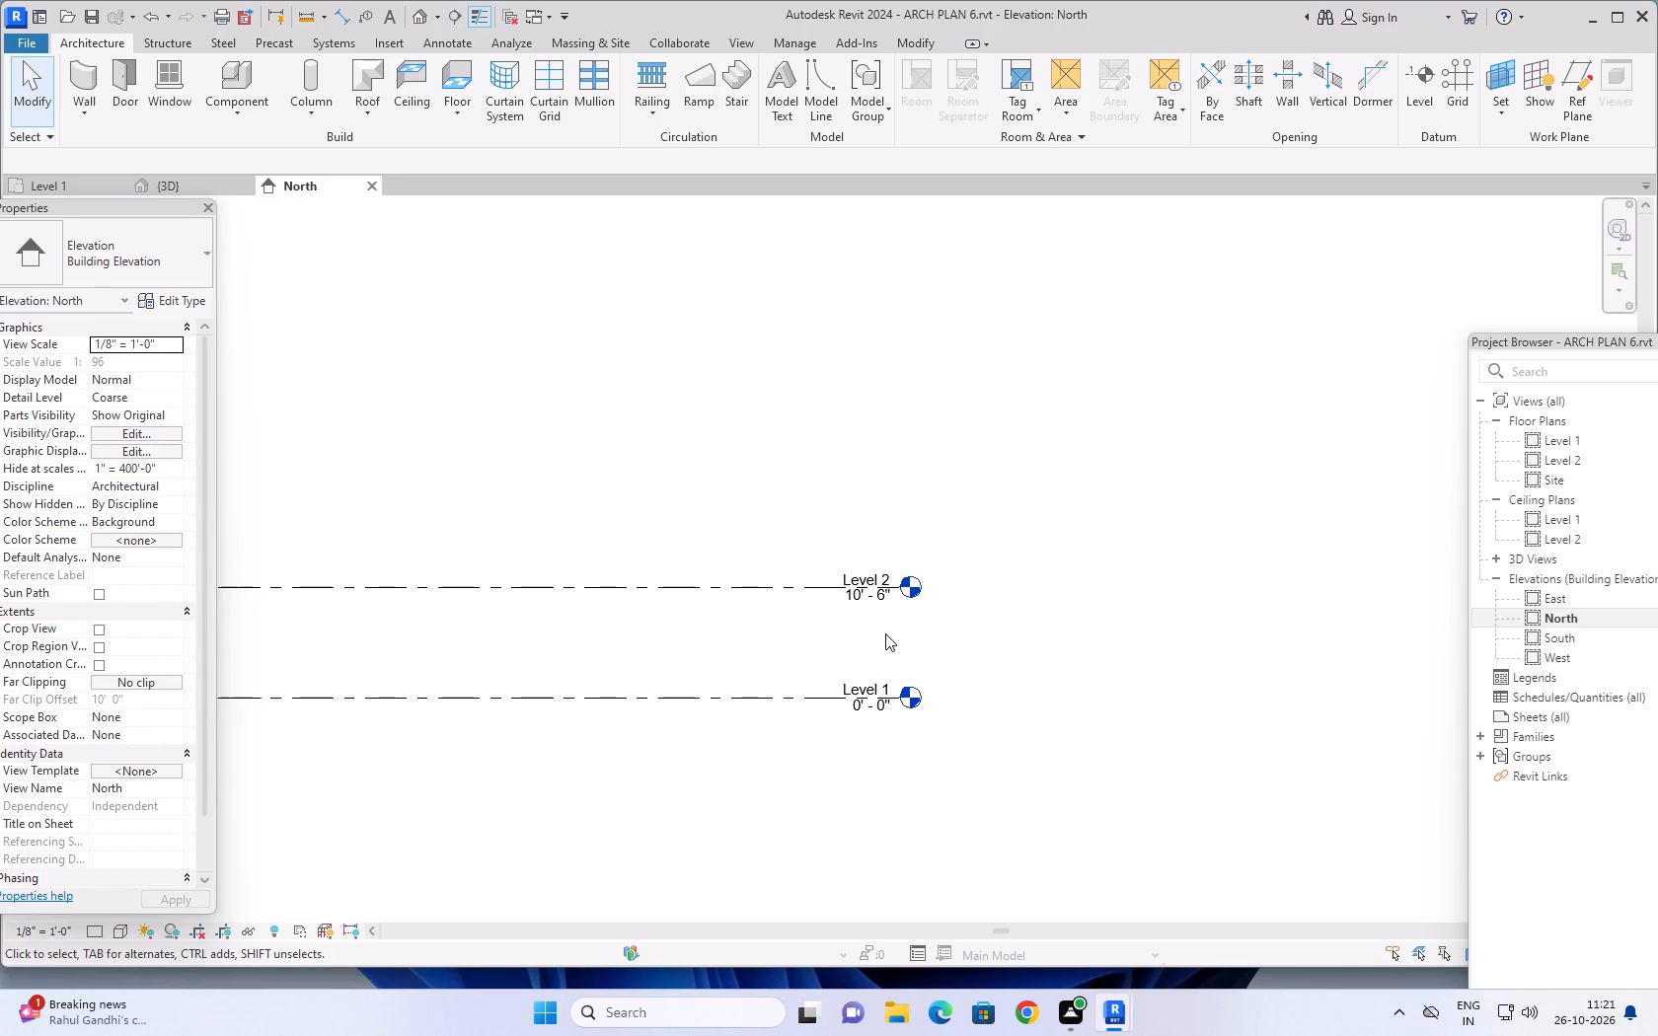
scroll(893, 636, "down", 1)
middle_click_drag(901, 640, 967, 661)
middle_click_drag(1087, 682, 1119, 686)
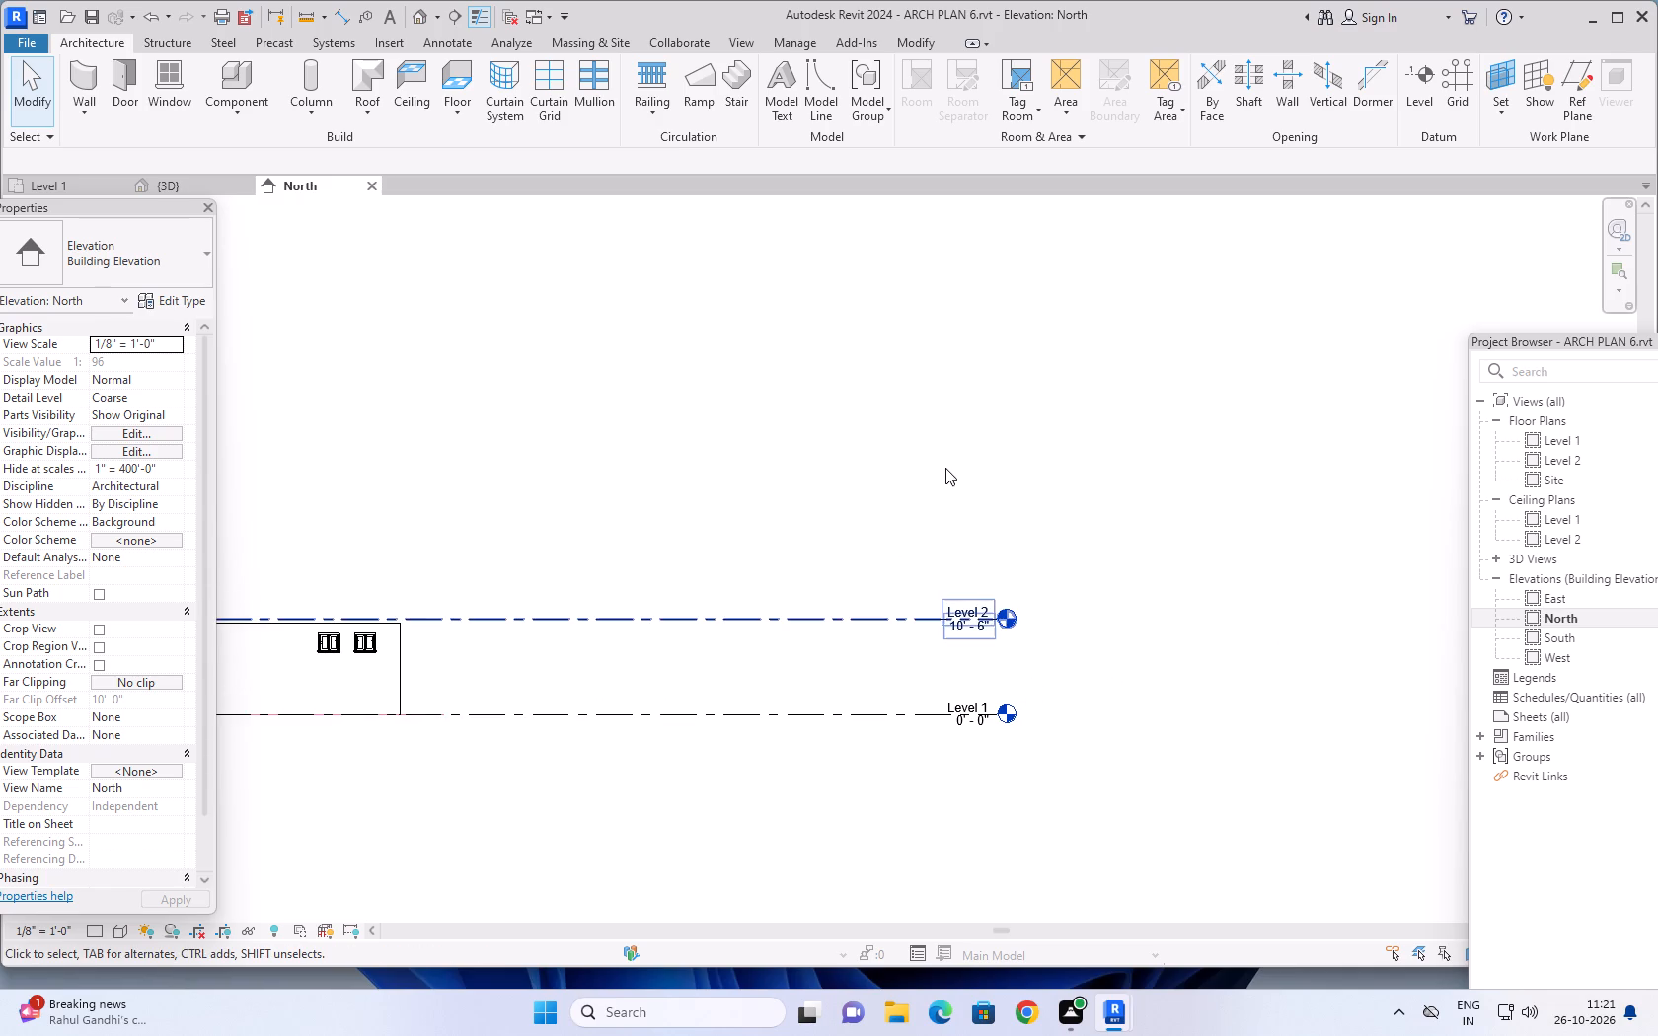
key("Escape")
key("Escape")
key("Escape")
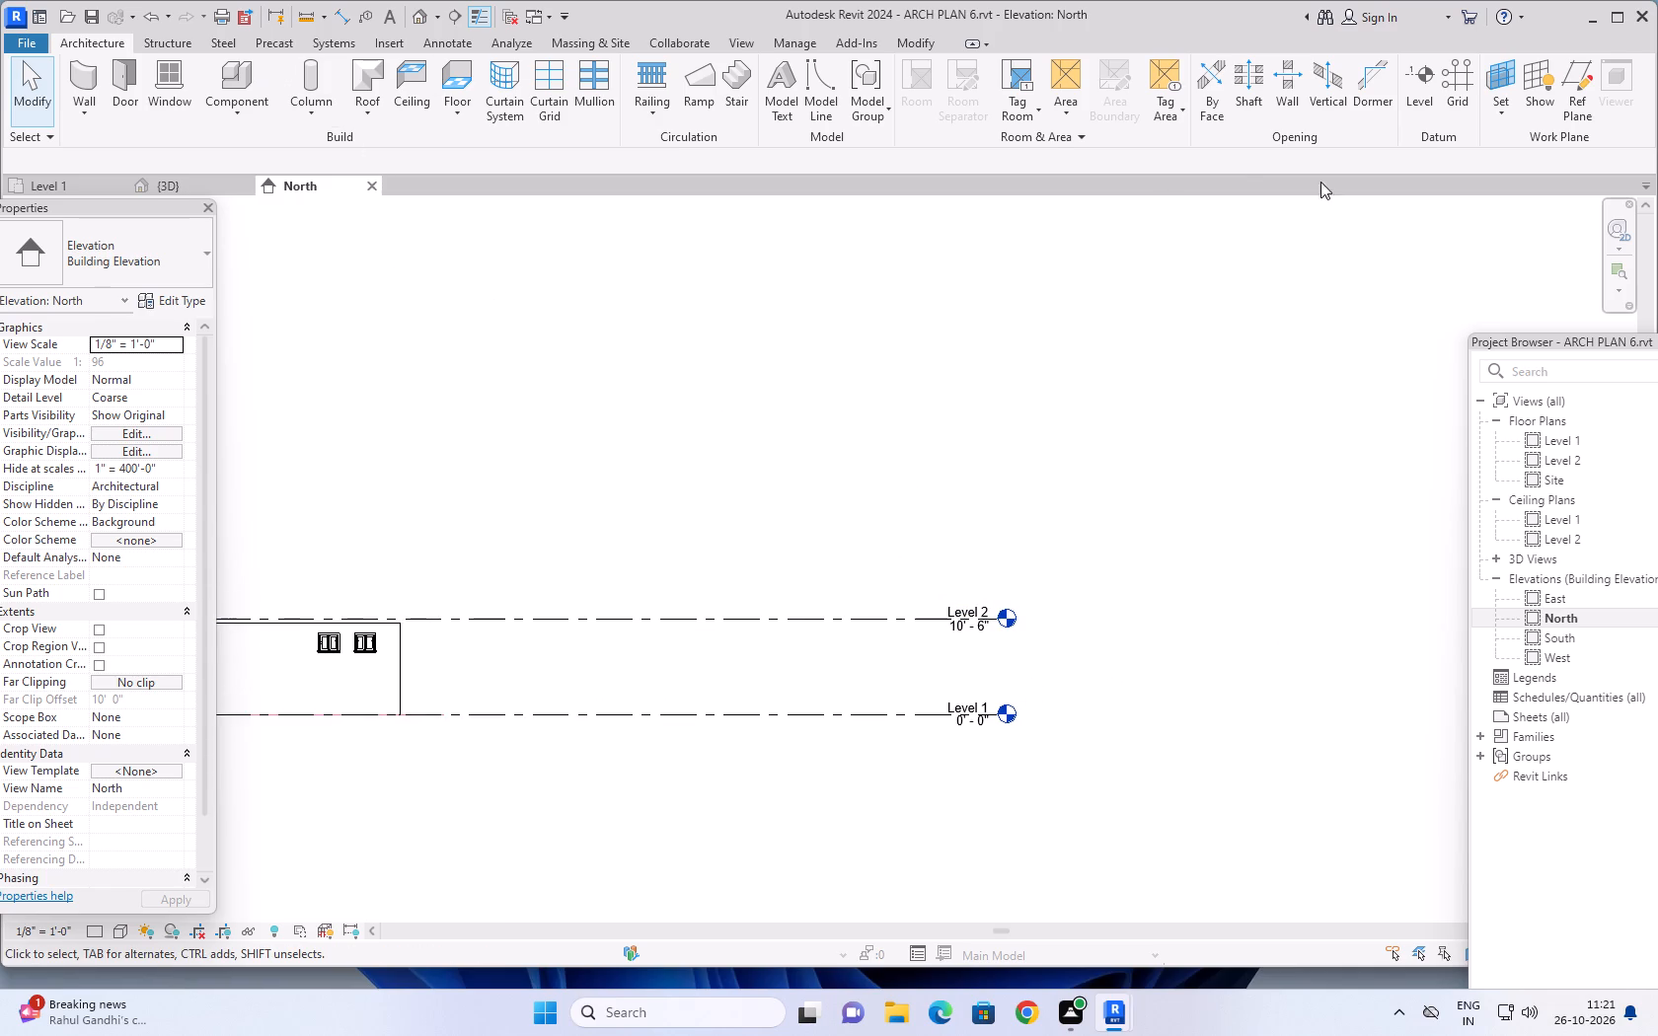
Add two levels above Level 2 by picking existing level lines with a 10' 6" offset, at 21' 0" and 31' 6".
left_click(1416, 92)
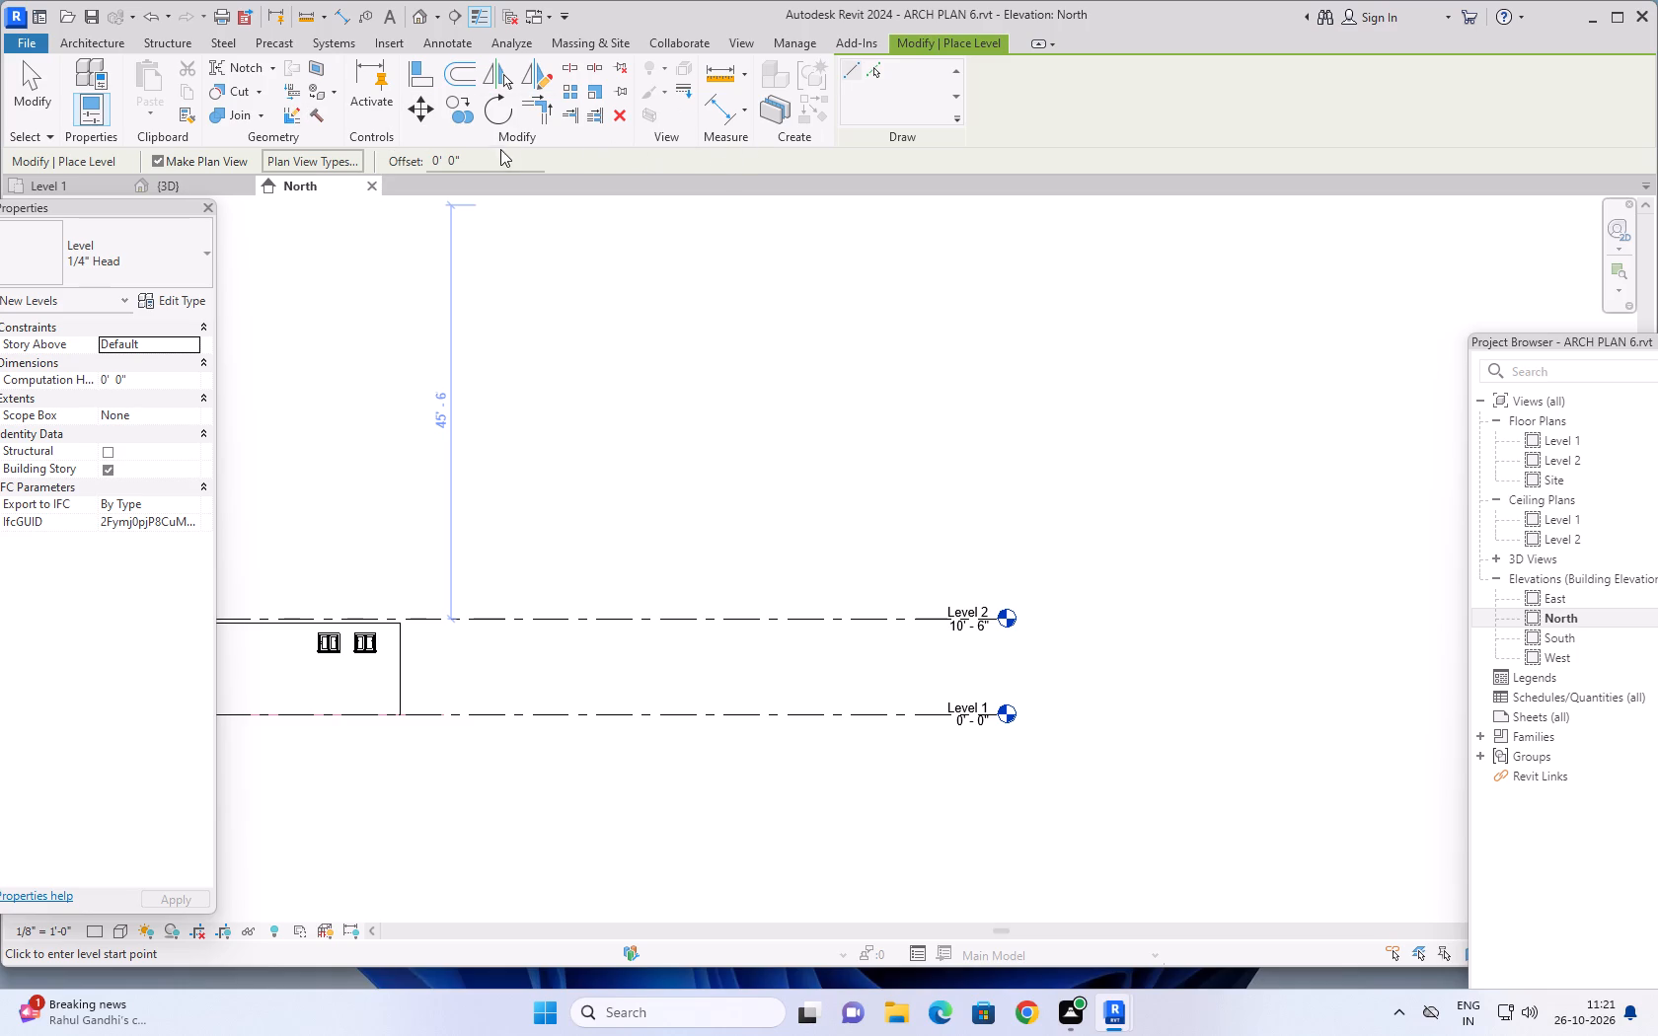
left_click_drag(481, 167, 425, 169)
type("10'6\"")
key("Return")
left_click(871, 65)
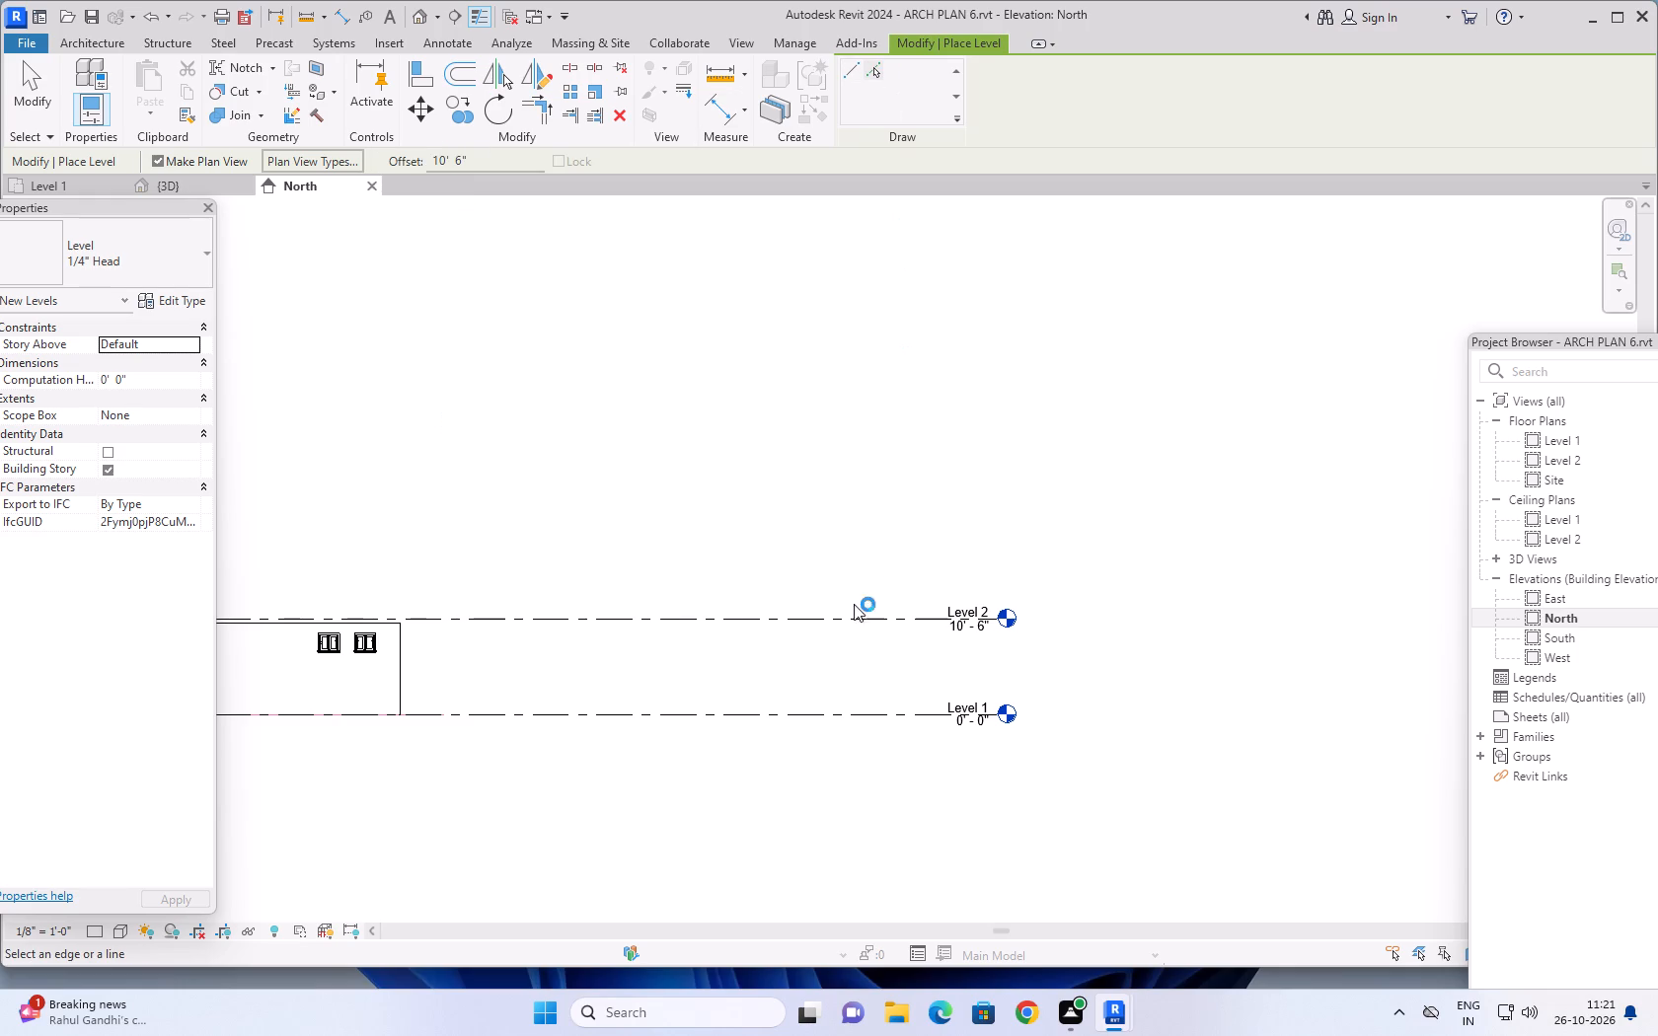
left_click(861, 614)
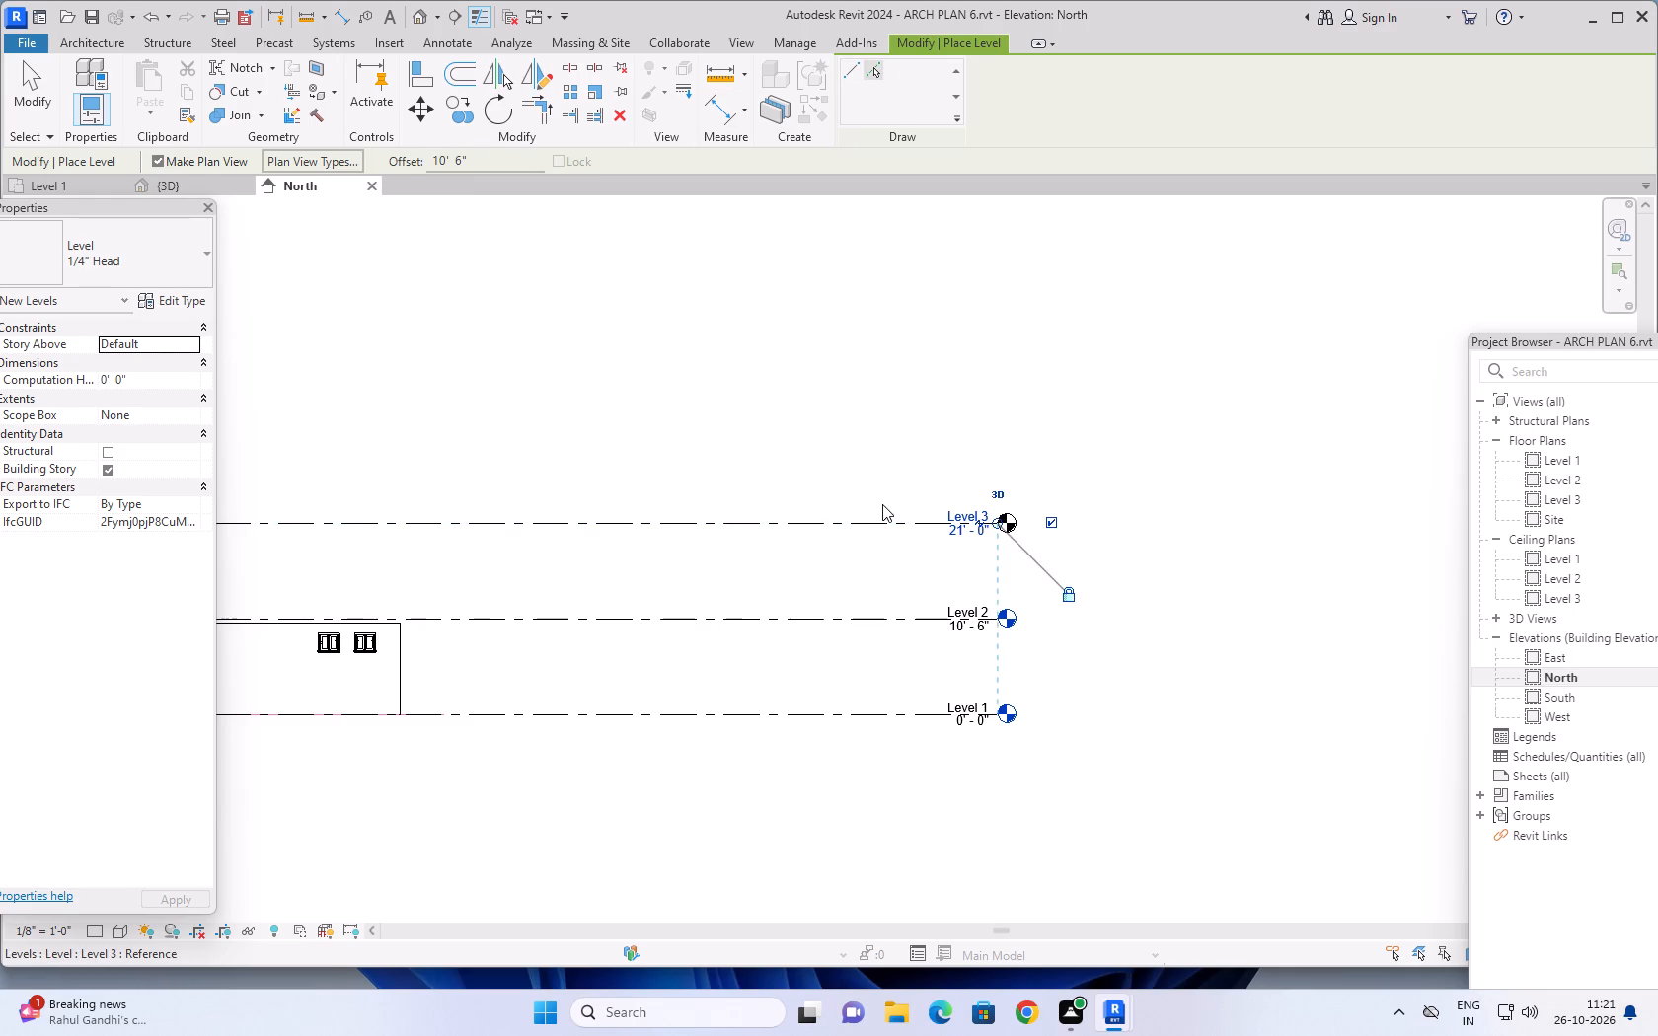
left_click(875, 519)
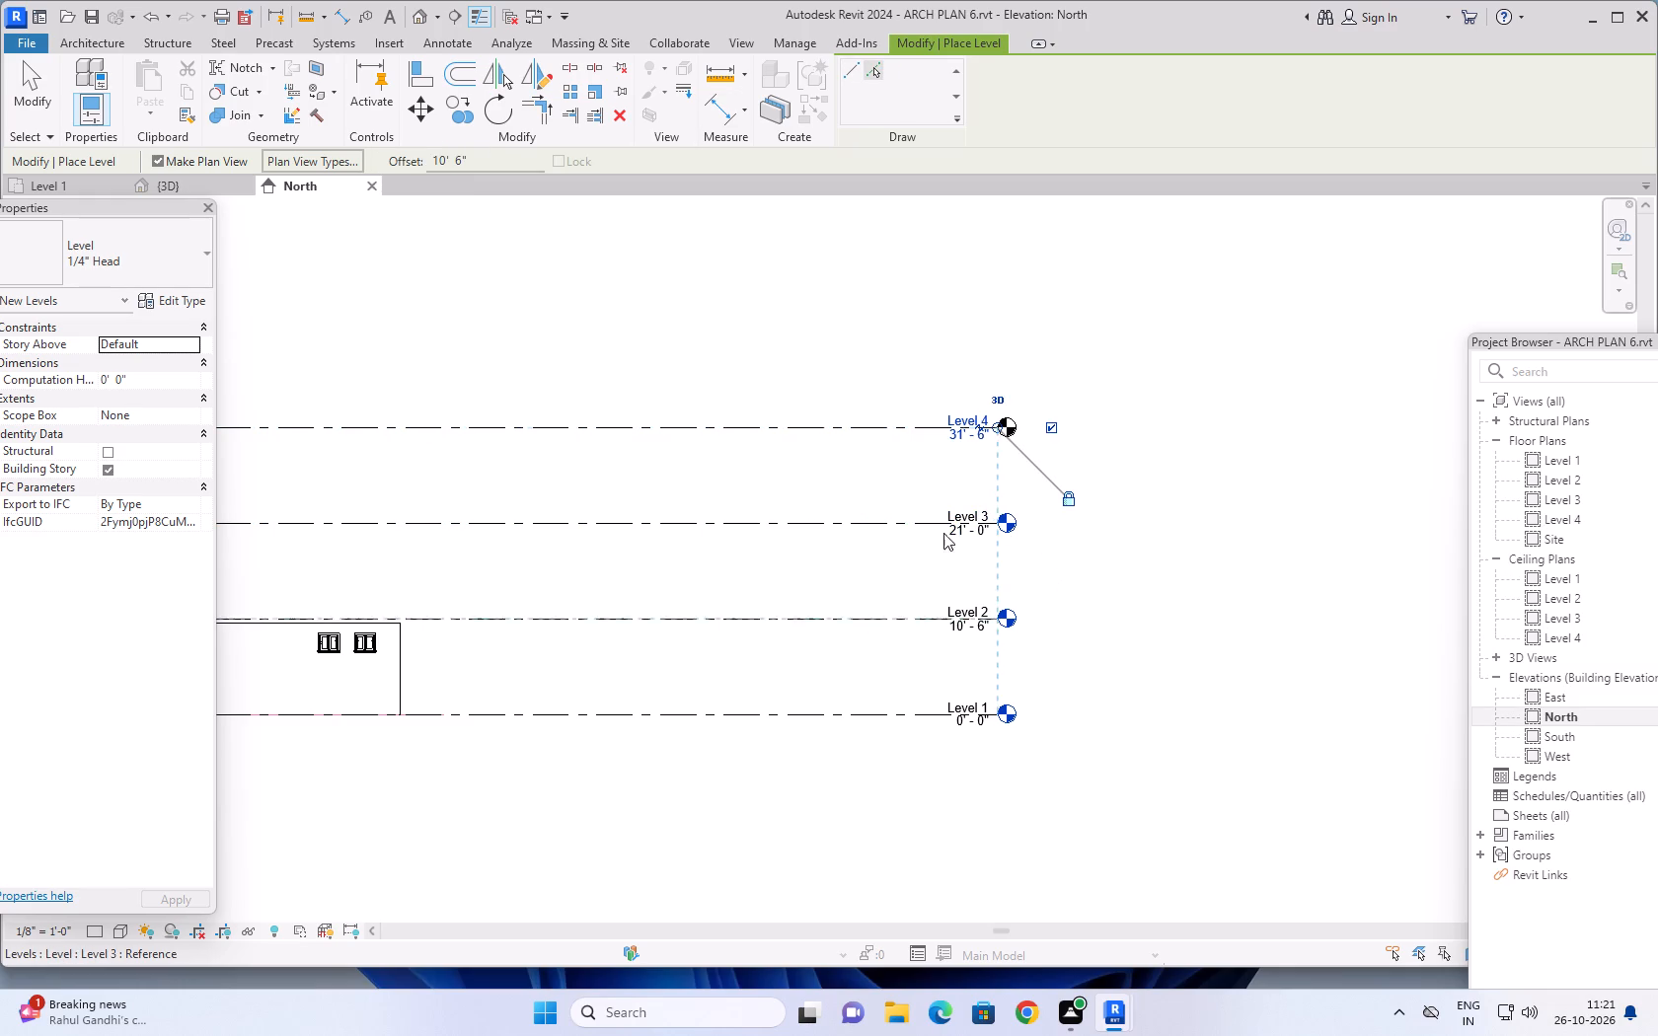
key("Escape")
key("Escape")
key("Escape")
key("Escape")
Rename Level 1, including its matching plan views, as Ground floor.
scroll(954, 687, "up", 4)
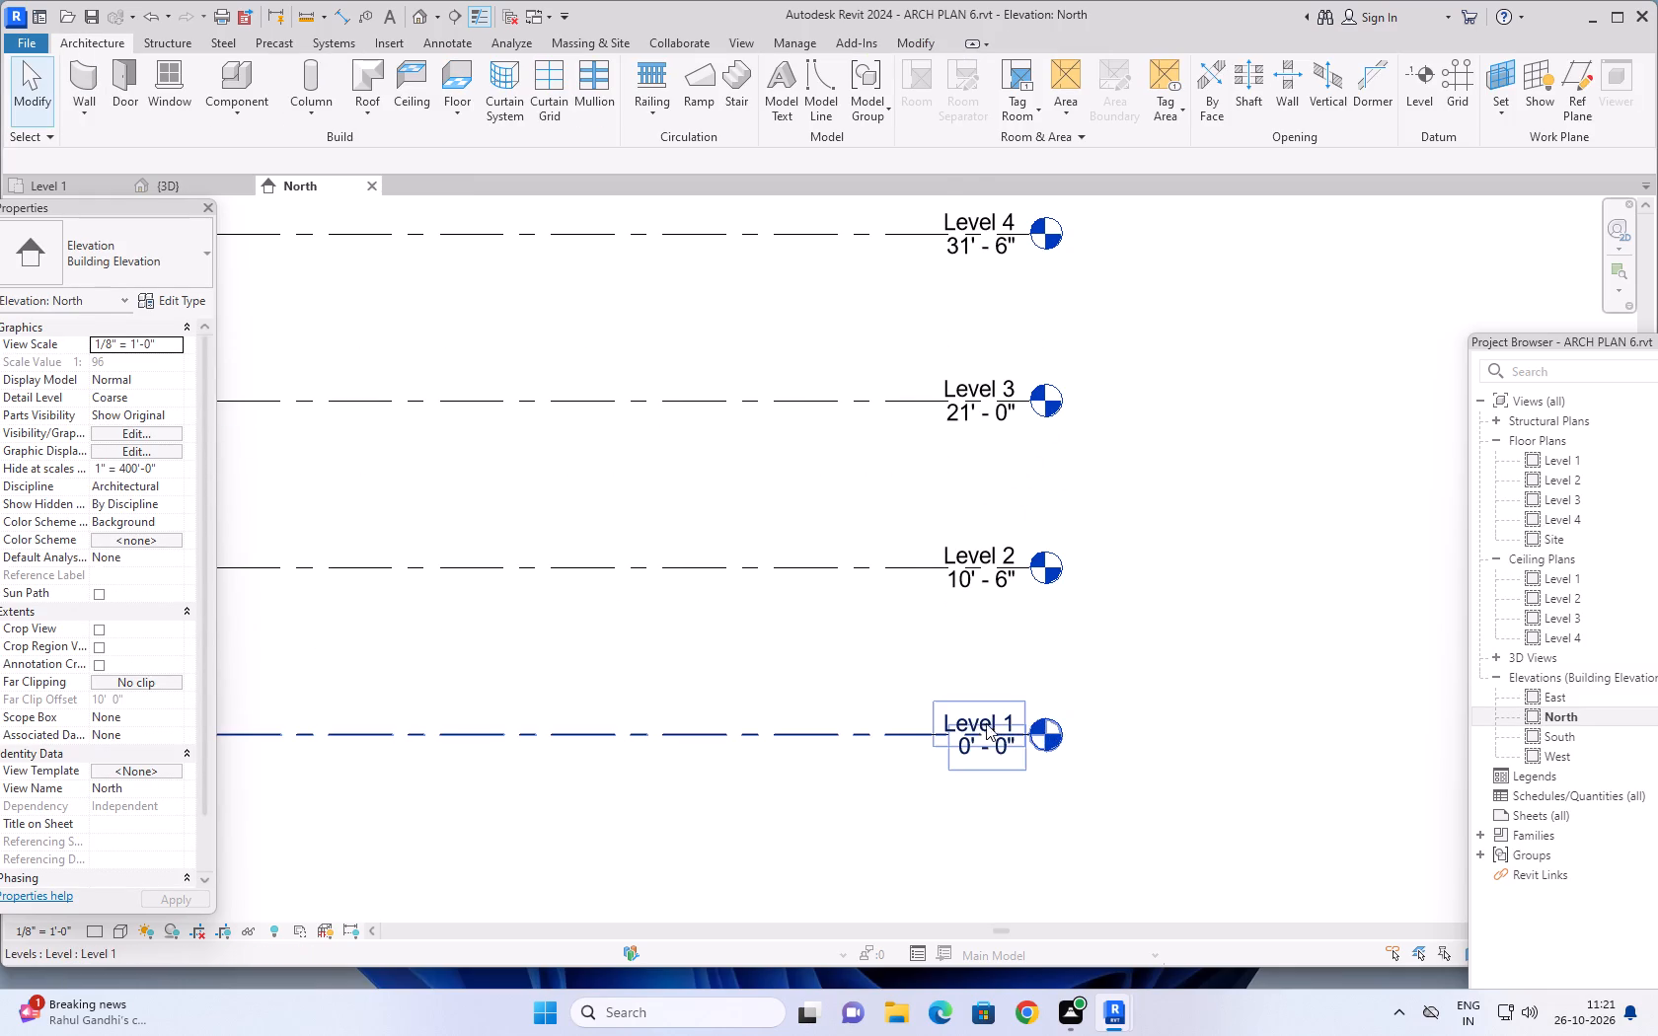
double_click(987, 721)
key("BackSpace")
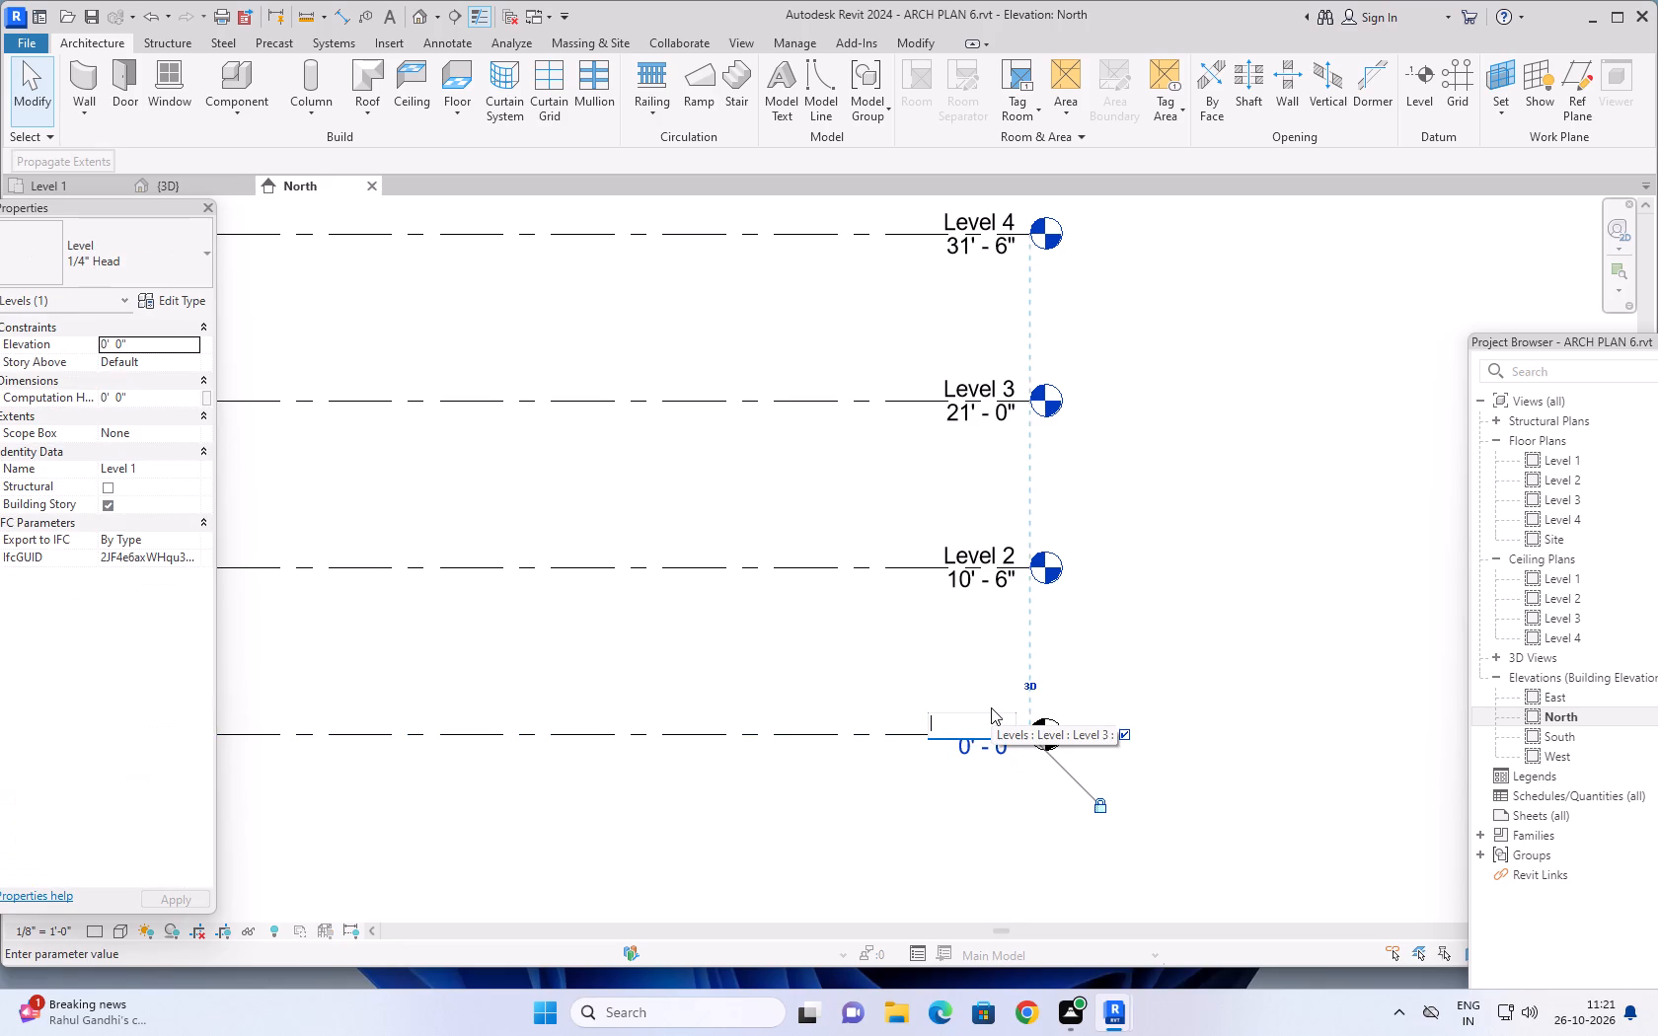
type("ground")
key("space")
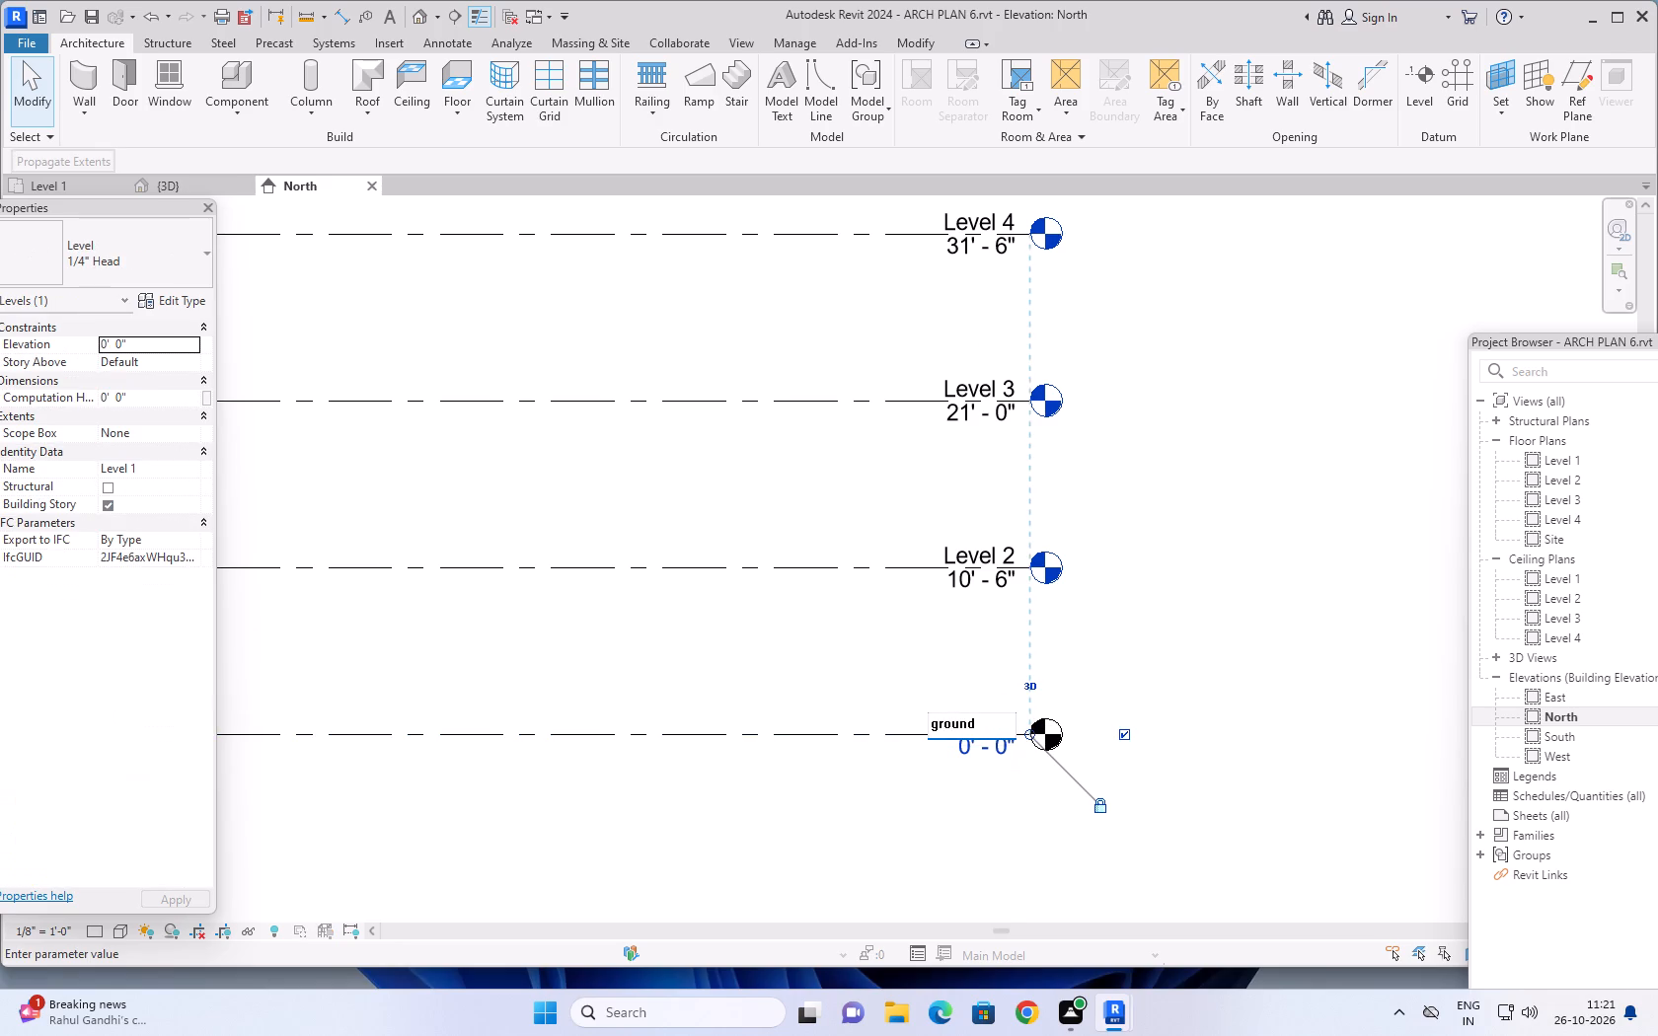
type("floor")
left_click(937, 723)
key("BackSpace")
key("g")
left_click(1140, 679)
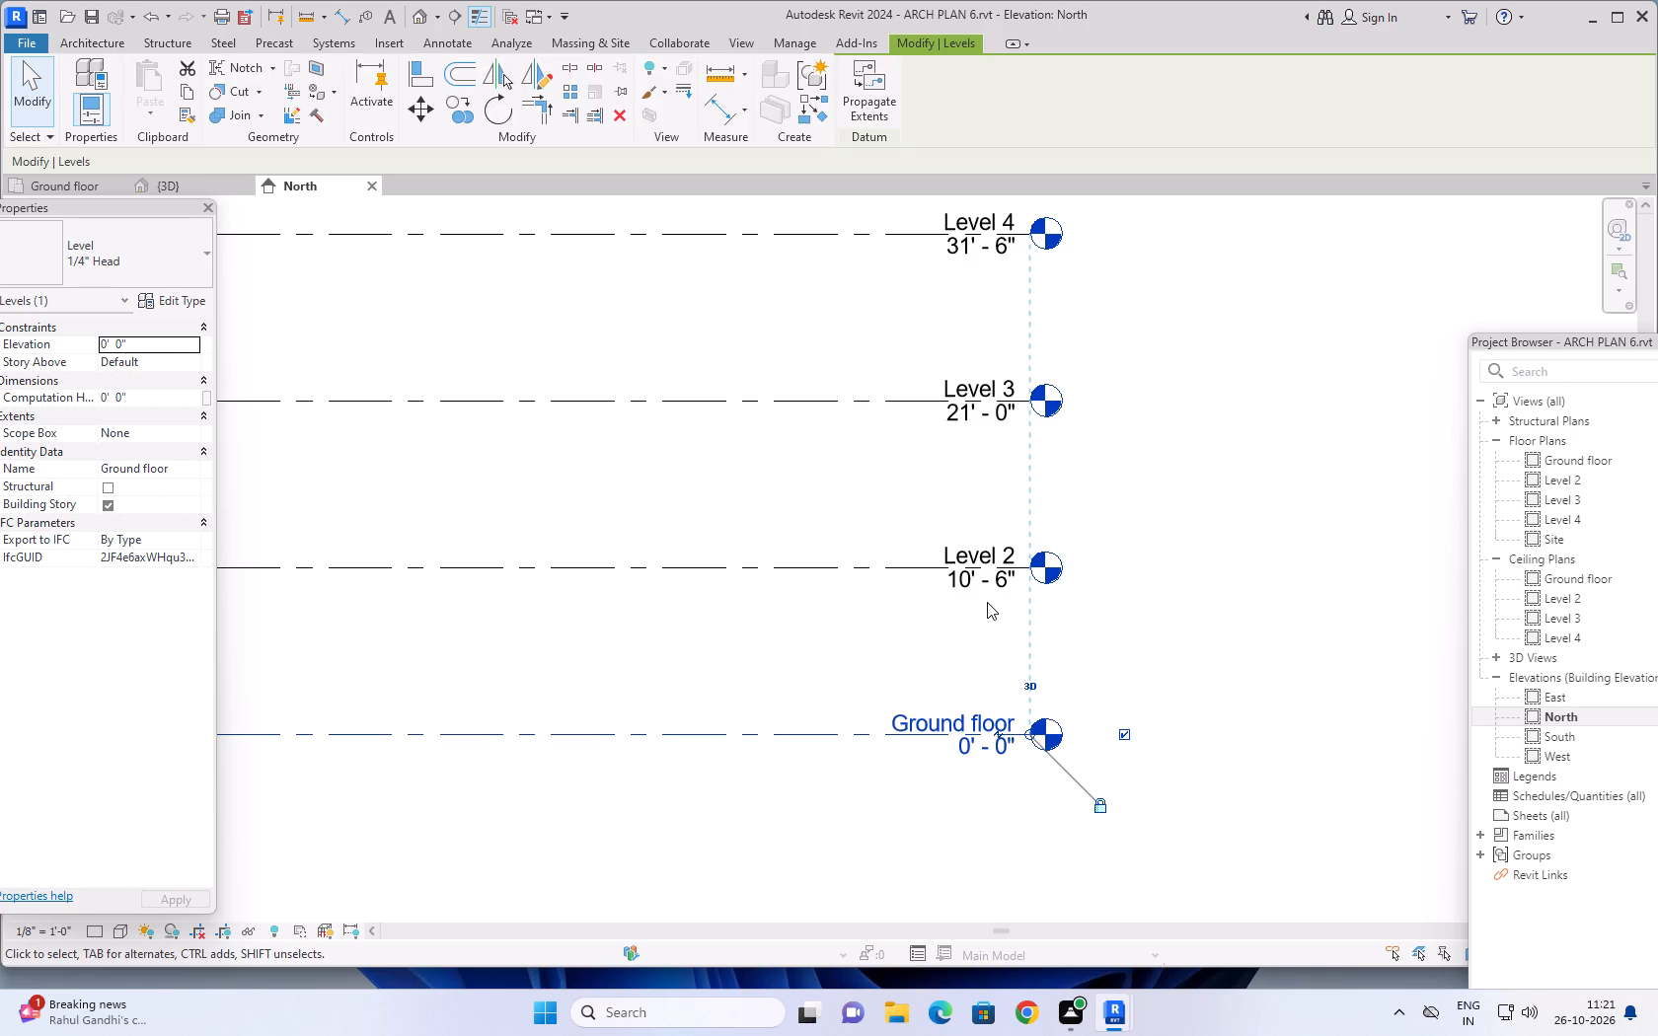
Rename Level 2 at 10' 6" as FIRST FLOOR.
double_click(978, 554)
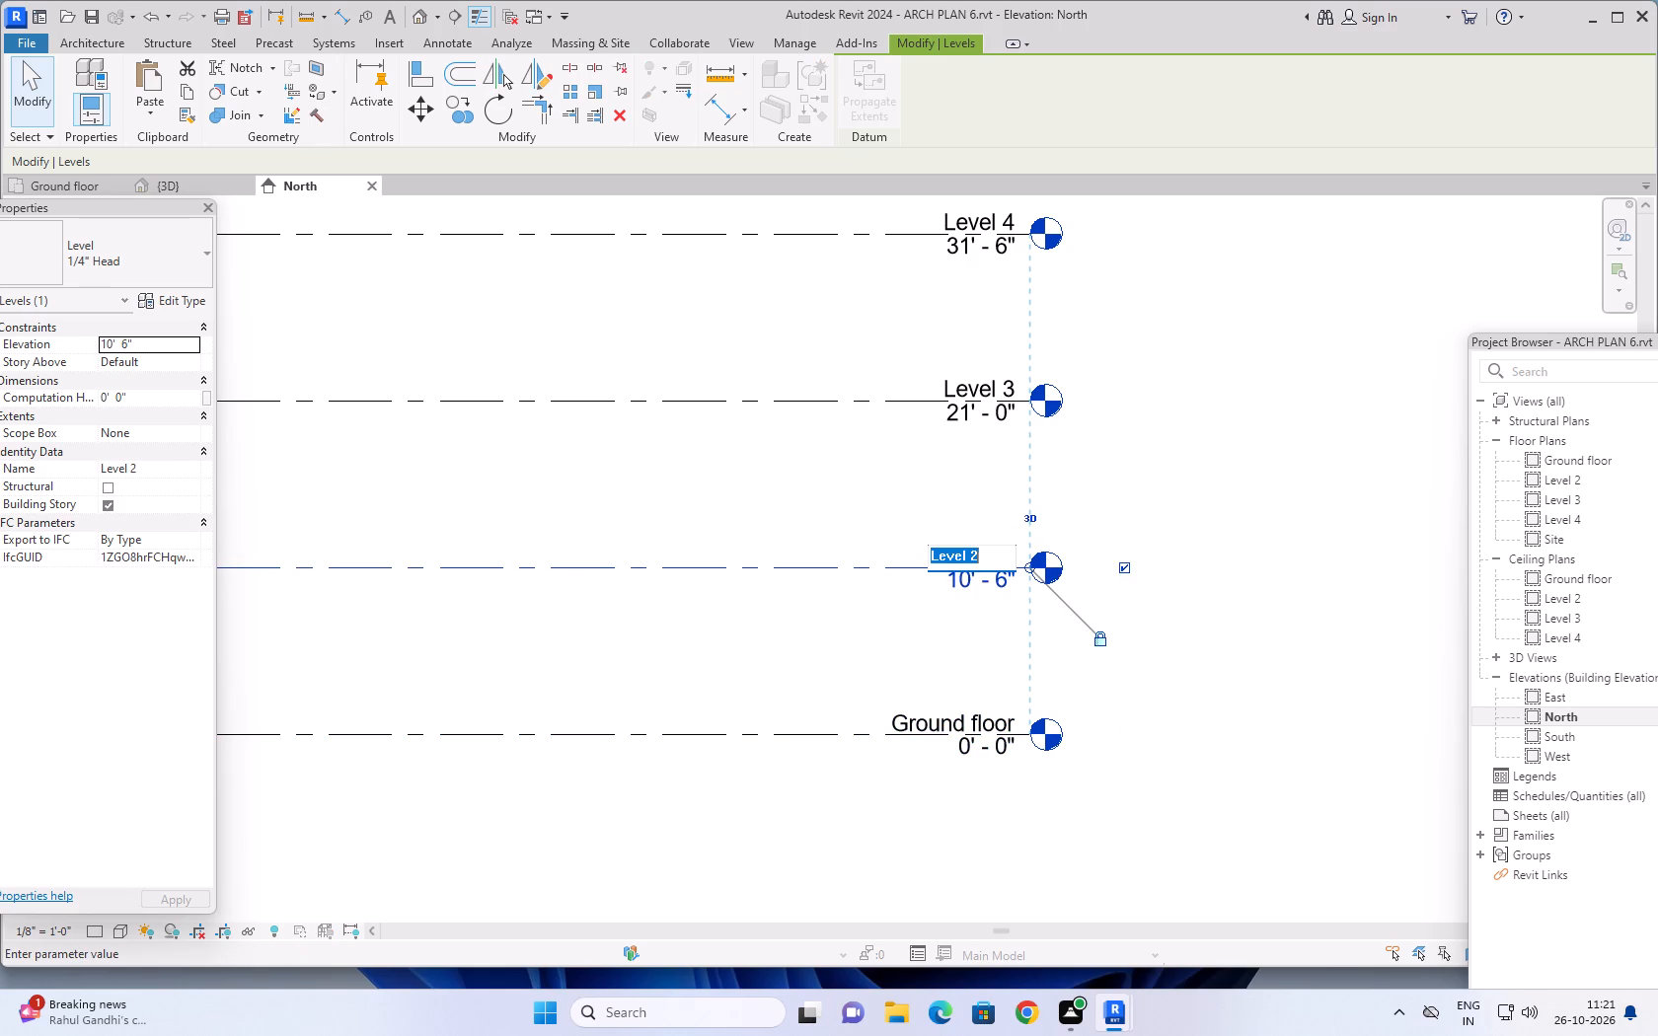
key("BackSpace")
key("BackSpace")
key("BackSpace")
type("FIRST FLOOR")
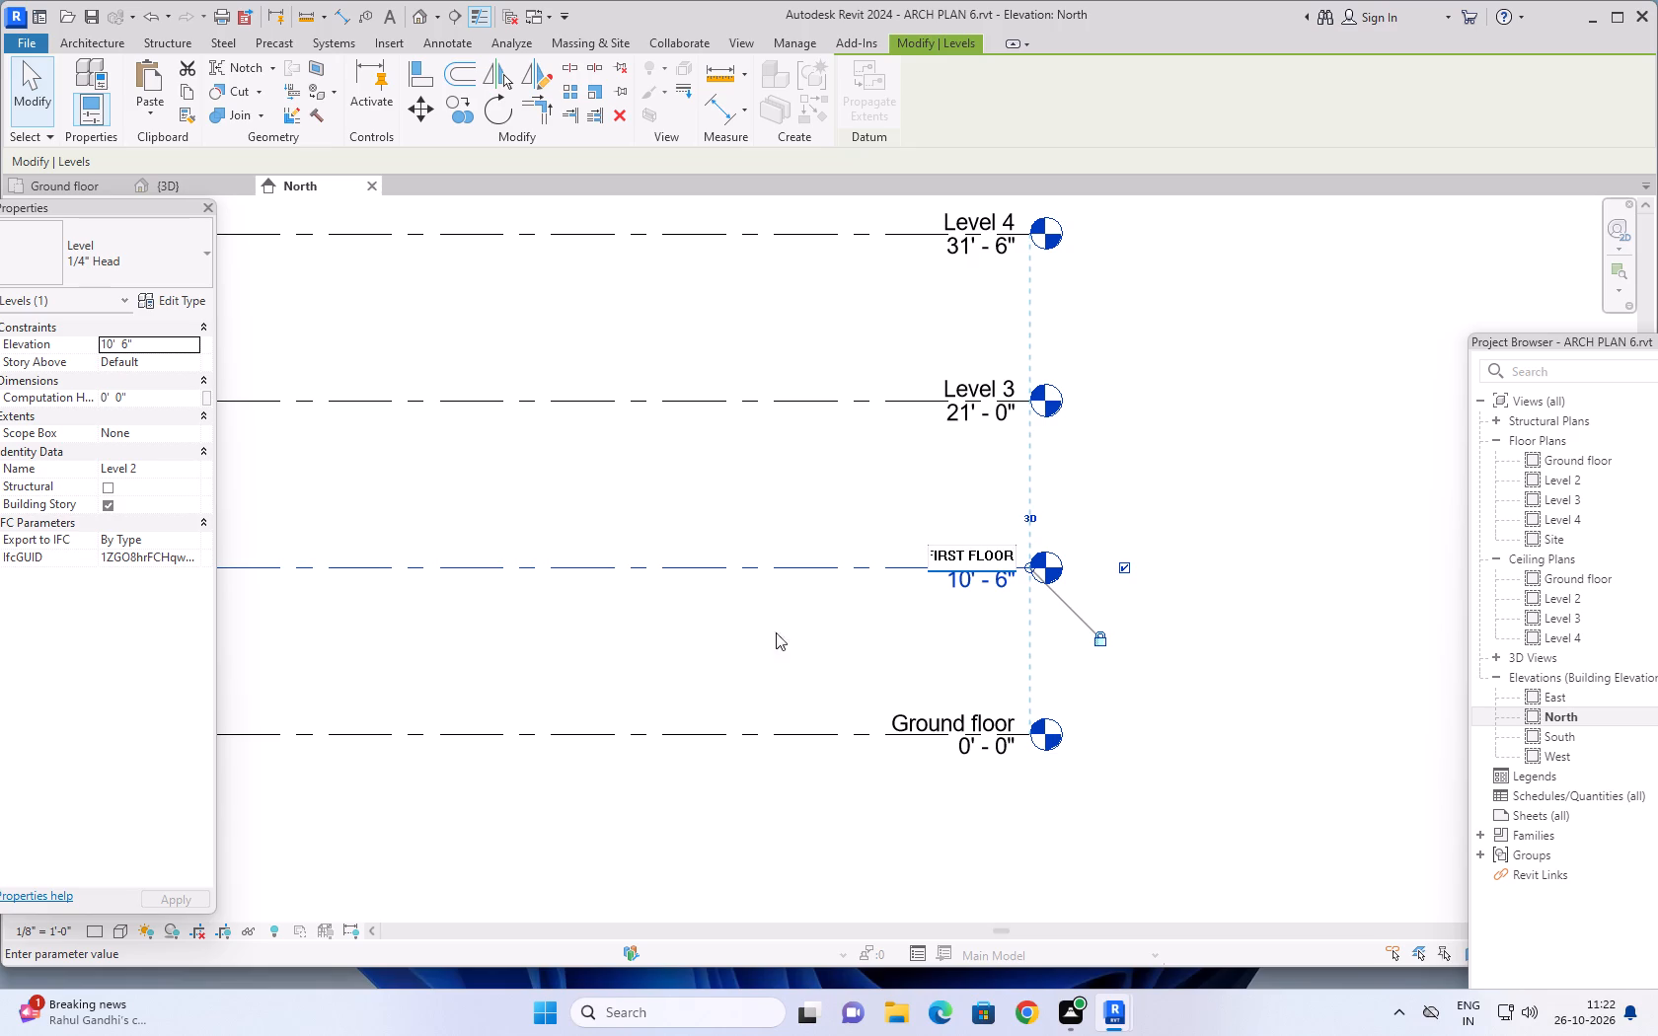
left_click(1176, 487)
Rename Level 3 at 21' 0" as SECOND FLOOR.
double_click(990, 381)
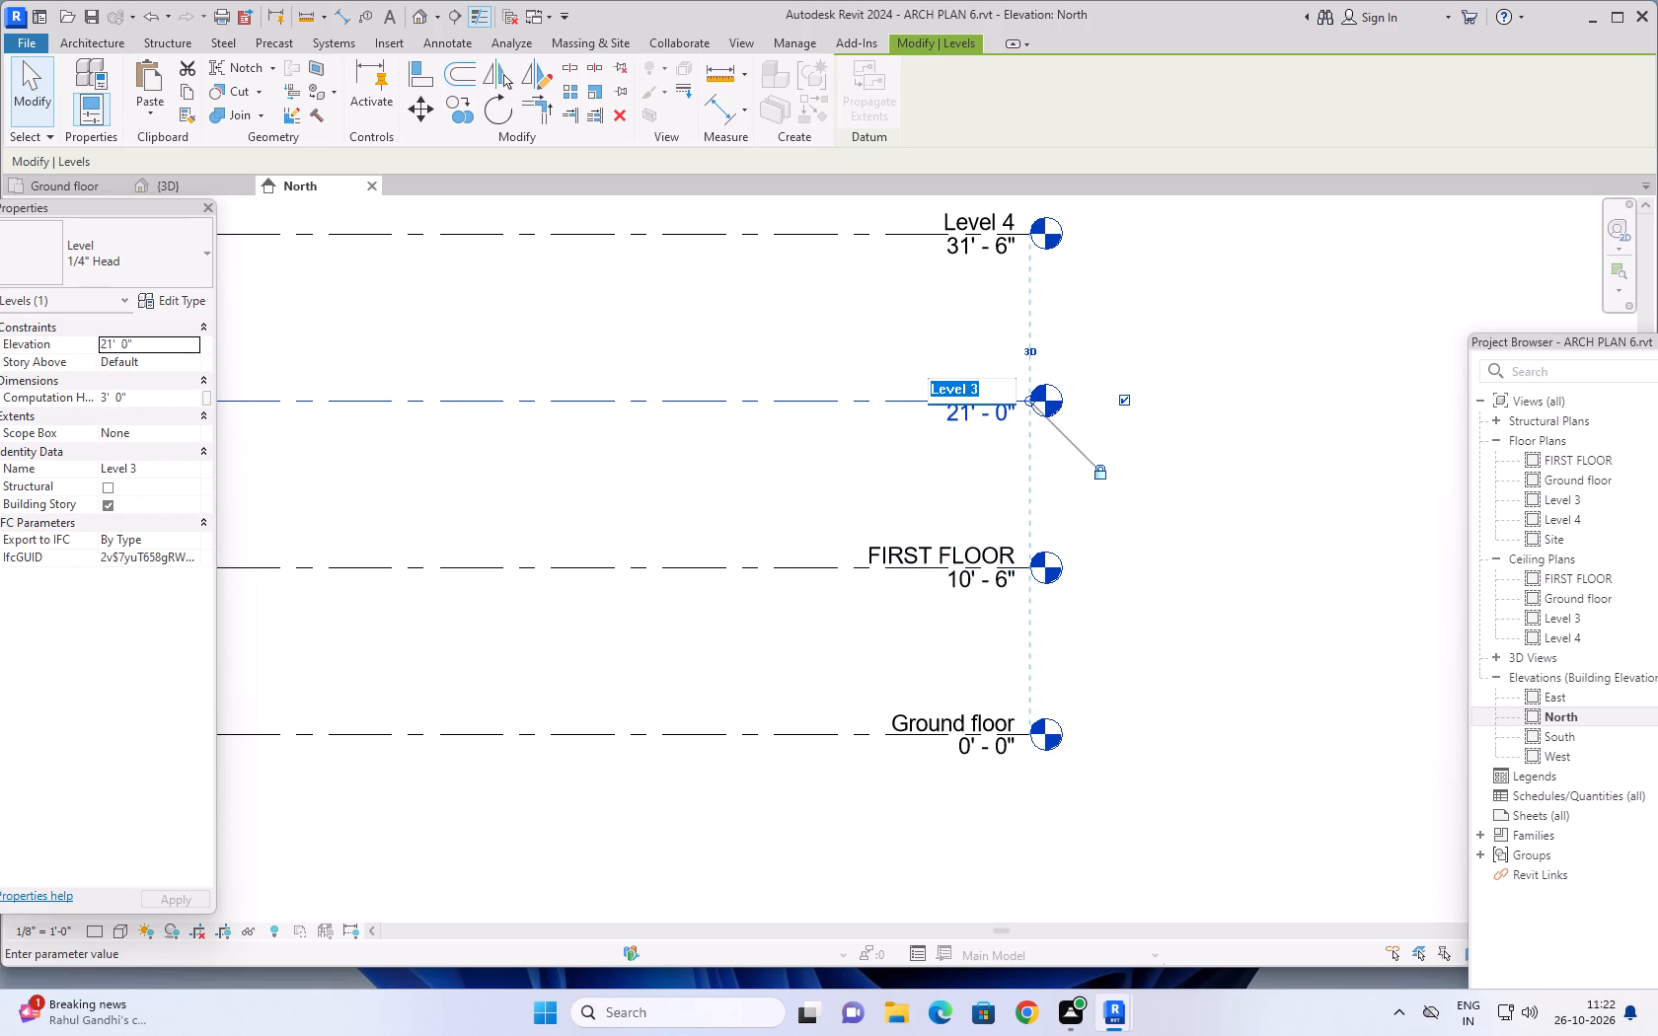
type("SECOND FLOOR")
left_click(1128, 319)
Rename Level 4, the topmost level at 31' 6", as ROOF.
scroll(1175, 302, "down", 2)
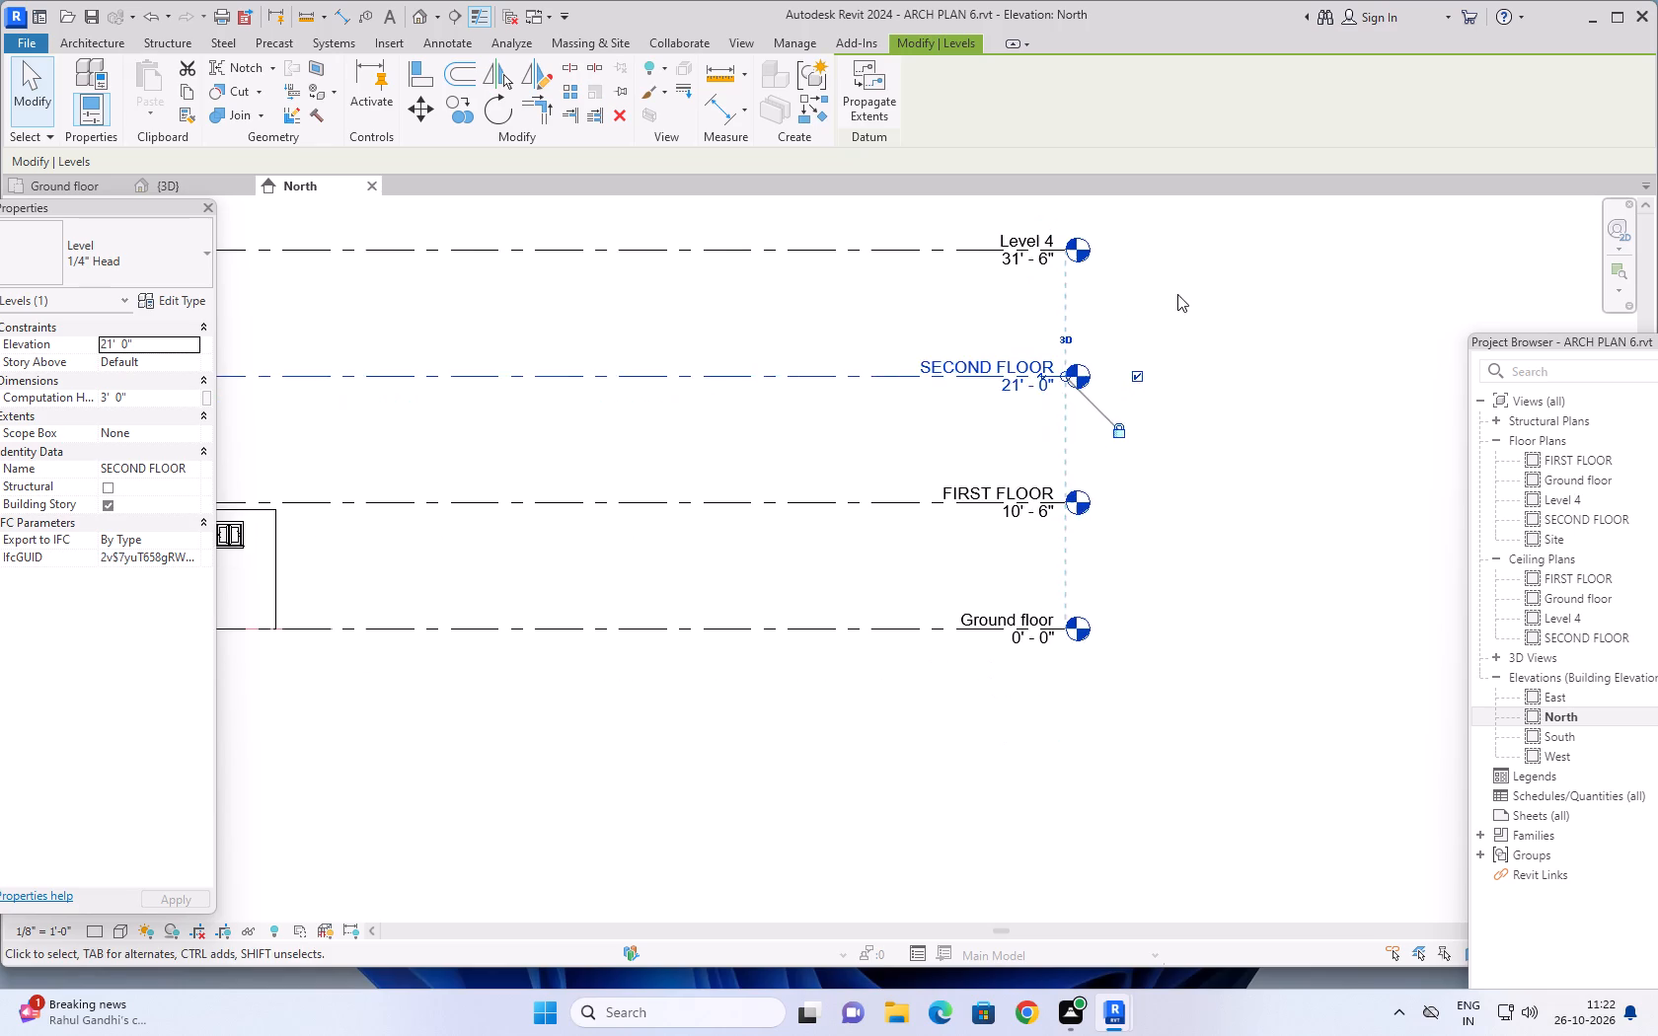
middle_click_drag(1177, 294, 1262, 608)
scroll(1082, 540, "up", 5)
double_click(1153, 559)
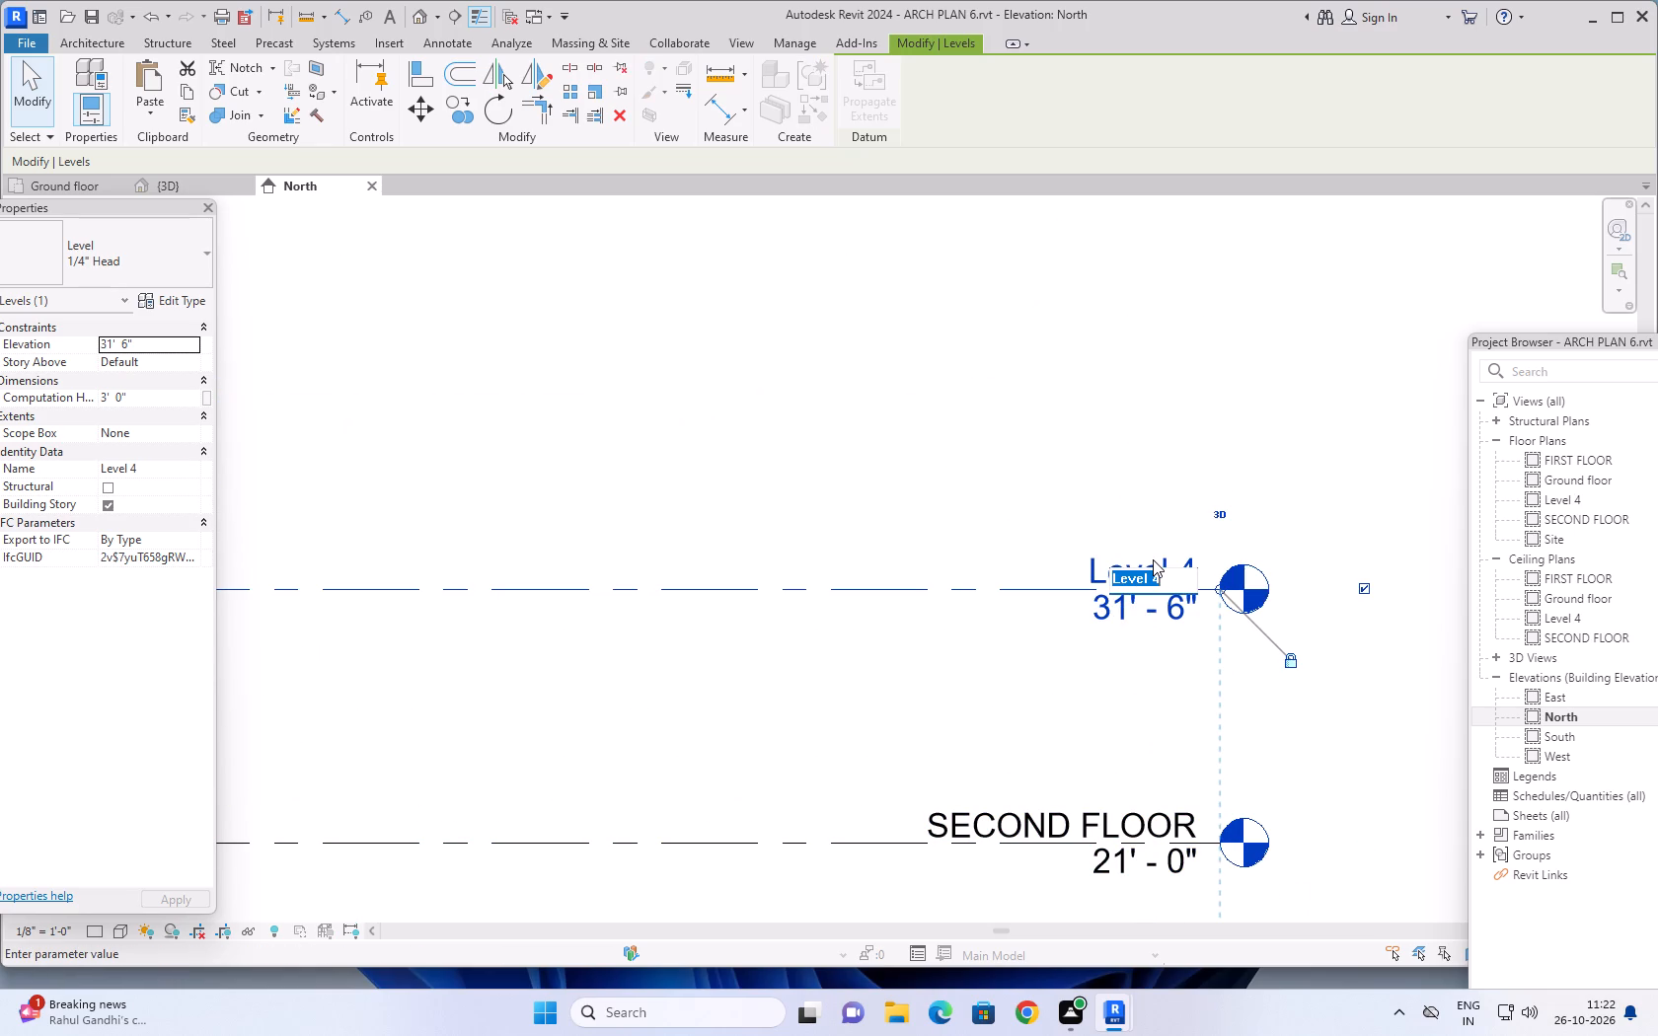
type("ROOF")
left_click(940, 367)
scroll(988, 412, "down", 10)
middle_click_drag(846, 843, 994, 810)
key("Escape")
key("Escape")
key("Escape")
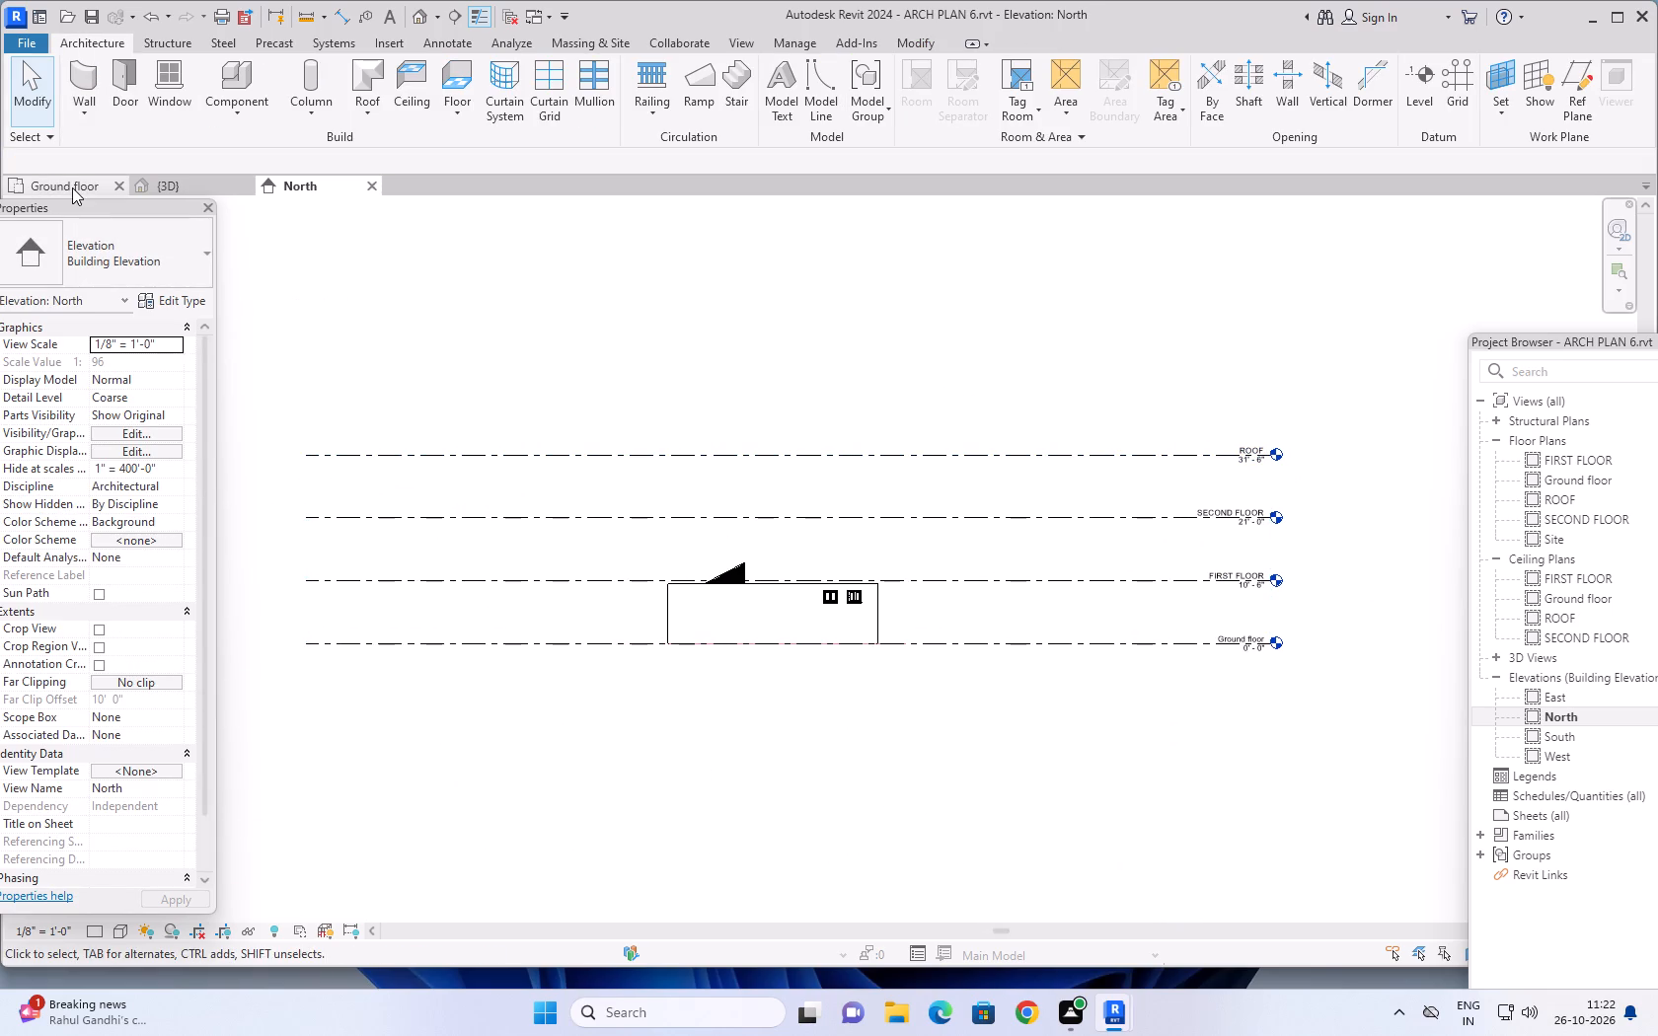
In the Ground floor plan, place a 4'X4' Window-Casement-Double centred in the outer front wall of the SEE BELOW room.
left_click(71, 187)
middle_click_drag(1078, 720, 1103, 639)
key("Escape")
key("Escape")
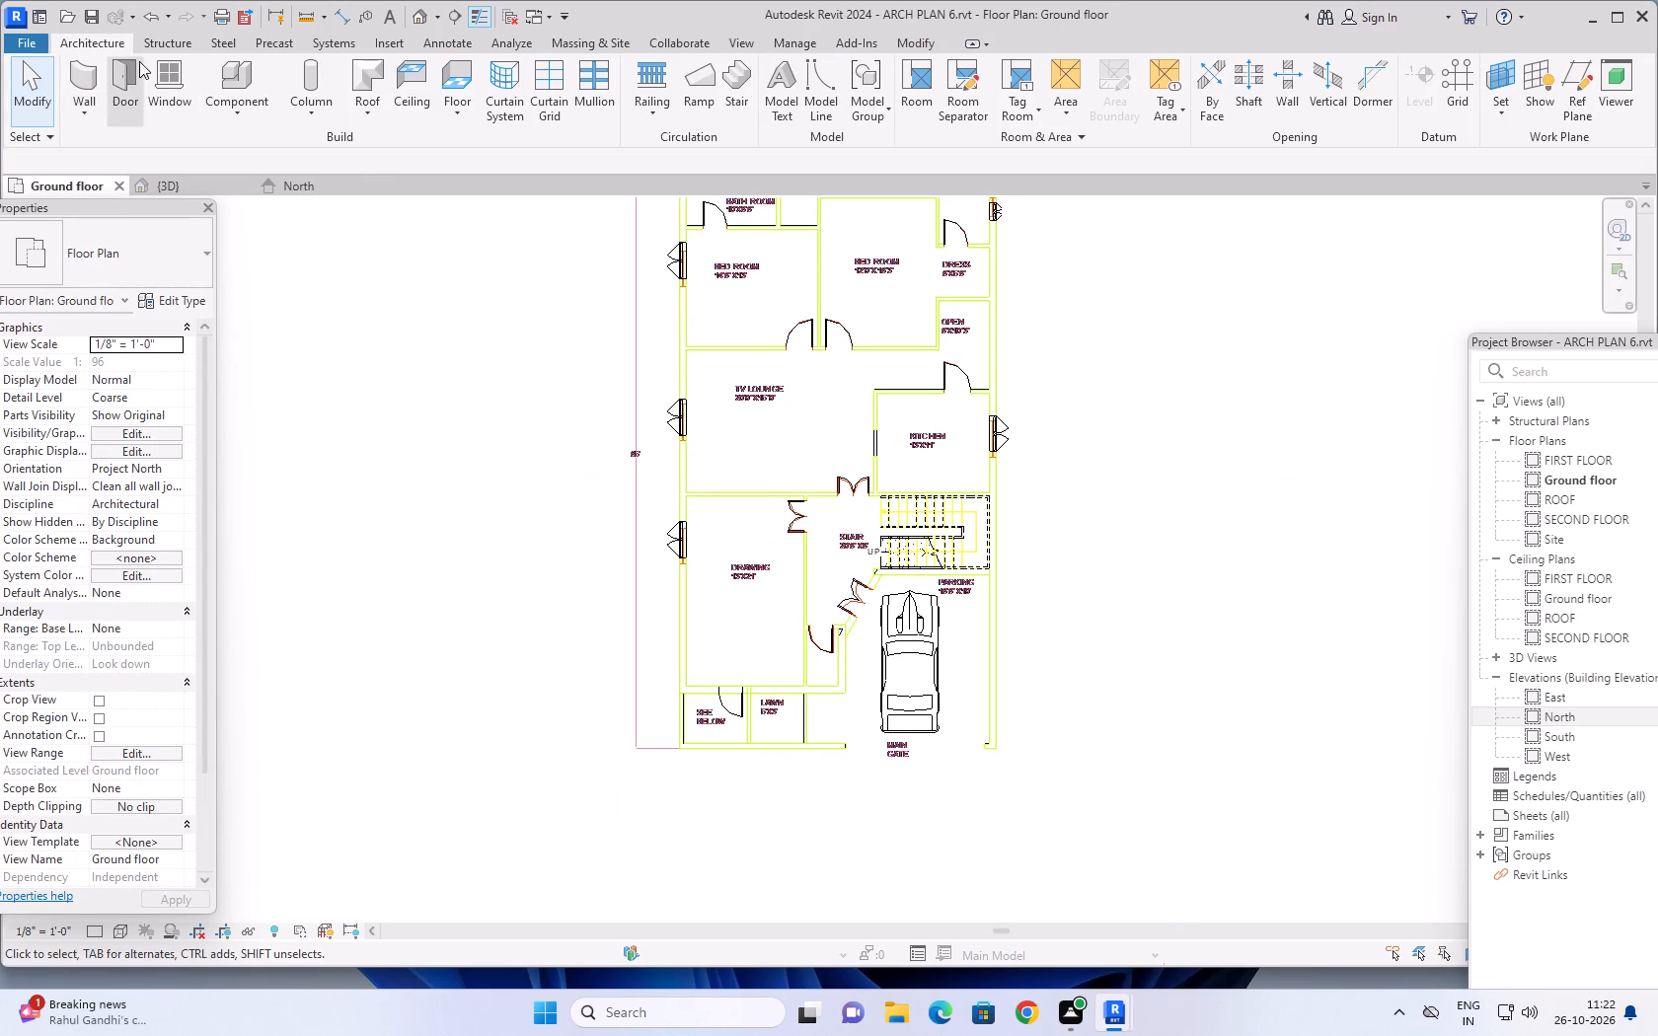
left_click(160, 75)
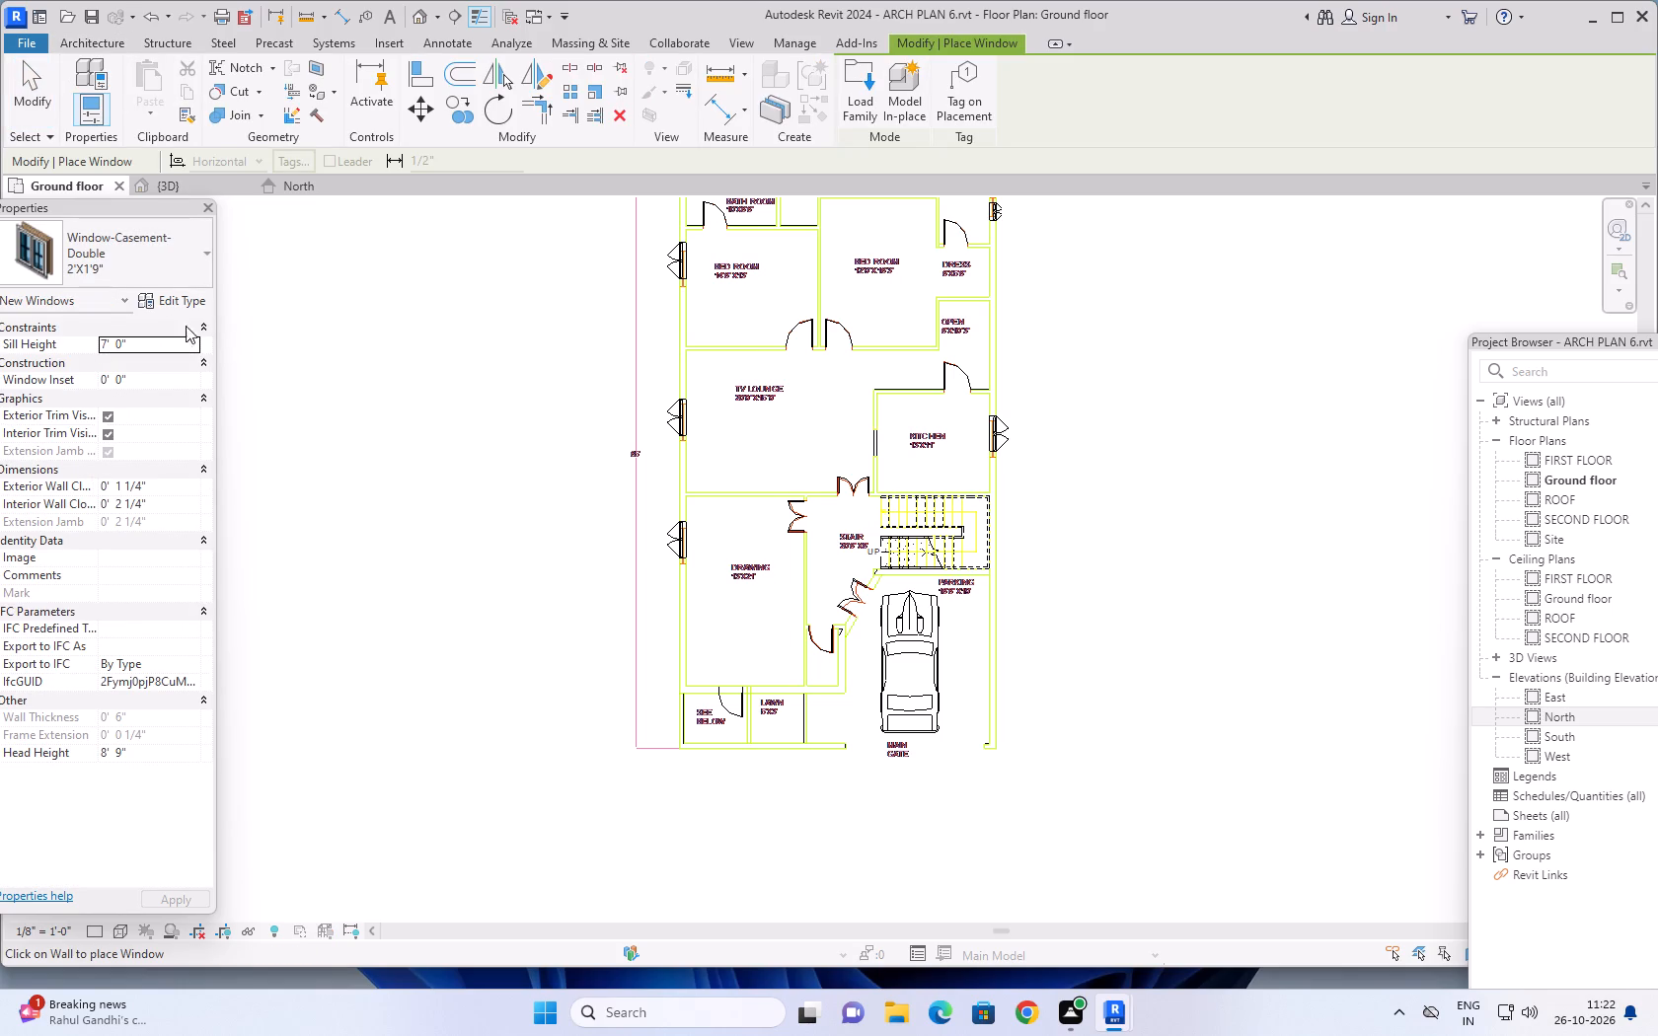
left_click(187, 260)
left_click(115, 433)
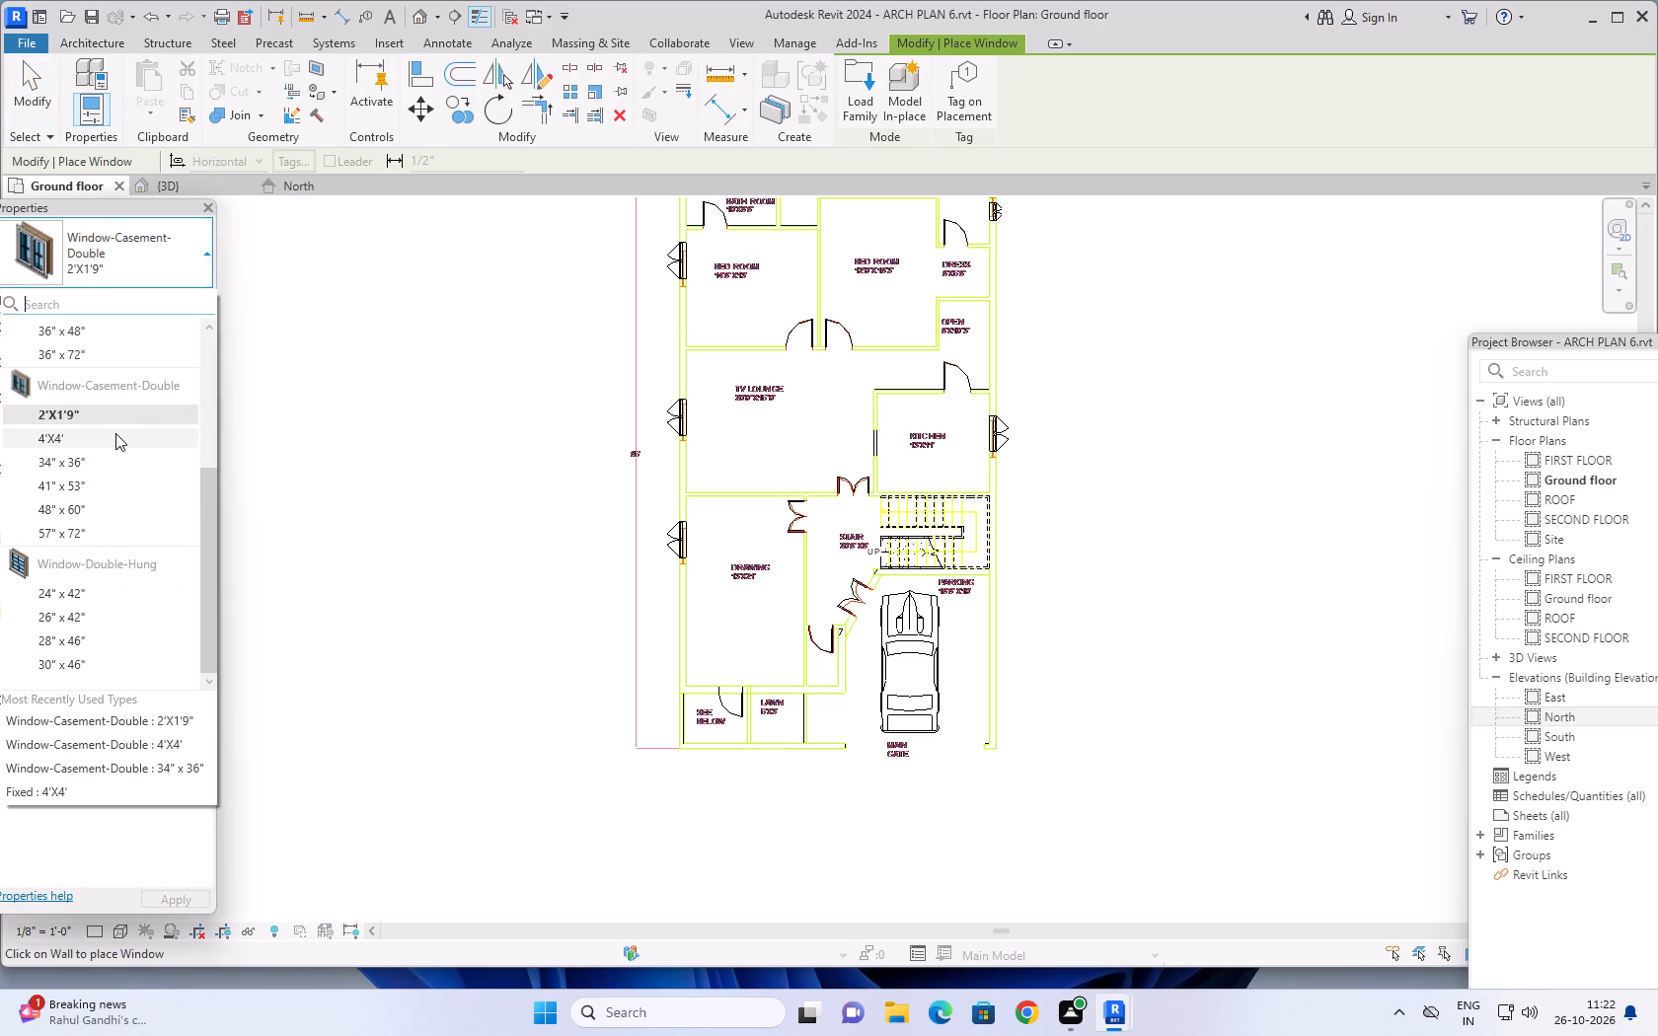
scroll(747, 762, "up", 6)
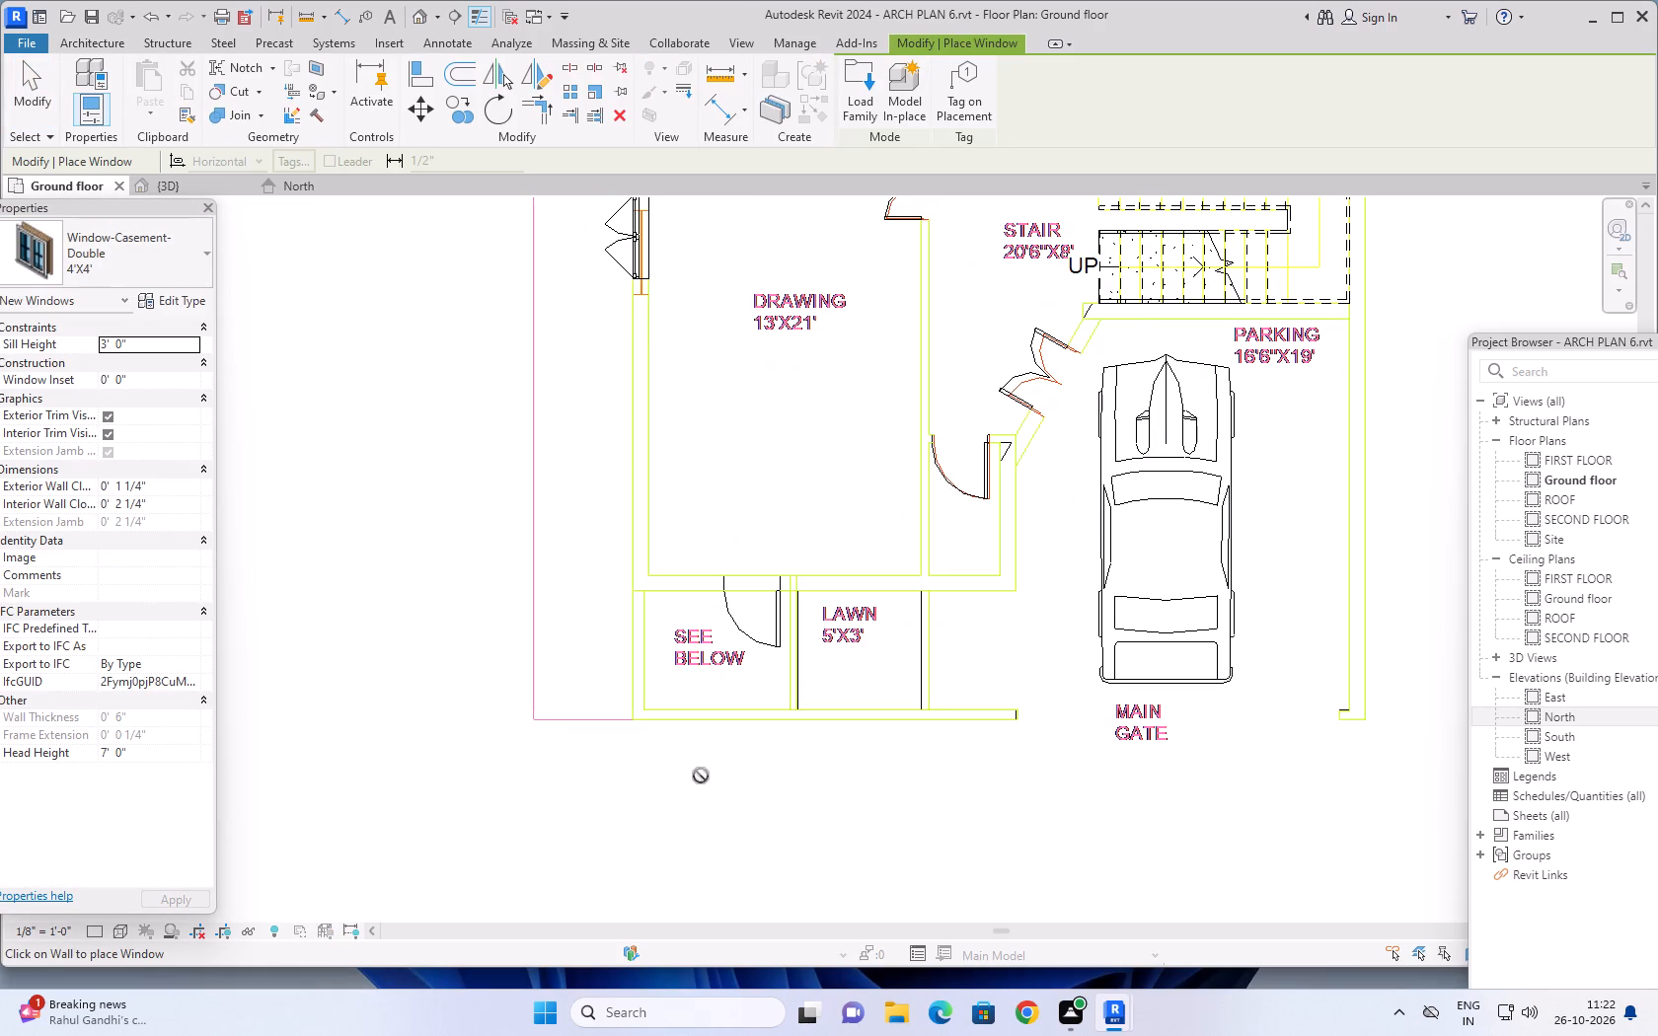
left_click(717, 718)
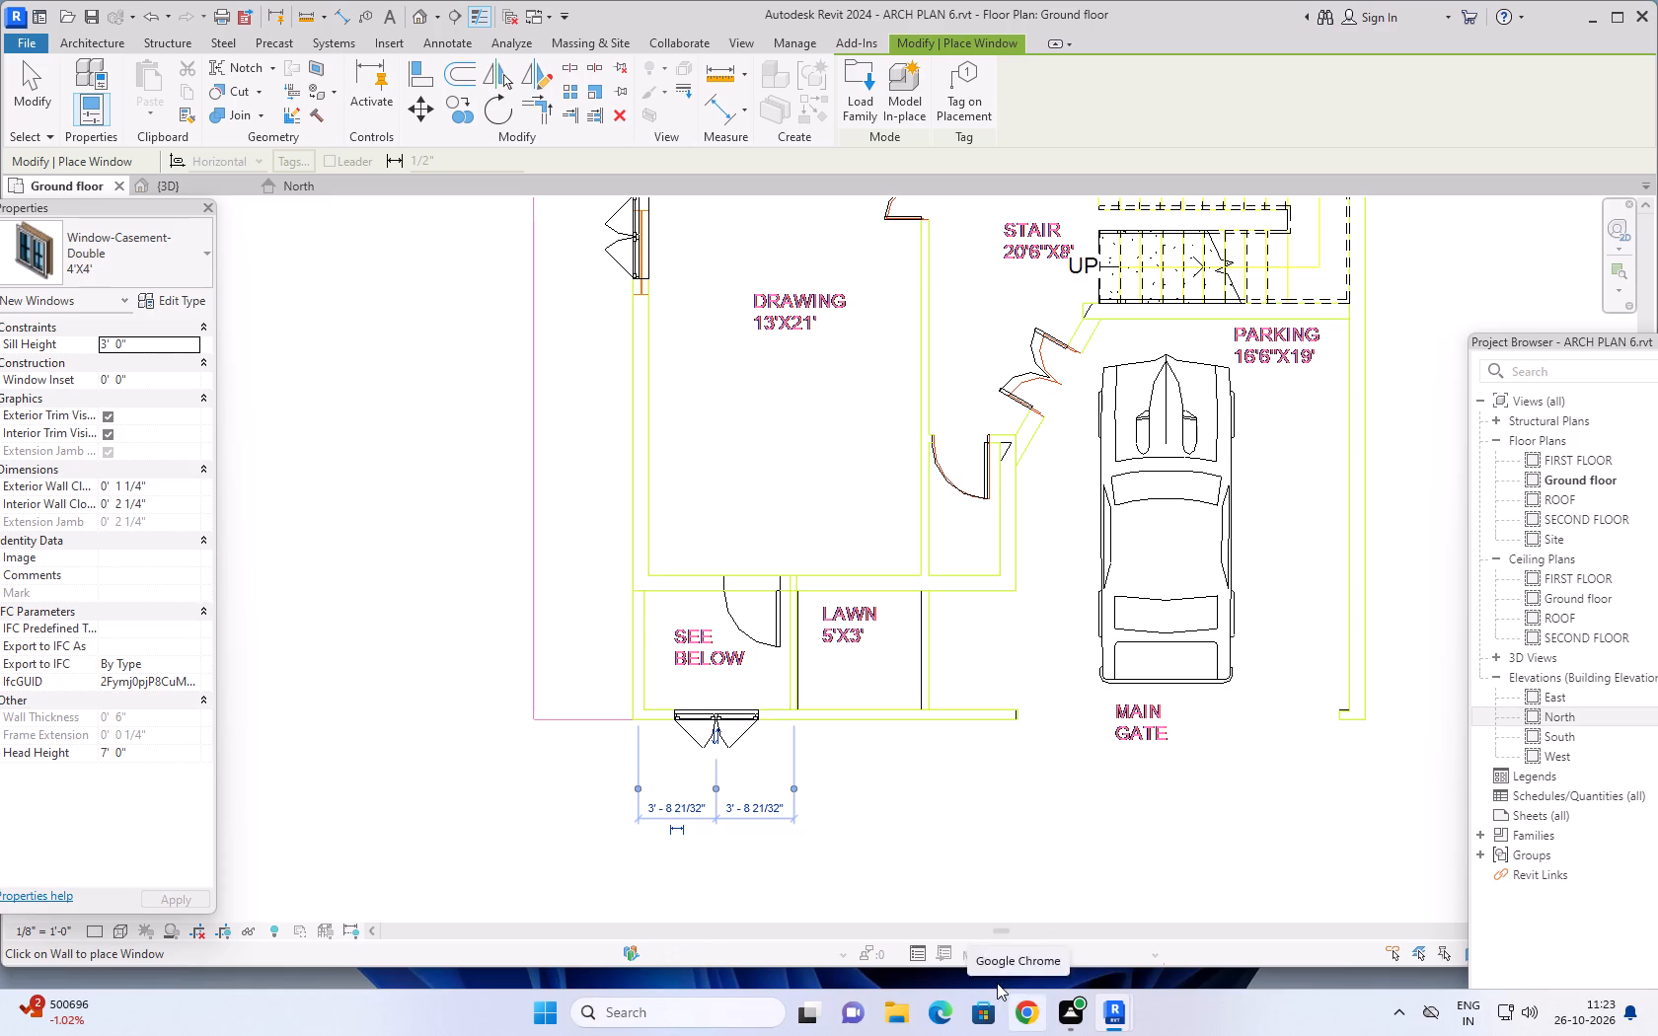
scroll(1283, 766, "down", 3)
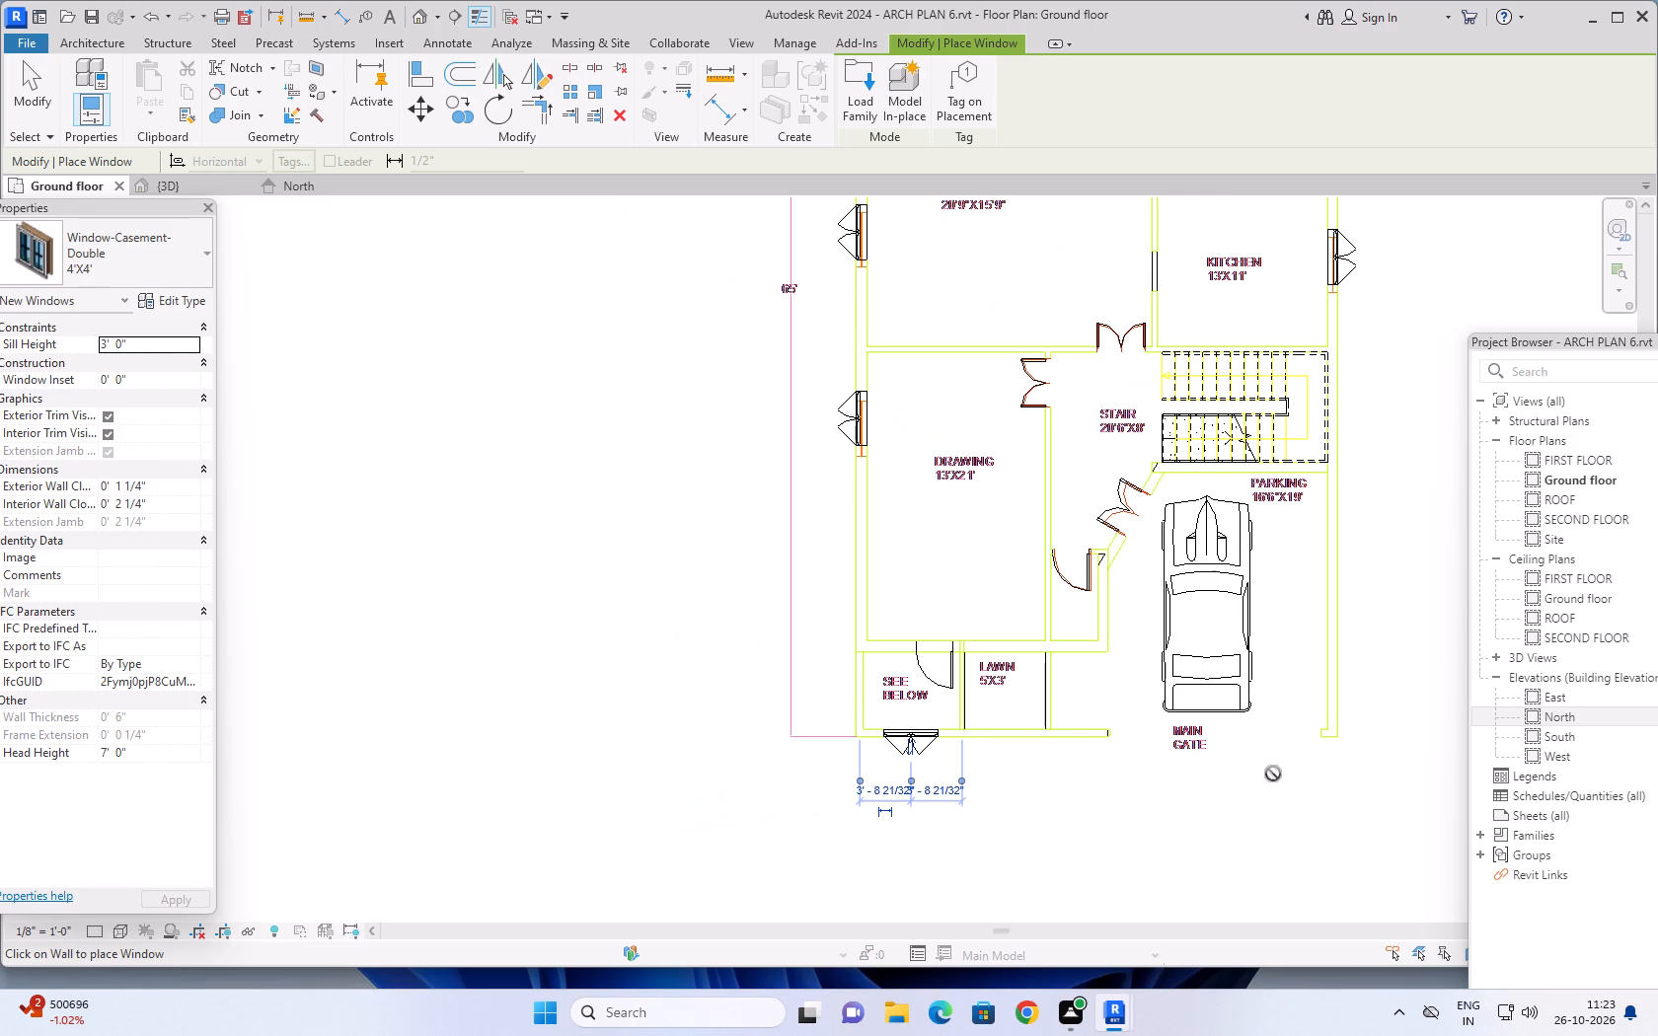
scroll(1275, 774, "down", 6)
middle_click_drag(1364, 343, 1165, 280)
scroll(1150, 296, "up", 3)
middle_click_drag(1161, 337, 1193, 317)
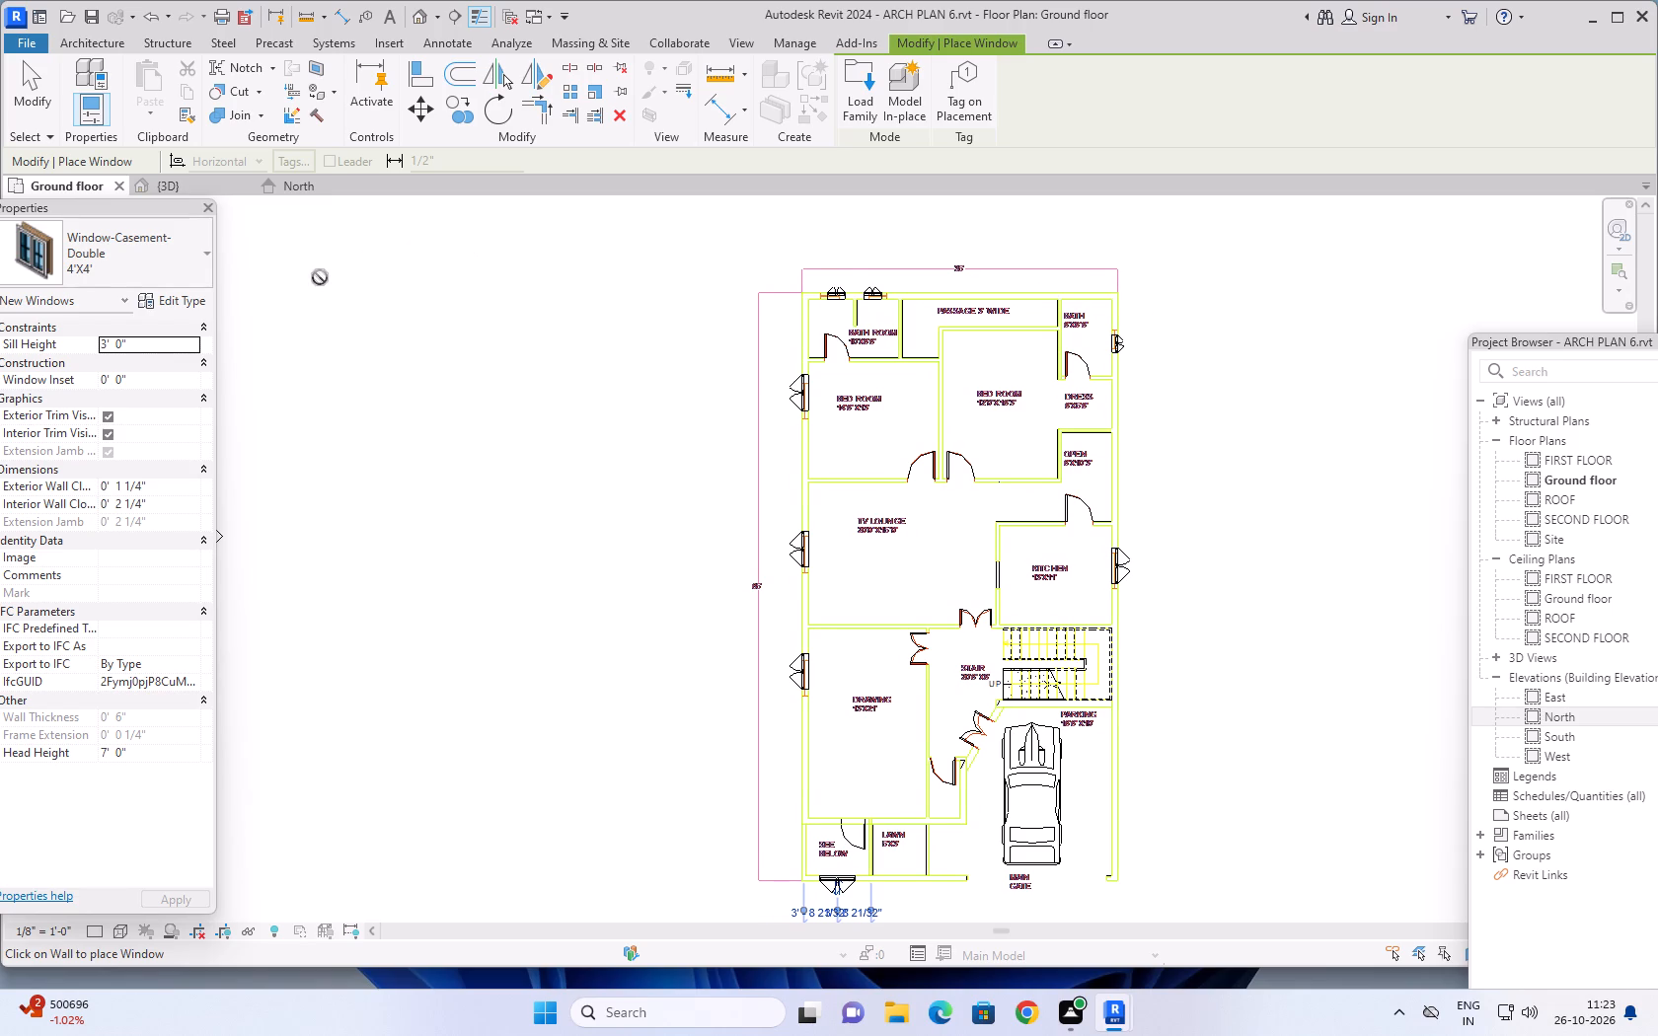
Place another 4'X4' Window-Casement-Double in the outer rear wall of the 3' wide passage, about 8' from the BATH partition.
scroll(1025, 304, "up", 5)
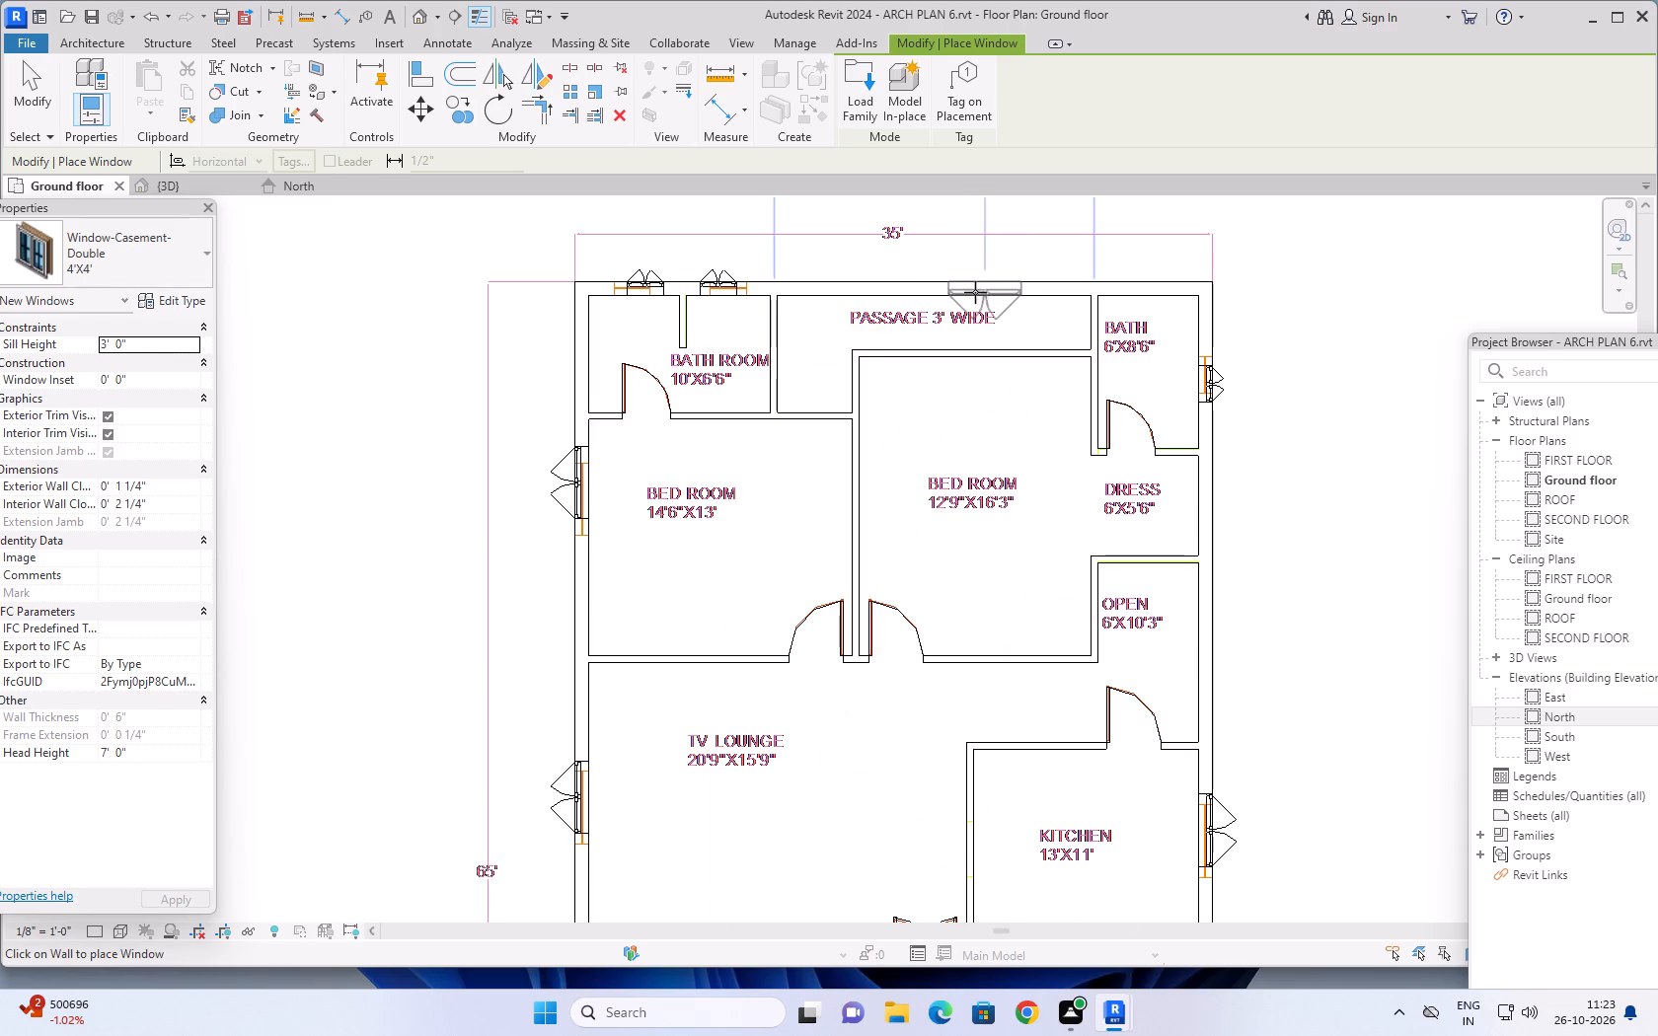
left_click(950, 279)
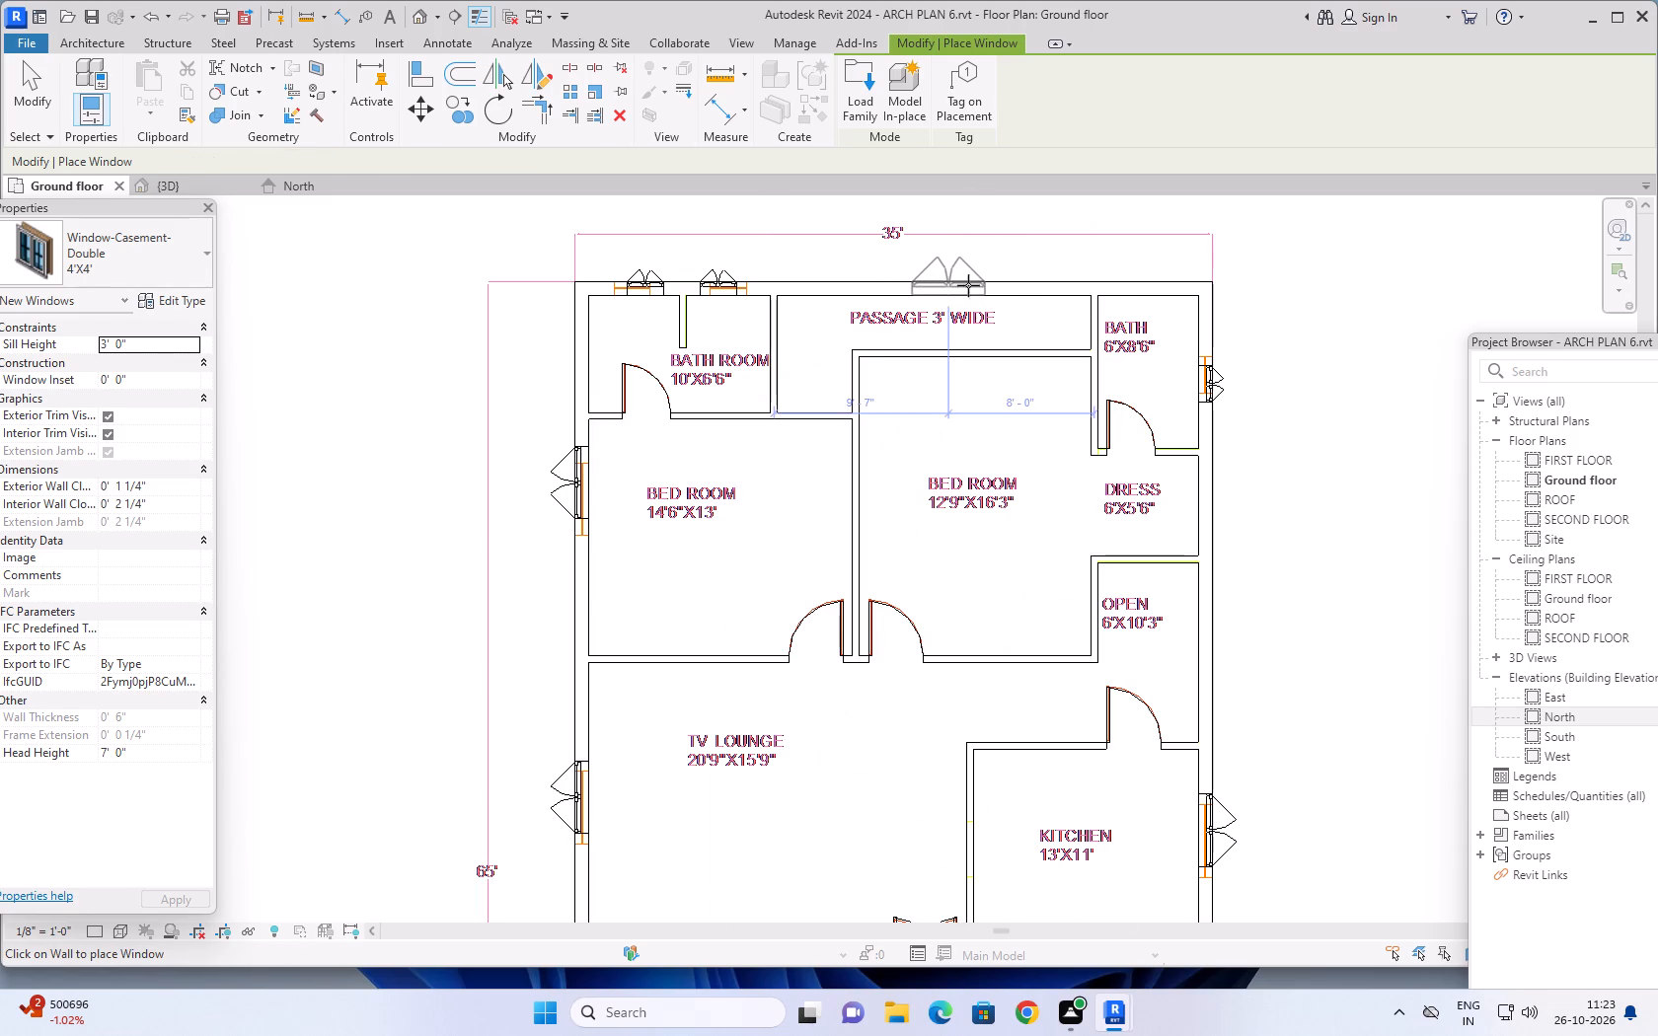
scroll(1125, 371, "down", 7)
middle_click_drag(1229, 439, 1178, 349)
scroll(1178, 349, "down", 1)
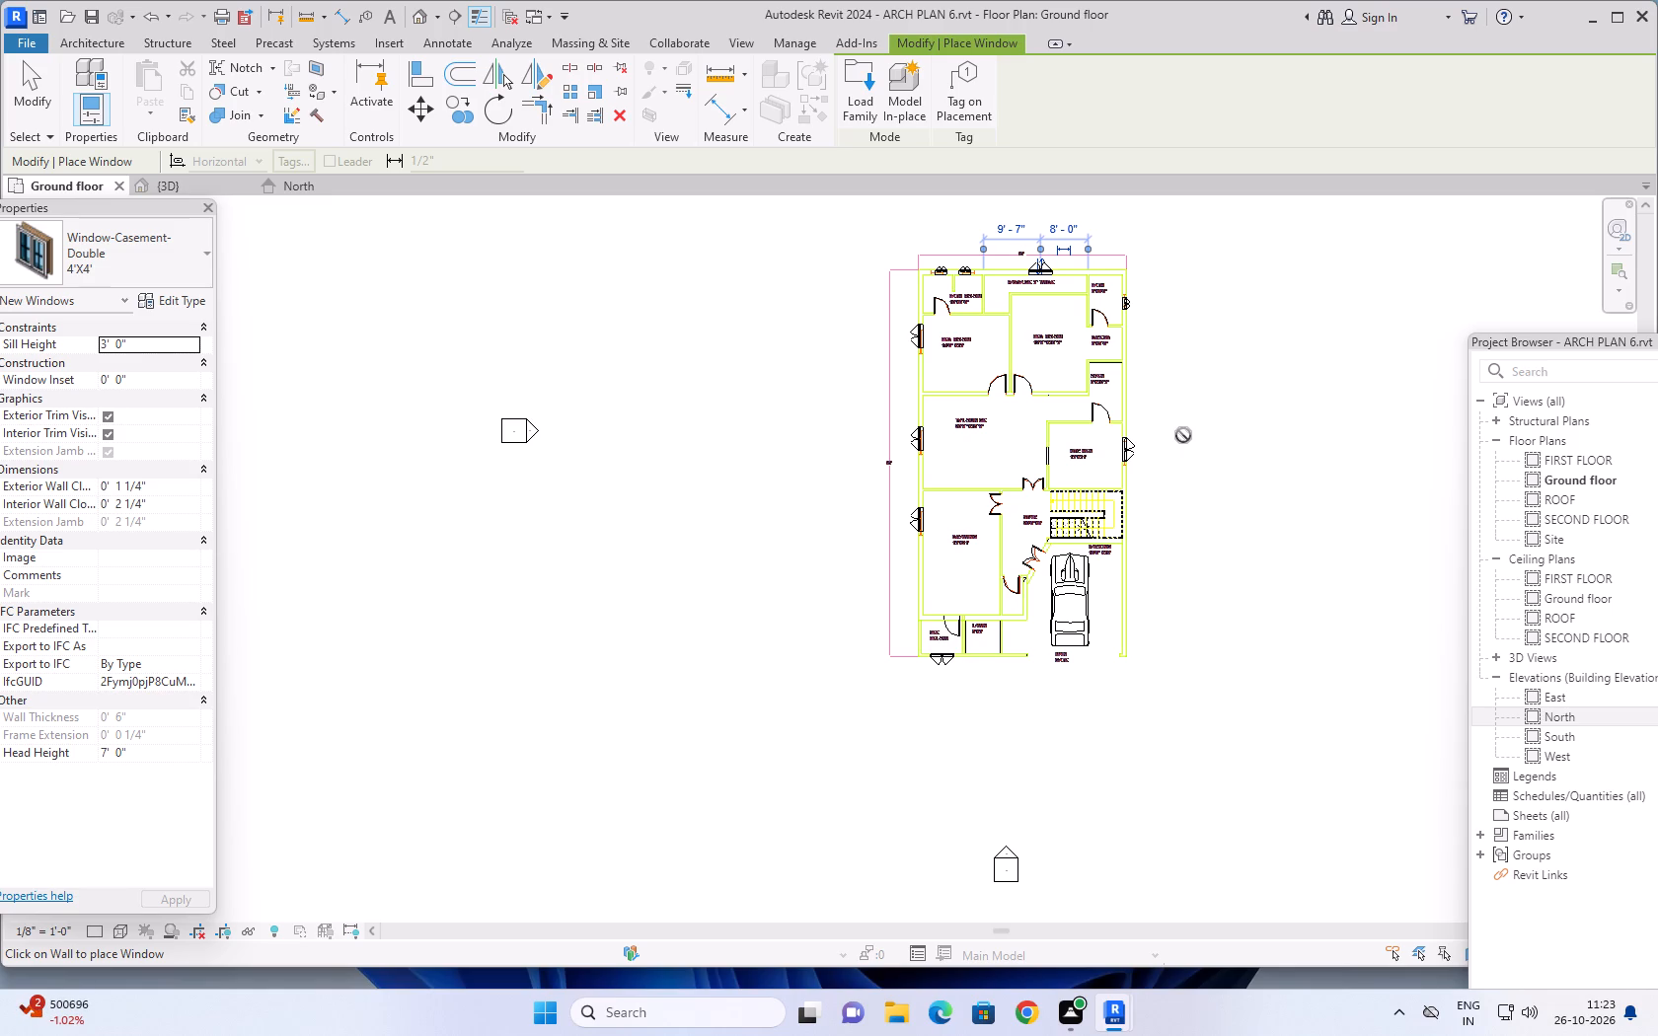
key("Escape")
key("Escape")
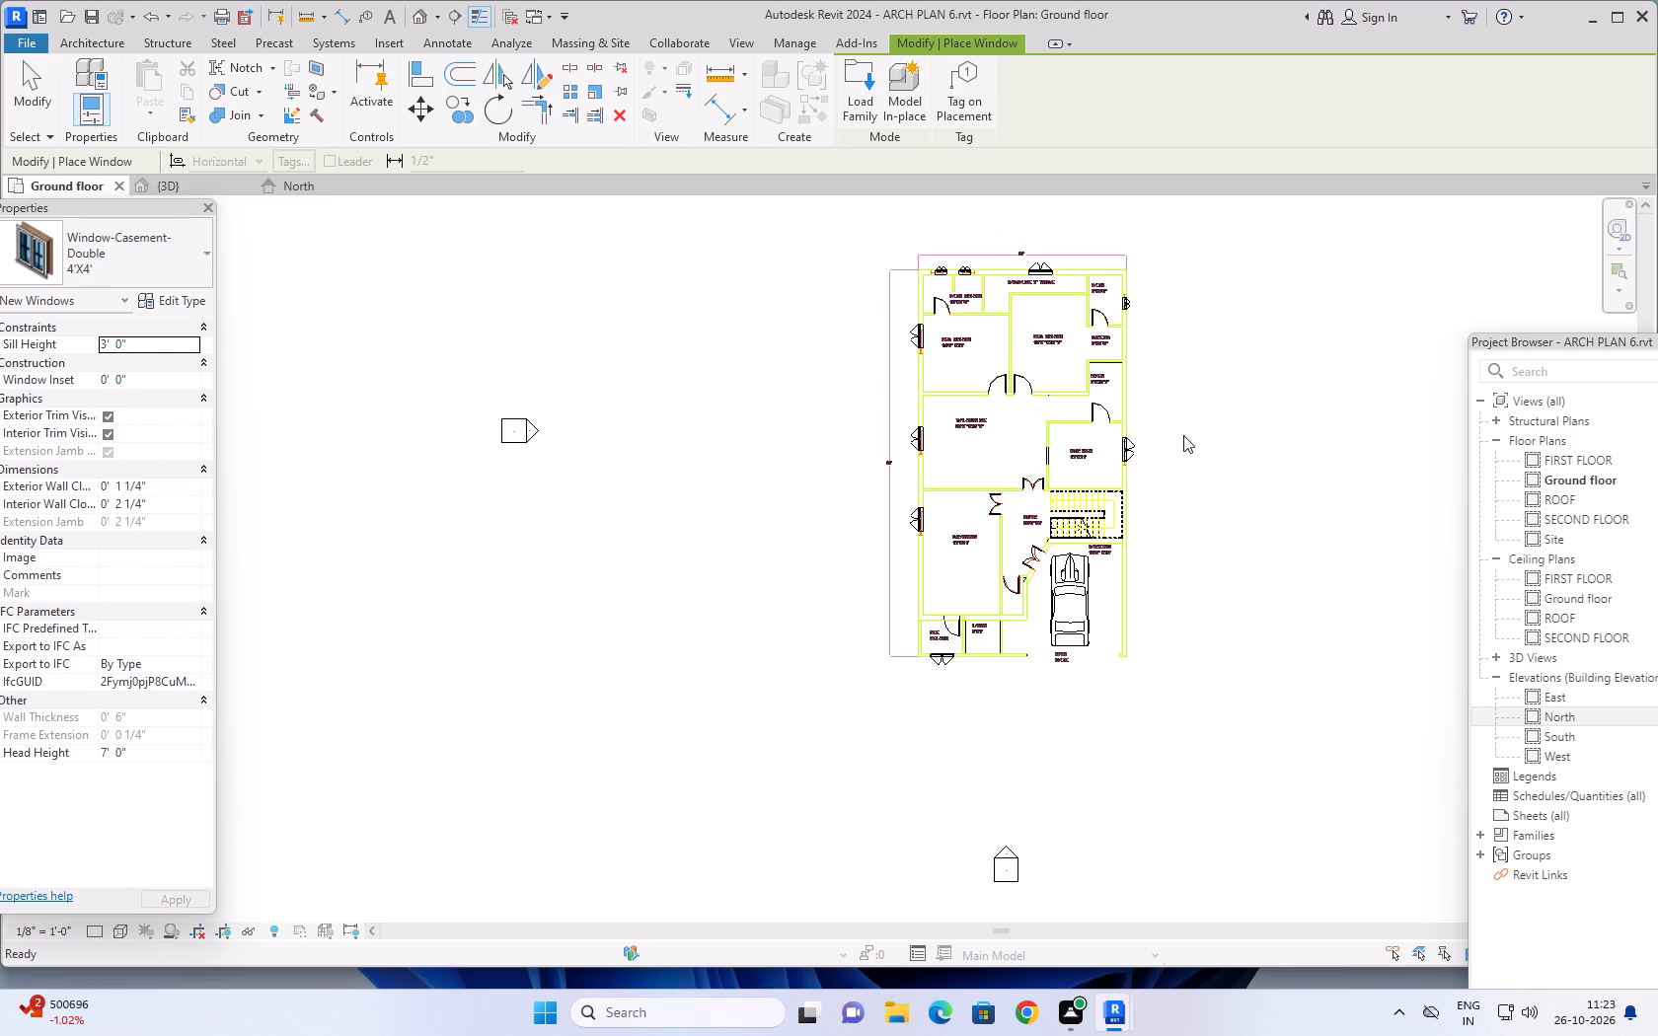
key("Escape")
key("Escape")
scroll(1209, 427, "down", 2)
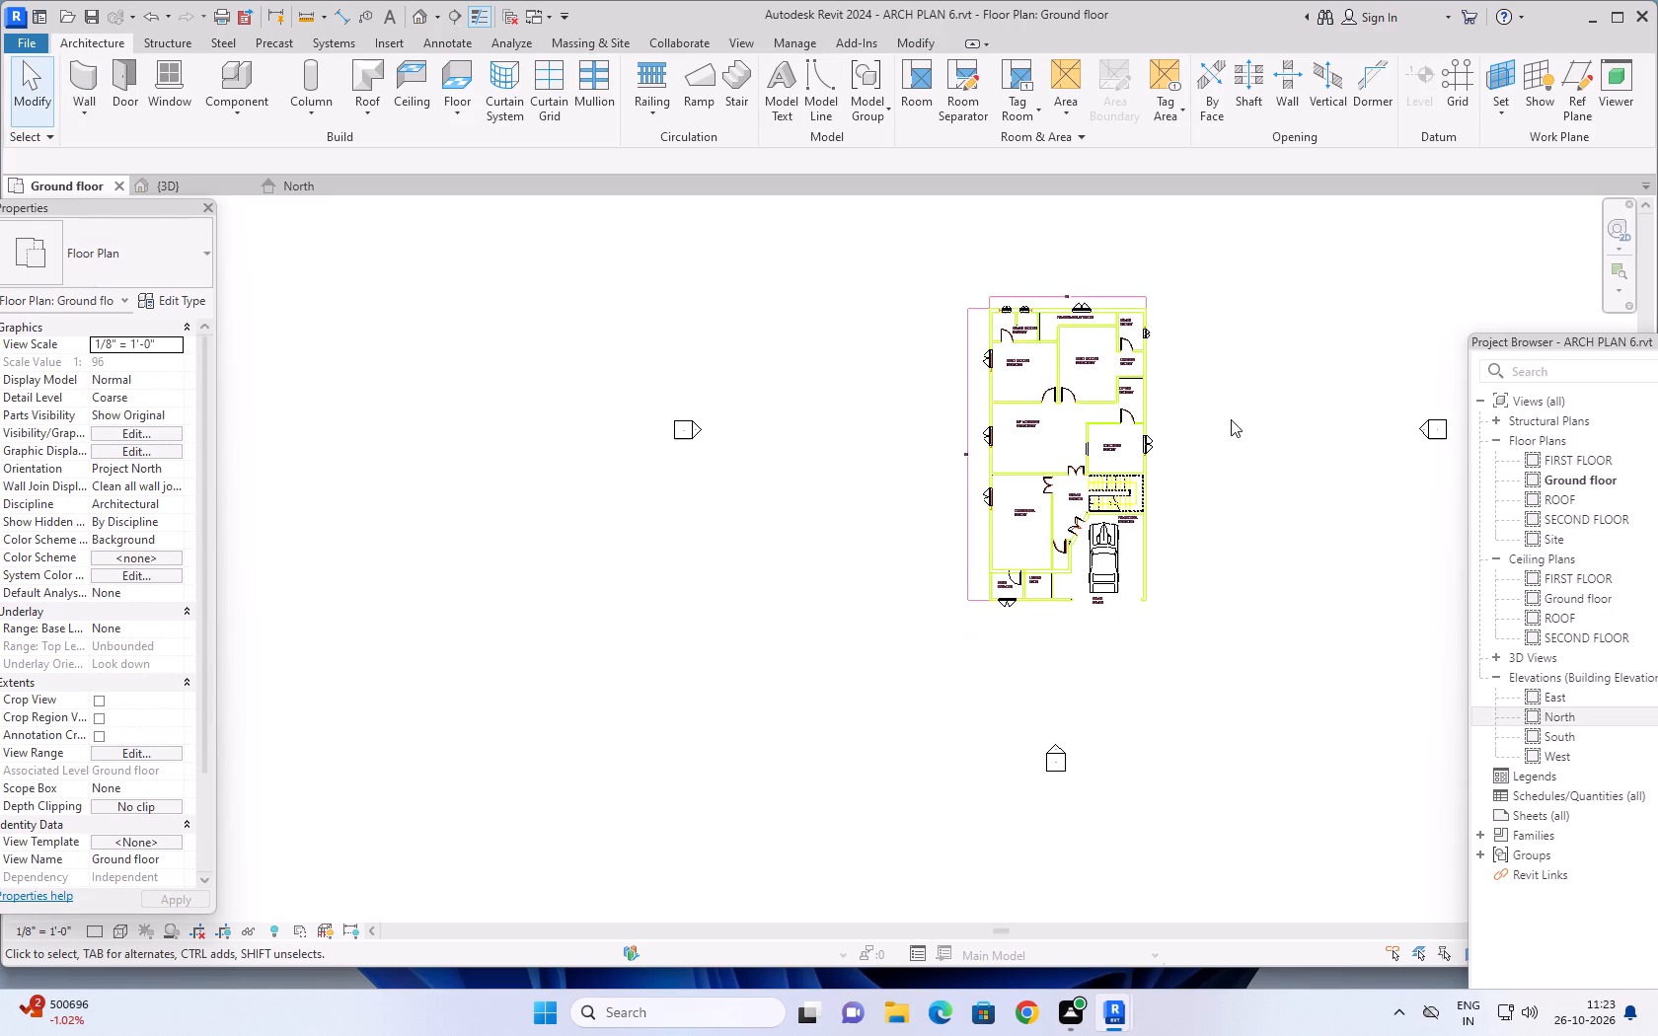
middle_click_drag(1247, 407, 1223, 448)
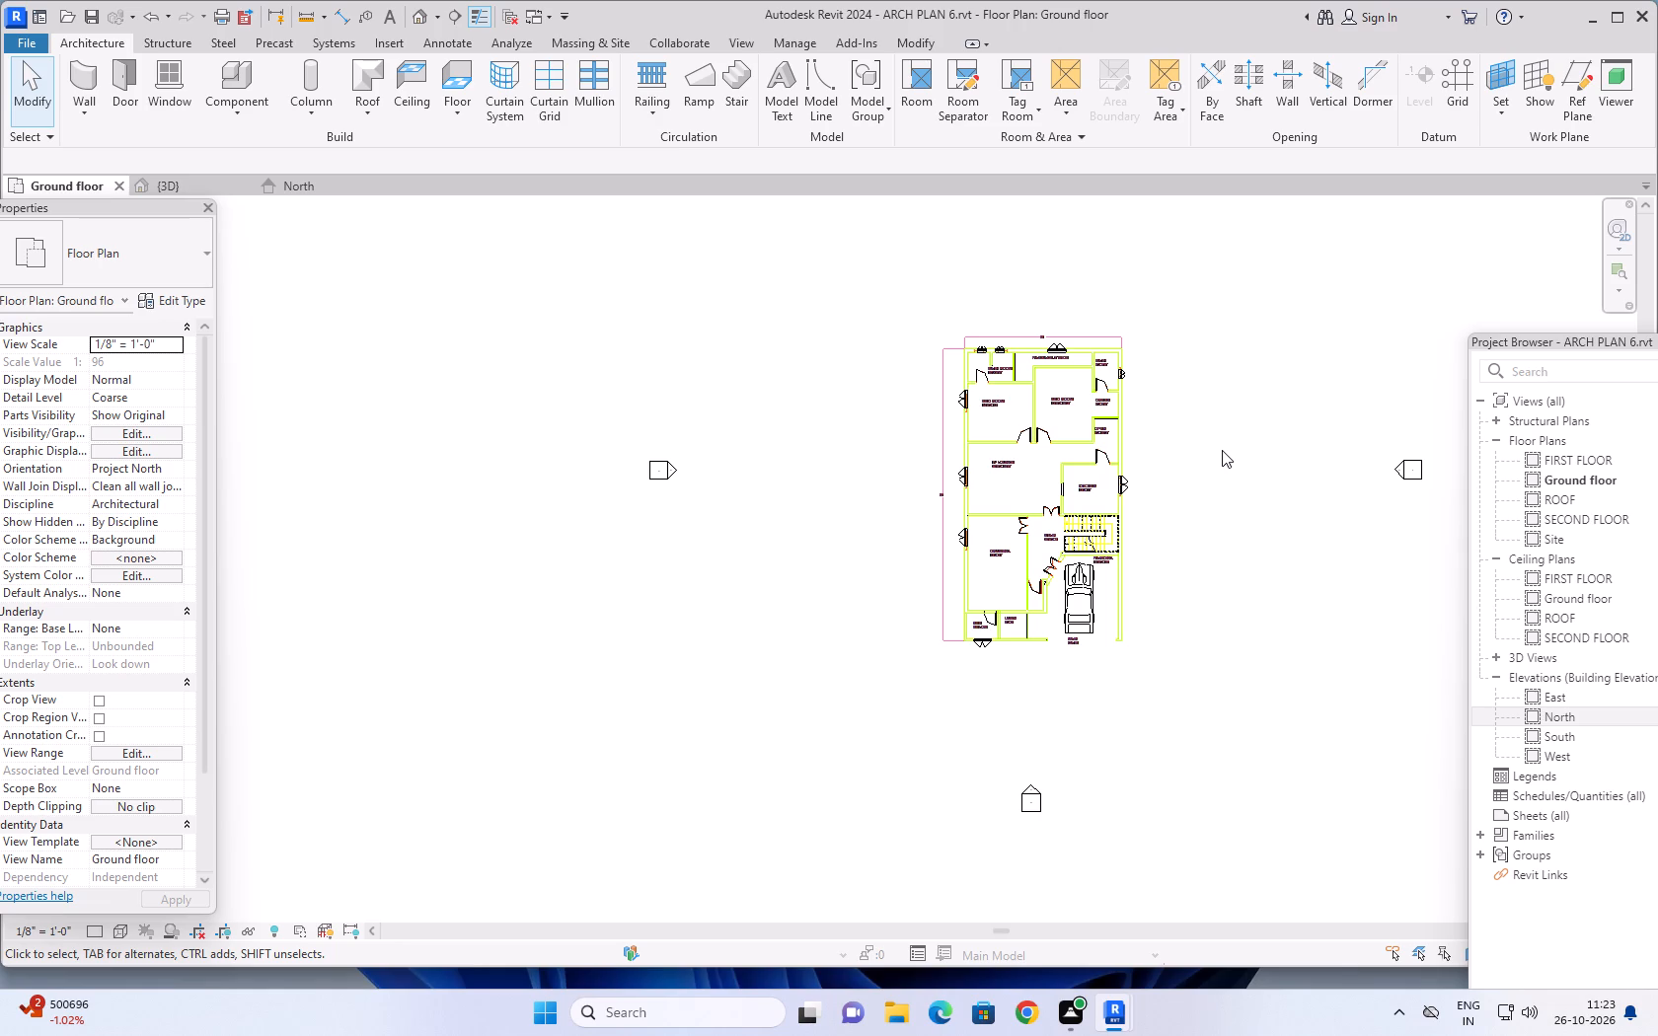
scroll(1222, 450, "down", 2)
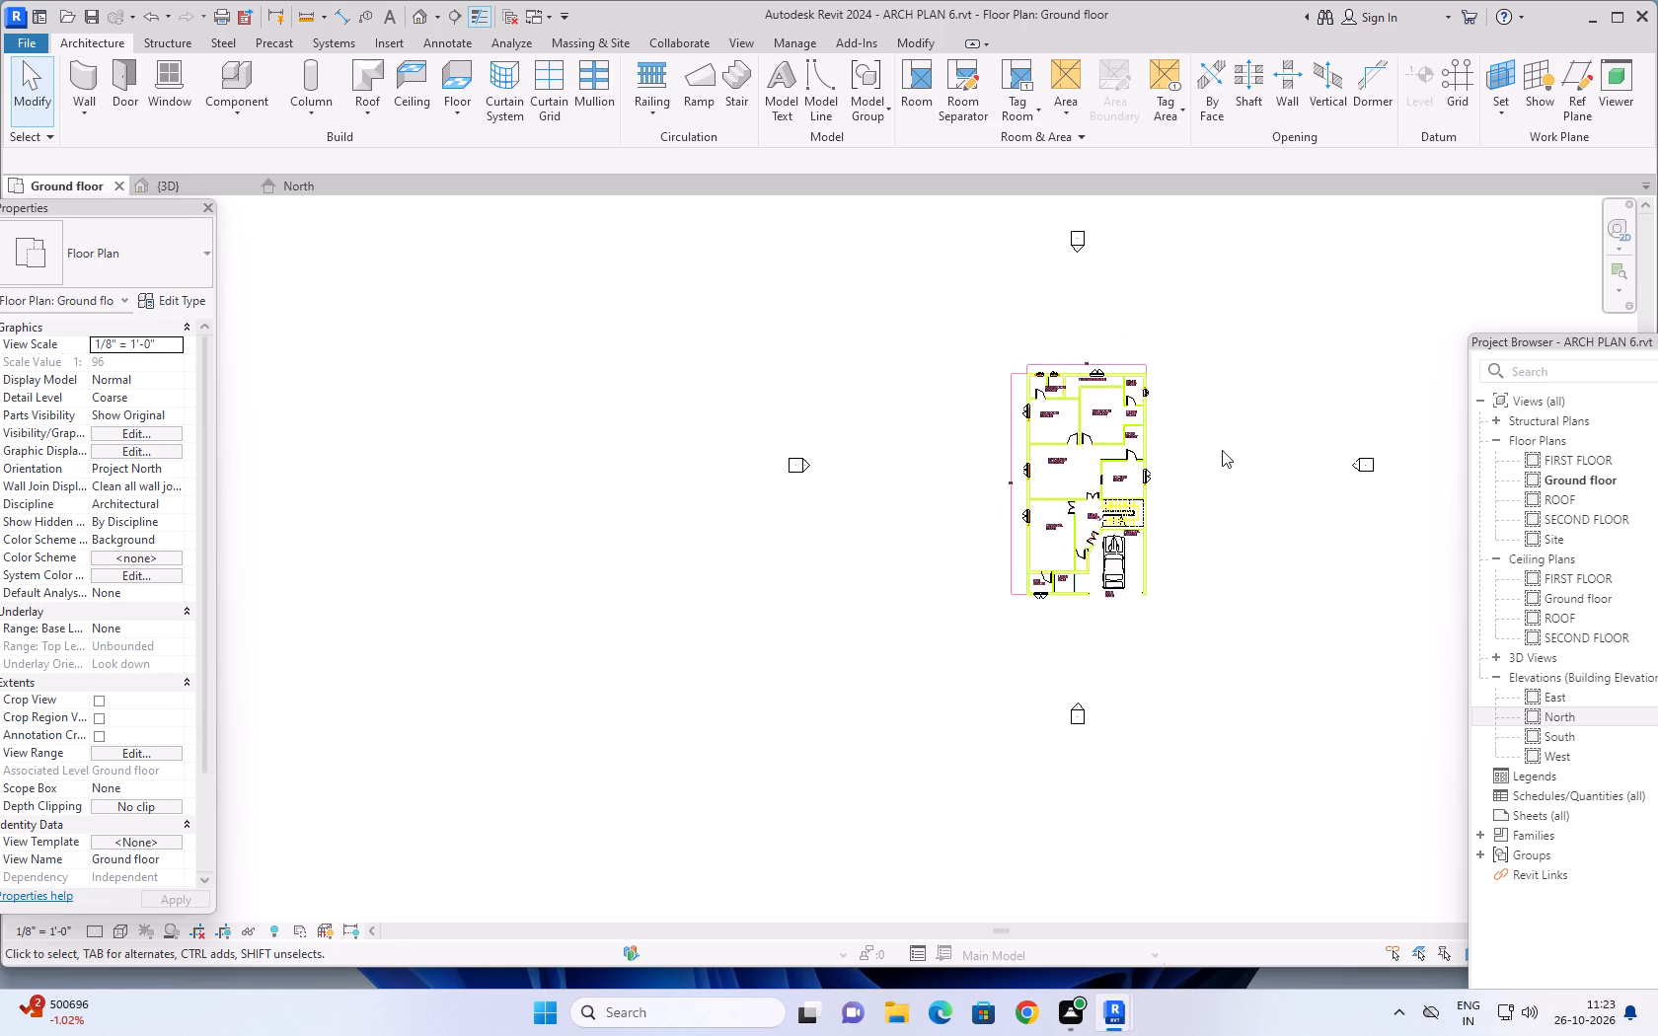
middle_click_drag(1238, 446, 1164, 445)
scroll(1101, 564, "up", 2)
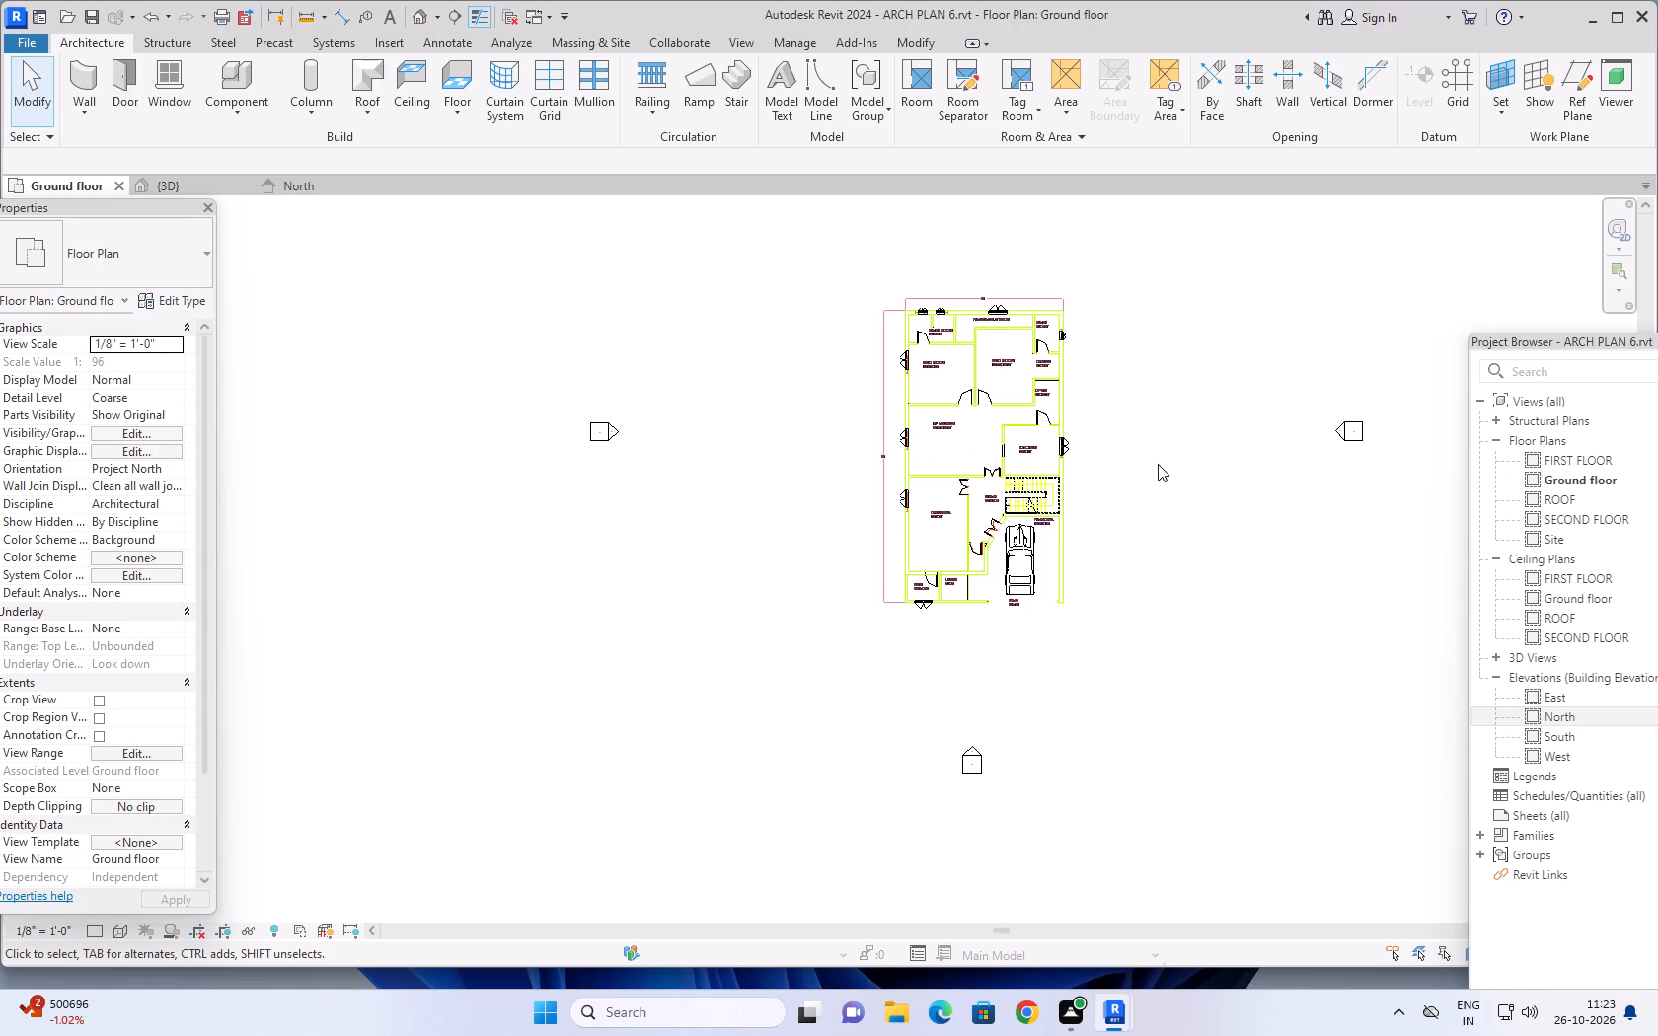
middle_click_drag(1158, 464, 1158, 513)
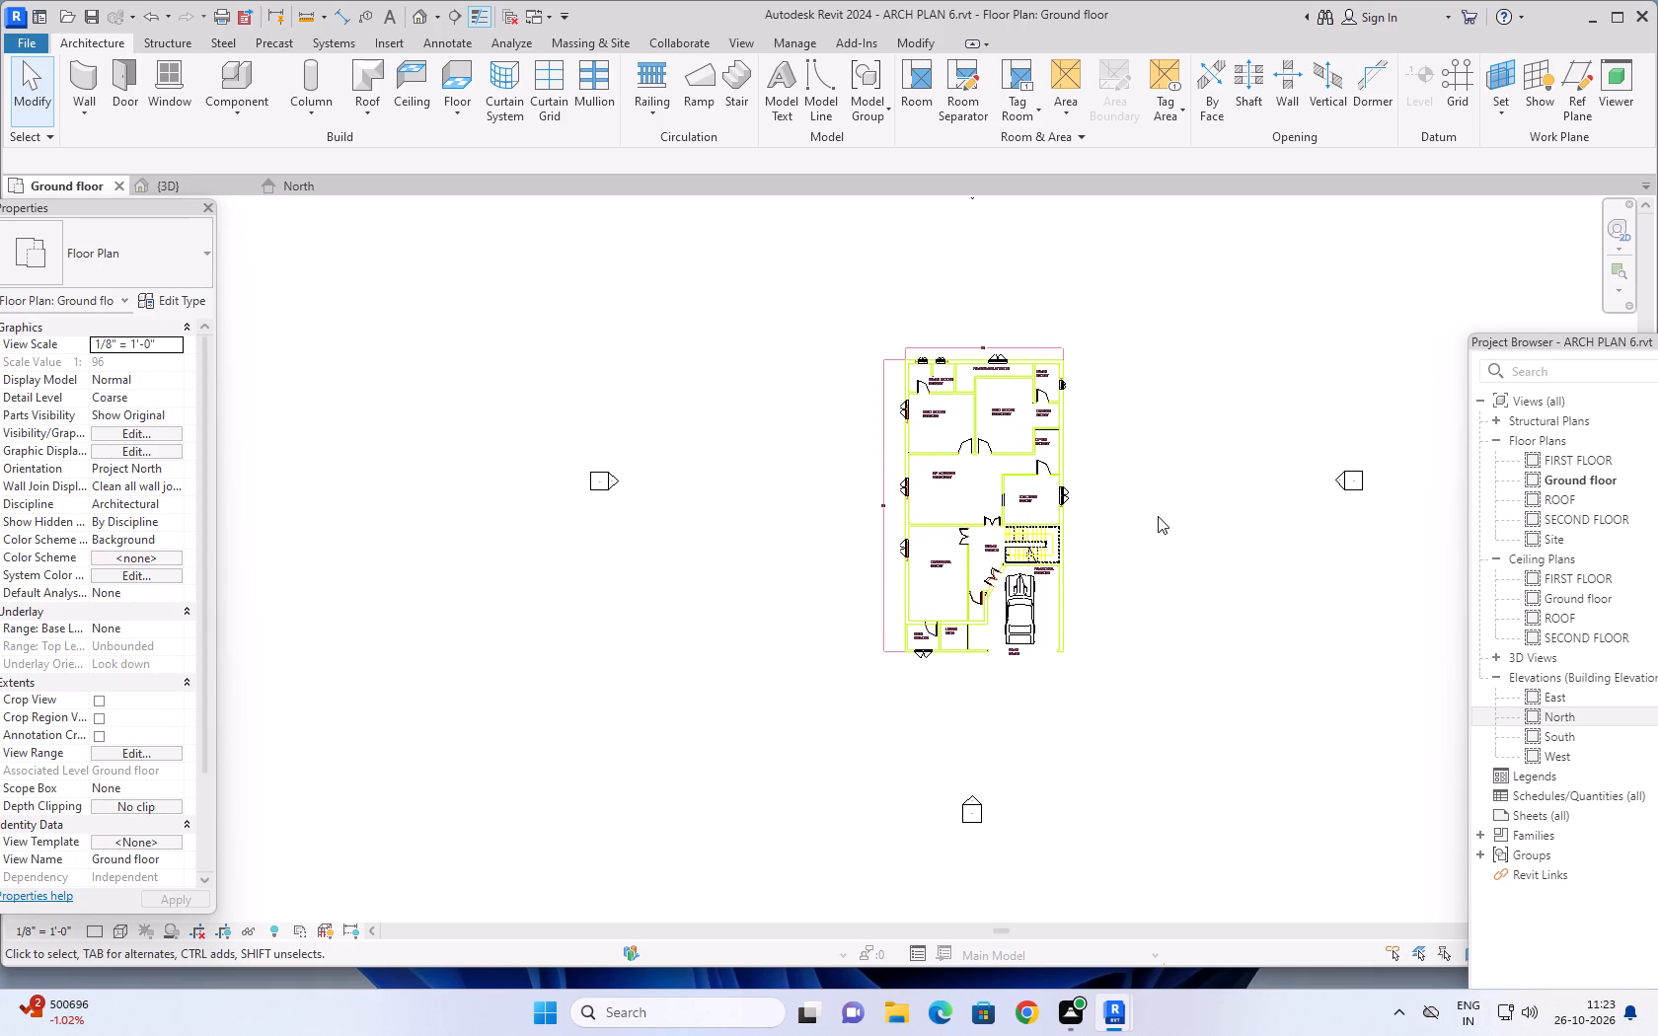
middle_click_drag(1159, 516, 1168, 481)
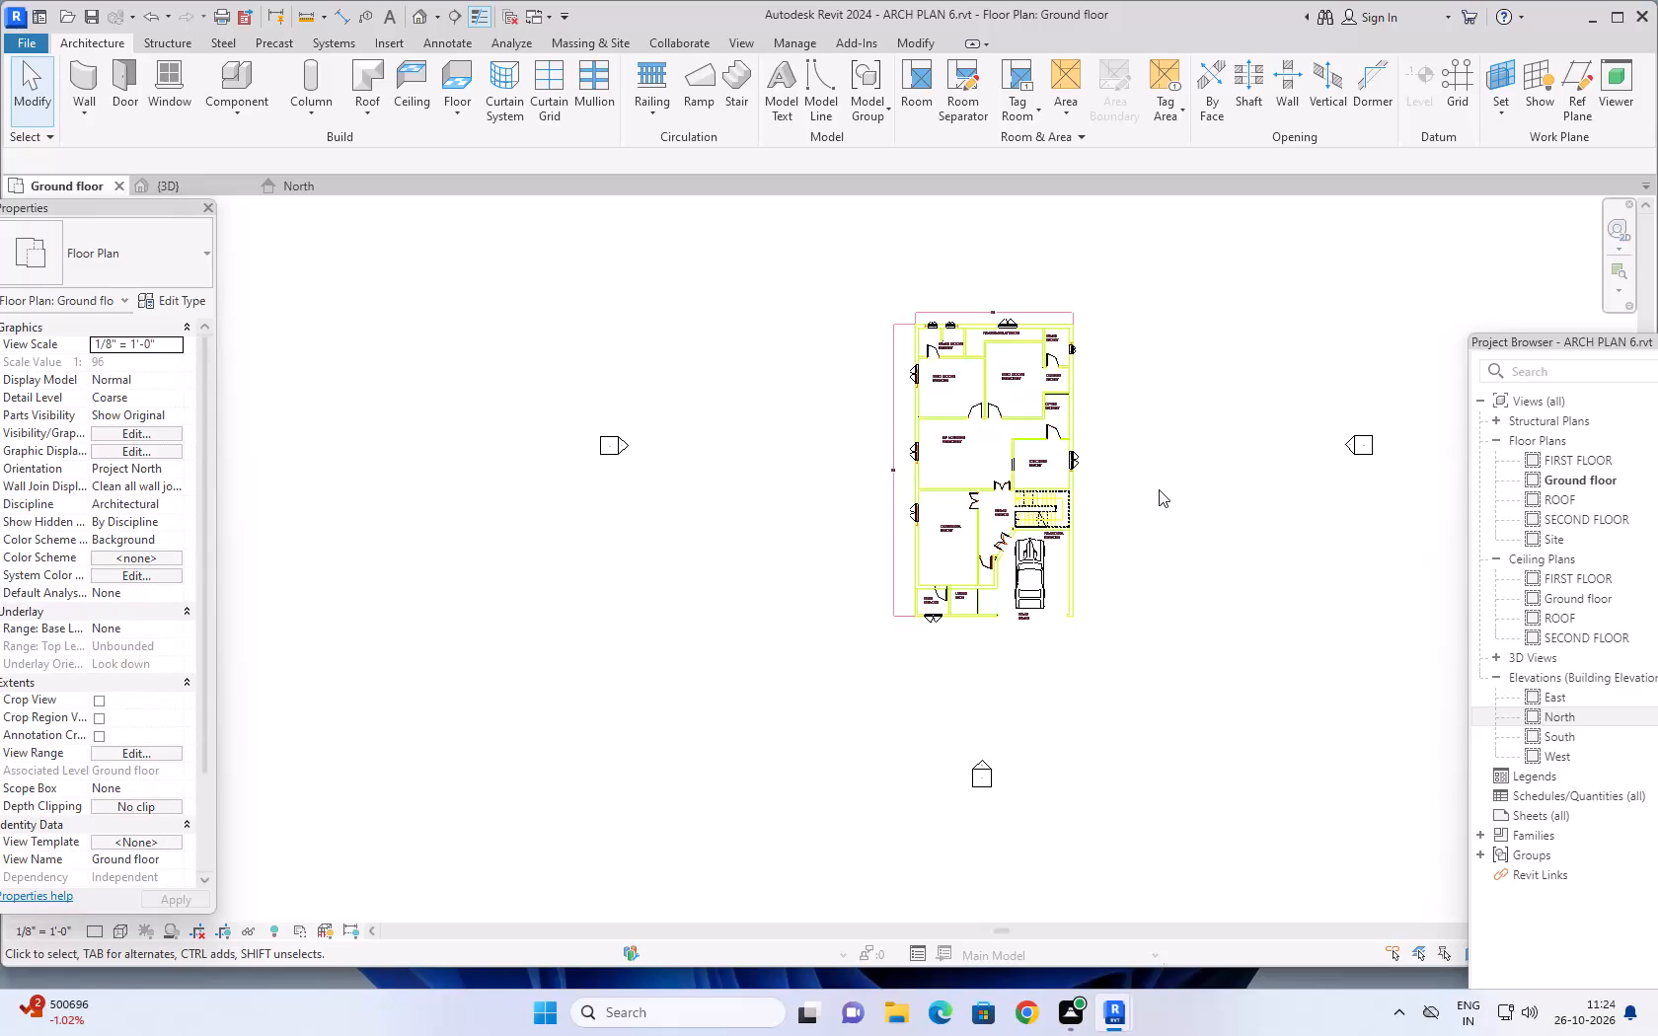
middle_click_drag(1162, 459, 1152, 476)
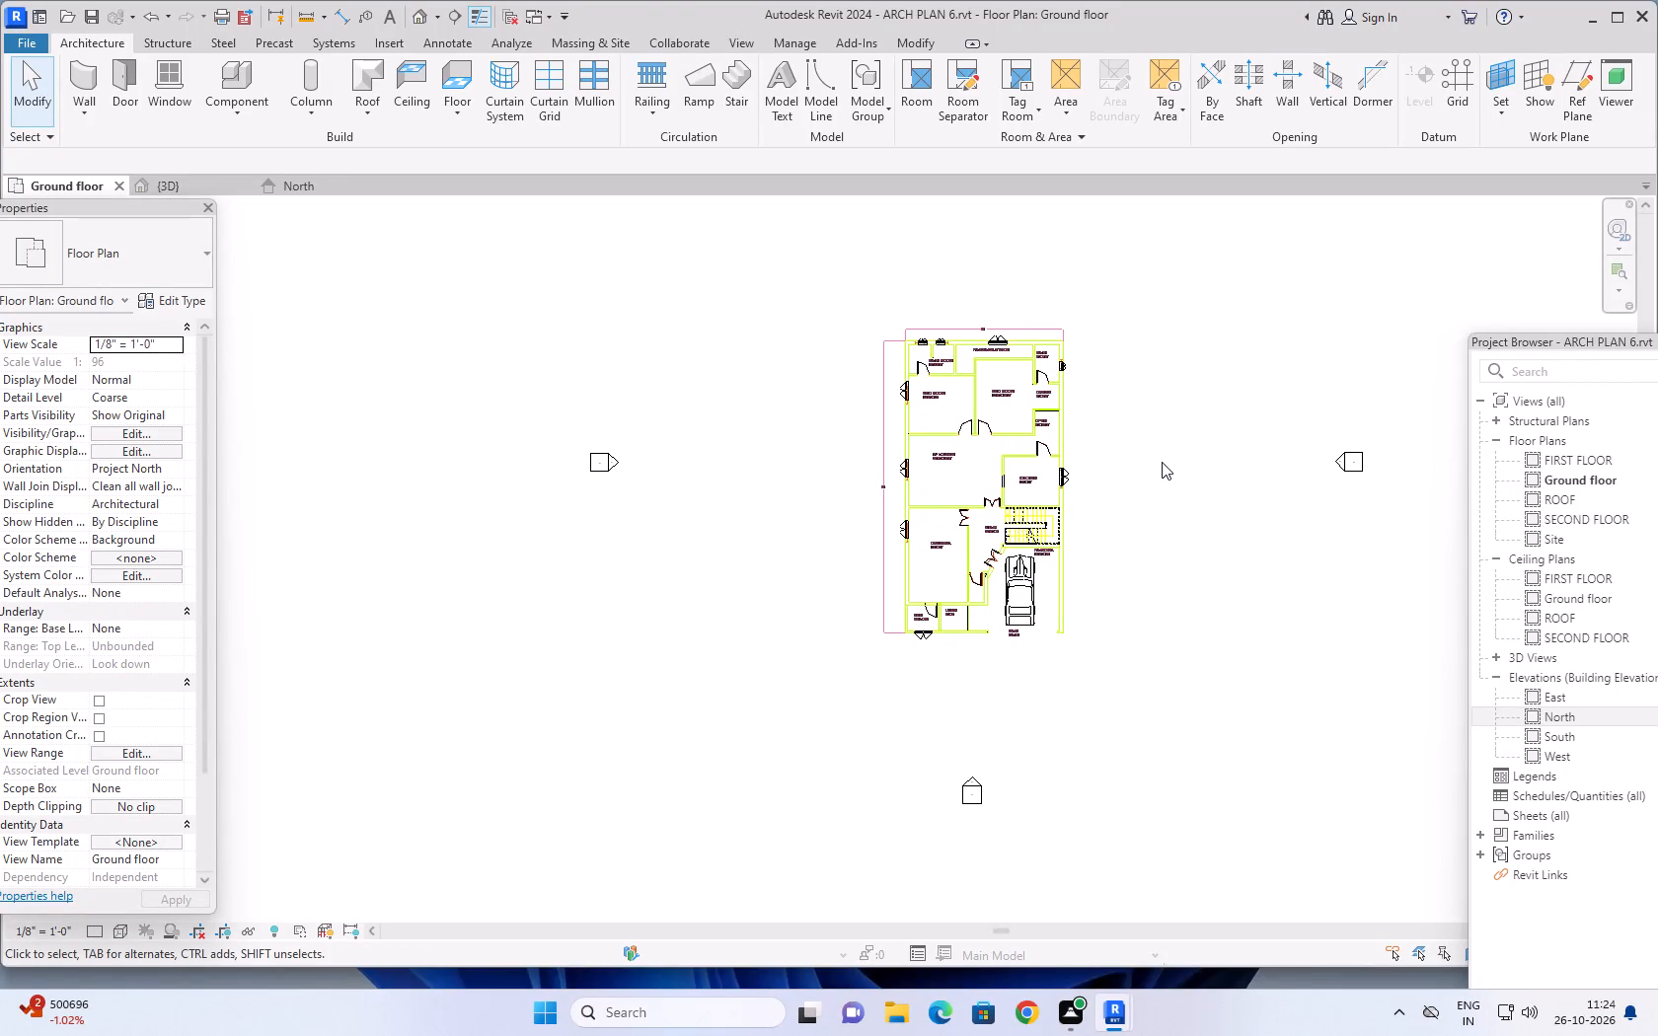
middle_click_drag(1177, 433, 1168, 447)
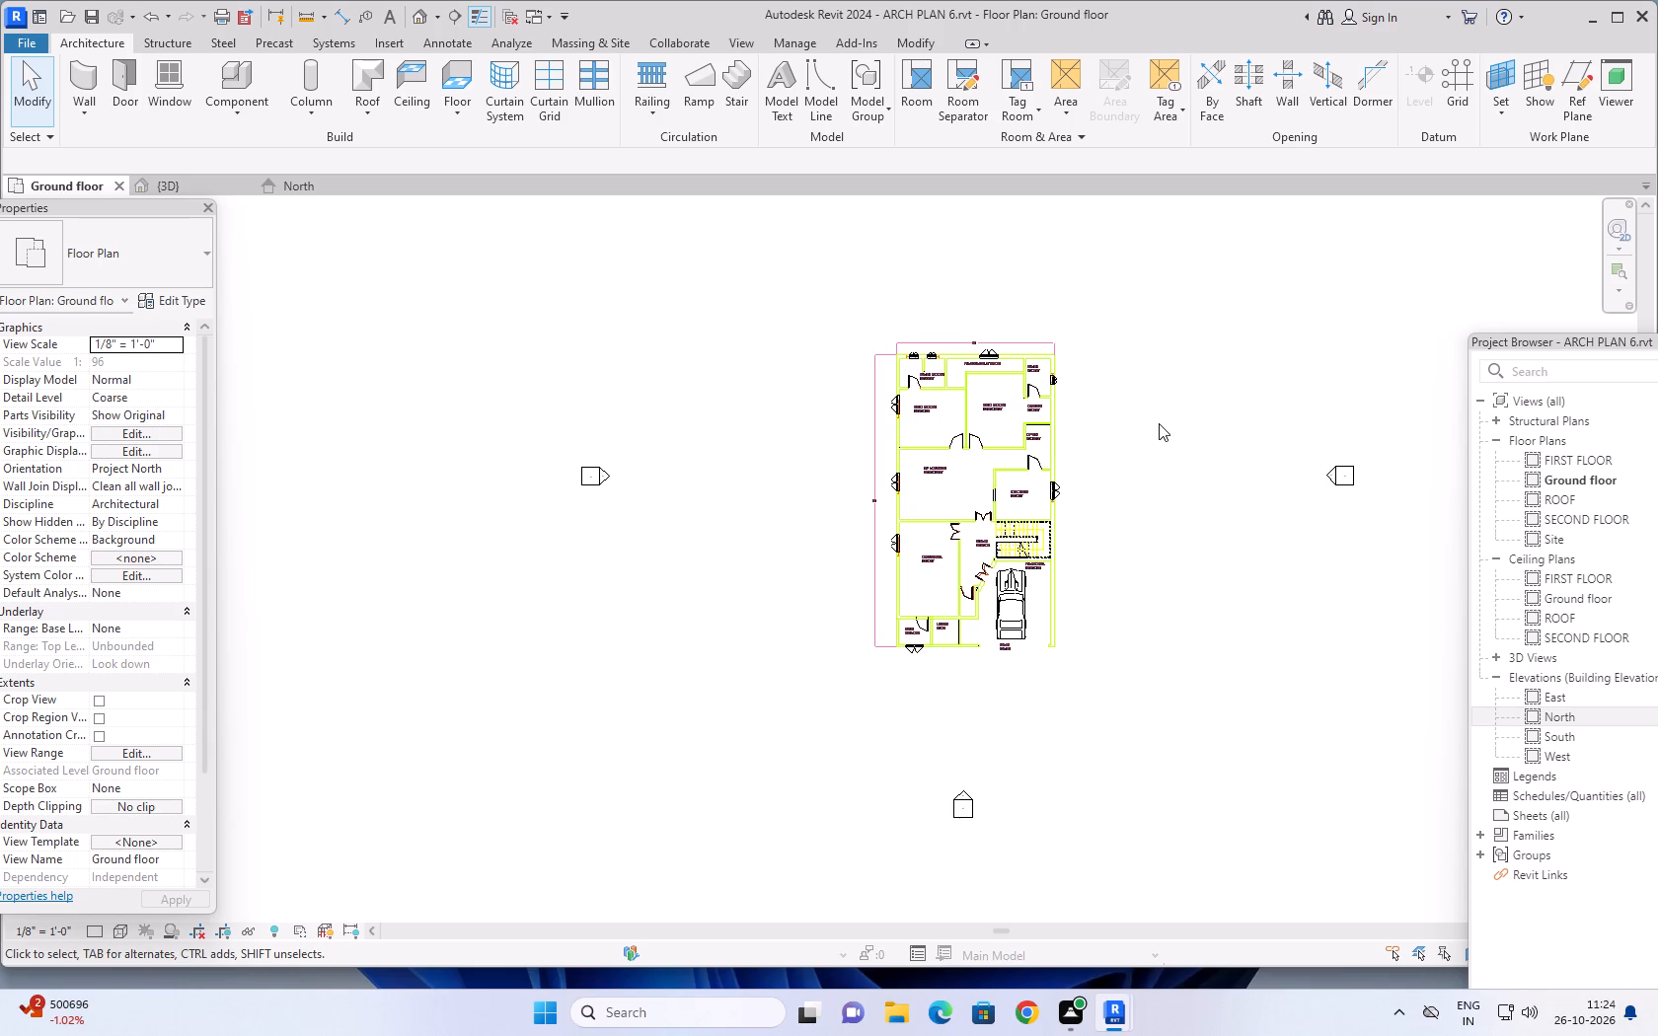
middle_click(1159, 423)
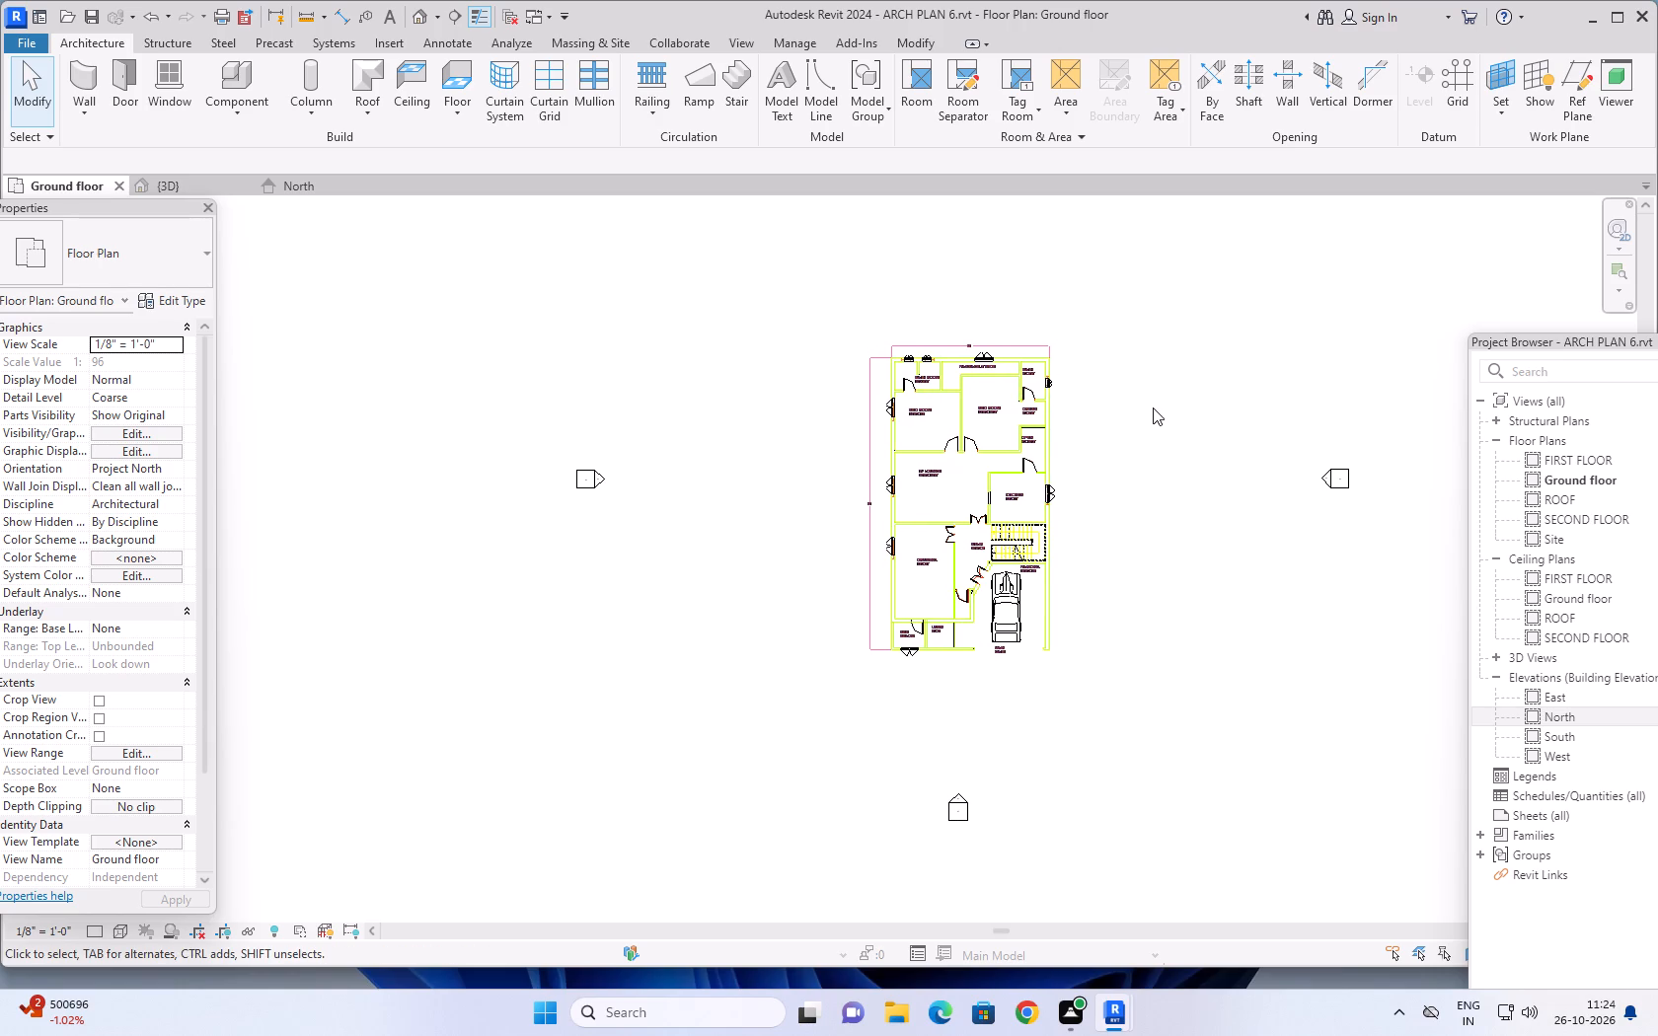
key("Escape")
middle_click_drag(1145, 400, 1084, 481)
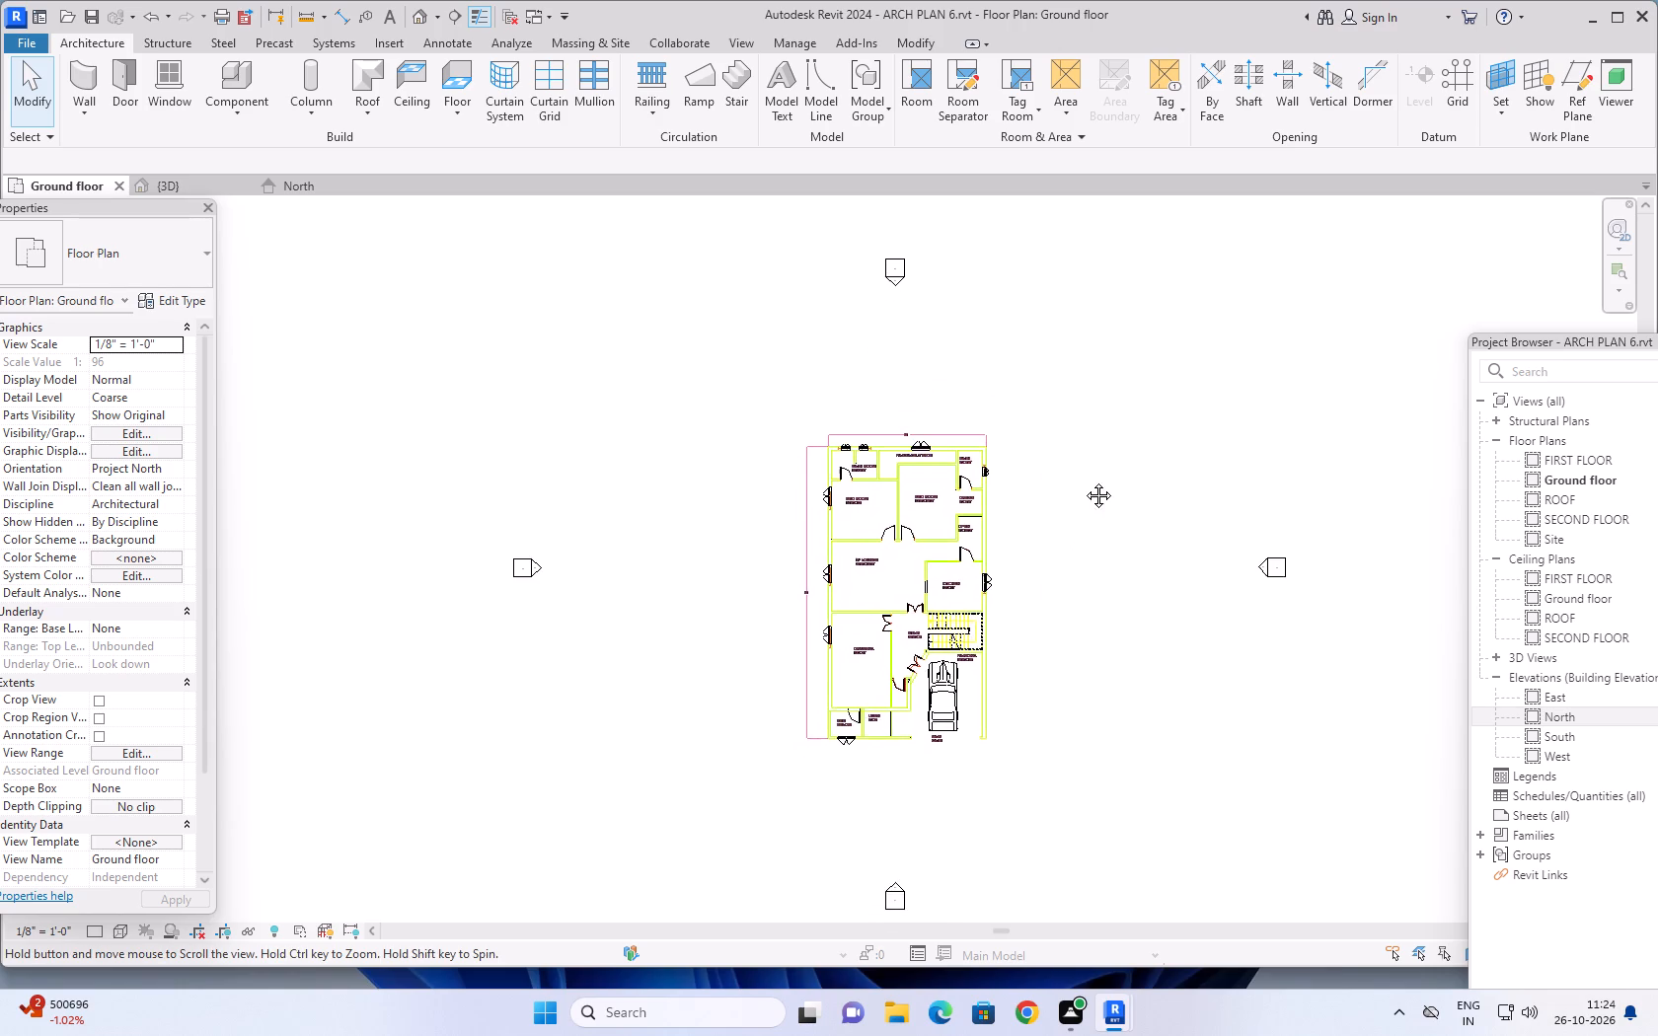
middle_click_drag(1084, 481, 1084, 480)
Inspect the ground floor plan, checking the parking area and the wall ends at the main gate.
scroll(1022, 485, "up", 3)
middle_click_drag(1038, 487, 1102, 365)
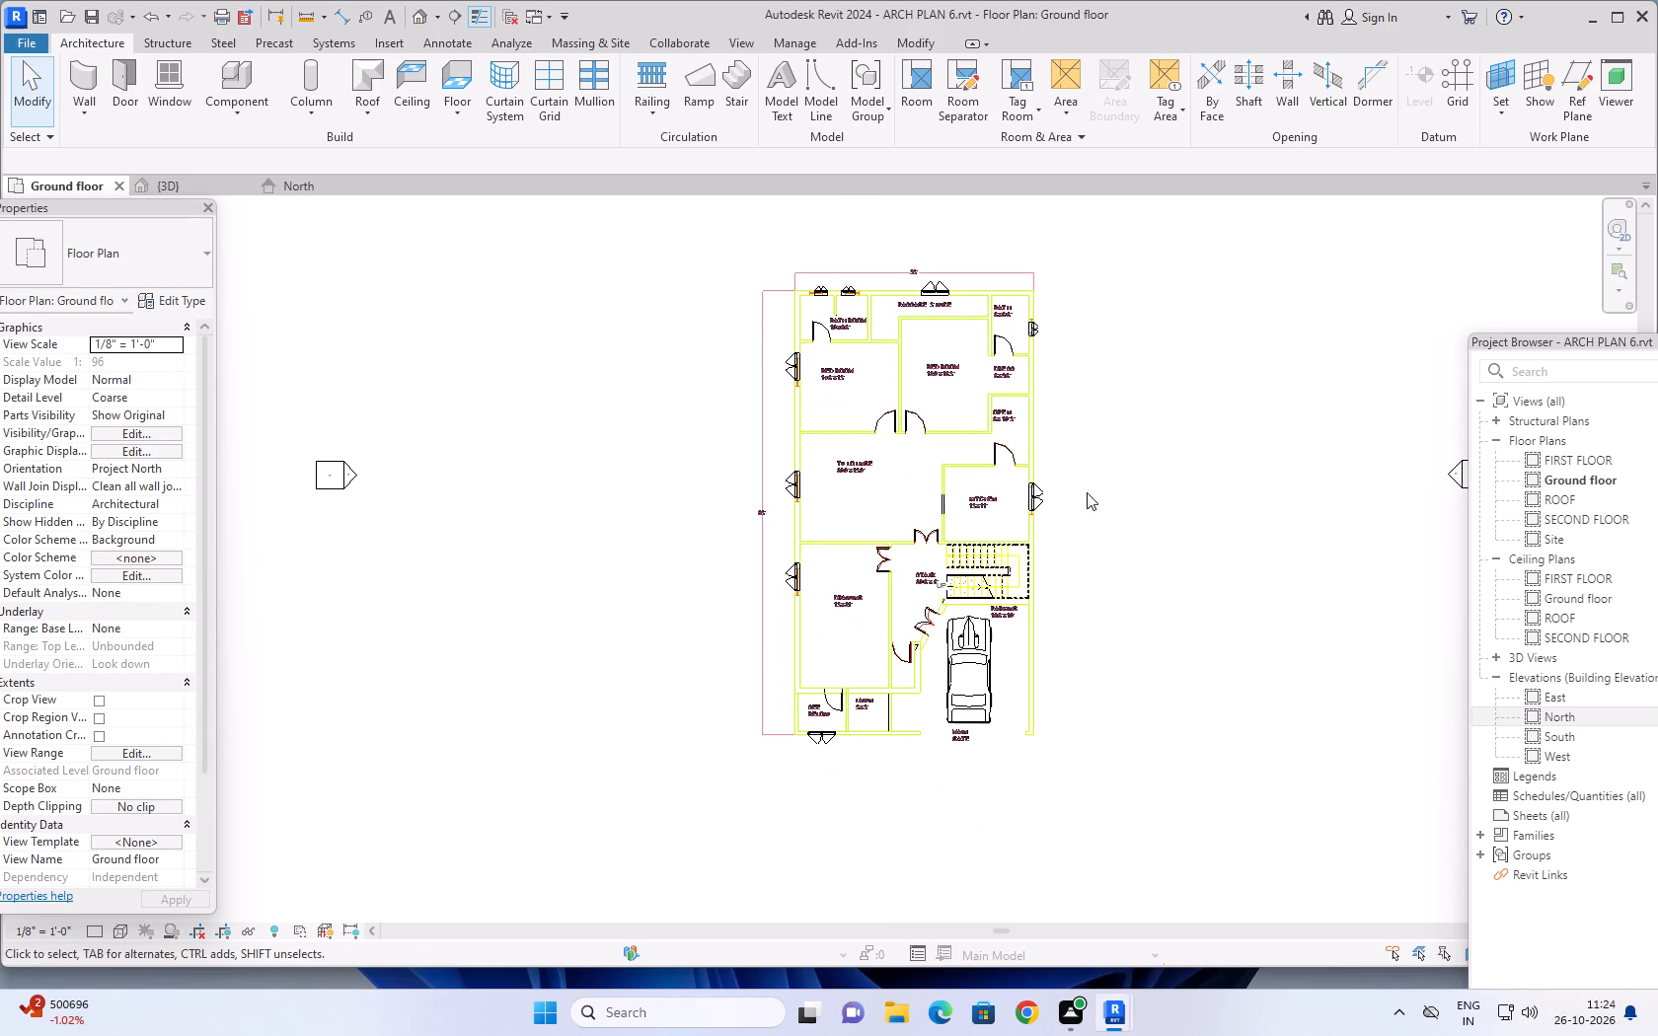
scroll(1075, 635, "up", 1)
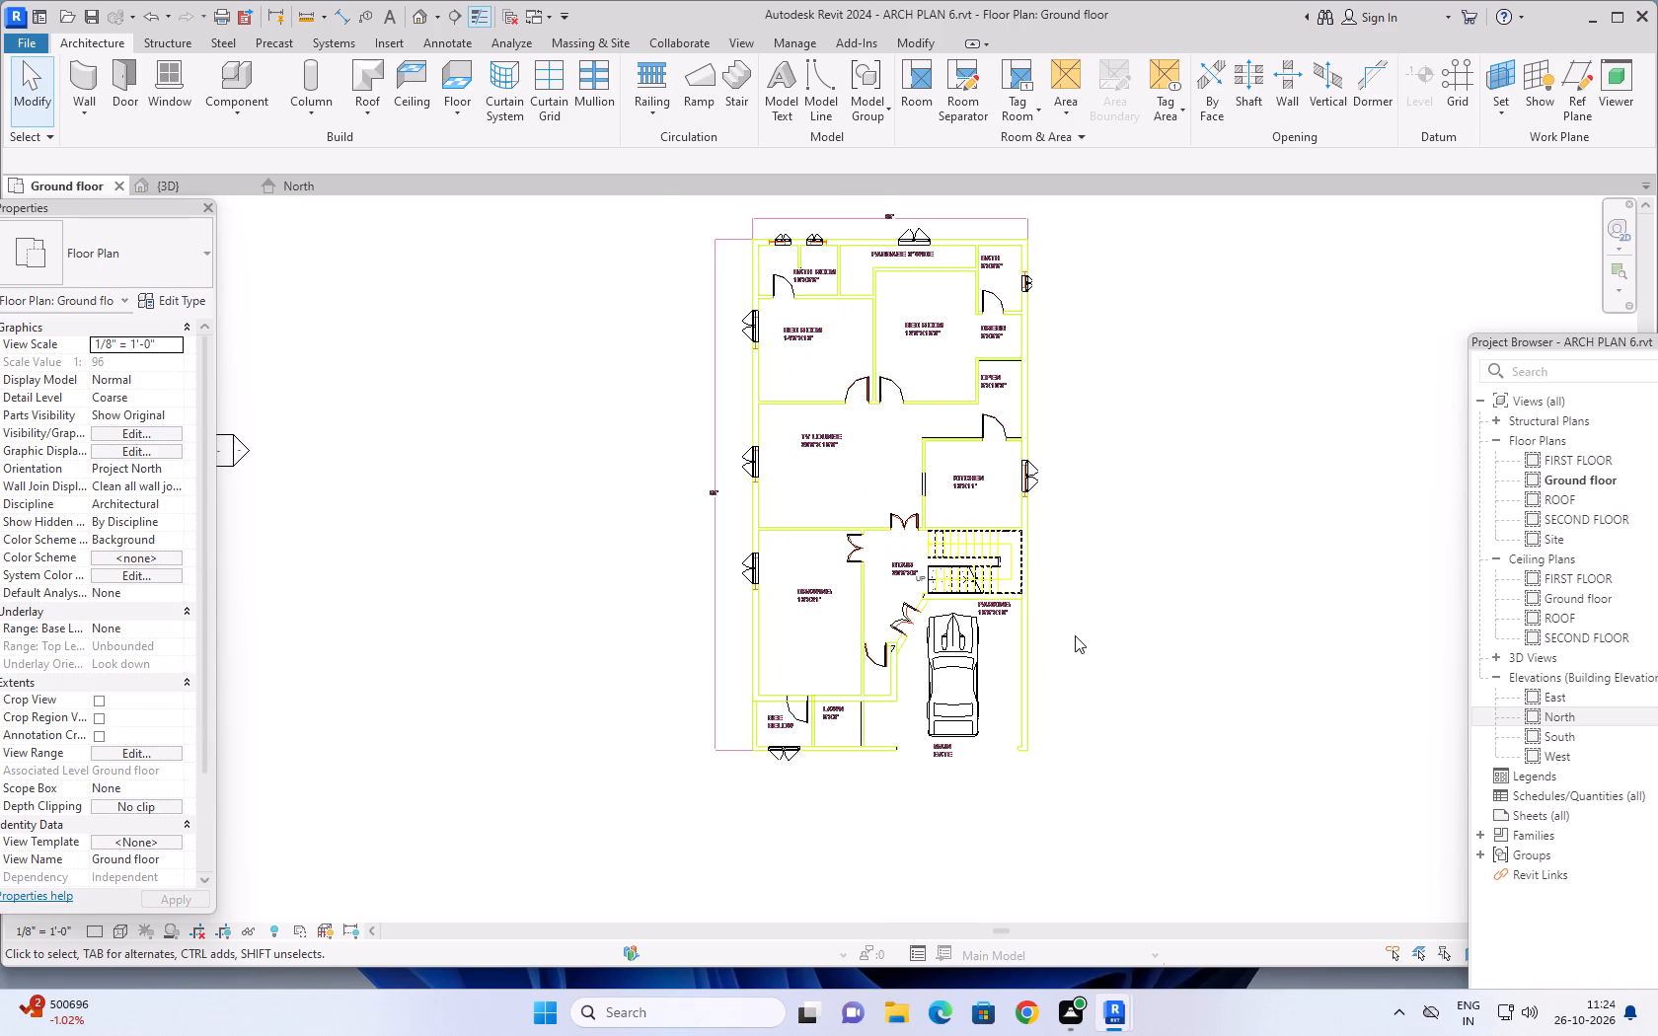
scroll(1075, 635, "up", 3)
scroll(977, 825, "up", 5)
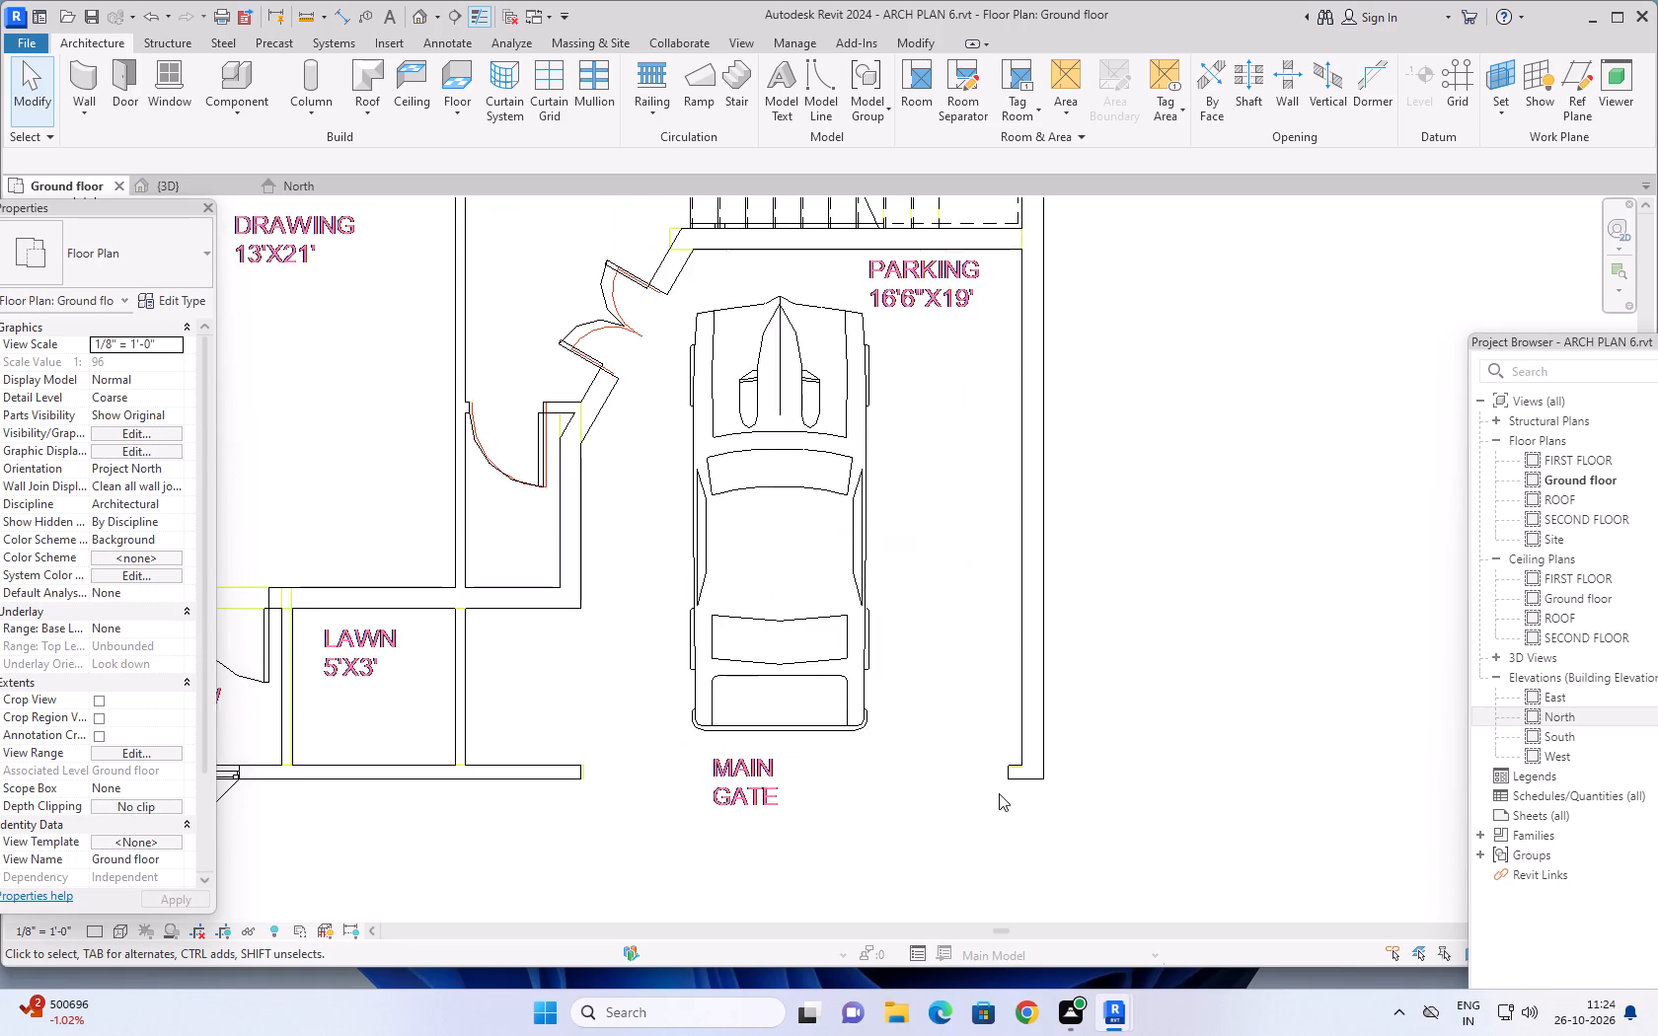
scroll(999, 793, "up", 2)
scroll(1006, 785, "down", 5)
scroll(1088, 720, "down", 7)
middle_click_drag(1164, 611, 1163, 611)
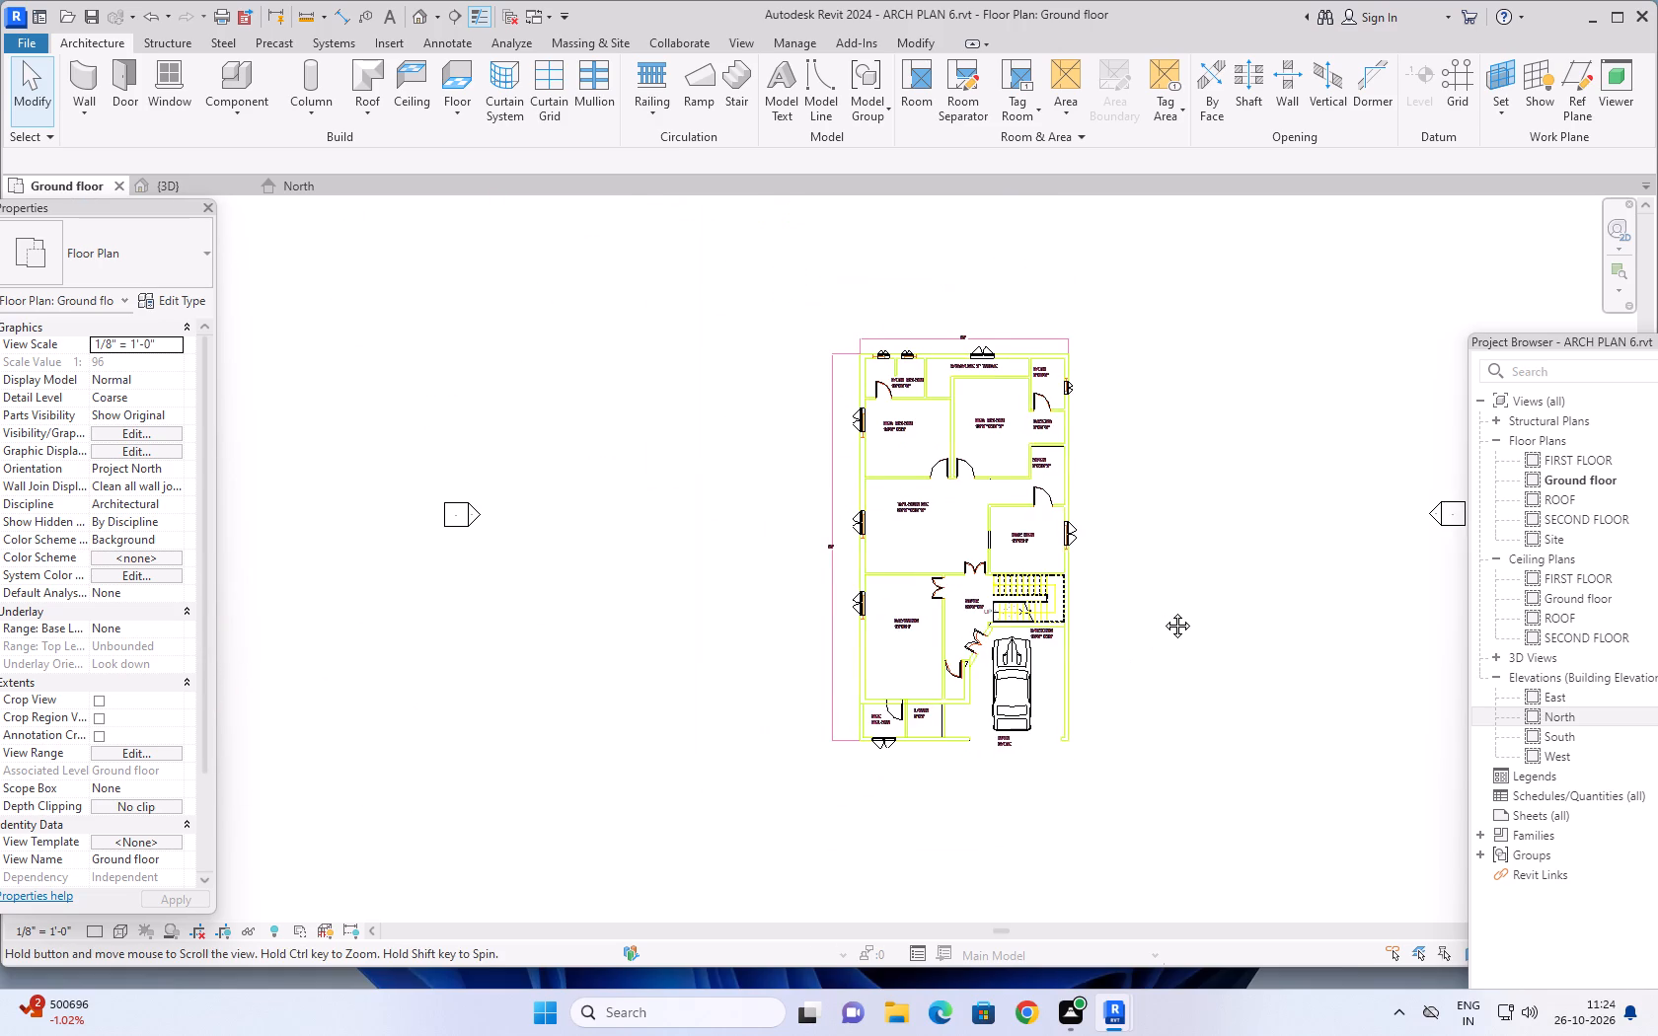
middle_click_drag(1163, 611, 1149, 638)
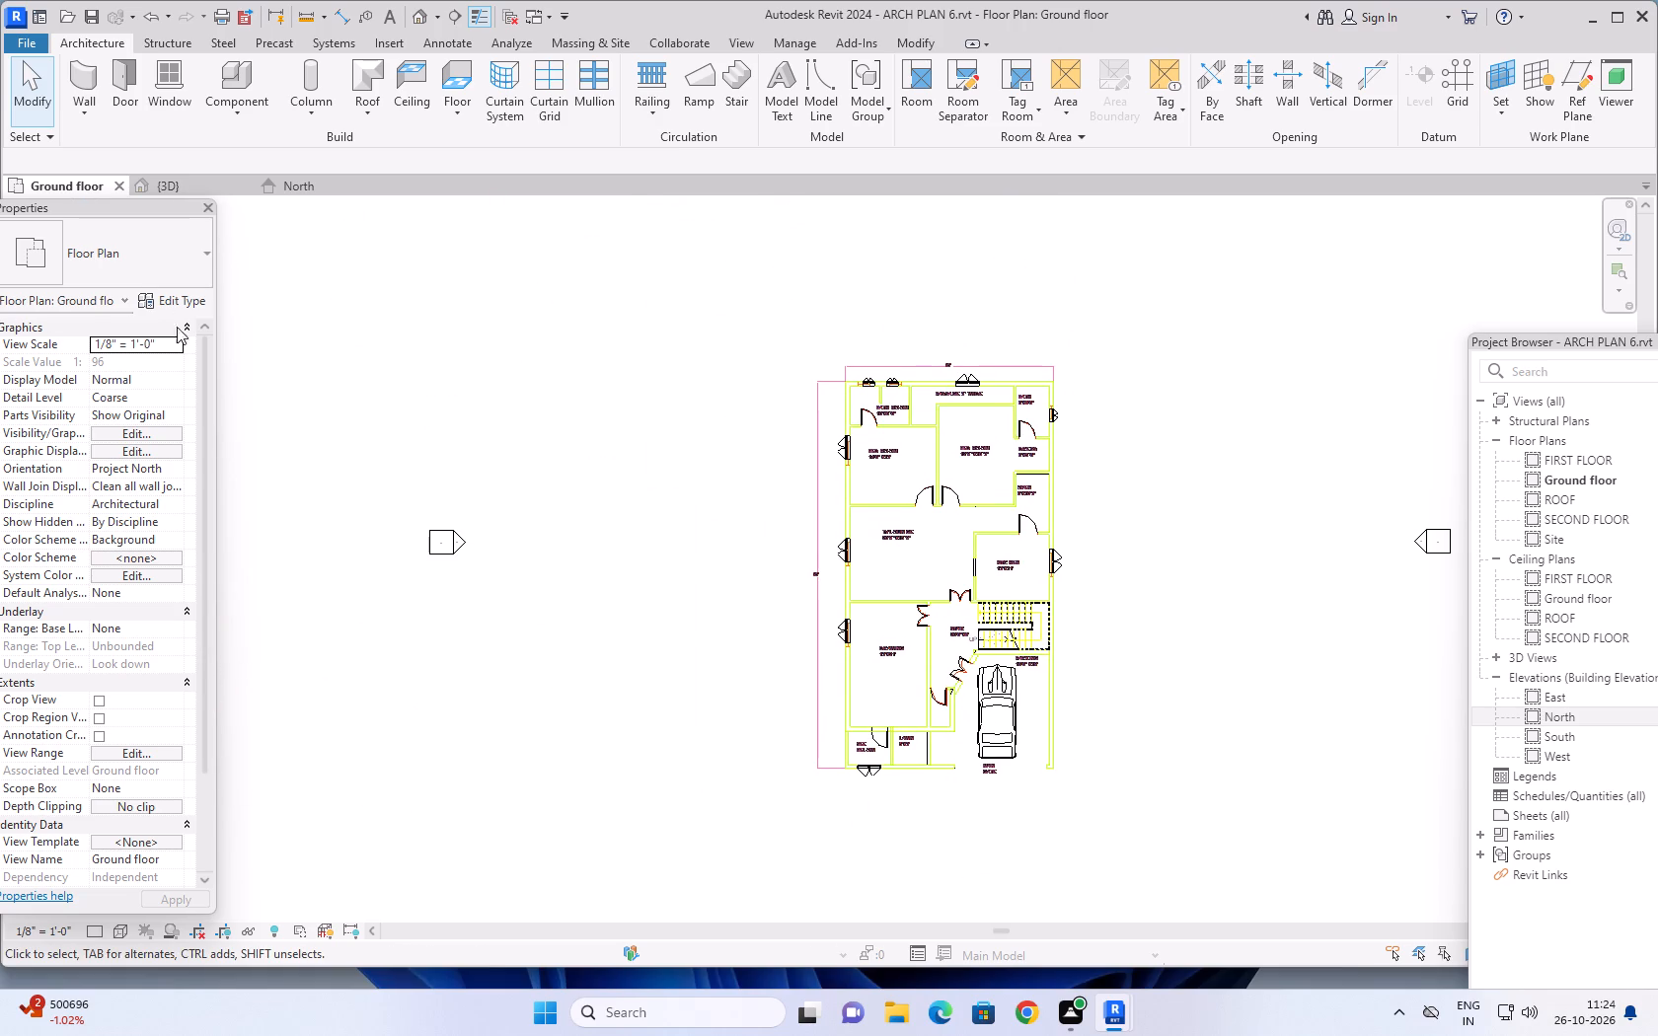
In the FIRST FLOOR plan, create a Generic - 12" floor with a rectangular boundary along the house's outer walls, about 35' by 65'.
double_click(1570, 460)
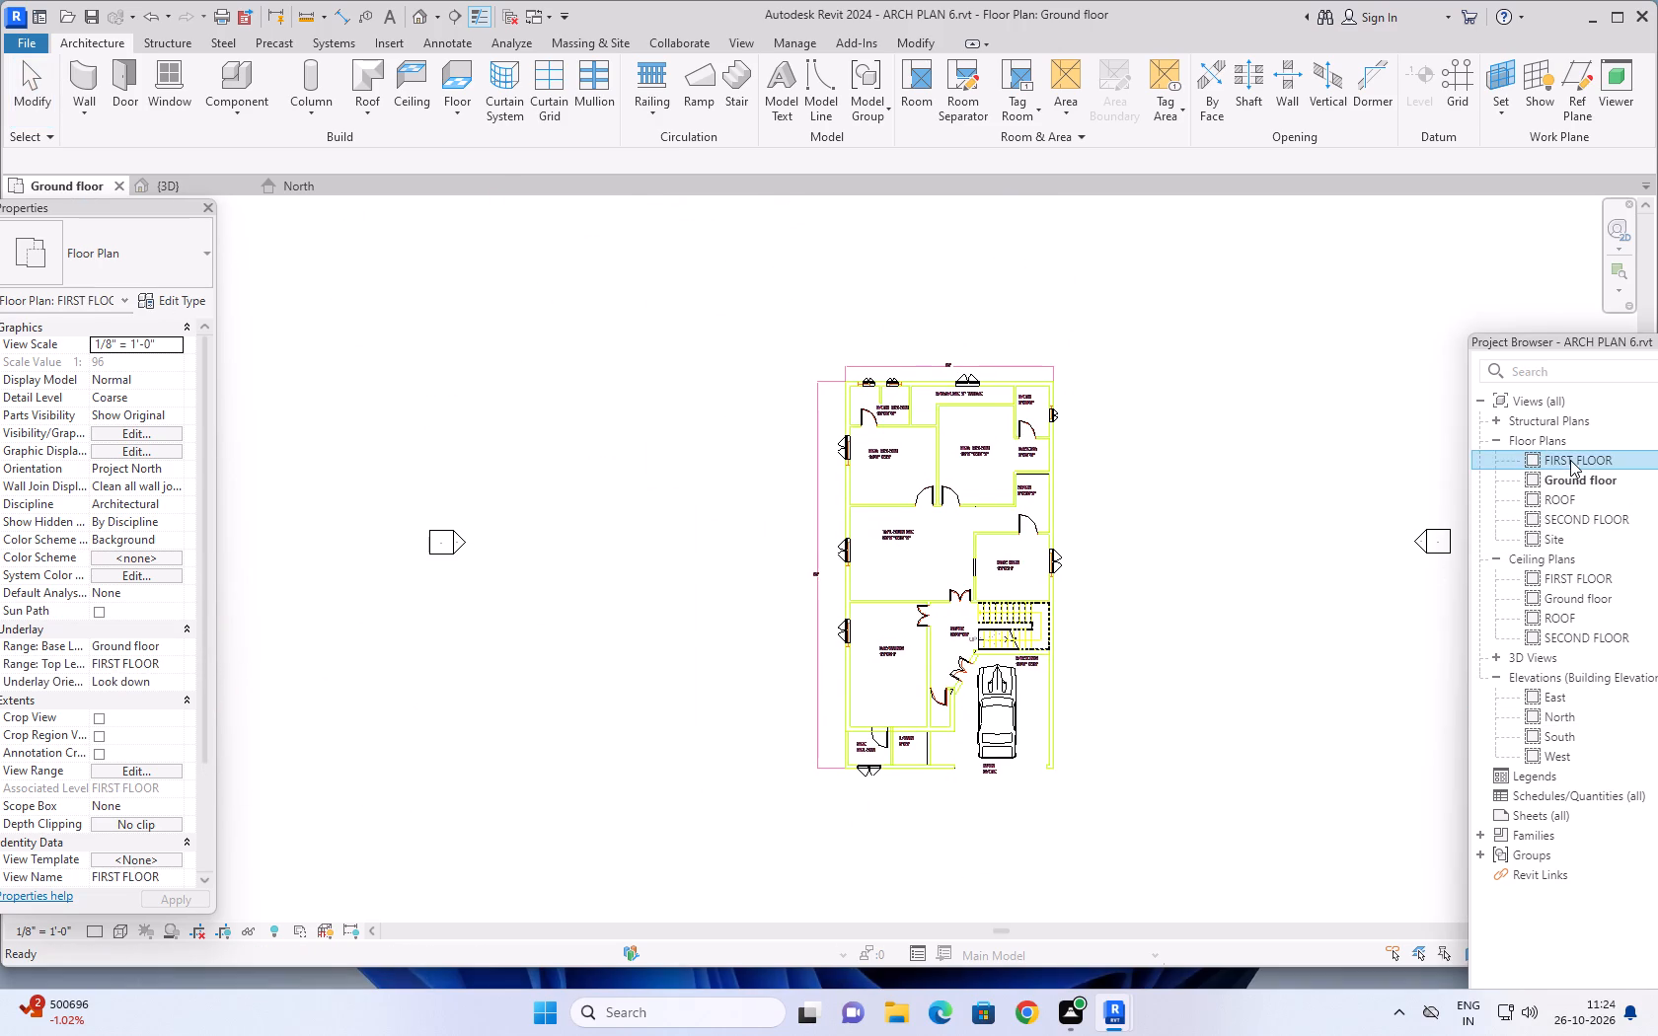
scroll(1136, 608, "down", 2)
middle_click_drag(1150, 613, 1052, 581)
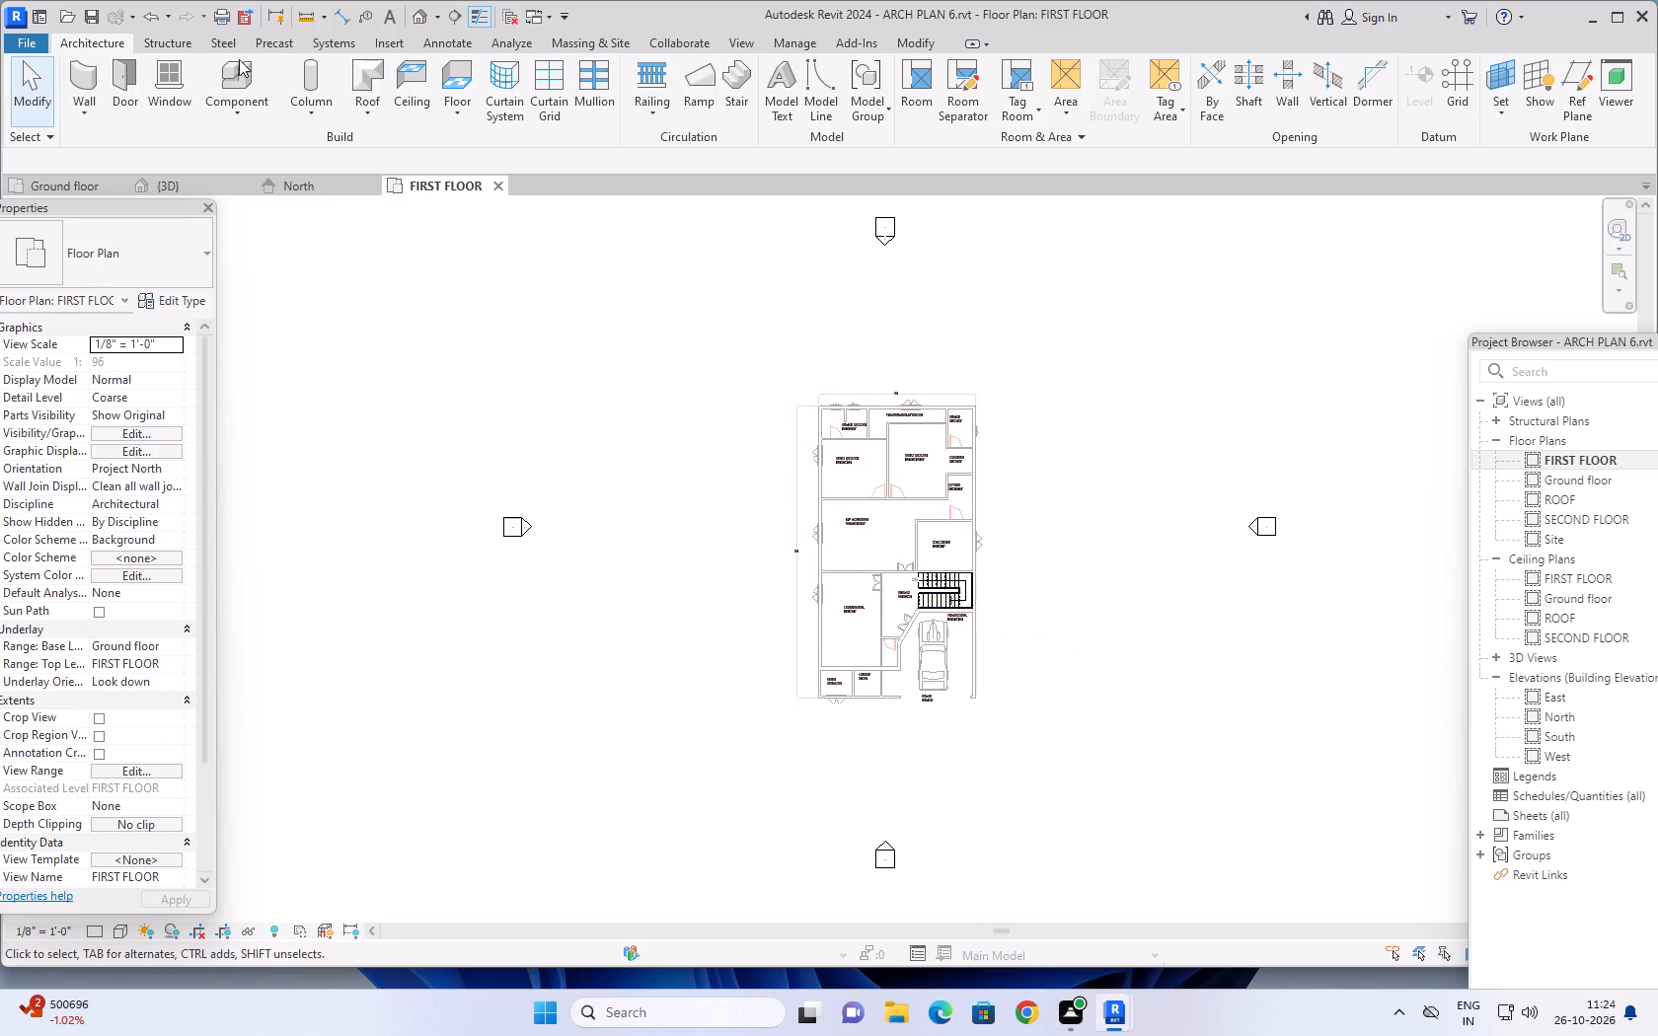
left_click(467, 111)
left_click(500, 150)
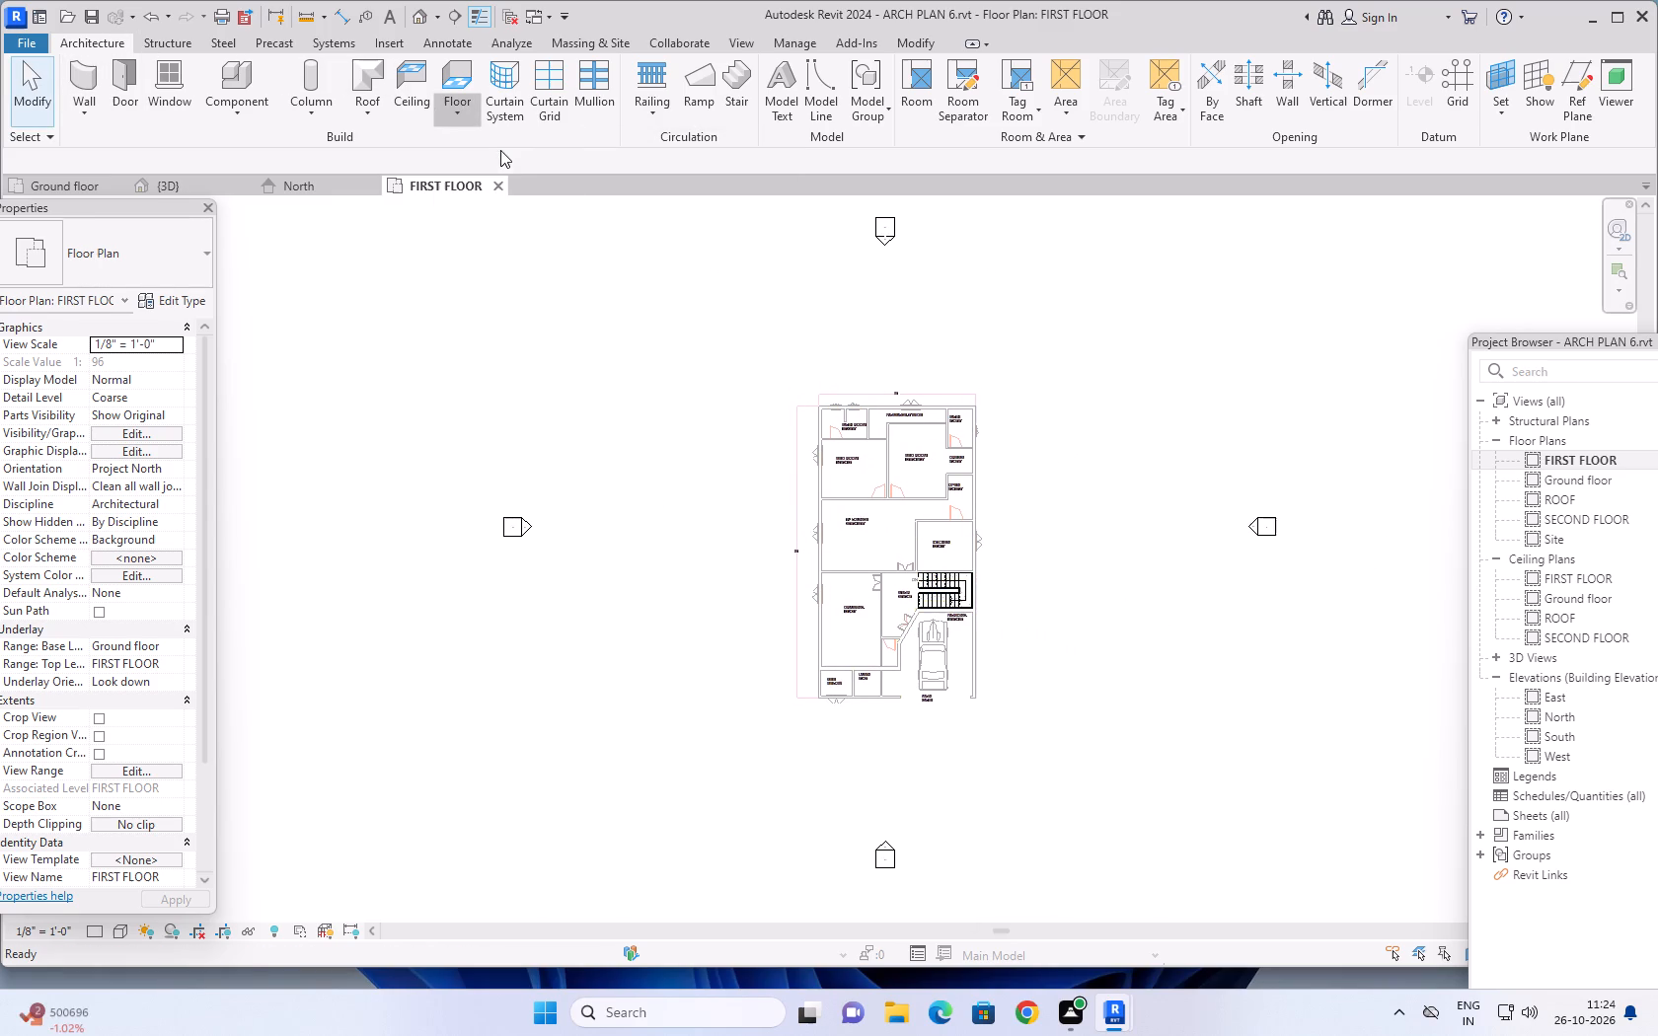
scroll(1075, 393, "down", 1)
middle_click_drag(1066, 389, 1007, 312)
left_click(1018, 64)
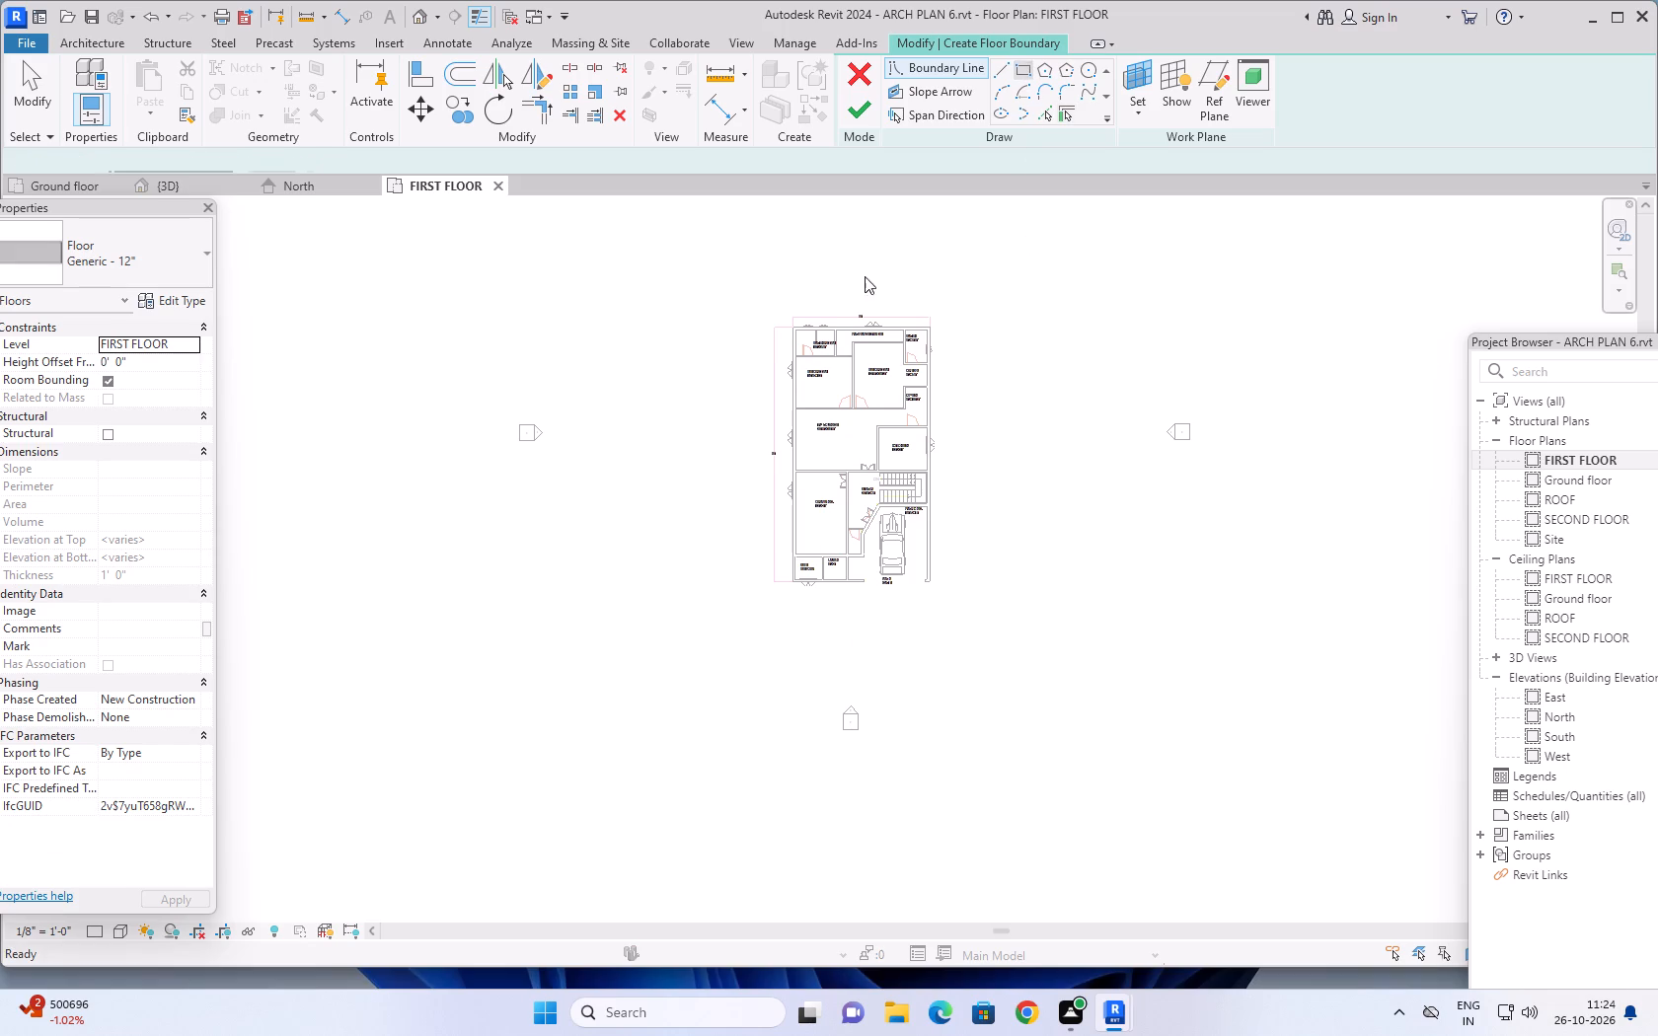
scroll(776, 331, "up", 10)
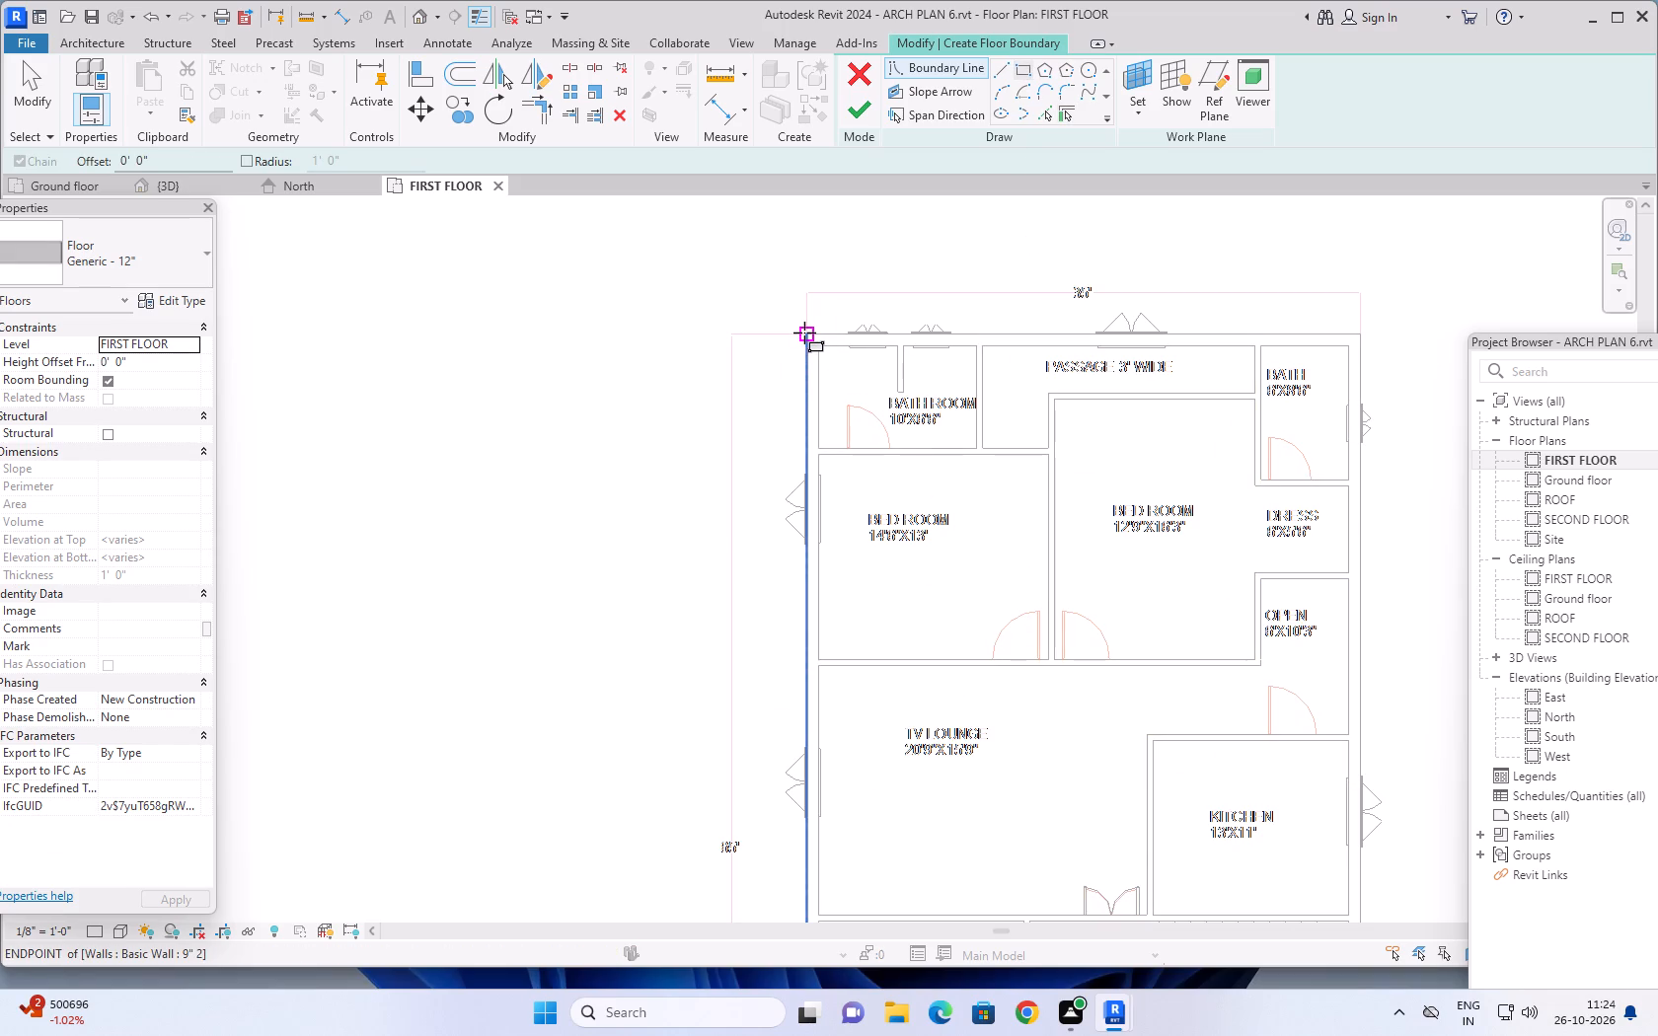
left_click(804, 333)
scroll(1087, 706, "down", 9)
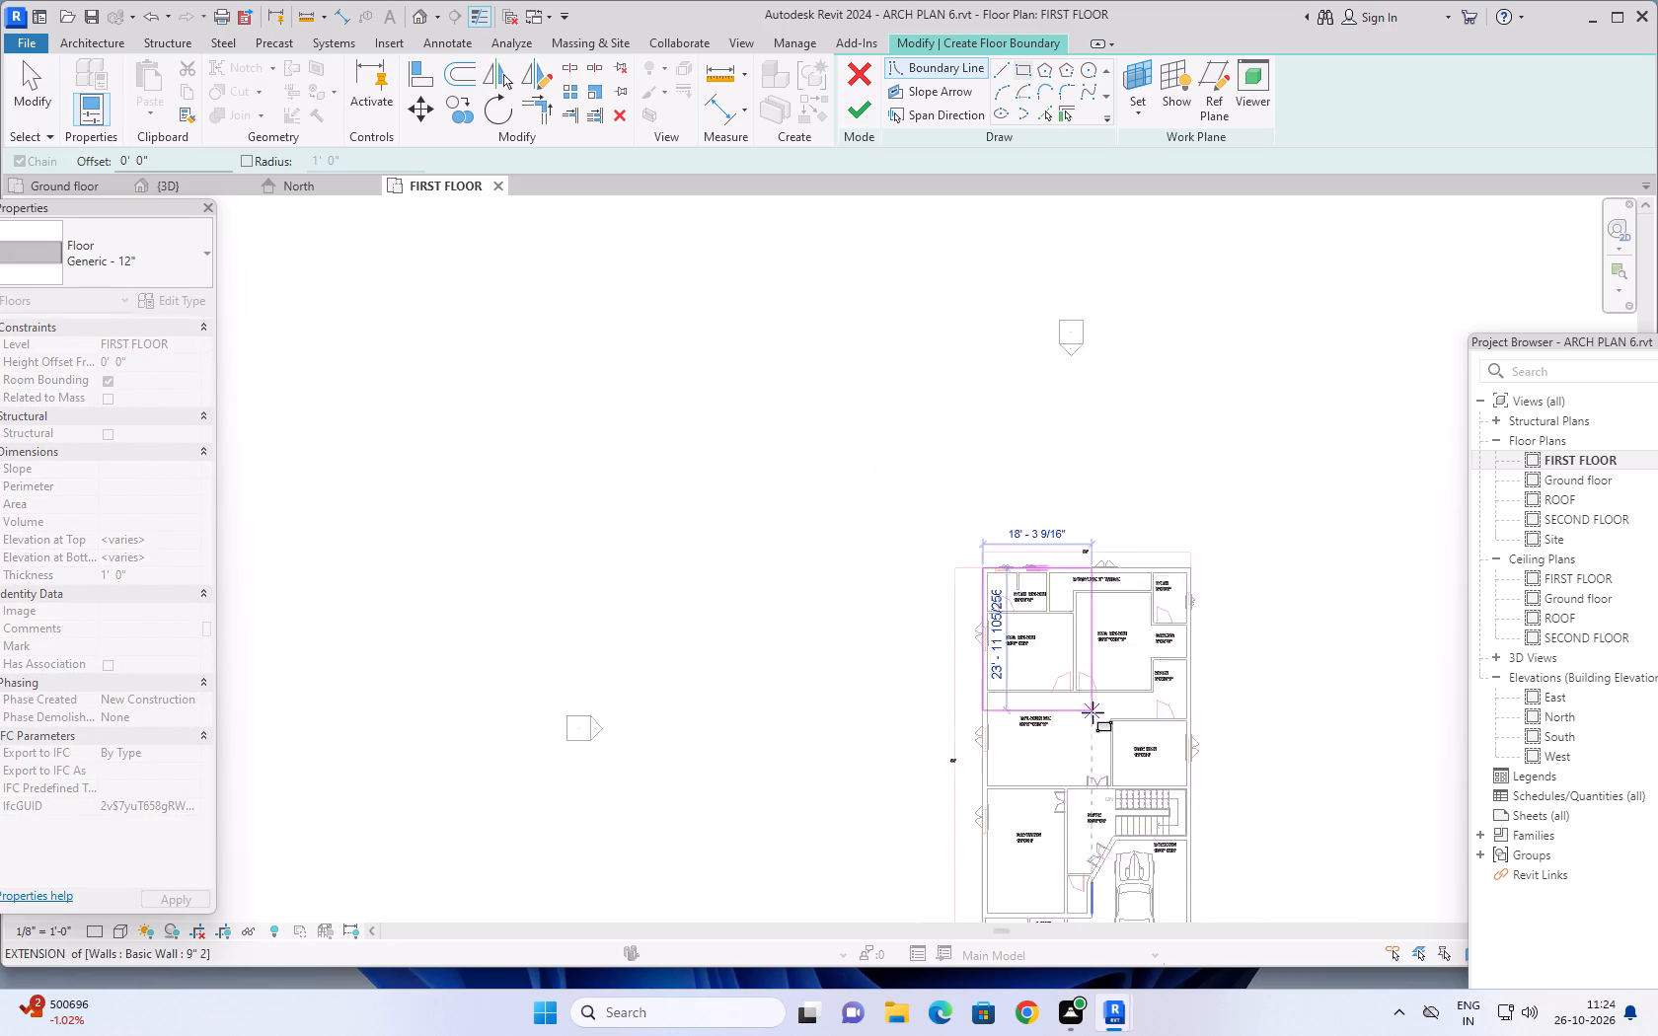
middle_click_drag(1090, 709, 970, 455)
scroll(1047, 653, "up", 4)
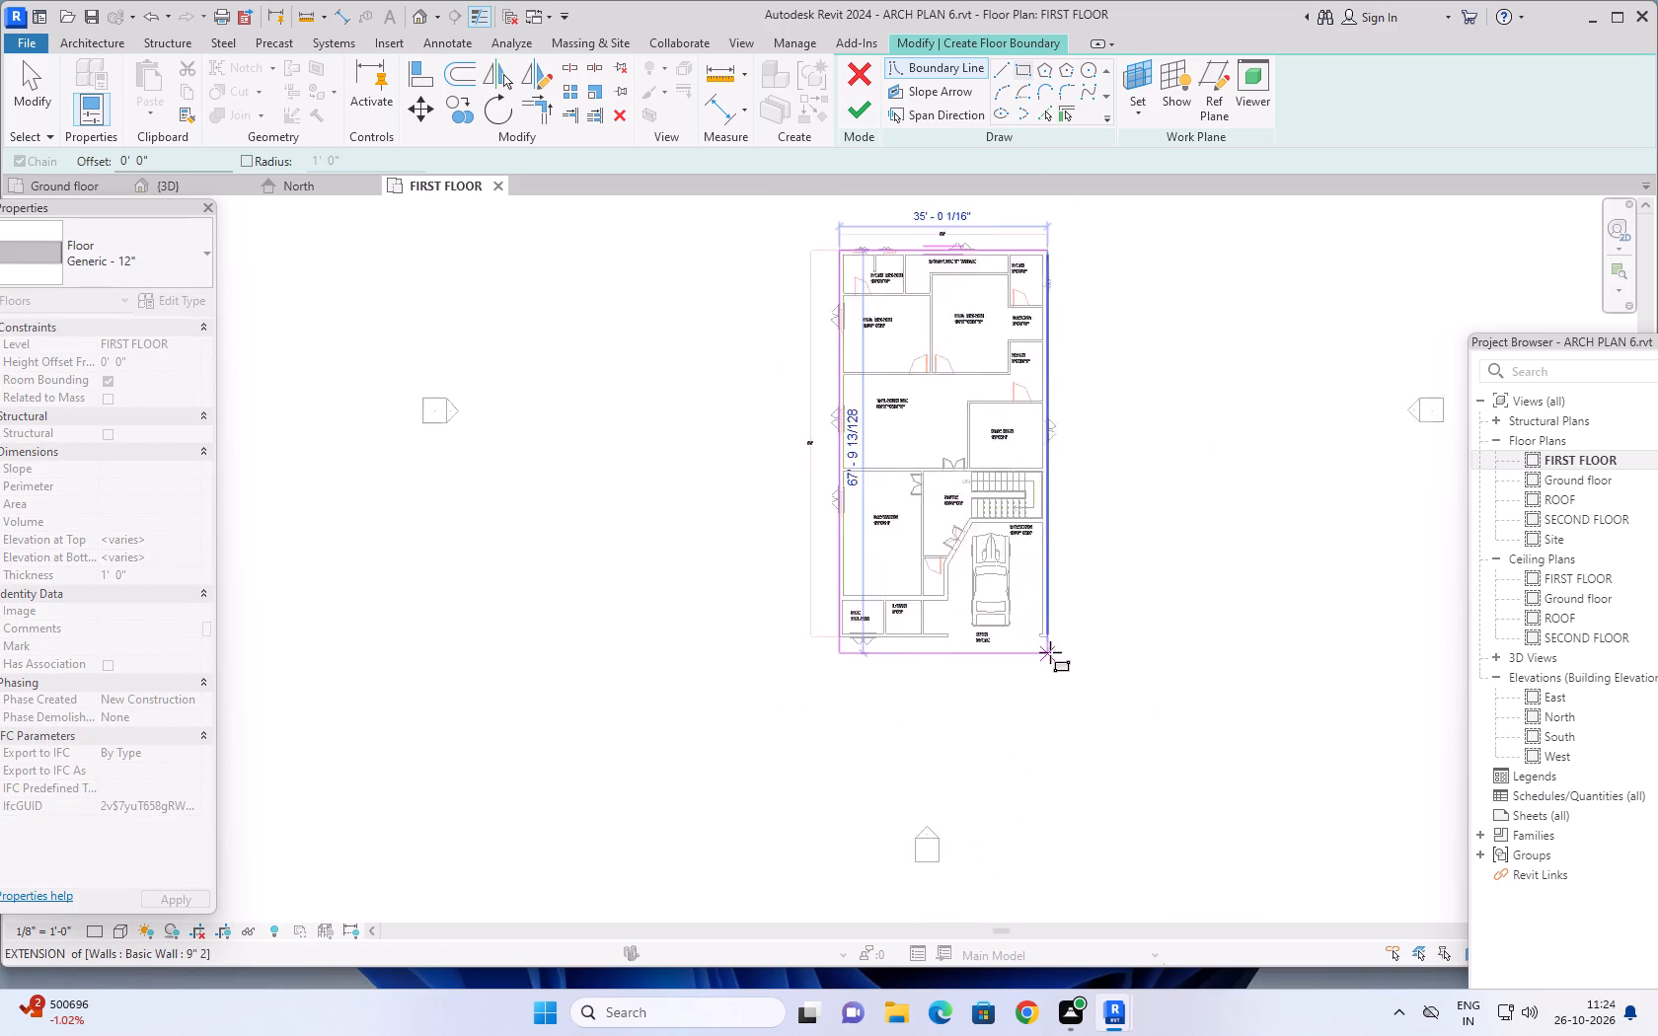
scroll(1051, 645, "up", 10)
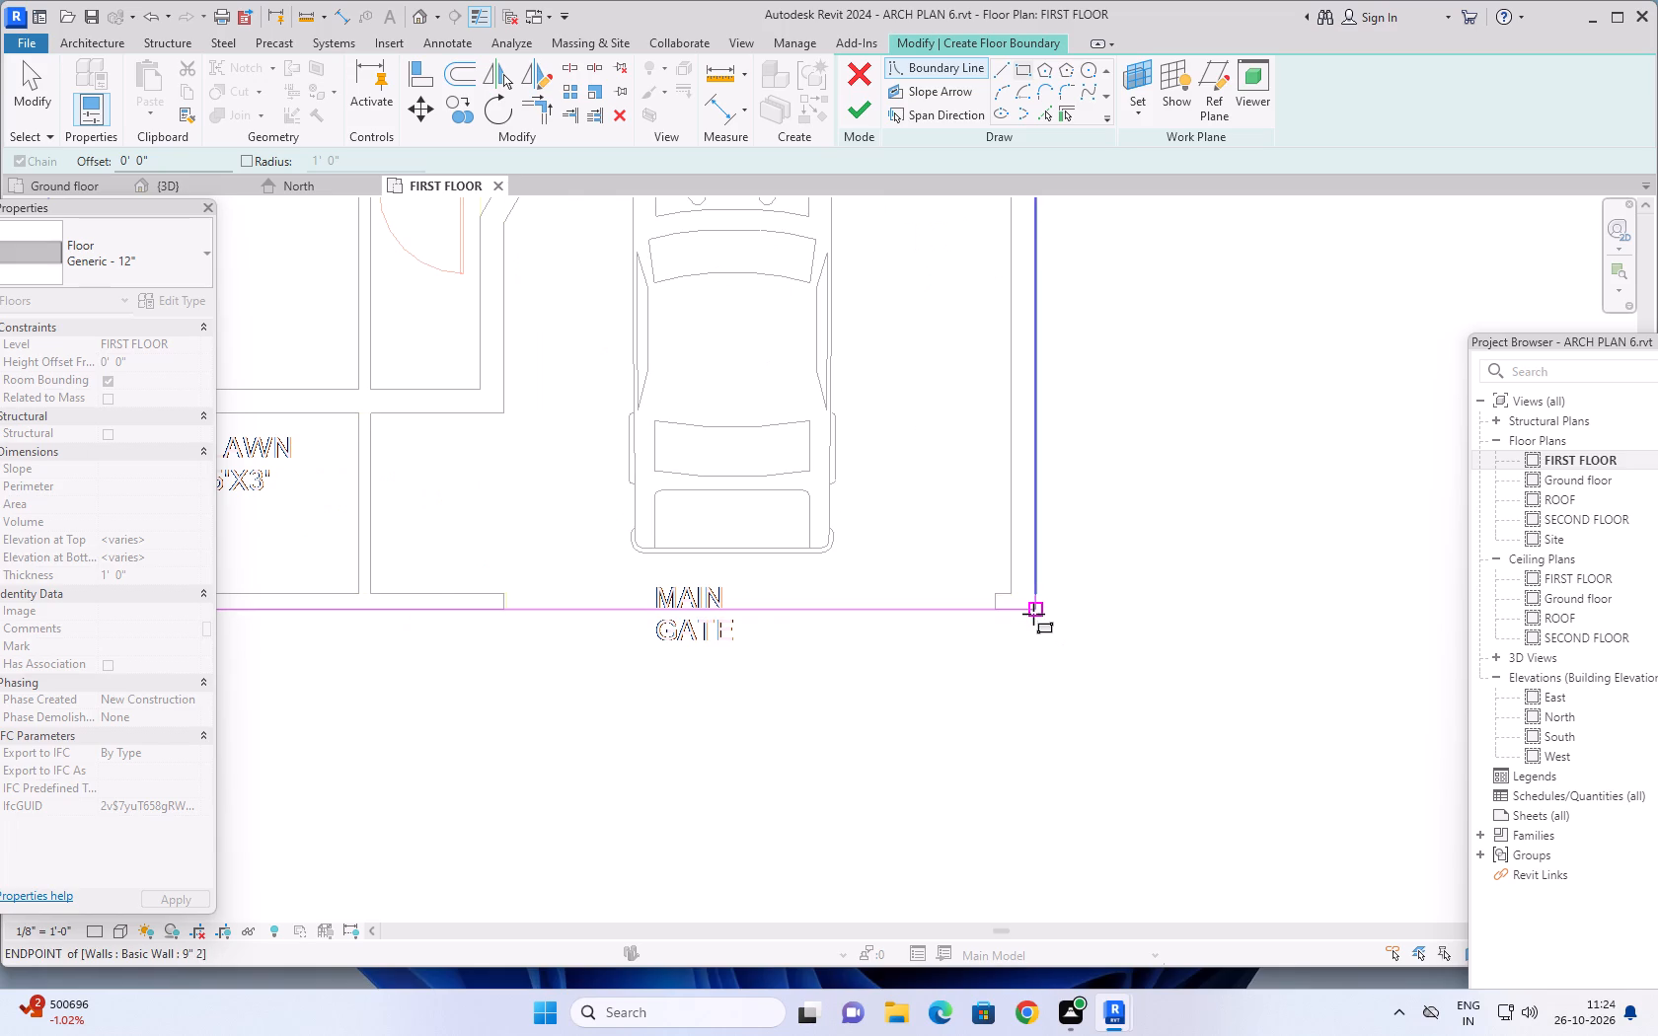
left_click(1033, 613)
scroll(1157, 640, "down", 14)
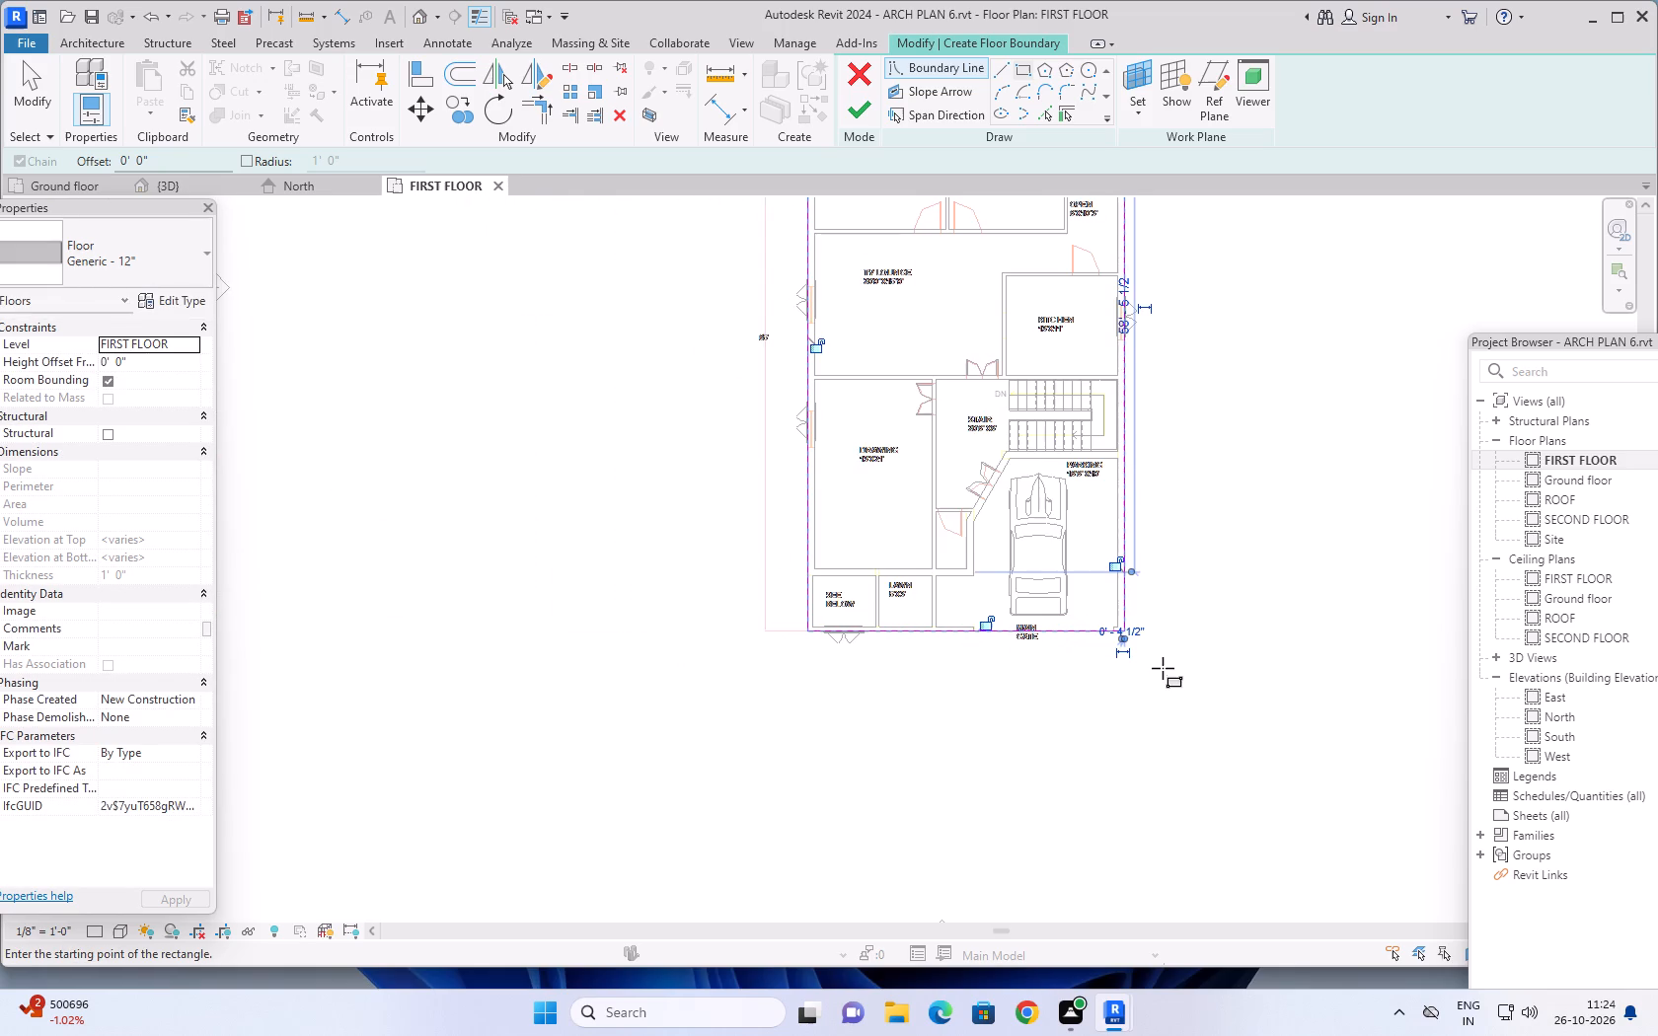
middle_click_drag(1264, 552, 1134, 627)
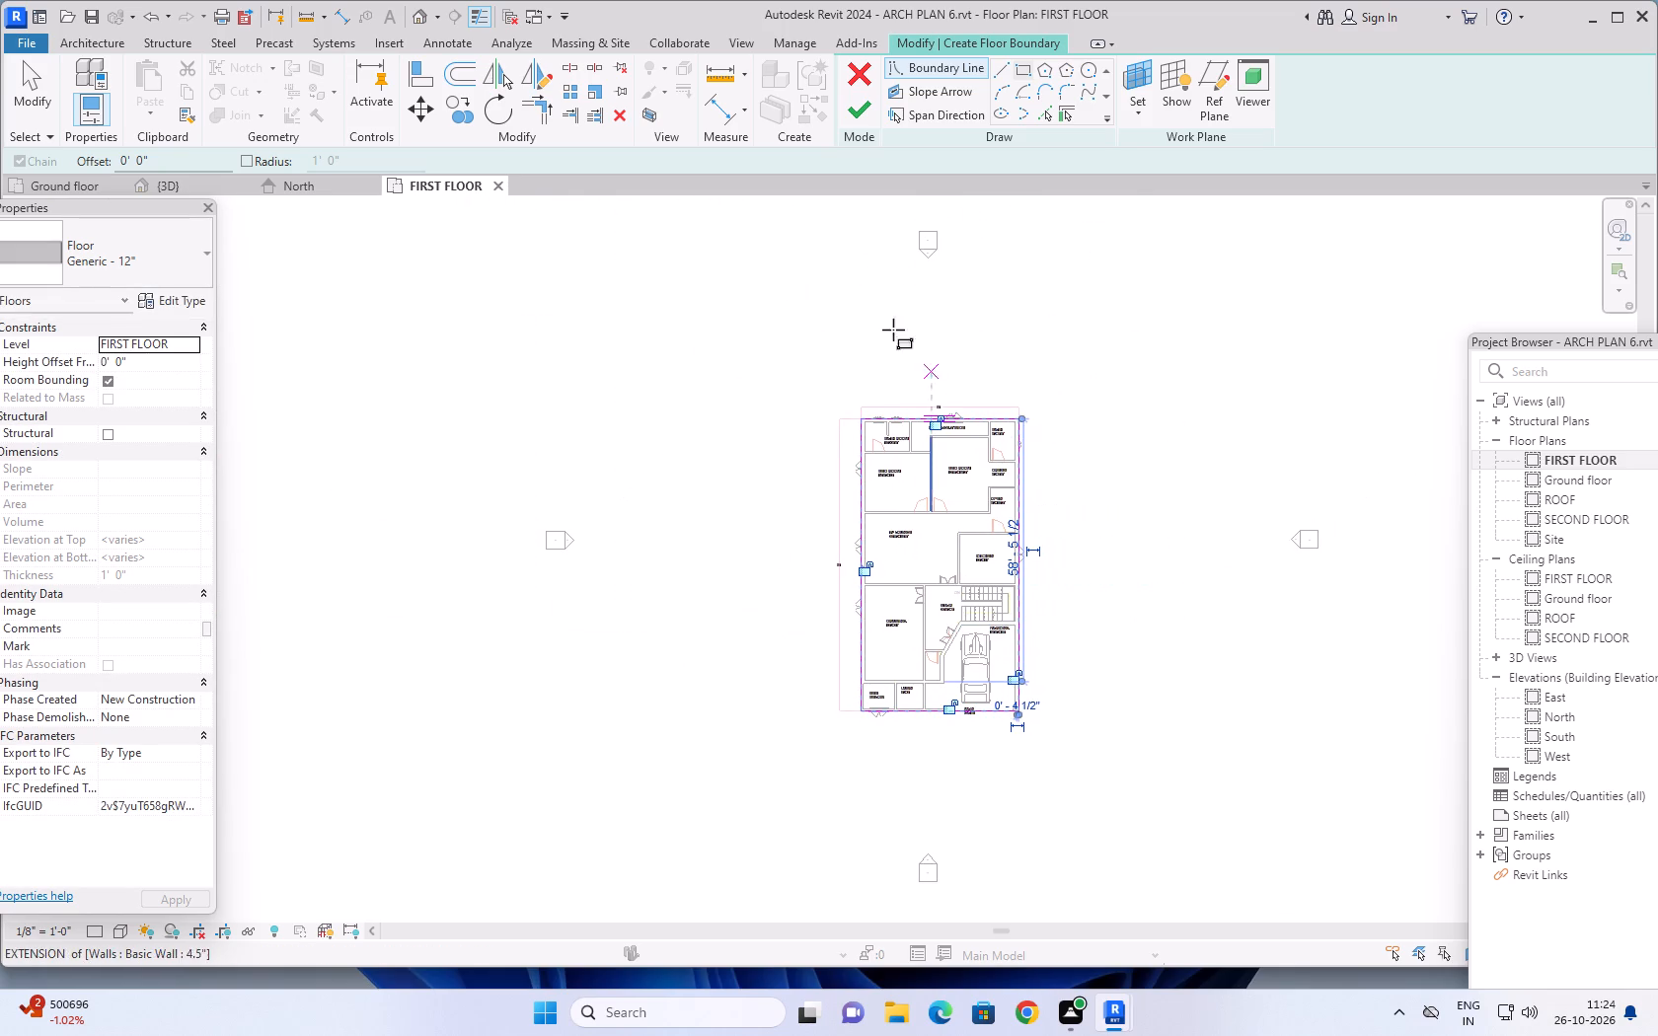
left_click(867, 114)
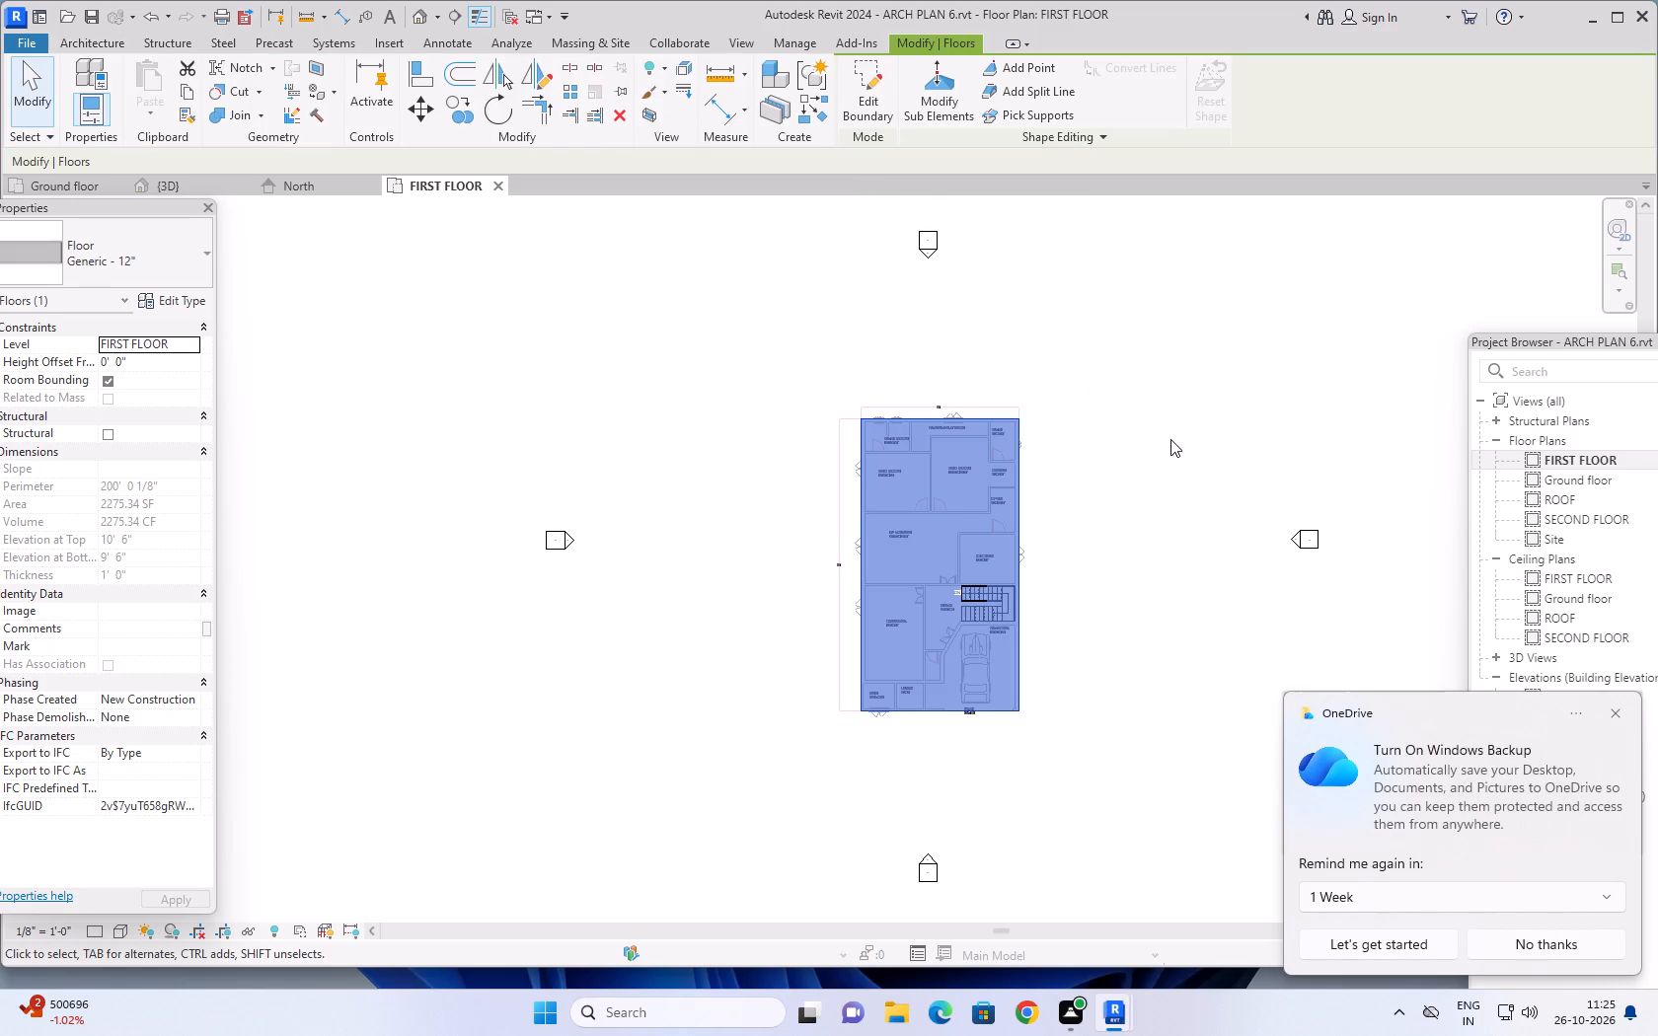
Examine the house from several sides in the 3D view, checking the new first floor slab, the outer walls and the gate-side wall end.
scroll(1170, 438, "down", 3)
middle_click_drag(1166, 438, 941, 533)
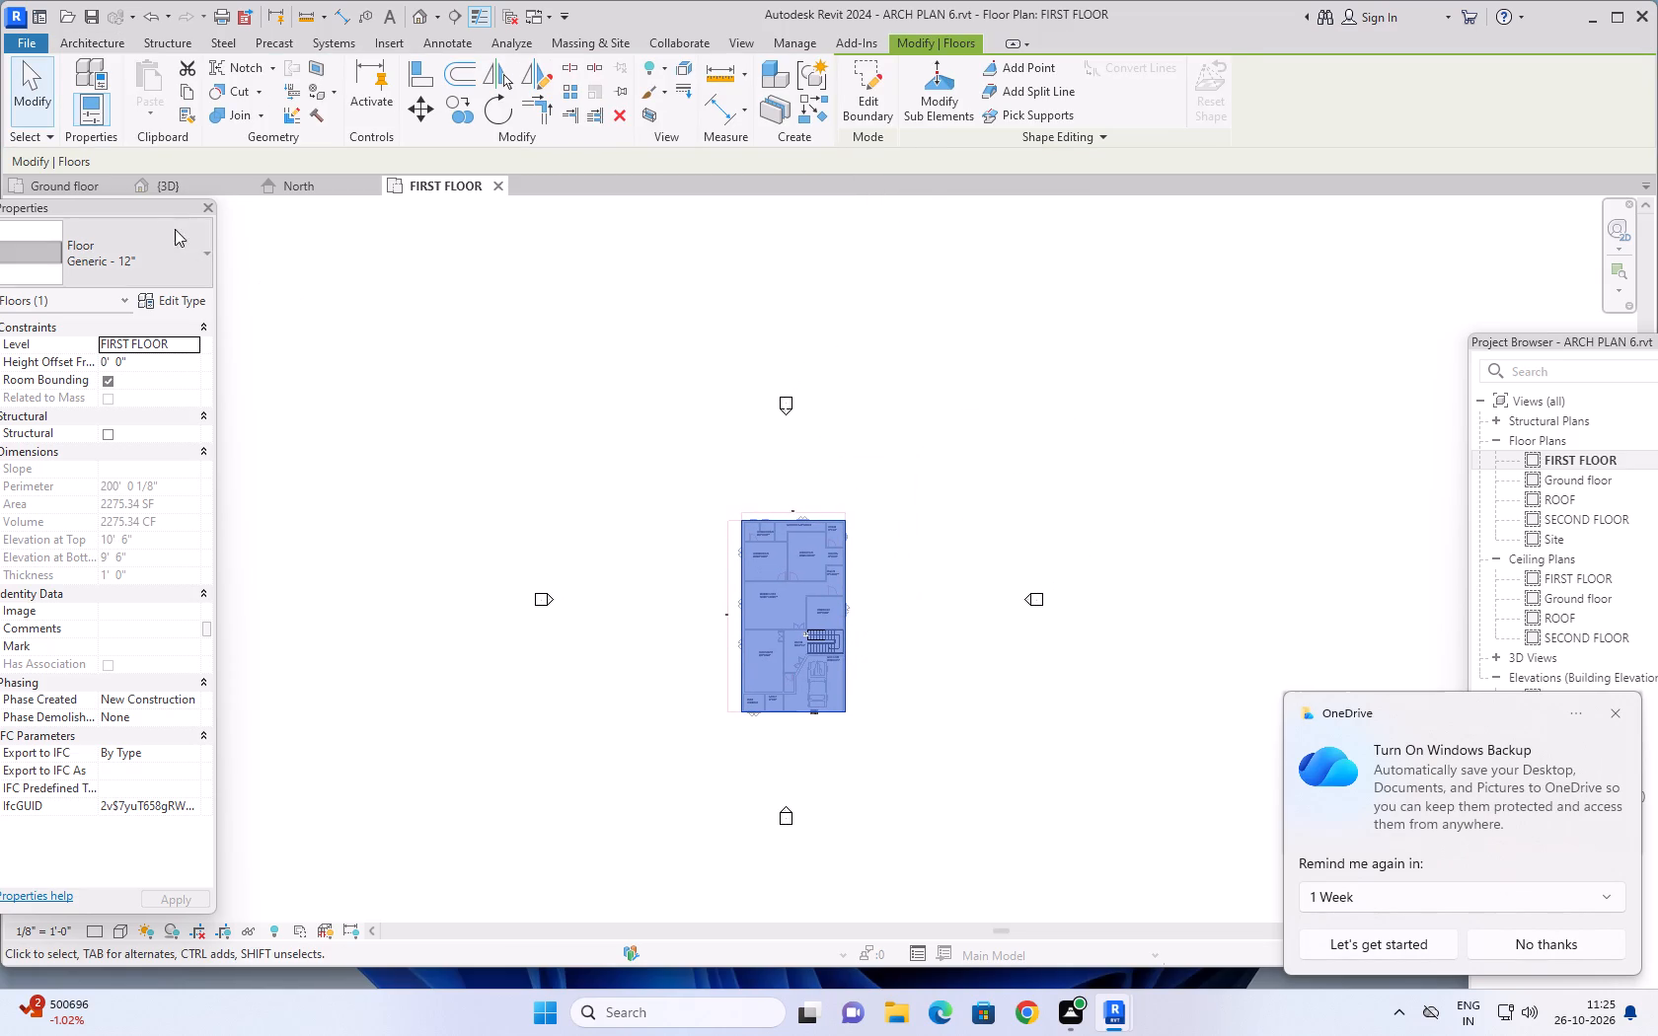
left_click(162, 188)
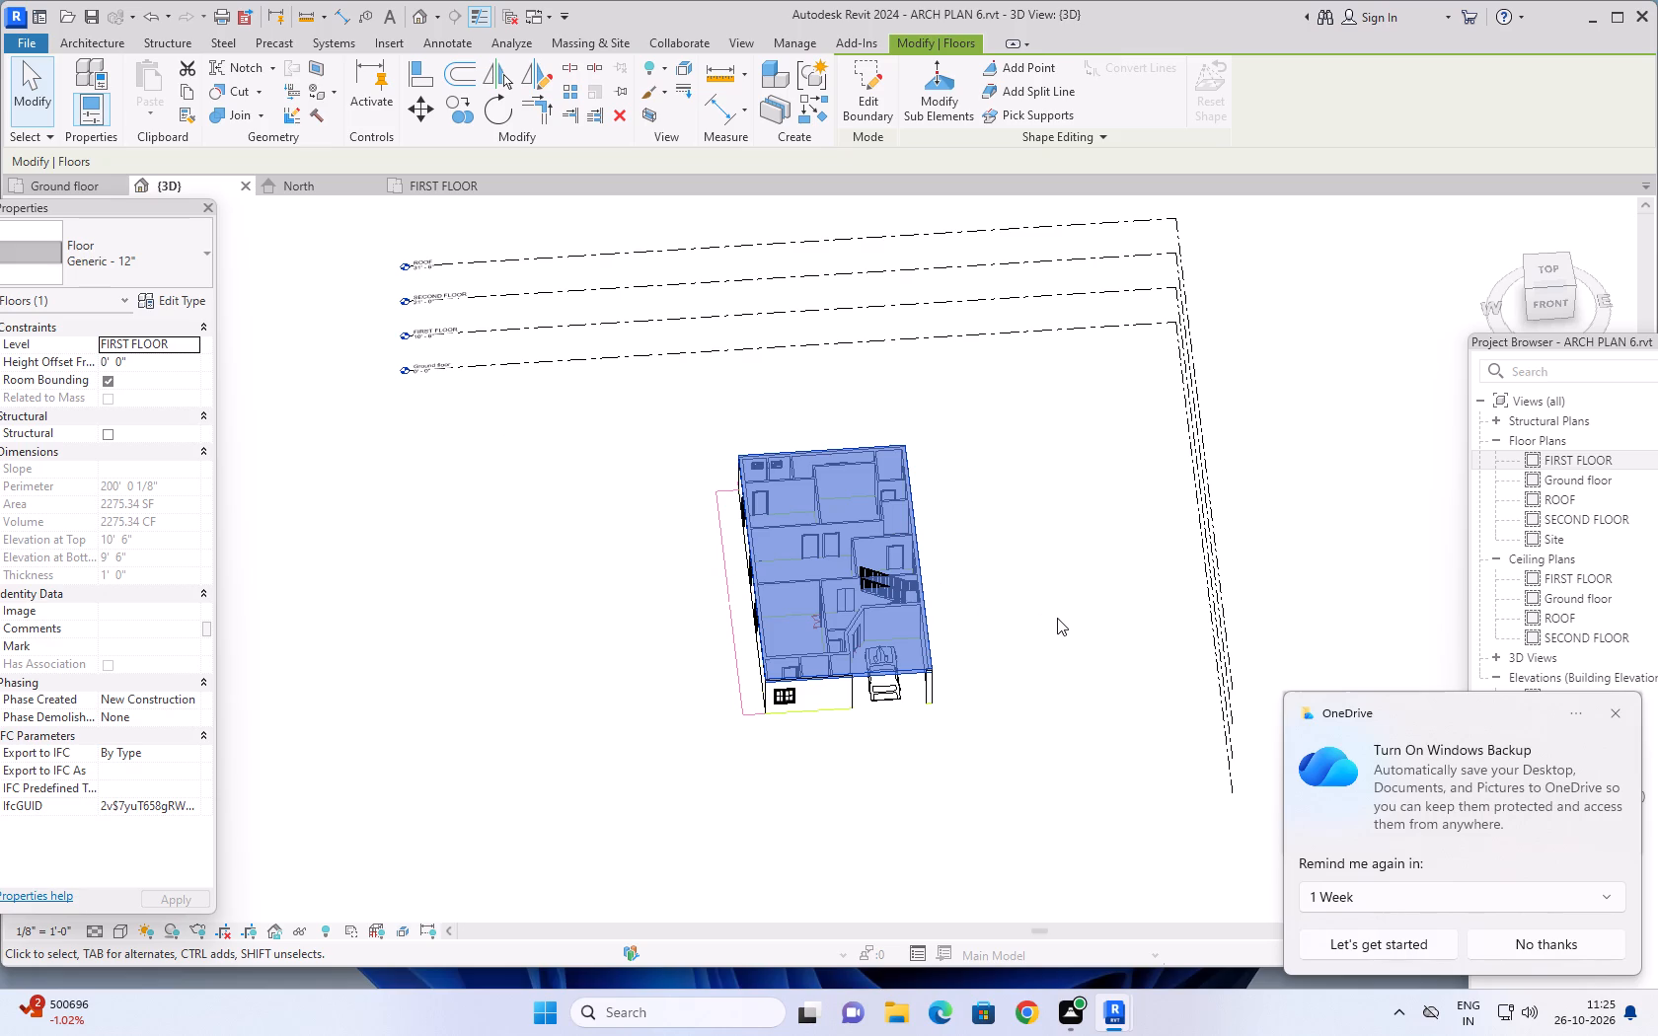
key("Escape")
middle_click_drag(1068, 701, 922, 526, "shift")
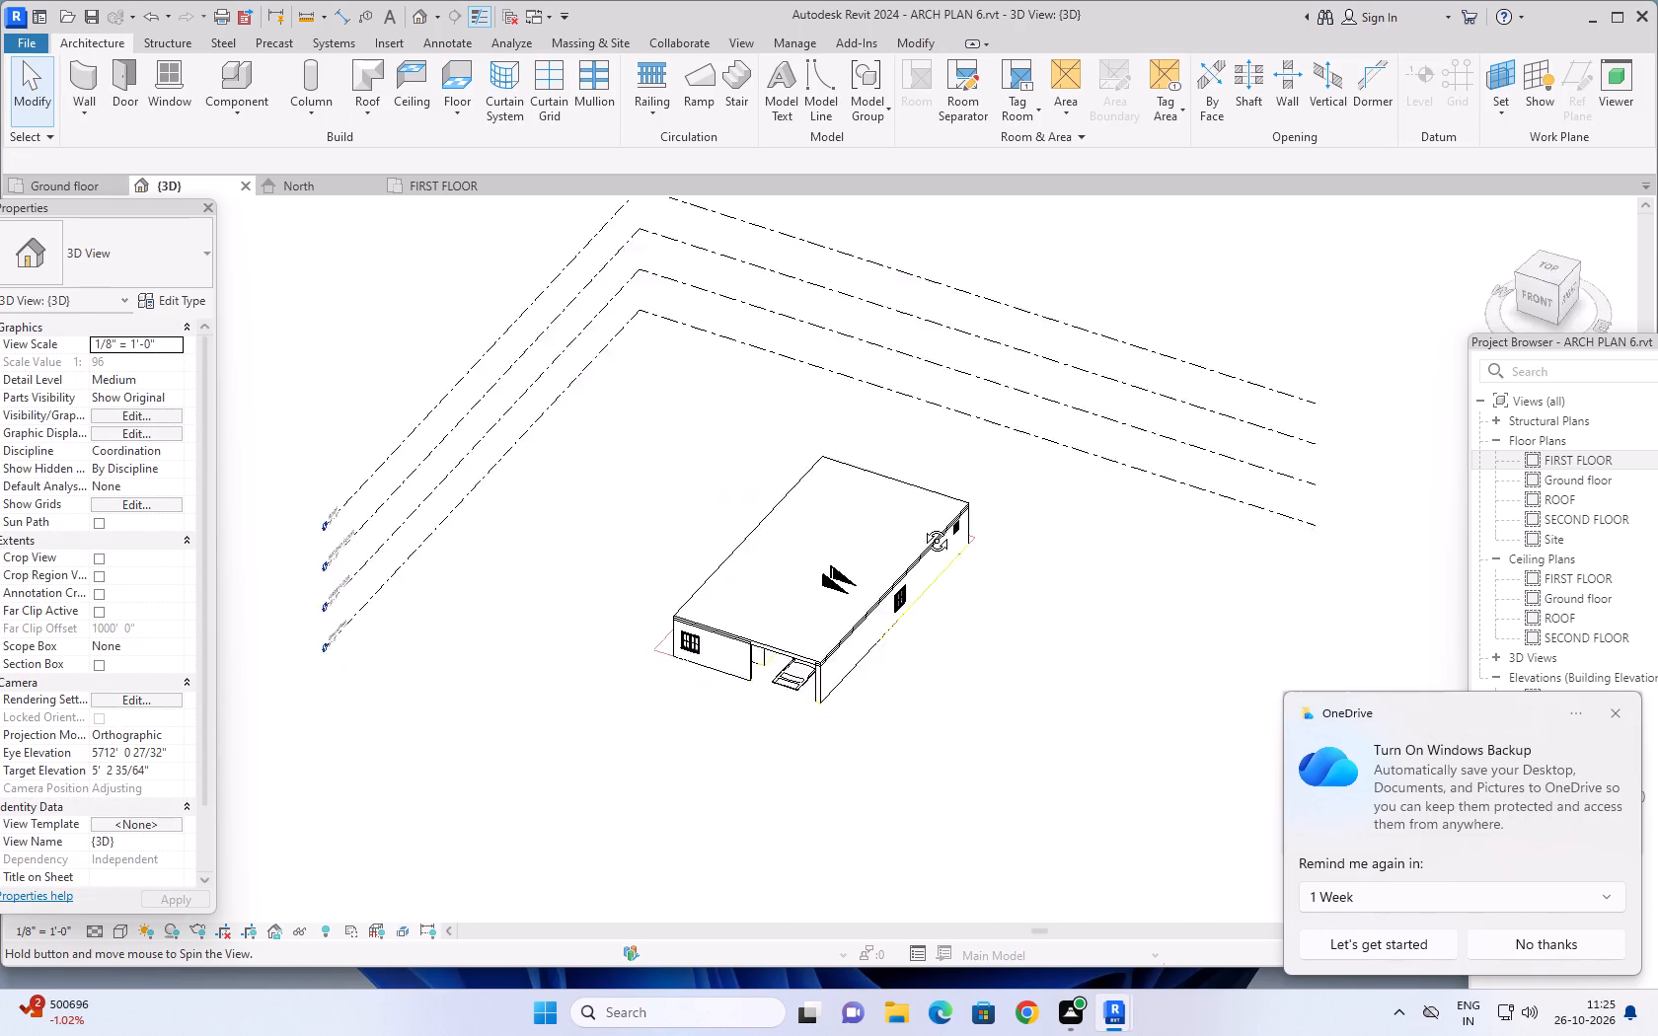
middle_click_drag(922, 526, 1028, 411, "shift")
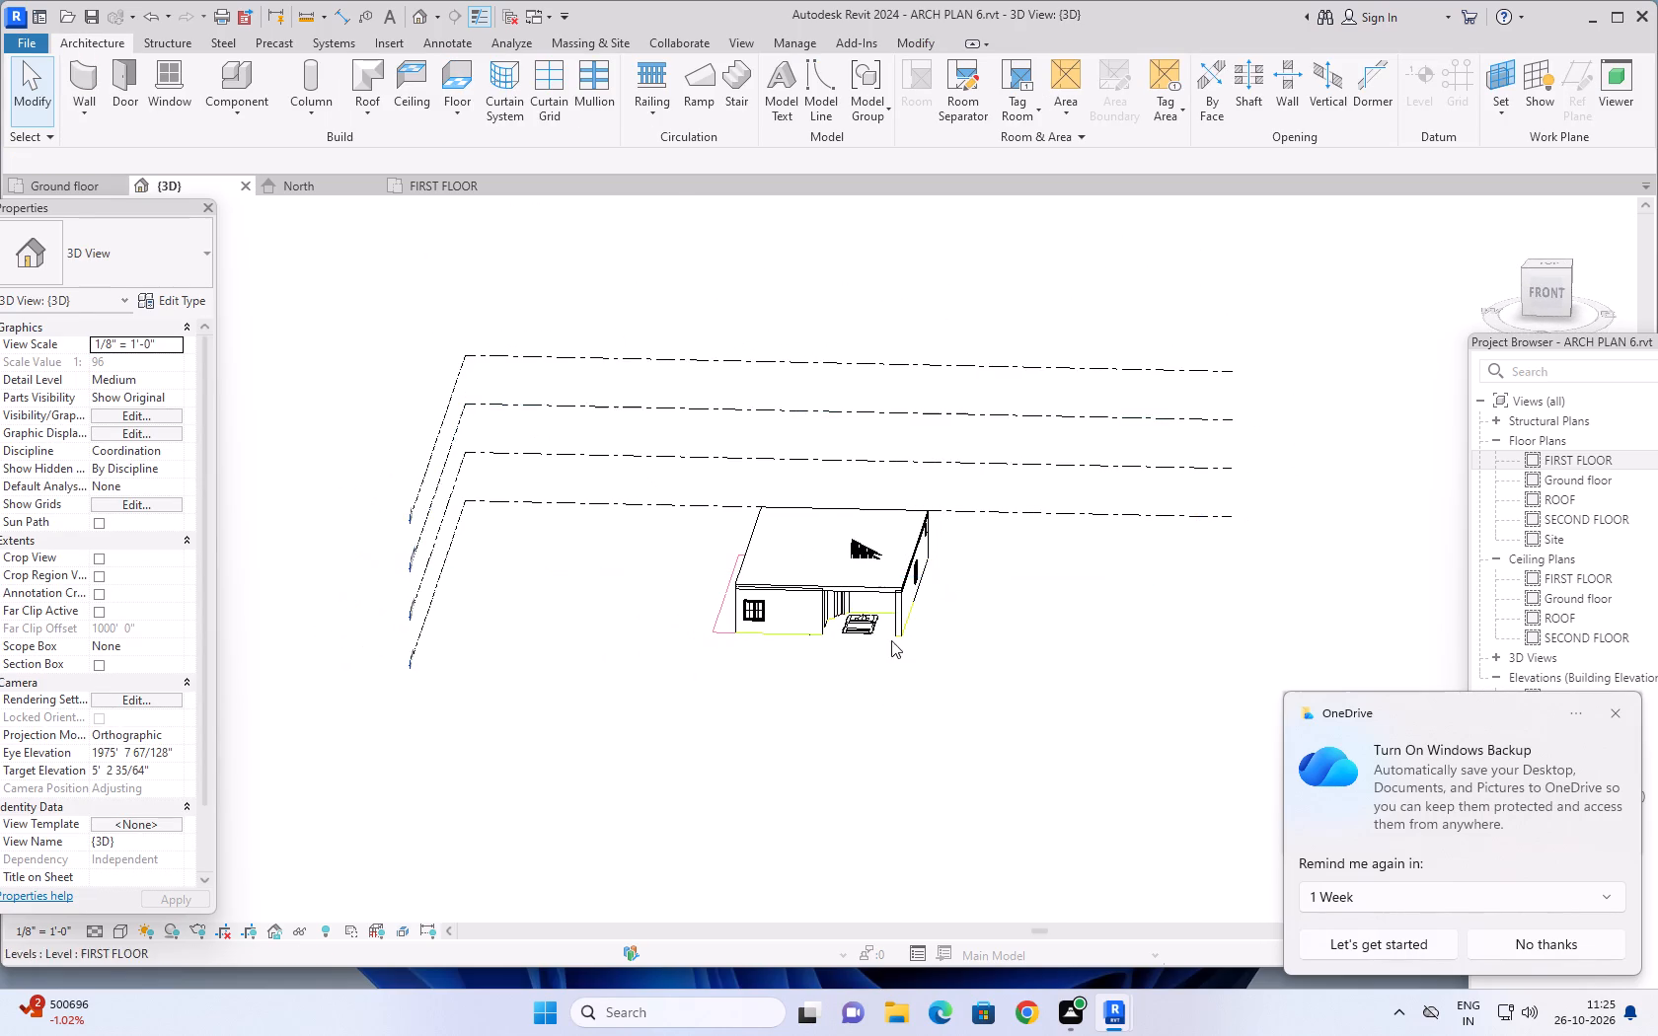
scroll(891, 627, "up", 13)
middle_click_drag(1025, 624, 1043, 555, "shift")
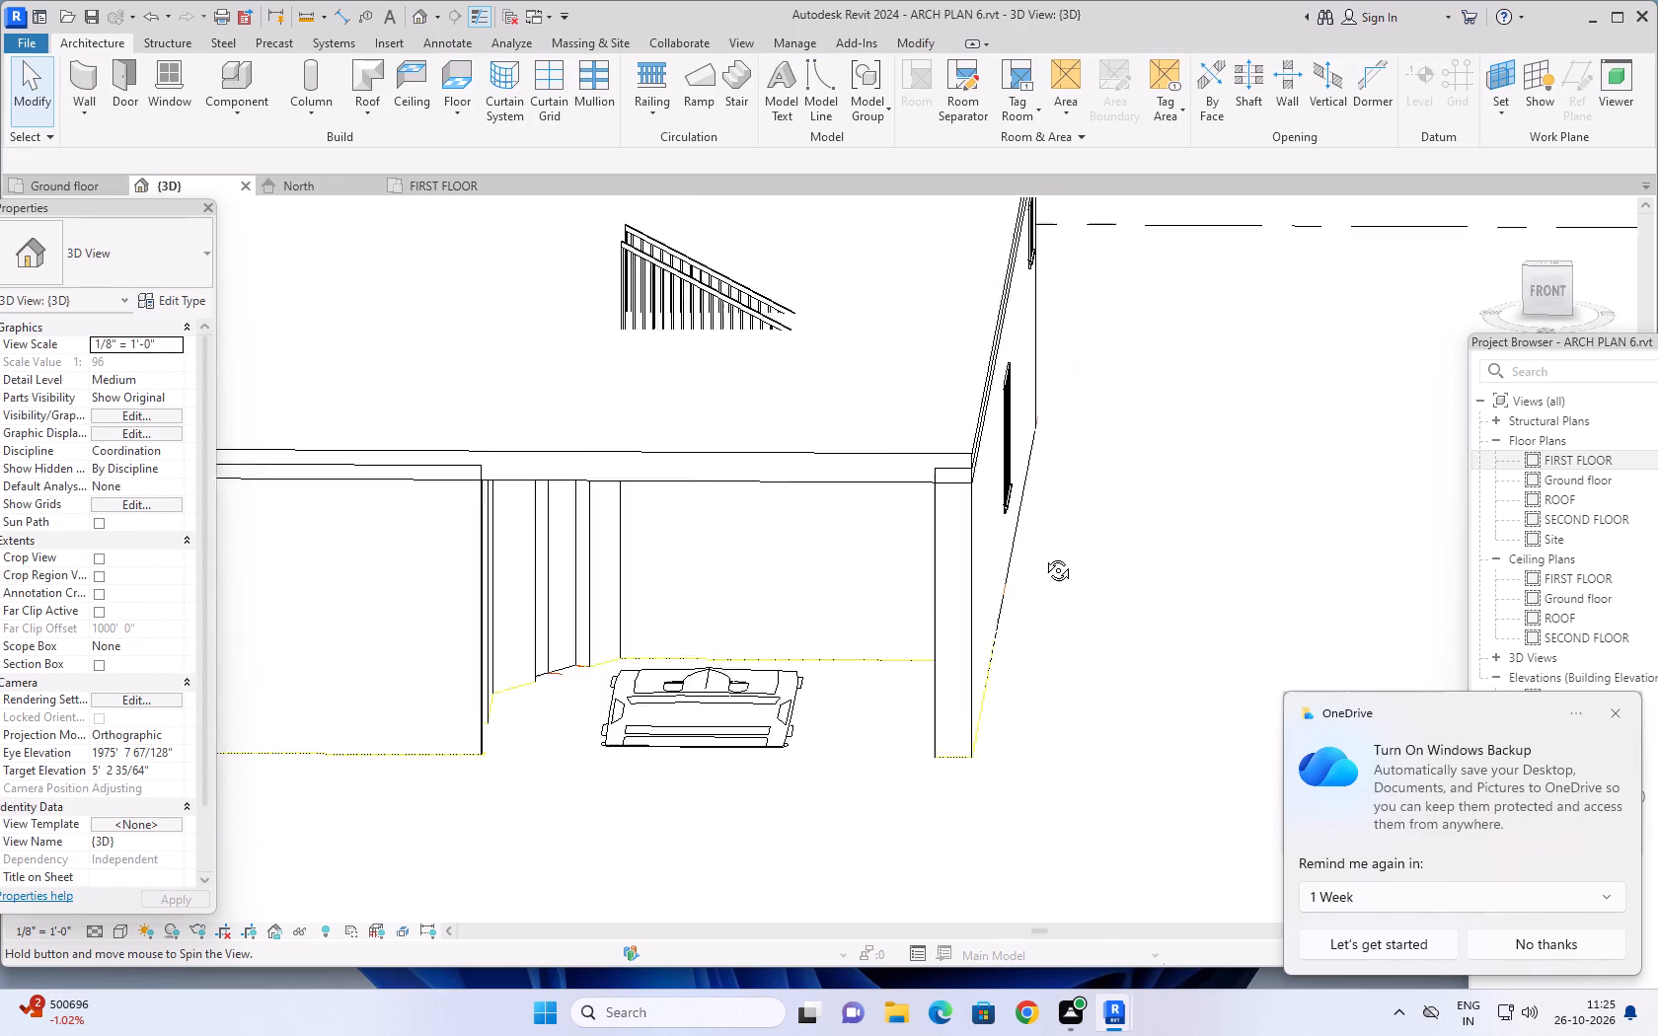
middle_click_drag(1043, 555, 1054, 505, "shift")
scroll(1026, 514, "up", 1)
left_click(1029, 508)
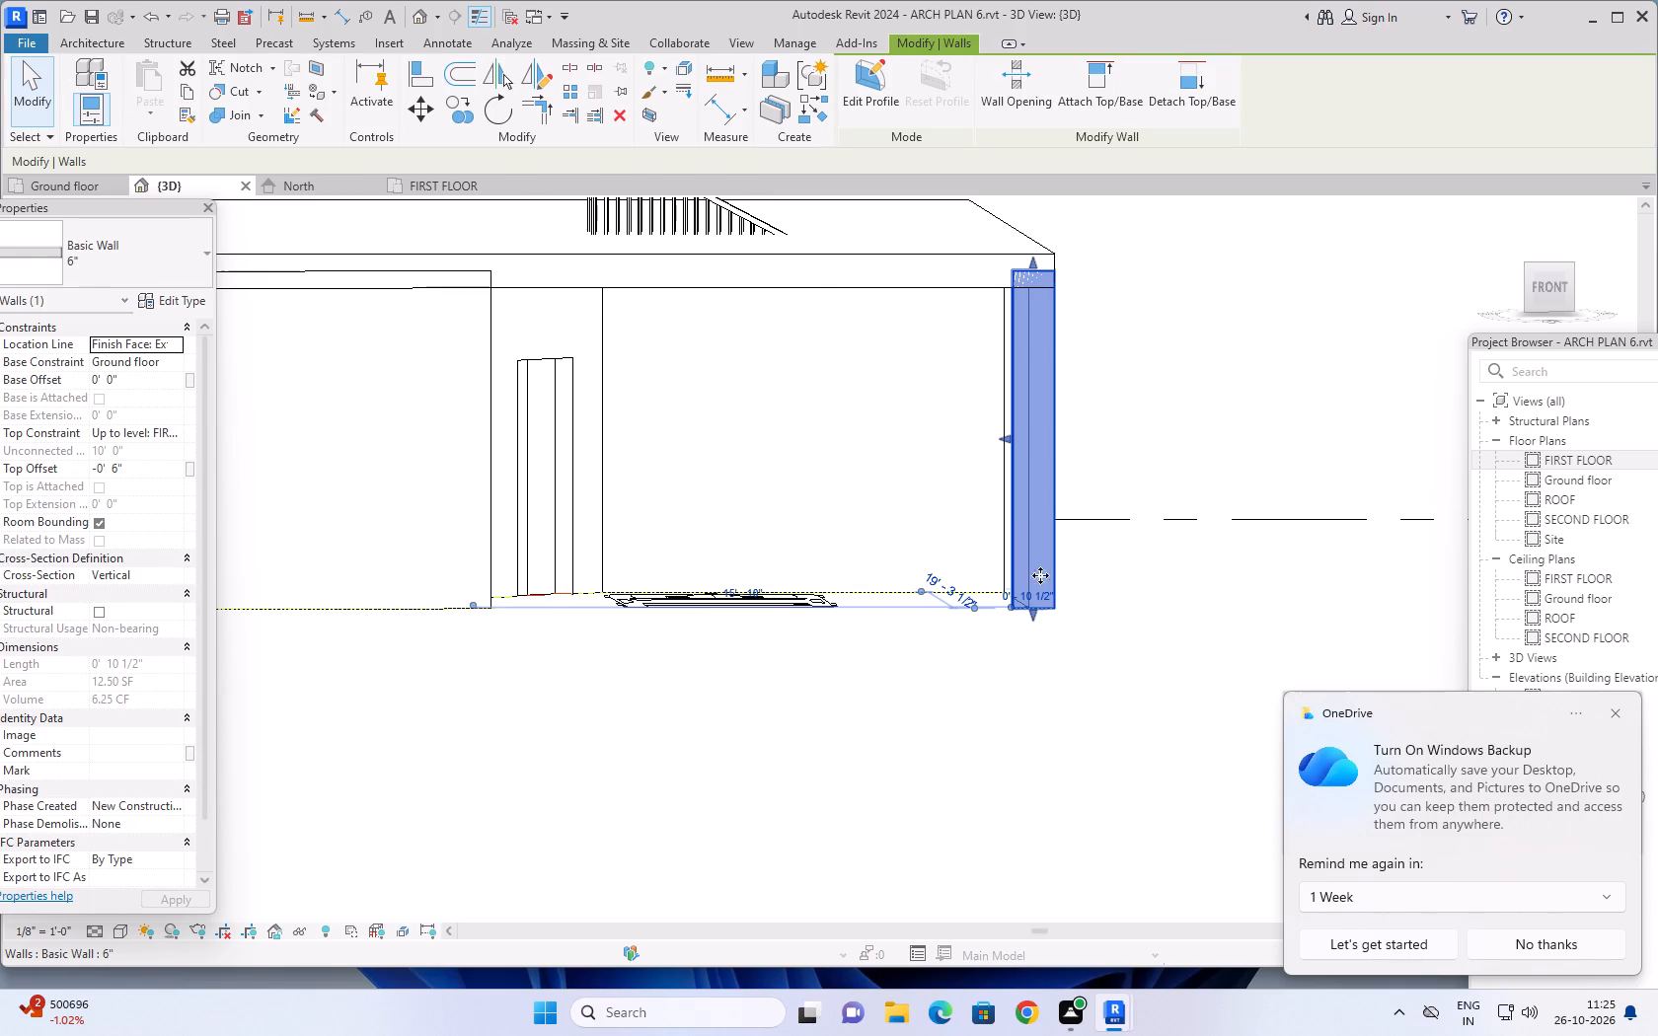
key("Escape")
scroll(959, 681, "down", 5)
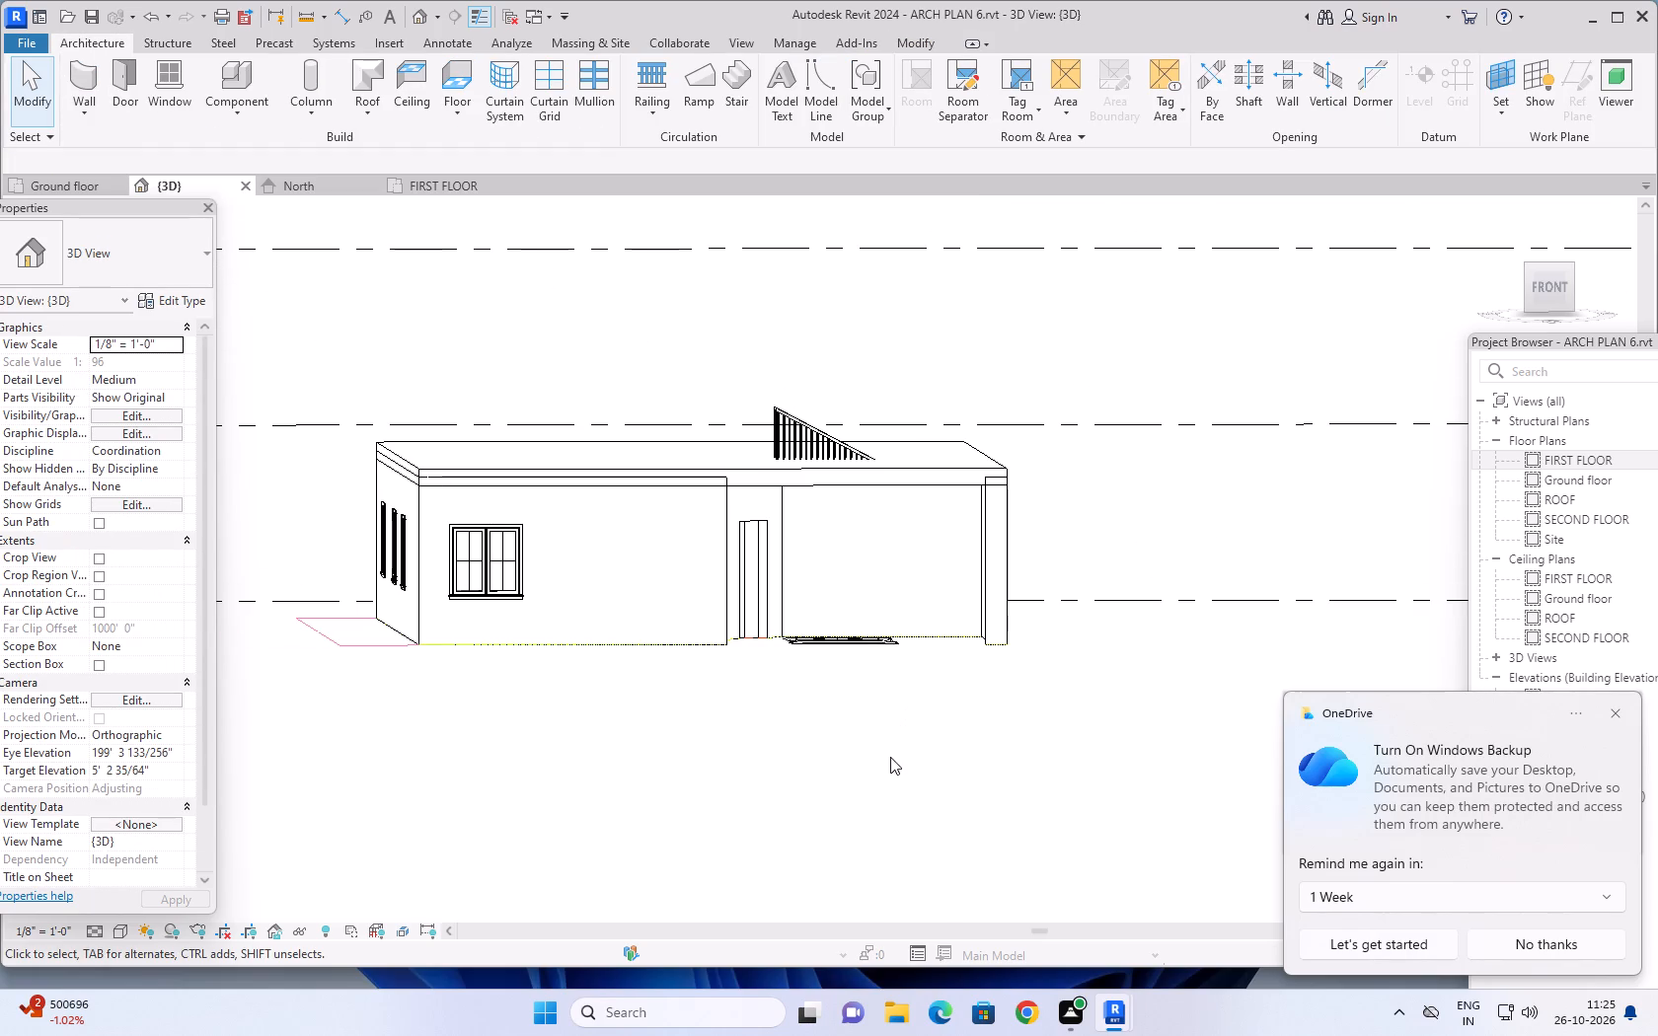
middle_click_drag(890, 757, 894, 734, "shift")
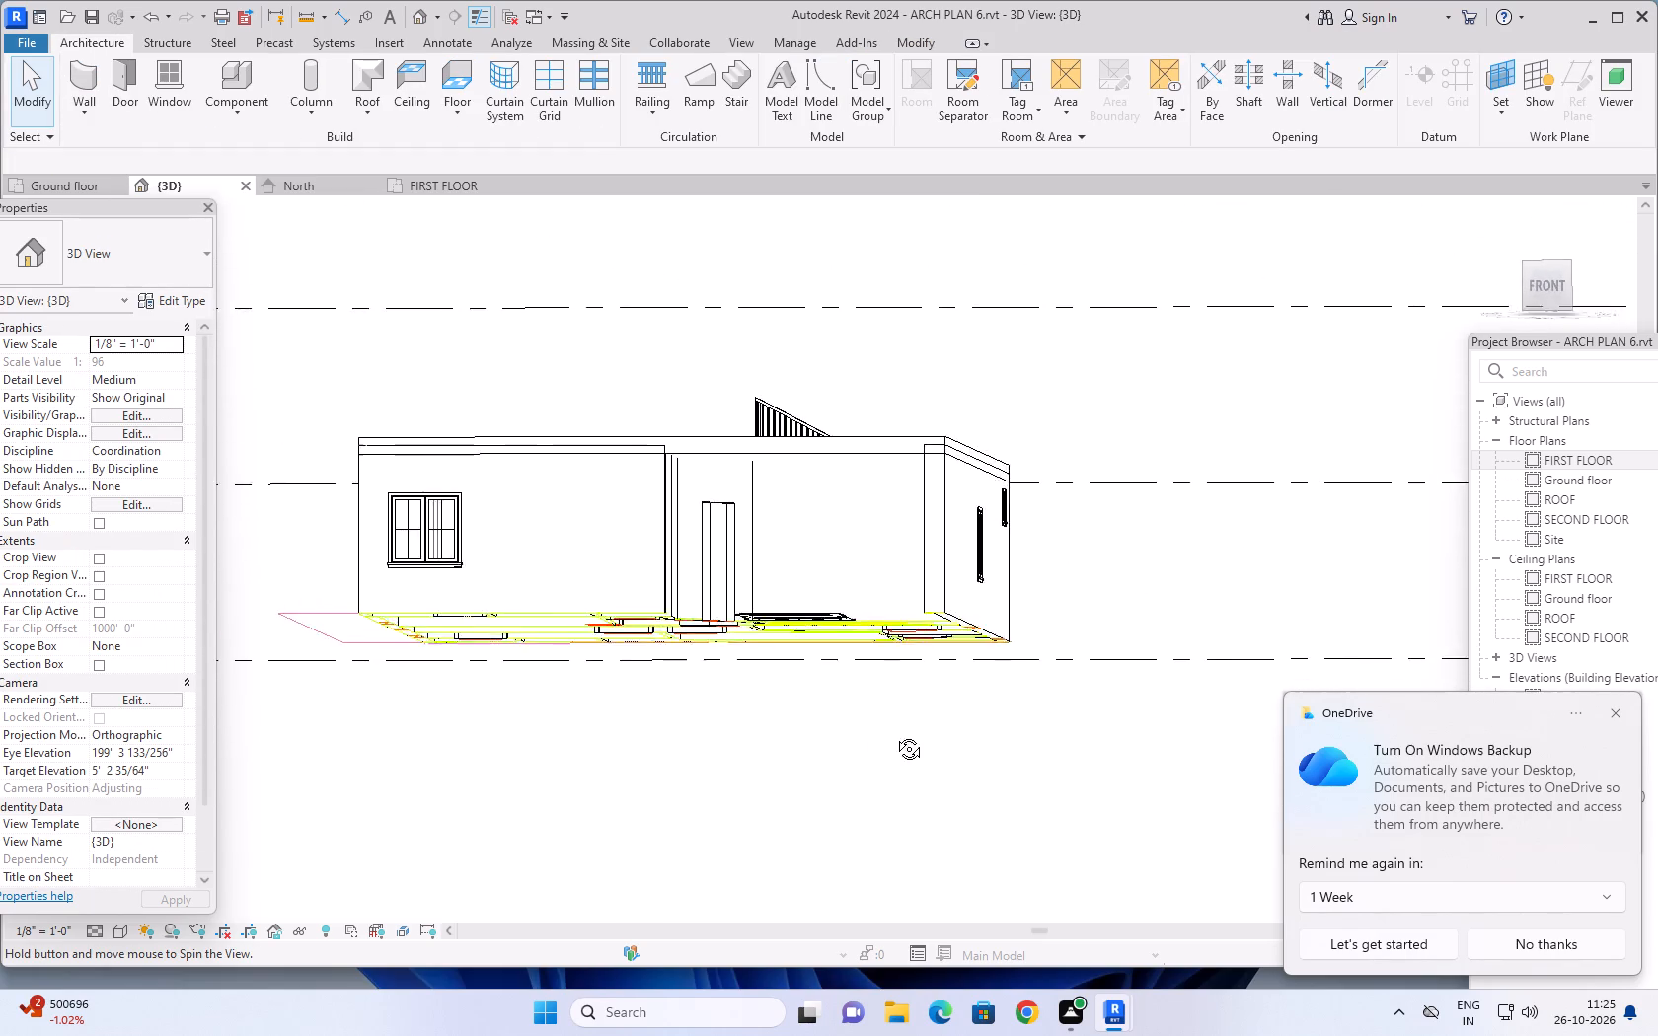
middle_click_drag(894, 734, 1000, 748, "shift")
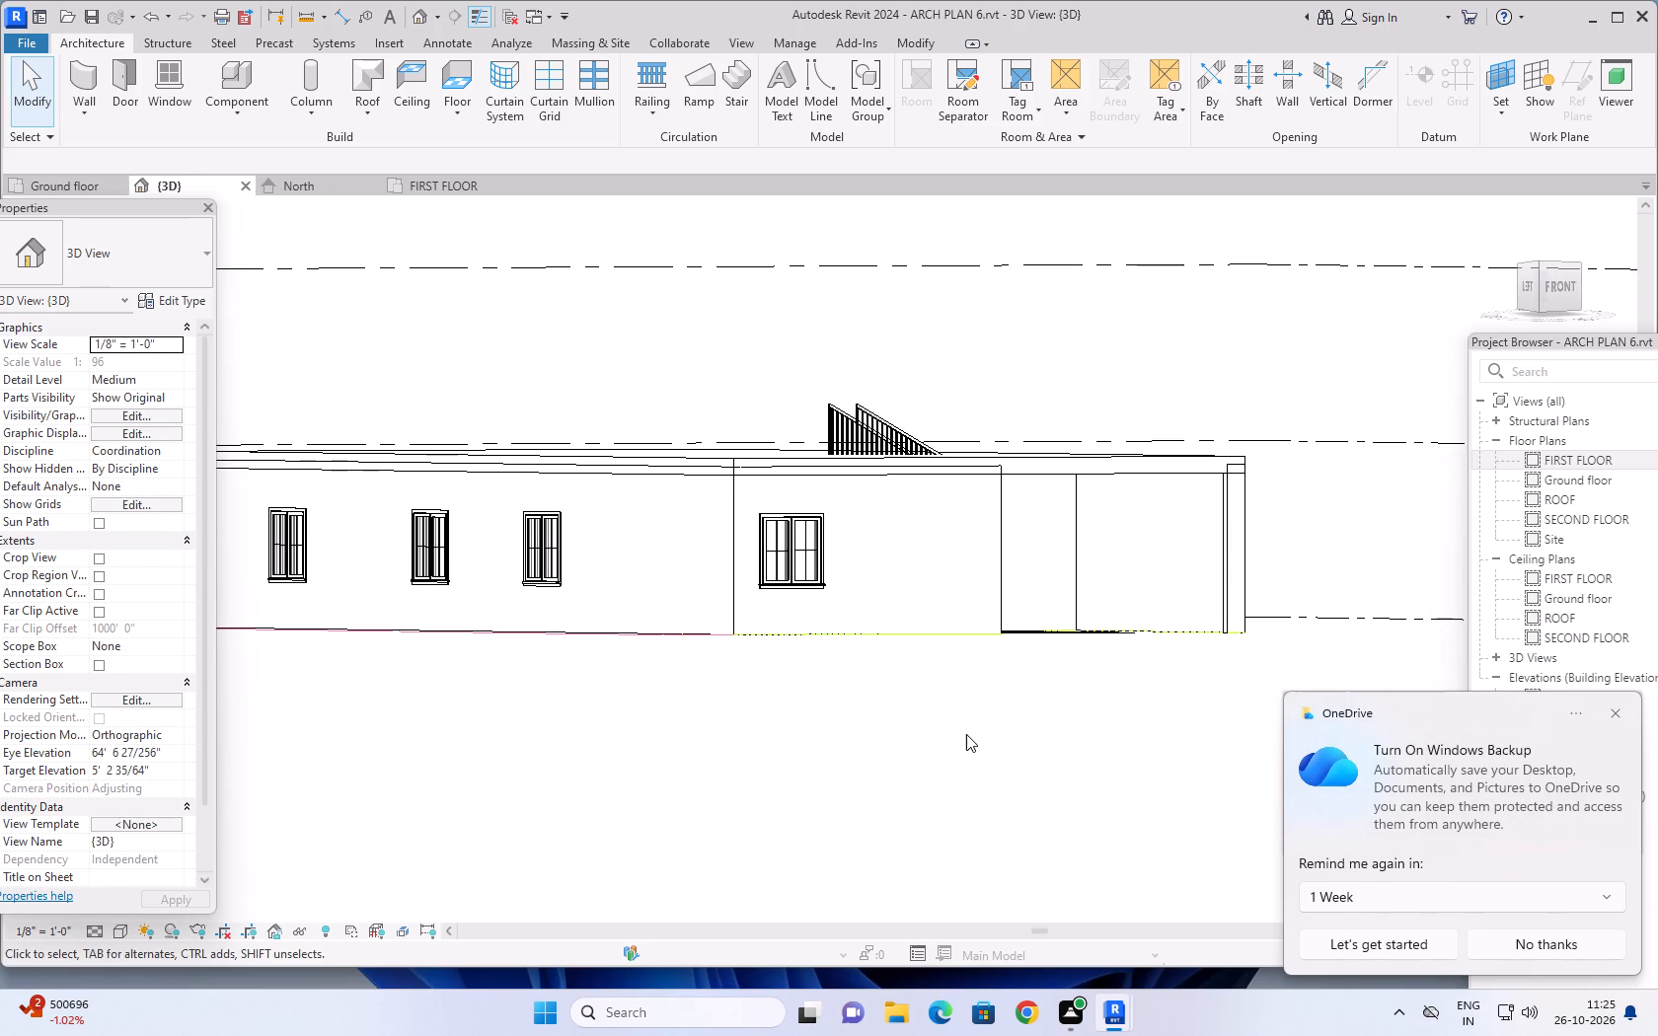
scroll(945, 737, "down", 7)
middle_click_drag(949, 773, 893, 734)
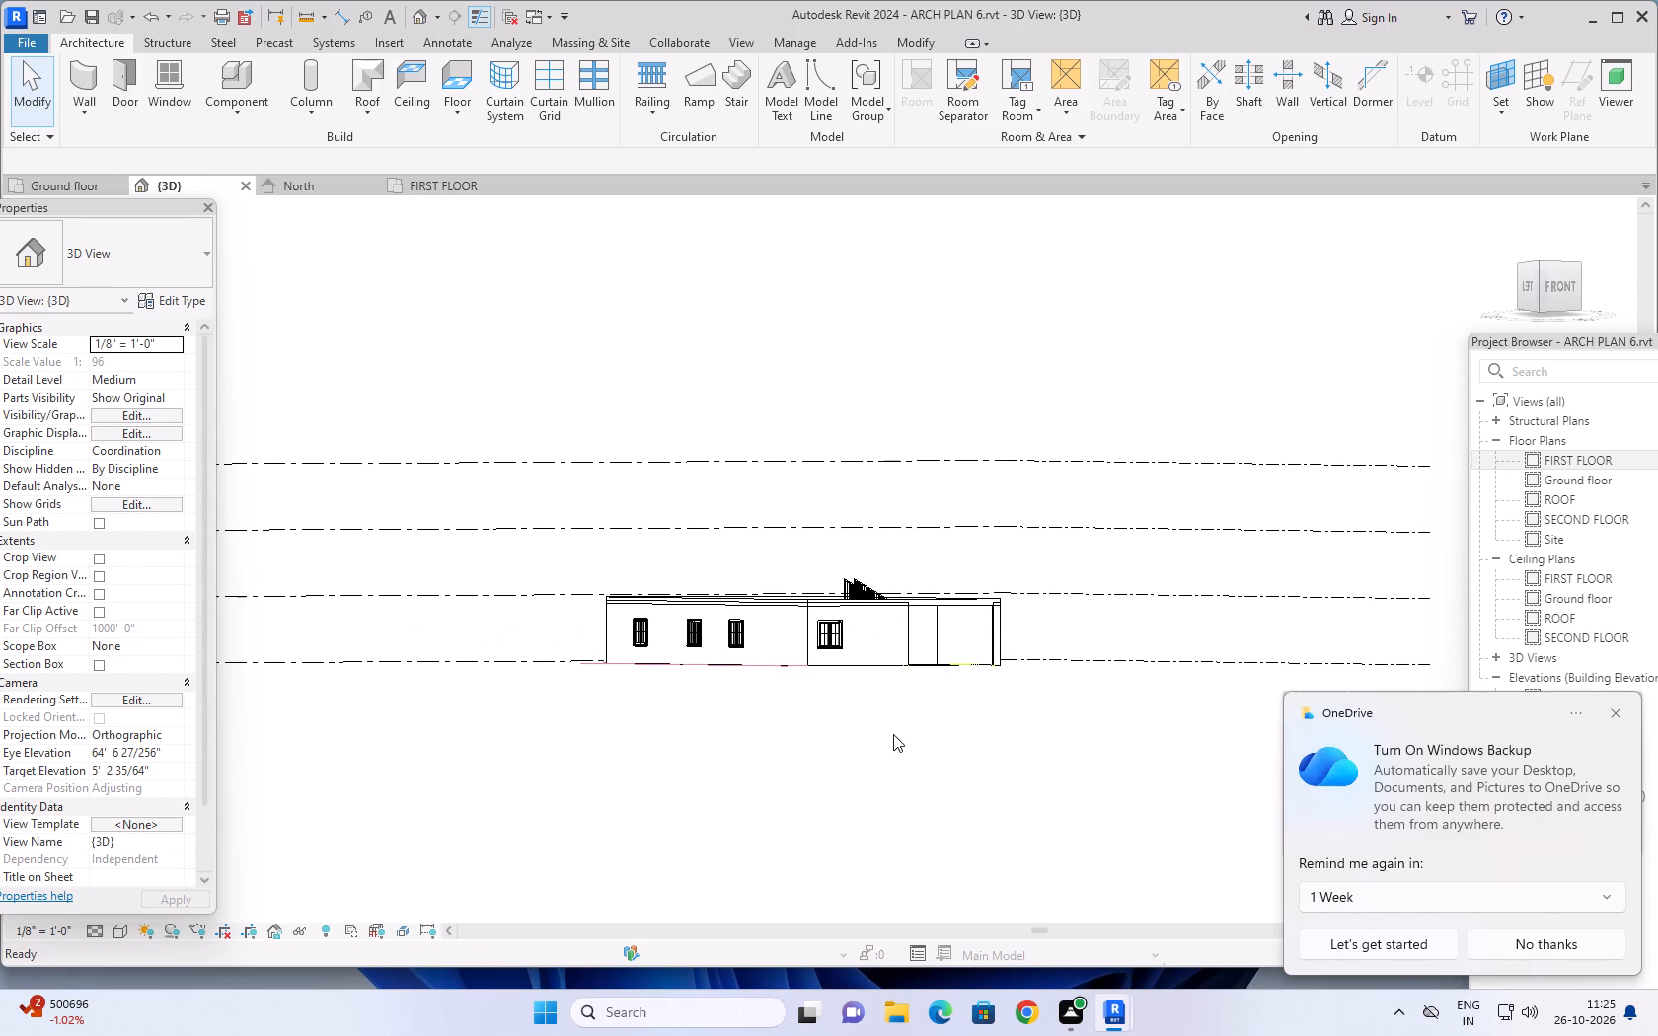
middle_click_drag(931, 732, 911, 820, "shift")
middle_click_drag(1015, 730, 924, 800, "shift")
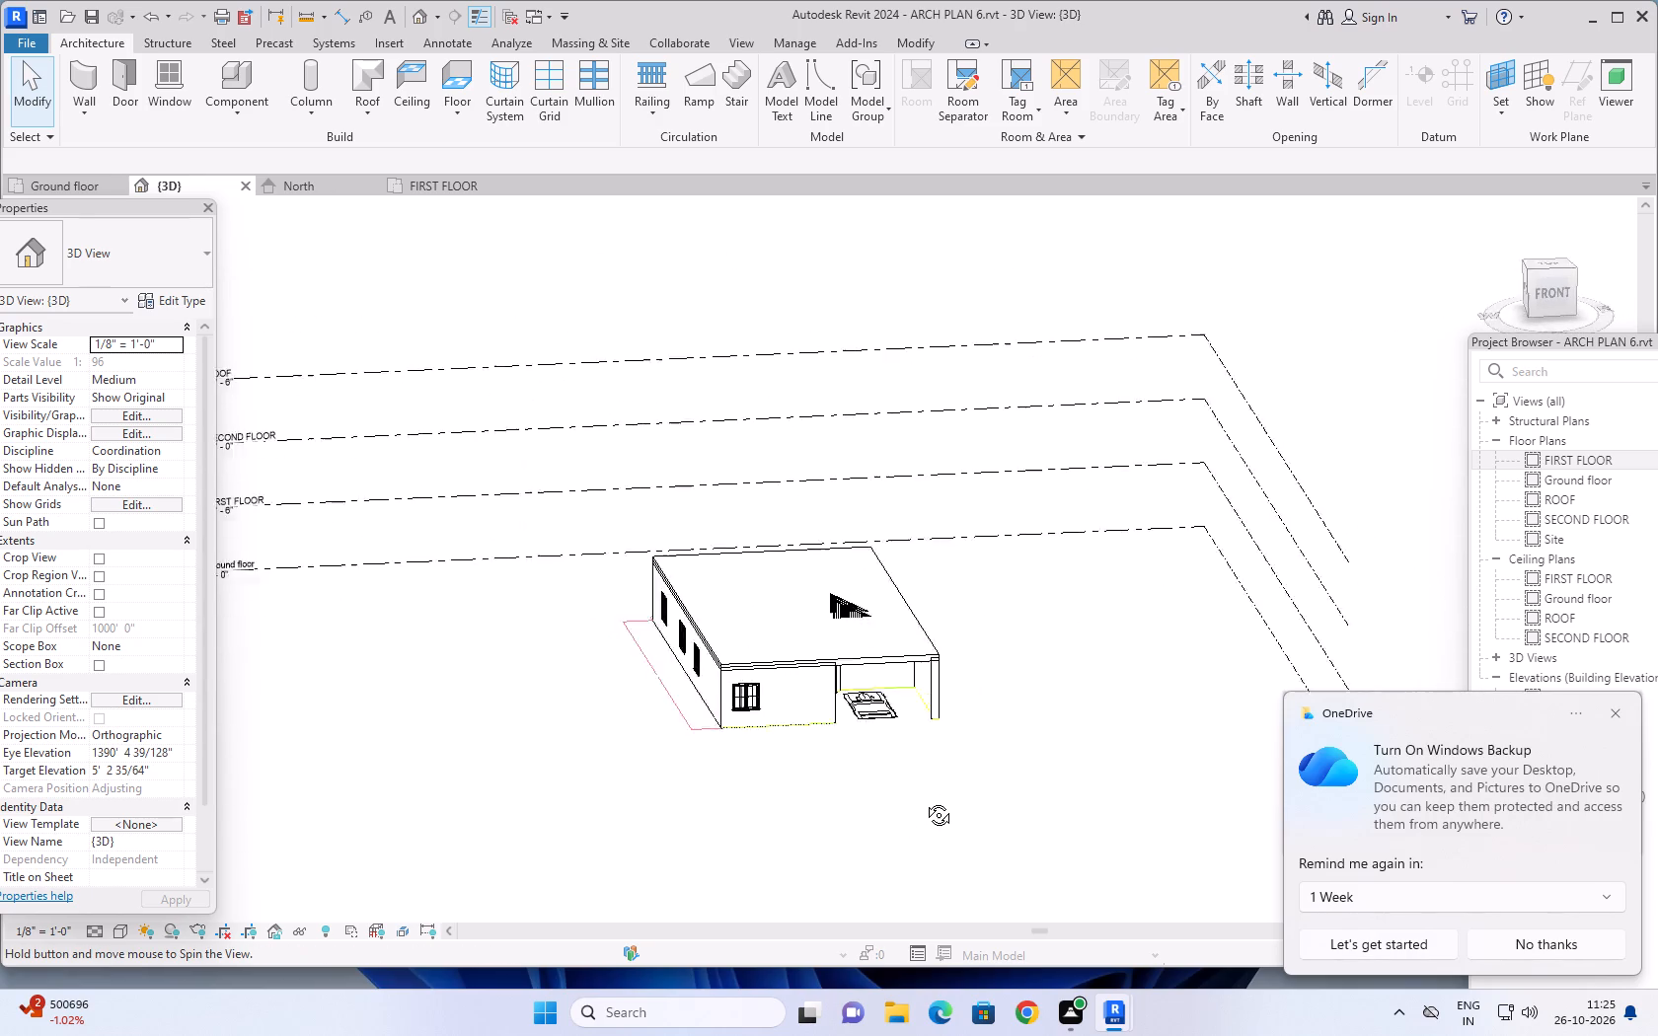
middle_click_drag(924, 800, 919, 804, "shift")
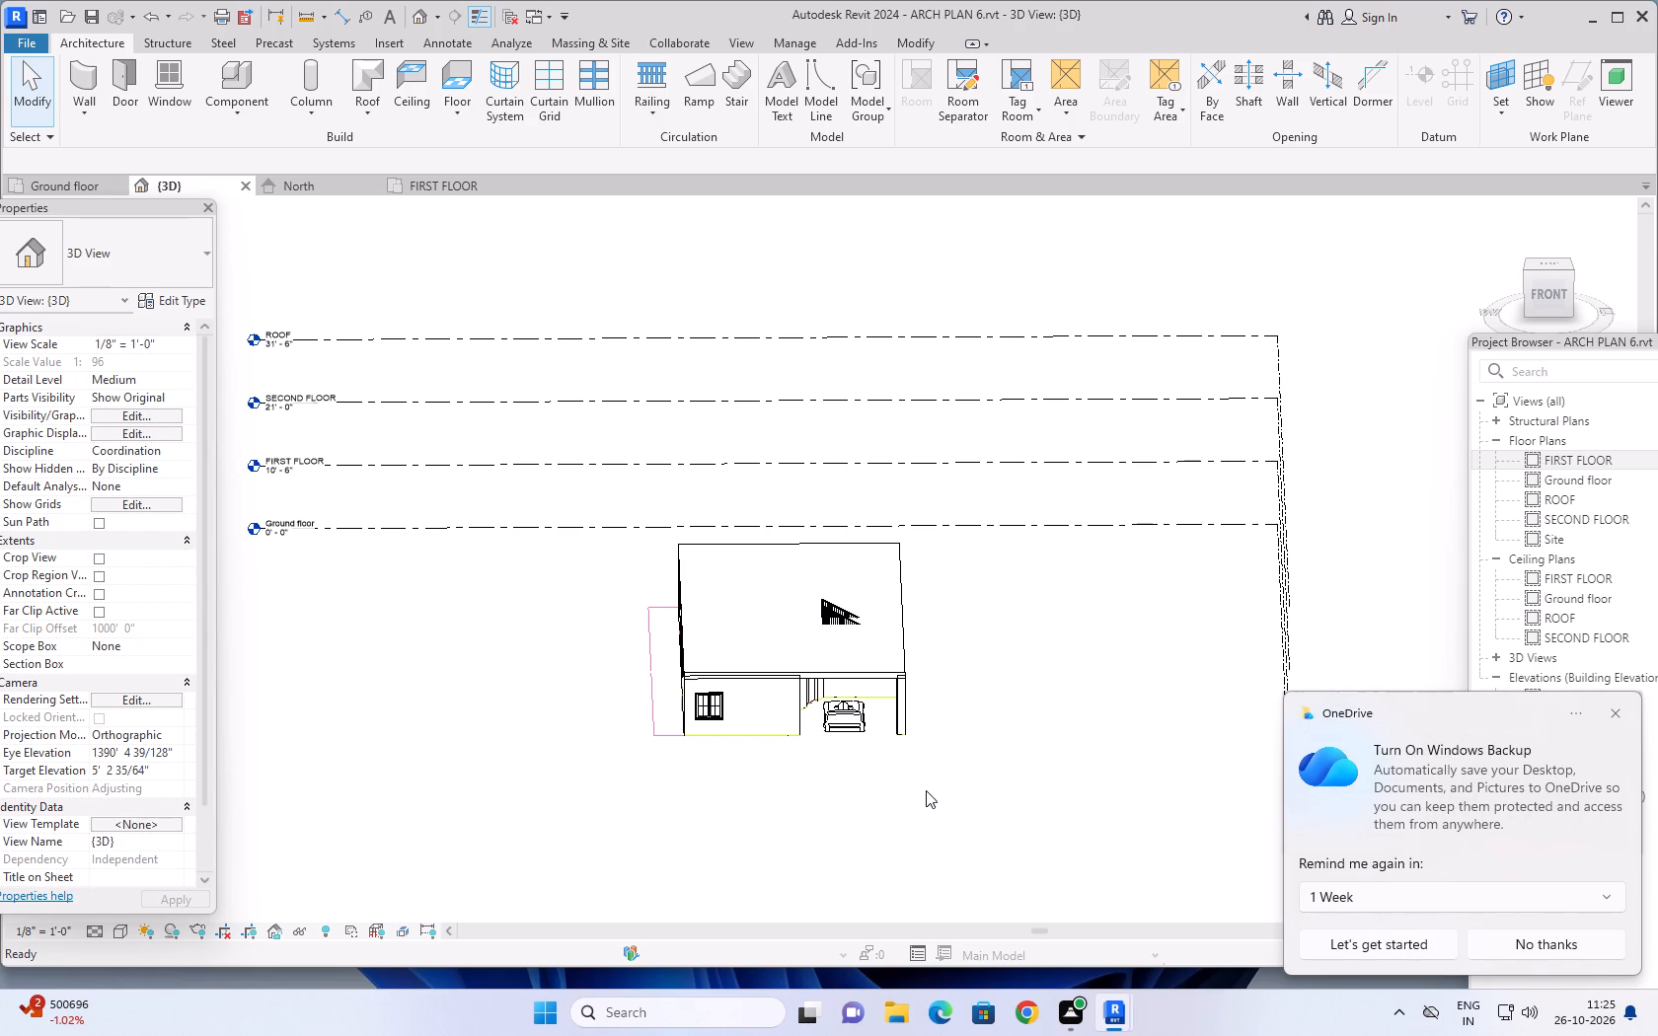
middle_click_drag(1001, 666, 566, 705, "shift")
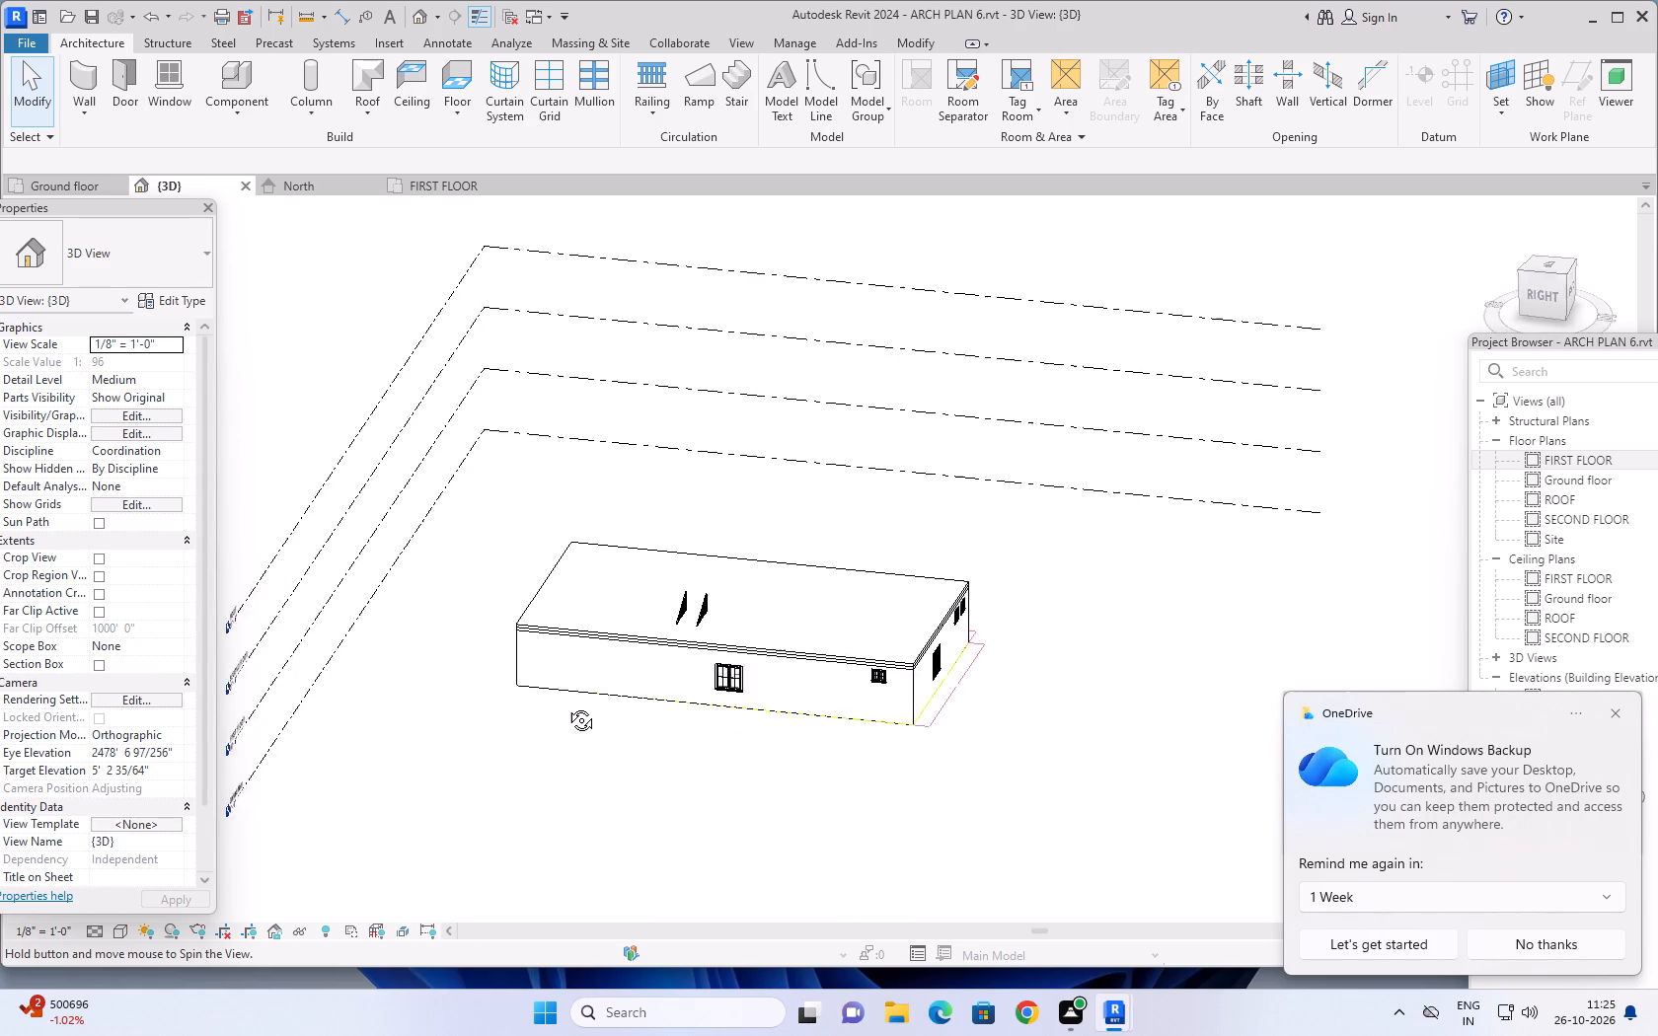
middle_click_drag(566, 705, 551, 705, "shift")
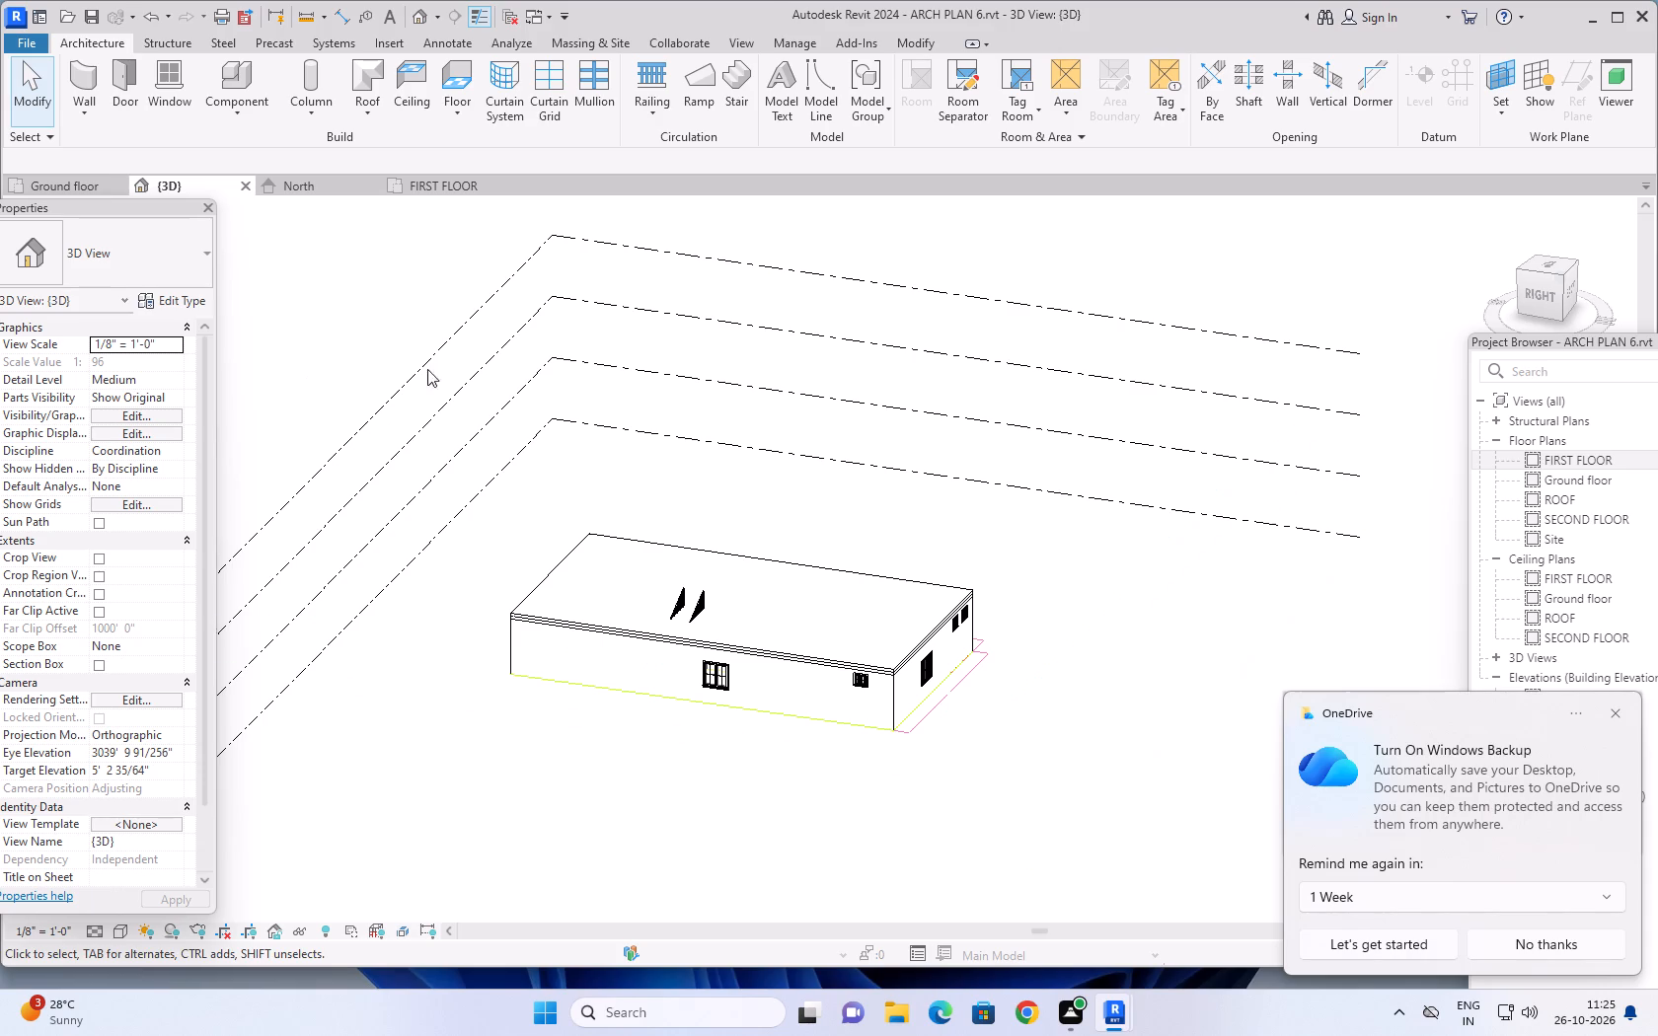
In the Ground floor plan, create a shaft opening with a rectangular boundary around the staircase, about 13' by 8'.
left_click(68, 185)
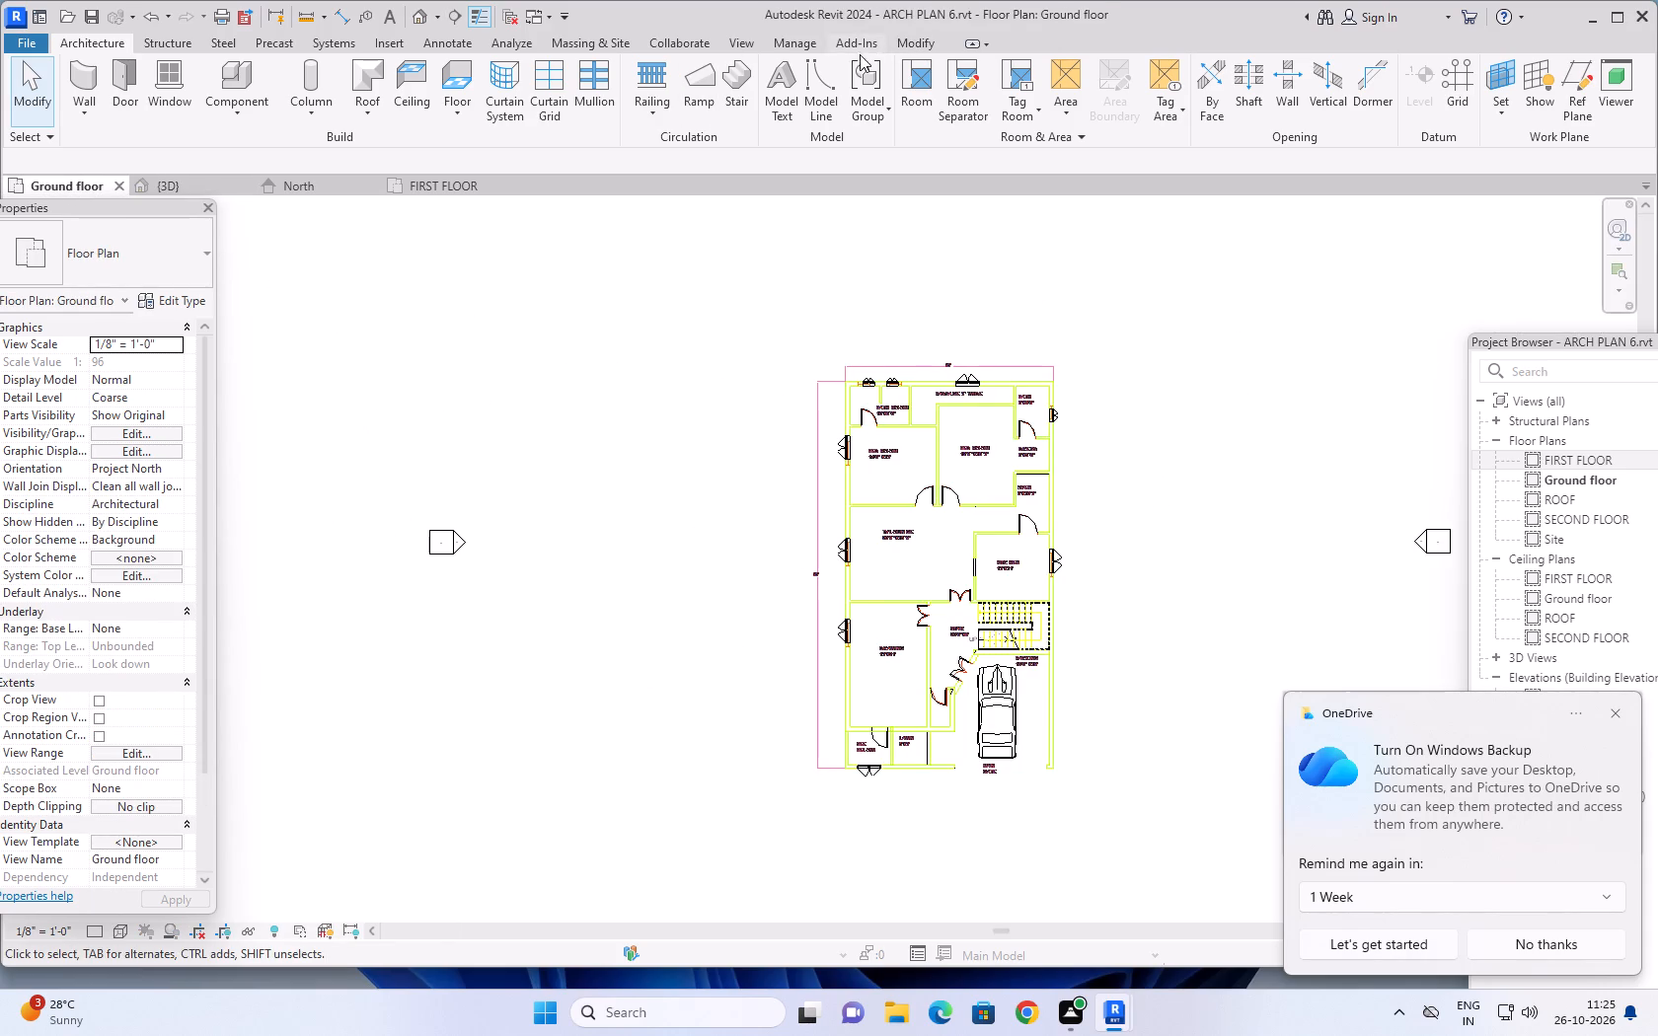
left_click(1254, 72)
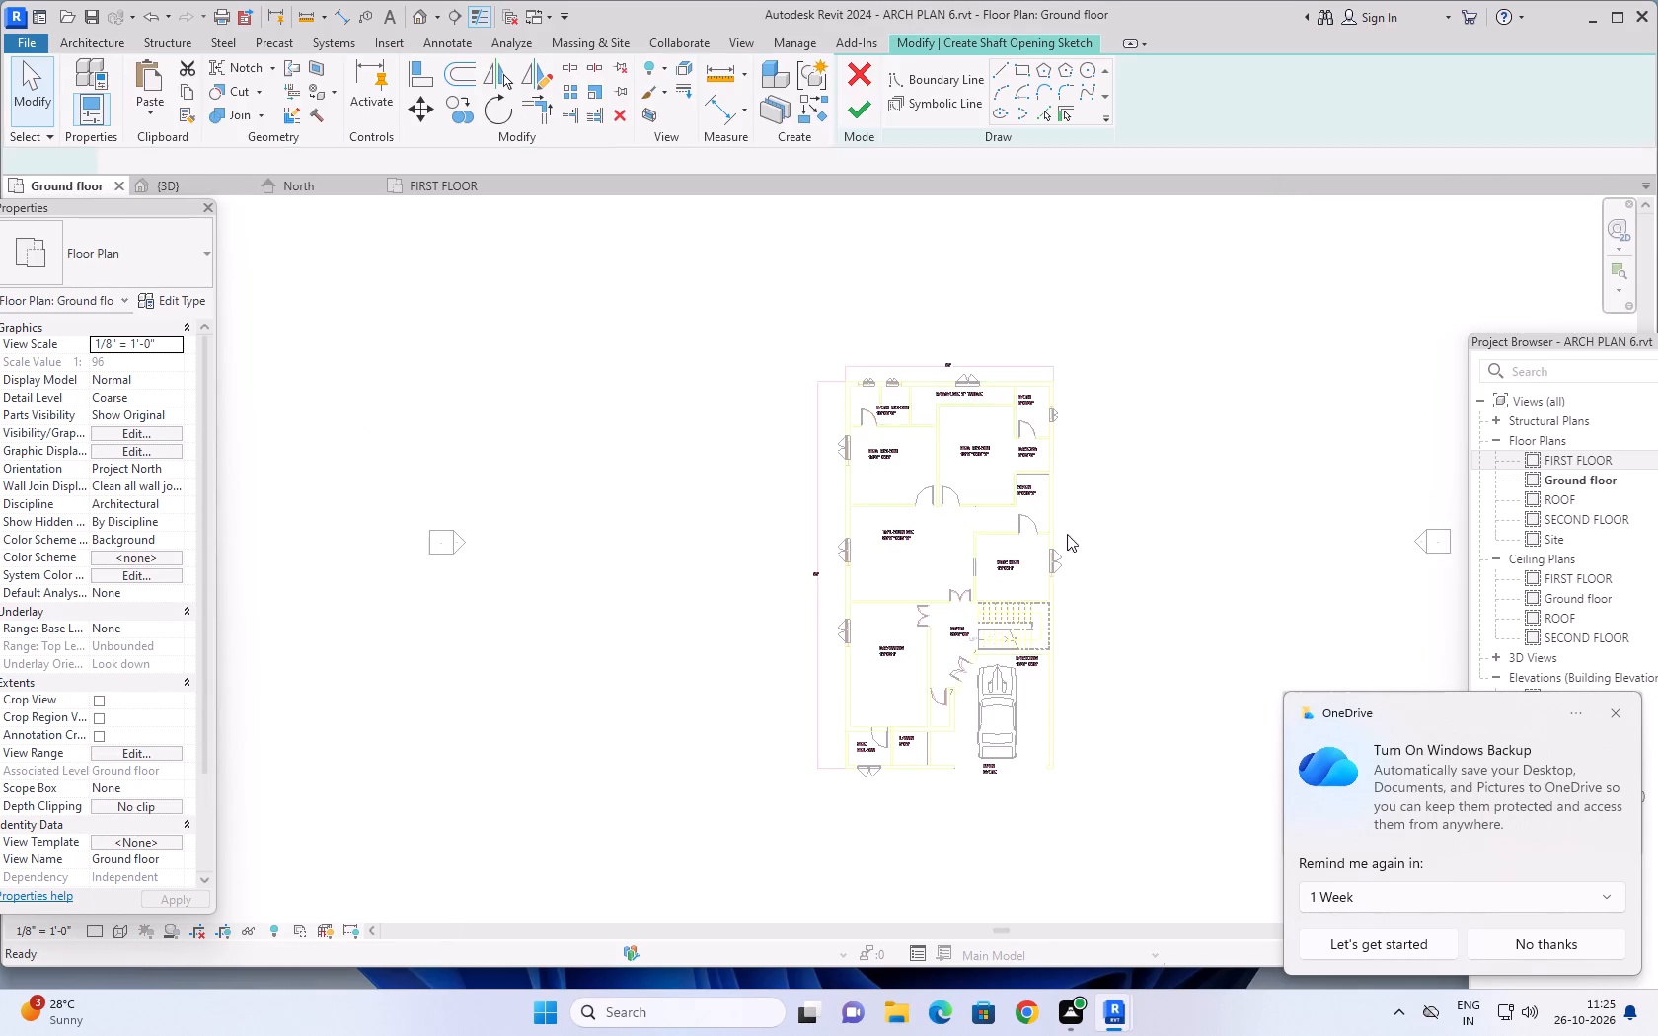
scroll(1022, 598, "up", 3)
middle_click_drag(1156, 598, 1070, 452)
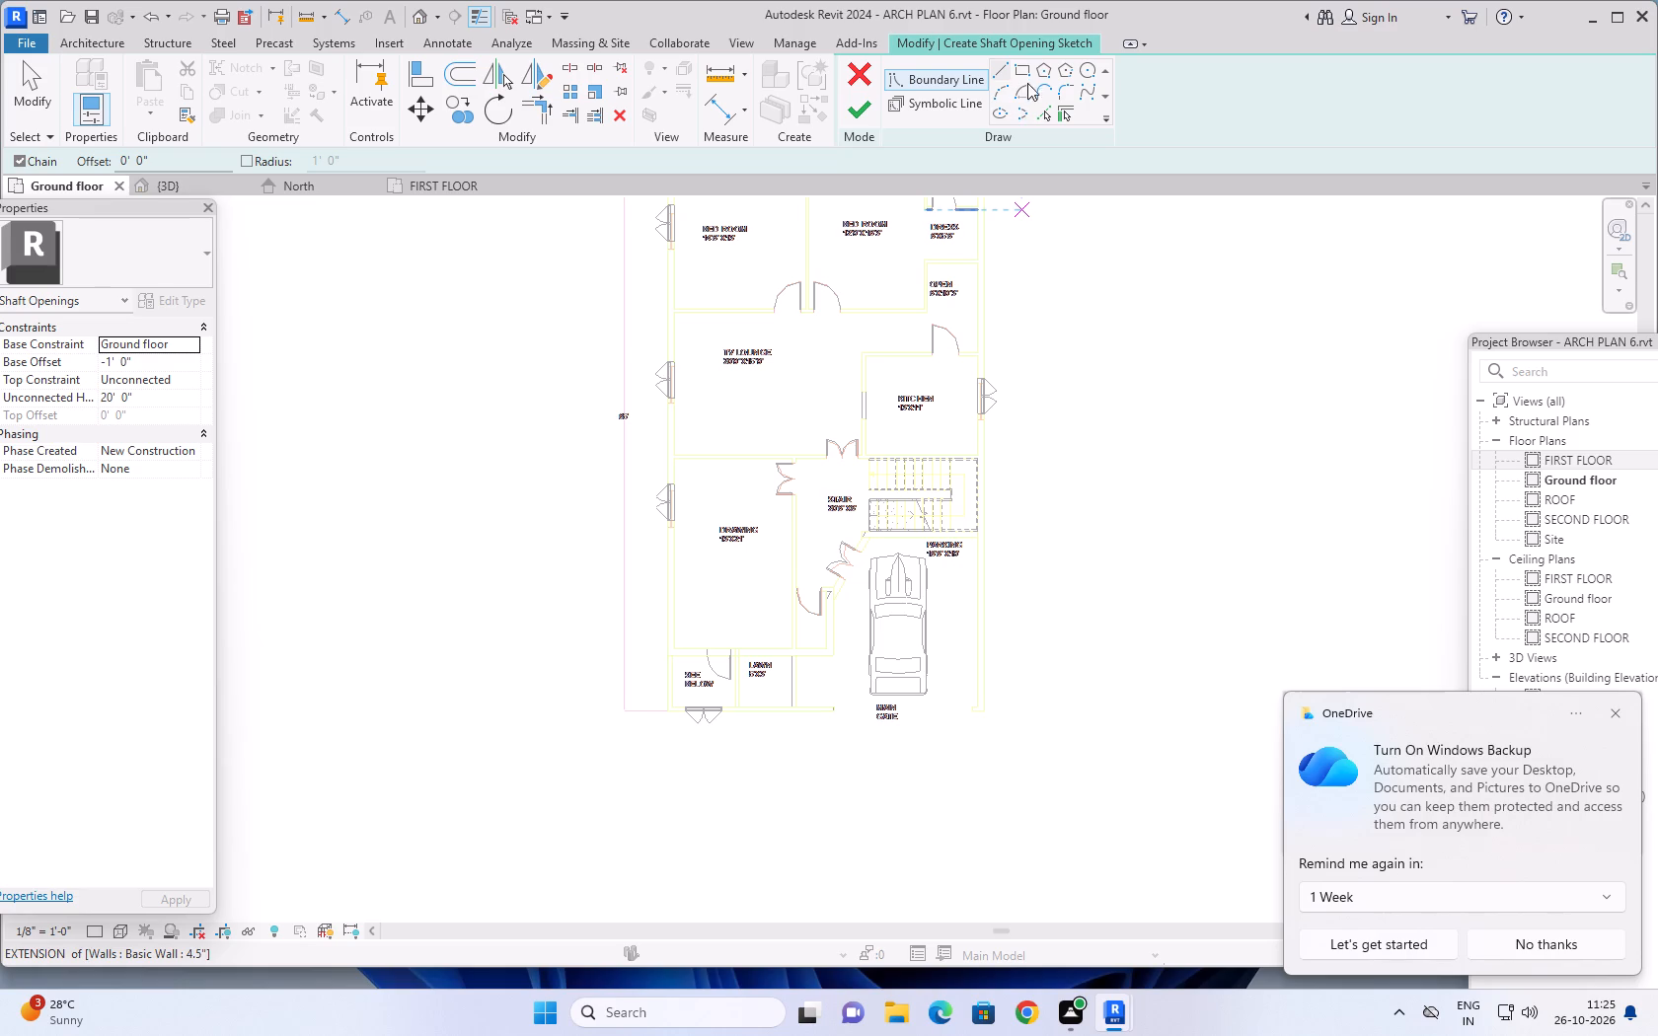
left_click(1027, 64)
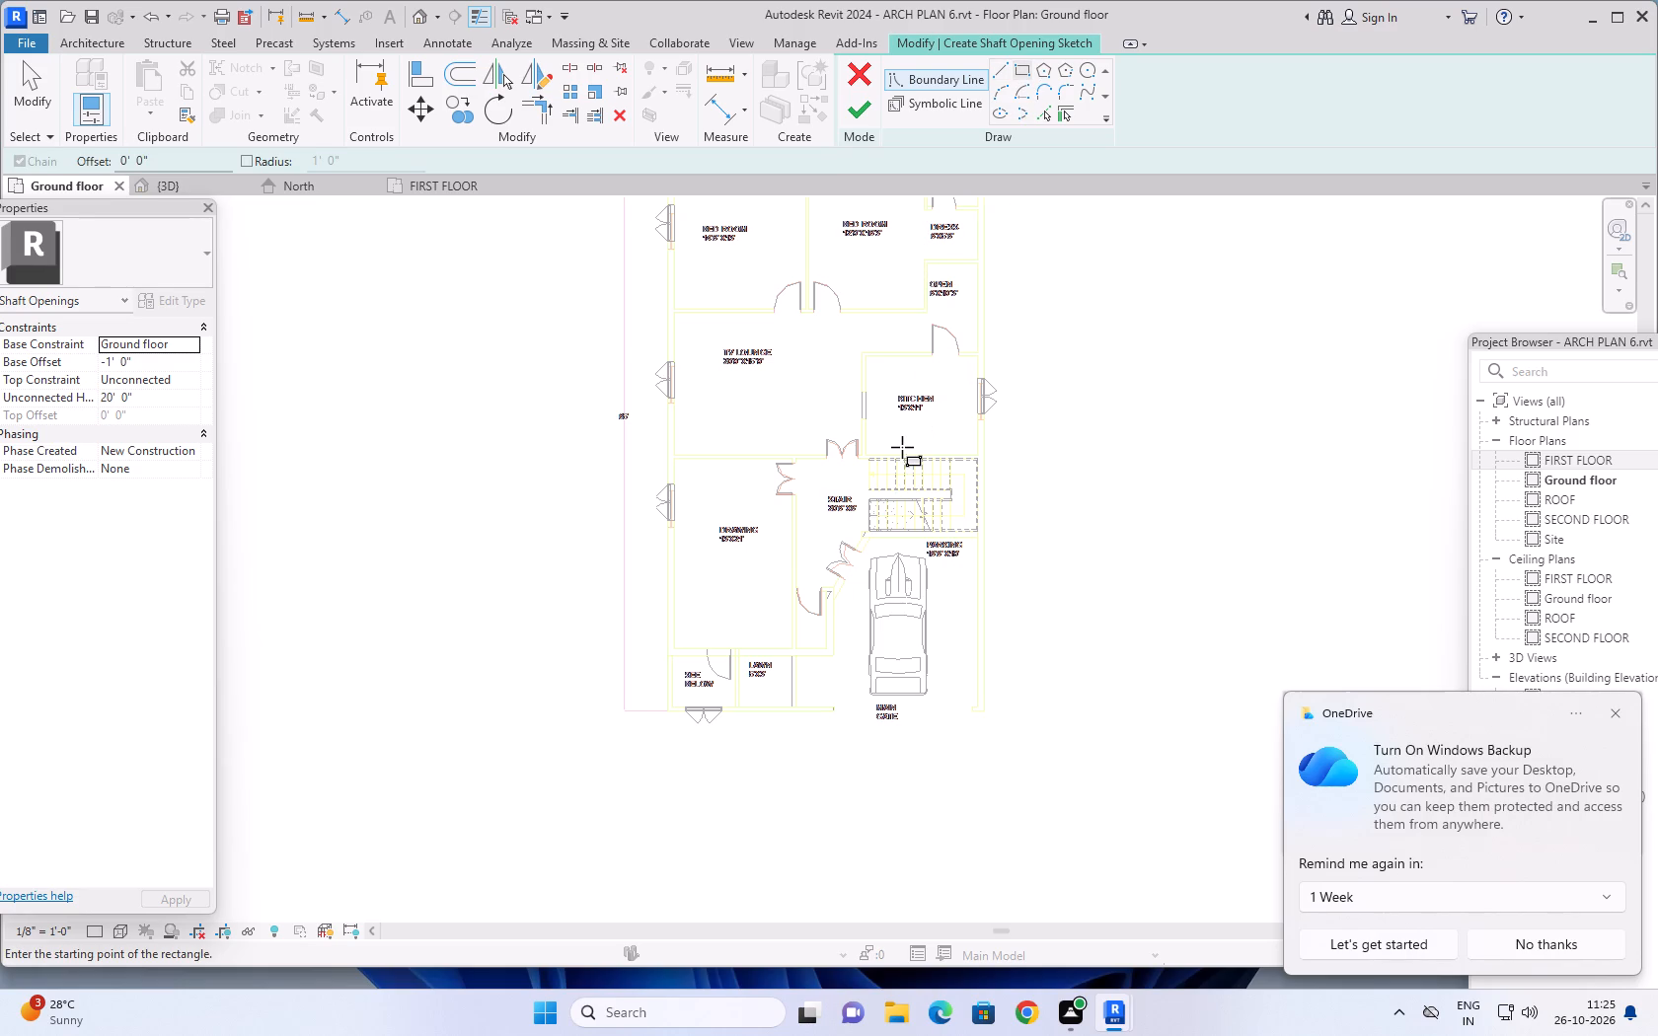
scroll(902, 447, "up", 1)
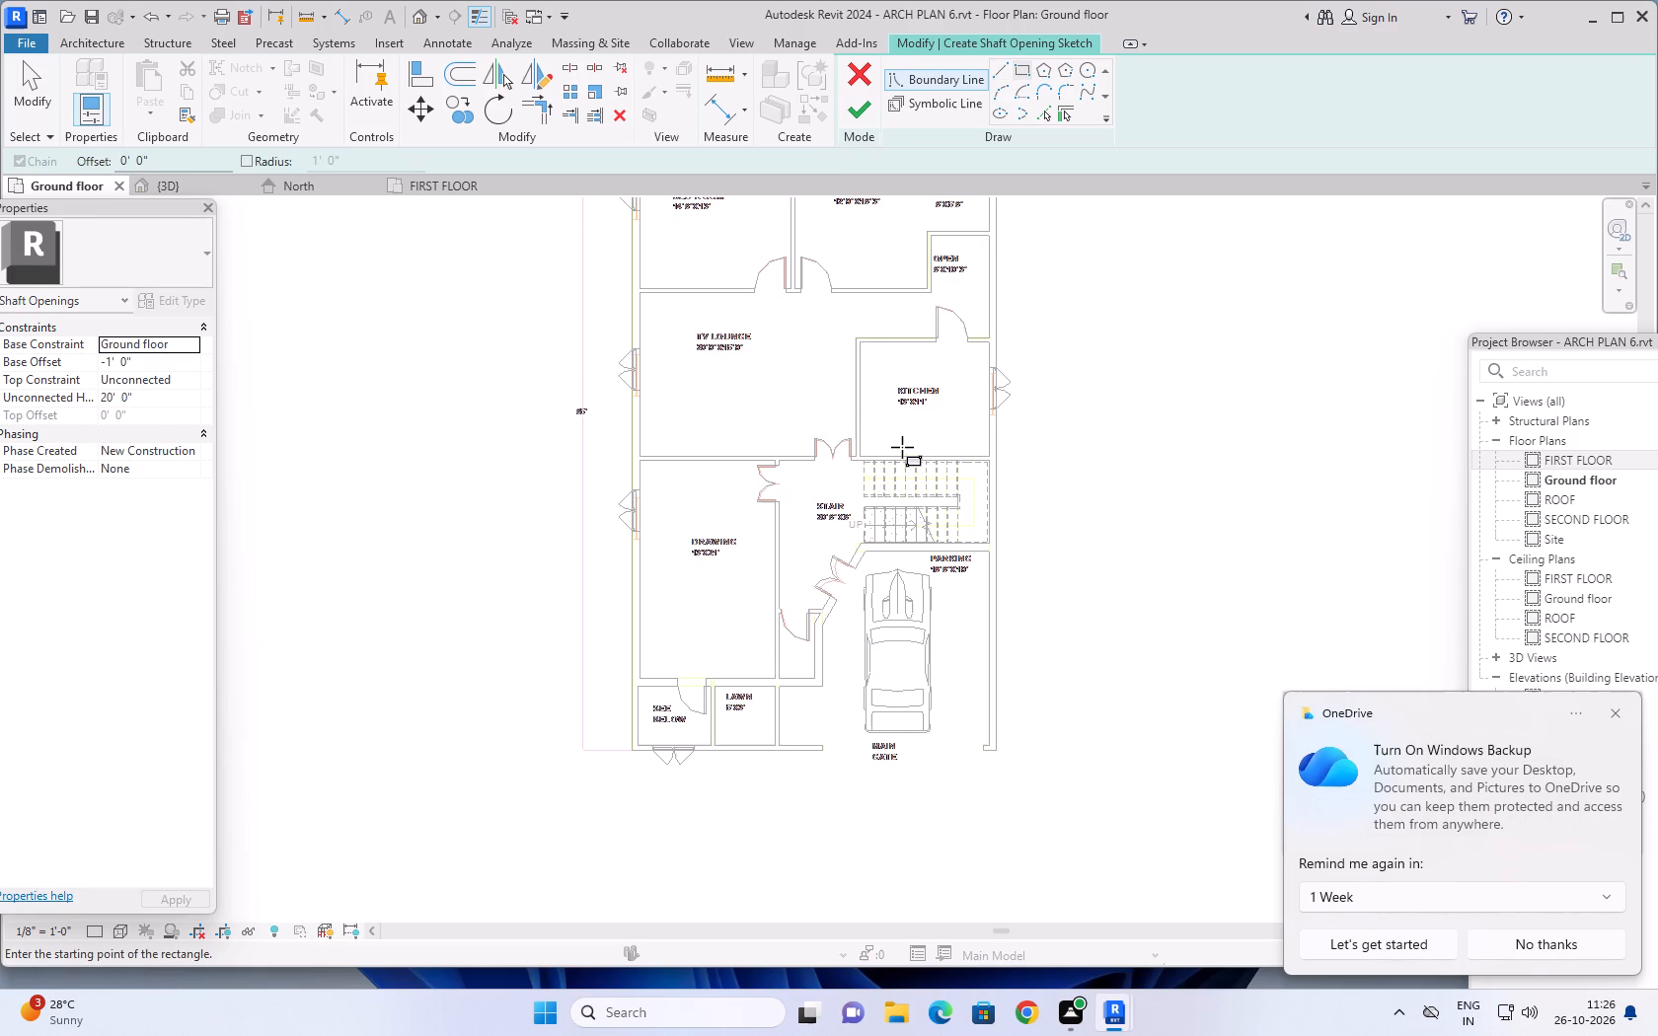
scroll(902, 447, "up", 1)
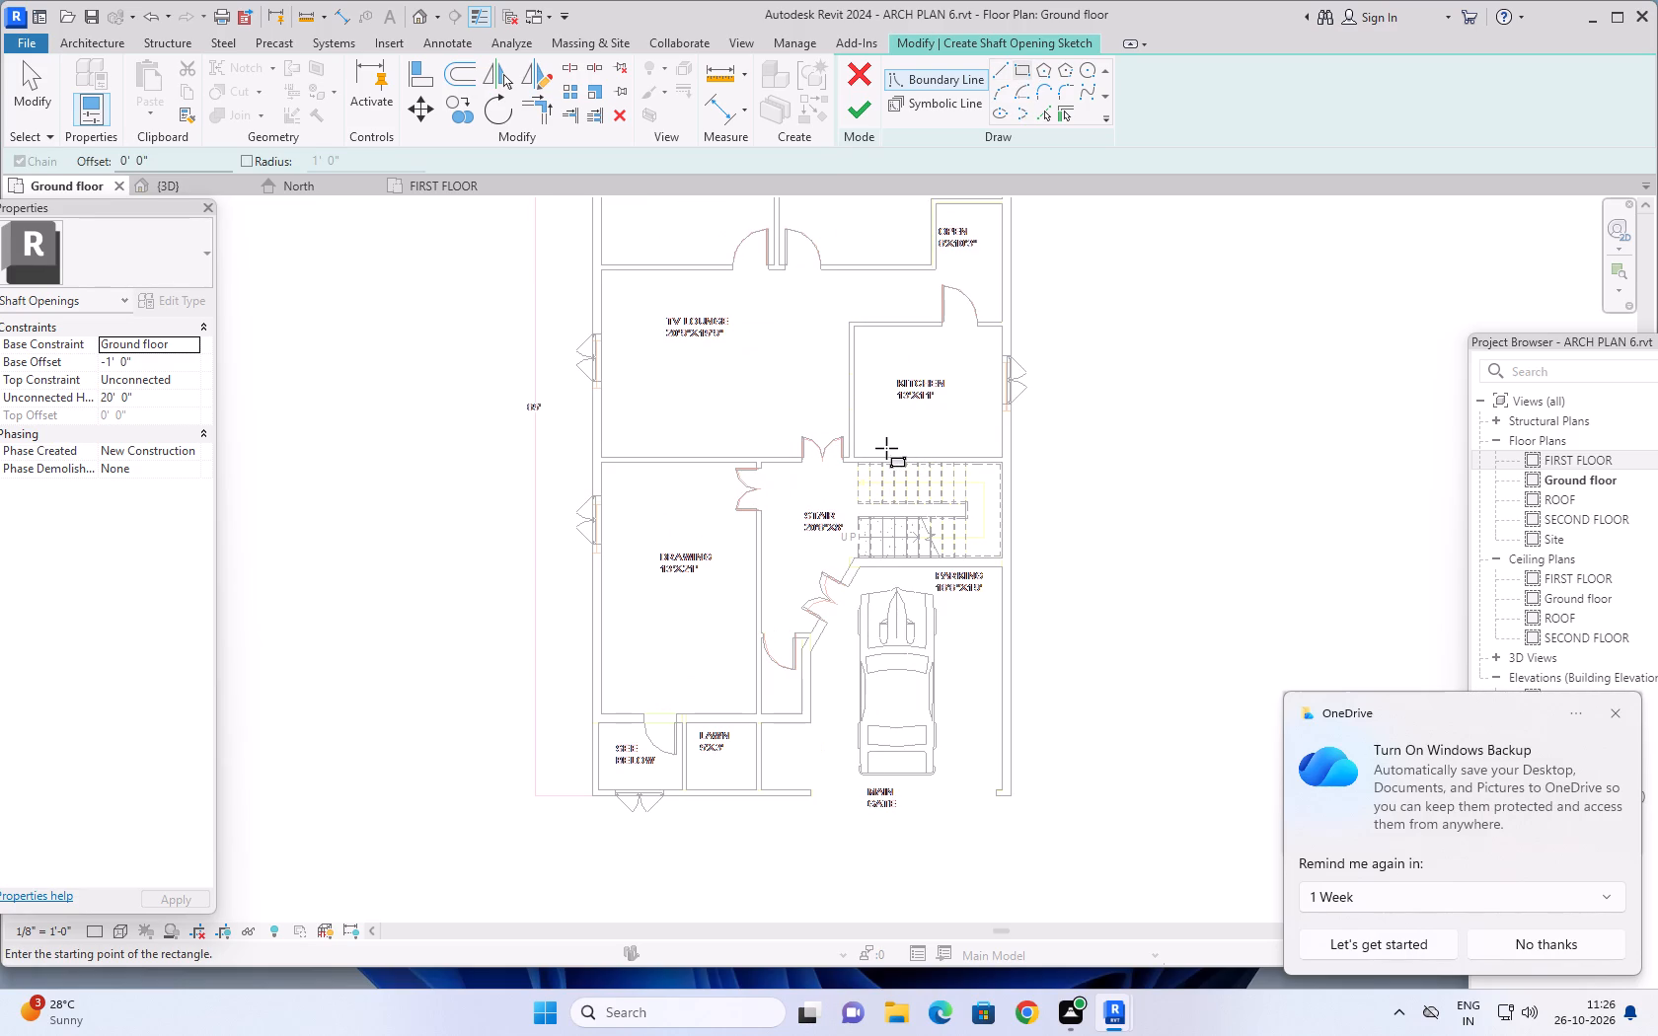
scroll(886, 470, "up", 8)
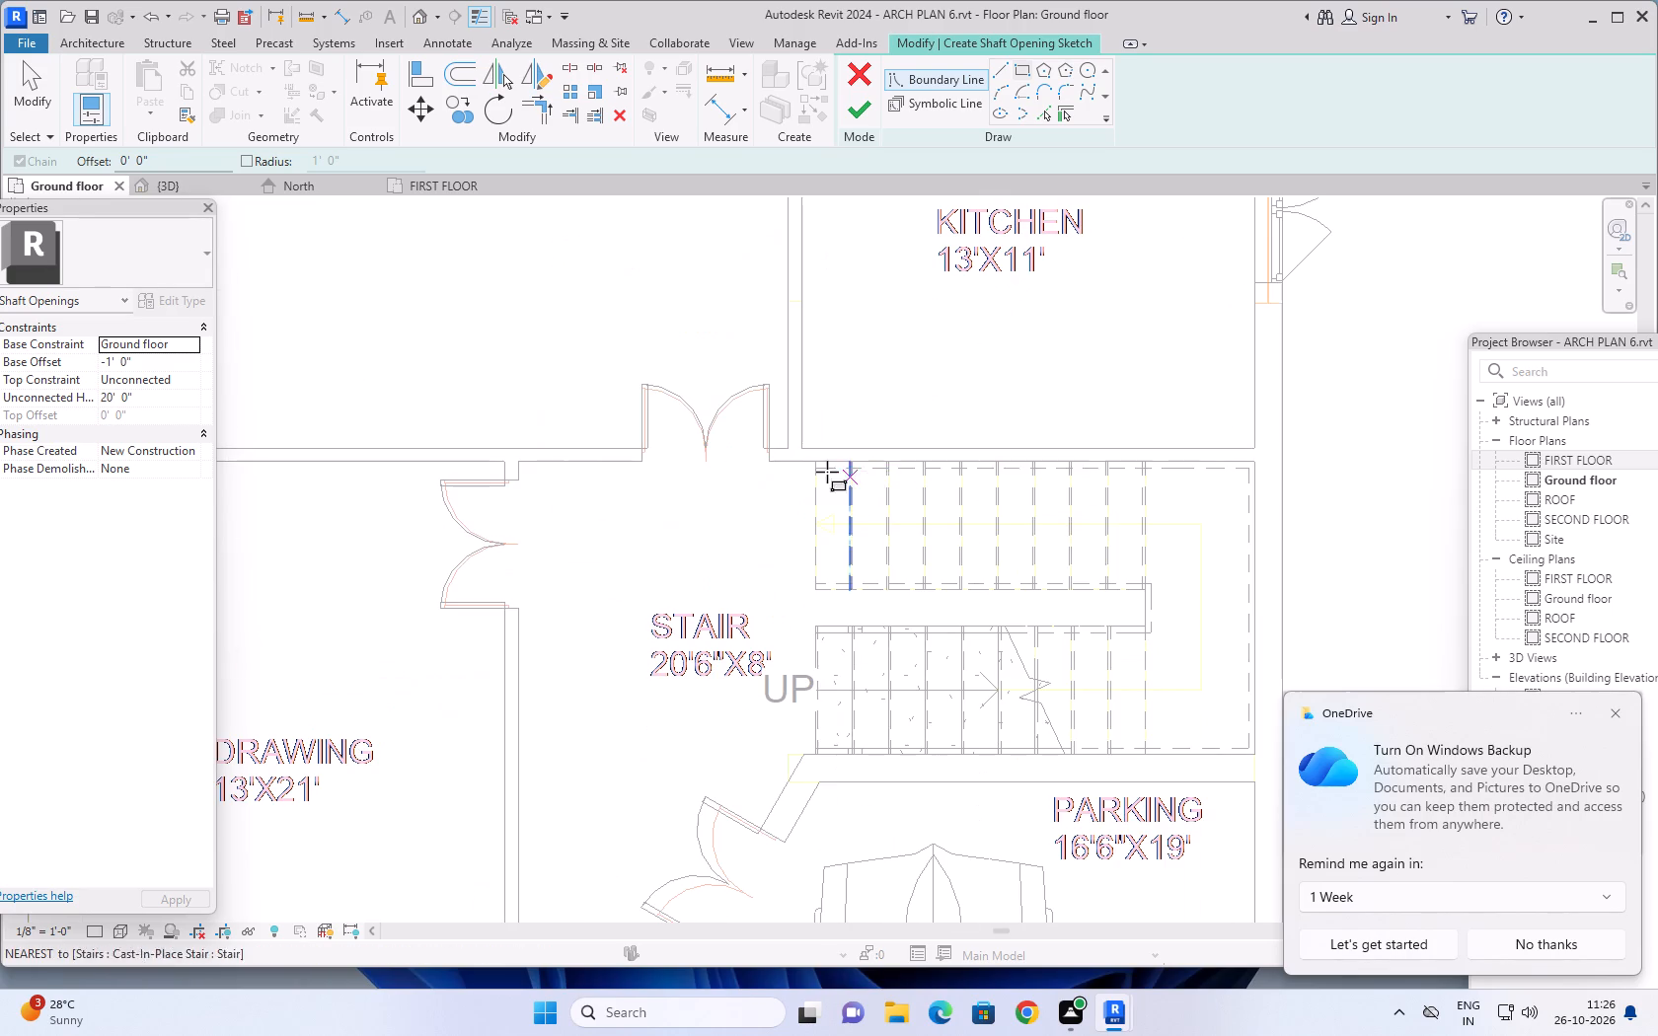
left_click(767, 462)
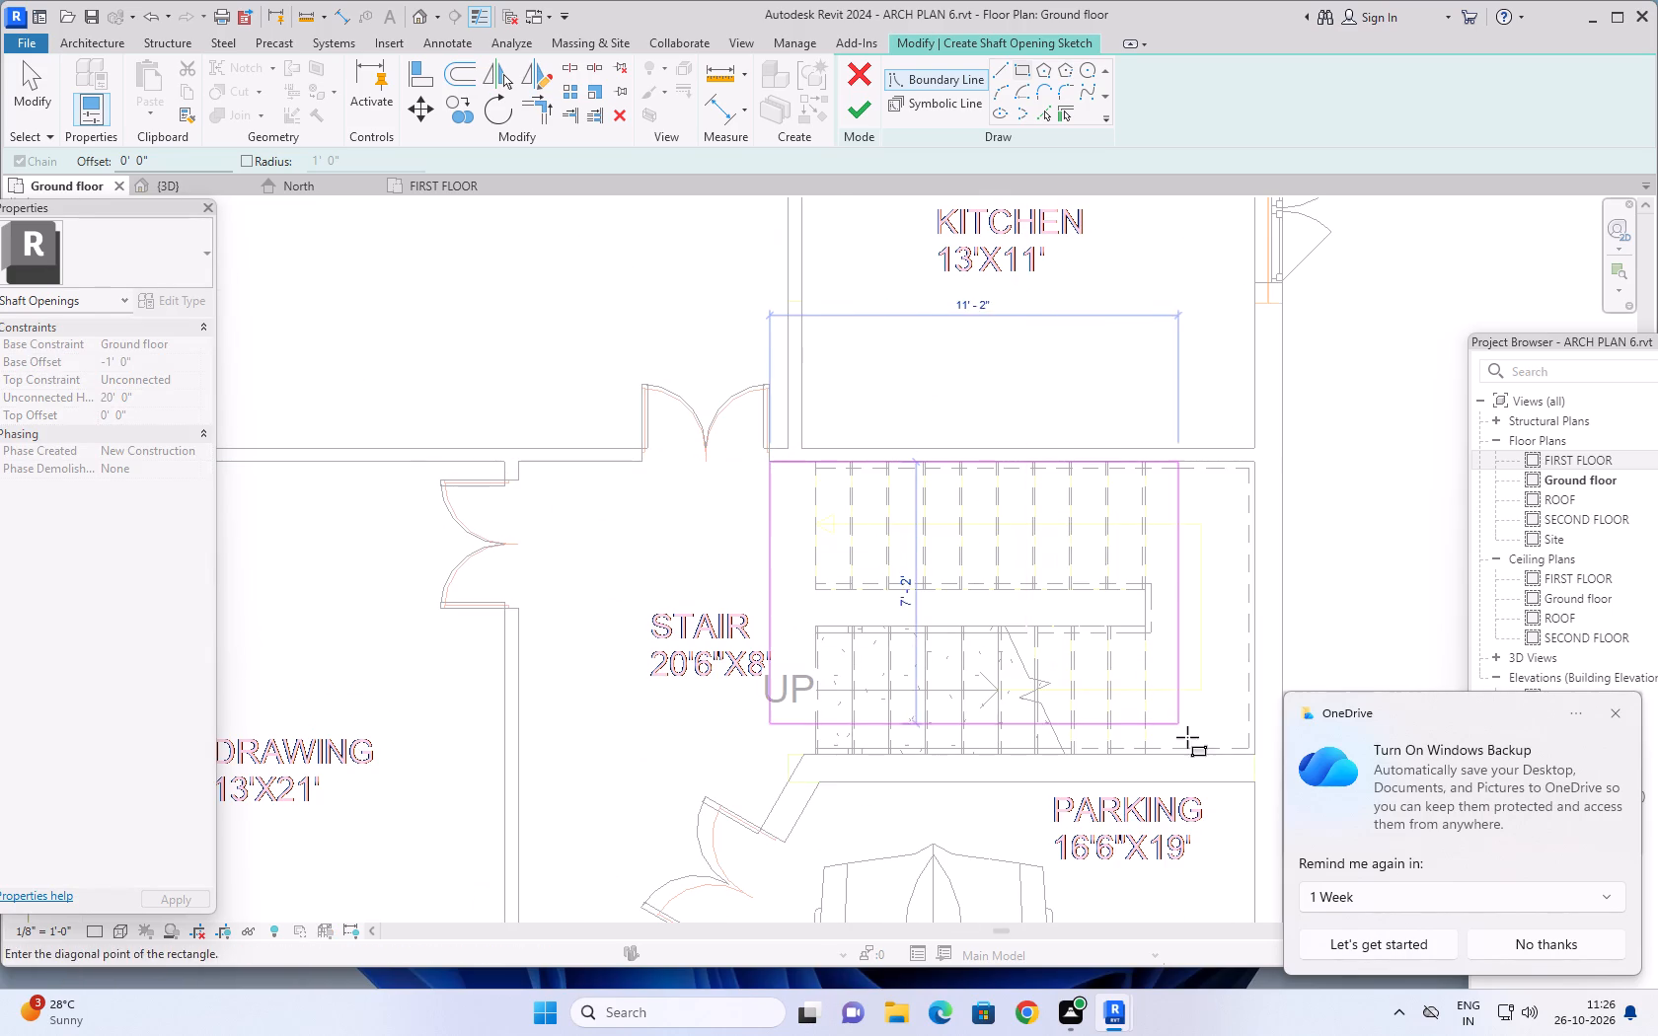
left_click(1255, 756)
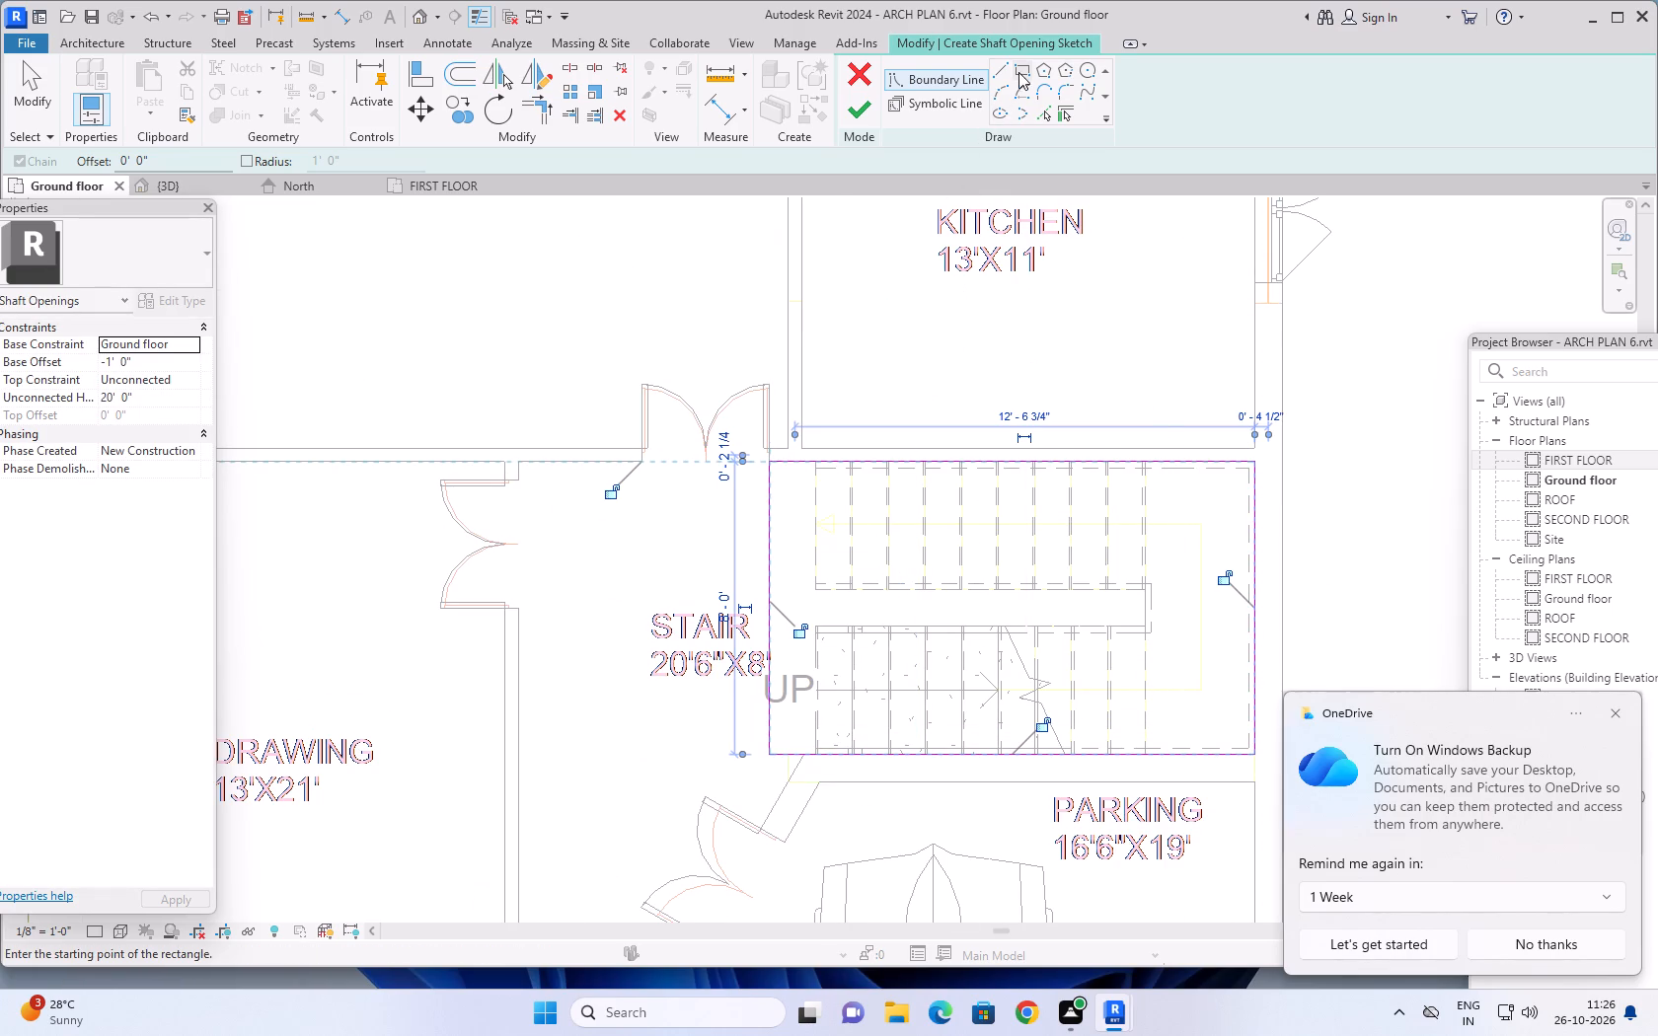
left_click(858, 113)
scroll(1099, 496, "down", 2)
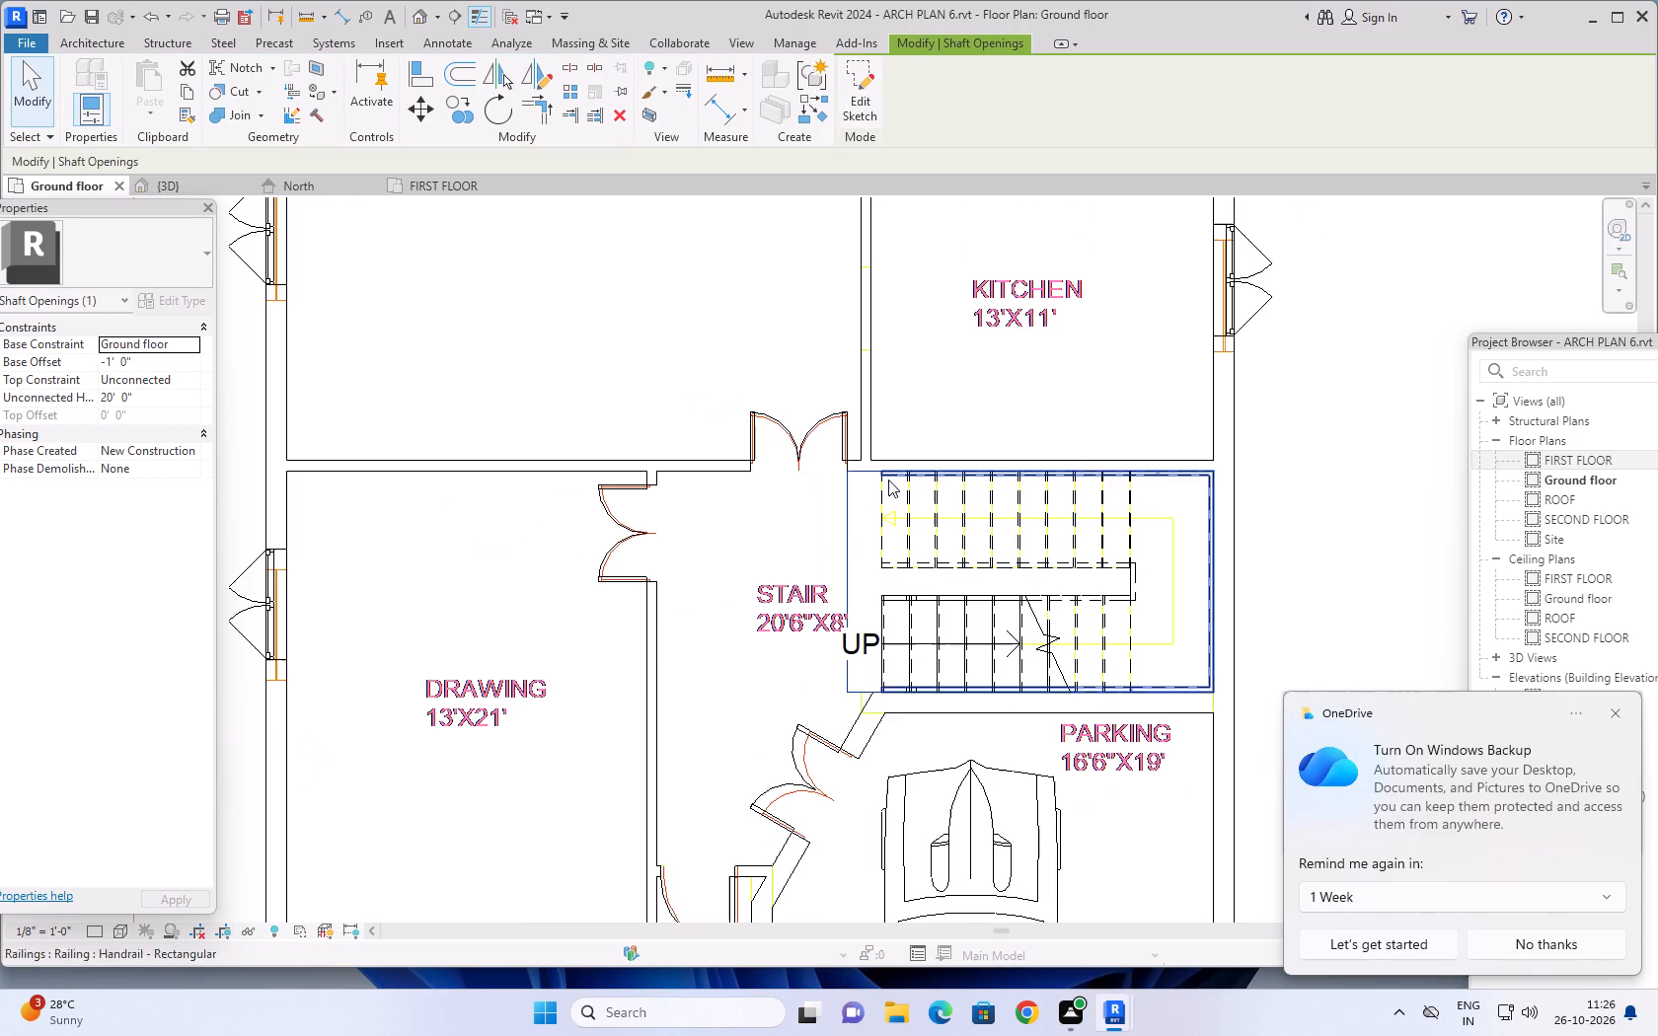
scroll(666, 444, "down", 1)
In the 3D view, raise the bottom of the stair shaft opening slightly, to a base offset of about -7".
left_click(196, 189)
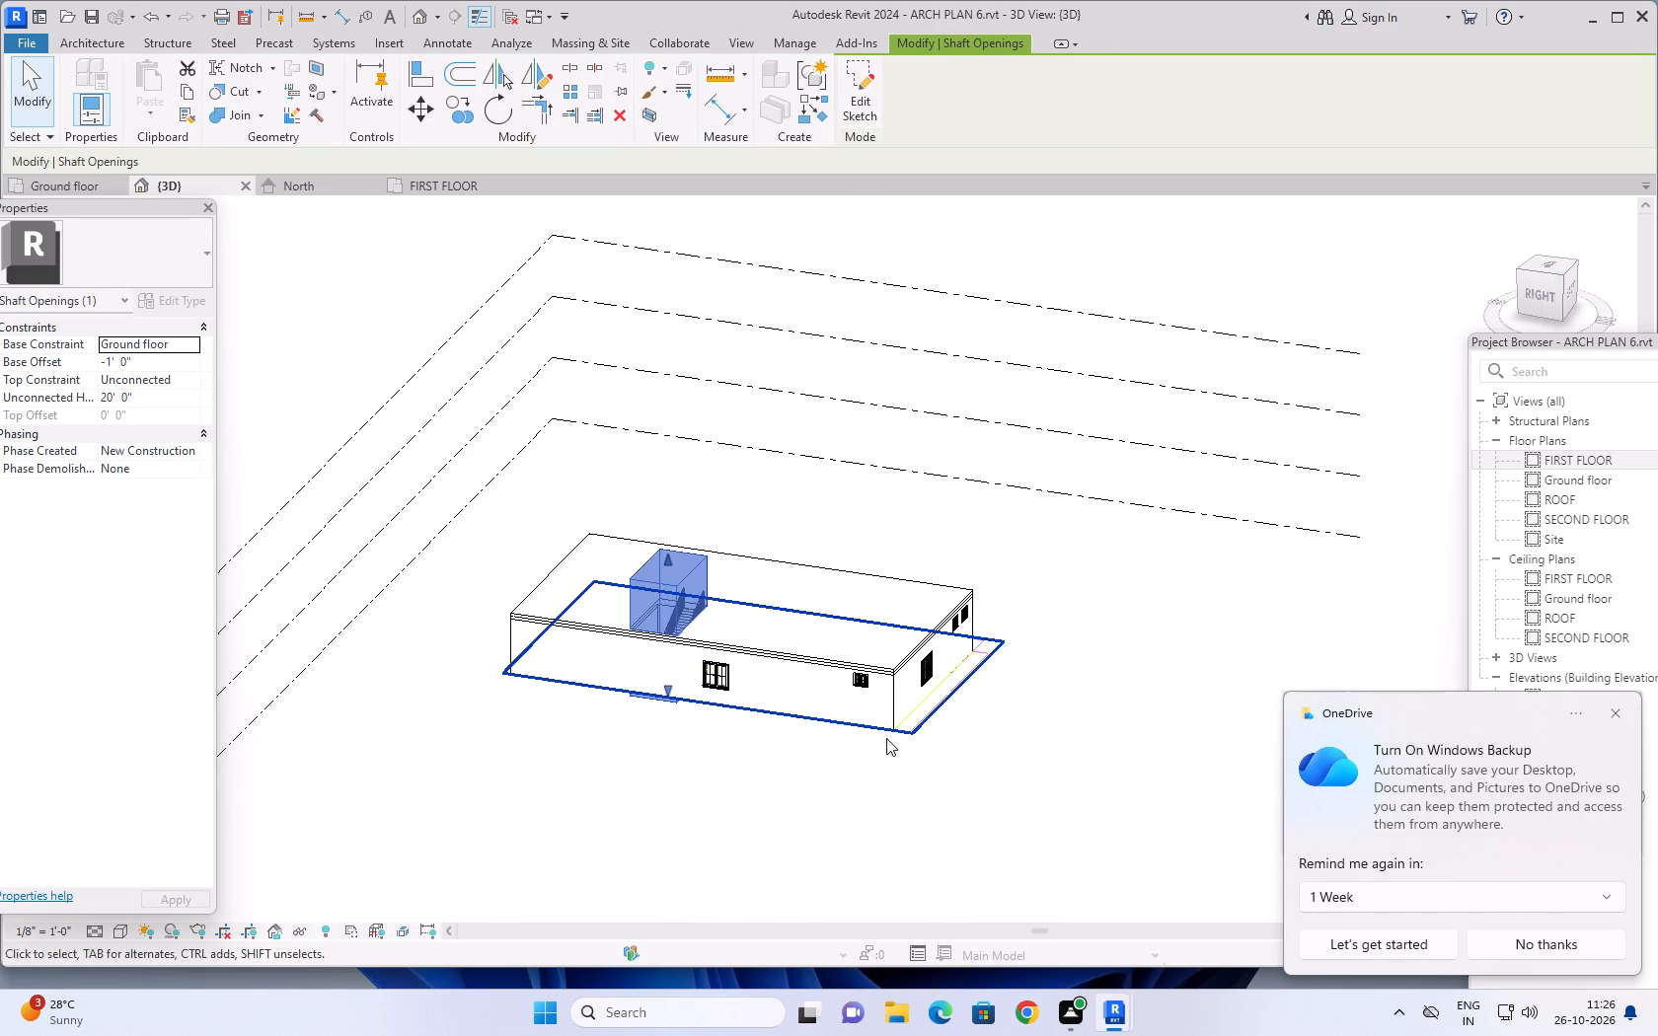
scroll(723, 773, "down", 1)
middle_click_drag(723, 773, 736, 754, "shift")
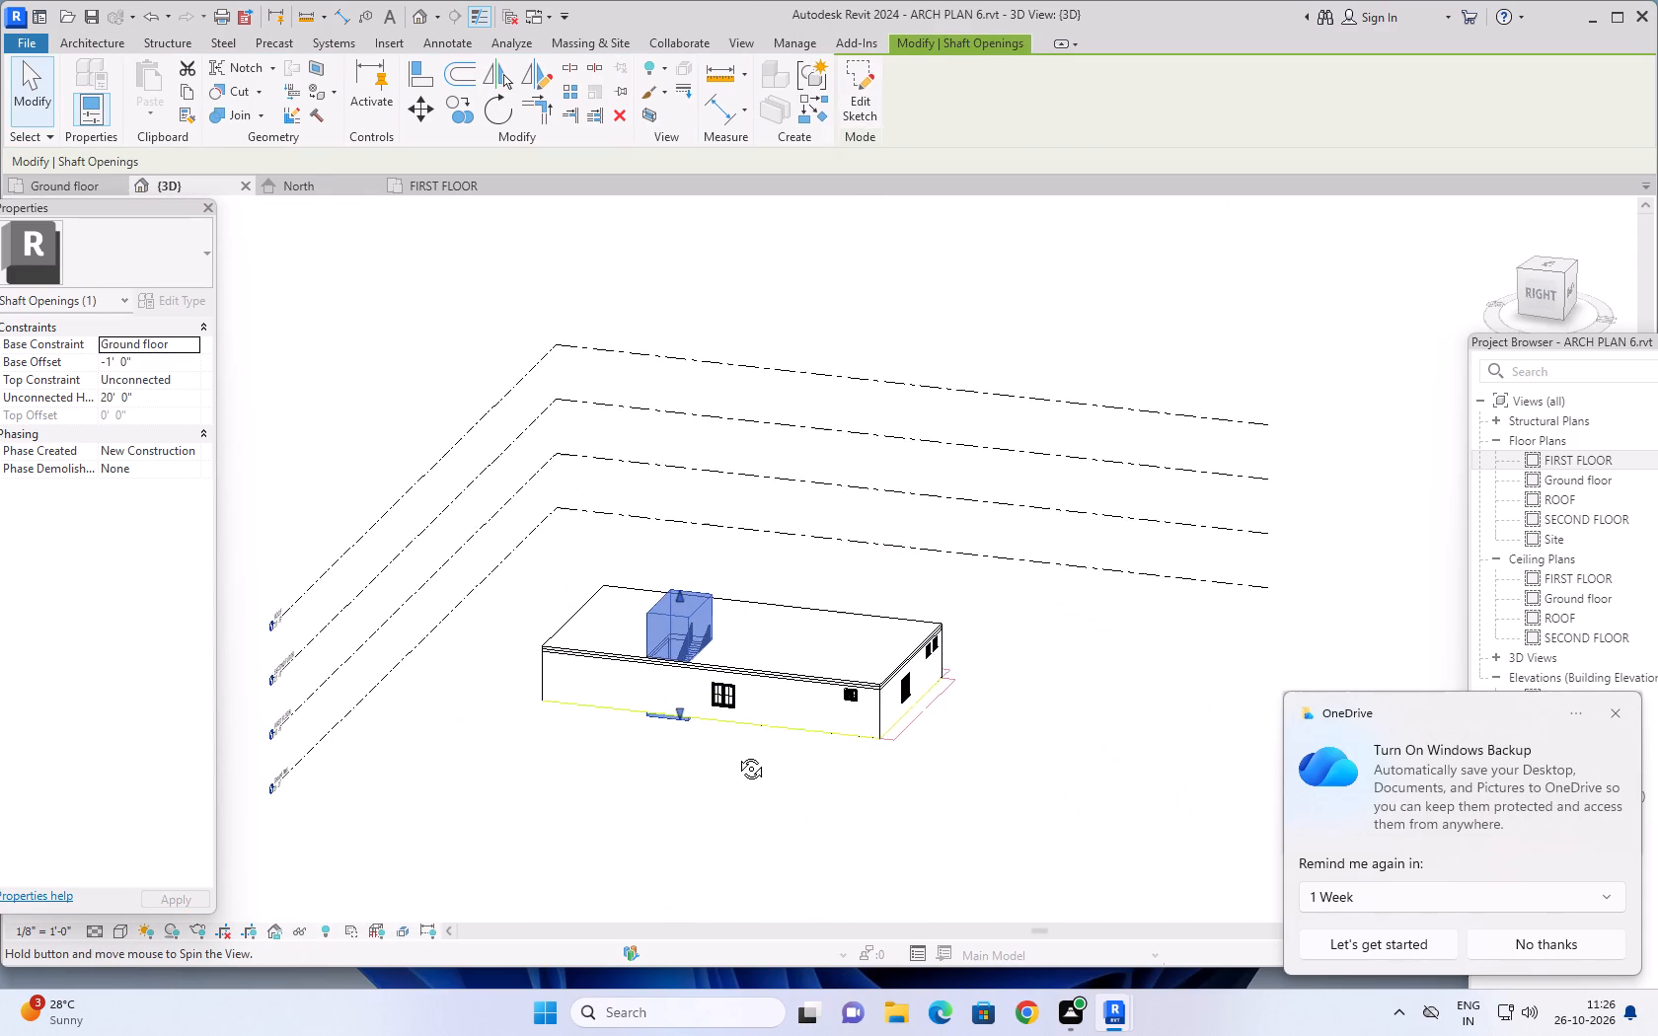
middle_click_drag(736, 754, 737, 762, "shift")
scroll(694, 733, "up", 9)
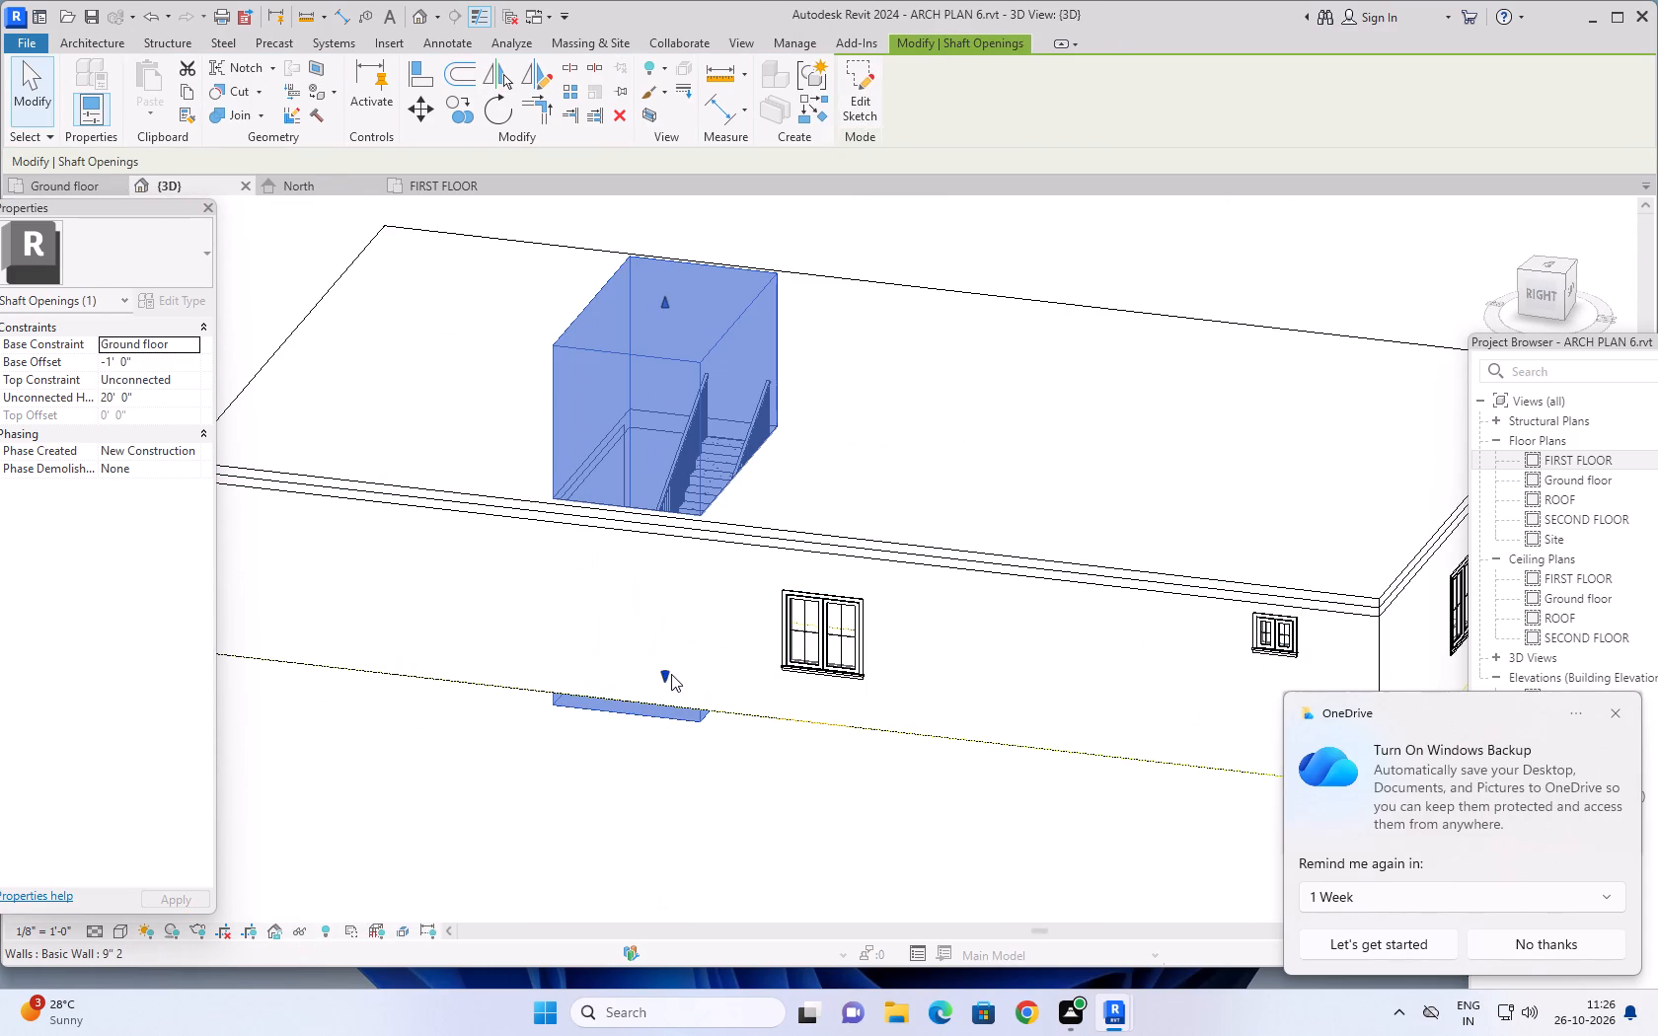
left_click_drag(666, 673, 665, 643)
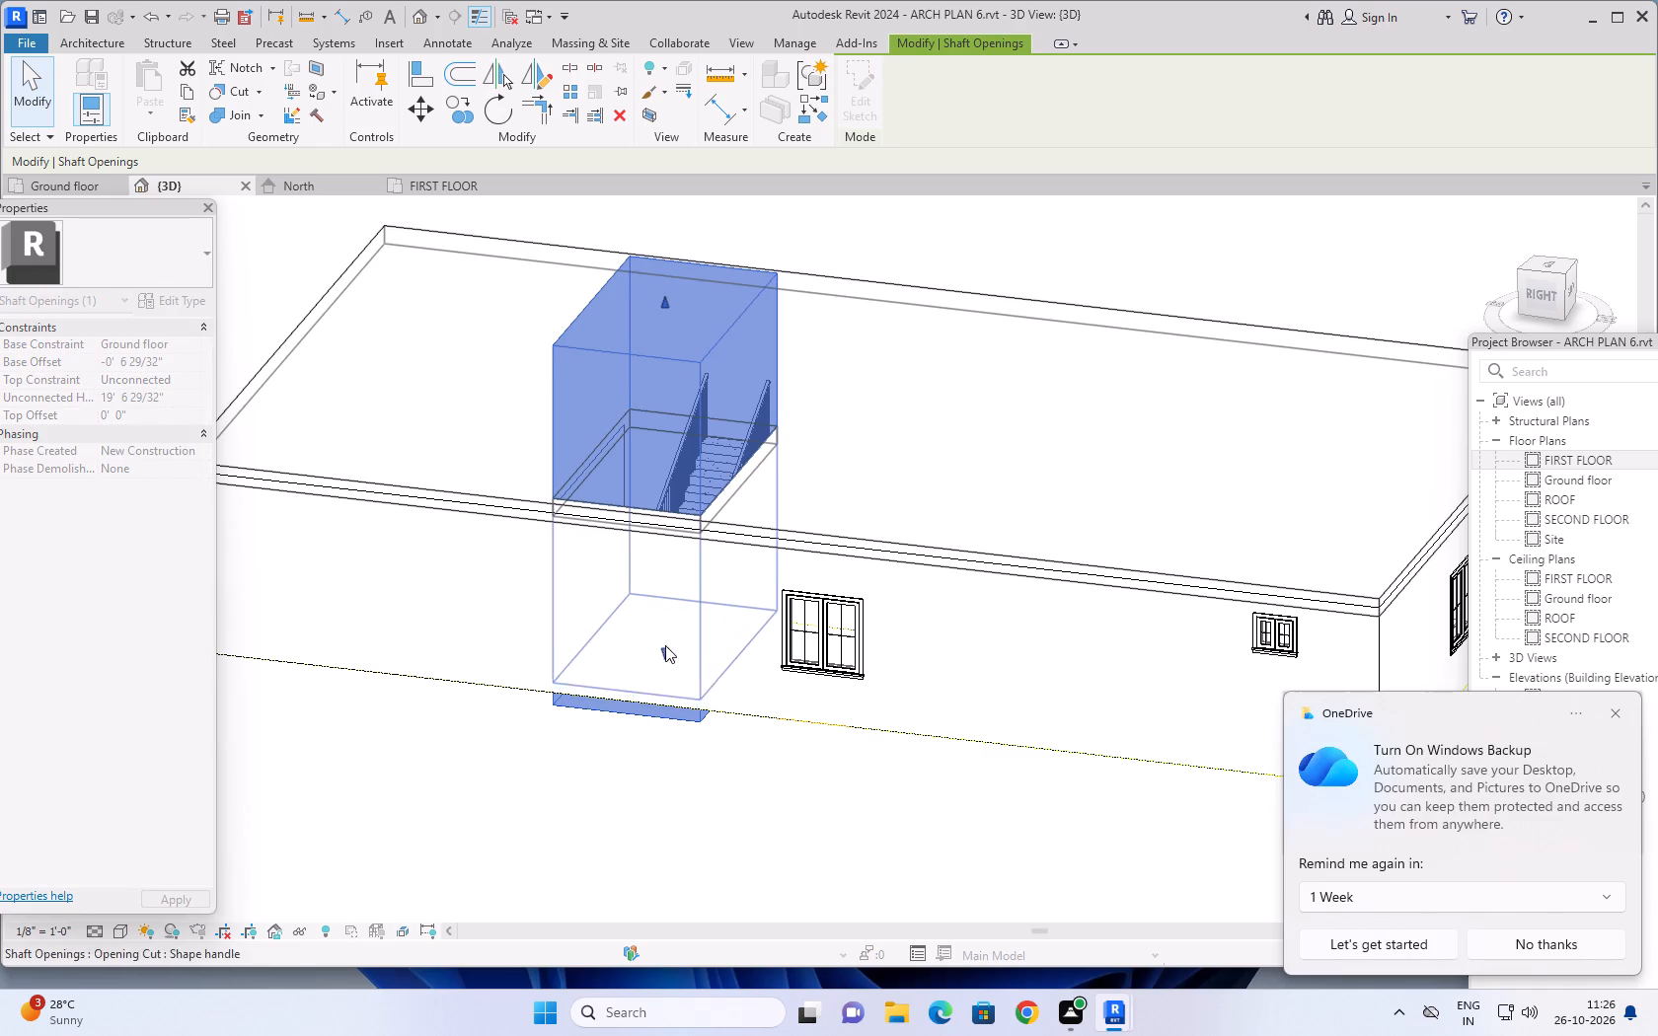
left_click(660, 791)
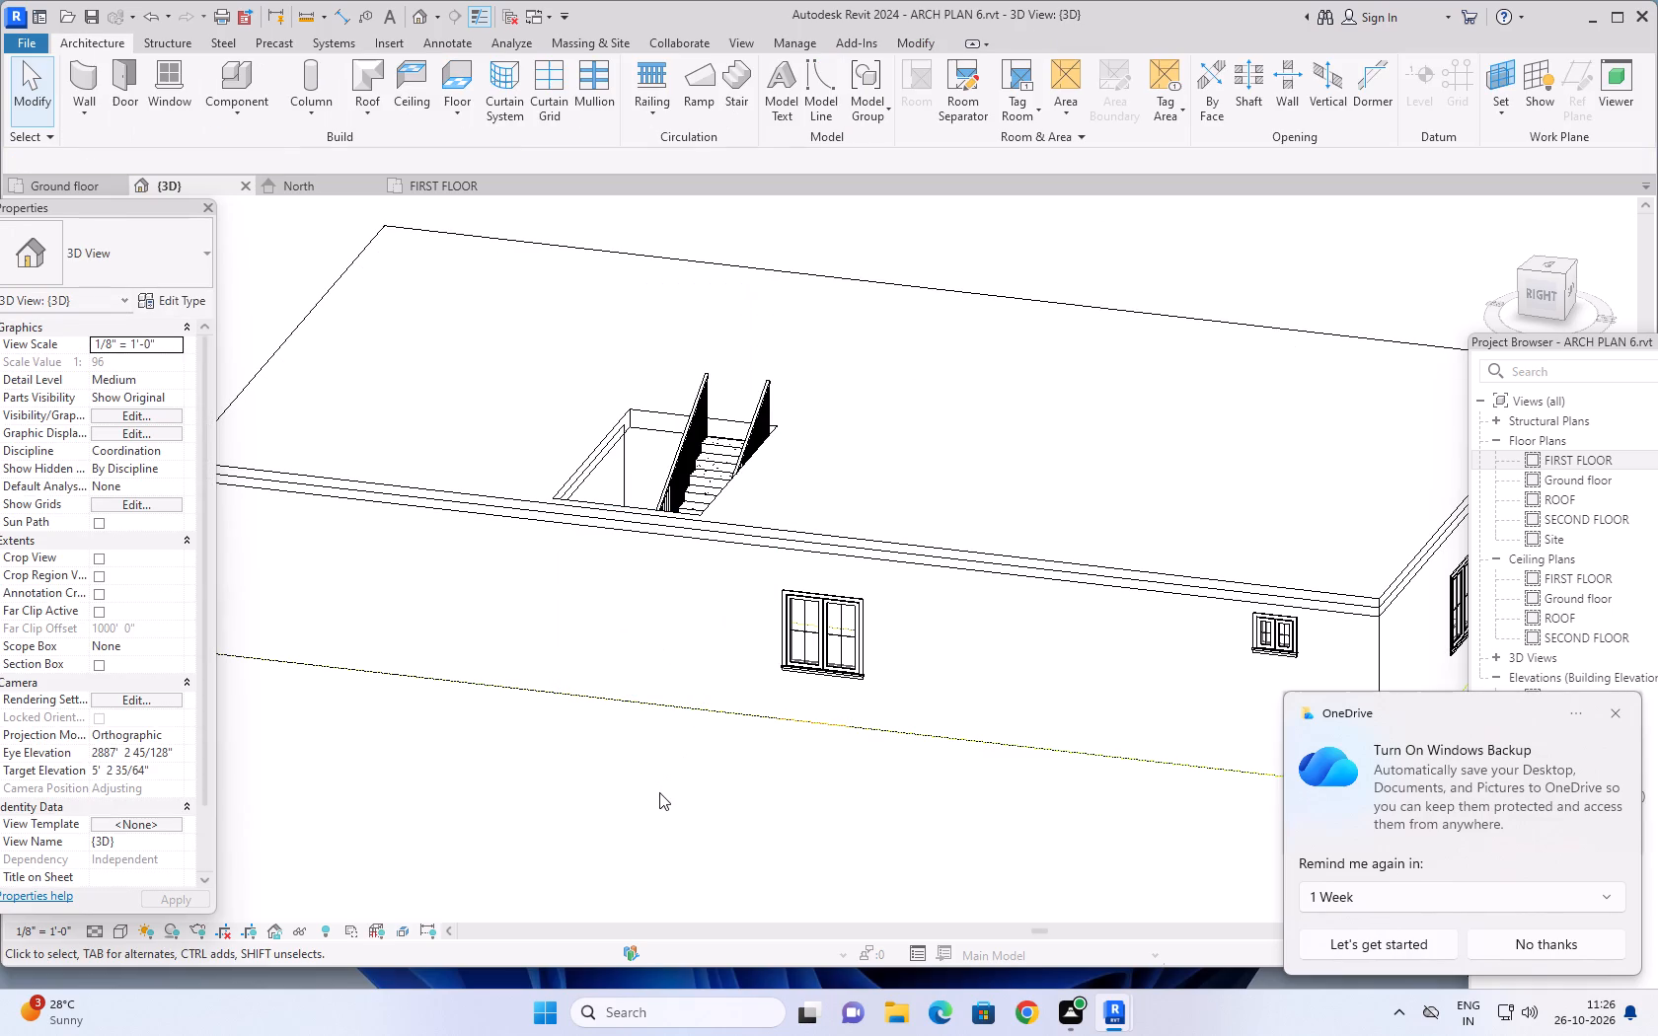
Examine the staircase opening through the first floor slab from above and from the front in the 3D view.
middle_click_drag(659, 794, 1139, 837, "shift")
middle_click_drag(1103, 568, 1039, 875, "shift")
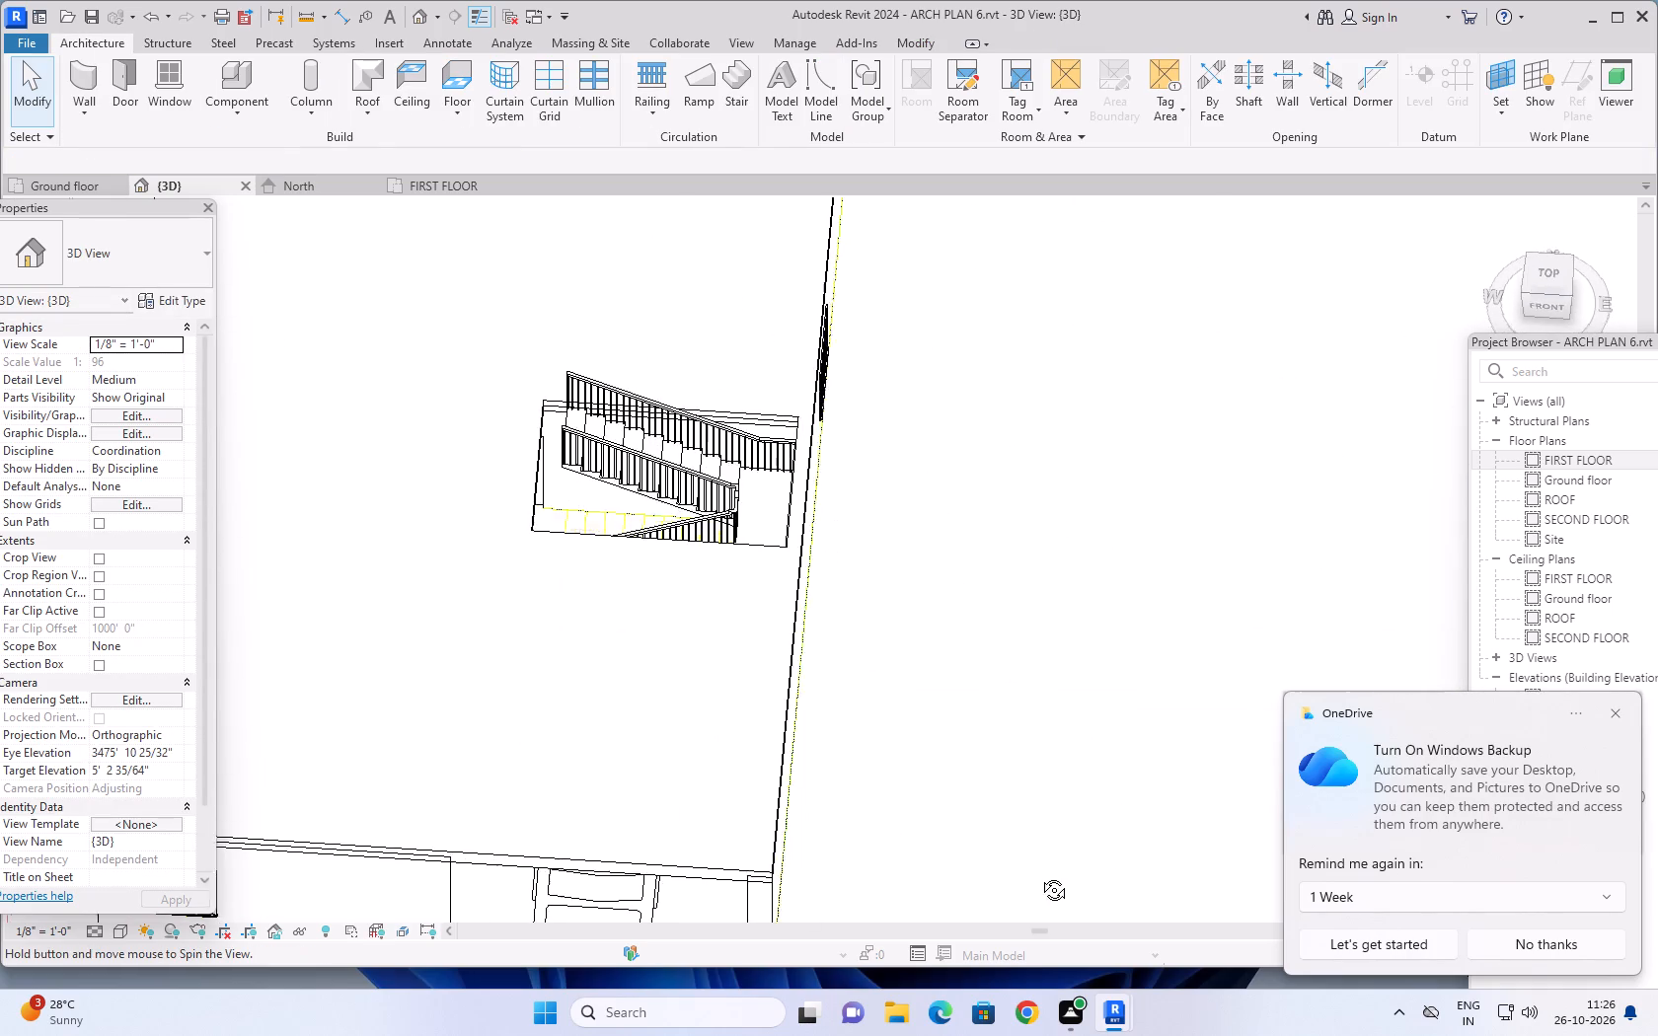
middle_click_drag(1039, 875, 1038, 876, "shift")
middle_click_drag(1045, 596, 1081, 652, "shift")
scroll(1081, 657, "down", 2)
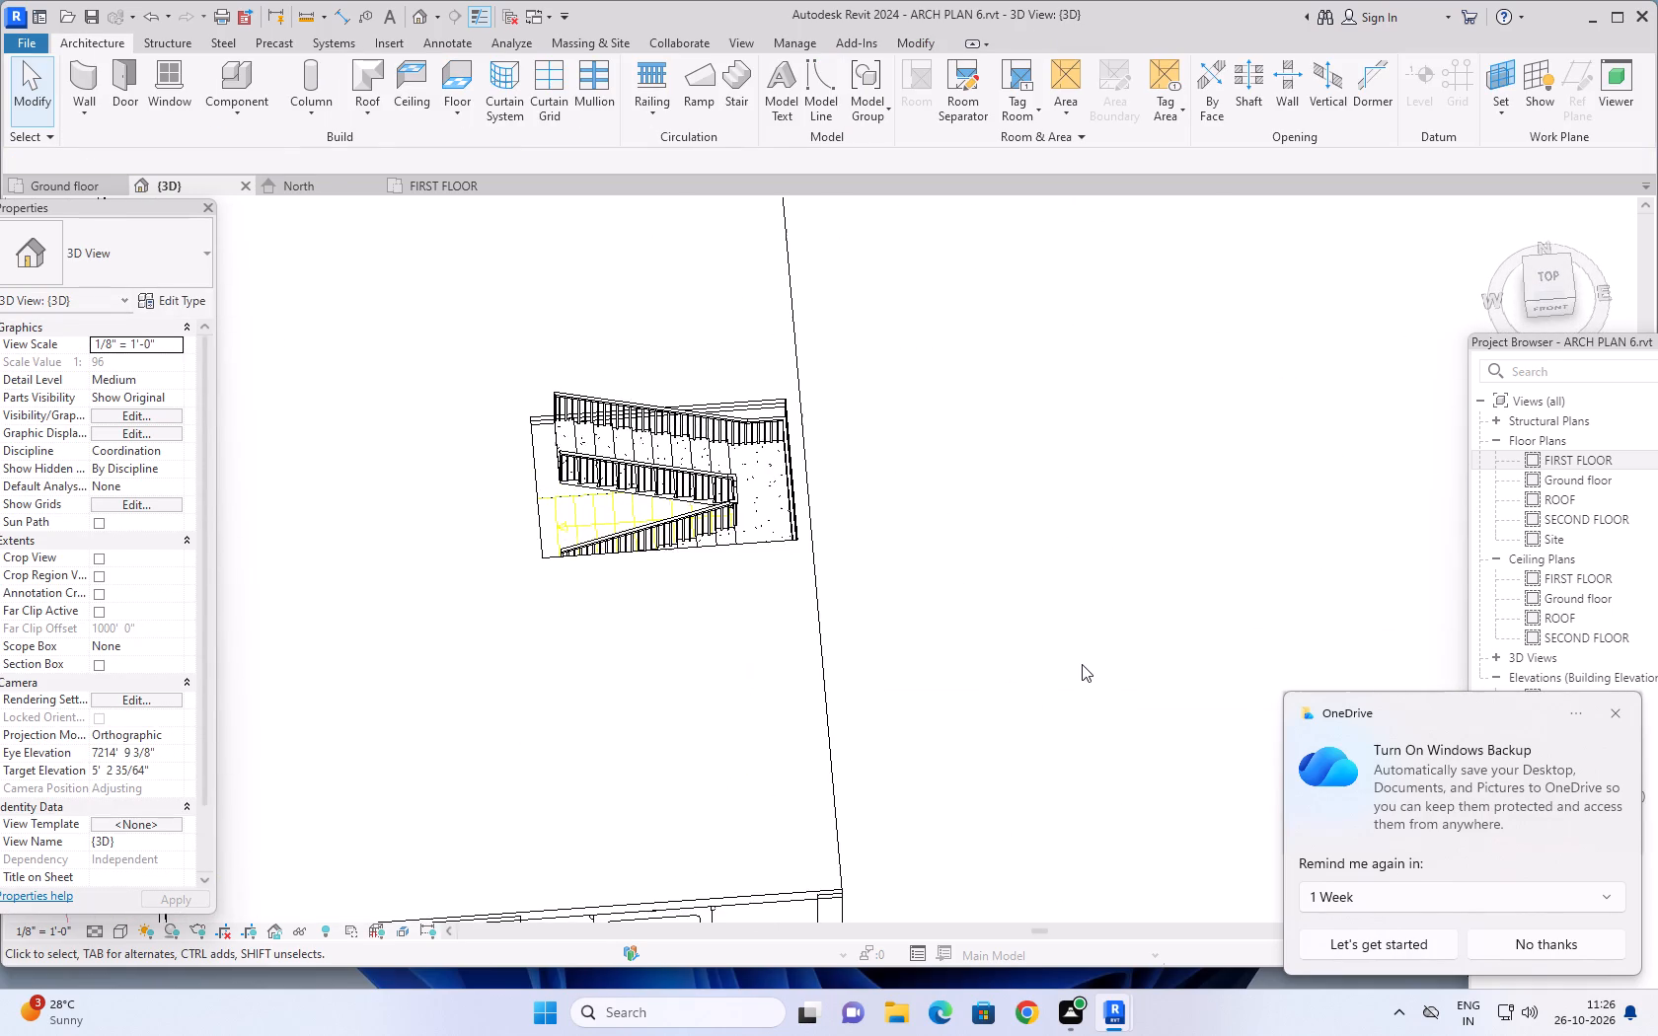
scroll(1082, 664, "down", 5)
middle_click_drag(1083, 701, 1074, 664)
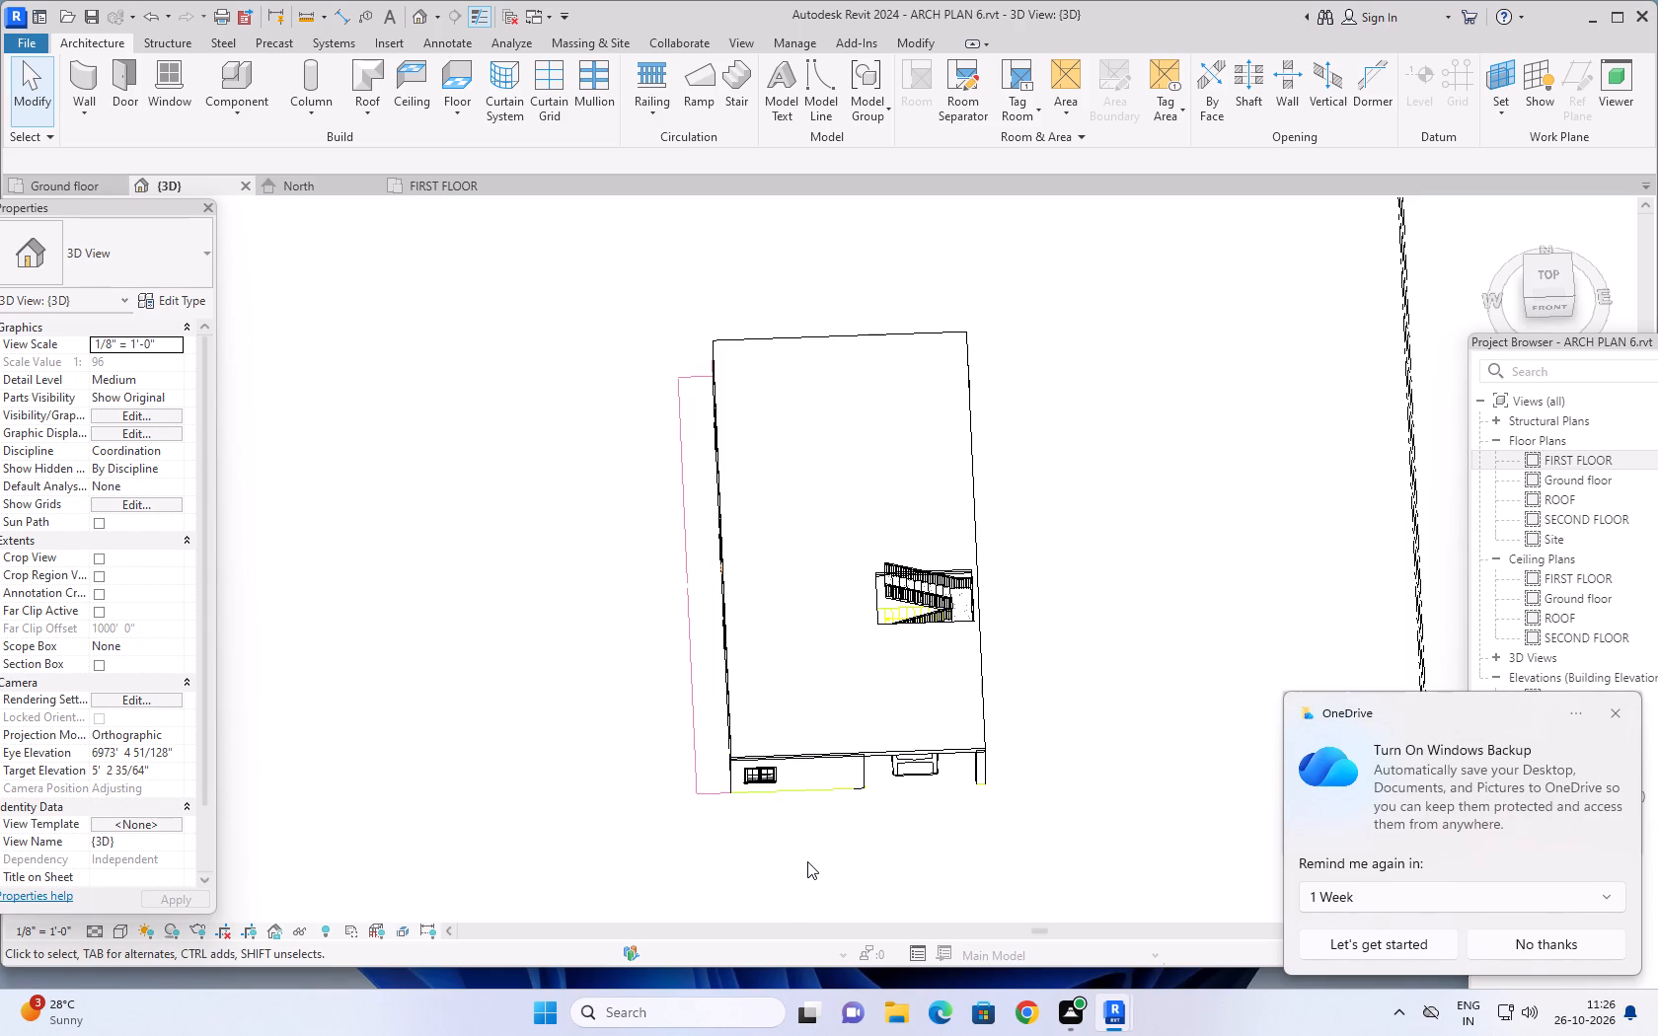
scroll(809, 861, "down", 2)
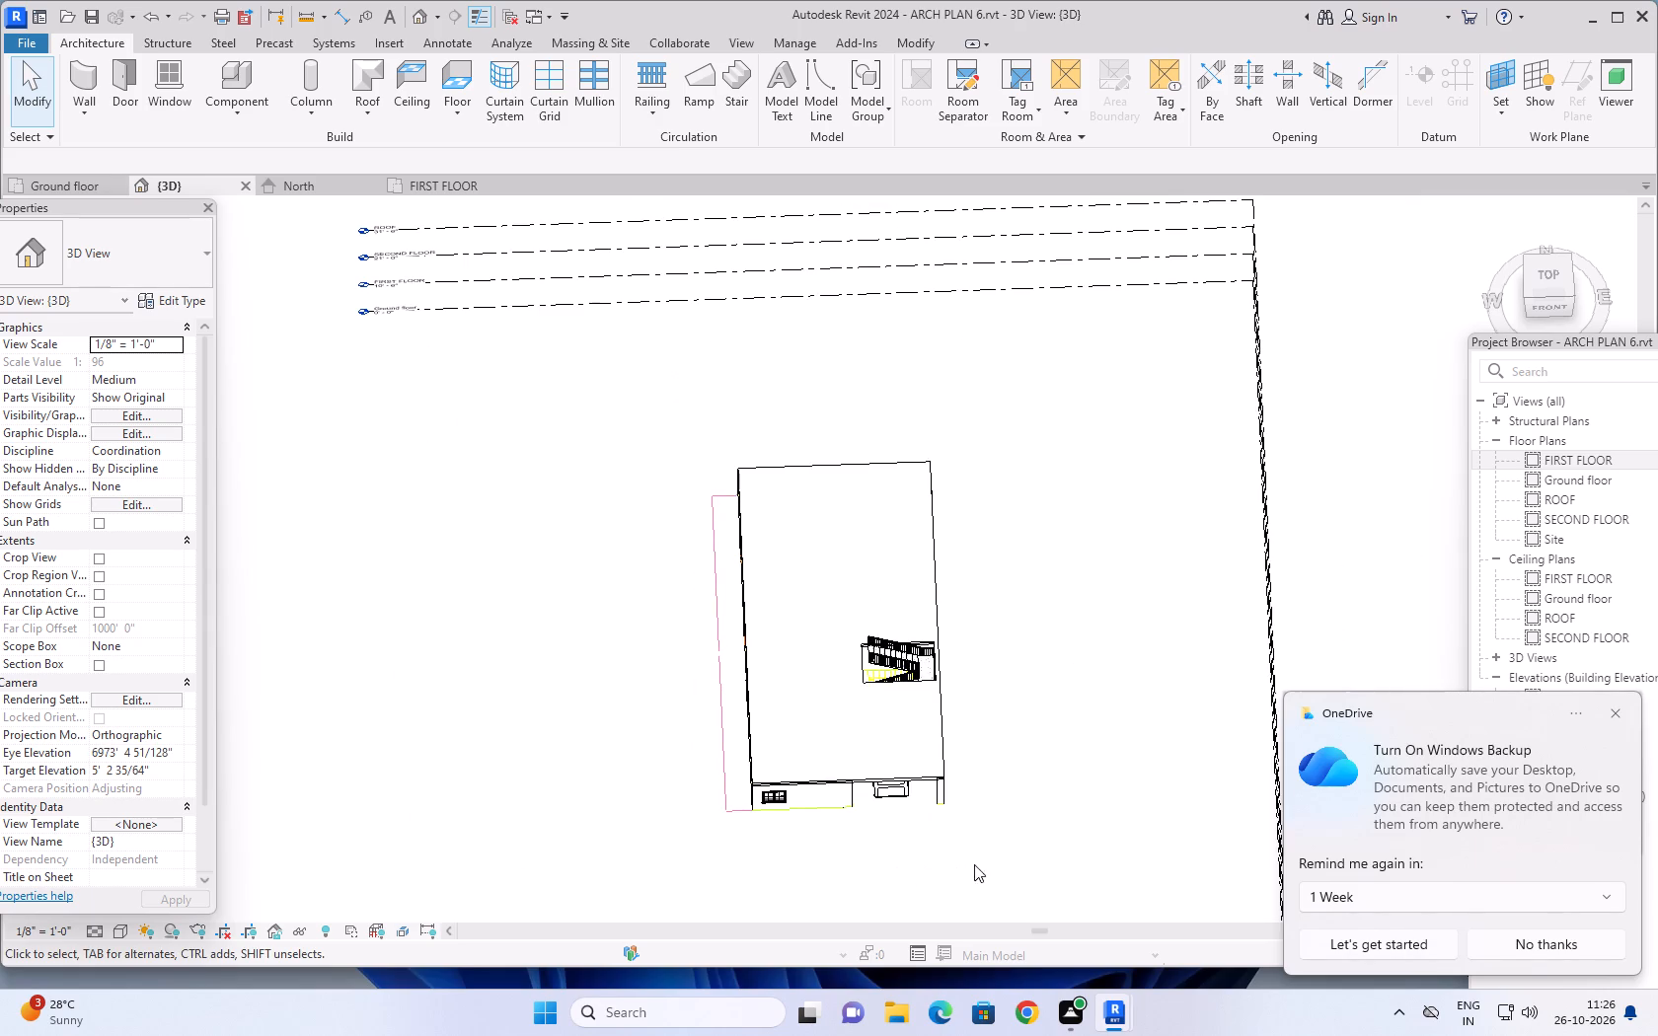
middle_click_drag(971, 858, 941, 847)
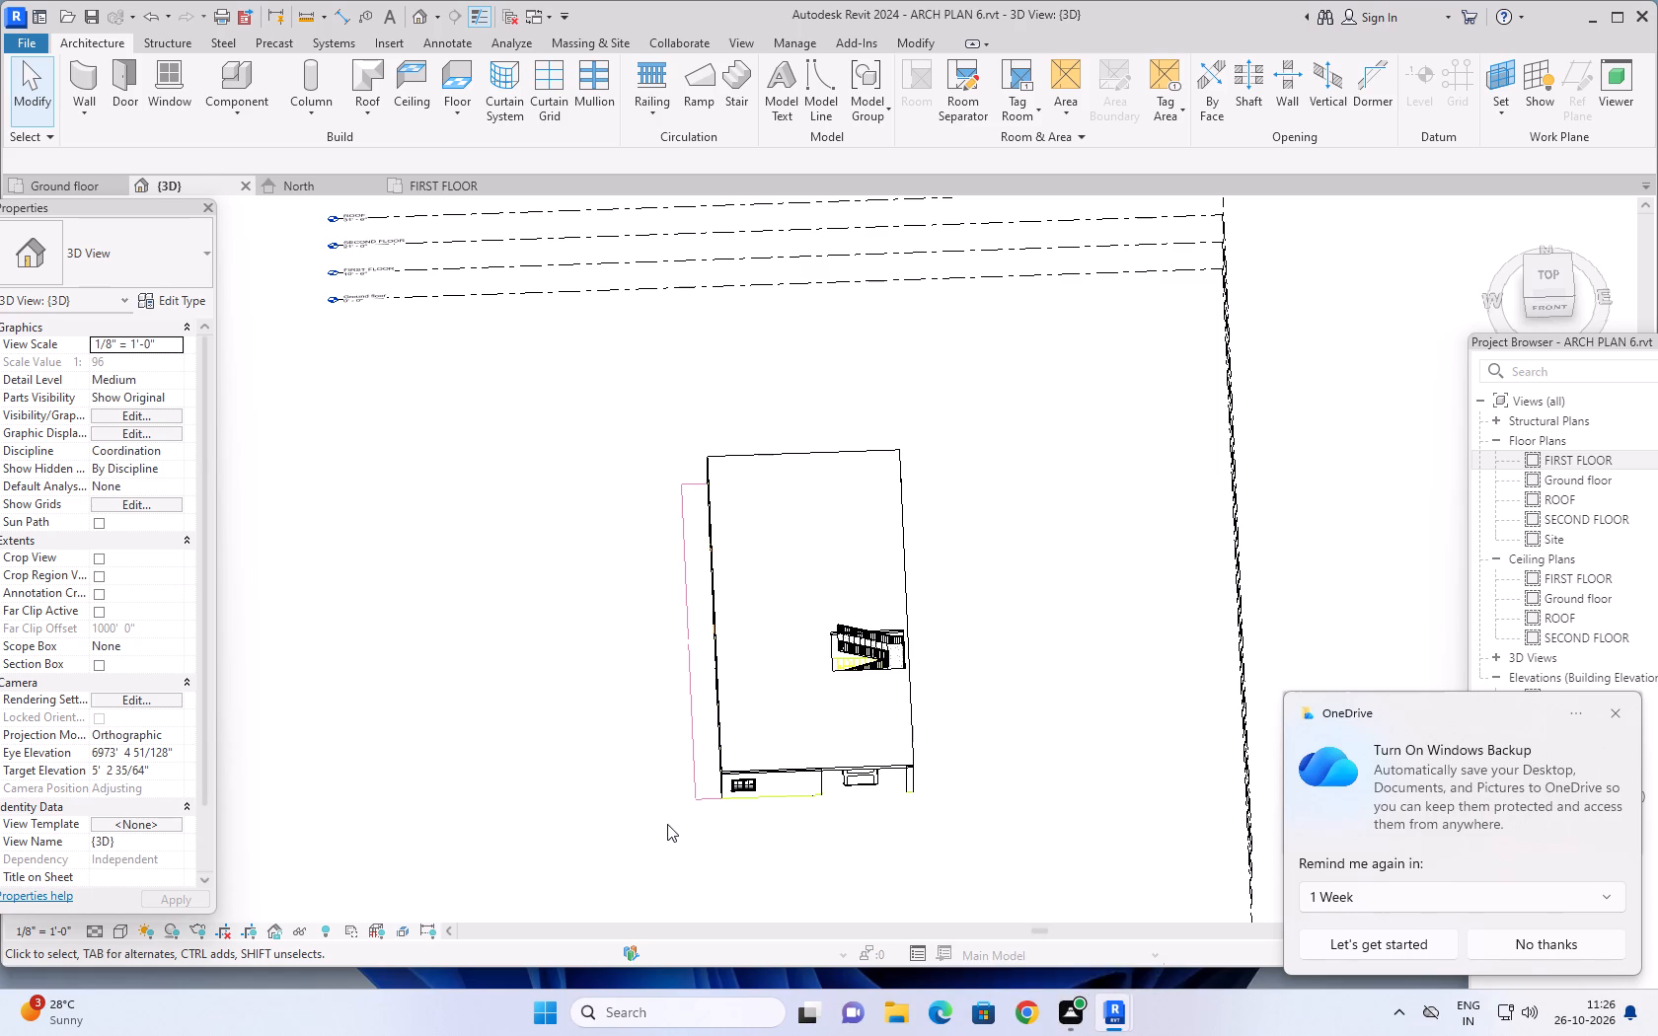
scroll(1050, 737, "down", 1)
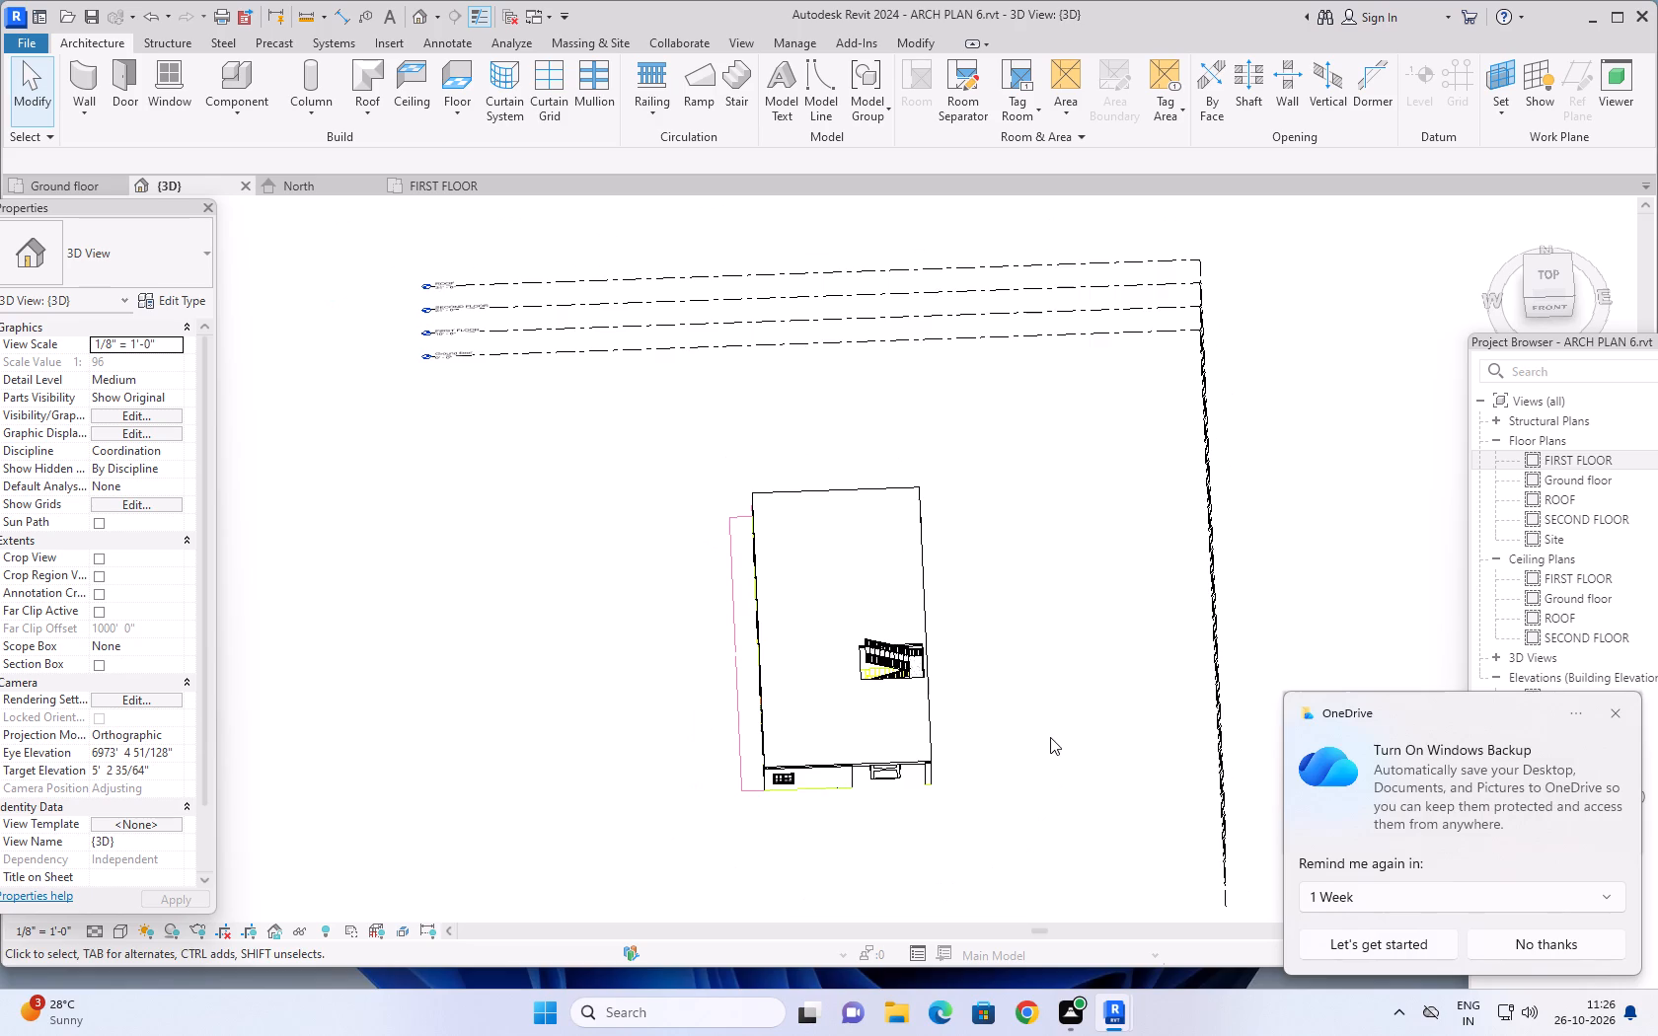
Dismiss the OneDrive backup reminder covering the project browser.
middle_click_drag(1050, 737, 1020, 715)
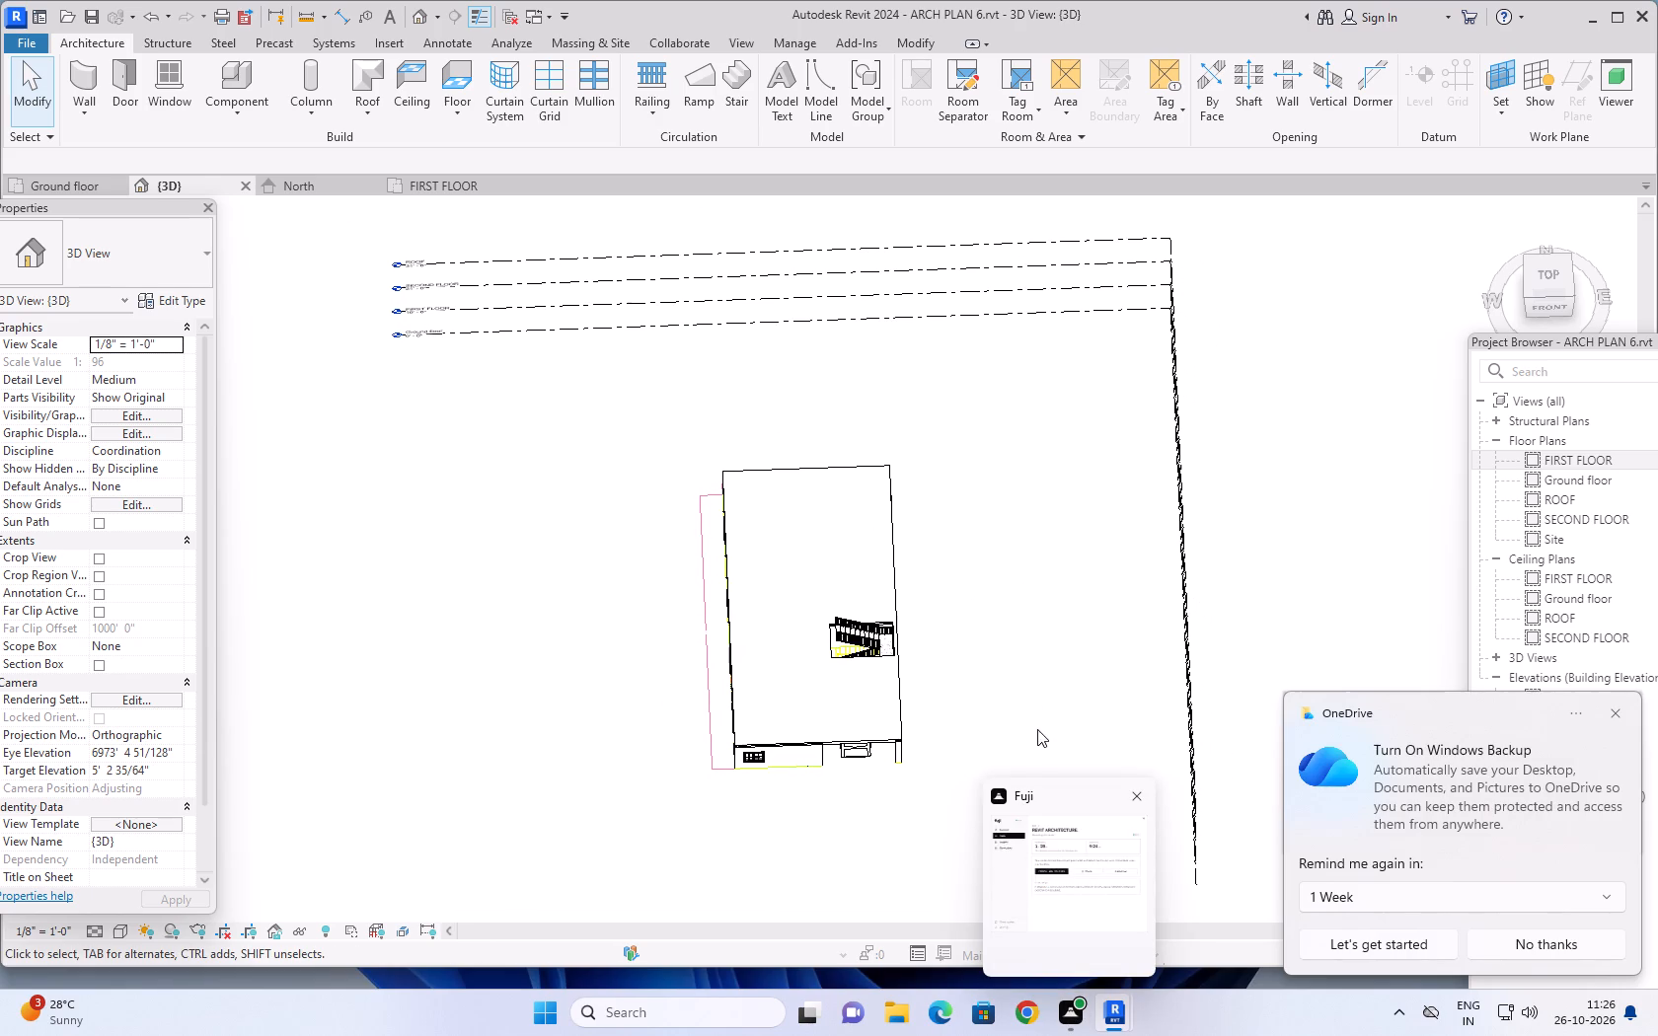
middle_click_drag(1040, 772, 978, 679)
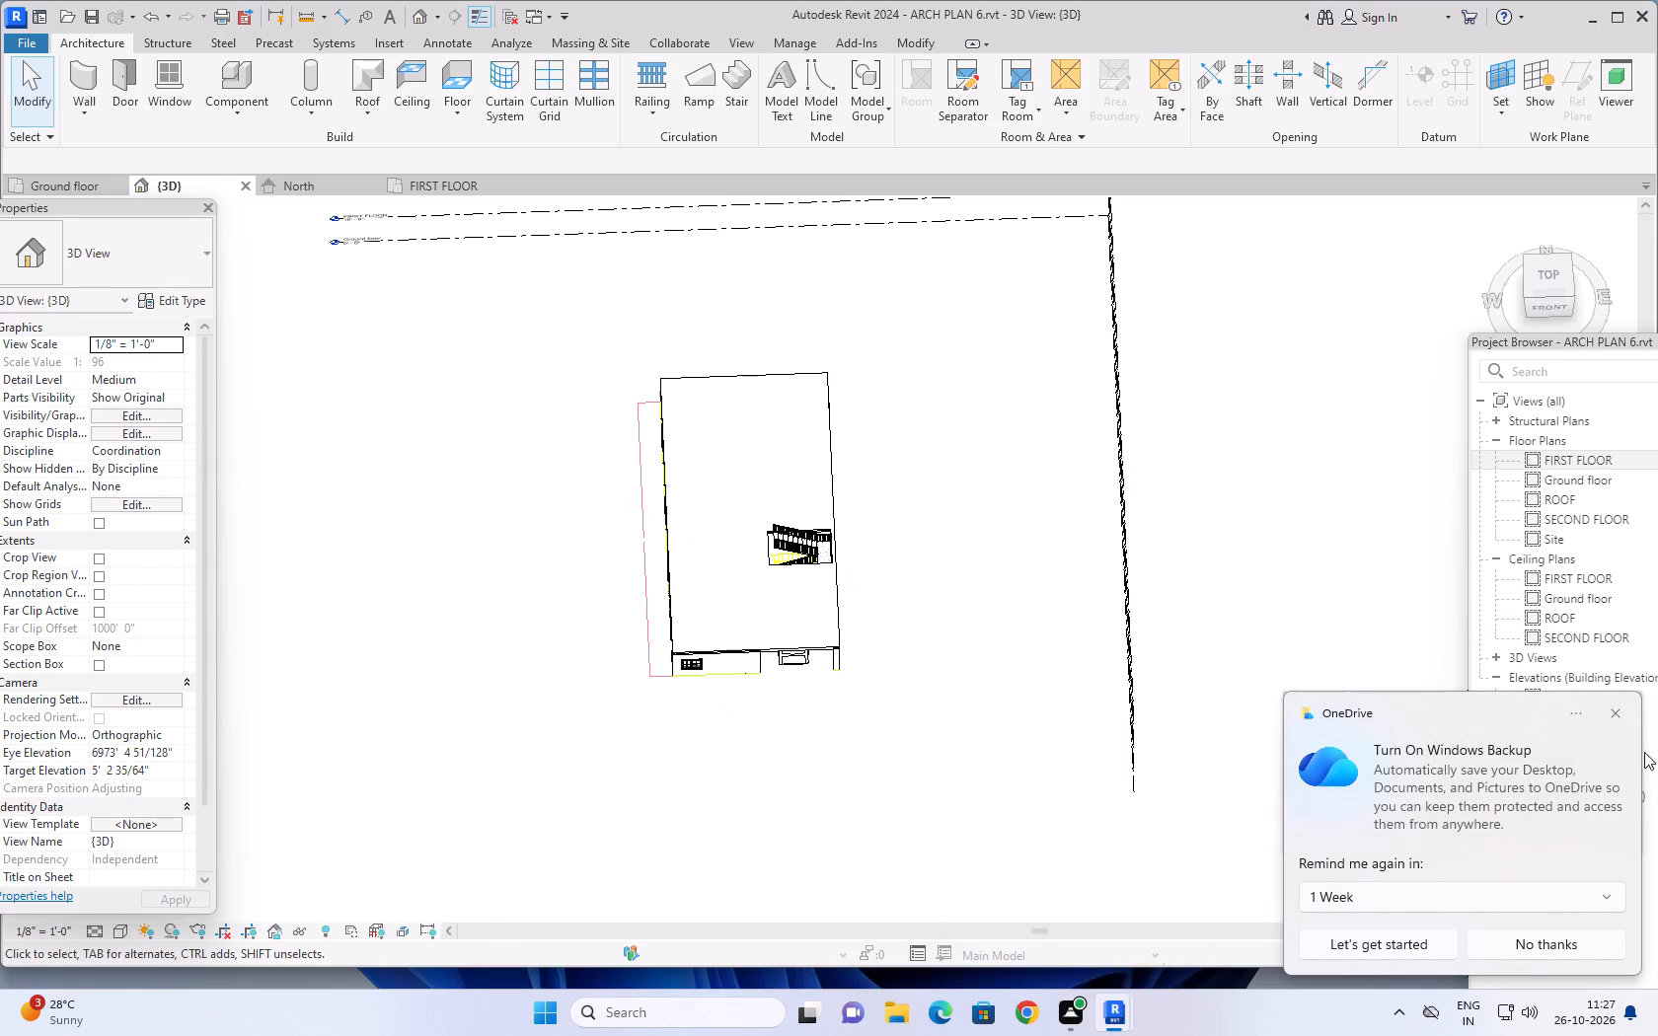
left_click(1622, 717)
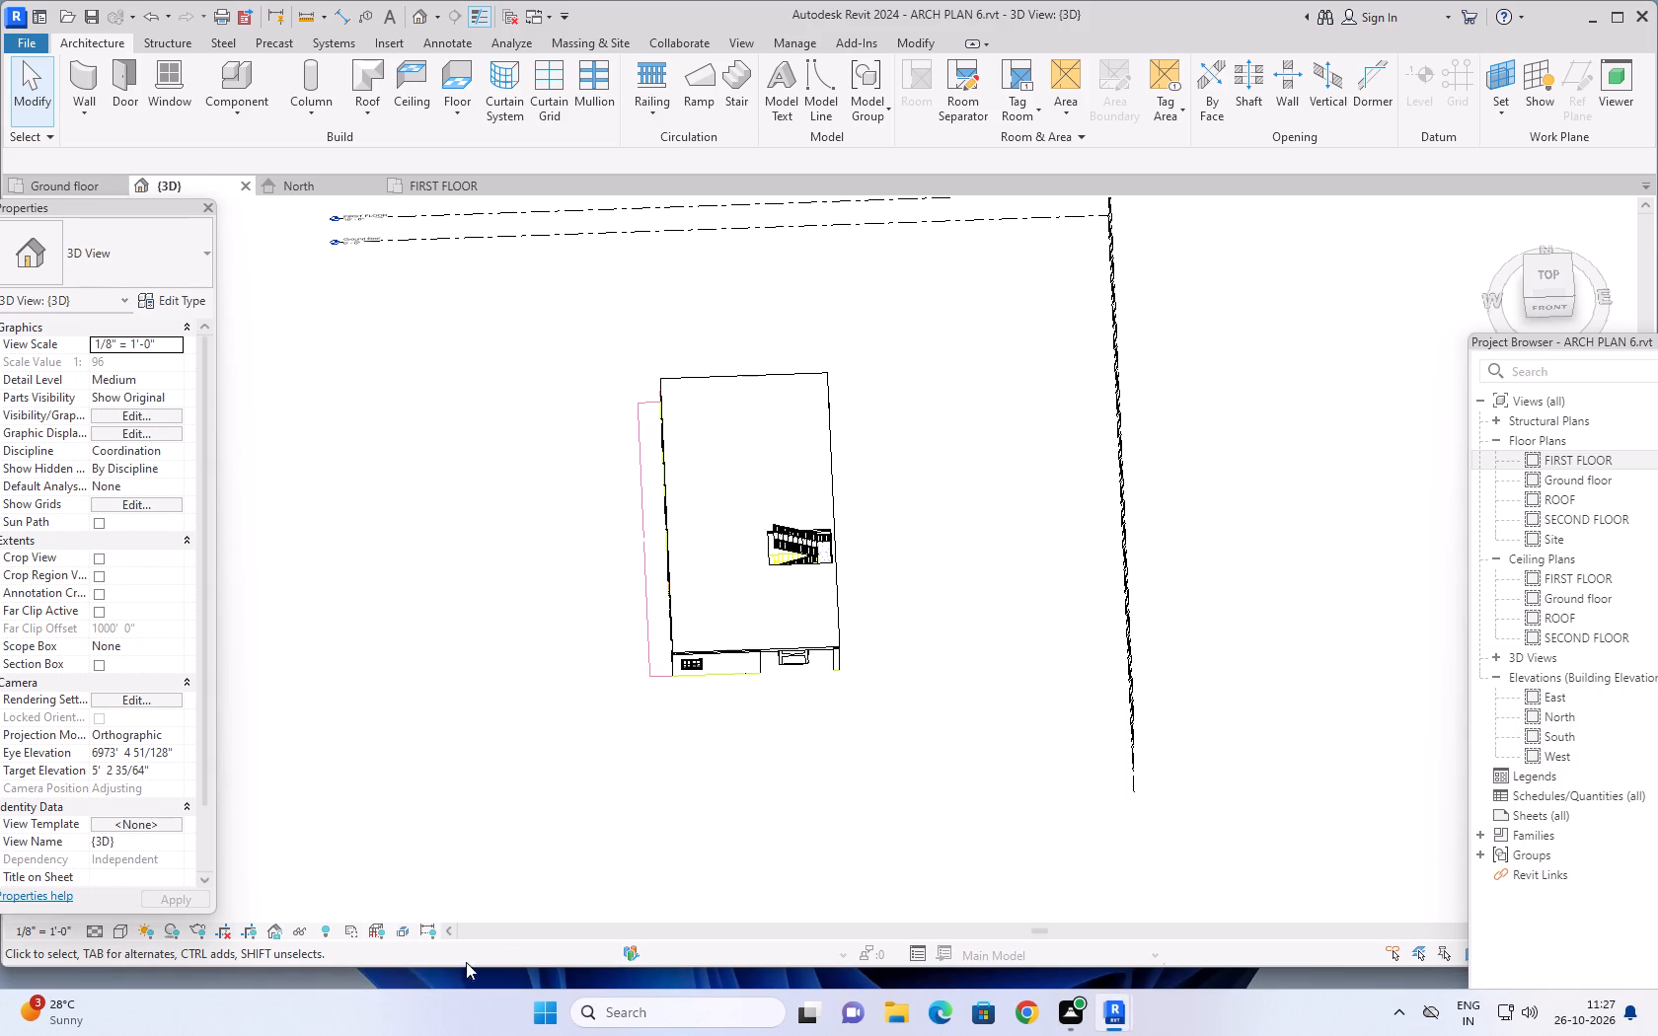
Set the 3D view to the Realistic visual style and Fine detail level, and view the house from the front.
left_click(121, 925)
left_click(164, 906)
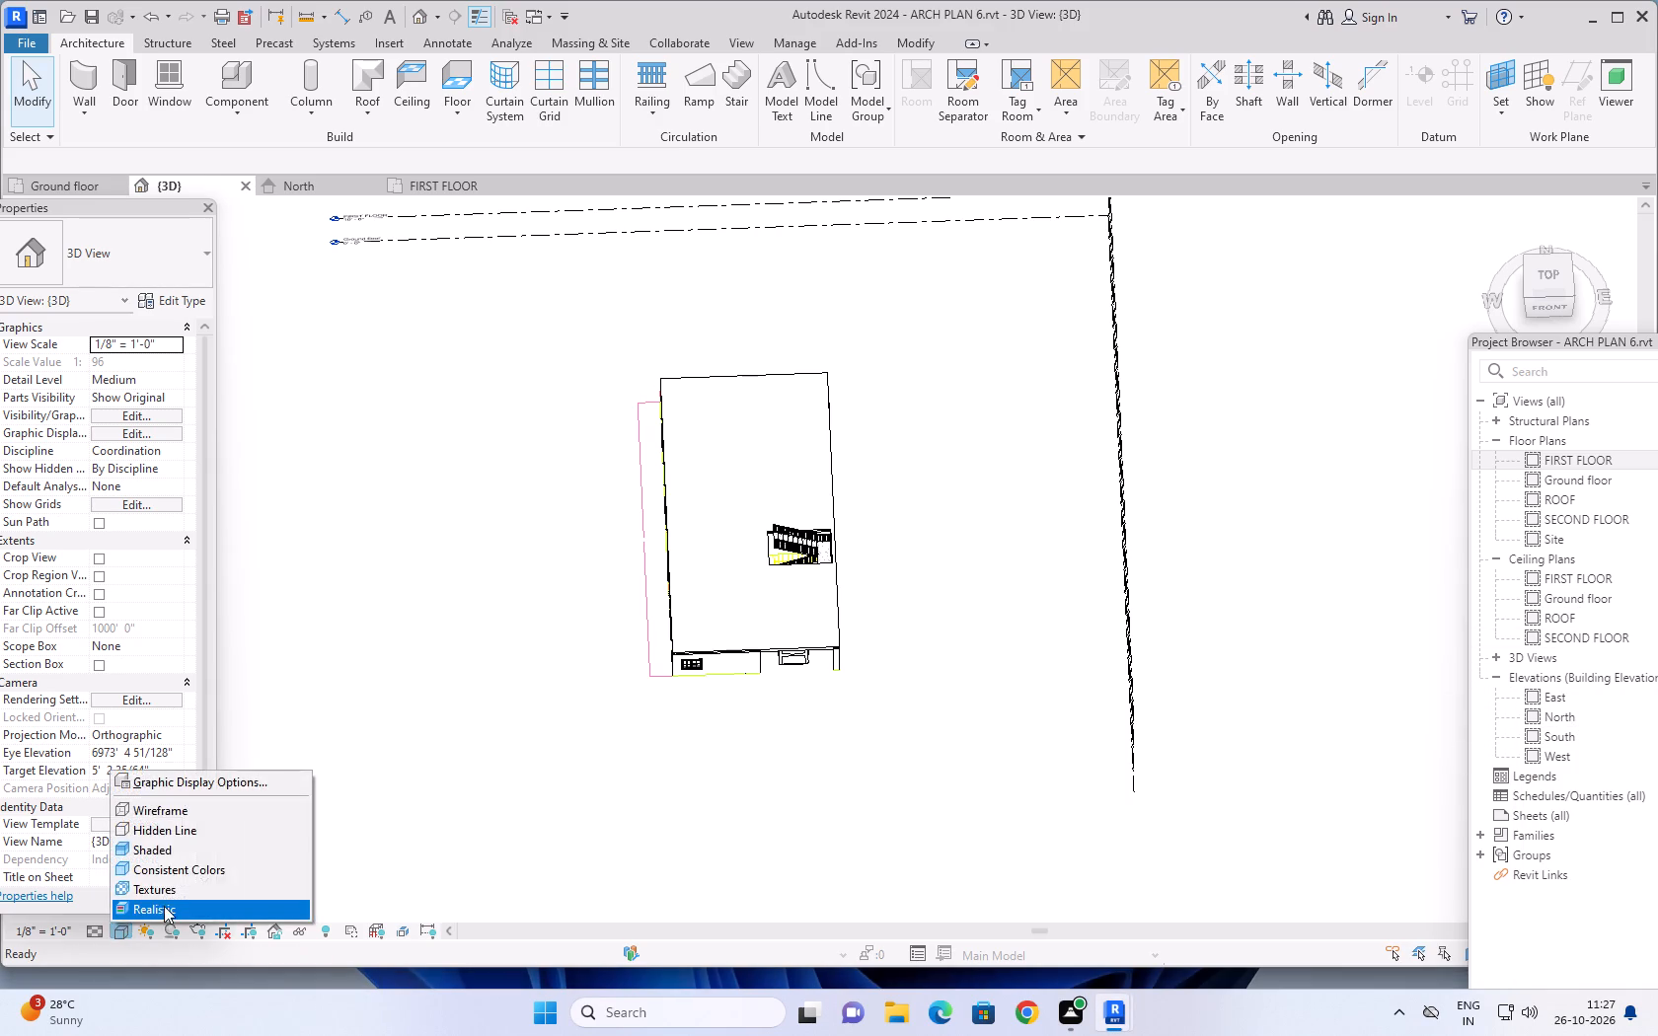
left_click(89, 929)
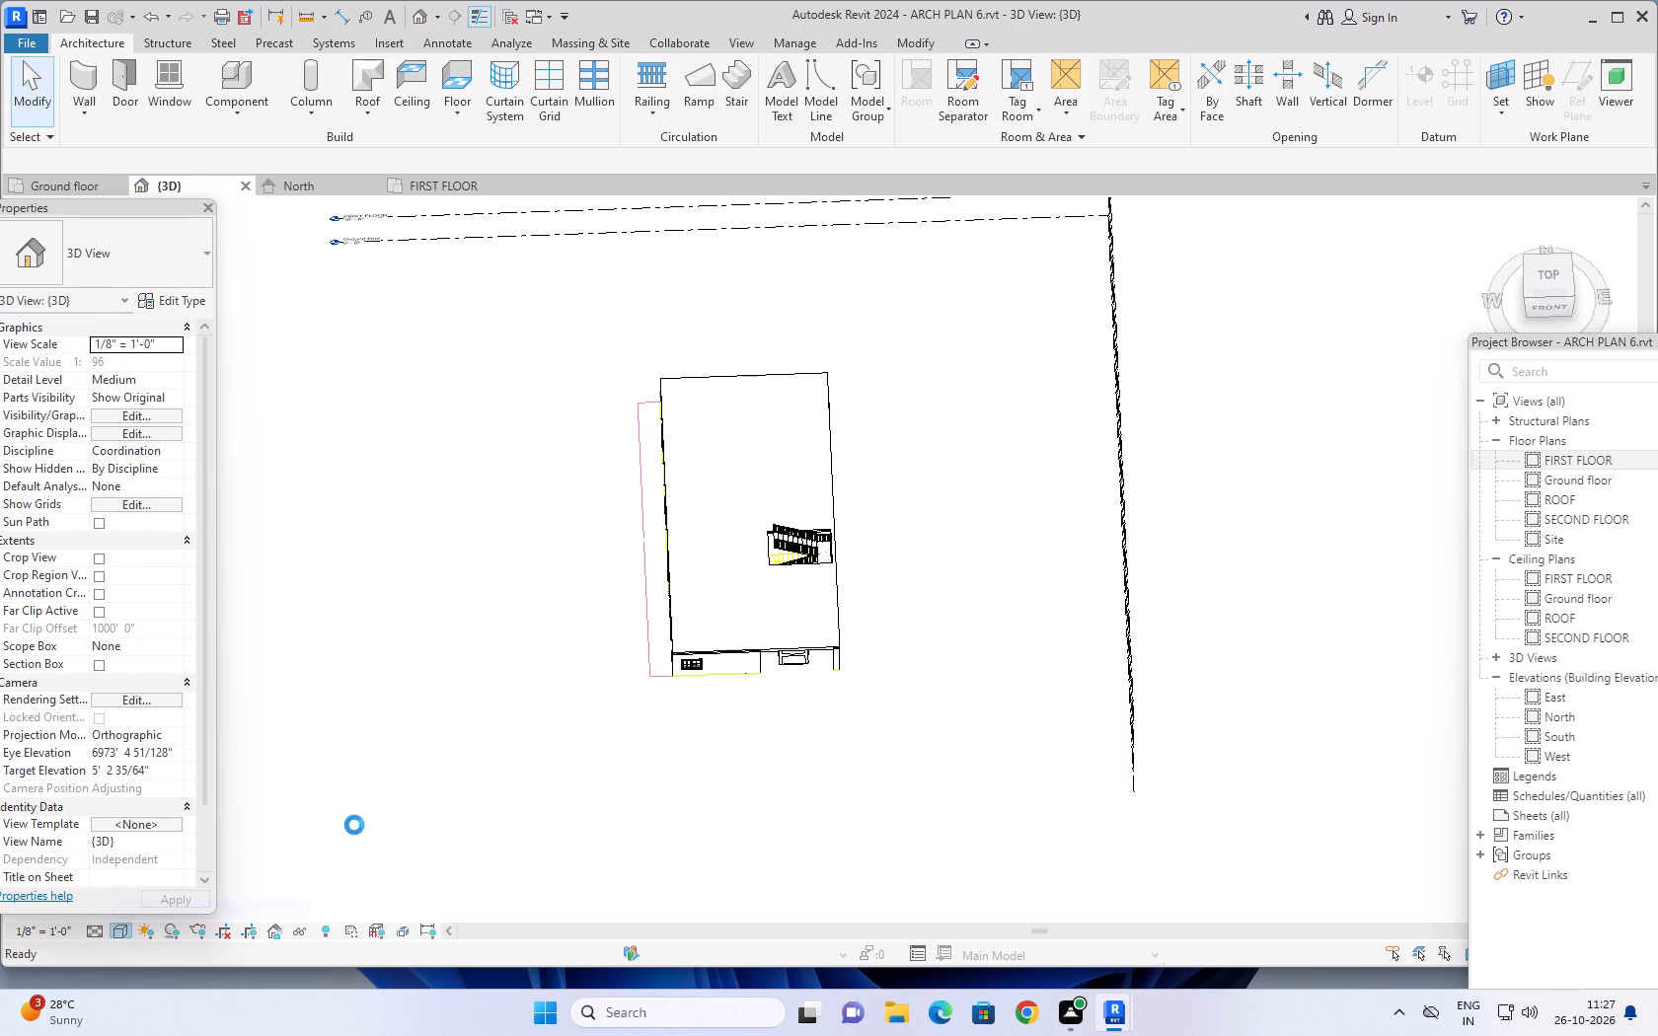
left_click(97, 931)
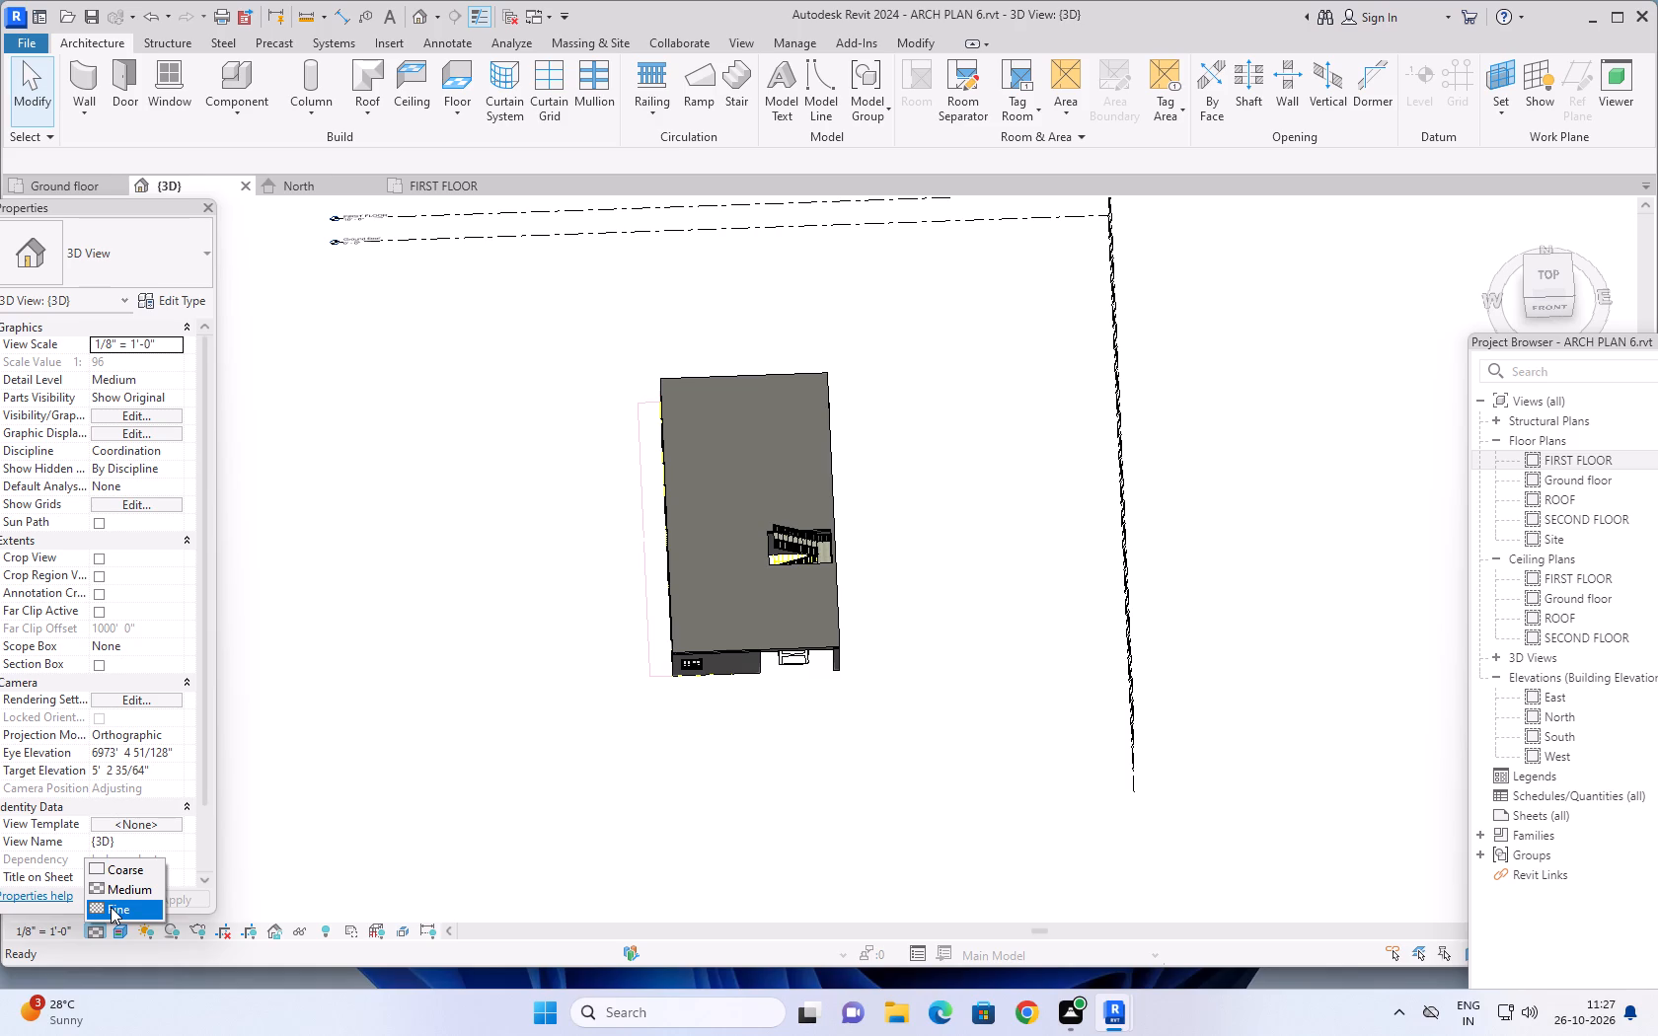
left_click(111, 907)
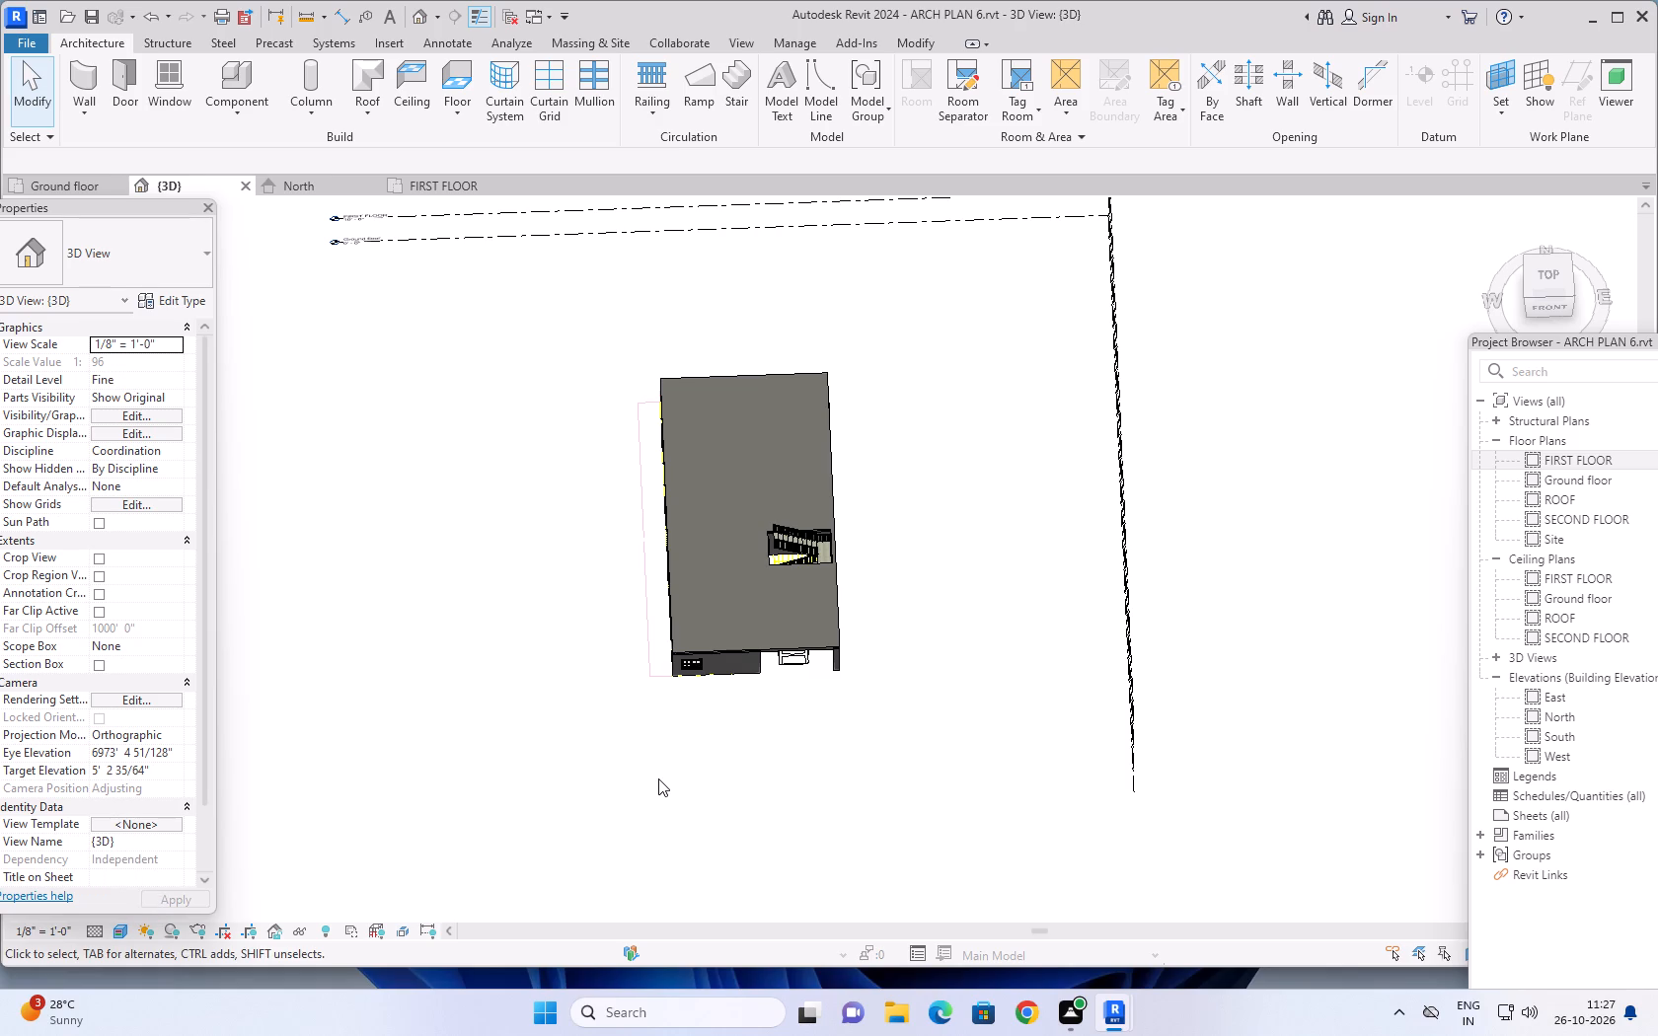
middle_click_drag(780, 787, 719, 580)
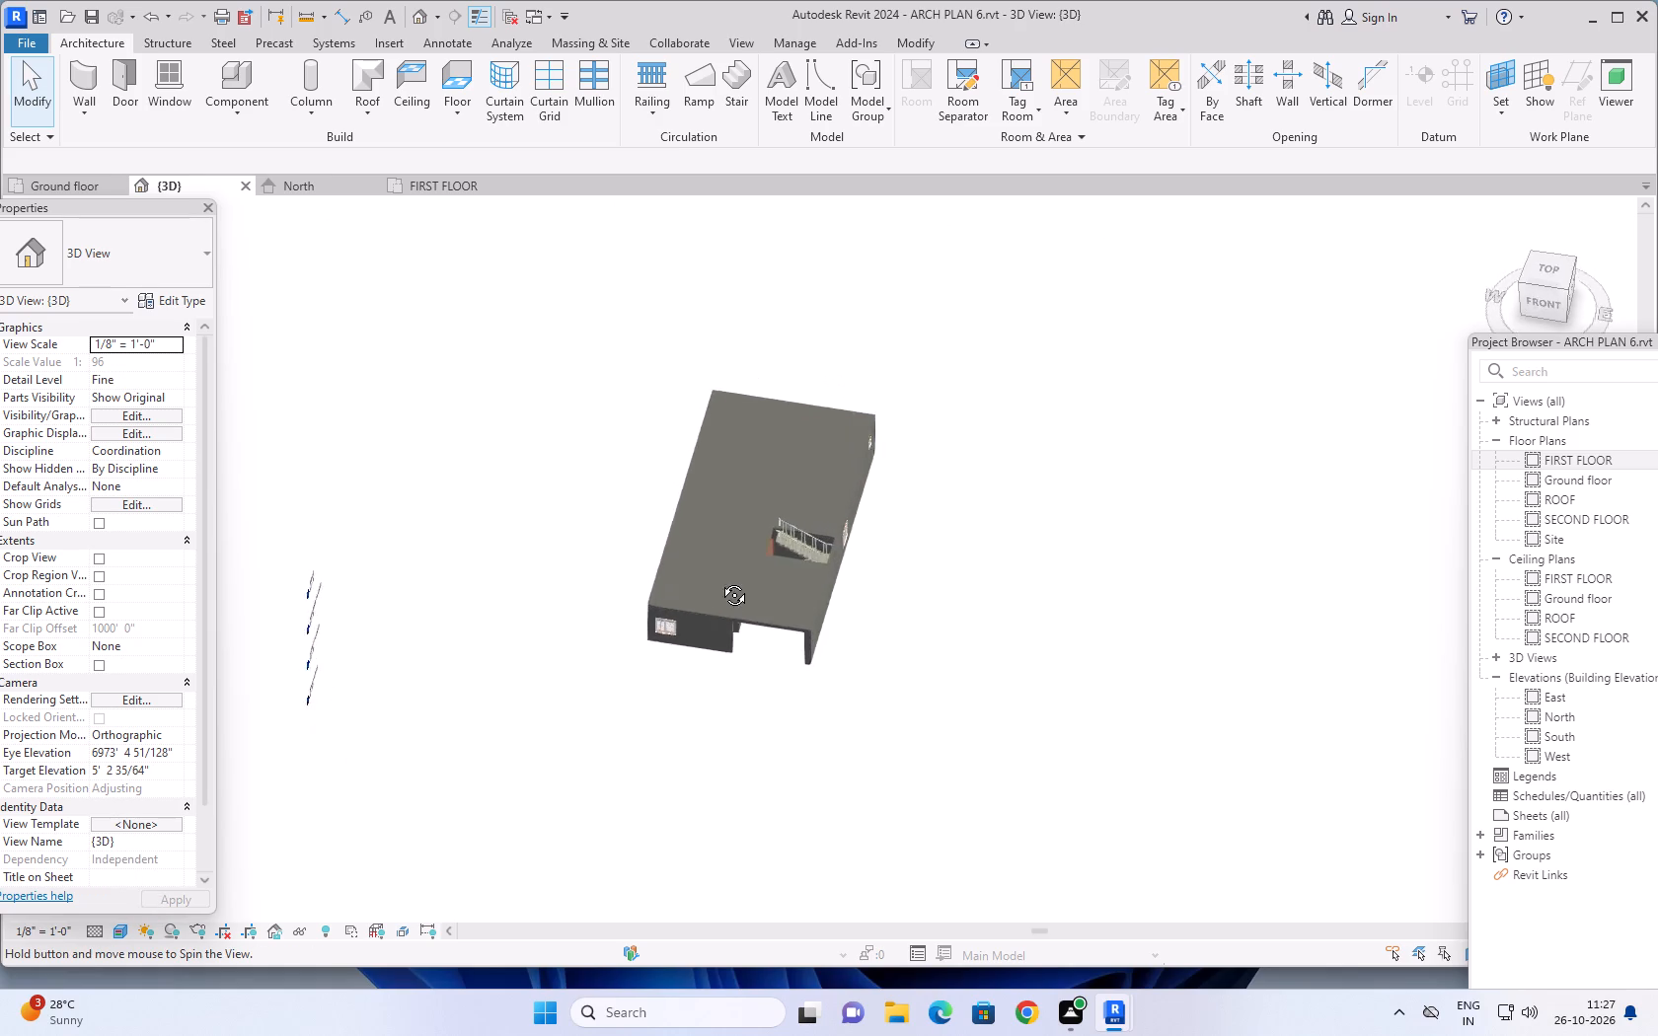
middle_click_drag(719, 580, 805, 553)
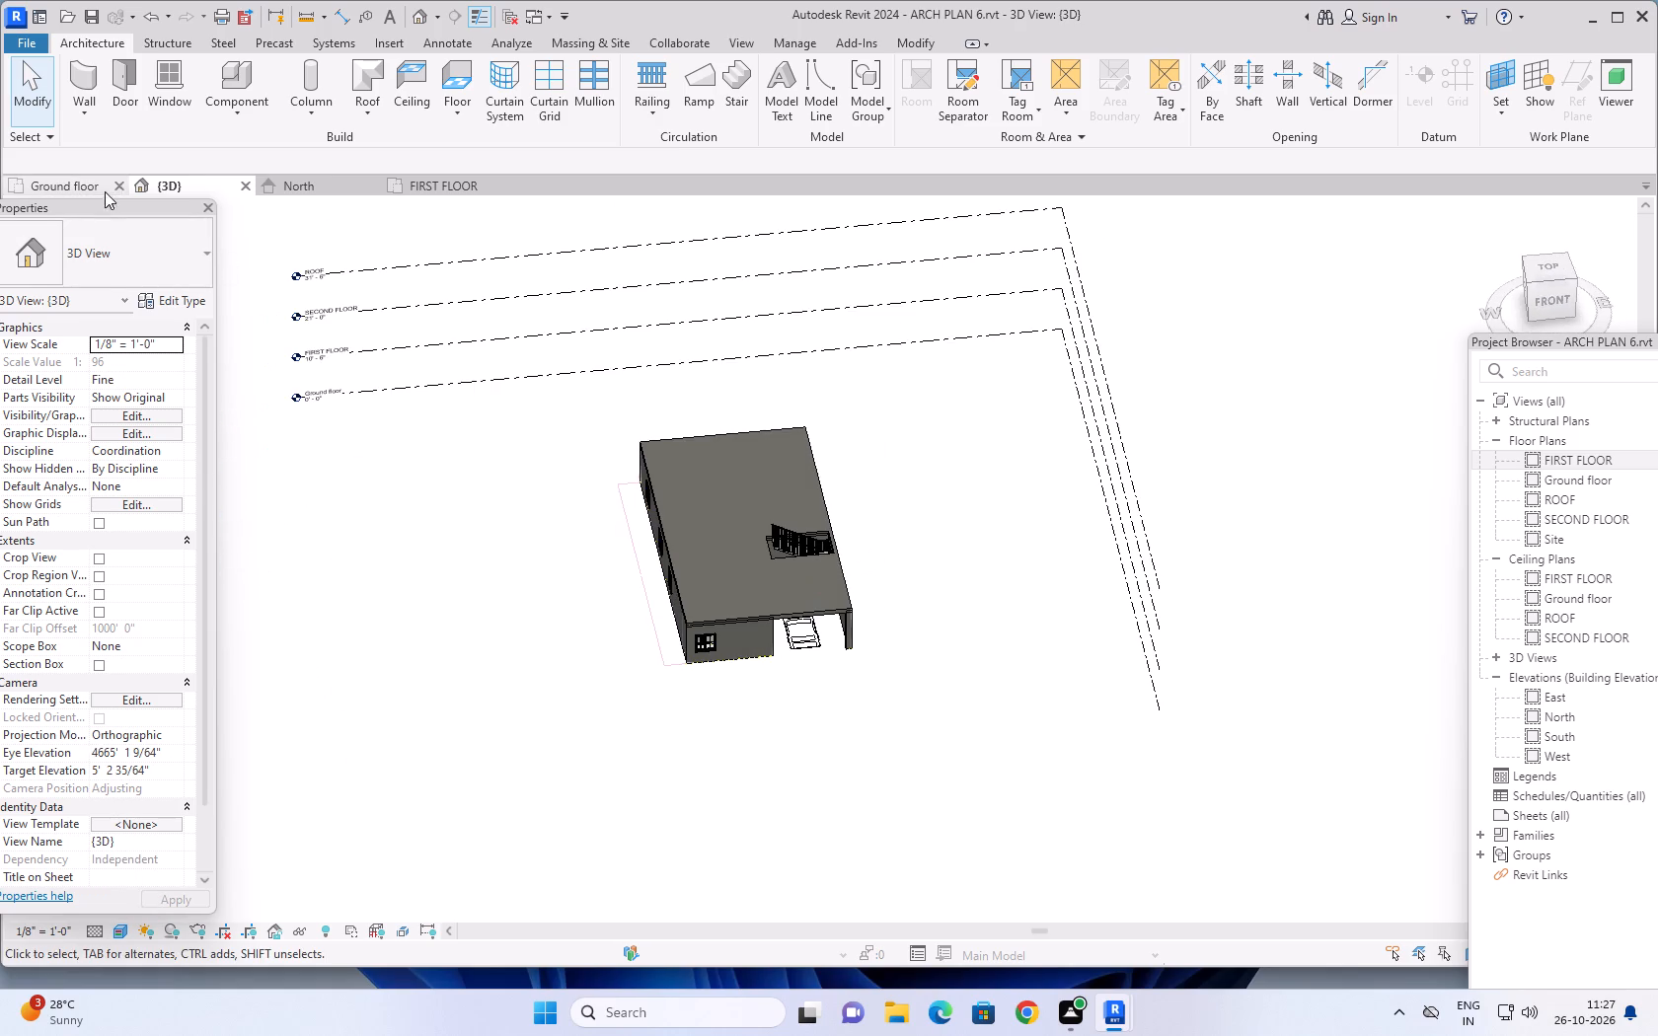
In the Ground floor plan, start an architectural floor and duplicate the Generic - 12" type under the name 6".
left_click(87, 180)
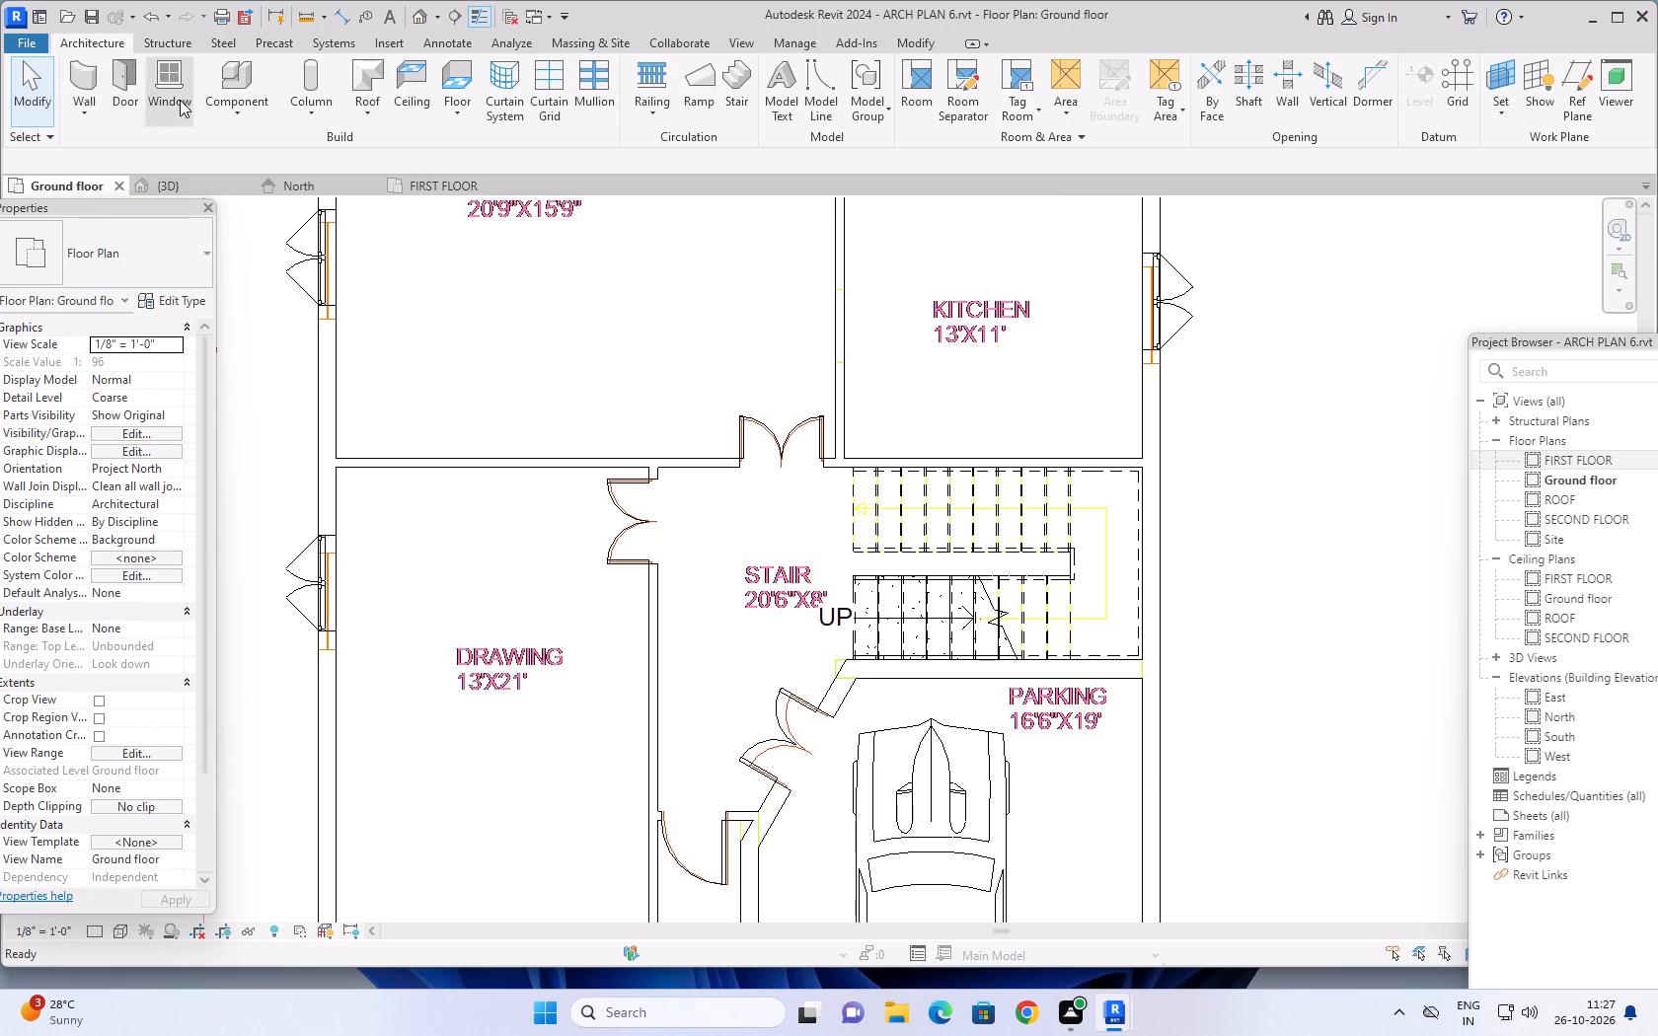
left_click(458, 104)
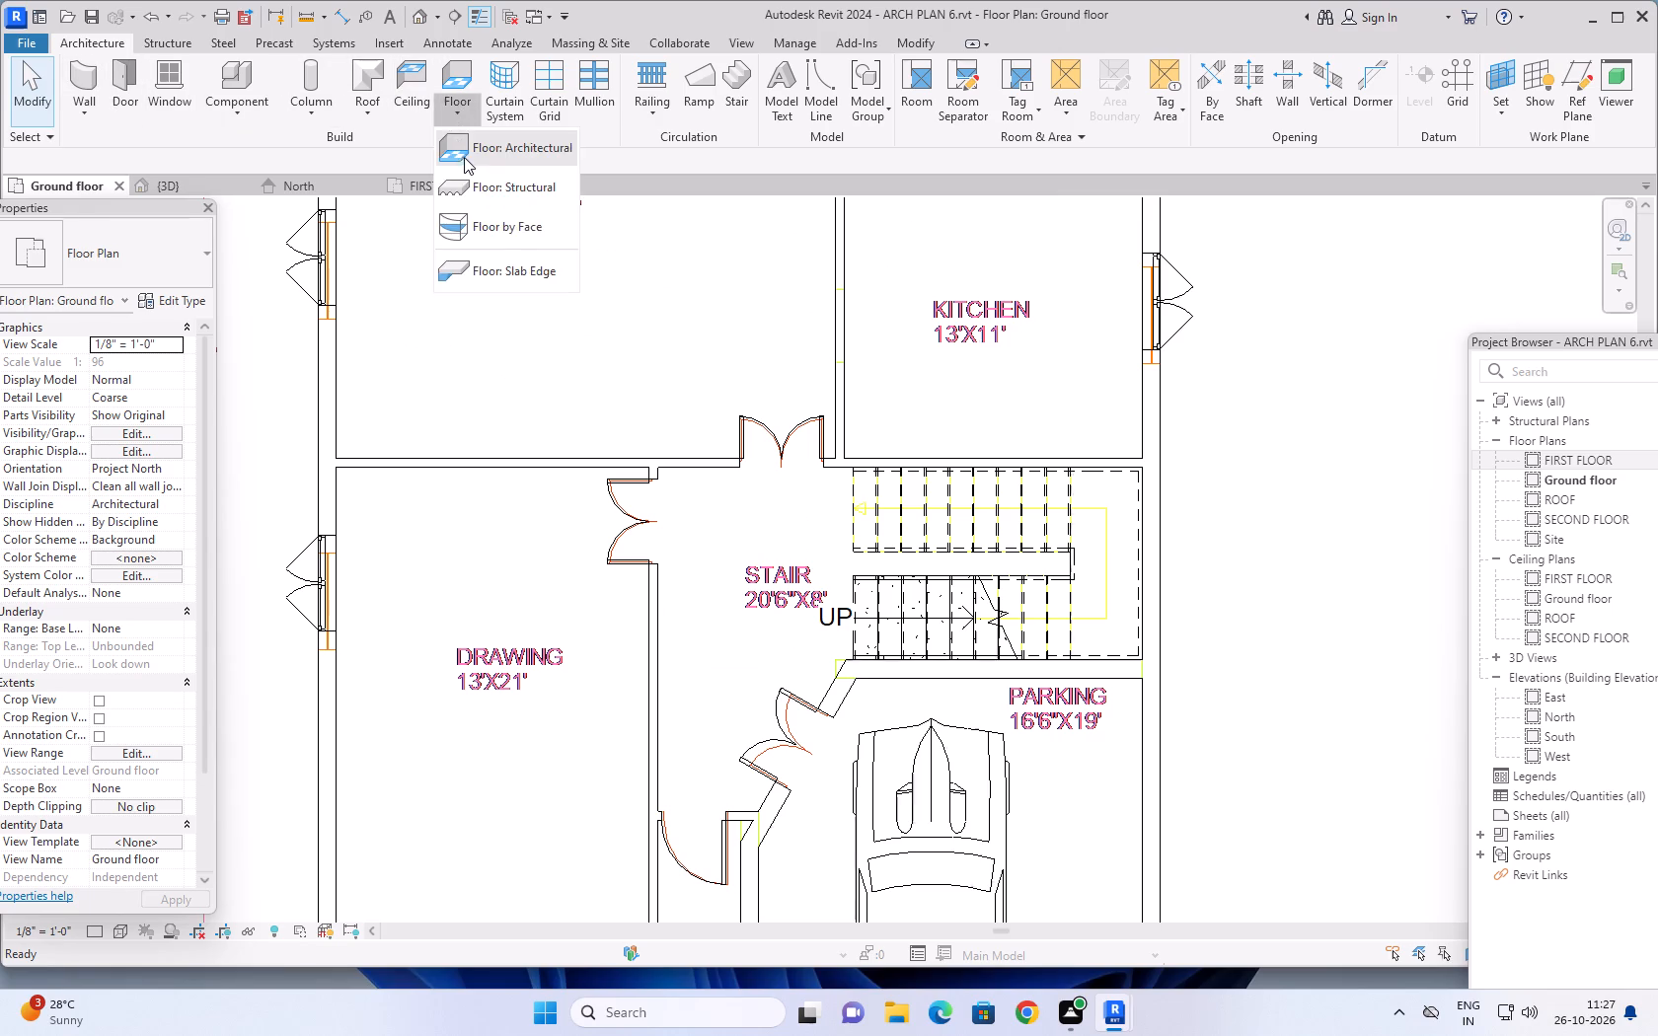
left_click(474, 158)
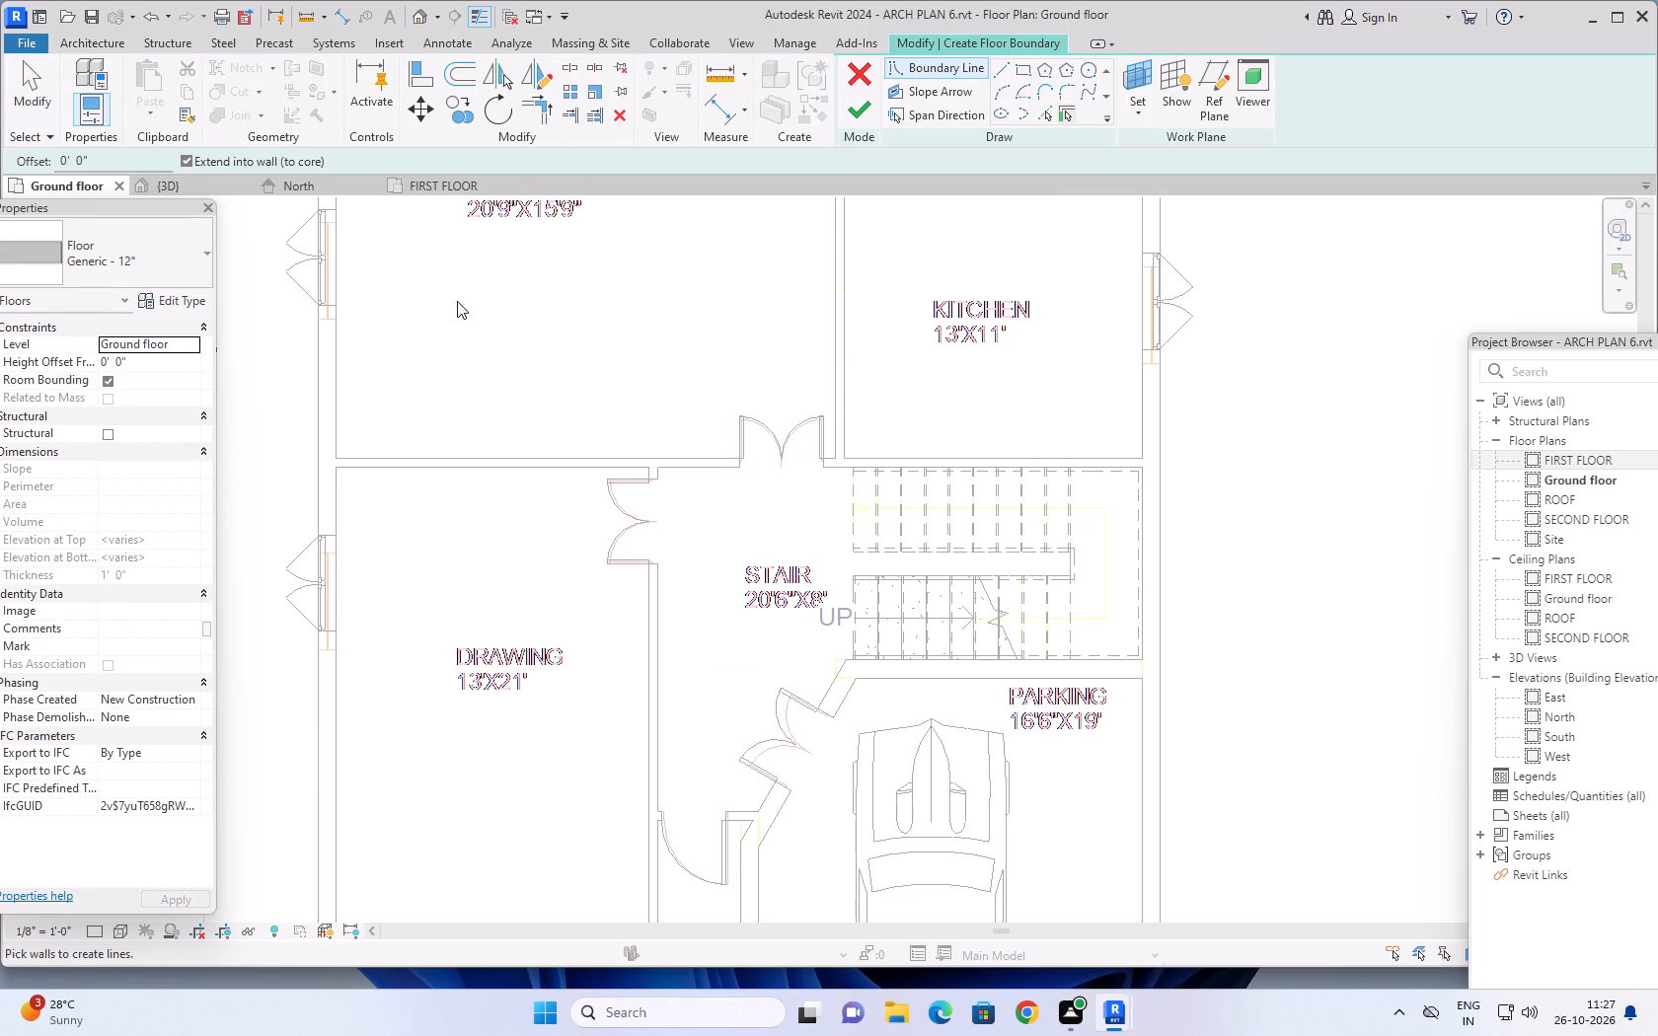
scroll(451, 297, "down", 3)
scroll(574, 336, "down", 3)
left_click(183, 308)
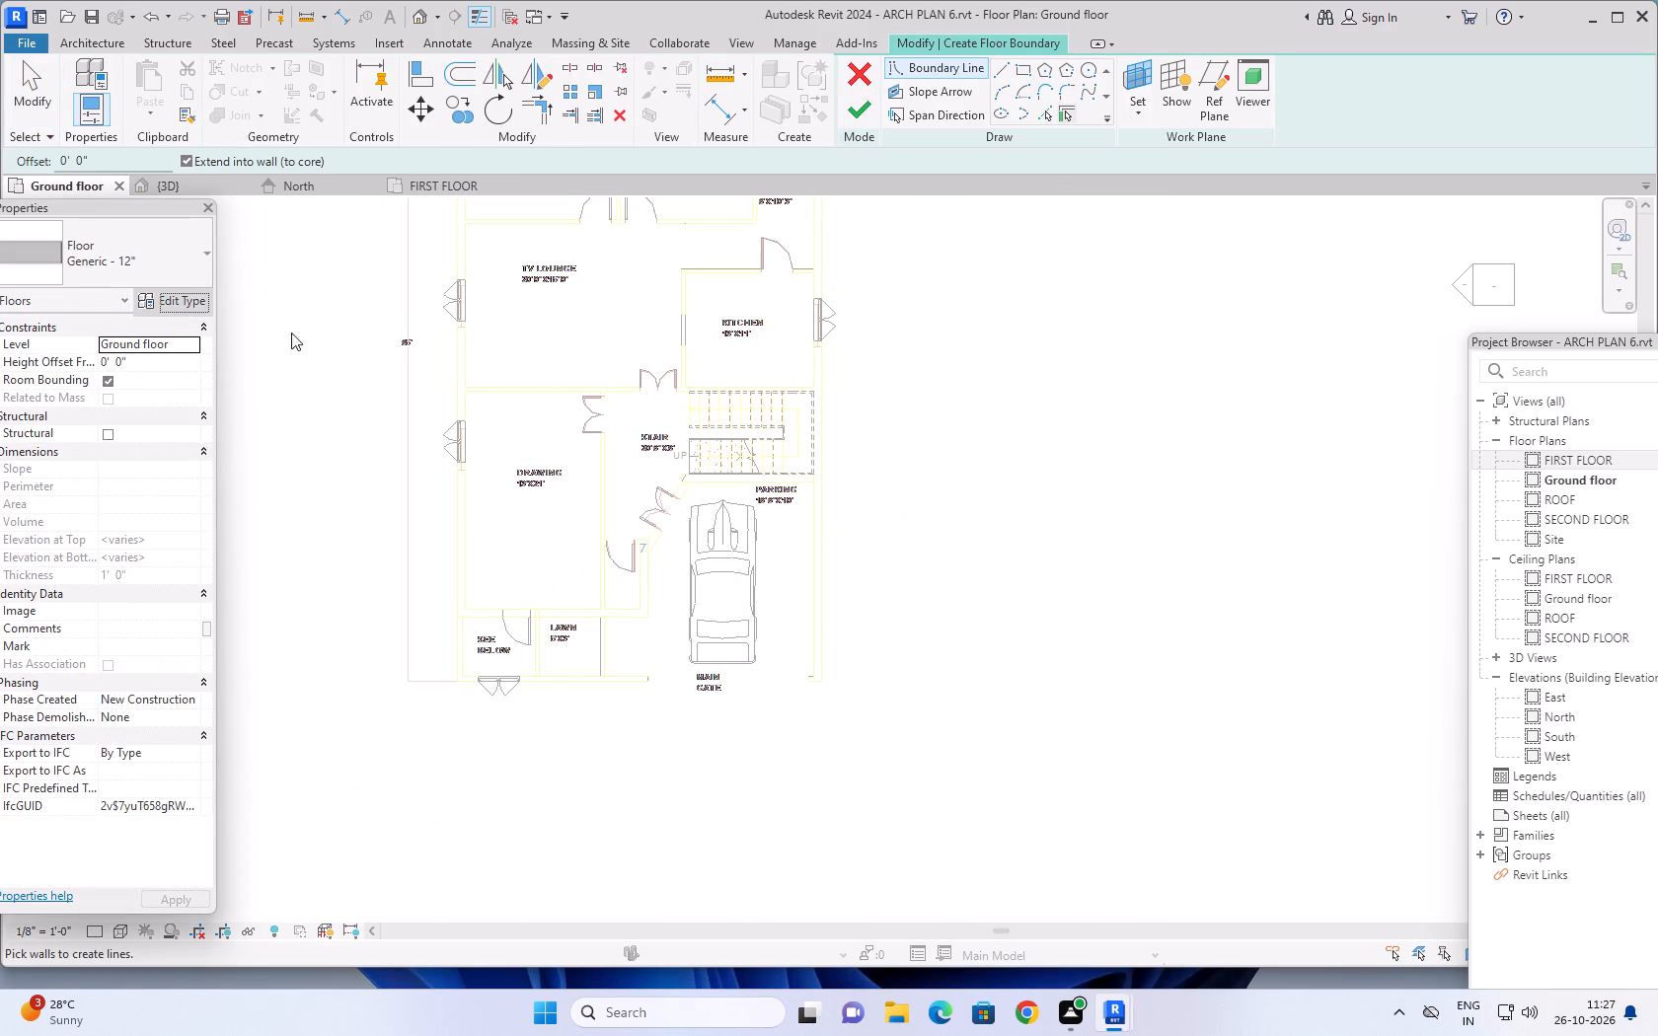
left_click(1290, 334)
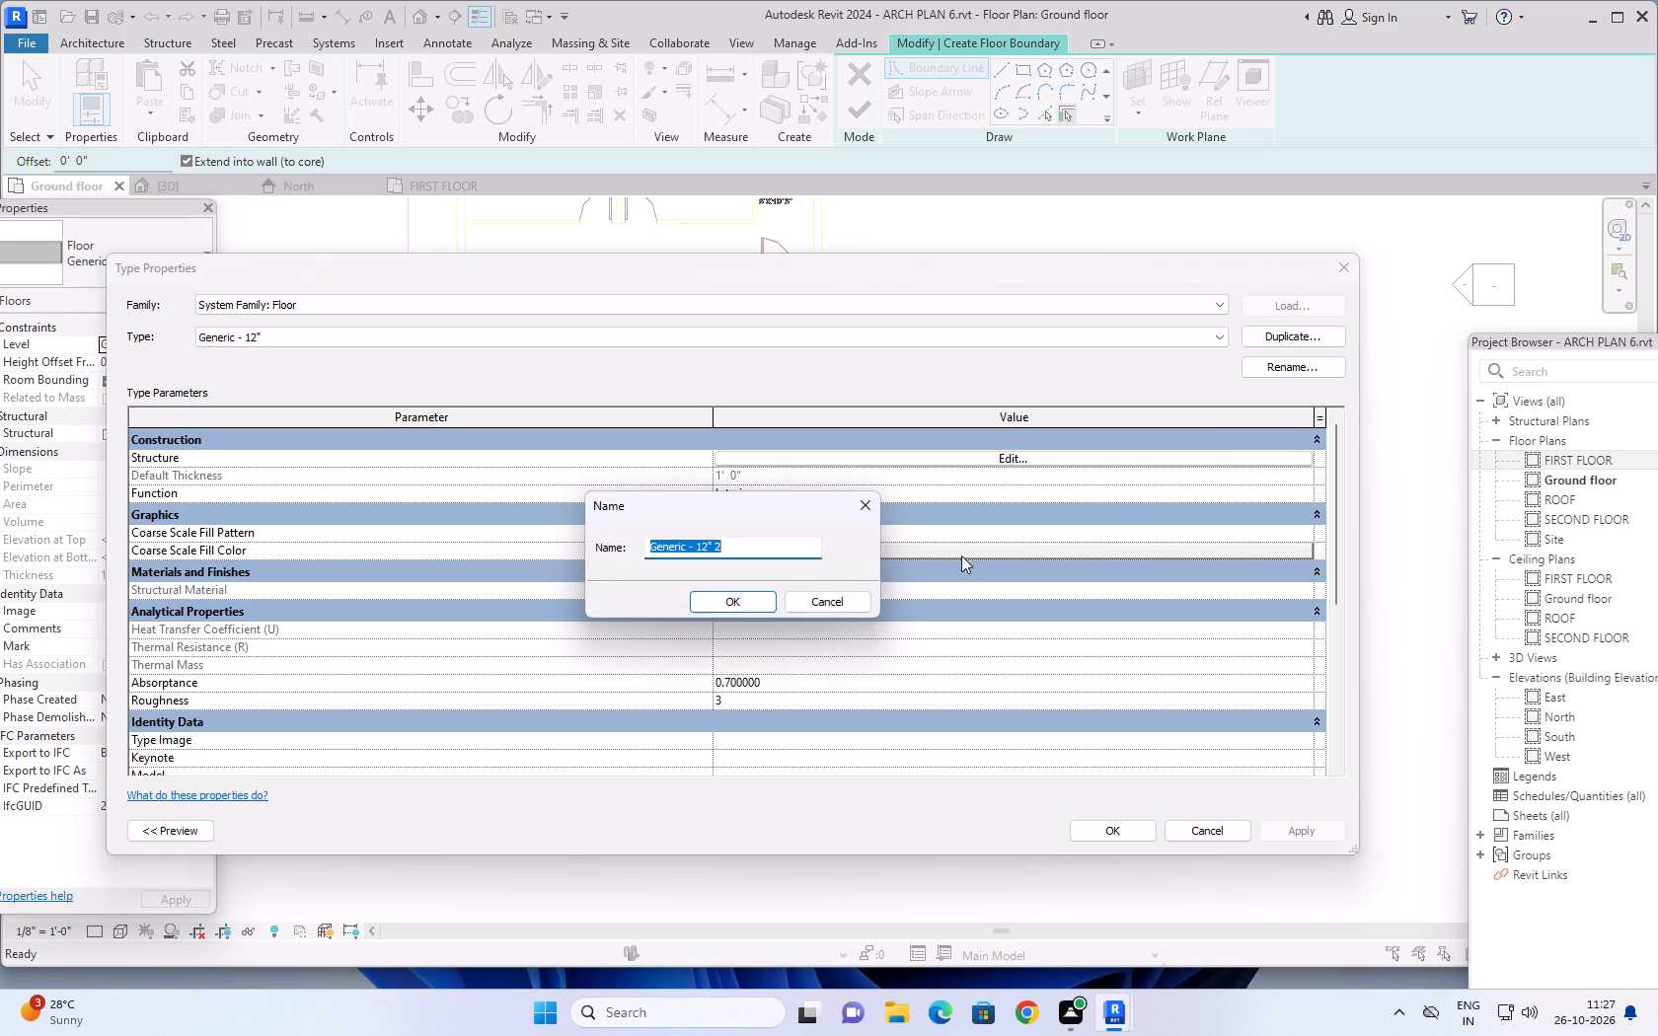
key("6")
key("shift+quotedbl")
key("Return")
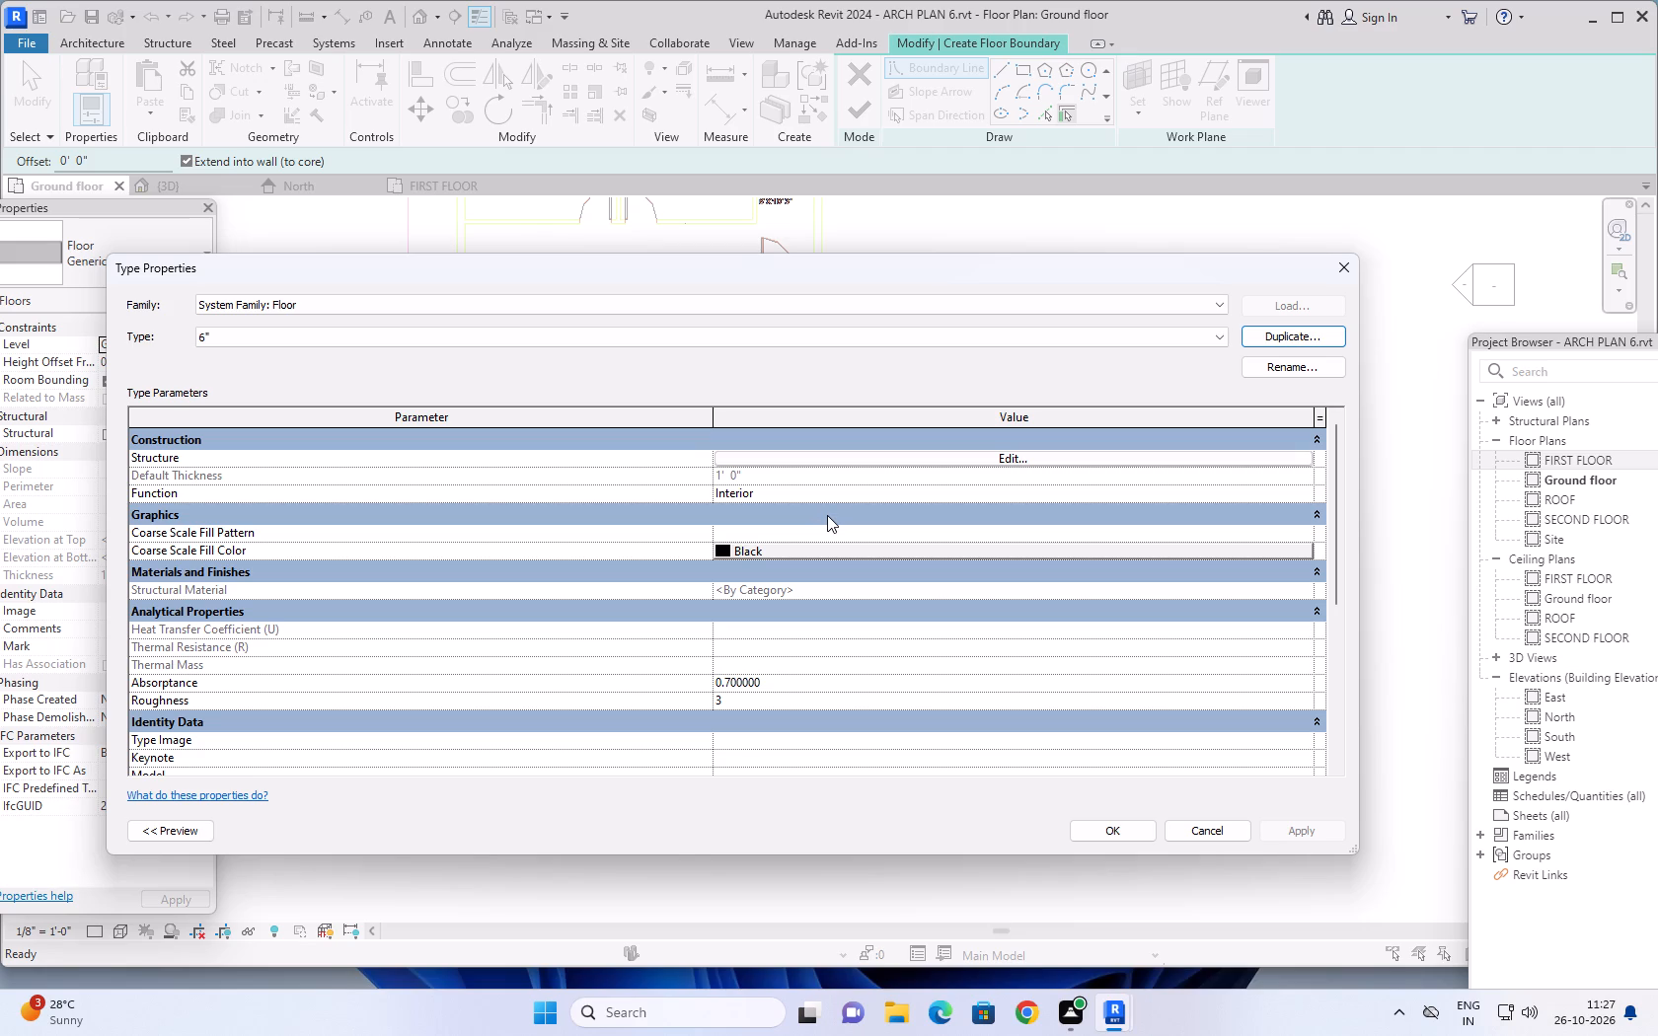
Set the structure layer thickness of the new 6" floor type to 6" and apply the type.
left_click(943, 458)
left_click(737, 461)
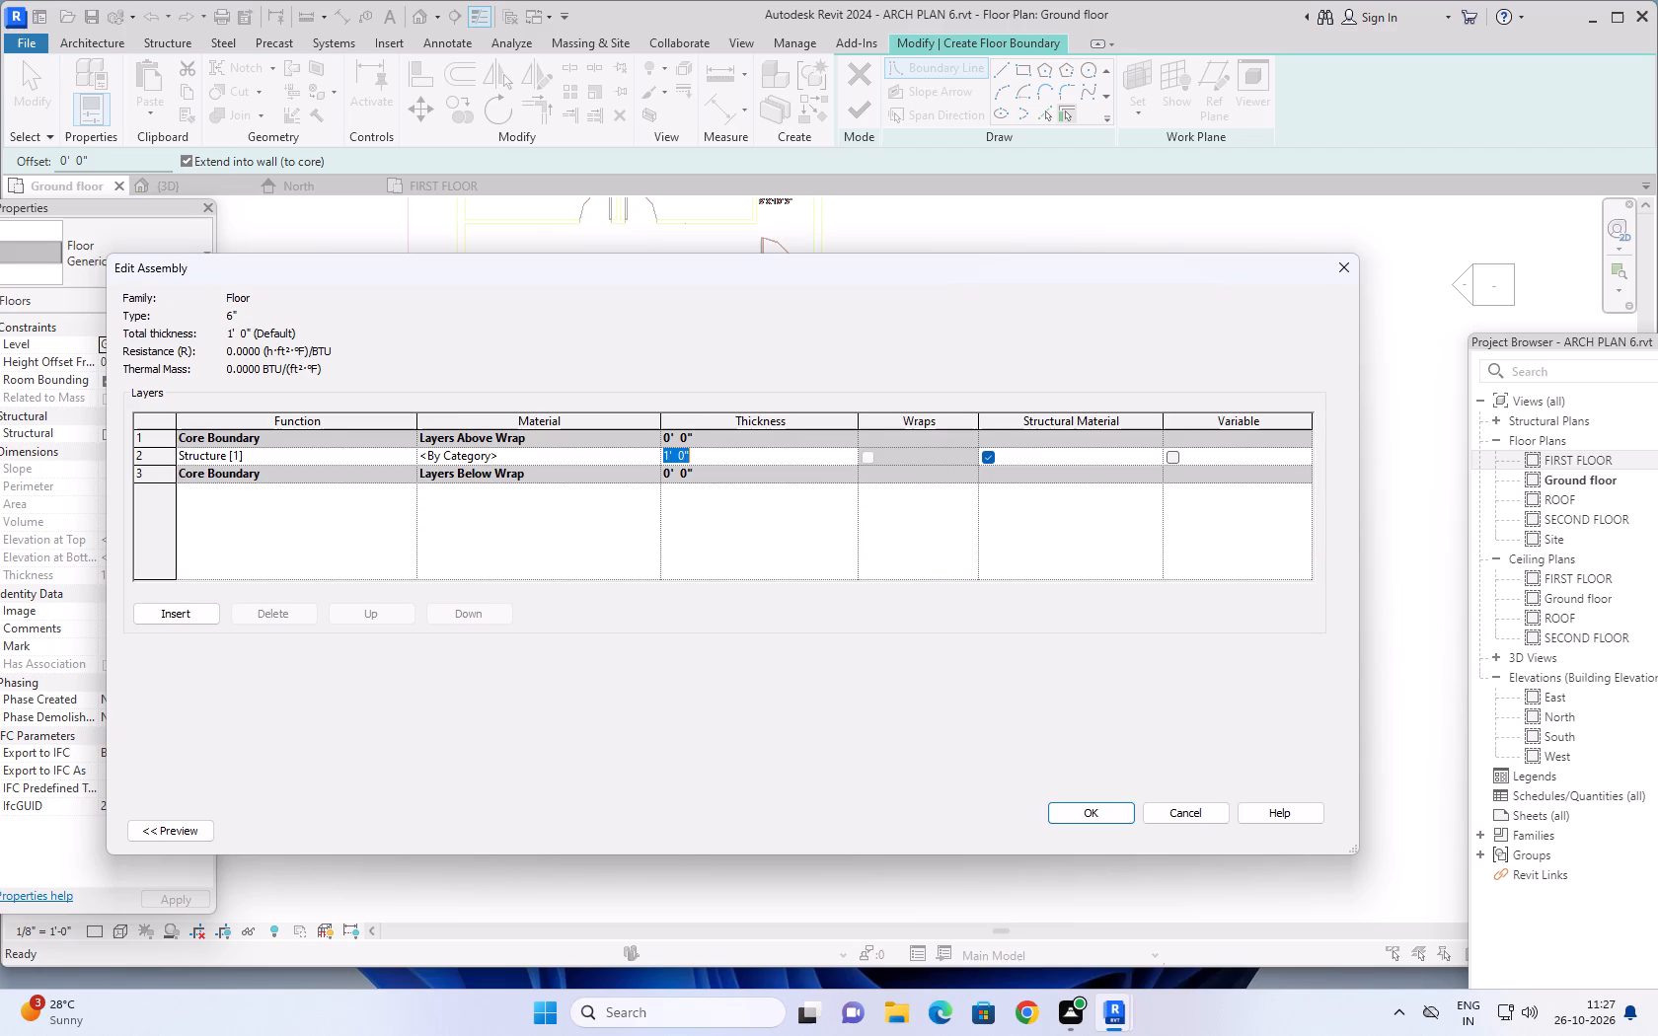
type("6\"")
key("Return")
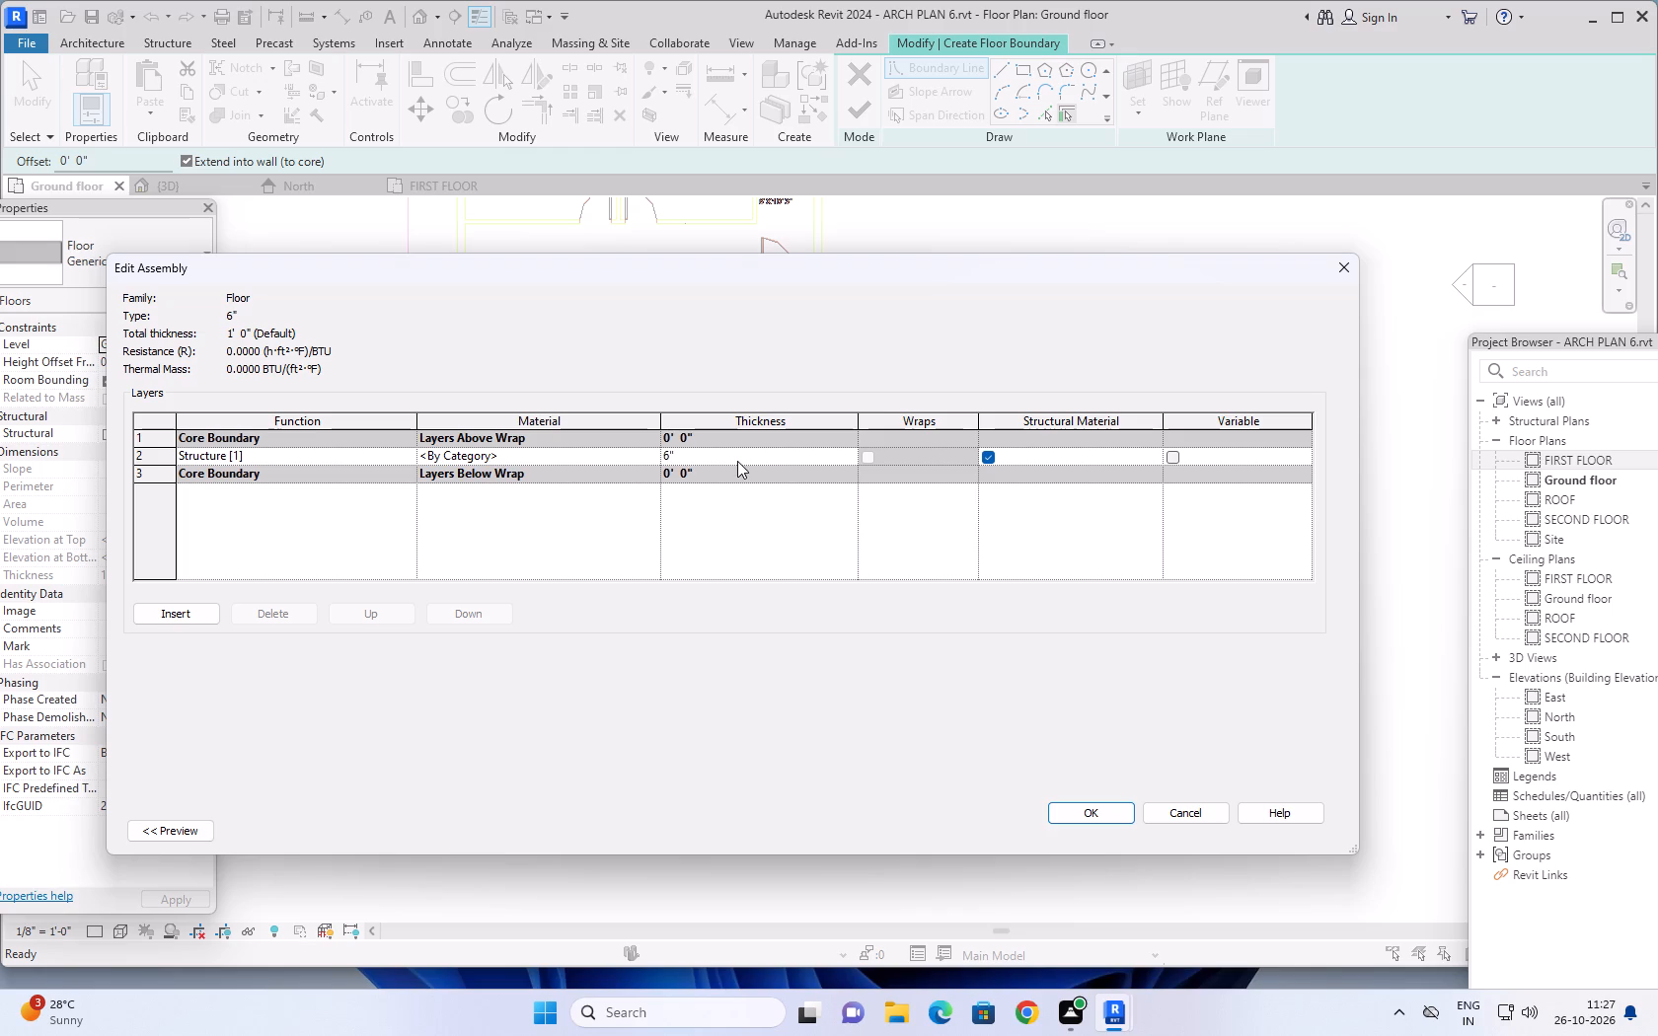
left_click(1112, 813)
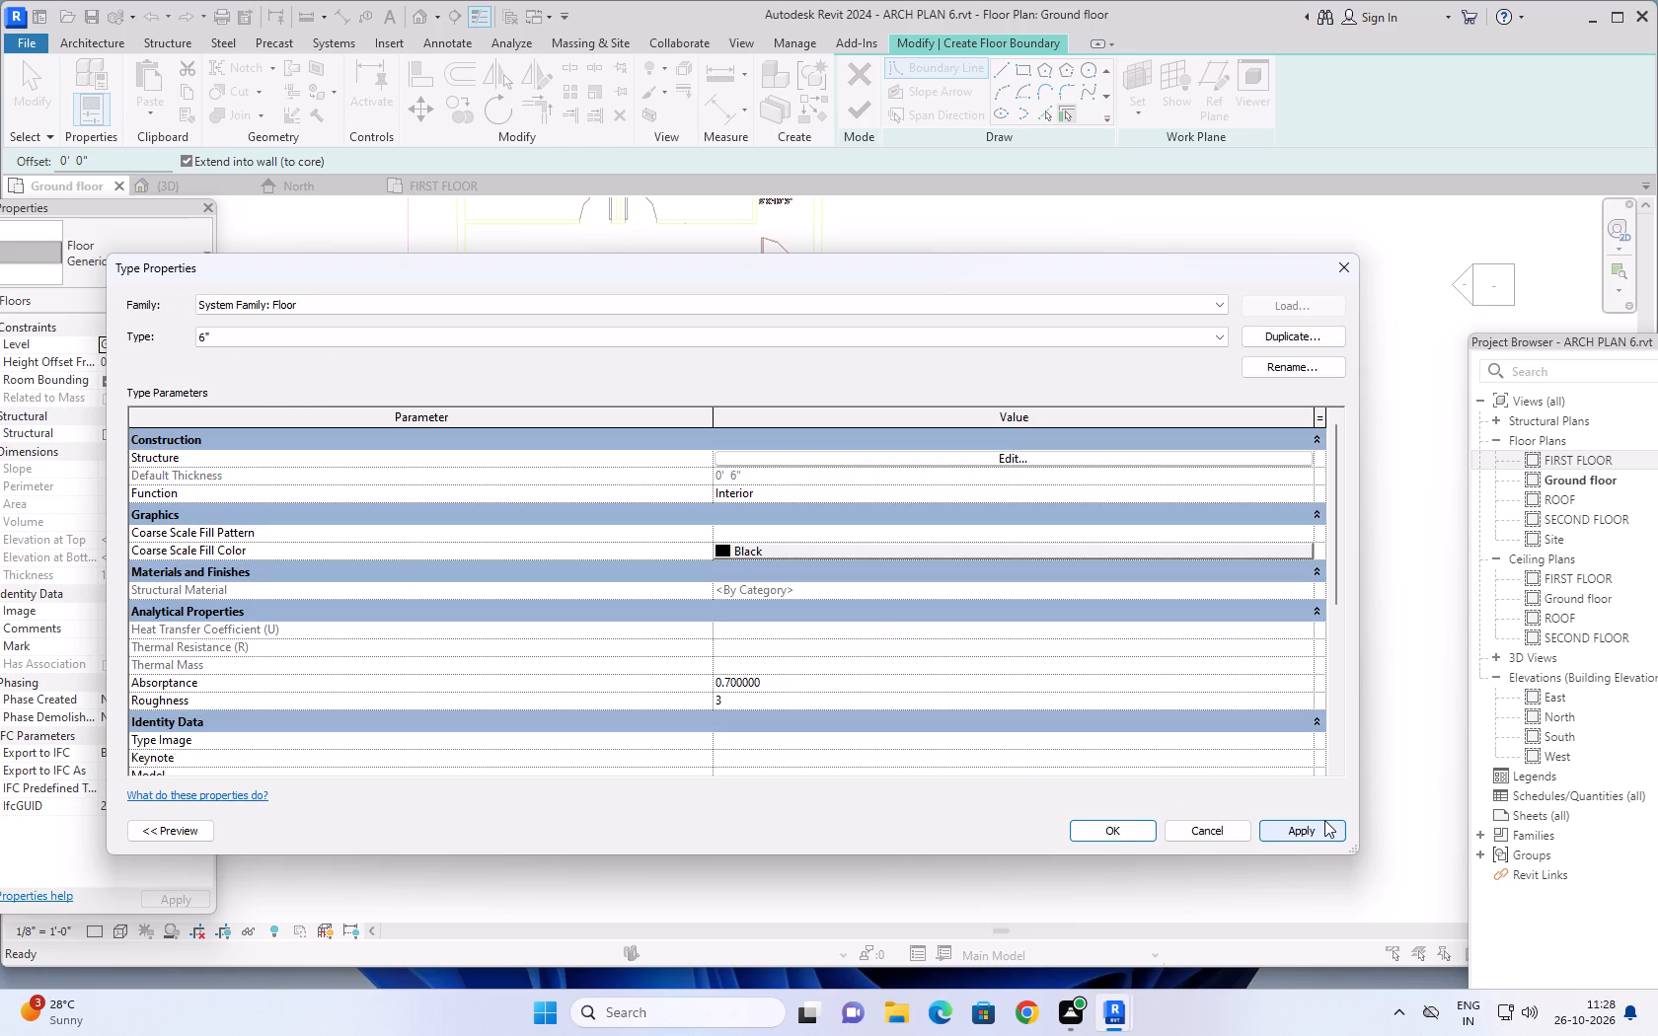
left_click(1323, 830)
left_click(1115, 834)
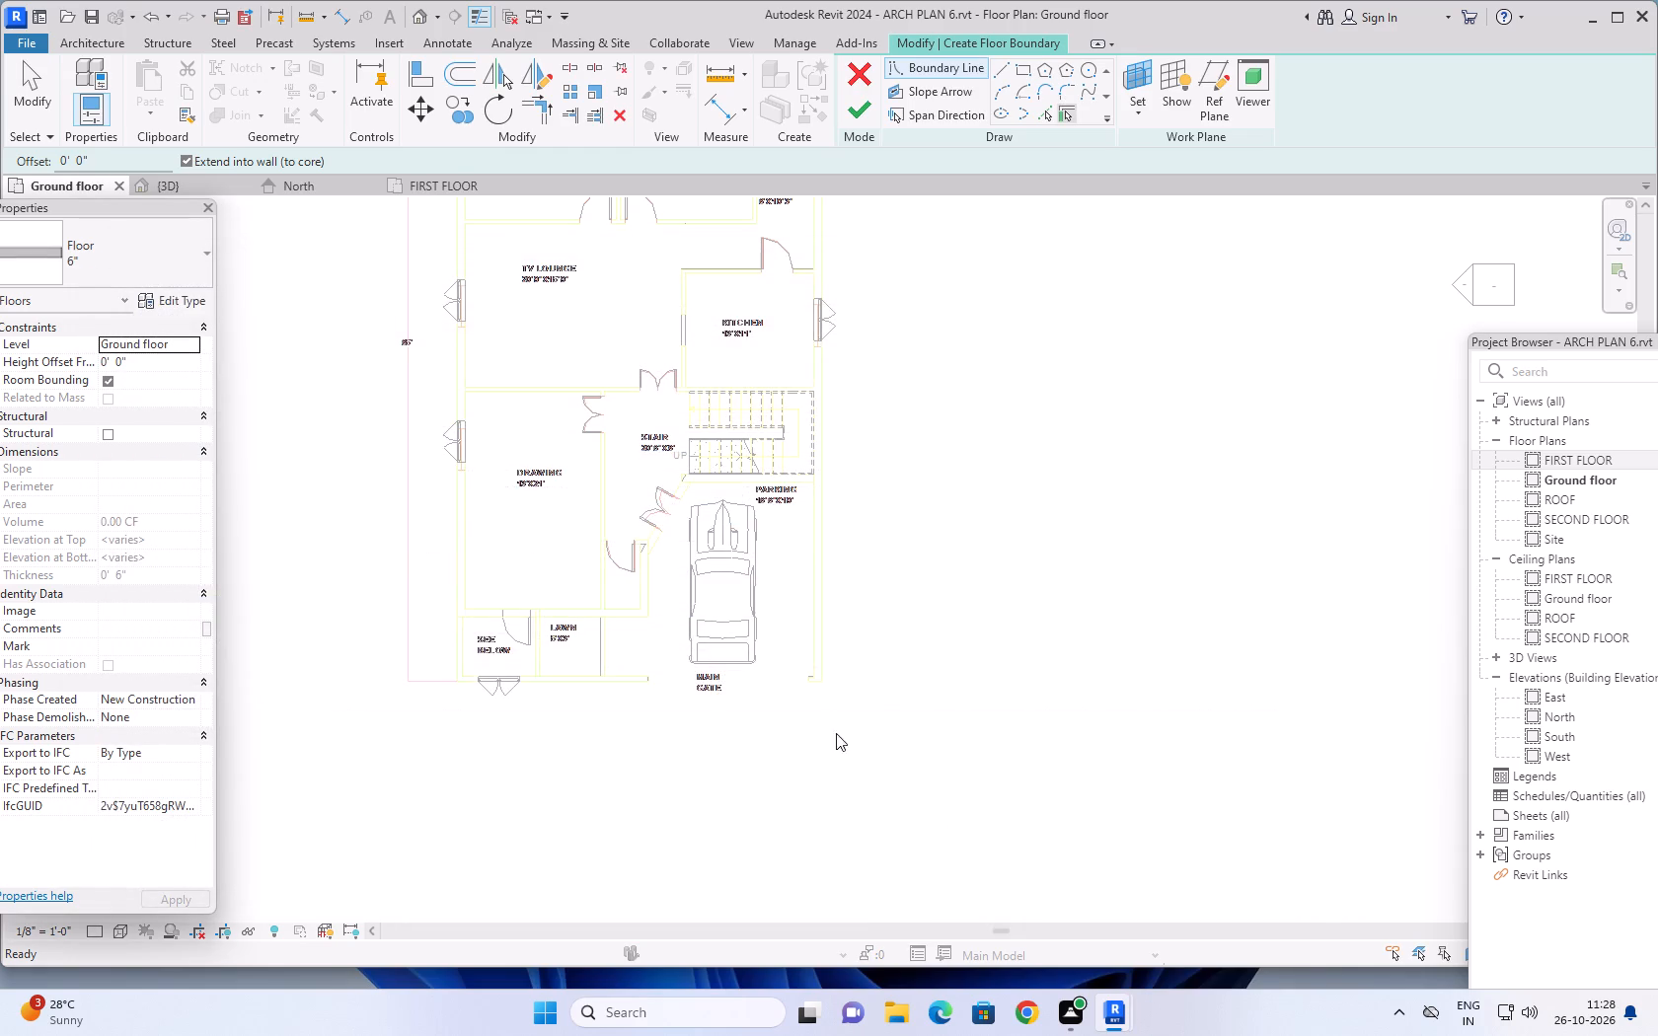
Sketch a rectangular floor boundary along the outer faces of the house walls, about 35' by 65', and finish the ground floor slab.
scroll(1011, 506, "down", 4)
middle_click_drag(1056, 490, 1056, 571)
left_click(1020, 68)
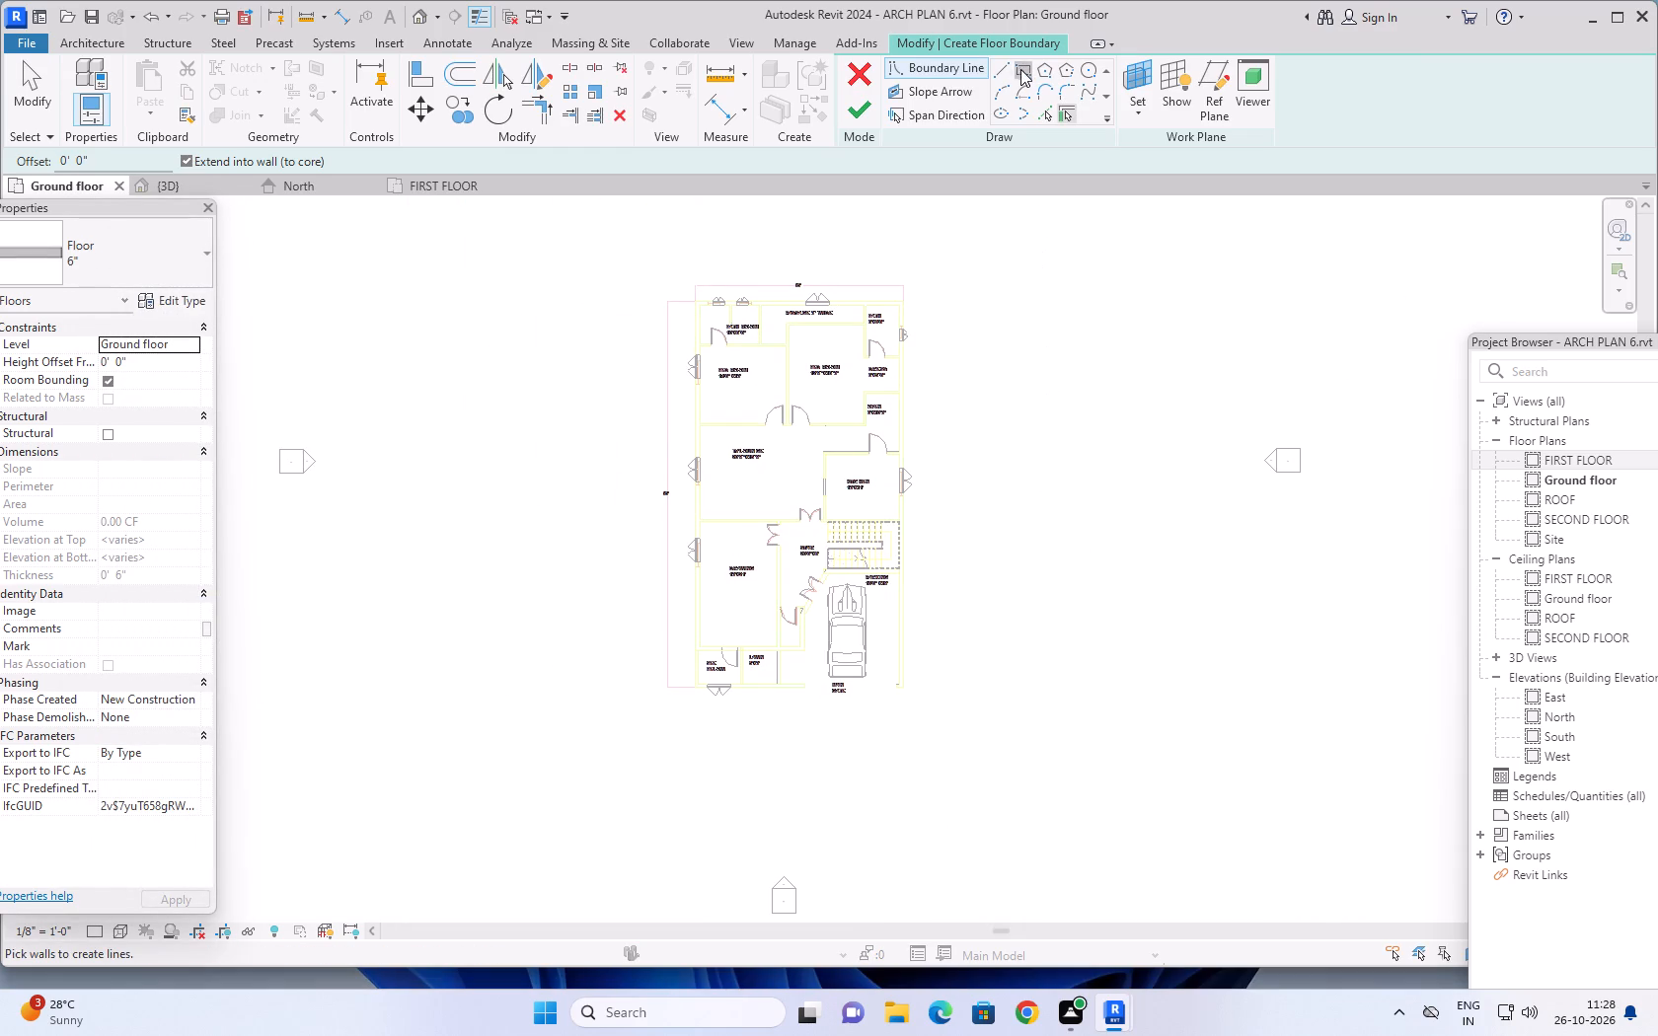
scroll(690, 323, "up", 11)
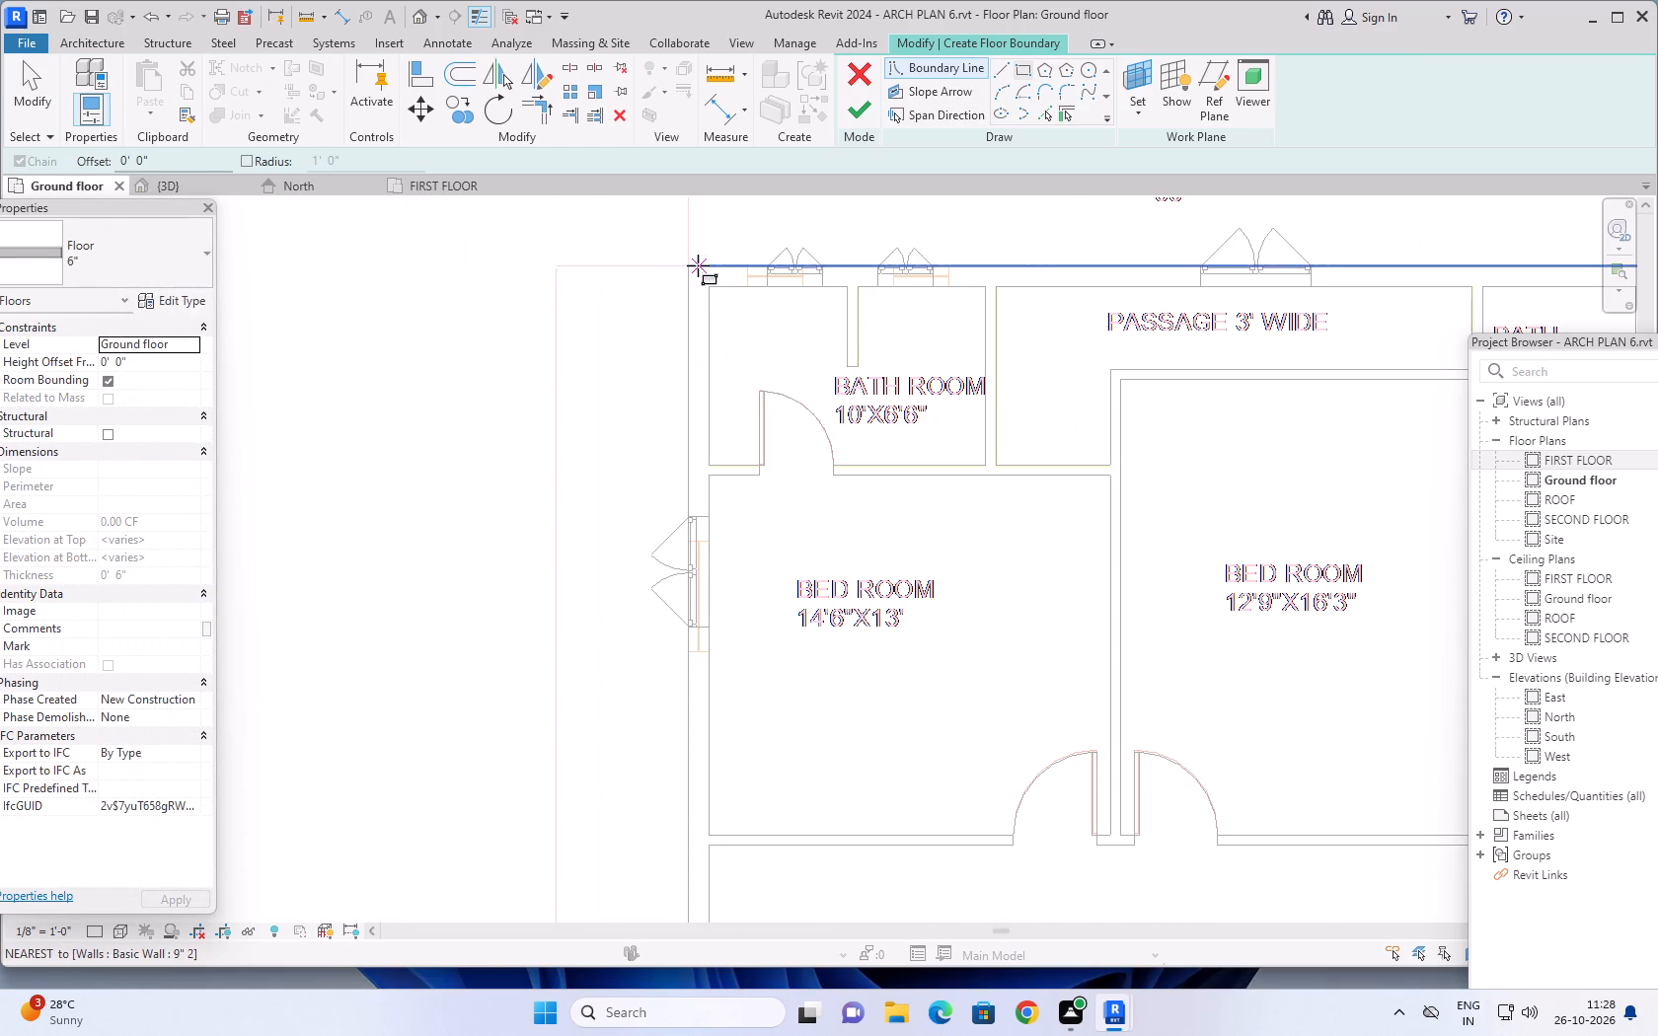
left_click(691, 269)
scroll(1249, 688, "down", 4)
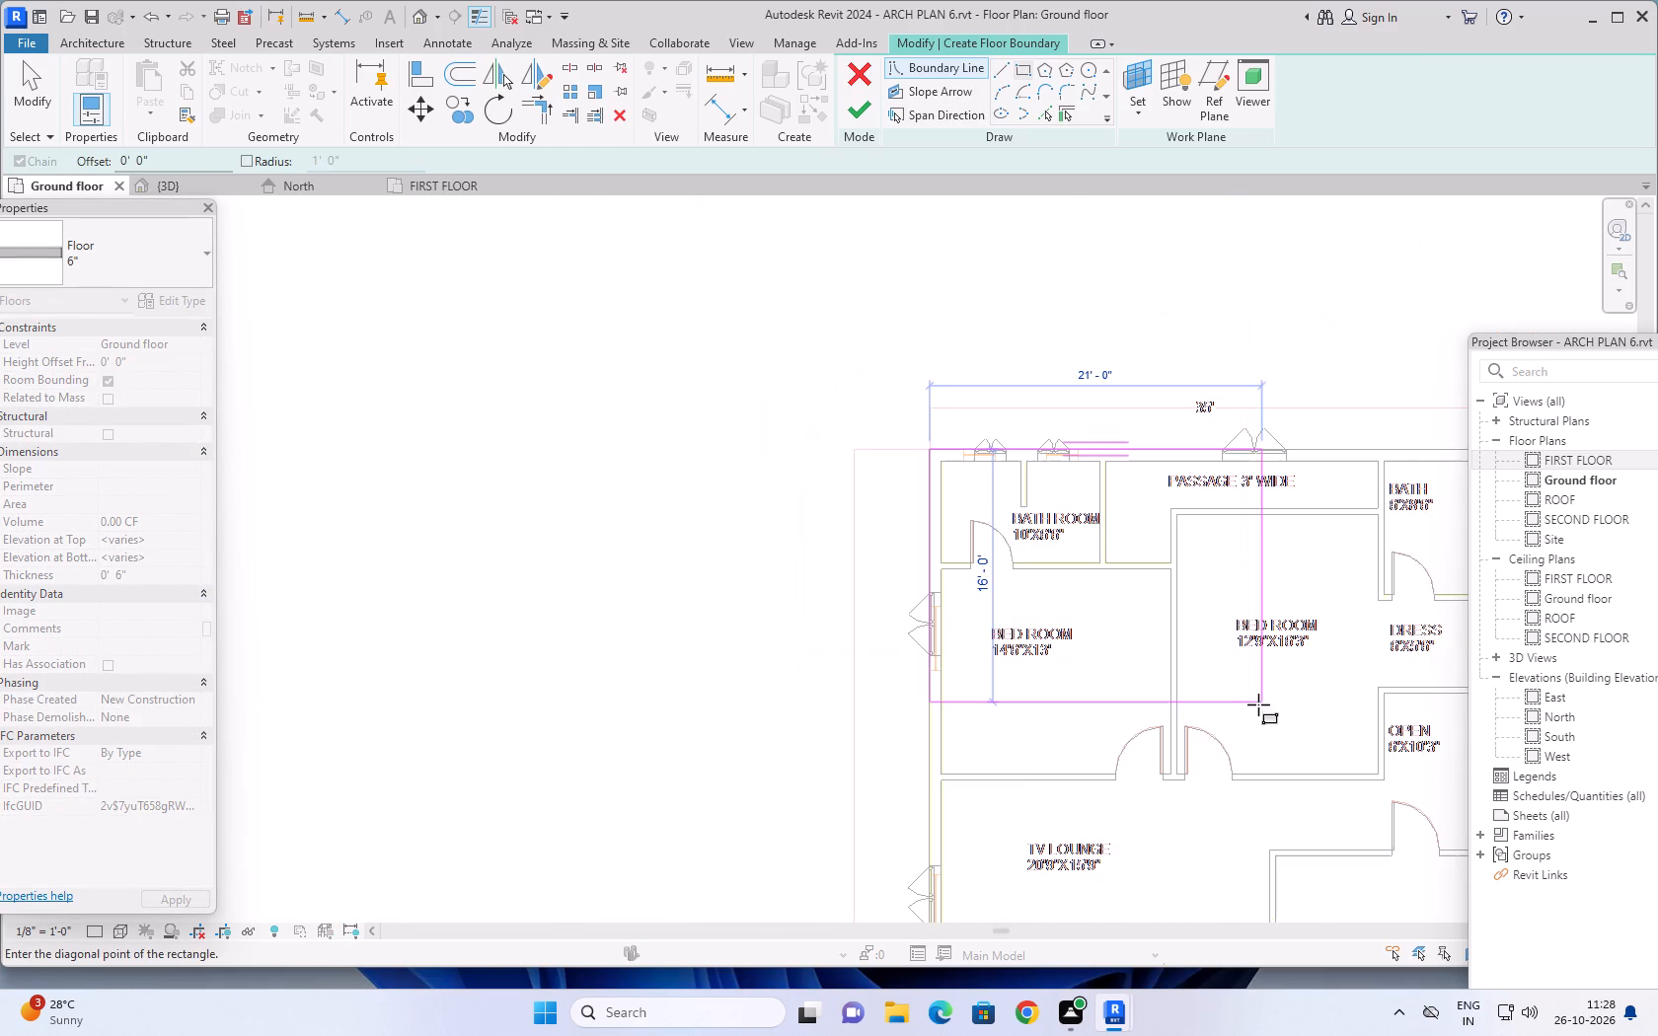
scroll(1259, 705, "down", 8)
middle_click_drag(1276, 734, 1086, 427)
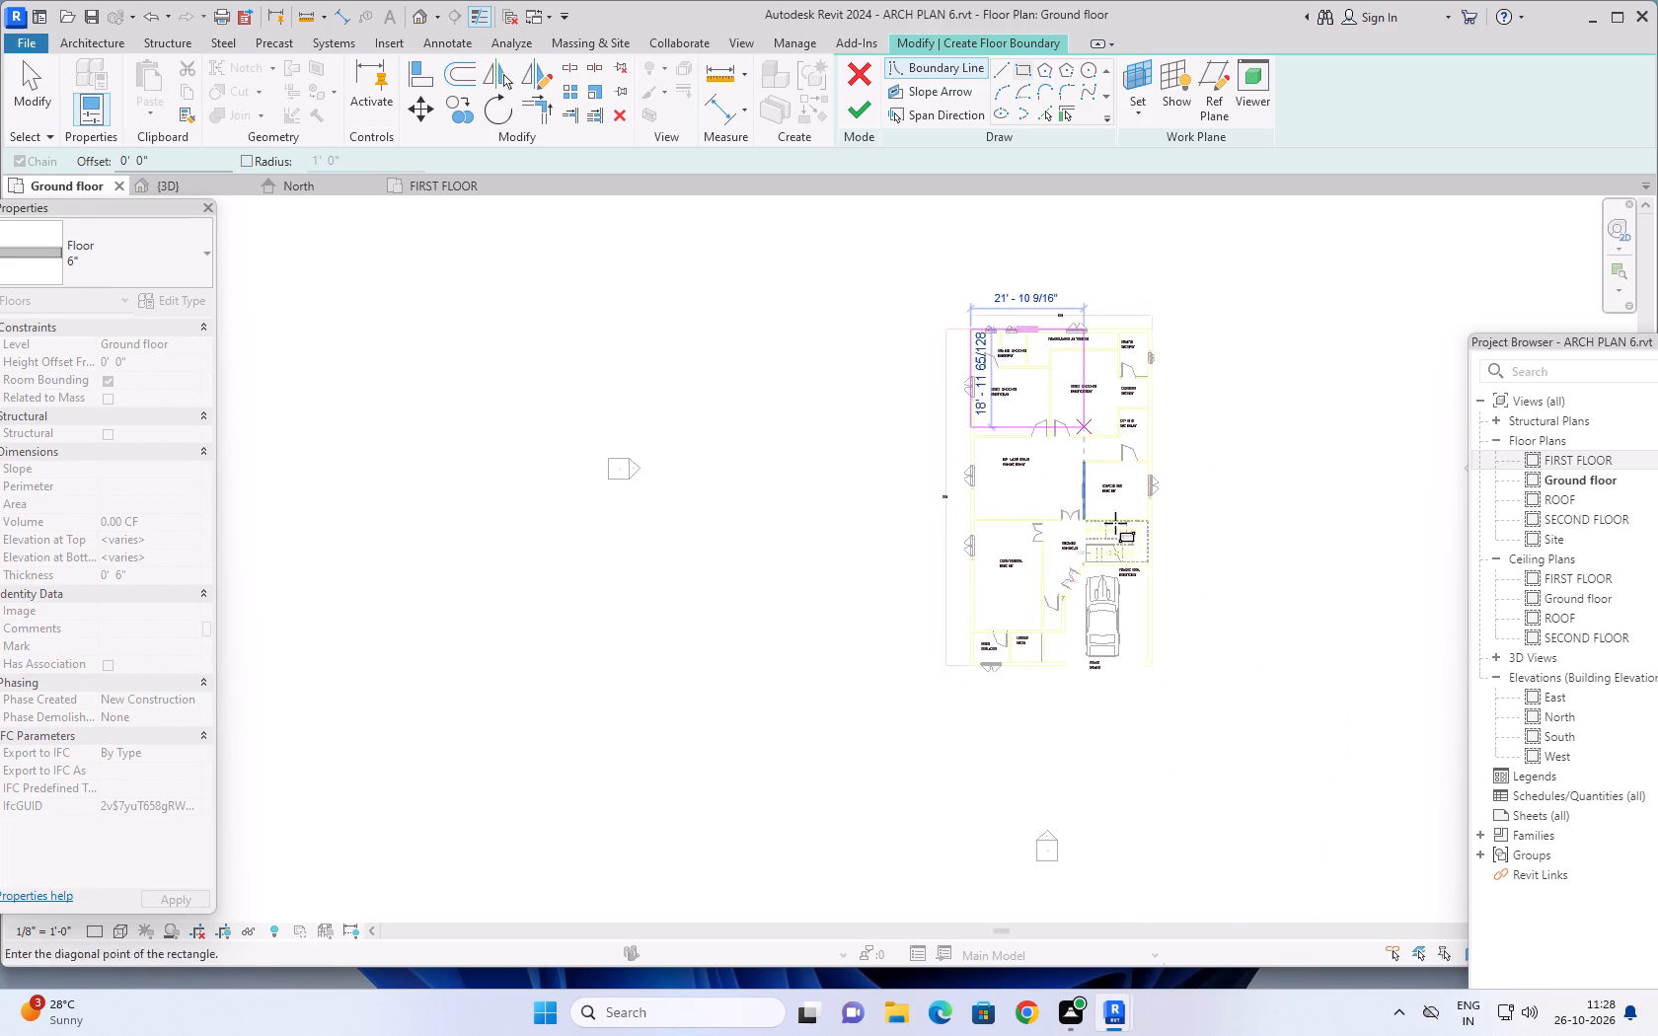
scroll(1150, 640, "up", 10)
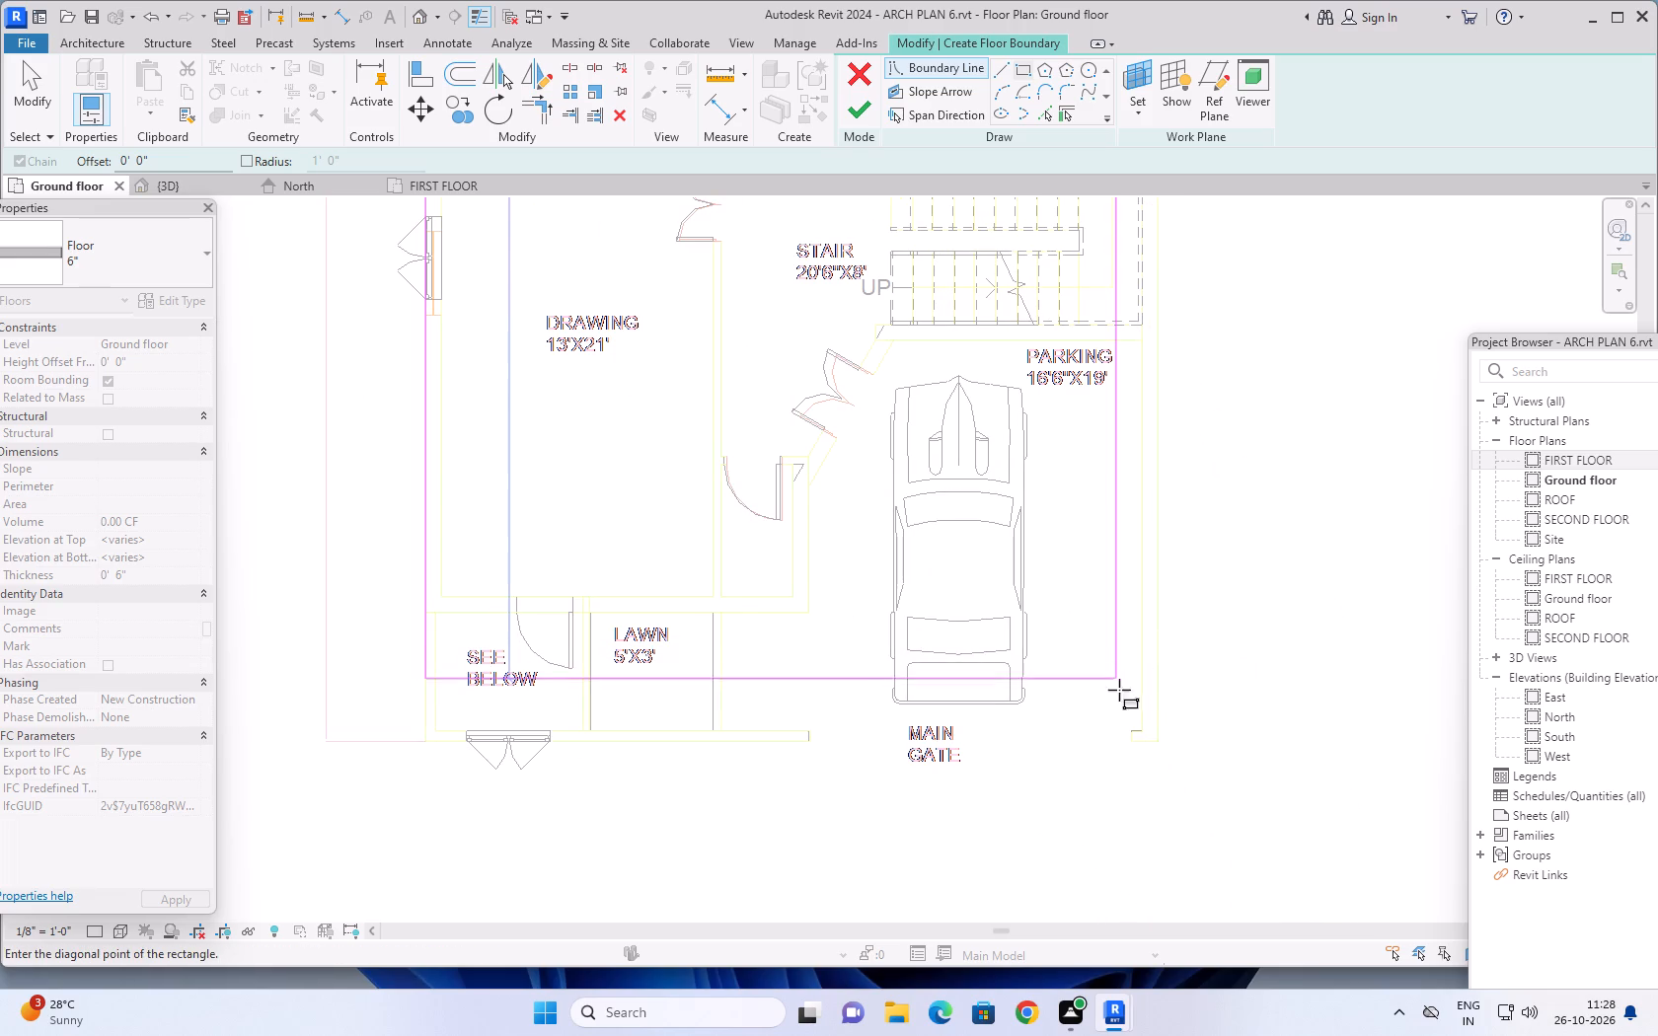
left_click(1156, 742)
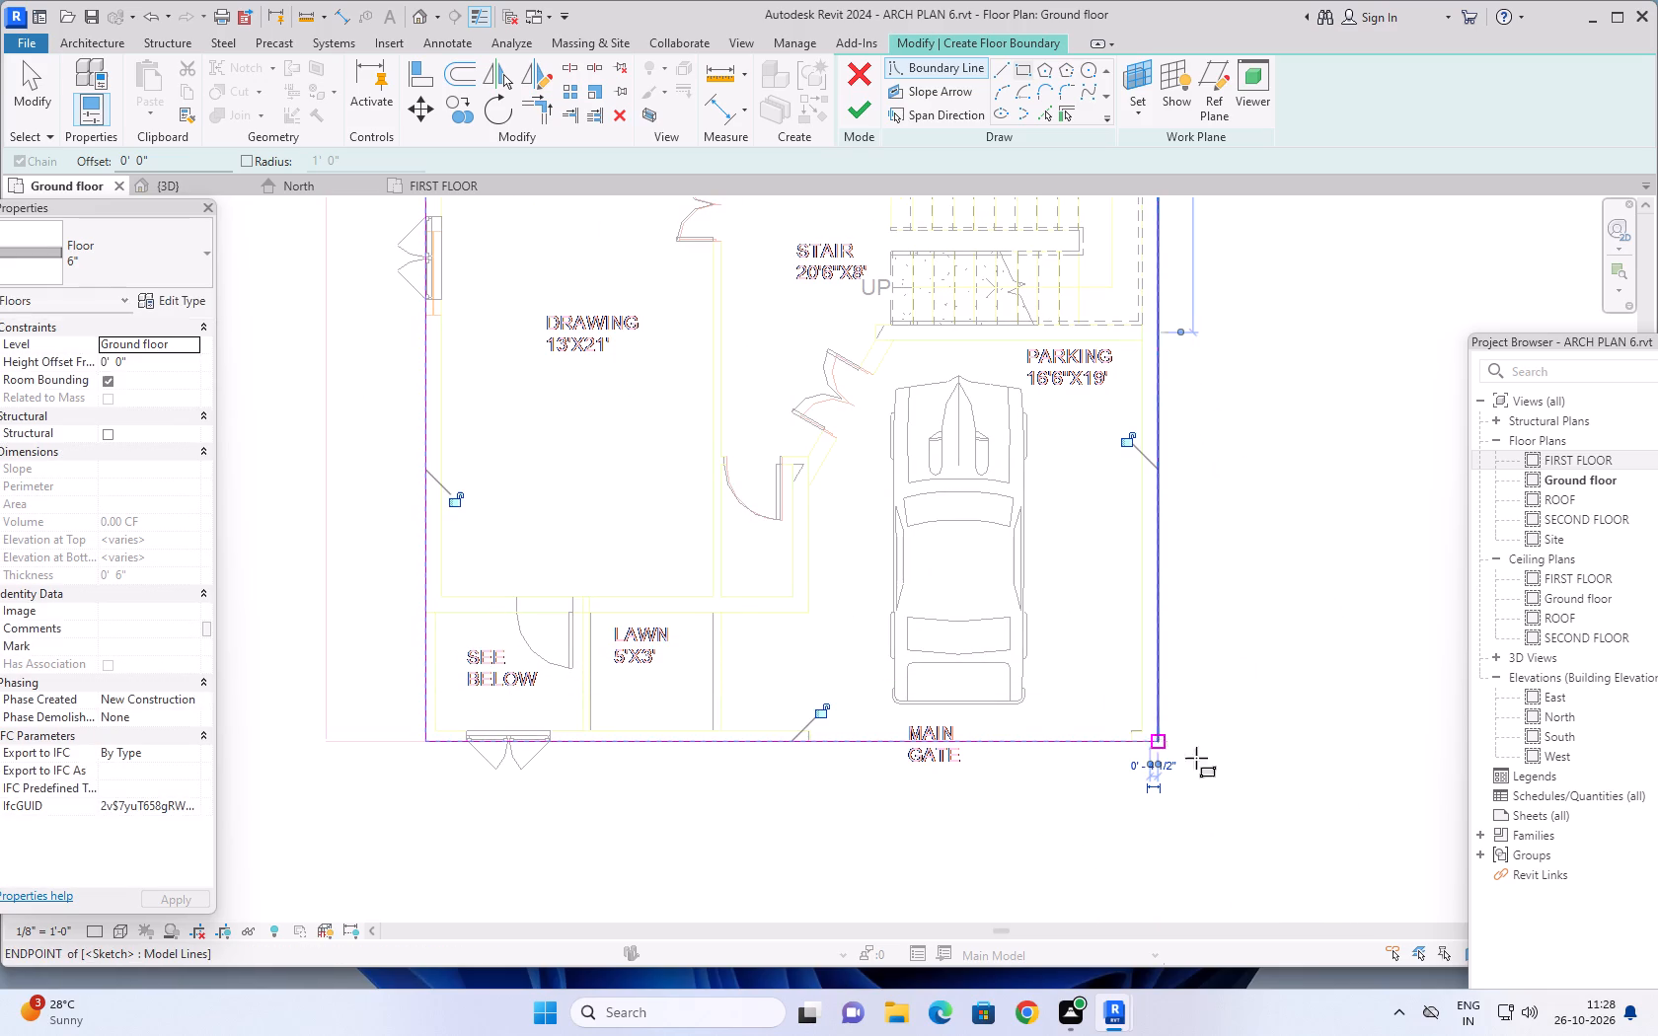
scroll(1304, 652, "down", 6)
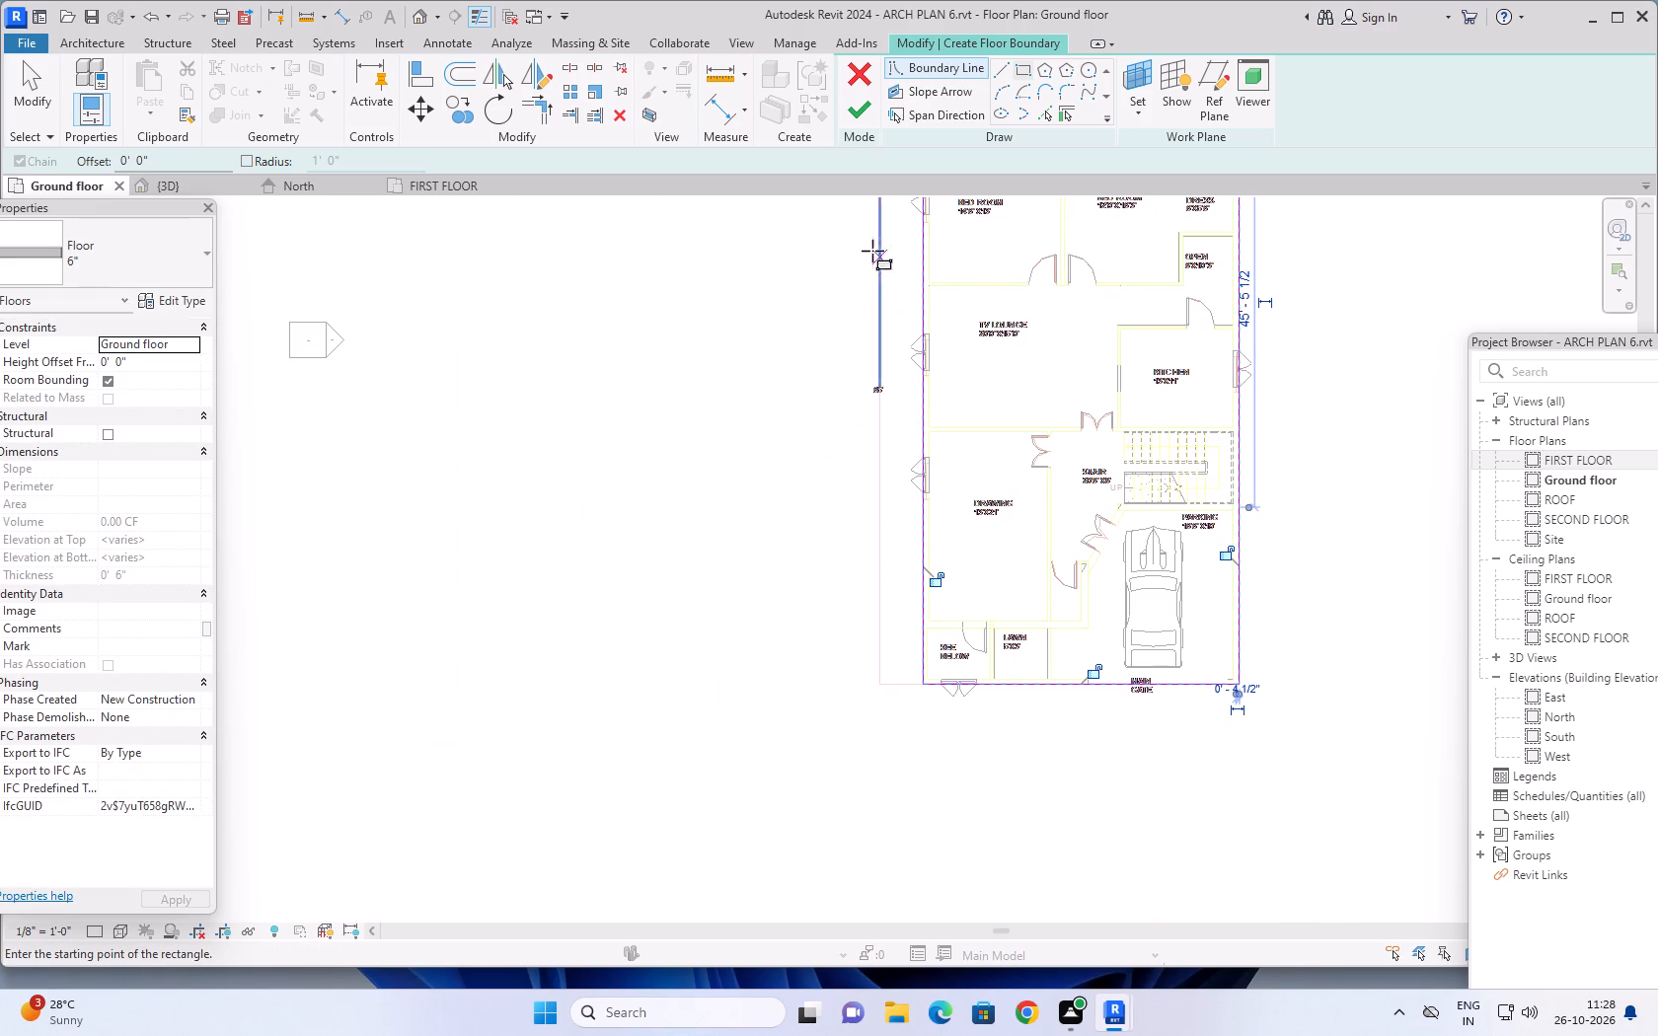
scroll(803, 317, "down", 4)
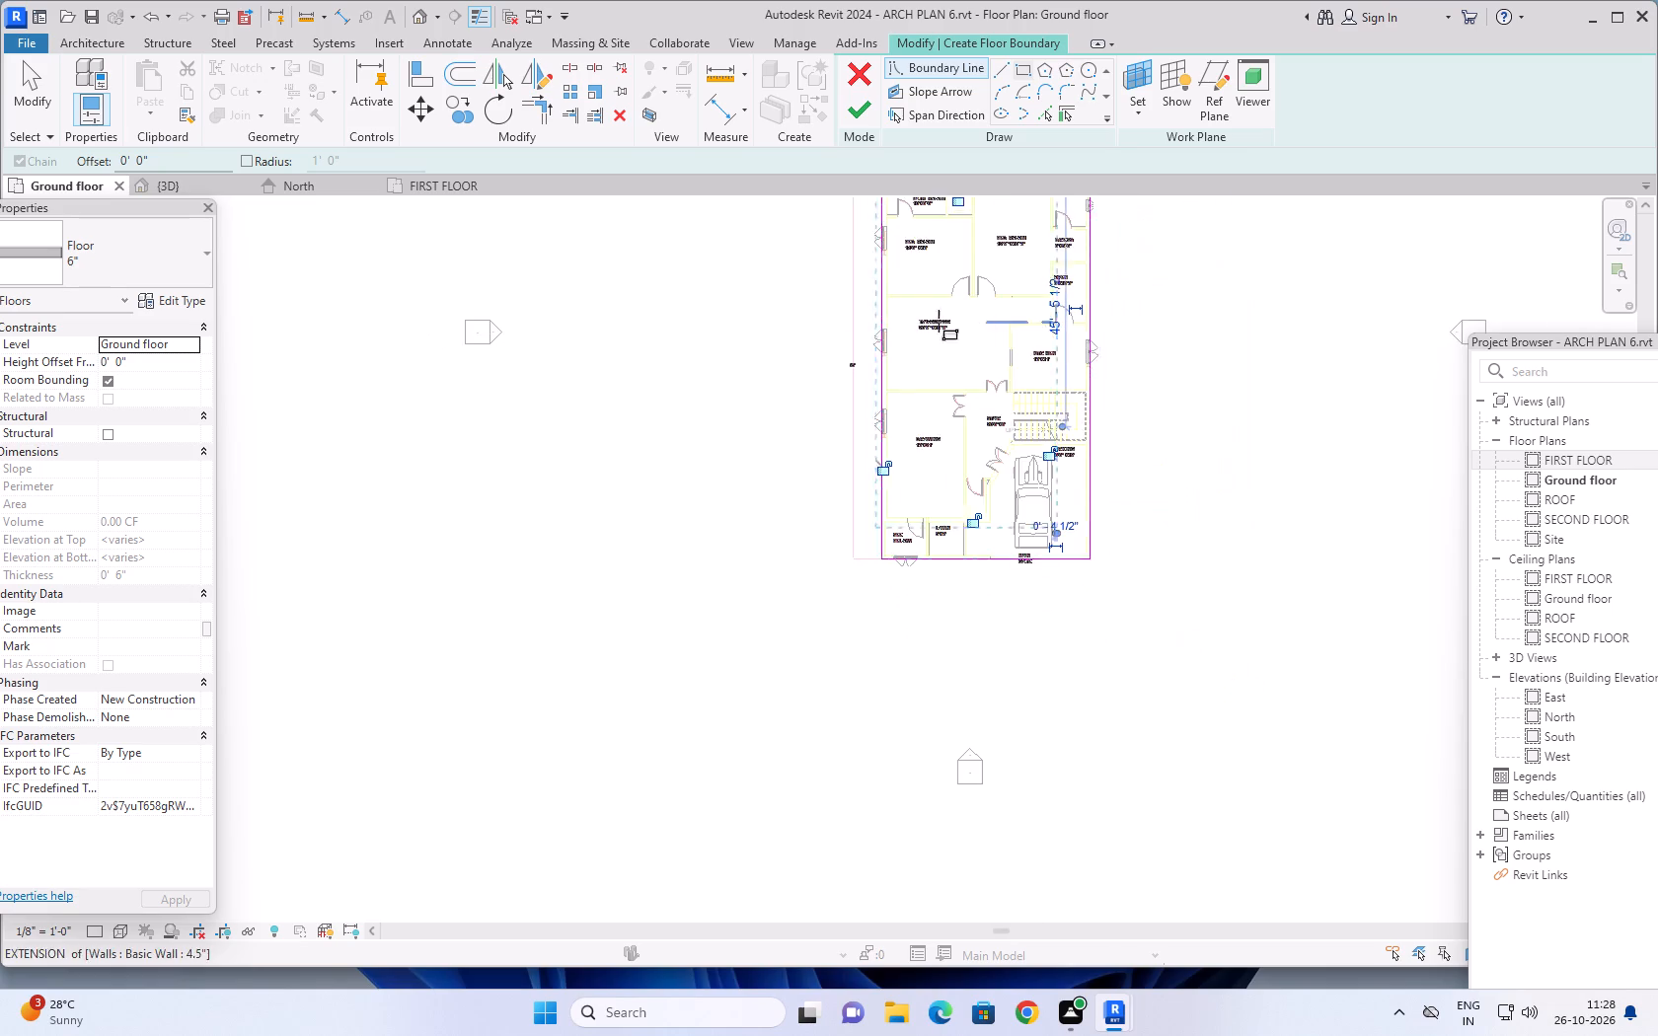
key("Escape")
middle_click_drag(1168, 282, 1158, 378)
left_click(866, 111)
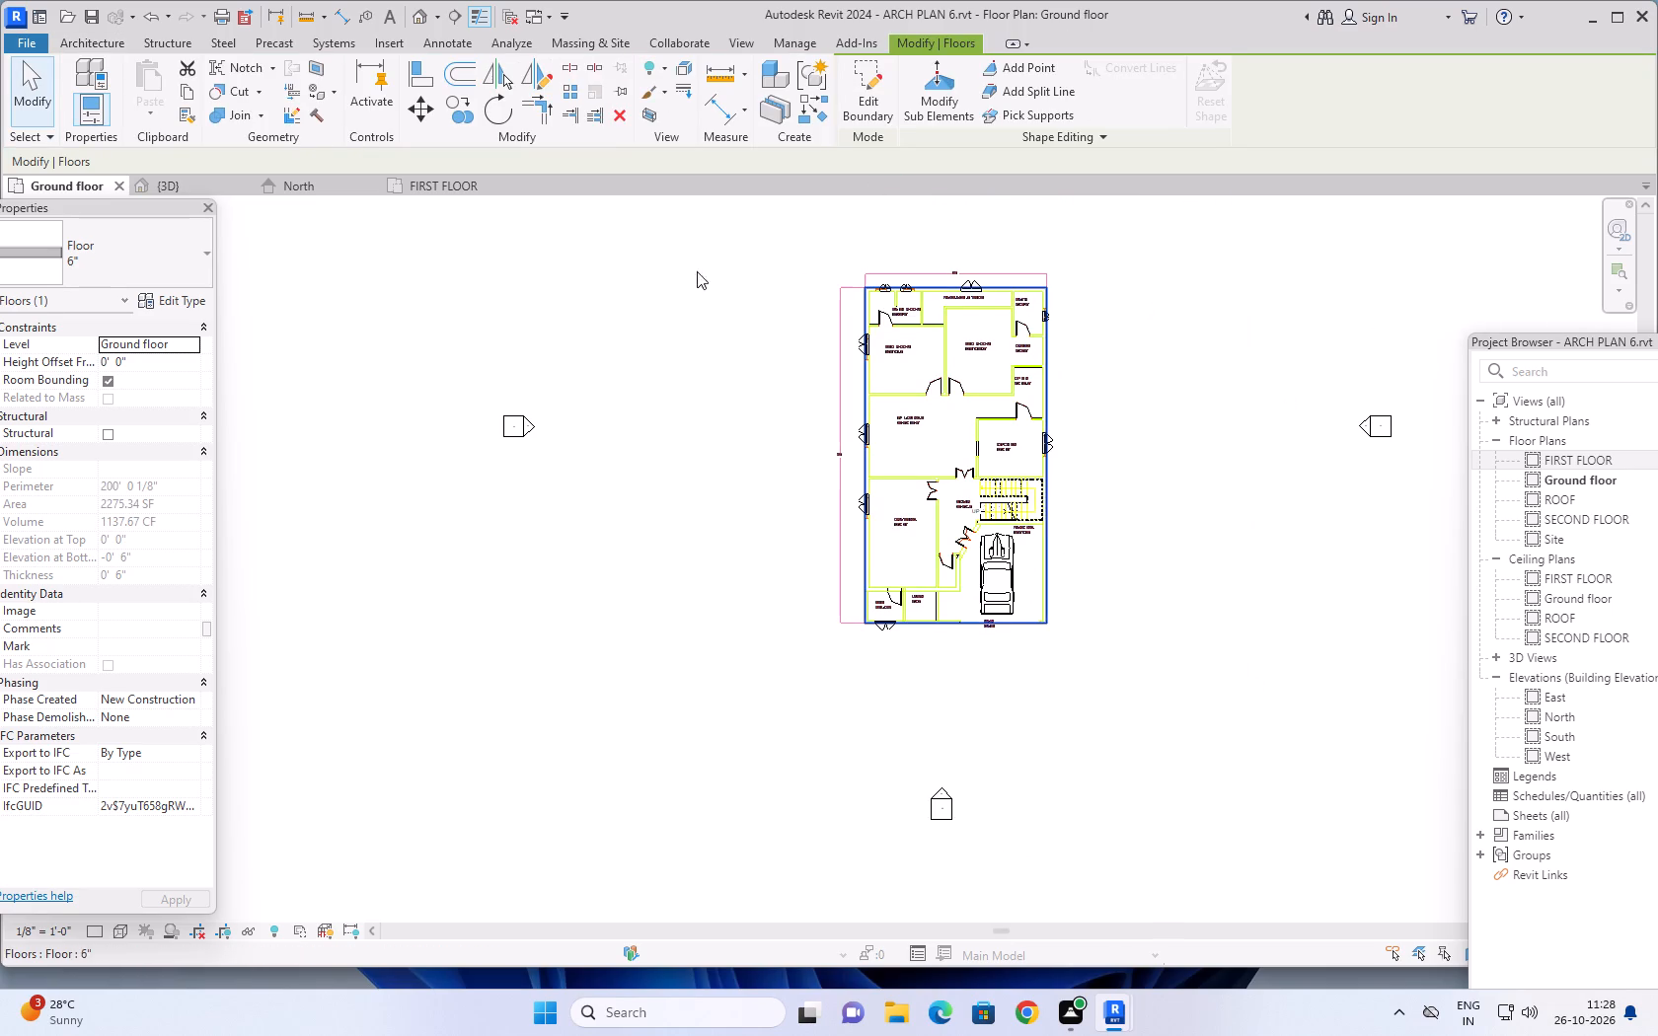
In the FIRST FLOOR plan, change the first floor slab's type to 6".
left_click(434, 186)
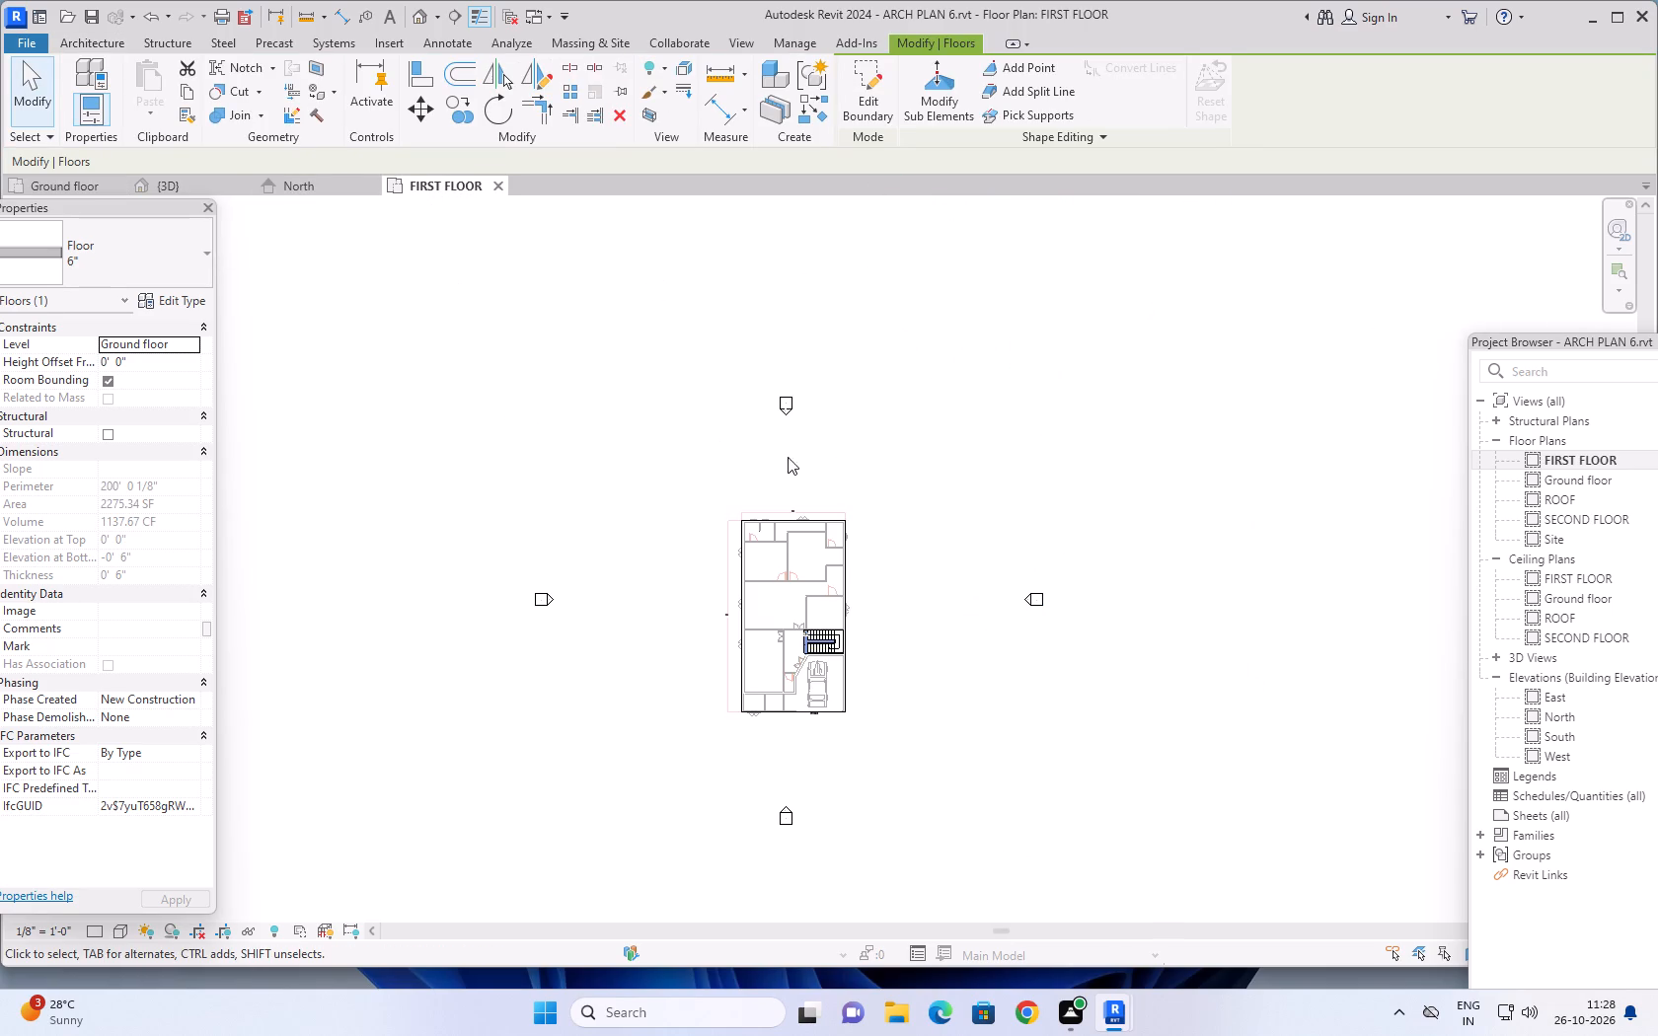
scroll(761, 521, "up", 11)
left_click(720, 515)
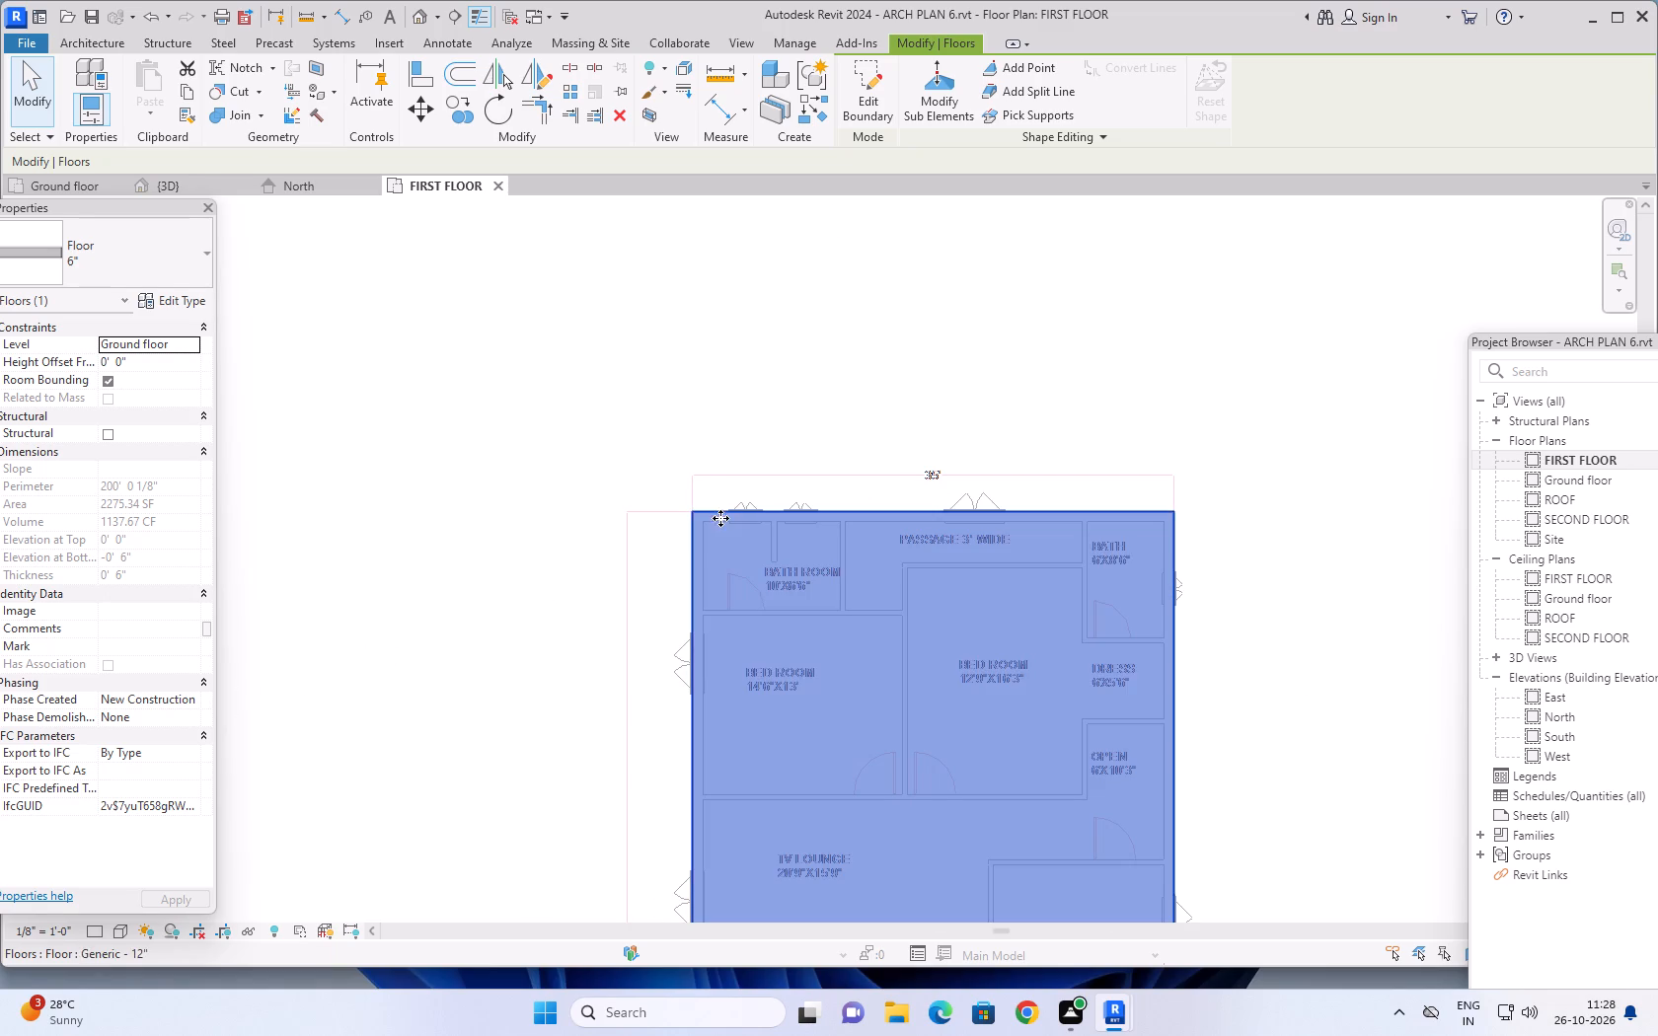
left_click(209, 255)
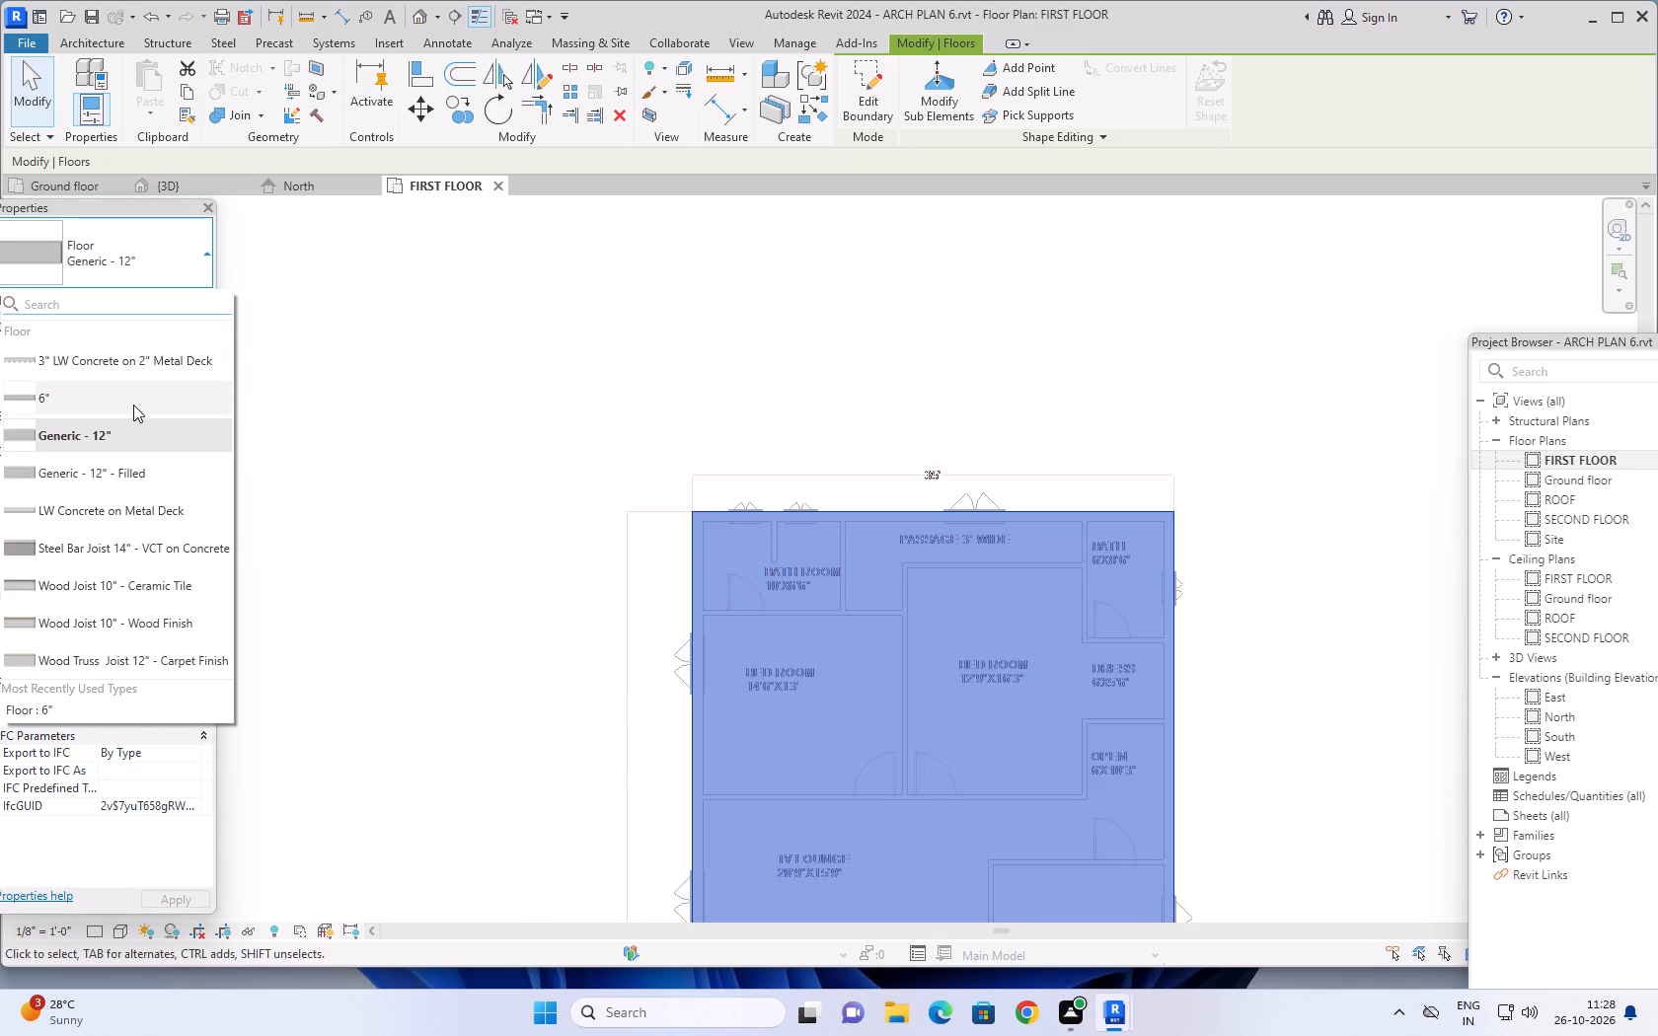
left_click(128, 401)
key("Escape")
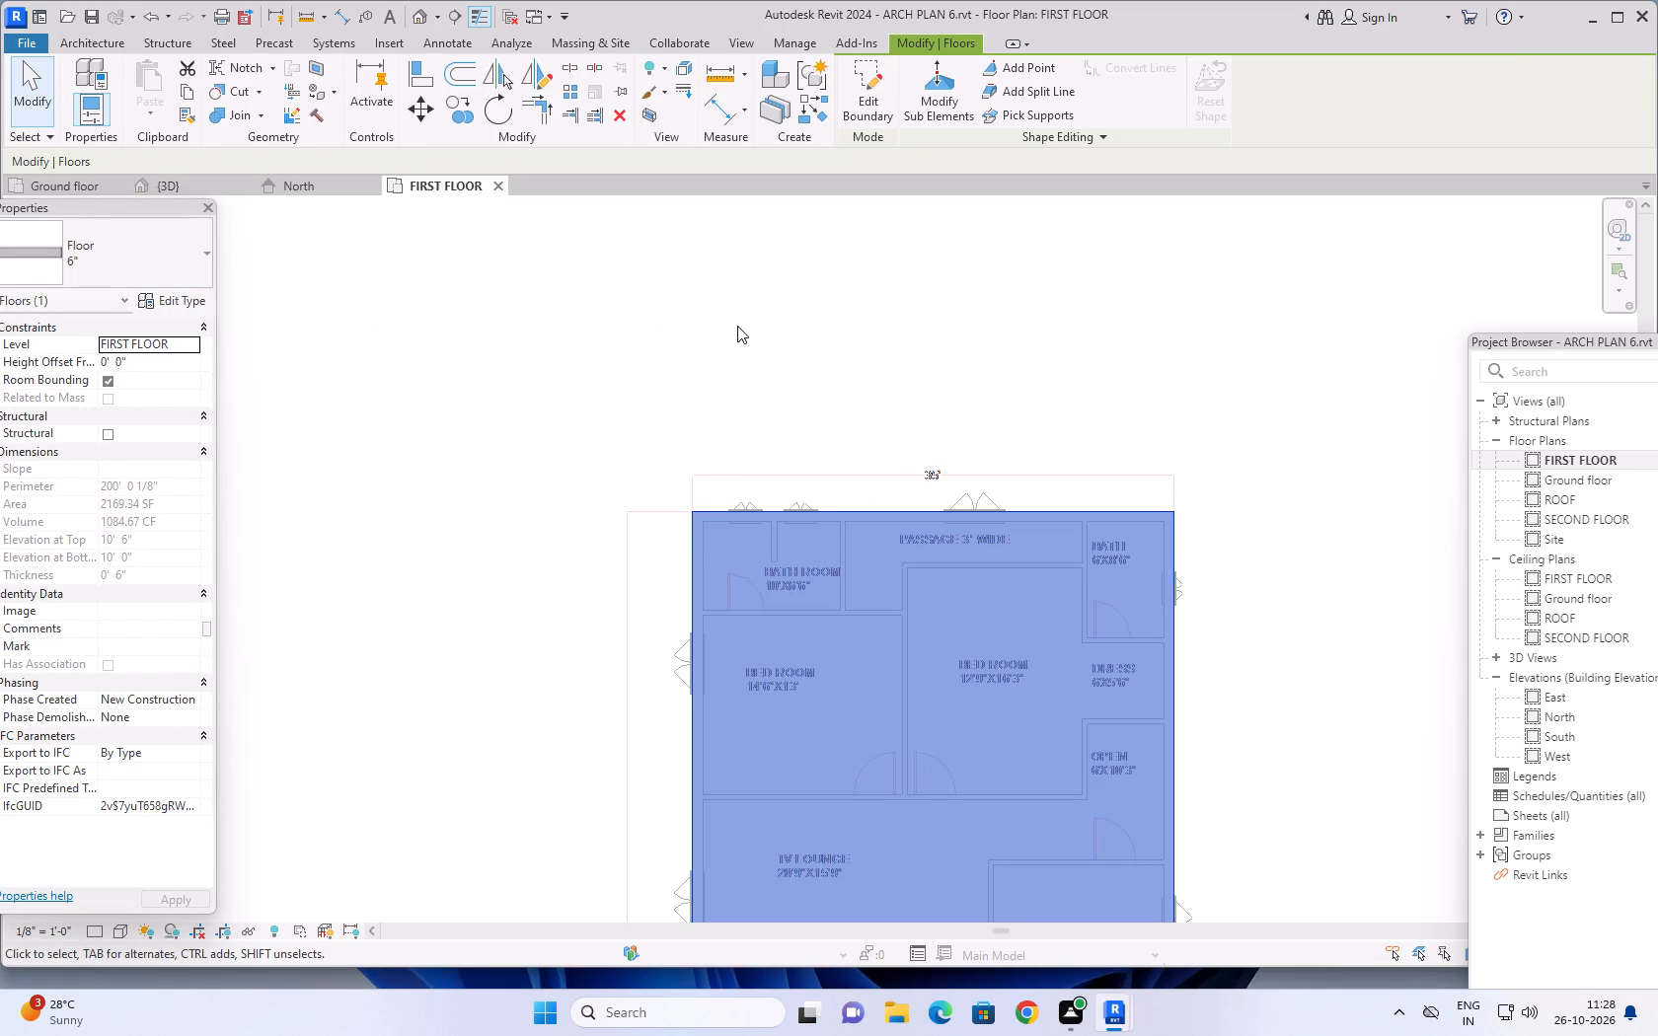
Return to the 3D view to check the ground floor and first floor slabs.
scroll(739, 324, "down", 4)
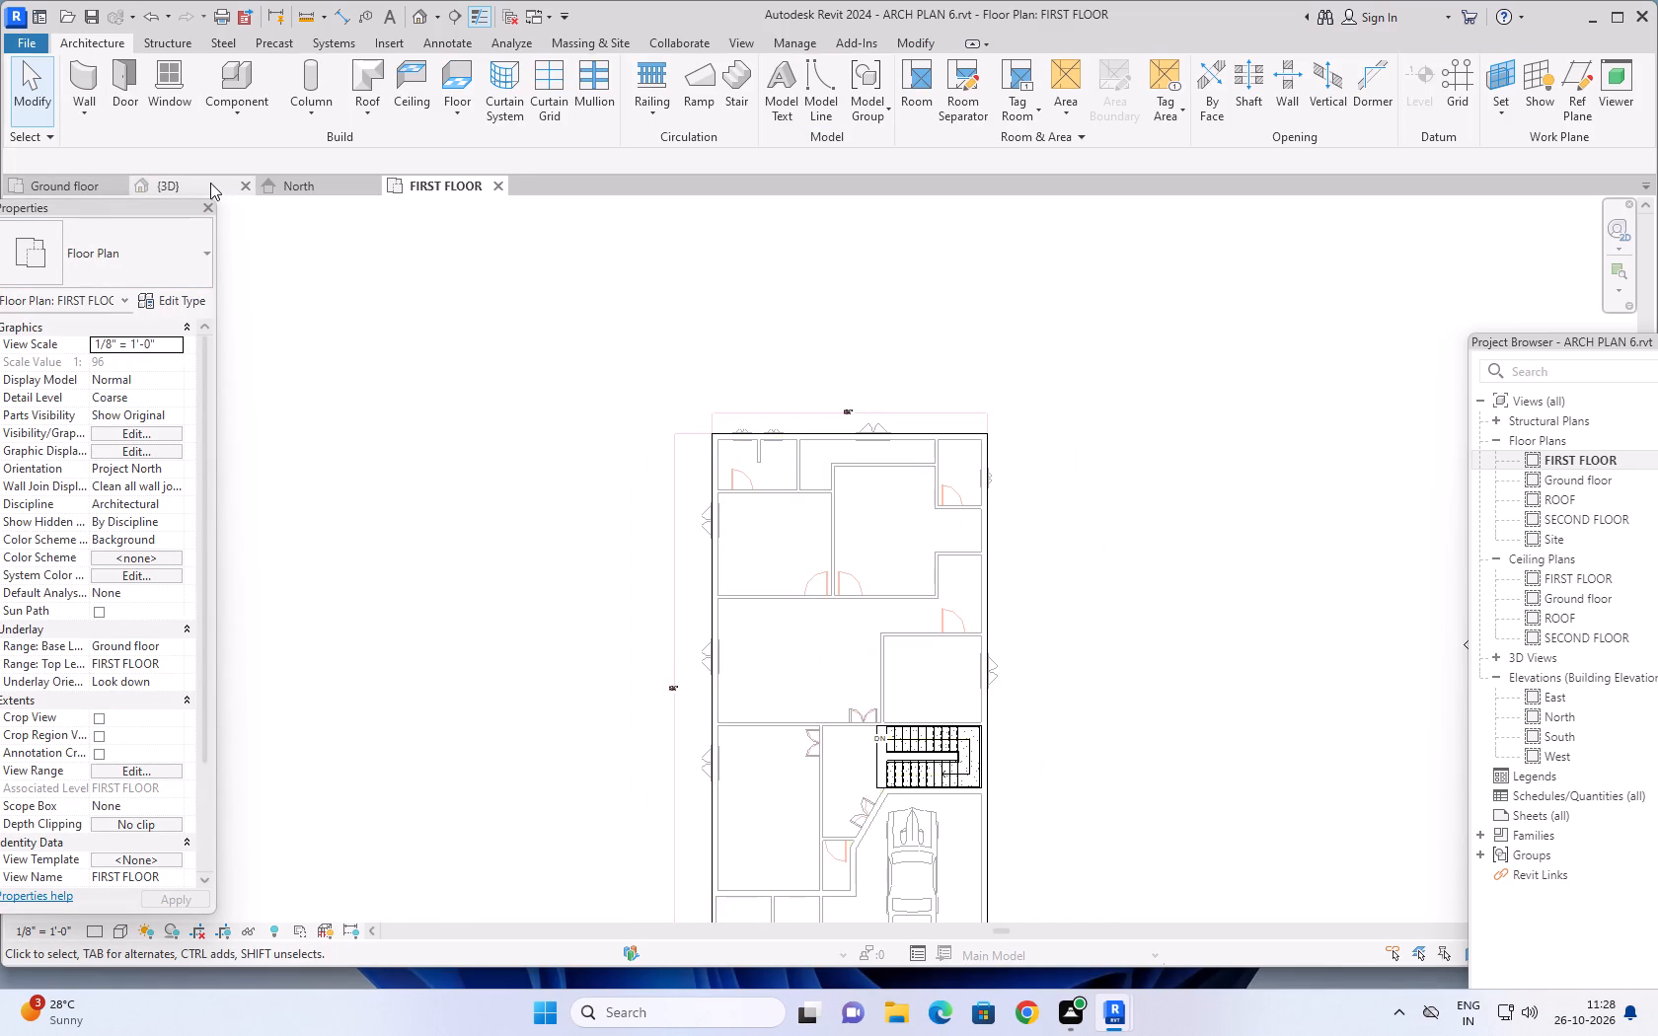
left_click(206, 183)
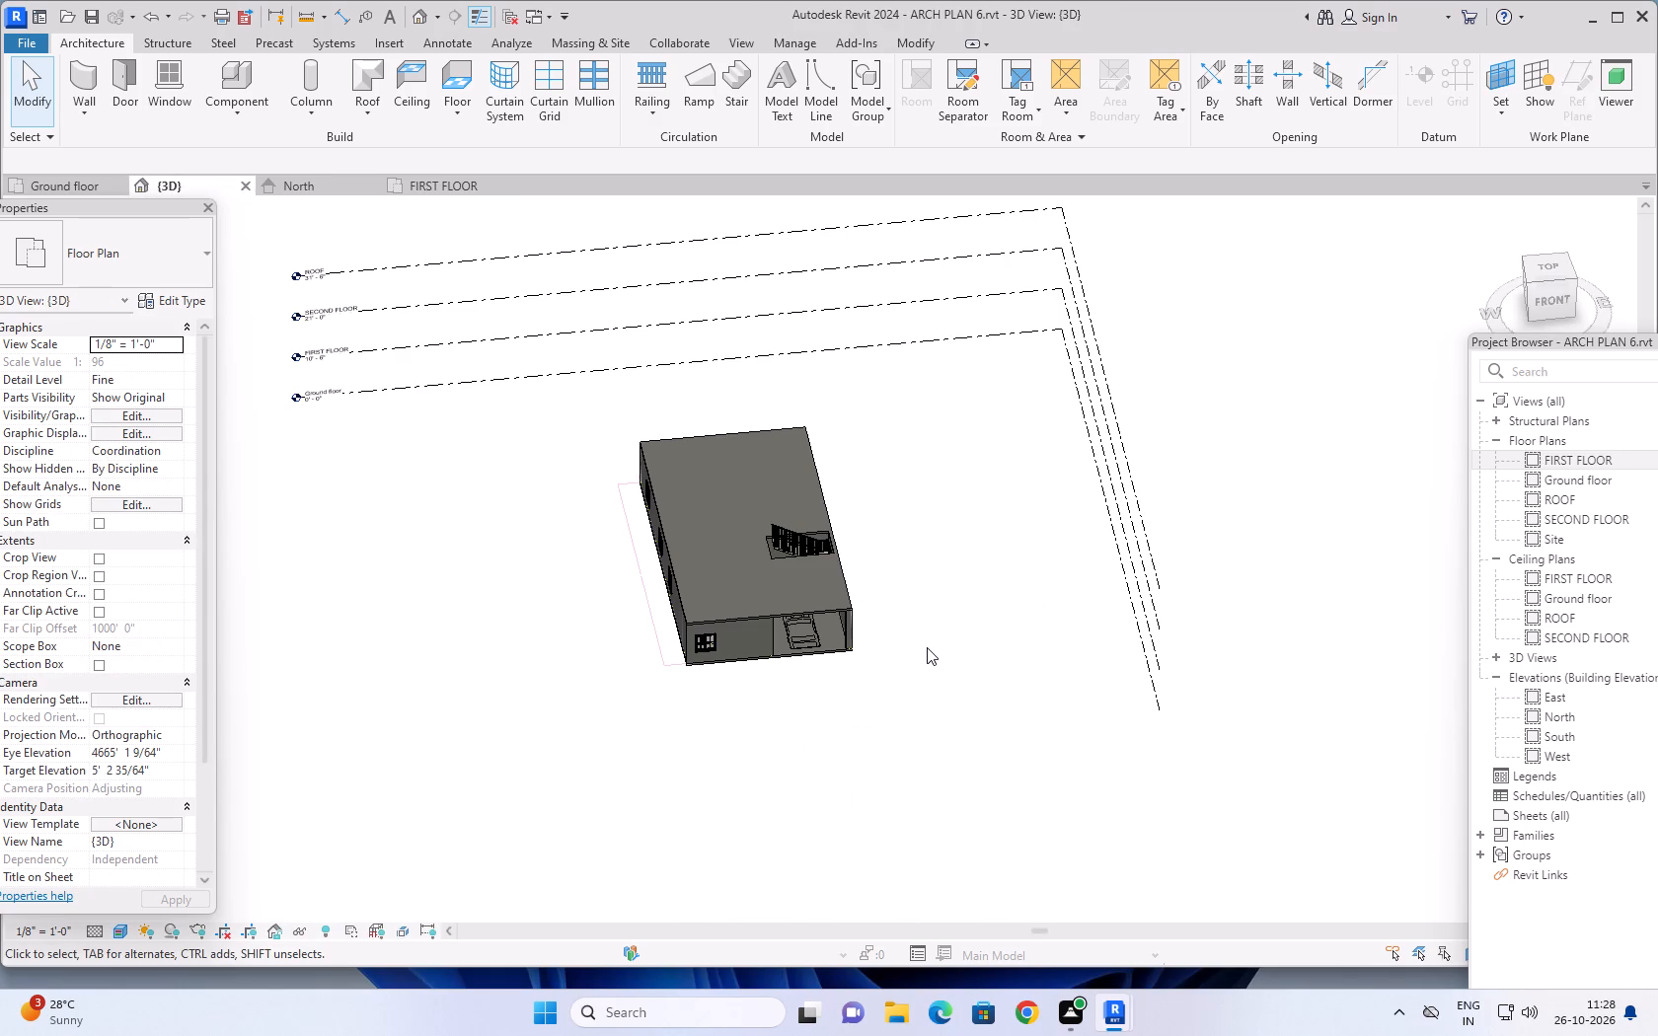
Examine the slabs, walls and staircase opening of the house from several sides in the 3D view.
middle_click_drag(918, 646, 1085, 481, "shift")
scroll(827, 609, "up", 4)
scroll(903, 533, "up", 5)
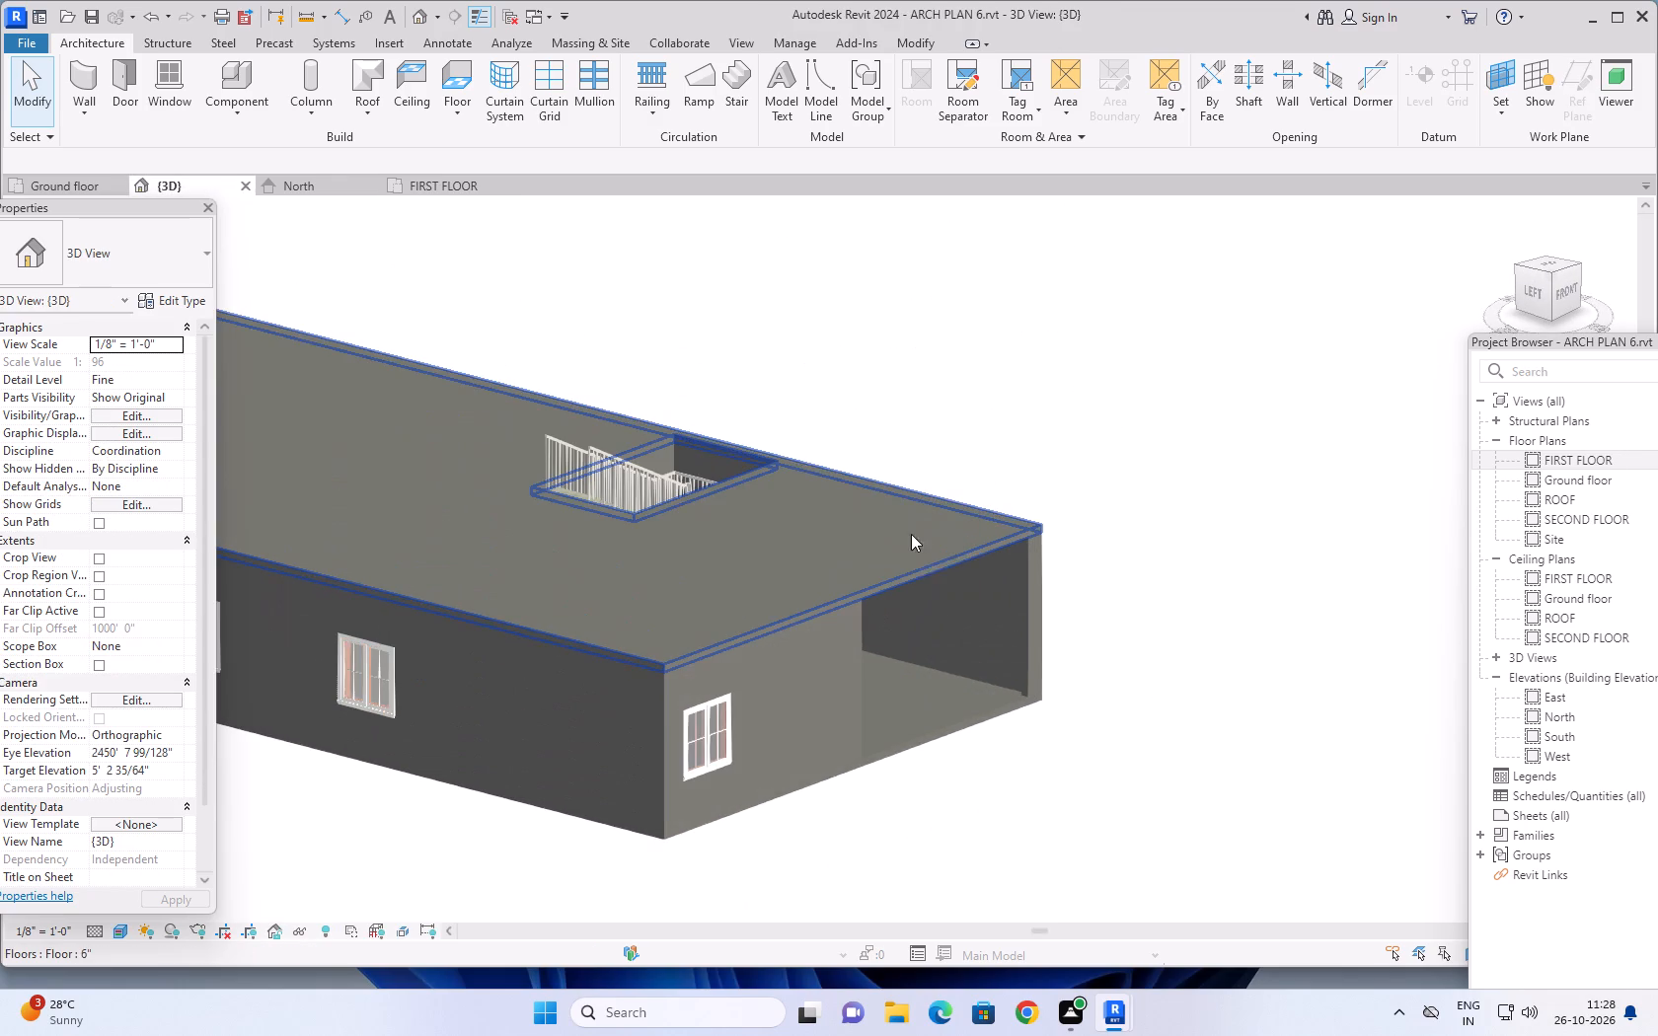
scroll(1129, 574, "down", 1, "shift")
middle_click_drag(1130, 576, 855, 526, "shift")
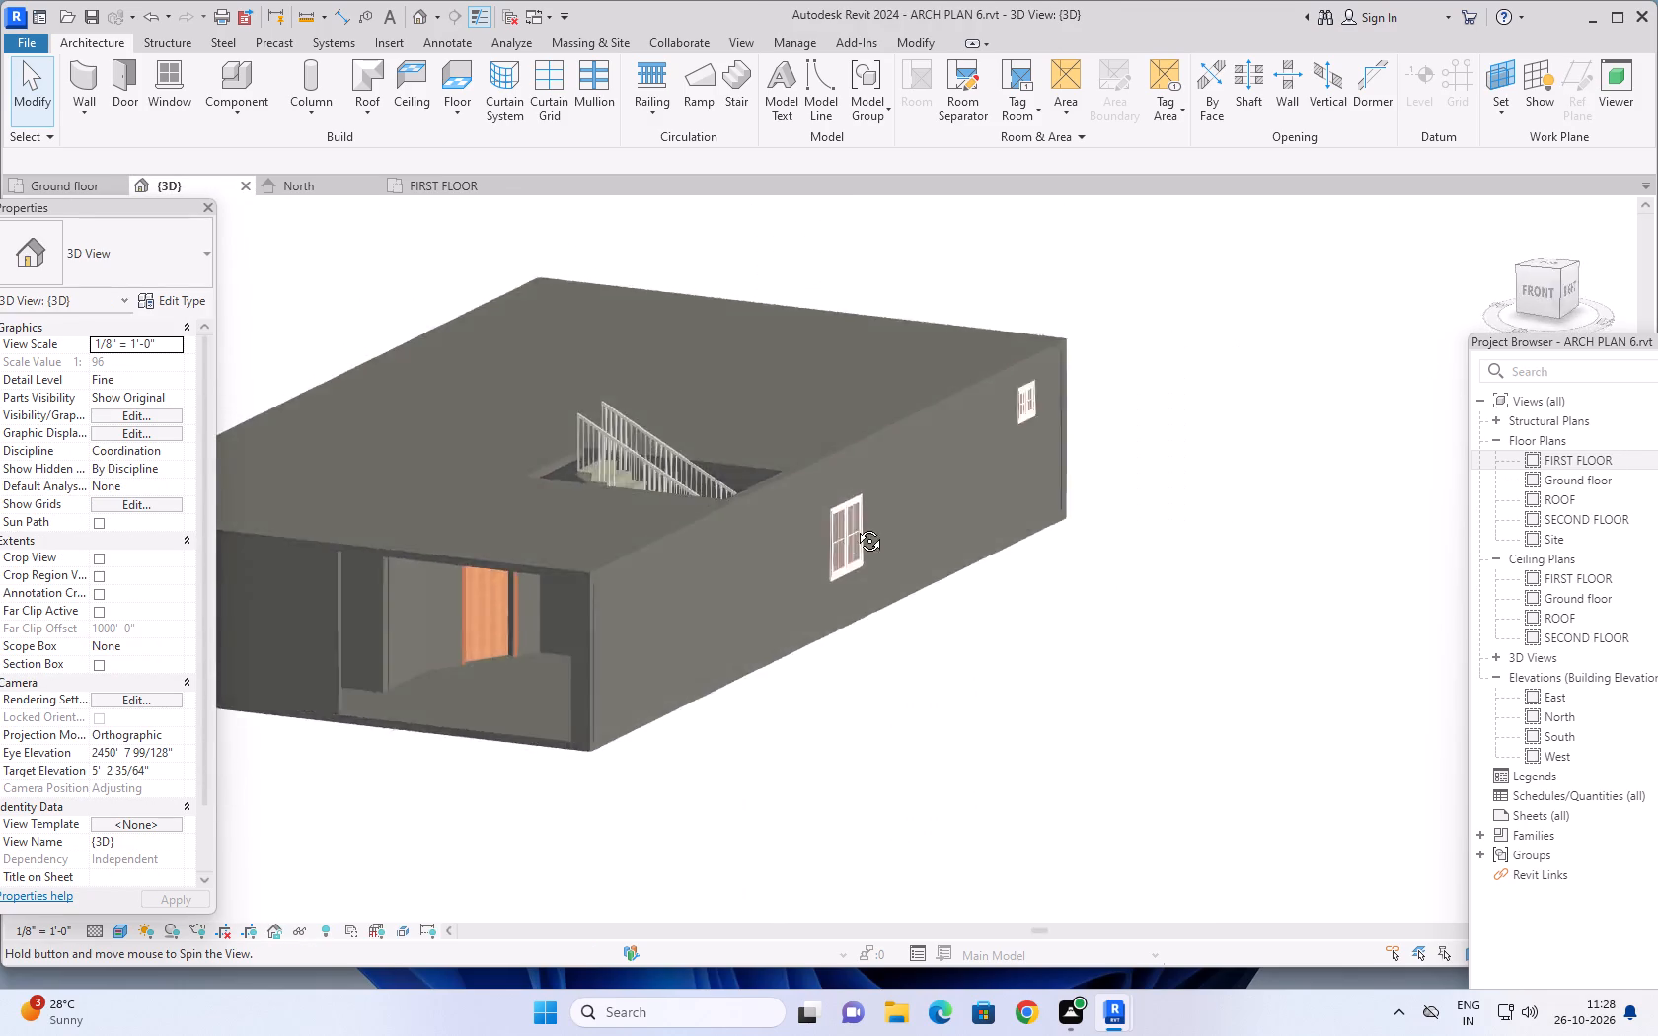
middle_click_drag(855, 526, 1165, 489, "shift")
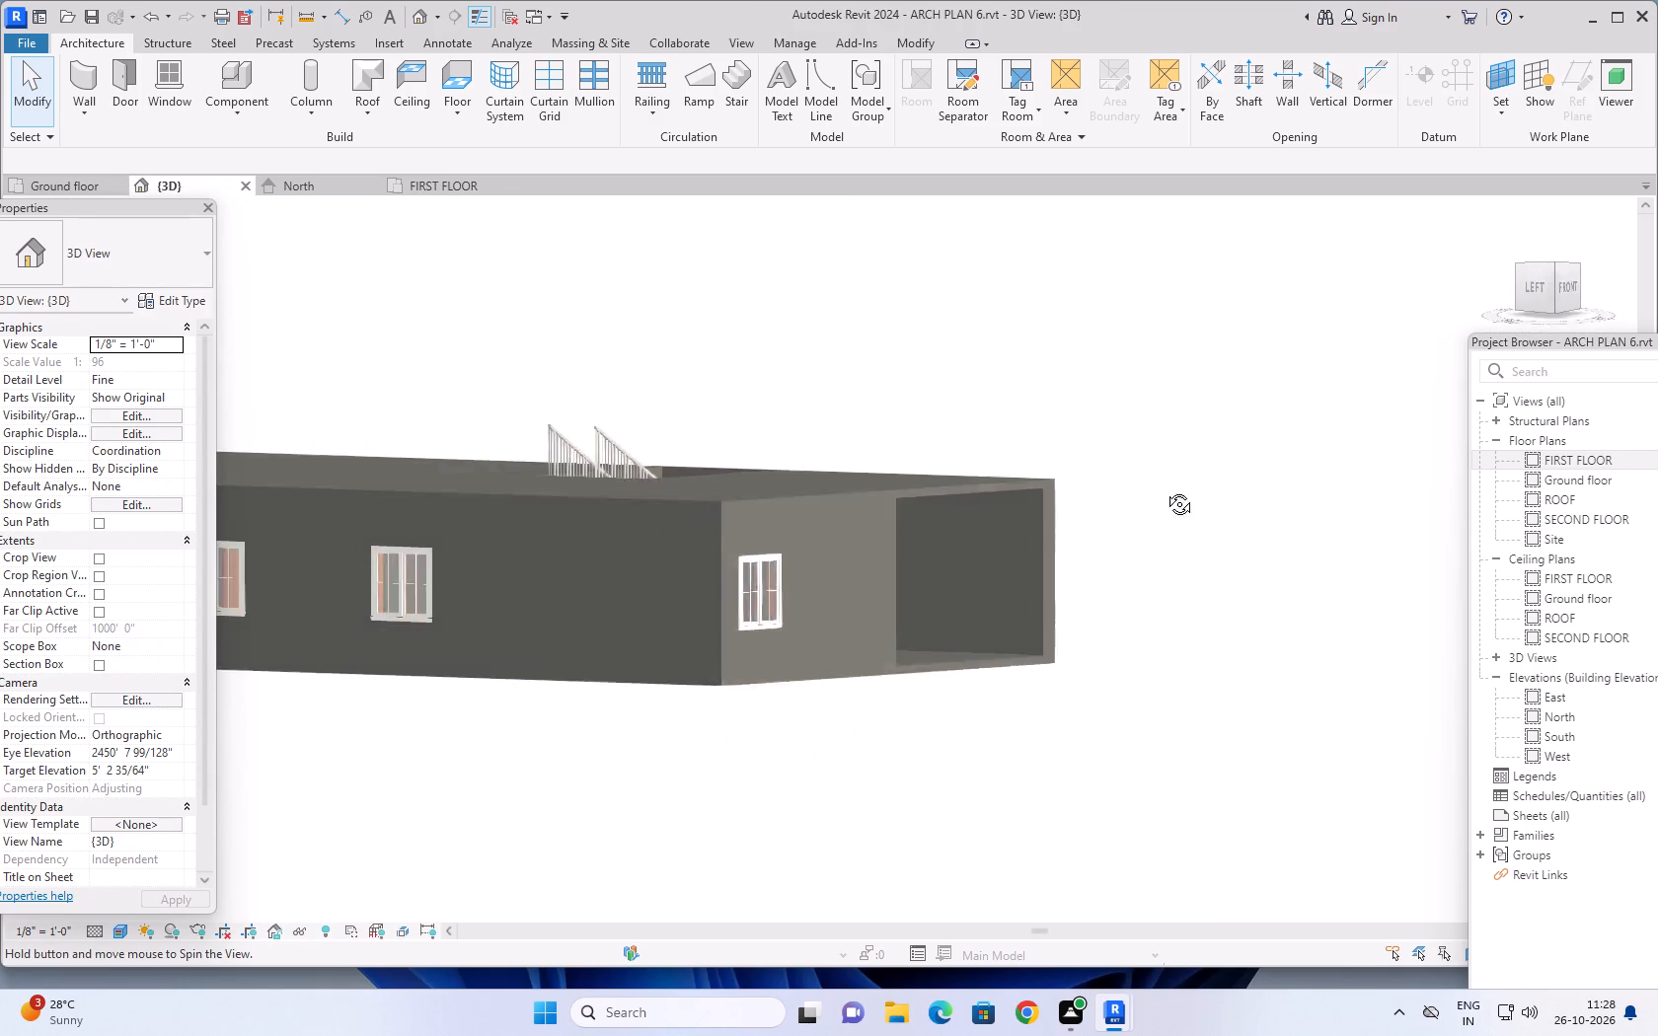
middle_click_drag(1165, 489, 972, 639, "shift")
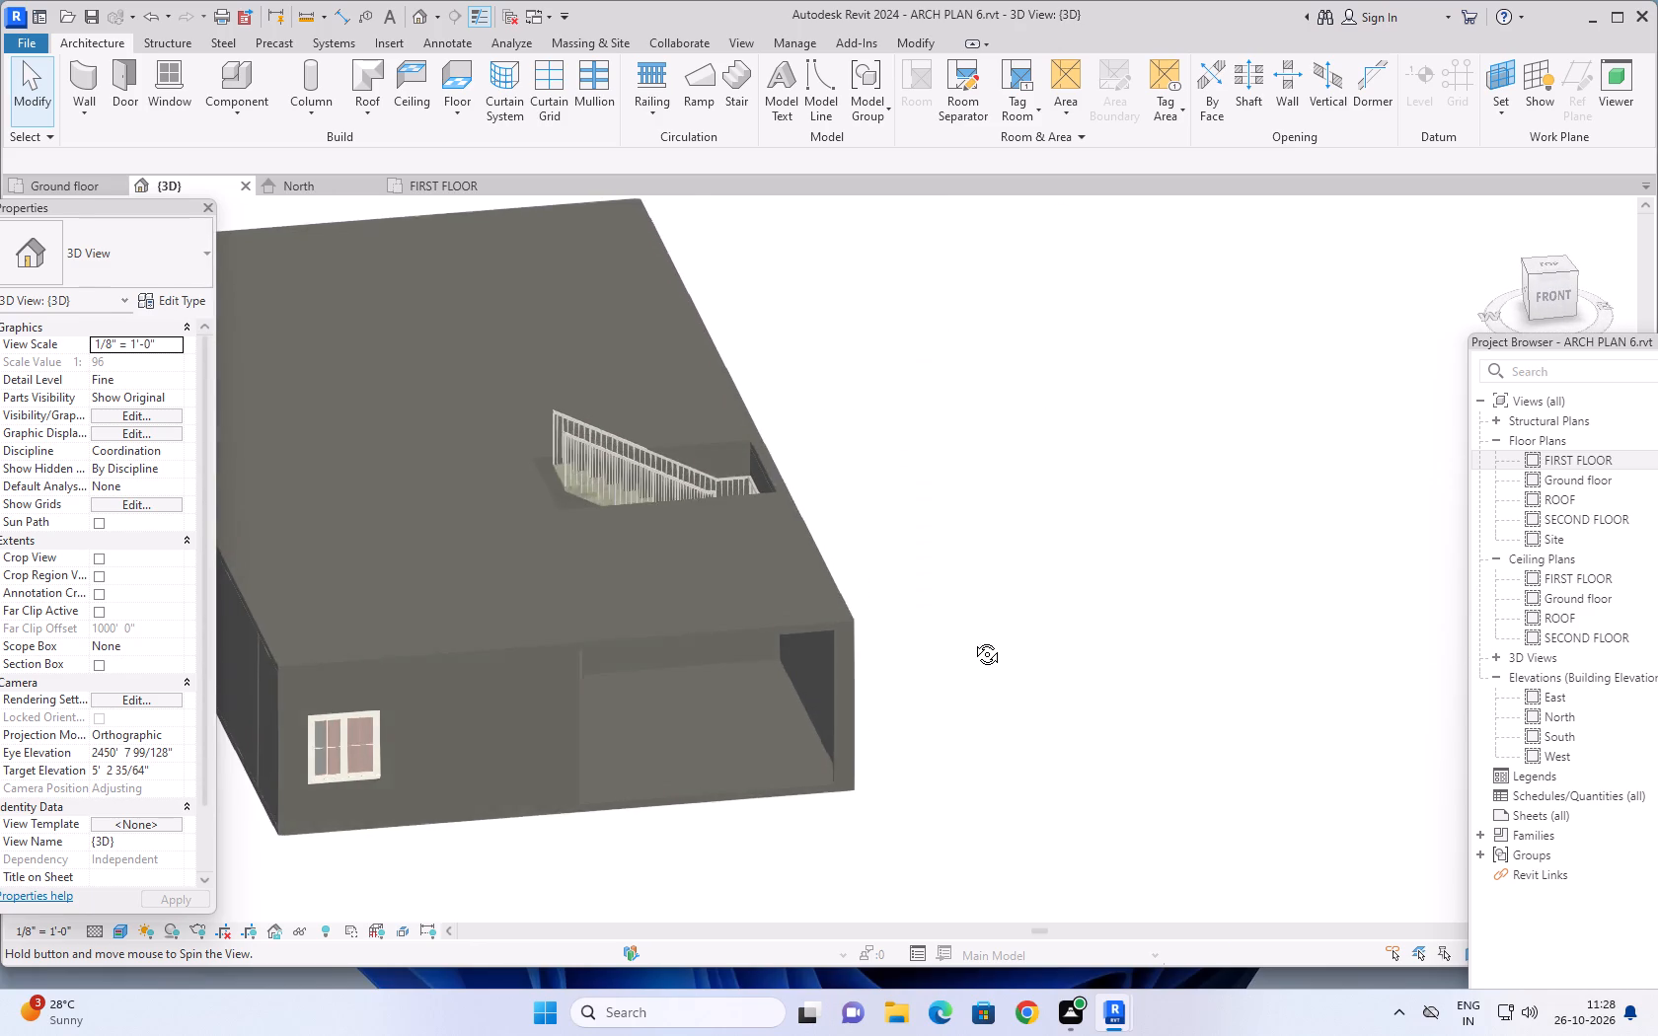
middle_click_drag(972, 639, 971, 644, "shift")
scroll(1000, 516, "down", 3)
middle_click_drag(1035, 486, 1099, 486)
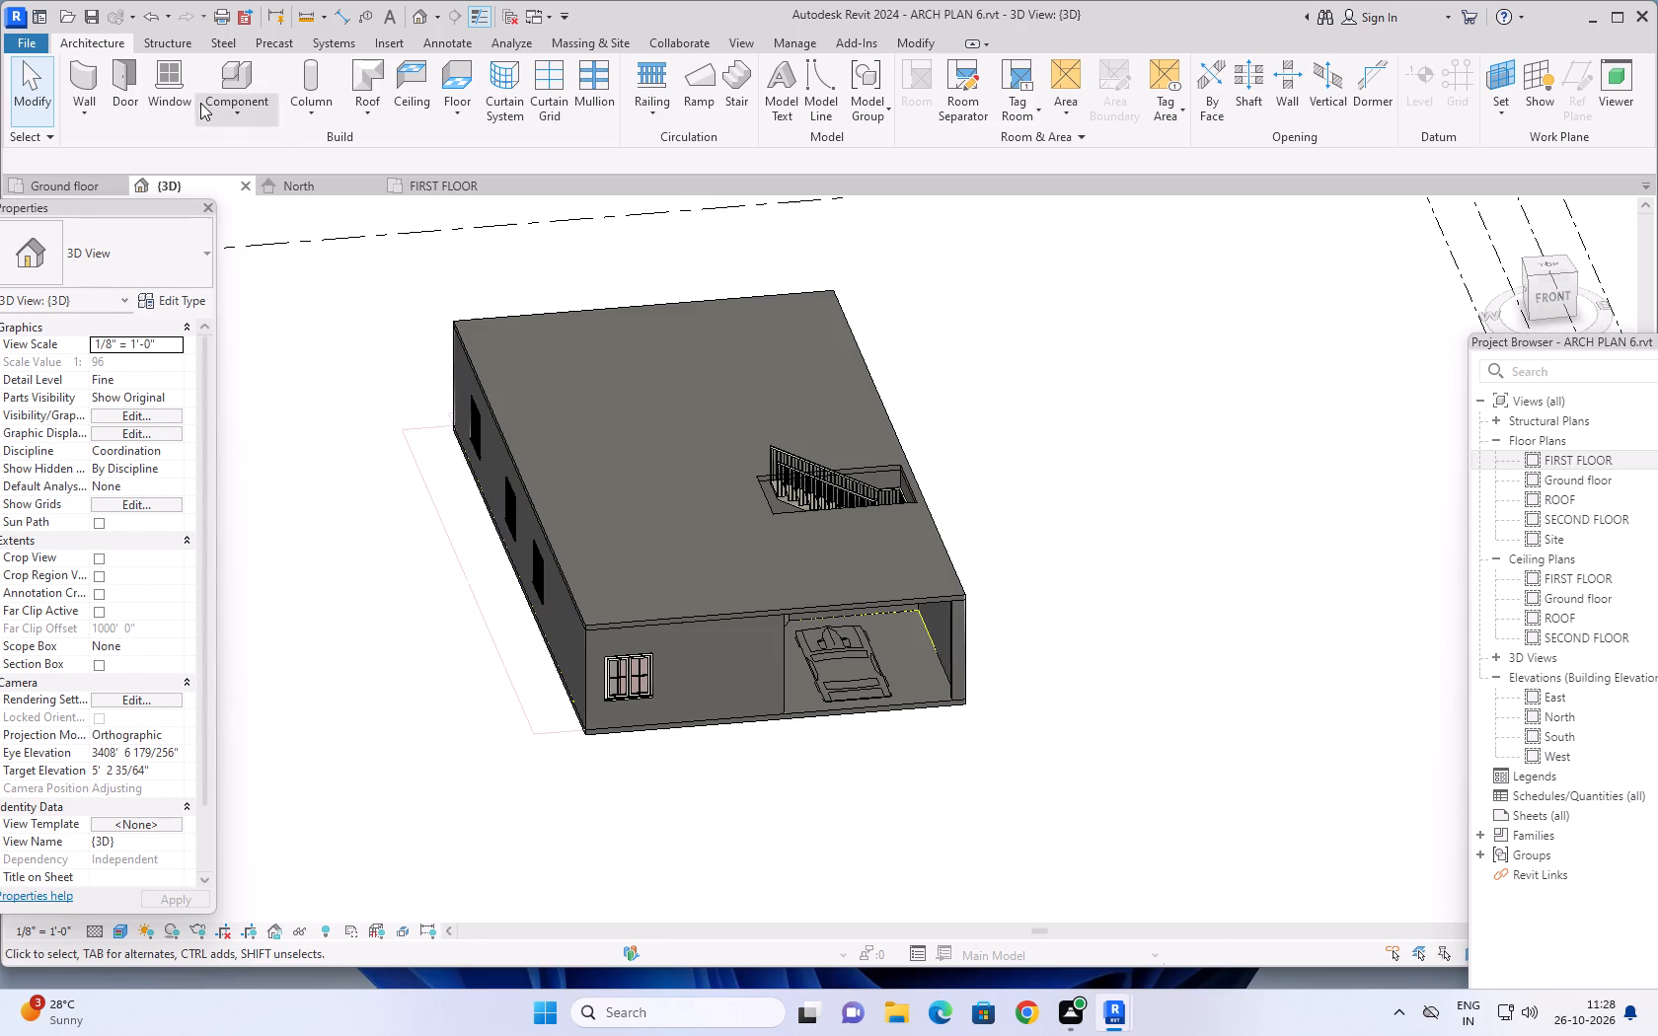
In the North elevation, select the ground floor storey together with the first floor slab and paste a copy aligned to the FIRST FLOOR level.
left_click(299, 175)
left_click(293, 195)
scroll(853, 490, "down", 2)
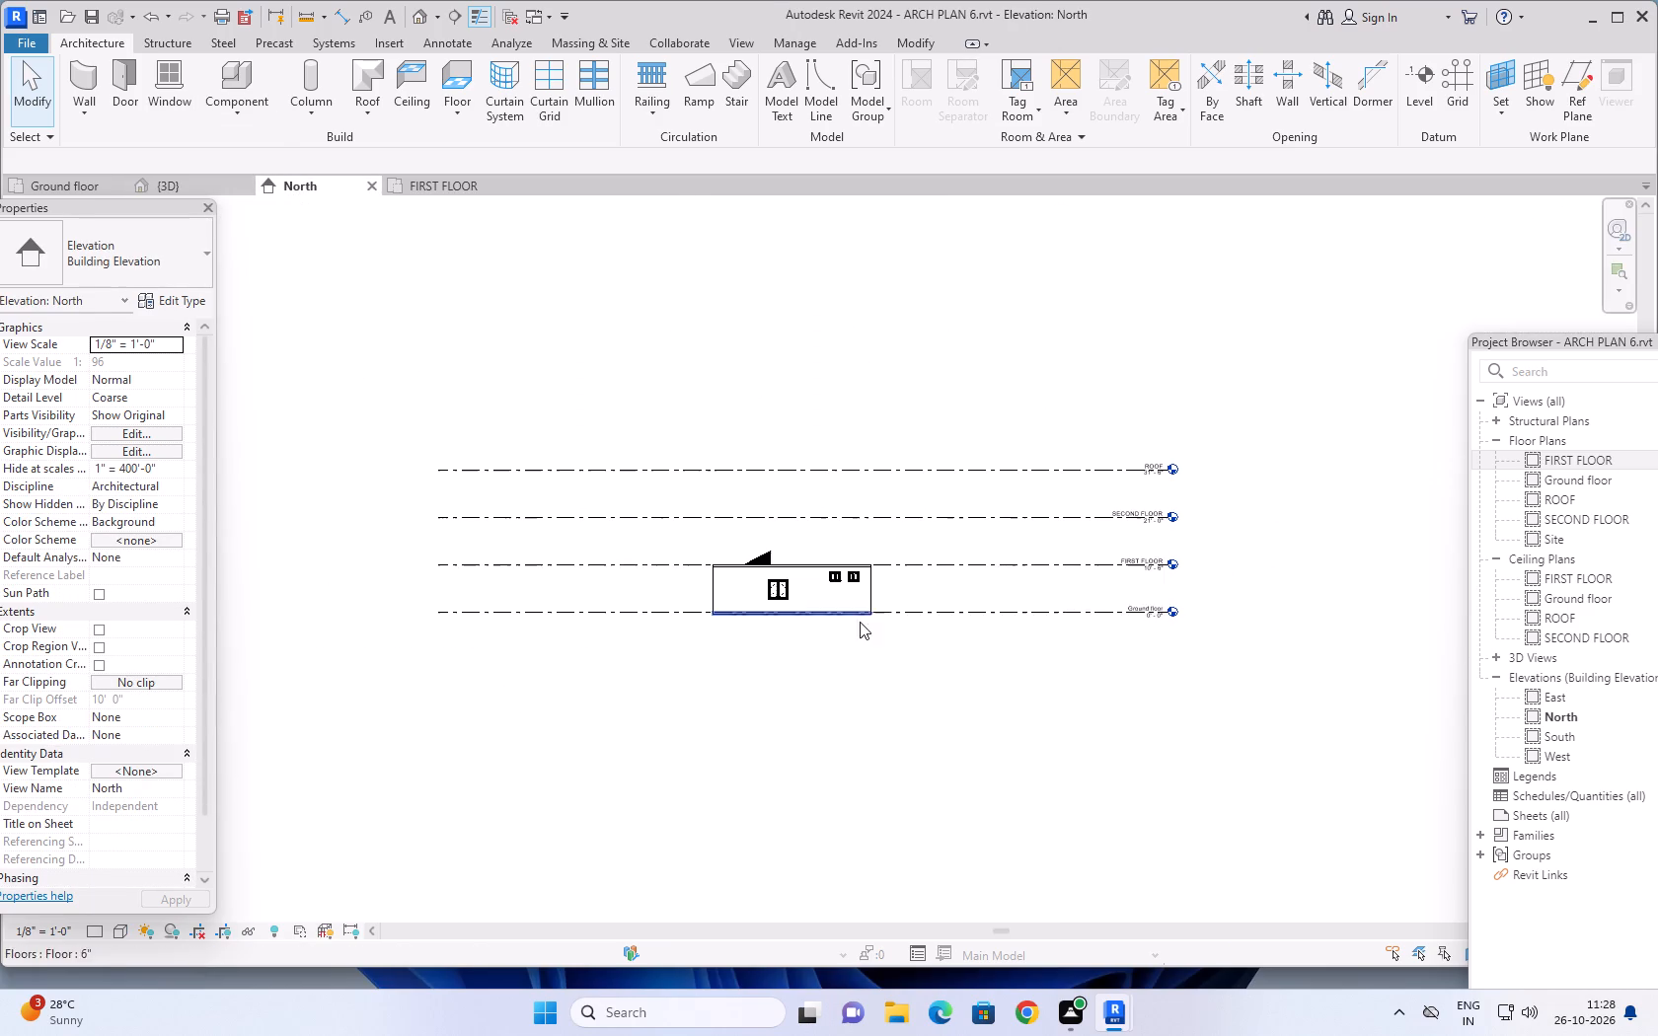
middle_click_drag(860, 639, 1000, 633)
scroll(944, 629, "up", 5)
key("Escape")
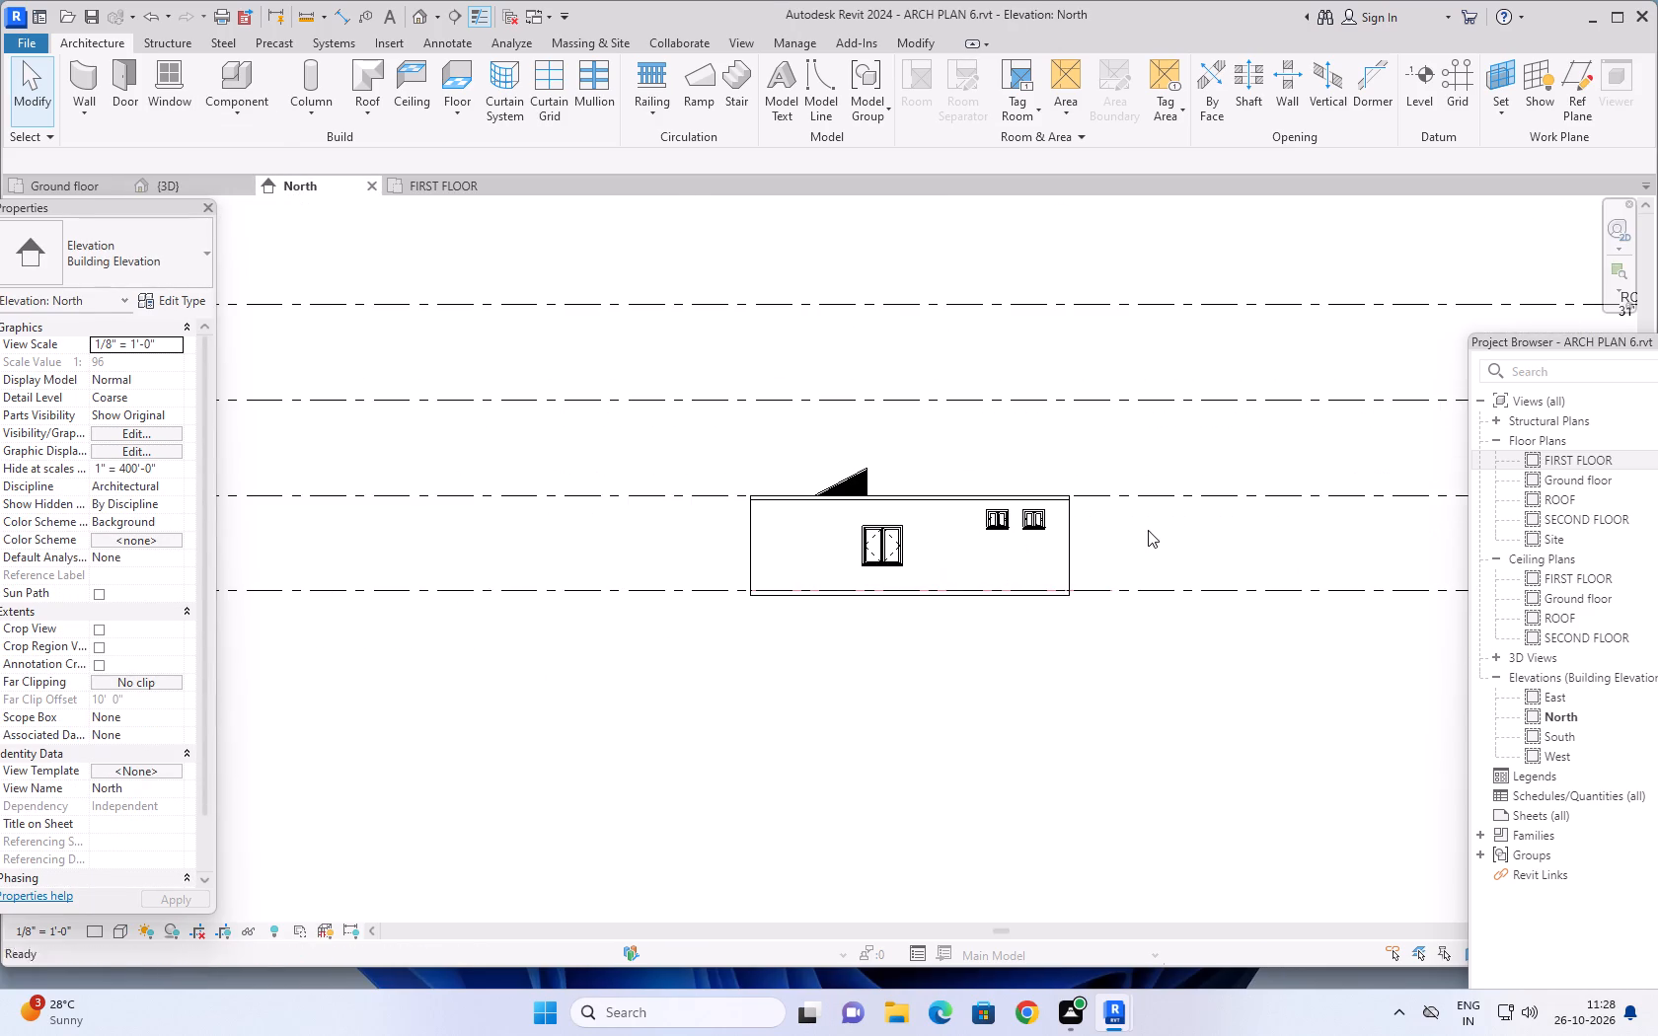
key("Escape")
left_click_drag(1146, 520, 707, 544)
scroll(862, 497, "up", 3)
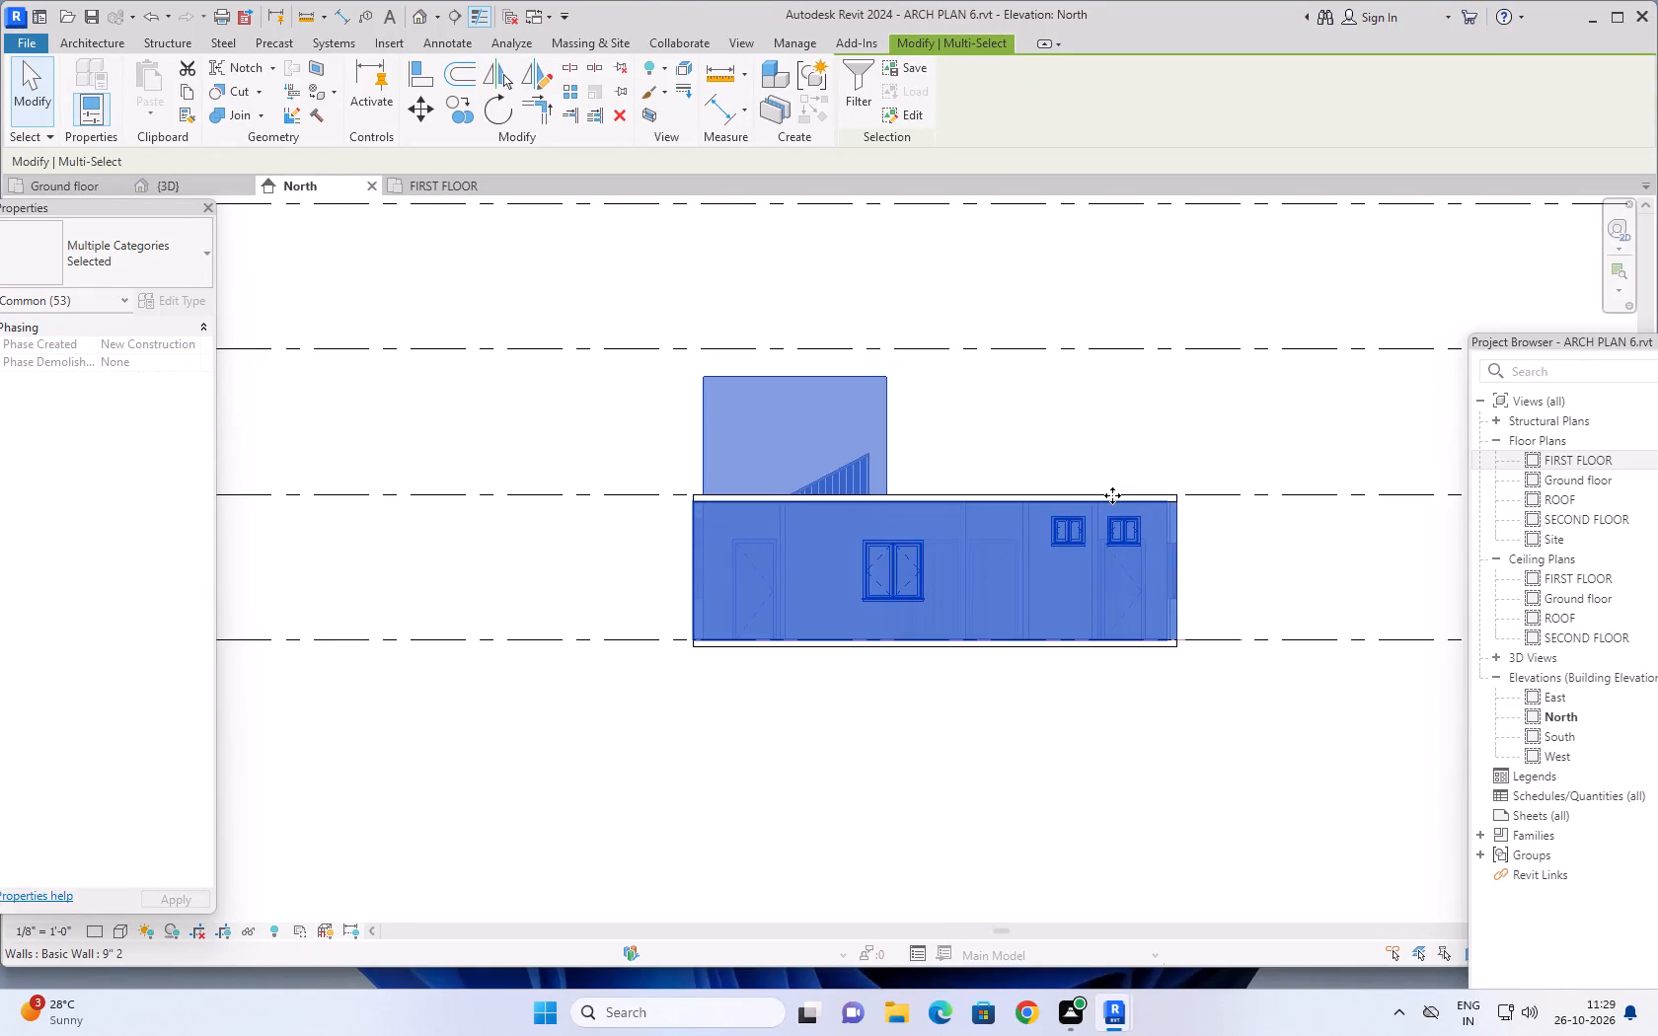
left_click(1151, 493, "ctrl")
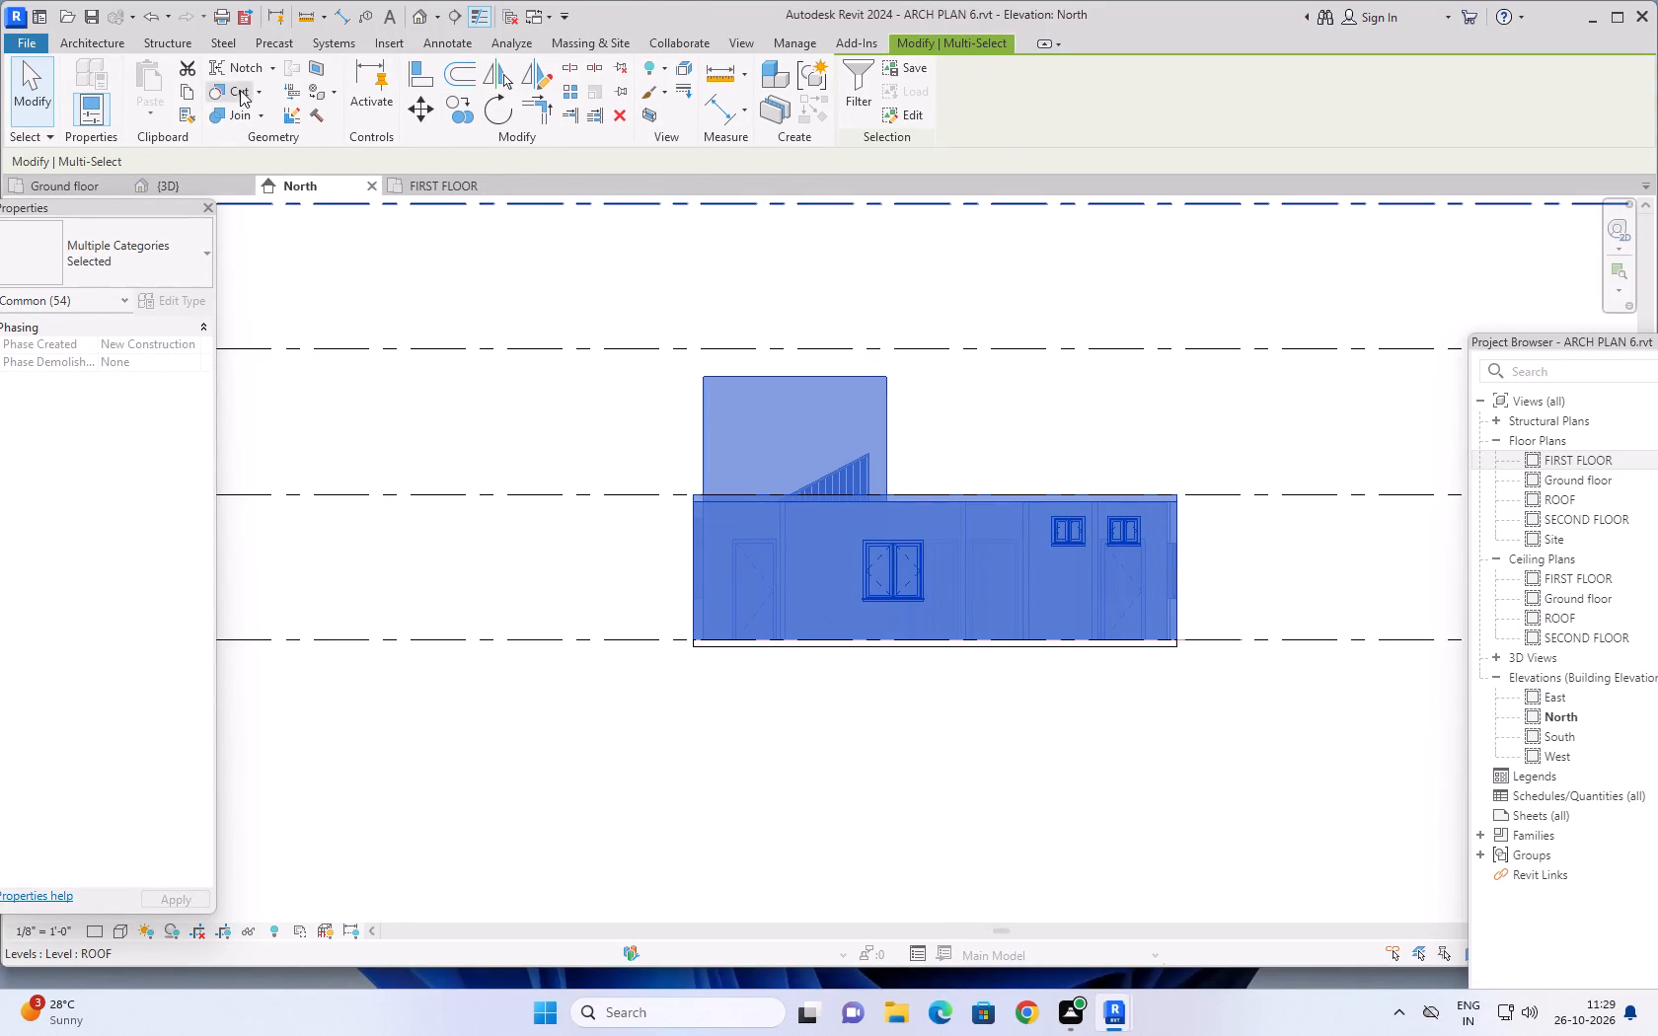
left_click(192, 91)
left_click(160, 111)
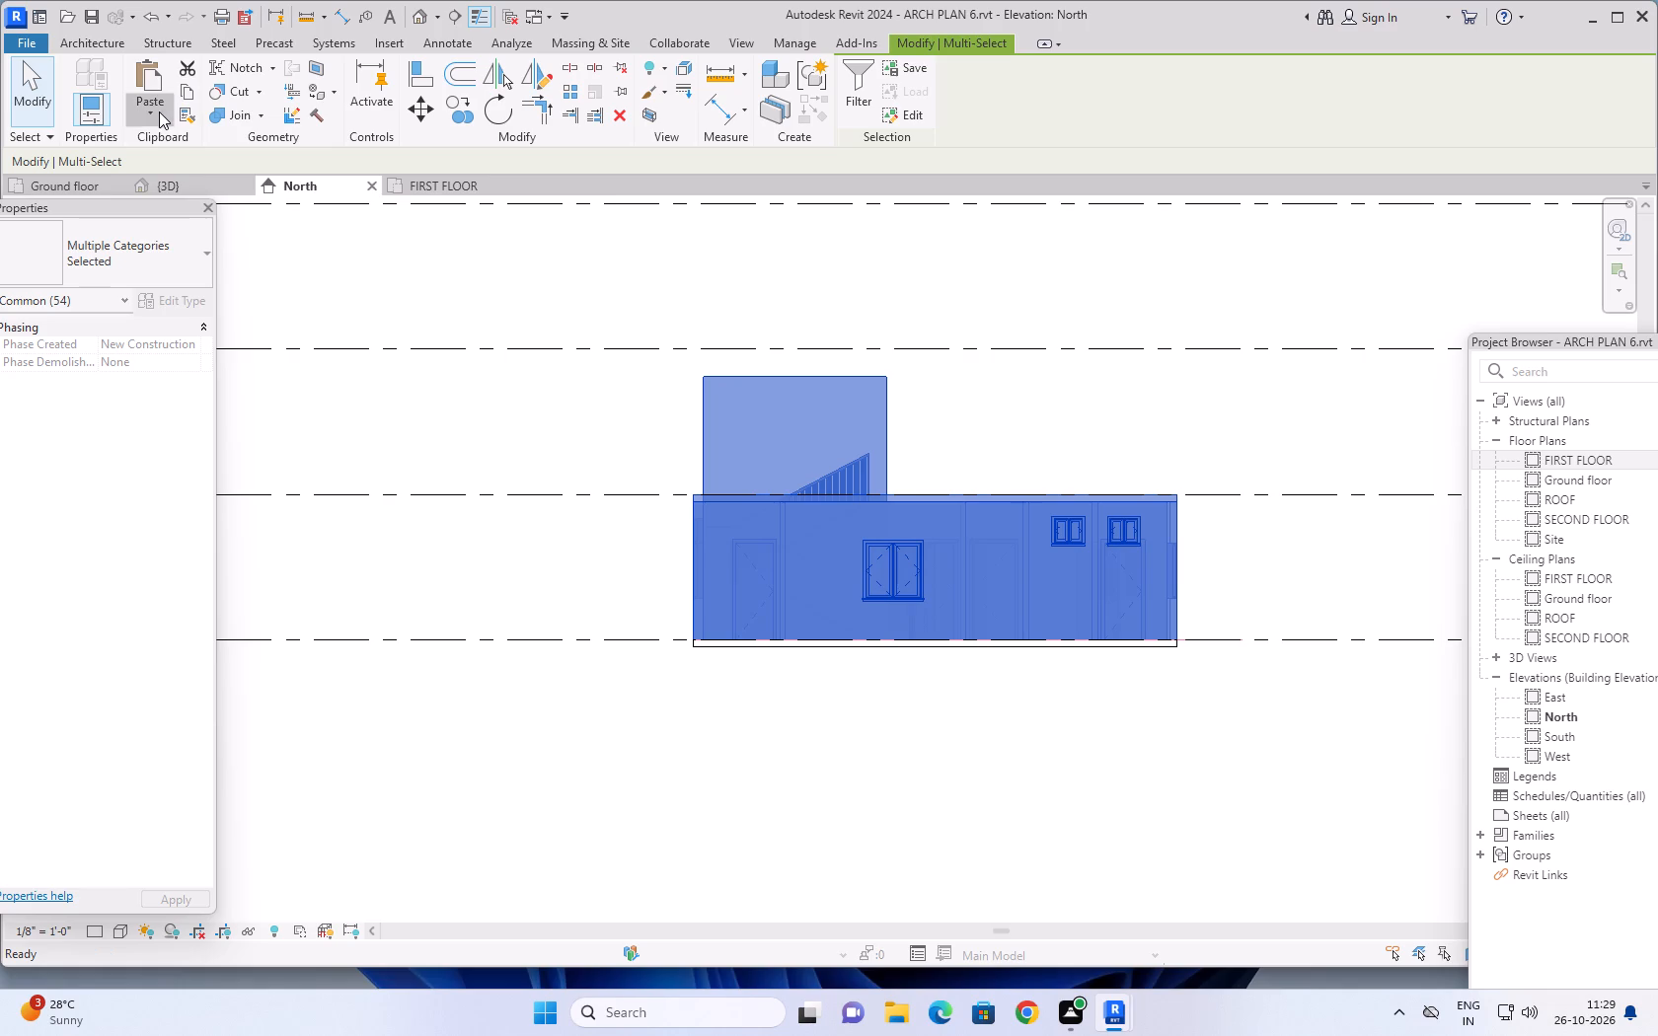
left_click(174, 179)
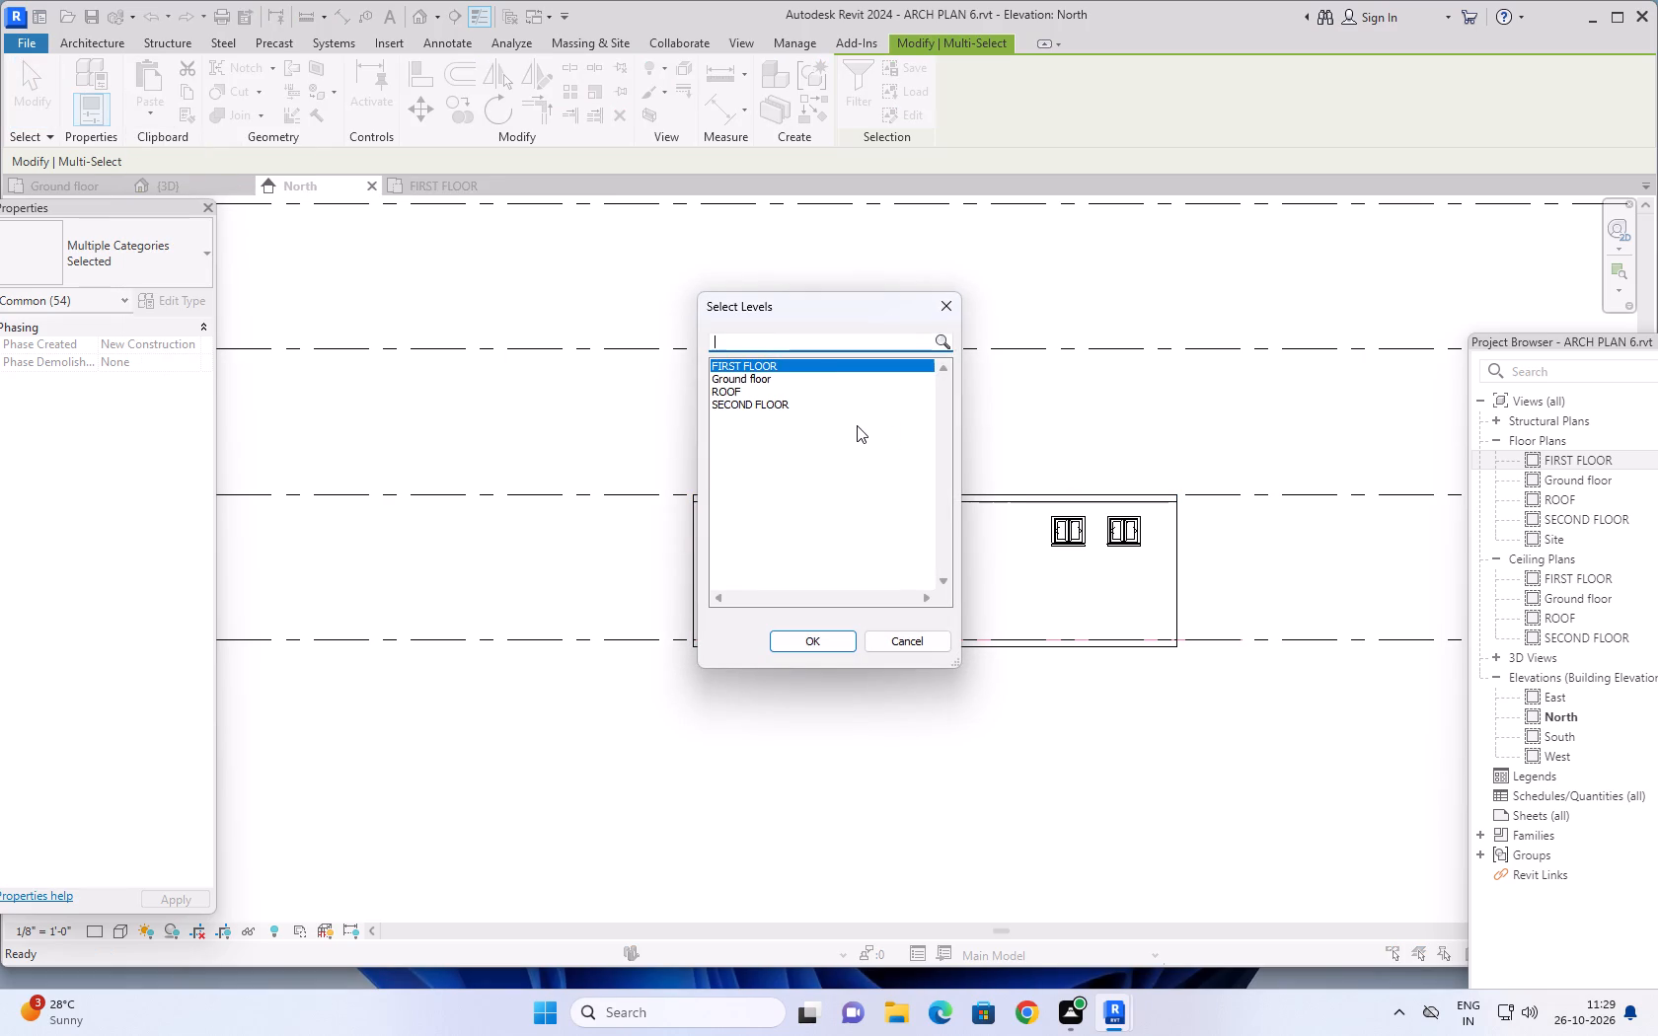
left_click(819, 639)
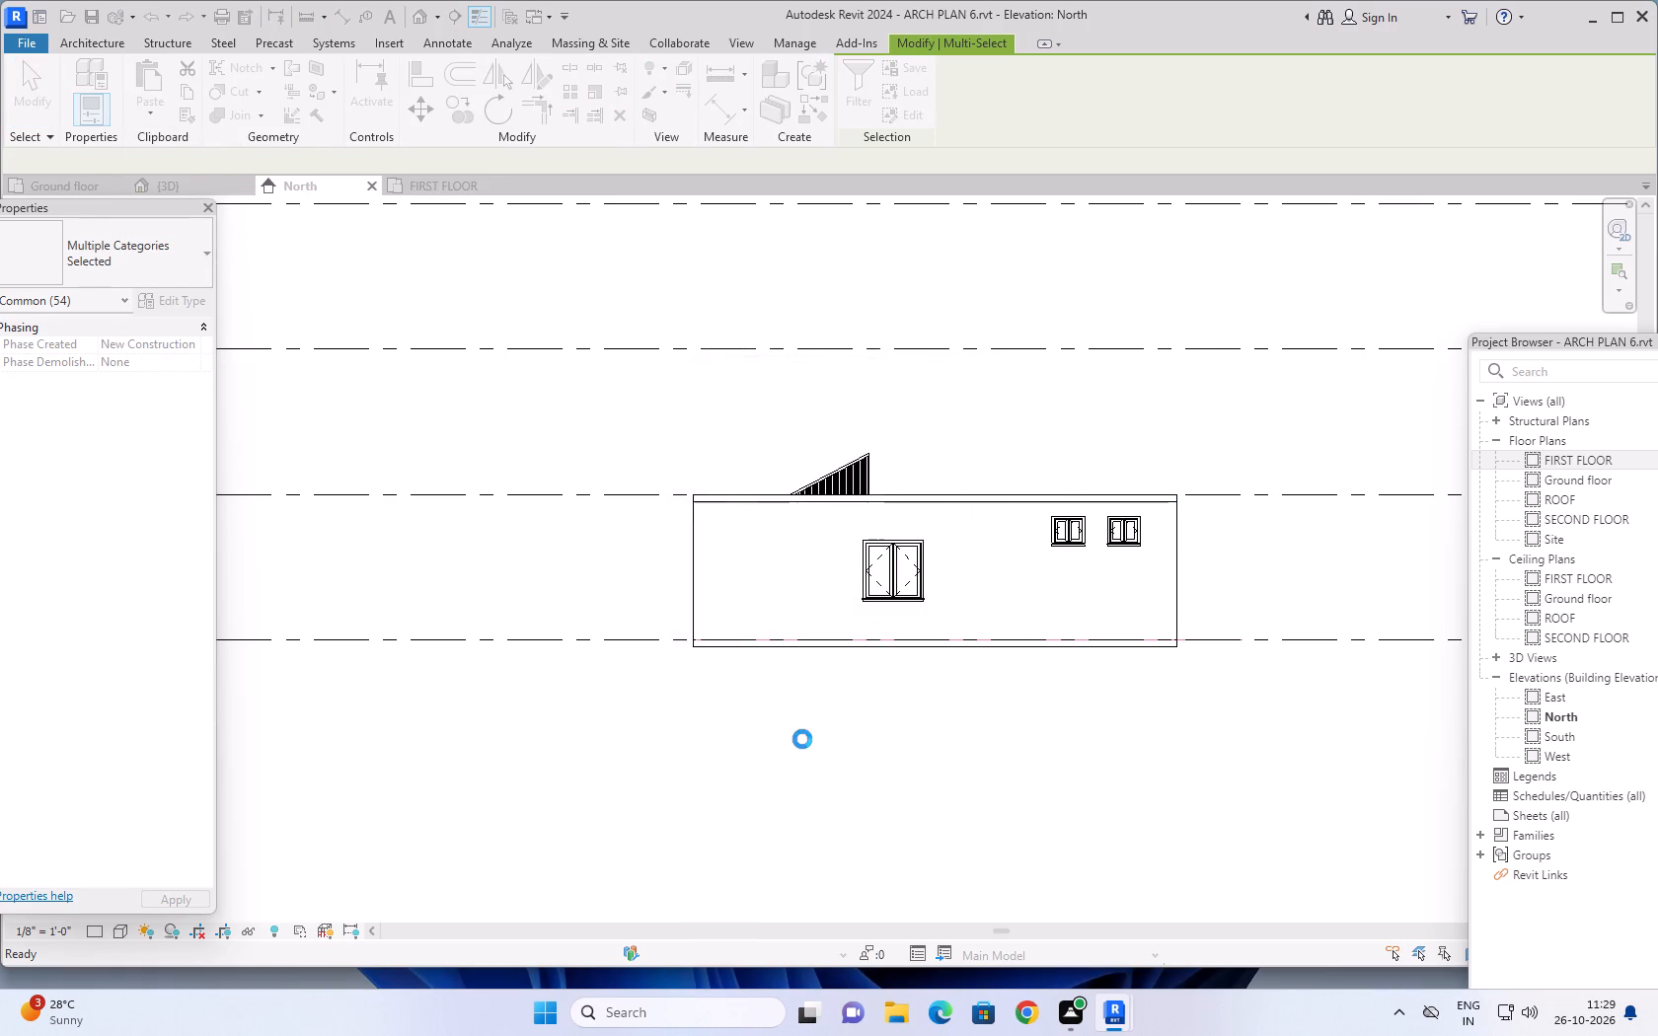
left_click(693, 725)
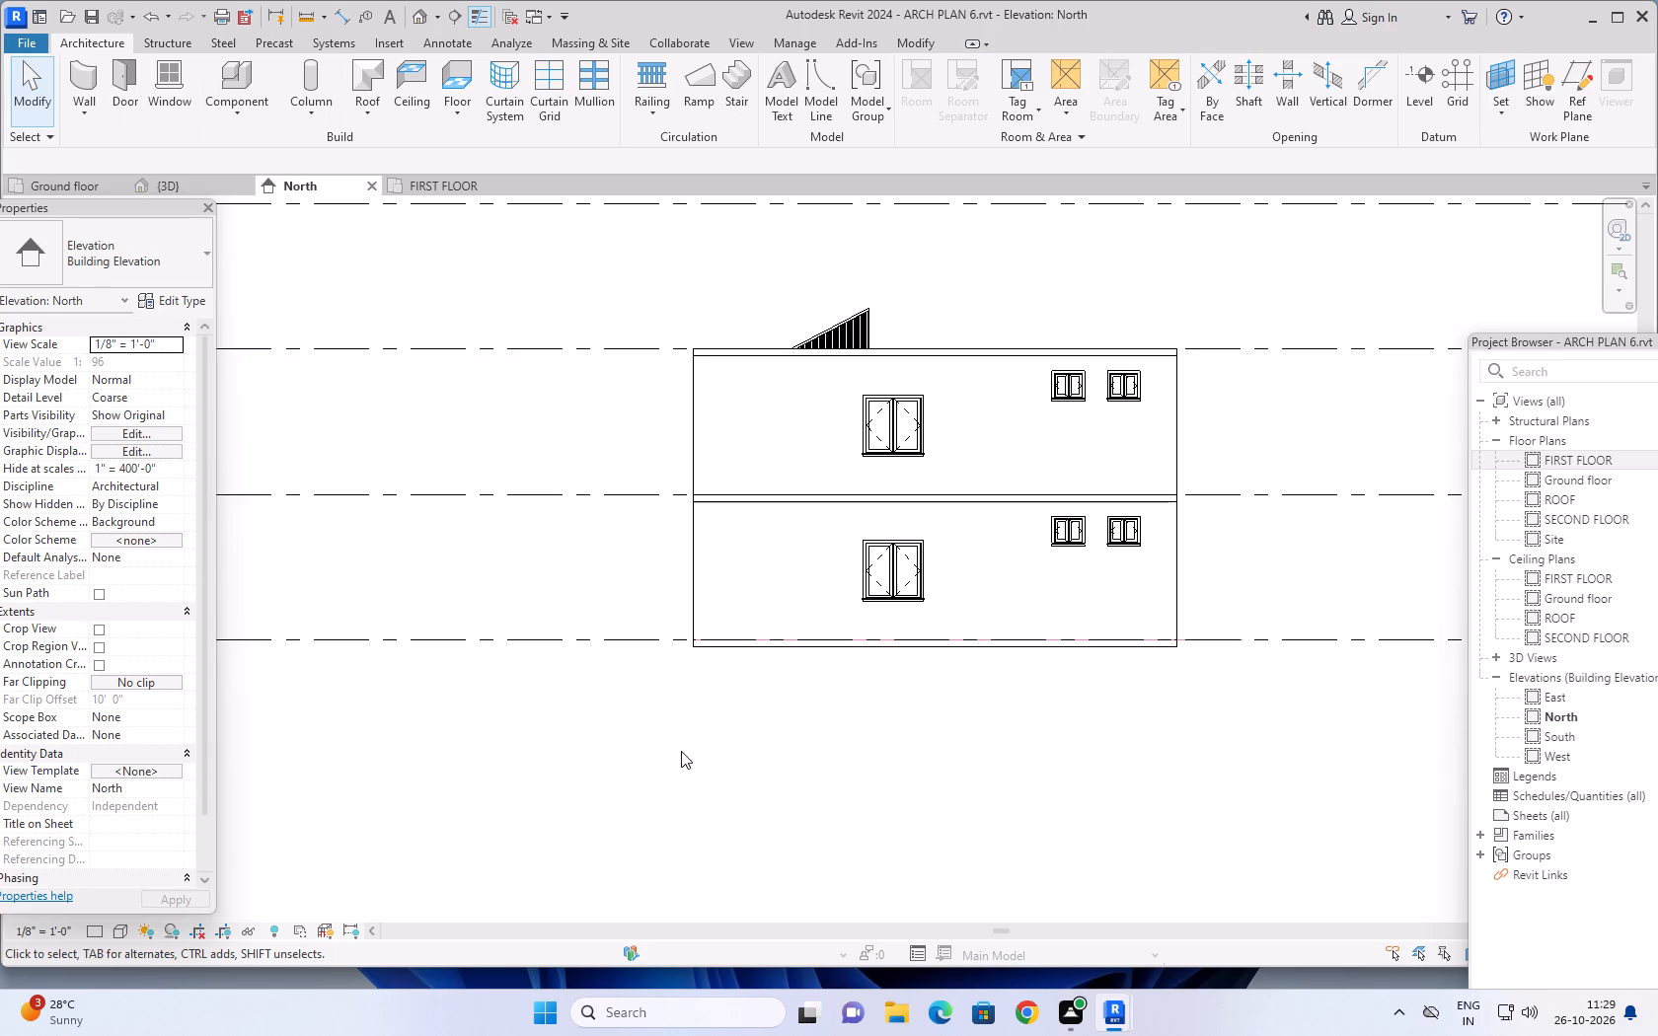
In the Ground floor plan, split the 4.5" wall between the TV lounge and kitchen at both ends of the marked 3' opening.
scroll(719, 743, "down", 6)
middle_click_drag(944, 783, 919, 758)
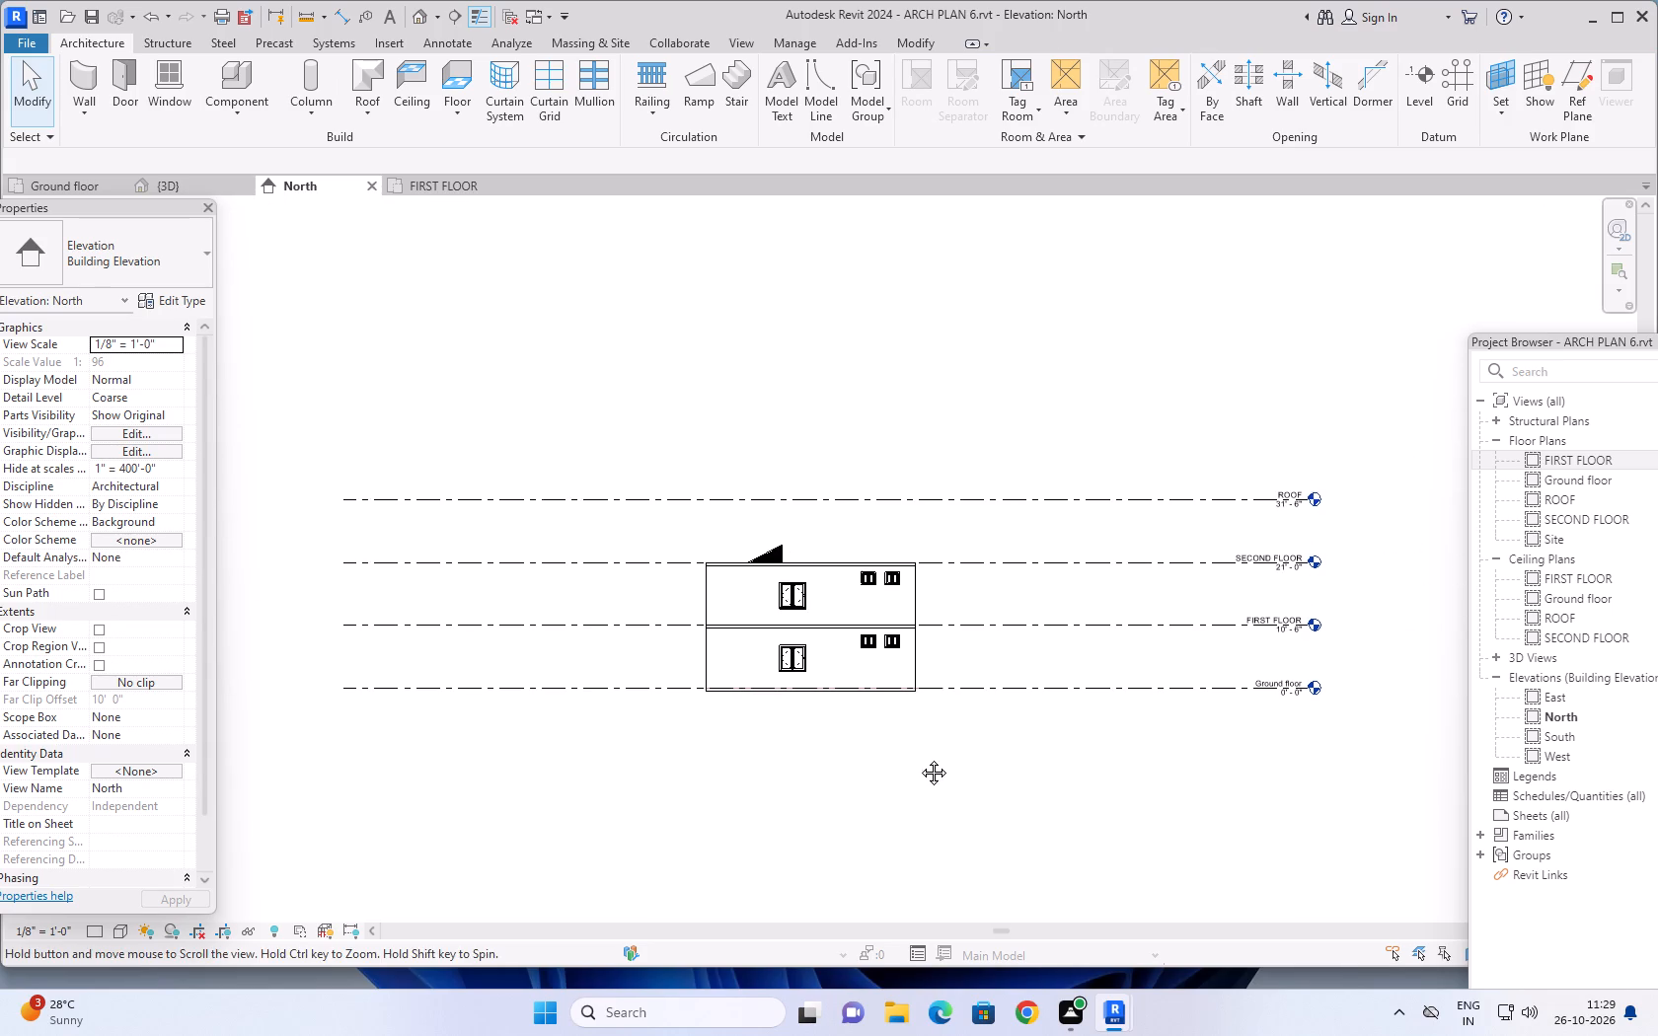
middle_click_drag(919, 758, 865, 712)
middle_click_drag(894, 731, 1029, 734)
left_click(56, 186)
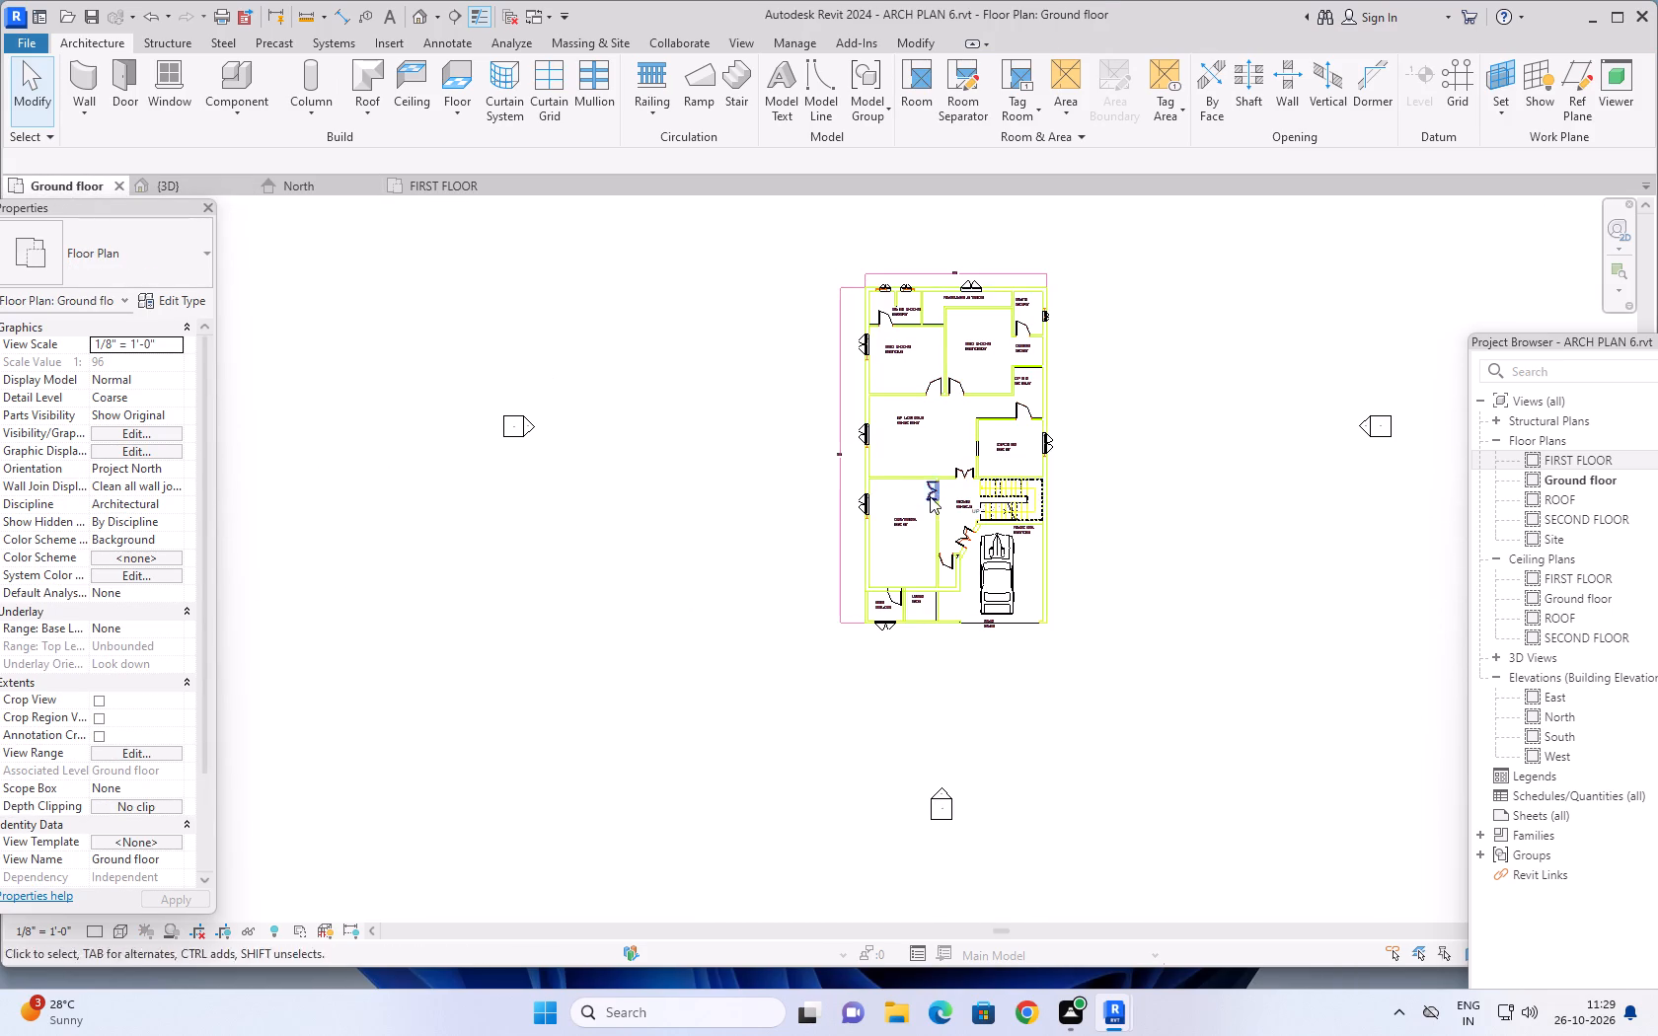
scroll(1143, 469, "up", 1)
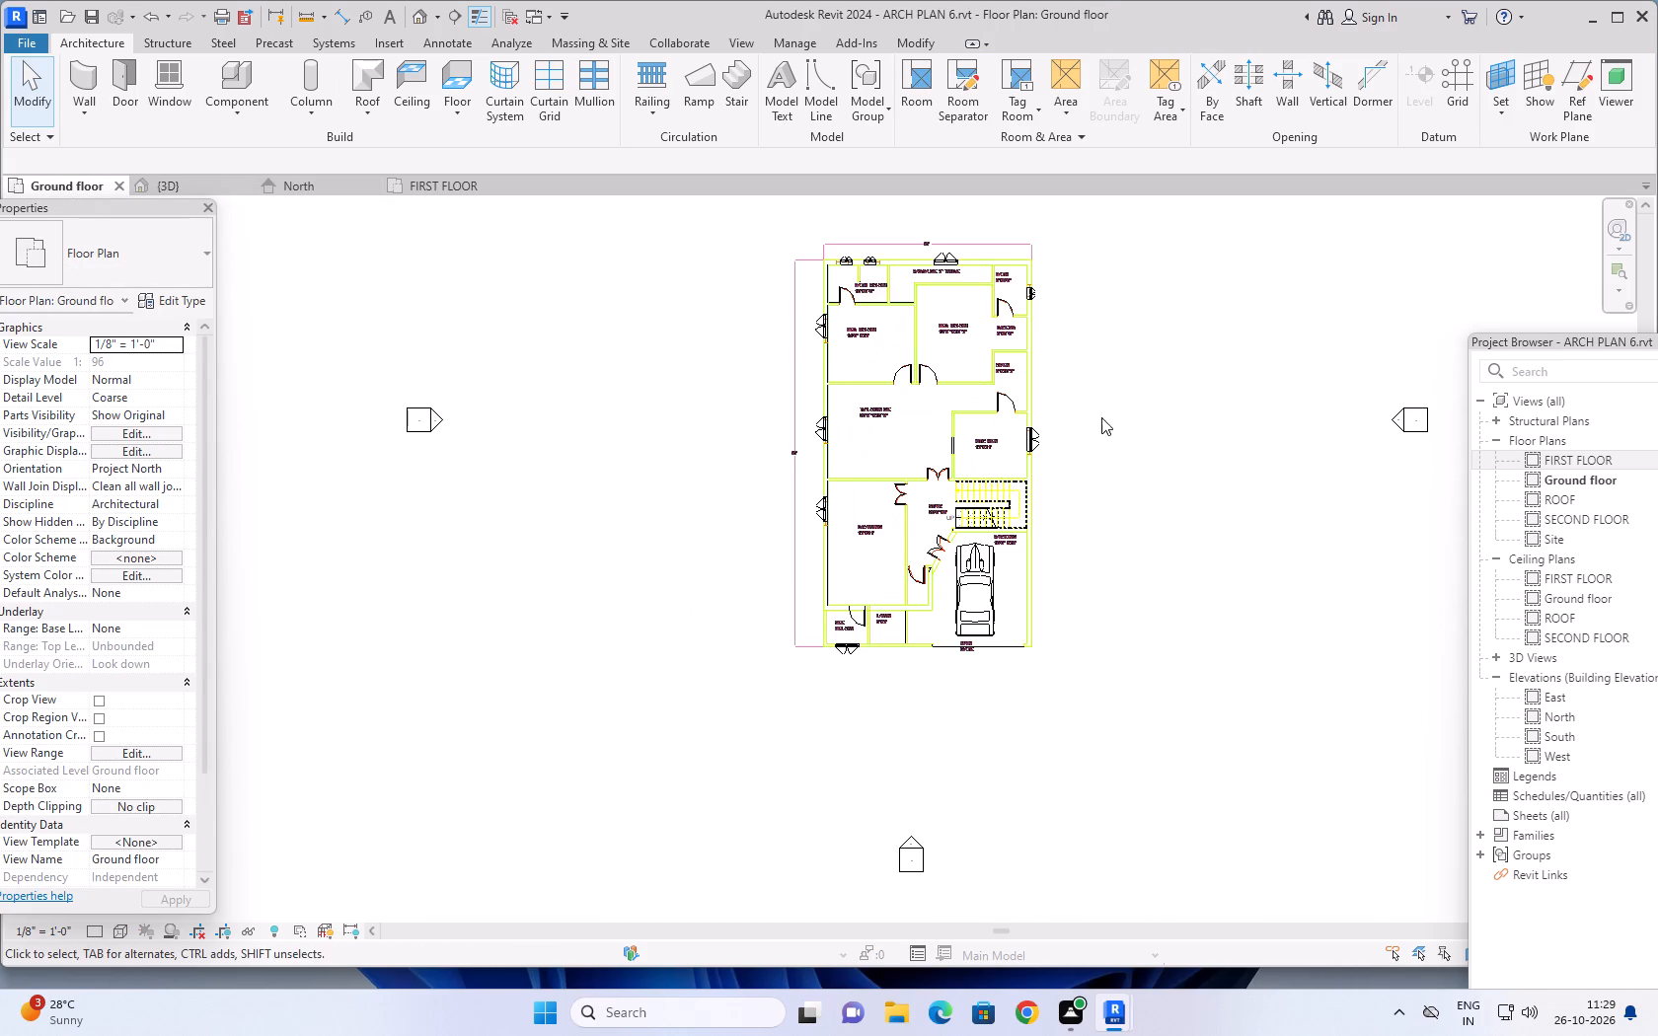
middle_click_drag(1112, 390, 1165, 343)
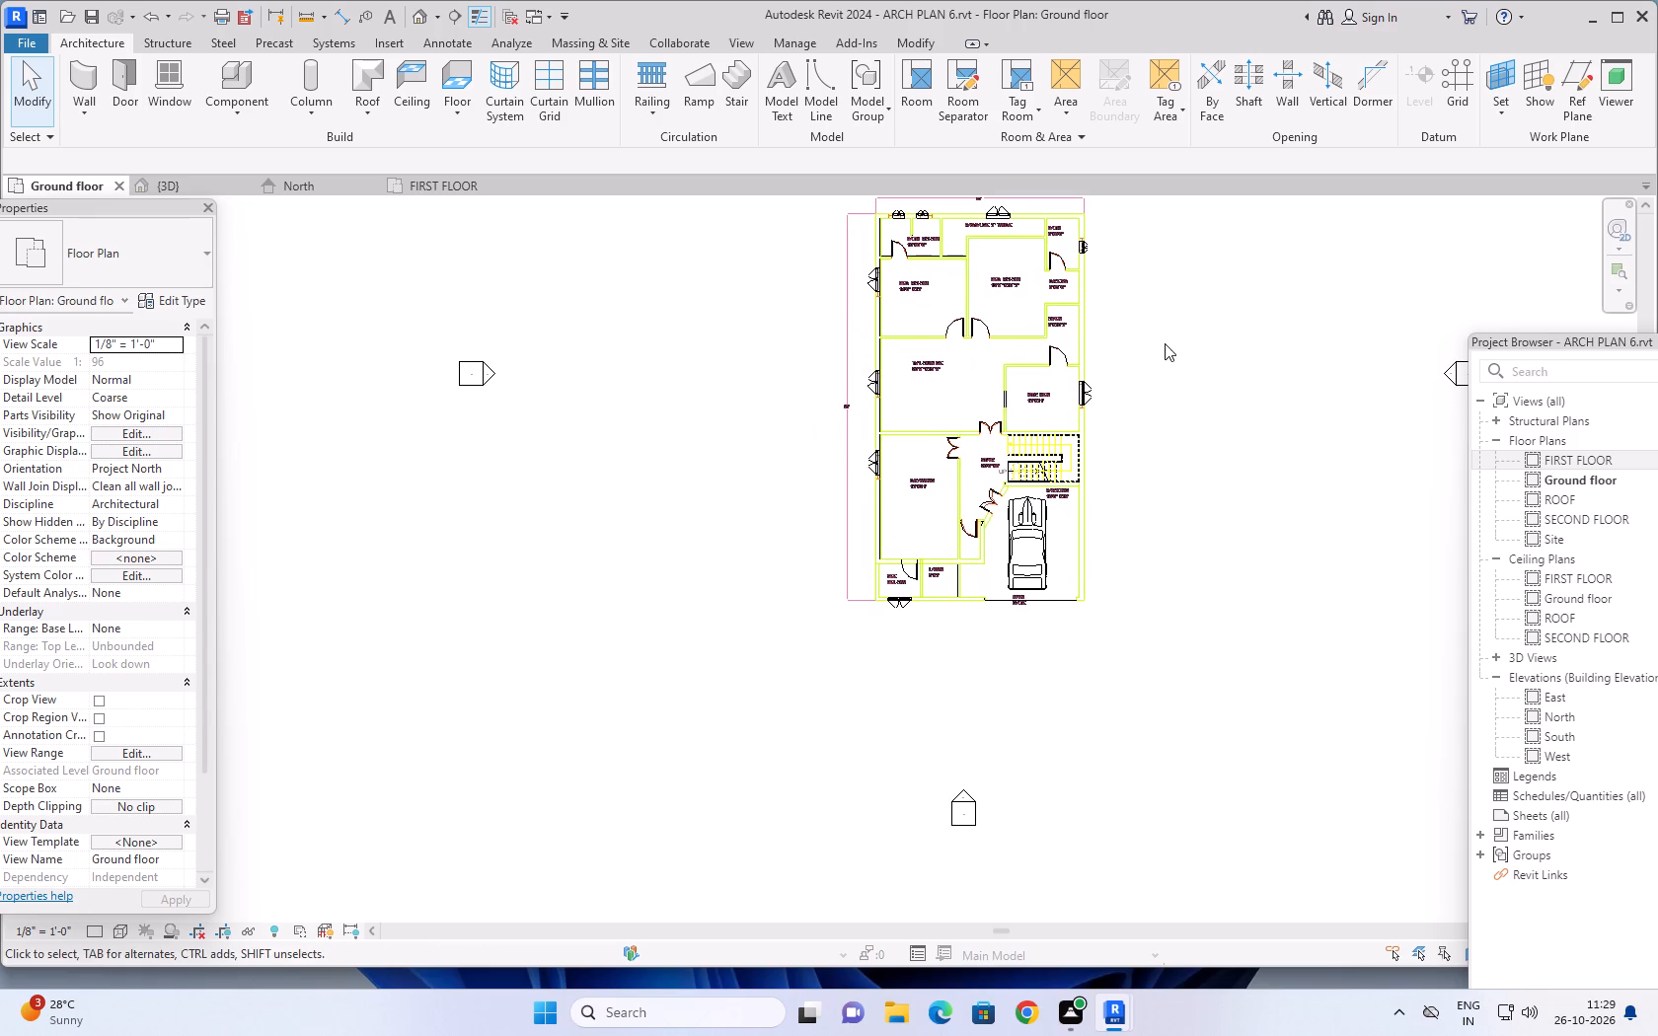
scroll(1002, 414, "up", 6)
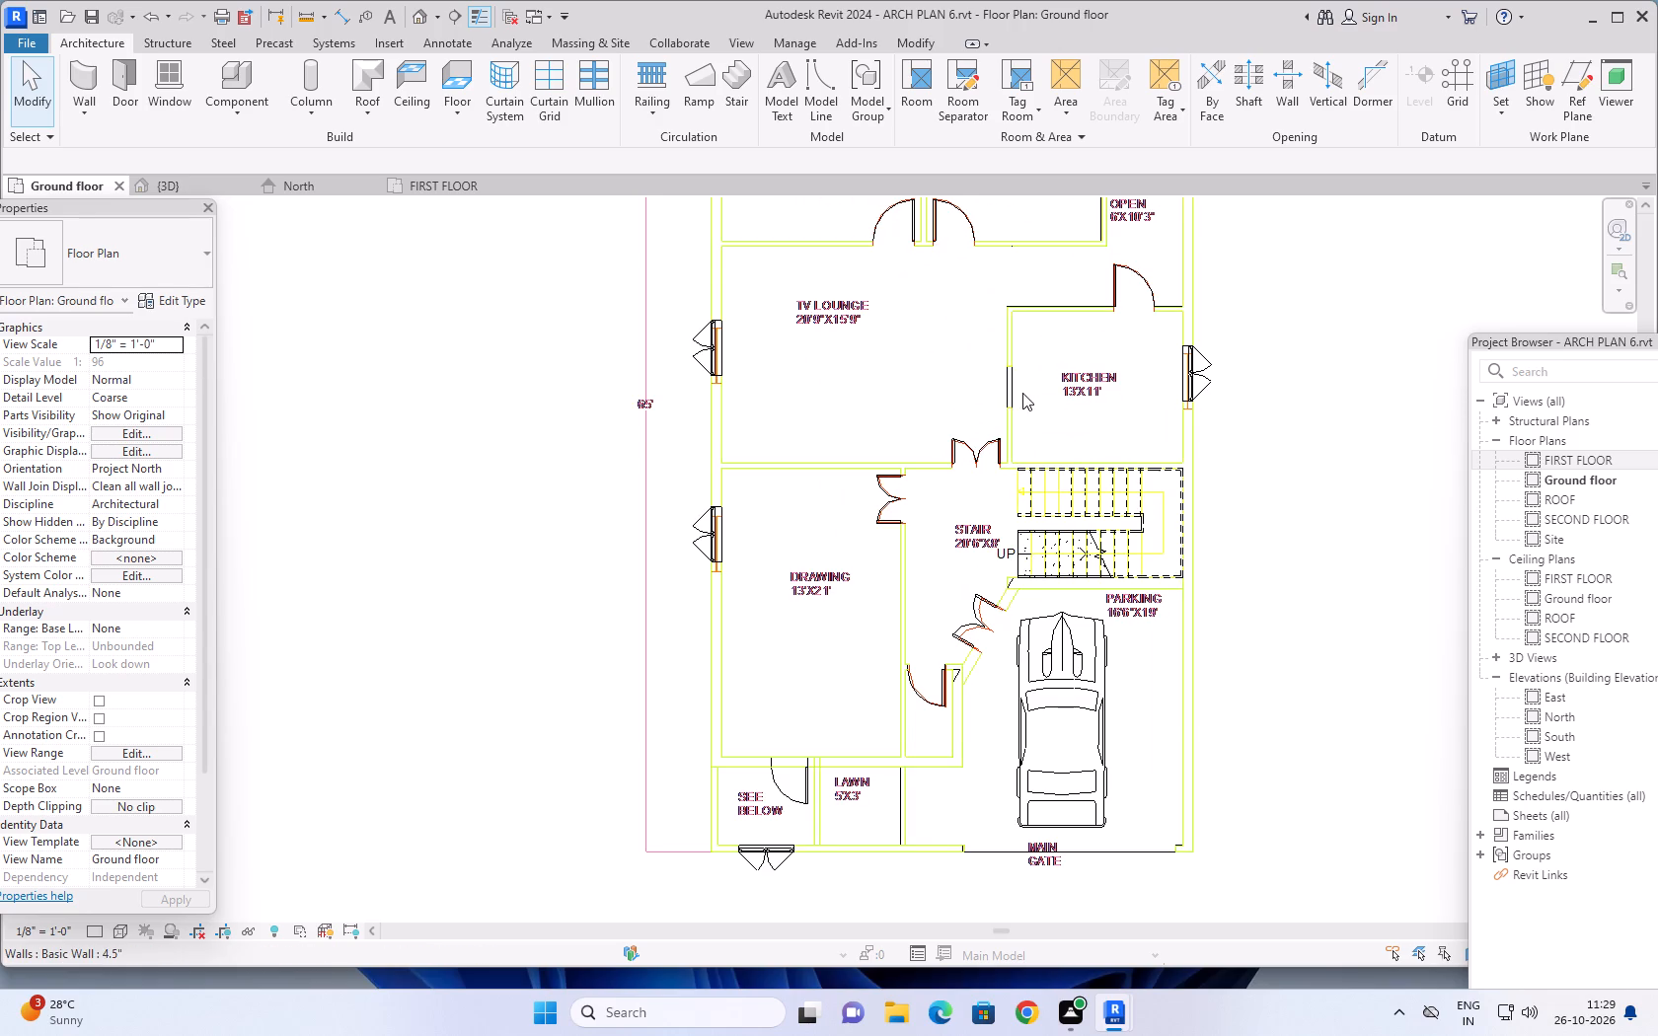
left_click(1007, 410)
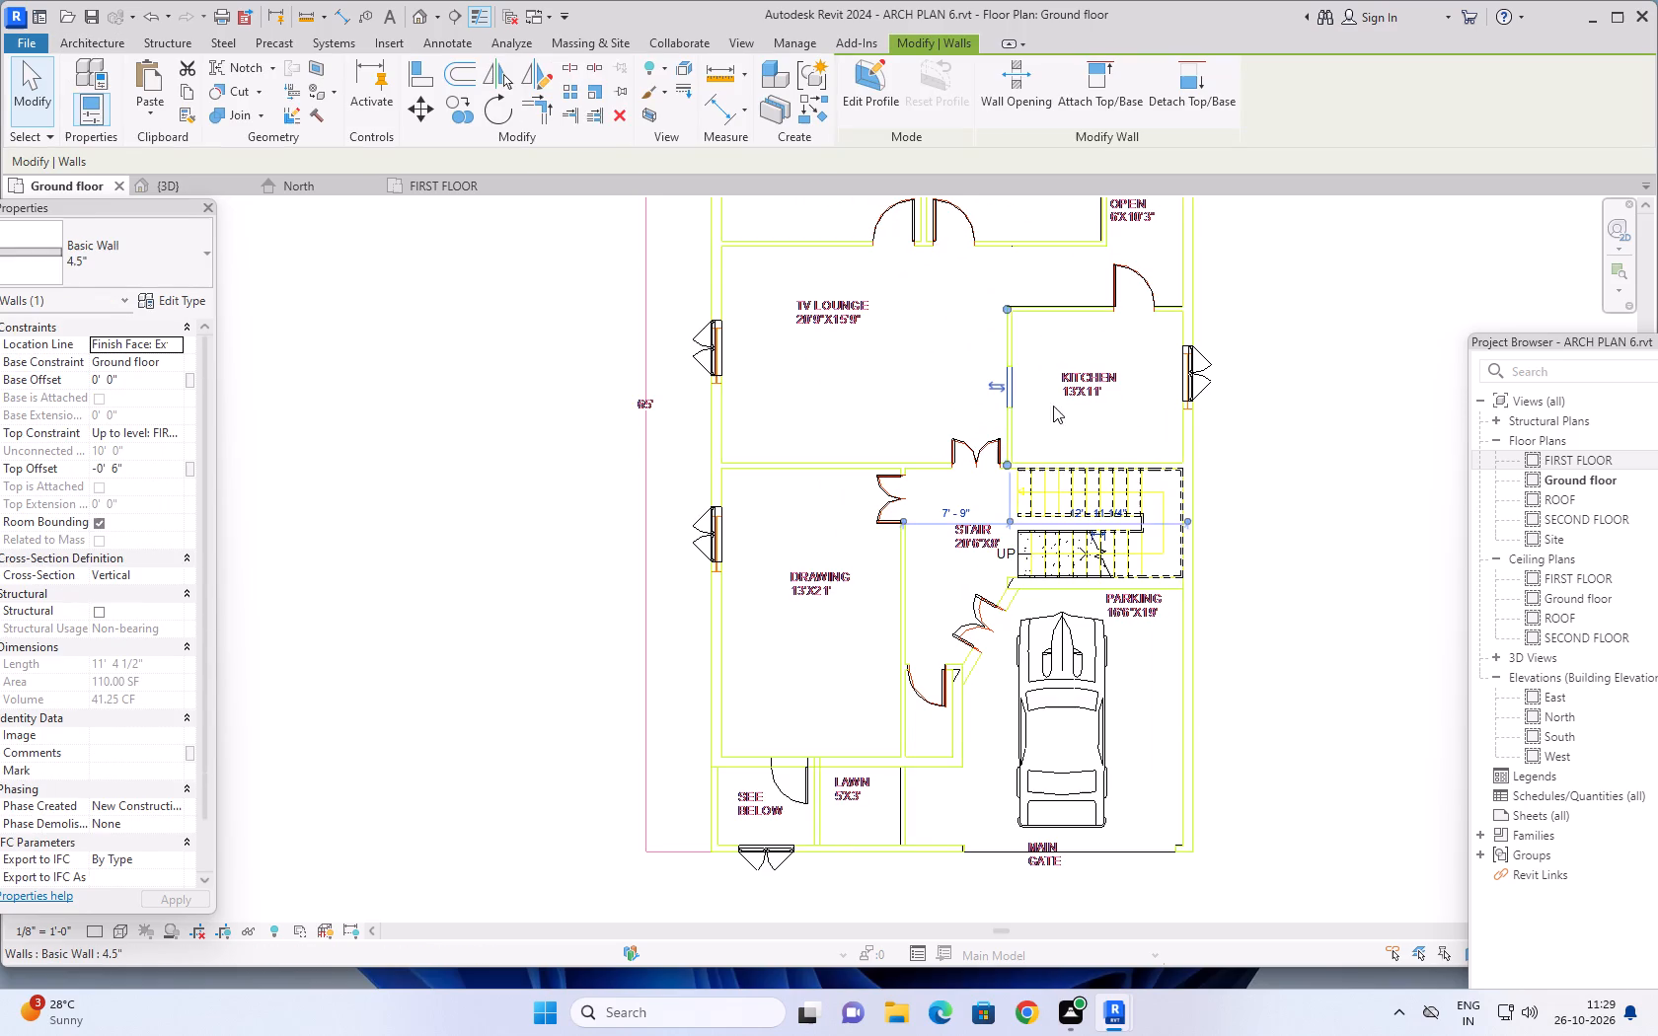
scroll(1043, 403, "up", 5)
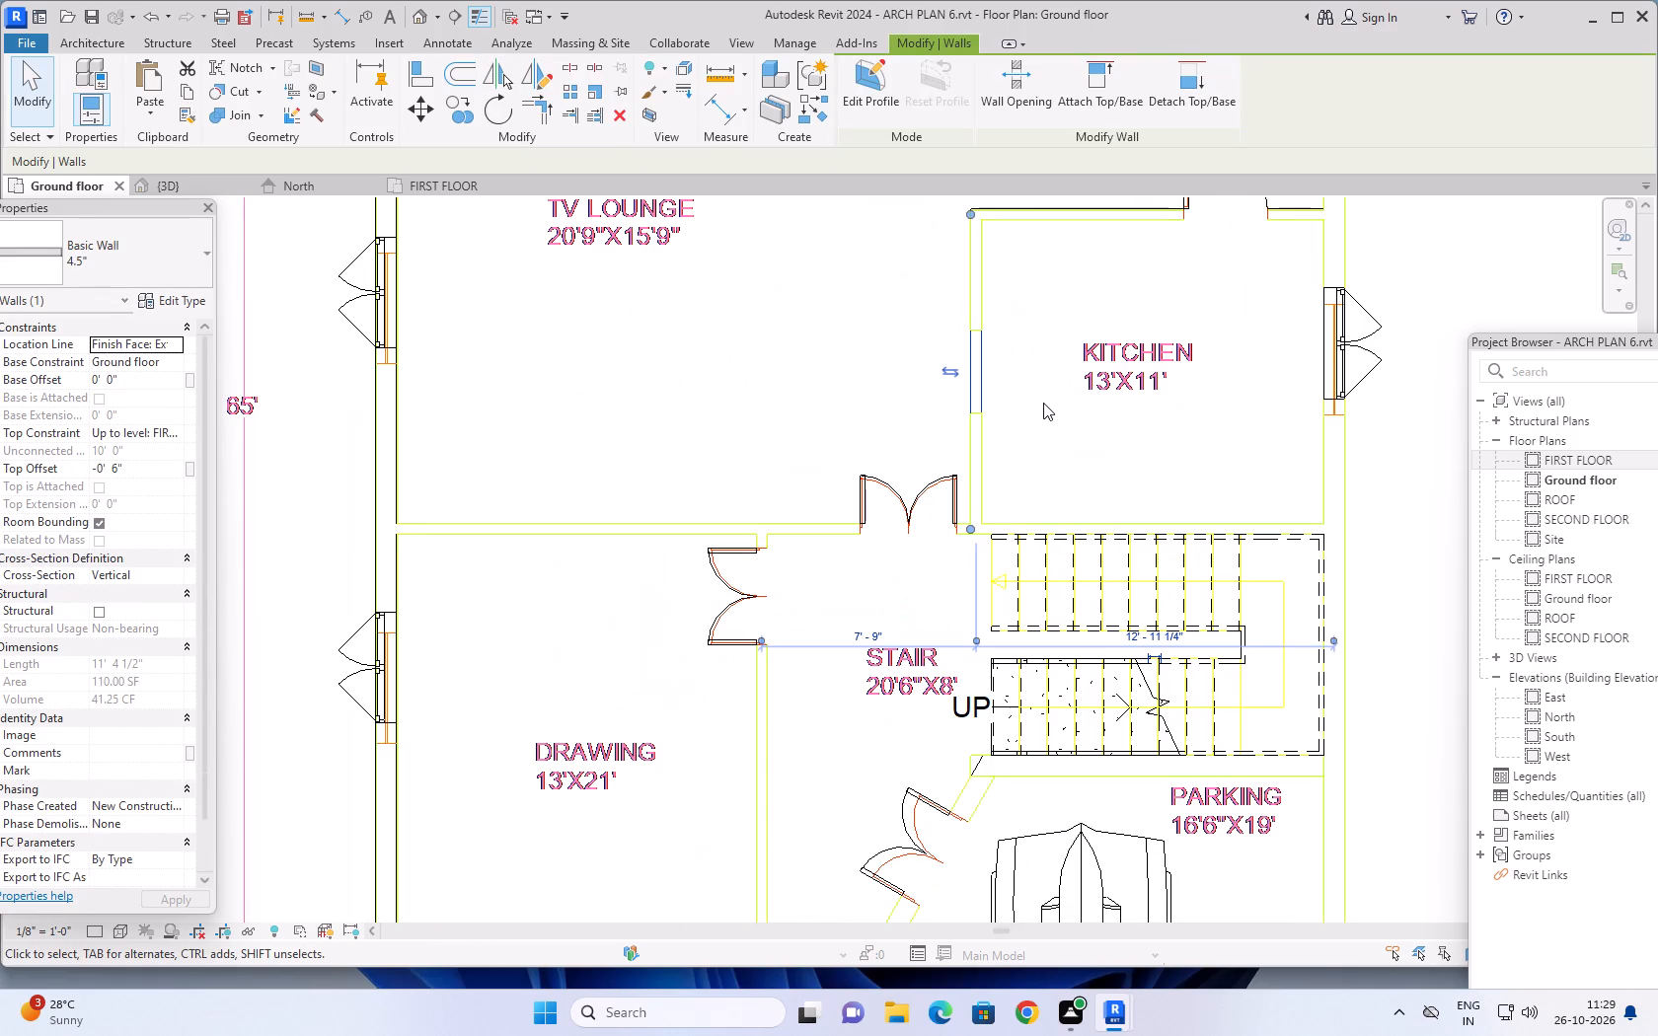
scroll(1043, 403, "down", 1)
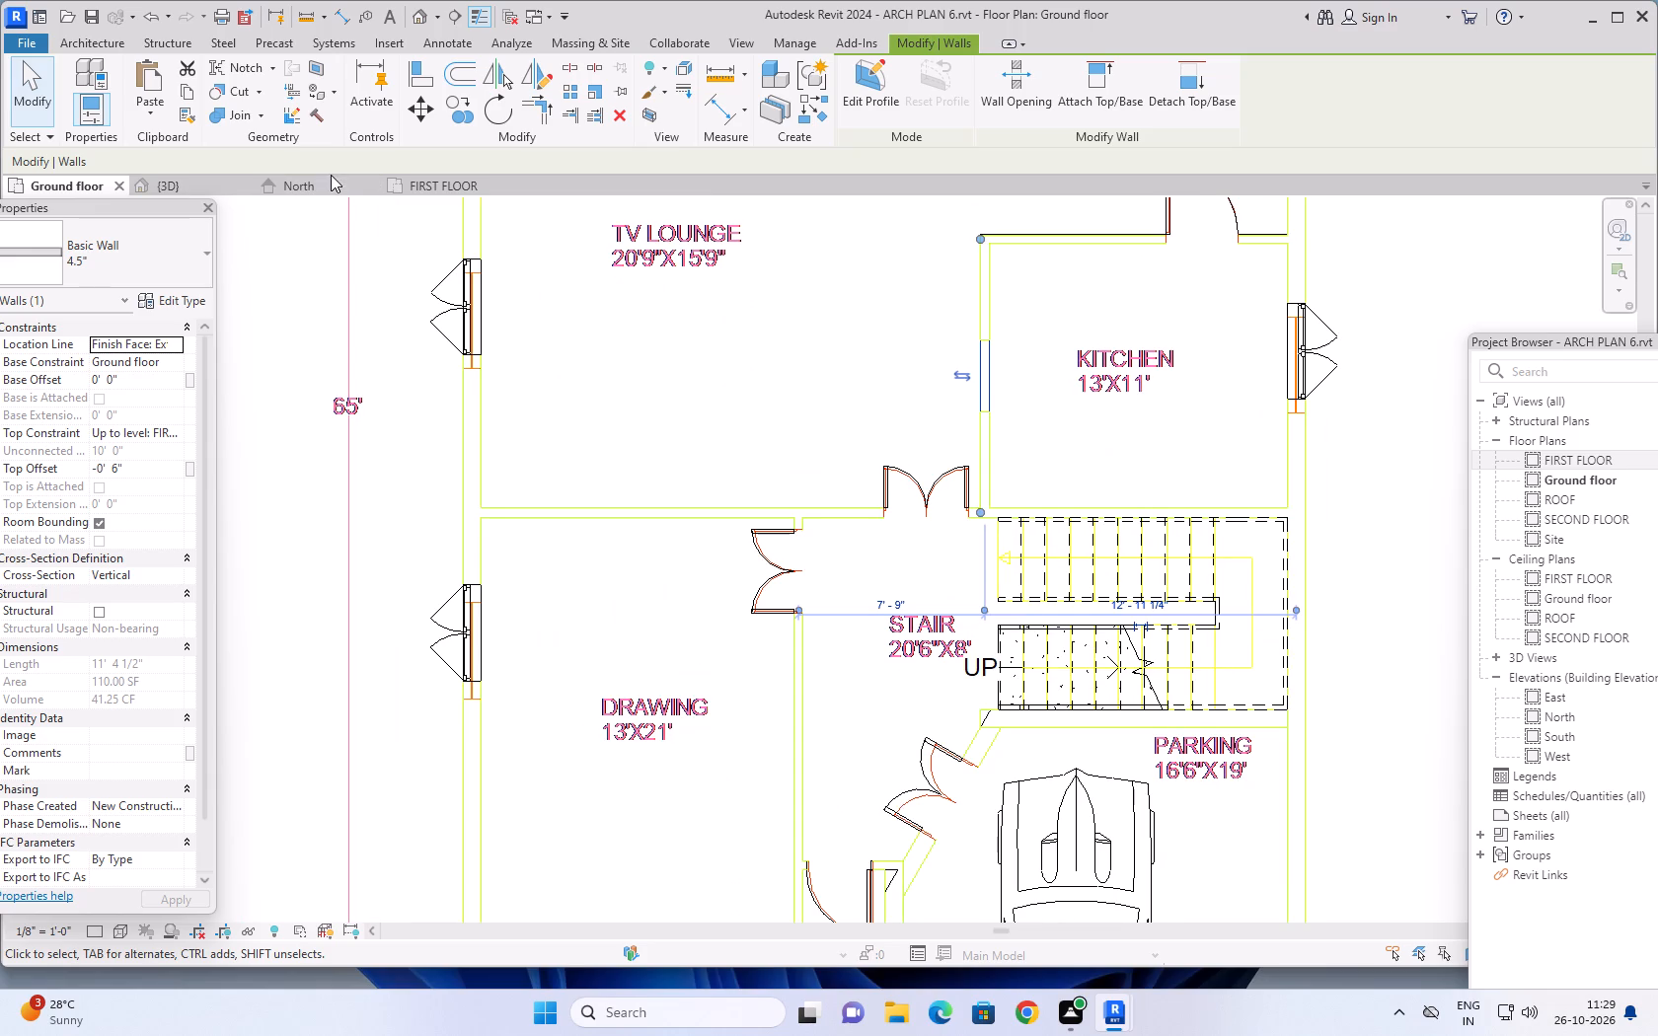
left_click(559, 68)
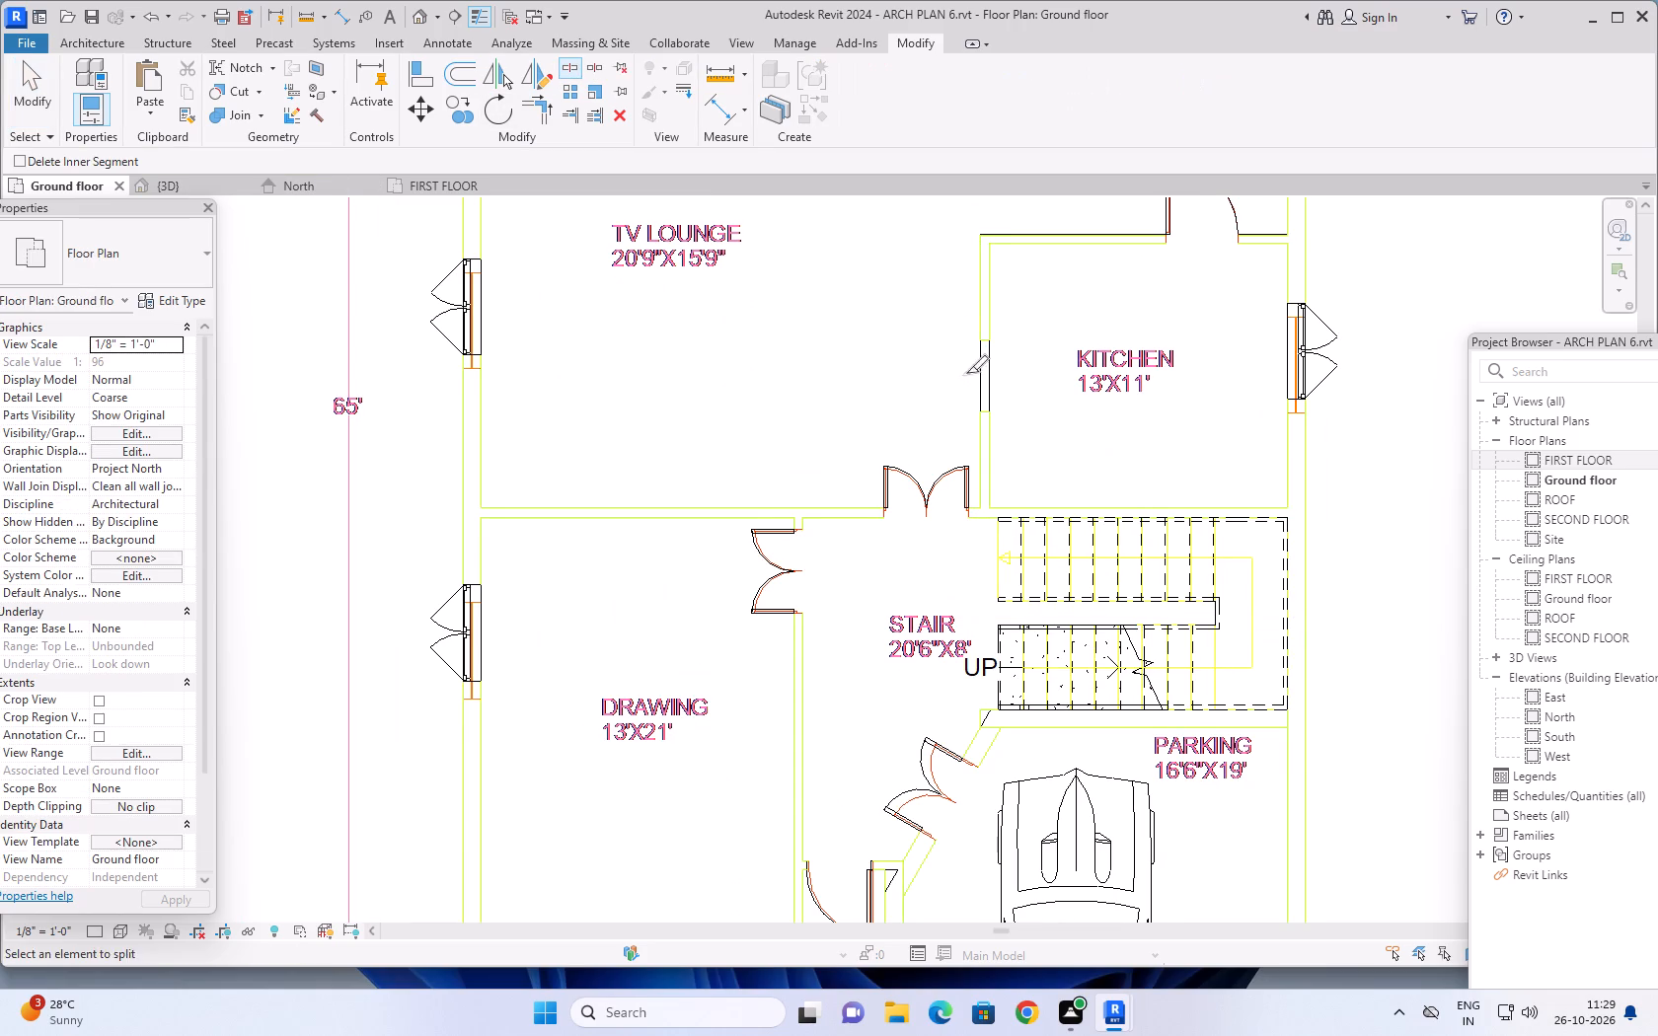
scroll(984, 415, "up", 5)
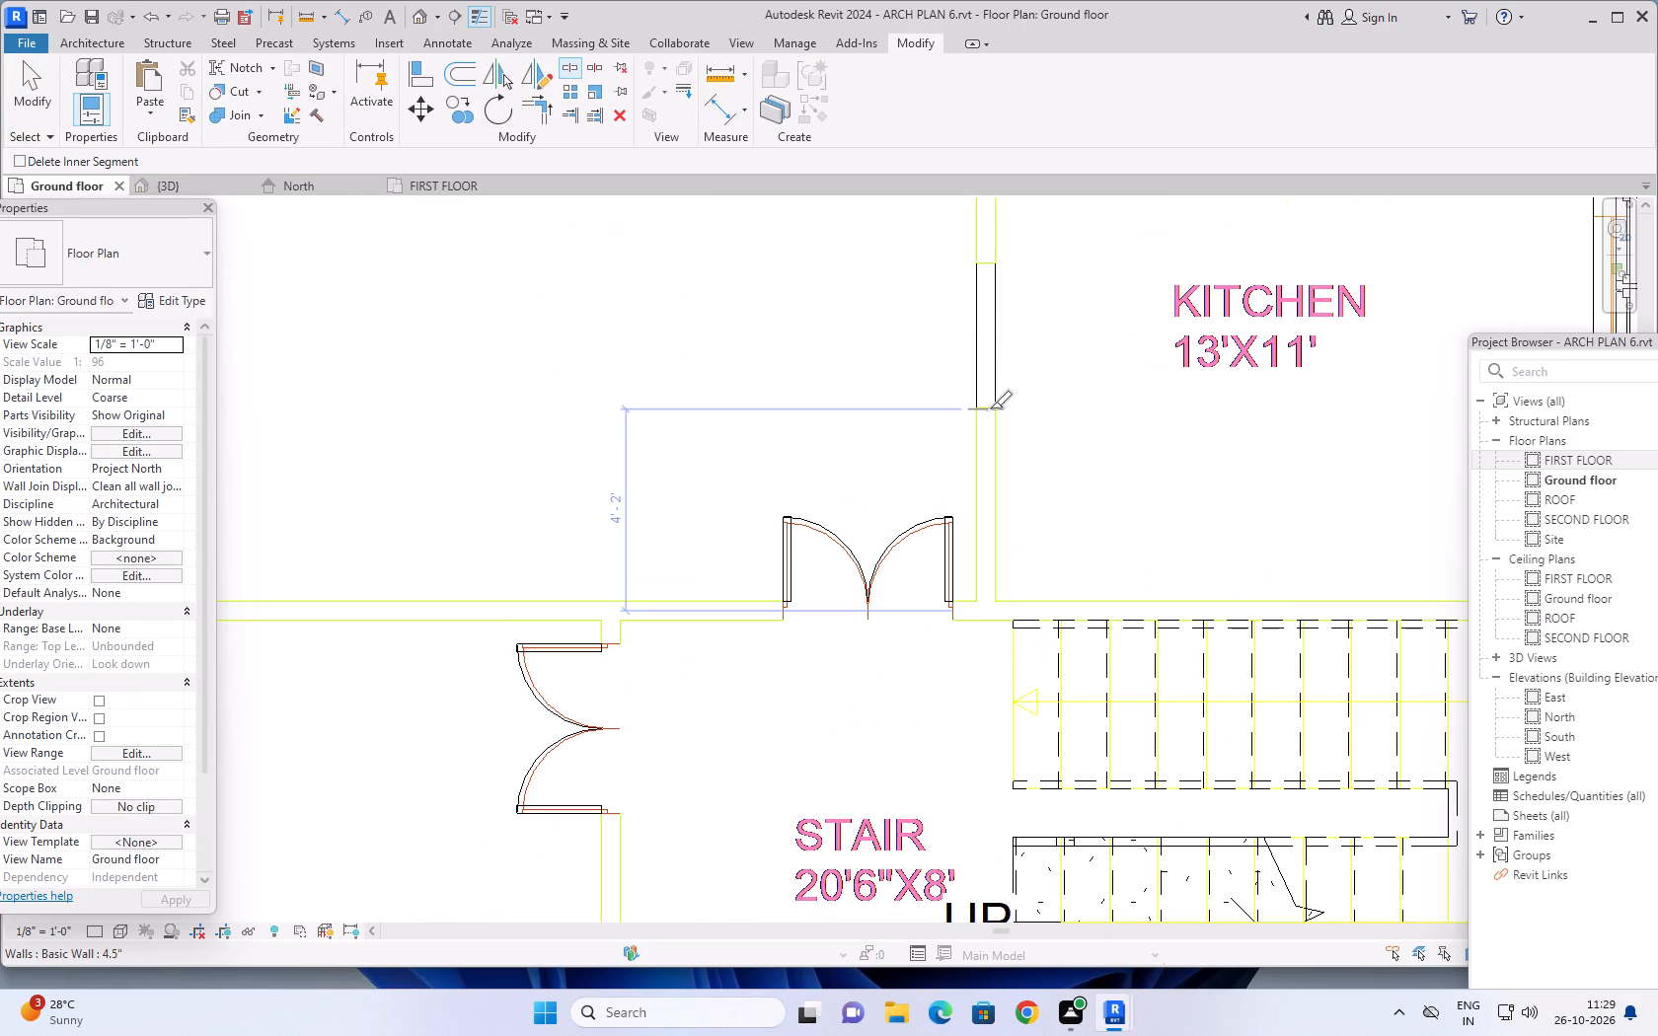
left_click(990, 408)
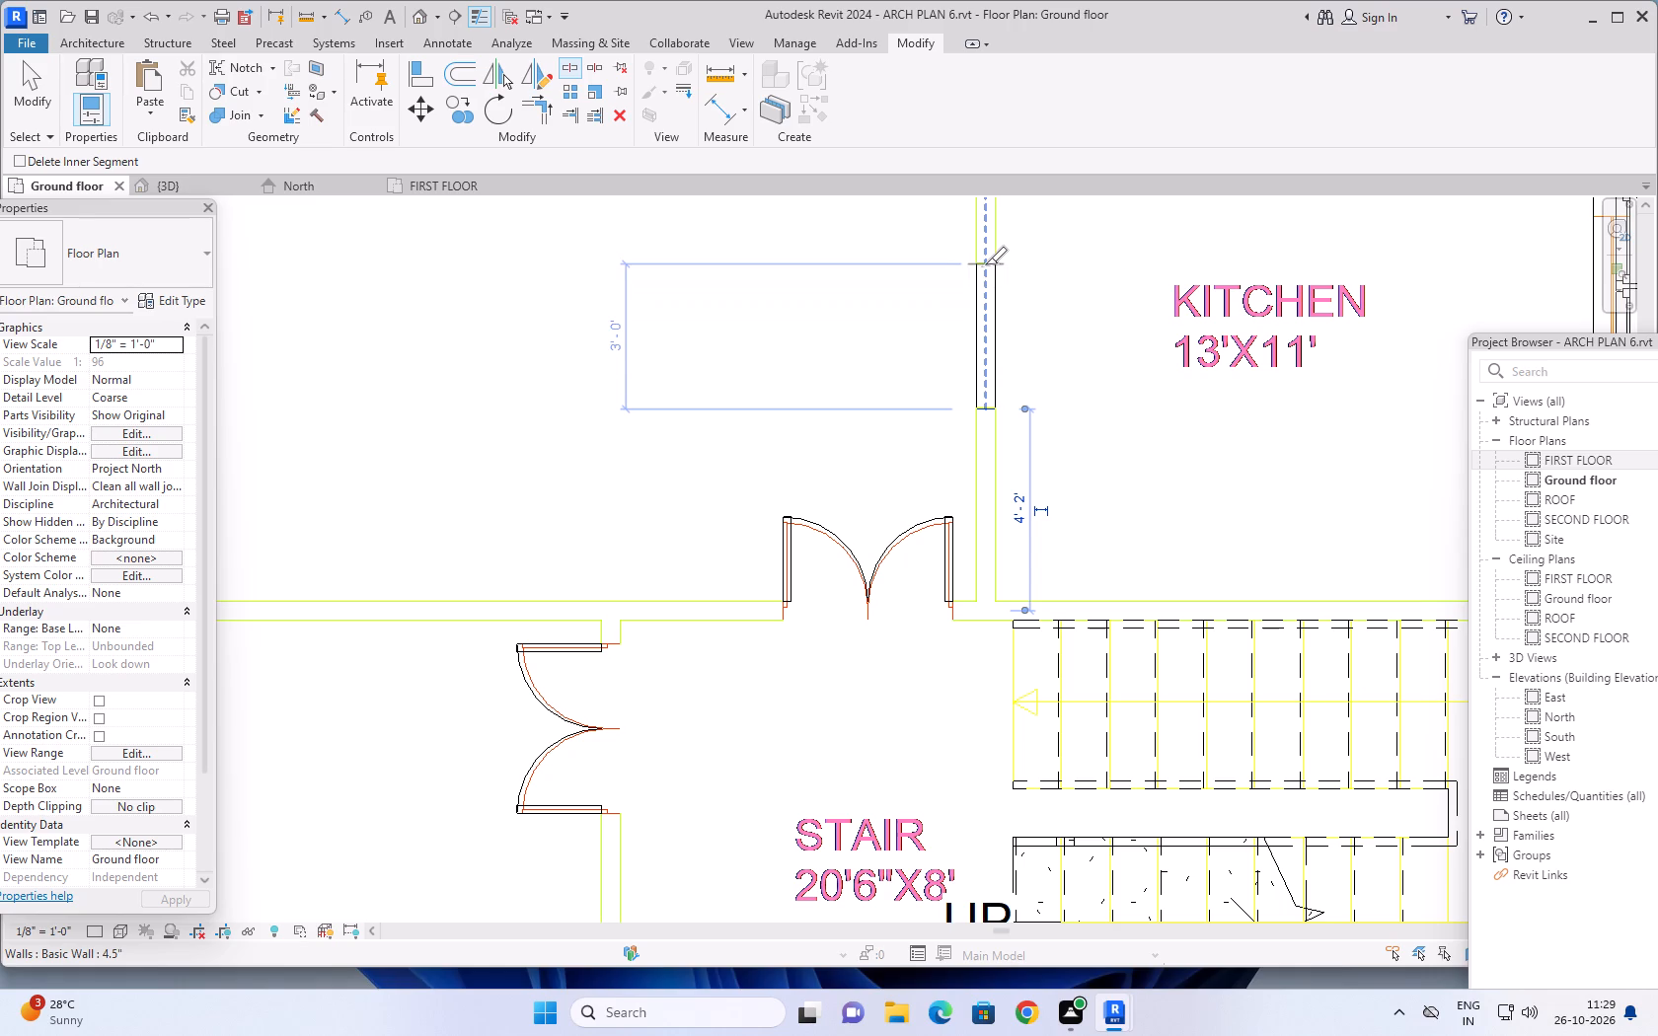
left_click(985, 263)
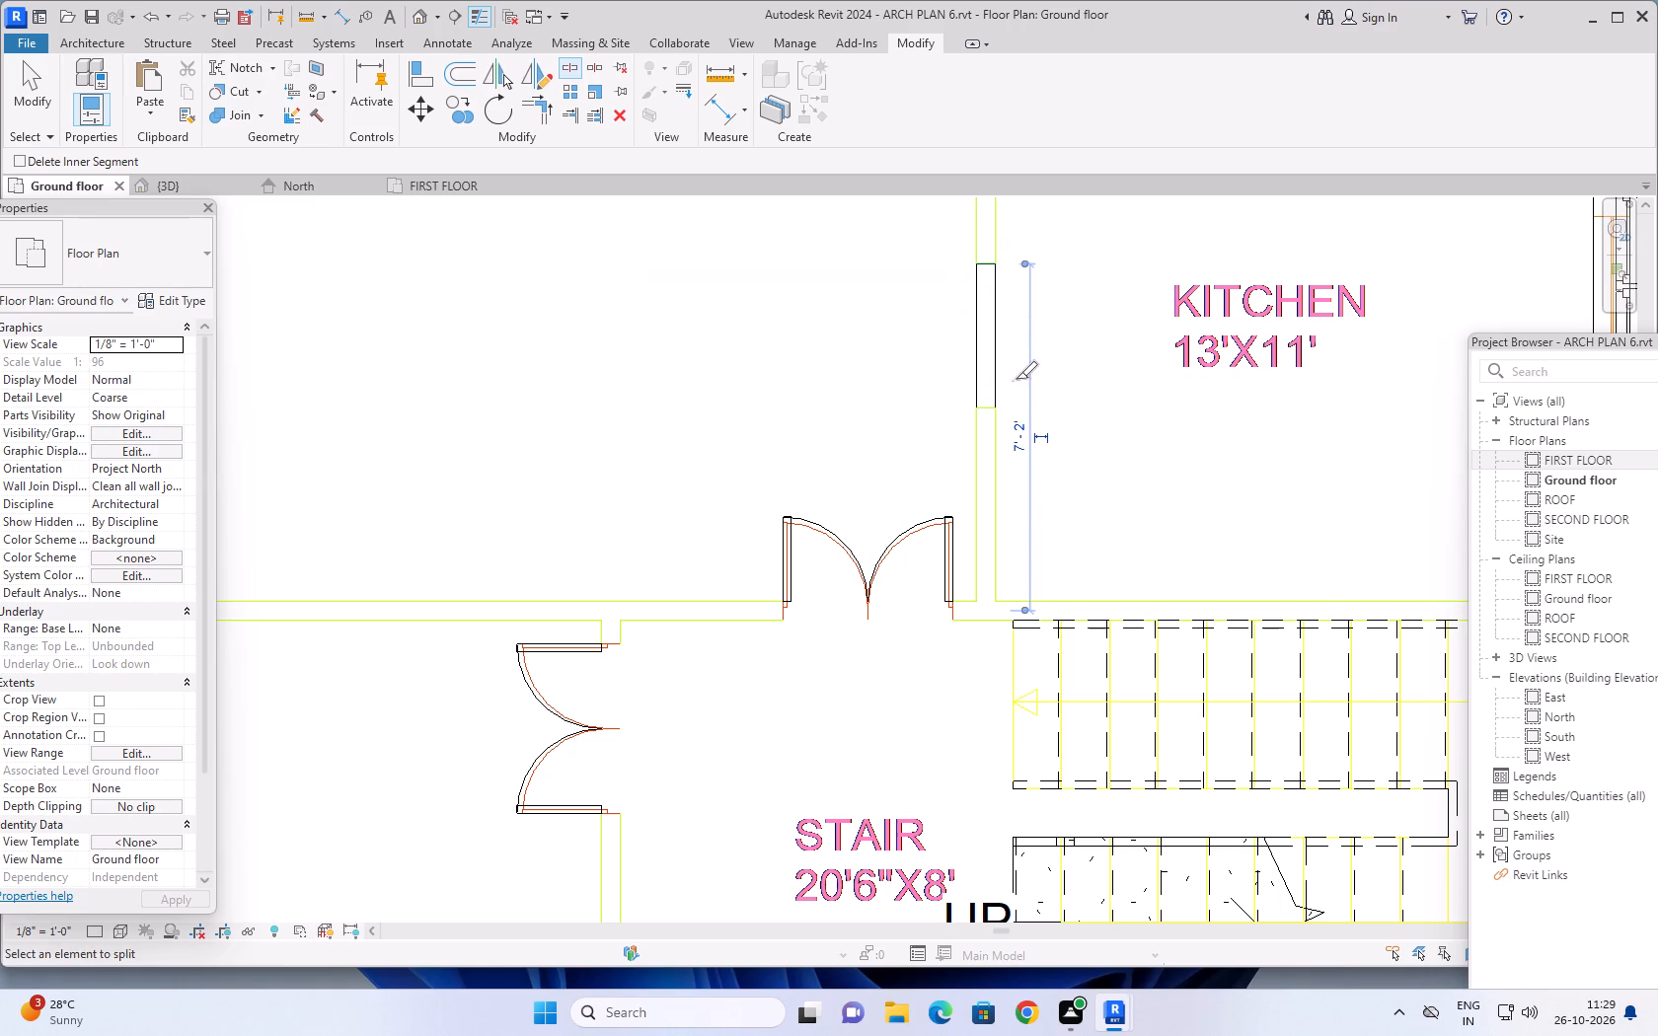
key("Escape")
key("Escape")
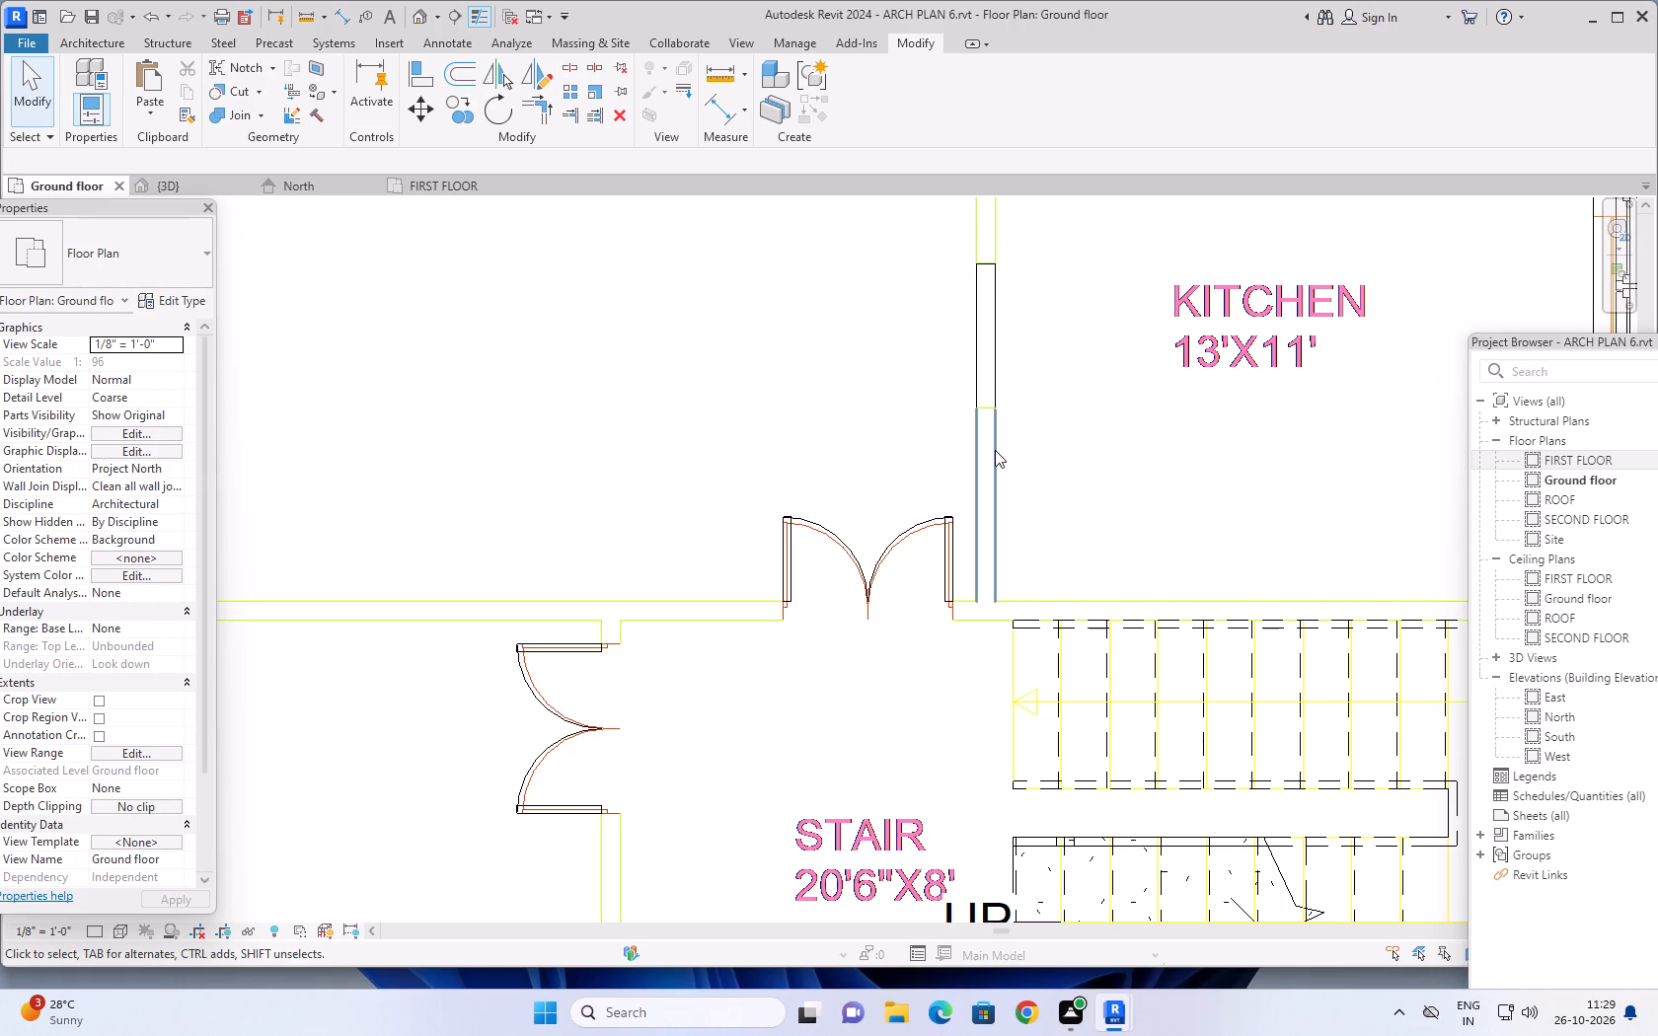
Delete the 3' wall segment between the two splits in the TV lounge–kitchen wall.
left_click(993, 450)
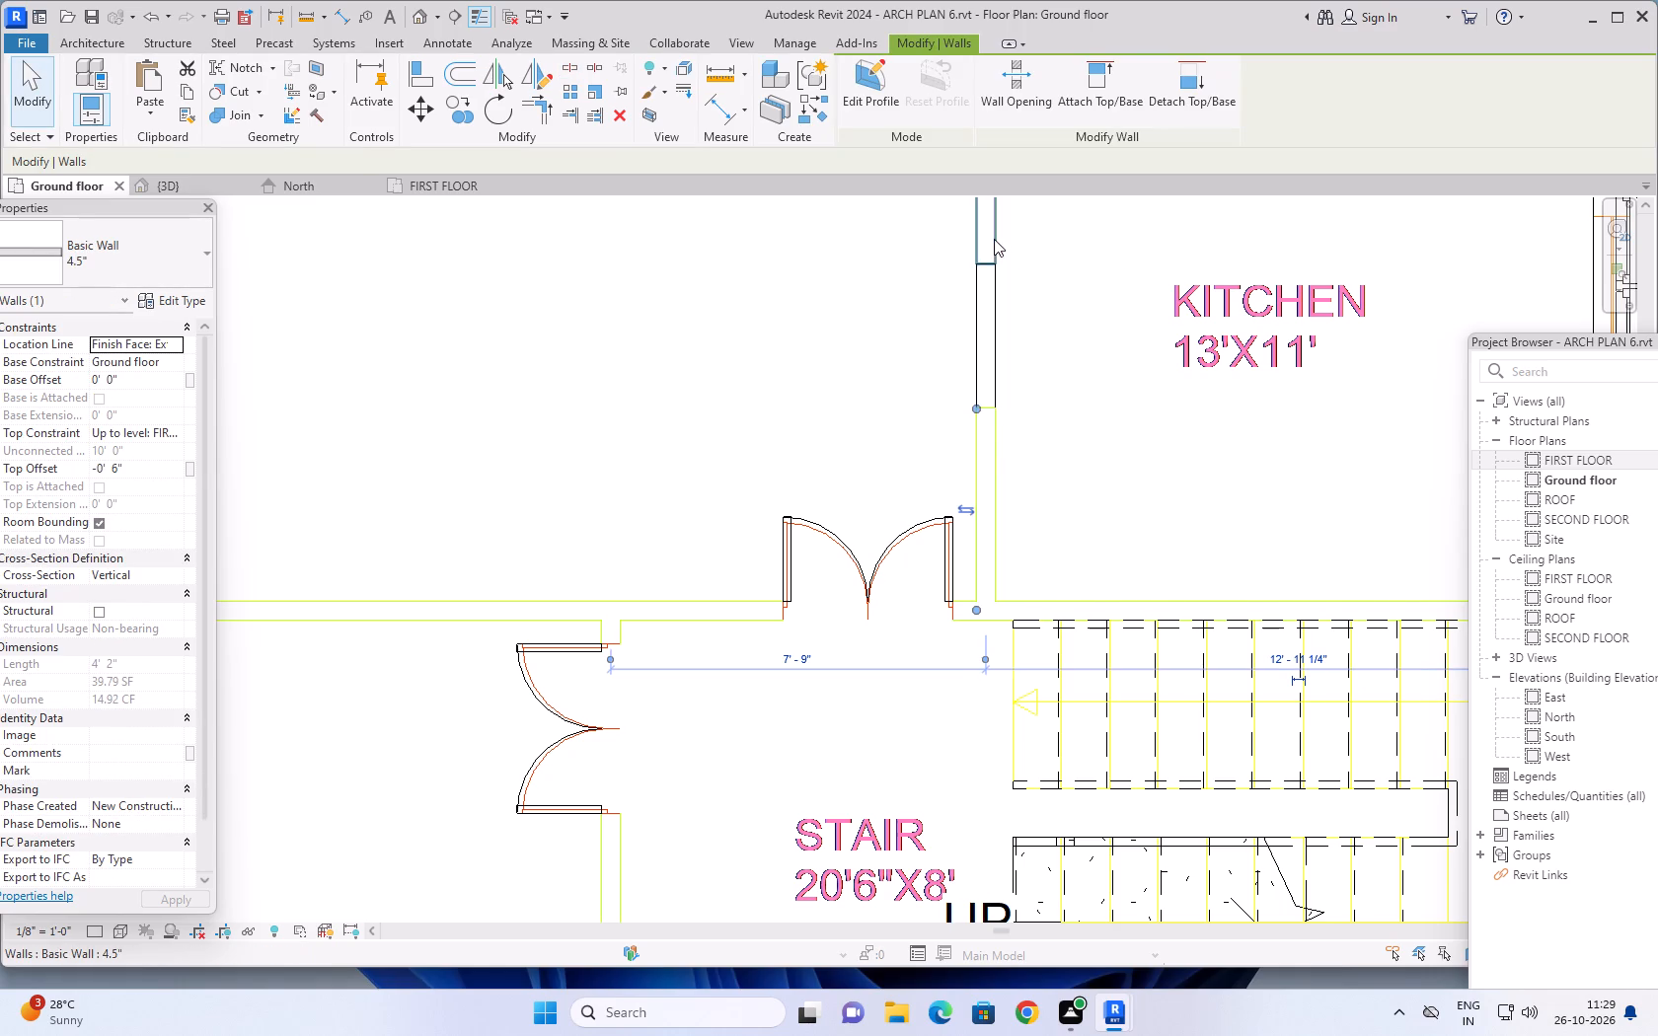
left_click(993, 237)
scroll(1072, 351, "down", 1)
key("Escape")
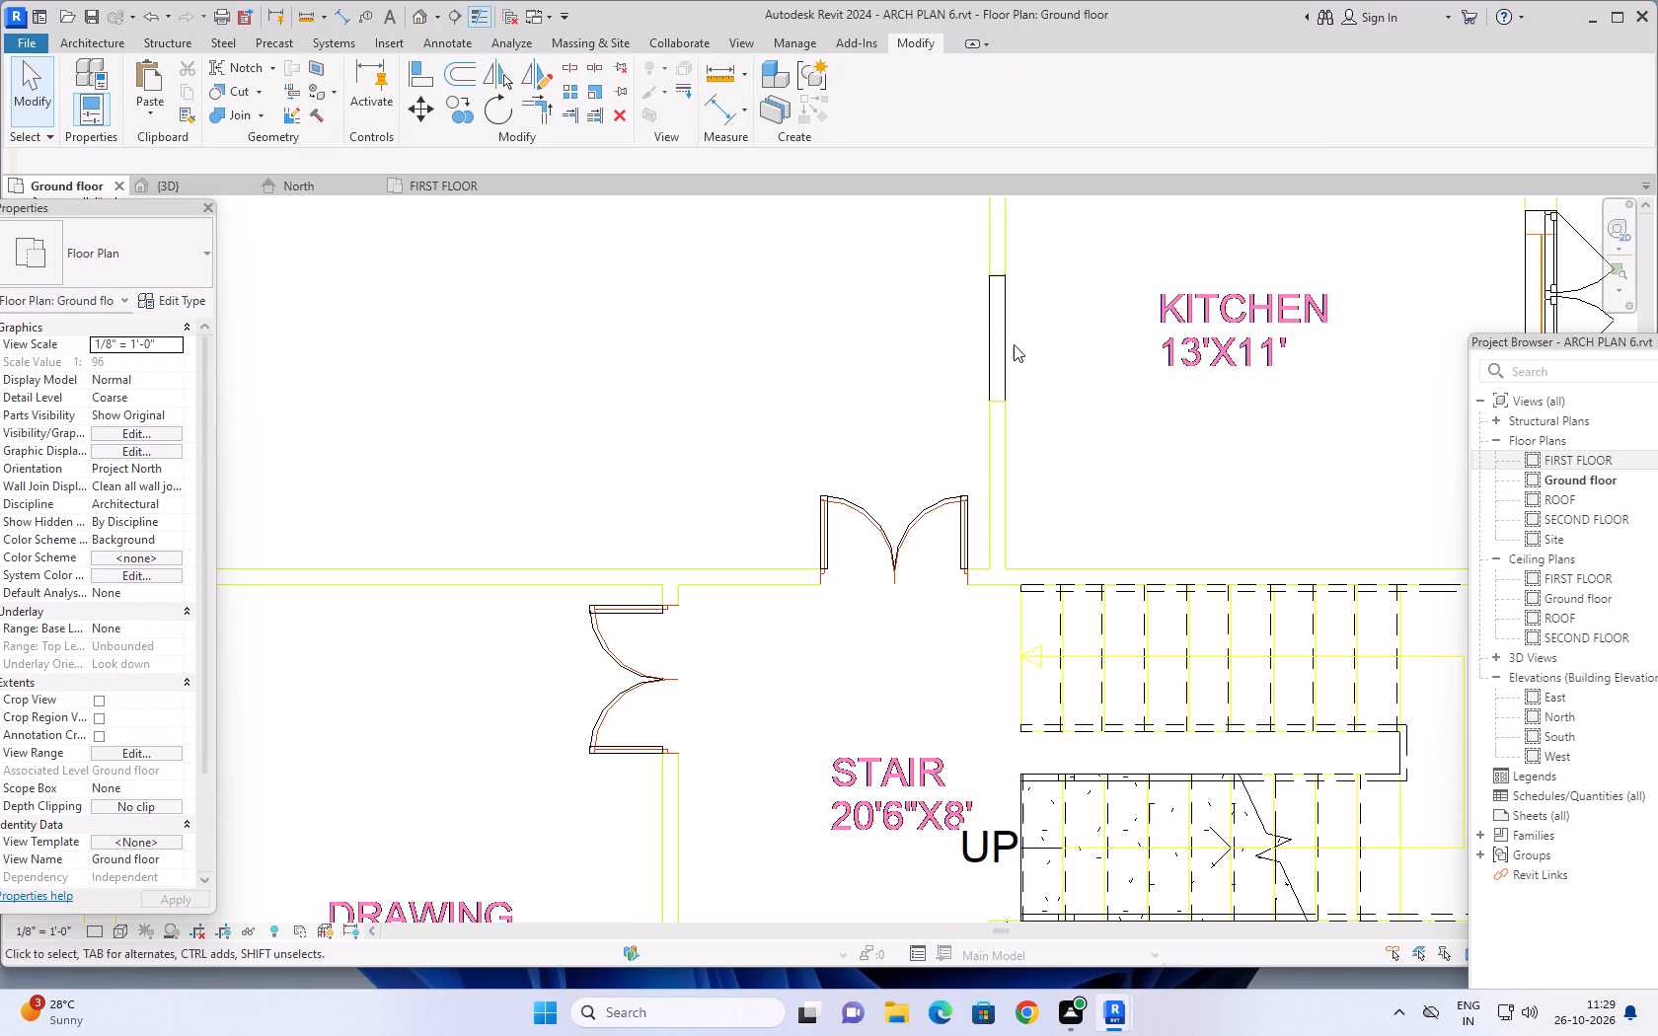
left_click(1005, 344)
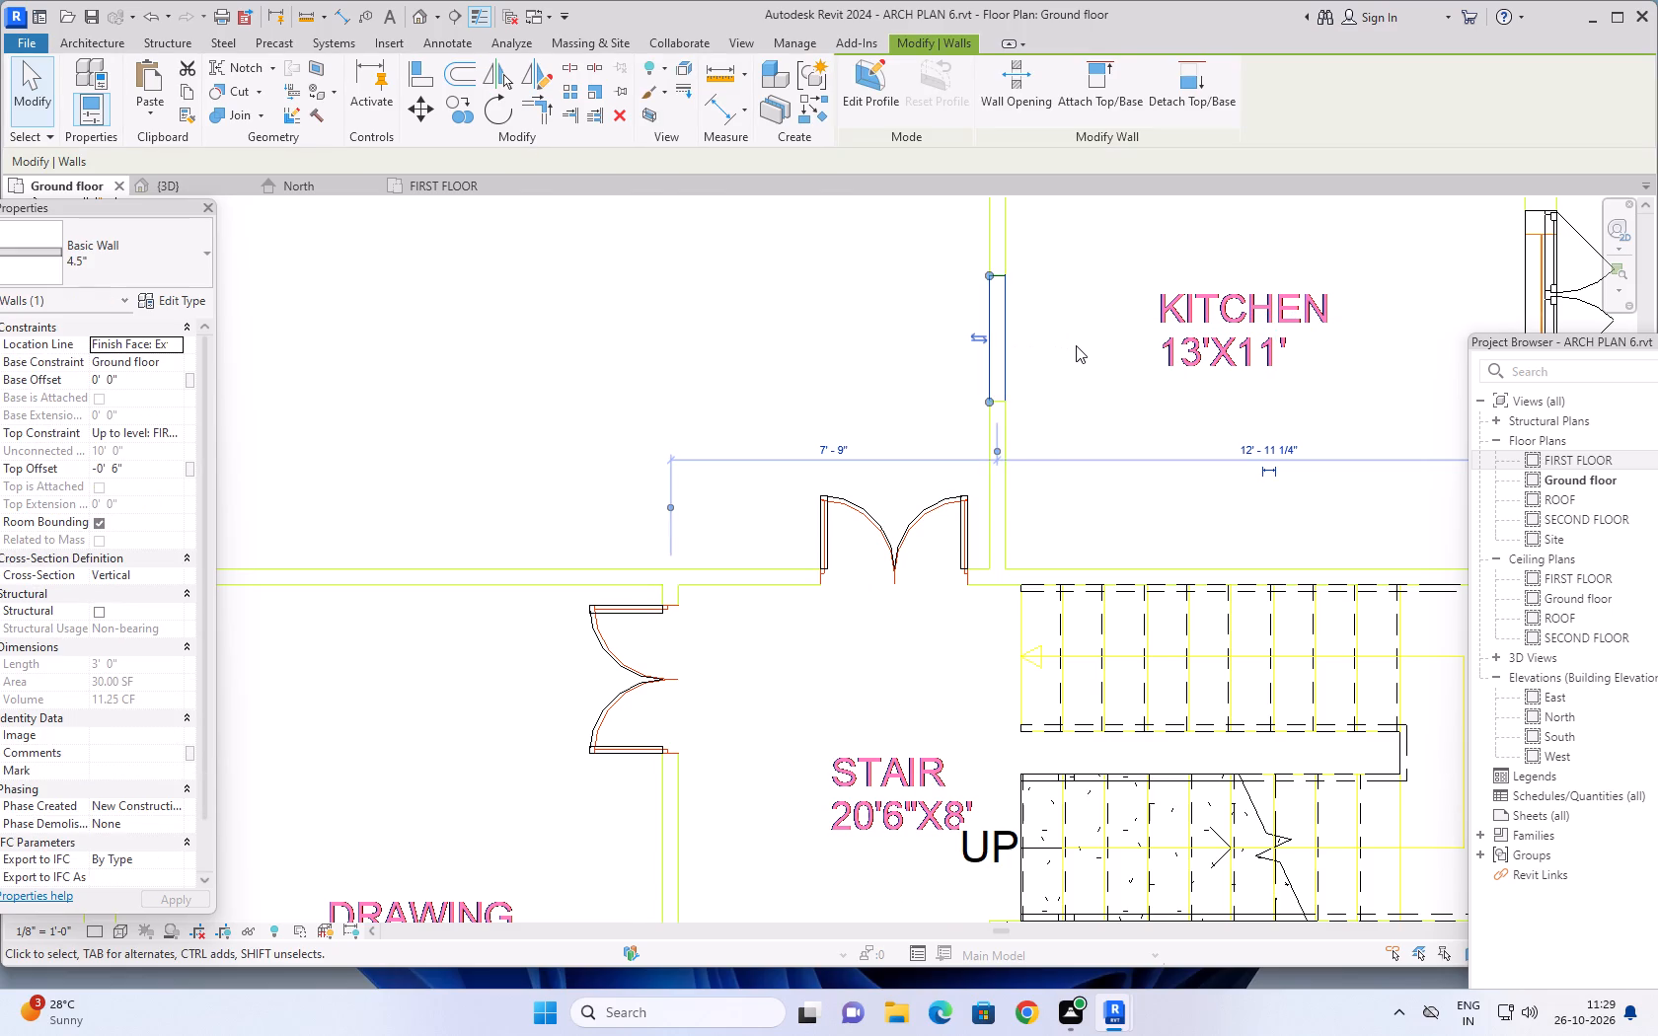
key("Delete")
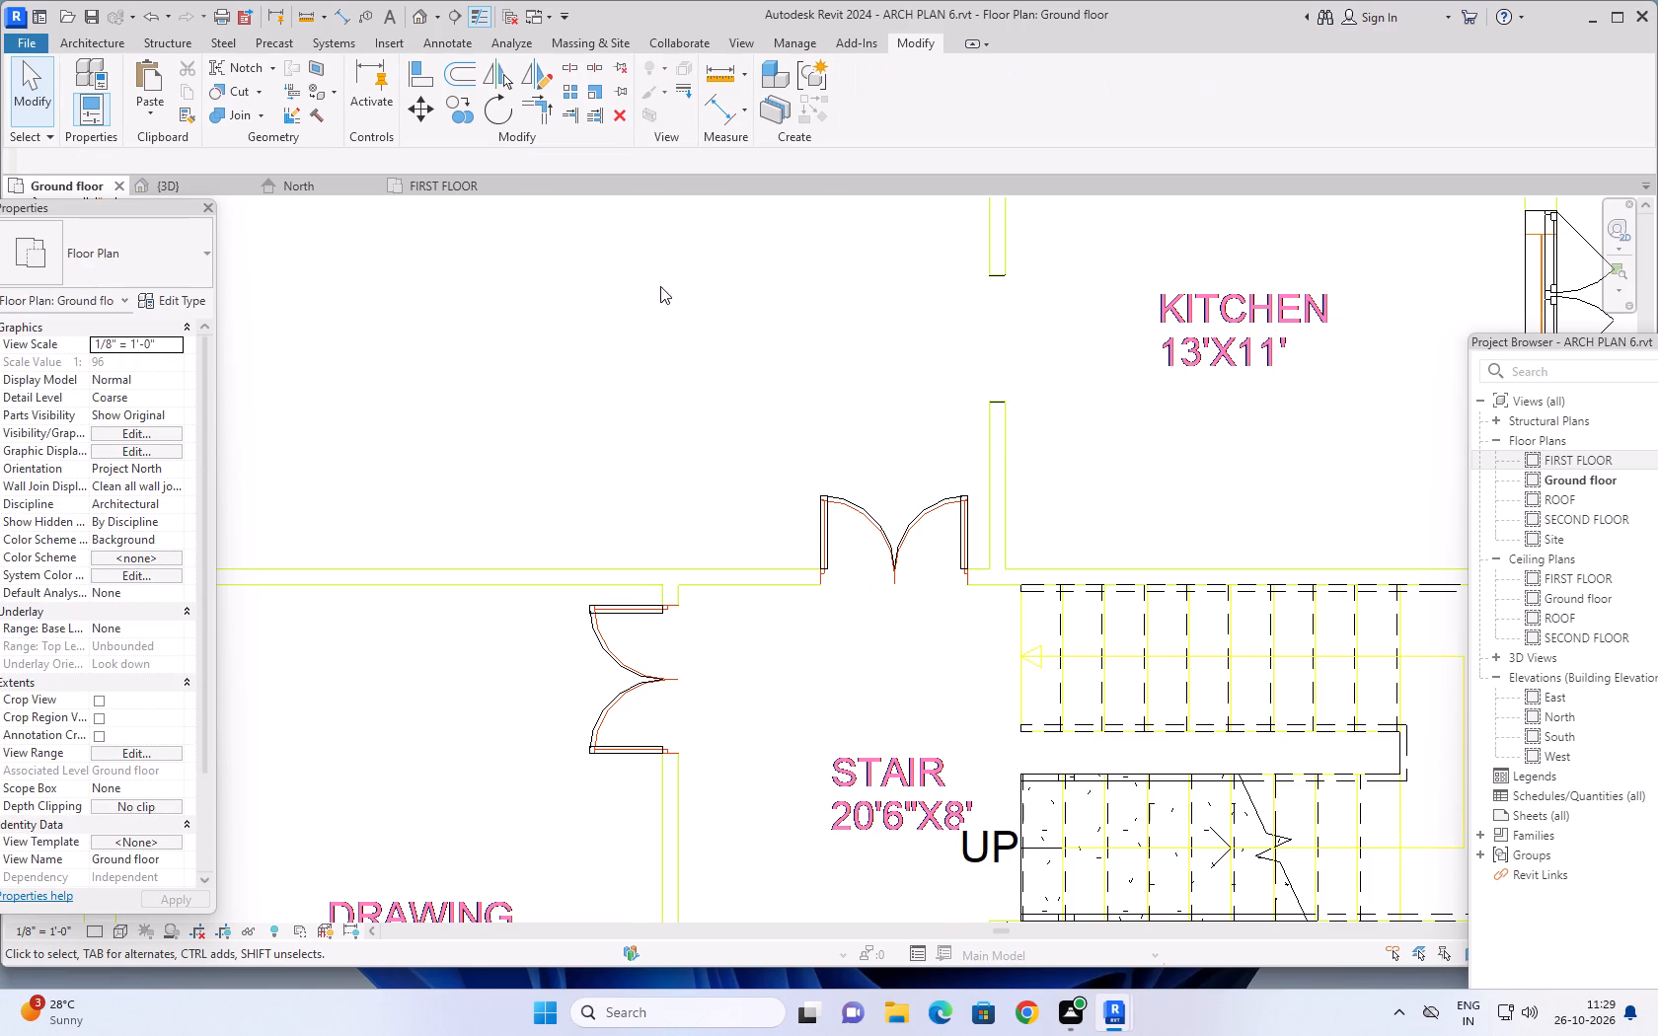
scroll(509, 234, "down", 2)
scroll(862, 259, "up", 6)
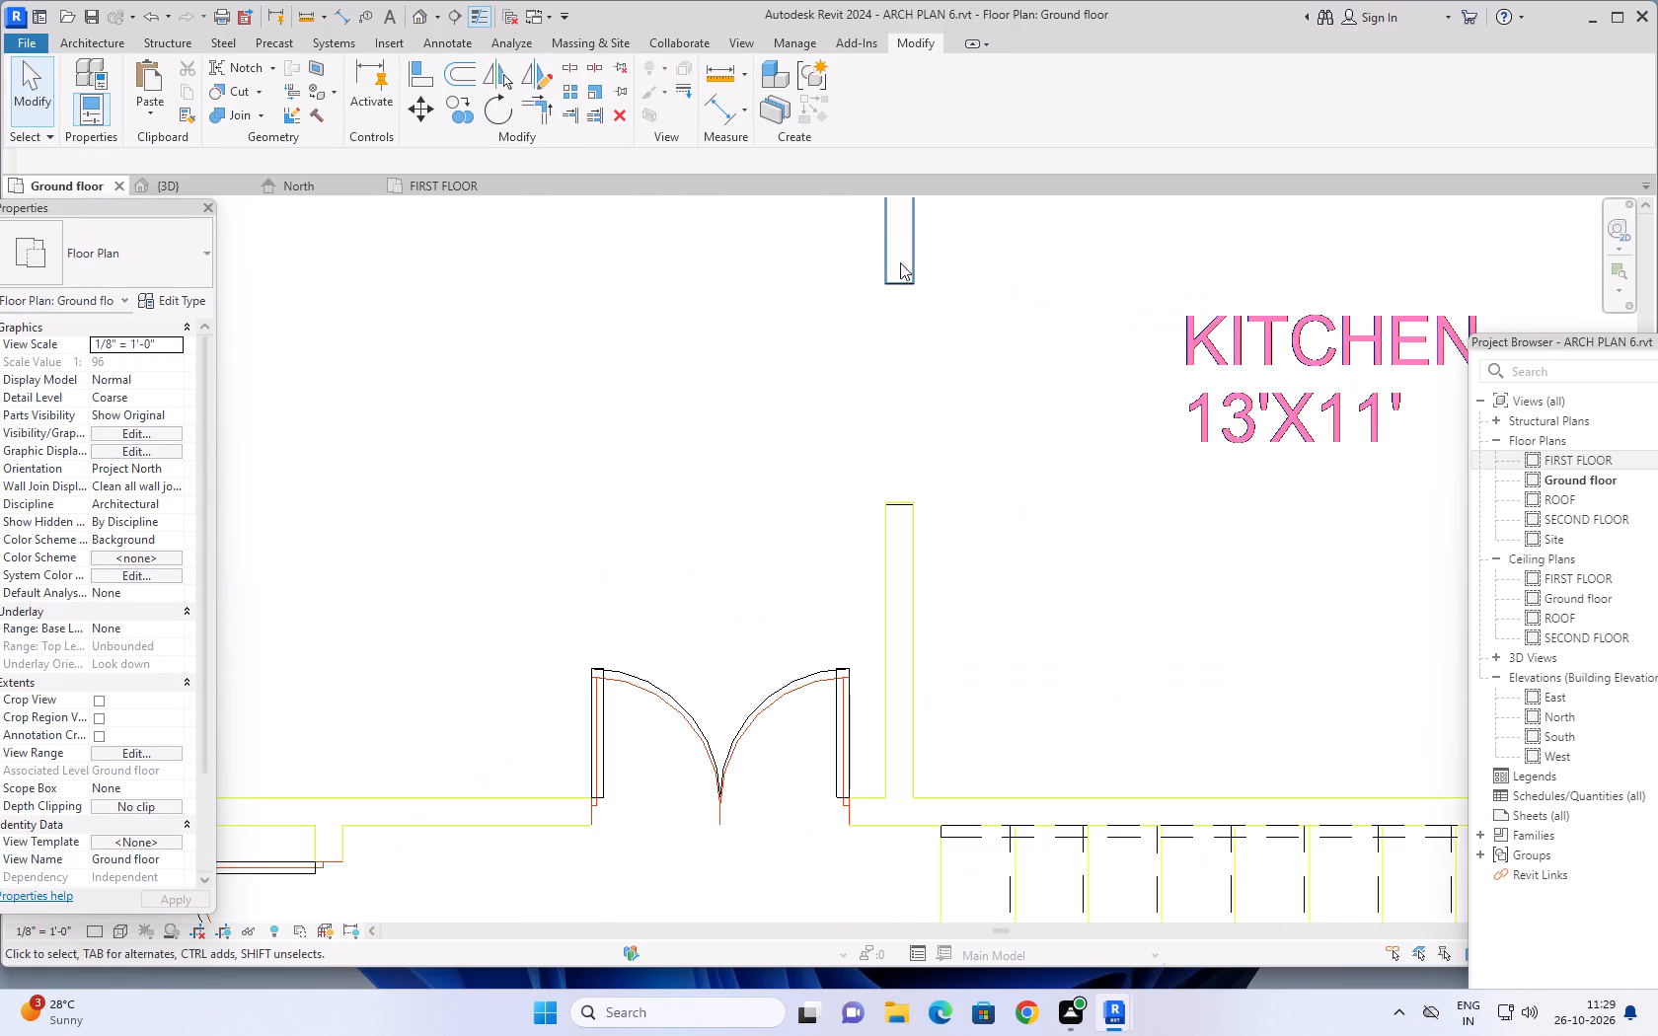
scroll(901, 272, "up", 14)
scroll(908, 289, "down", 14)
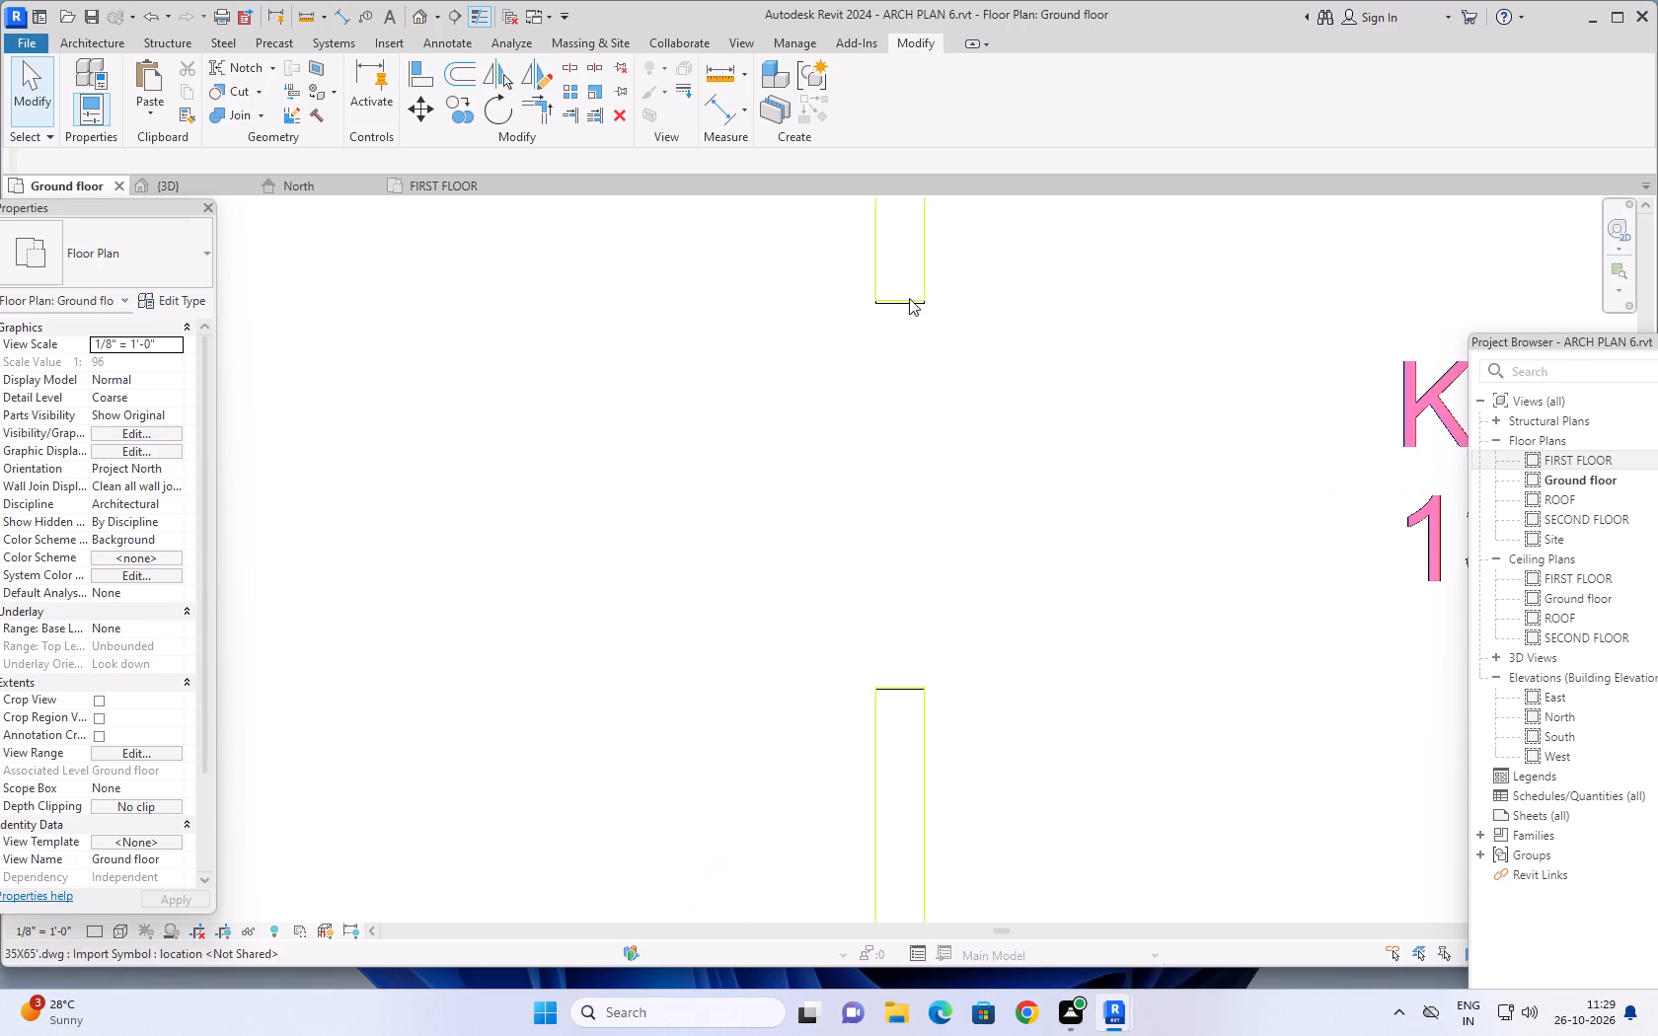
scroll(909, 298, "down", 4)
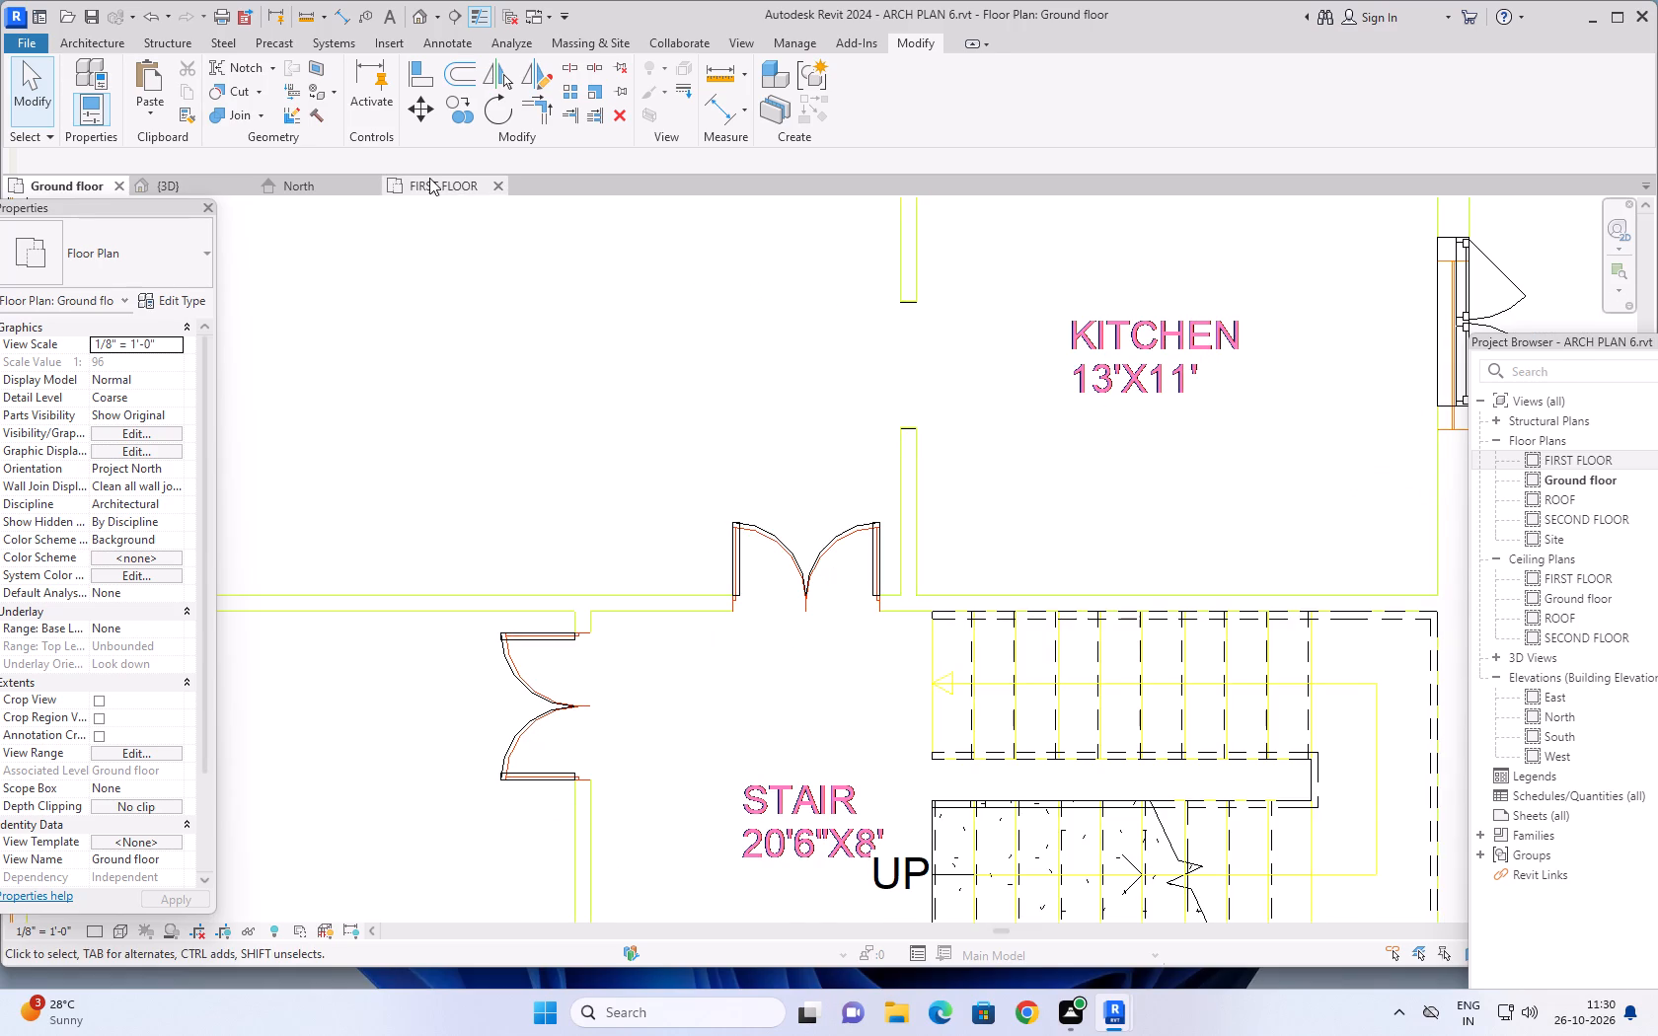
In the FIRST FLOOR plan, delete the full-length 4.5" wall between the TV lounge and the kitchen.
left_click(429, 178)
scroll(1067, 467, "down", 1)
scroll(916, 671, "up", 6)
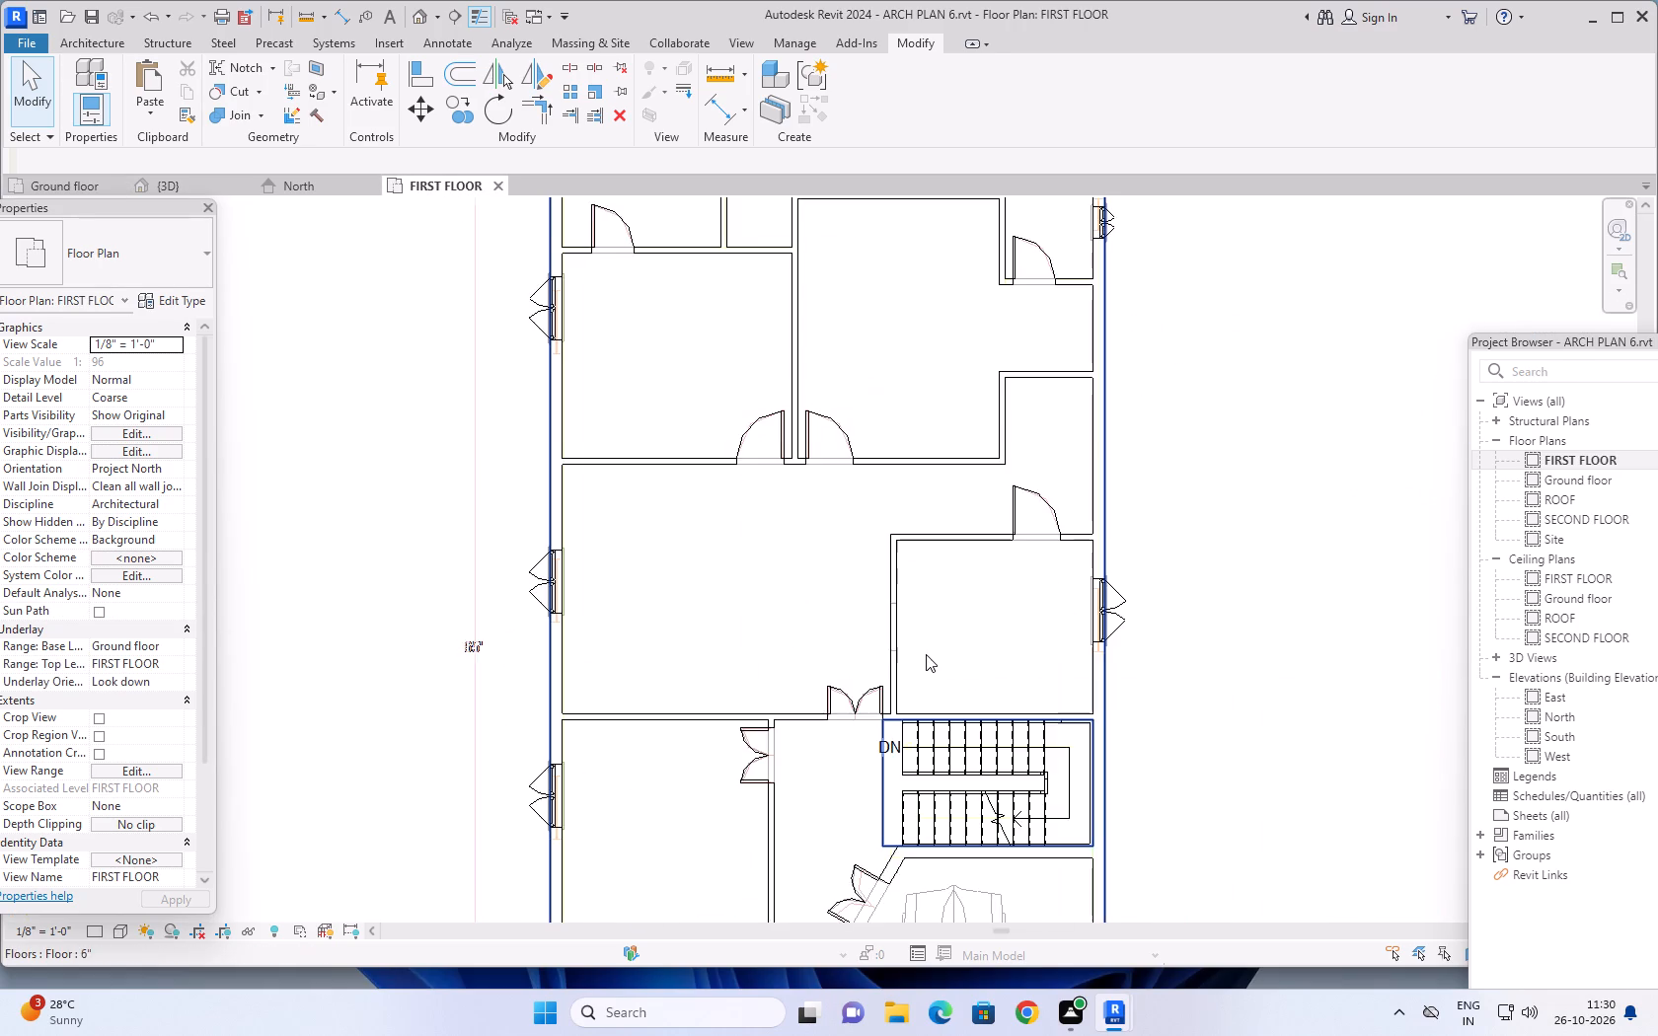
middle_click_drag(924, 648, 937, 527)
scroll(938, 530, "up", 6)
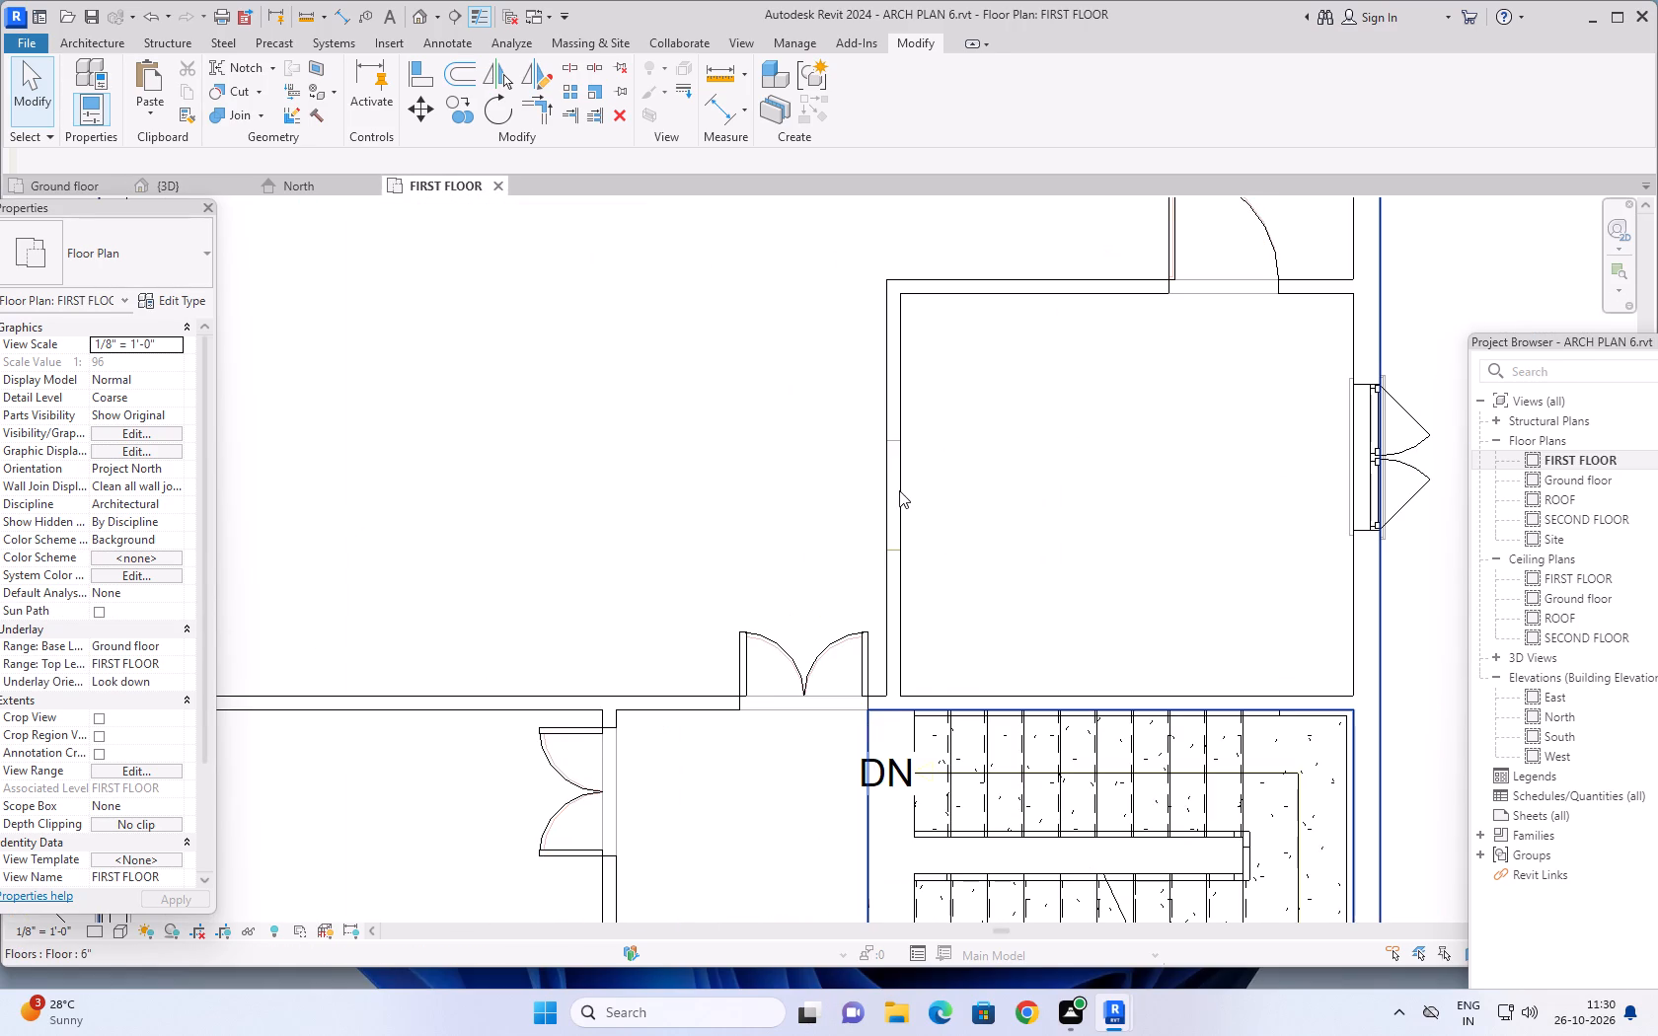
left_click(898, 487)
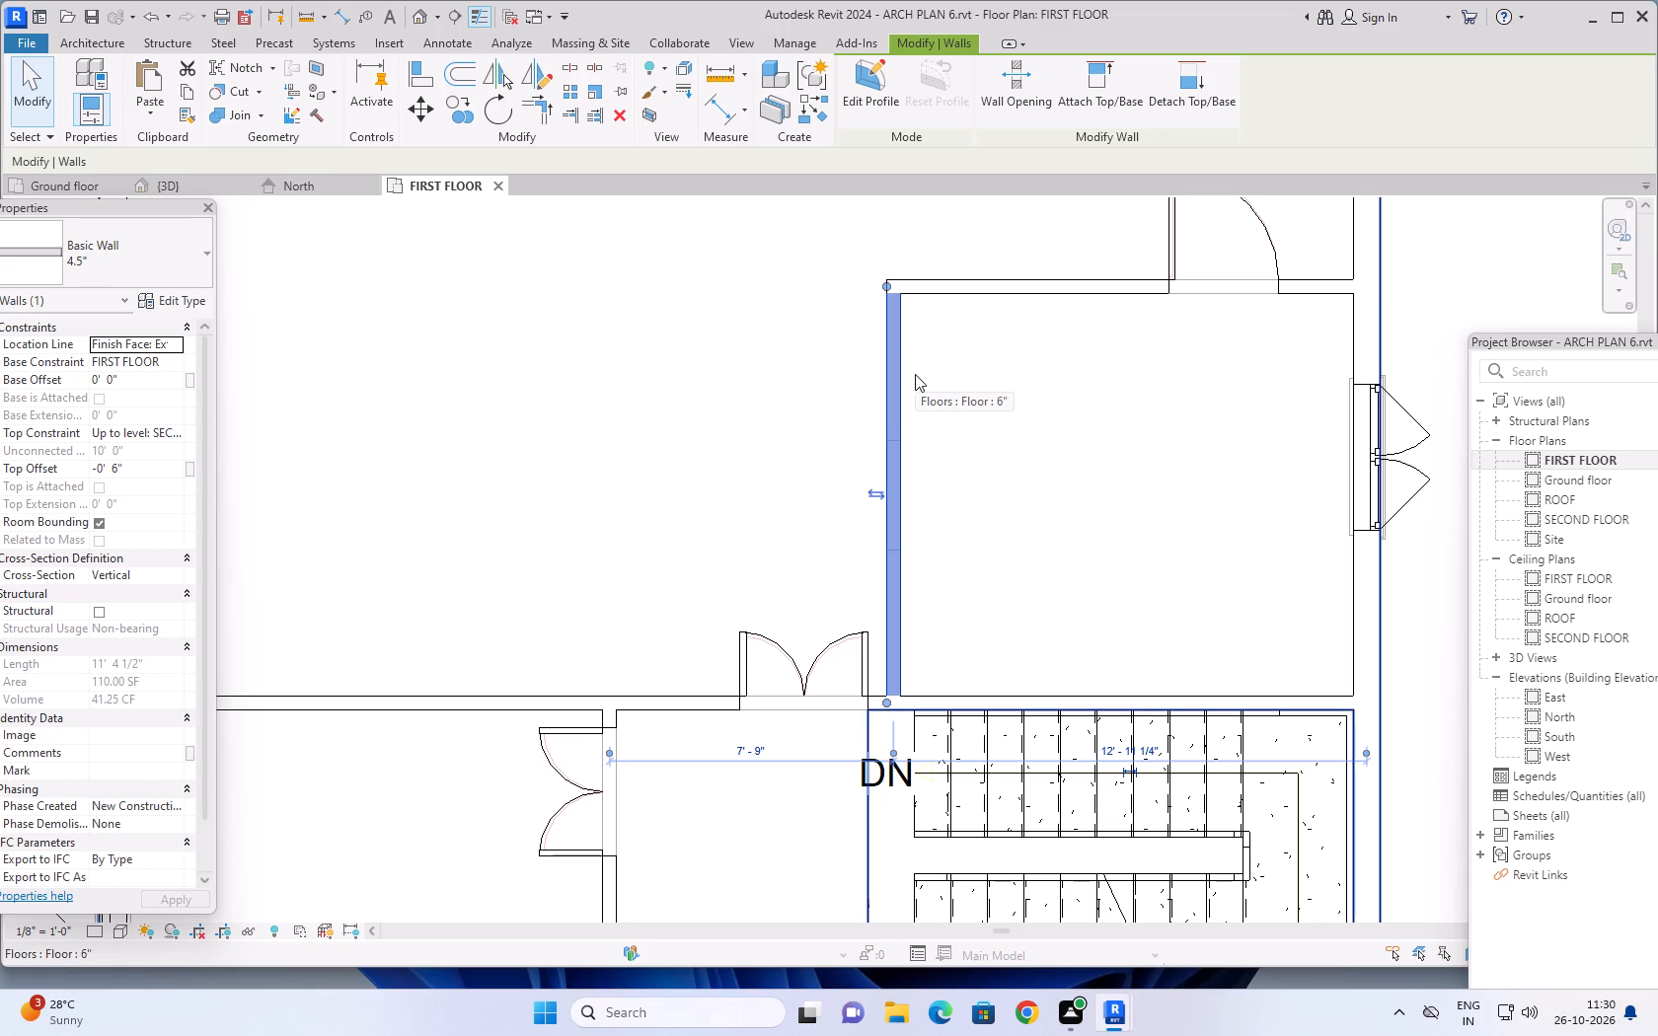
key("Delete")
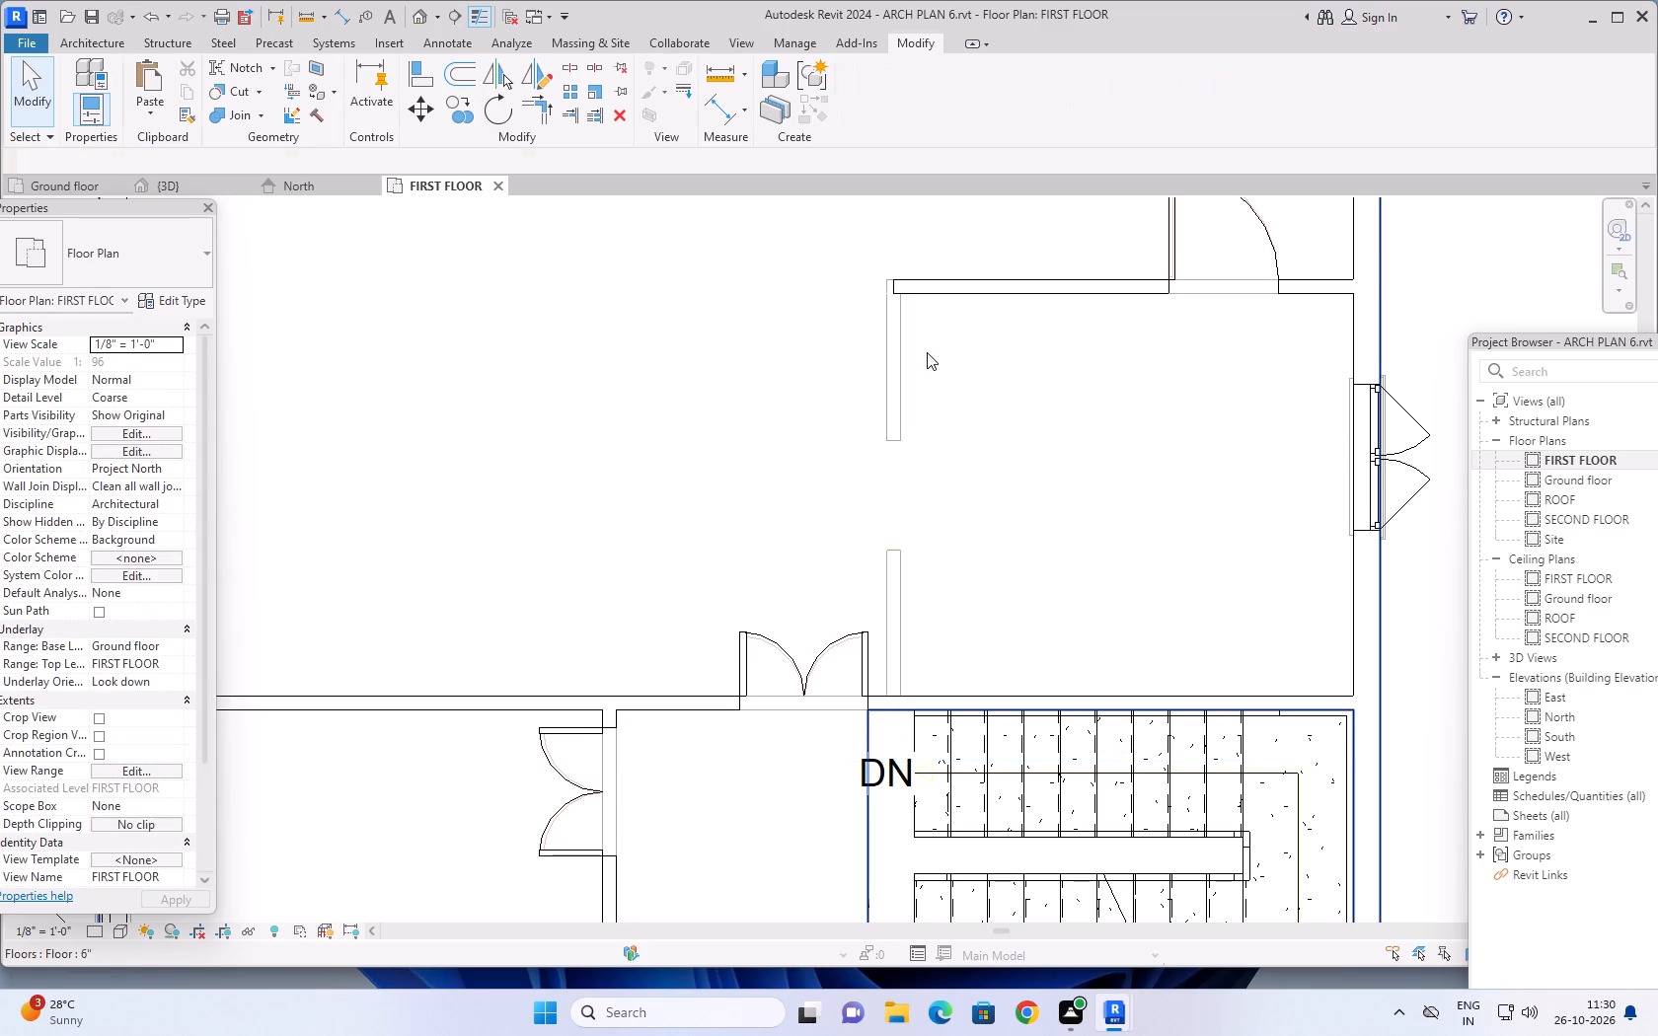
Copy the two 4.5" wall pieces beside the kitchen opening from the Ground floor plan and paste them aligned to the FIRST FLOOR level.
scroll(938, 374, "down", 5)
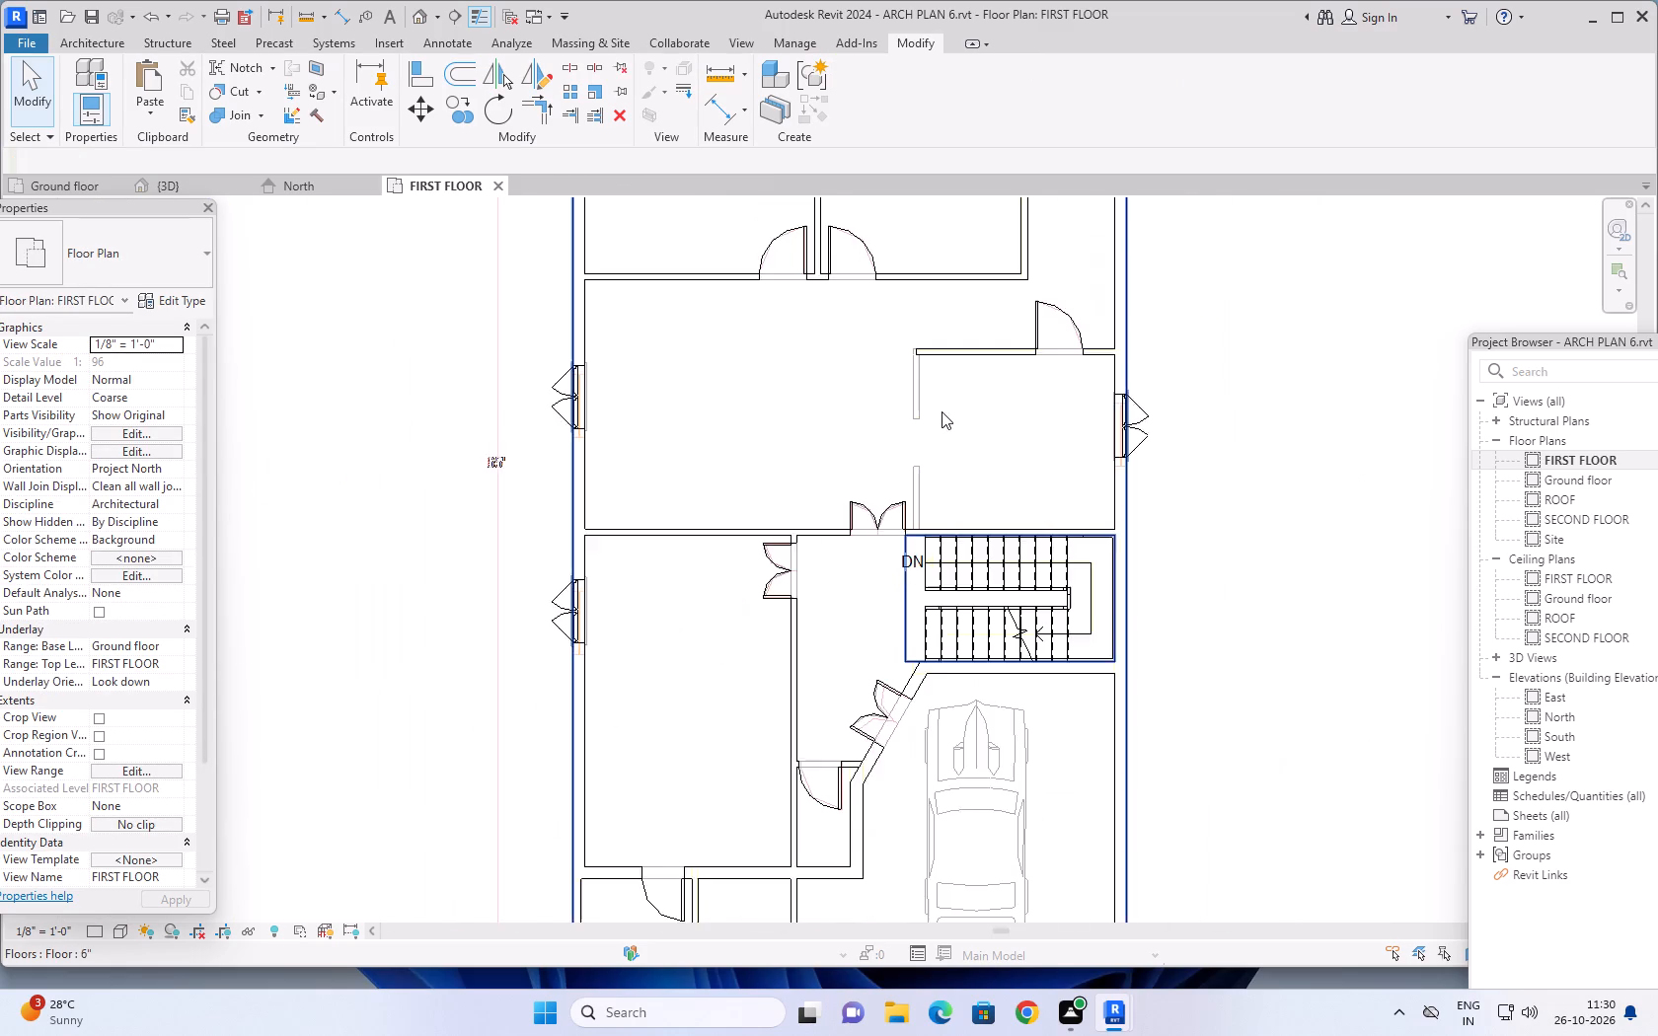
scroll(942, 411, "down", 3)
left_click(87, 184)
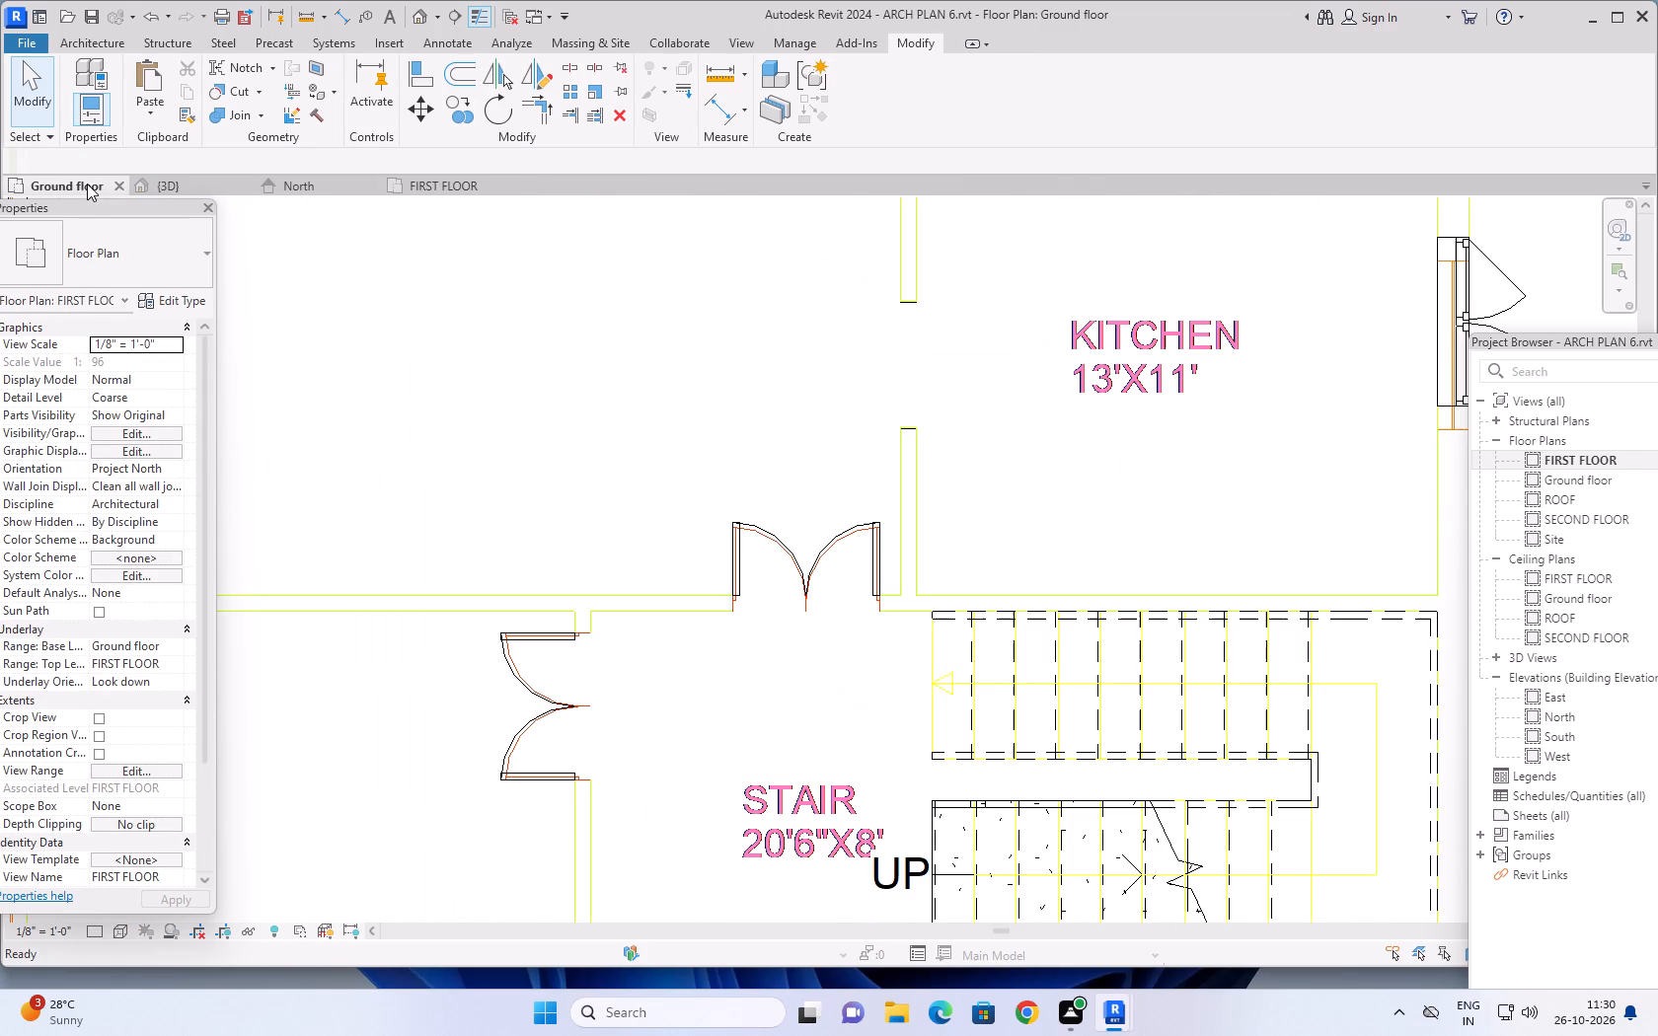
left_click(914, 488)
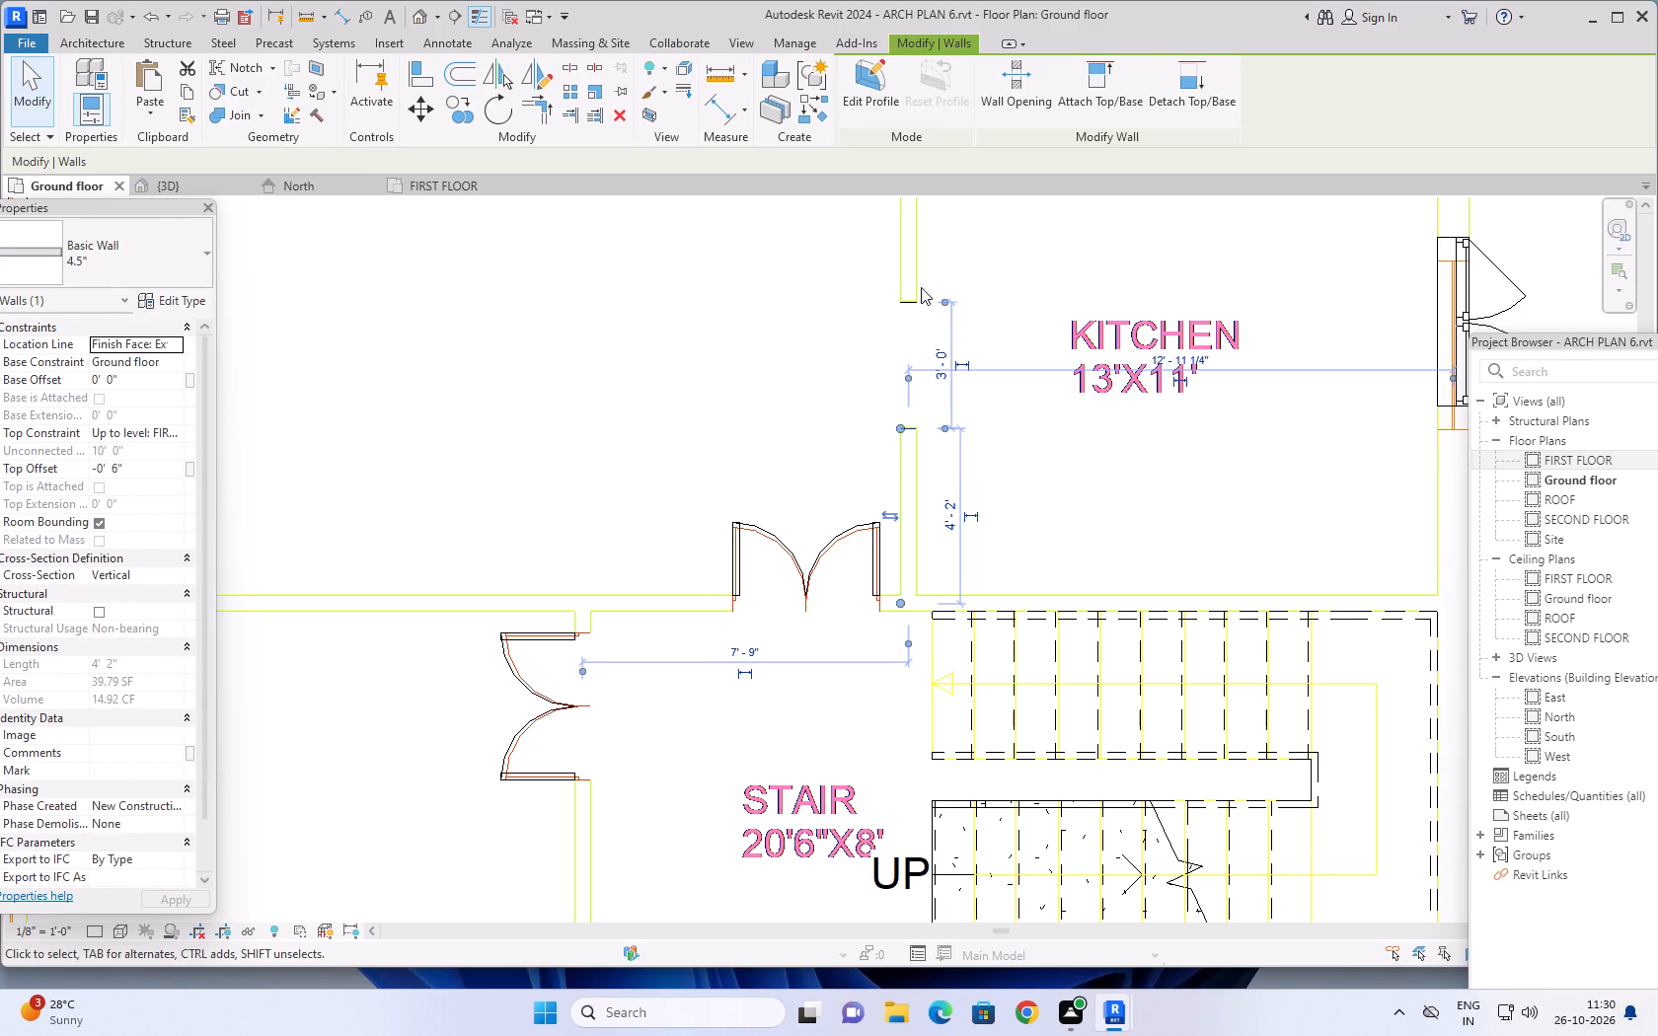
left_click(914, 277, "ctrl")
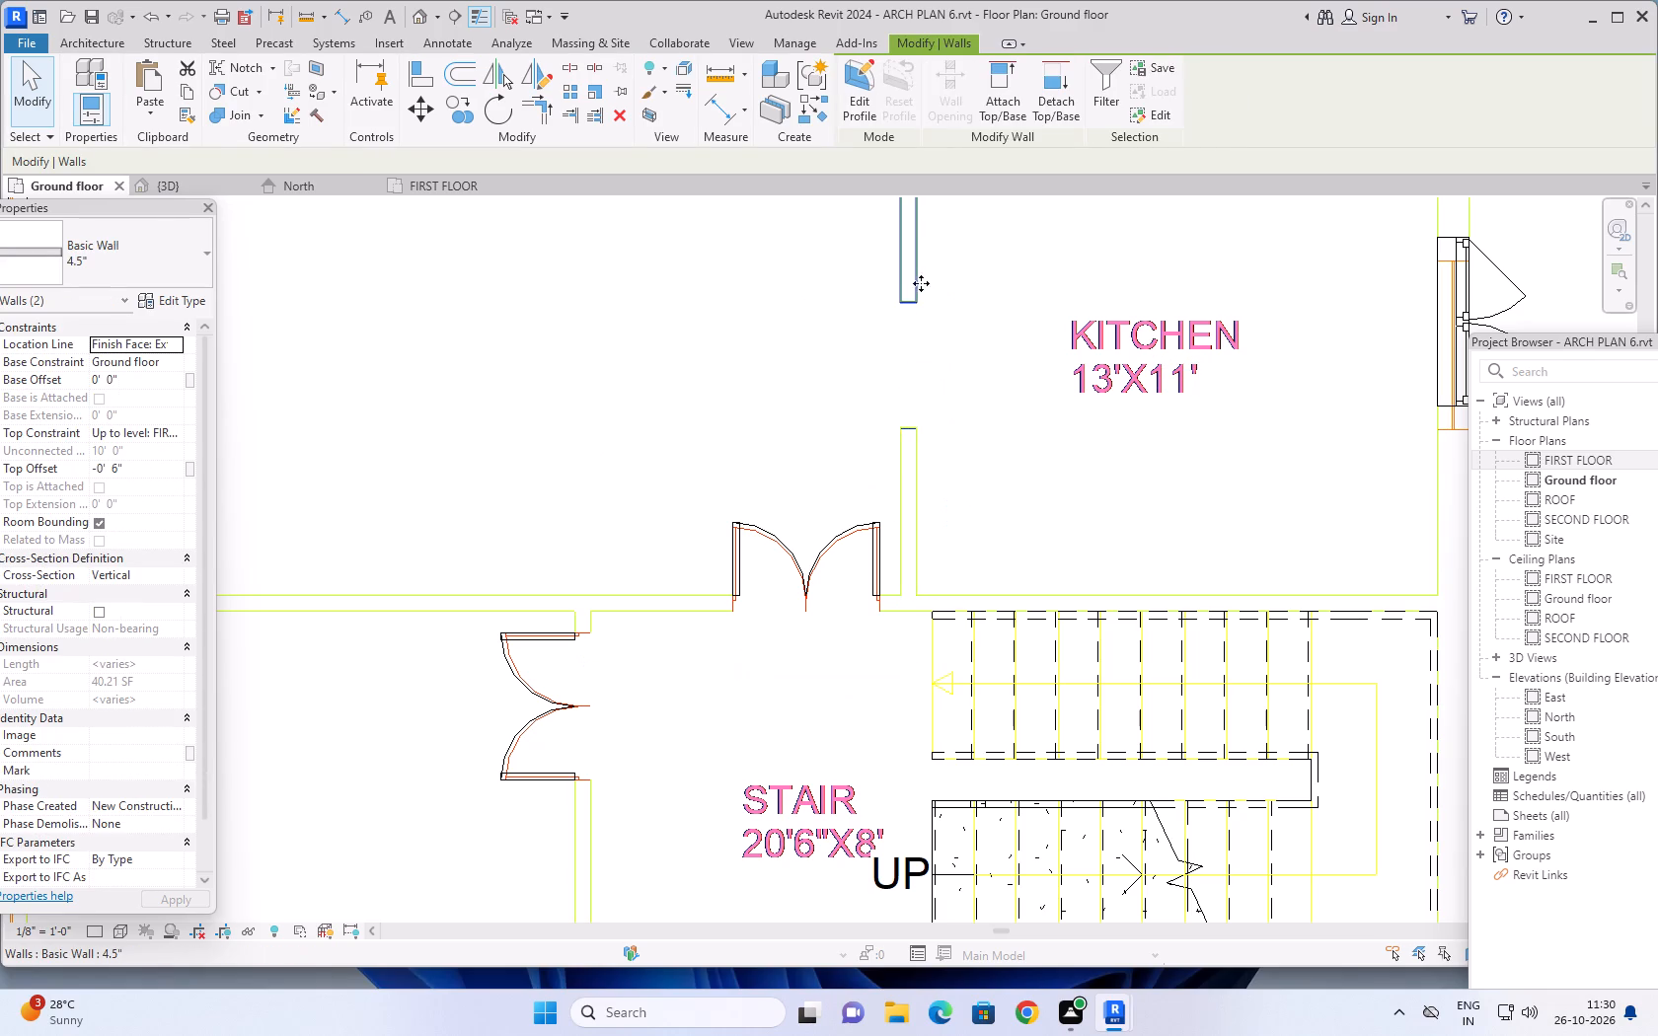
left_click(189, 89)
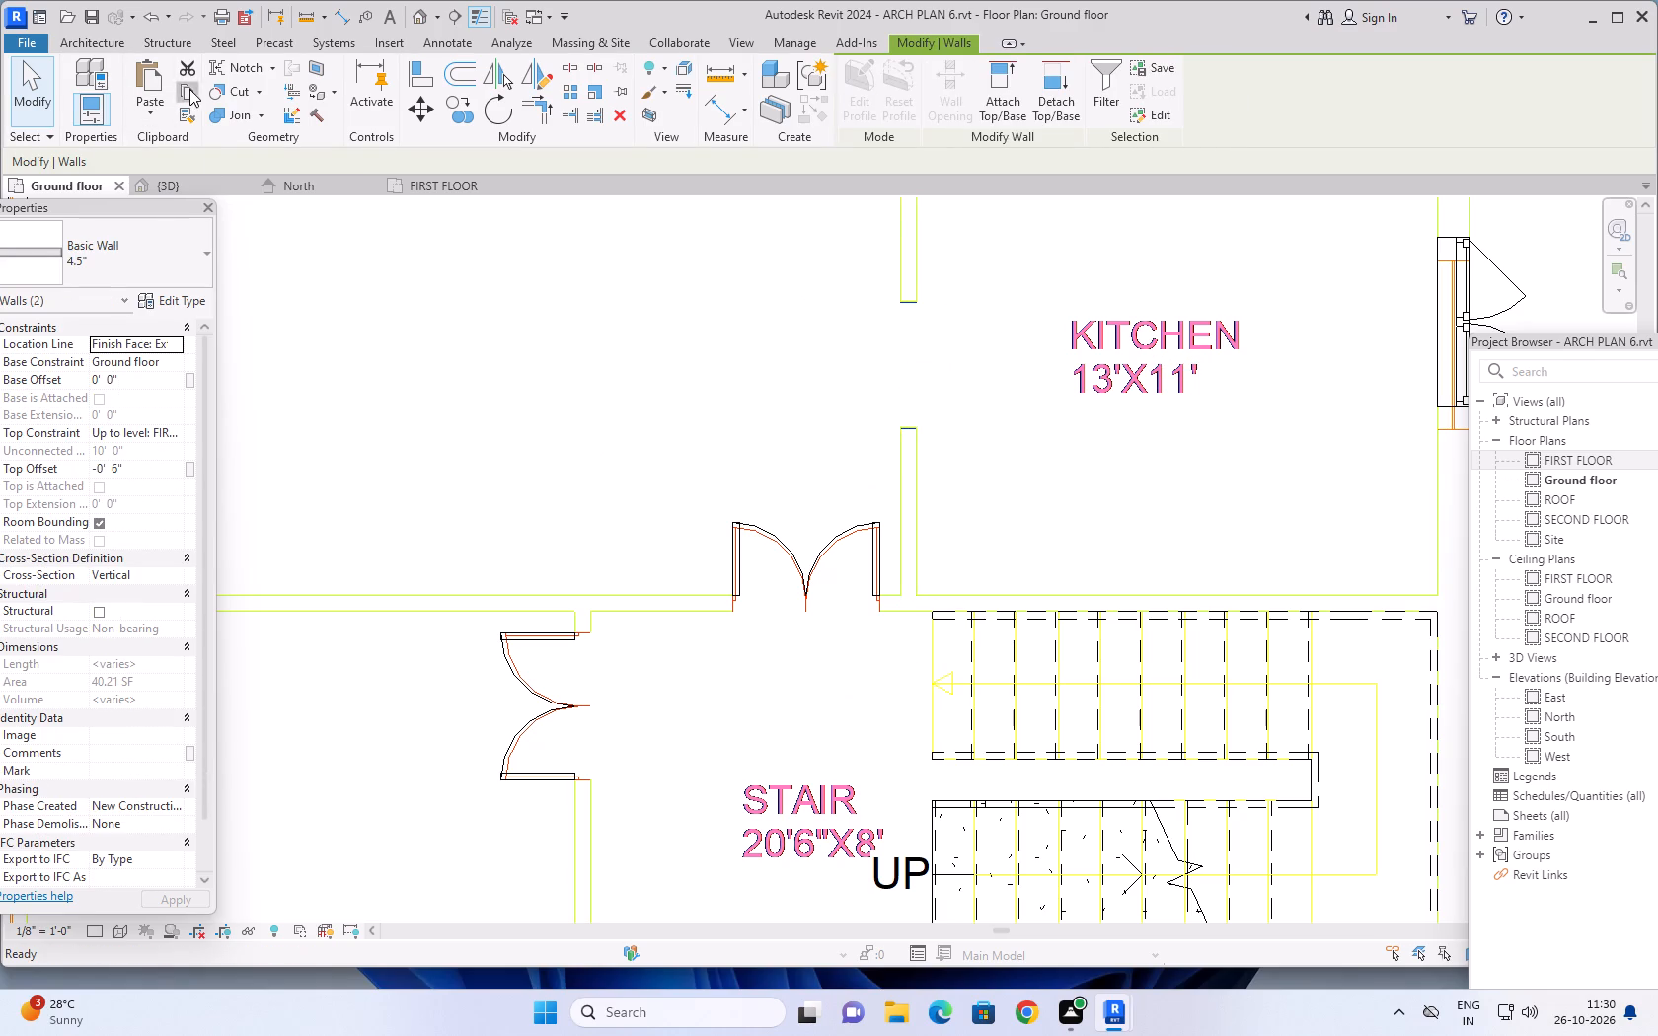
left_click(164, 109)
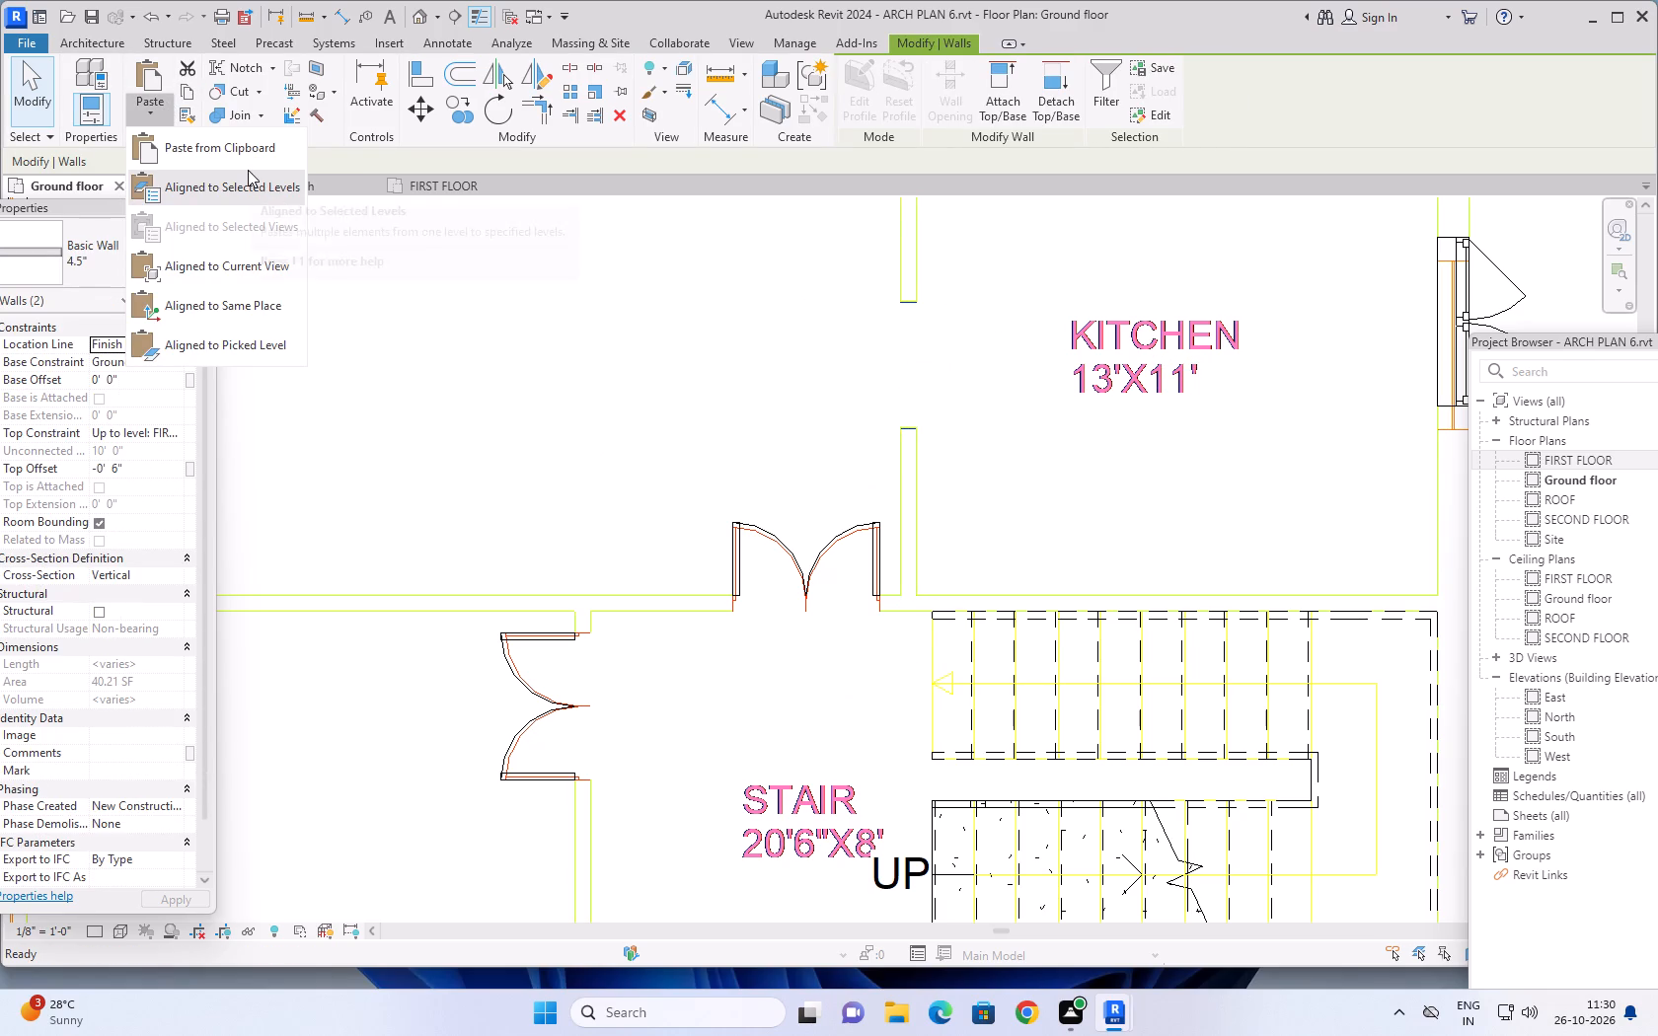
left_click(242, 182)
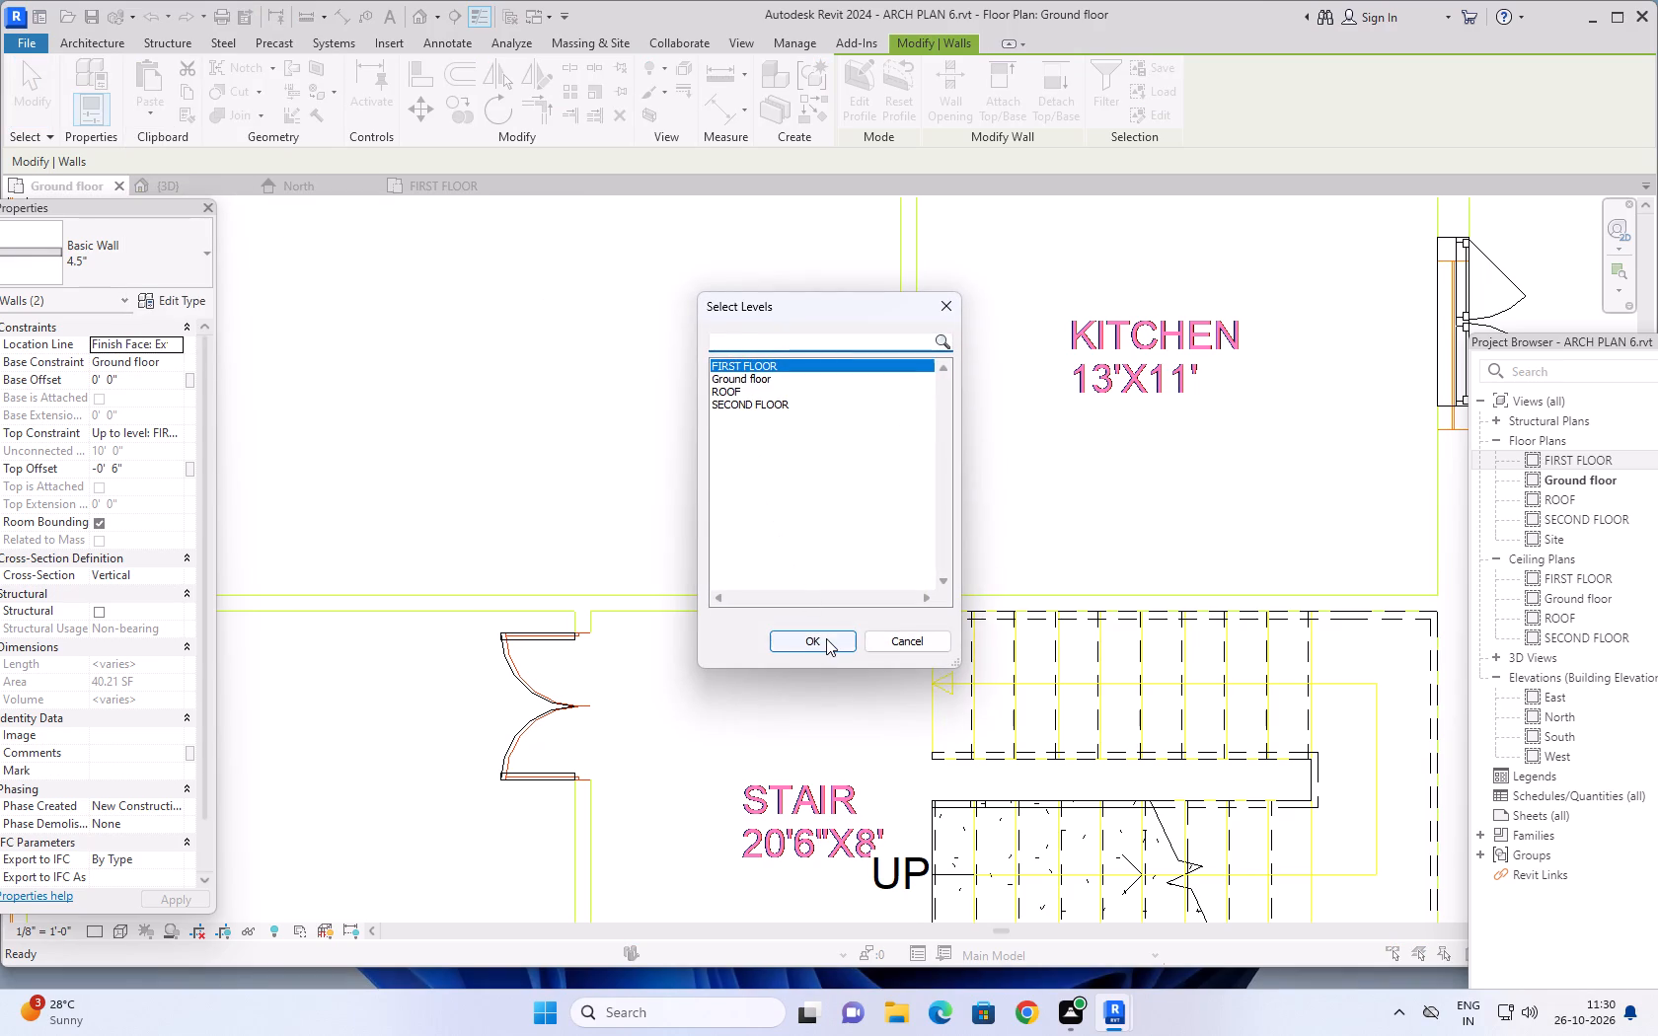
left_click(827, 638)
scroll(1037, 469, "down", 1)
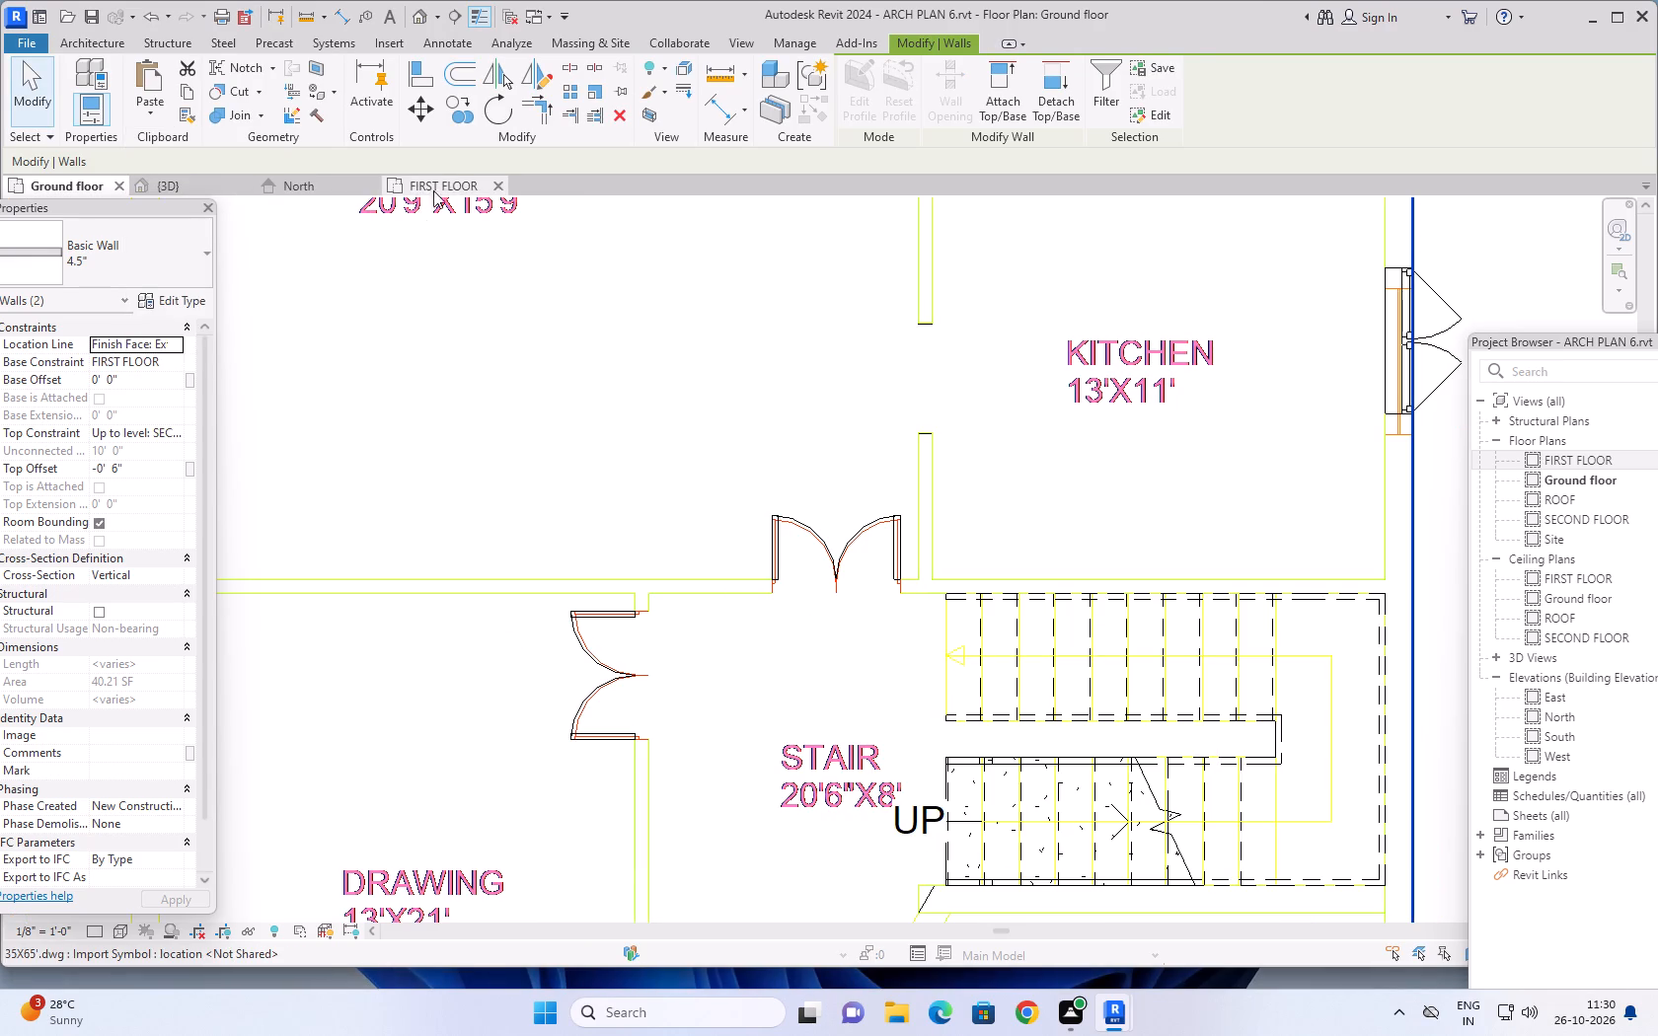
left_click(449, 182)
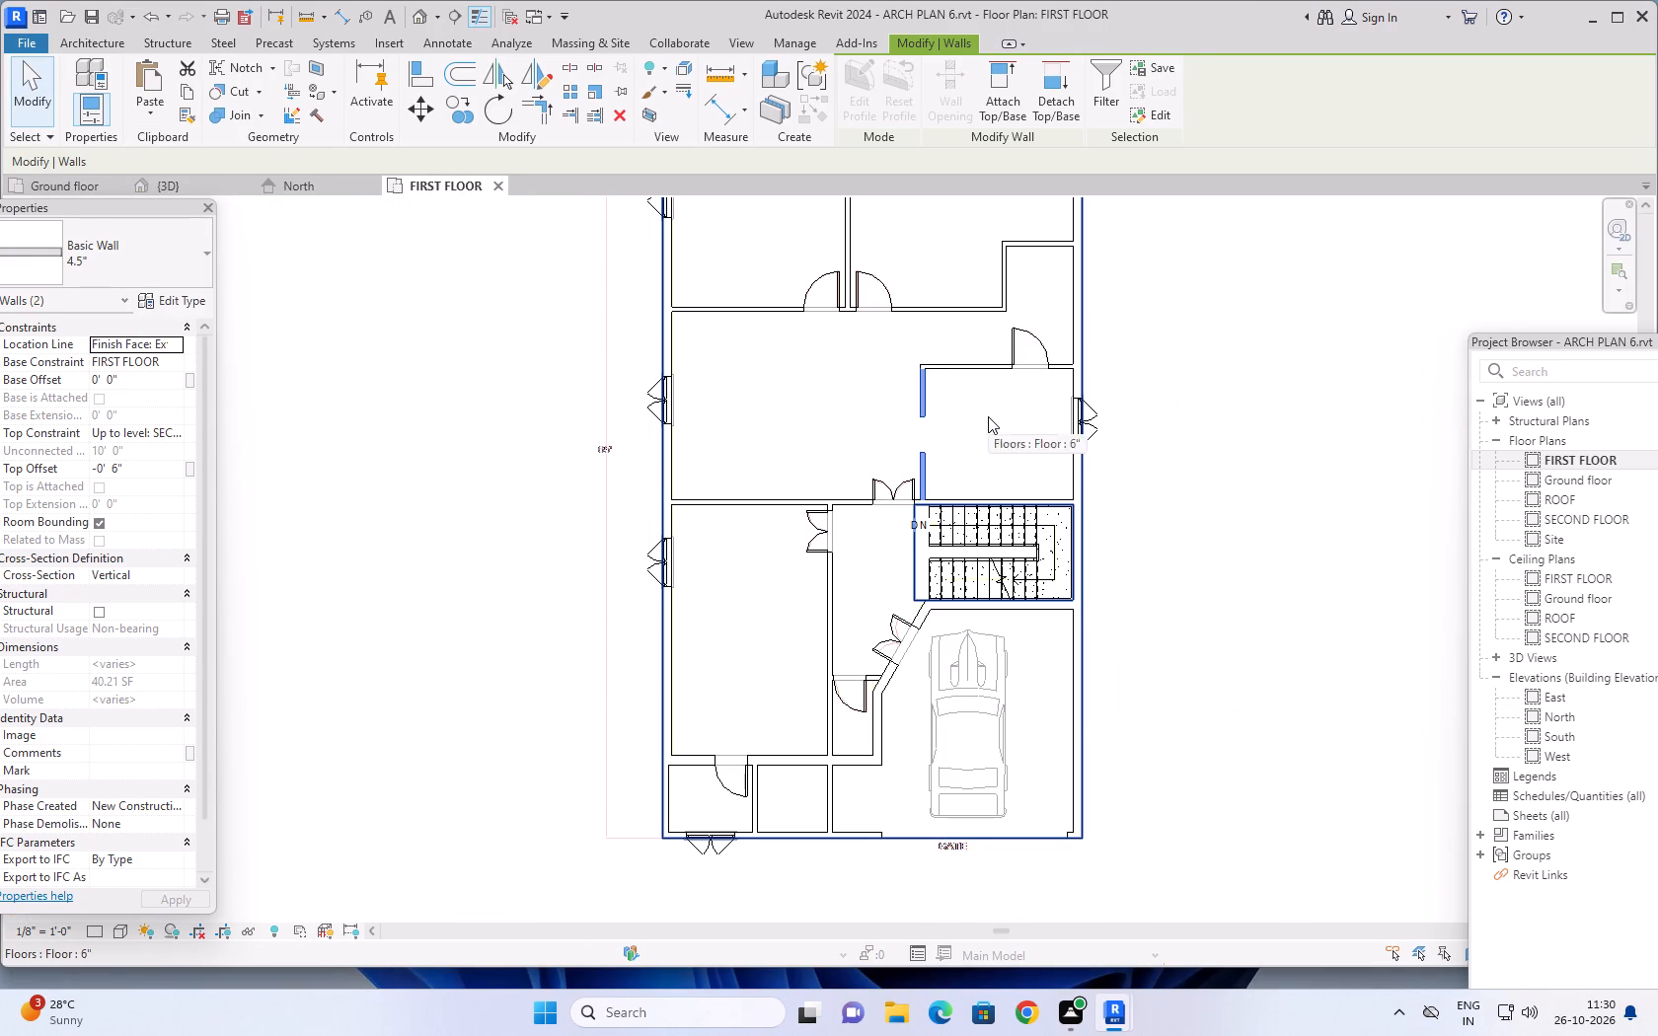
left_click(988, 416)
key("Escape")
Examine the whole FIRST FLOOR plan and the two-storey house from its front and sides in the 3D view.
scroll(1017, 428, "down", 1)
middle_click_drag(1144, 401, 1143, 413)
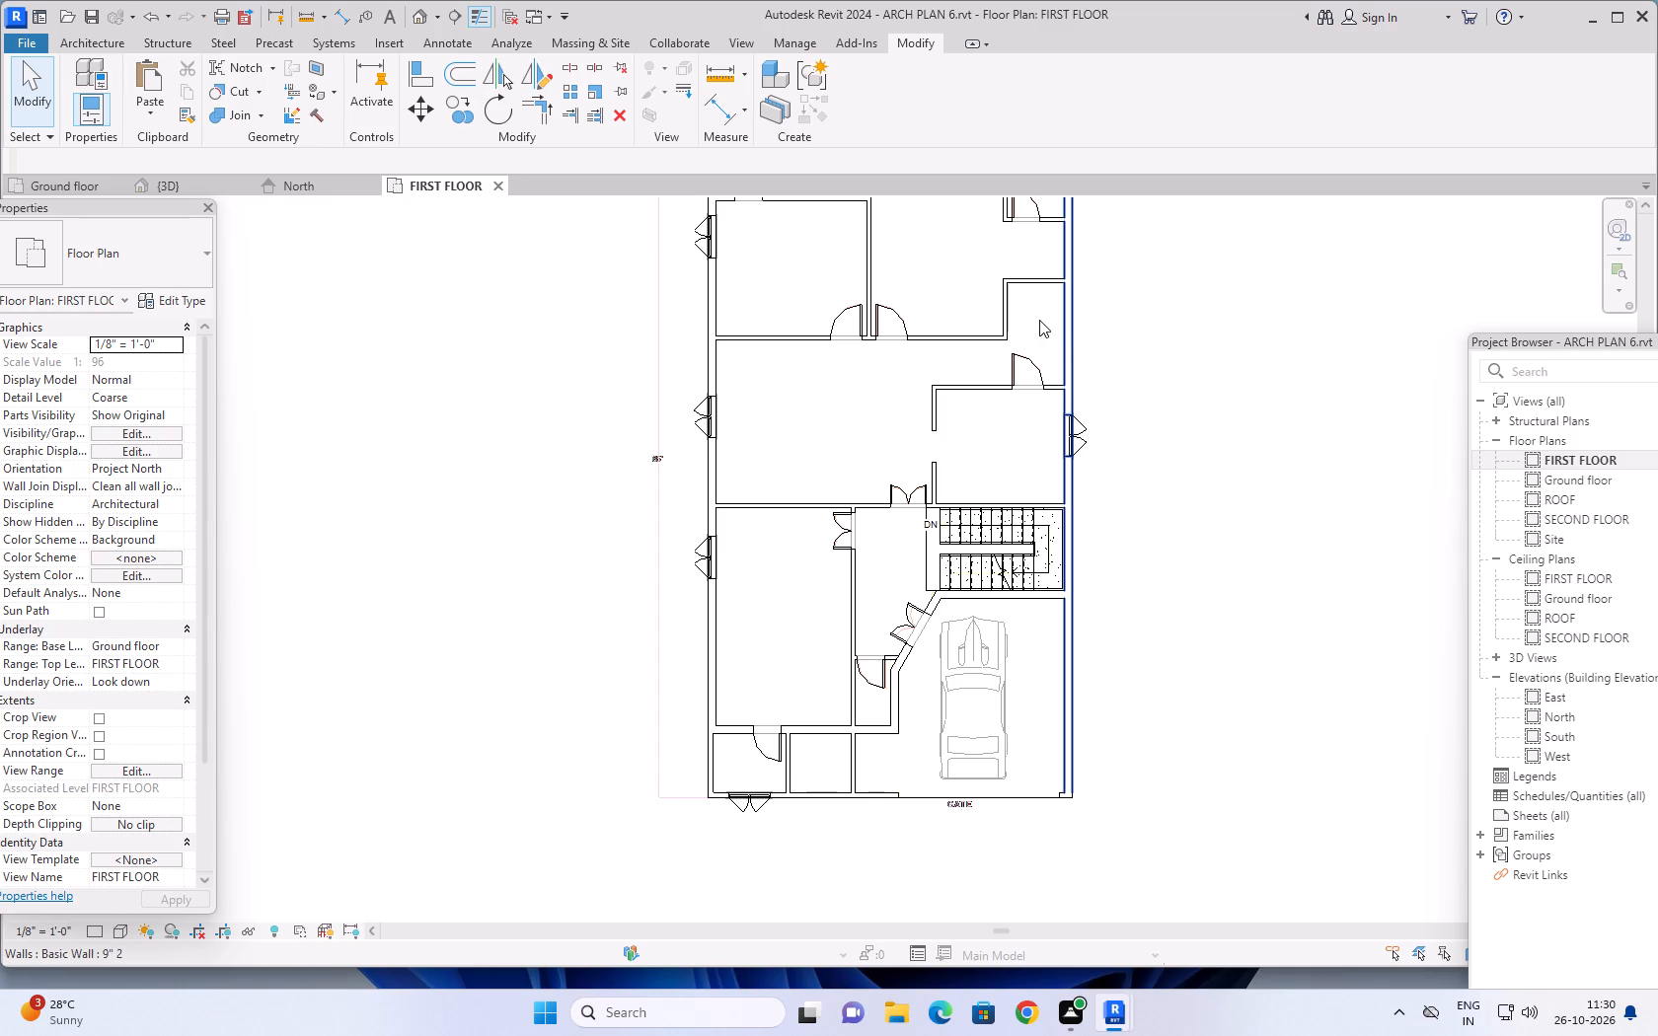
scroll(1143, 384, "down", 3)
middle_click_drag(1201, 400, 1068, 487)
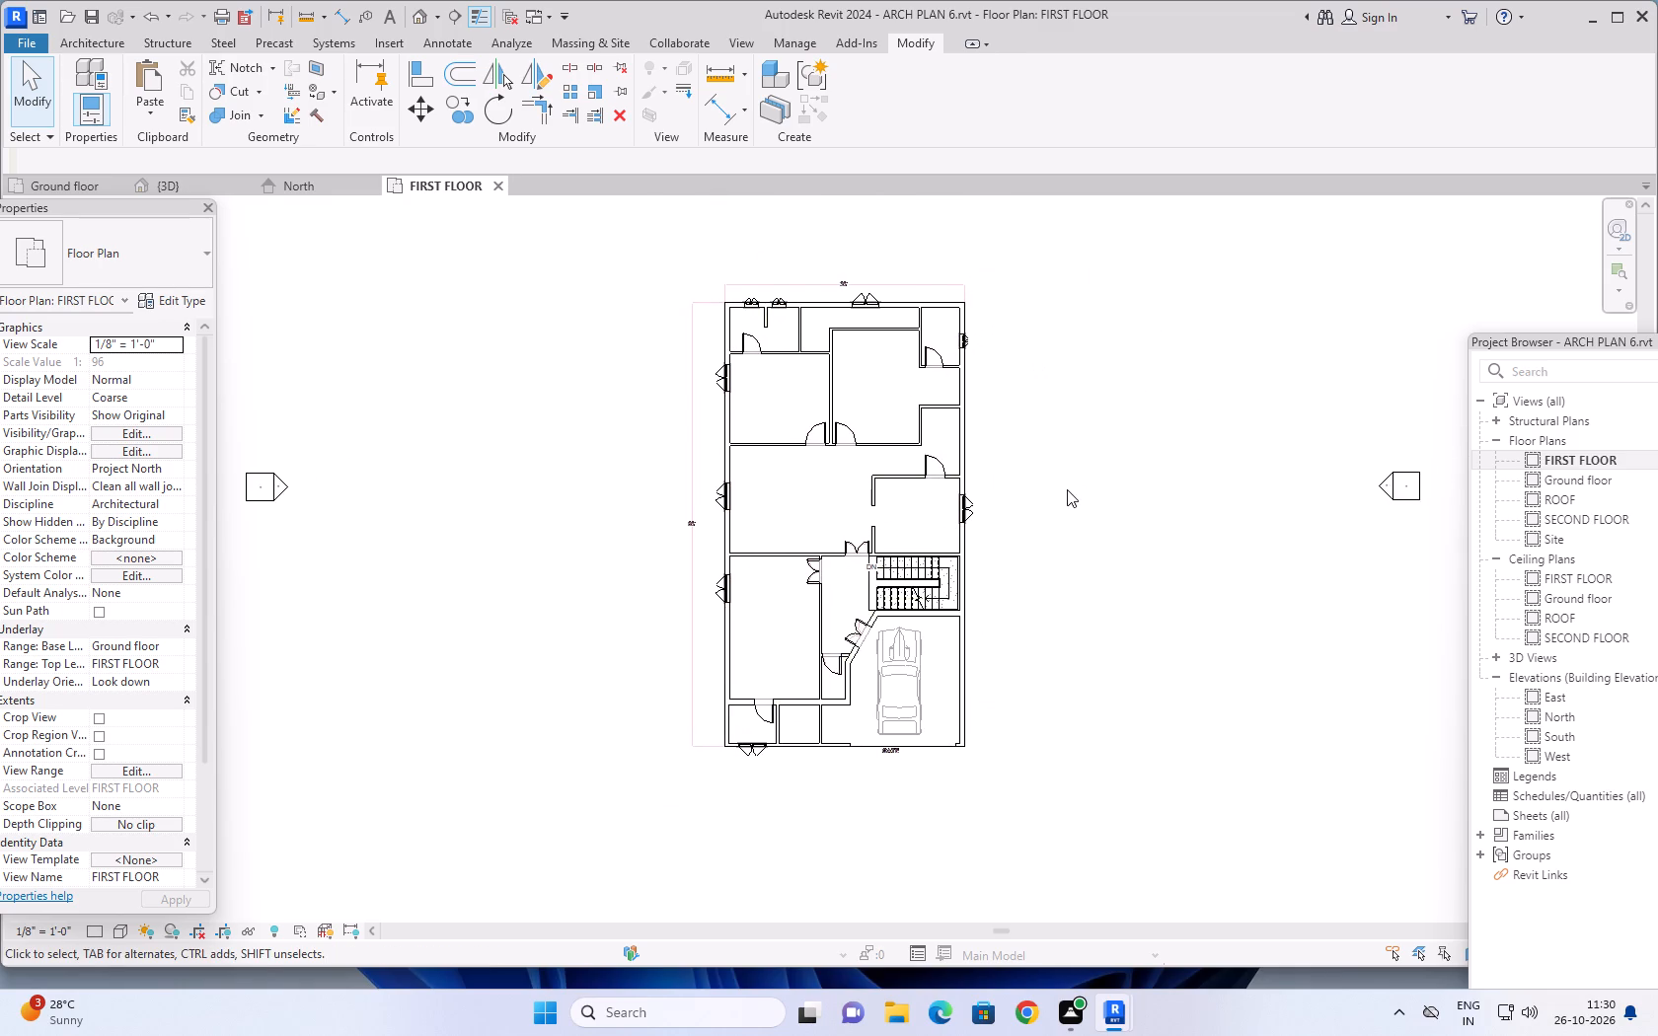
middle_click_drag(1053, 527, 1081, 497)
scroll(1073, 502, "up", 1)
middle_click_drag(1080, 485, 1069, 523)
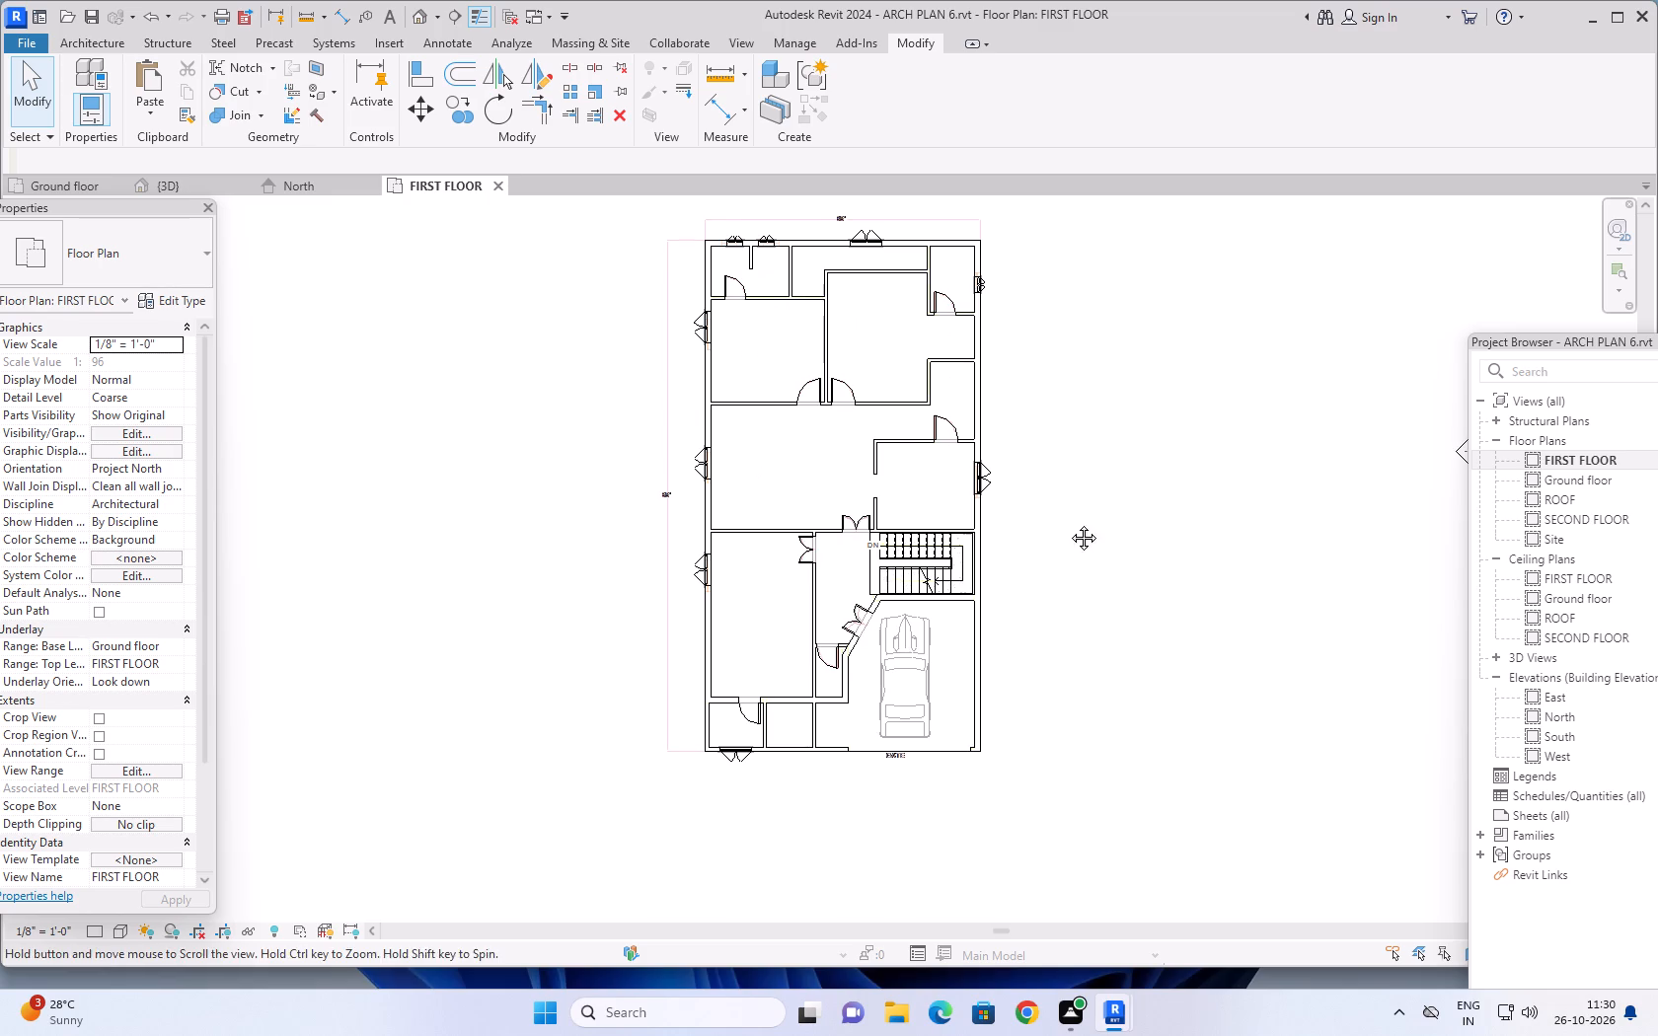
middle_click_drag(1069, 523, 1059, 552)
scroll(1049, 523, "down", 2)
middle_click_drag(1089, 511, 1069, 528)
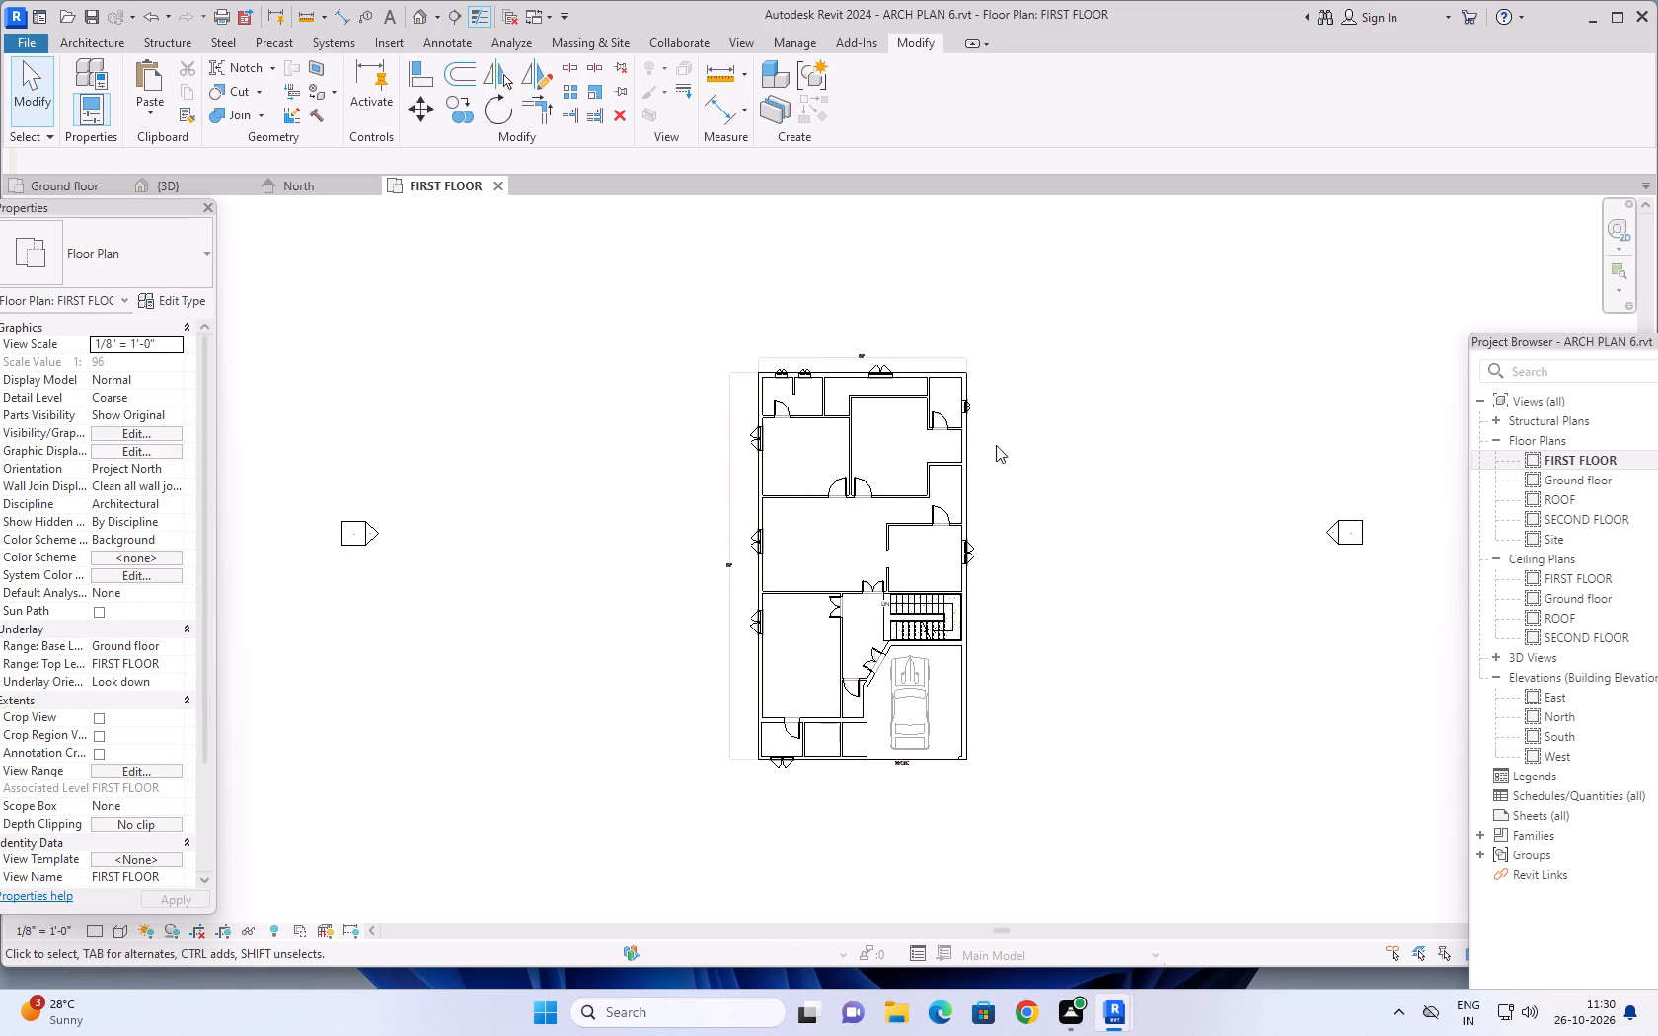
left_click(187, 179)
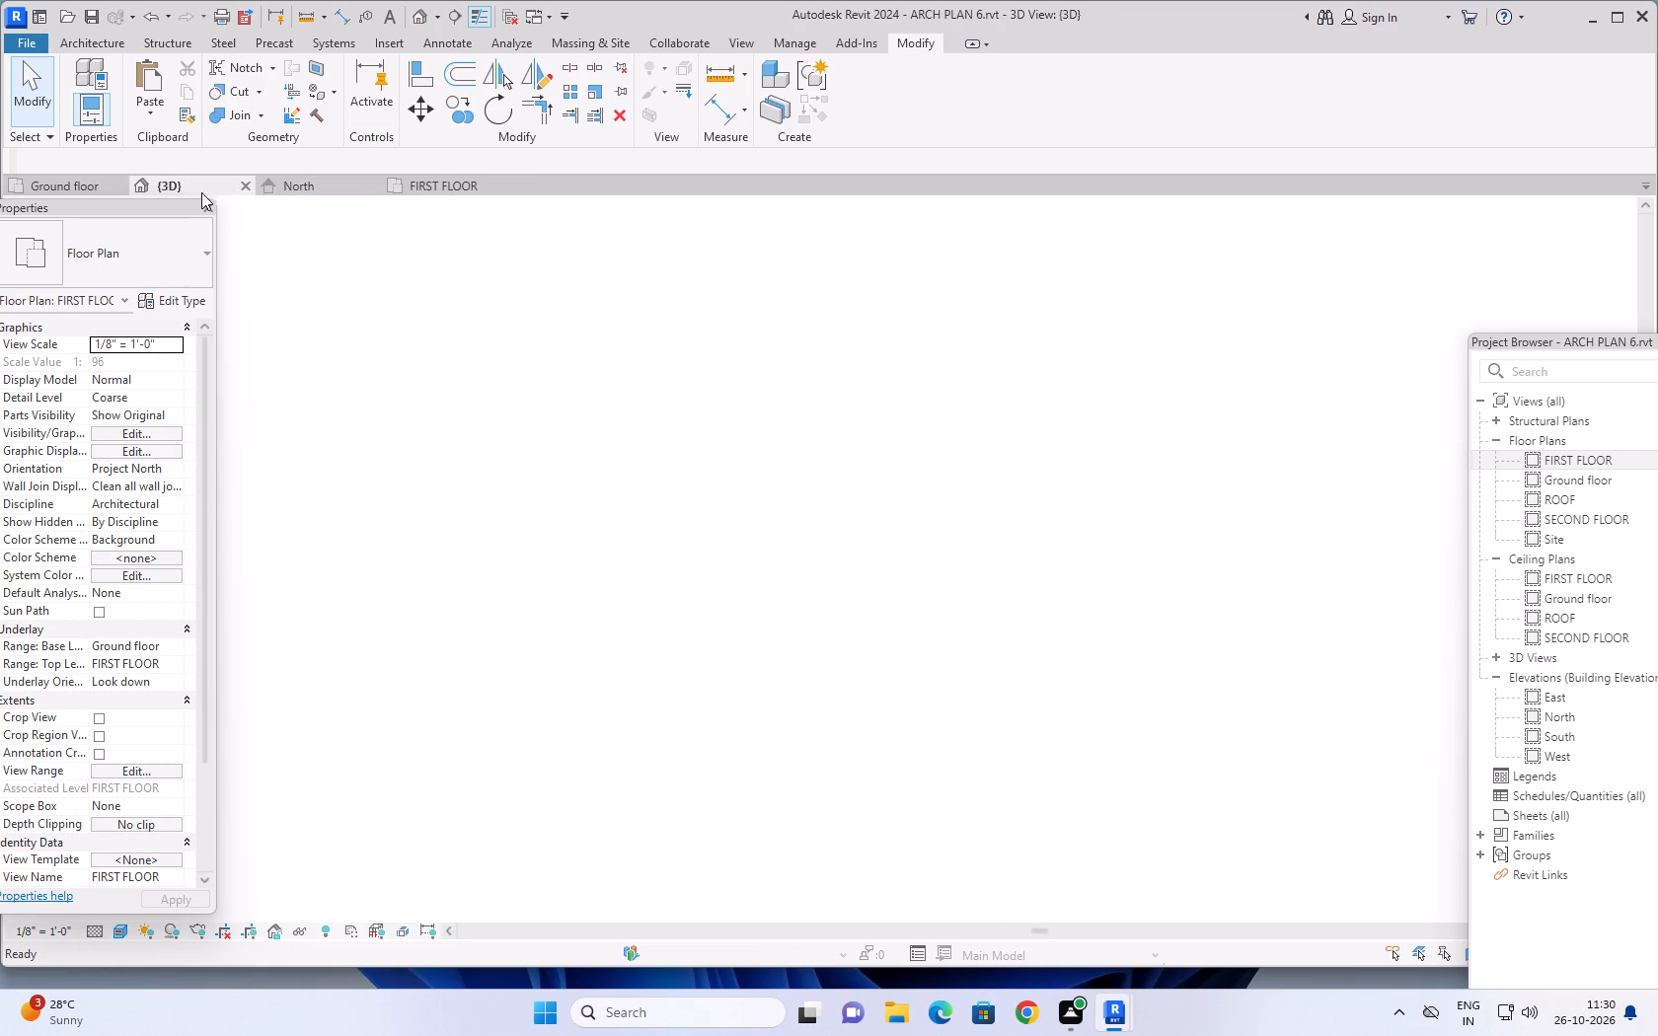
middle_click_drag(1176, 610, 1136, 613)
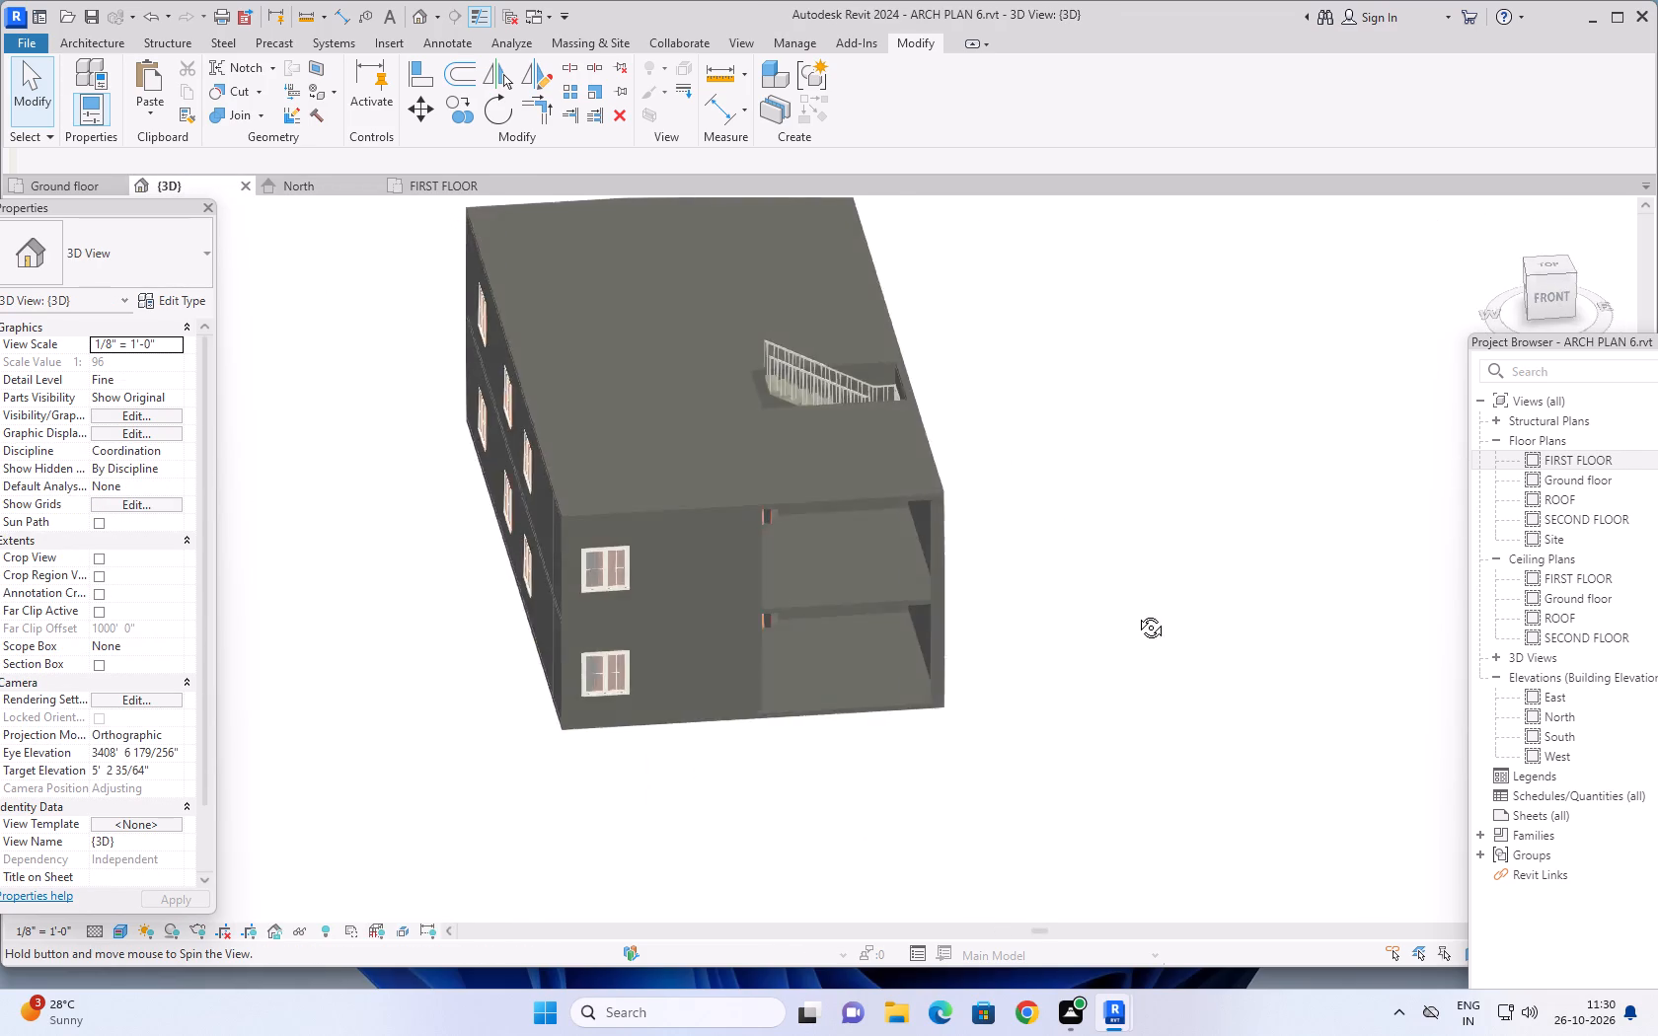
middle_click_drag(1136, 613, 823, 670)
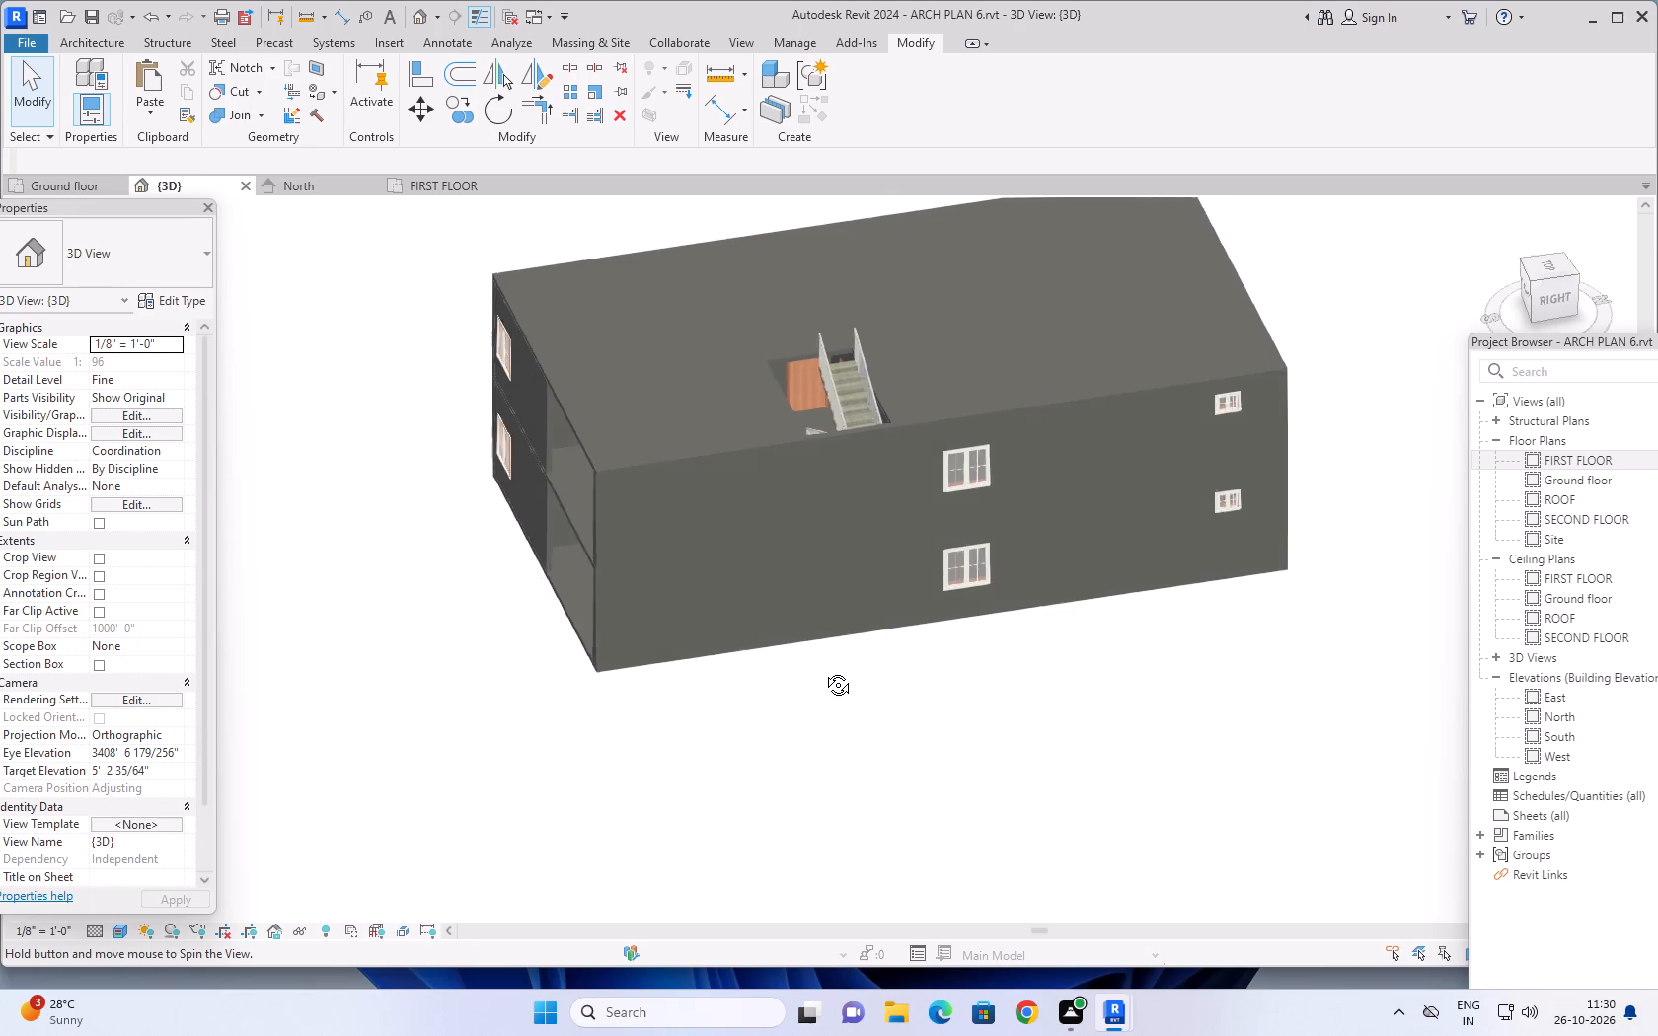
middle_click_drag(823, 670, 1177, 546)
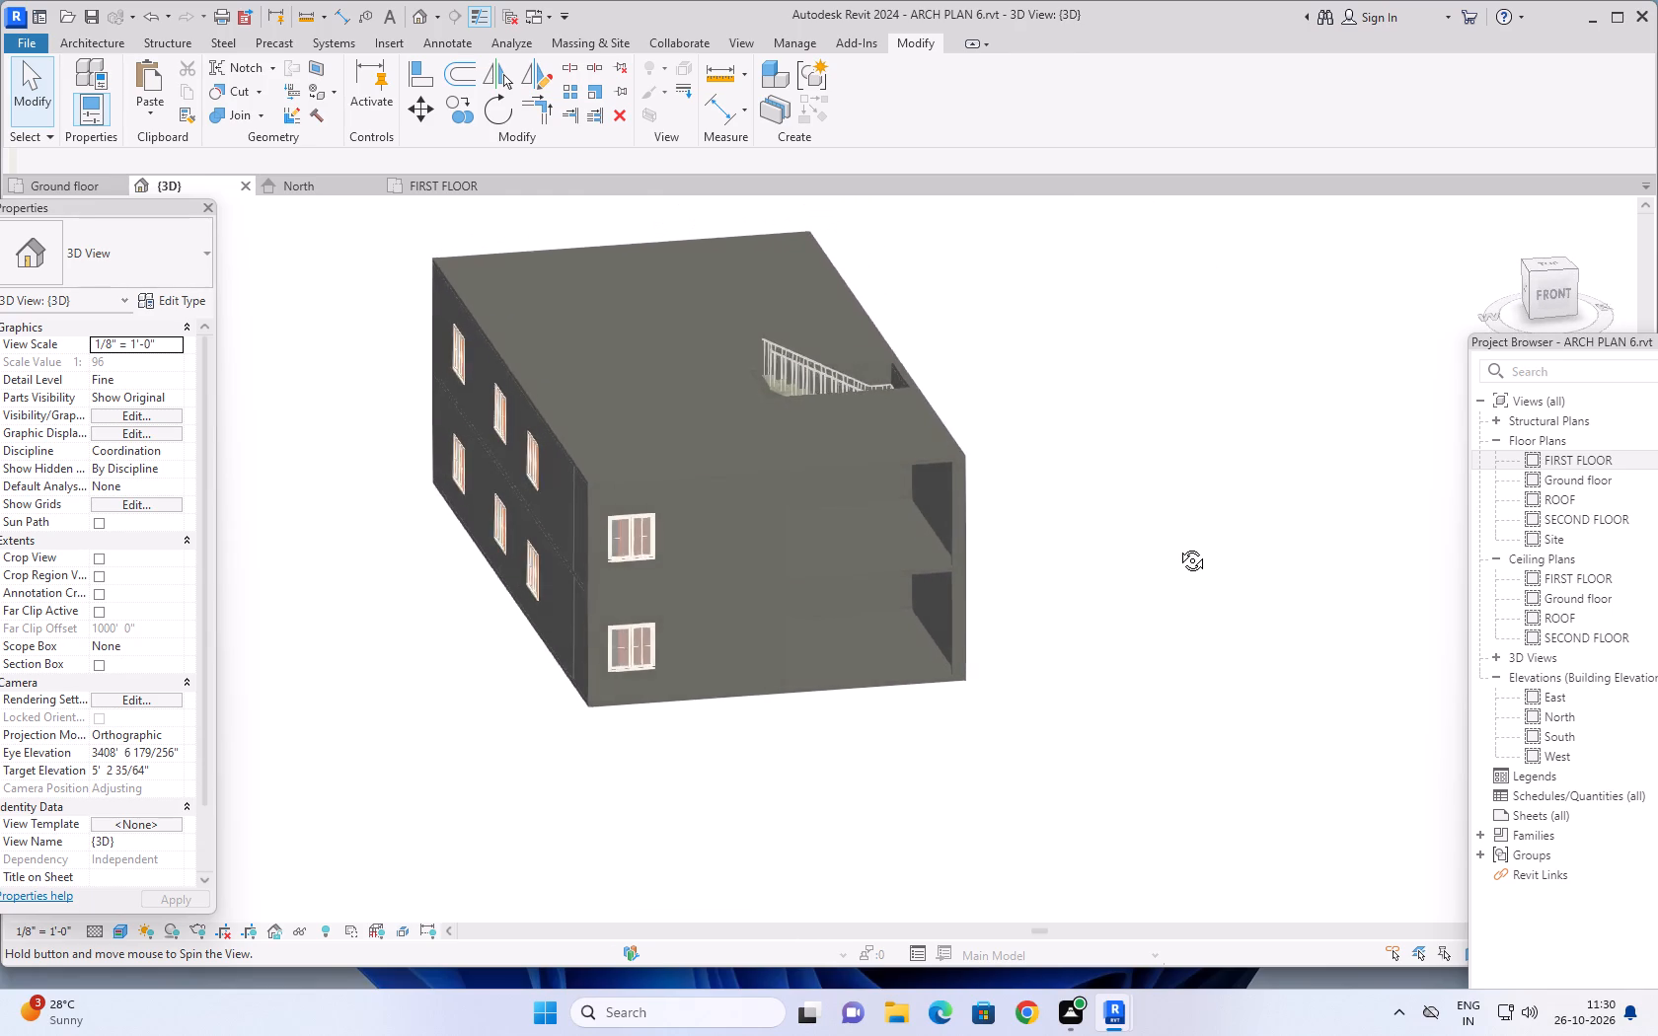
middle_click_drag(1177, 546, 989, 616)
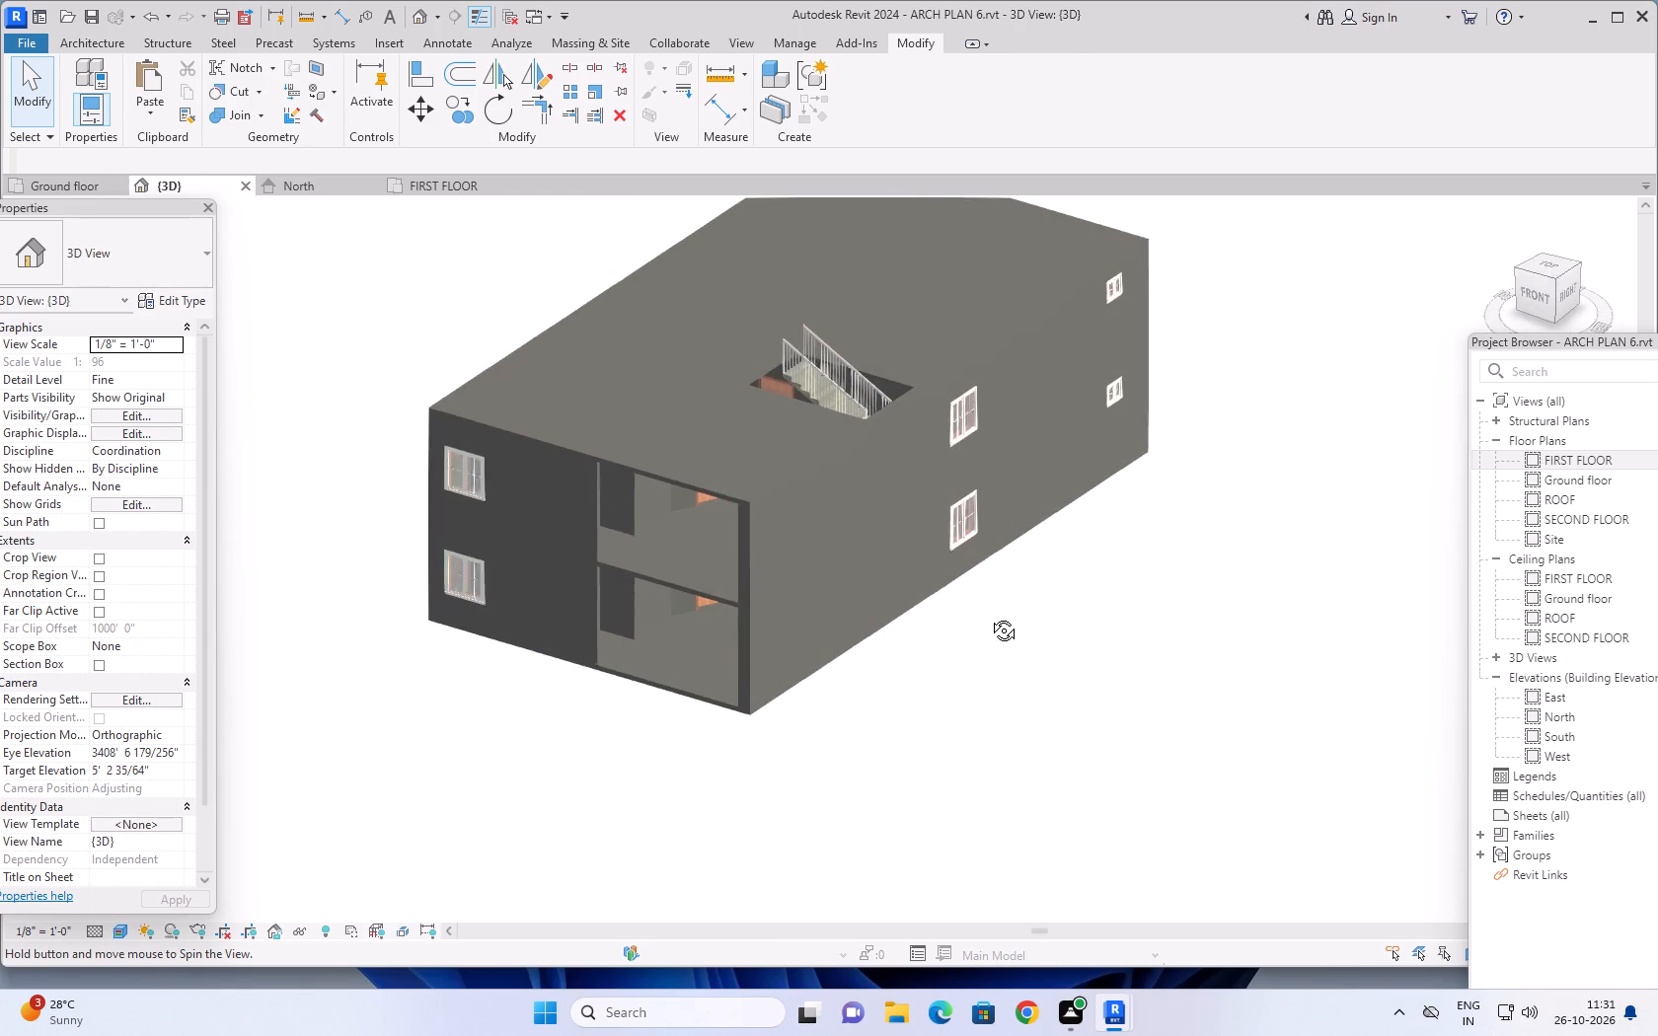
middle_click_drag(989, 616, 980, 635)
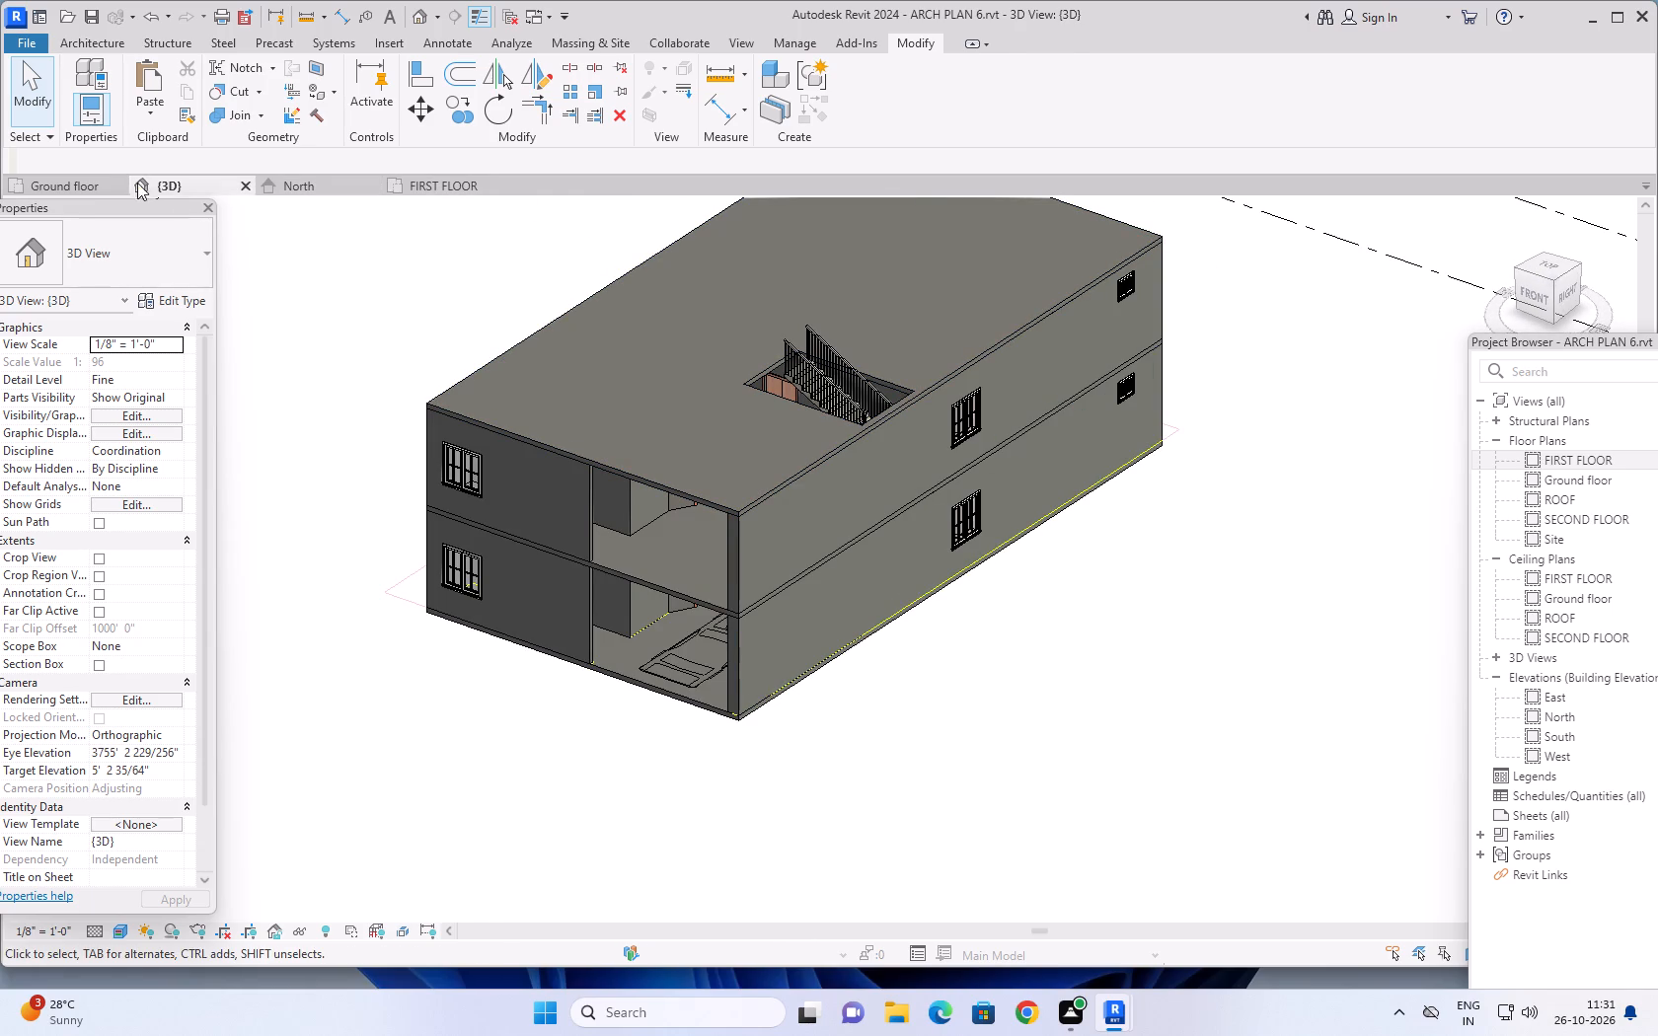
In the FIRST FLOOR plan, shorten the exterior 9" 2 wall beside the car porch back to the stair wall, leaving it about 45' 1" long.
left_click(452, 180)
left_click(961, 696)
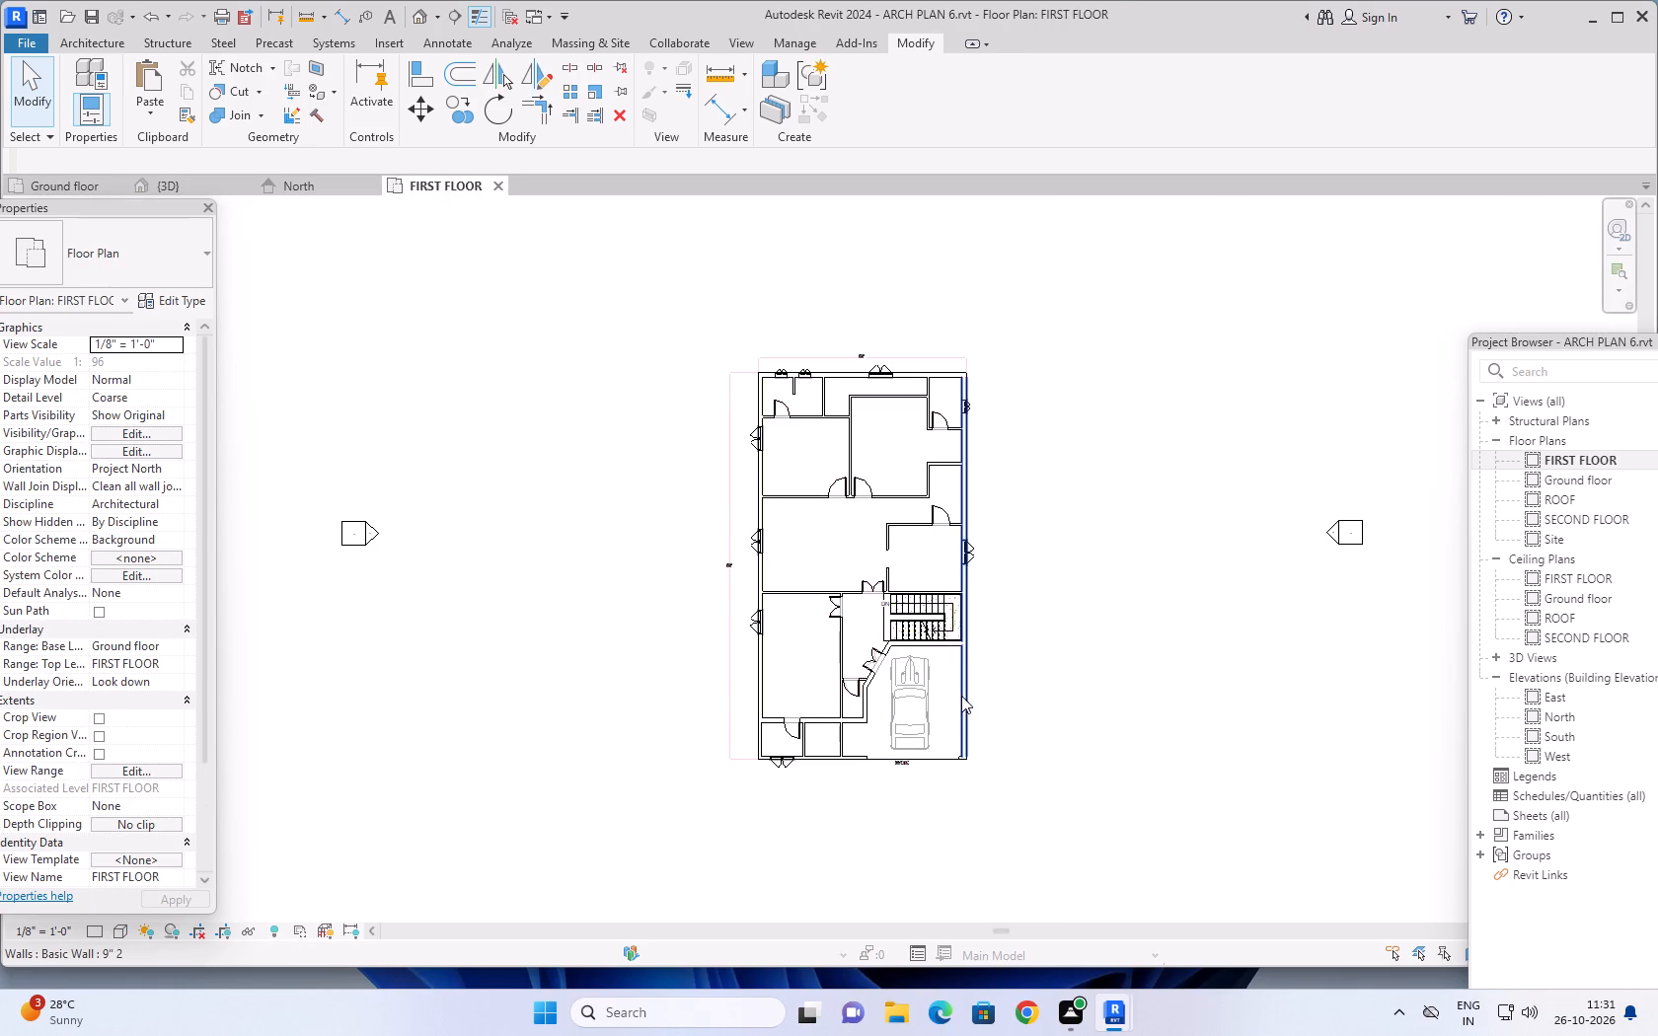
scroll(1029, 712, "up", 6)
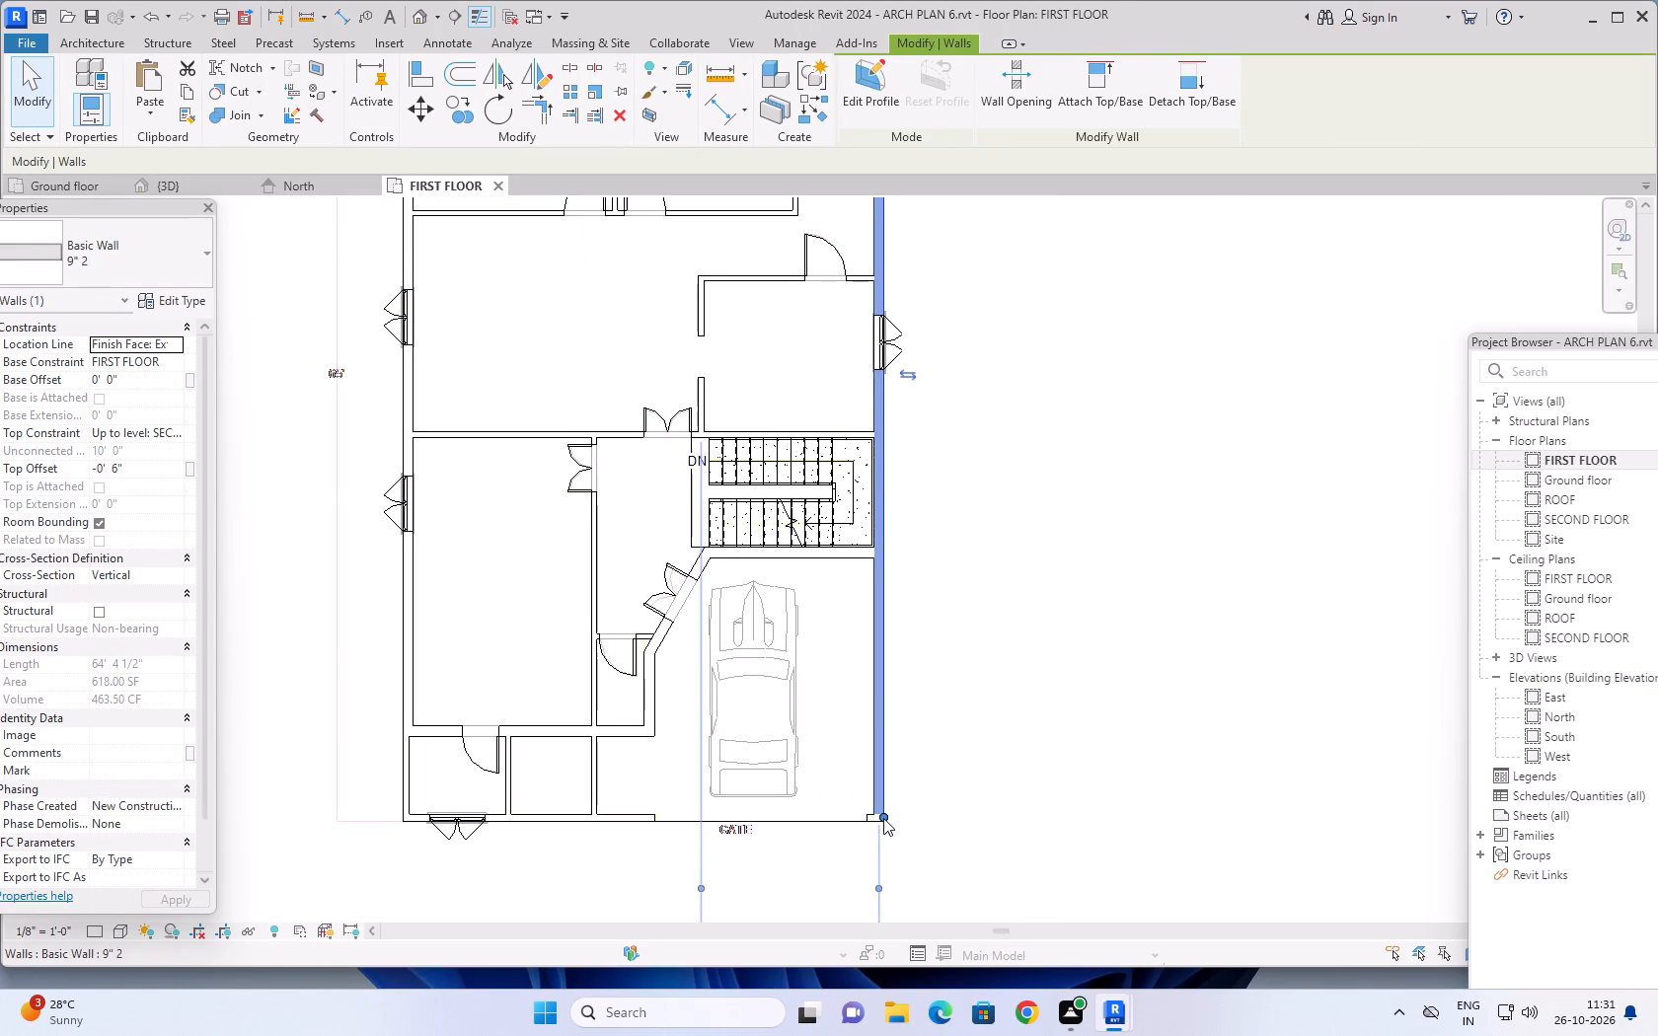
scroll(883, 818, "up", 6)
left_click_drag(885, 815, 883, 813)
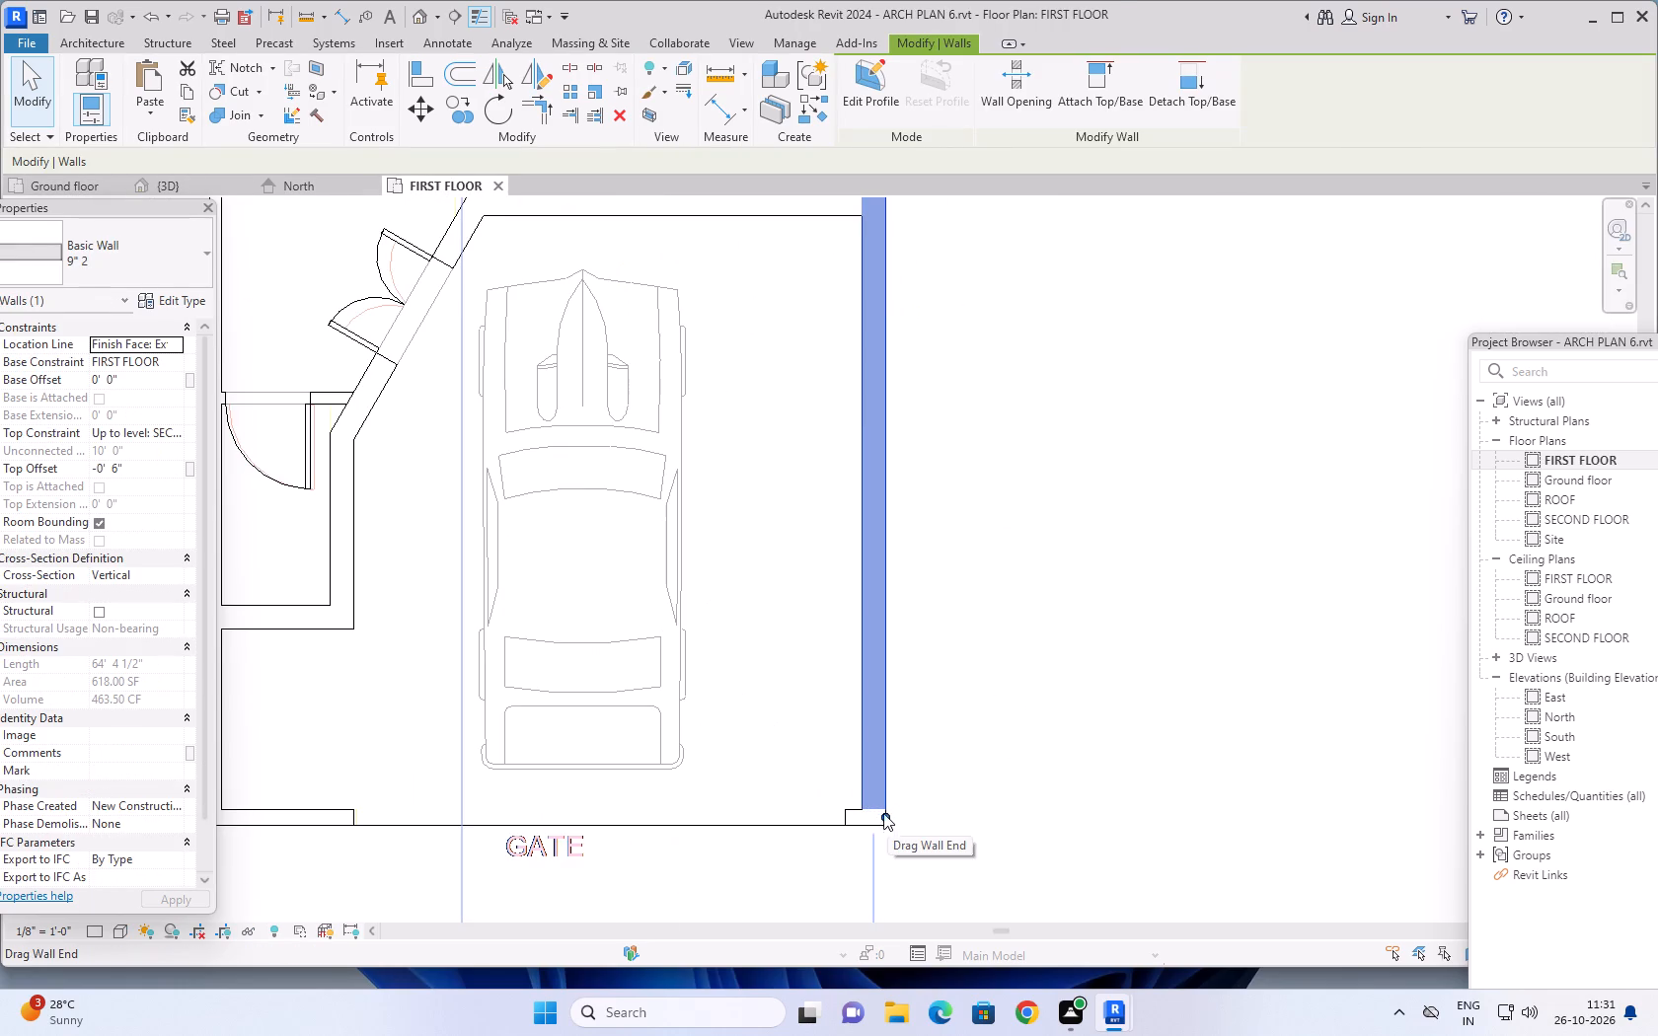
left_click_drag(883, 813, 893, 219)
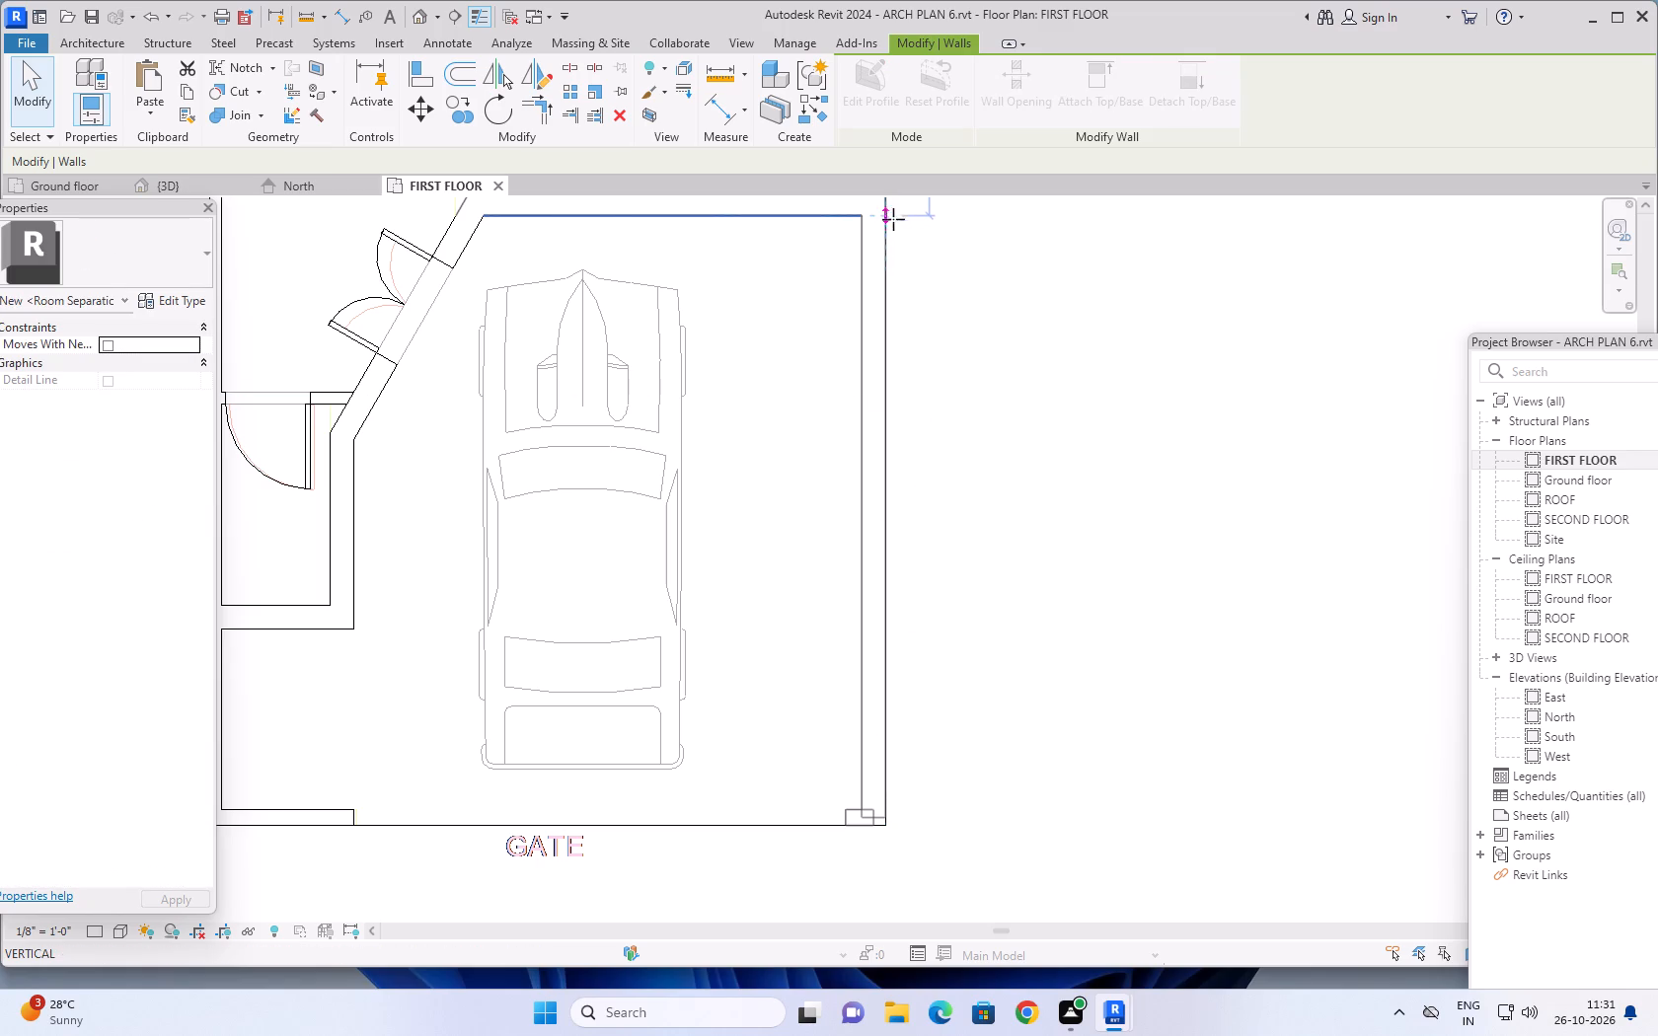
left_click_drag(893, 219, 888, 215)
scroll(1017, 360, "down", 3)
scroll(1093, 460, "down", 2)
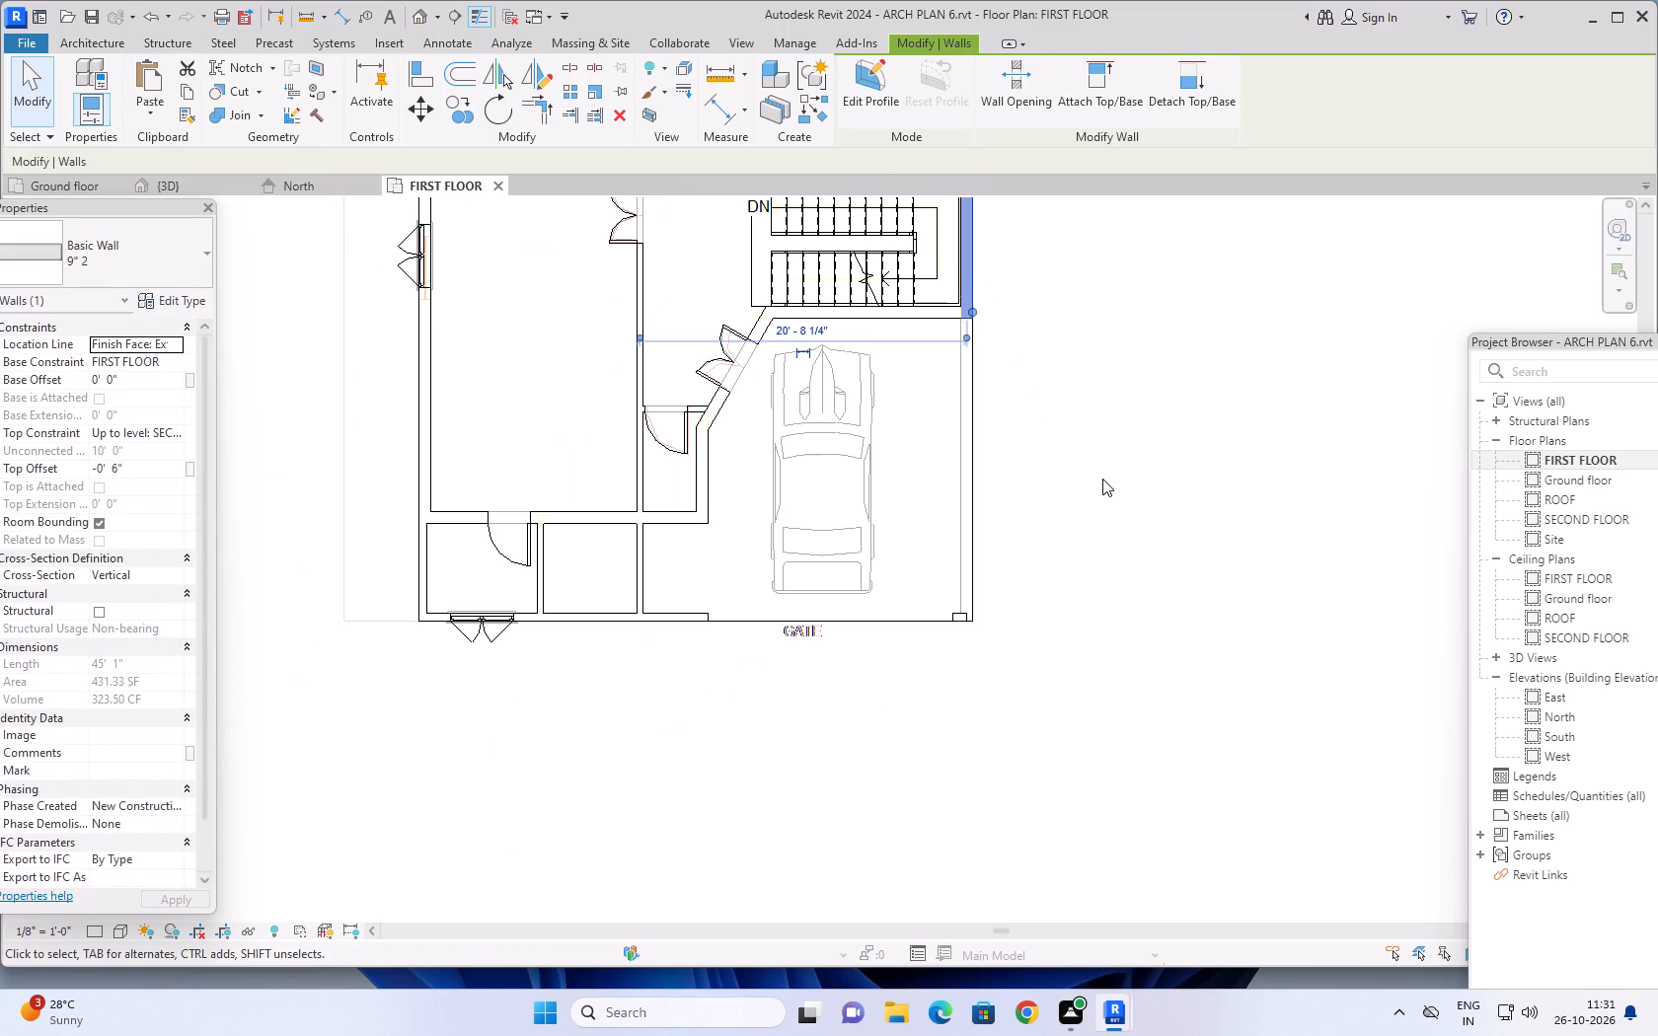
key("Escape")
key("Escape")
key("Escape")
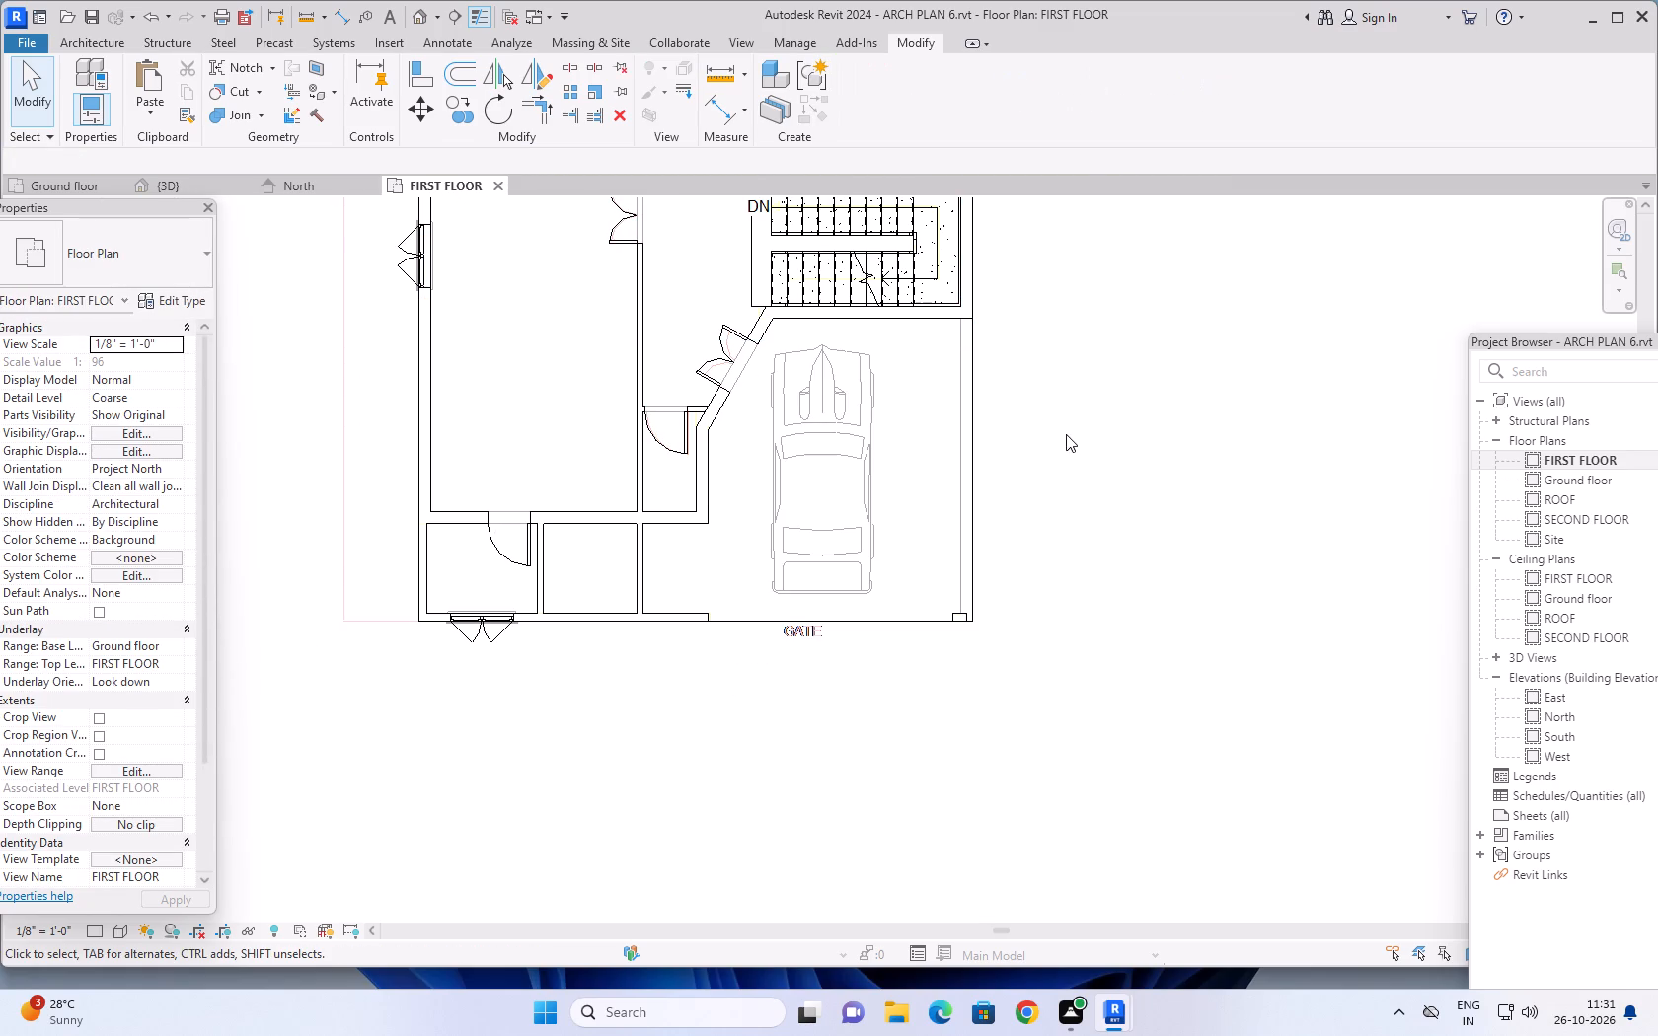
In the FIRST FLOOR plan, shorten the front 6" wall back to the partition before the car porch, leaving it about 13' 8" long.
scroll(1066, 434, "down", 3)
middle_click_drag(1114, 389, 1060, 422)
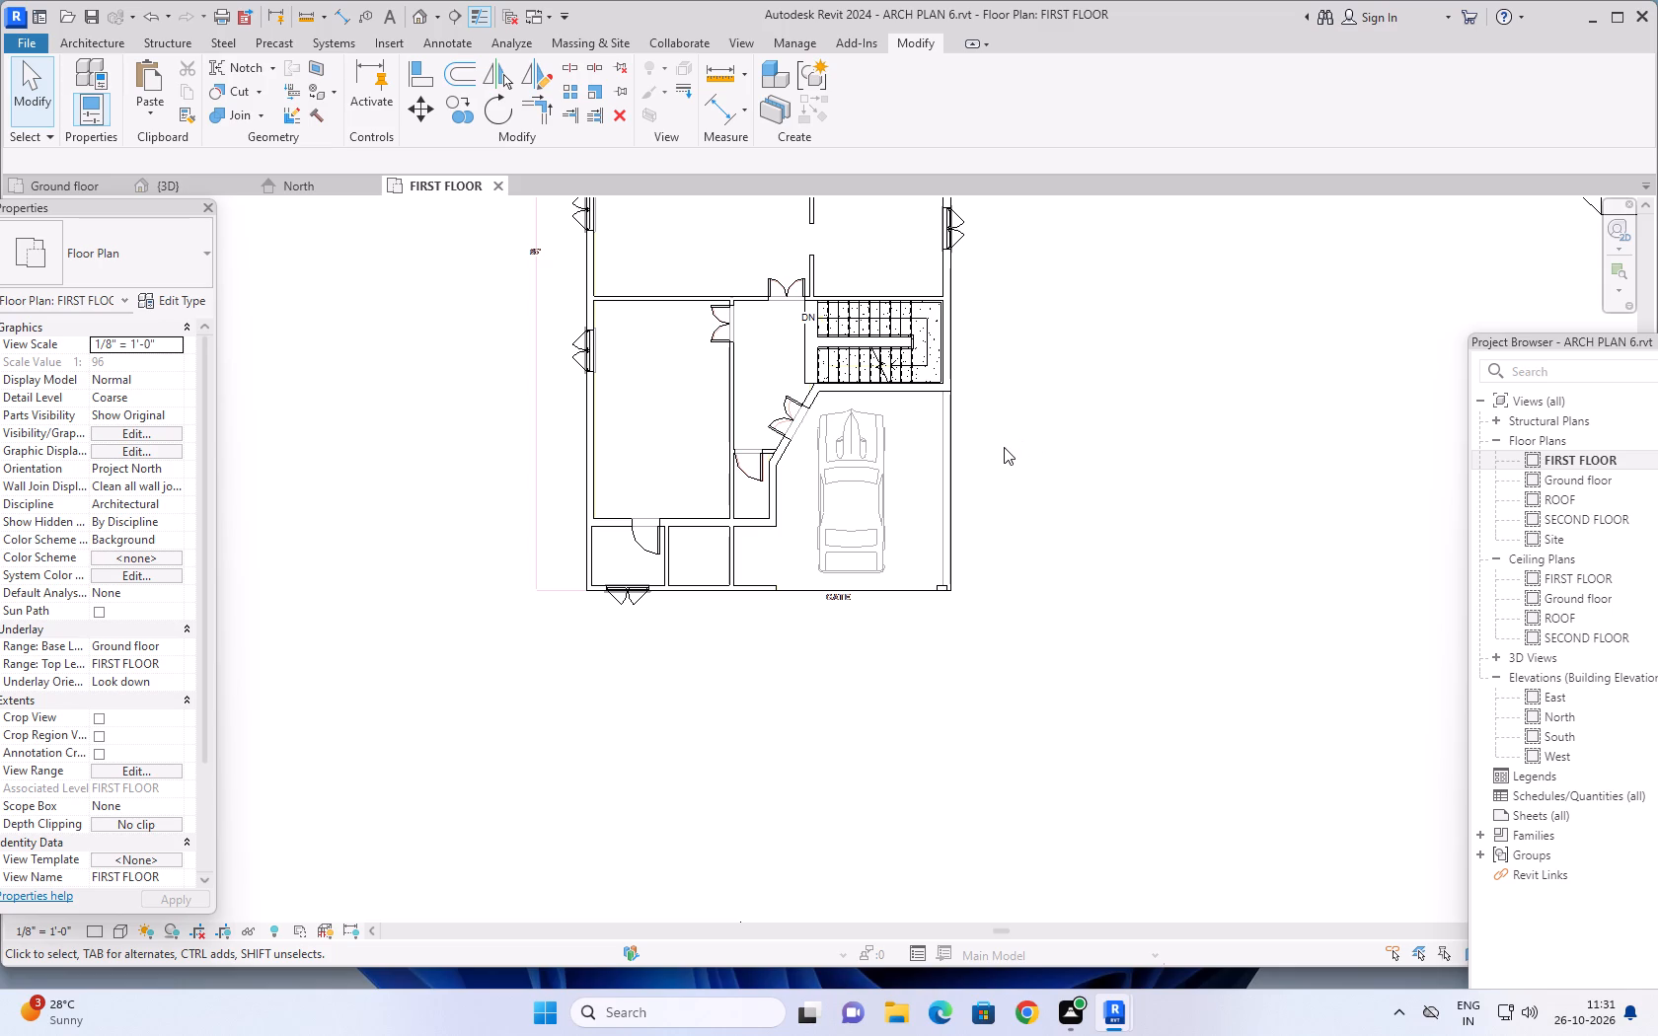
left_click(749, 585)
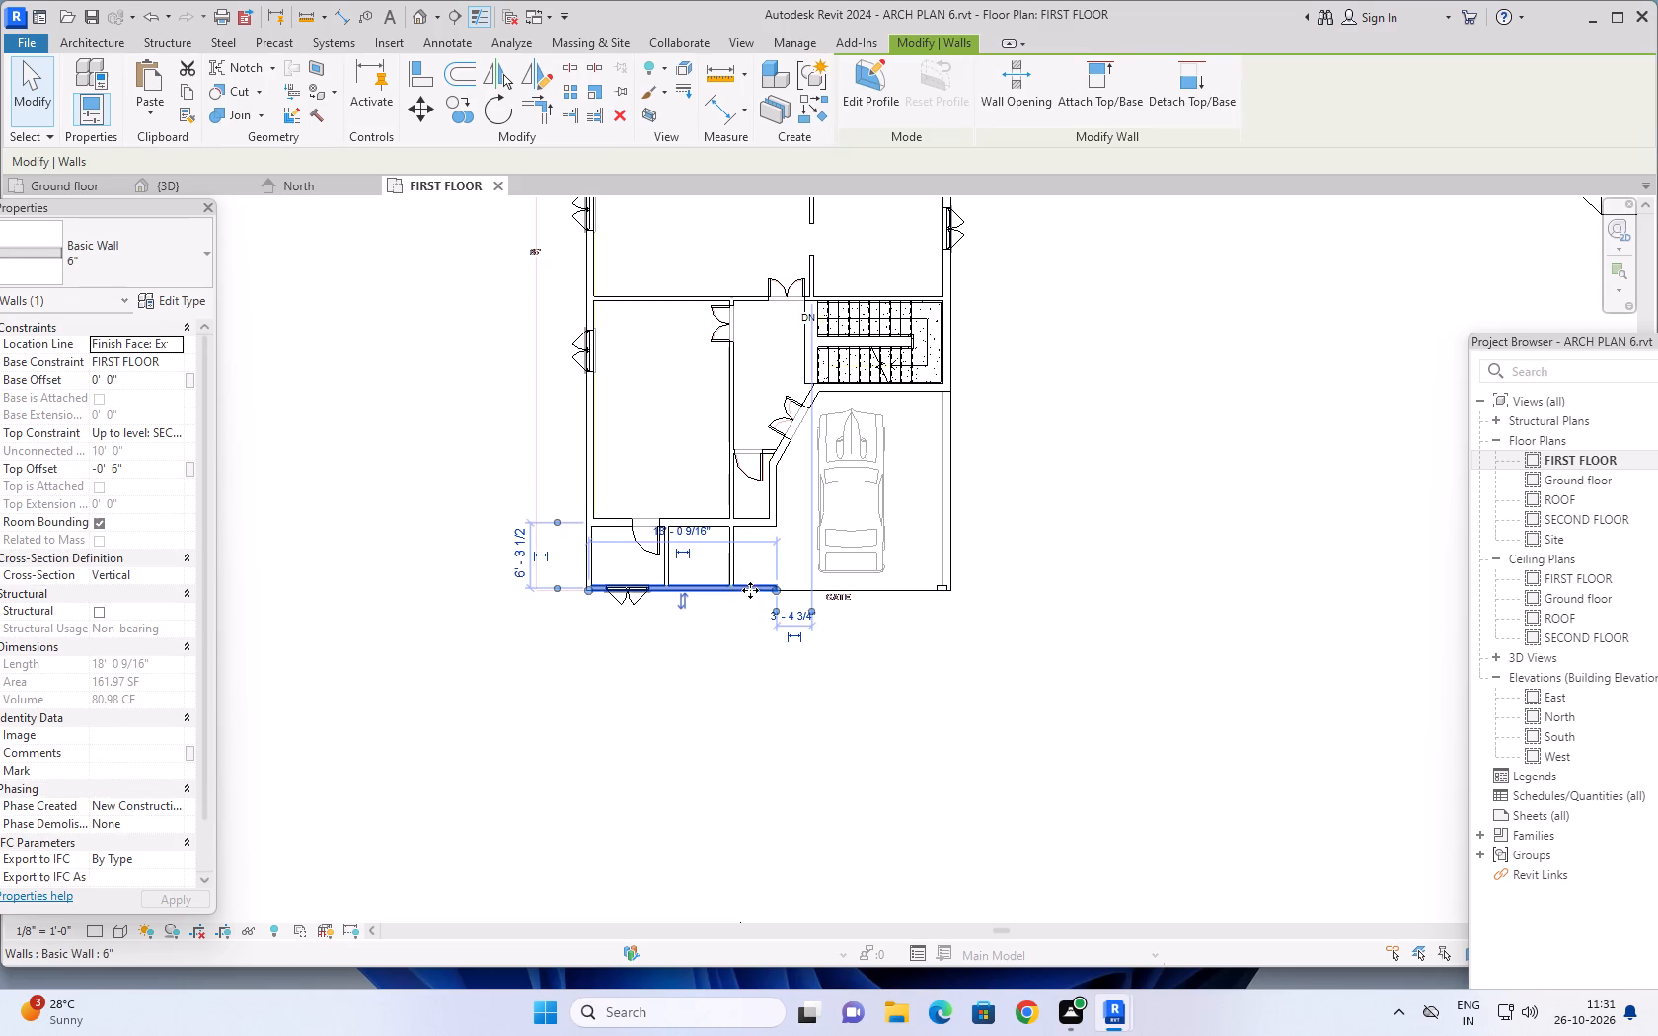
scroll(757, 615, "up", 8)
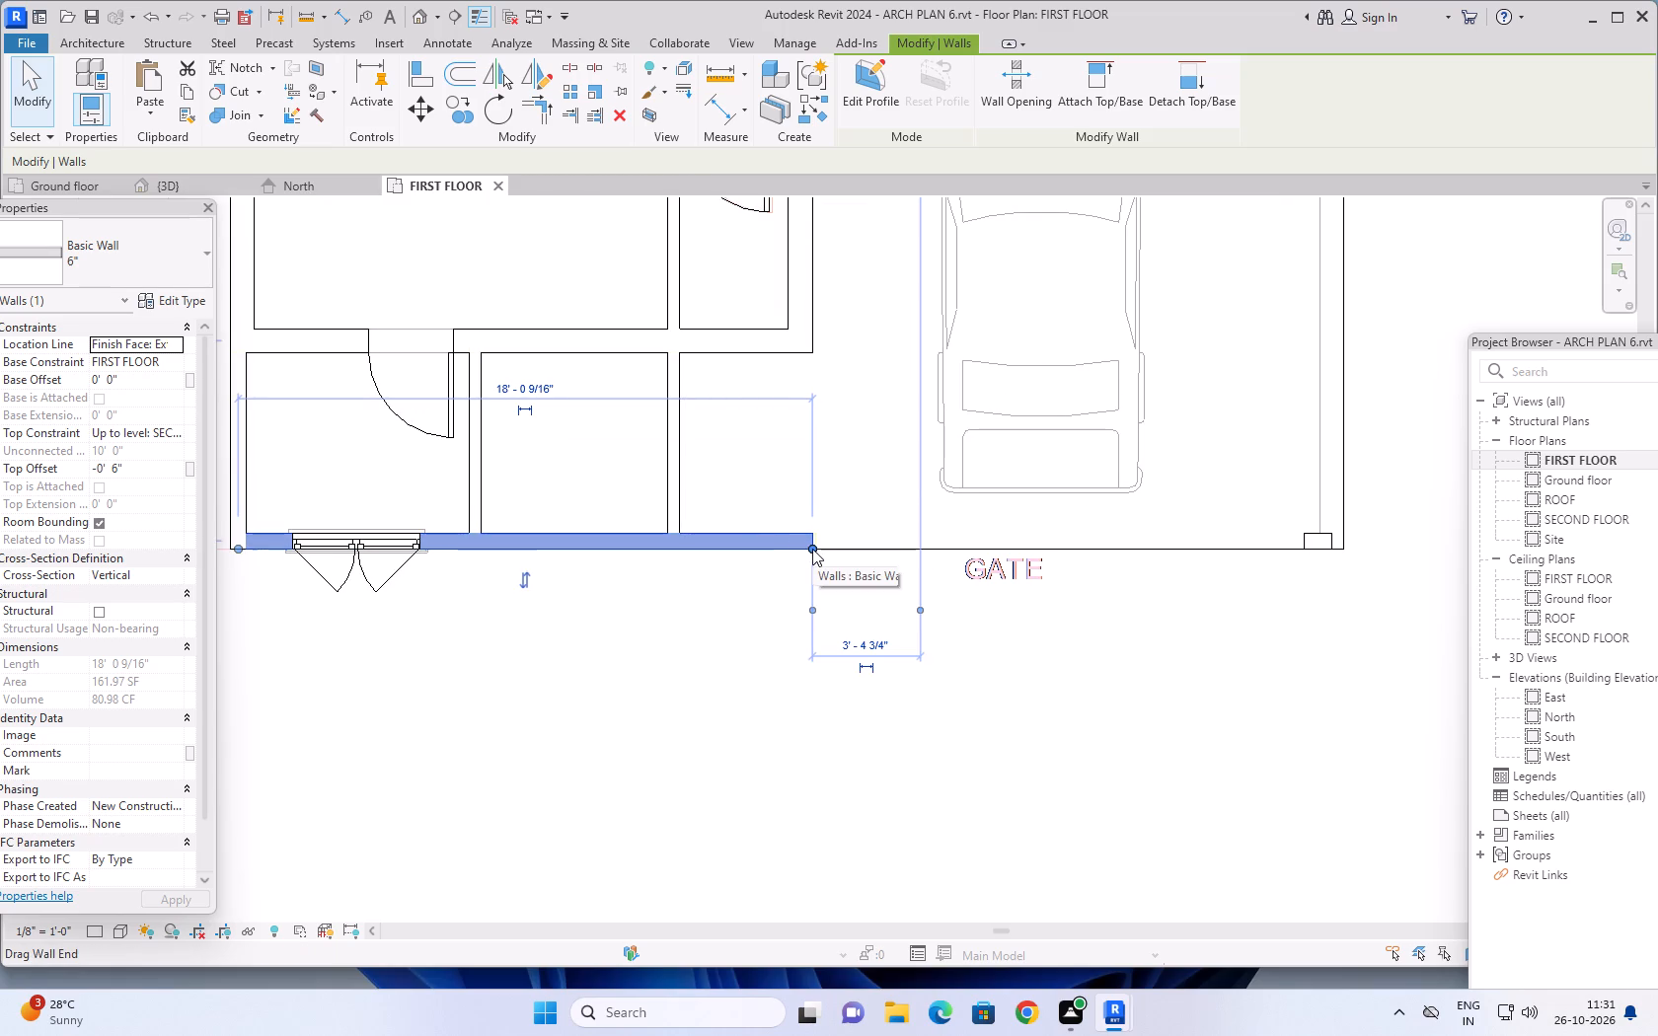
left_click_drag(812, 549, 741, 554)
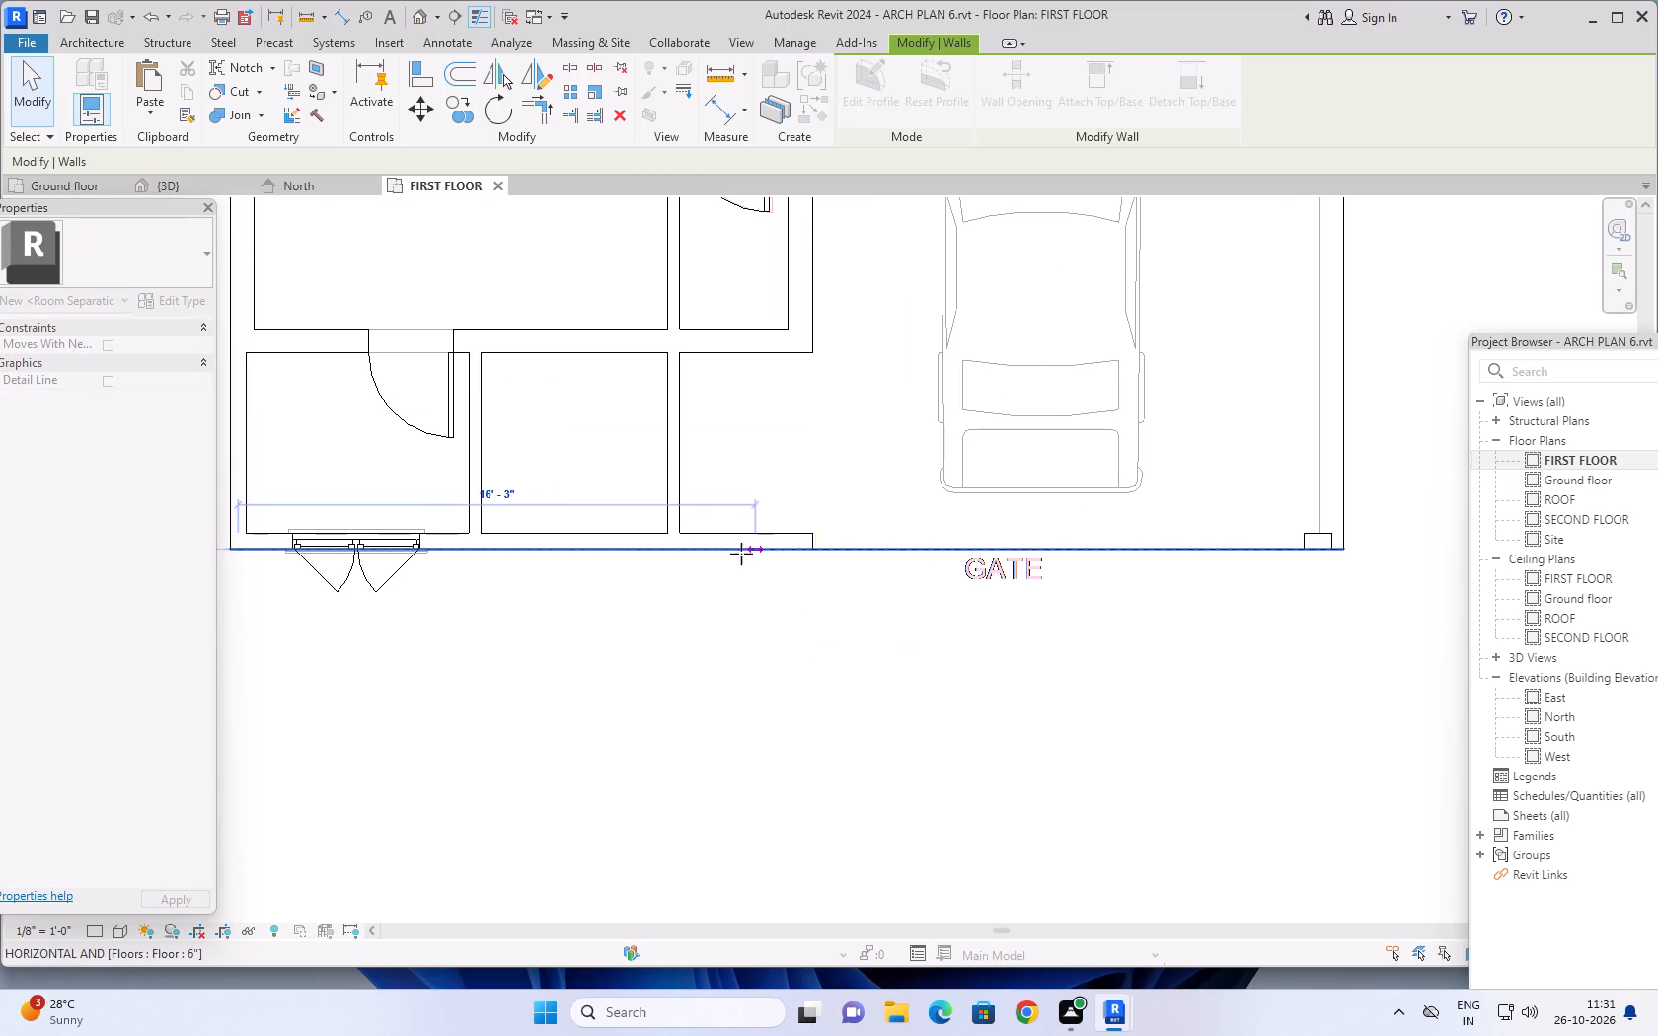
left_click_drag(741, 554, 683, 546)
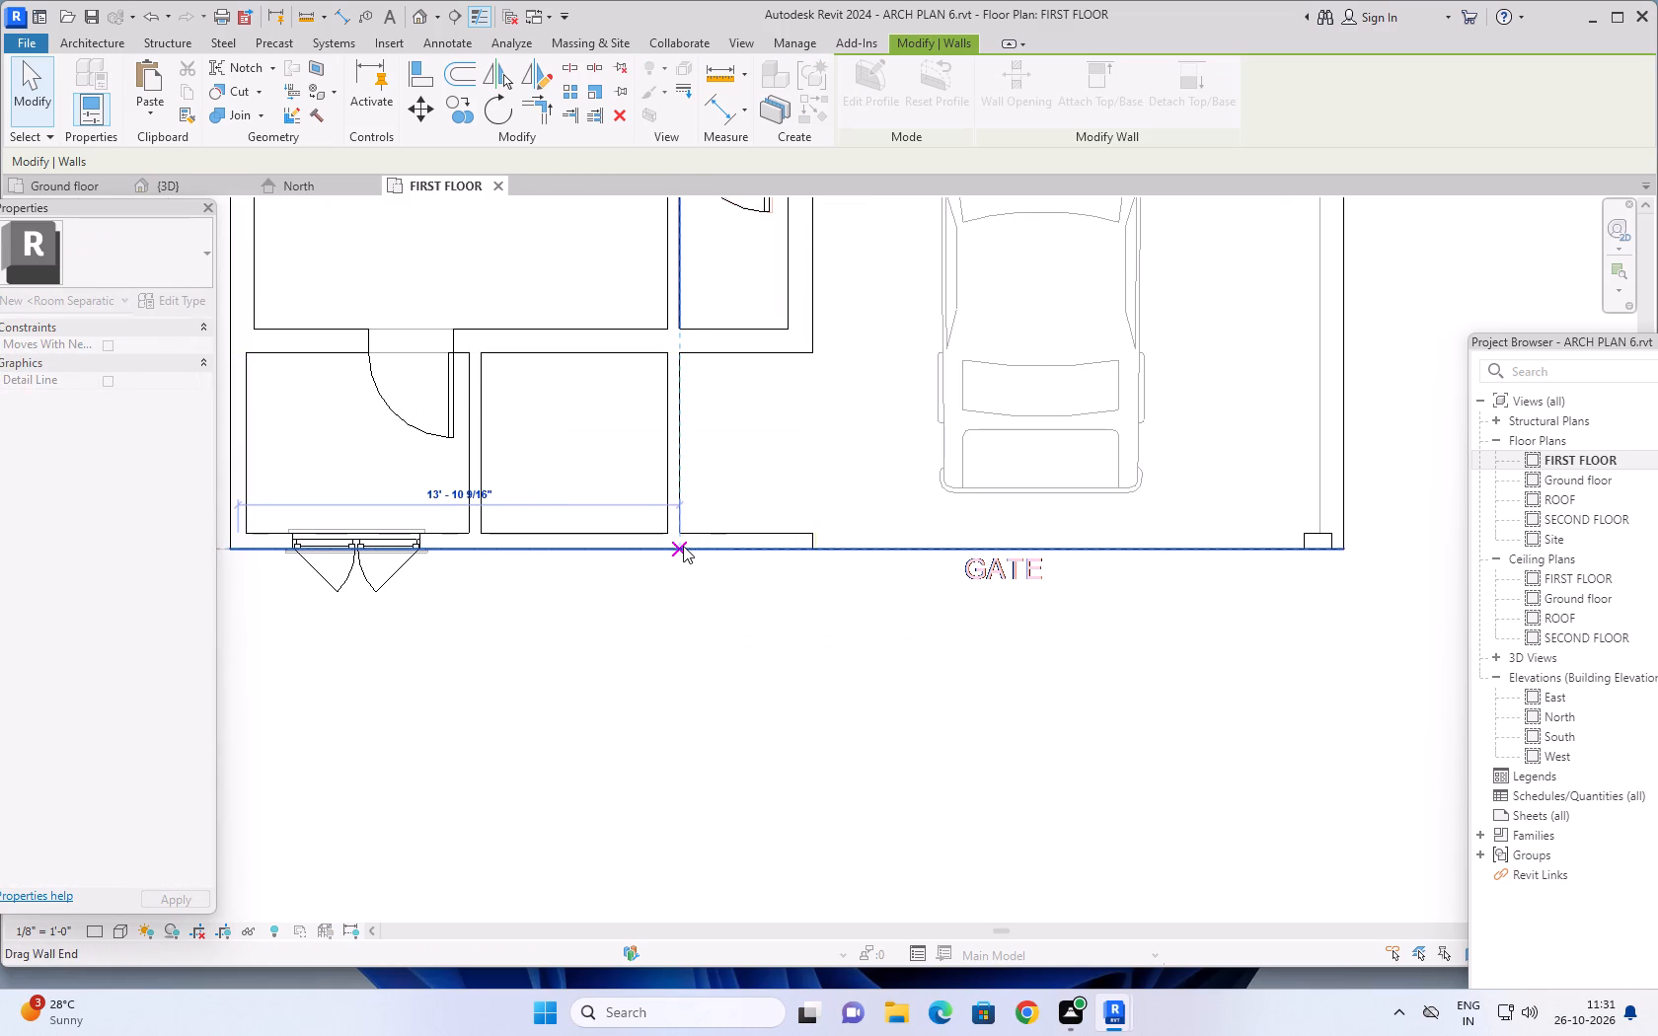
Examine the trimmed first-floor walls and the opening above the car porch from the front and side in the 3D view.
scroll(834, 626, "down", 2)
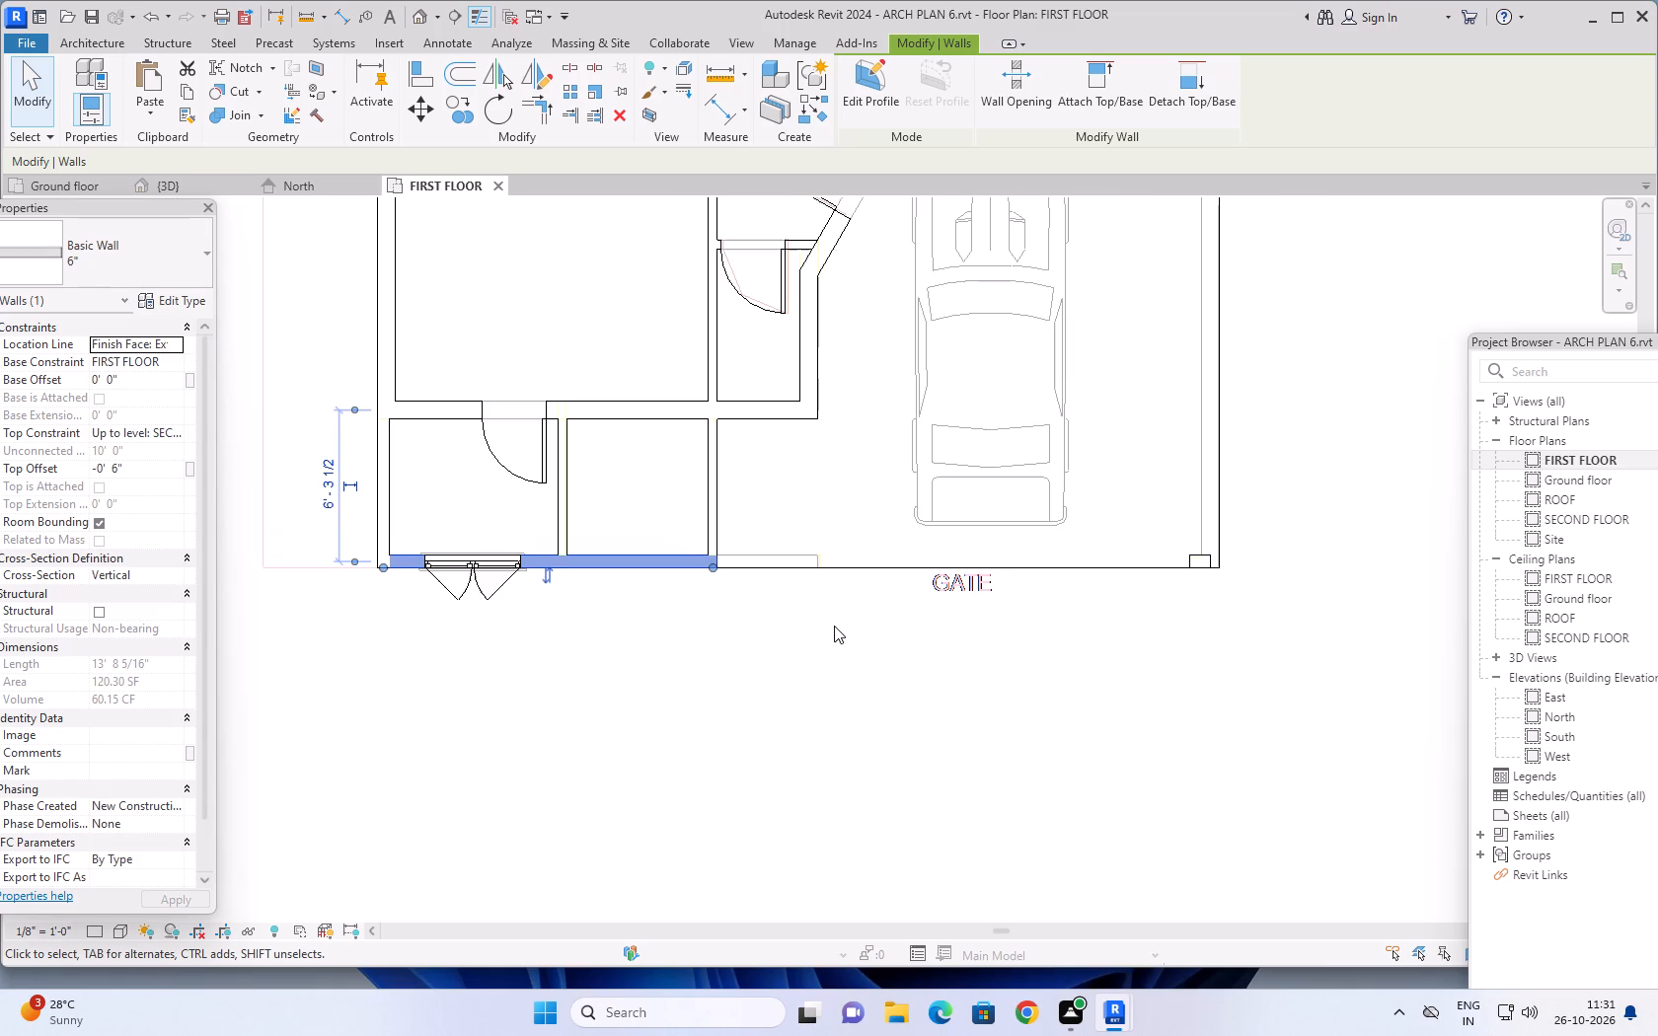
scroll(865, 640, "down", 4)
middle_click_drag(881, 645, 734, 668)
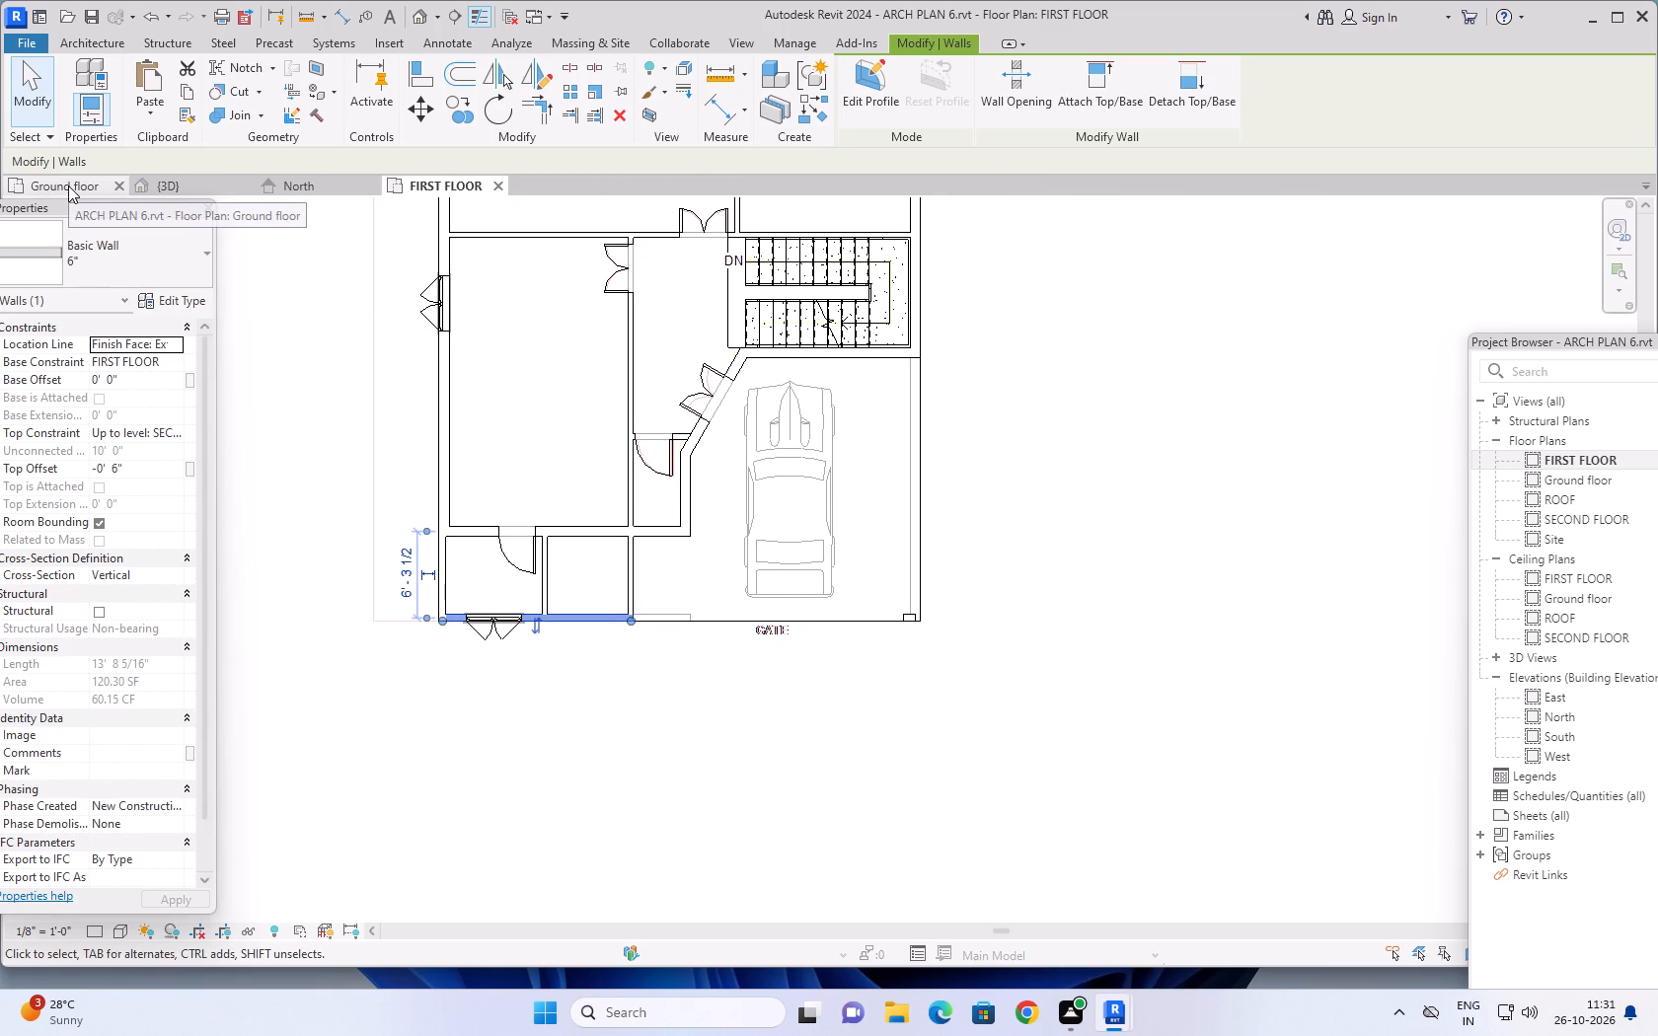
left_click(180, 184)
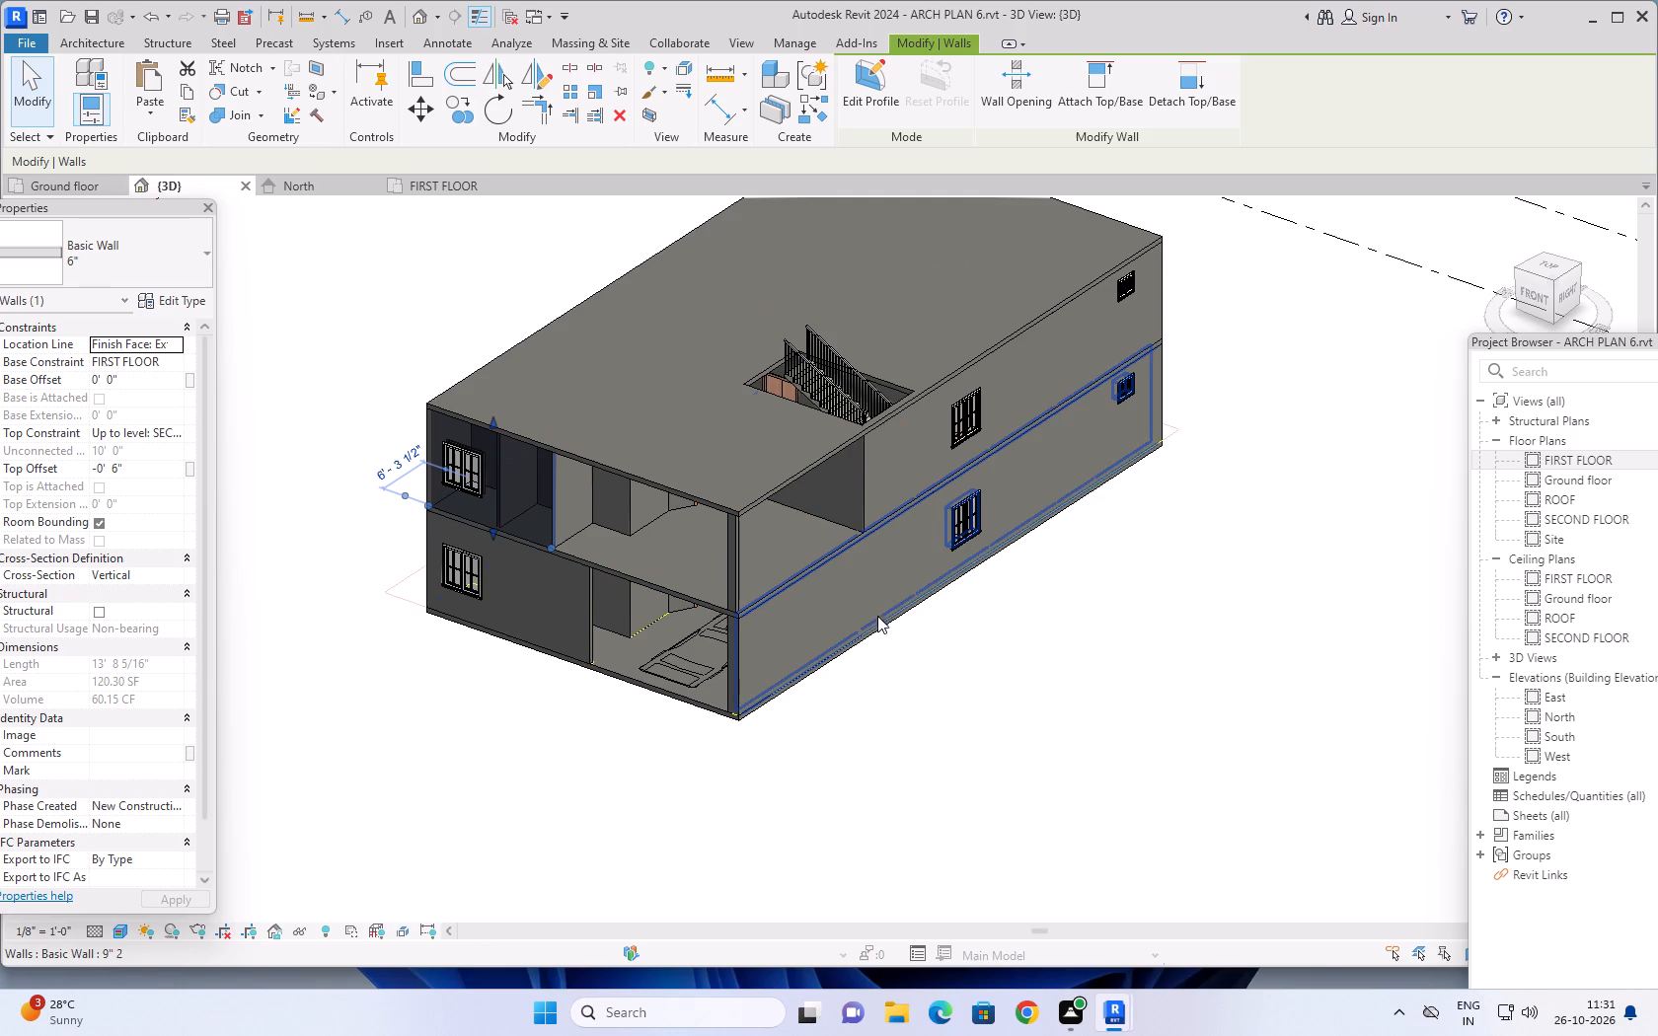
middle_click_drag(979, 749, 985, 736, "shift")
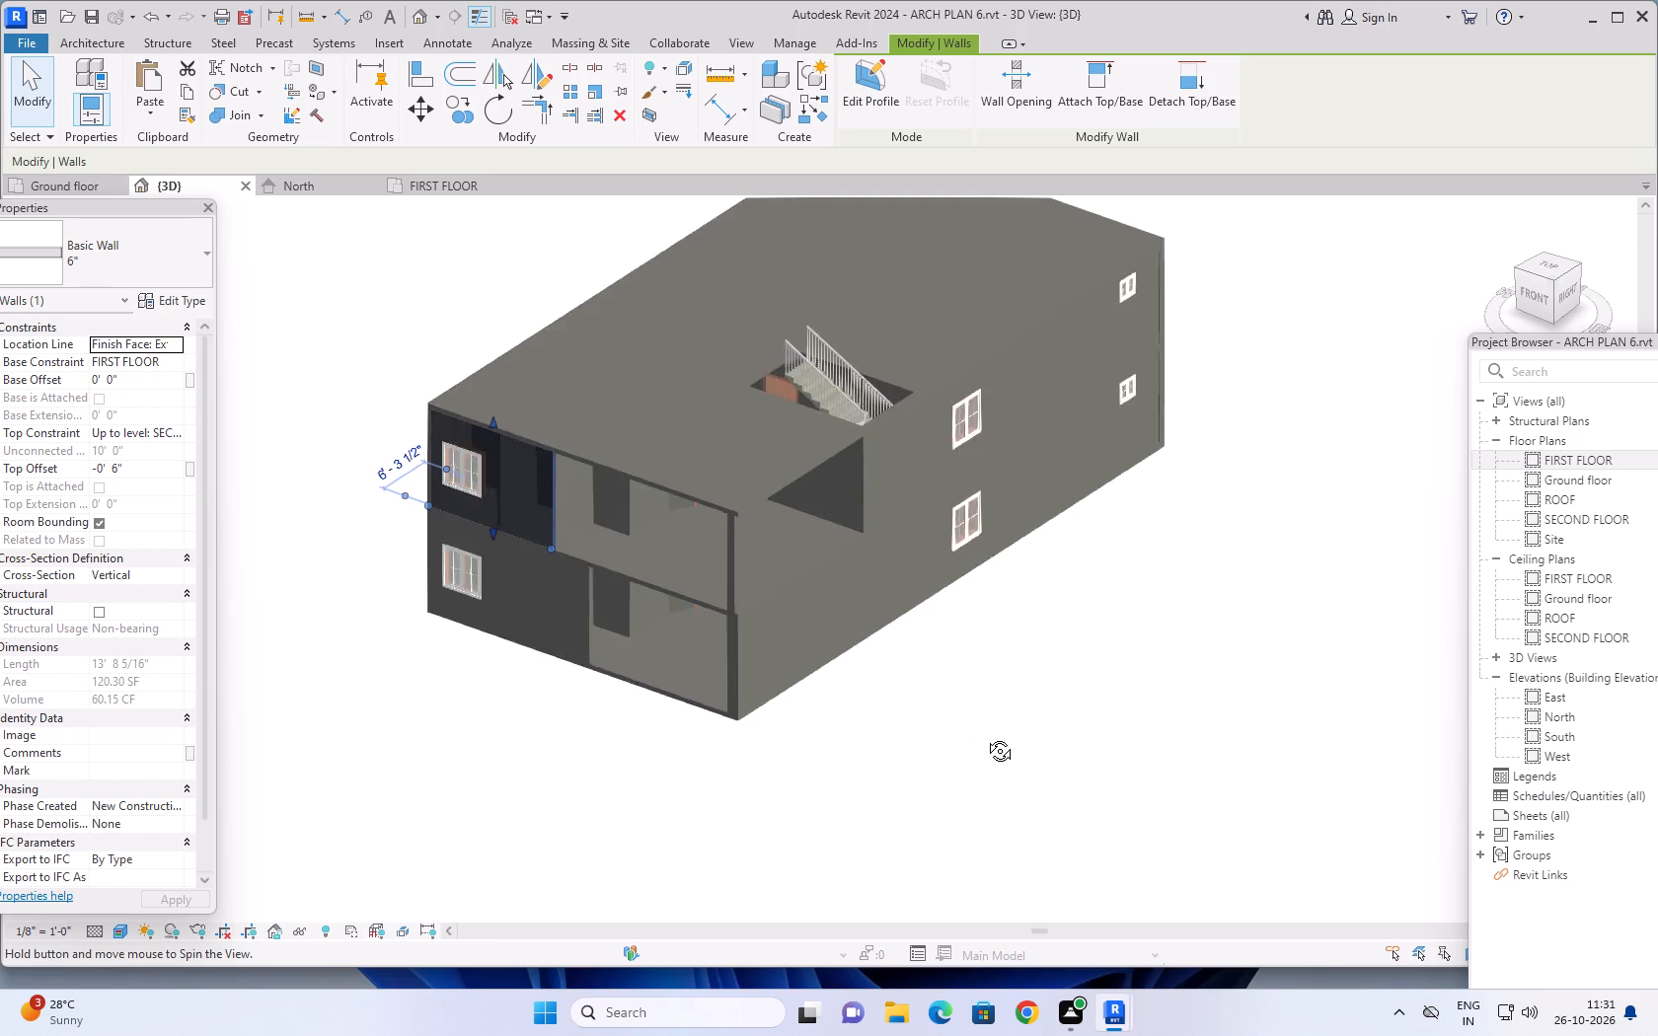
middle_click_drag(985, 736, 1018, 703, "shift")
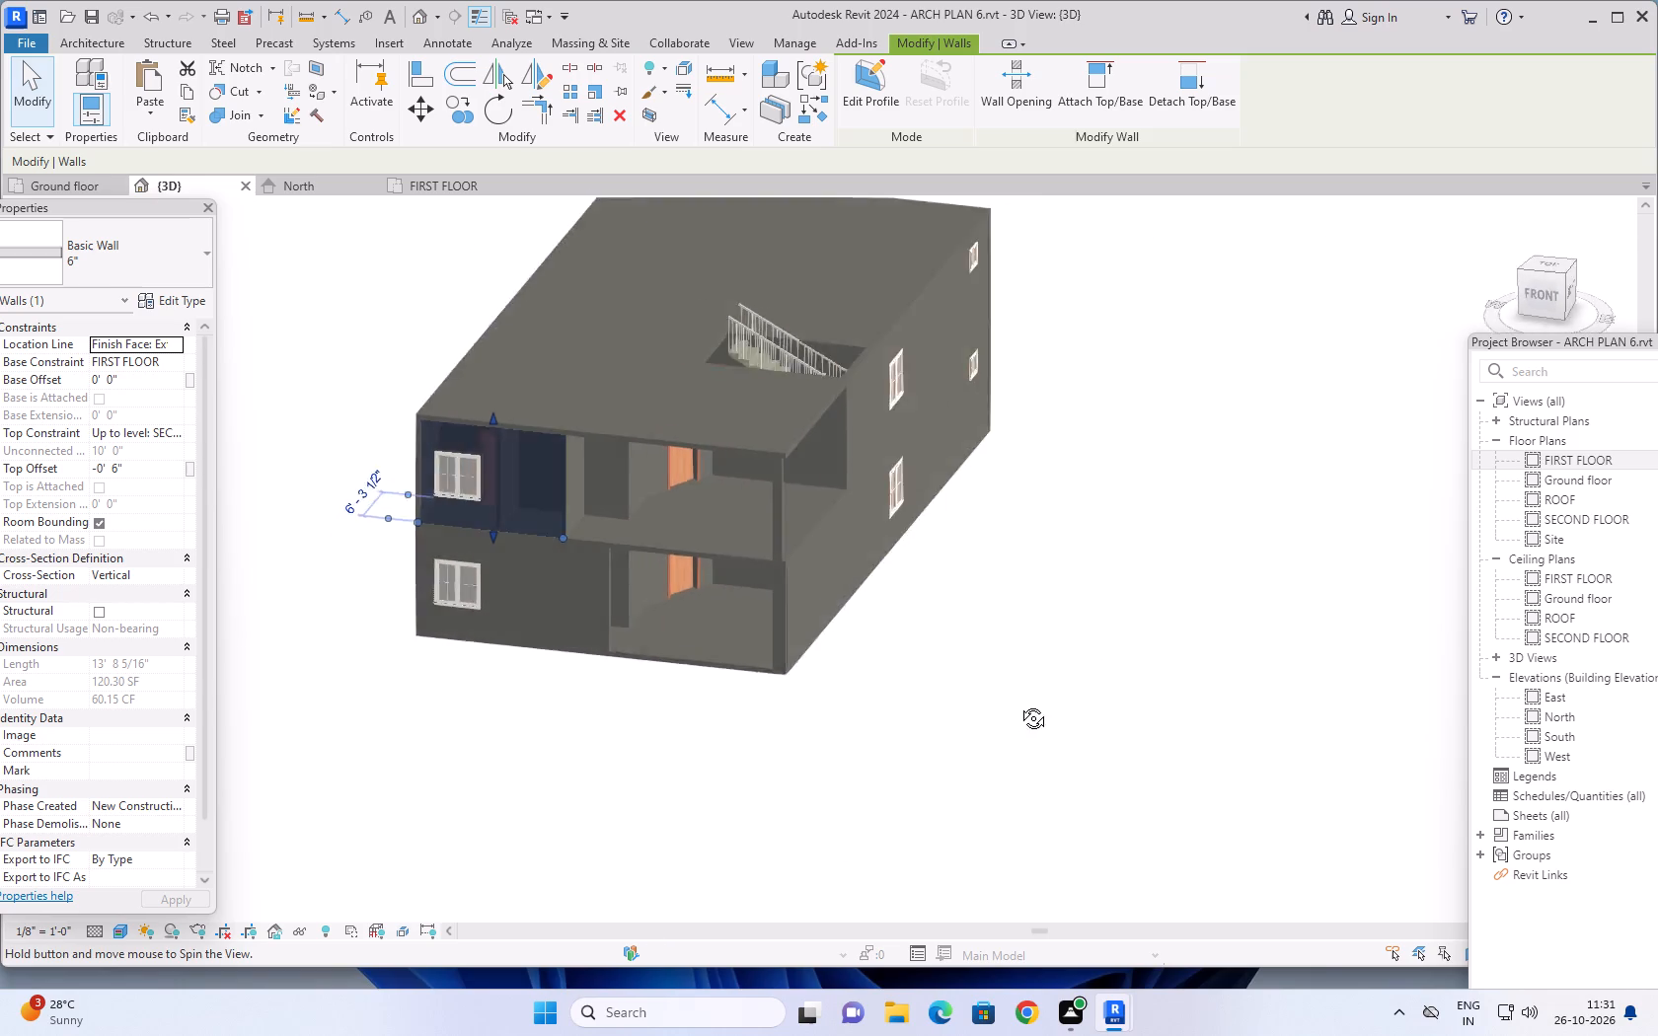
middle_click_drag(1018, 703, 852, 743, "shift")
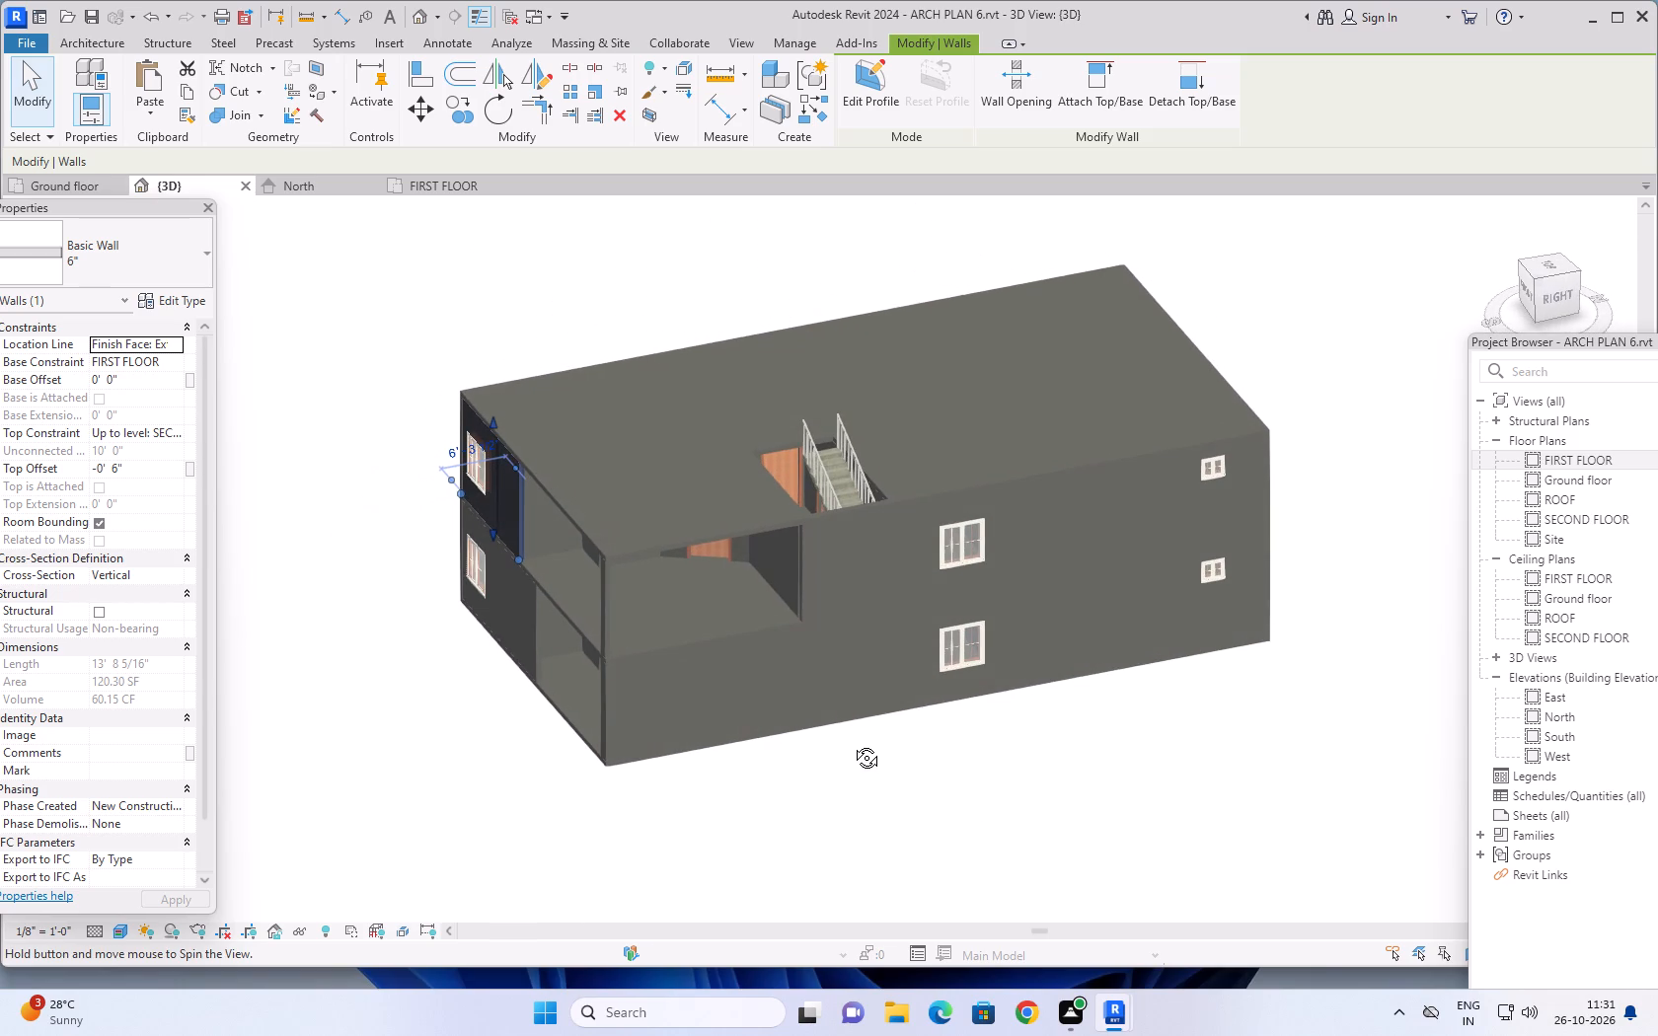
middle_click_drag(852, 743, 1059, 596, "shift")
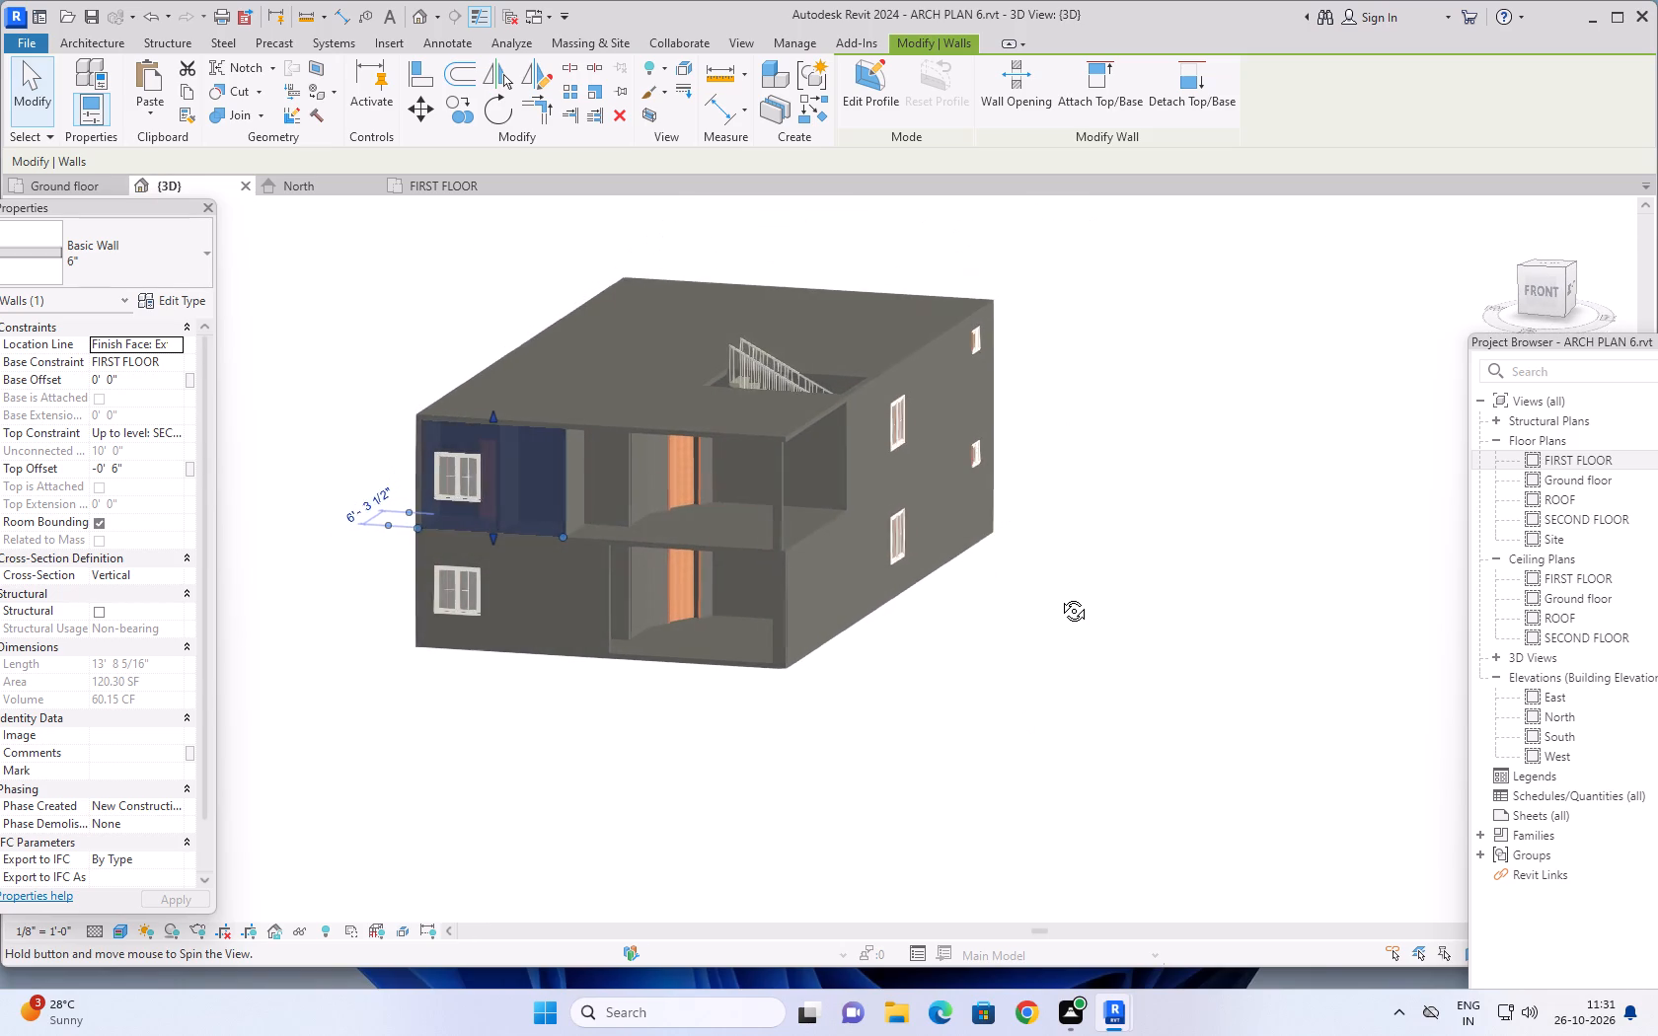
middle_click_drag(1059, 596, 1066, 615, "shift")
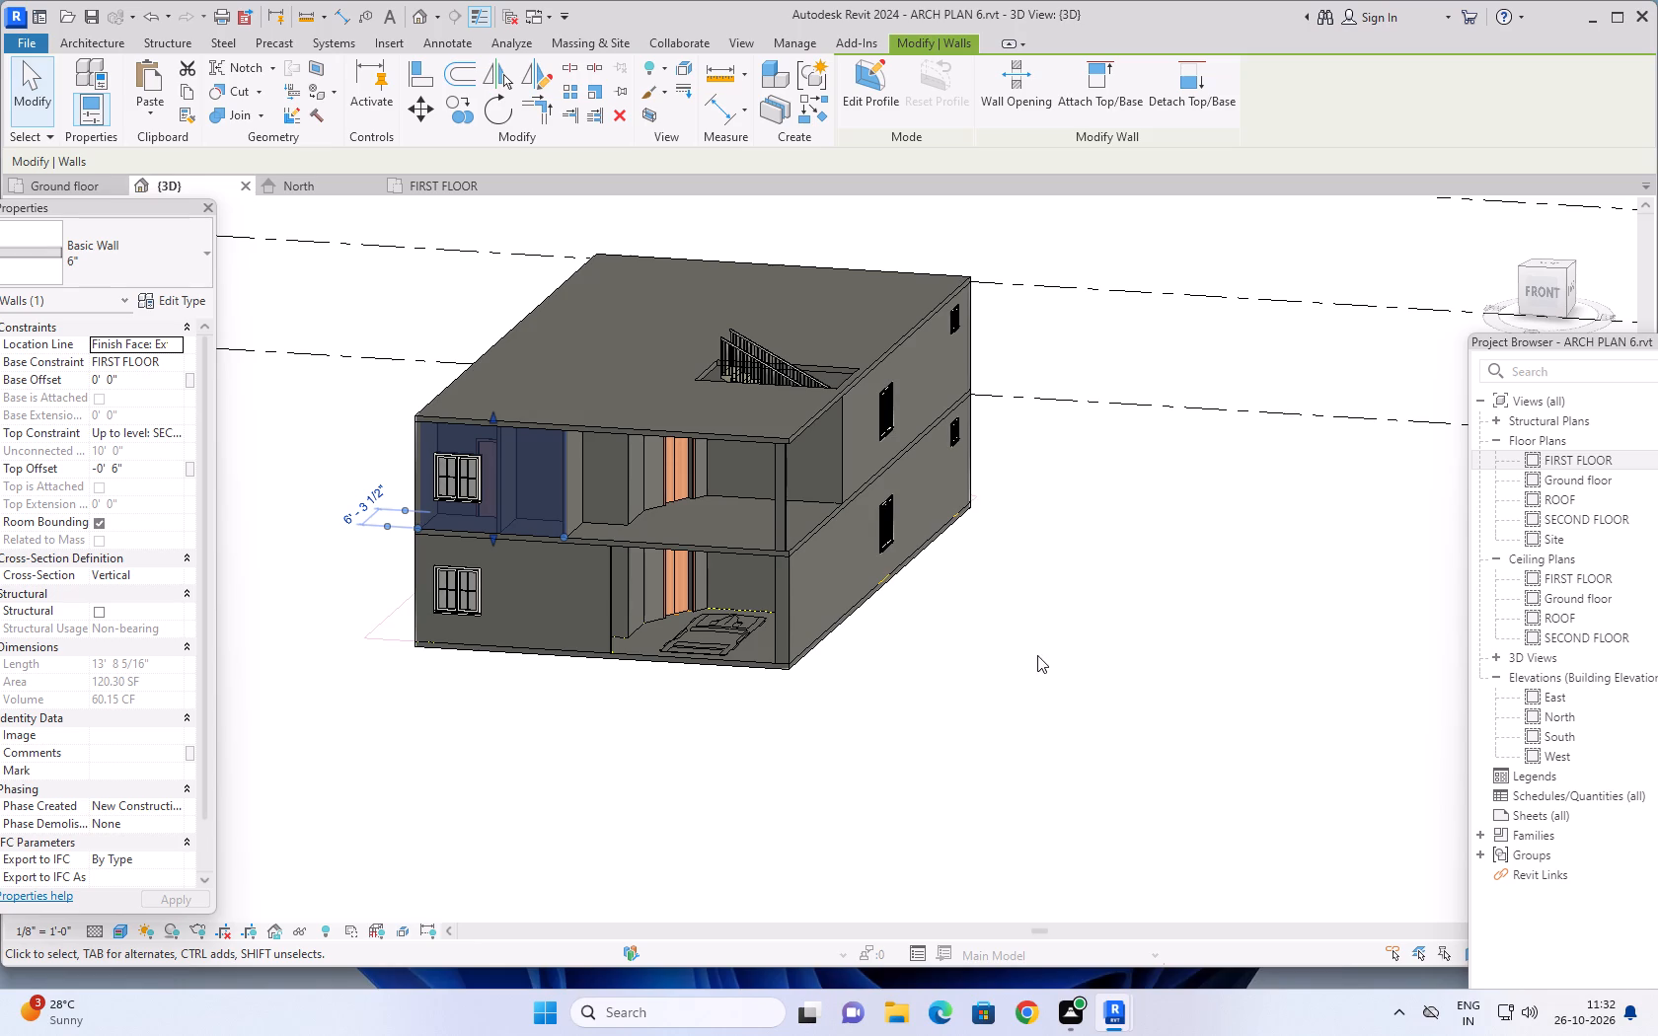
middle_click_drag(1063, 624, 1083, 766, "shift")
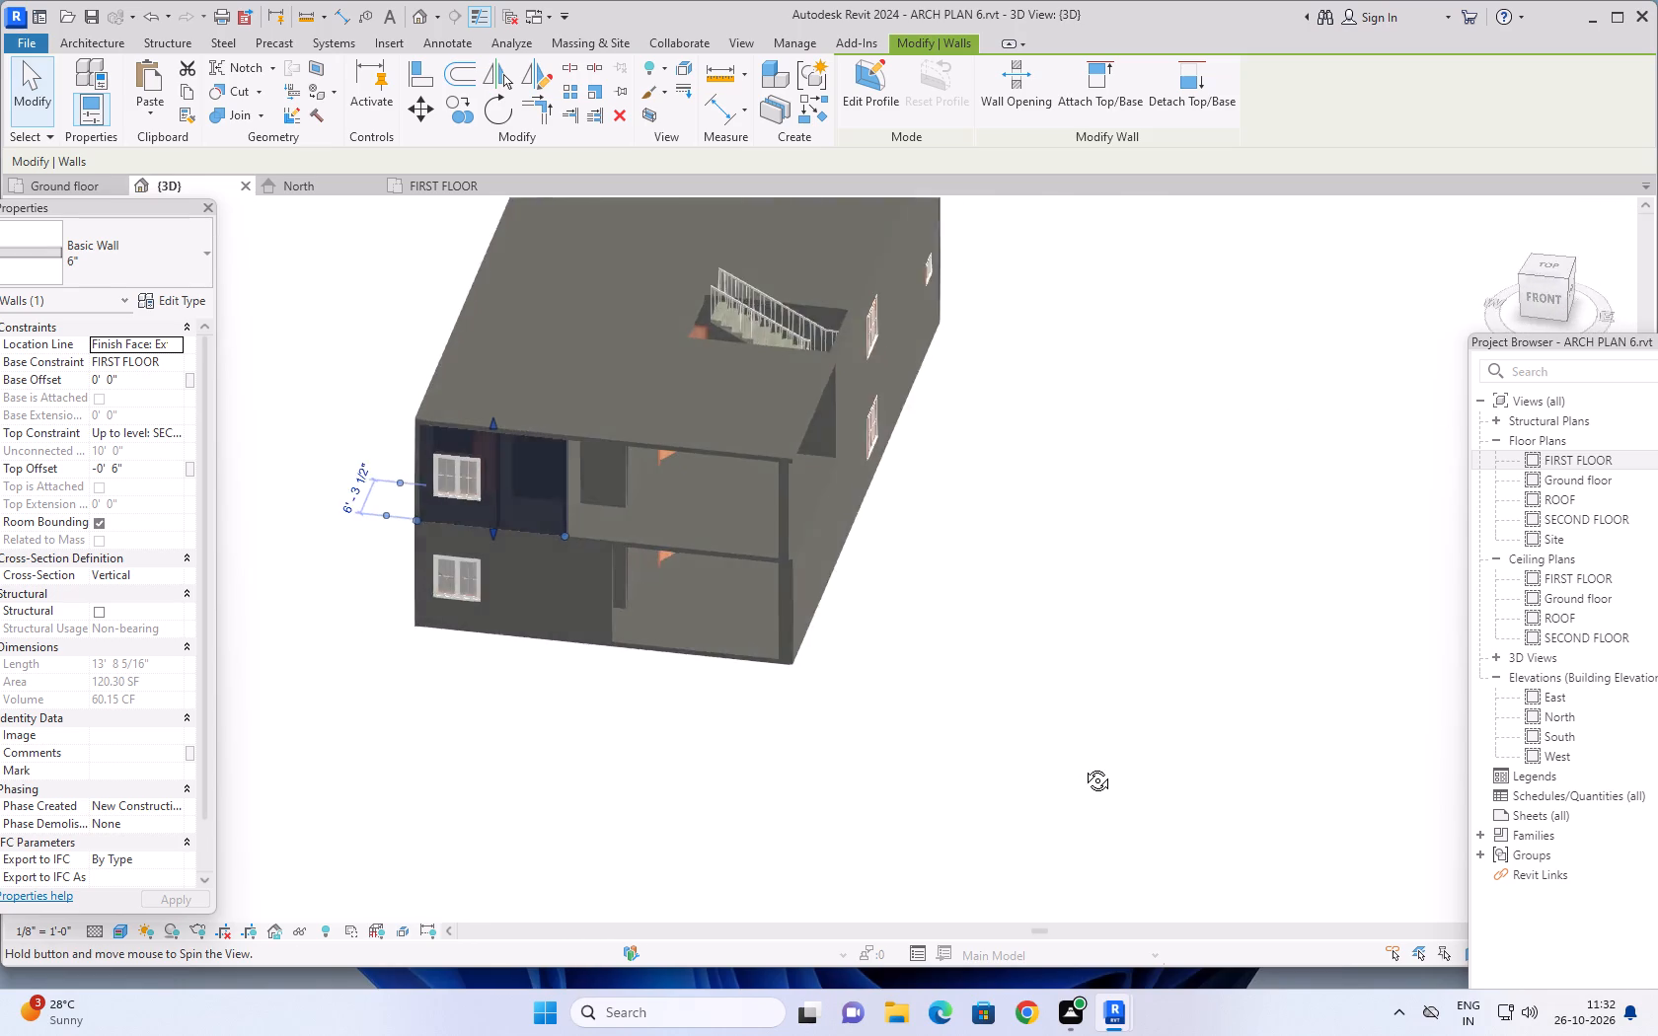
middle_click_drag(1083, 766, 1092, 723, "shift")
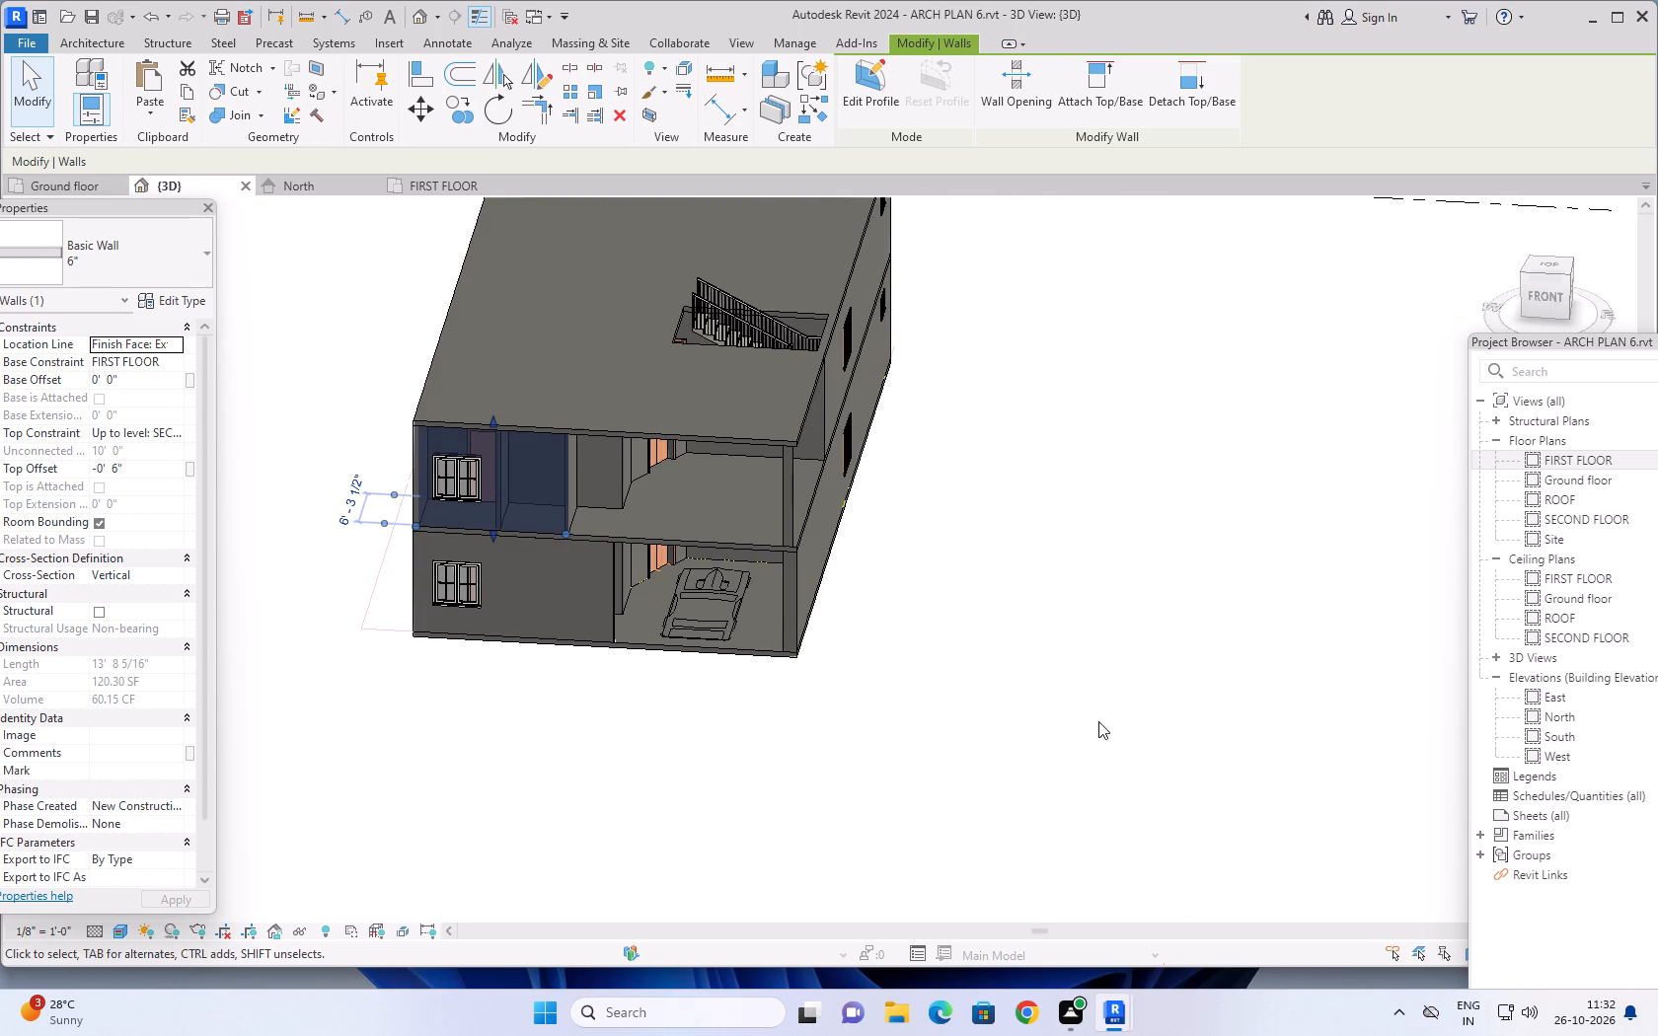
middle_click_drag(1091, 644, 1272, 669)
middle_click_drag(1194, 613, 1118, 674, "shift")
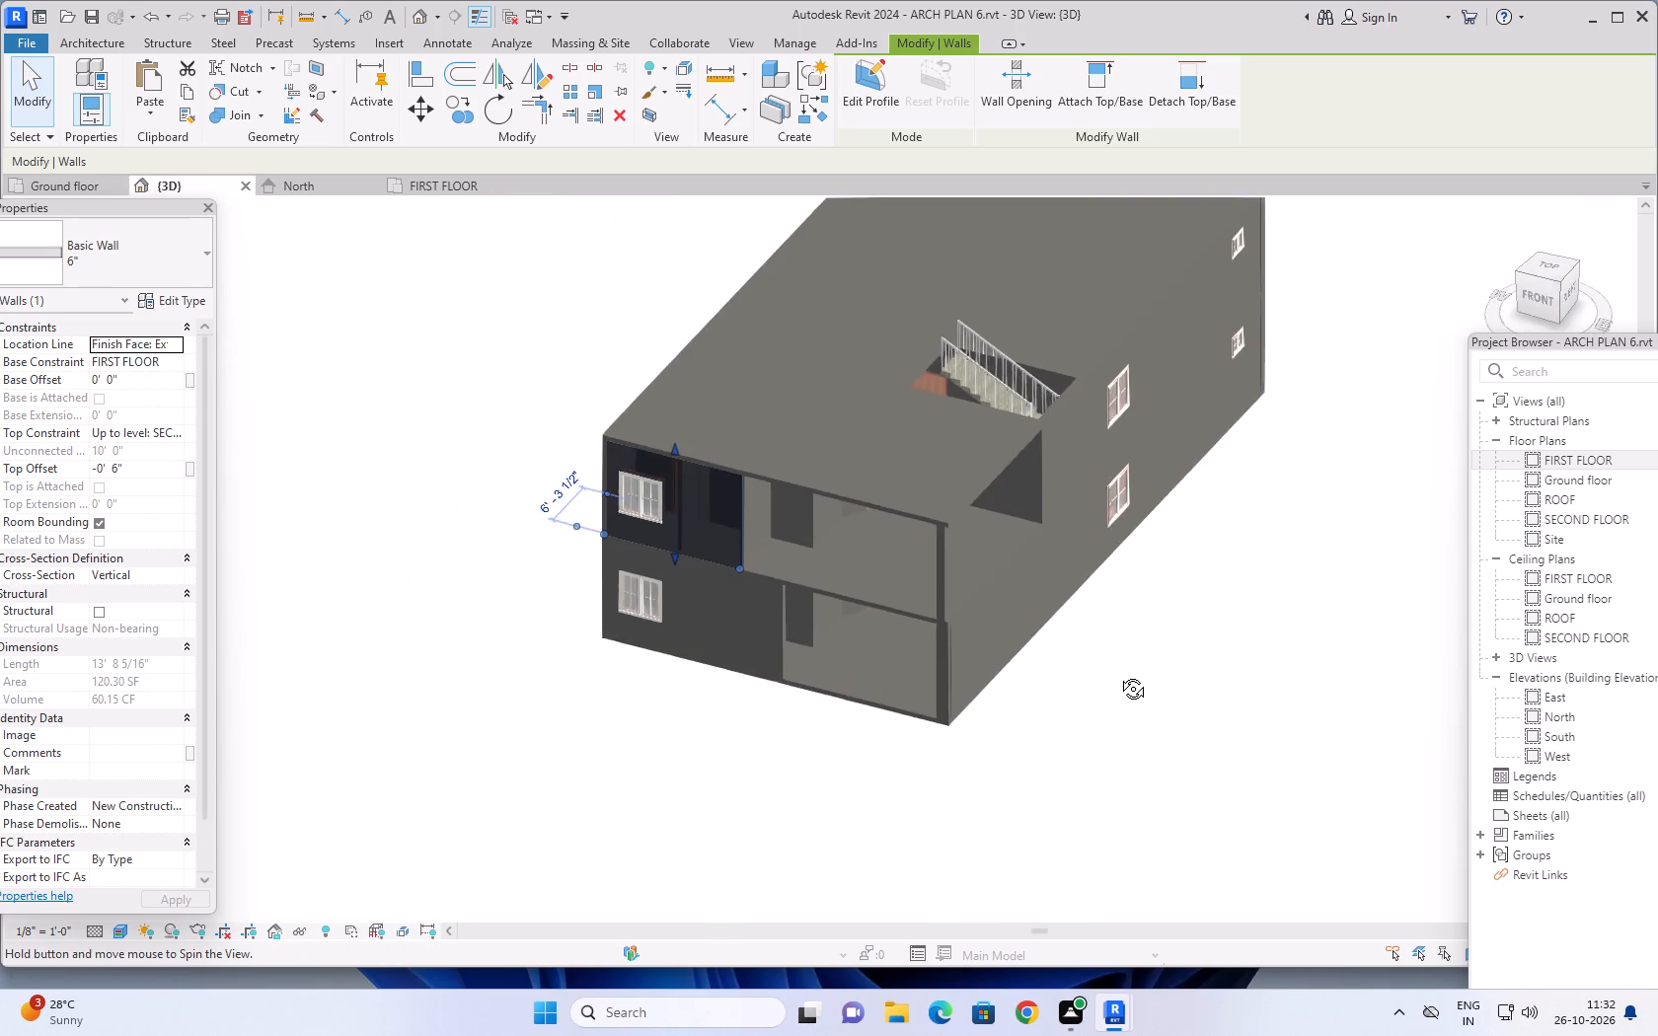
middle_click_drag(1118, 674, 1179, 611, "shift")
left_click(880, 760)
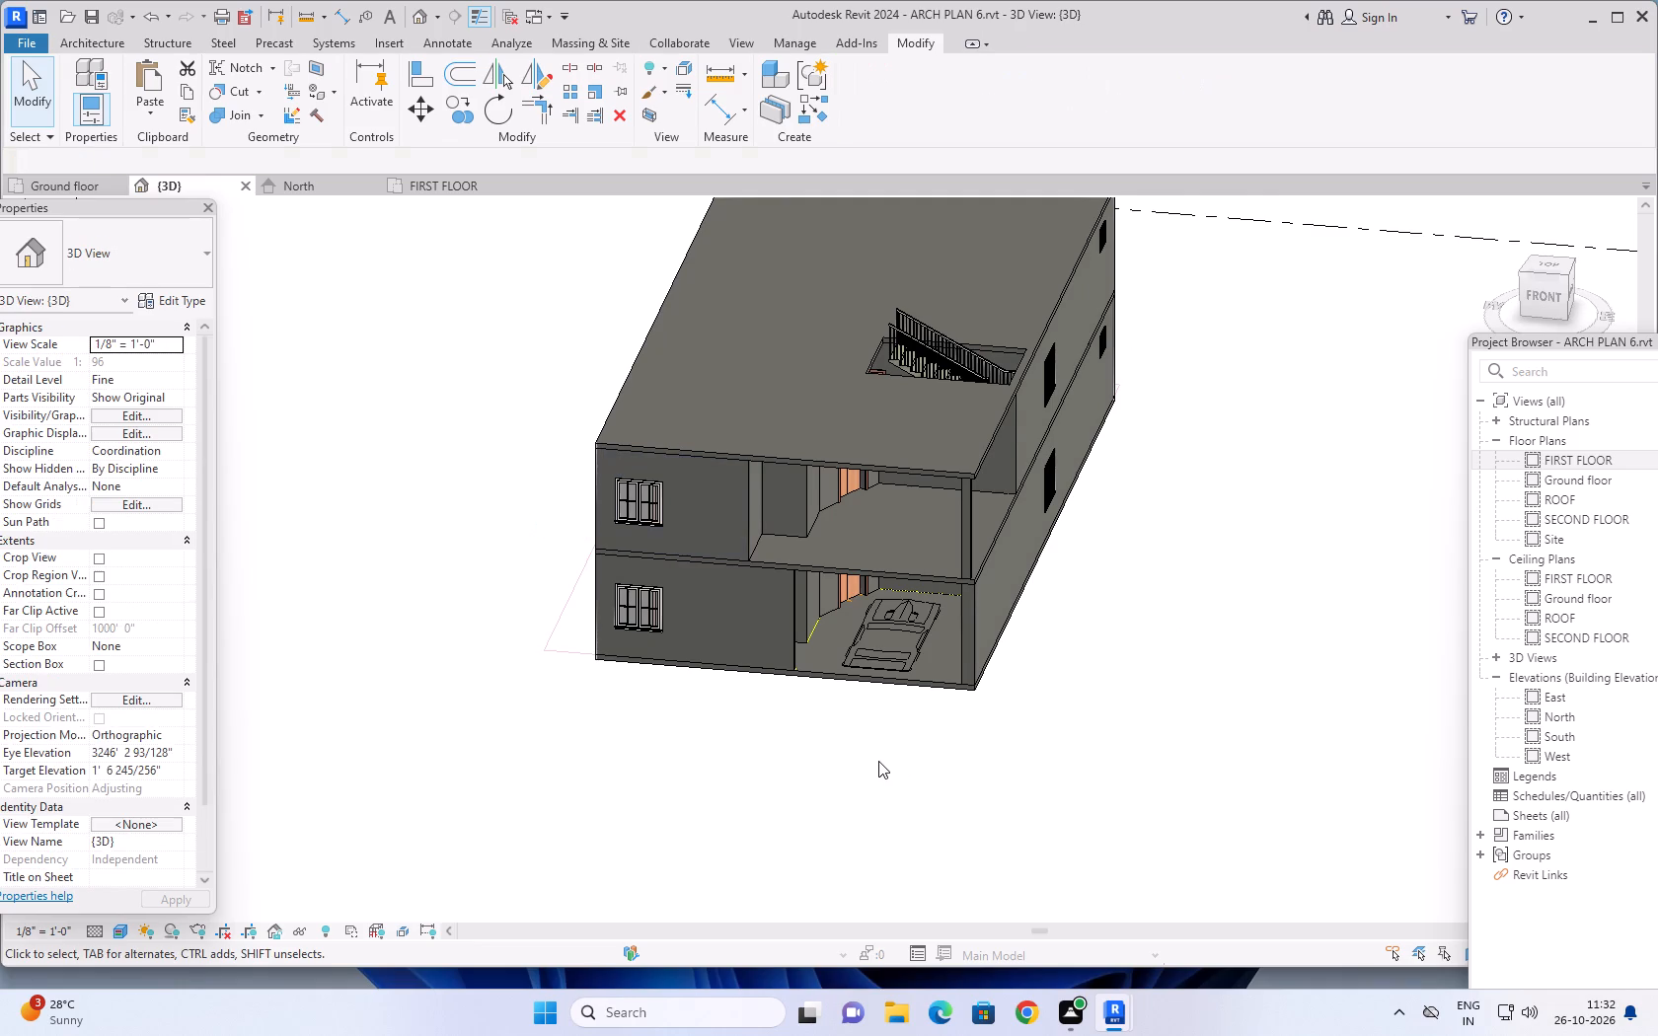
middle_click_drag(946, 752, 740, 769, "shift")
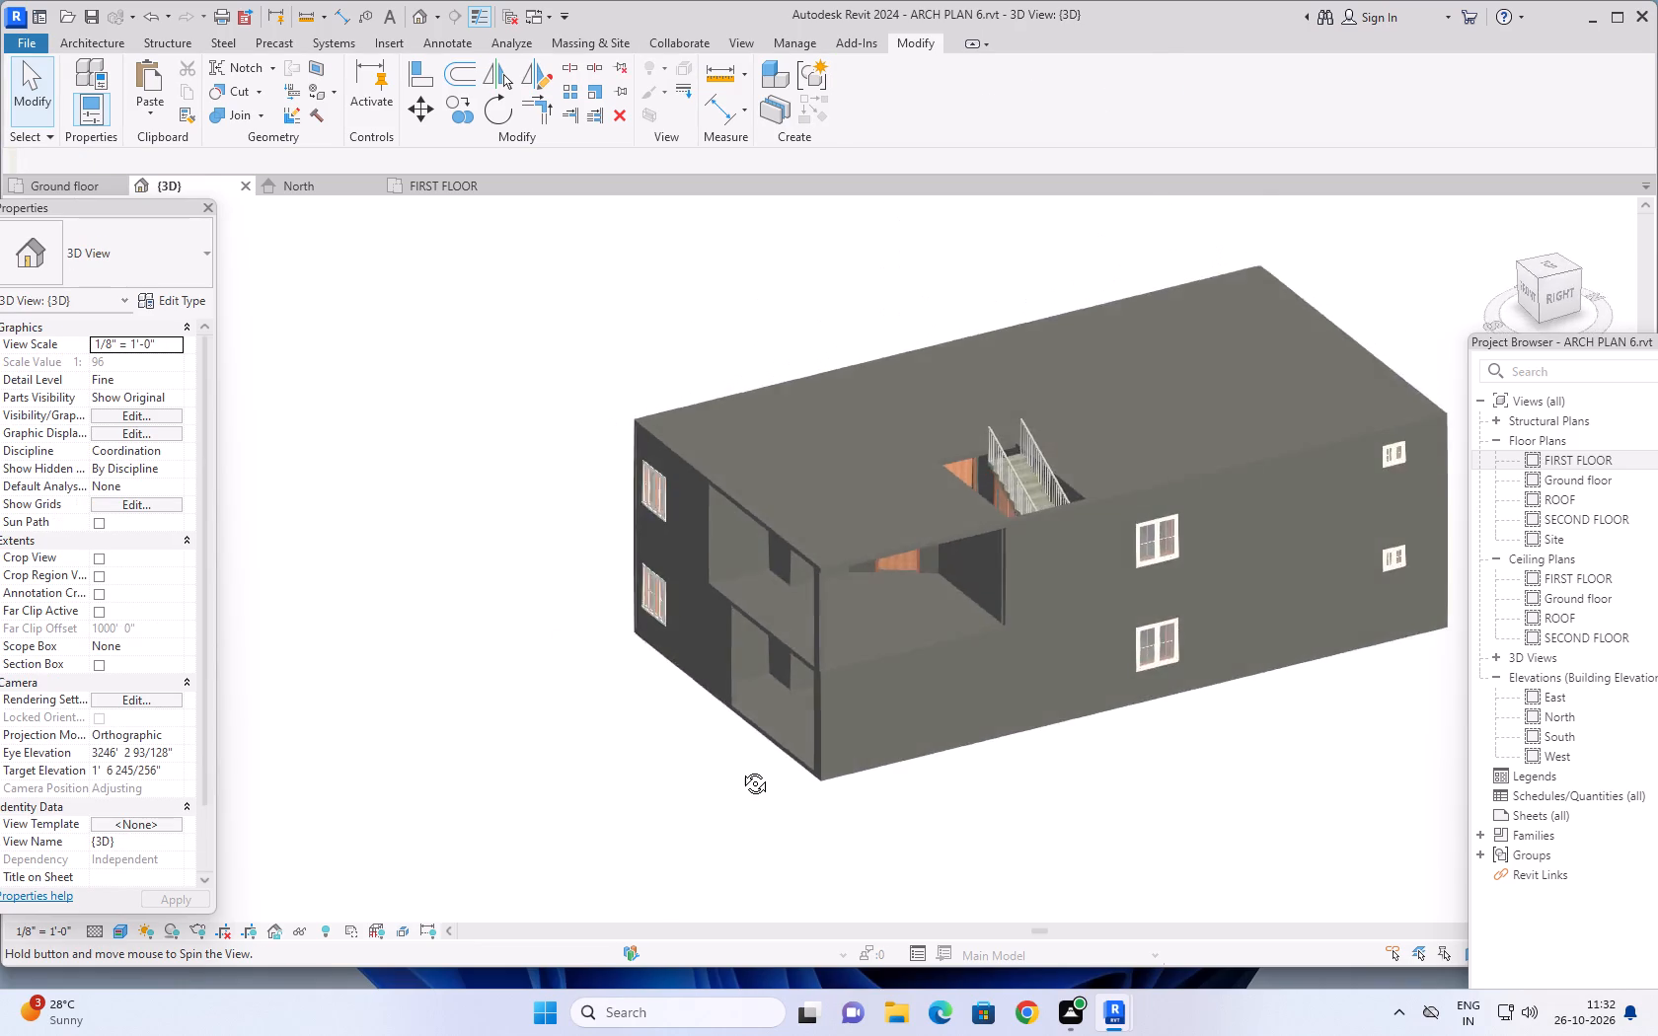
middle_click_drag(740, 769, 1004, 729, "shift")
middle_click_drag(926, 741, 932, 692, "shift")
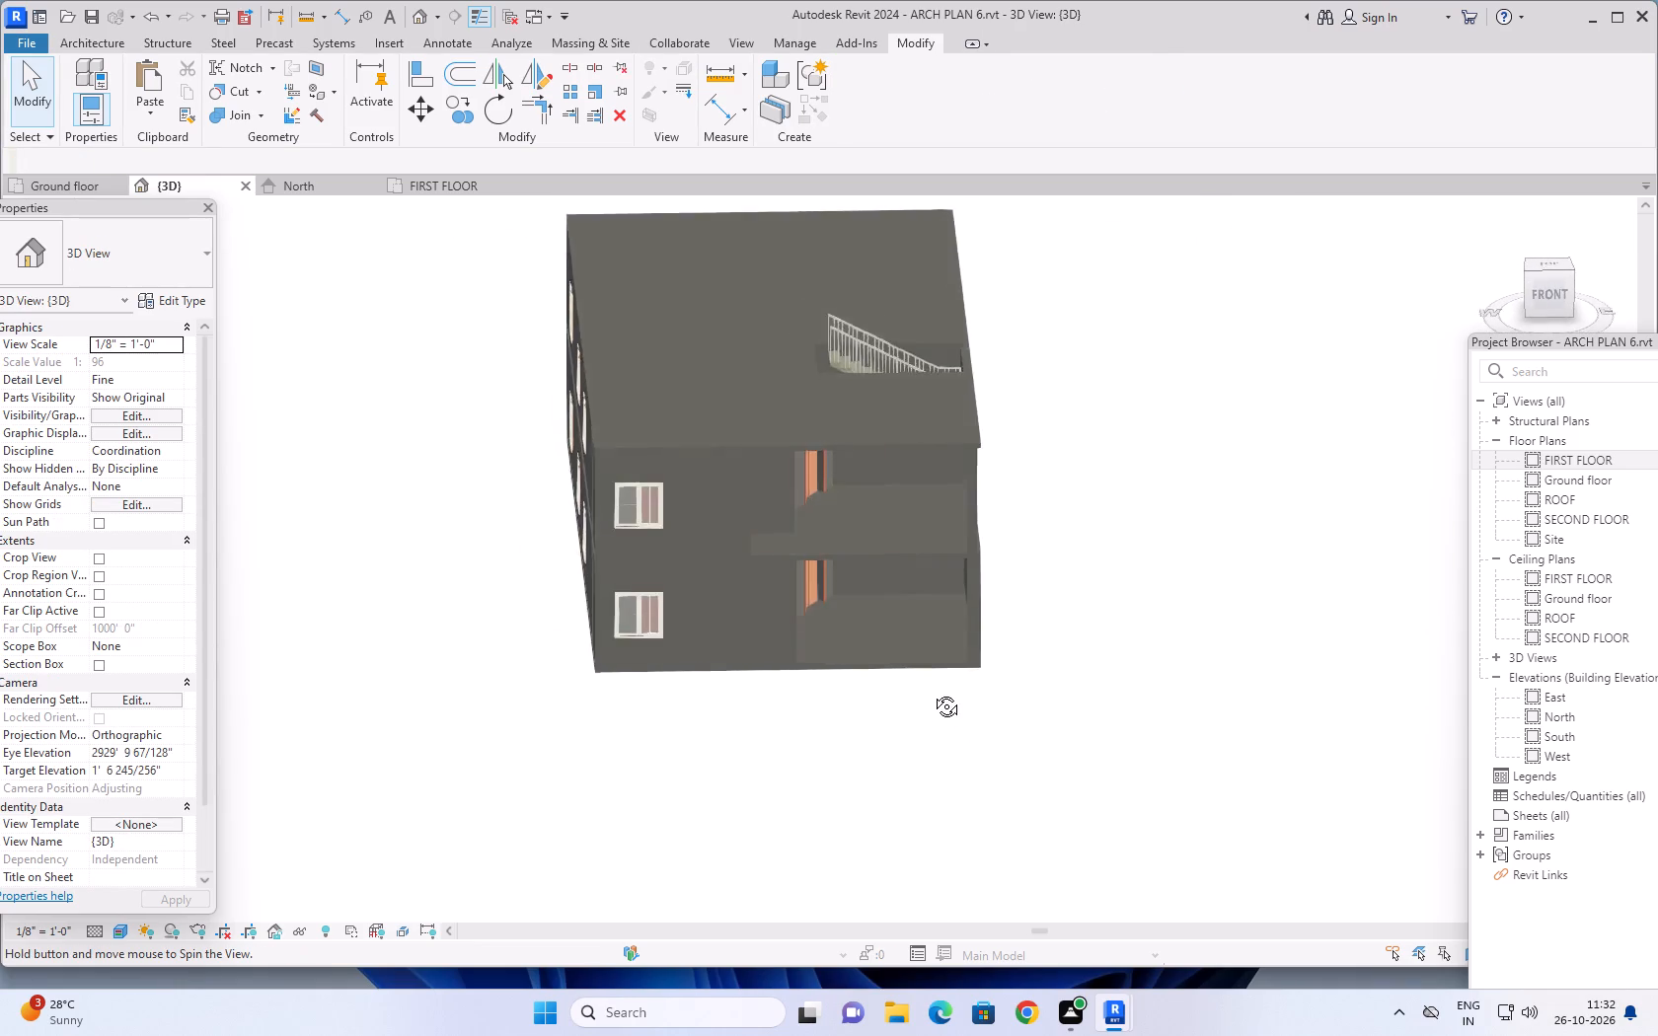
middle_click_drag(932, 692, 915, 732, "shift")
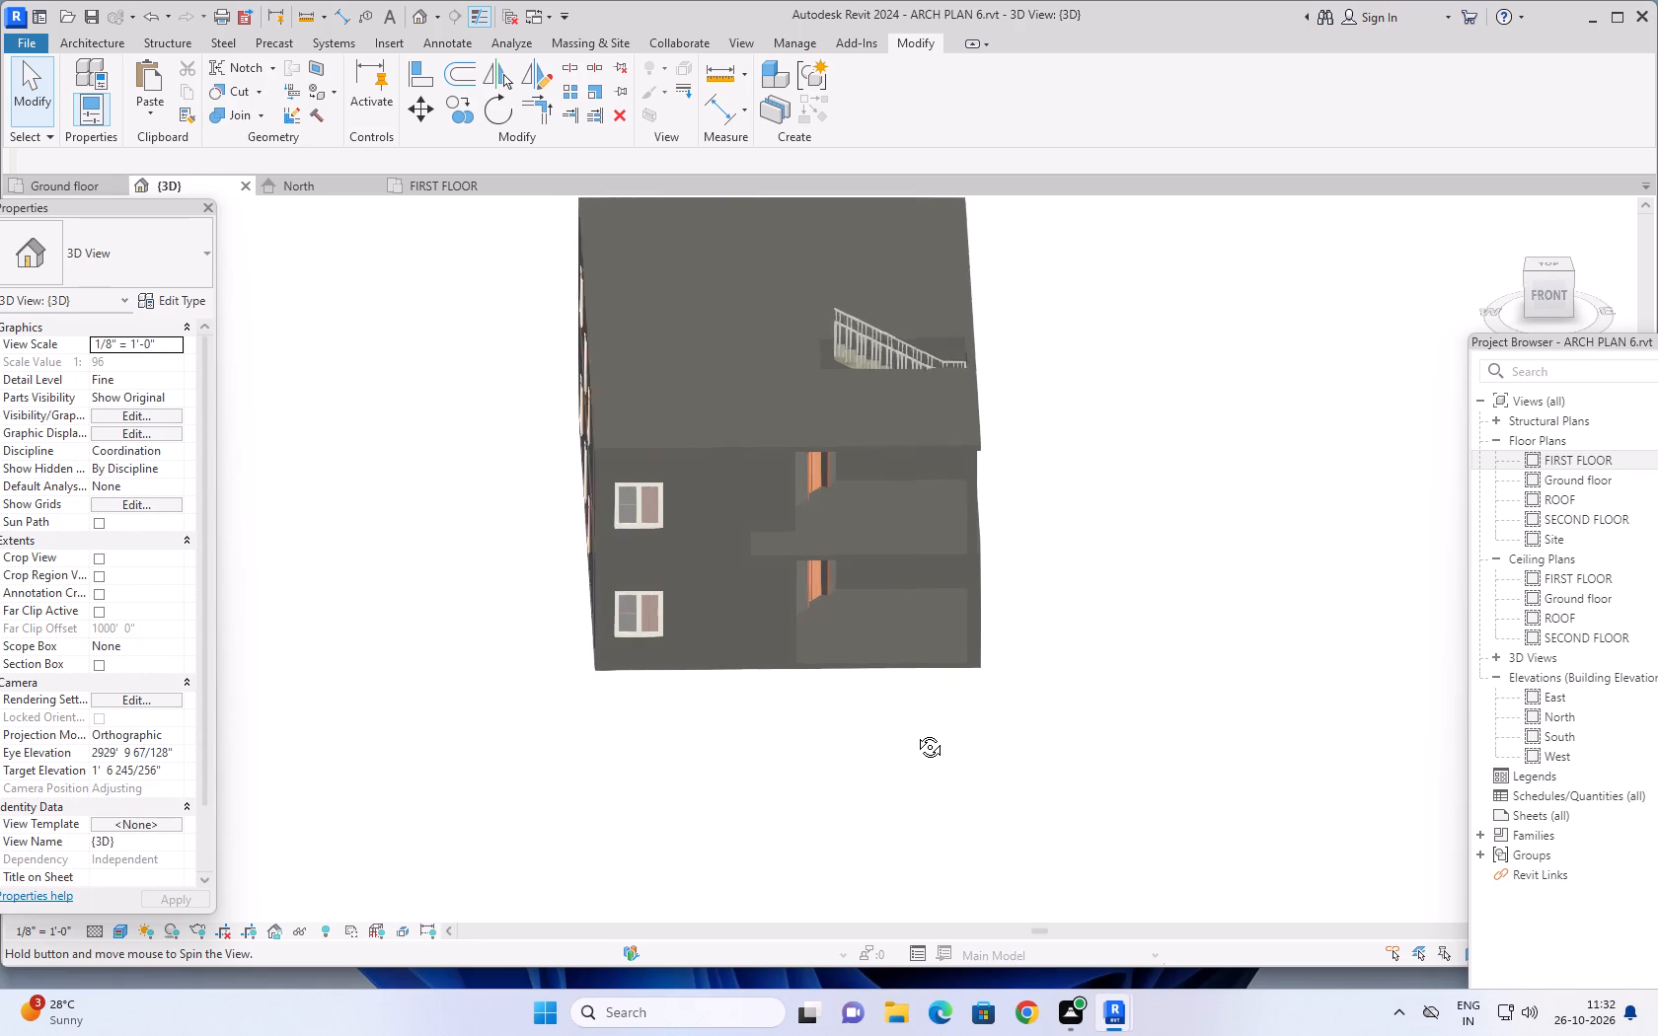
middle_click_drag(915, 732, 809, 742, "shift")
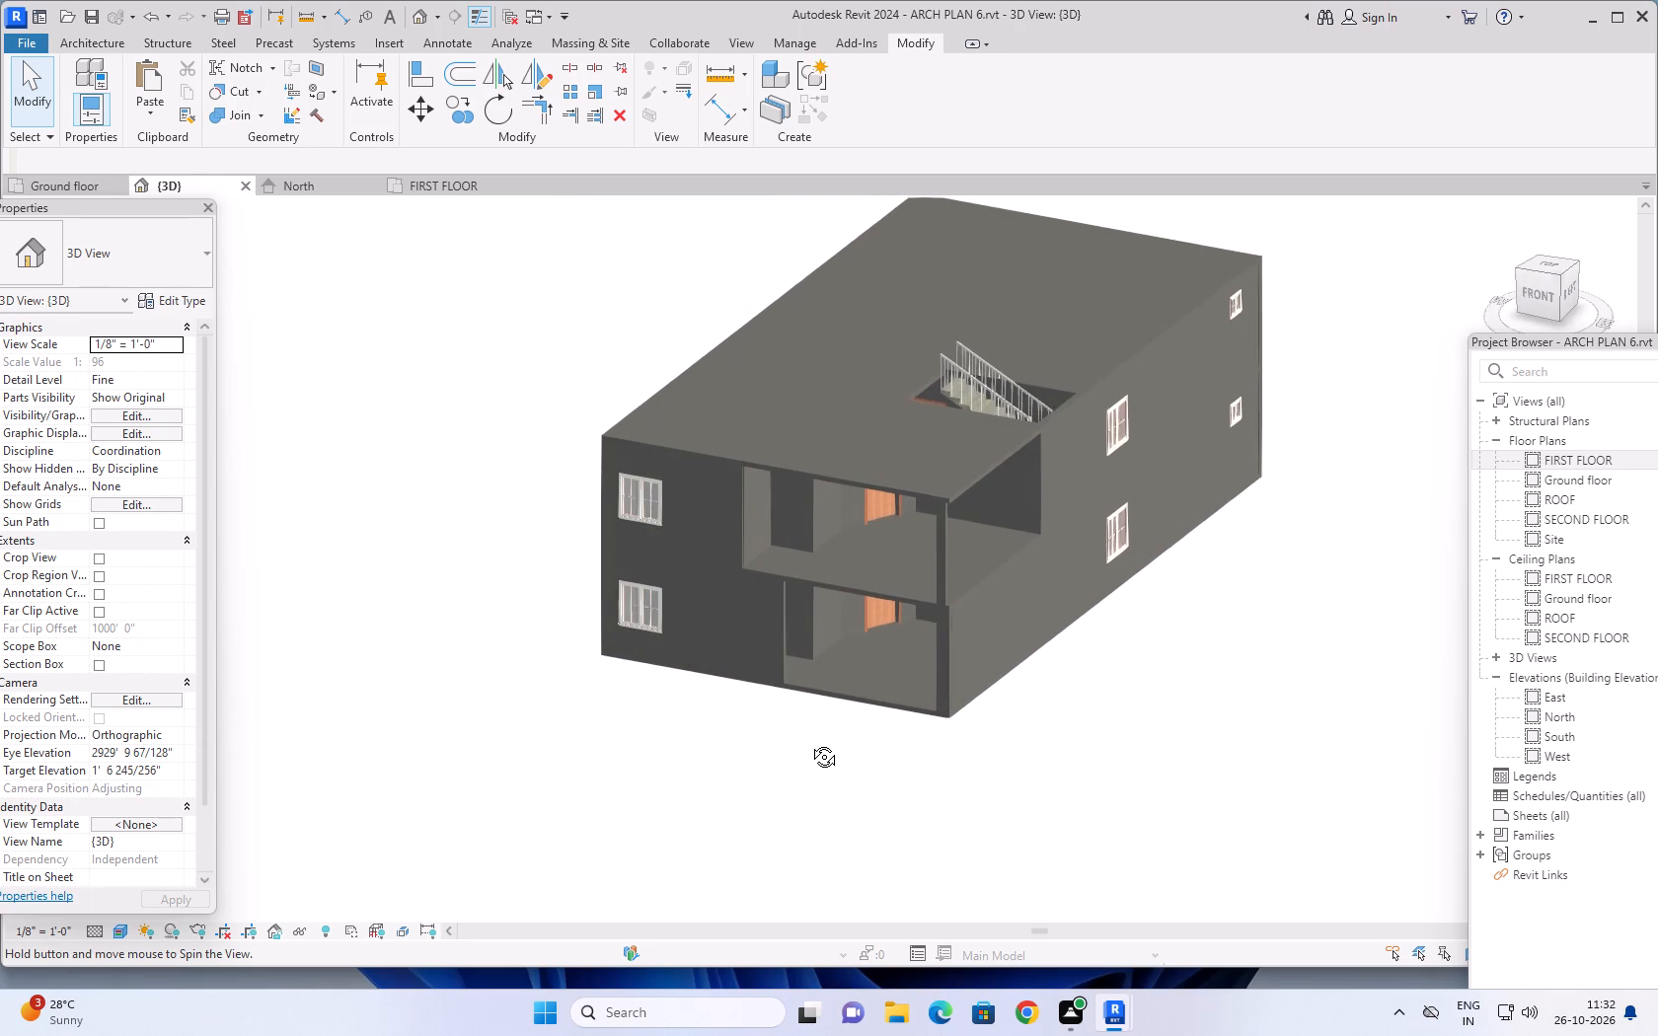
middle_click_drag(809, 742, 881, 771, "shift")
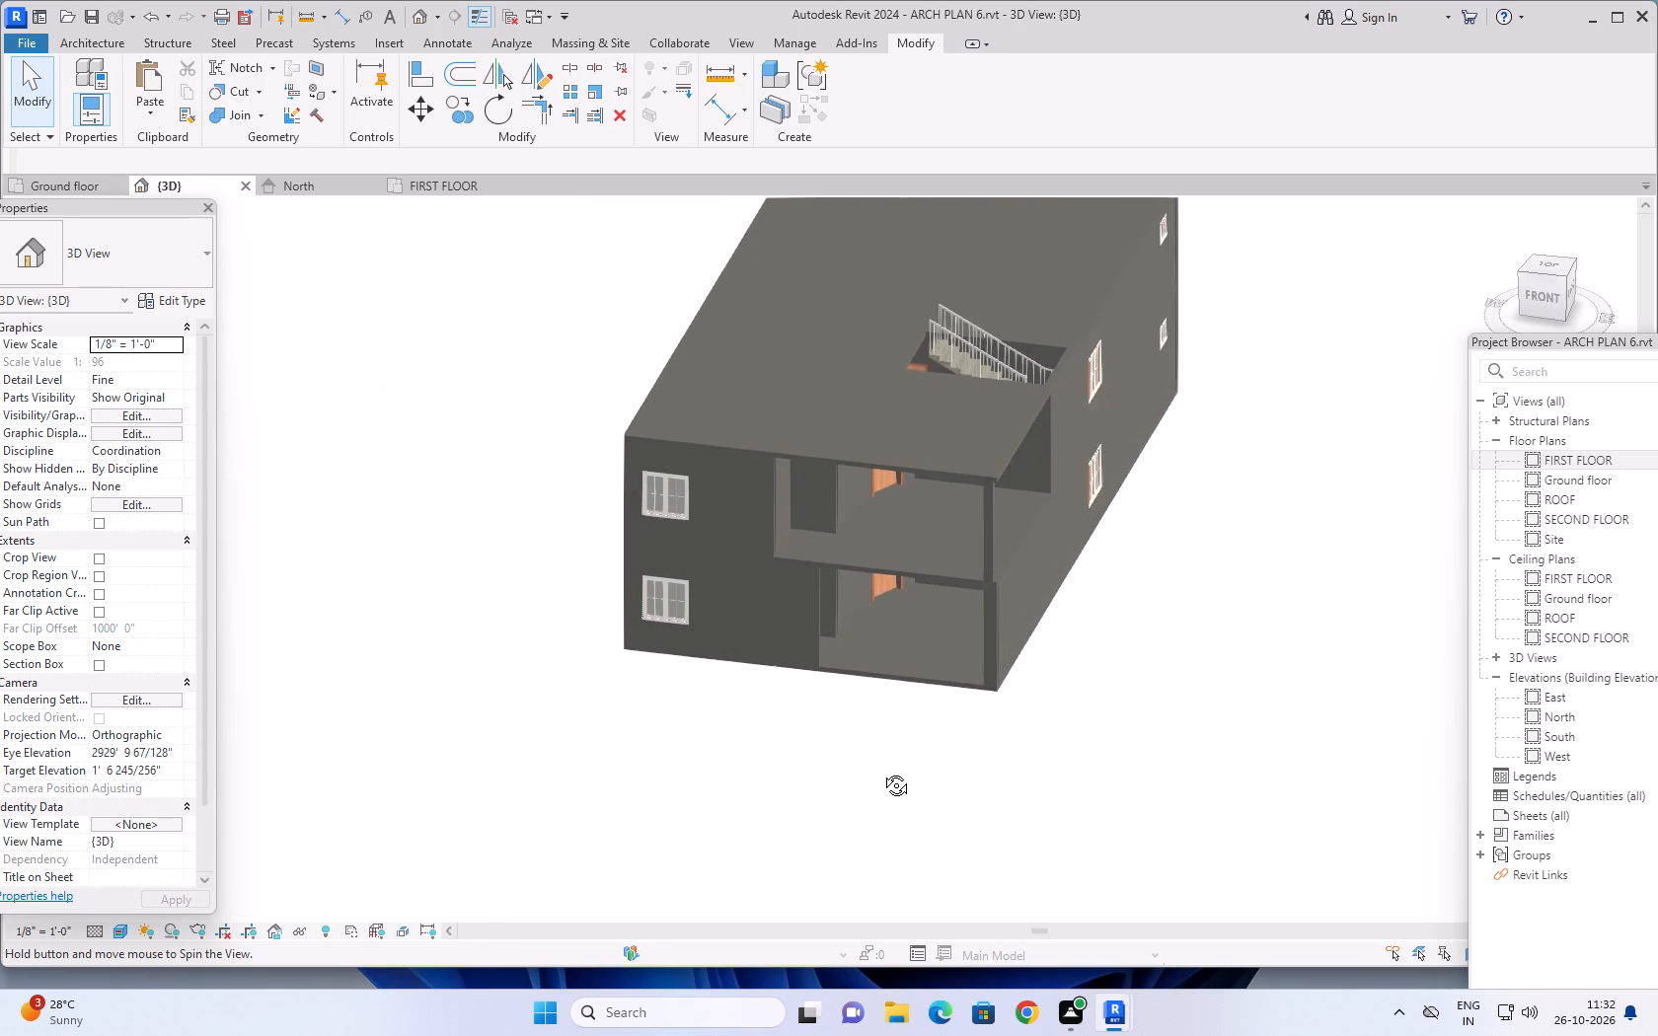
middle_click_drag(881, 771, 896, 730, "shift")
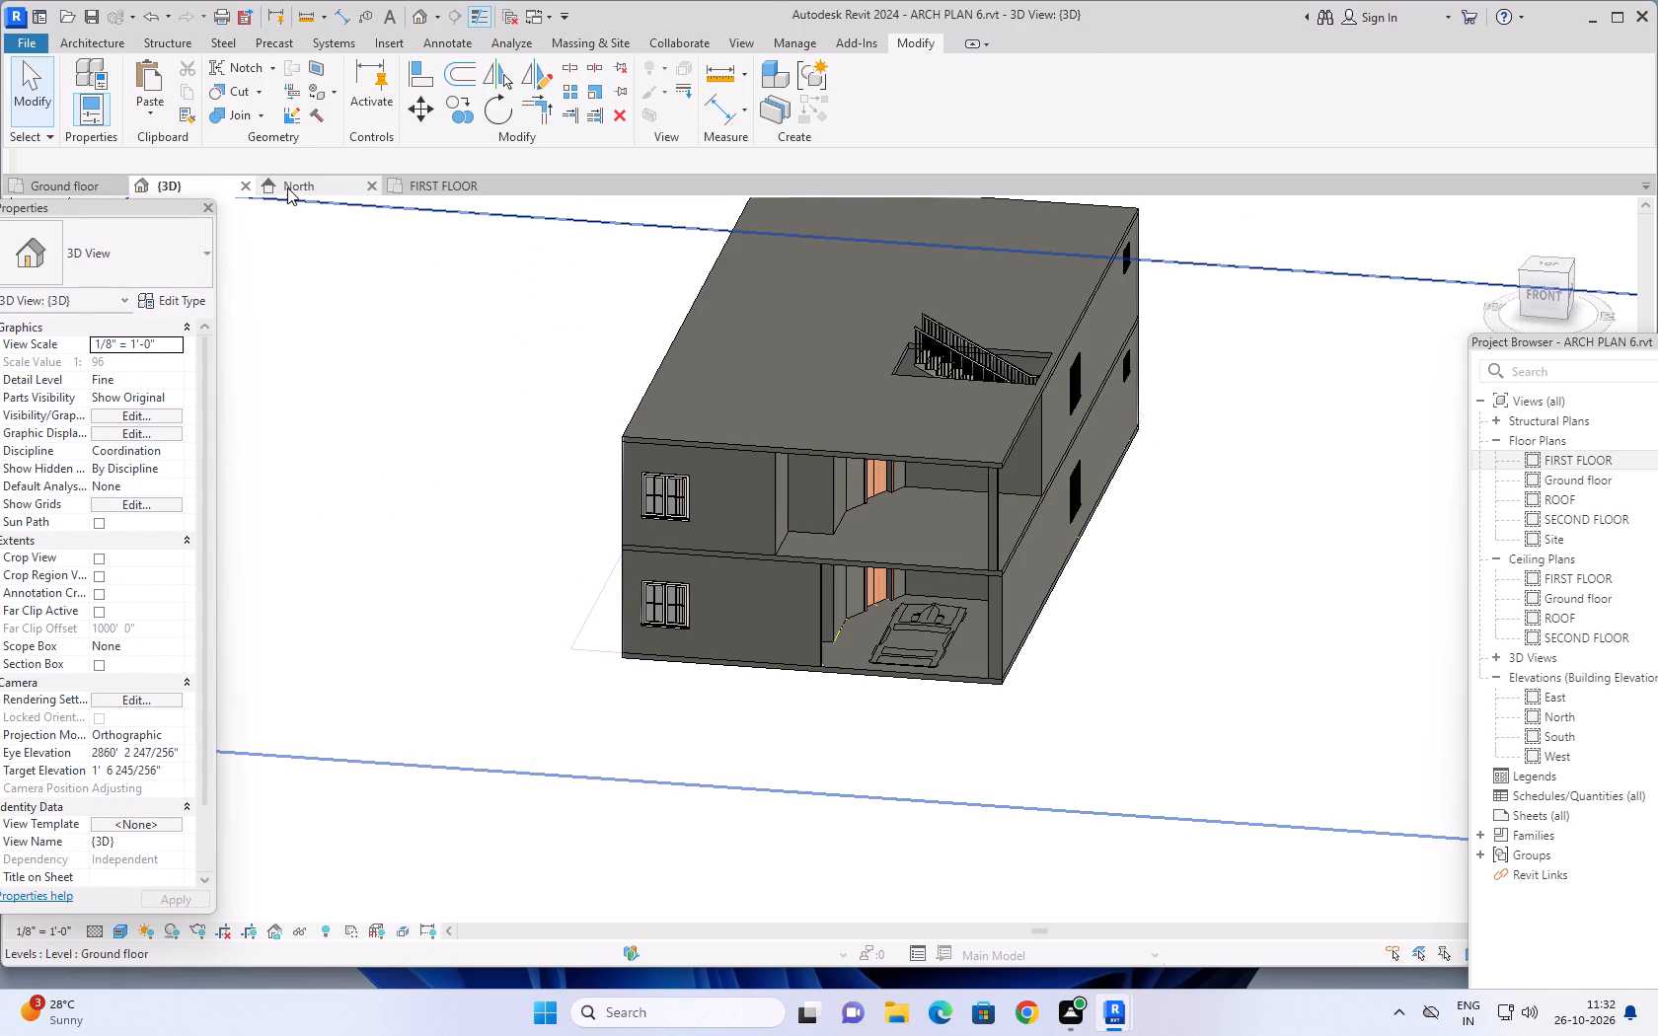
Review the drawing room, lawn, stair and parking layout in the Ground floor plan.
left_click(289, 186)
left_click(71, 183)
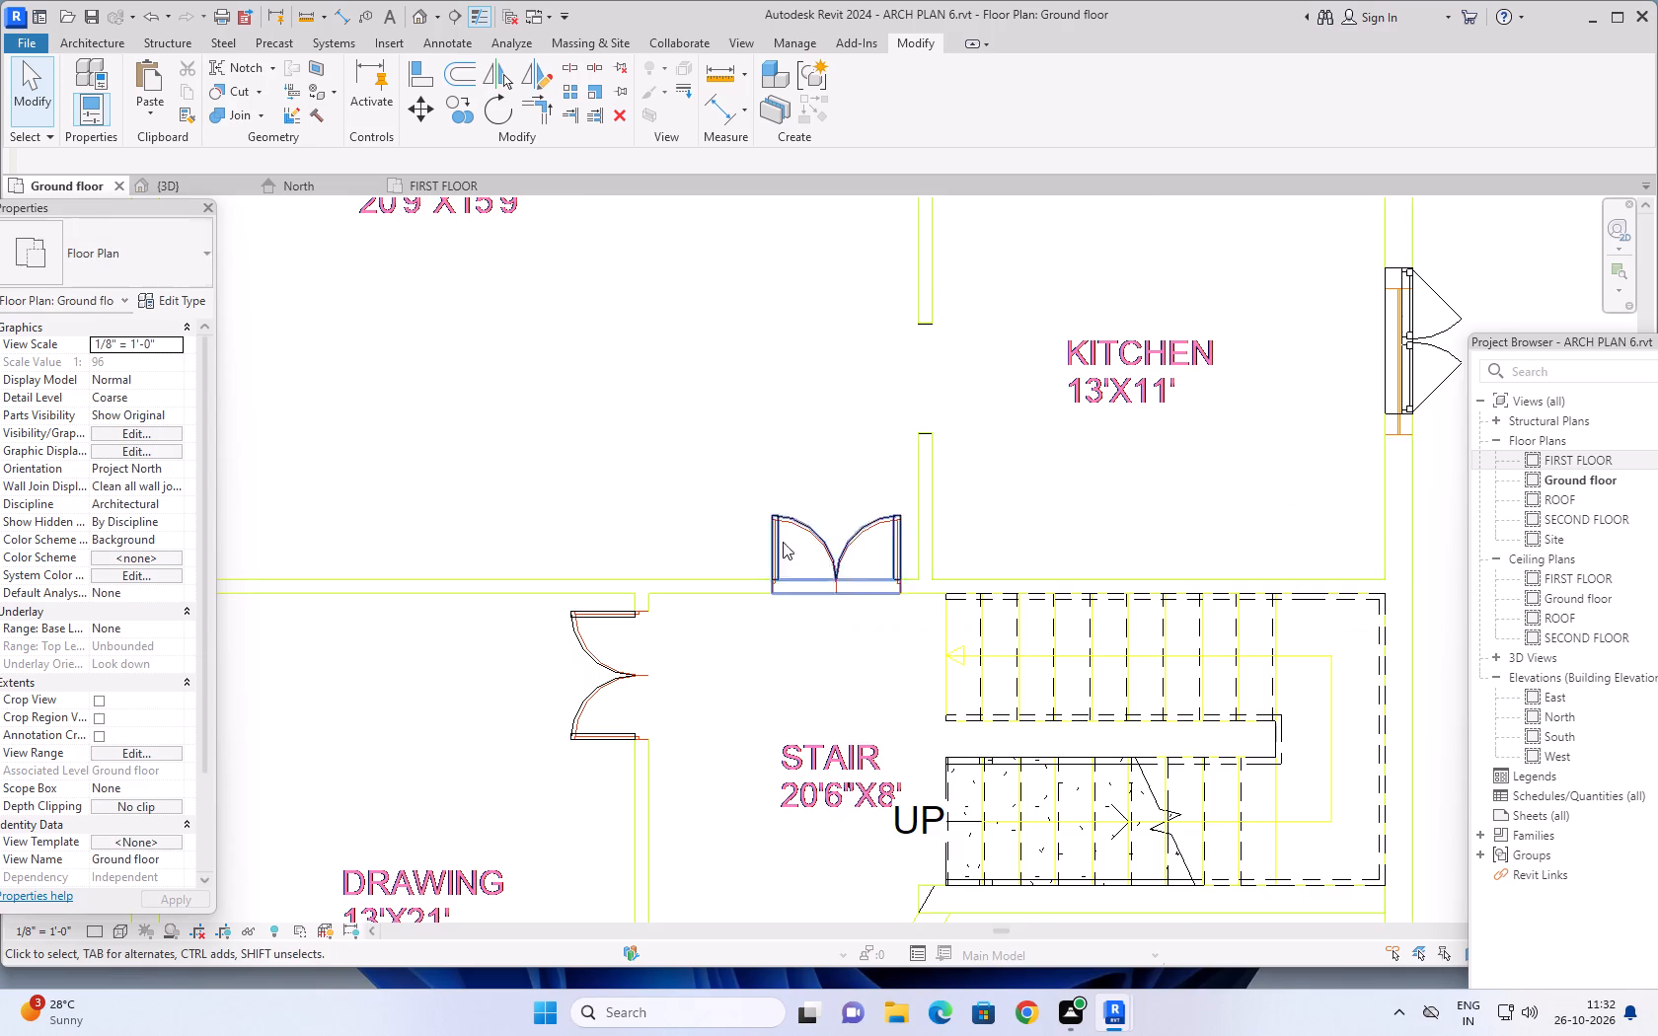
scroll(801, 524, "down", 11)
middle_click_drag(1161, 613, 1172, 497)
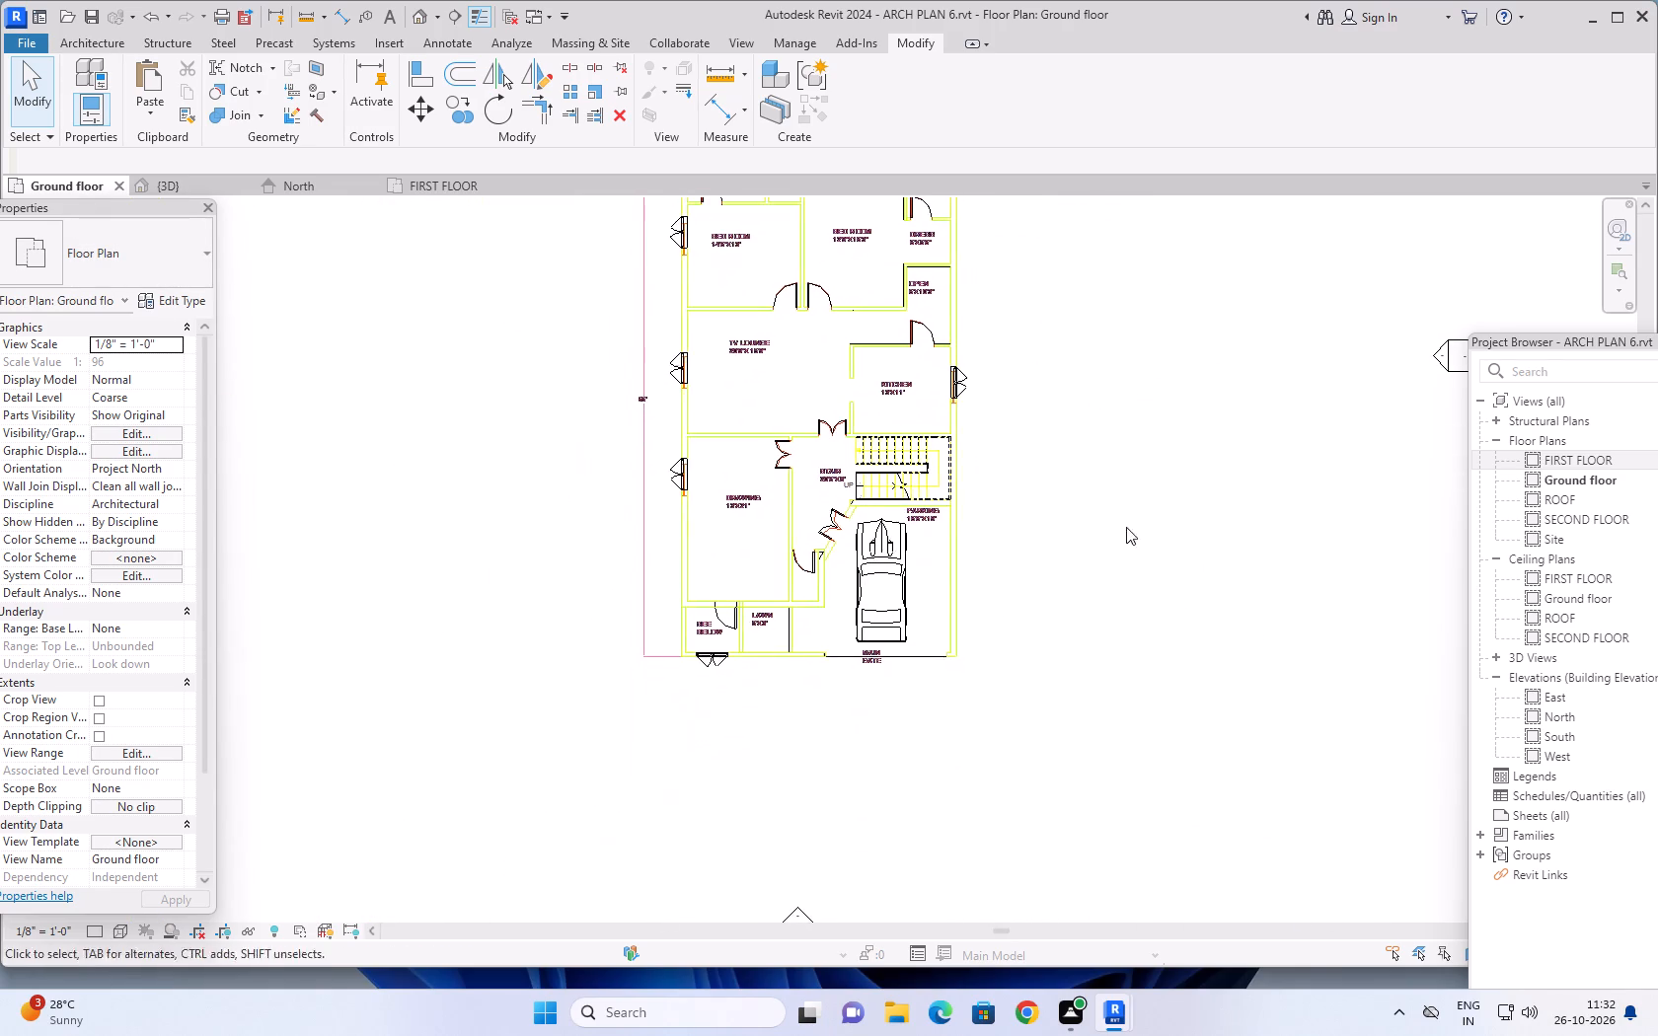
scroll(664, 734, "up", 5)
middle_click_drag(891, 639, 843, 741)
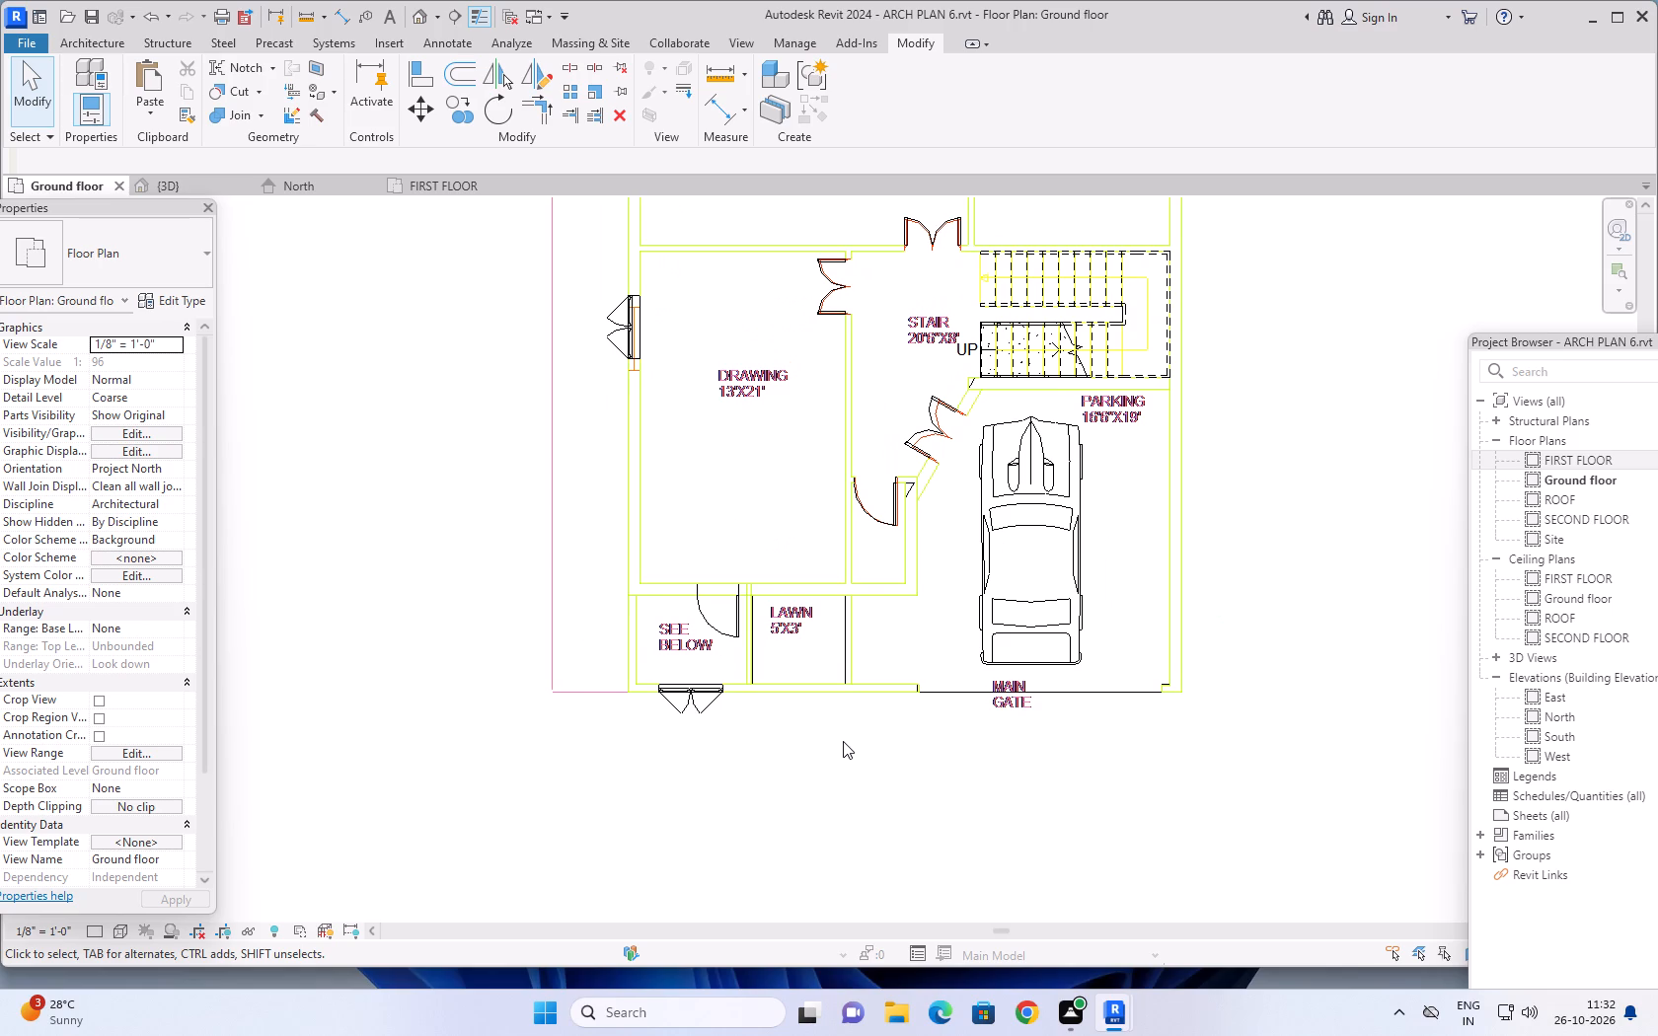
In the FIRST FLOOR plan, draw a 6" wall about 18' 8" long along the car porch's outer side, unconnected height 2'.
left_click(425, 186)
scroll(541, 457, "down", 1)
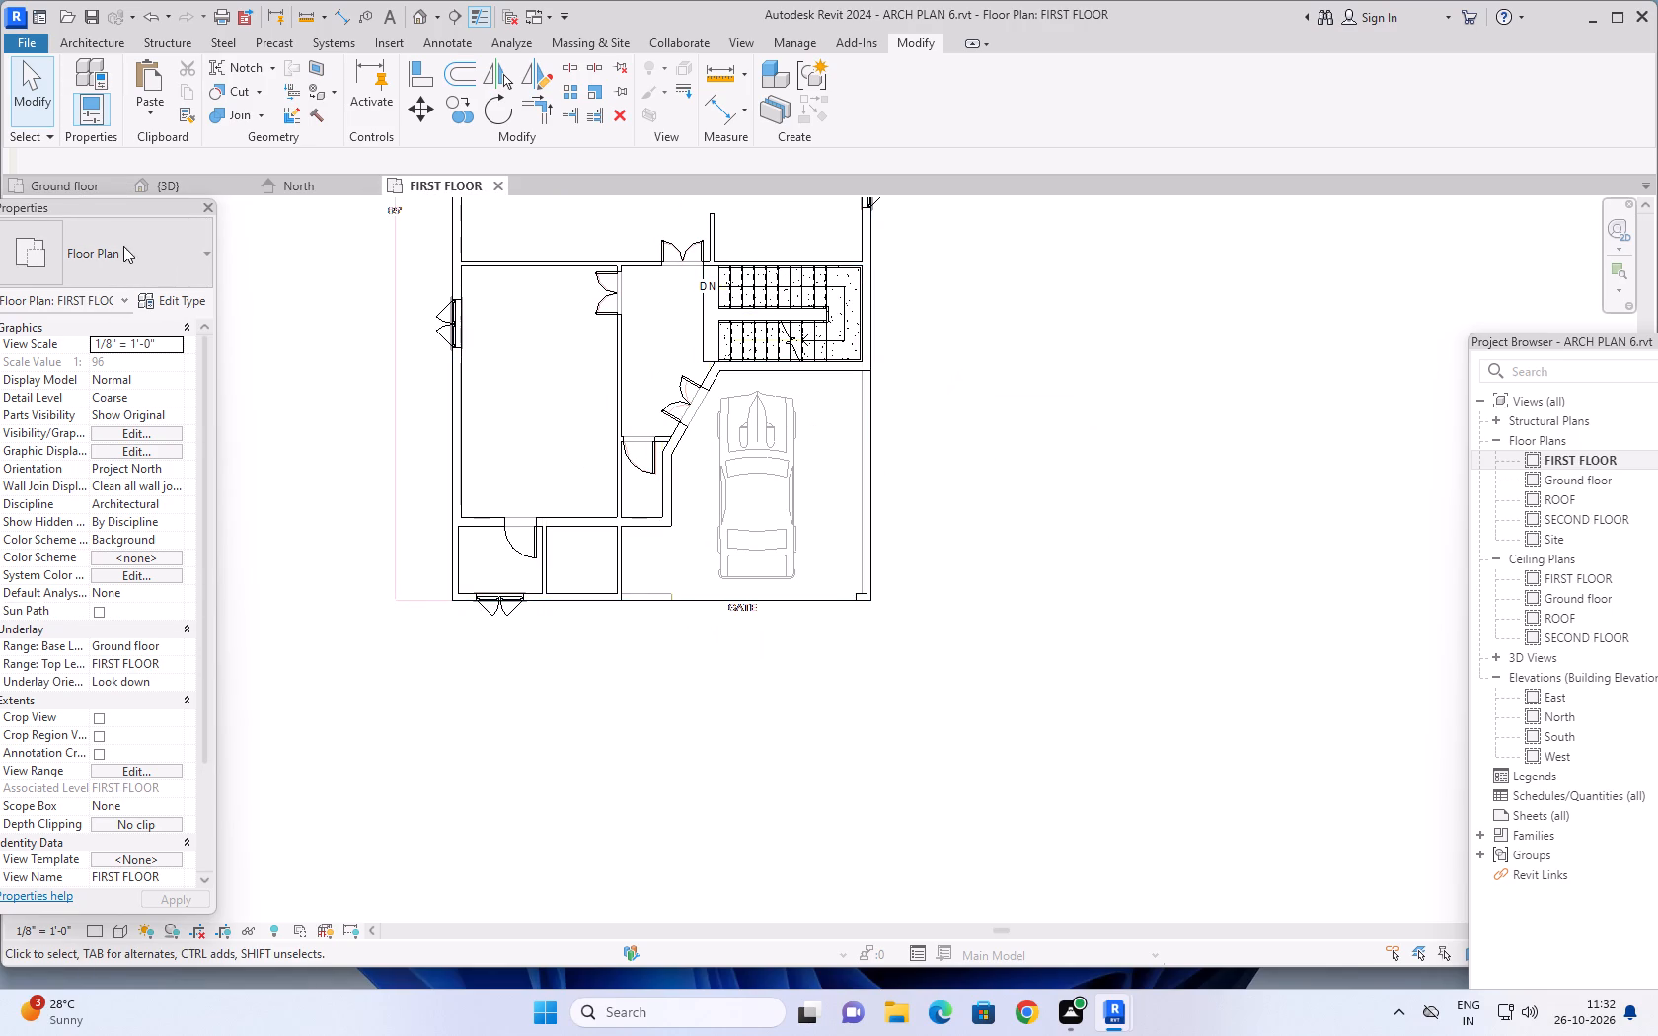
left_click(170, 247)
left_click(170, 247)
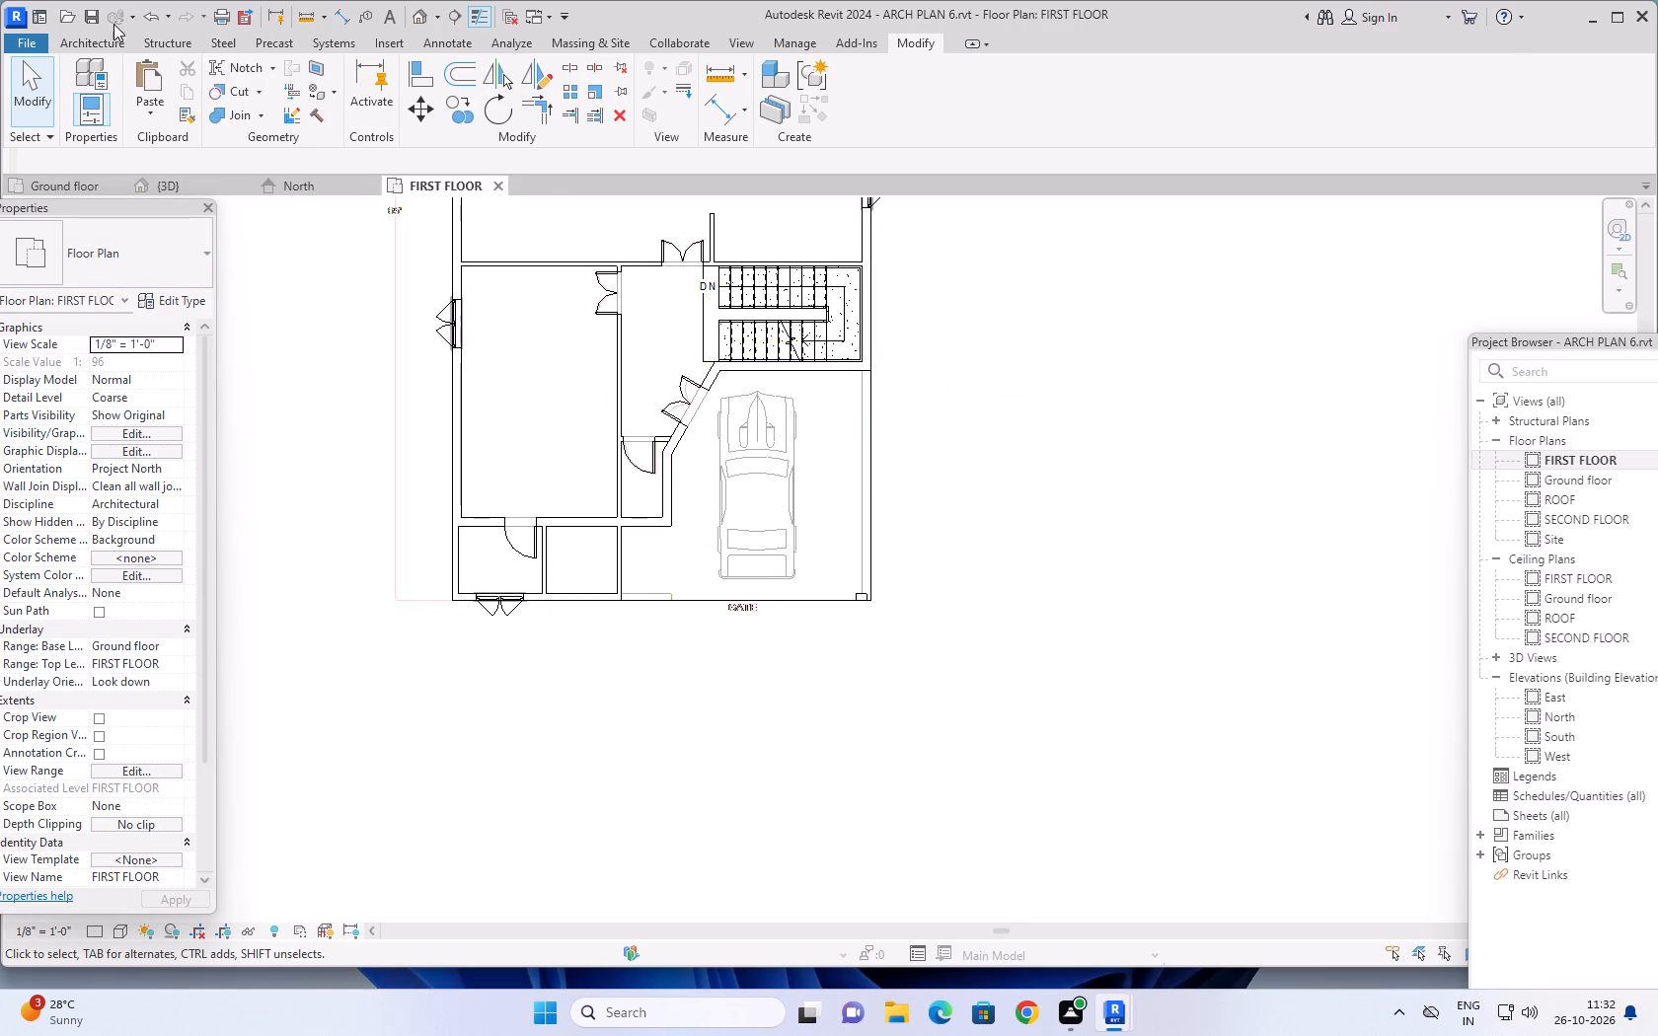
left_click(104, 37)
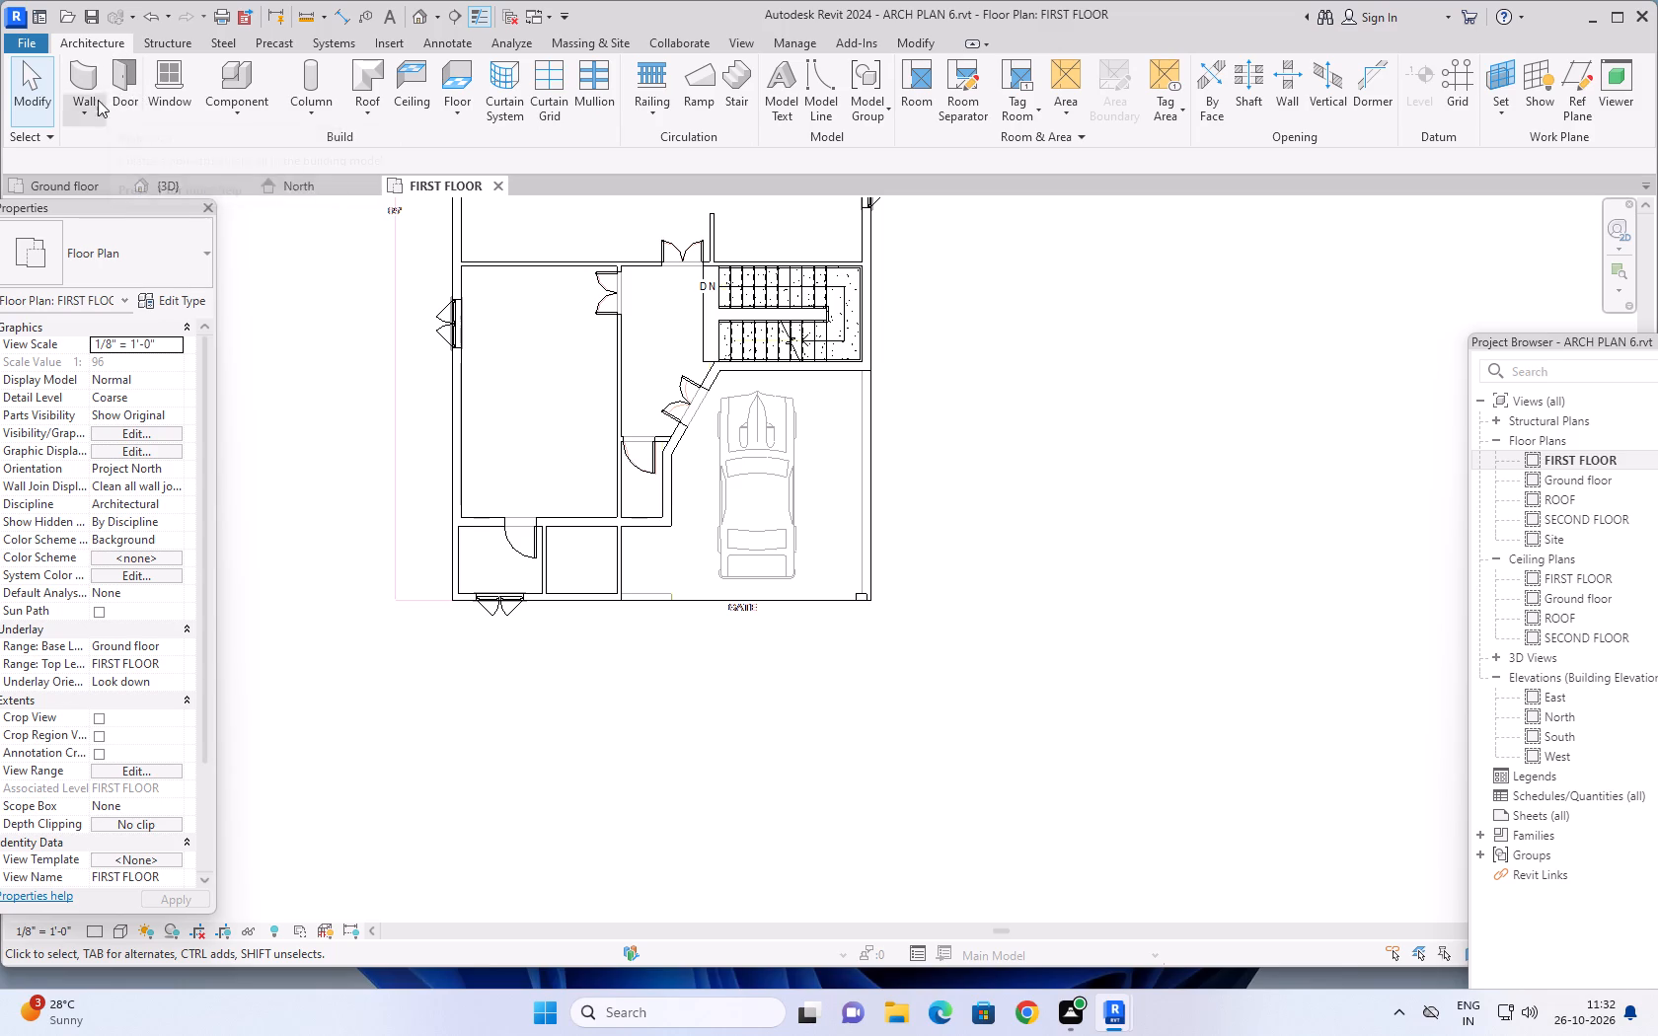
left_click(82, 75)
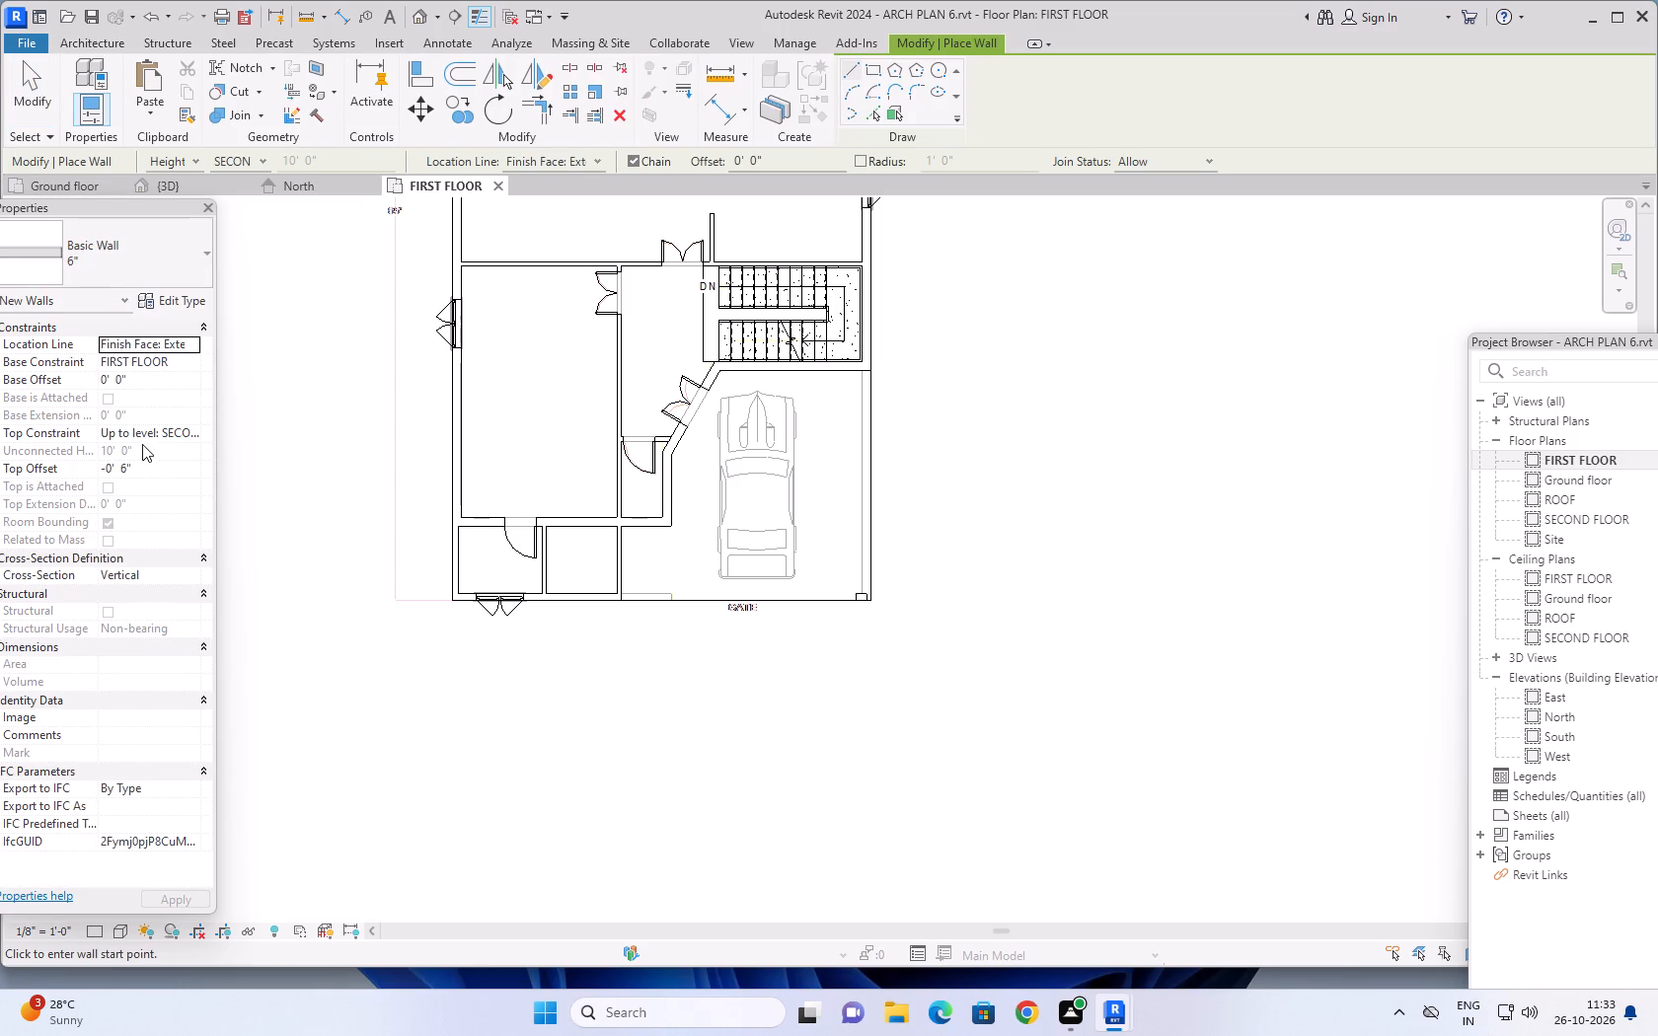
left_click(199, 430)
left_click(191, 436)
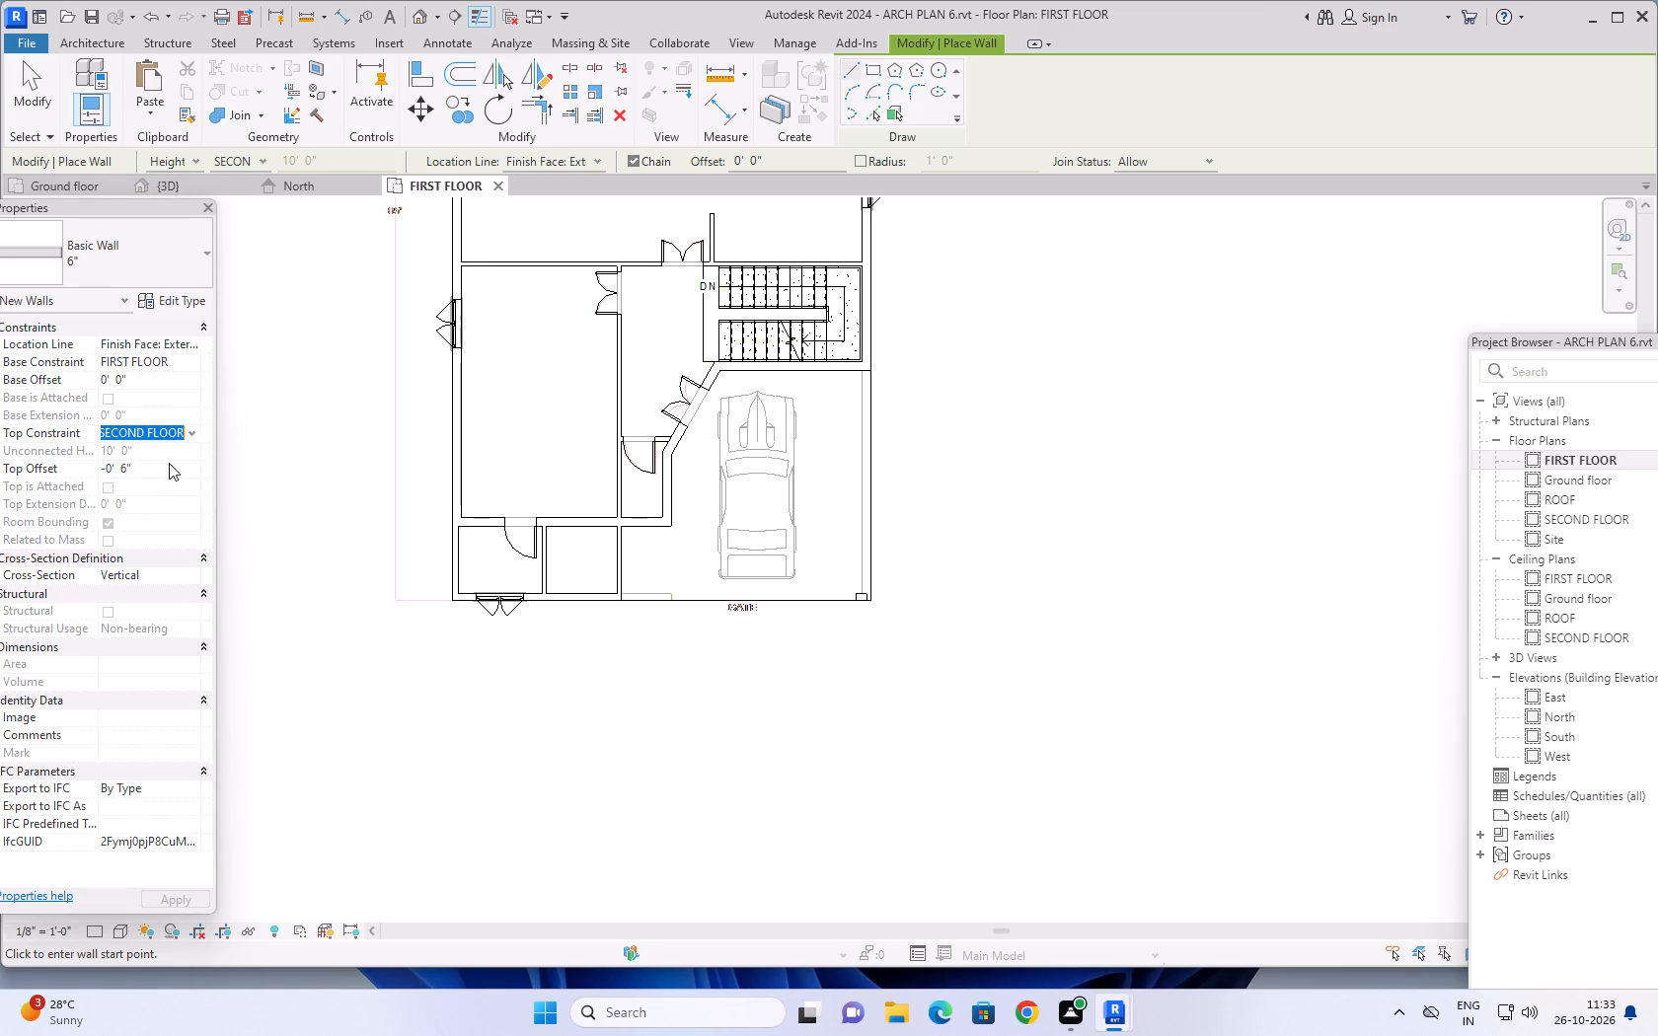
left_click(170, 456)
left_click(165, 452)
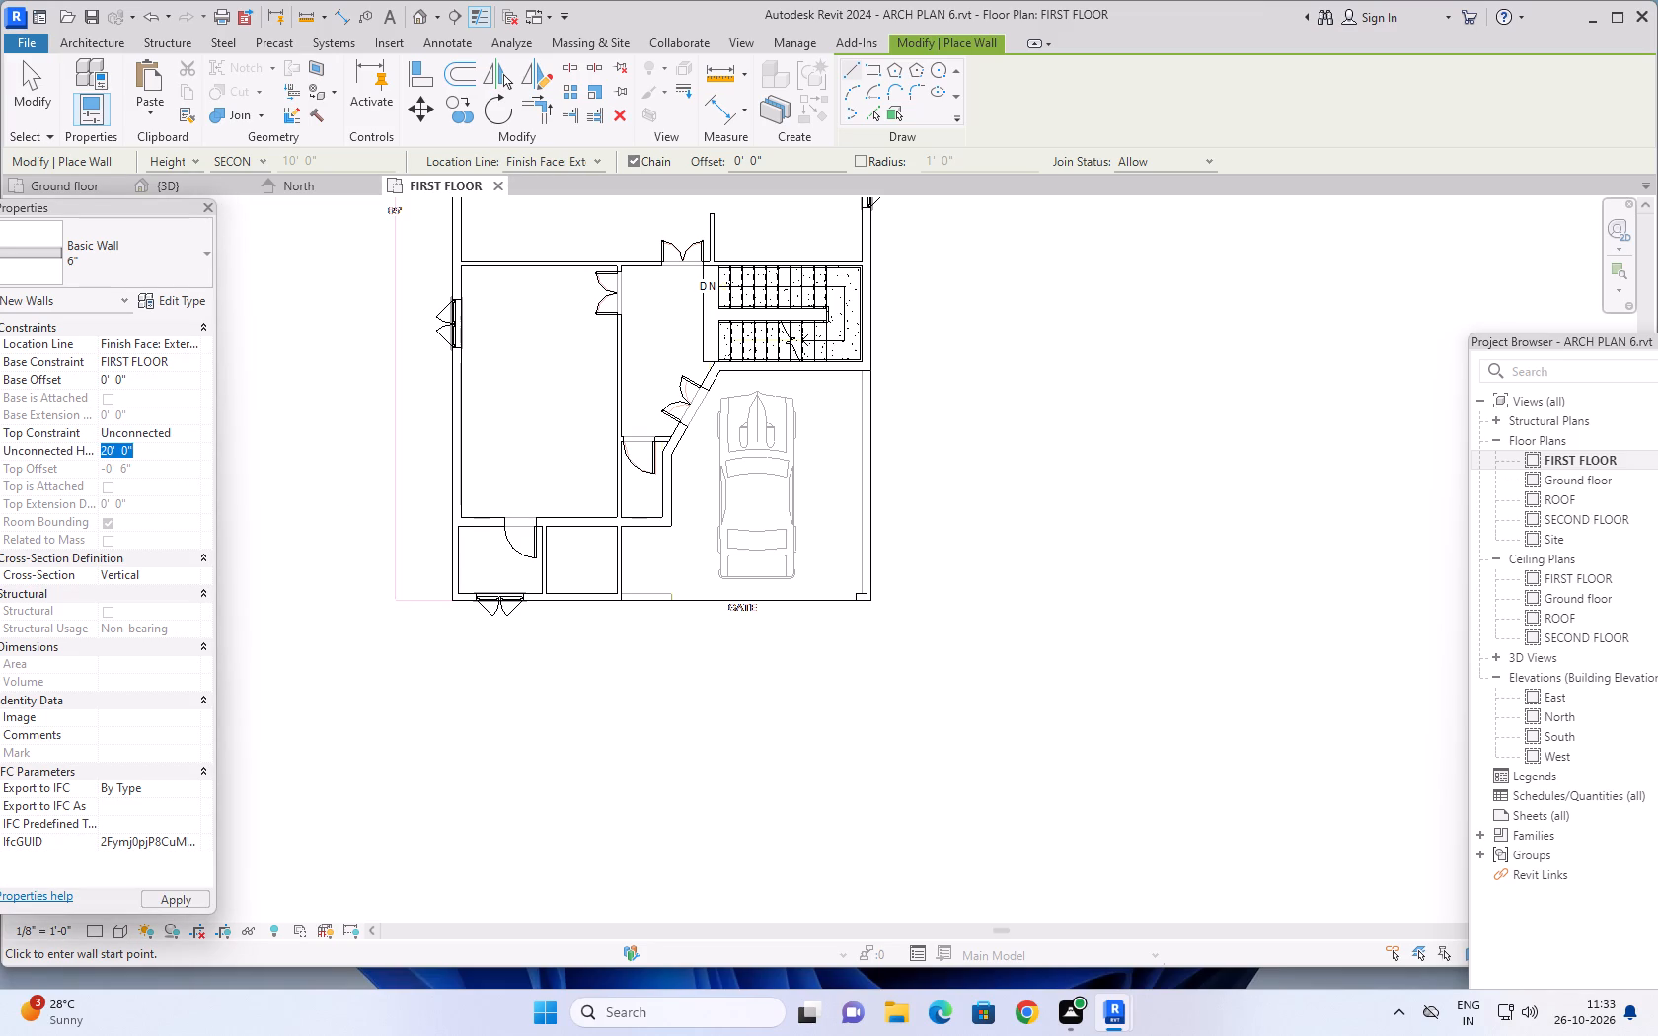
type("2'")
key("Return")
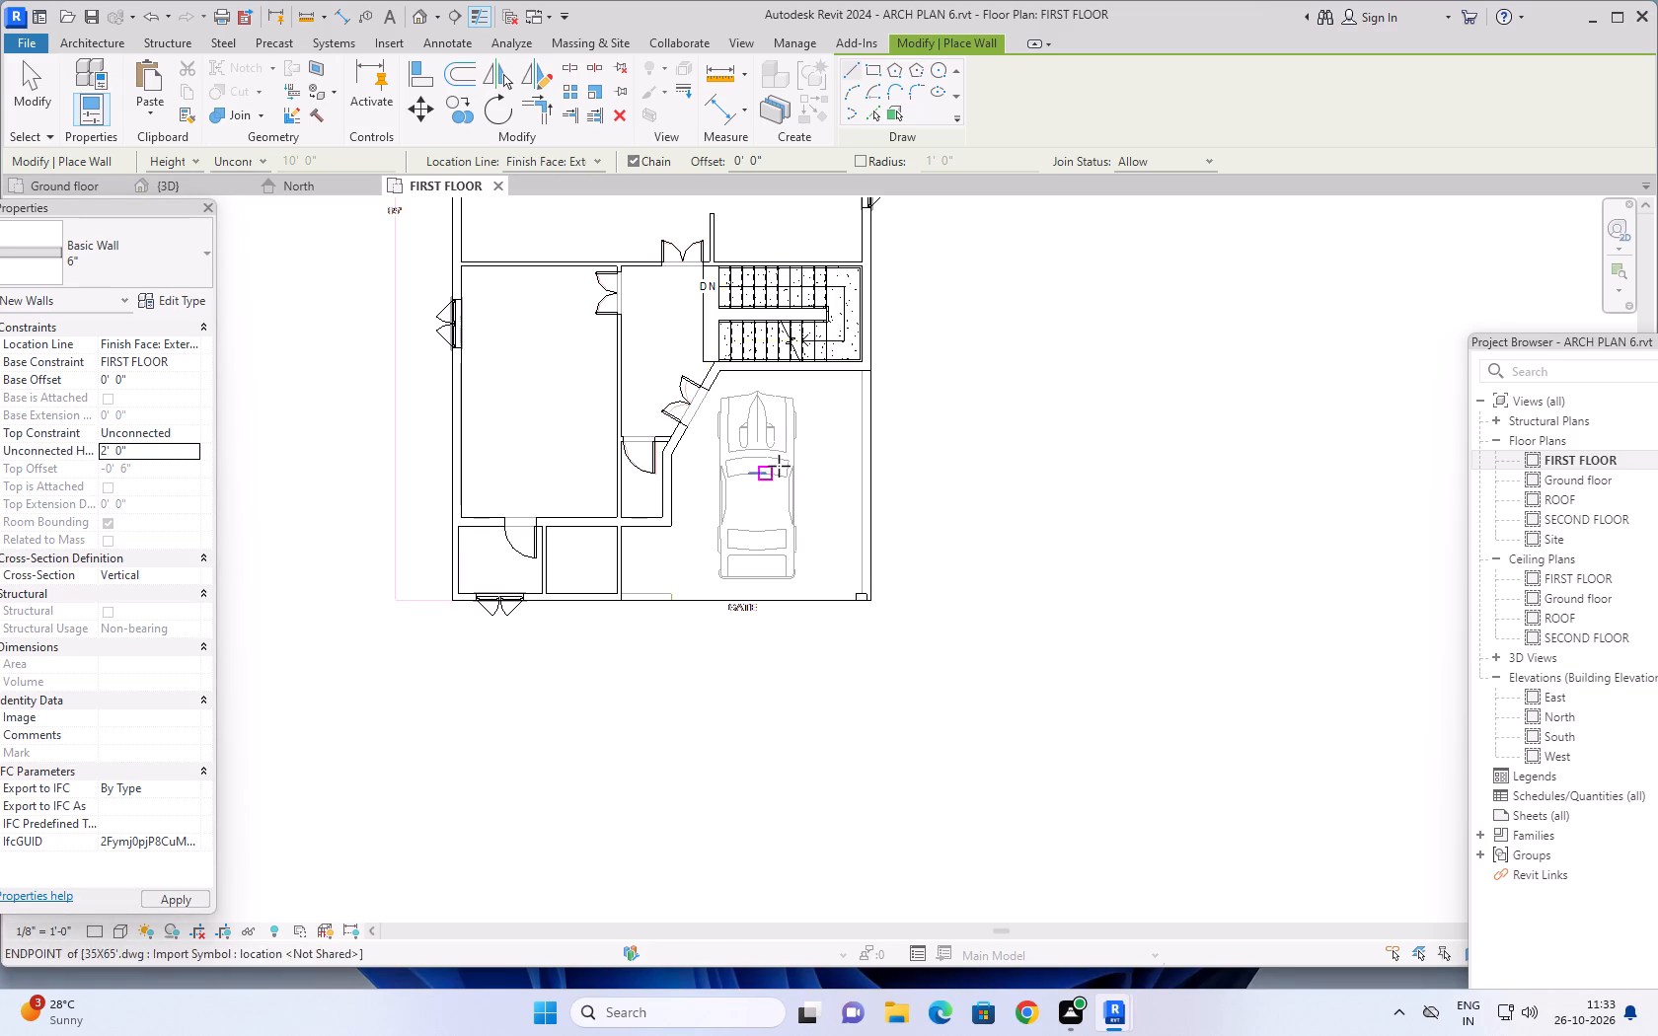
scroll(922, 382, "up", 6)
left_click(833, 361)
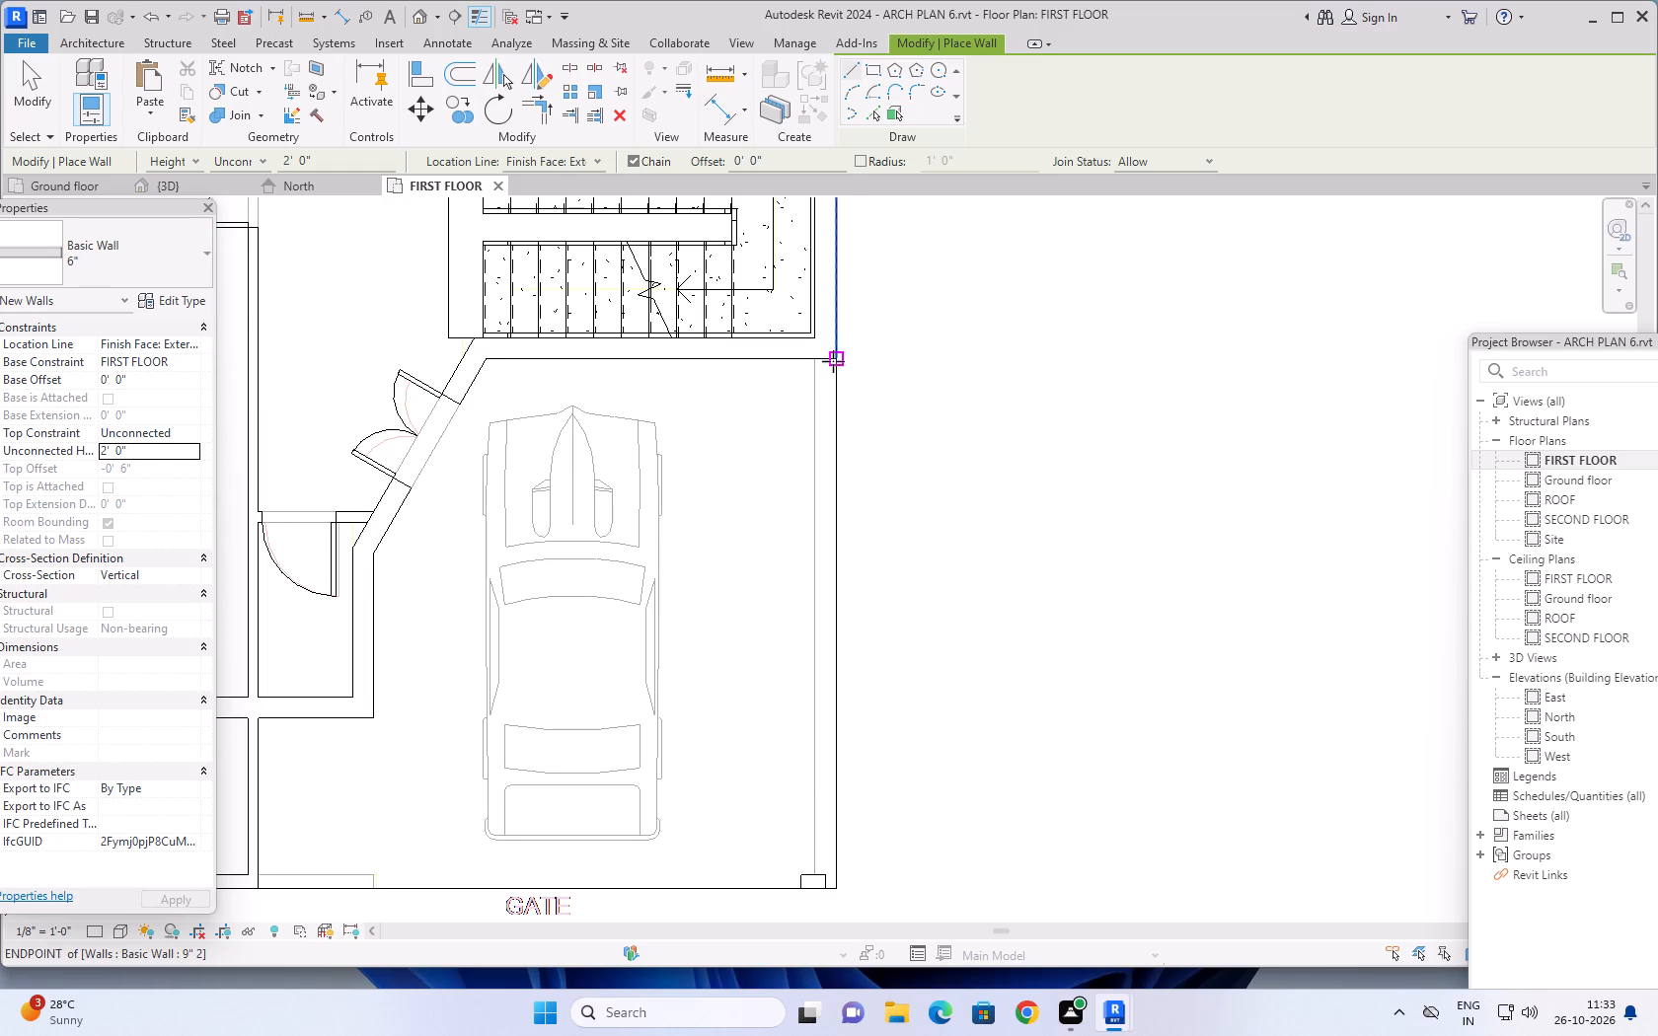
left_click(836, 886)
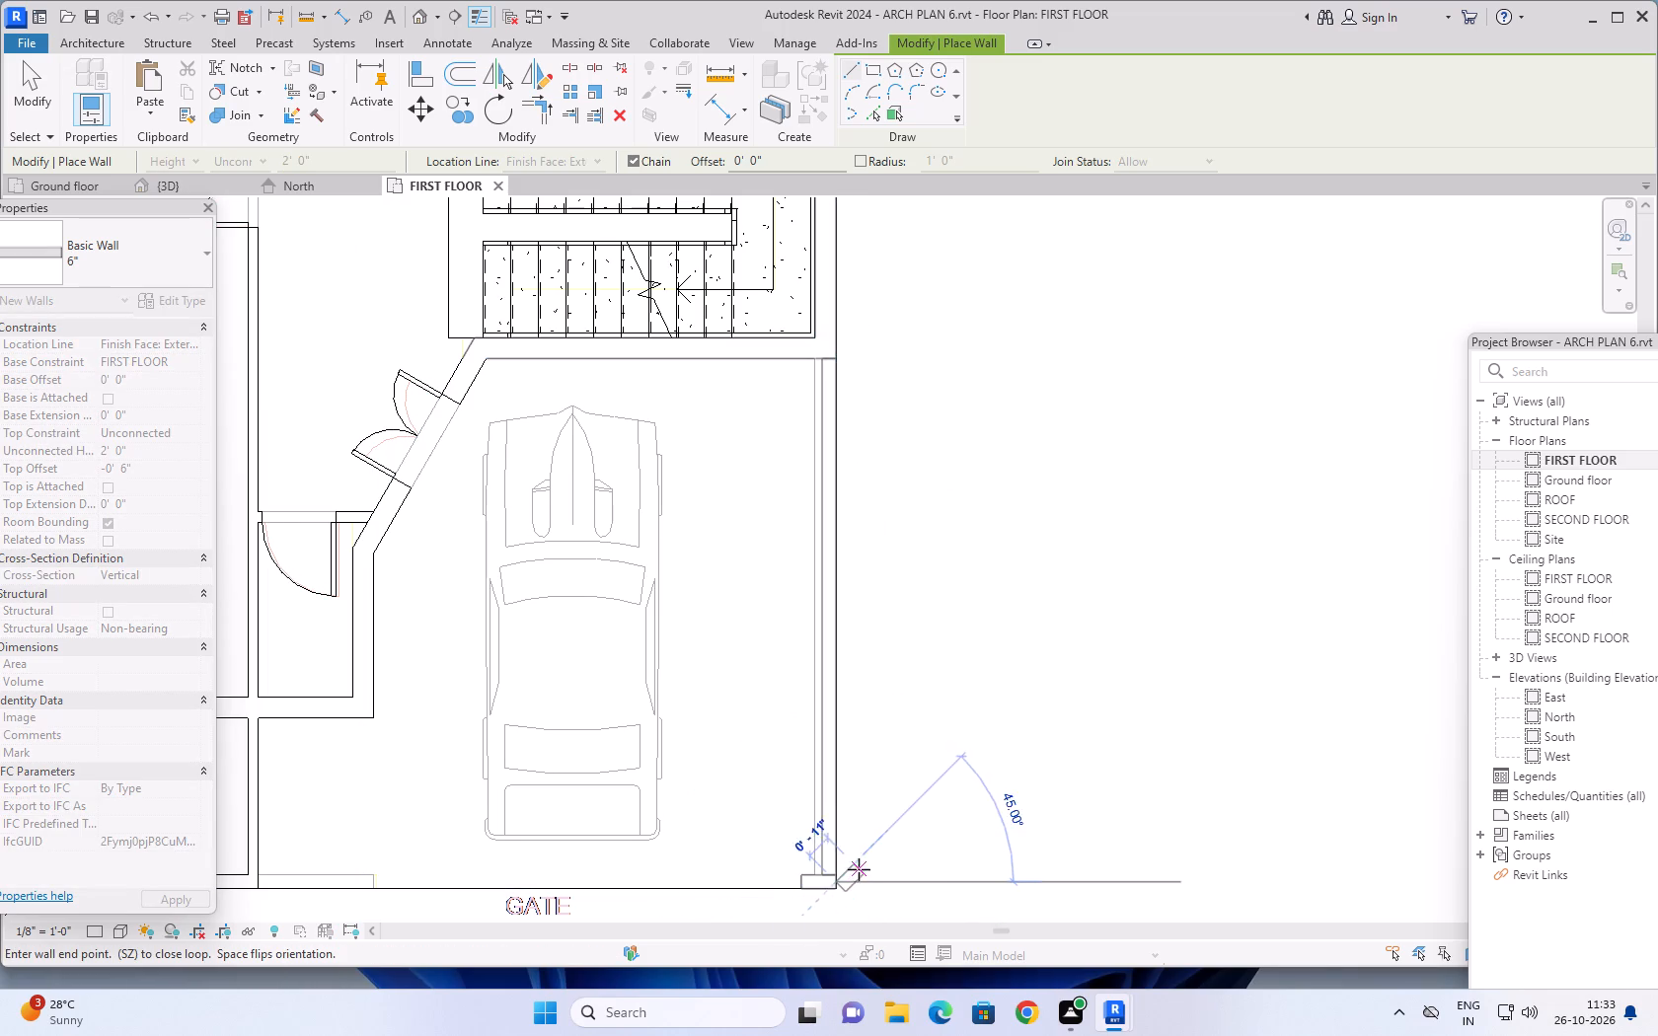
scroll(860, 872, "up", 4)
middle_click_drag(860, 874, 850, 707)
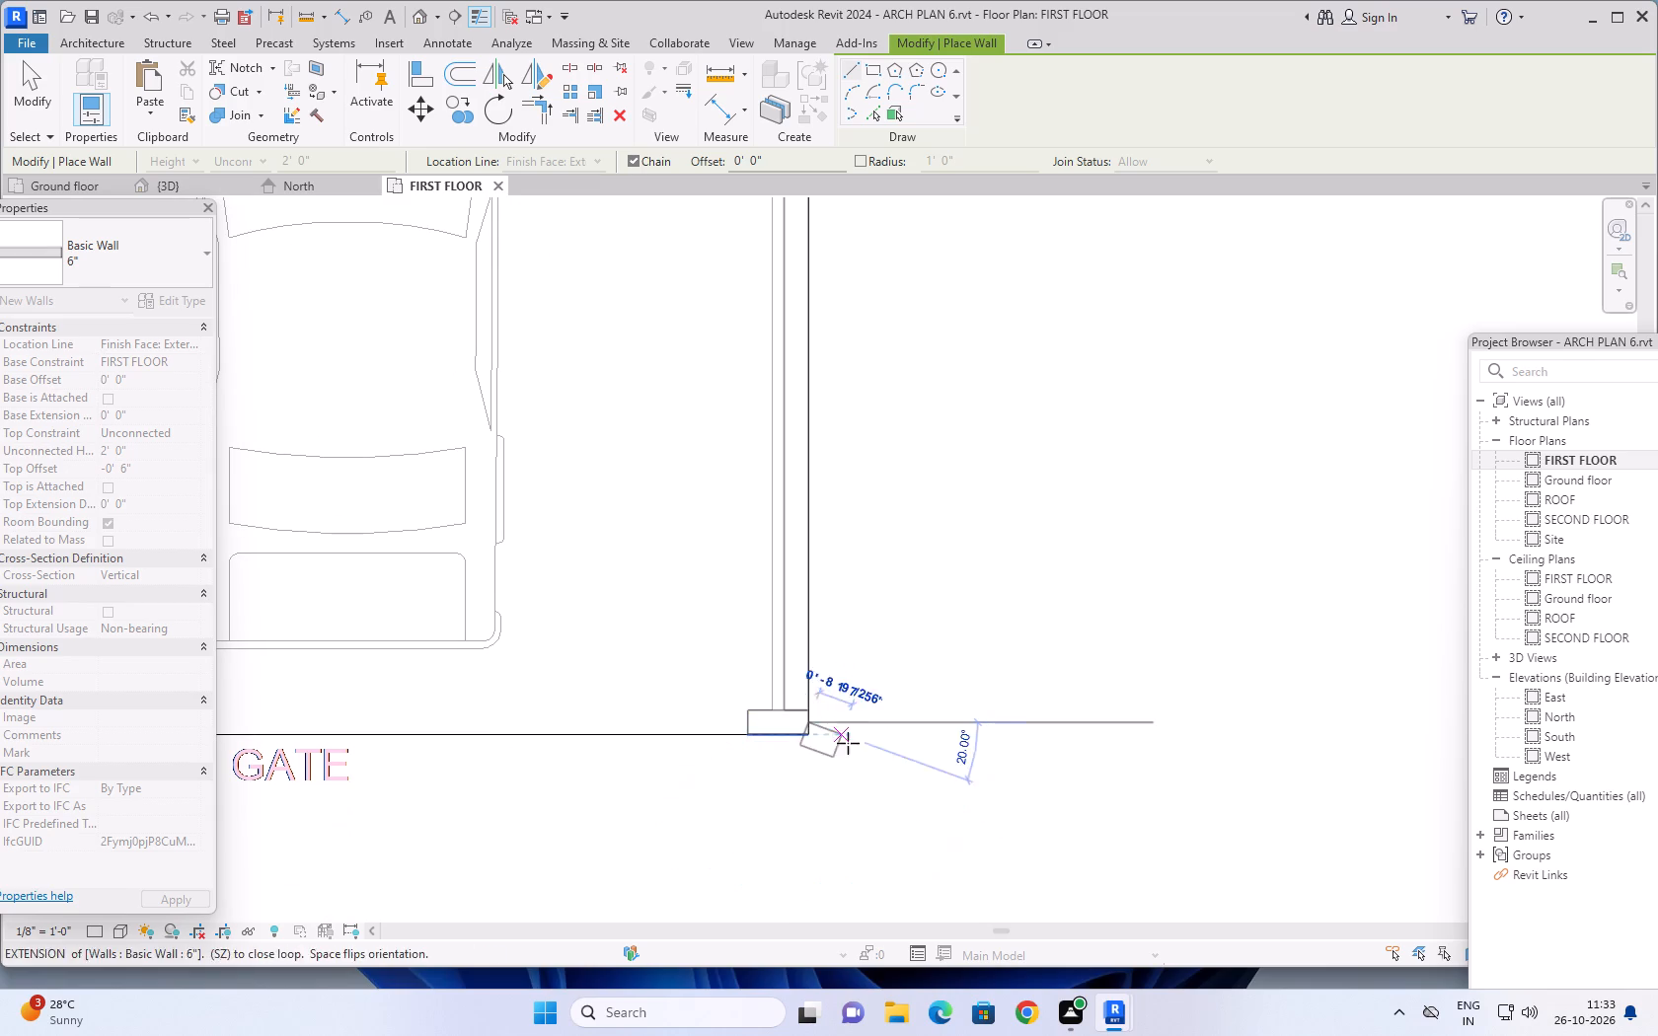
key("Escape")
Draw a 2' high 6" wall about 19' 7 1/2" long across the car porch front, from the corner wall to the existing front wall.
scroll(815, 776, "down", 4)
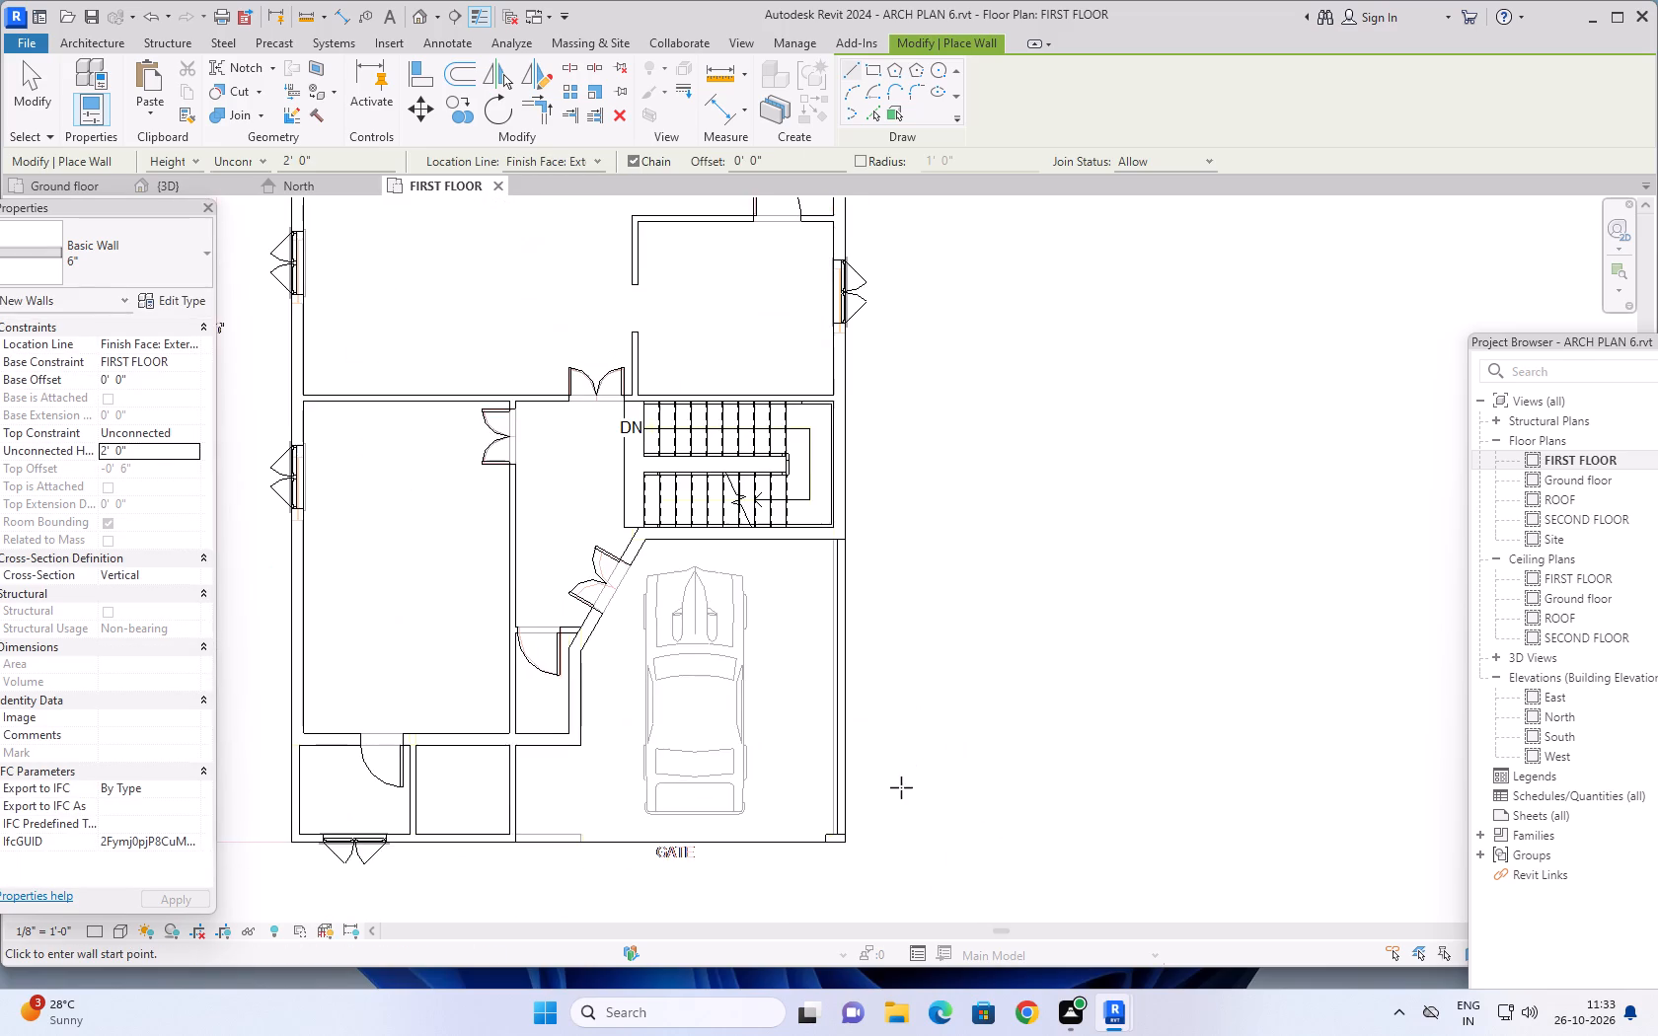
middle_click_drag(895, 775, 888, 661)
scroll(799, 769, "up", 3)
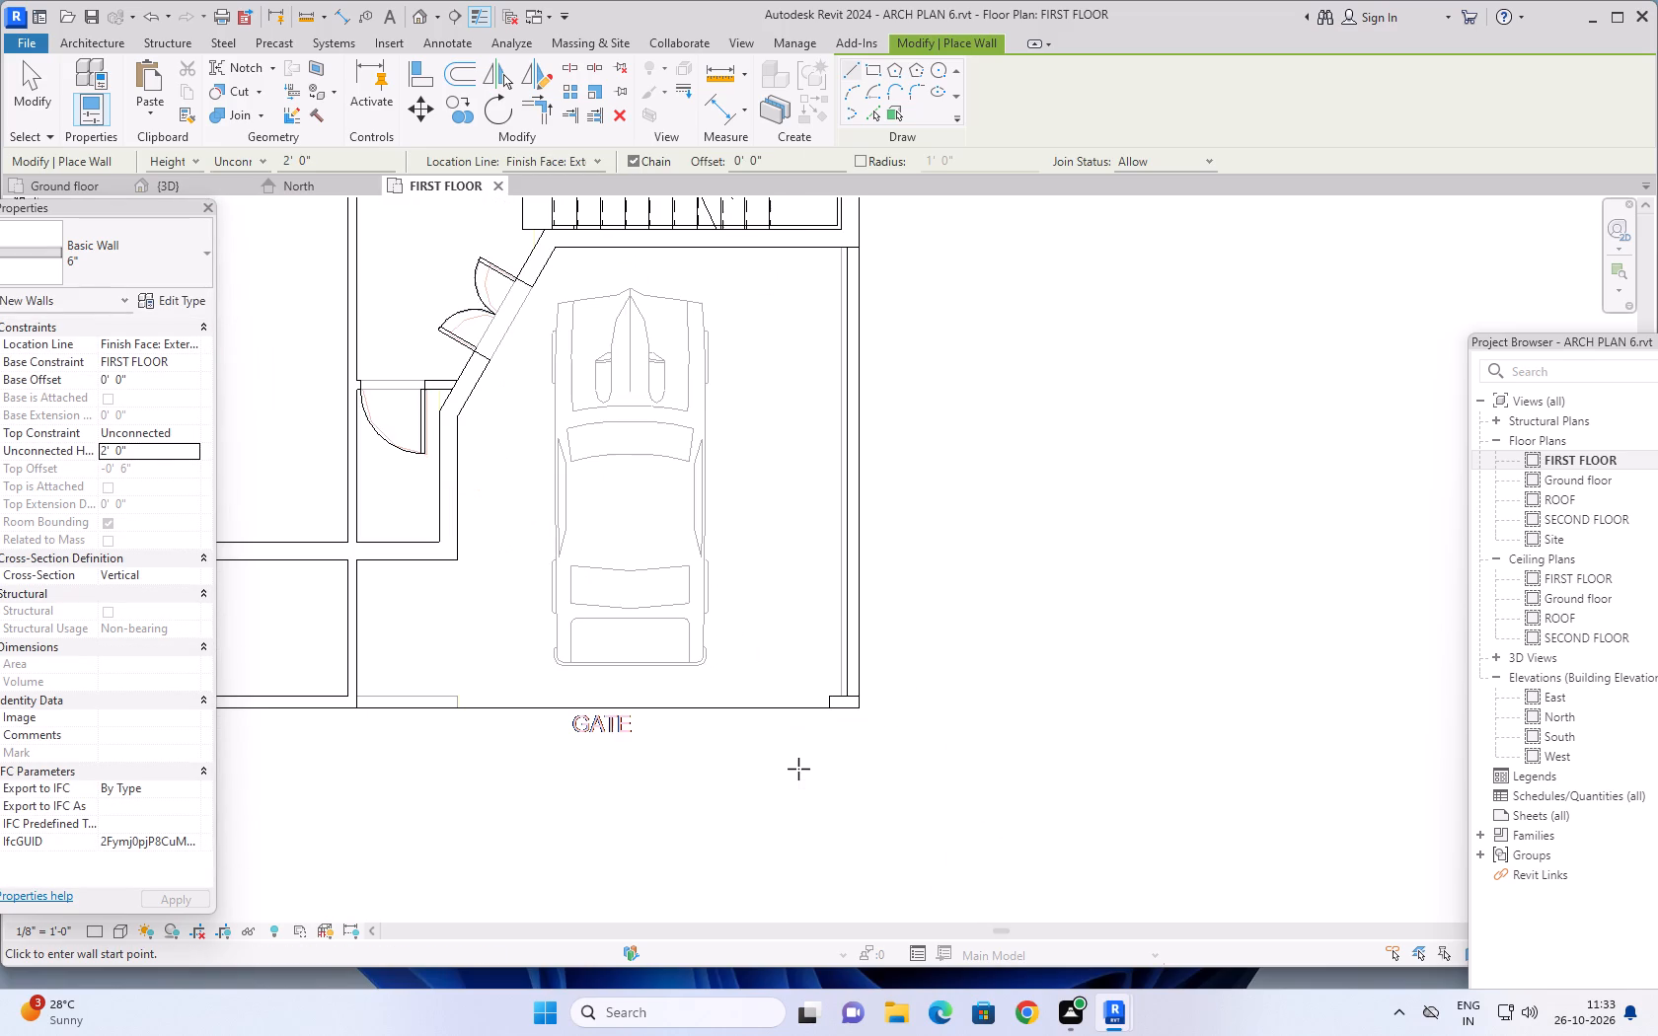
left_click(826, 706)
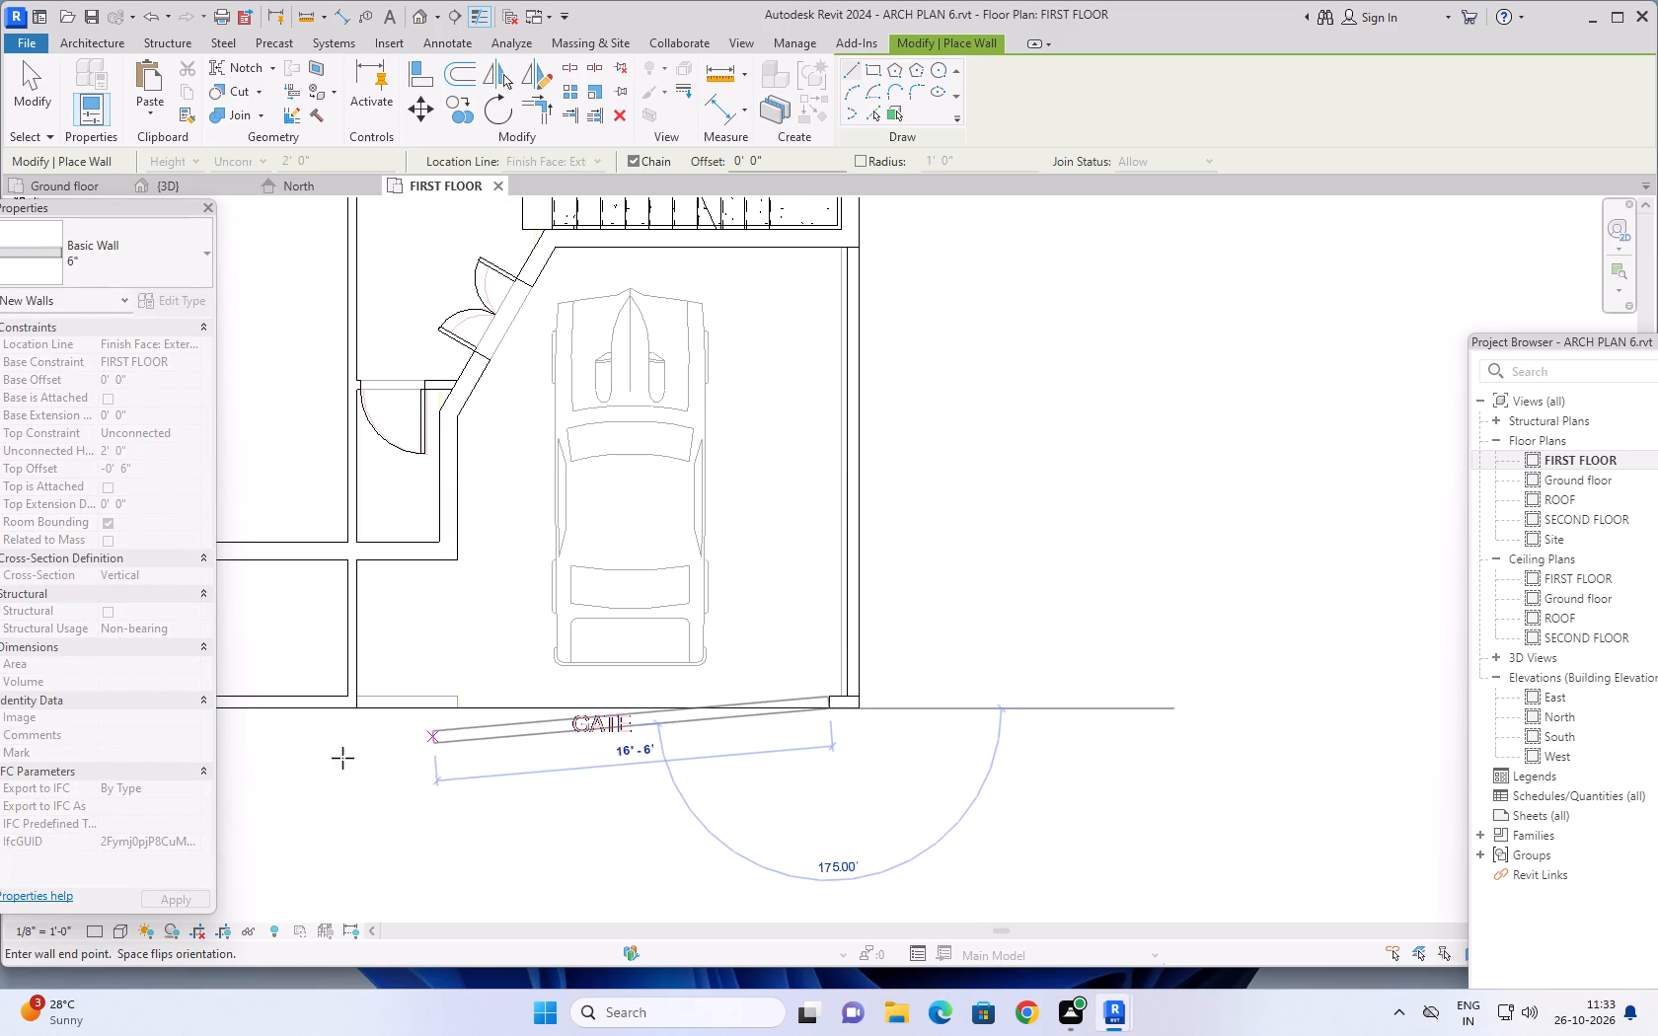
scroll(359, 713, "up", 5)
left_click(355, 703)
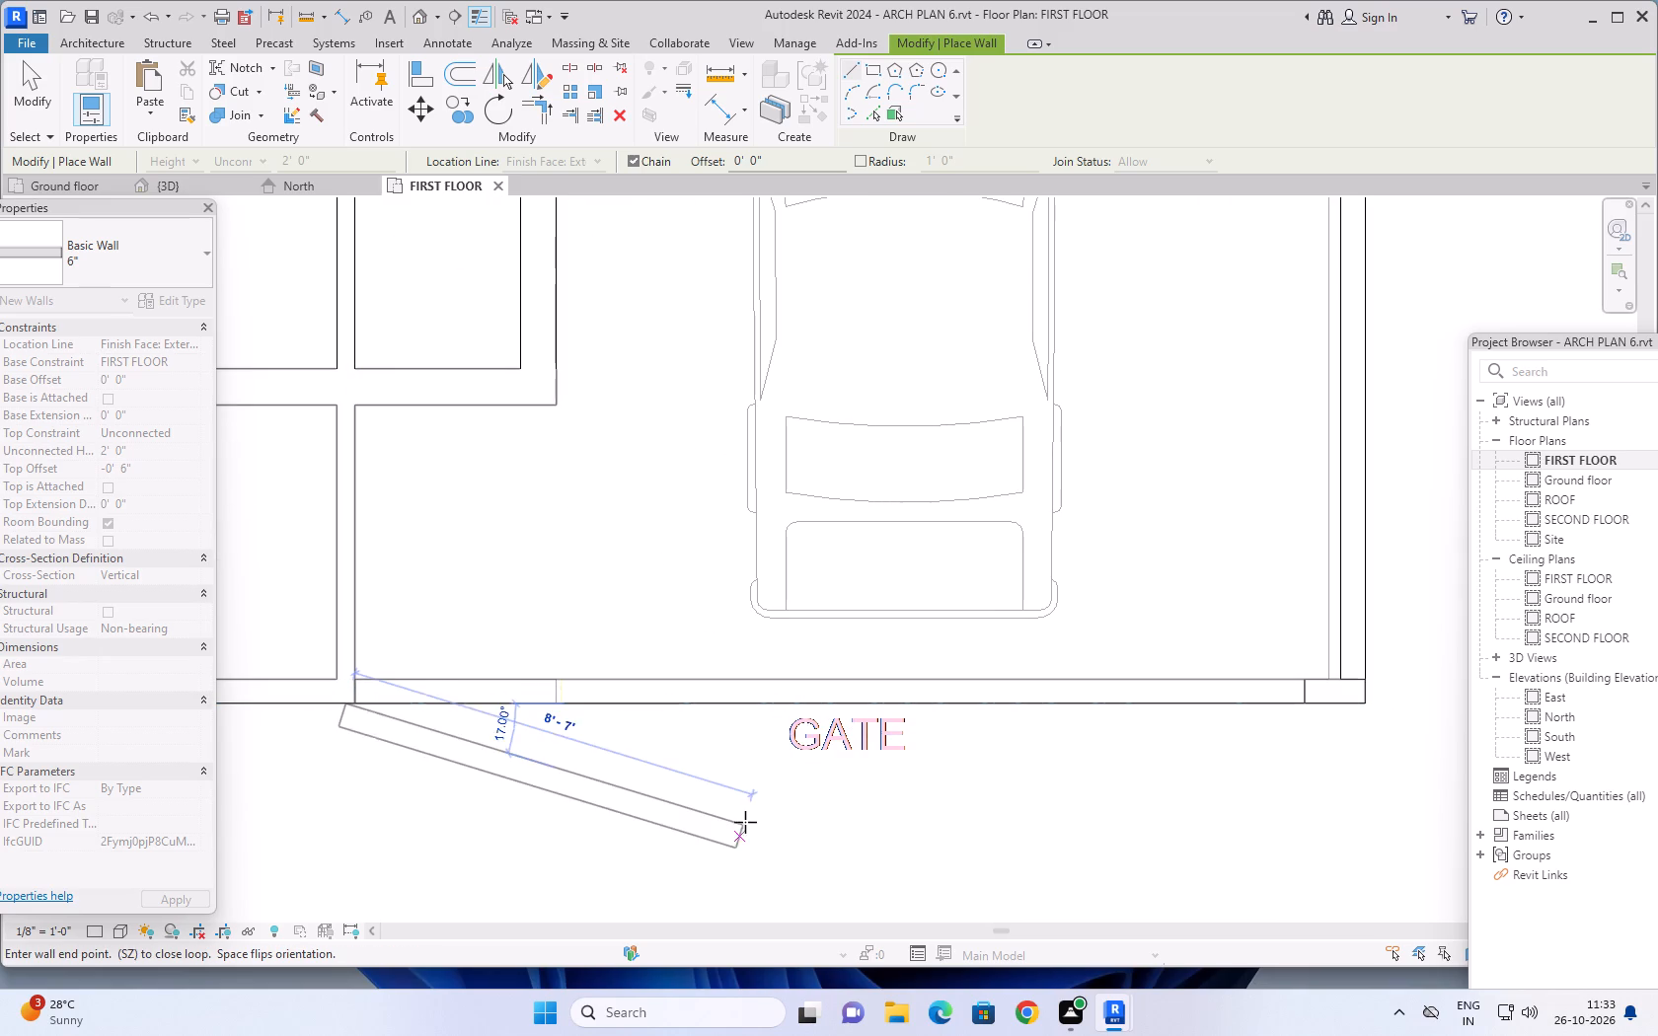
key("Escape")
scroll(752, 821, "down", 8)
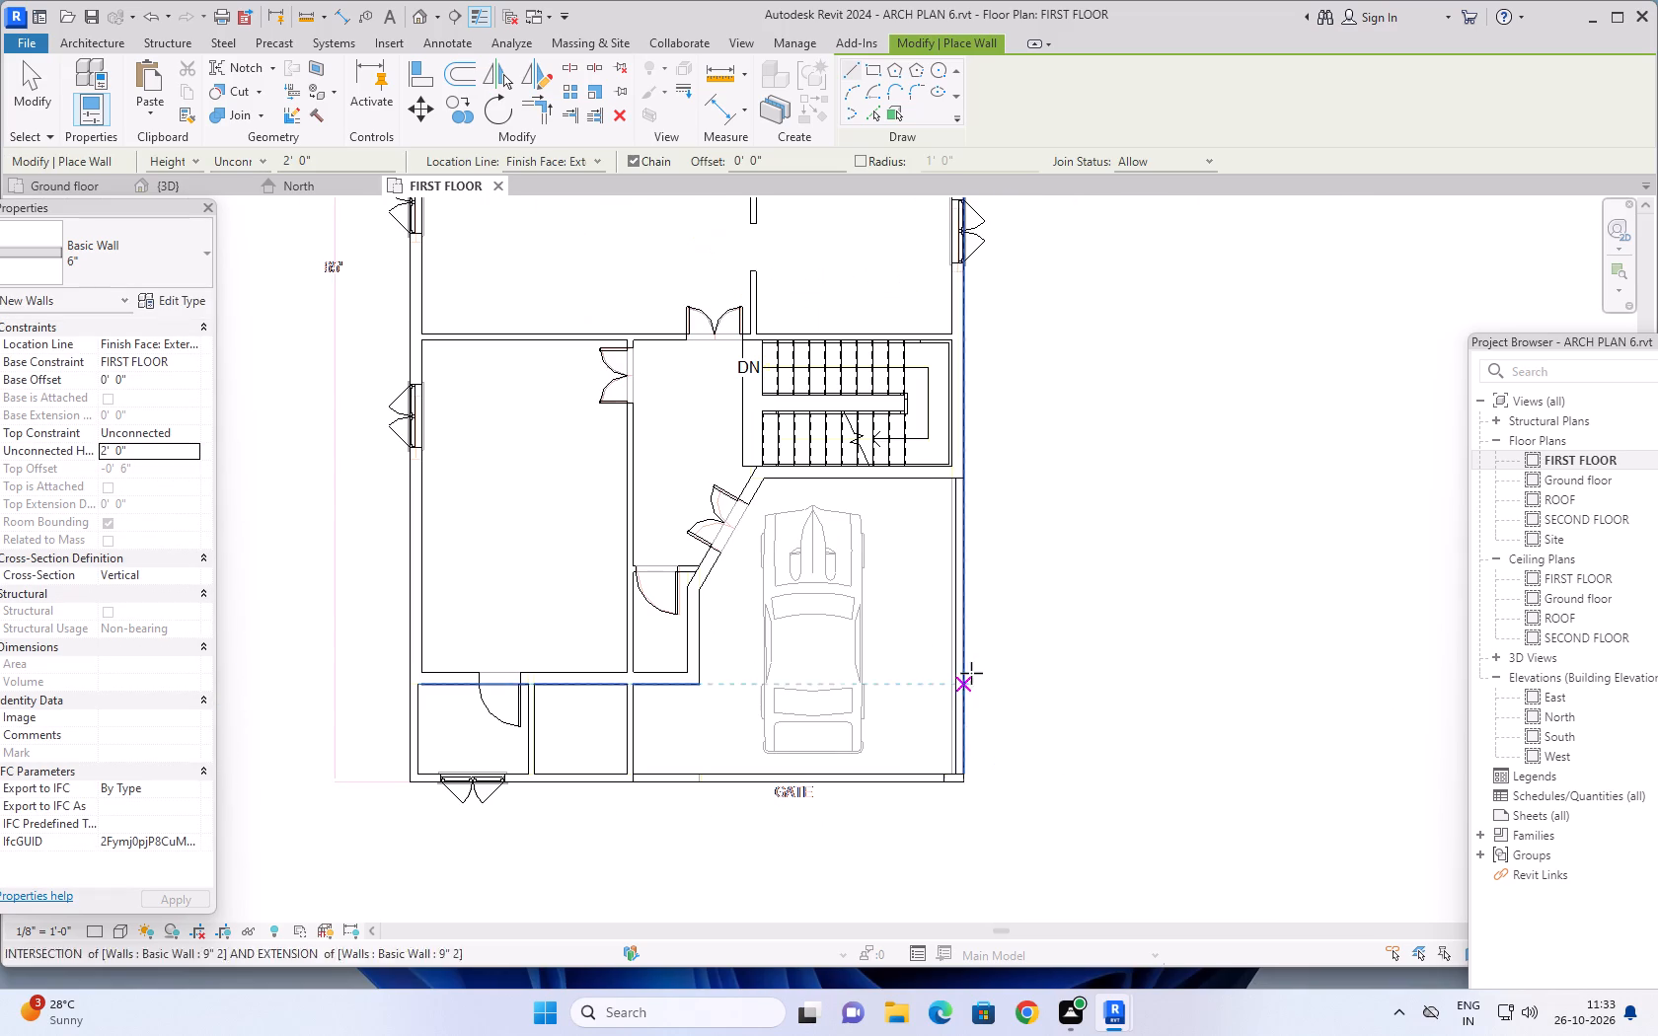
Examine the low walls around the first-floor opening above the car porch from the front and side in the 3D view.
left_click(188, 182)
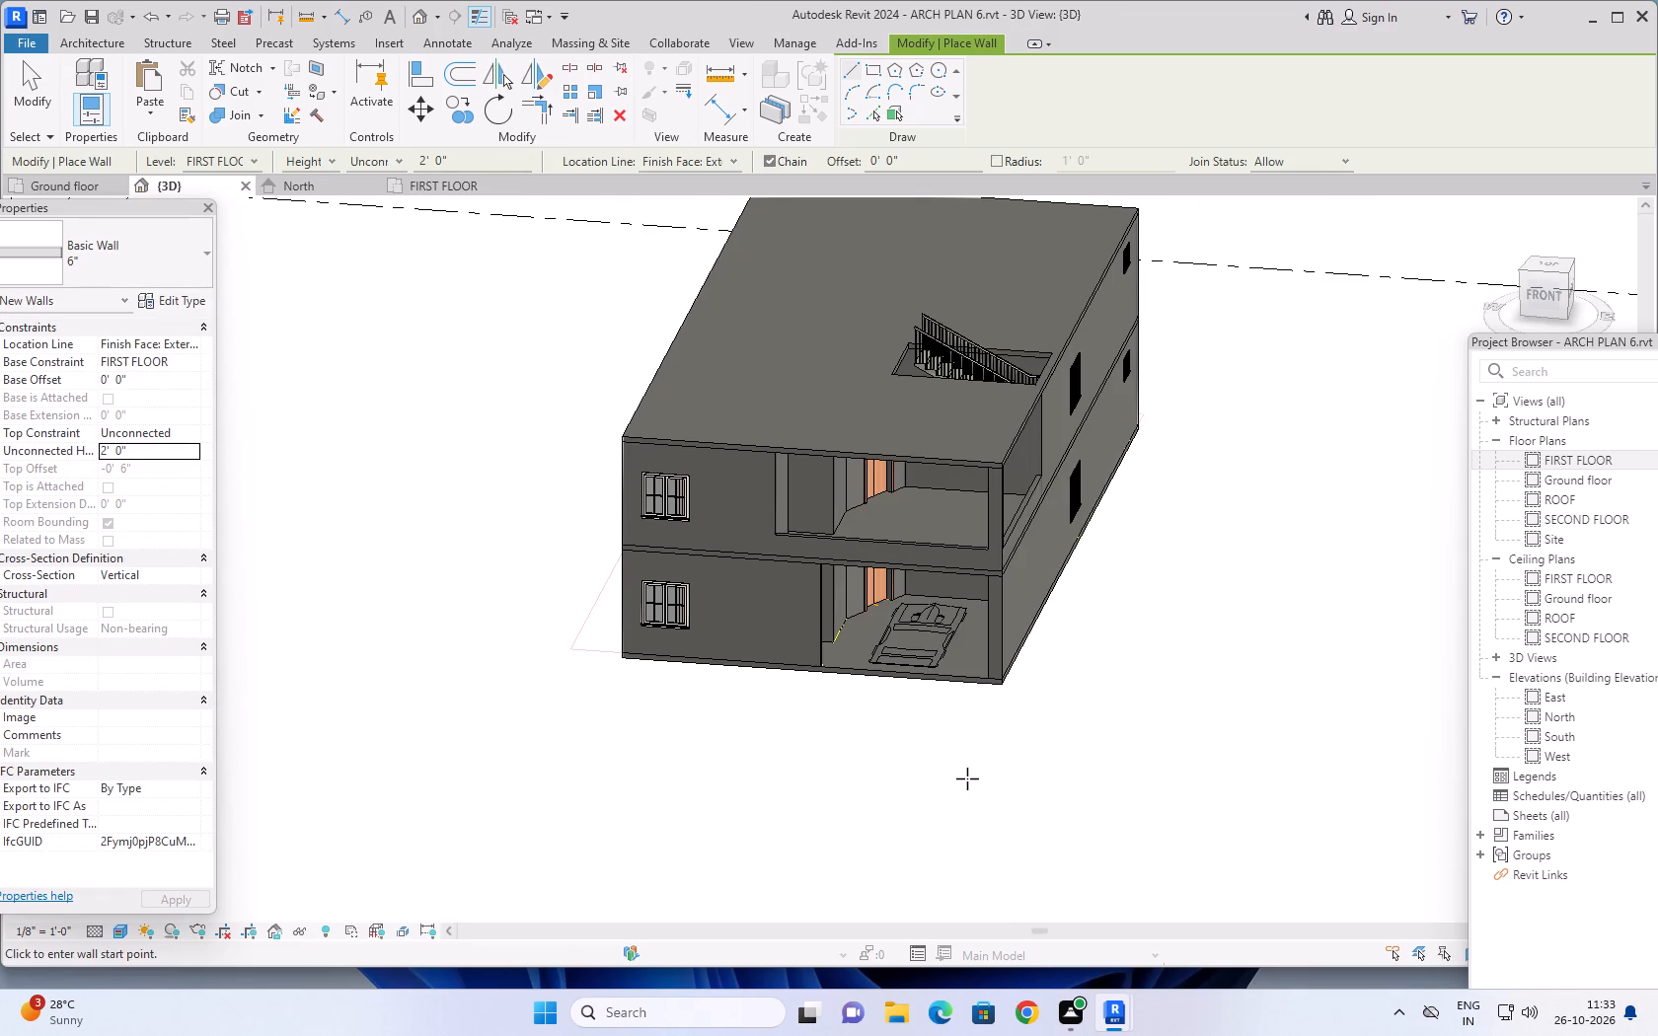
middle_click_drag(963, 776, 975, 705, "shift")
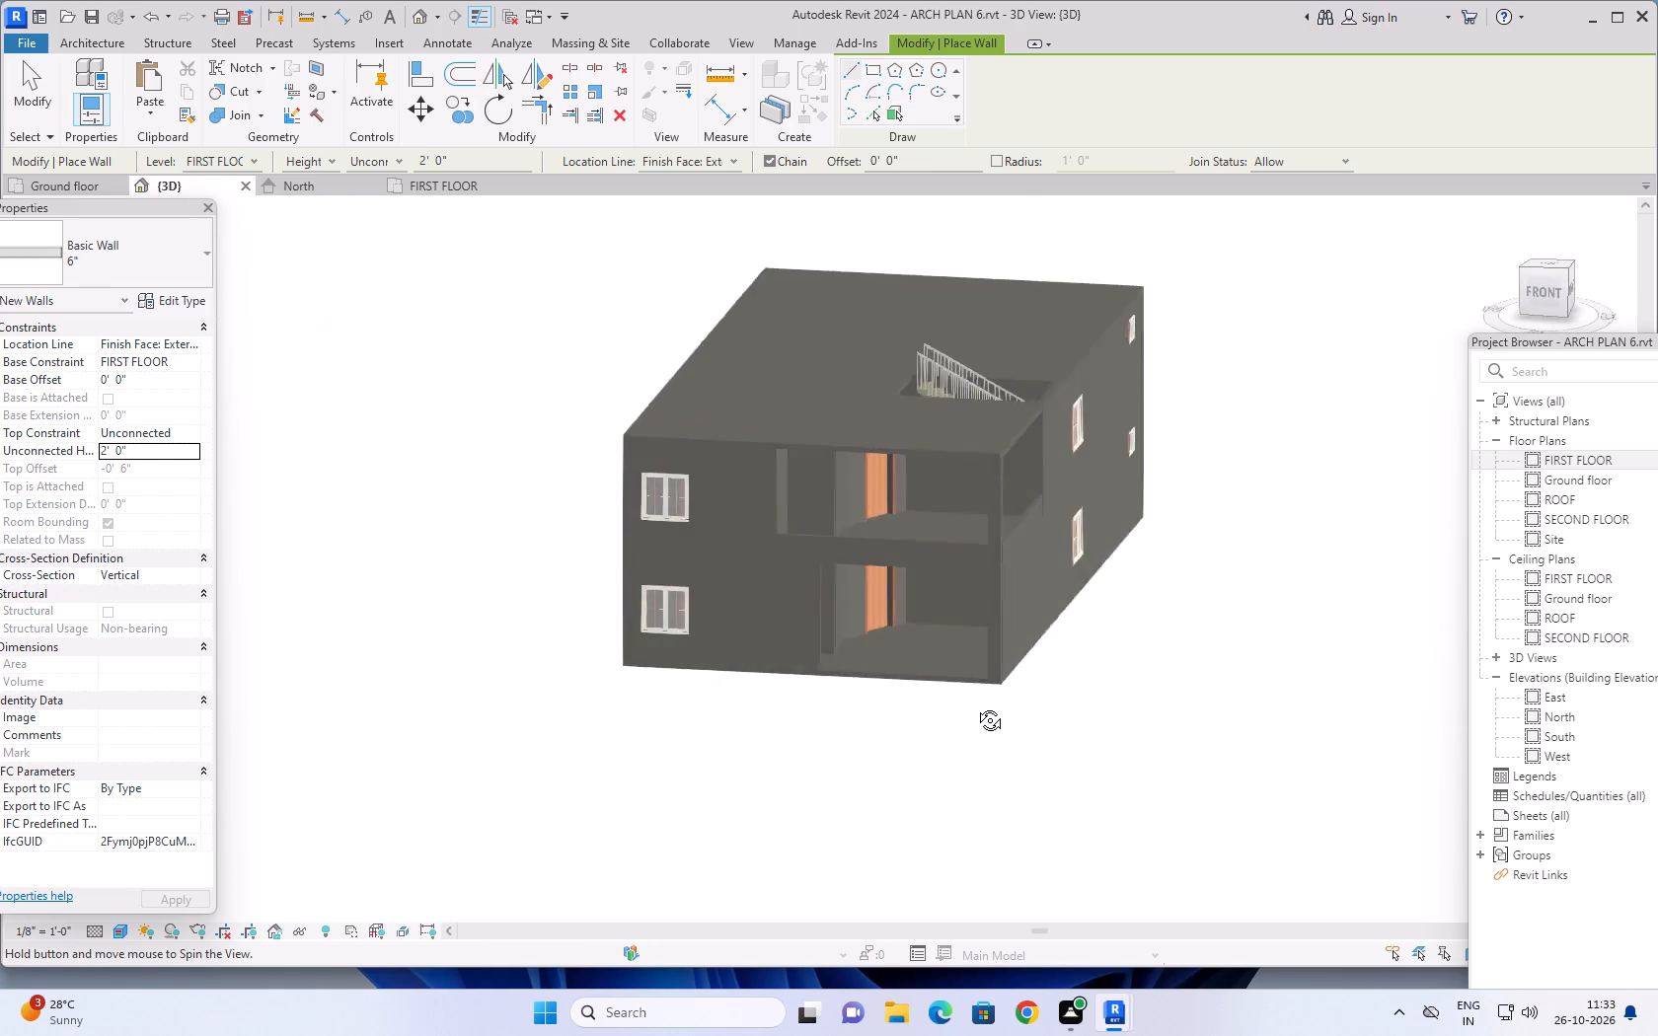
middle_click_drag(975, 705, 986, 703, "shift")
scroll(996, 728, "up", 2)
middle_click_drag(1093, 717, 1113, 717, "shift")
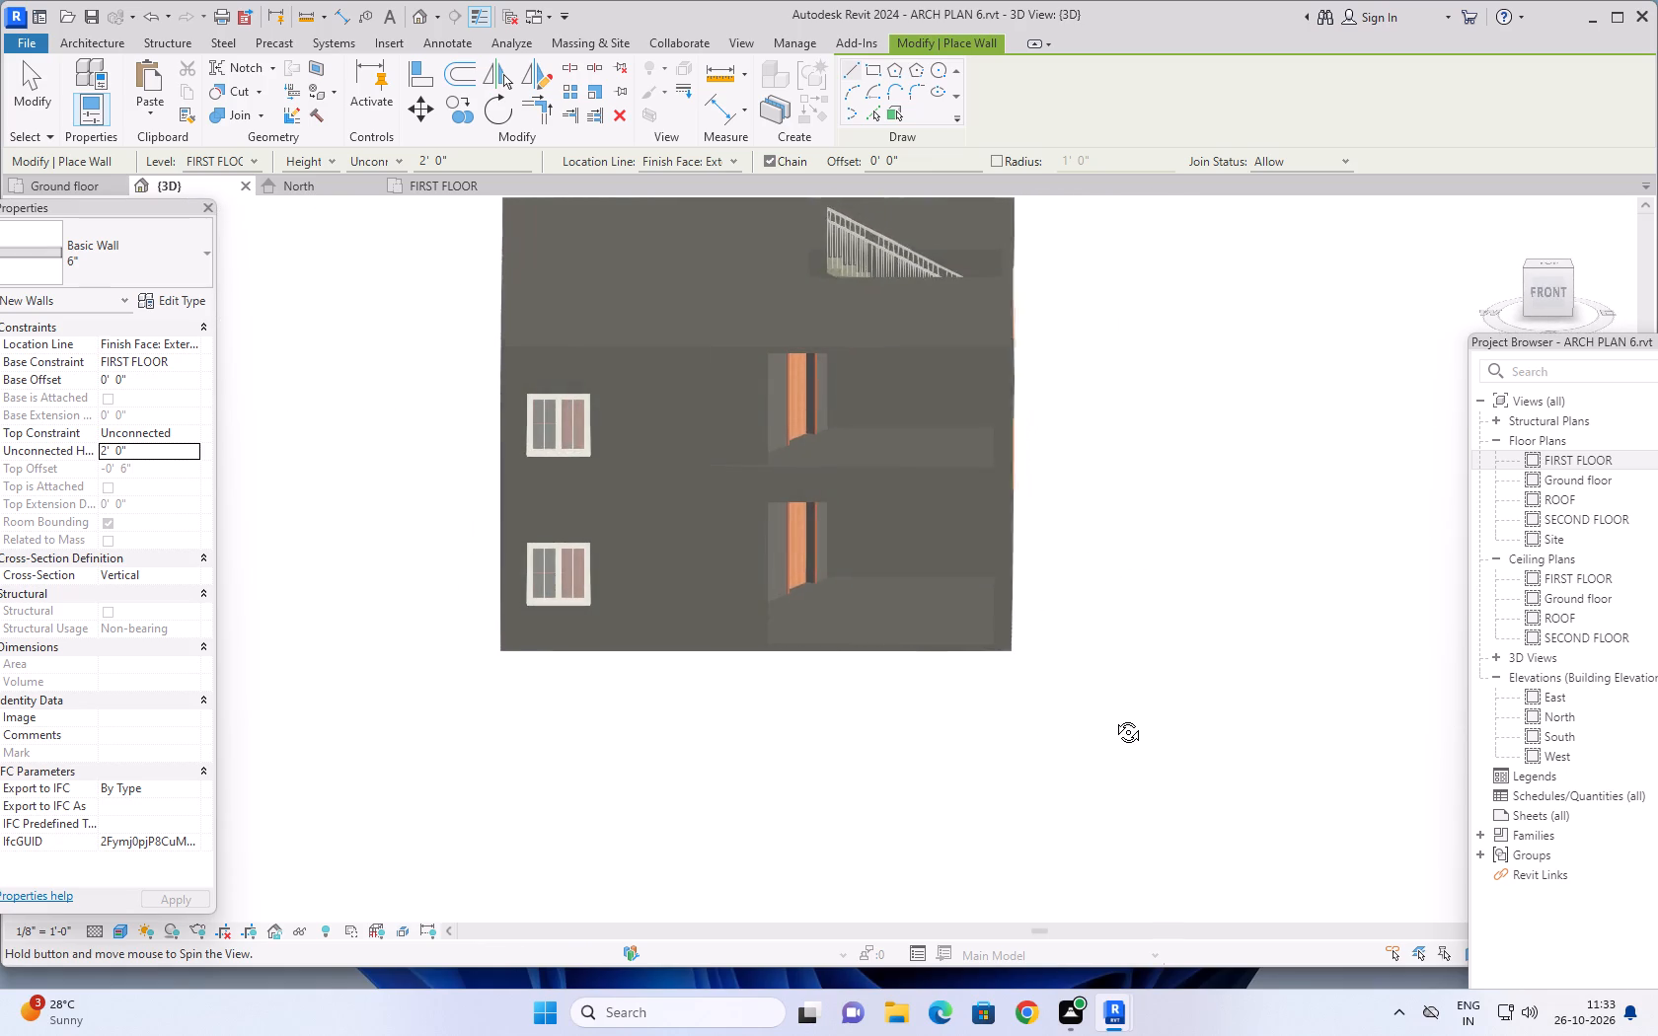
middle_click_drag(1113, 717, 1027, 795, "shift")
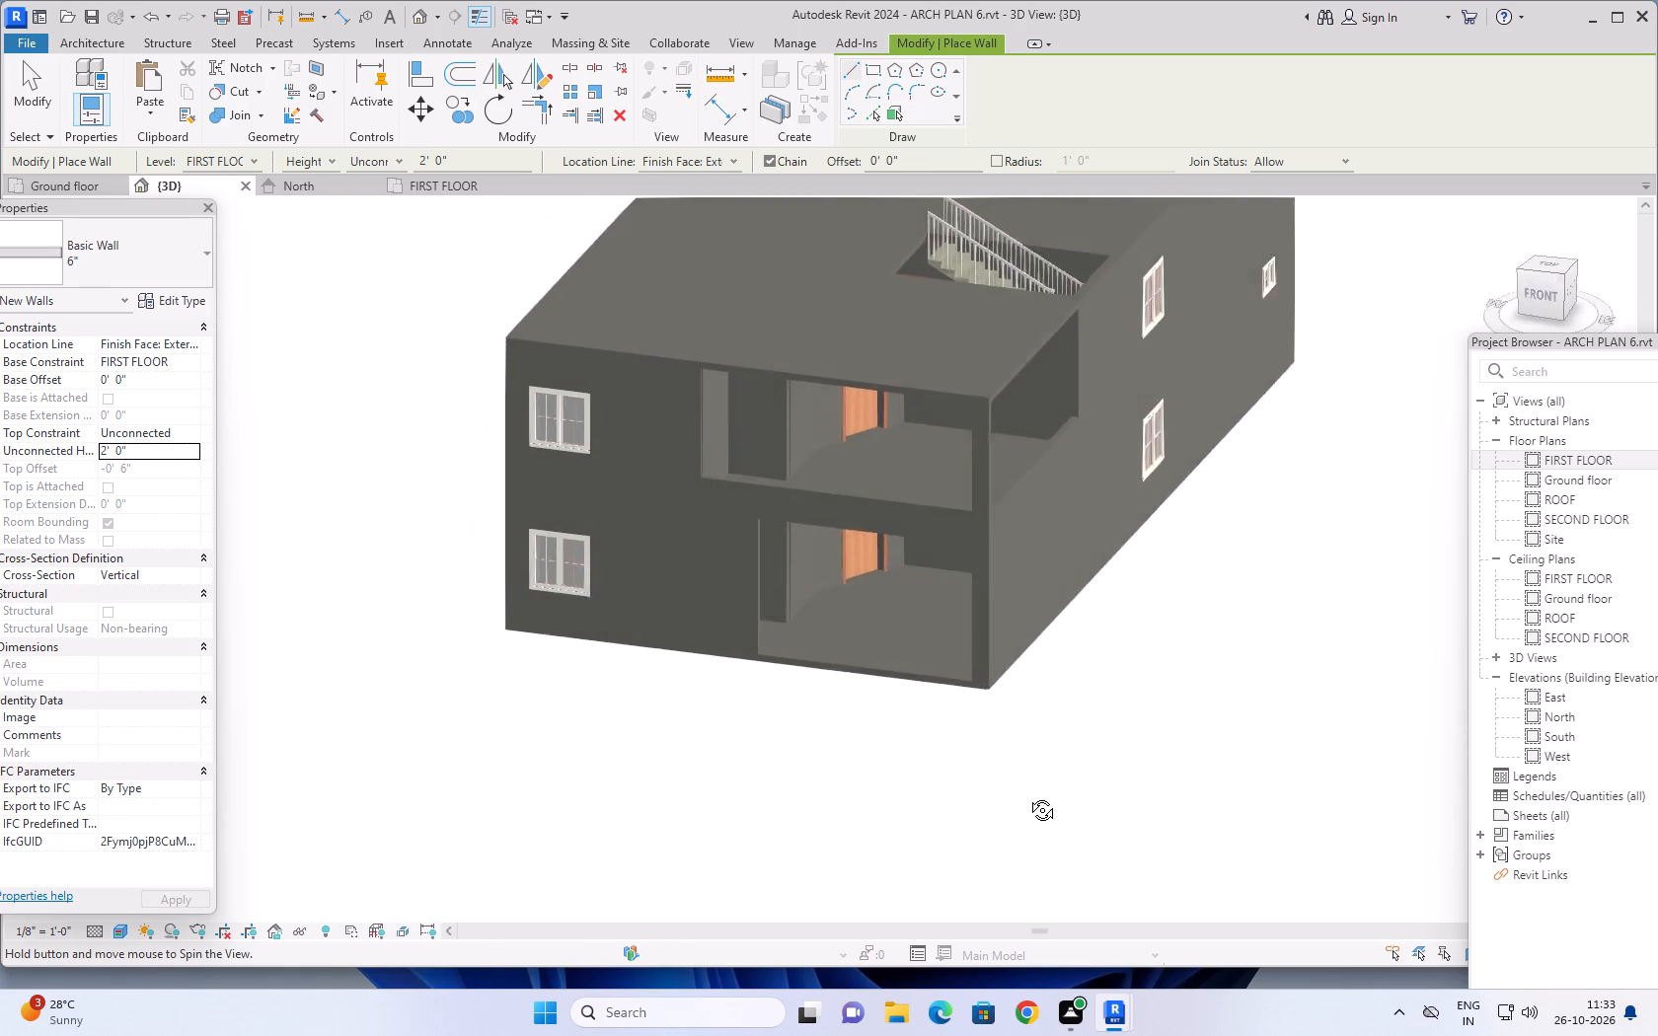
middle_click_drag(1027, 795, 751, 732, "shift")
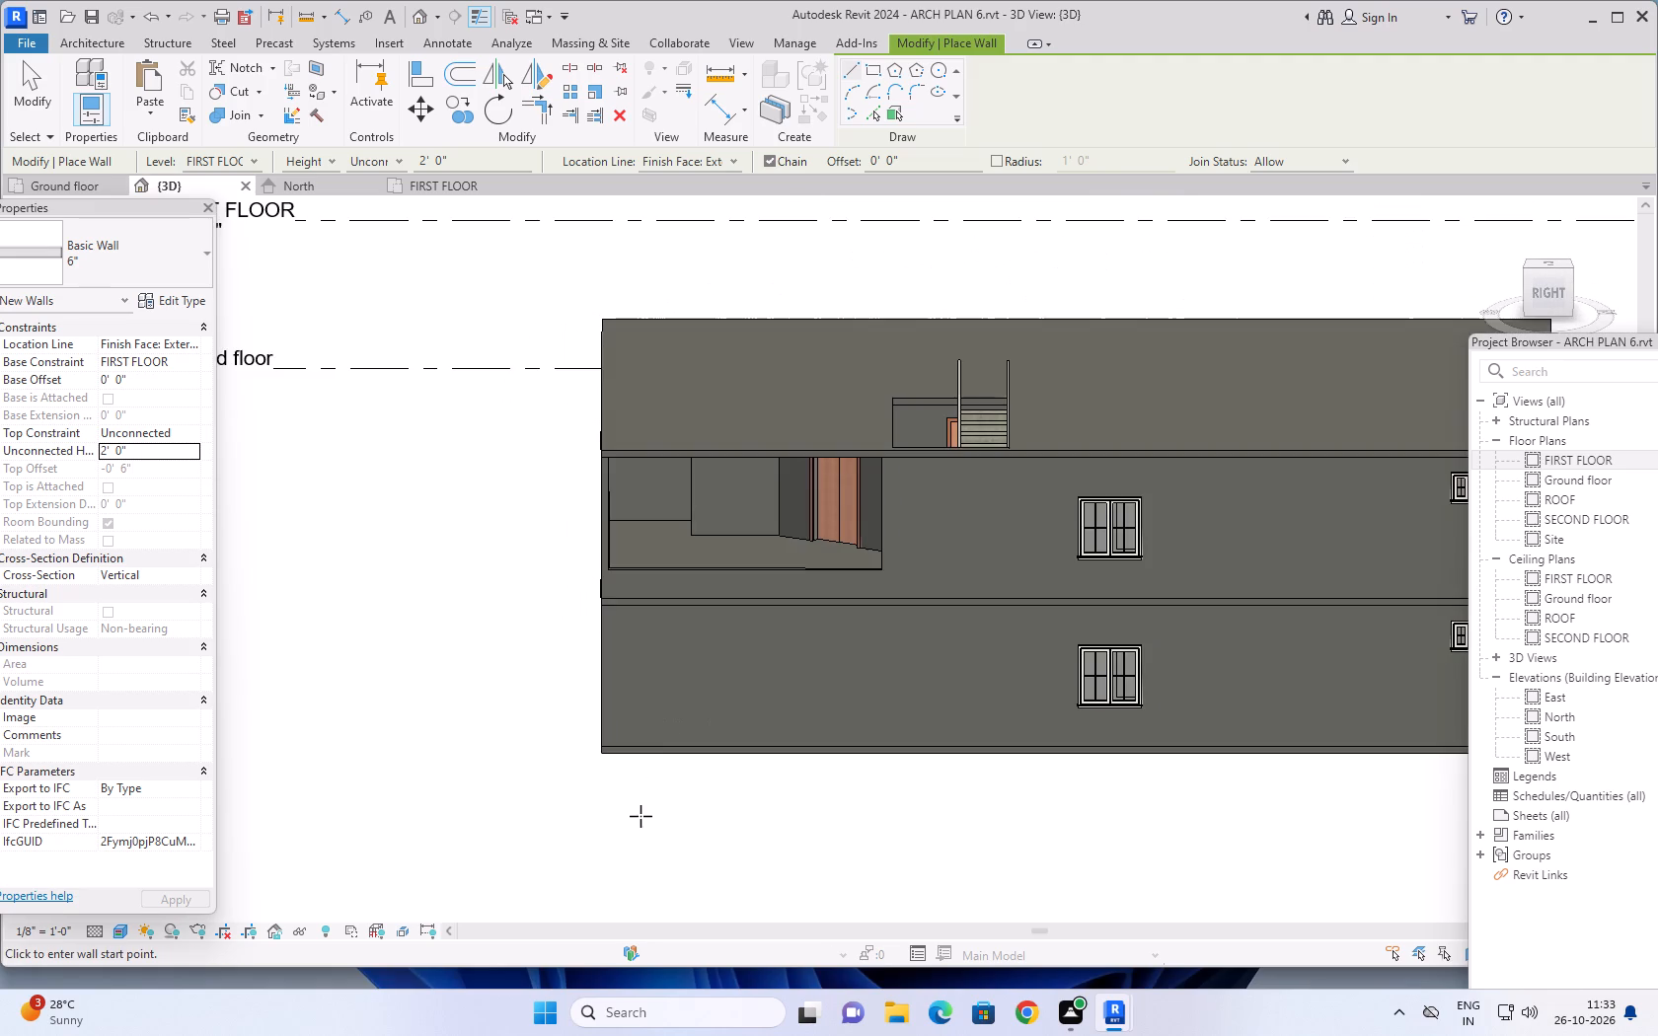
middle_click_drag(647, 812, 1015, 779, "shift")
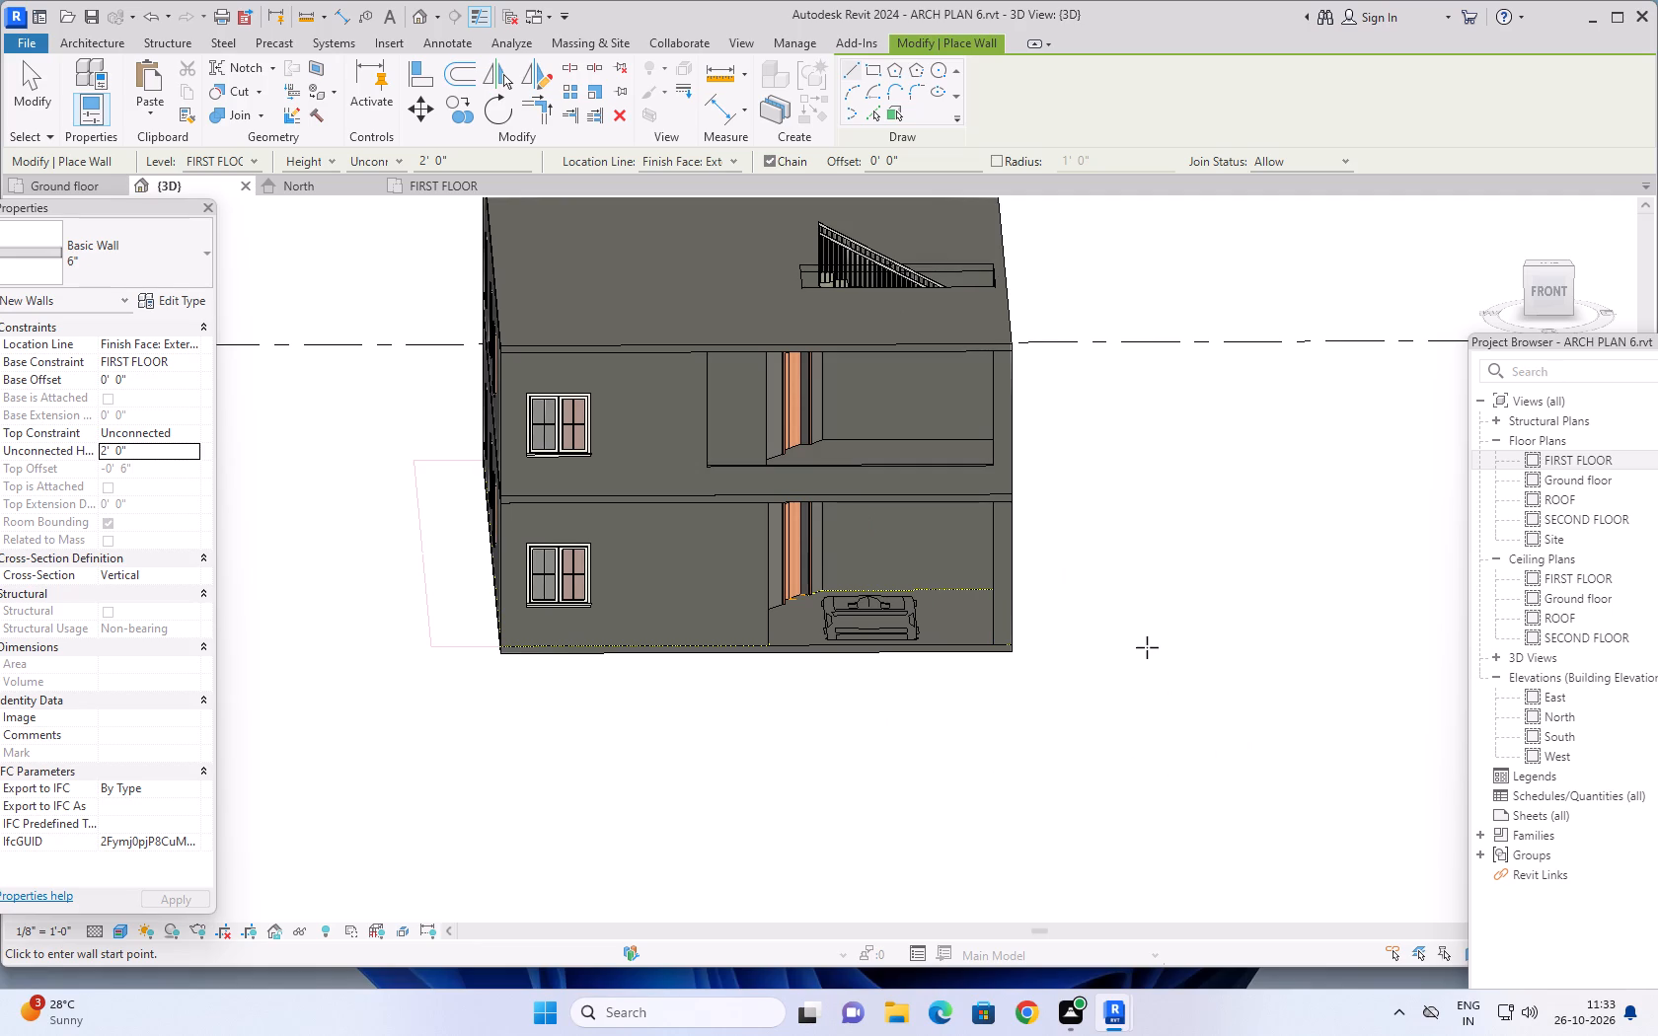
scroll(1147, 647, "down", 4)
middle_click_drag(1174, 586, 1145, 623, "shift")
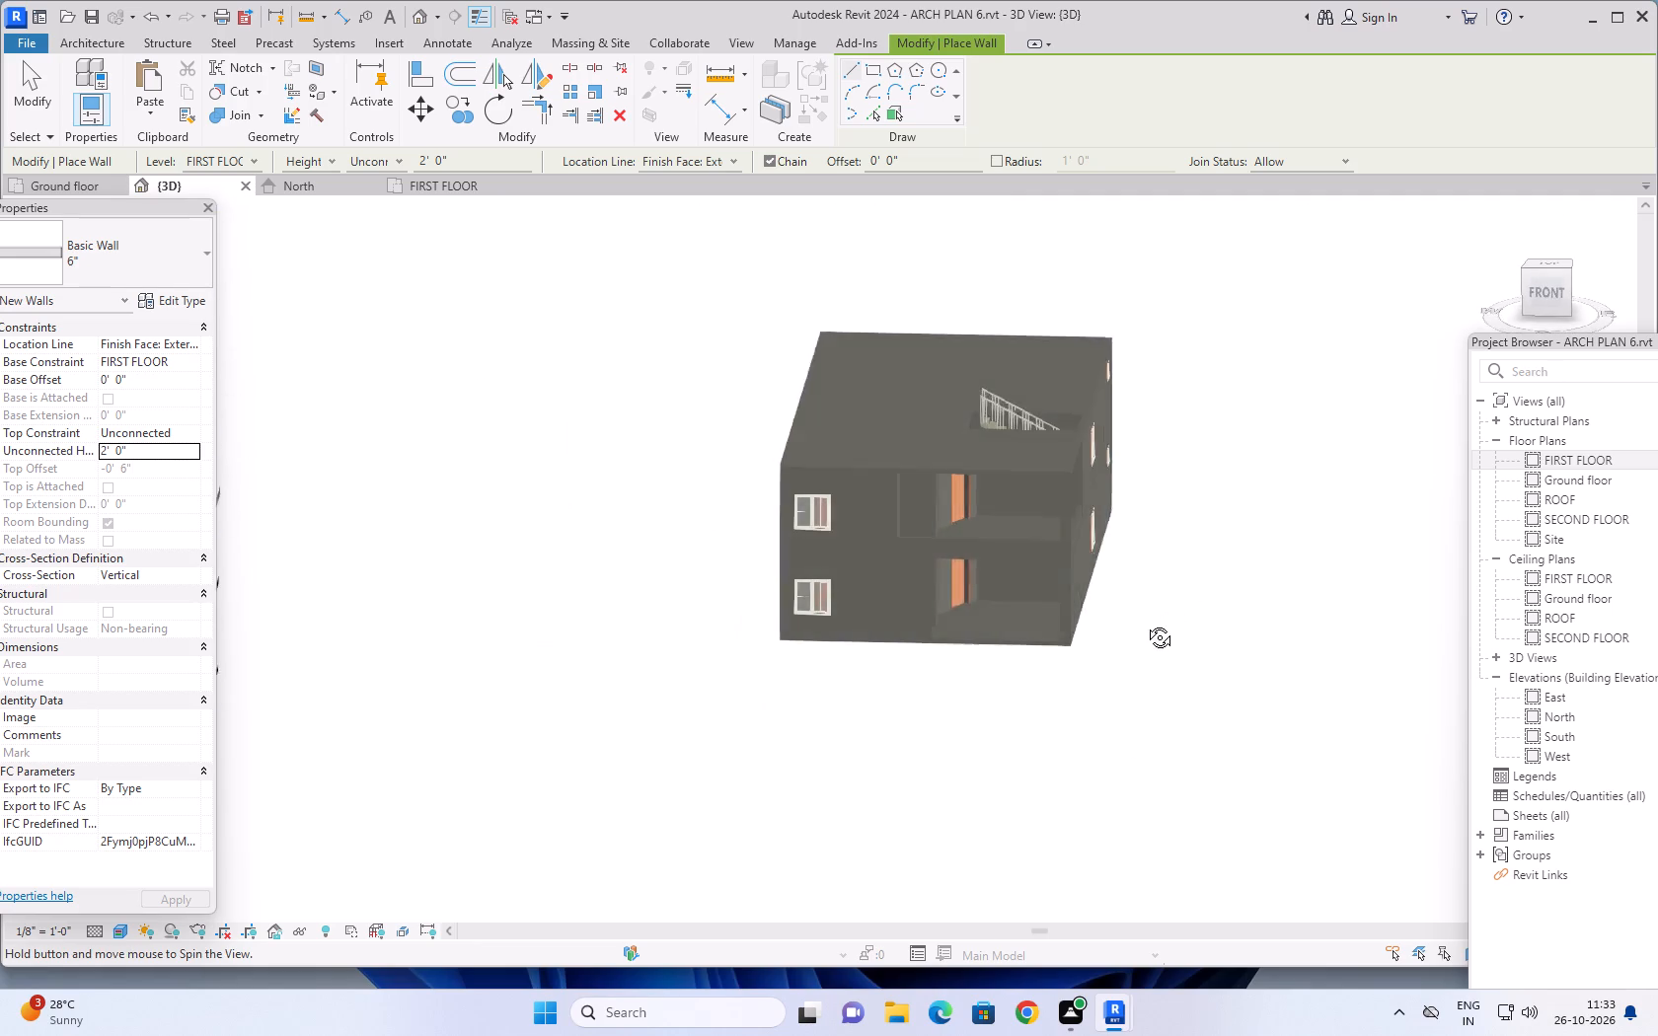
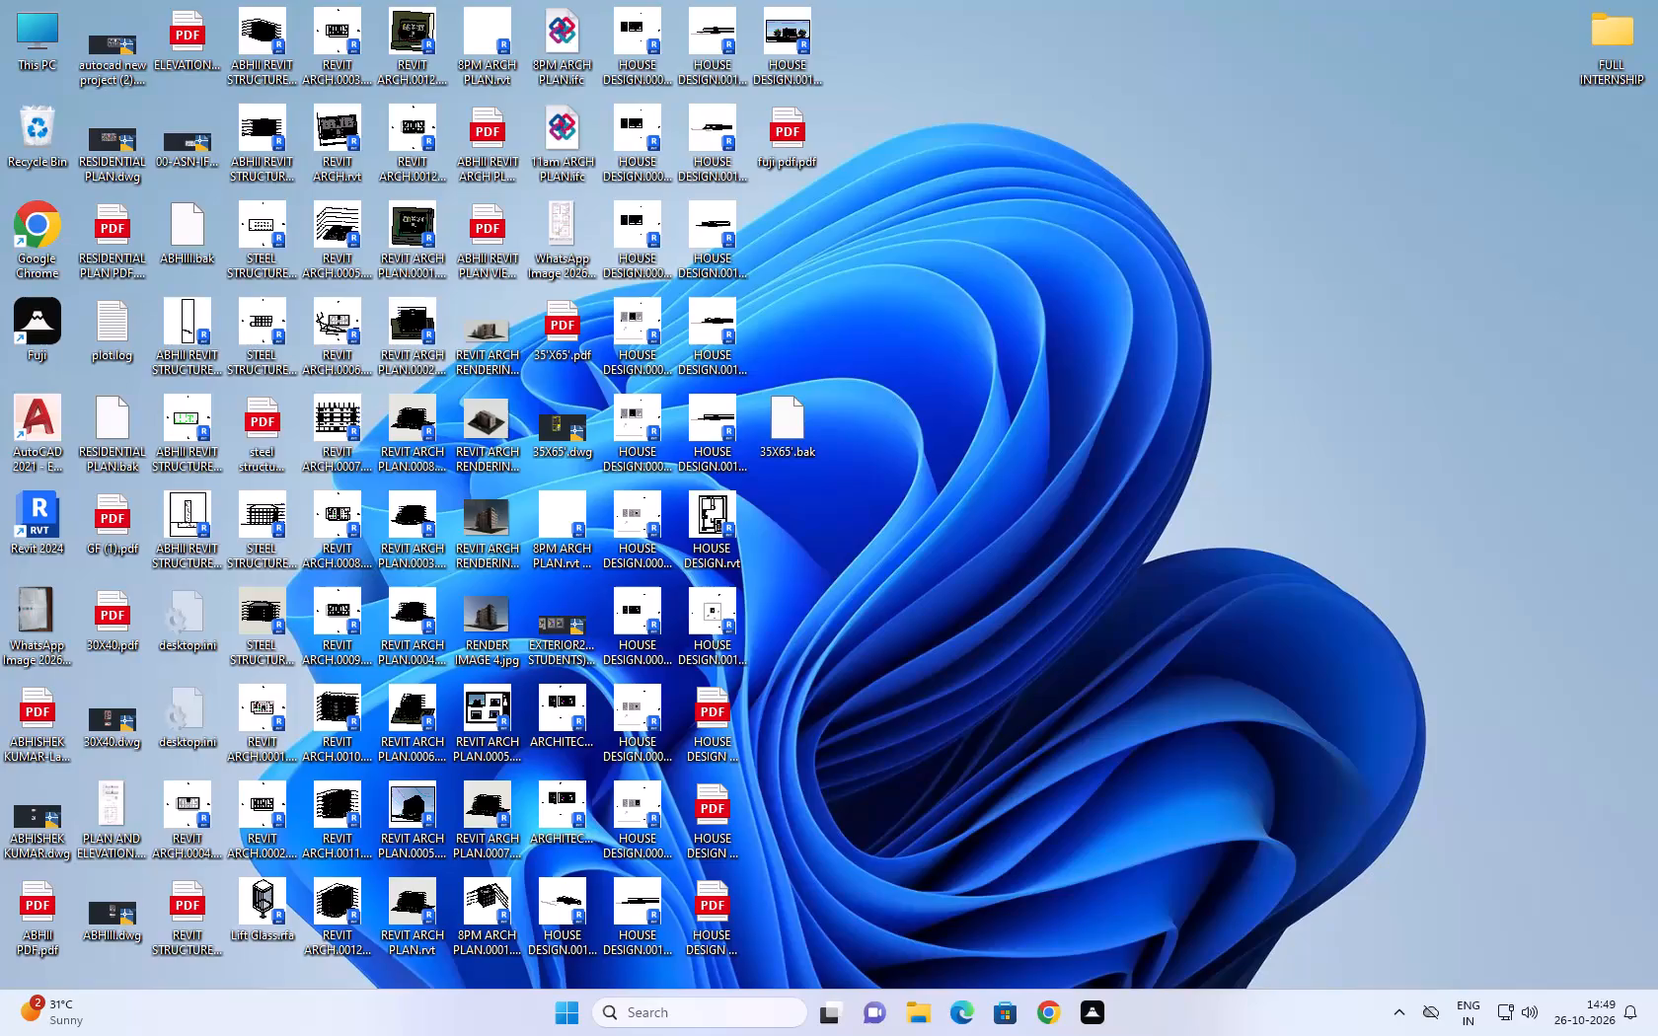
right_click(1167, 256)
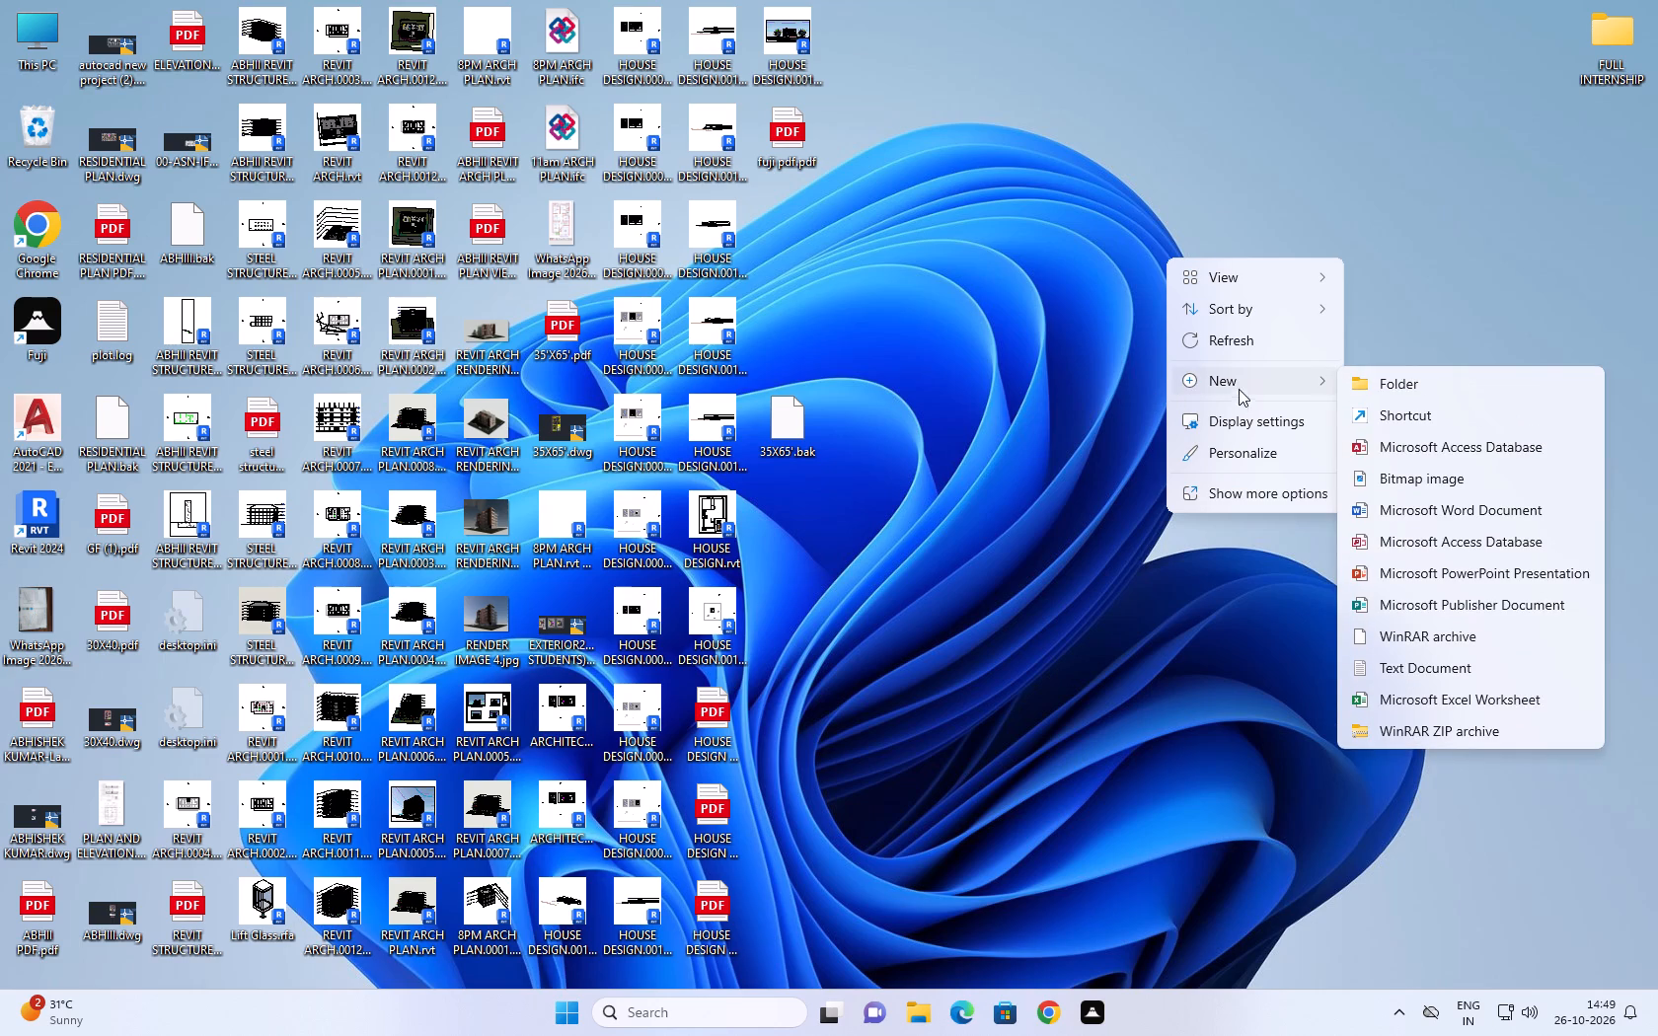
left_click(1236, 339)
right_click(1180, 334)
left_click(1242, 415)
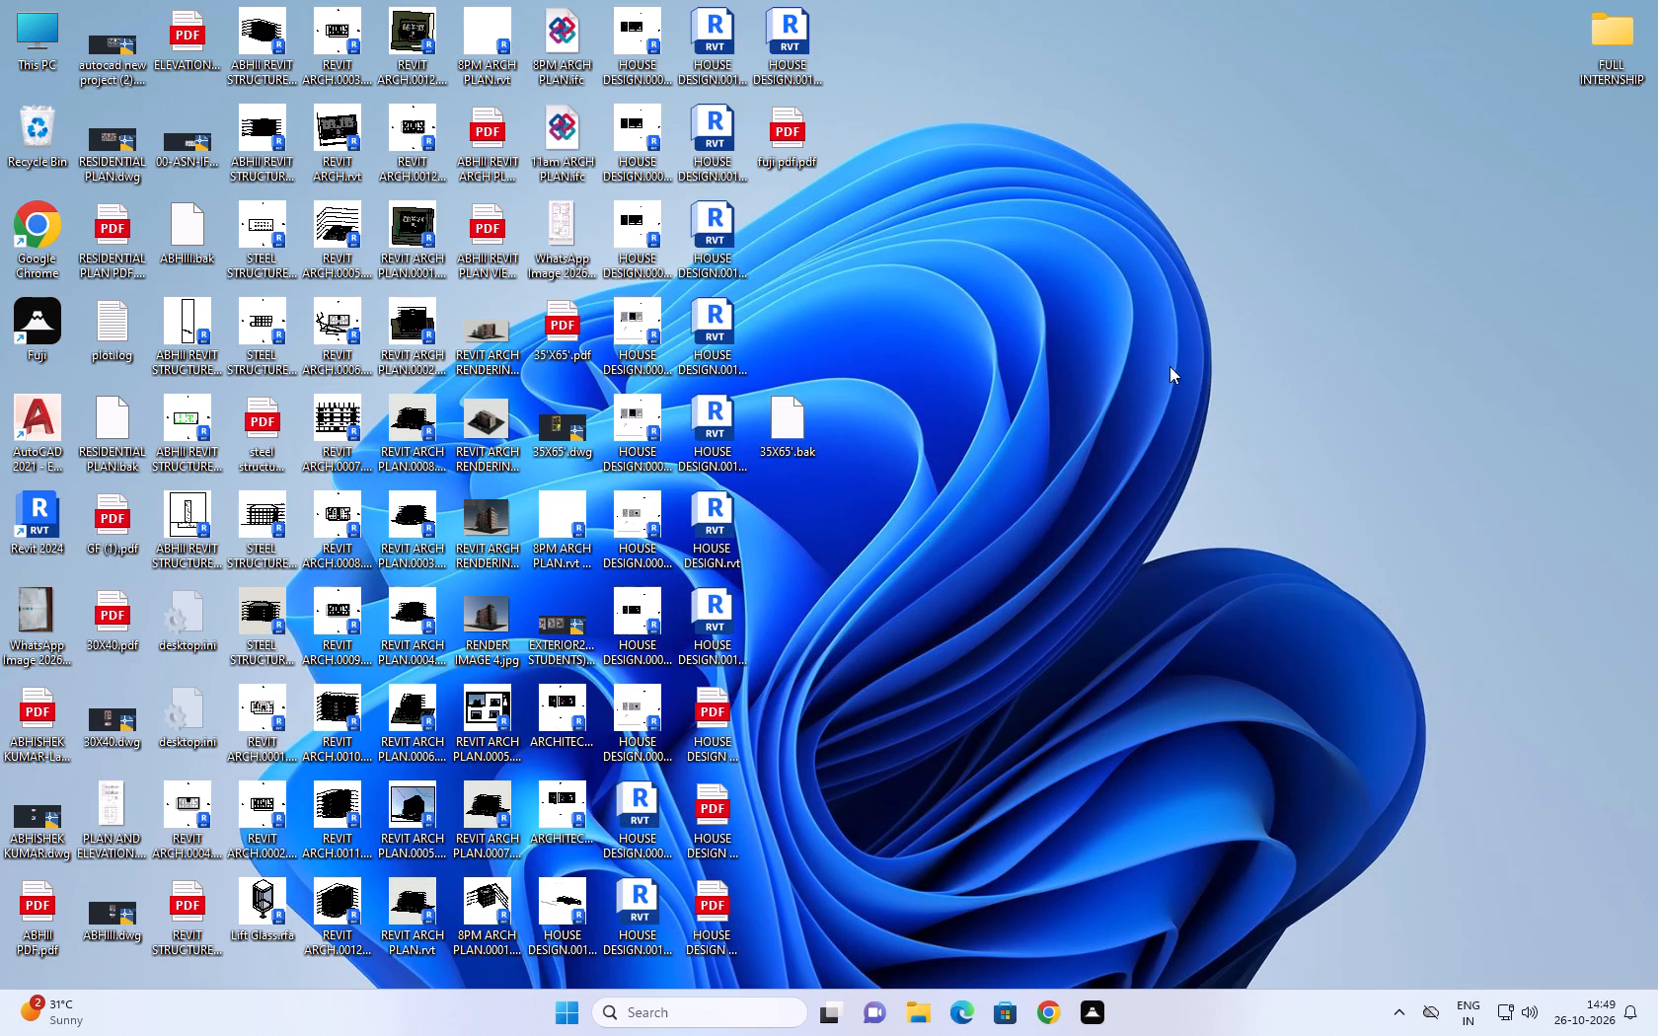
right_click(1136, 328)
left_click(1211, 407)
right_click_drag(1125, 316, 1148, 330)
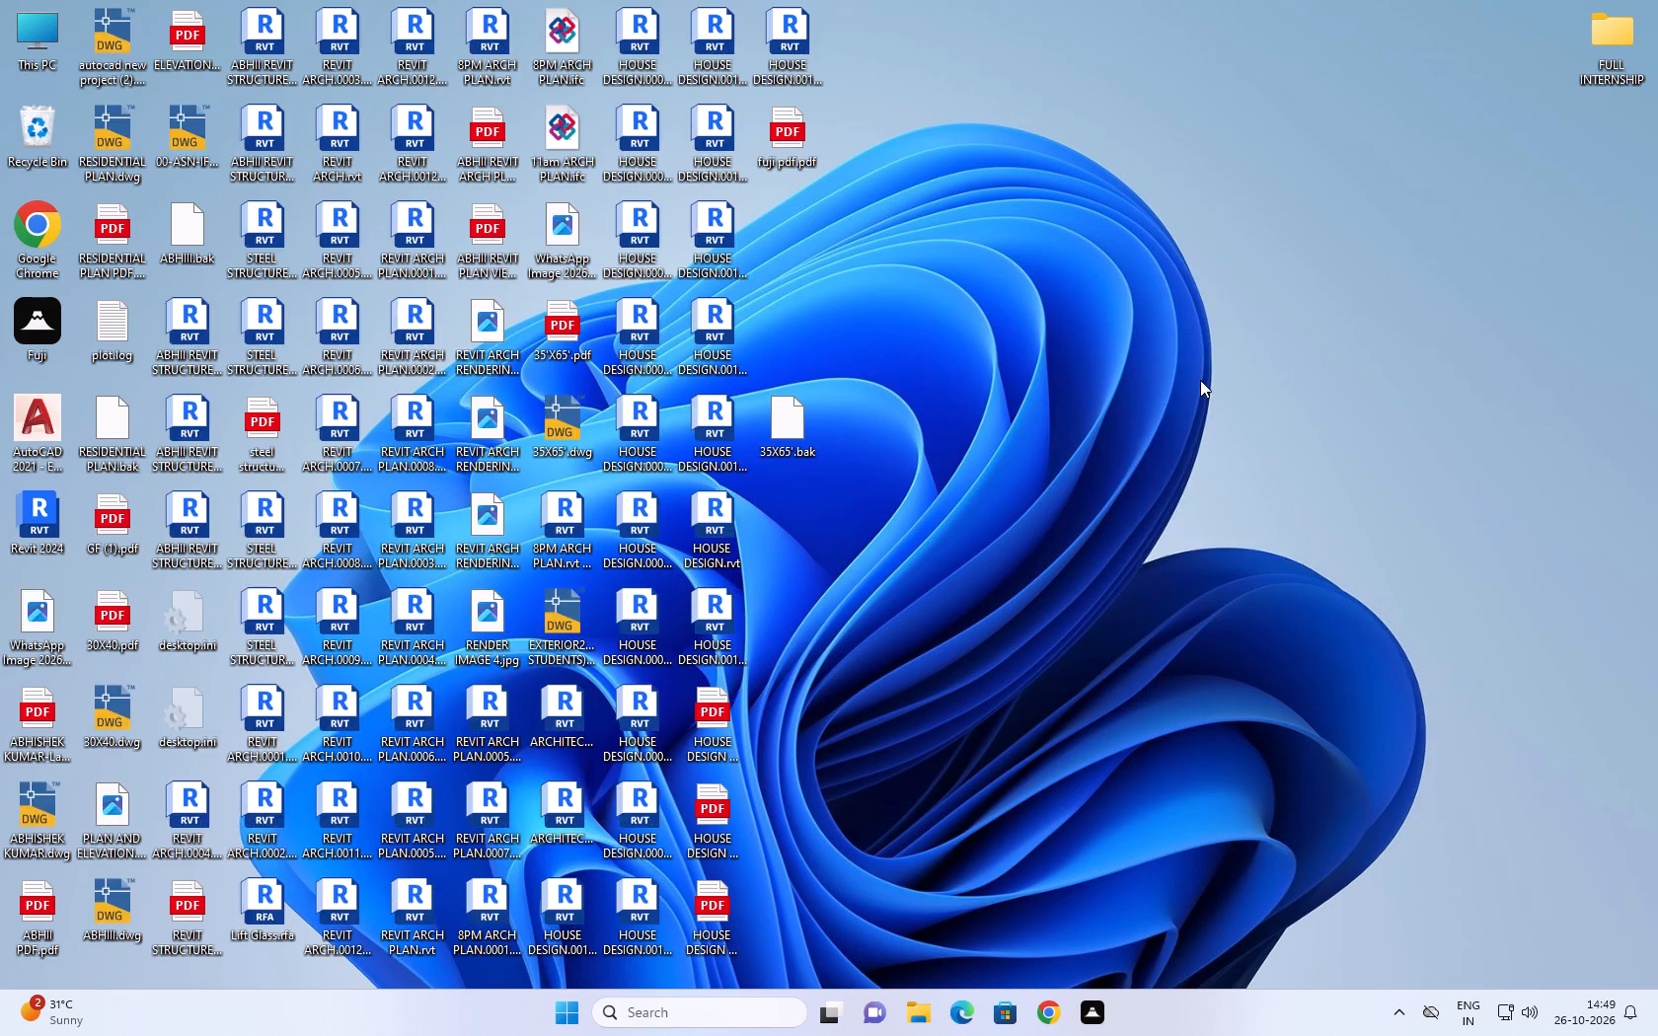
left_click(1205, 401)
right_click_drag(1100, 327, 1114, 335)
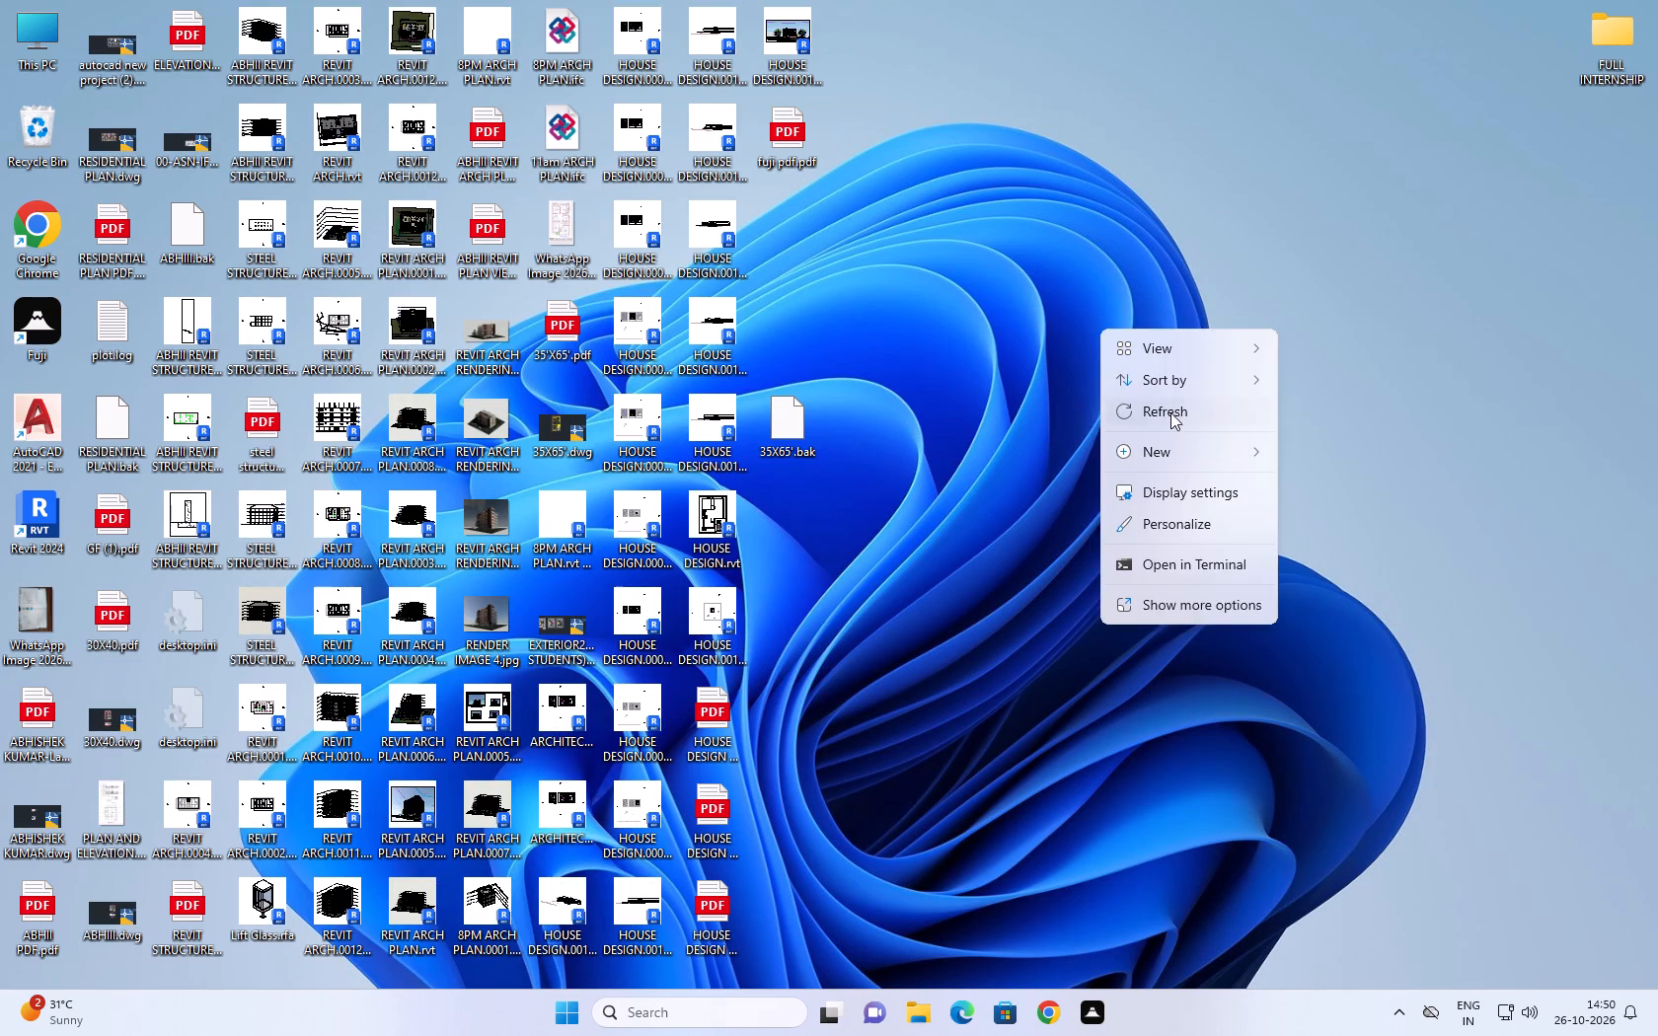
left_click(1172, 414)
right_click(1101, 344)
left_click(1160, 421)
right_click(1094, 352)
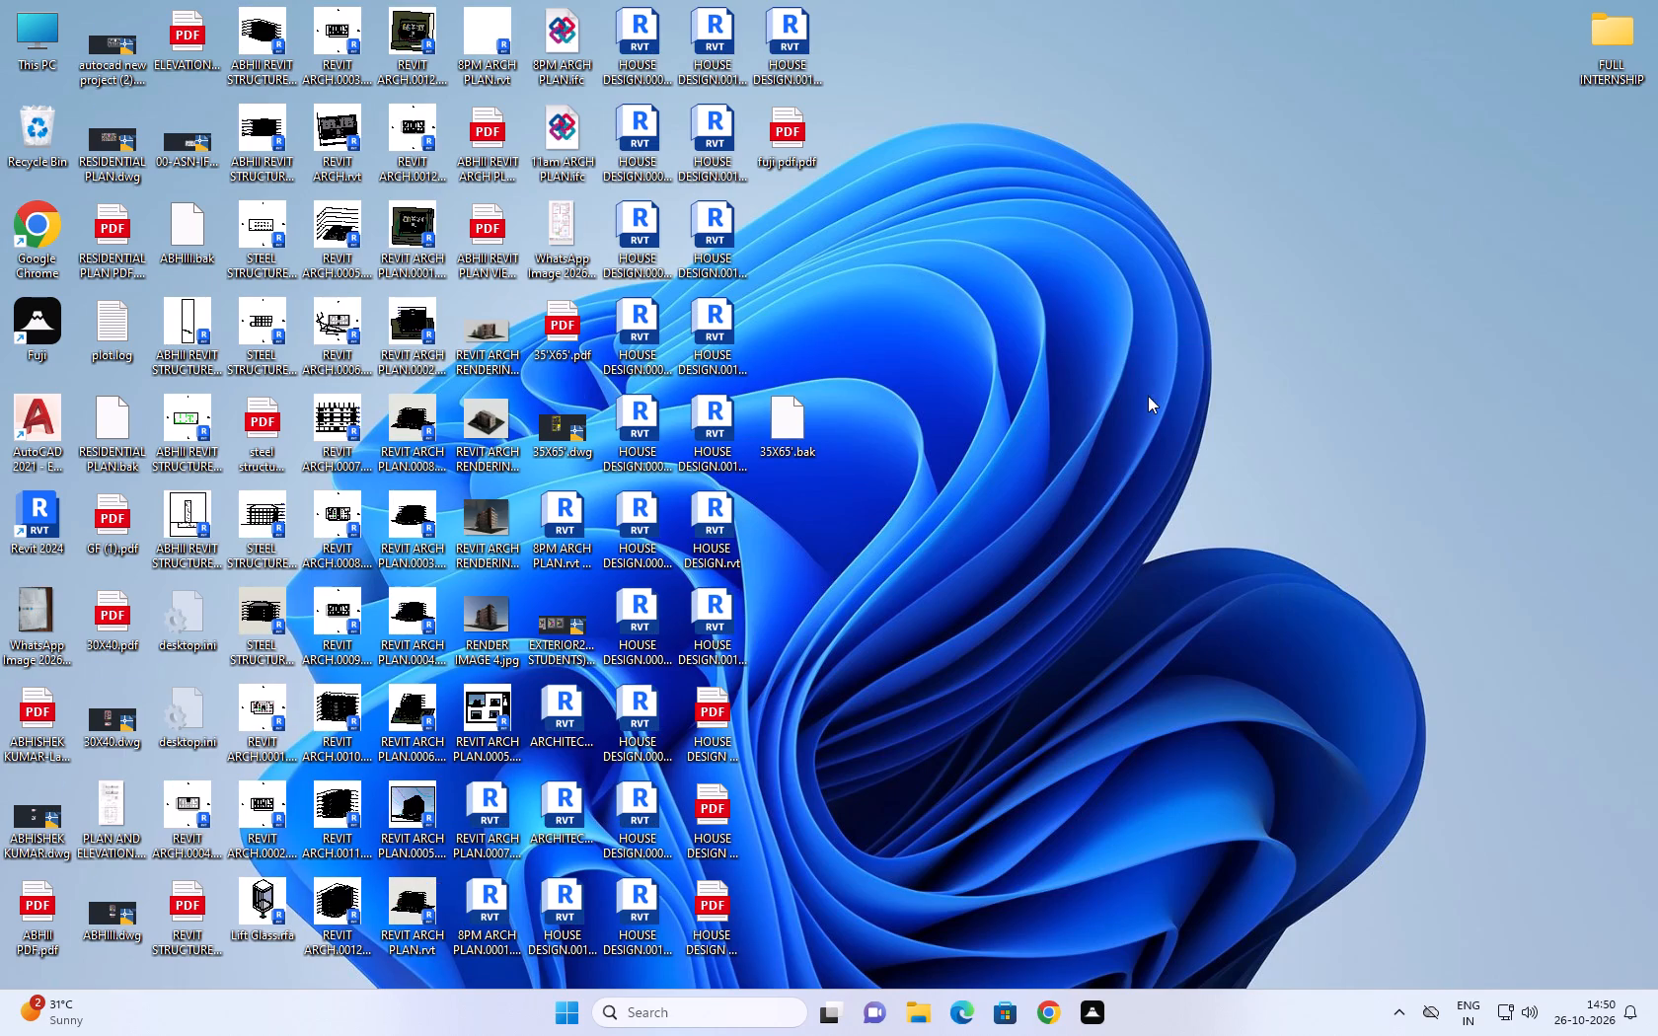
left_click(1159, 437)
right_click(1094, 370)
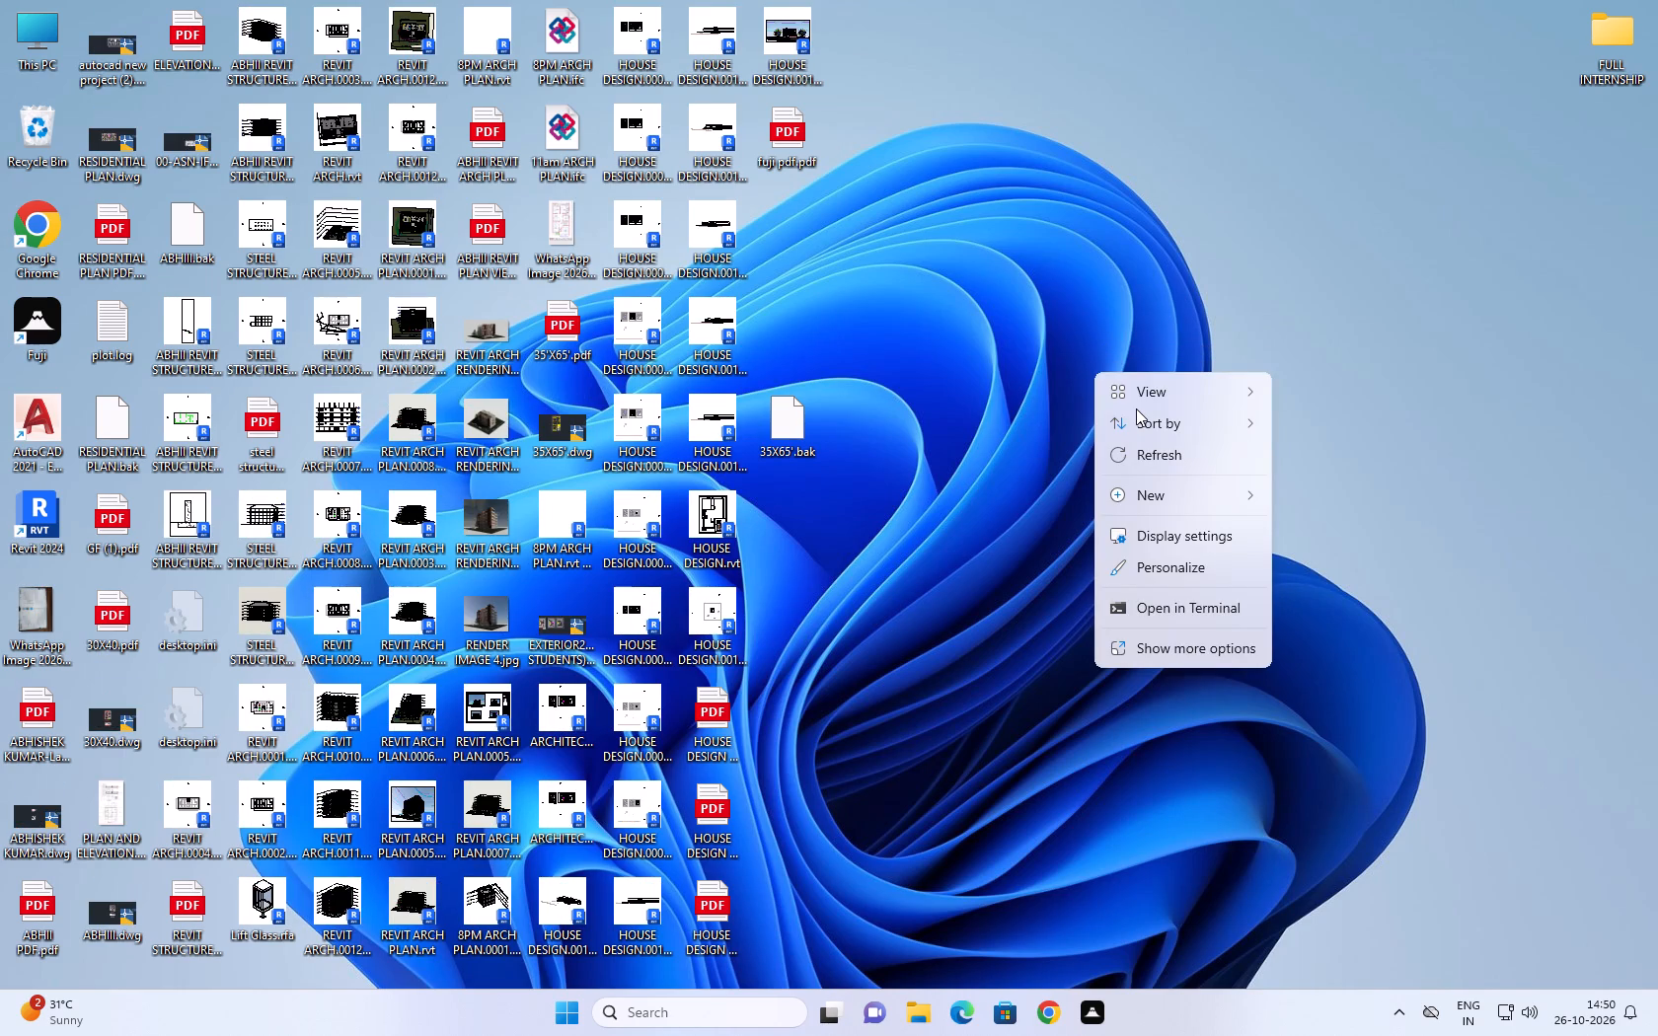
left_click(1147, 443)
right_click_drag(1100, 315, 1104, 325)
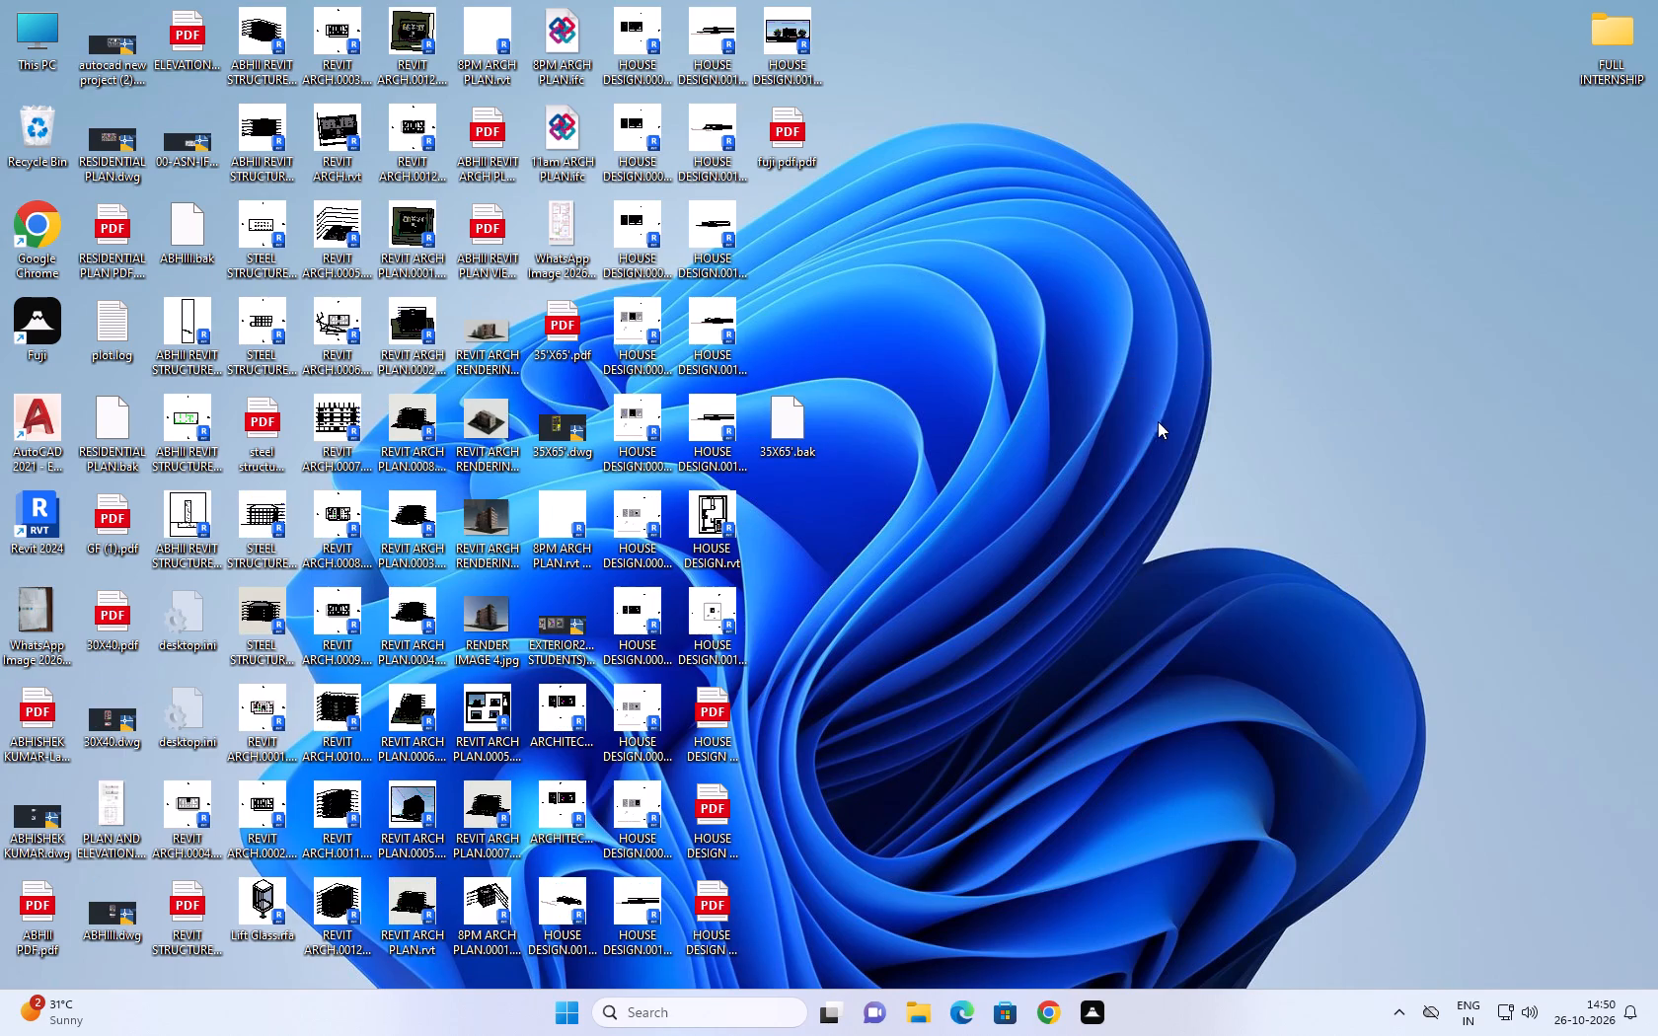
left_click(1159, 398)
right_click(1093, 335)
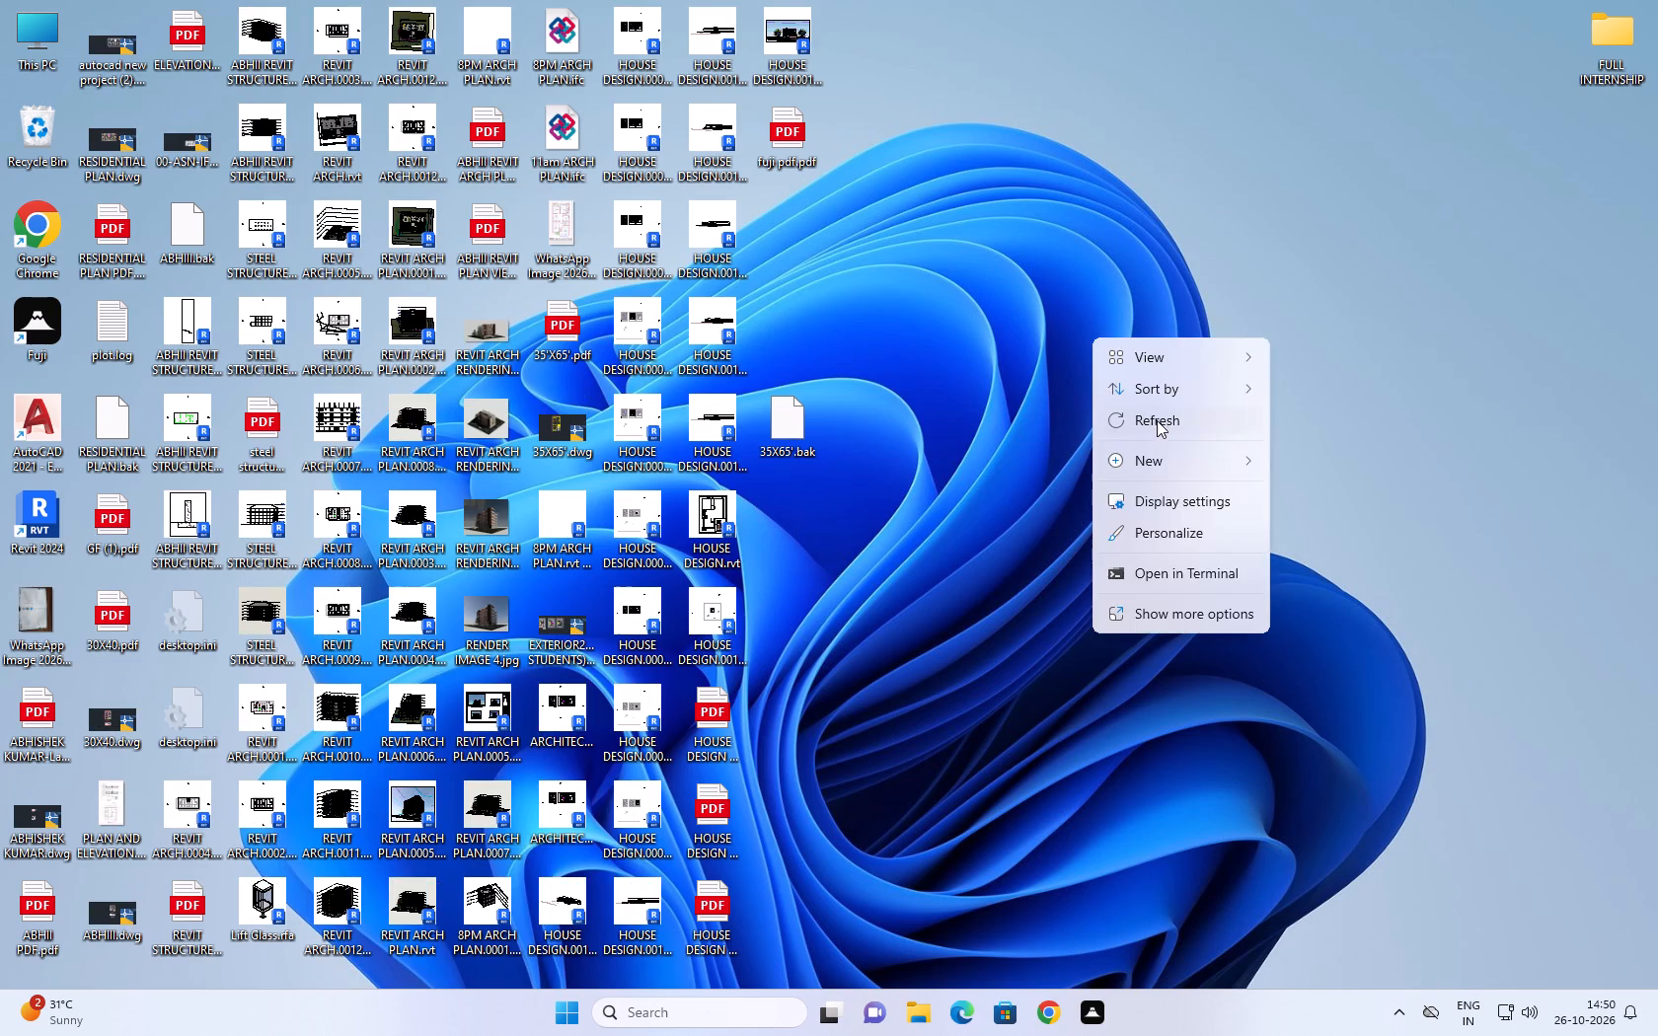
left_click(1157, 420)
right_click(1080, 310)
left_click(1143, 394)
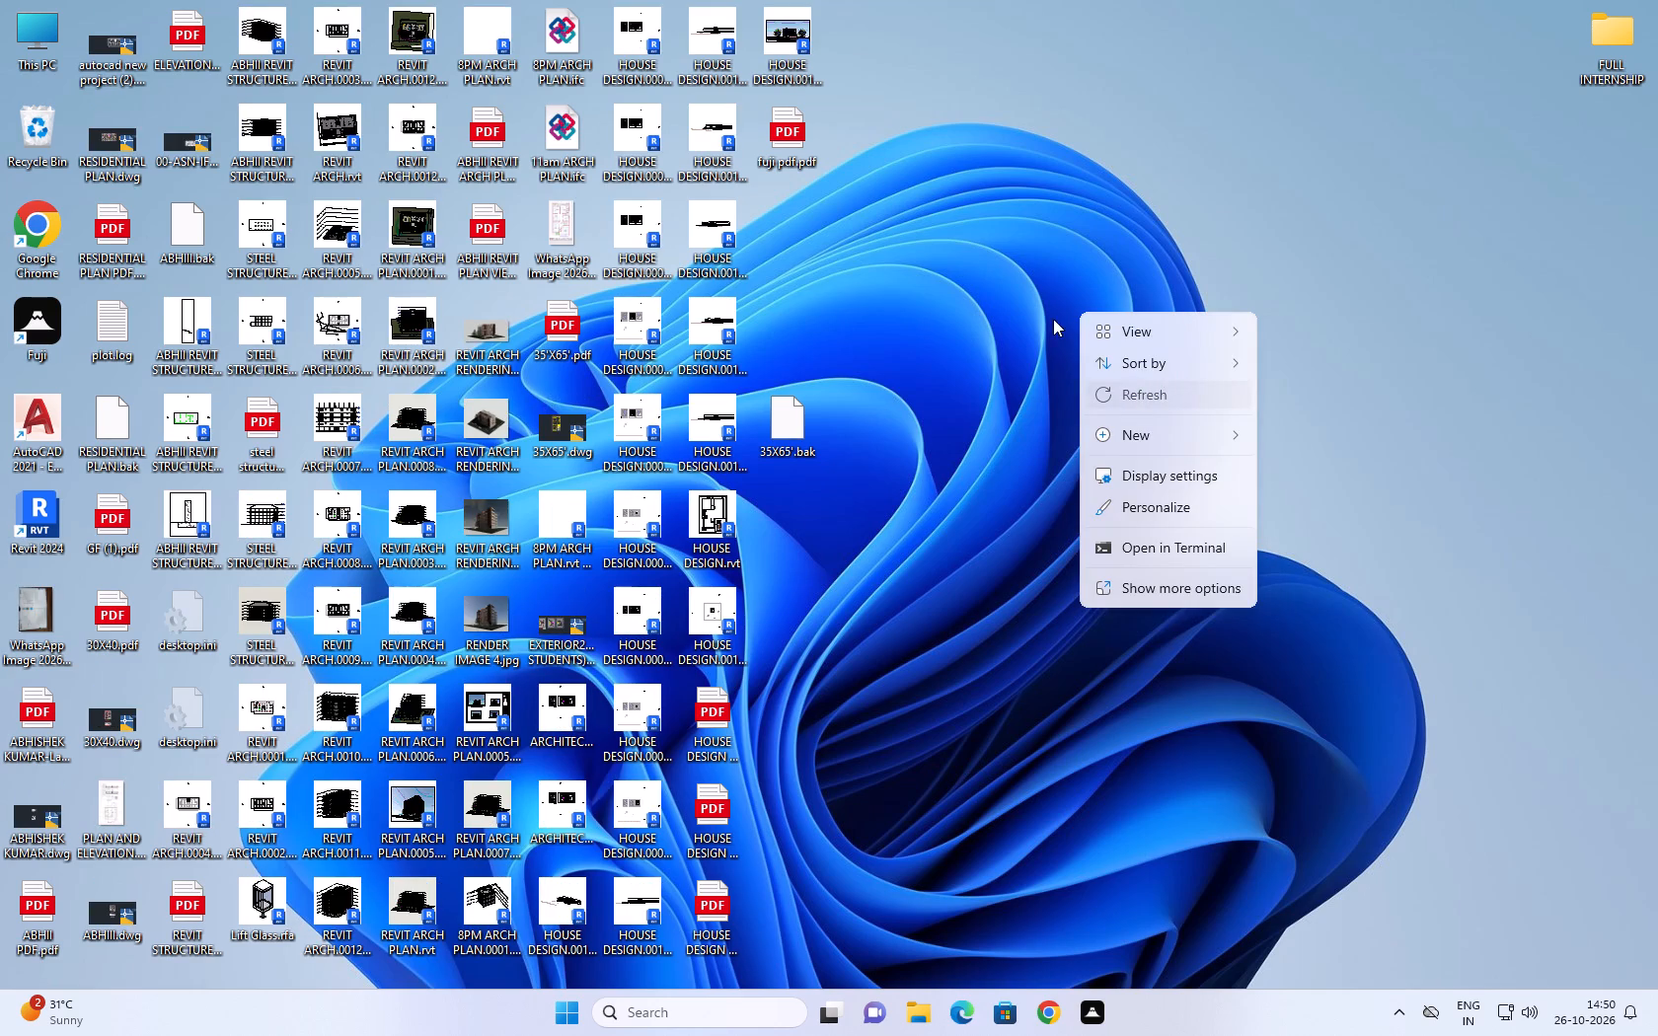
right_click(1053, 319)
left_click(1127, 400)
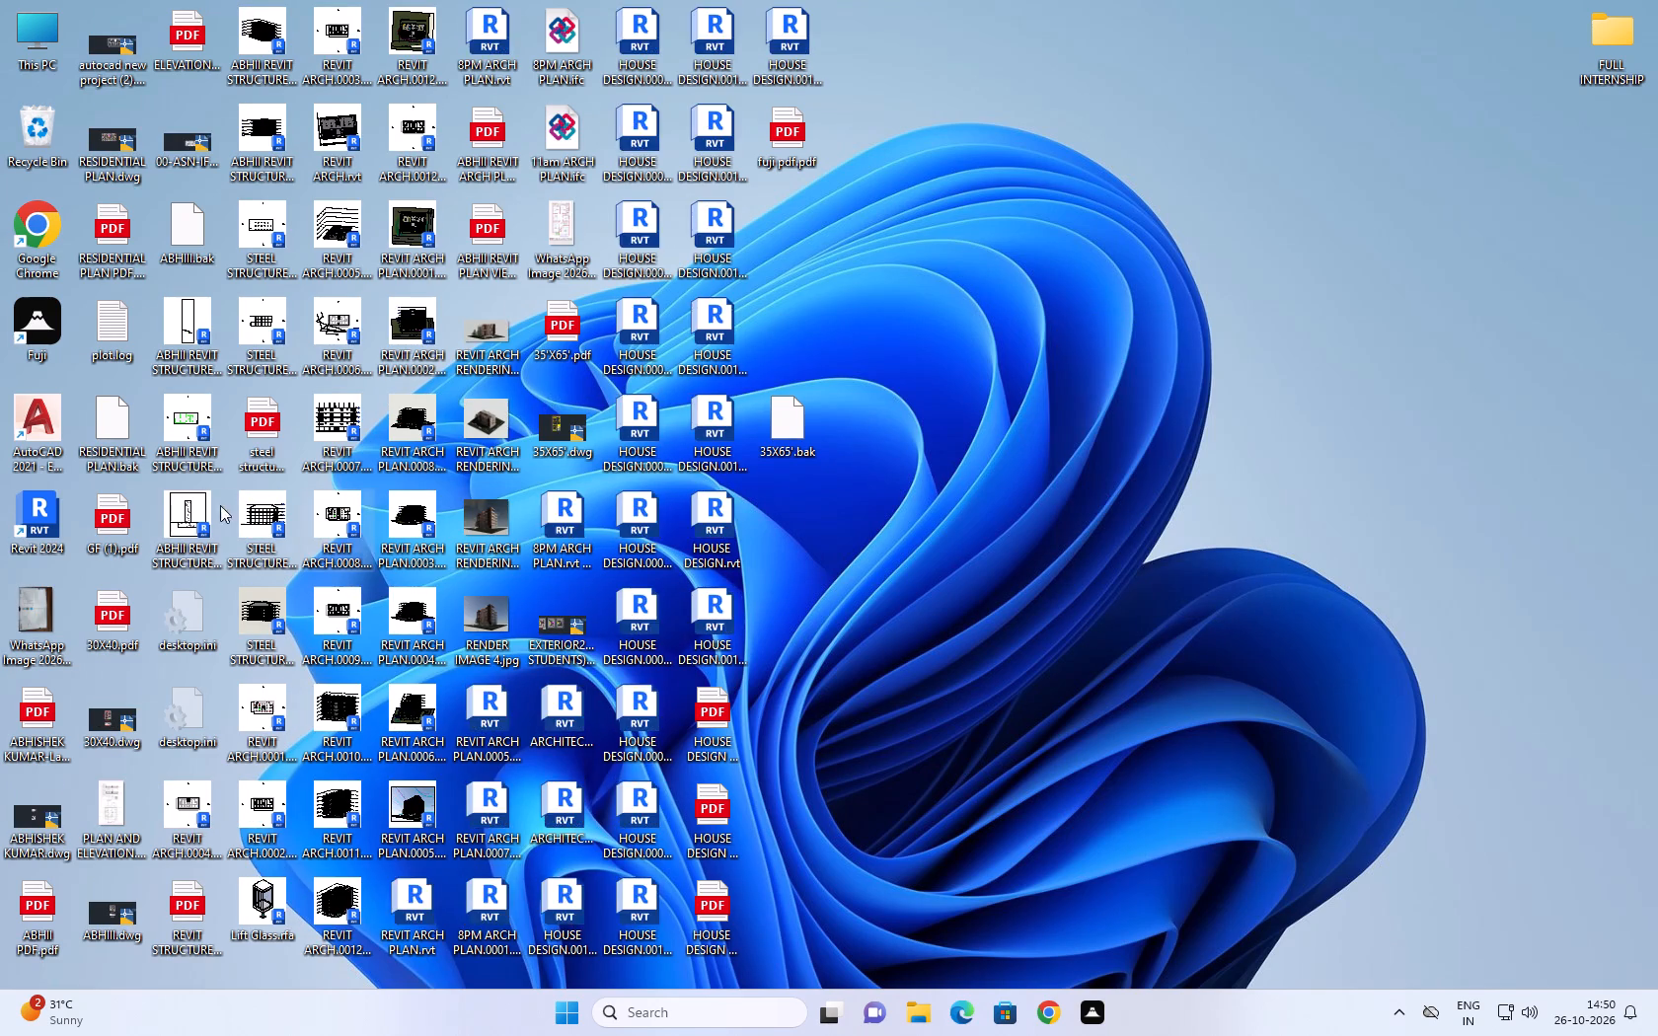
Launch Revit 2024 from the desktop.
double_click(46, 508)
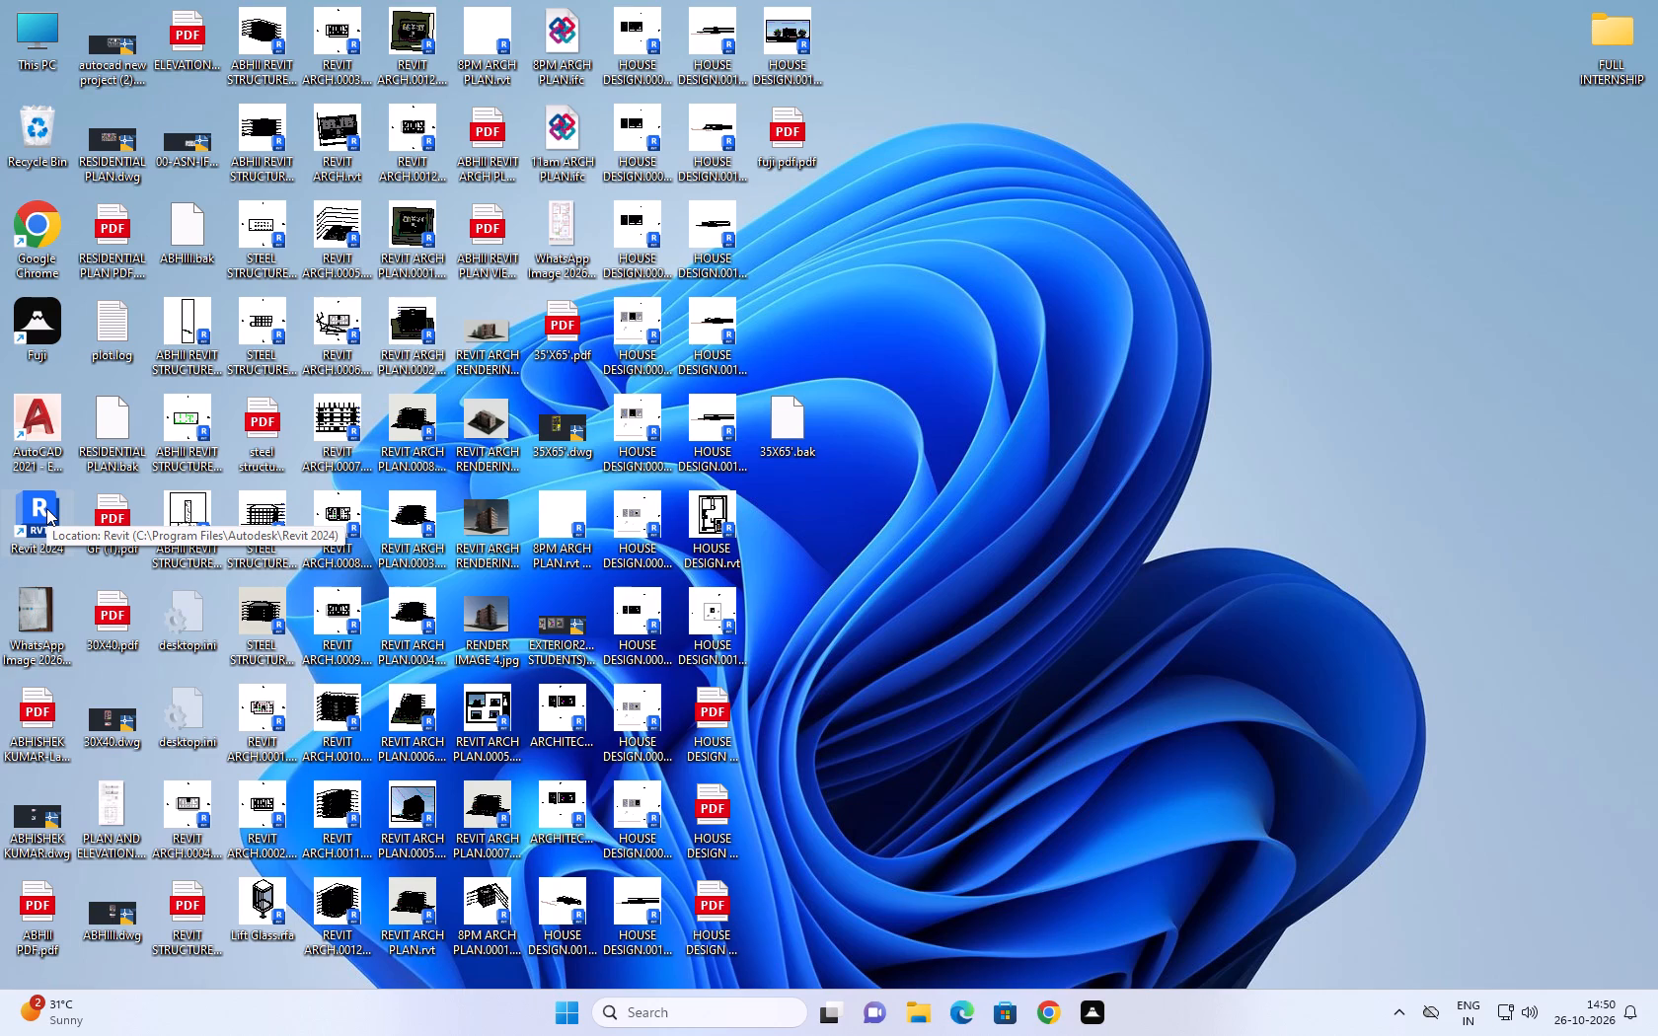
double_click(36, 507)
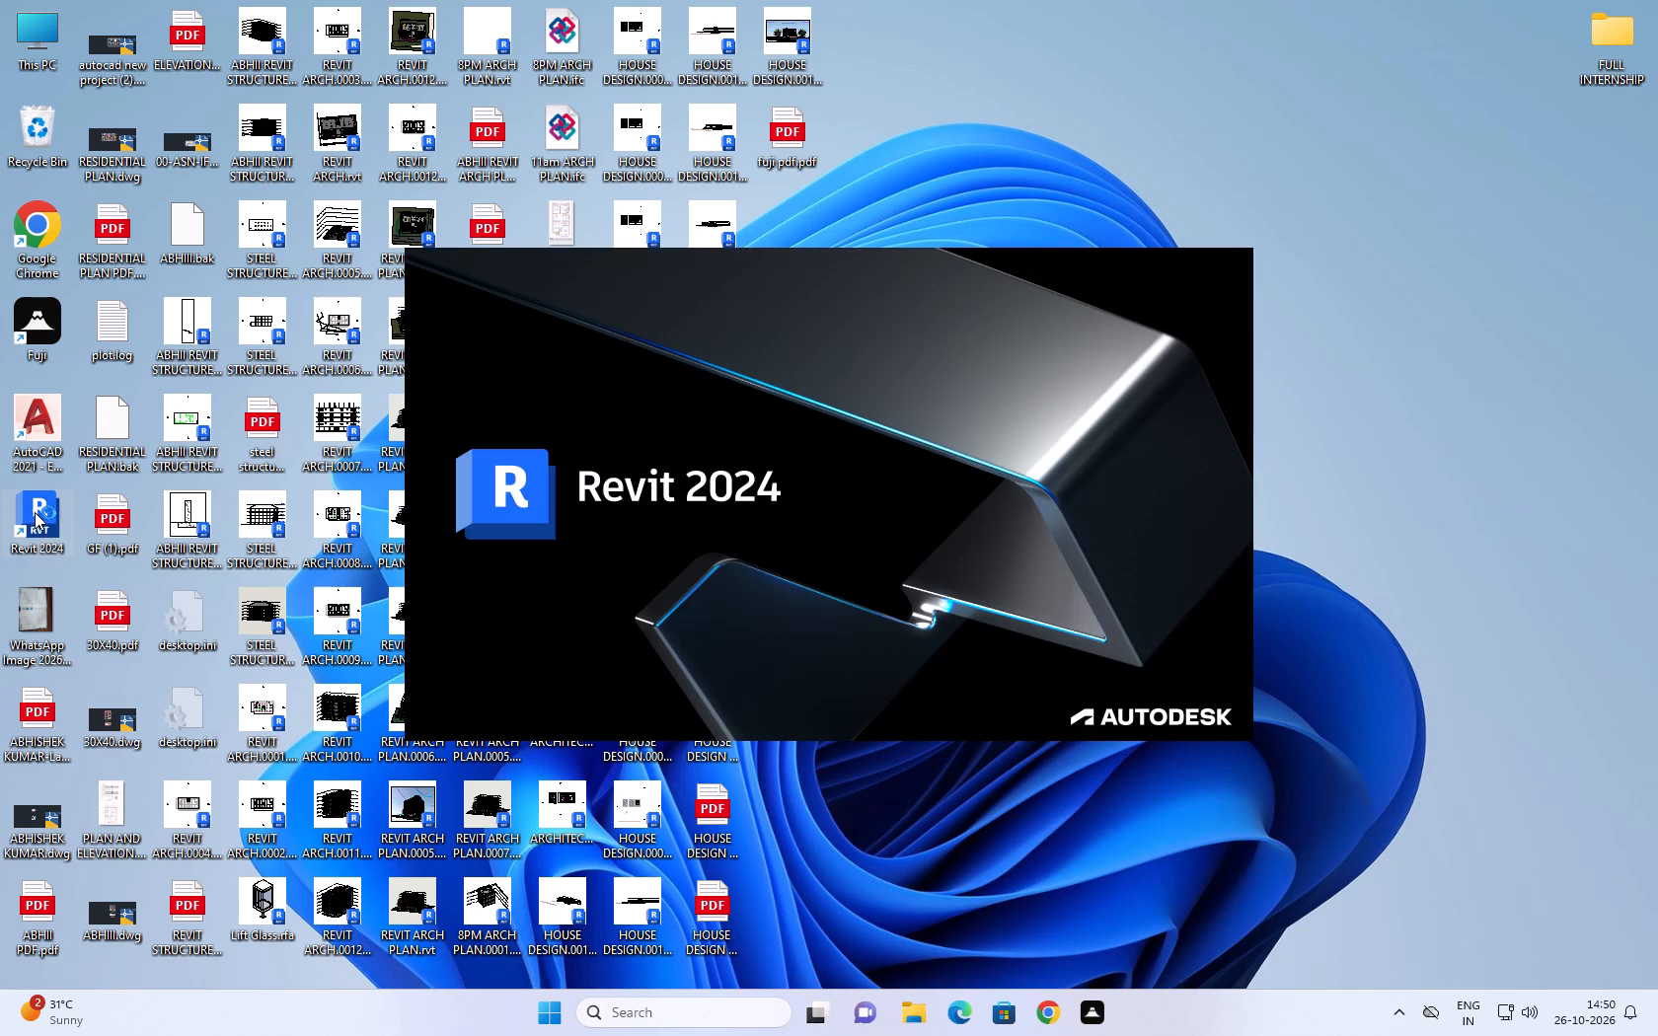
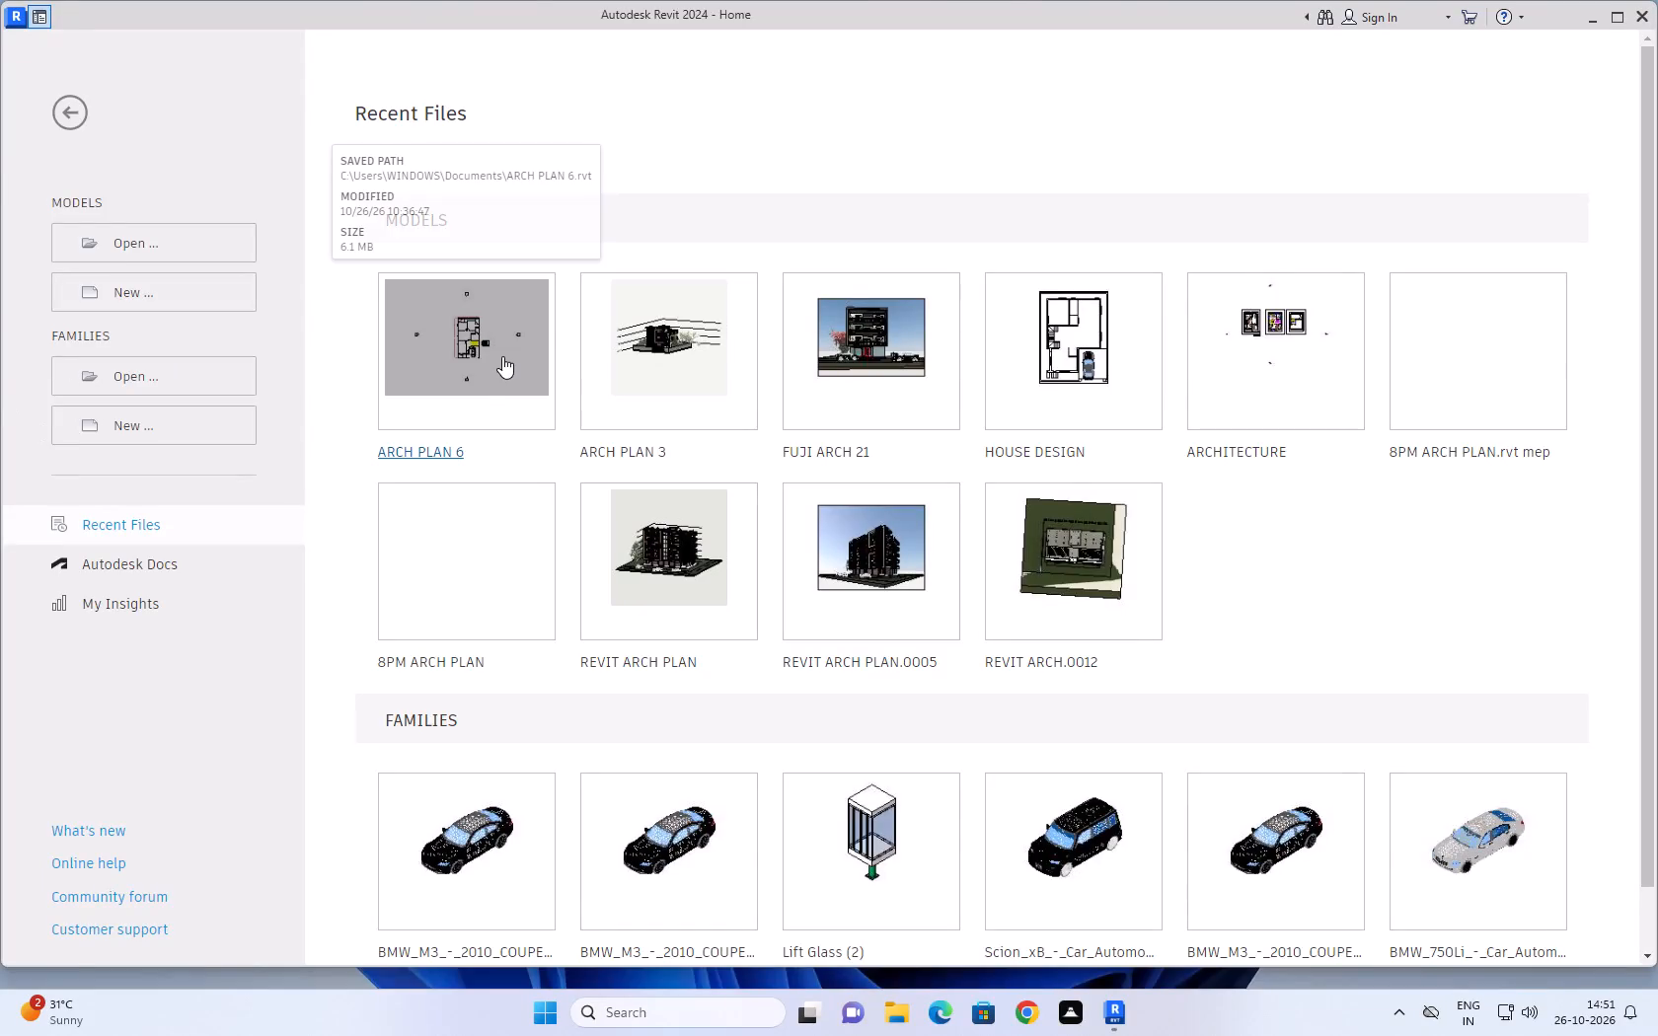
Open the recent ARCH PLAN 6 project on its Level 1 floor plan.
left_click(502, 356)
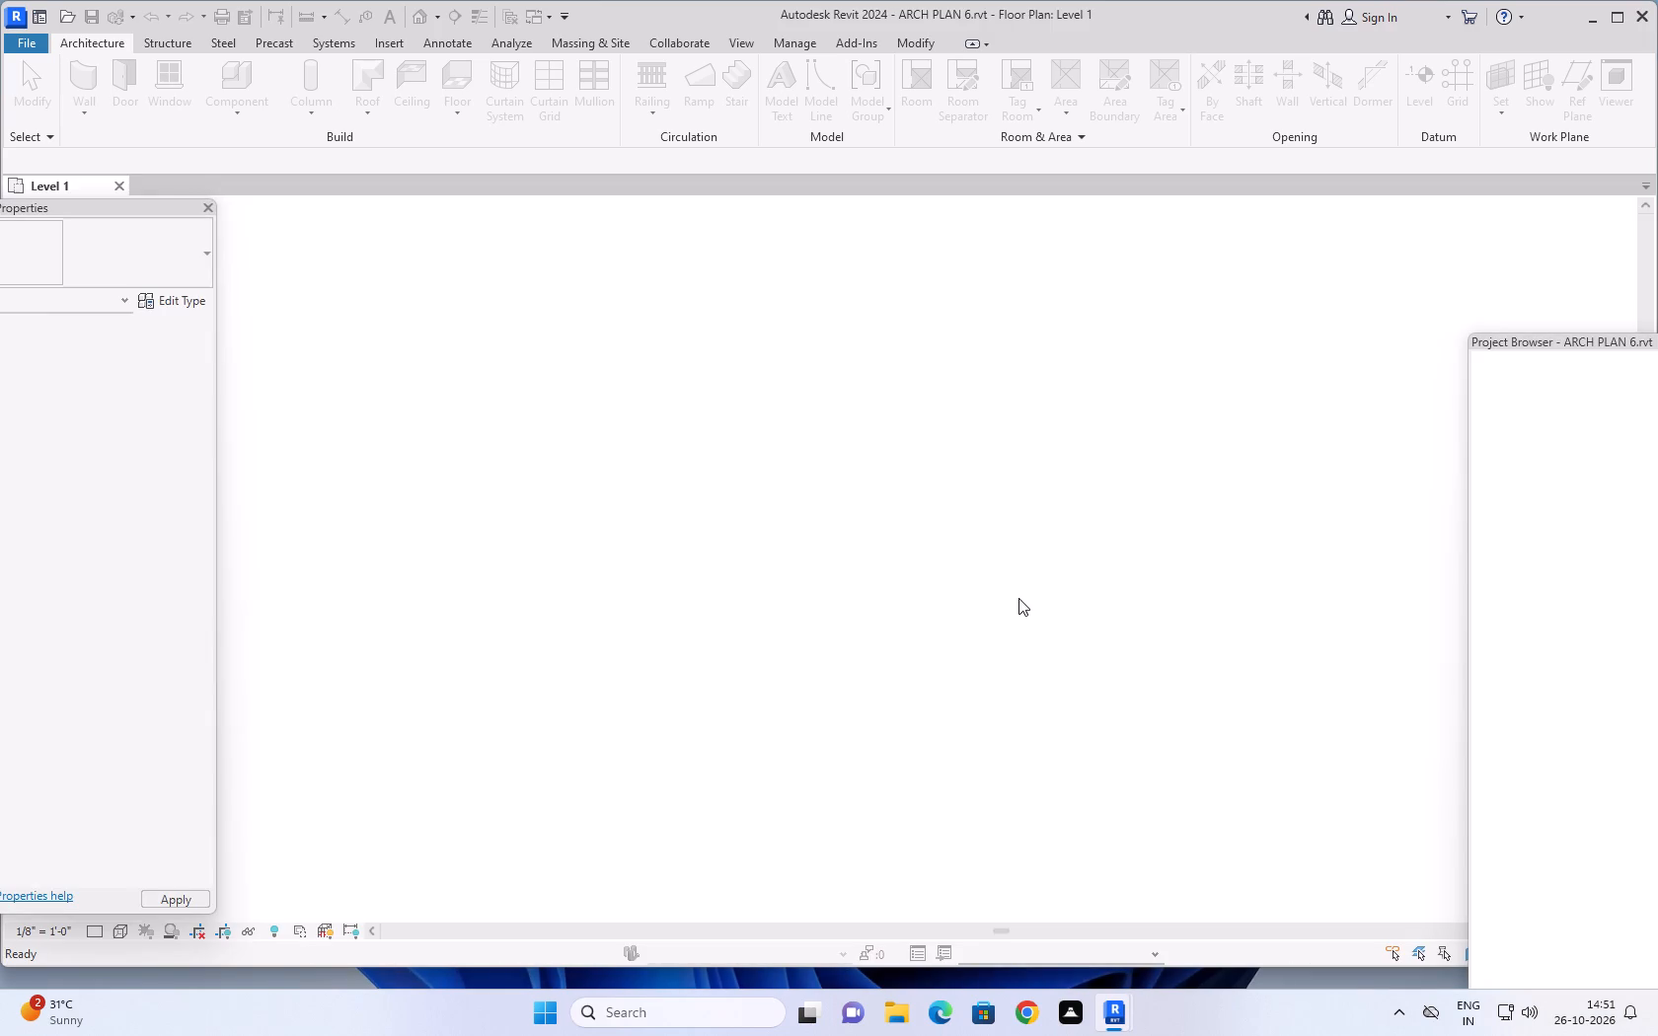
scroll(942, 674, "up", 2)
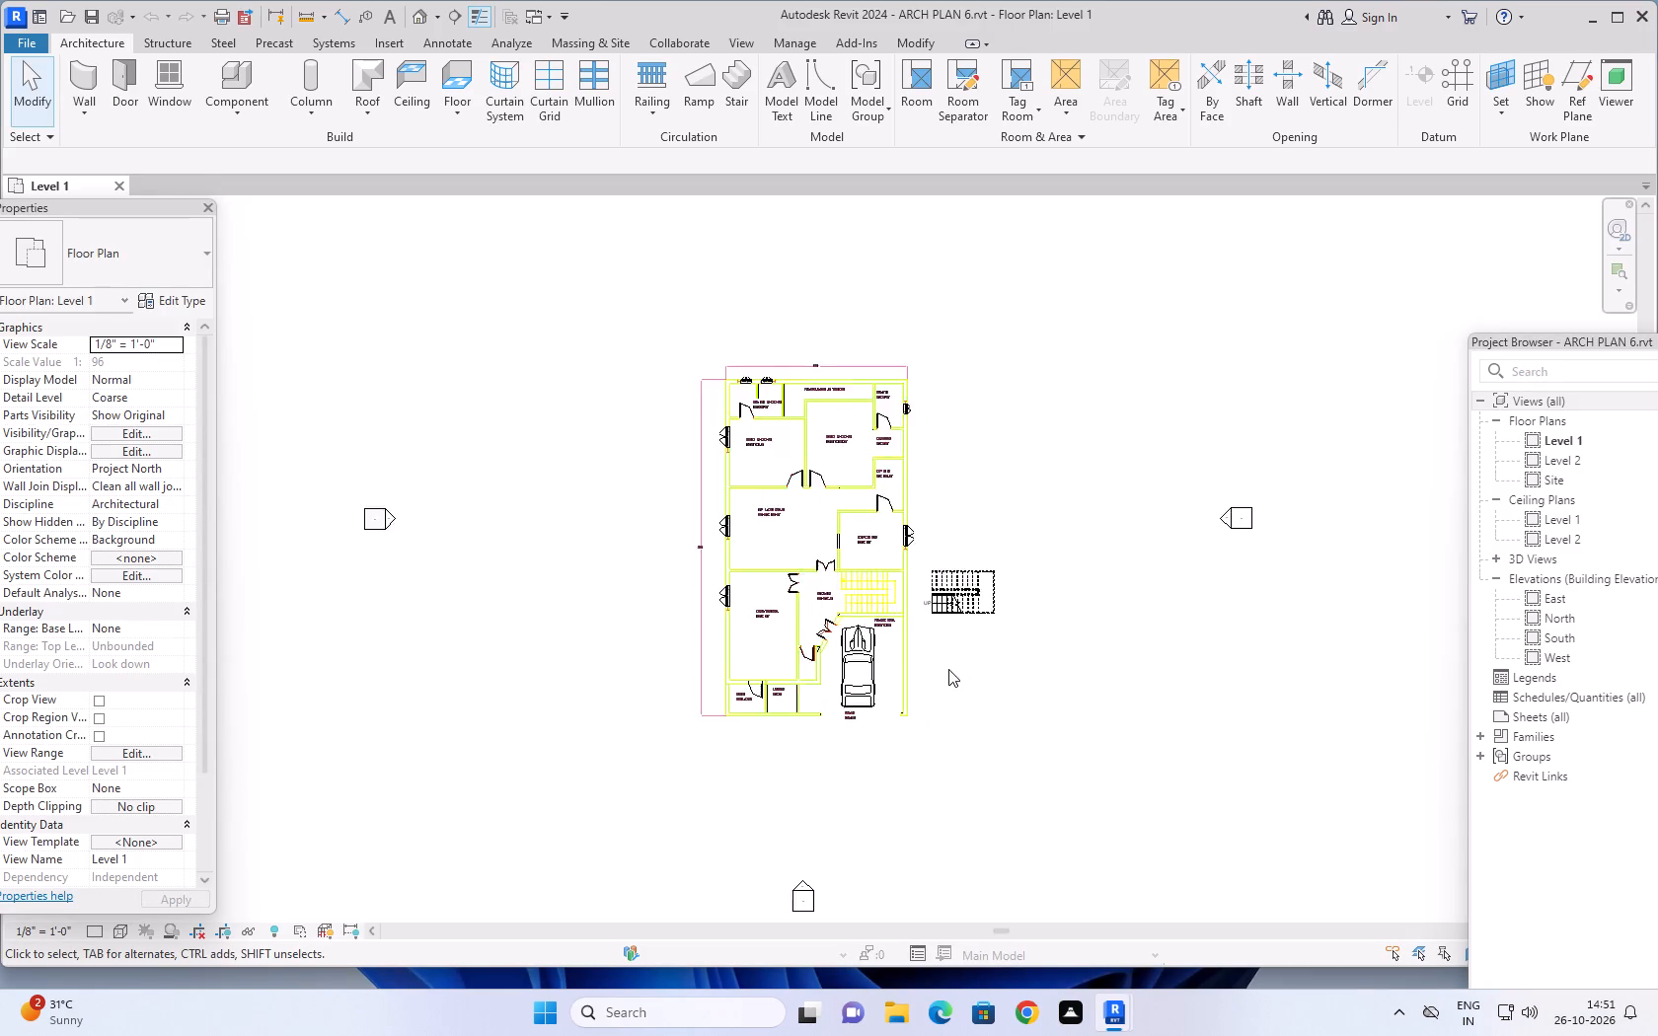
scroll(948, 669, "up", 2)
middle_click_drag(969, 648, 1048, 698)
key("Escape")
key("Escape")
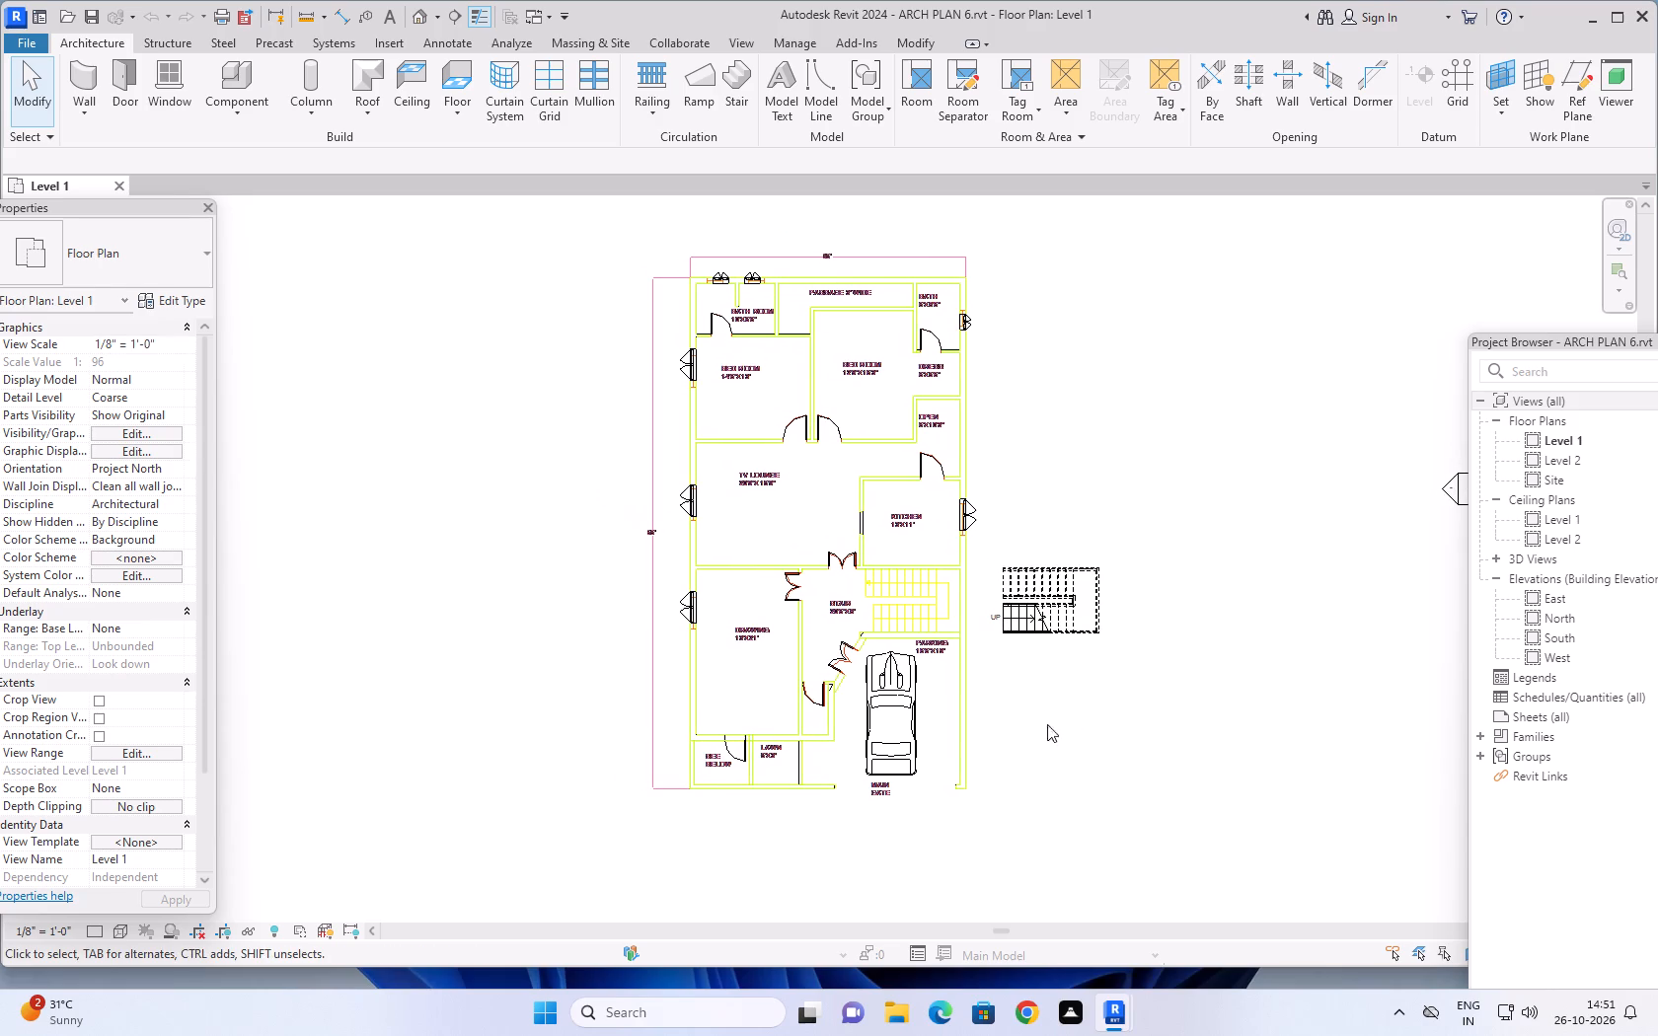
key("Escape")
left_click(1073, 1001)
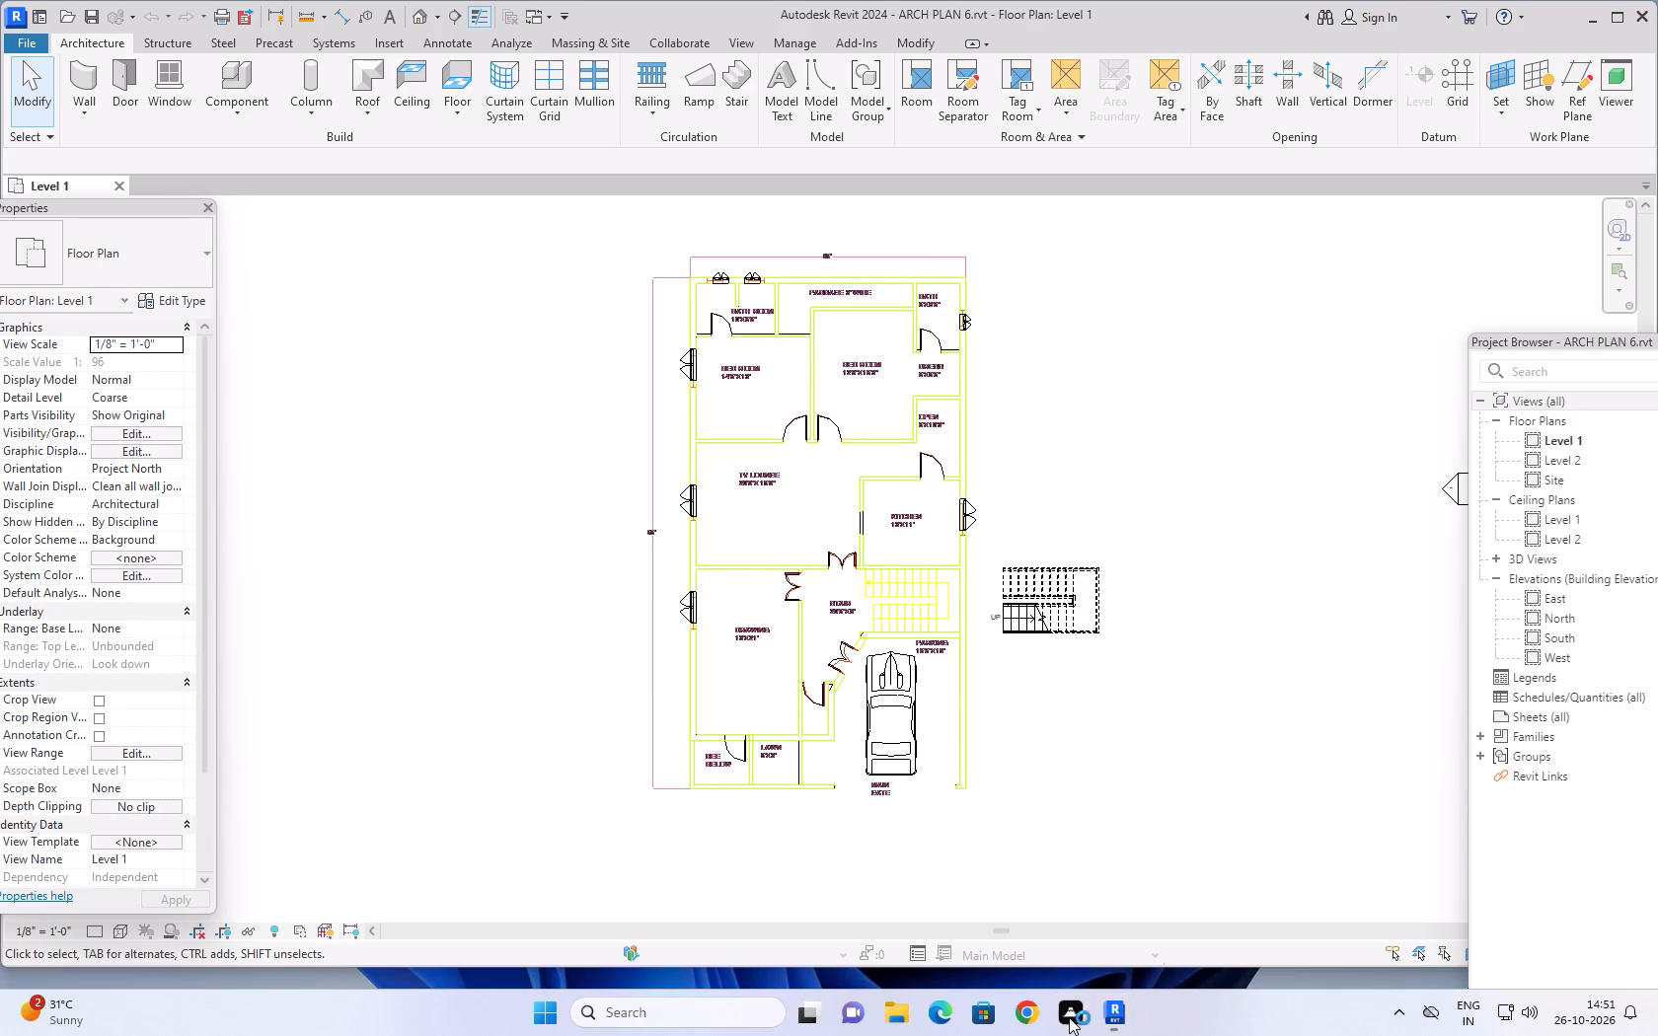
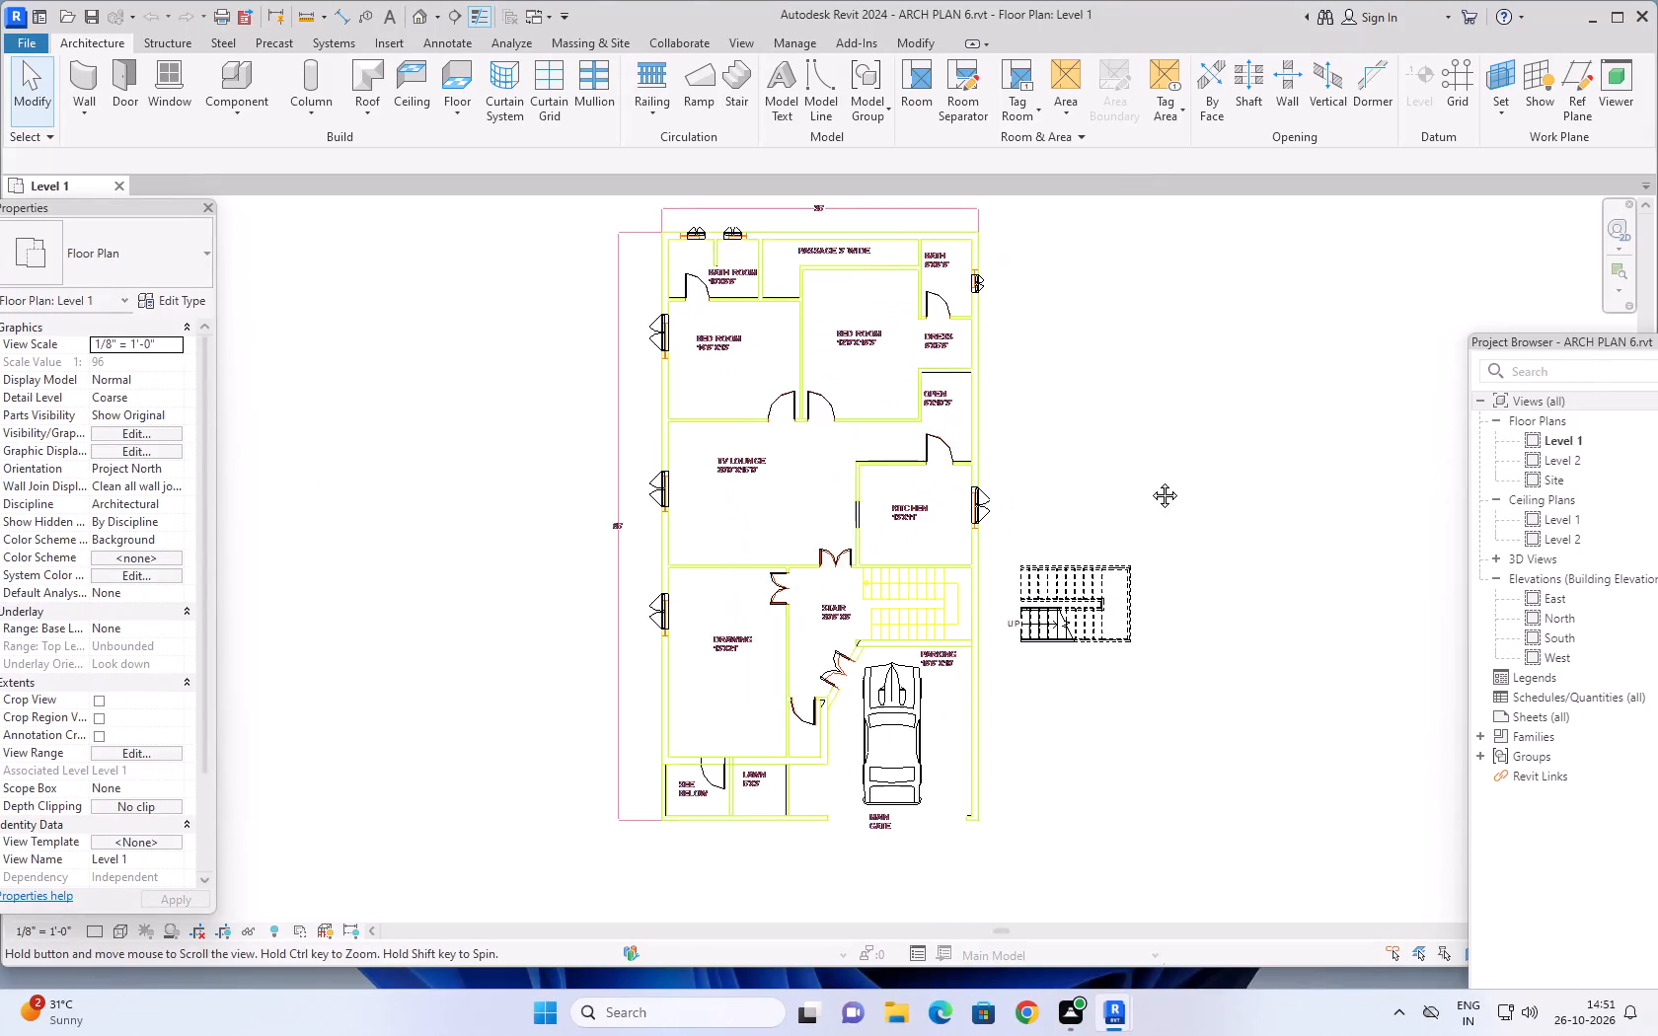
Set the desired number of risers to 20 for the U-shaped stair standing outside the house plan.
key("Escape")
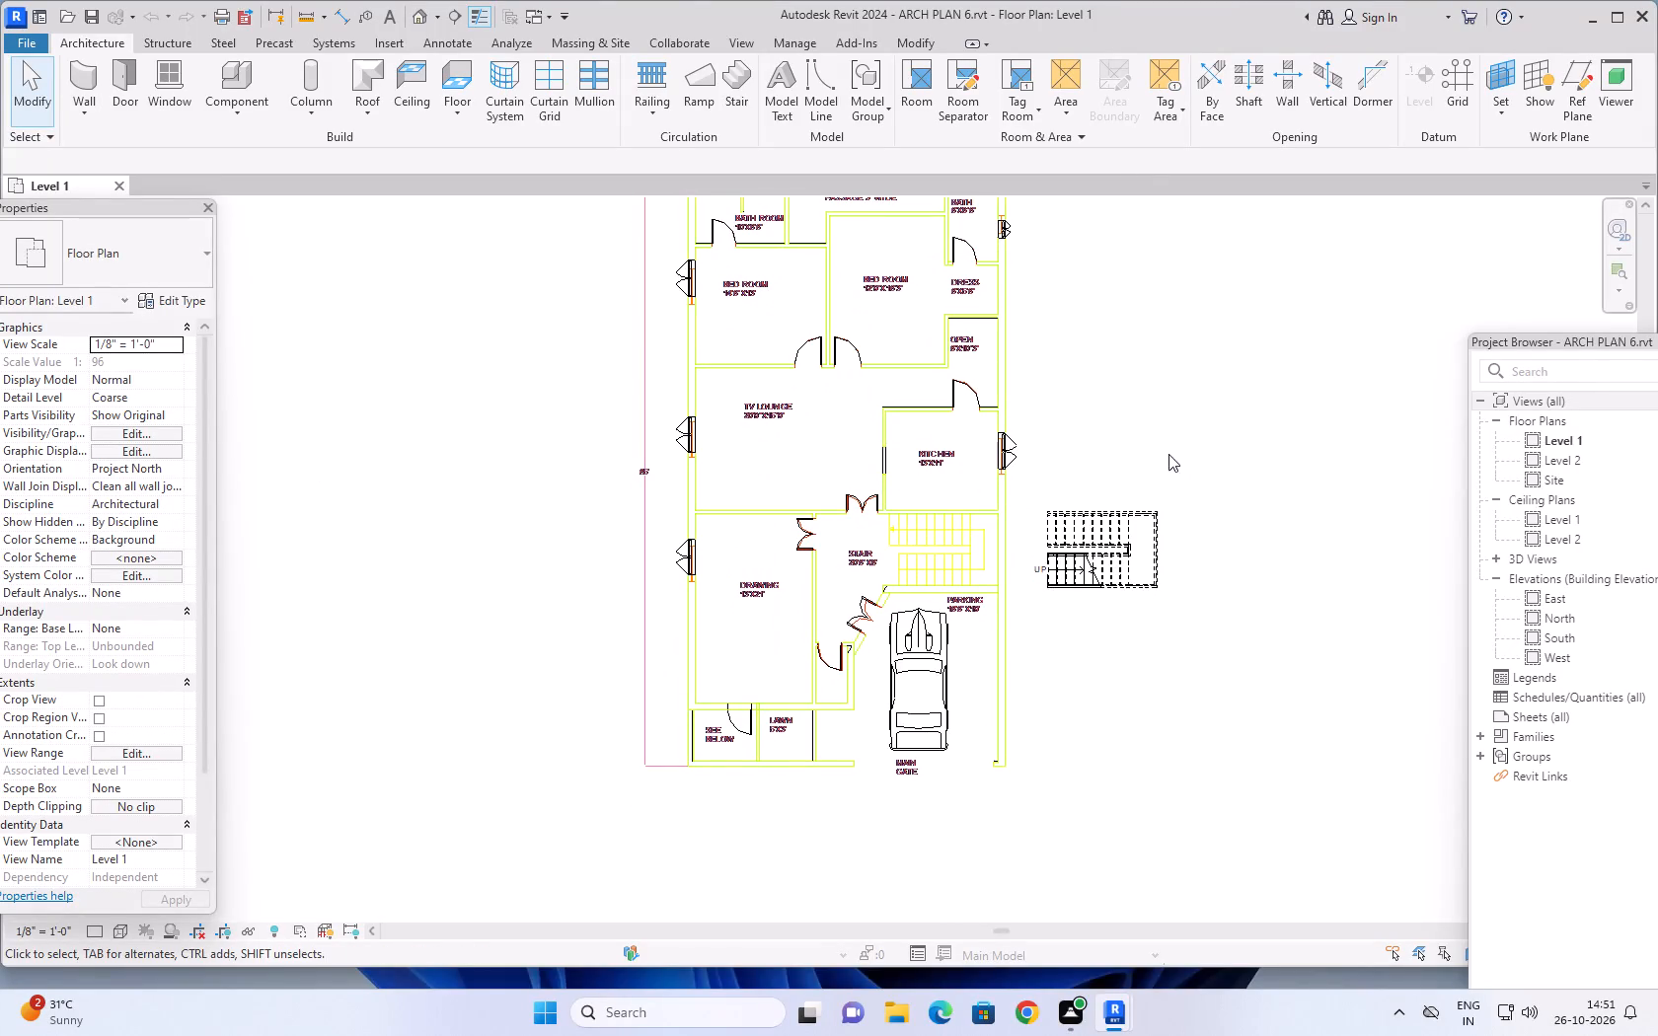
key("Escape")
left_click(1173, 457)
left_click_drag(1183, 456, 1089, 633)
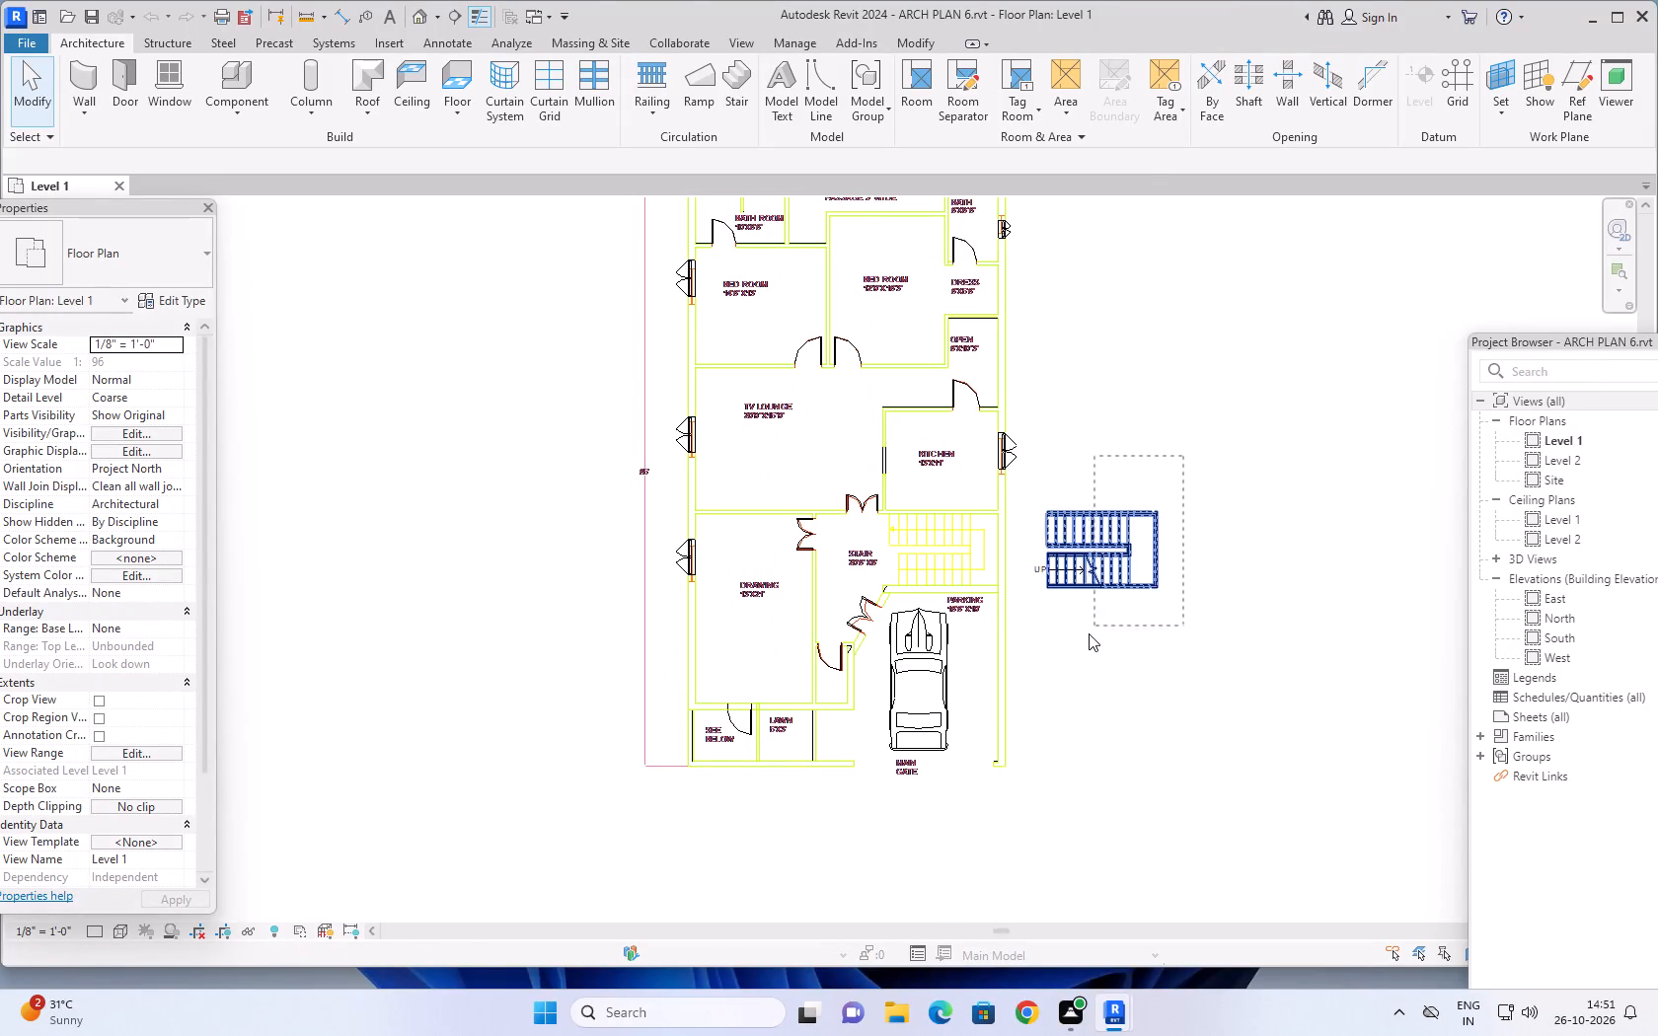
left_click_drag(1089, 633, 1088, 634)
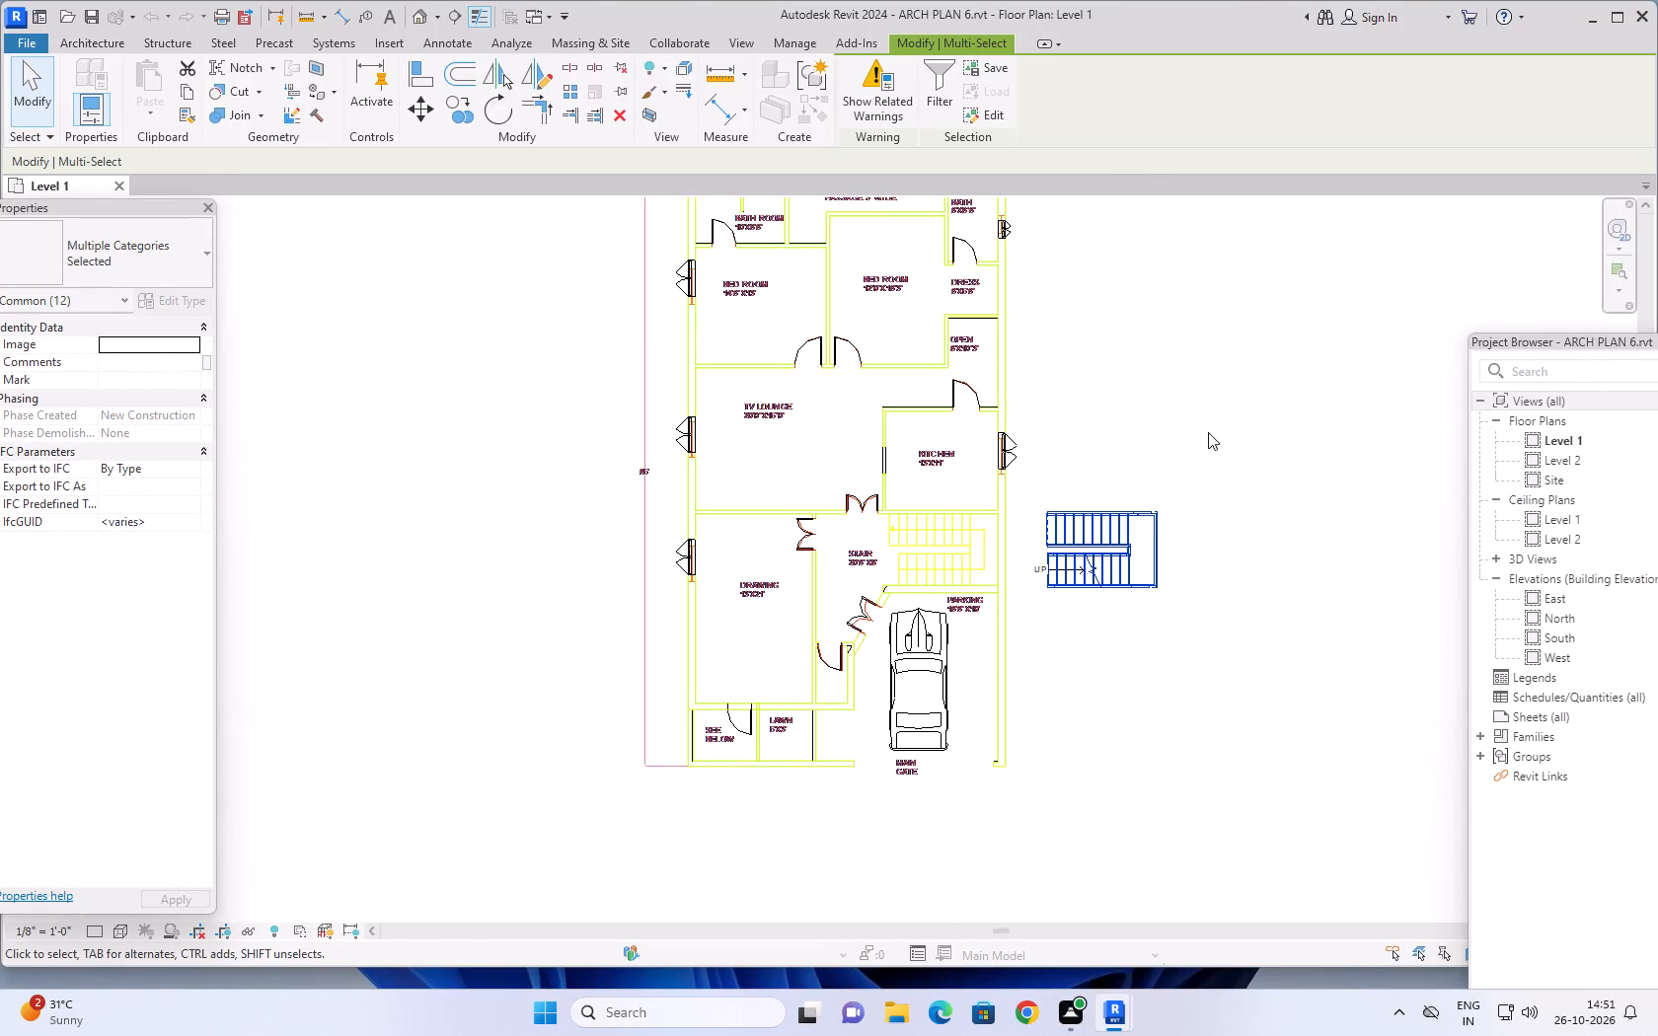
left_click(121, 293)
left_click(64, 367)
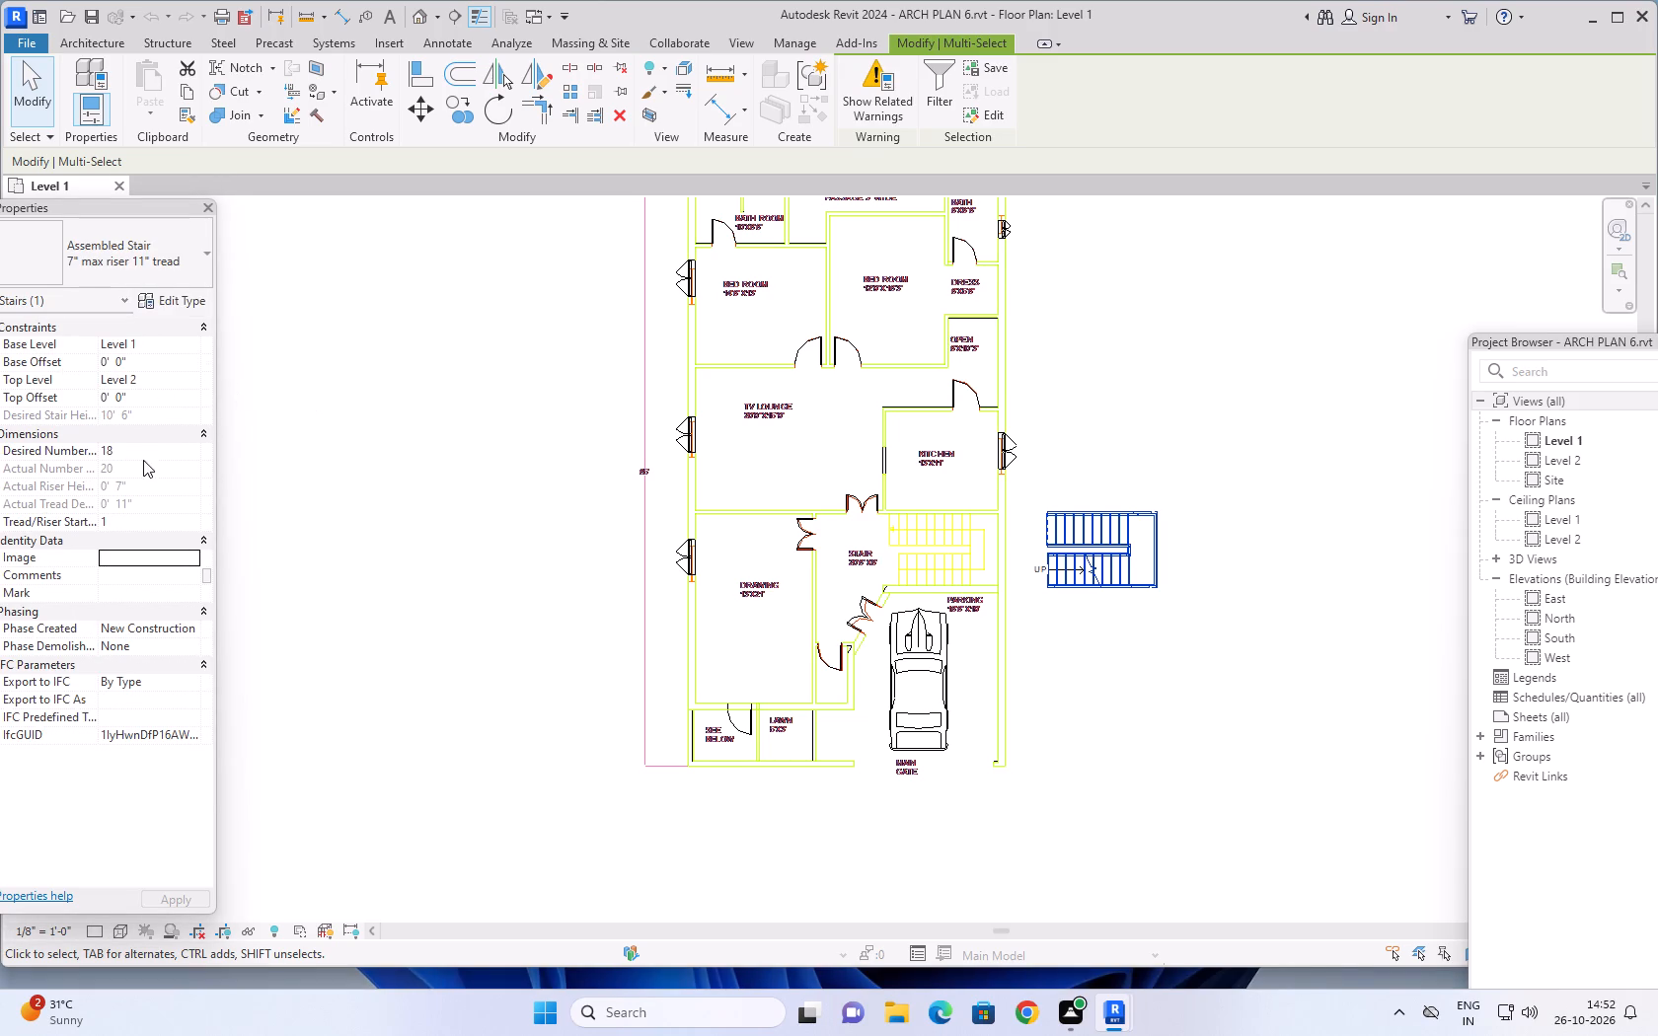
left_click(171, 452)
left_click(191, 446)
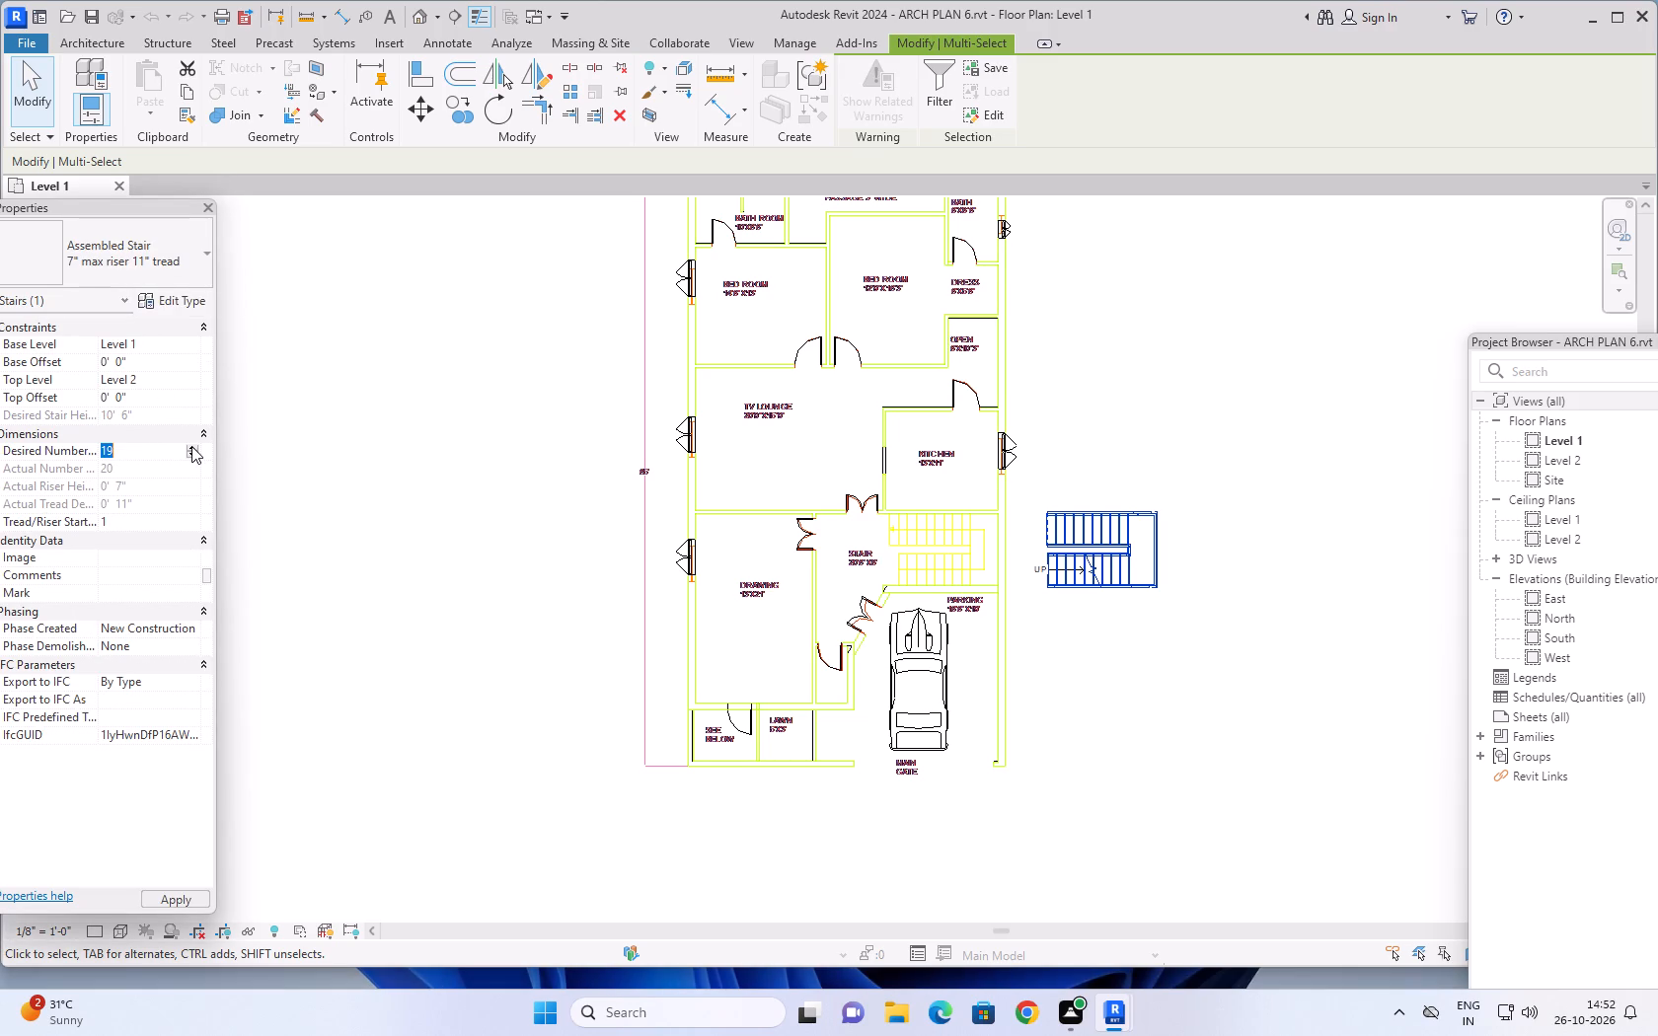
left_click(191, 446)
left_click(167, 896)
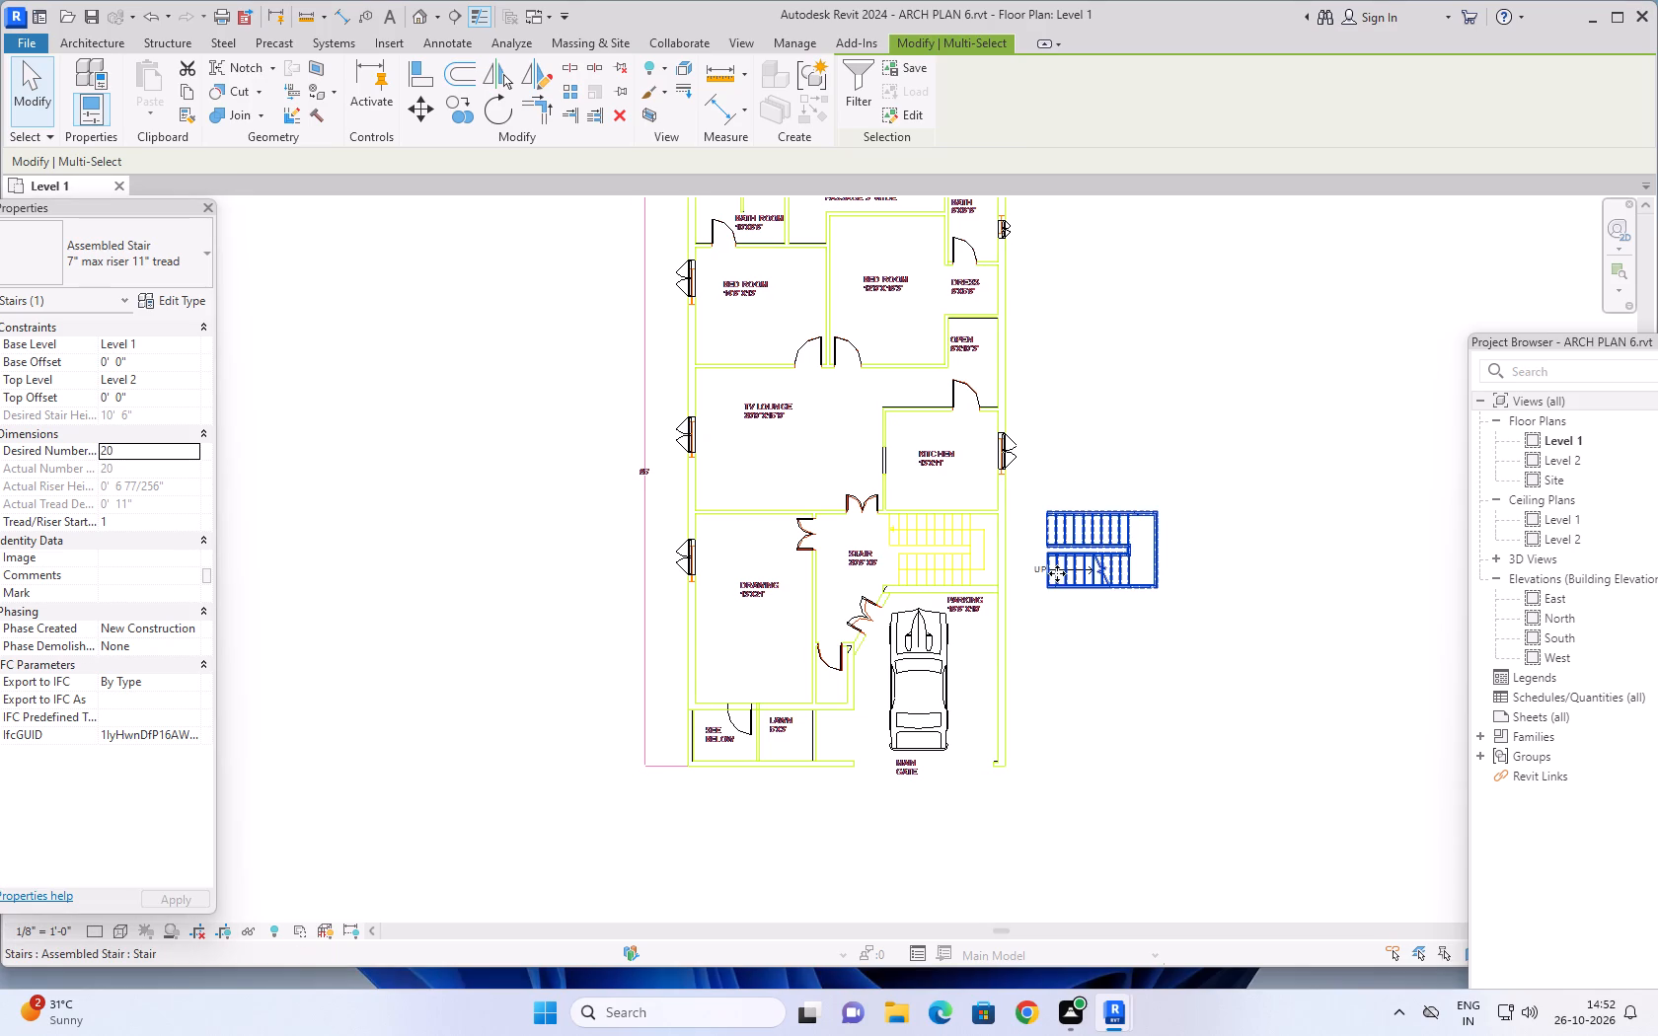
Move the stair and its railings into the STAIR area, matching its landing corner to the inside corner of the outer and parking walls.
scroll(1164, 482, "up", 1)
middle_click_drag(1155, 474, 1146, 397)
key("Escape")
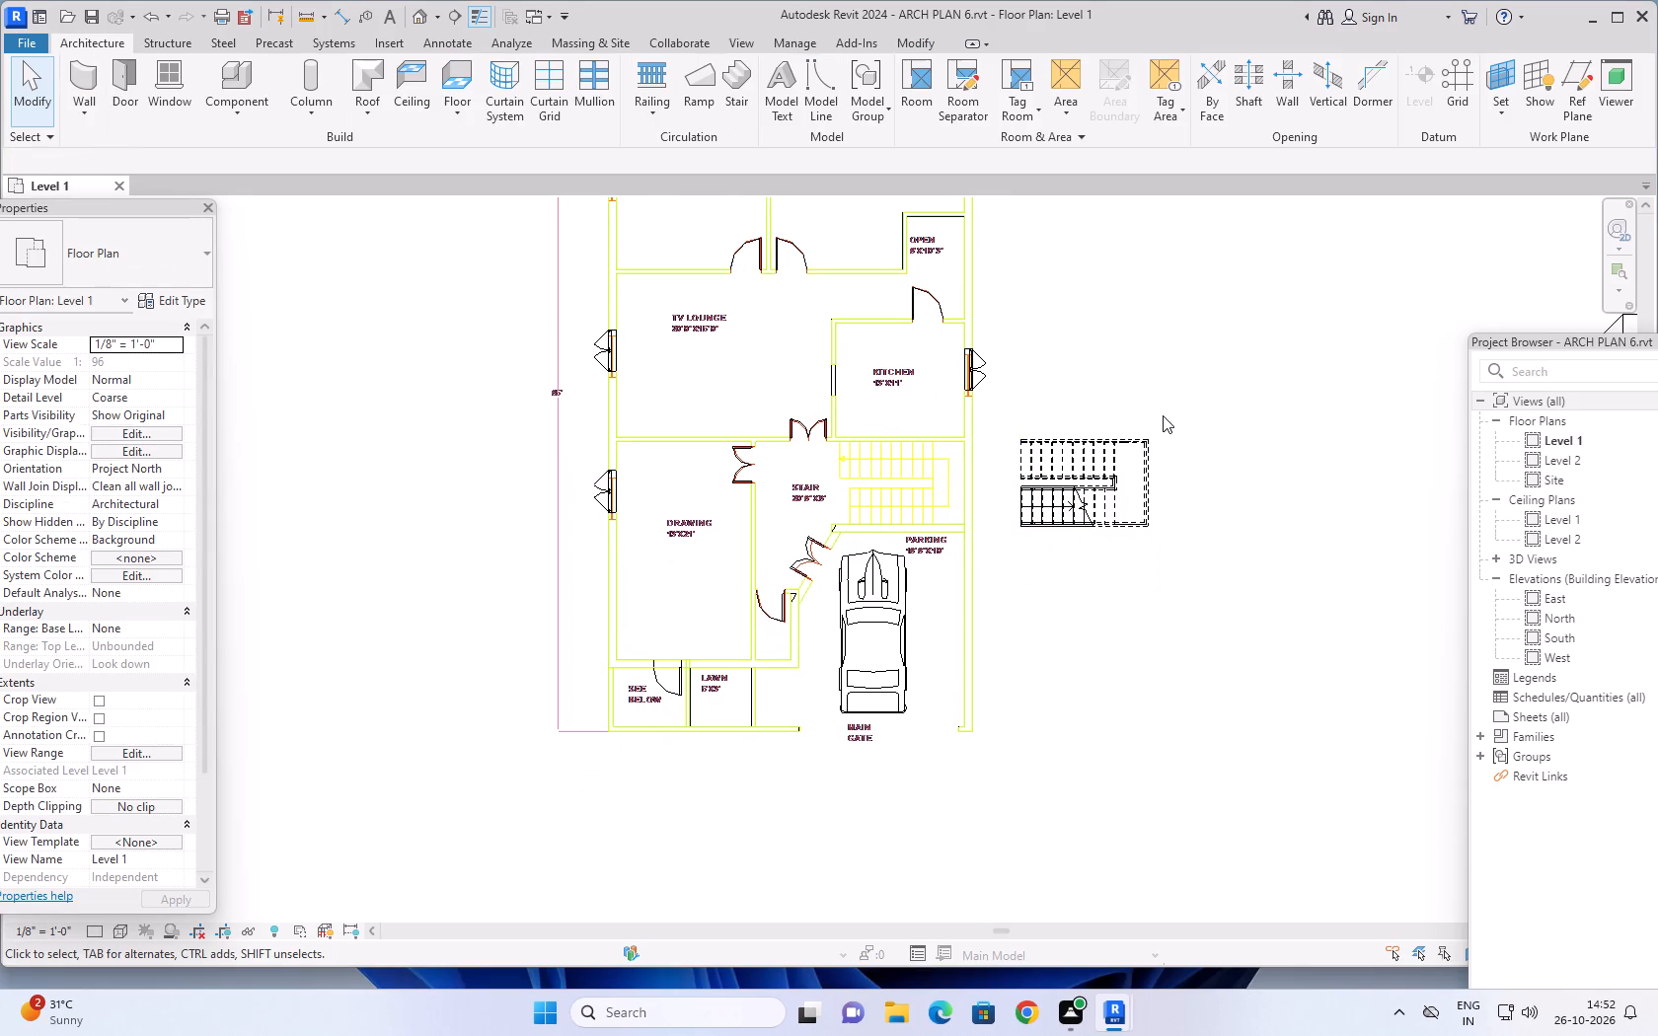
key("Escape")
left_click_drag(1171, 392, 1069, 579)
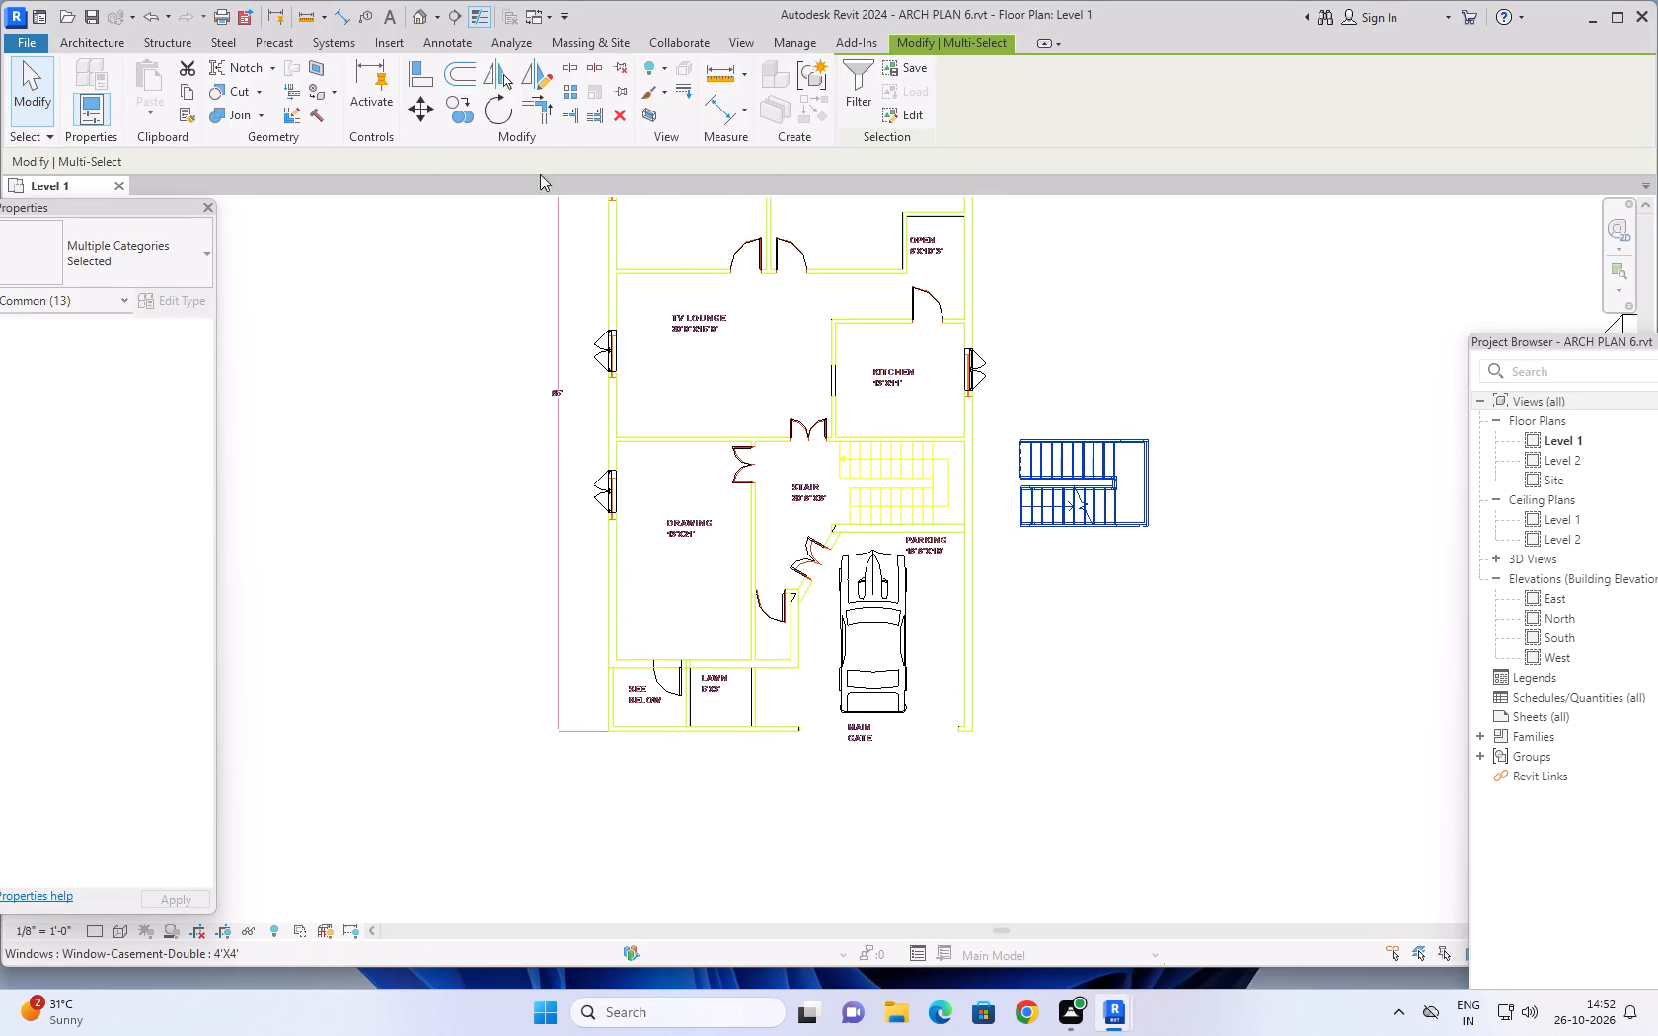
left_click(419, 95)
scroll(1151, 504, "up", 5)
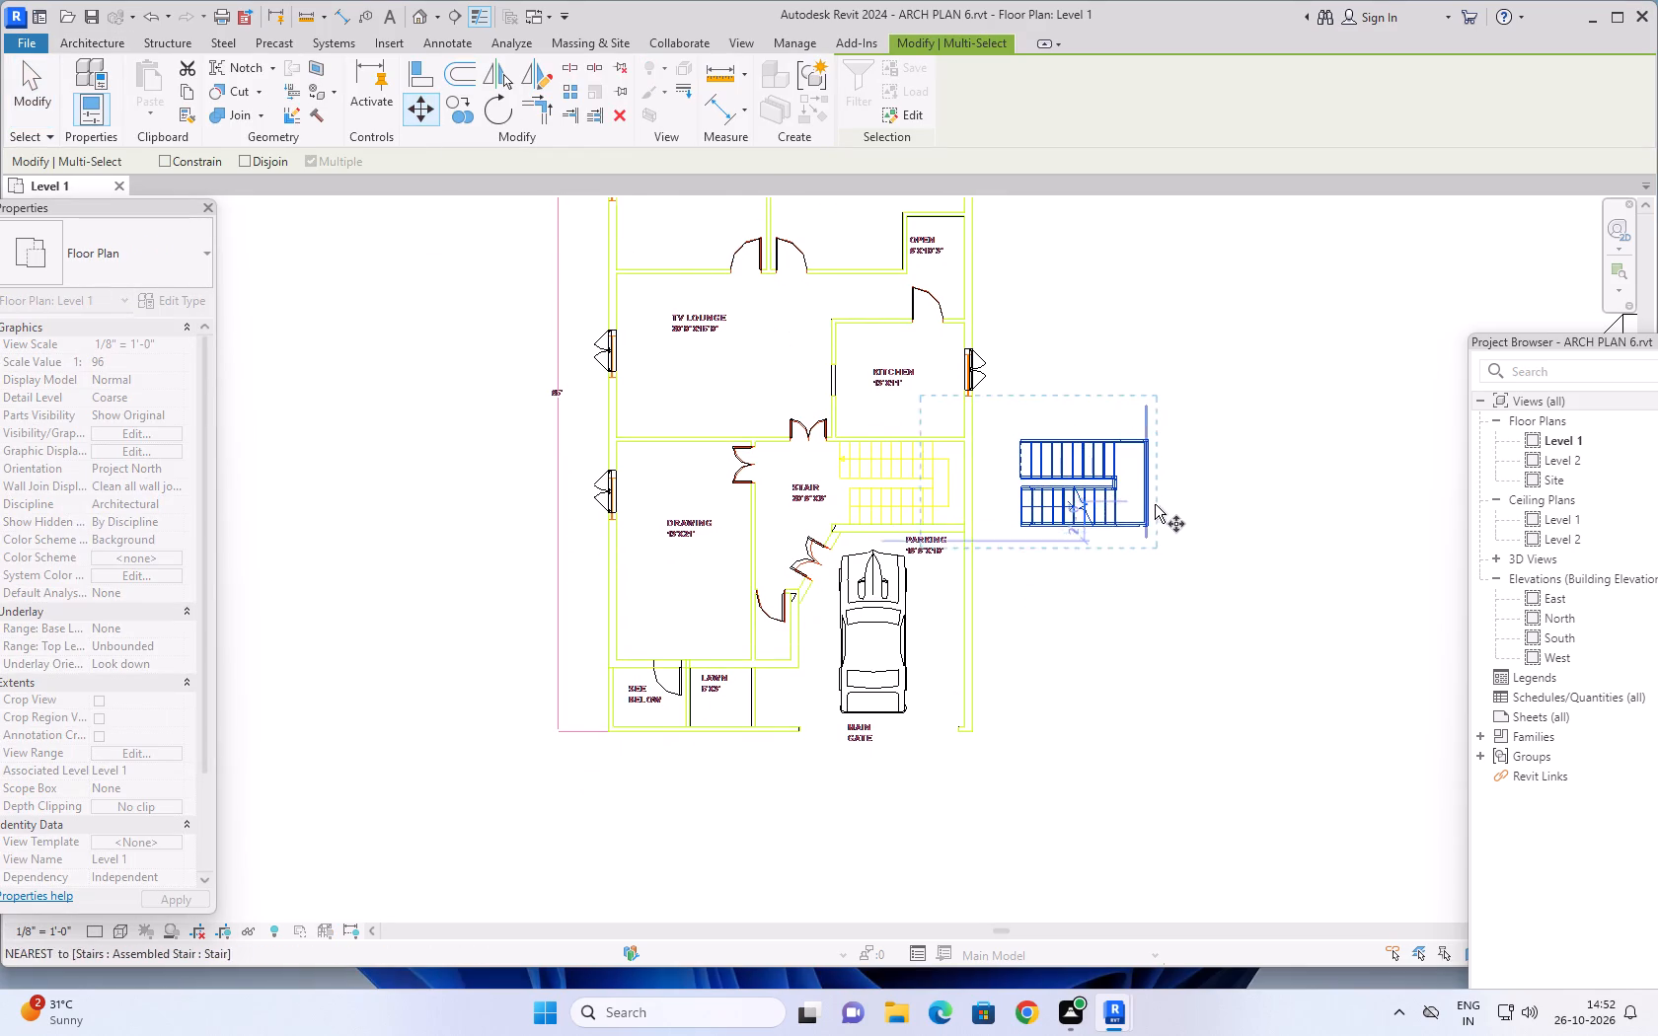
scroll(1137, 531, "up", 13)
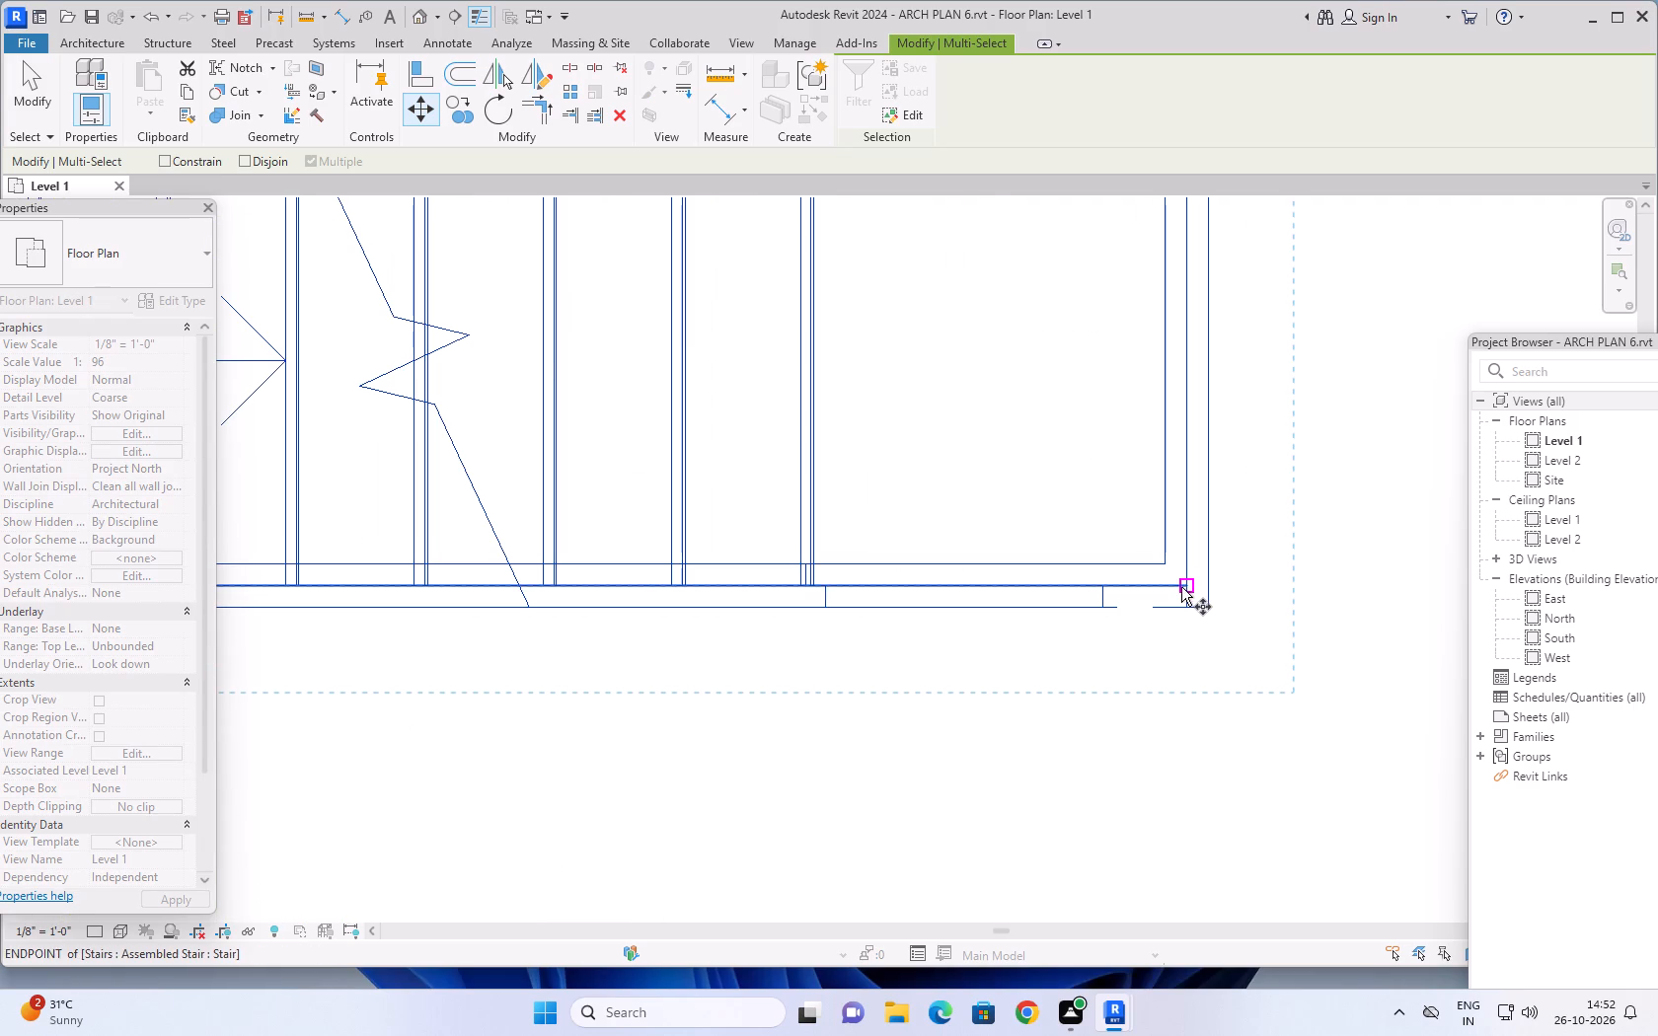
left_click(1181, 582)
scroll(692, 557, "down", 8)
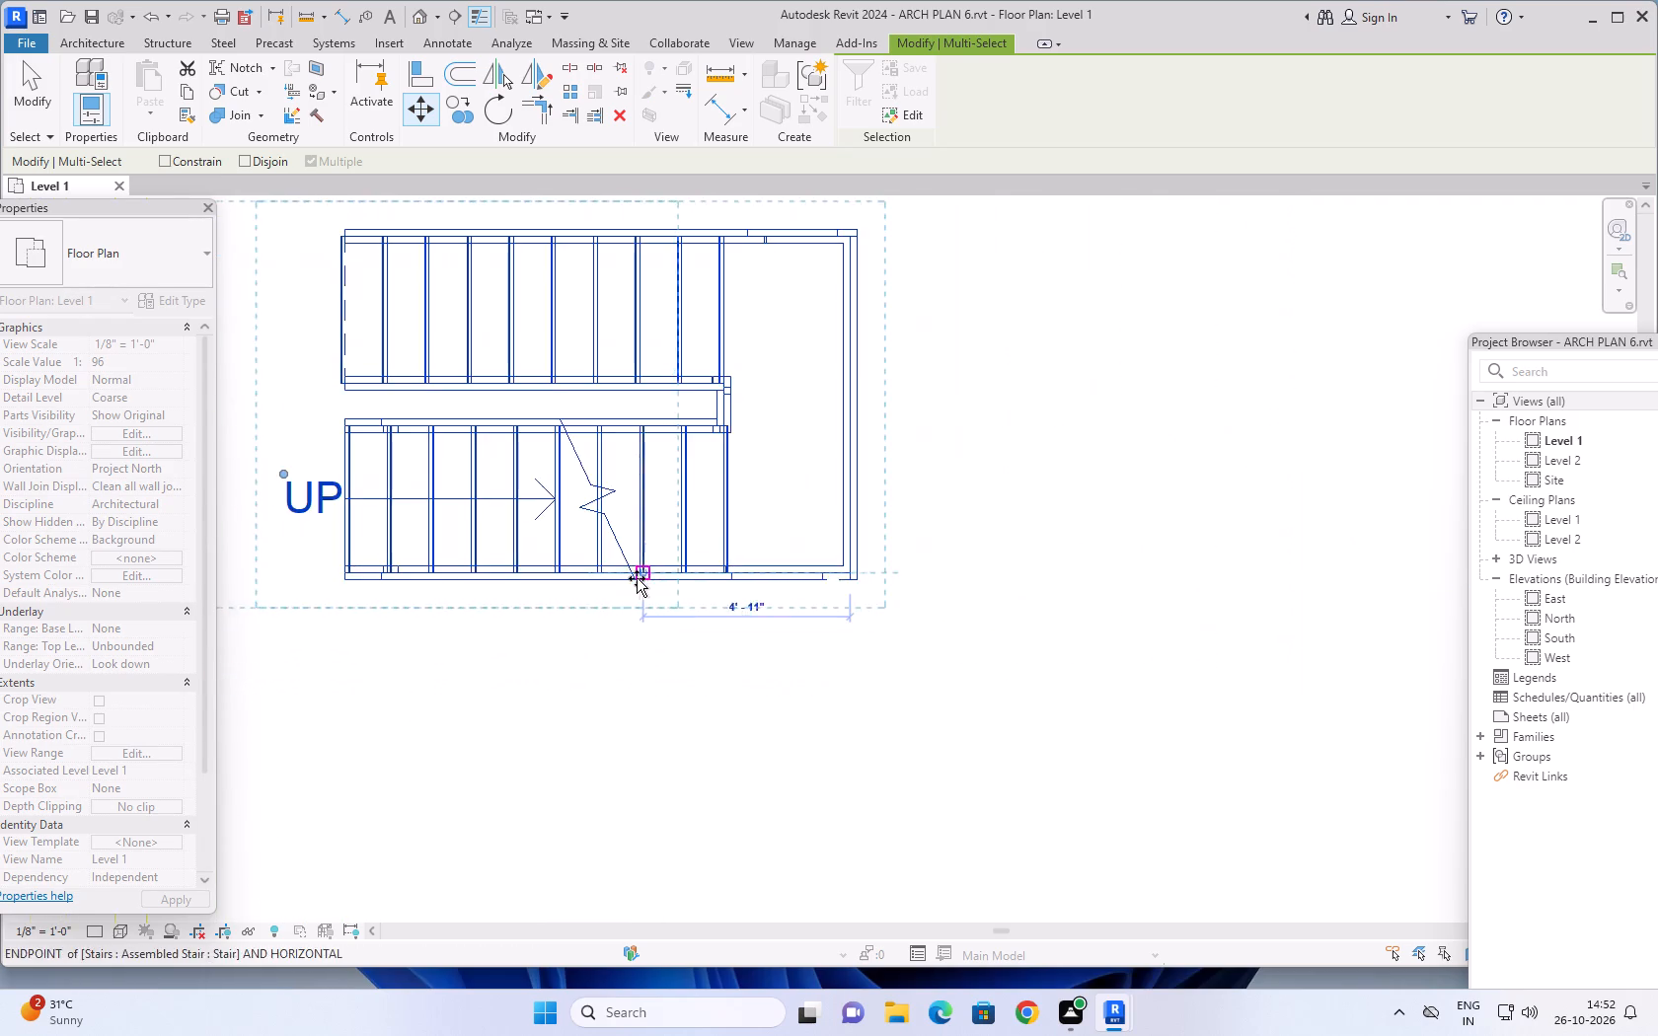
scroll(628, 582, "down", 4)
middle_click_drag(596, 581, 1090, 533)
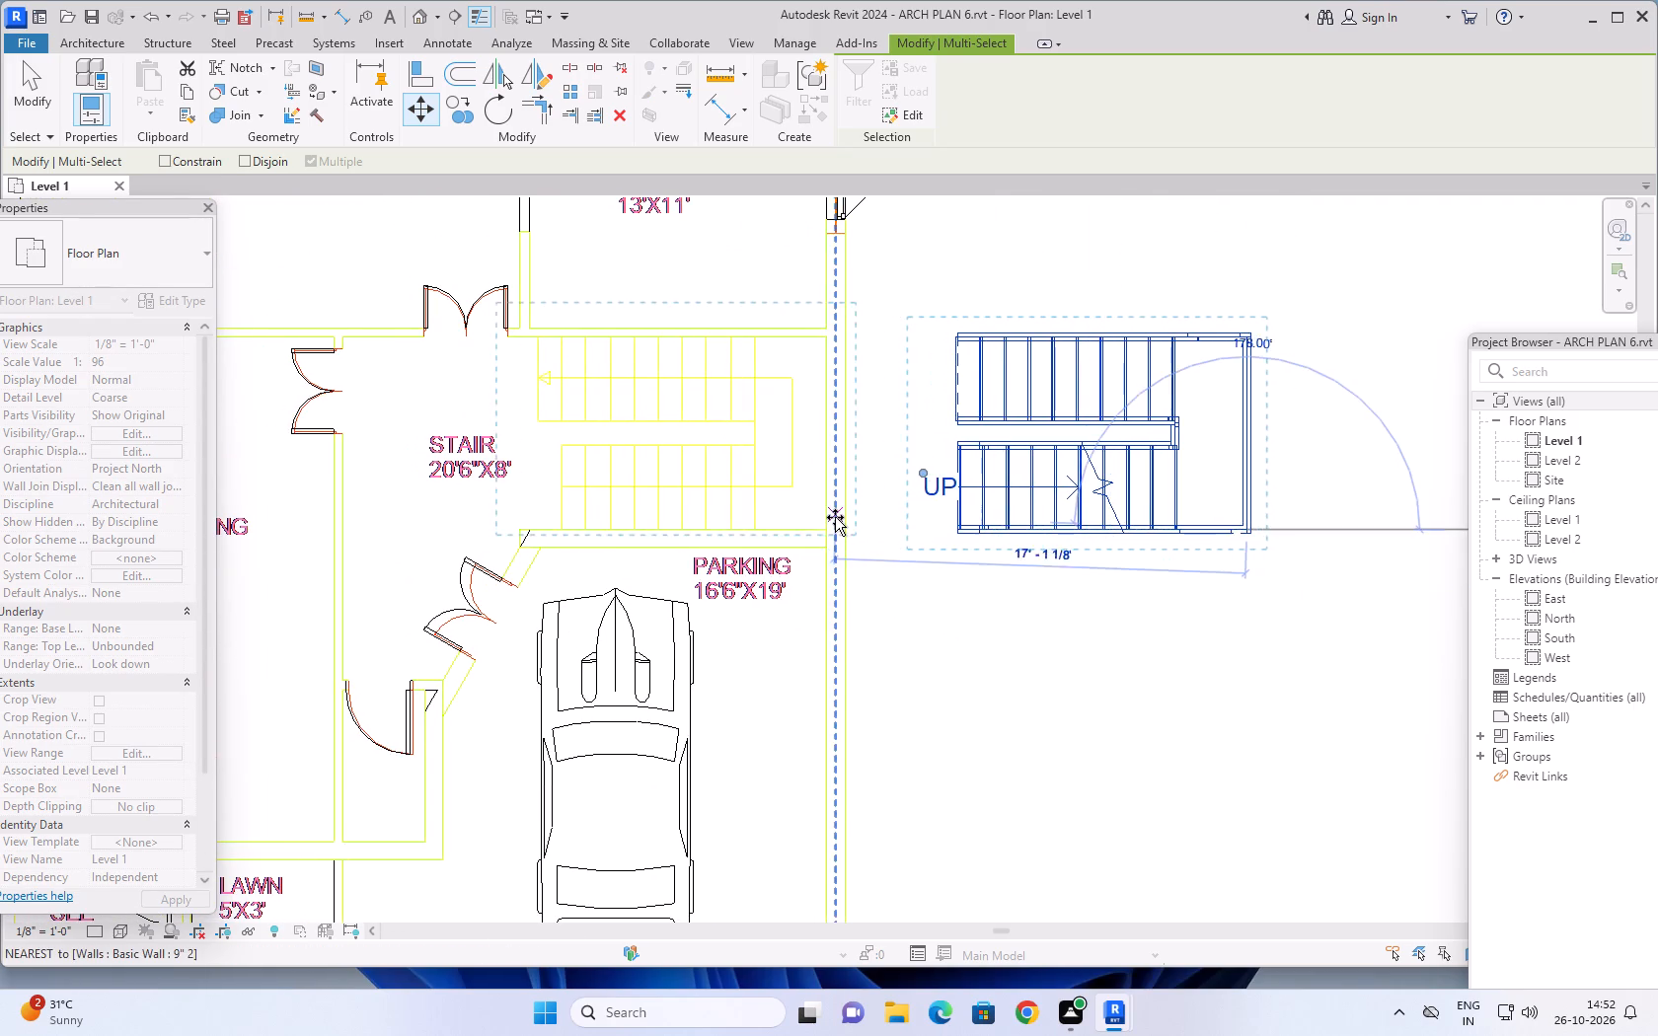
scroll(835, 517, "up", 9)
left_click(803, 557)
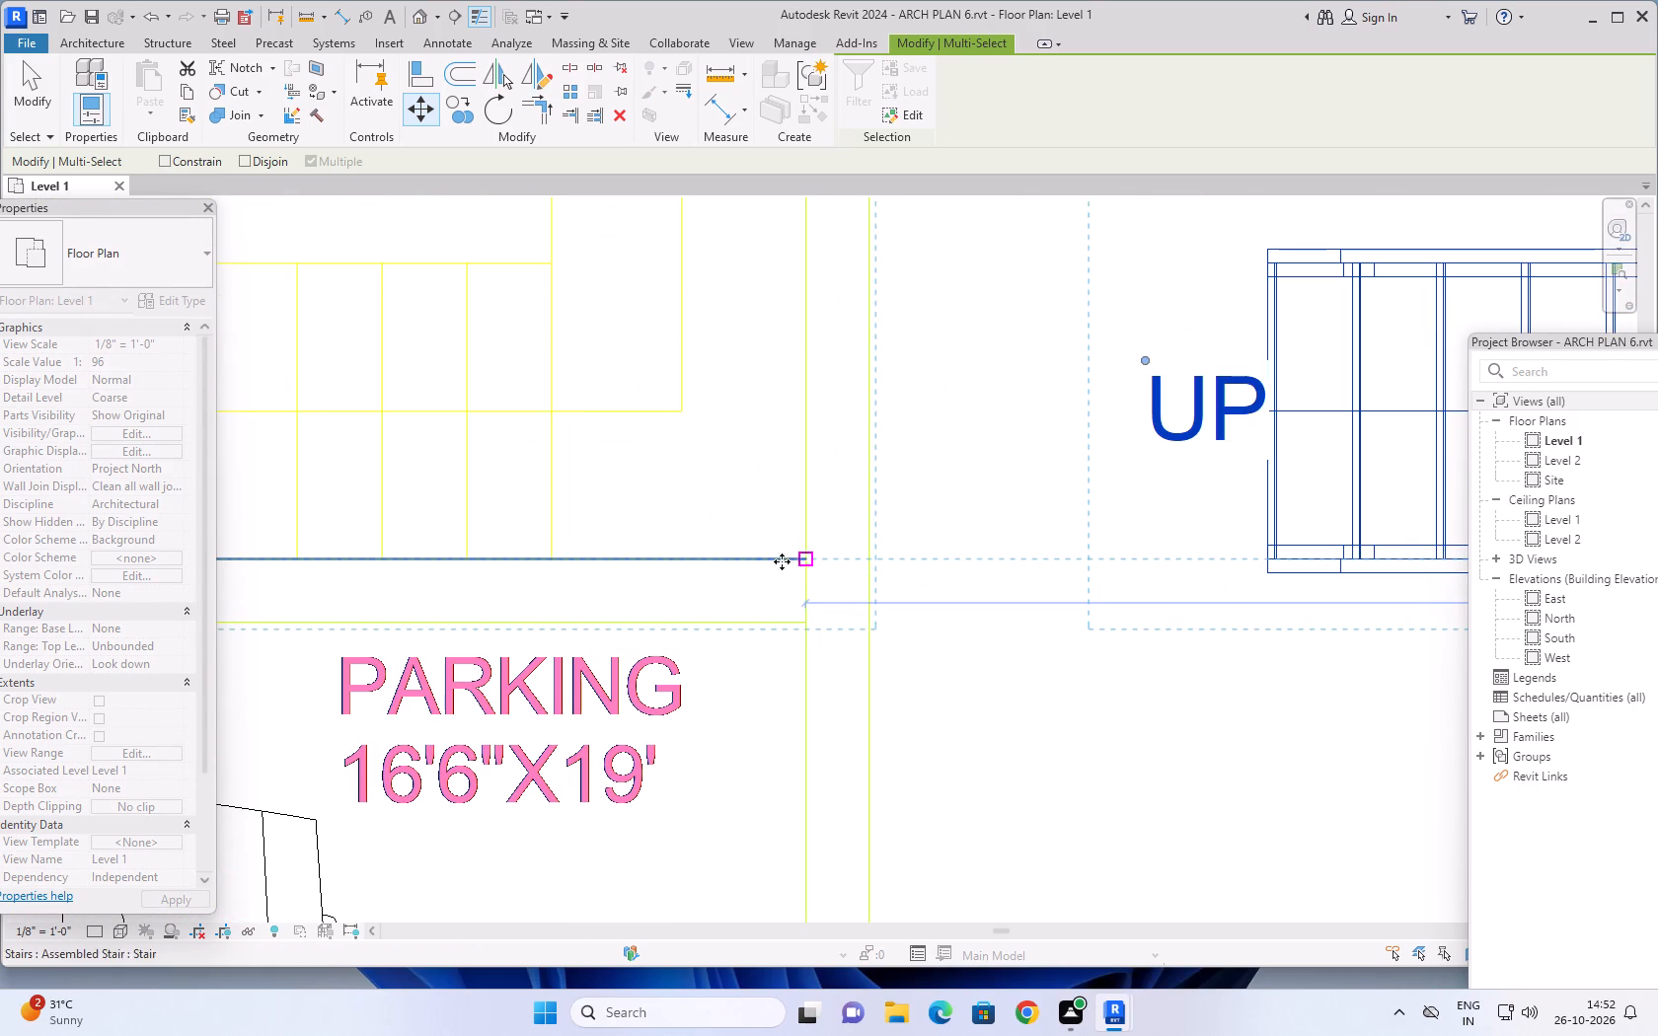
scroll(749, 555, "down", 4)
scroll(912, 590, "down", 3)
scroll(1026, 585, "down", 2)
key("Escape")
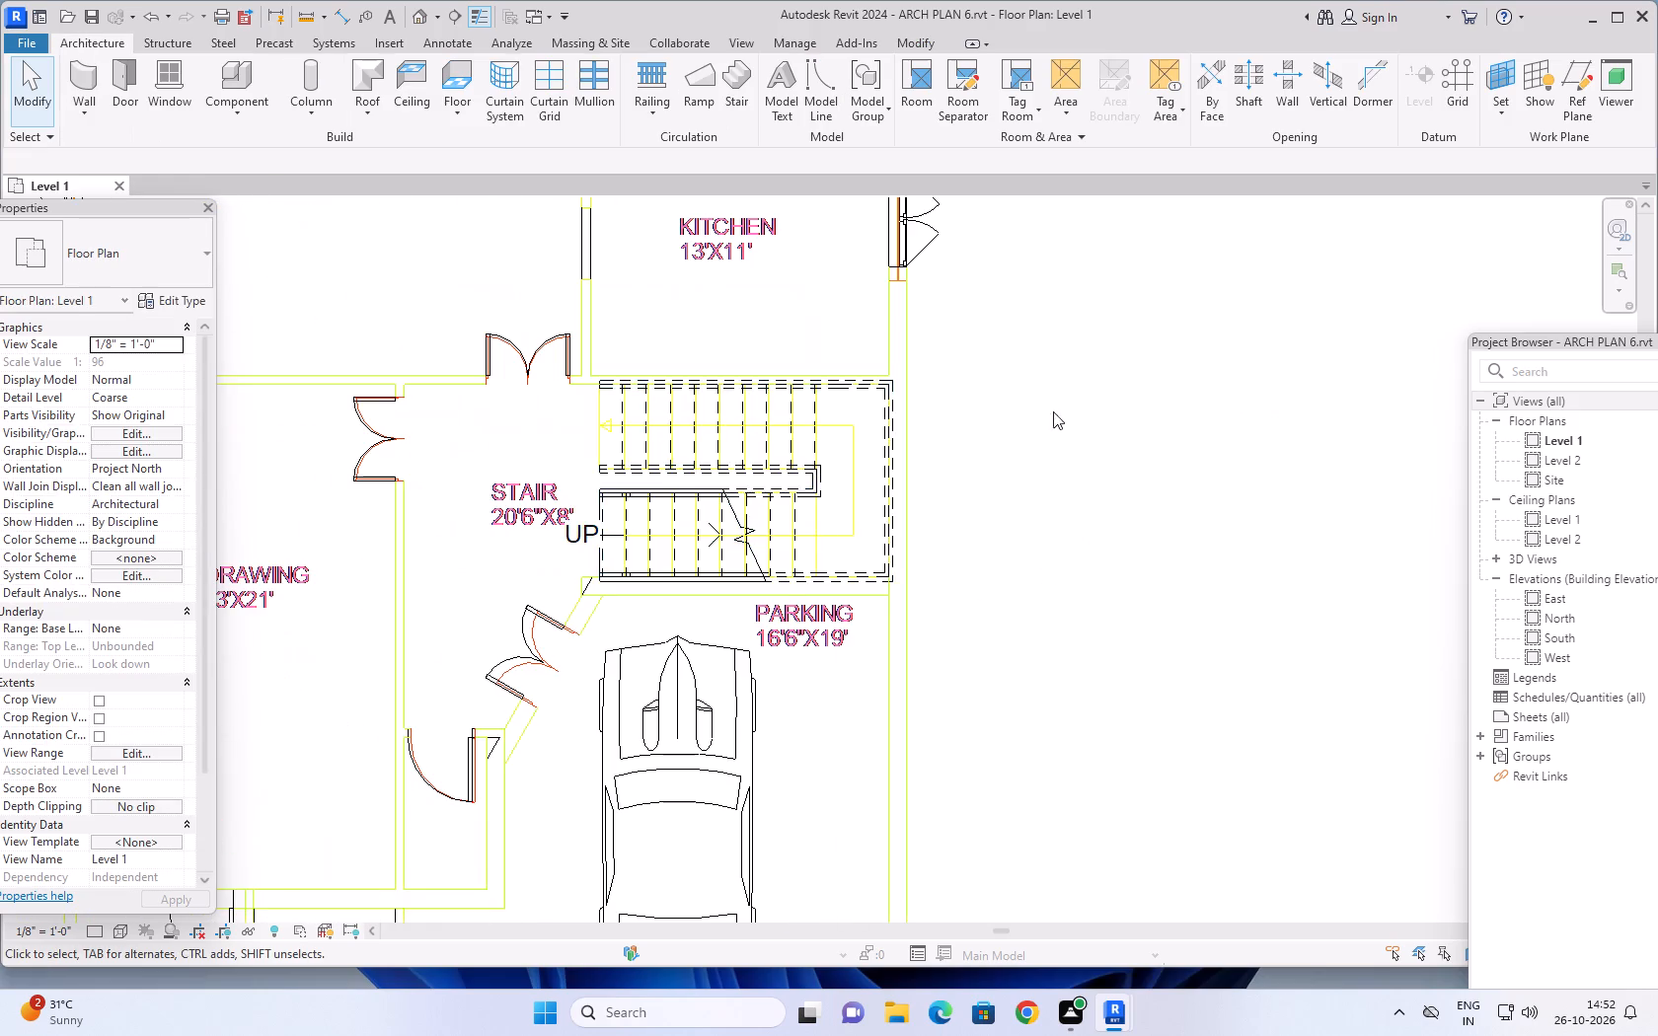
Split the 4.5" wall between the TV lounge and kitchen with a 1" joint gap at both ends of the 3' opening.
scroll(1053, 382, "down", 3)
middle_click_drag(1053, 382, 1073, 498)
scroll(789, 524, "up", 4)
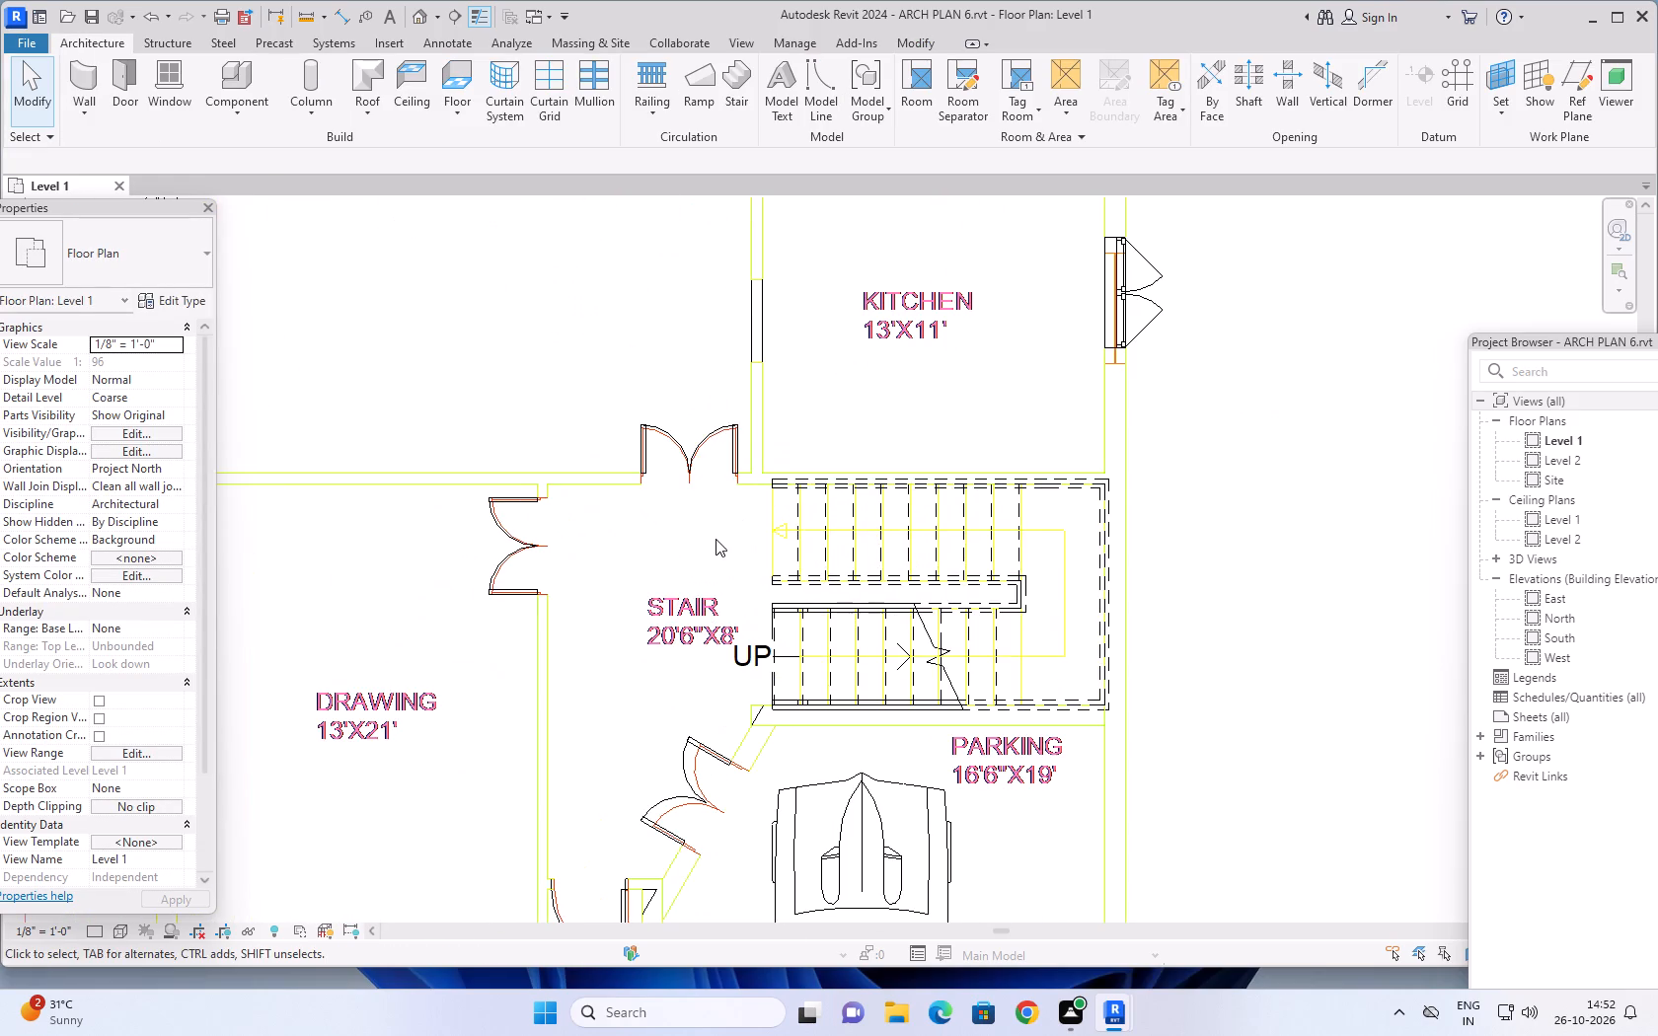
middle_click_drag(716, 539, 646, 468)
scroll(1213, 450, "down", 3)
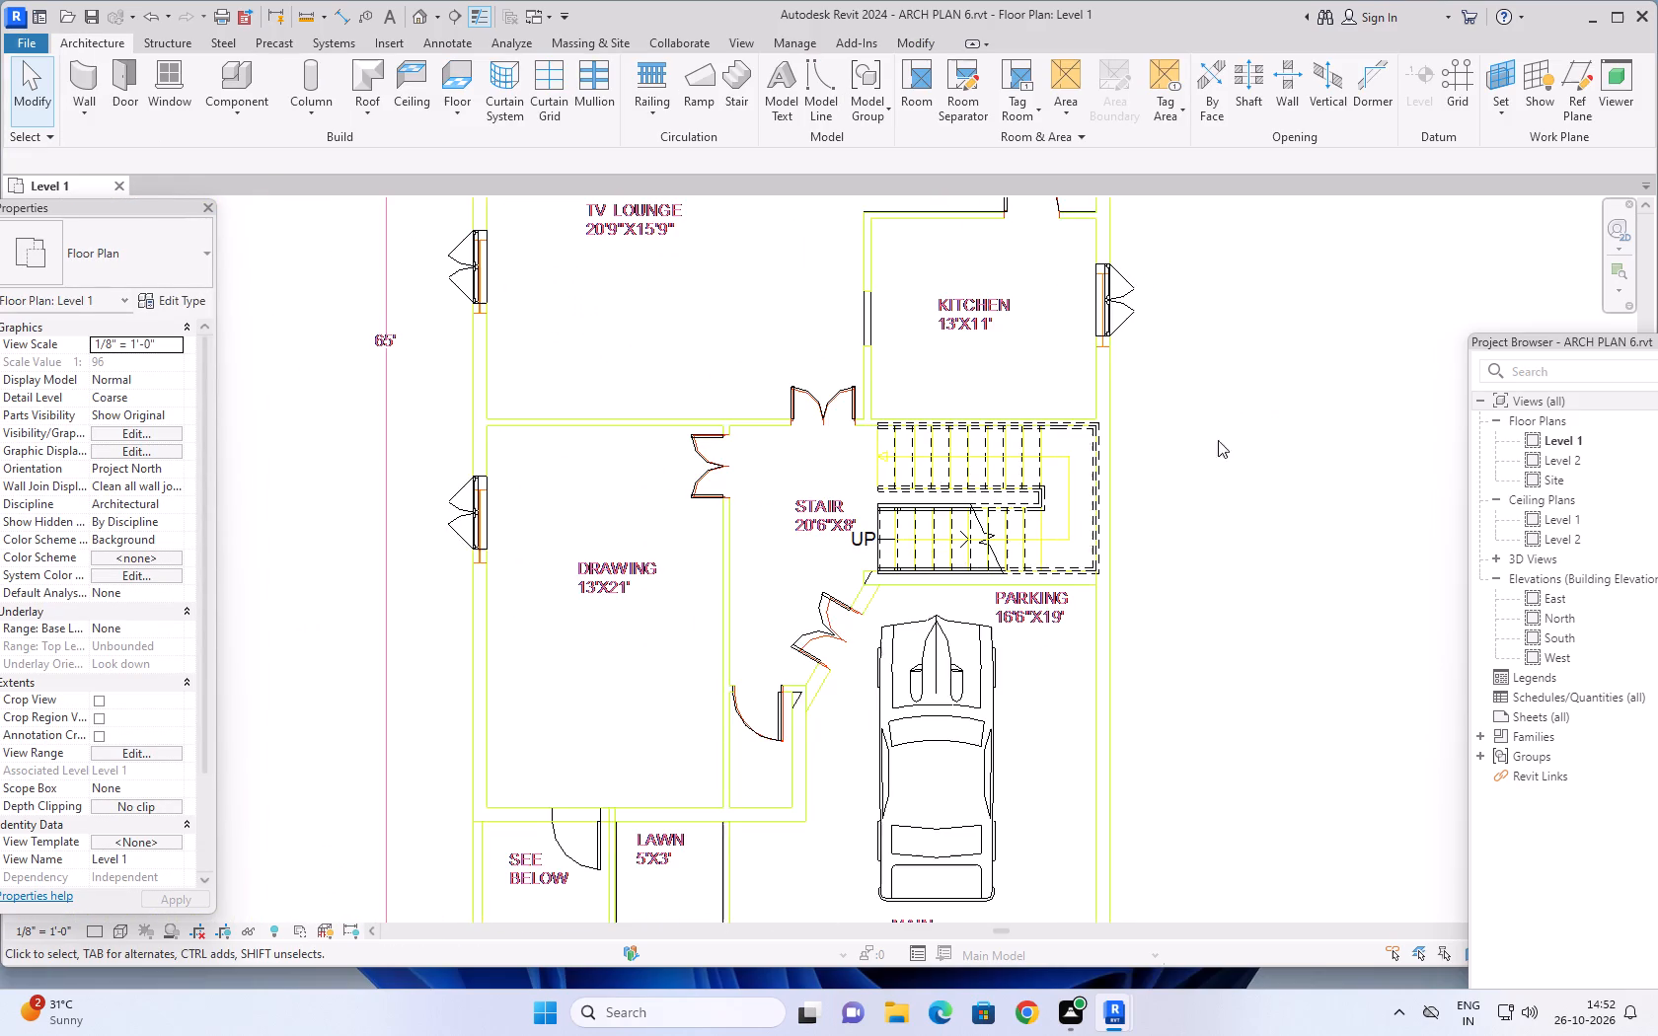
middle_click_drag(1234, 395, 1212, 575)
left_click(849, 490)
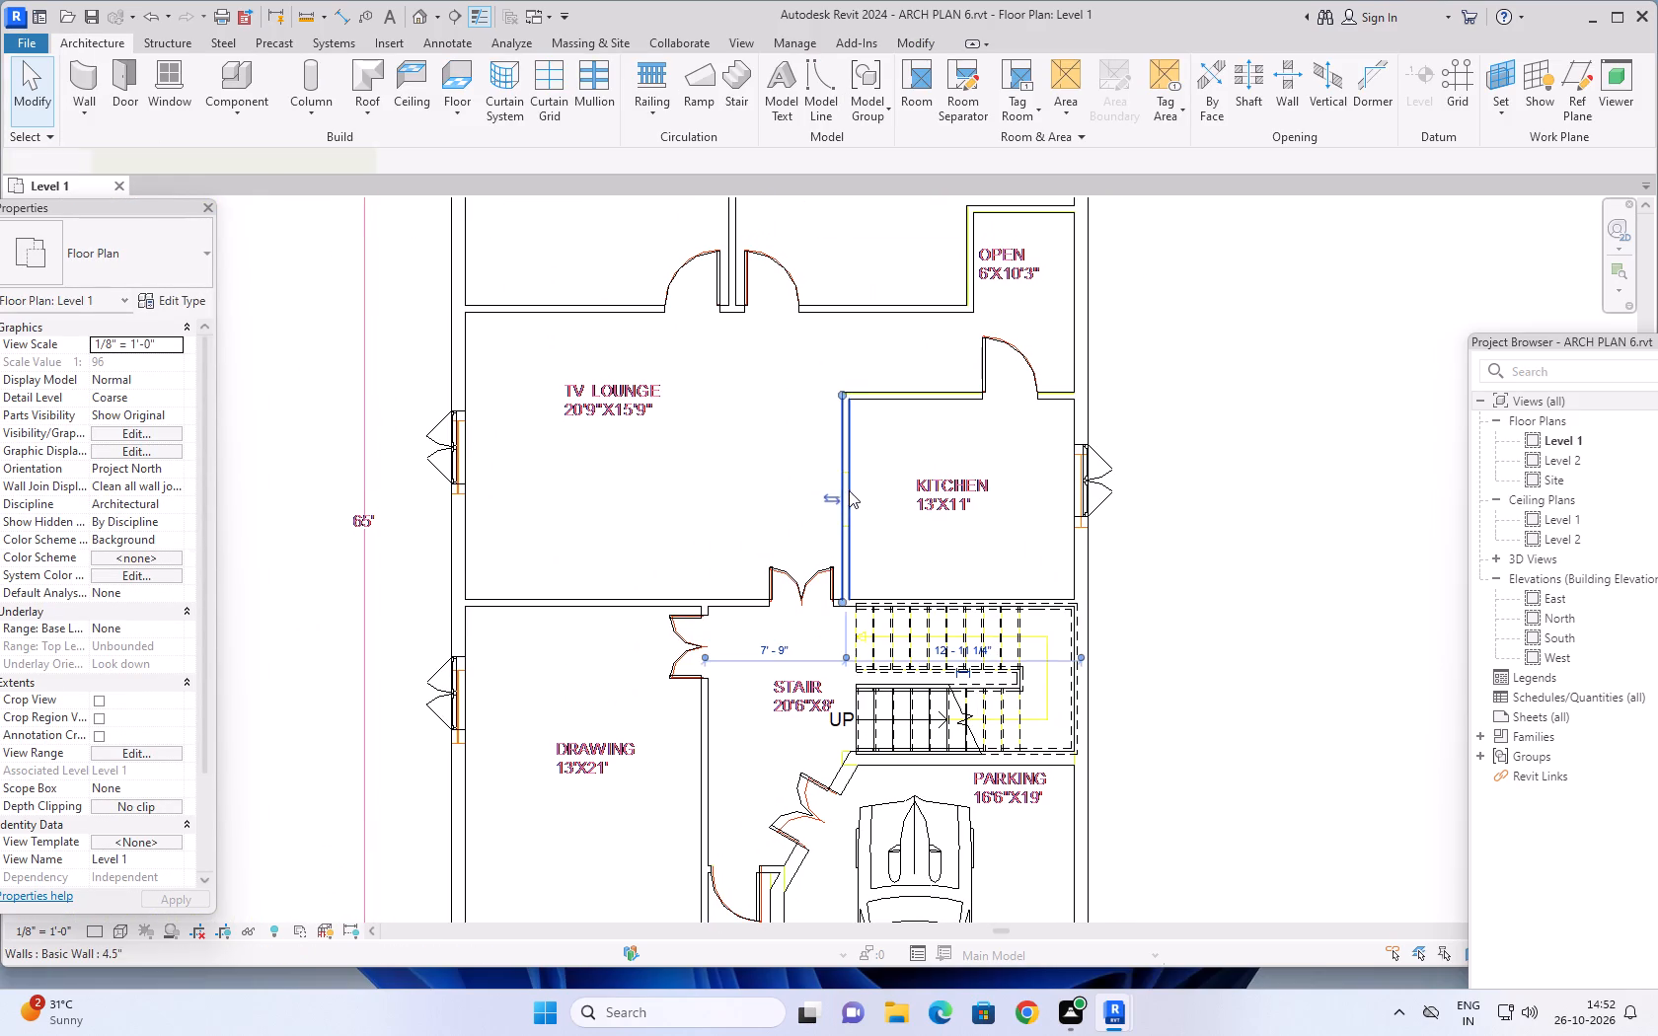
middle_click_drag(877, 471, 879, 428)
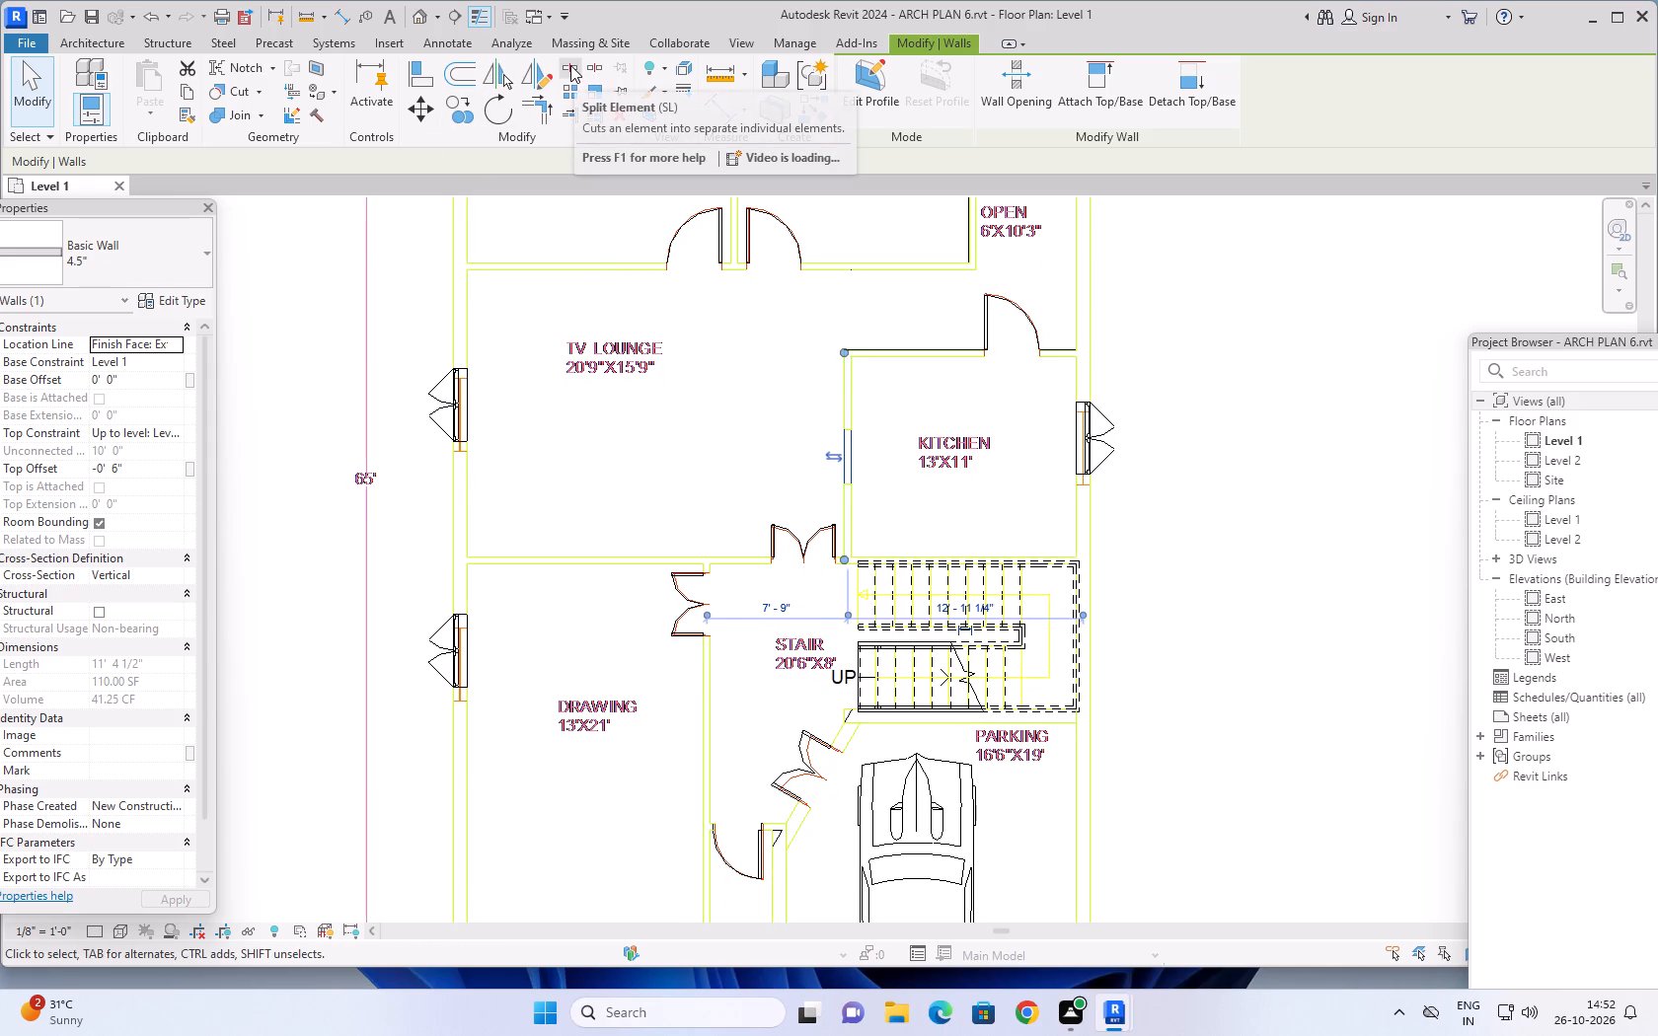
left_click(591, 67)
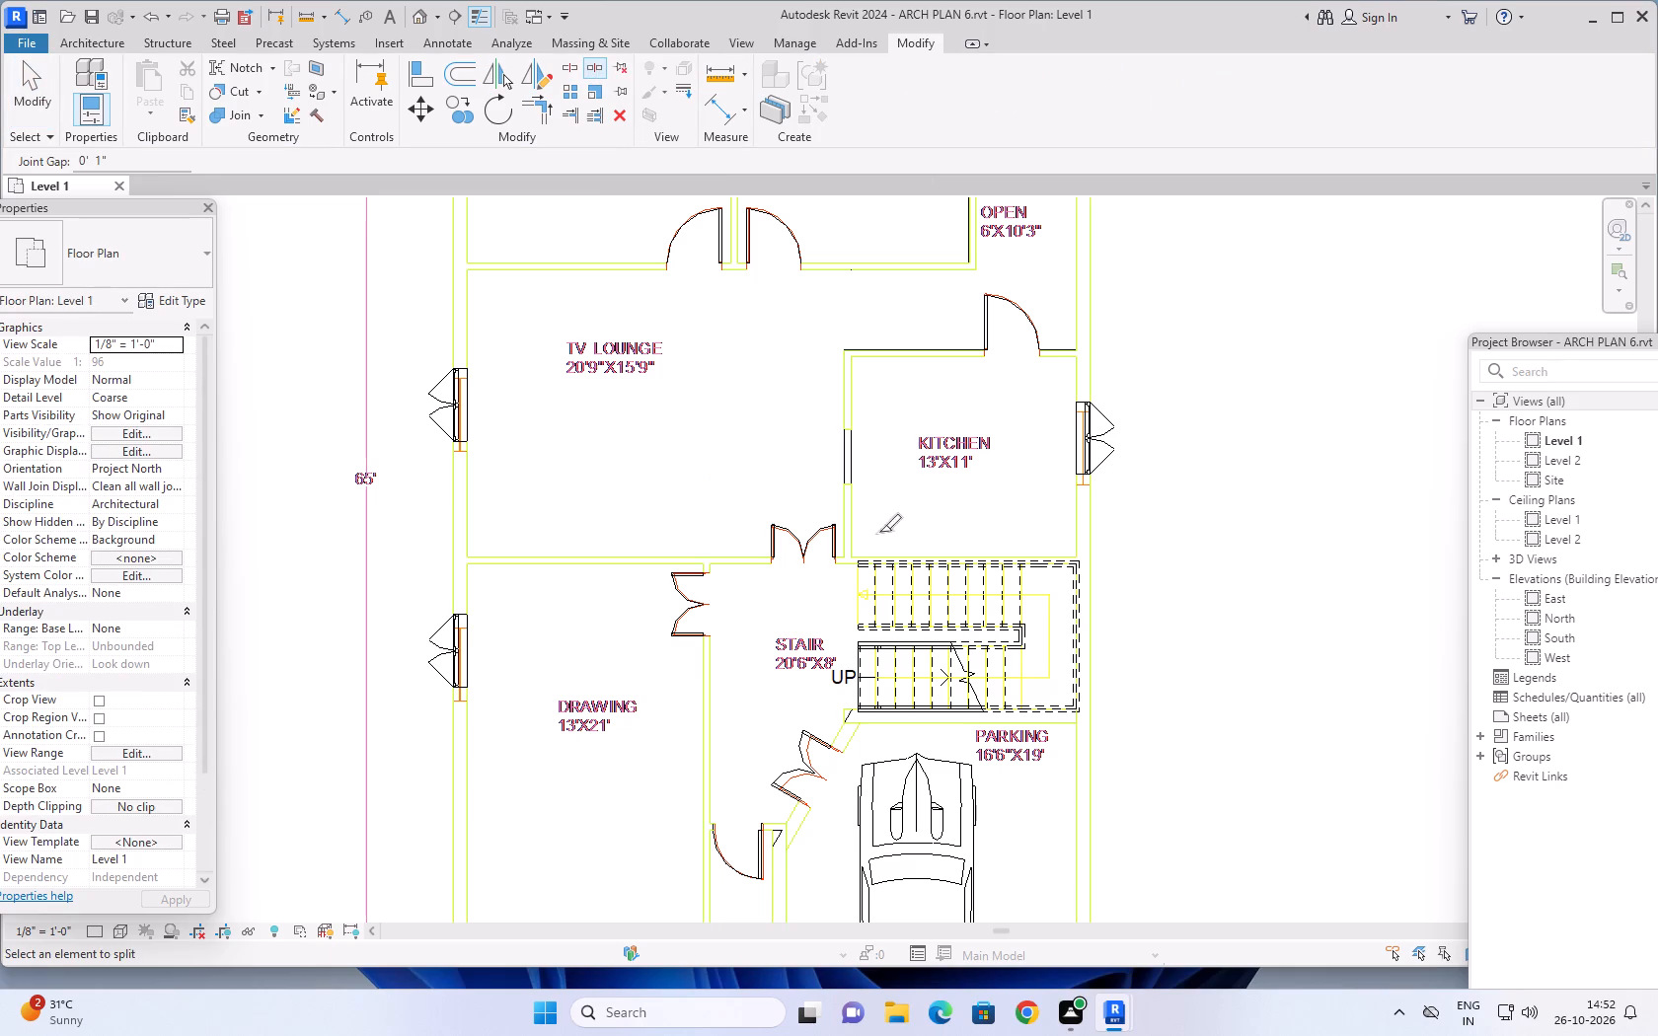
scroll(836, 482, "up", 9)
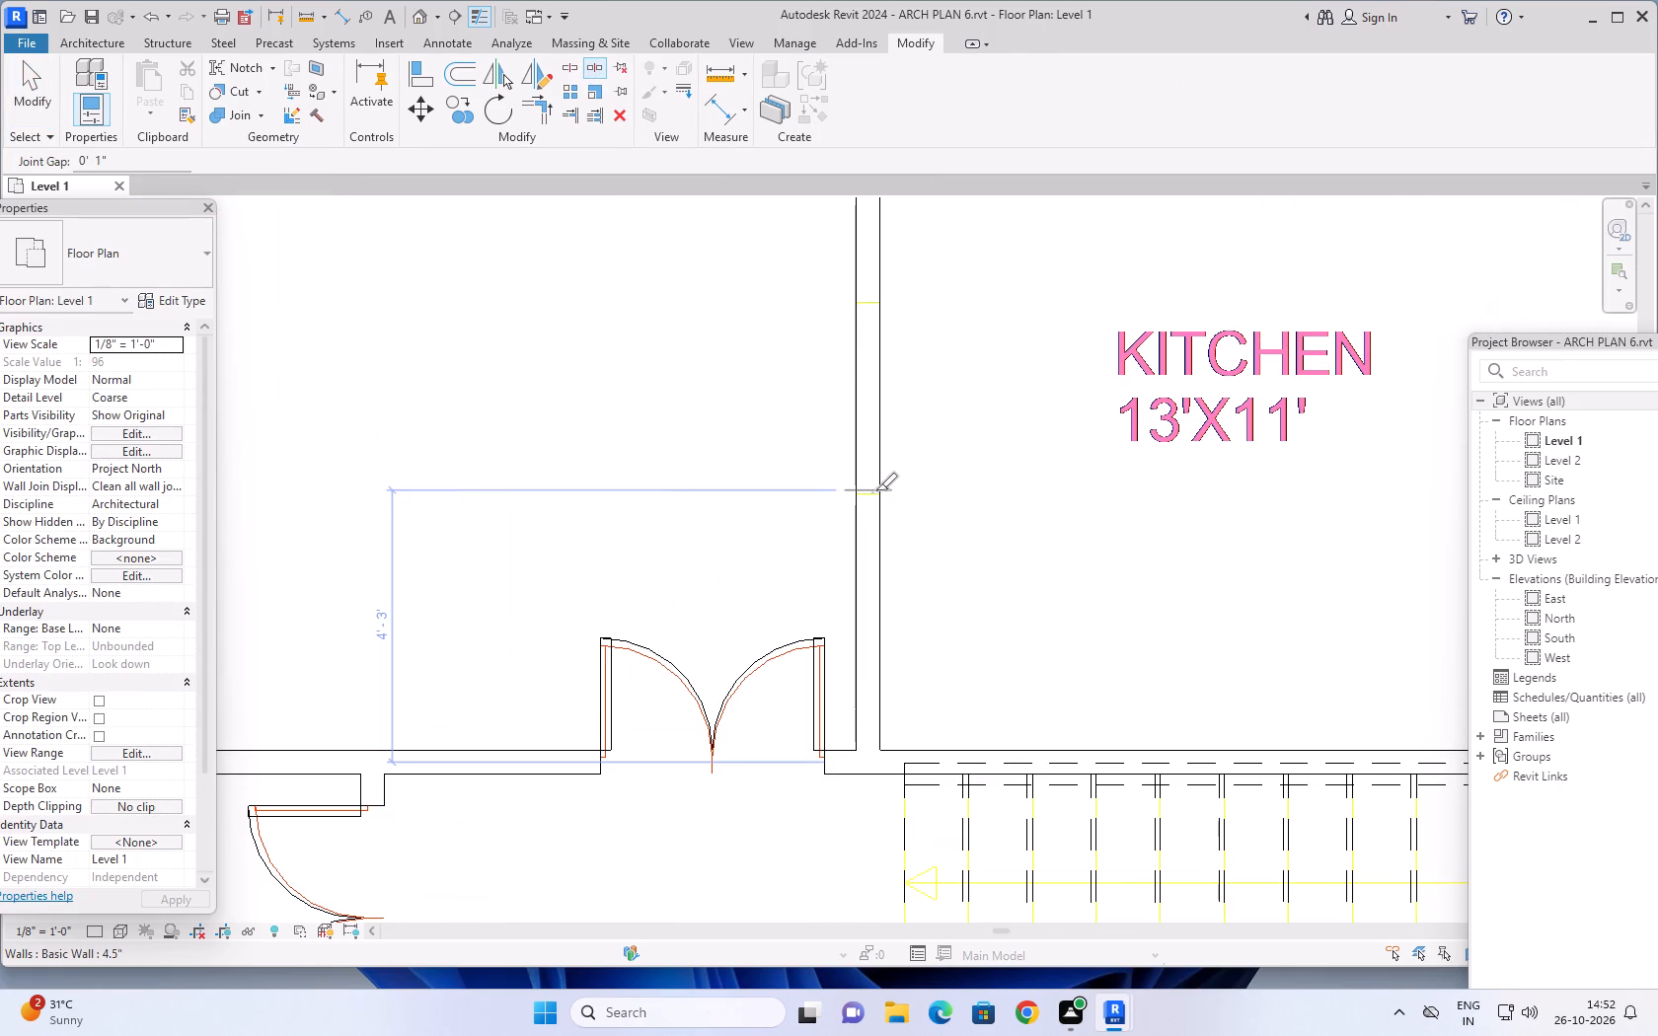
left_click(868, 496)
scroll(880, 409, "down", 3)
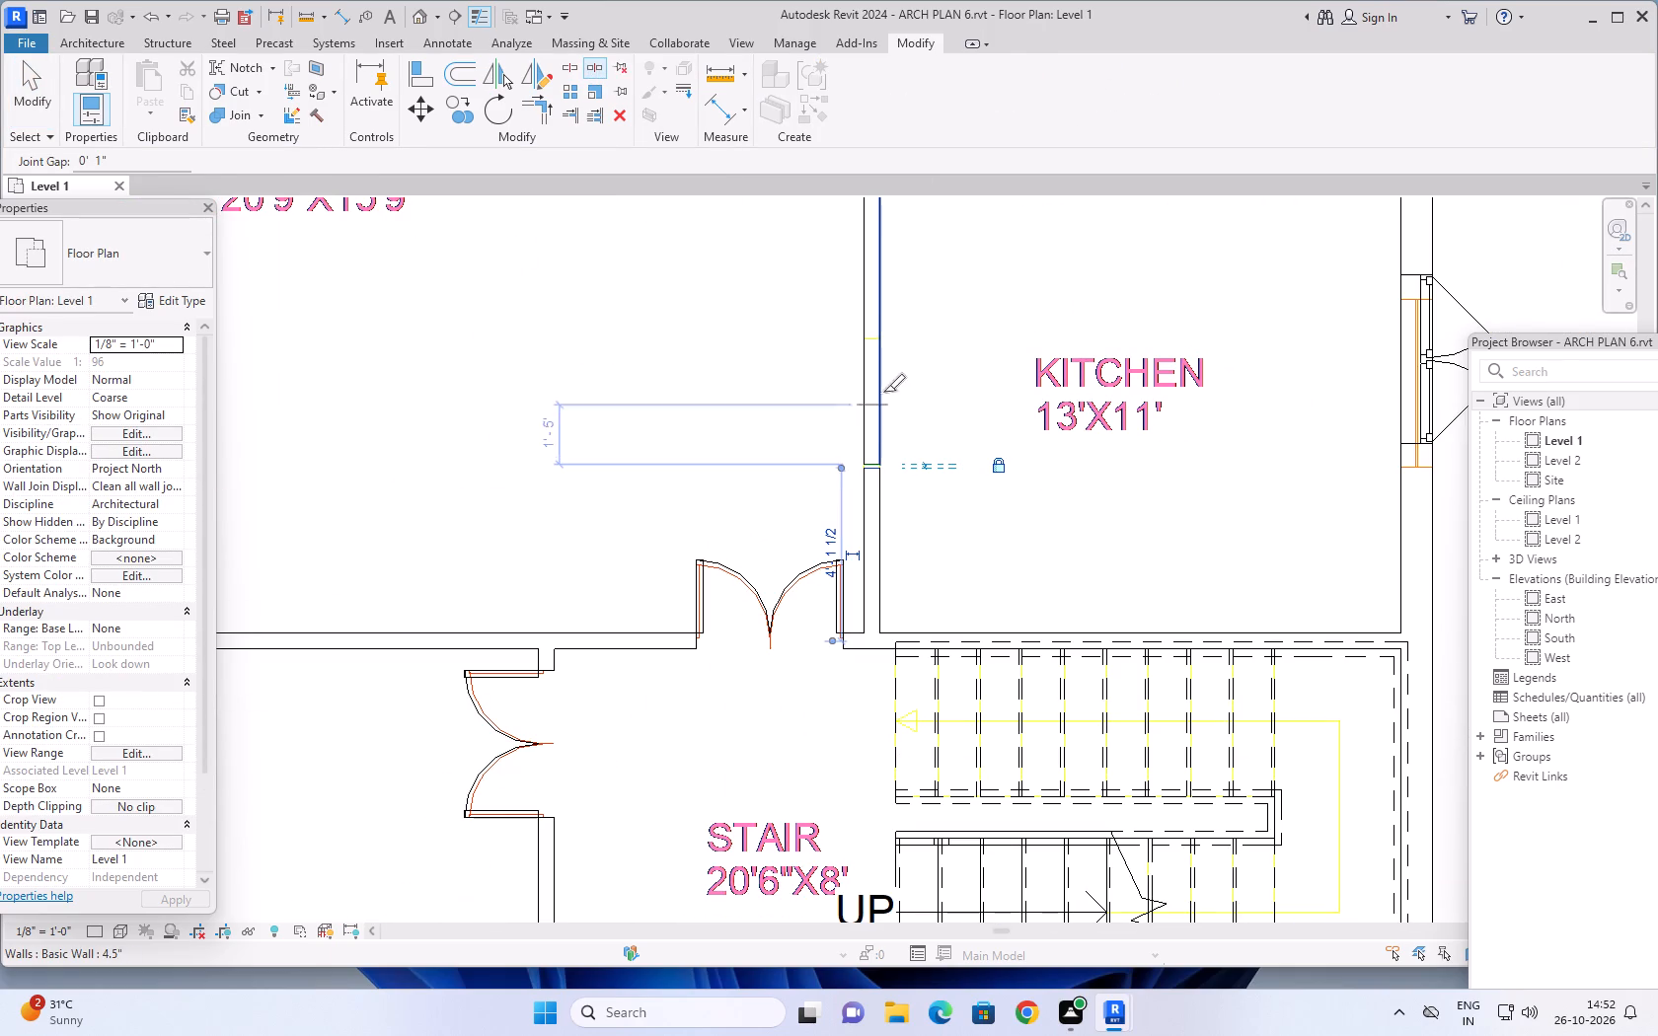
left_click(873, 339)
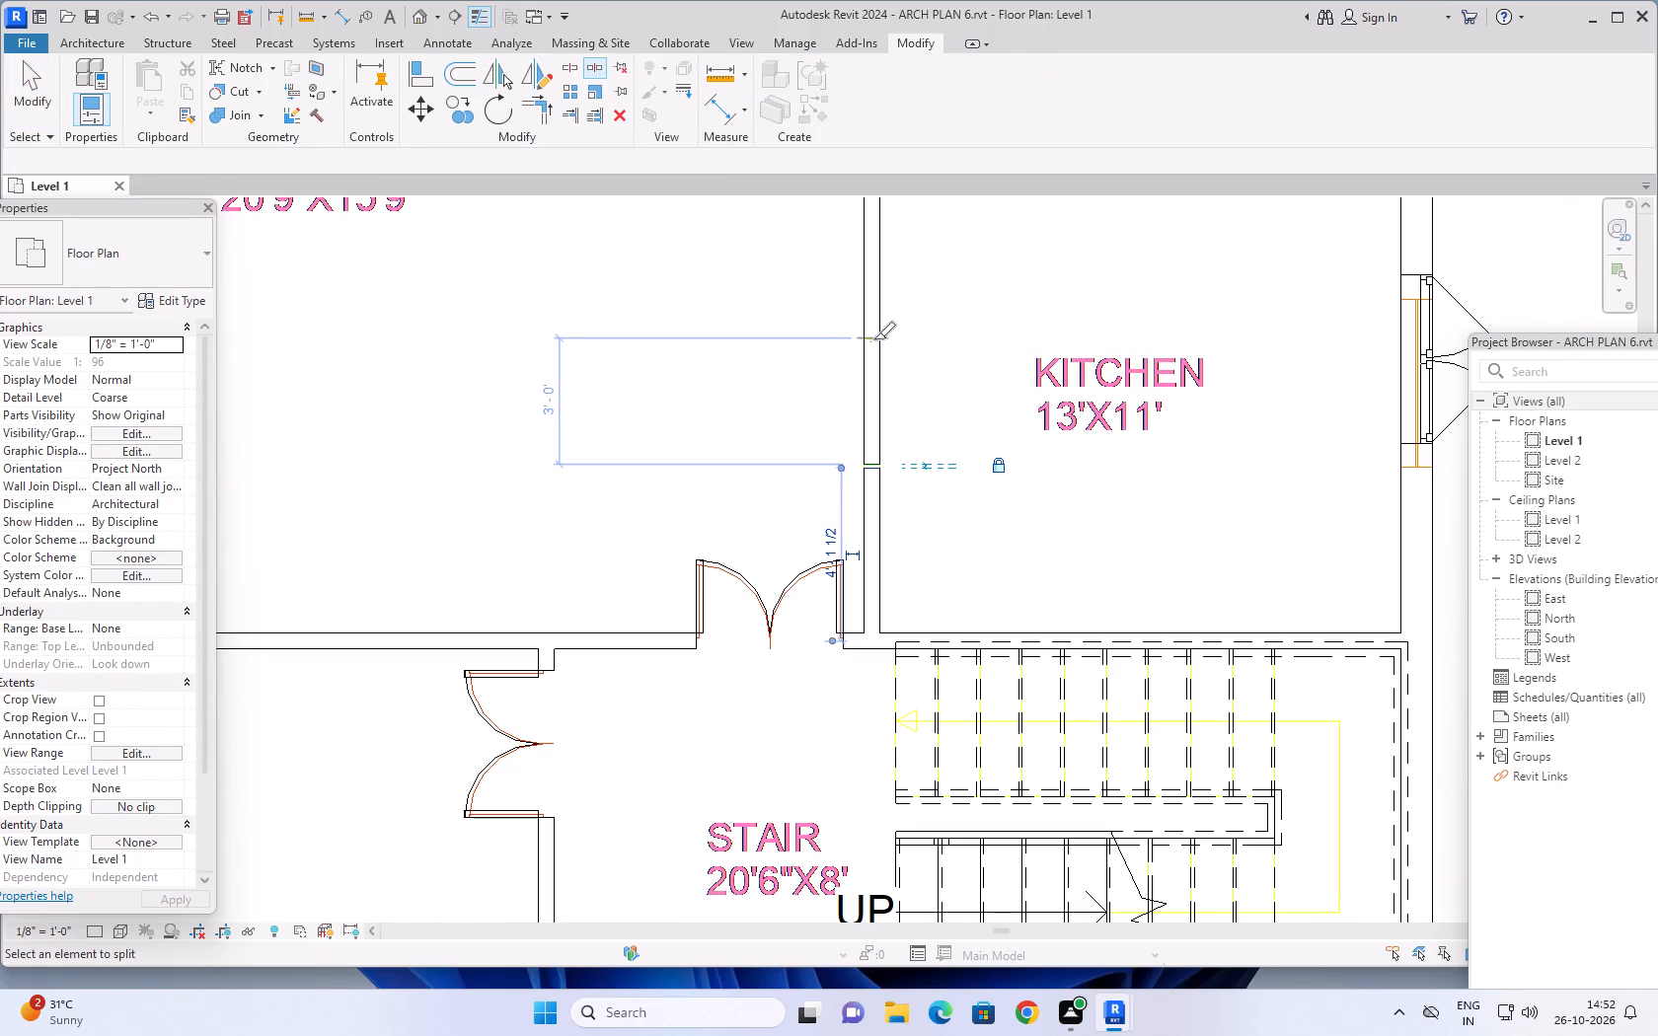
key("Escape")
key("Escape")
Delete the 3' wall segment between the two splits to open the kitchen to the TV lounge.
left_click(878, 407)
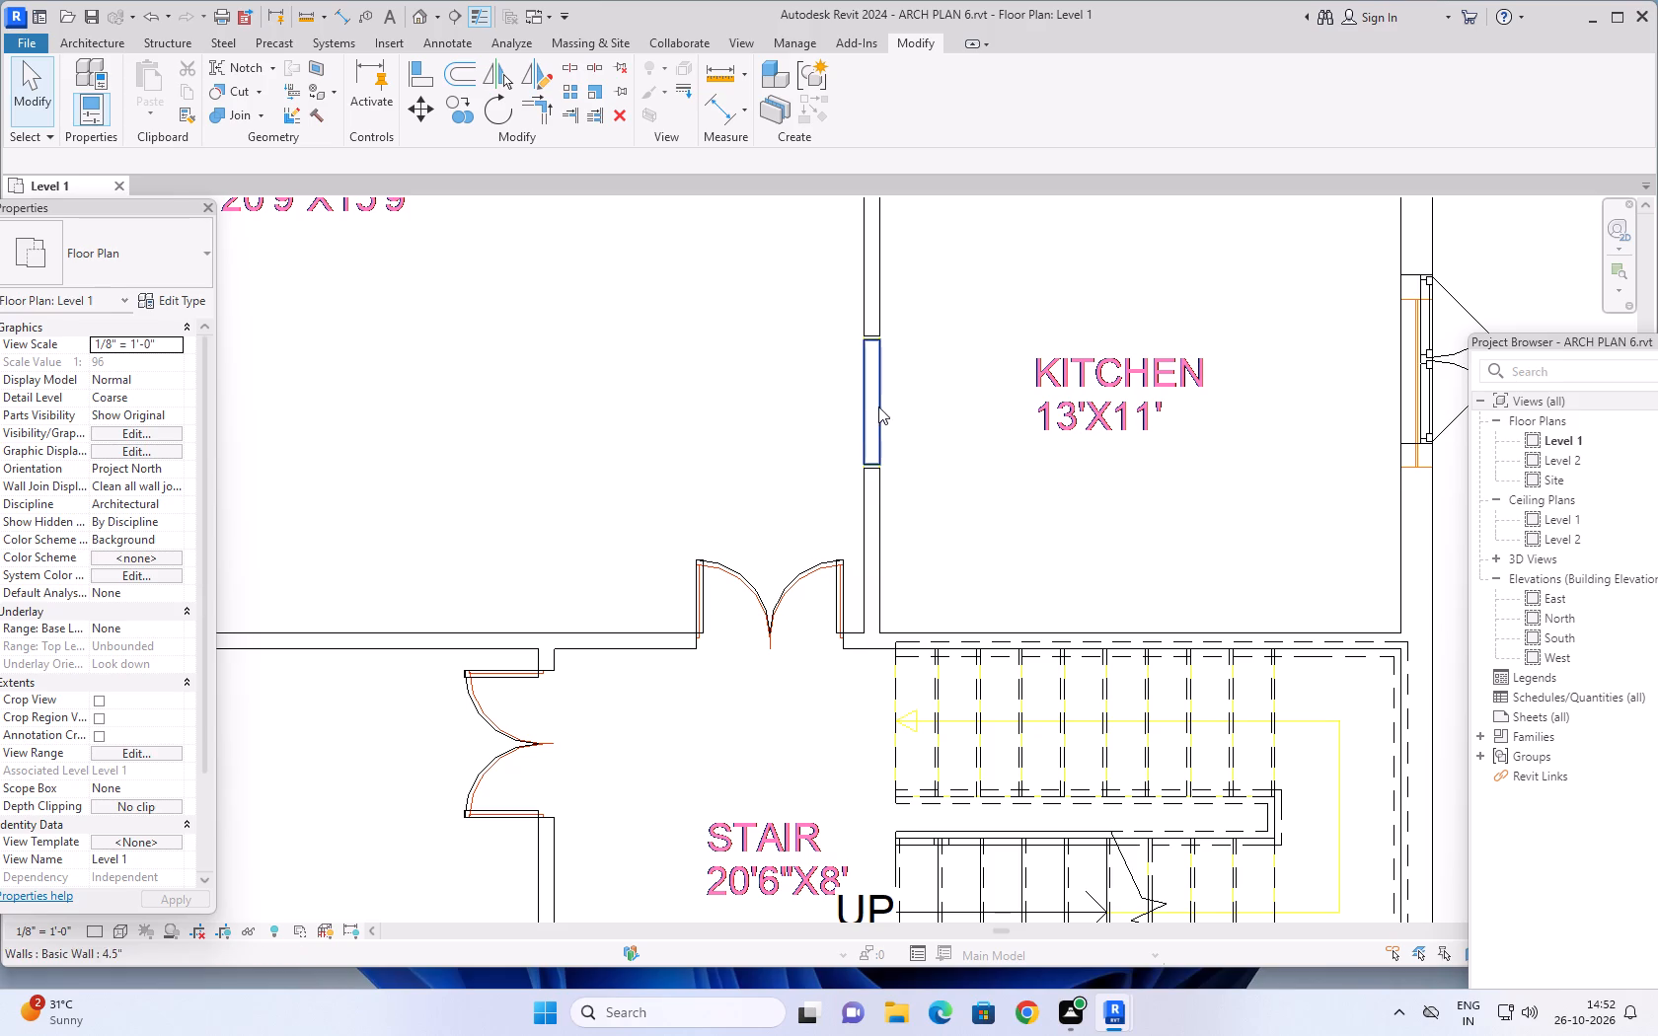
key("Delete")
Place a 4'X4' Window-Casement-Double in the front wall of the small SEE BELOW room, centred between its side walls.
scroll(980, 404, "down", 2)
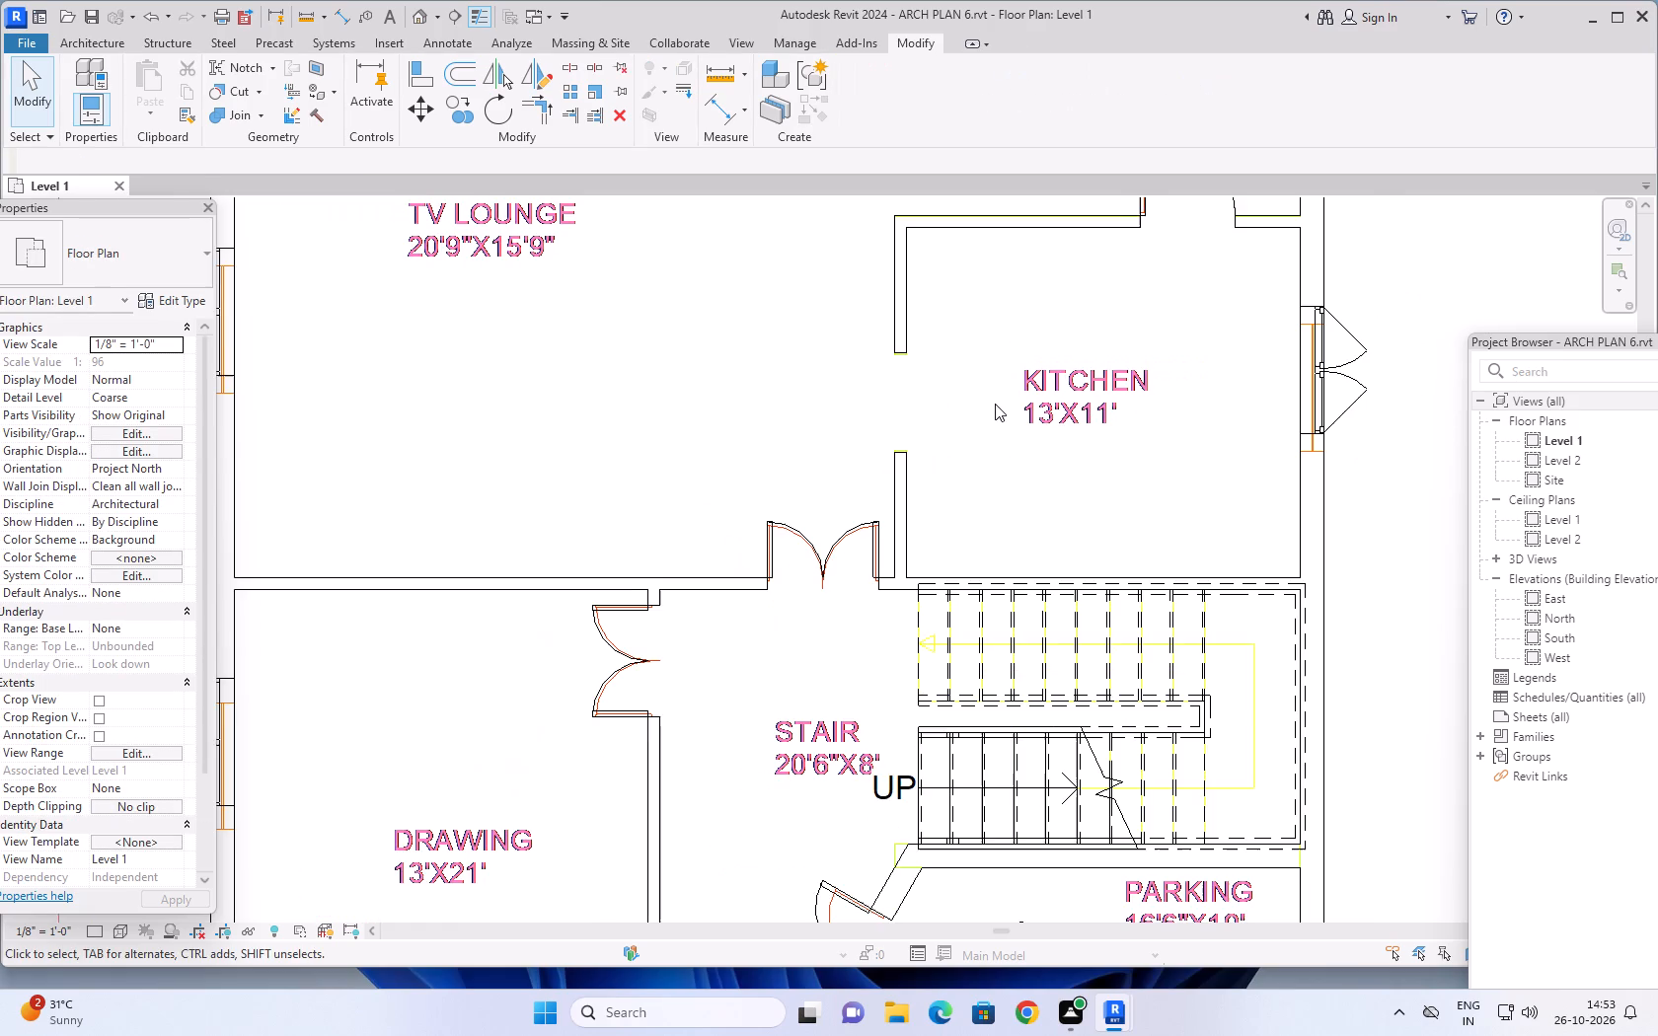
middle_click_drag(1001, 397, 955, 421)
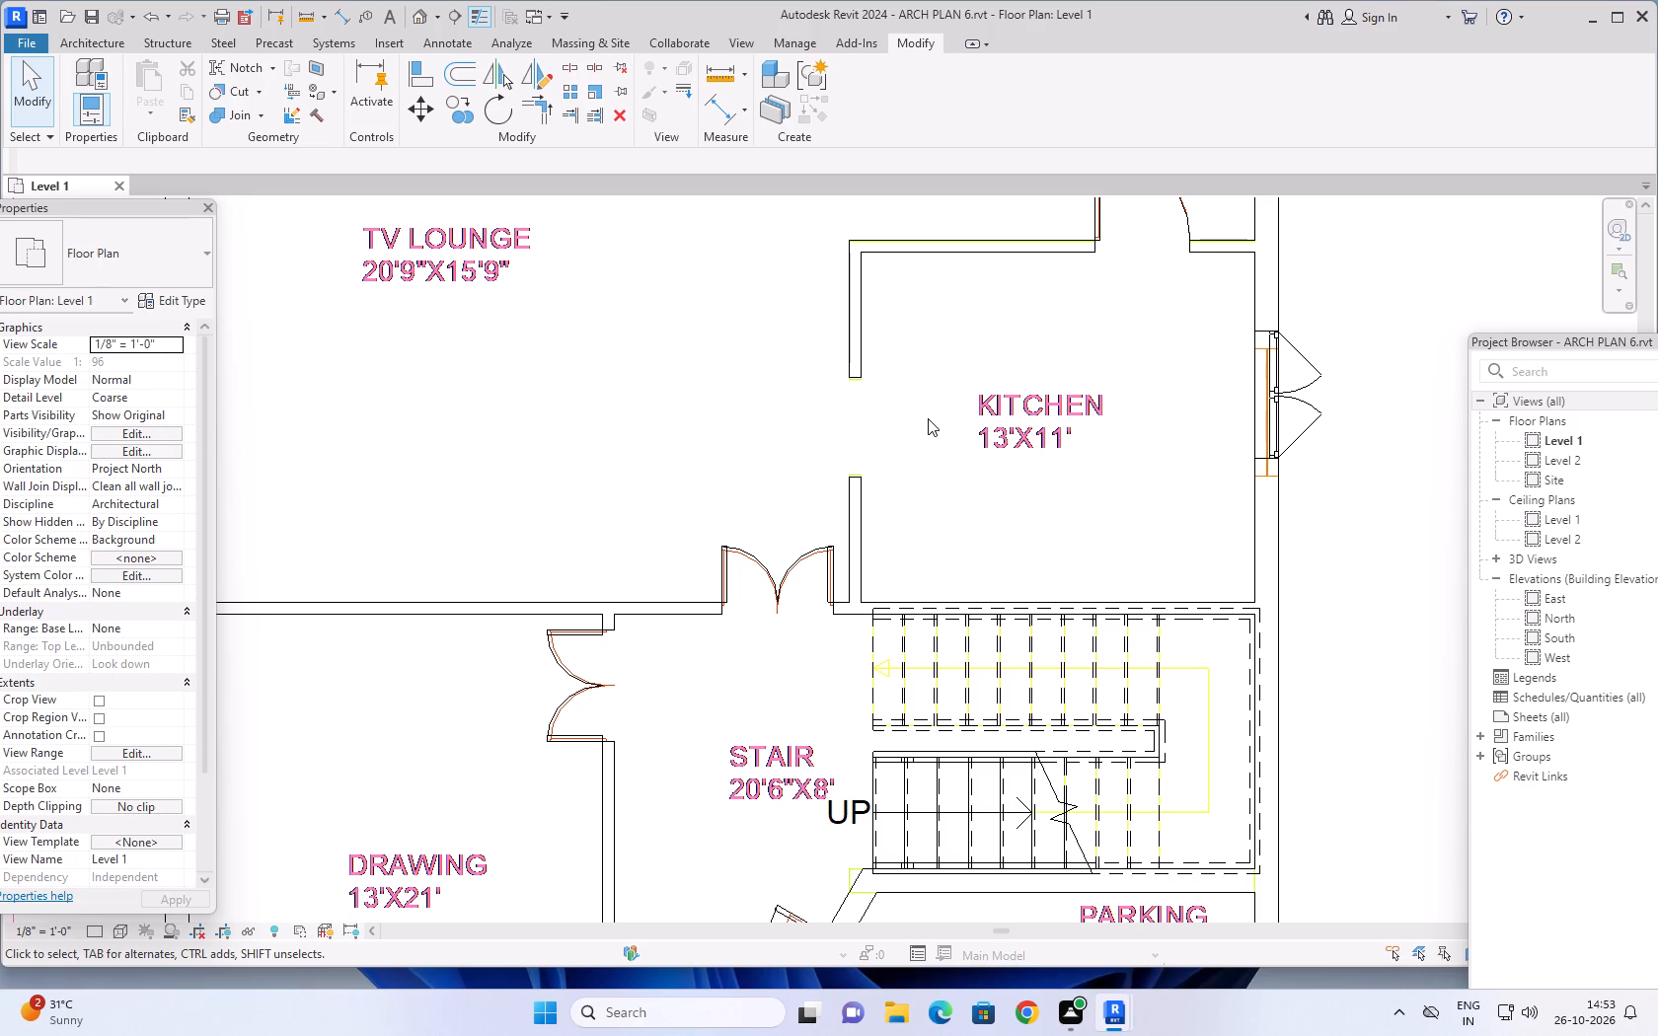
scroll(916, 417, "down", 2)
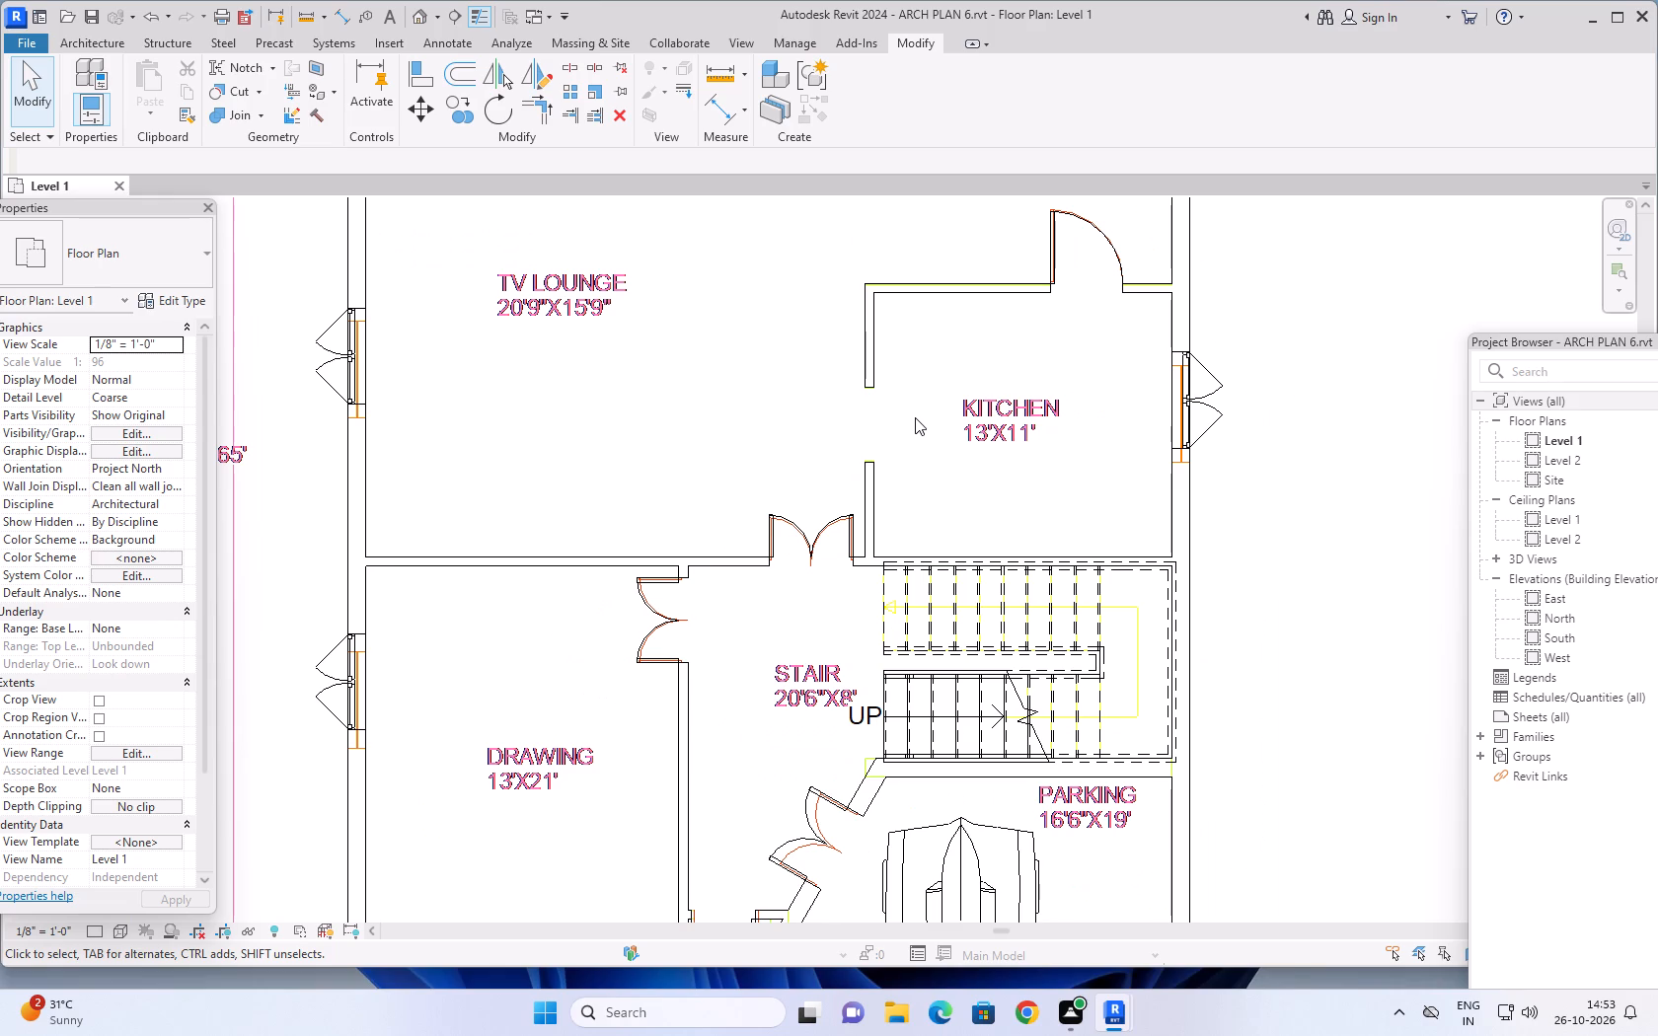
scroll(912, 417, "down", 2)
middle_click_drag(929, 388, 912, 428)
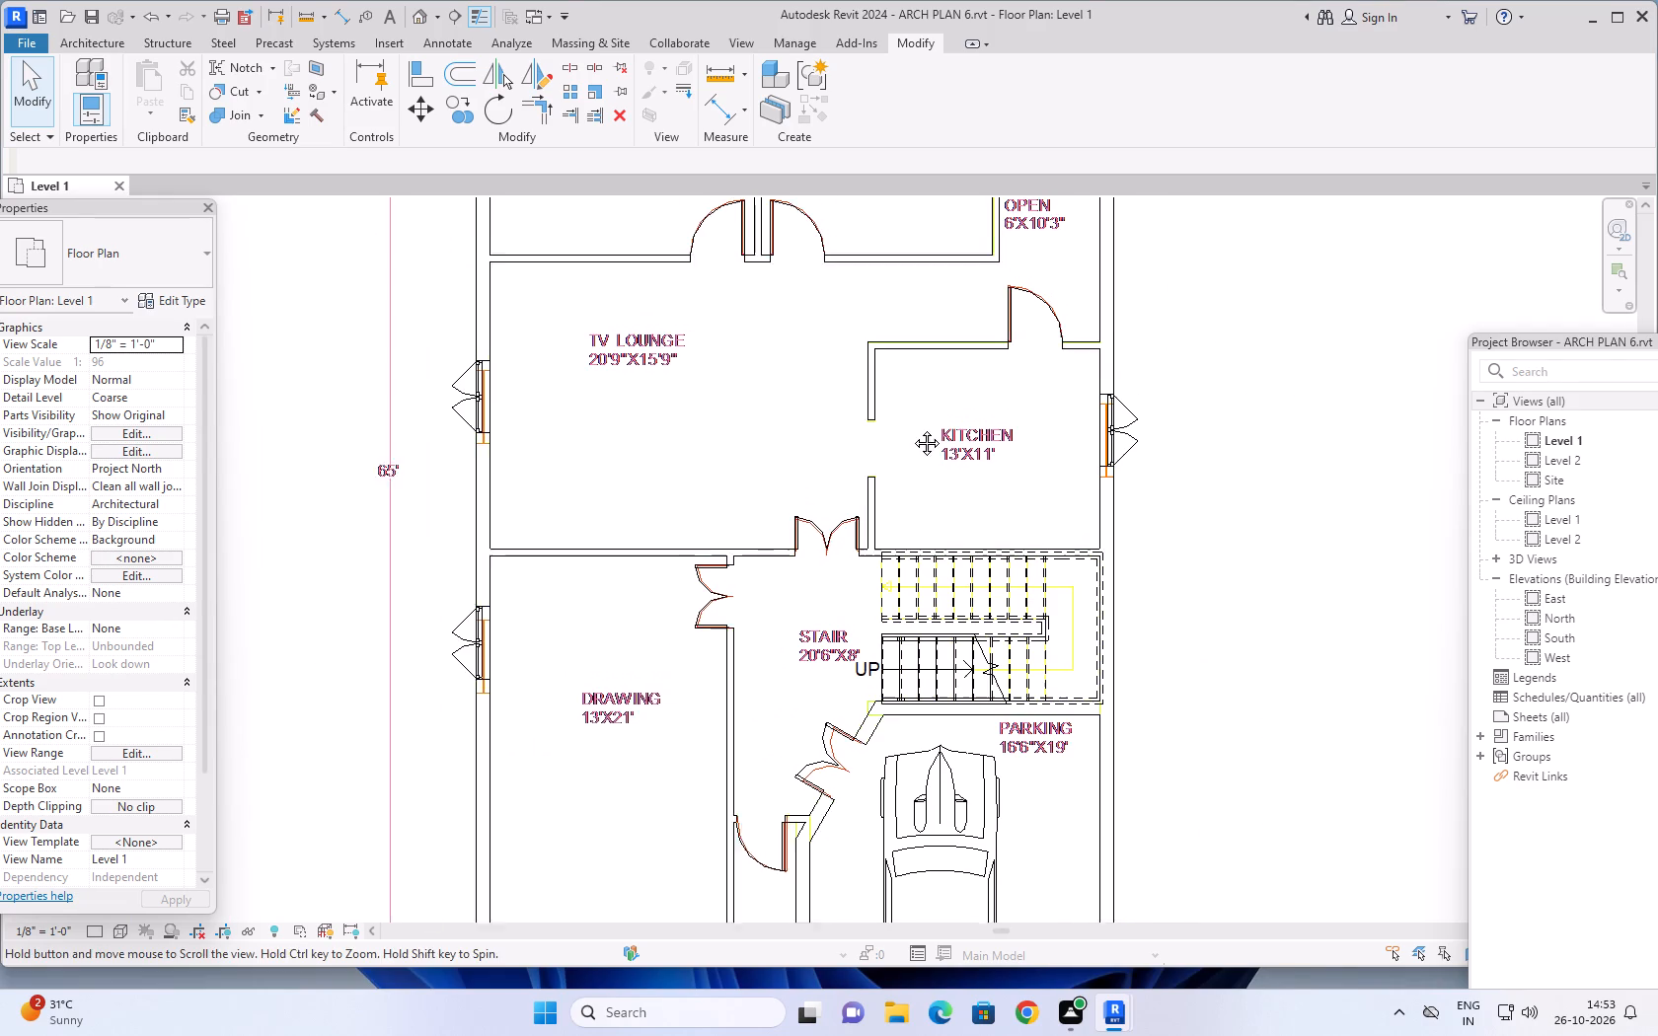
middle_click_drag(912, 428, 904, 444)
scroll(903, 440, "down", 5)
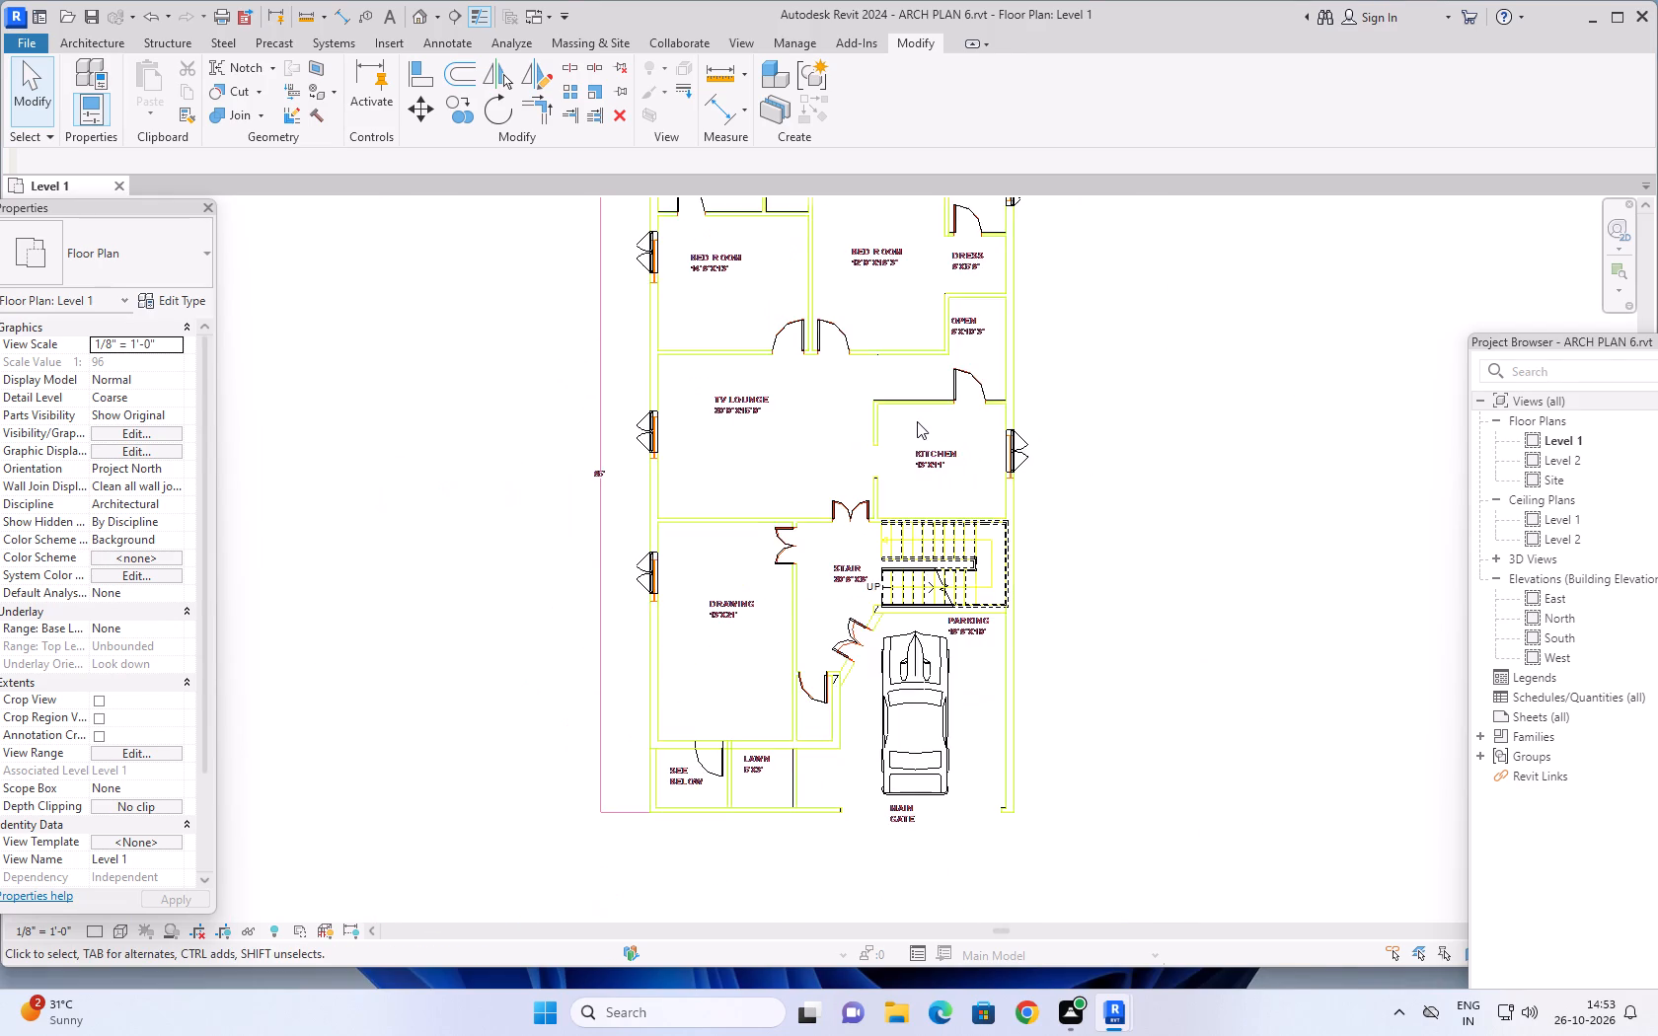
scroll(917, 421, "down", 2)
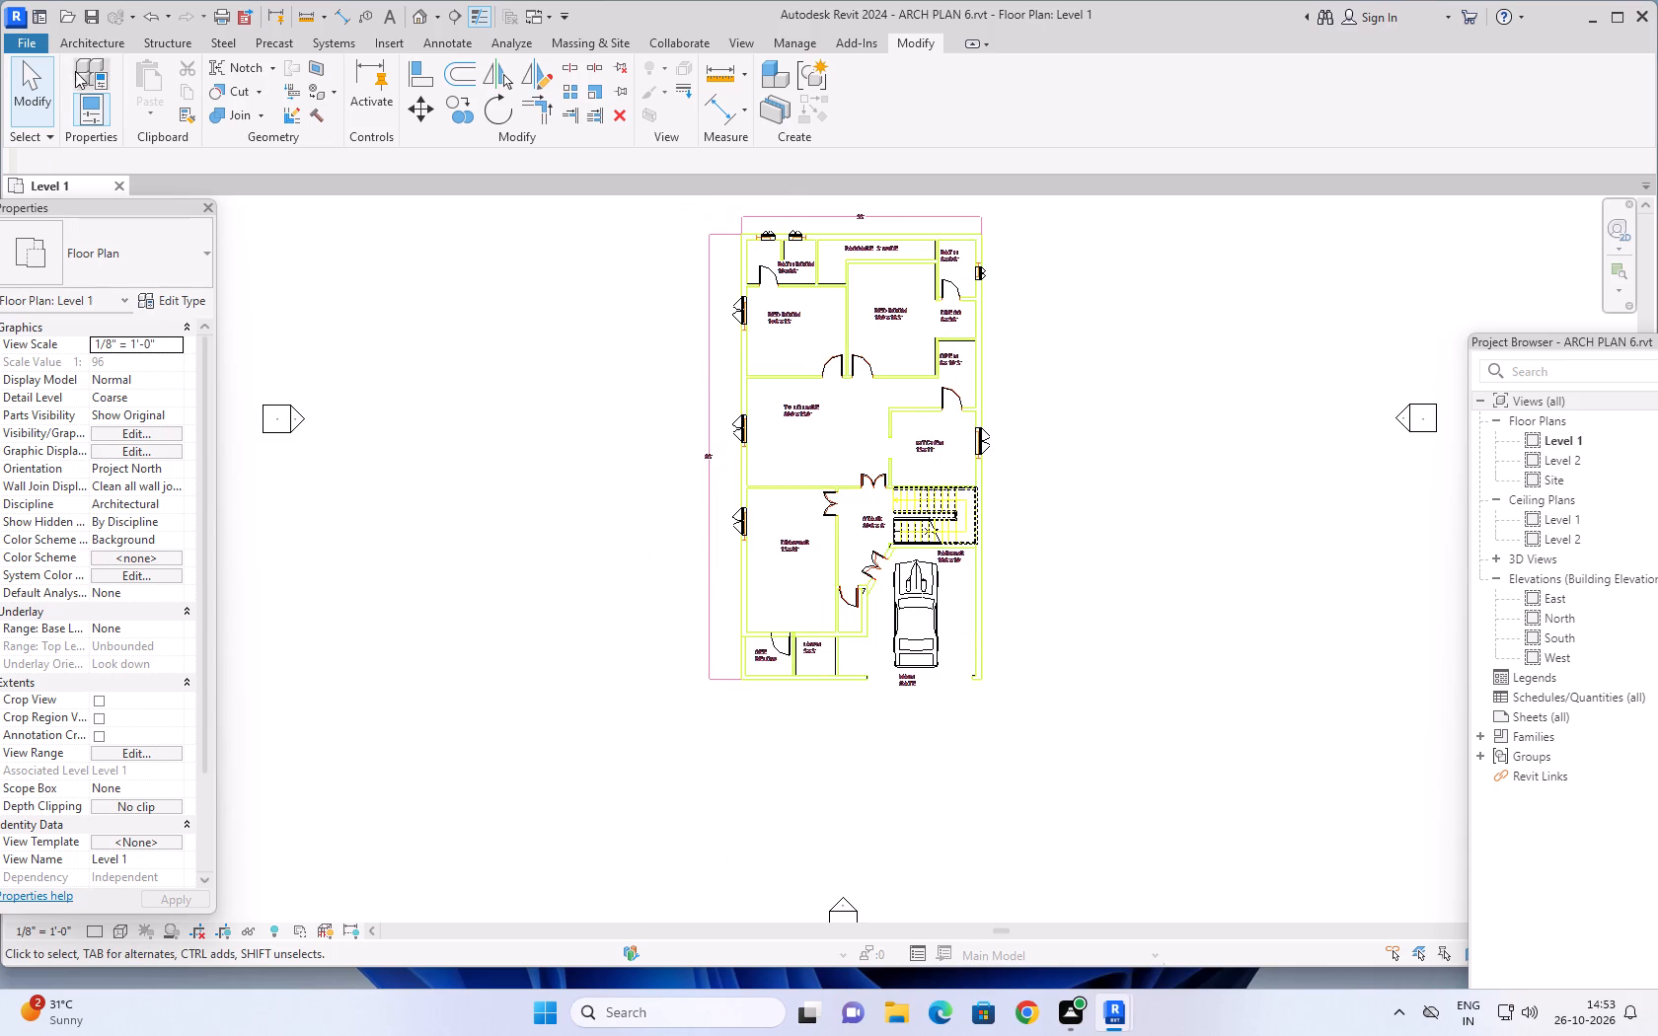
left_click(97, 41)
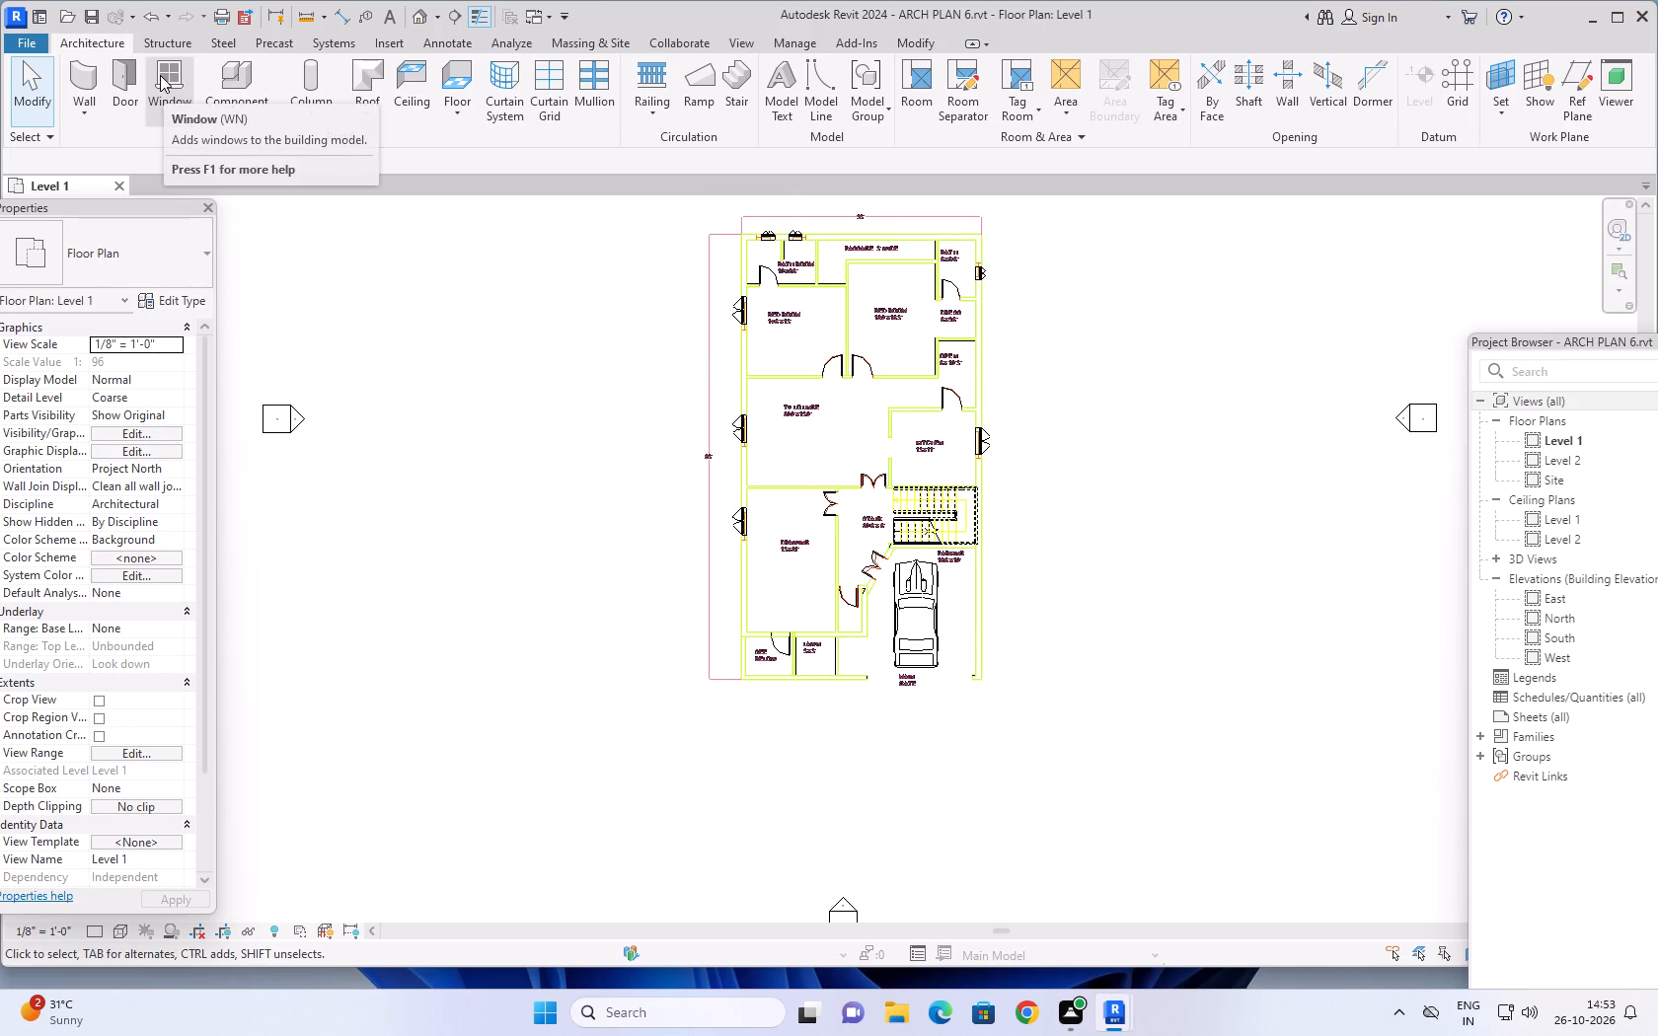
left_click(160, 75)
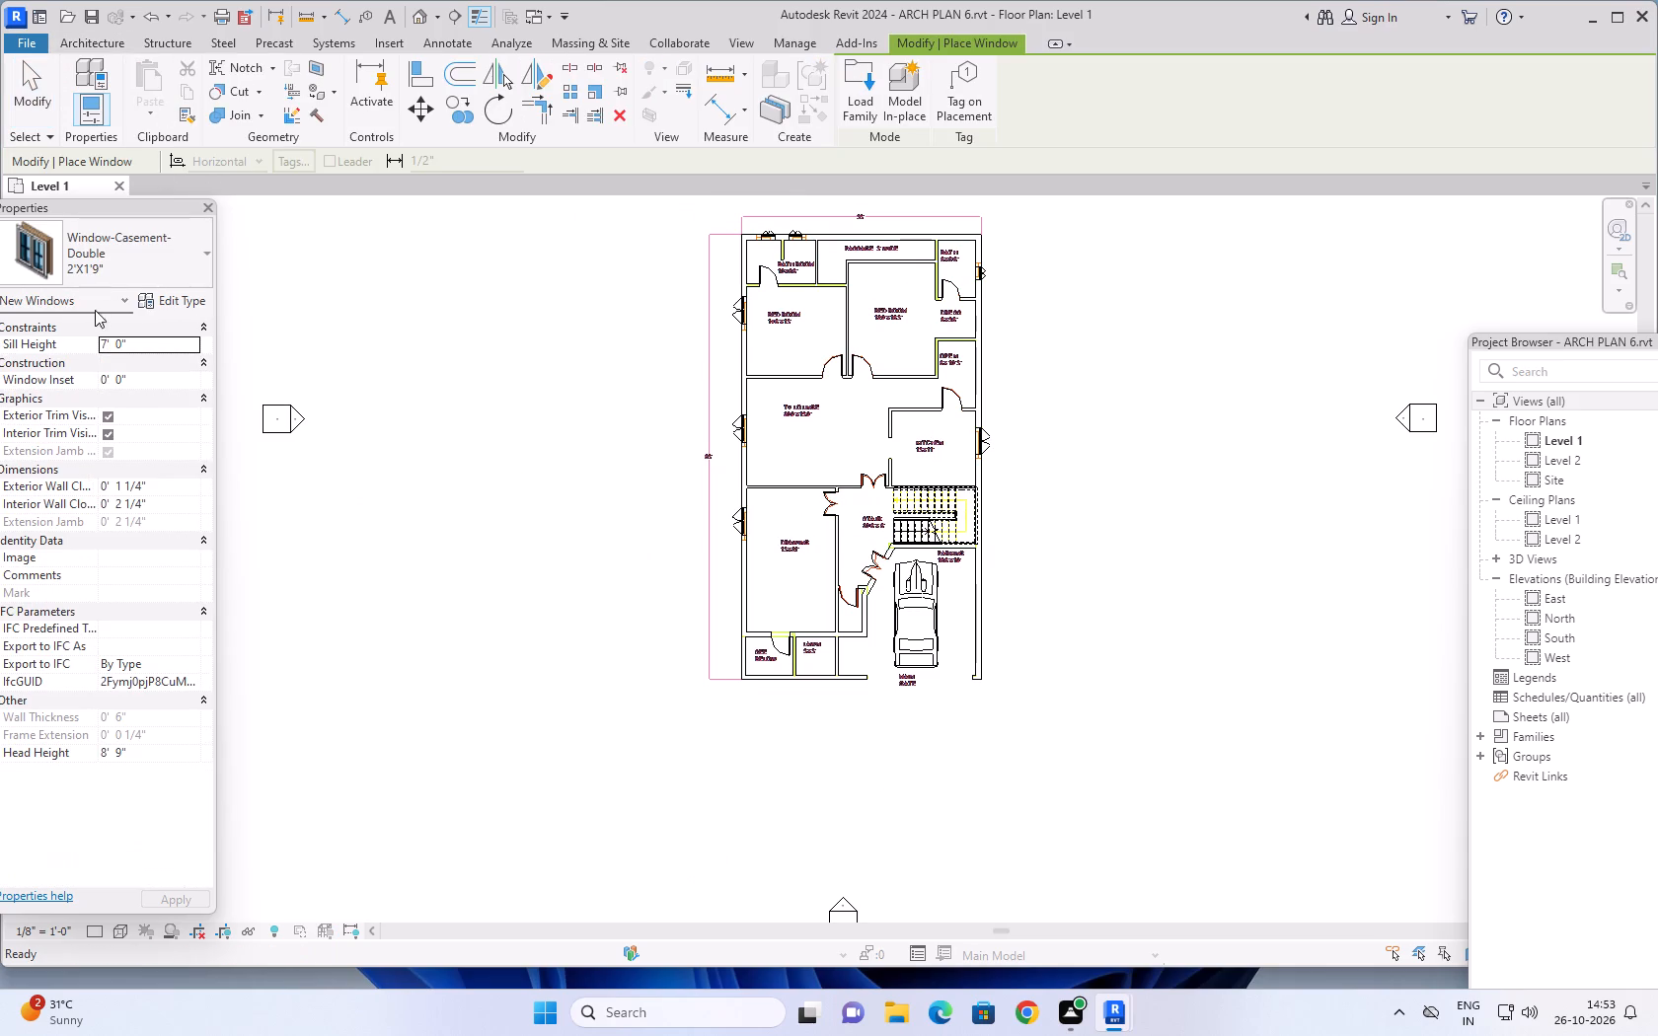
left_click(151, 254)
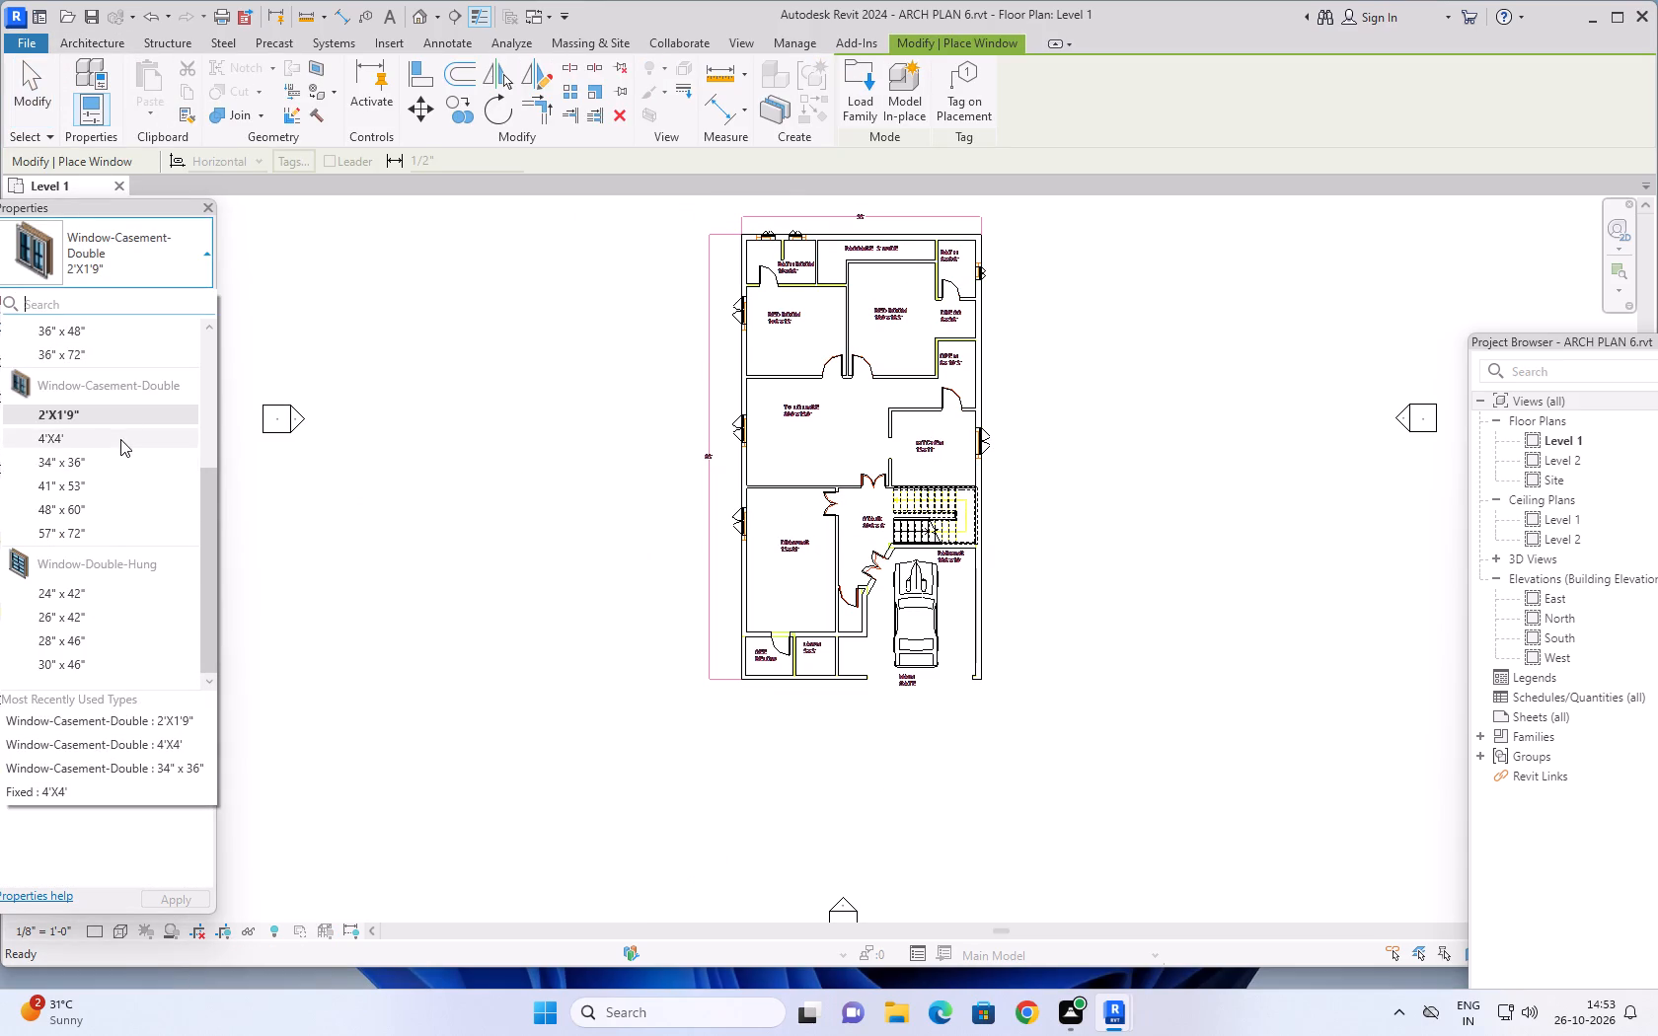
left_click(120, 439)
scroll(767, 690, "up", 10)
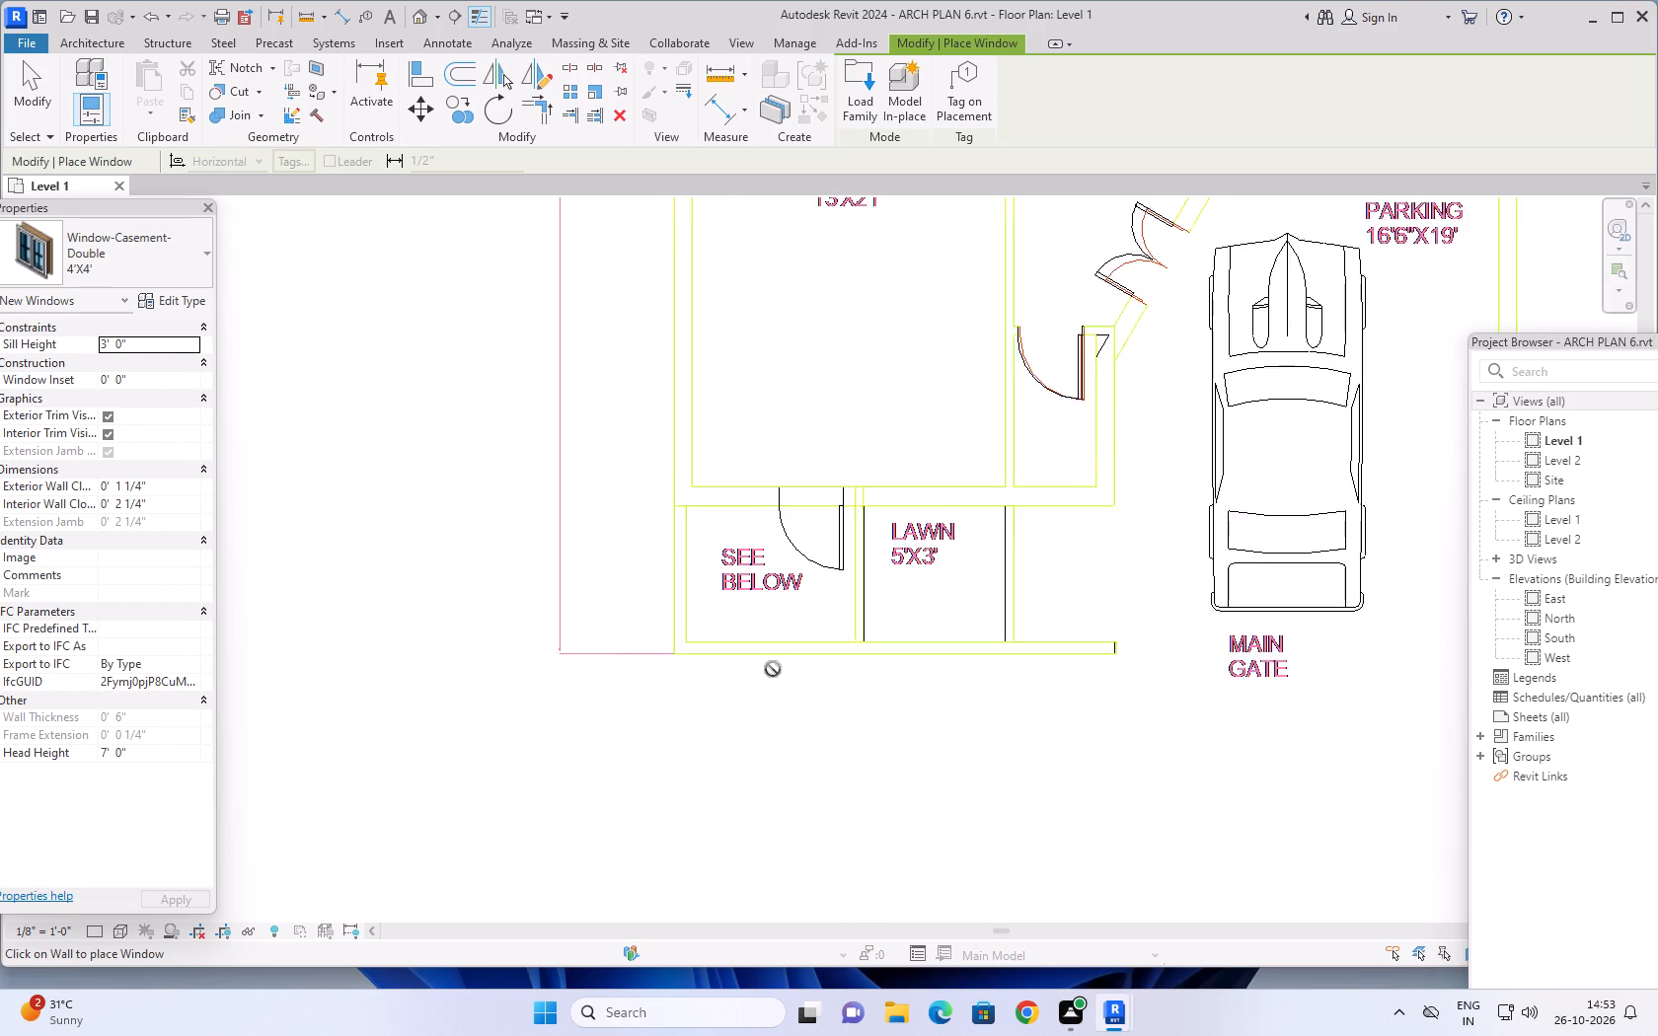
left_click(768, 647)
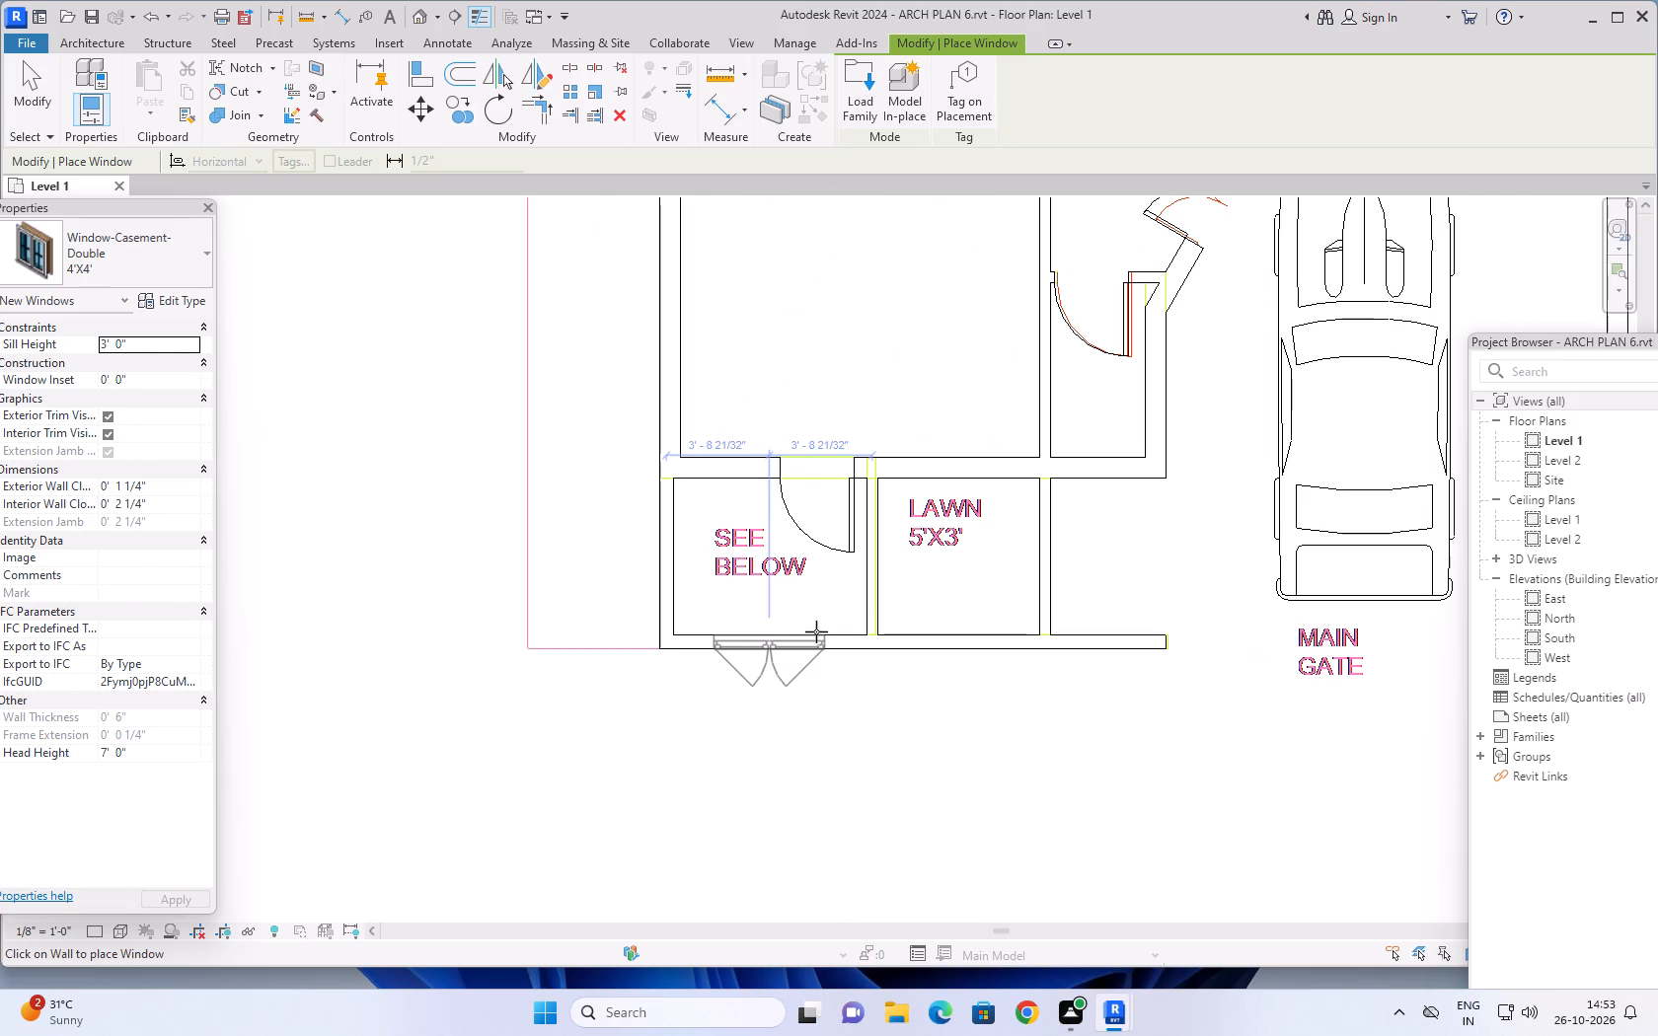
Place a 4'X4' Window-Casement-Double in the rear outer wall of the 3' wide passage, about 9'-7" from the BATH ROOM wall and 8'-0" from the BATH wall.
scroll(845, 675, "down", 7)
scroll(1111, 321, "down", 1)
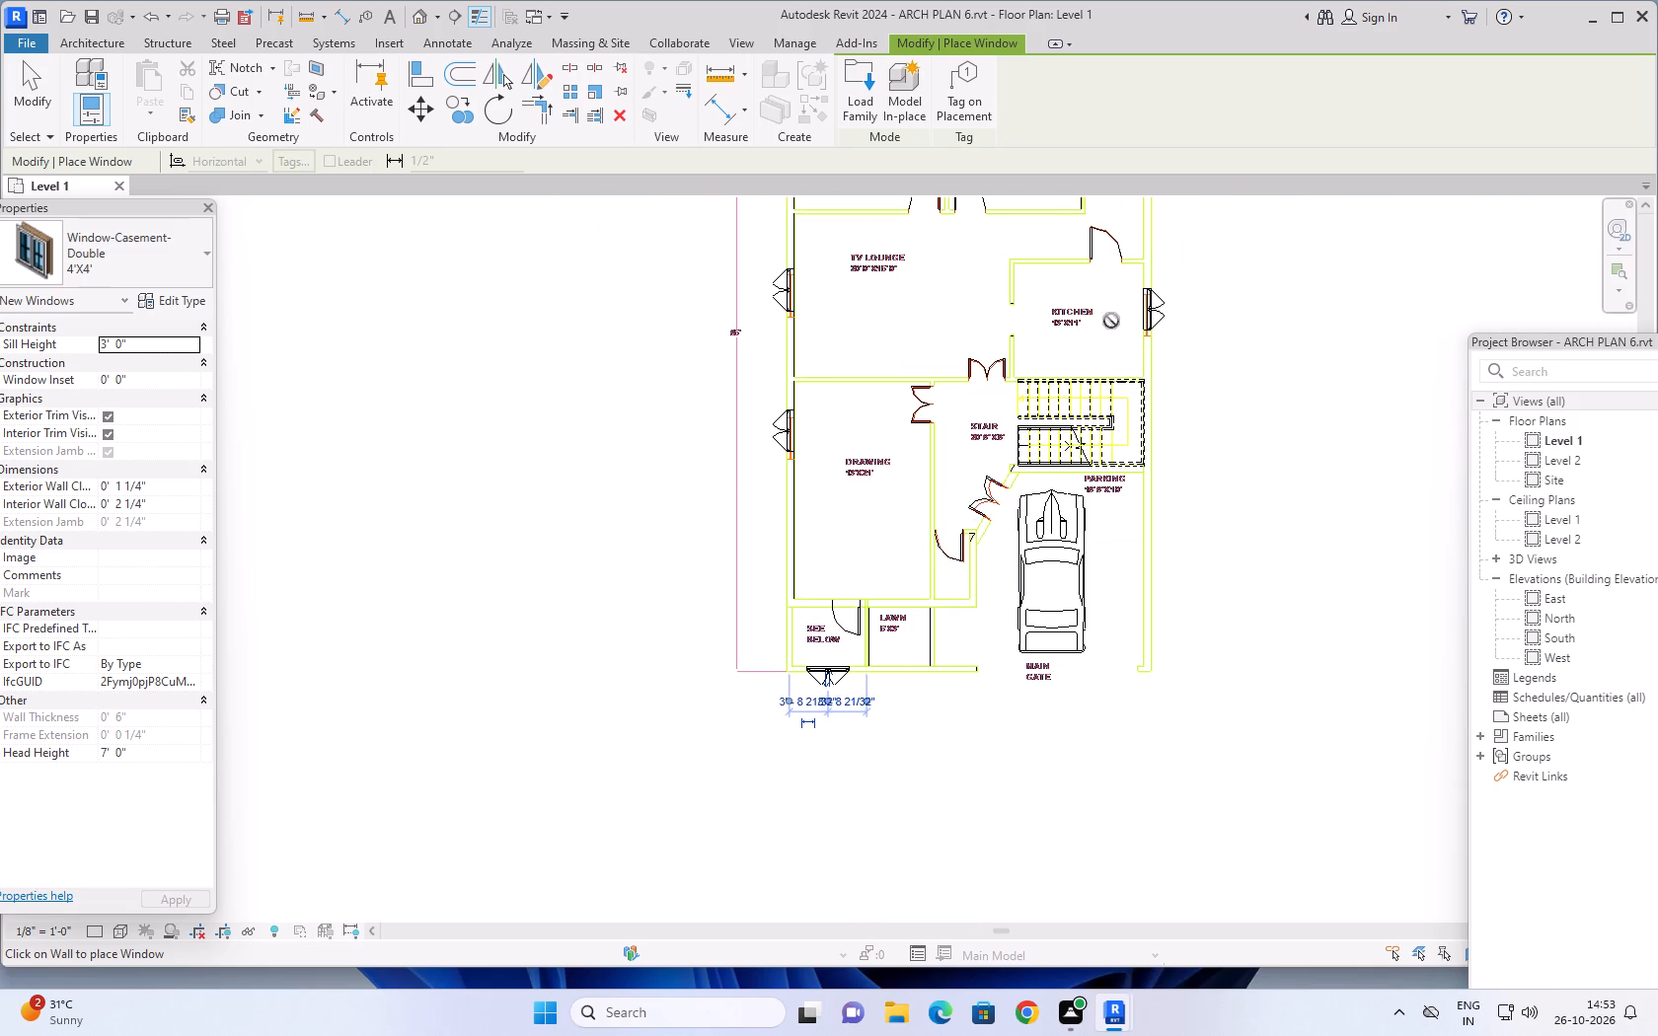
scroll(1111, 321, "down", 2)
middle_click_drag(1206, 305, 1077, 586)
scroll(982, 395, "up", 3)
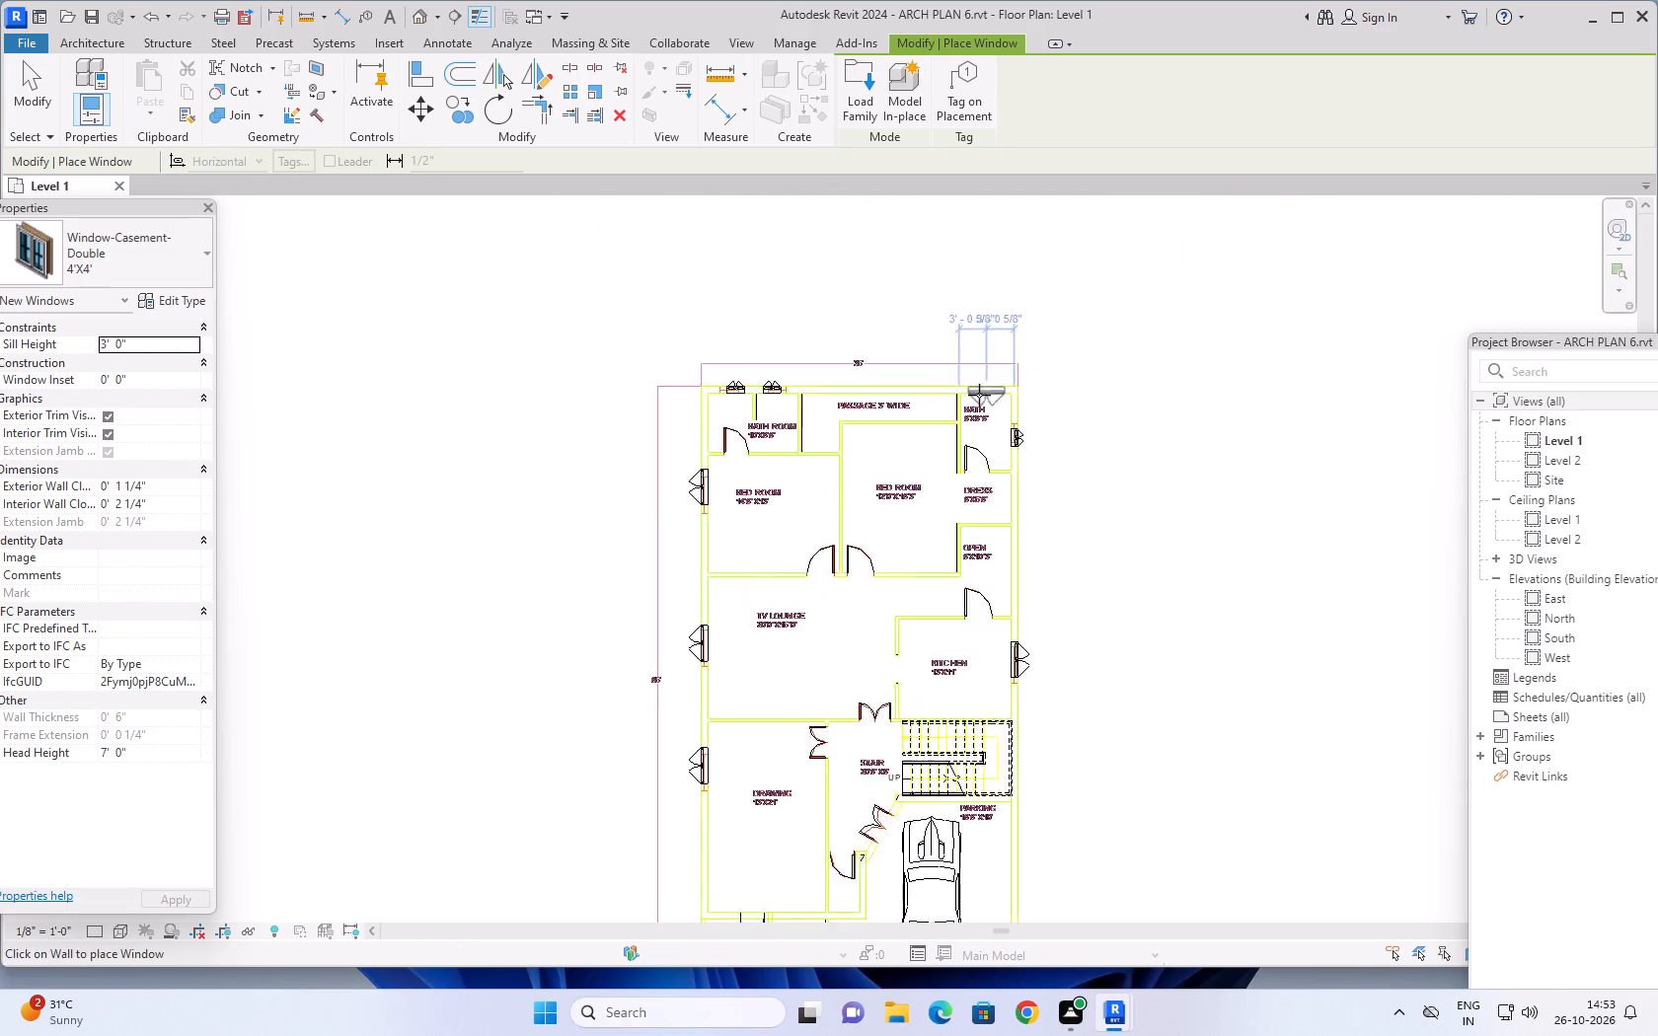
scroll(979, 395, "up", 1)
scroll(846, 382, "up", 5)
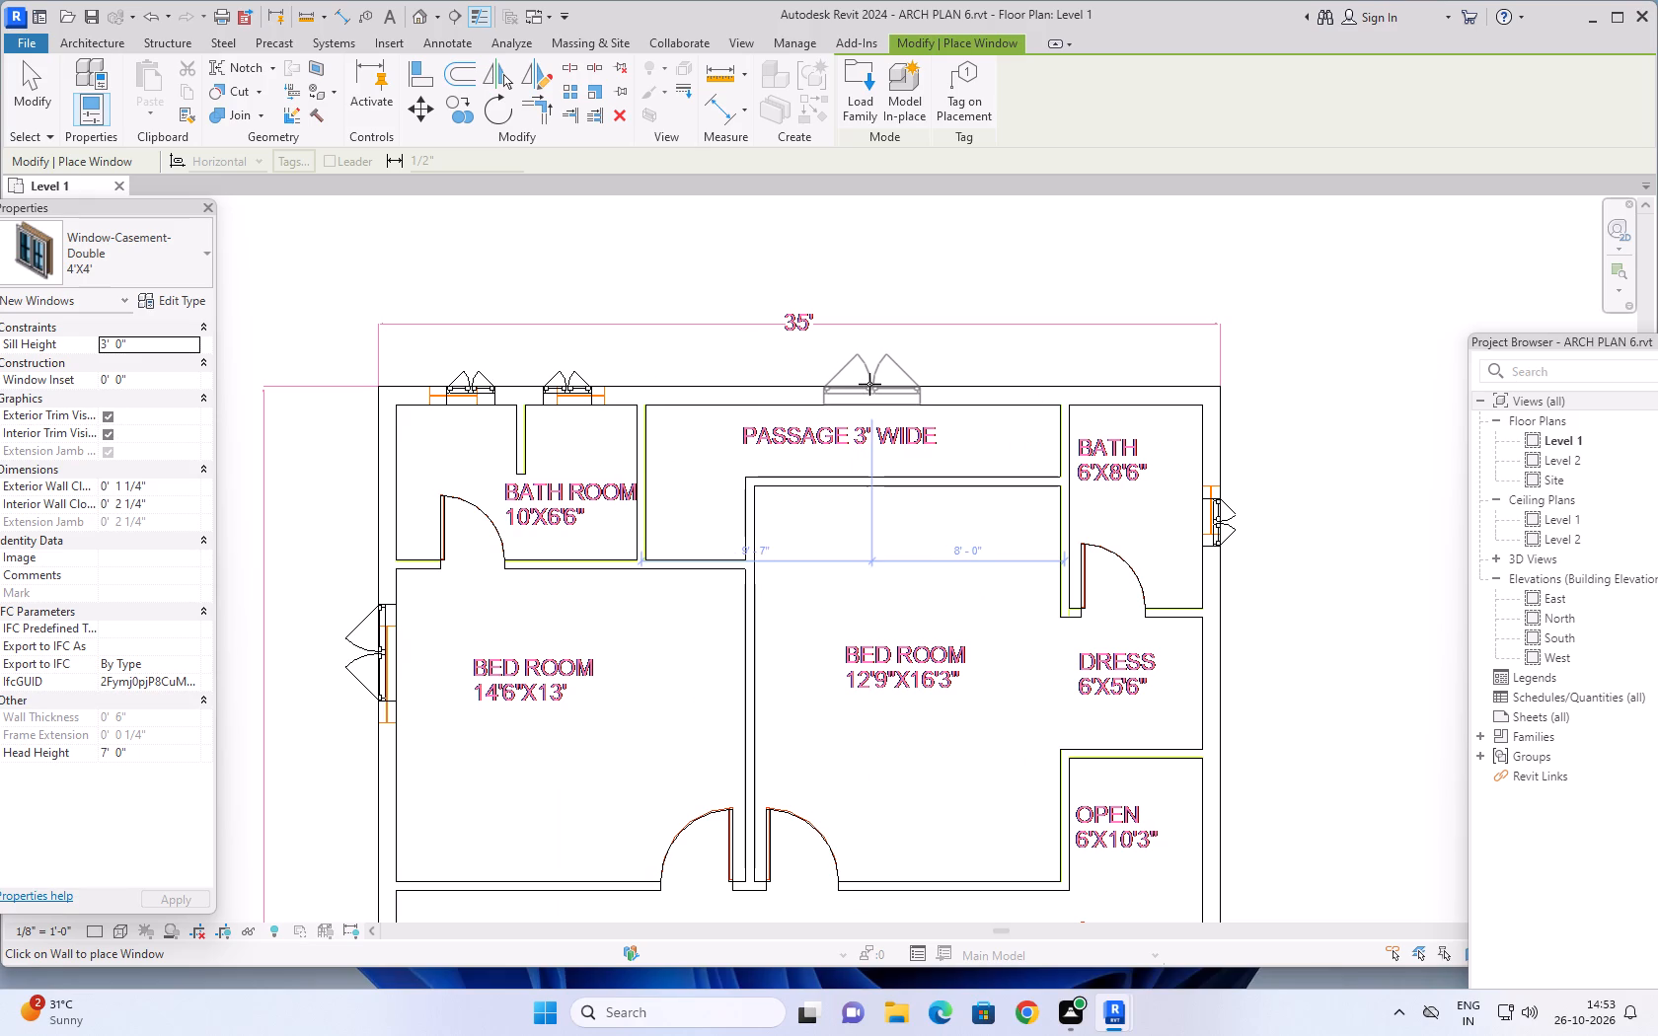
left_click(869, 384)
scroll(850, 456, "down", 7)
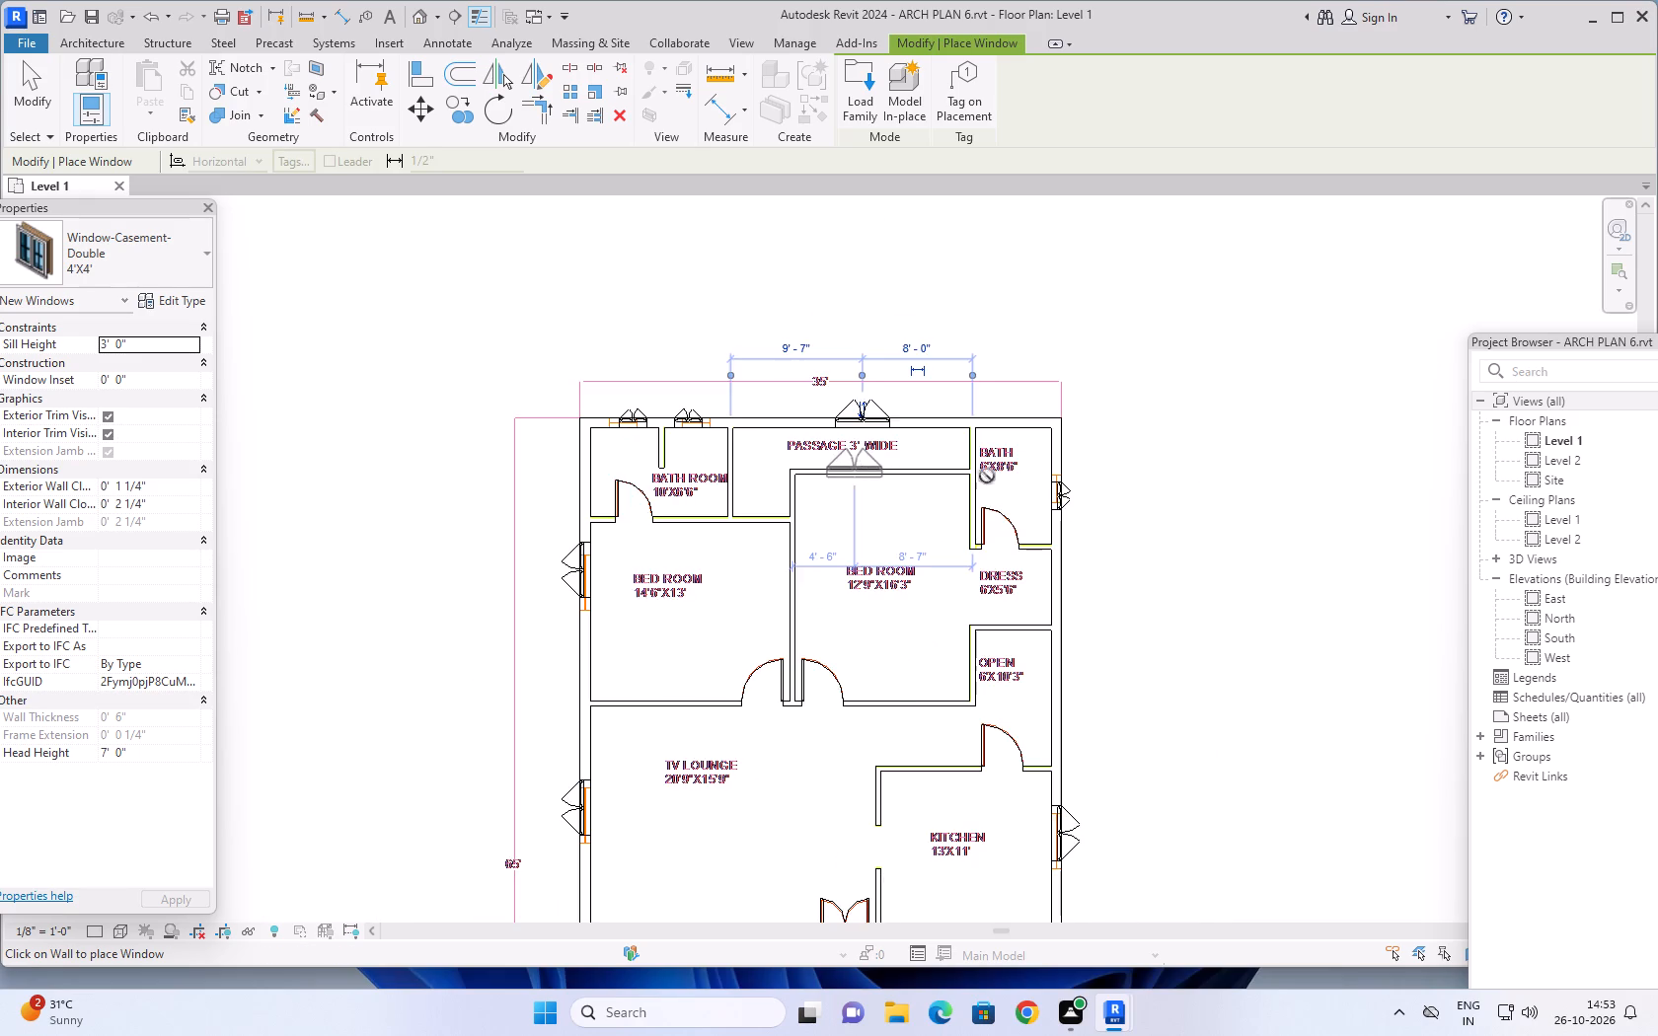
scroll(1077, 497, "down", 1)
key("Escape")
key("Escape")
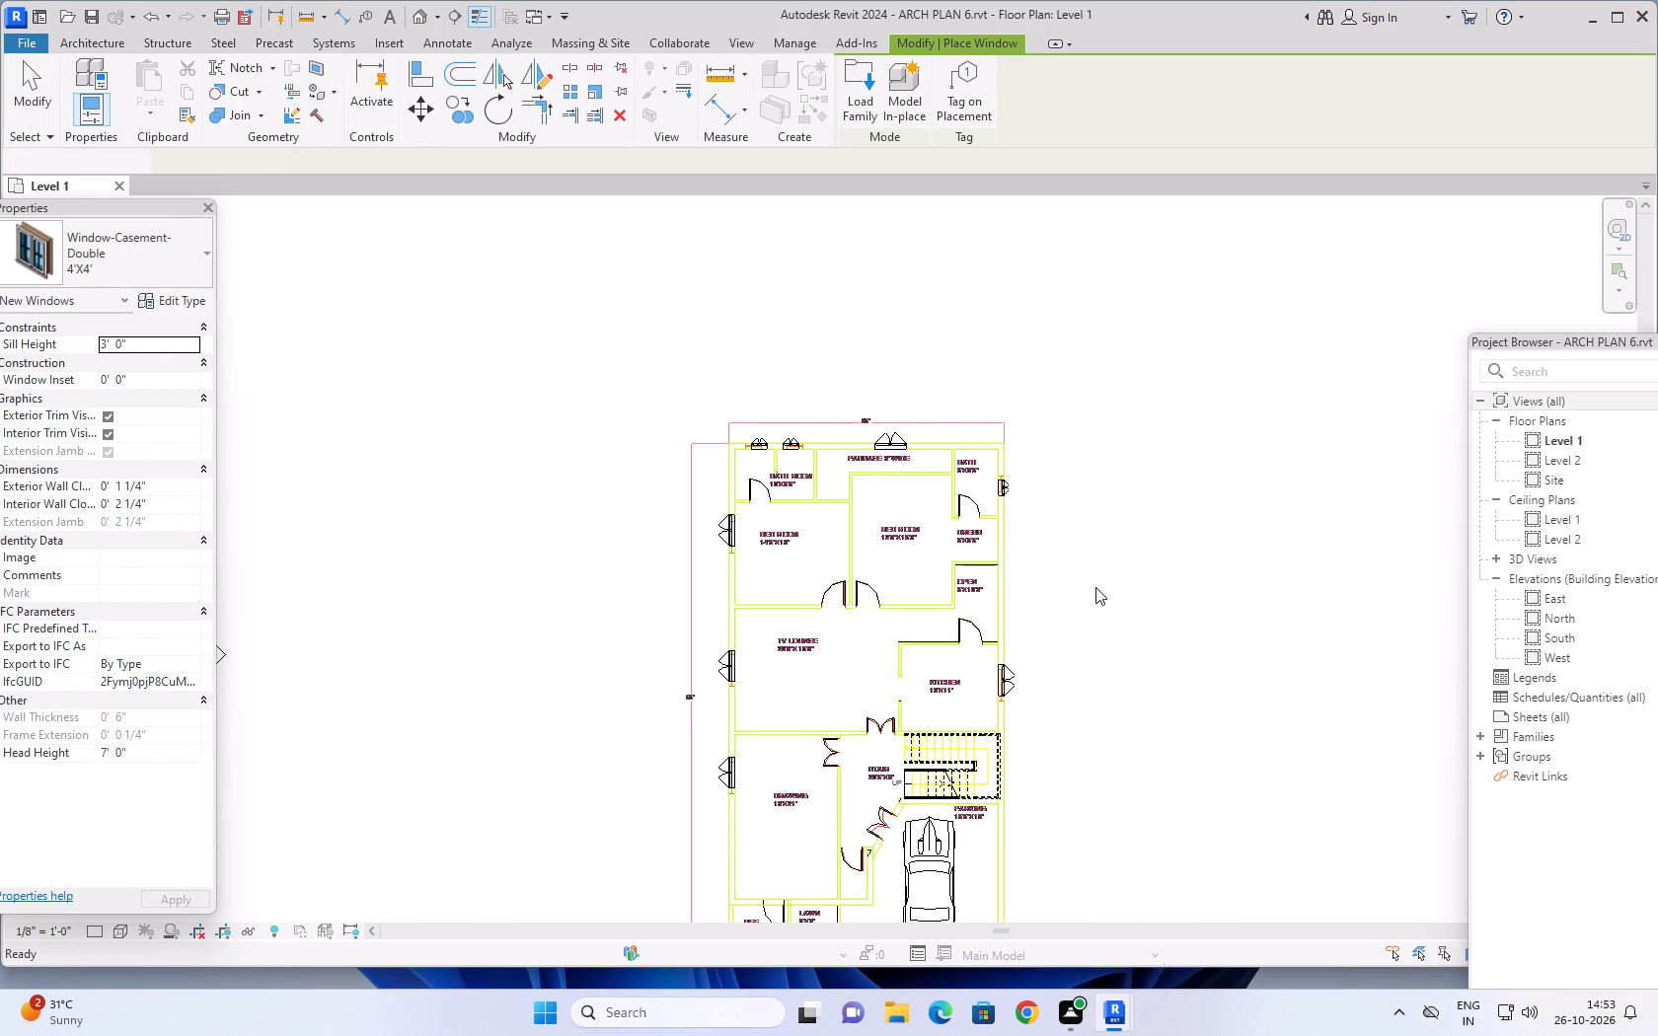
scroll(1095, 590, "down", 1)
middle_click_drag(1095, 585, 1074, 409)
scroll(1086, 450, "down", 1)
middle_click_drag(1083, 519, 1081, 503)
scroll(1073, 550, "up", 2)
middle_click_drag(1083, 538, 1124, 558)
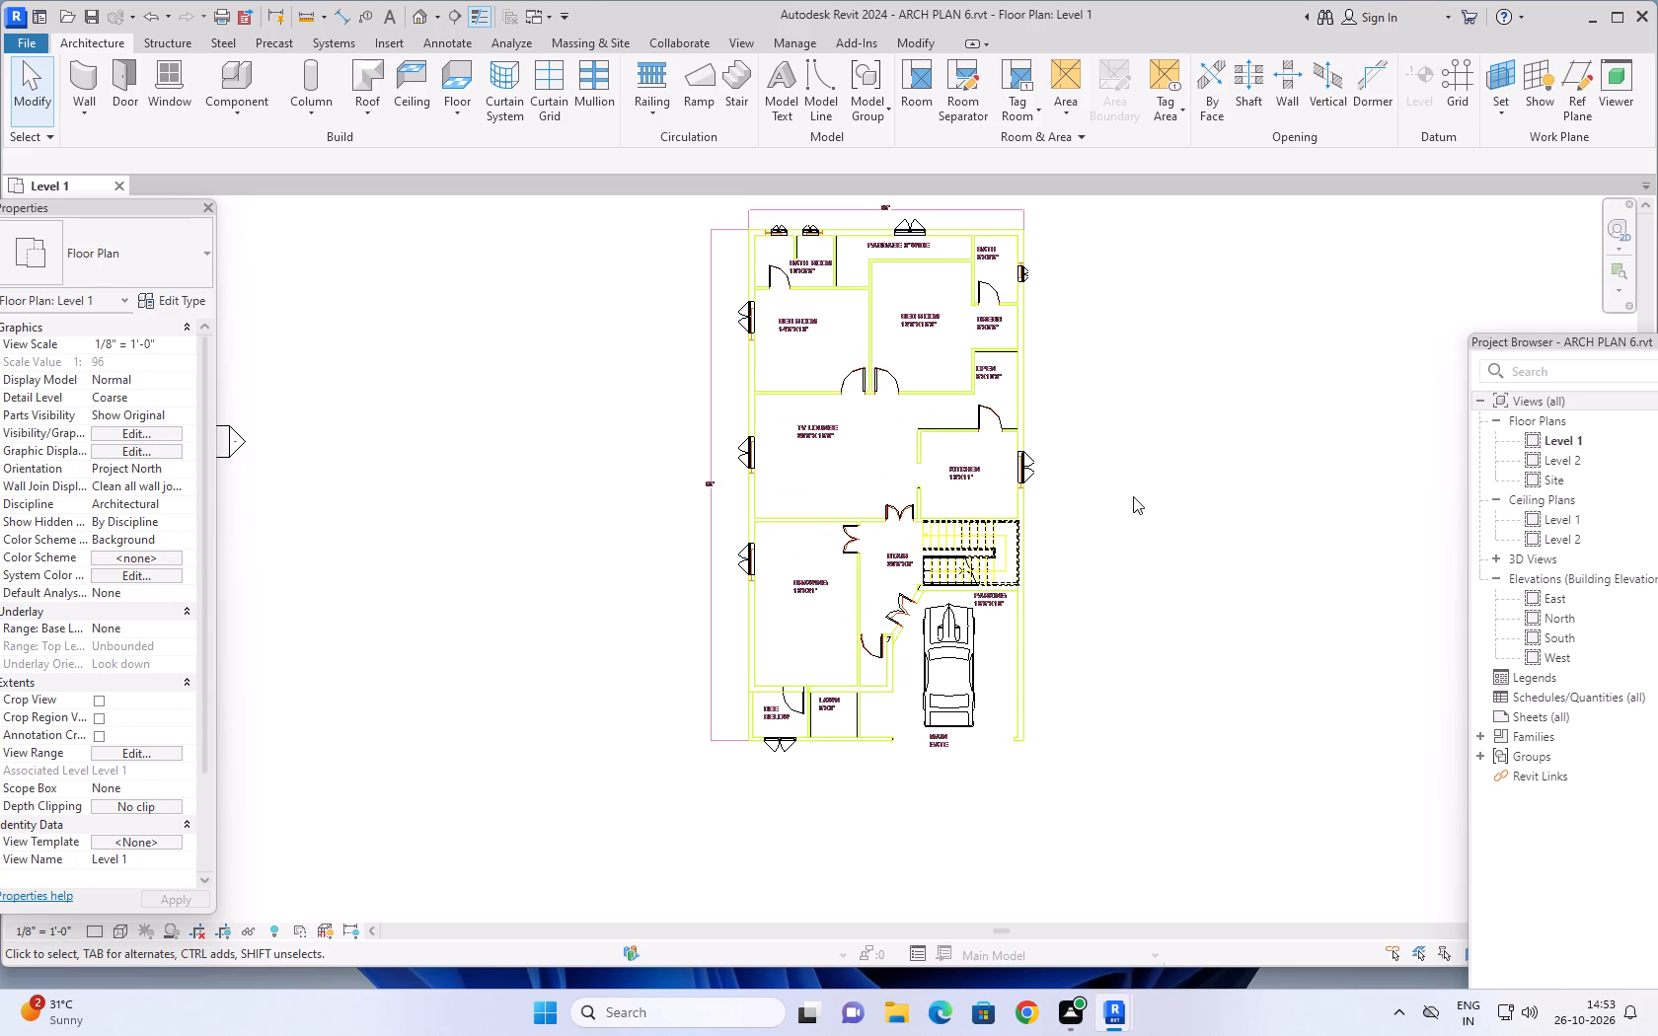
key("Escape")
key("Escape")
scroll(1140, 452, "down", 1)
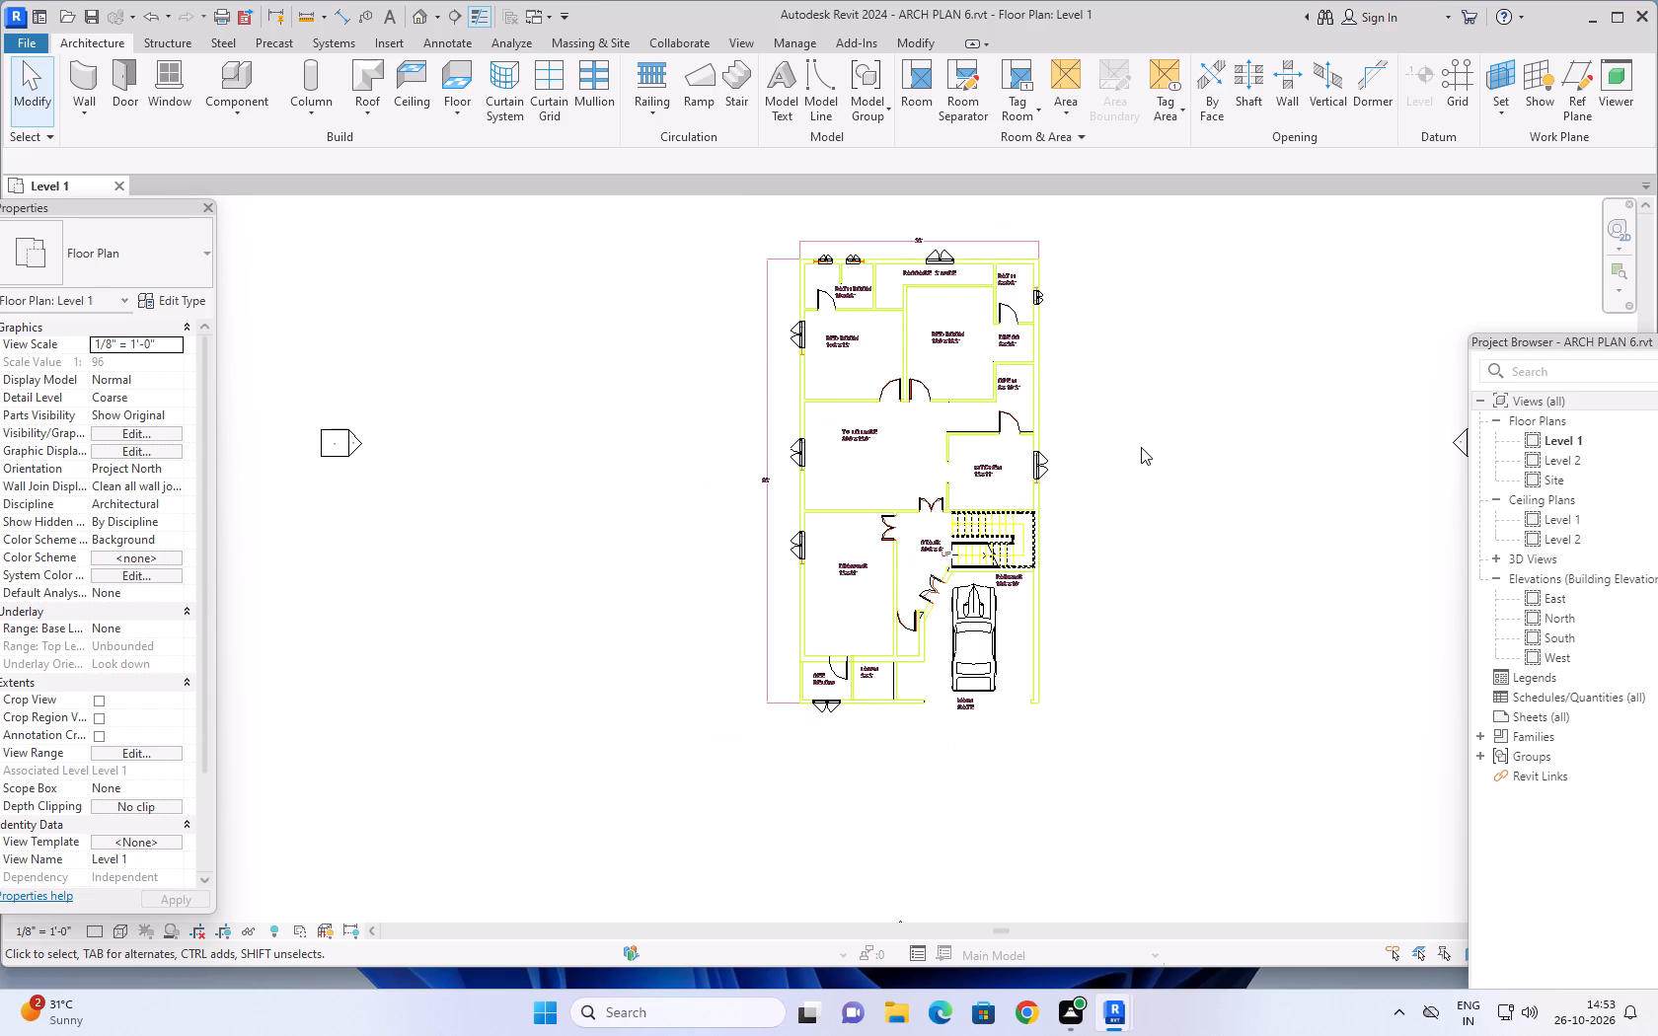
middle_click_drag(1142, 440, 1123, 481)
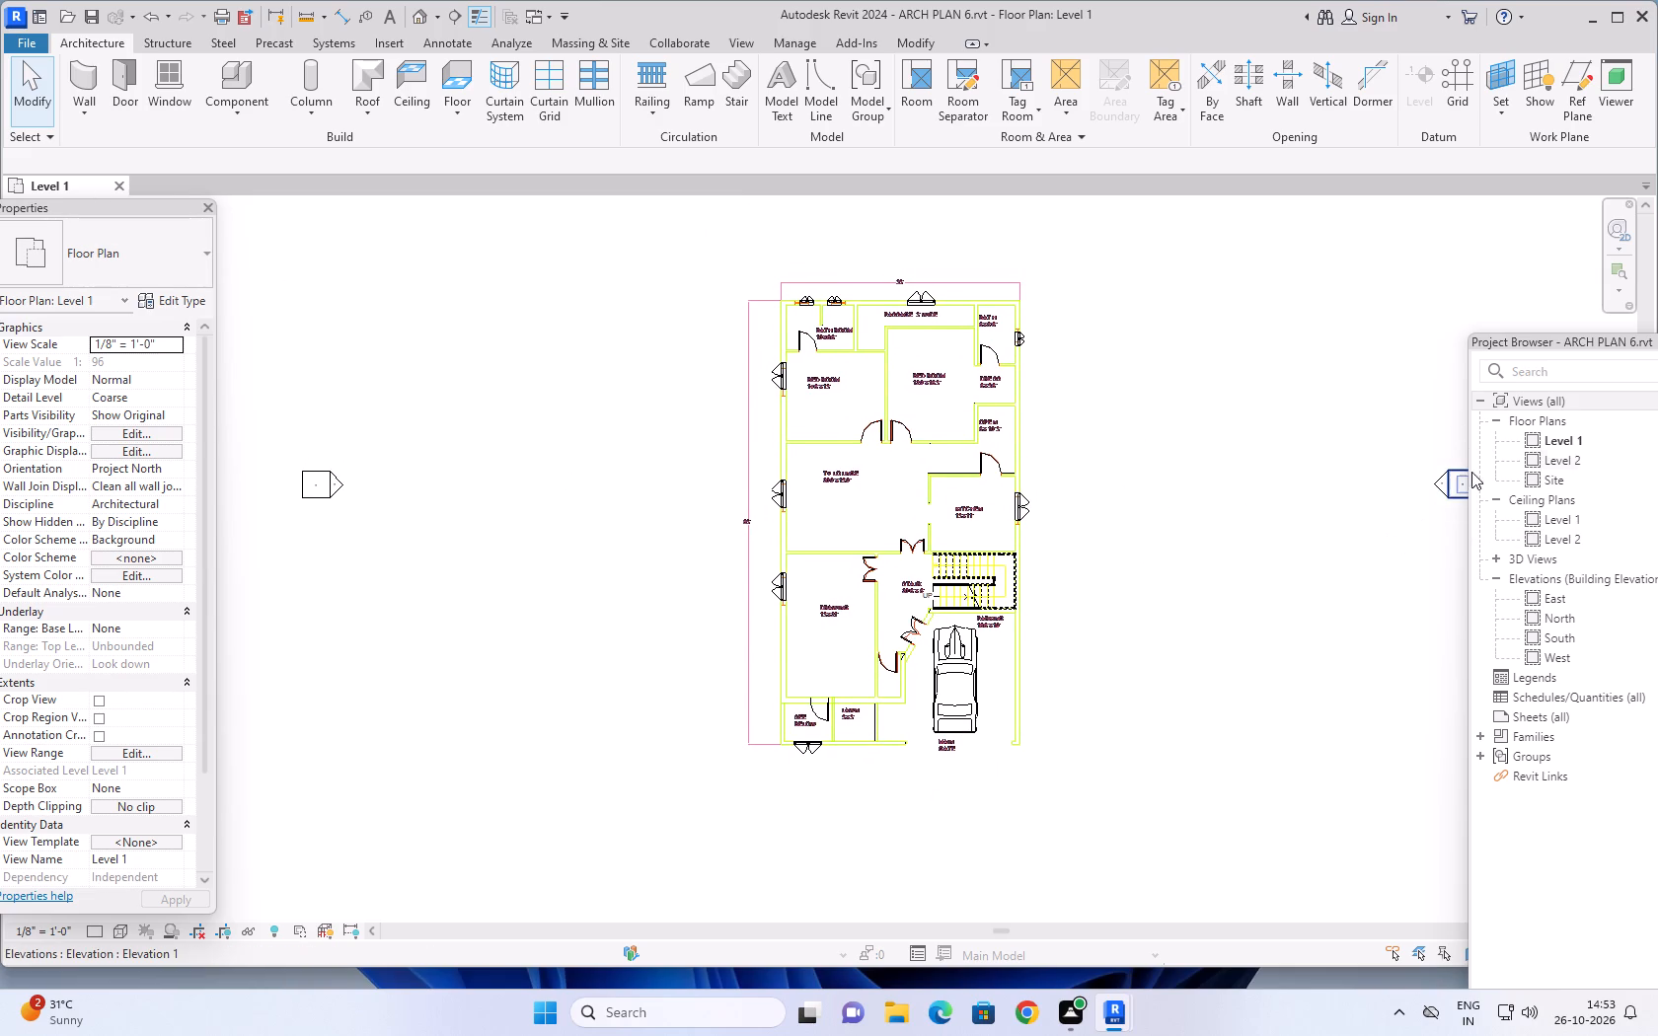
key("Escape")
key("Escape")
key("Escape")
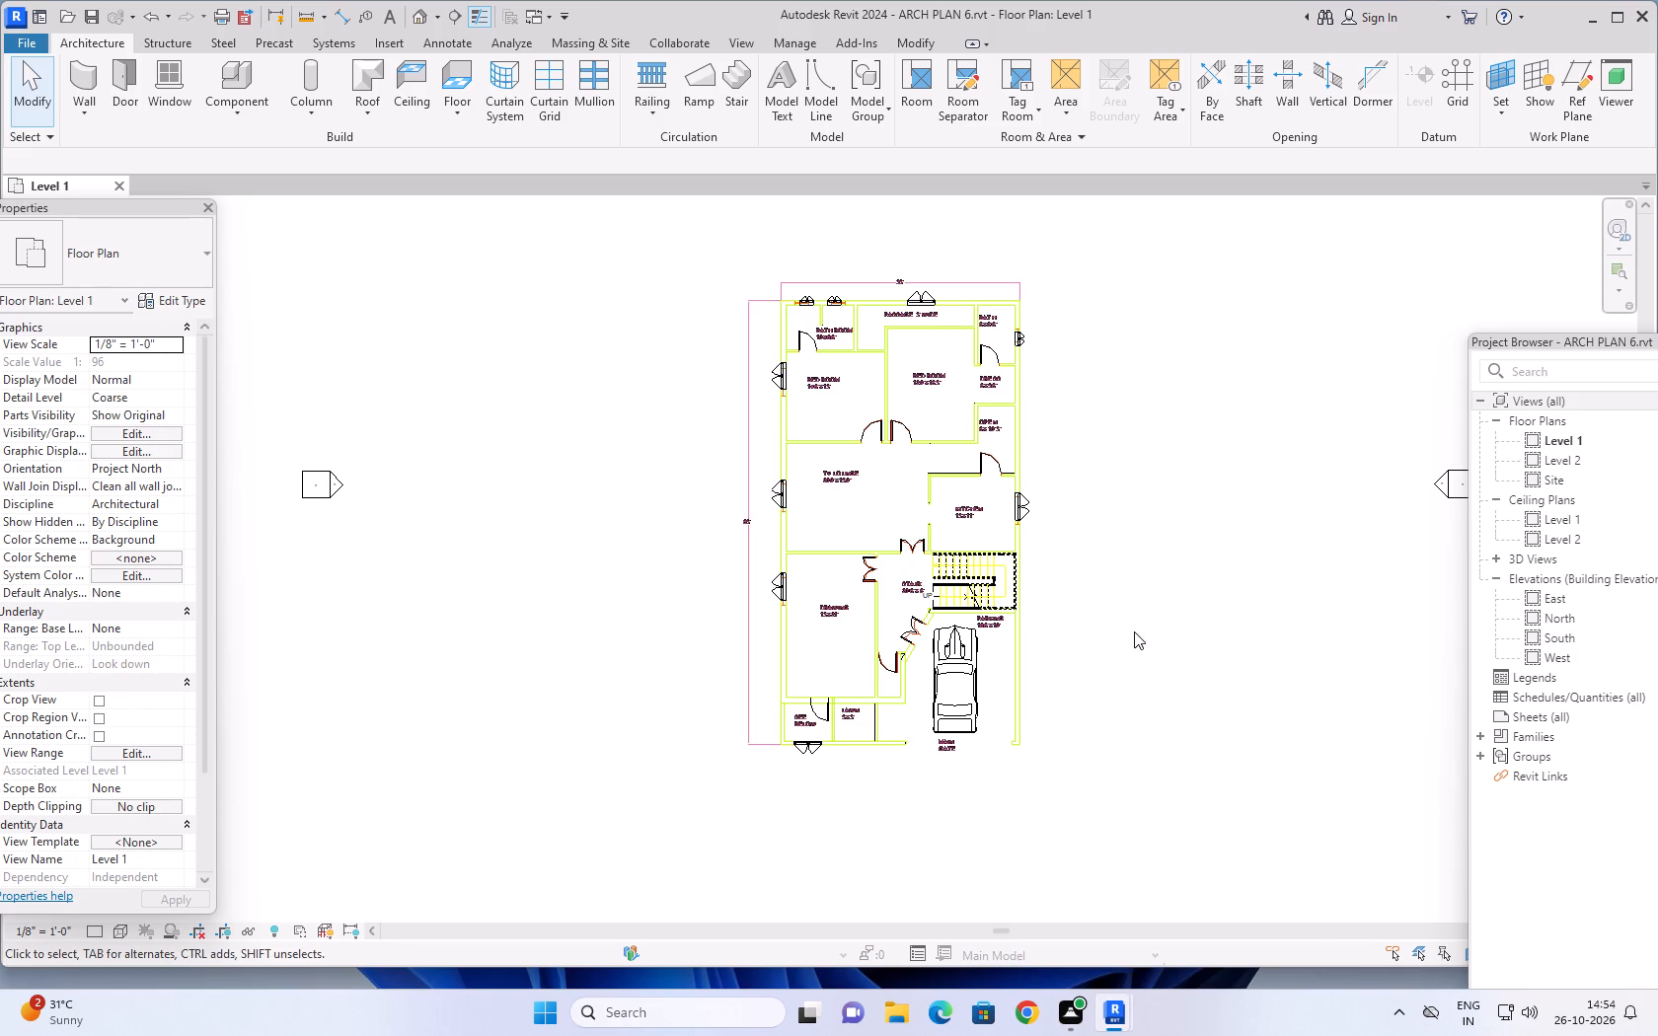
Open the default 3D view and examine the house's walls, windows, doors and stair from several angles.
left_click(416, 15)
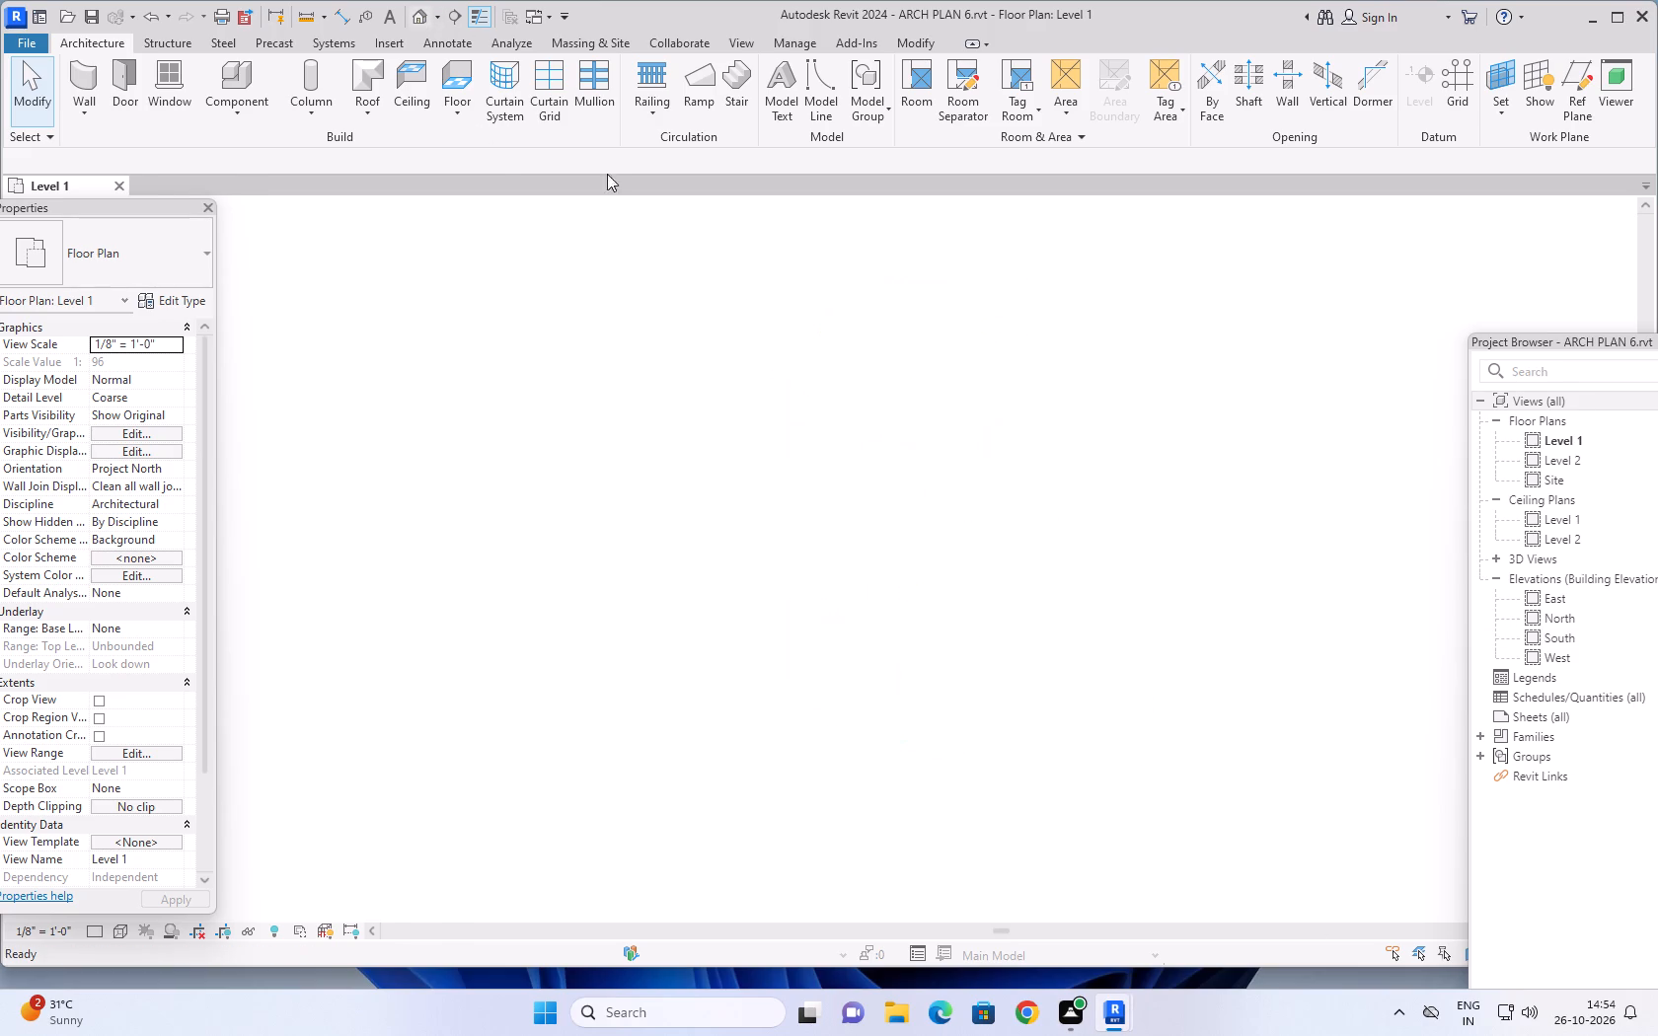
scroll(998, 559, "down", 1)
middle_click_drag(900, 716, 961, 703, "shift")
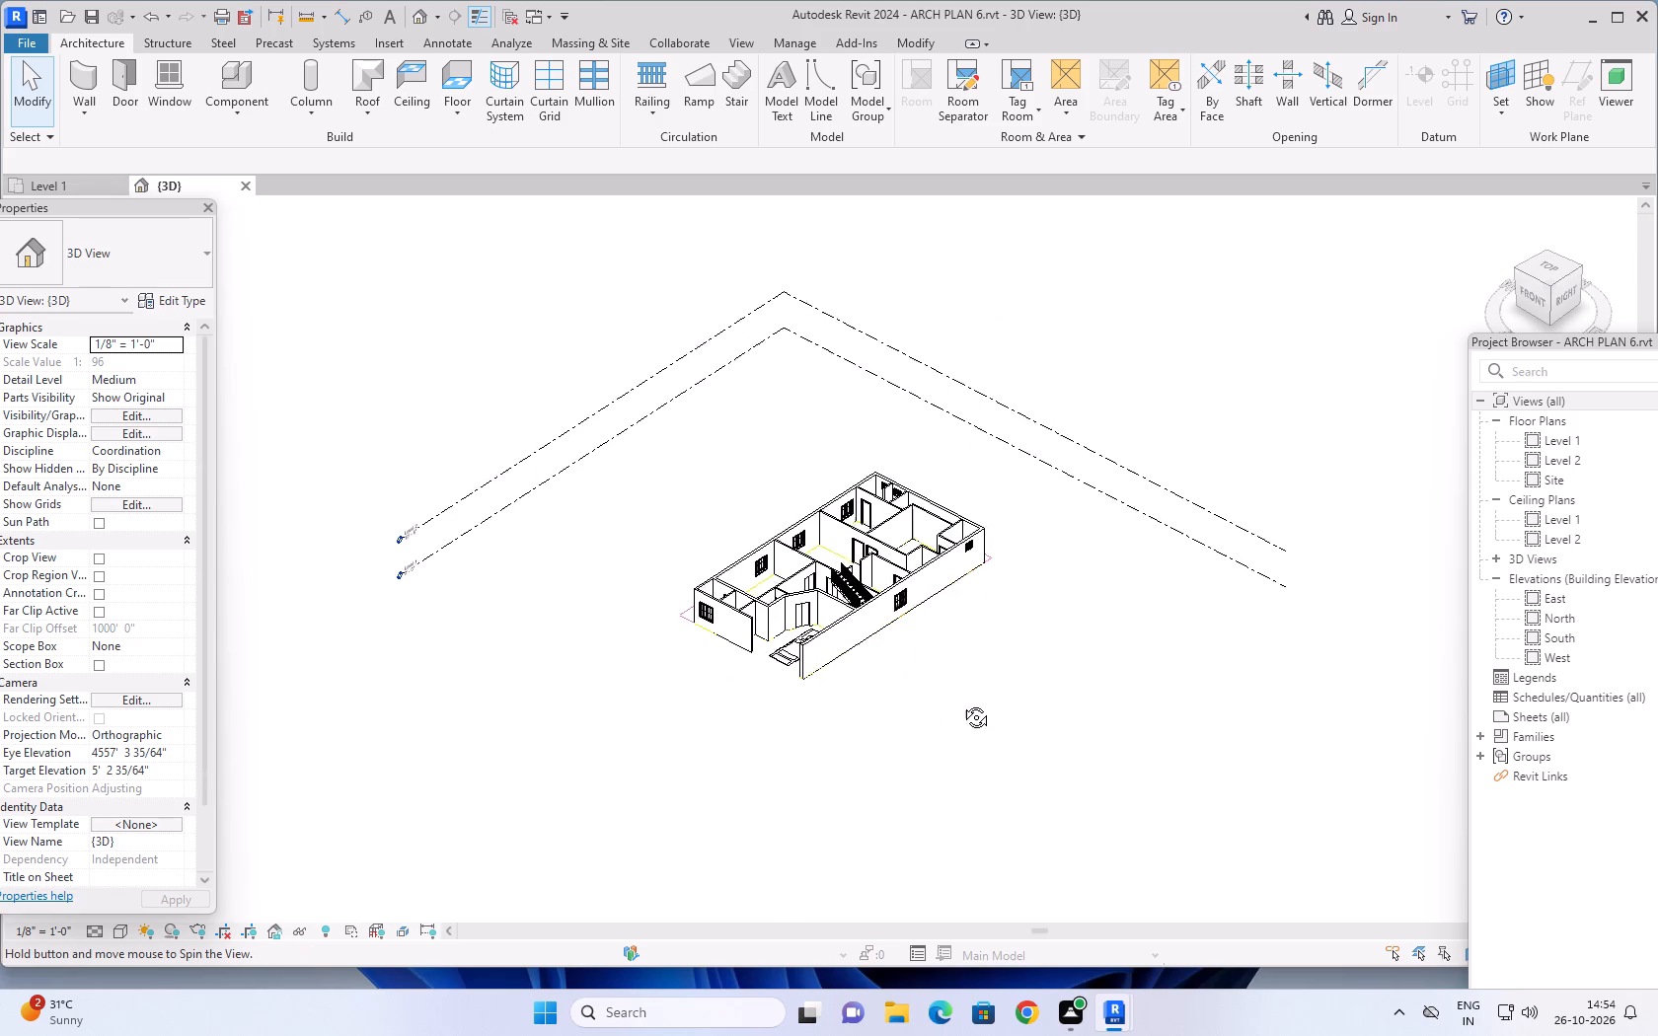
middle_click_drag(961, 703, 959, 787, "shift")
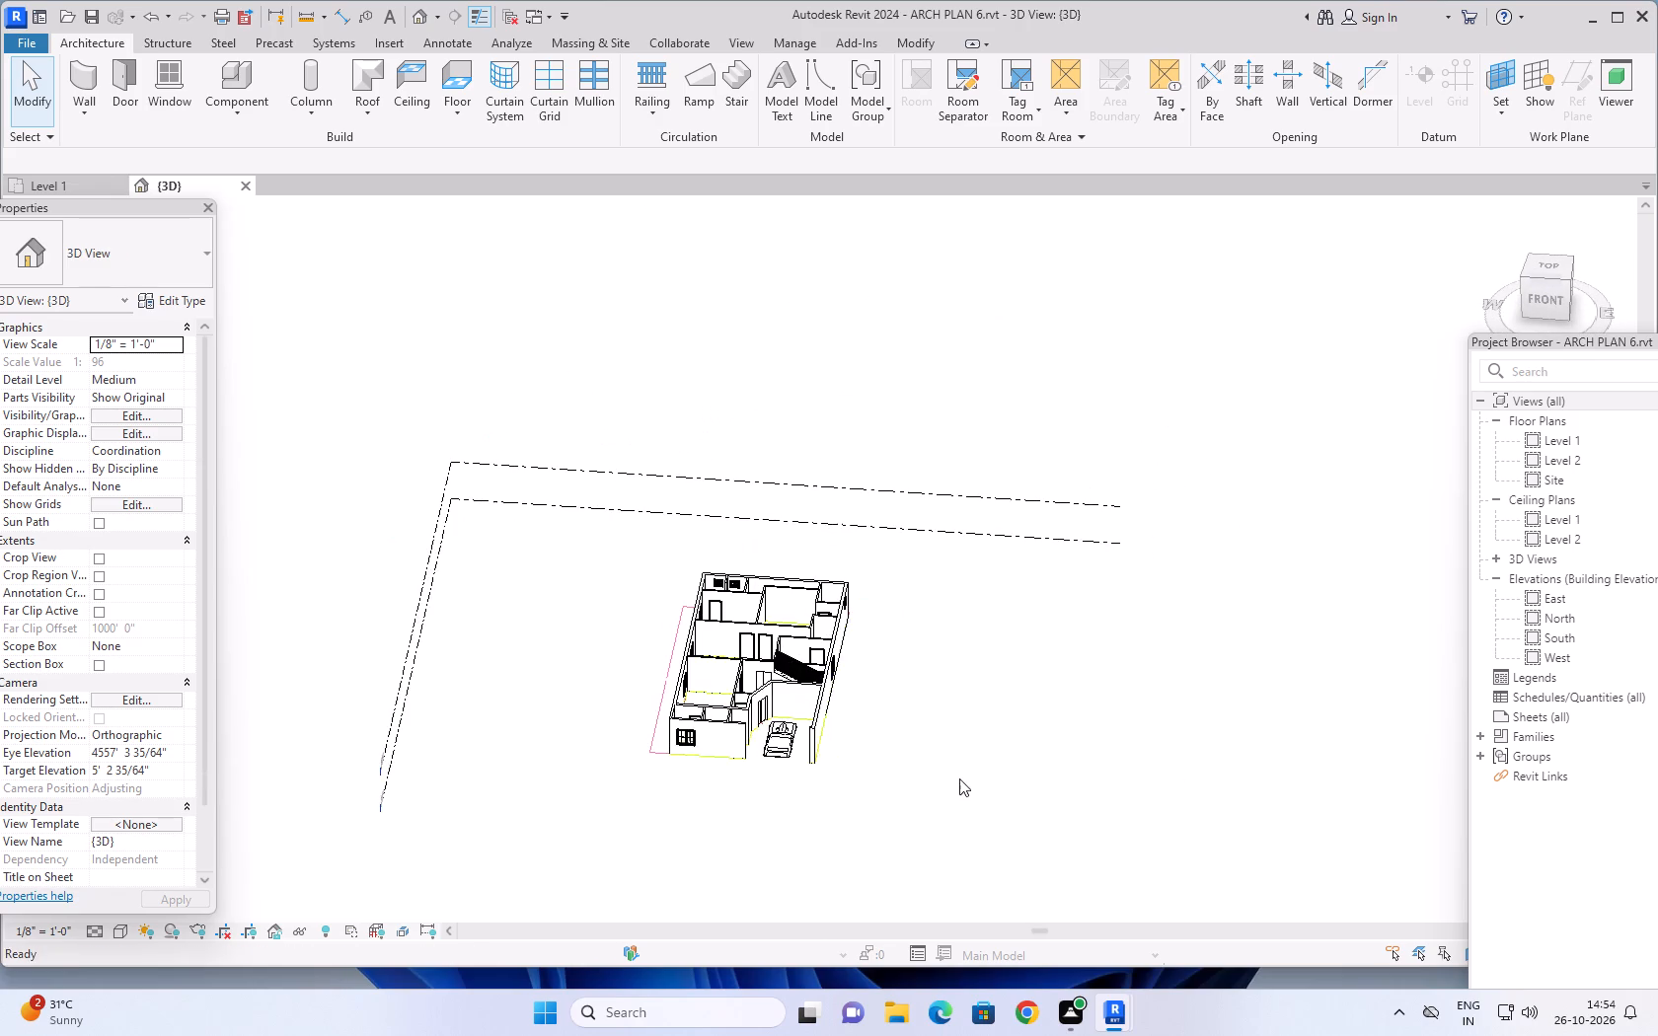
middle_click_drag(986, 666, 1190, 722)
middle_click_drag(1167, 734, 1008, 759, "shift")
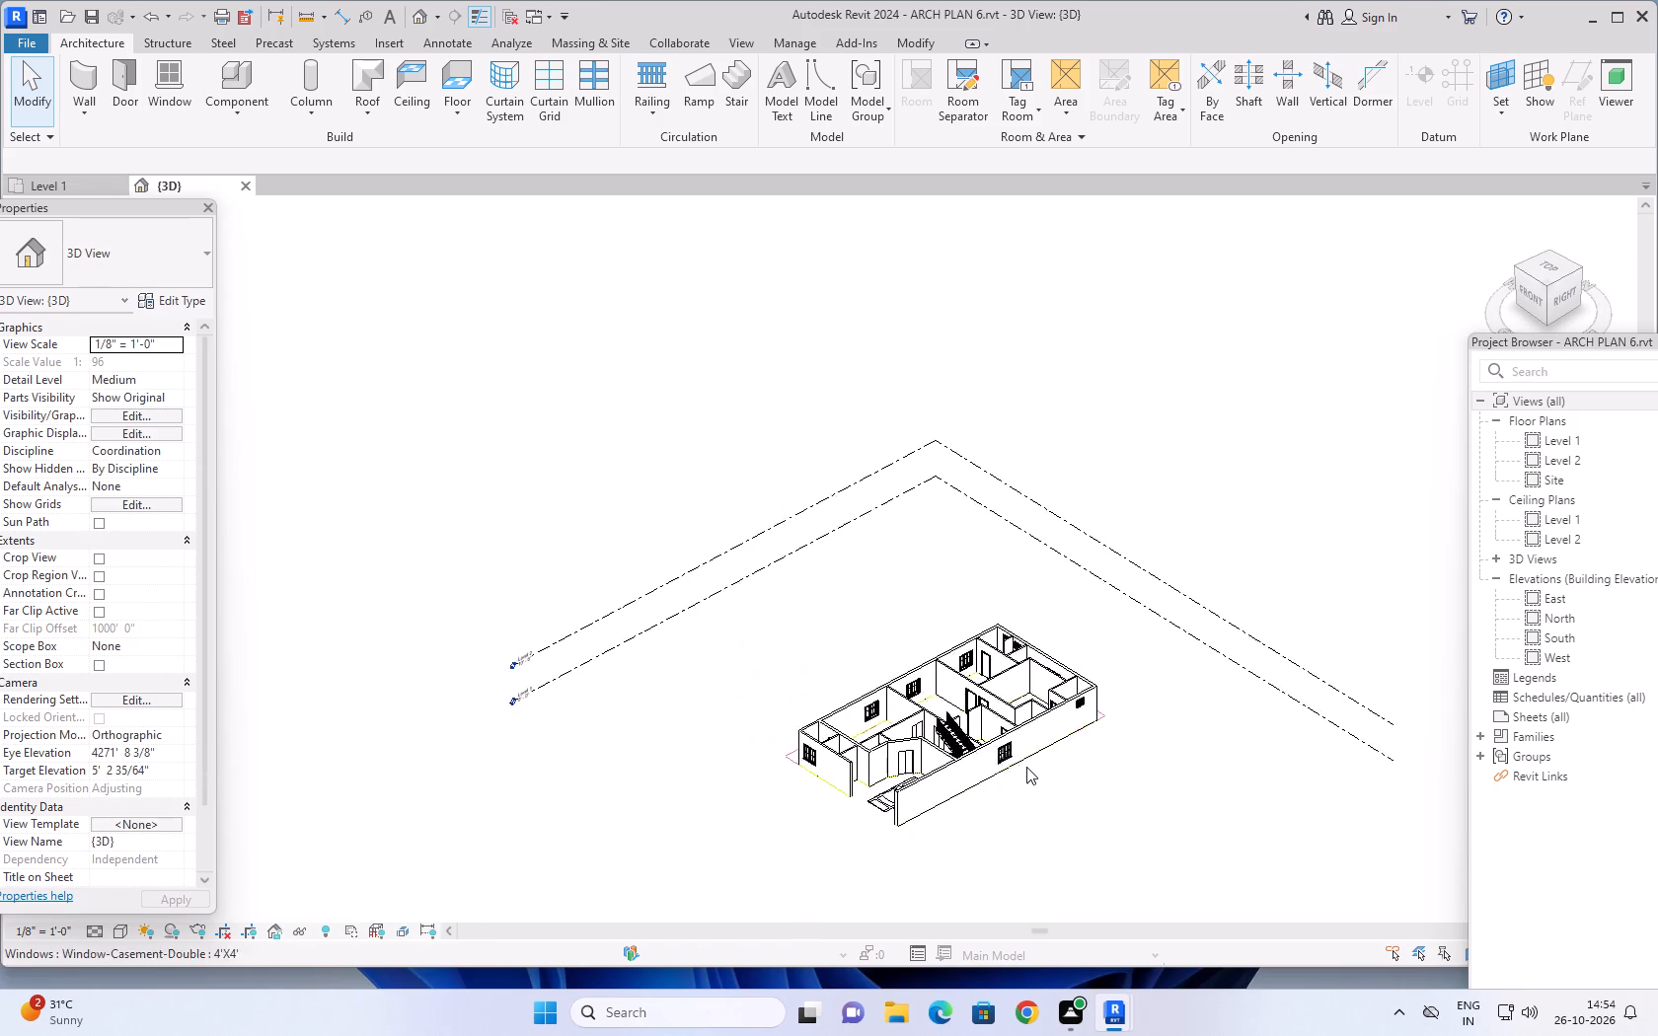
scroll(1036, 770, "up", 3)
middle_click_drag(1068, 749, 1096, 704)
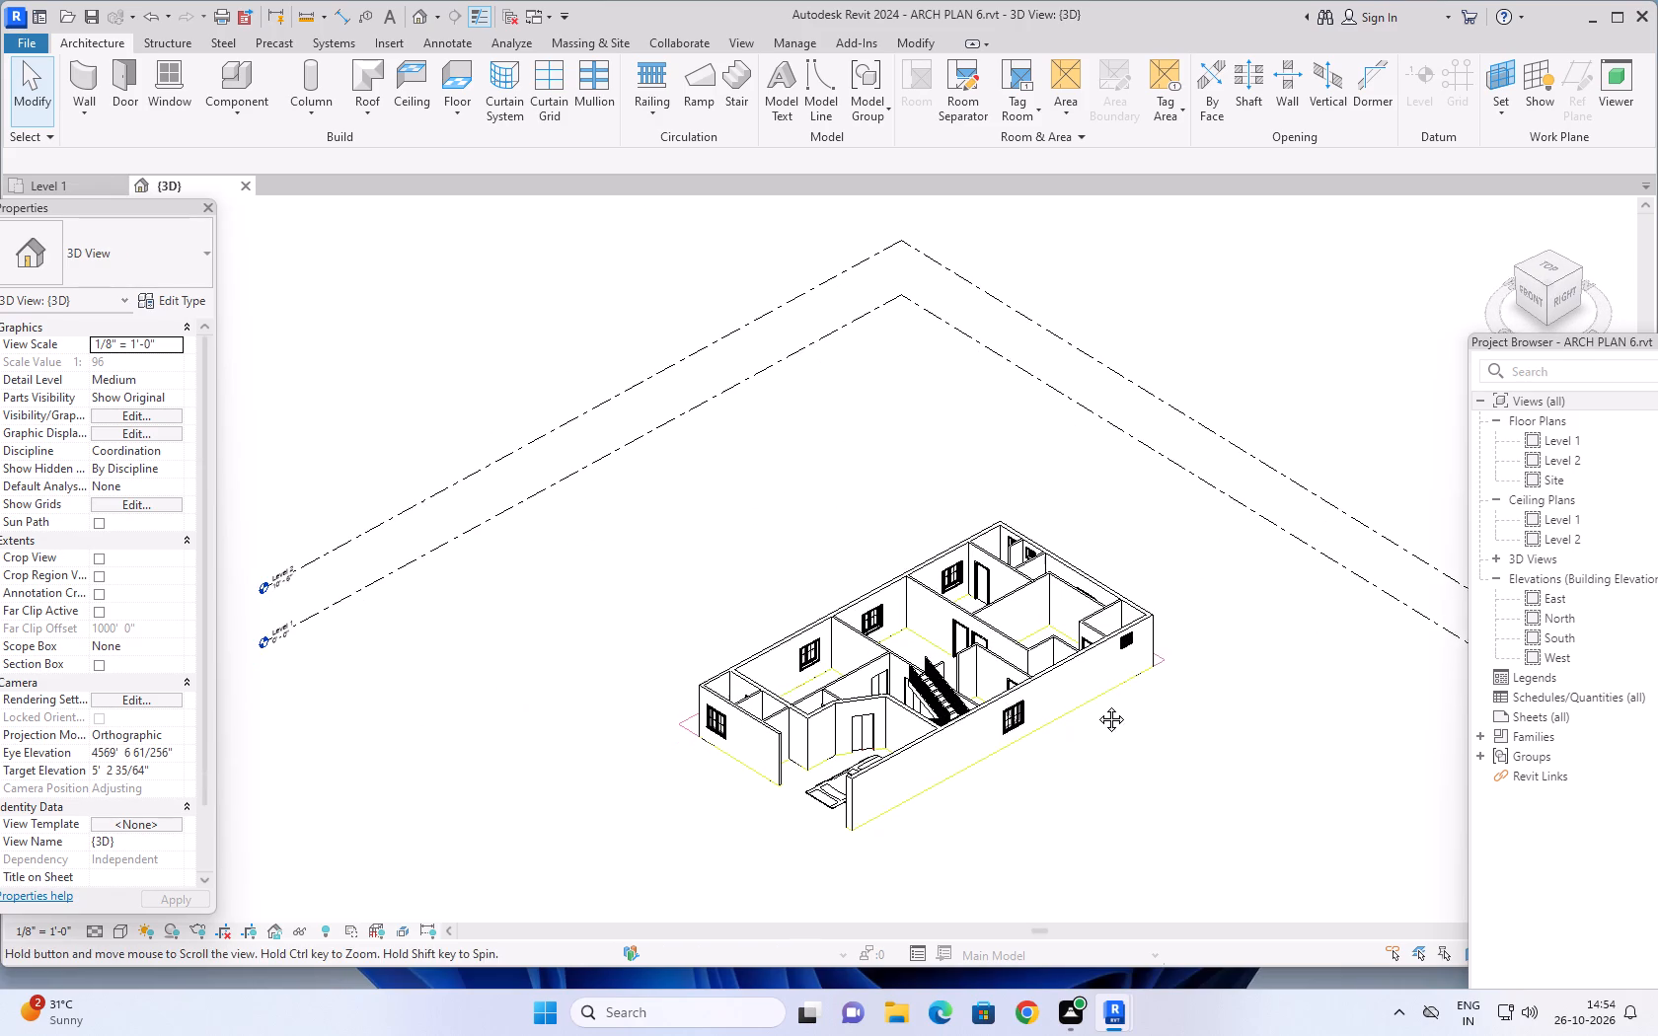
middle_click_drag(1096, 704, 1097, 703)
scroll(1091, 719, "up", 3, "shift")
scroll(1099, 716, "up", 3)
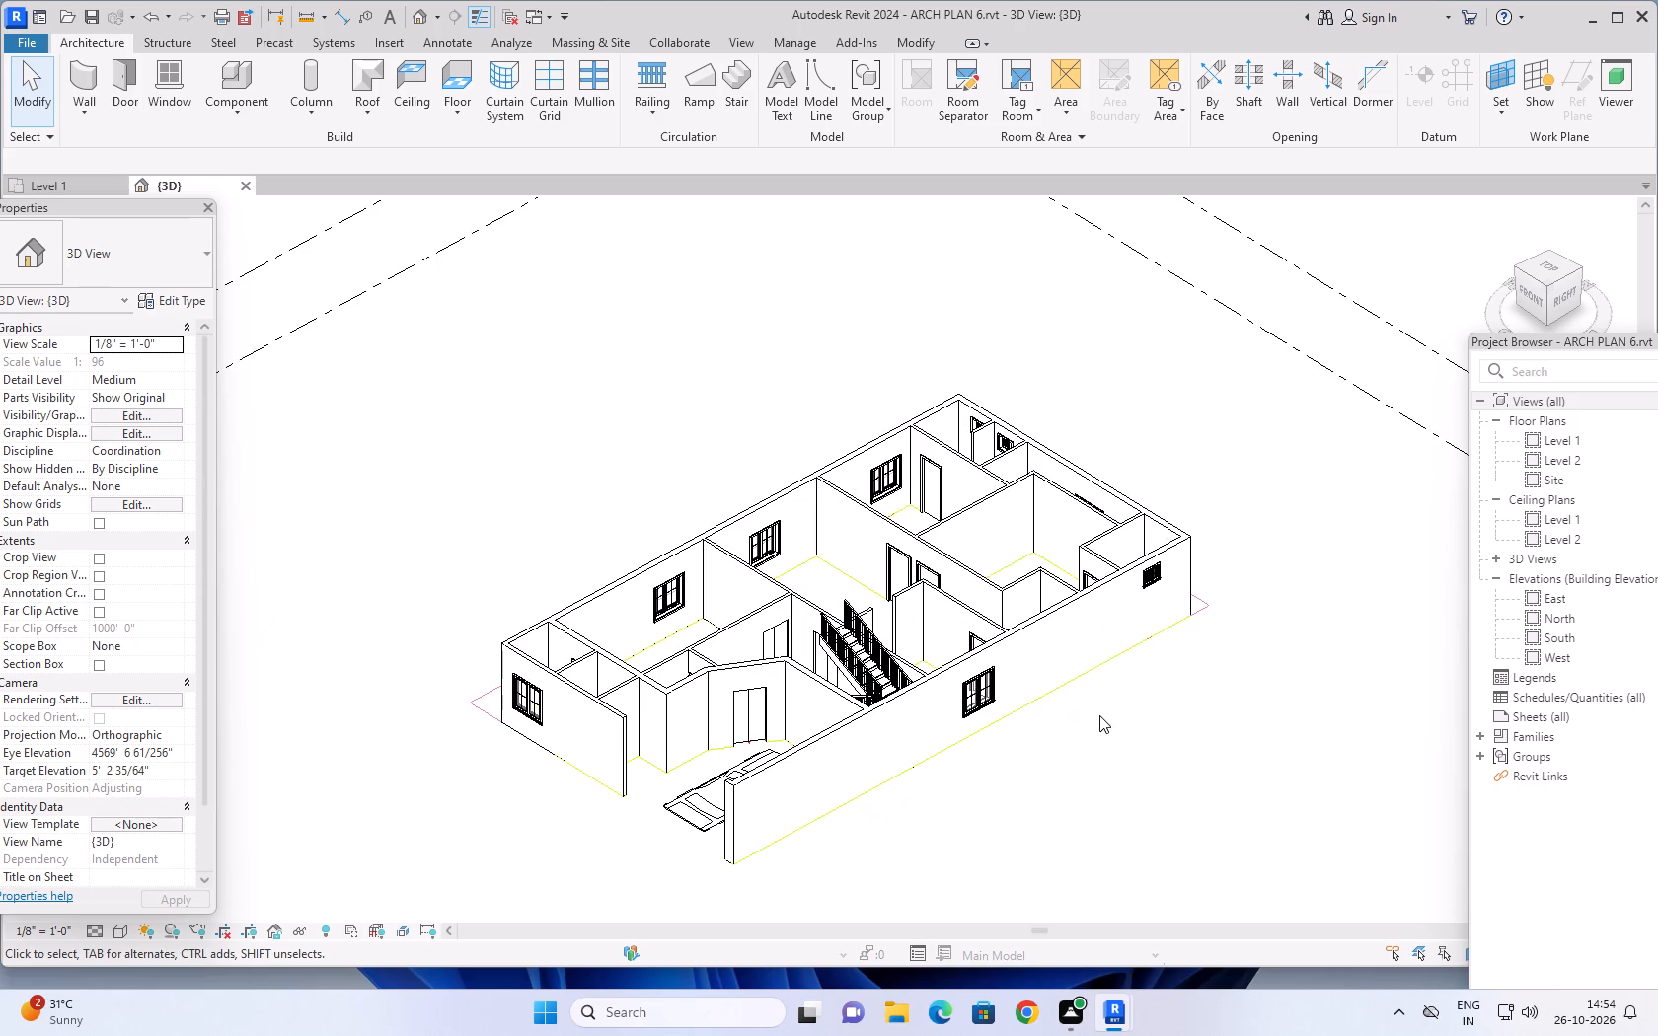
middle_click_drag(1099, 715, 1096, 828, "shift")
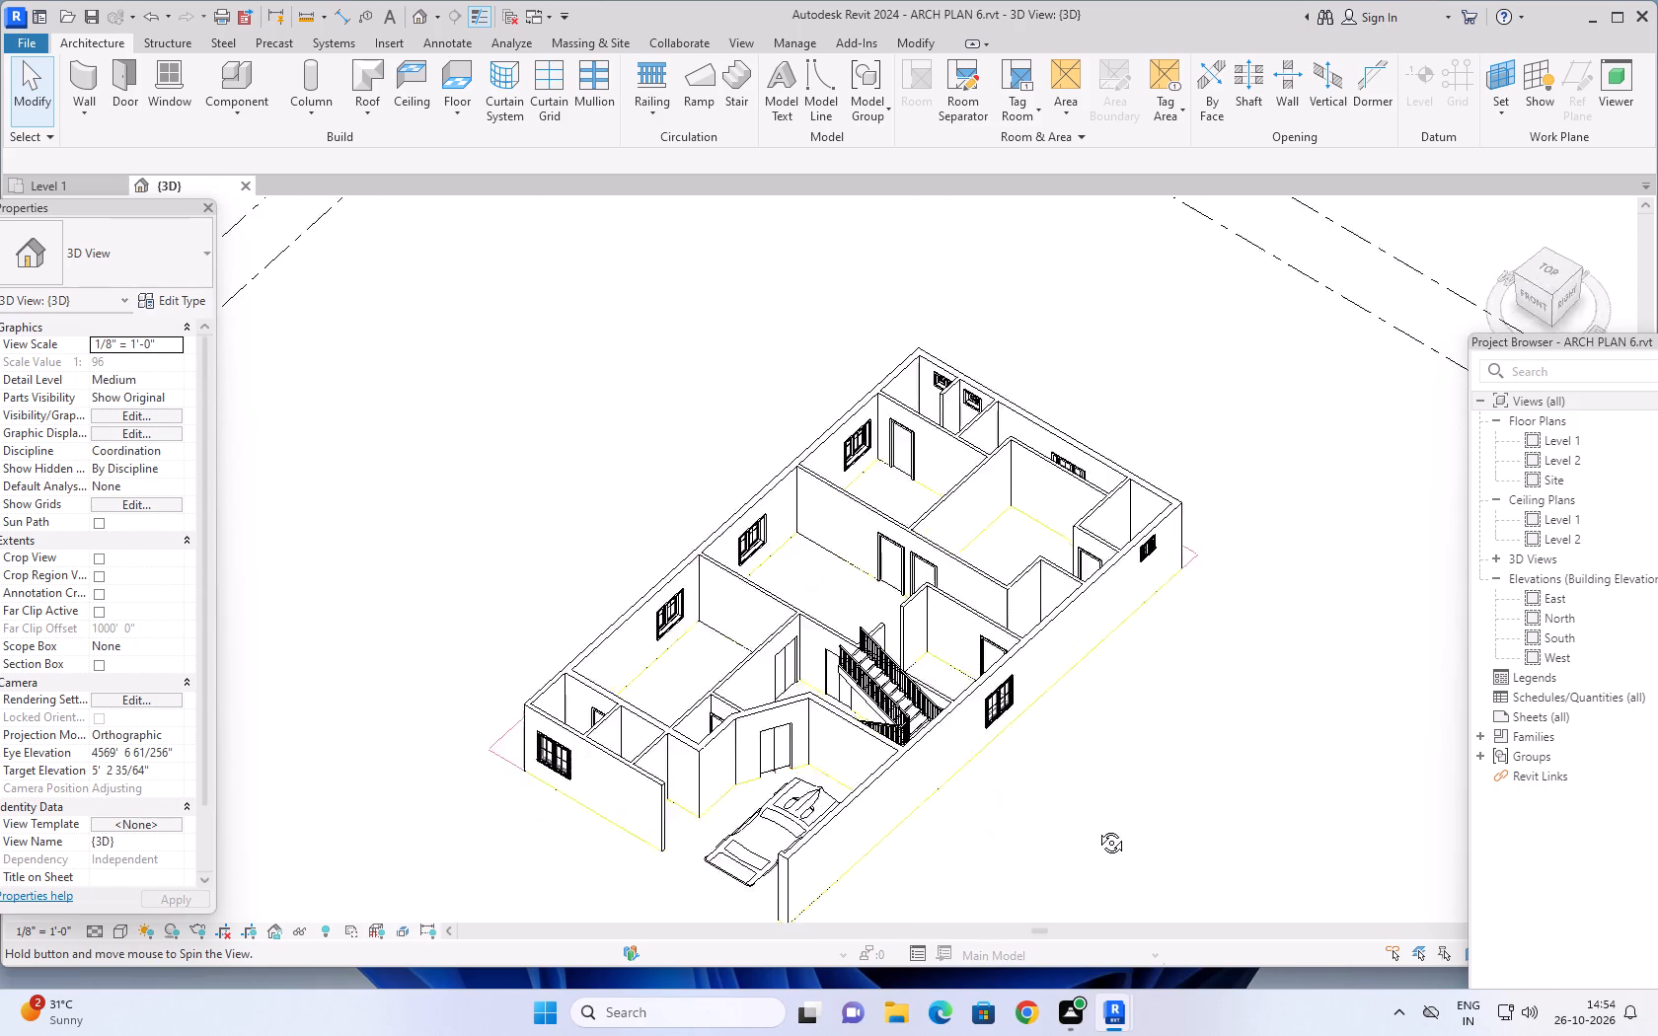
middle_click_drag(1096, 828, 1208, 765, "shift")
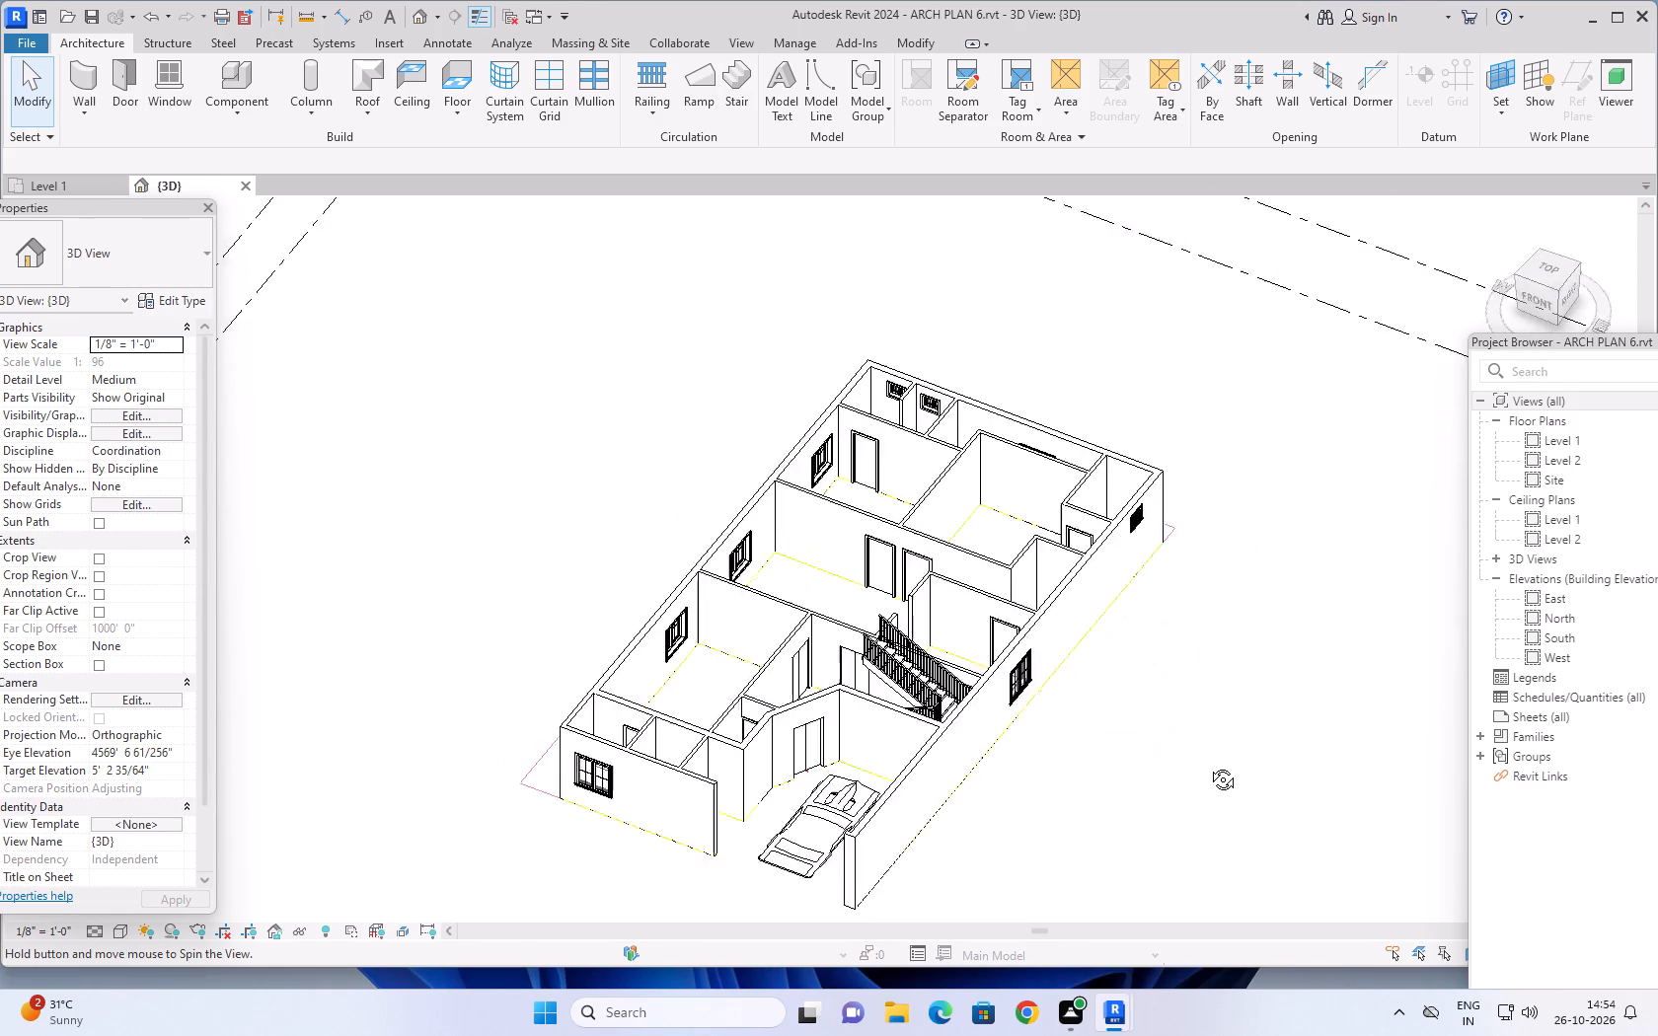
middle_click_drag(1208, 765, 1229, 750, "shift")
scroll(1199, 765, "down", 2)
middle_click_drag(1186, 772, 1214, 743)
middle_click_drag(1216, 731, 1203, 730)
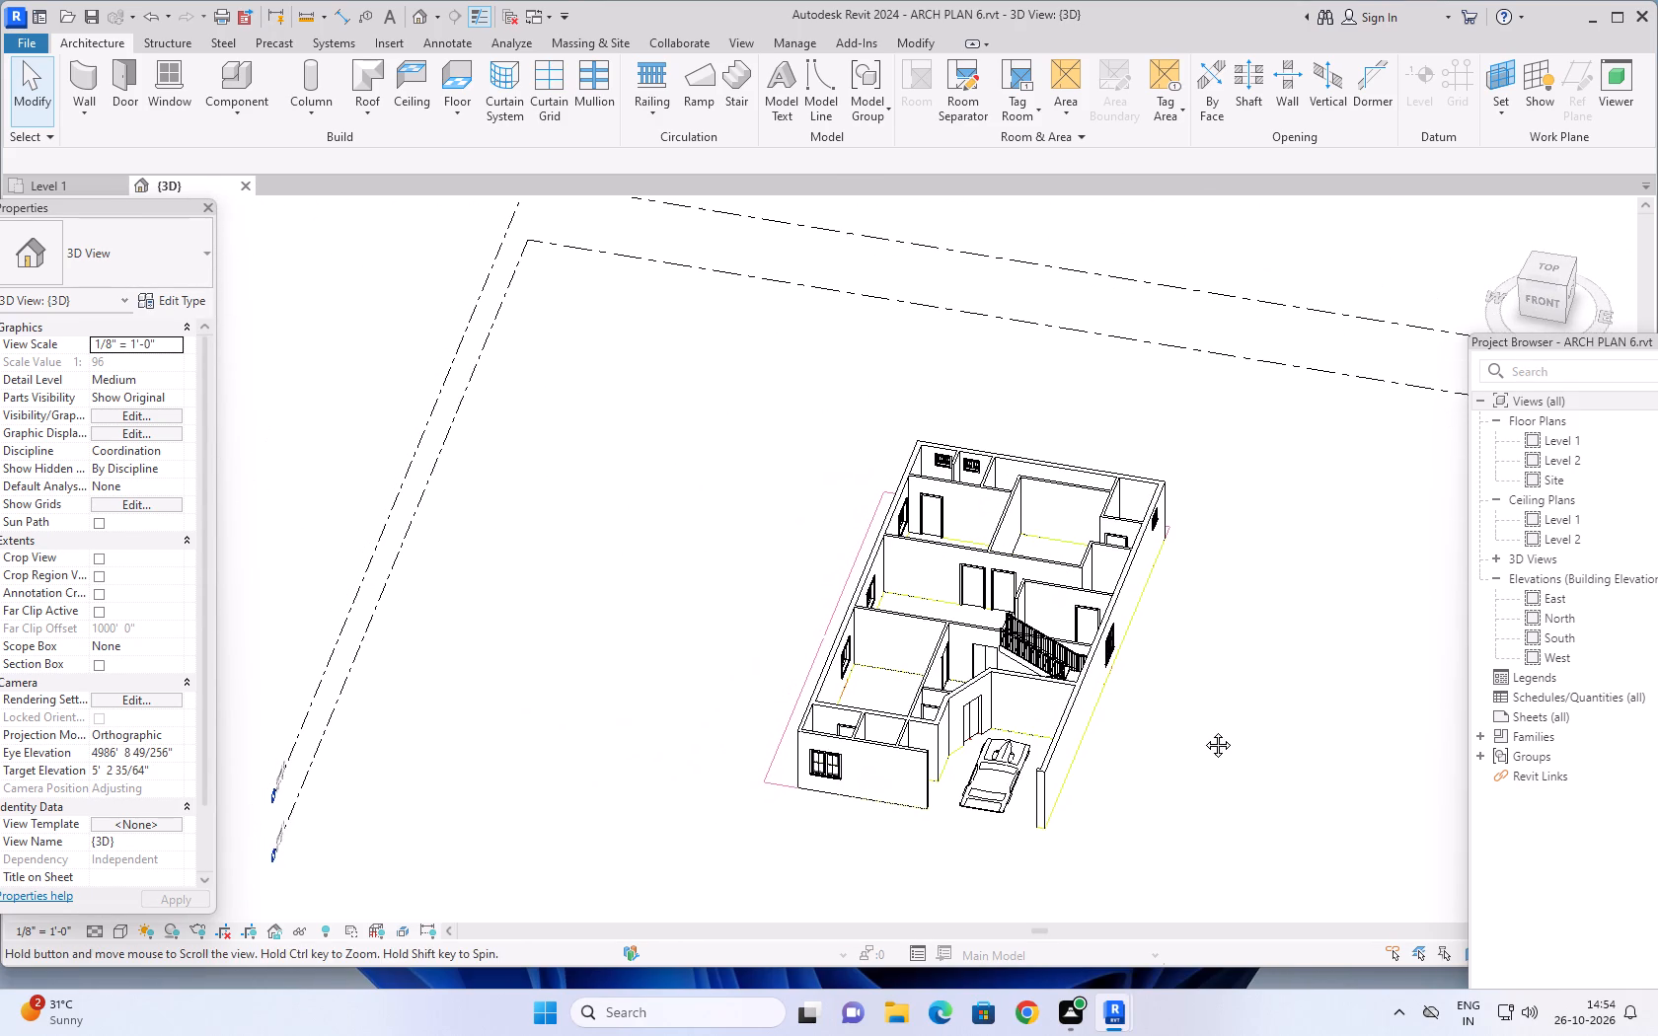
middle_click_drag(1203, 730, 1154, 736)
Set the 3D view's visual style to Realistic and its detail level to Fine.
left_click(126, 927)
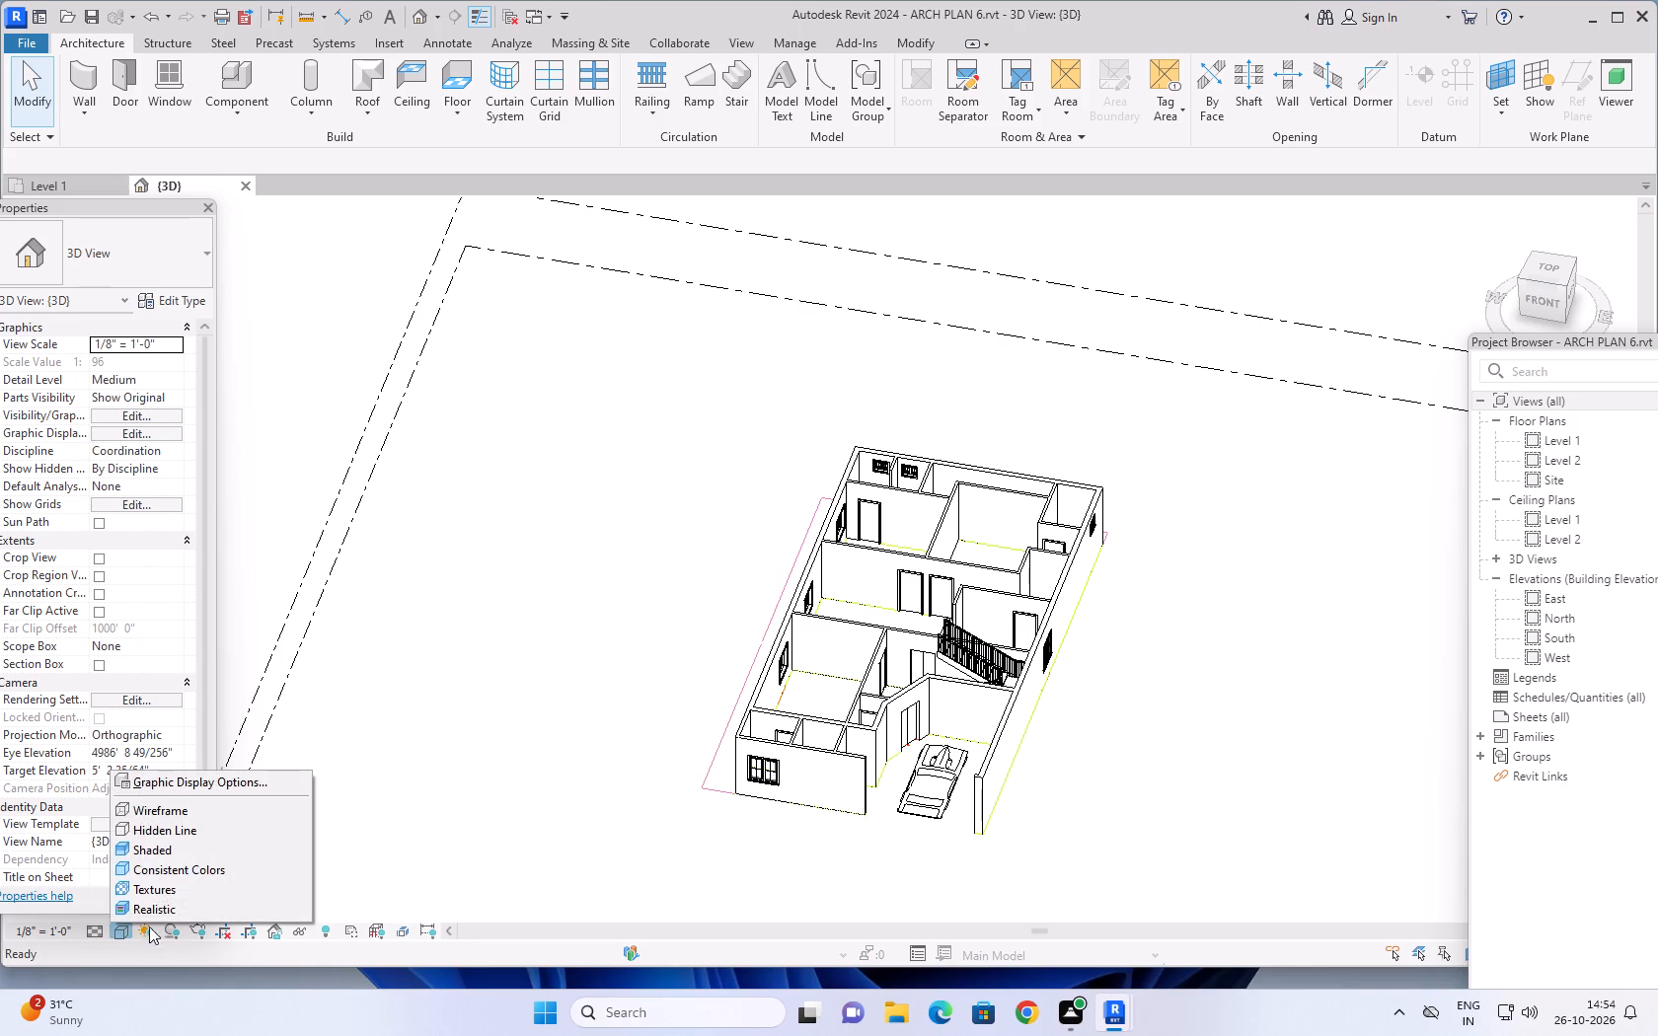
left_click(171, 904)
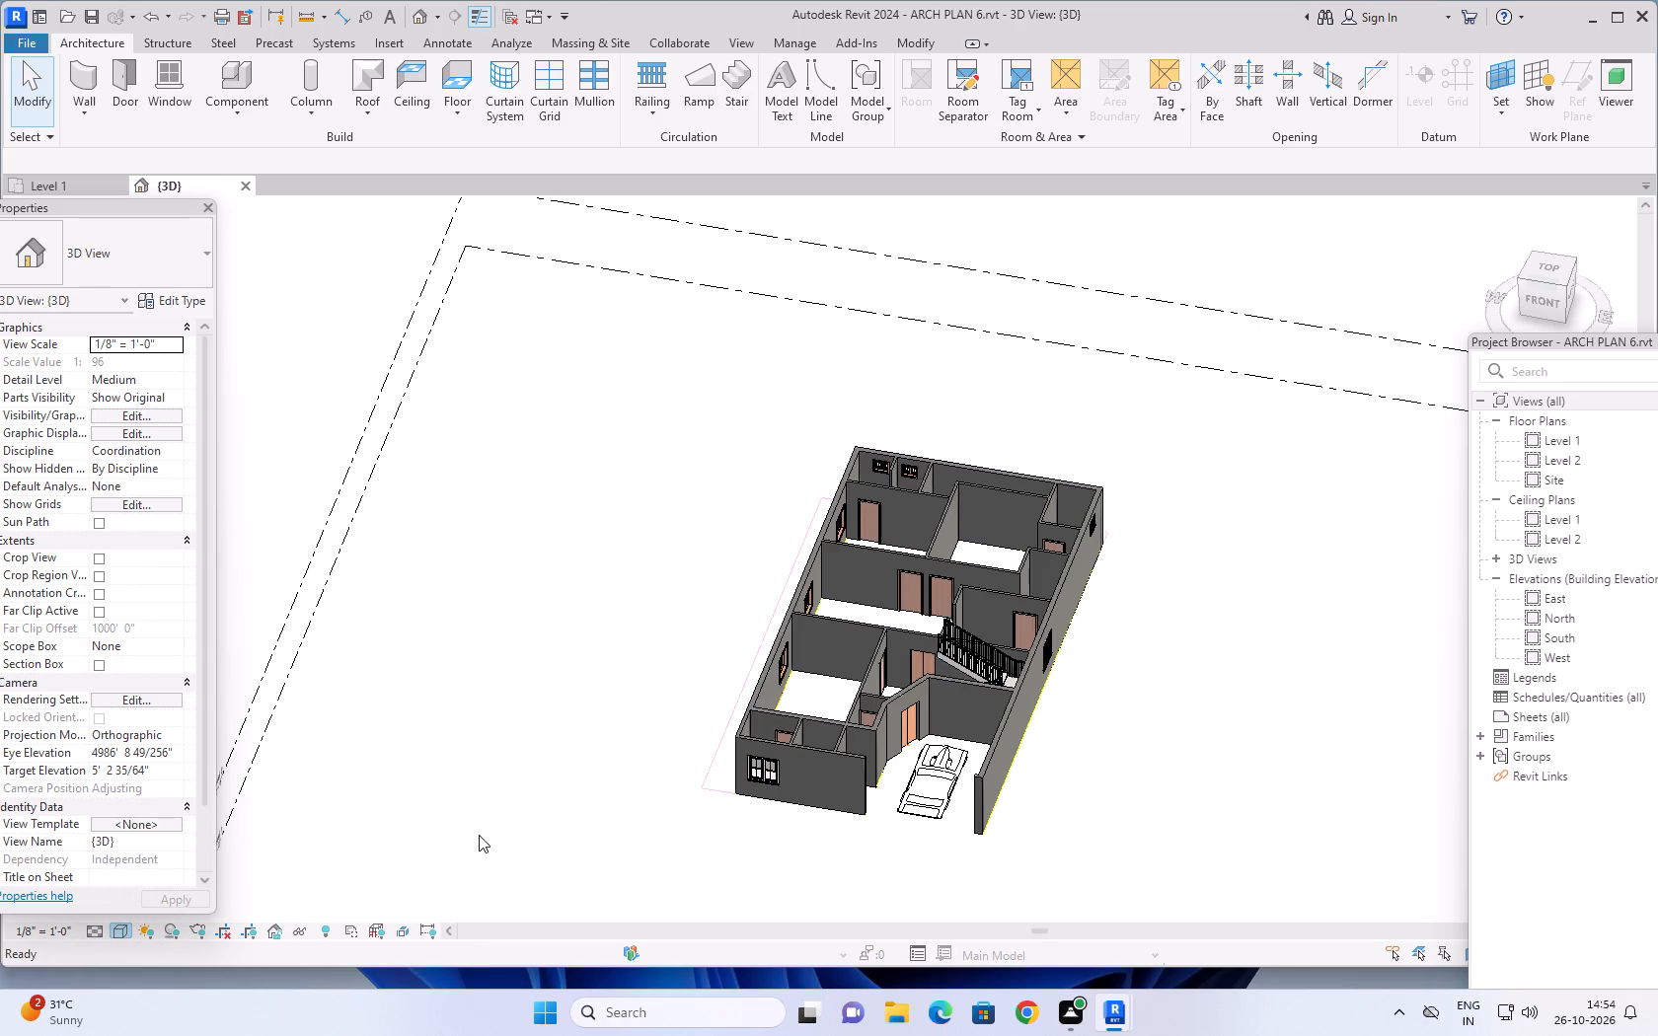
left_click(91, 930)
left_click(111, 905)
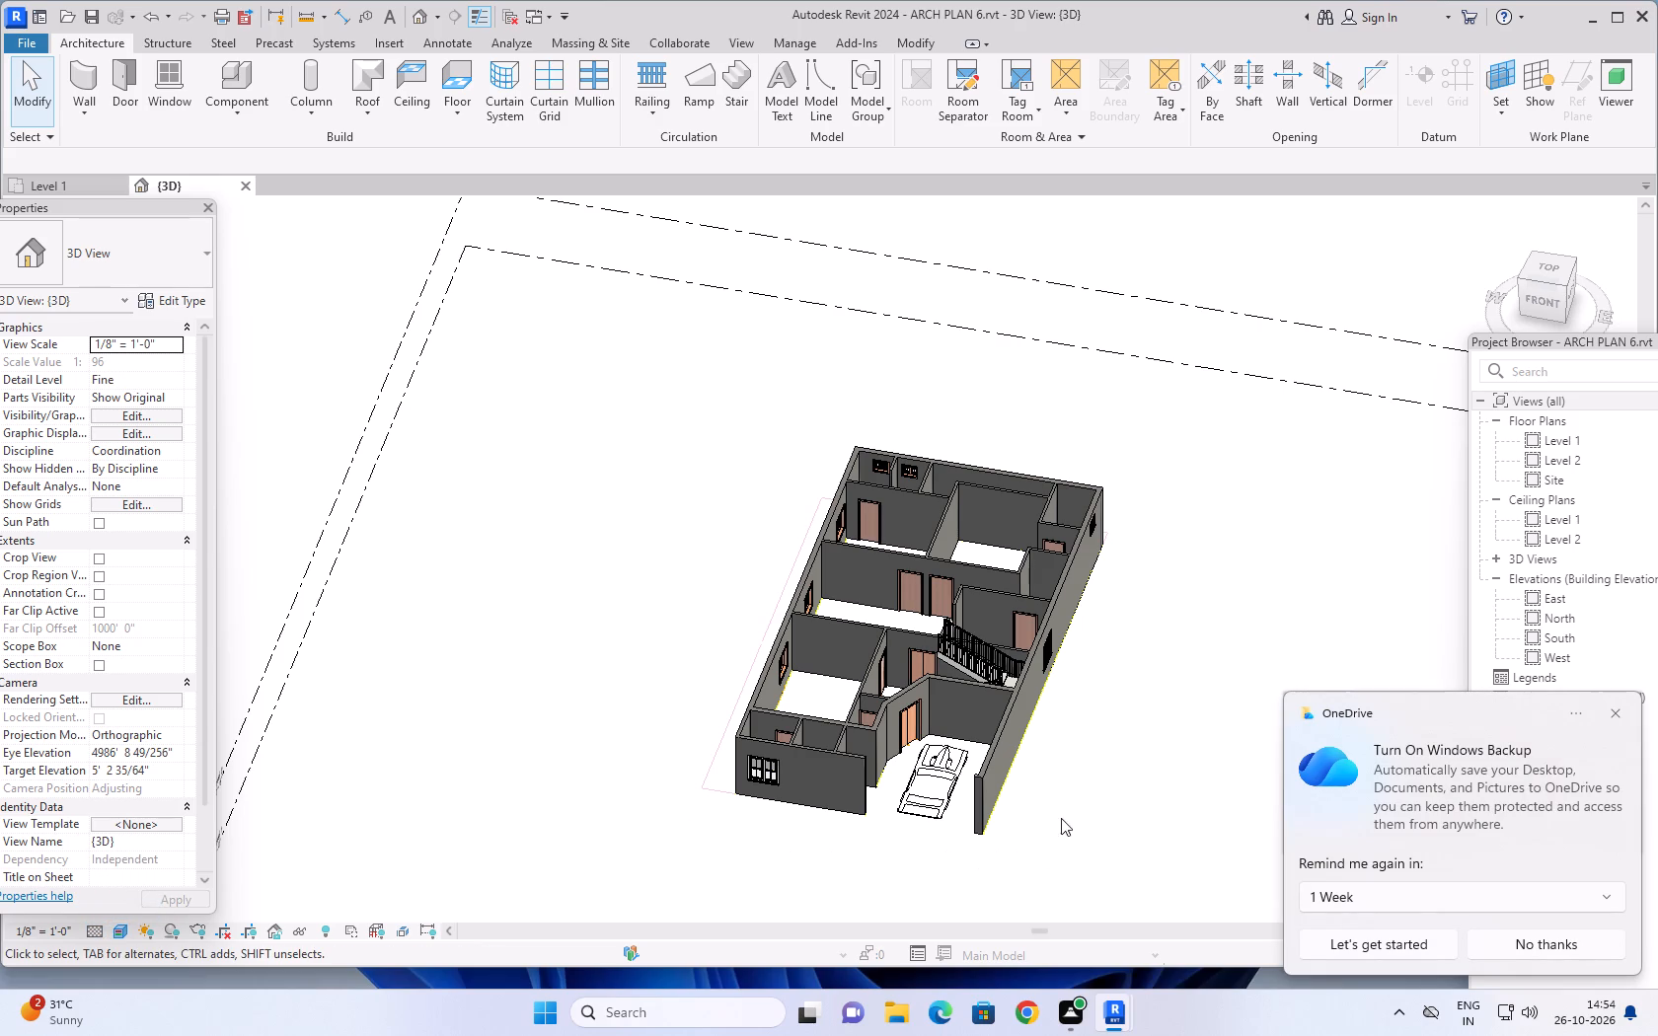
middle_click_drag(1037, 801, 976, 783)
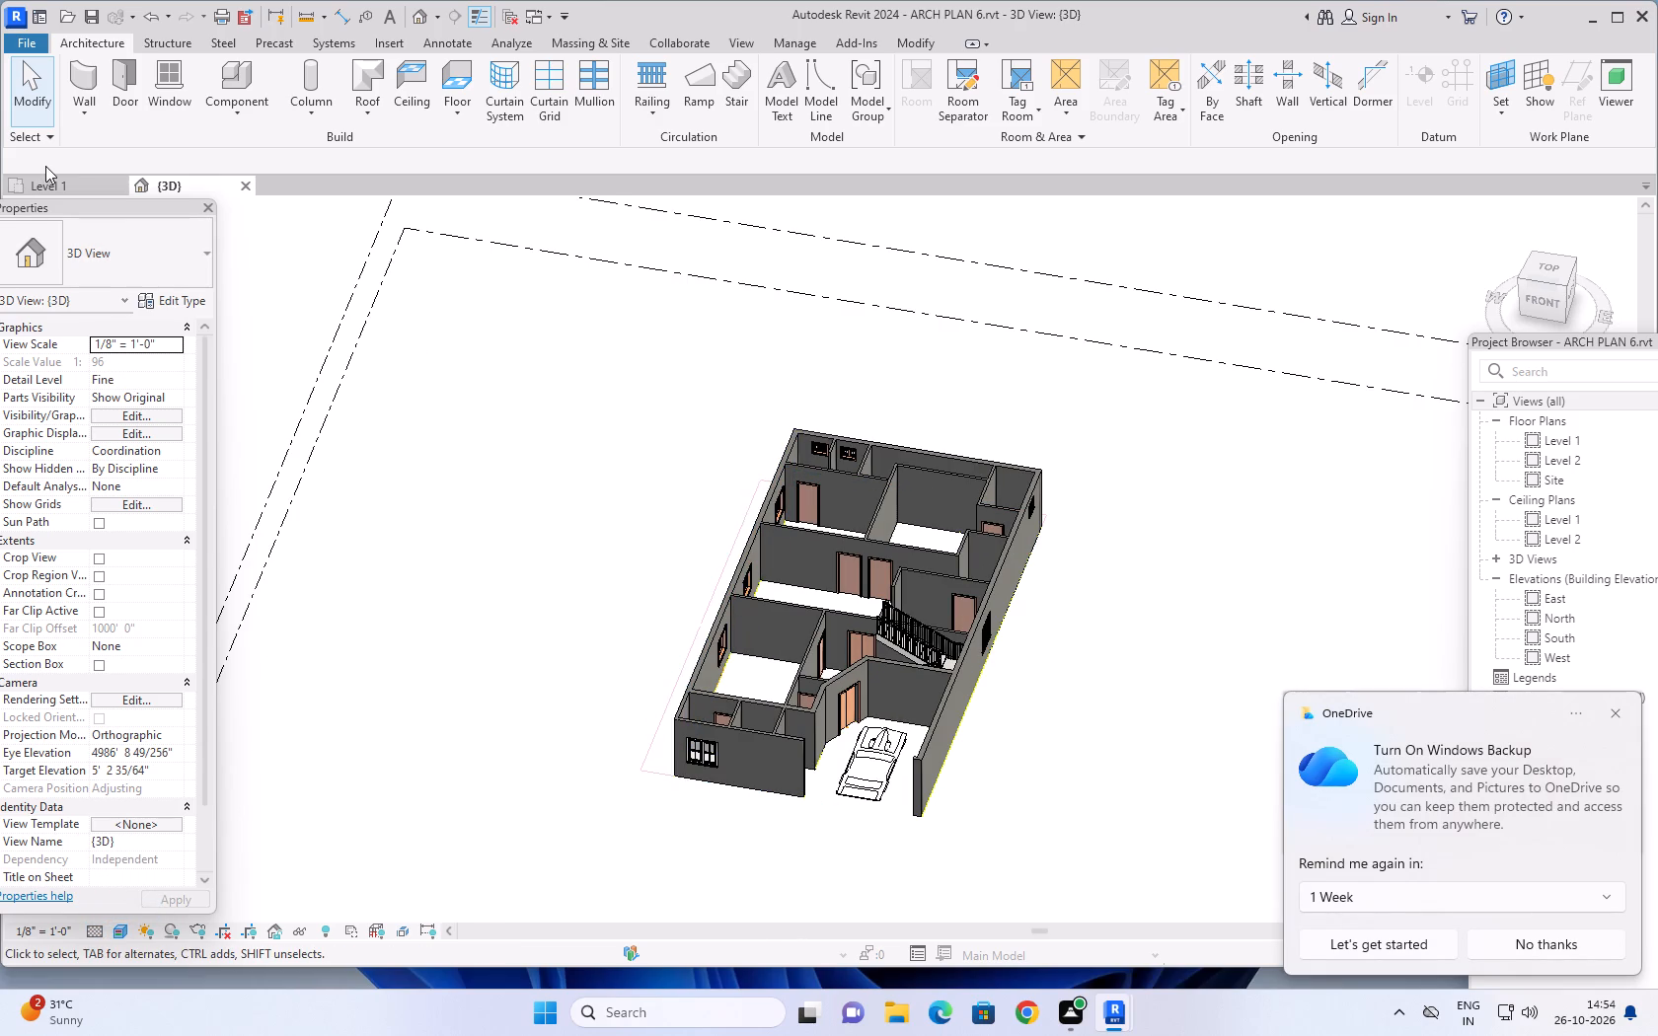
On the Level 1 plan, create a Generic - 12" architectural floor with a rectangular boundary along the outer corners of the 35' by 65' house.
left_click(51, 184)
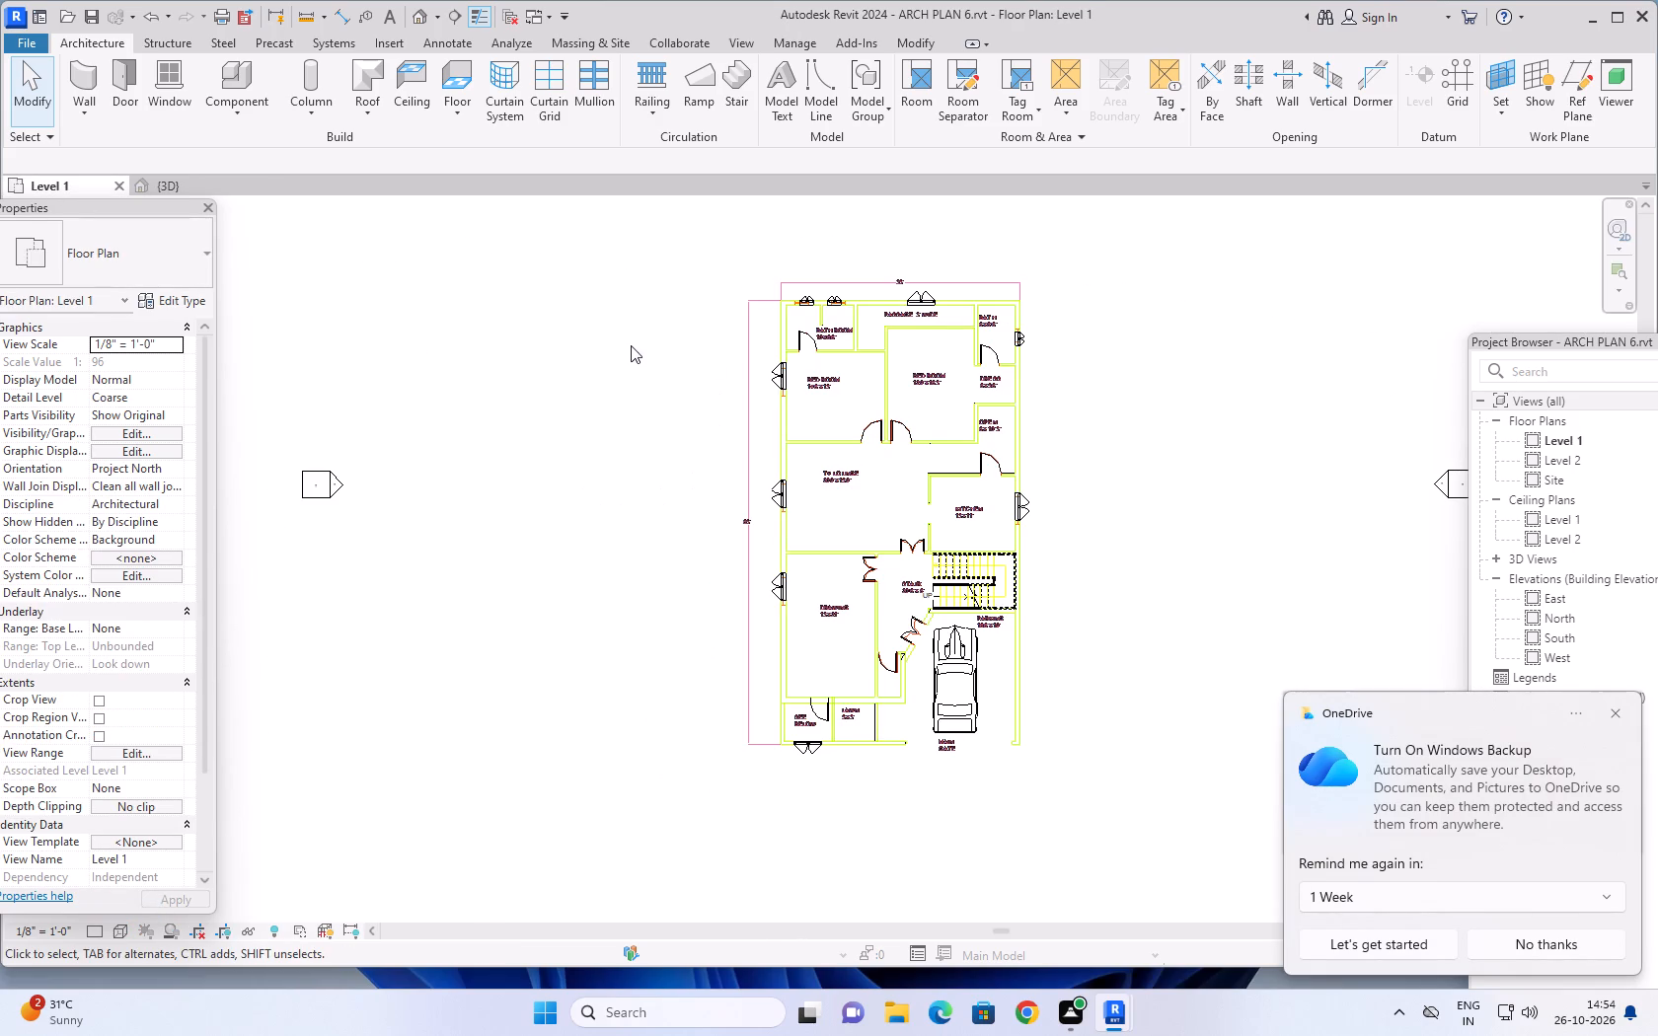
left_click(454, 111)
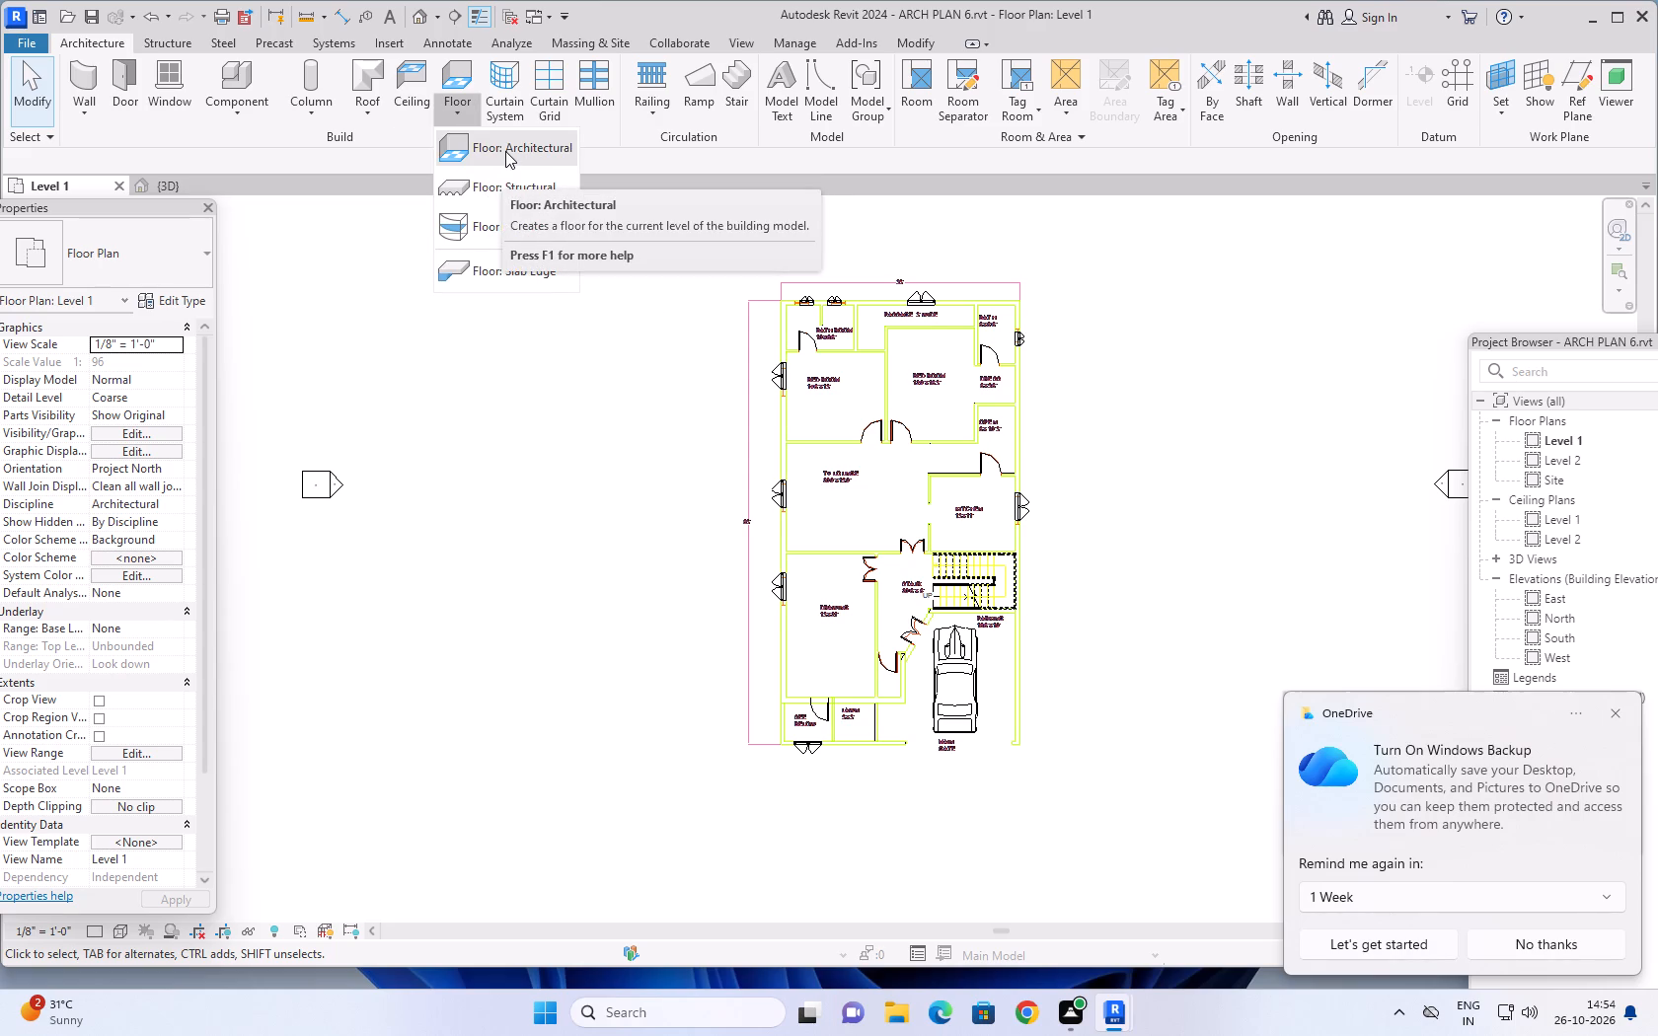
left_click(505, 151)
scroll(790, 306, "up", 5)
left_click(1029, 68)
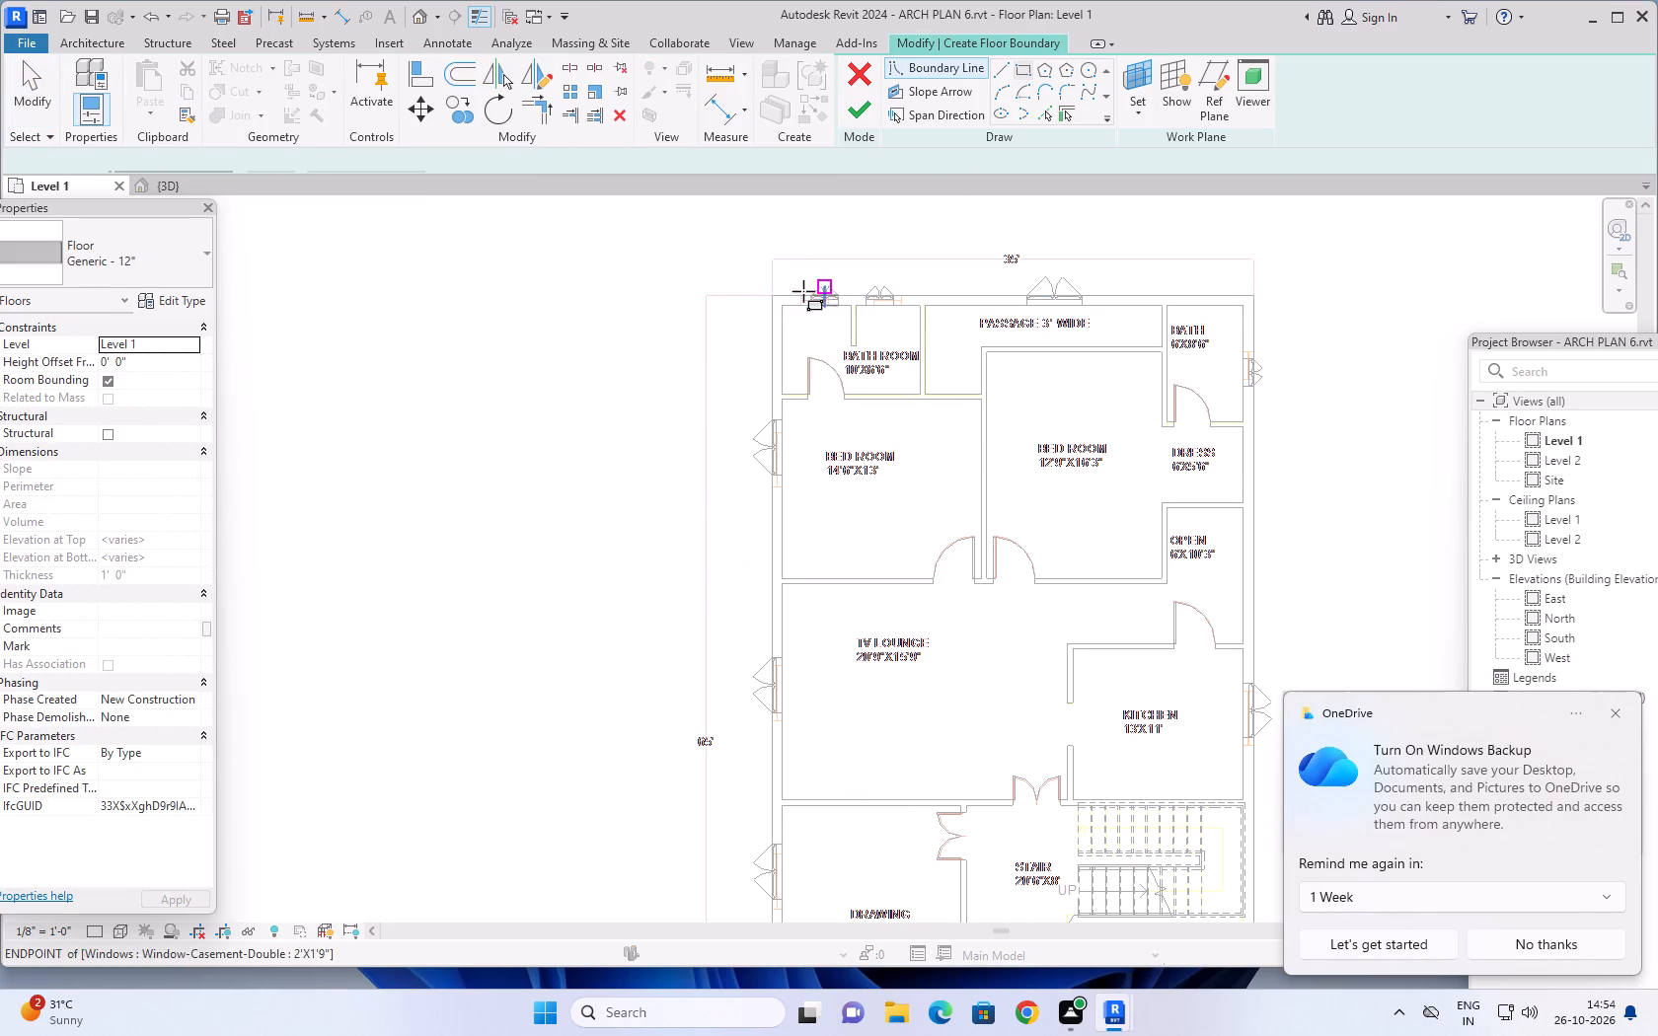
left_click(768, 294)
scroll(1060, 616, "down", 4)
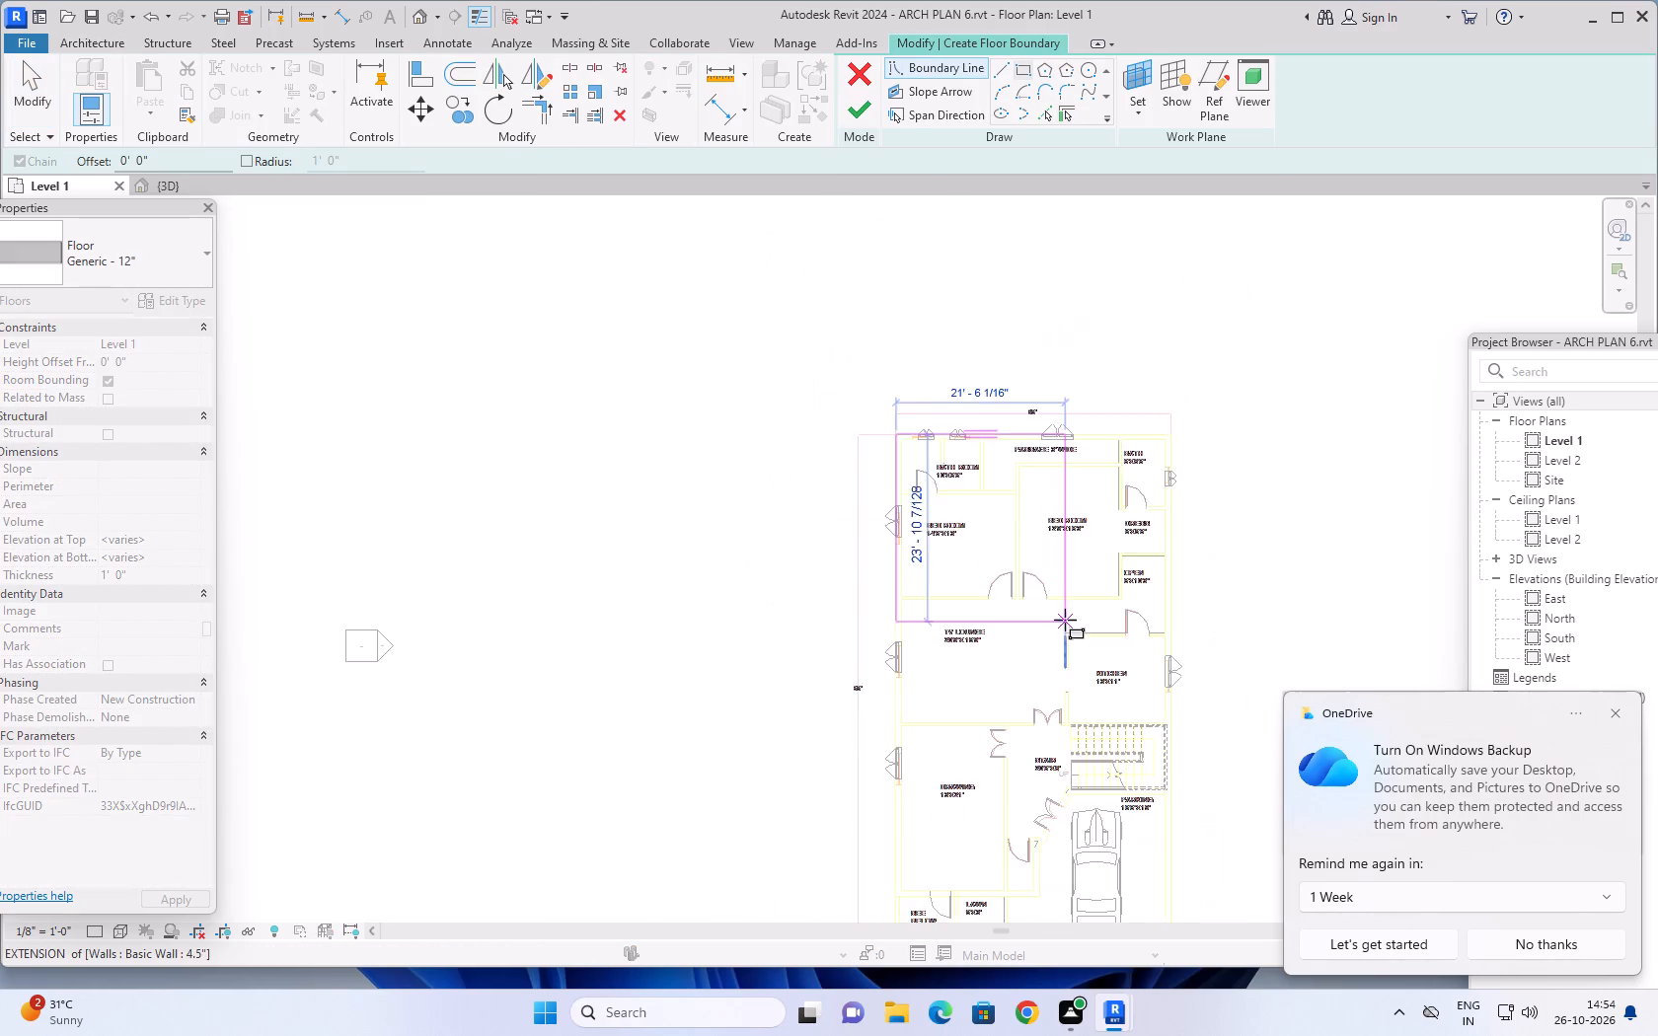
scroll(1066, 619, "down", 4)
middle_click_drag(1063, 618, 846, 306)
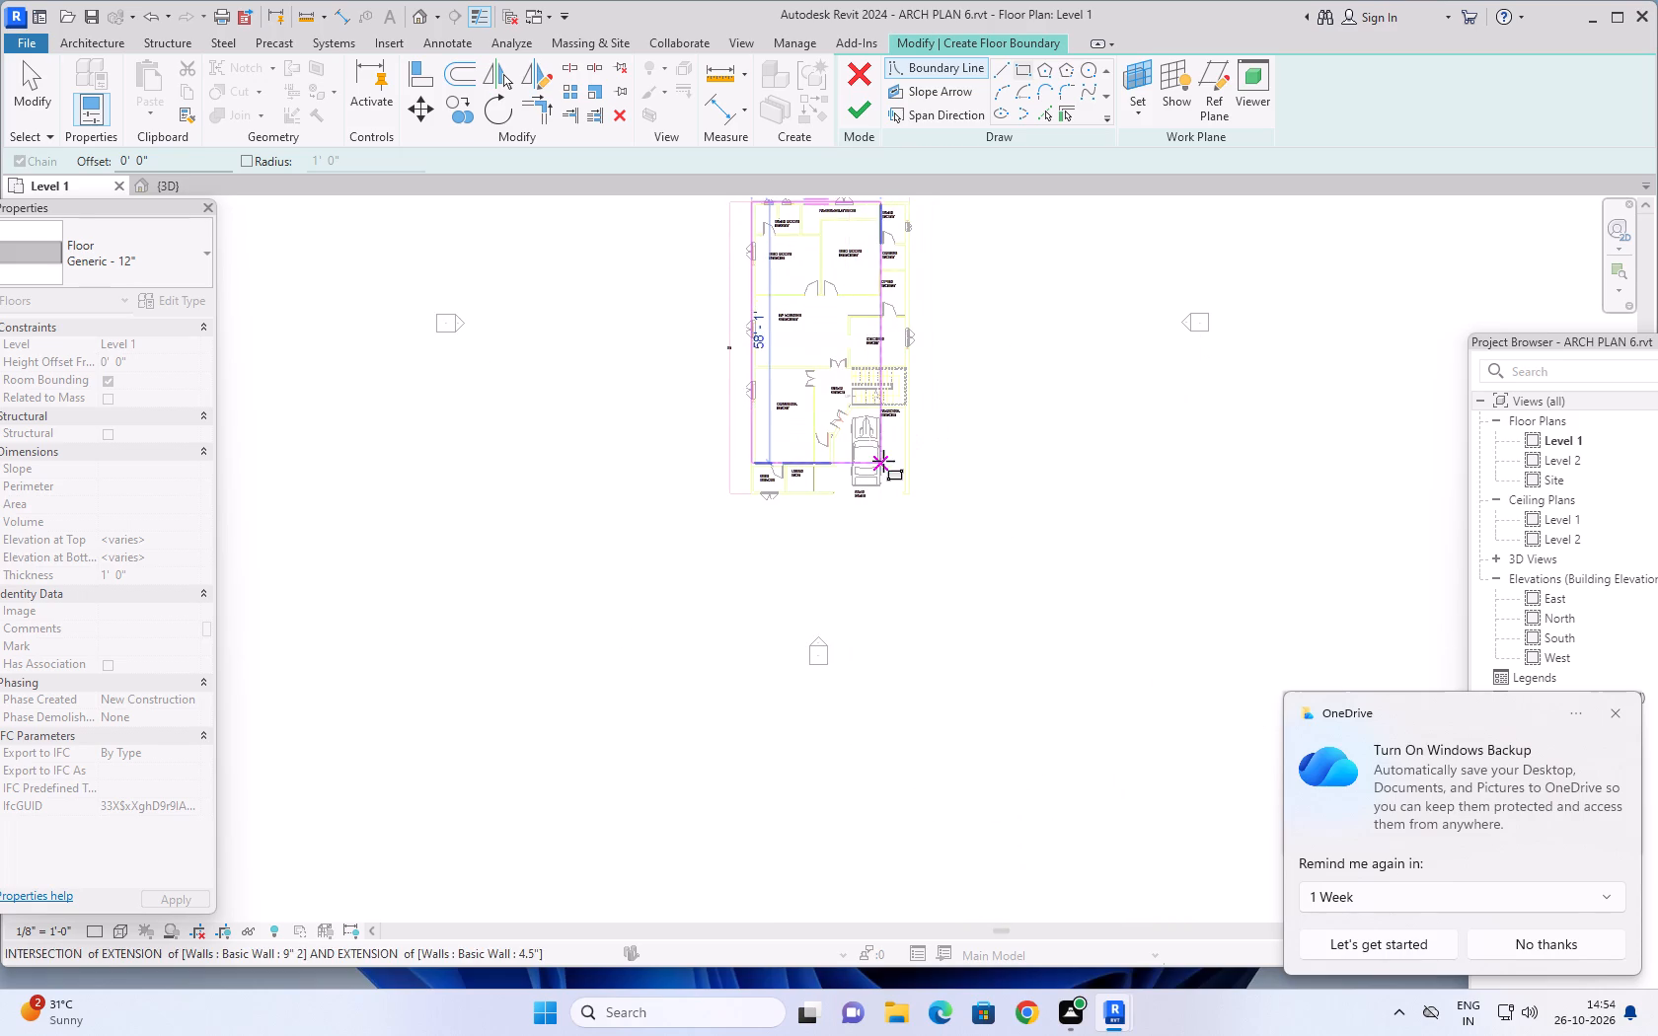
scroll(883, 462, "up", 11)
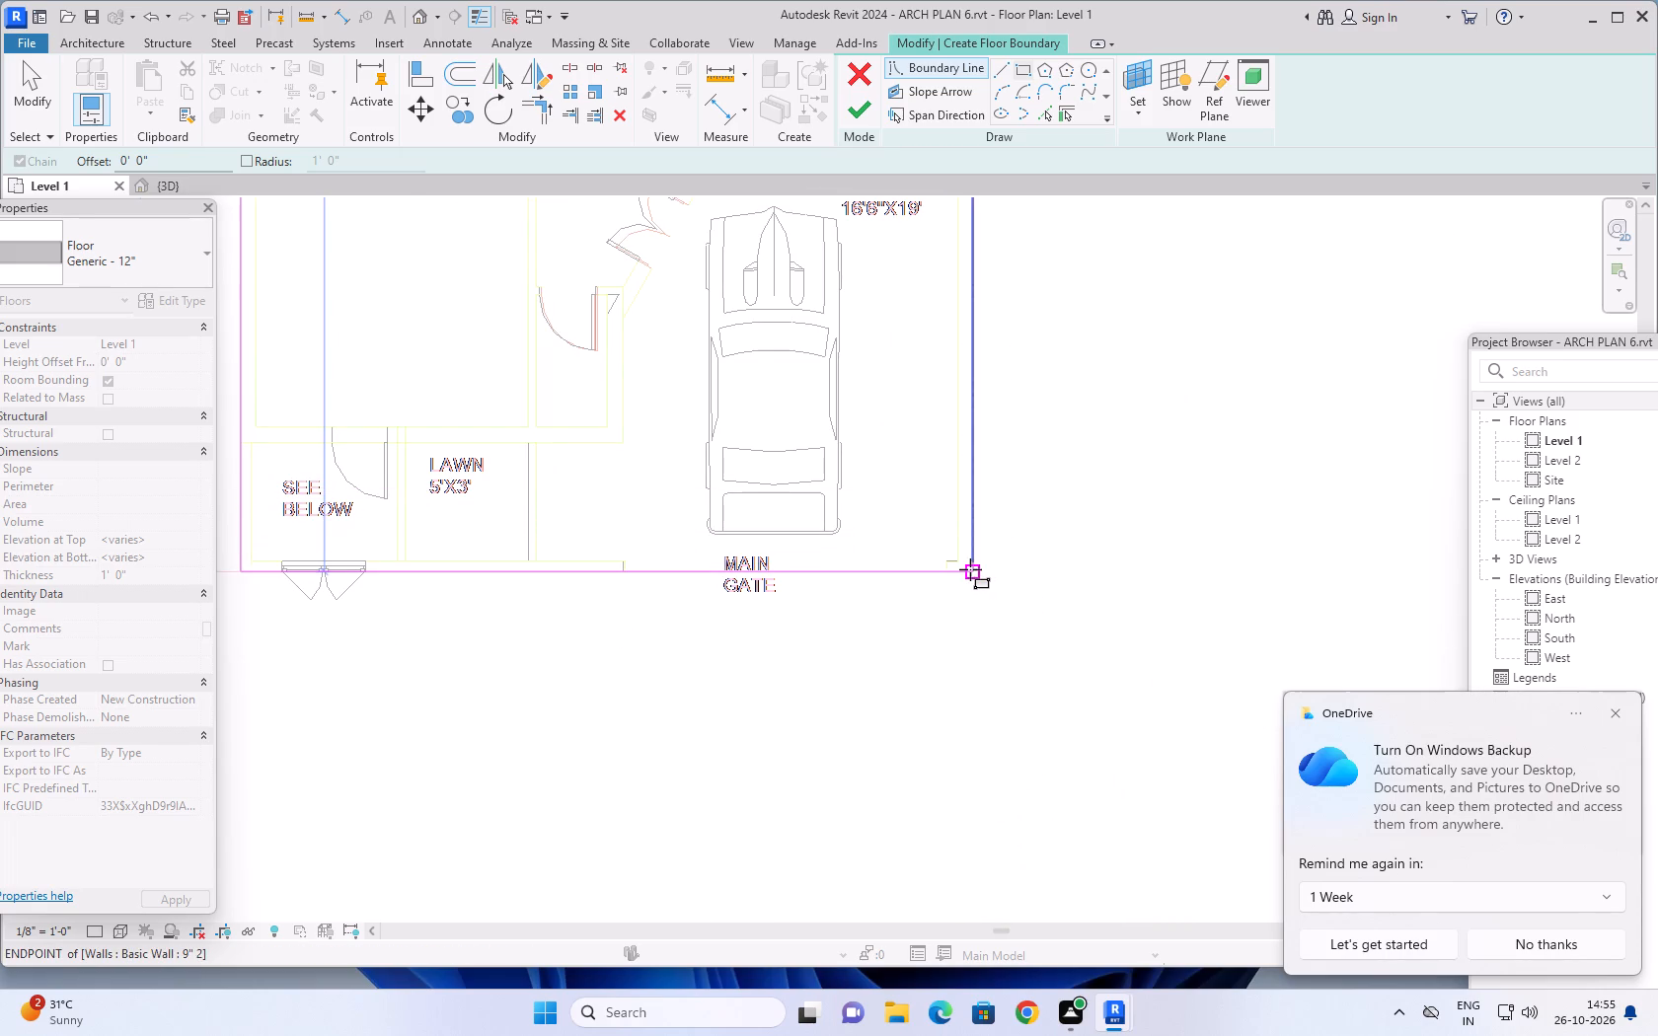
left_click(970, 569)
scroll(1207, 522, "down", 3)
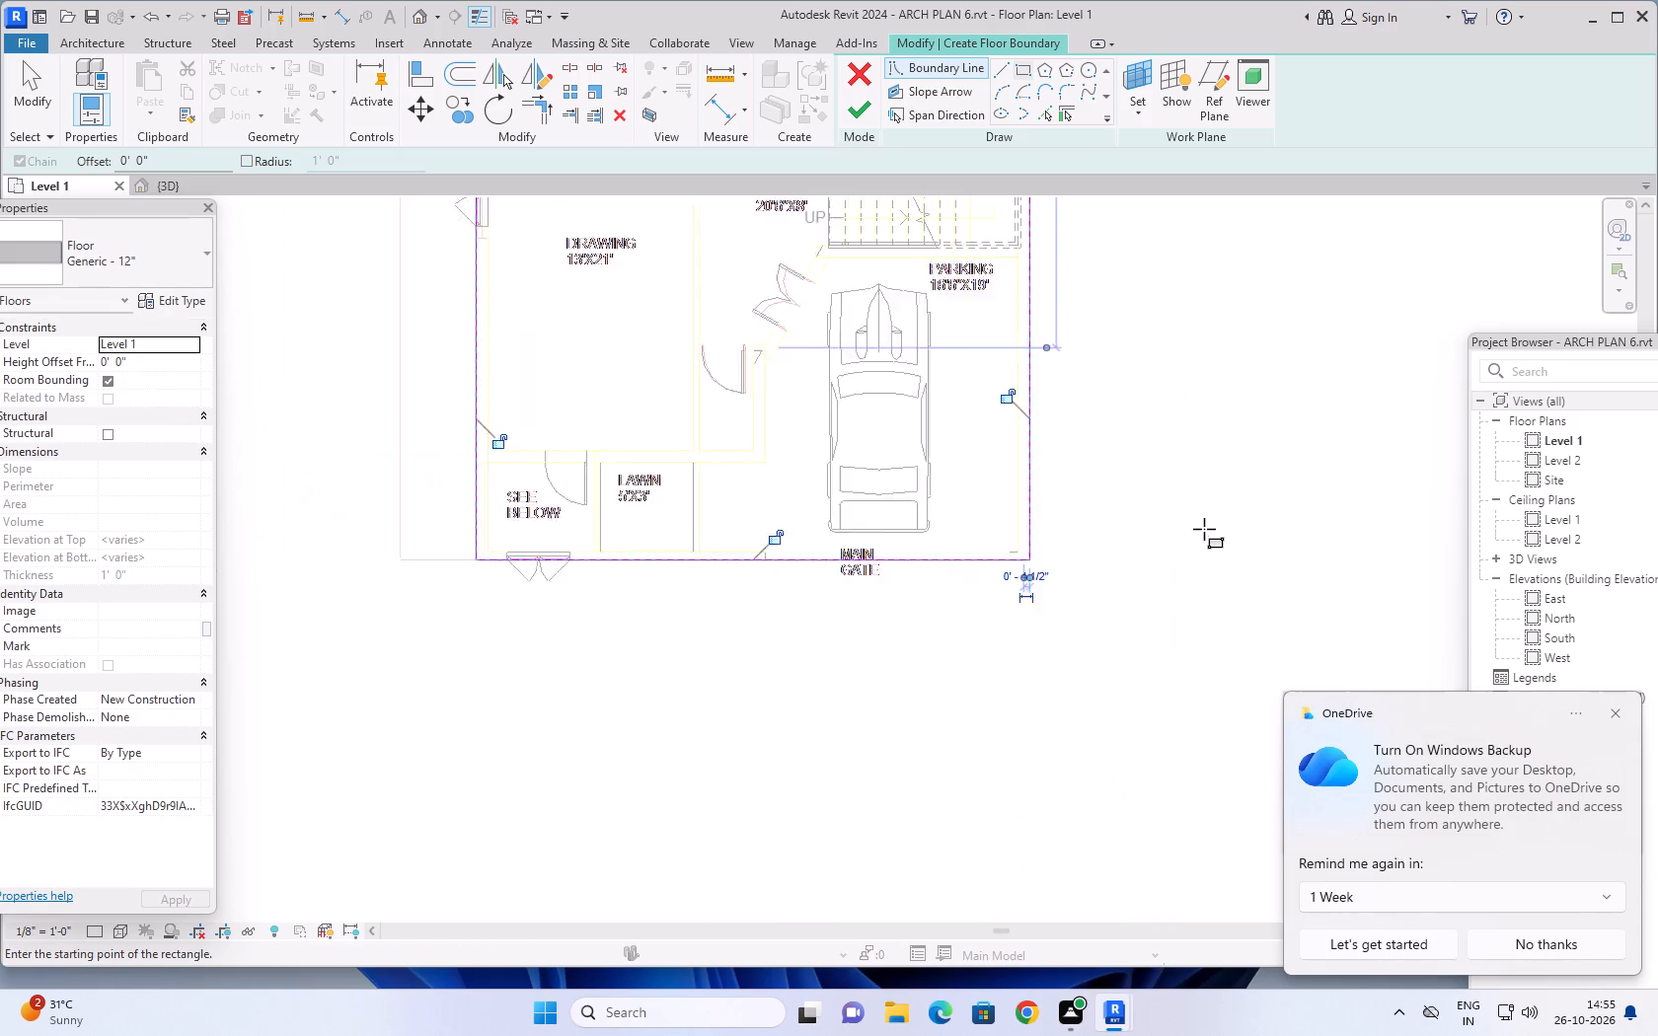
scroll(1204, 529, "down", 3)
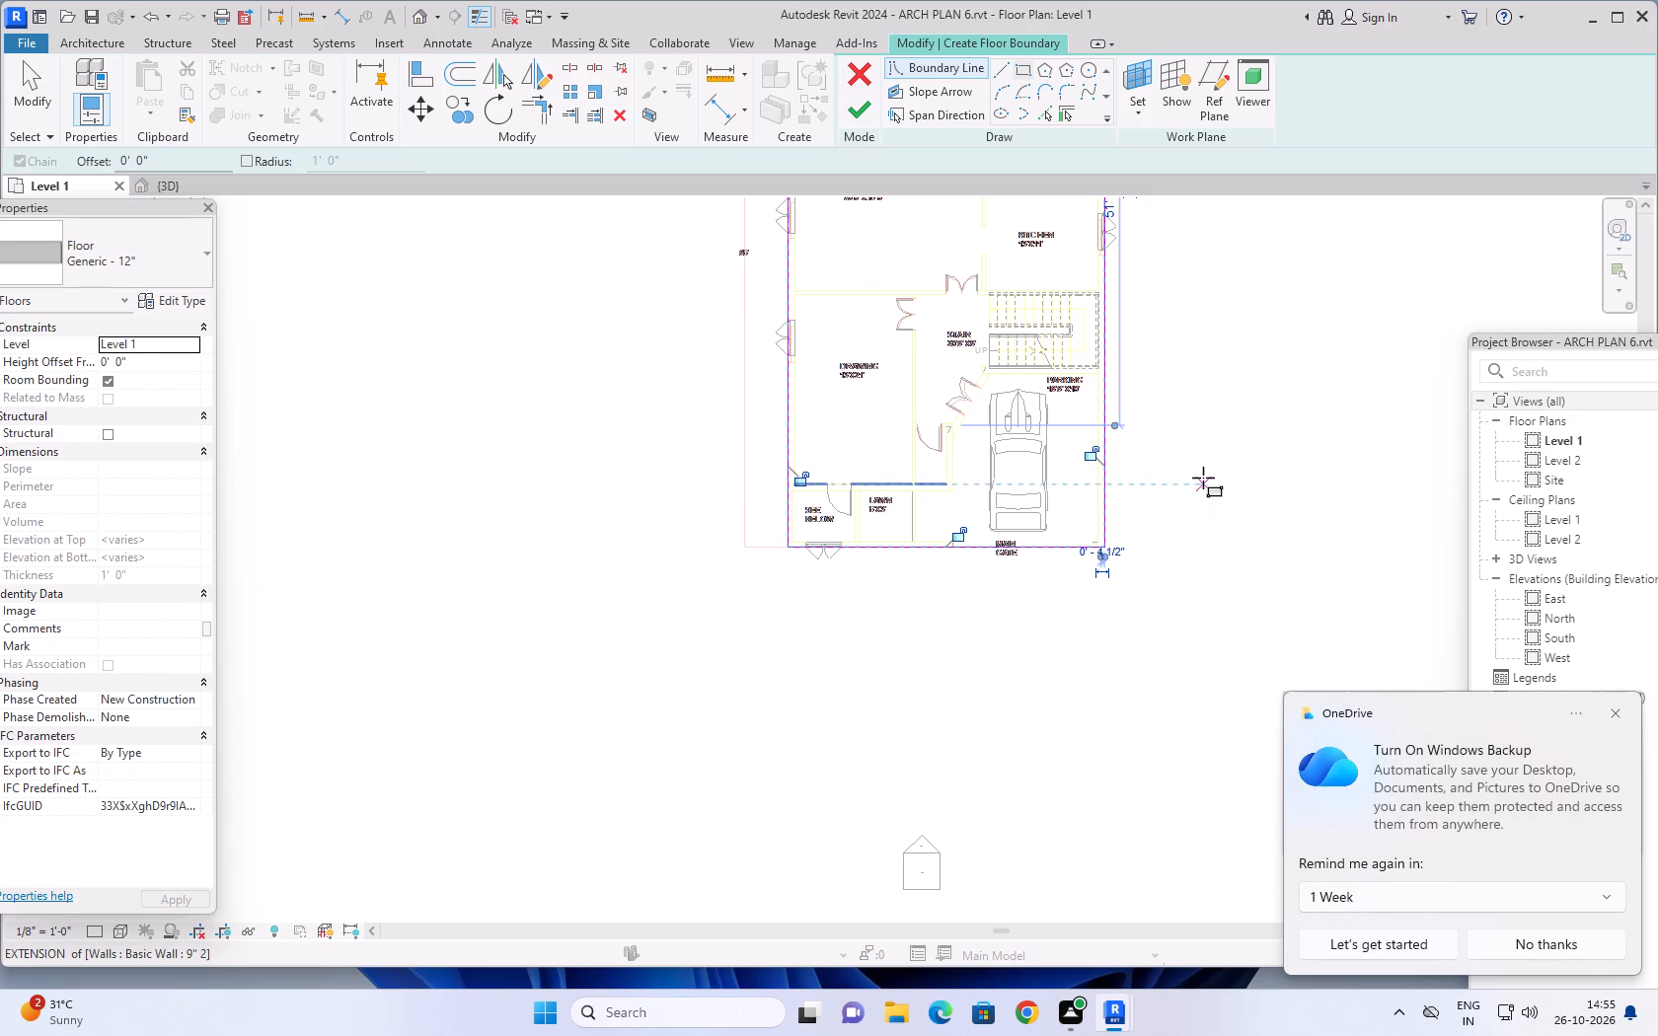
scroll(1203, 478, "down", 3)
left_click(854, 111)
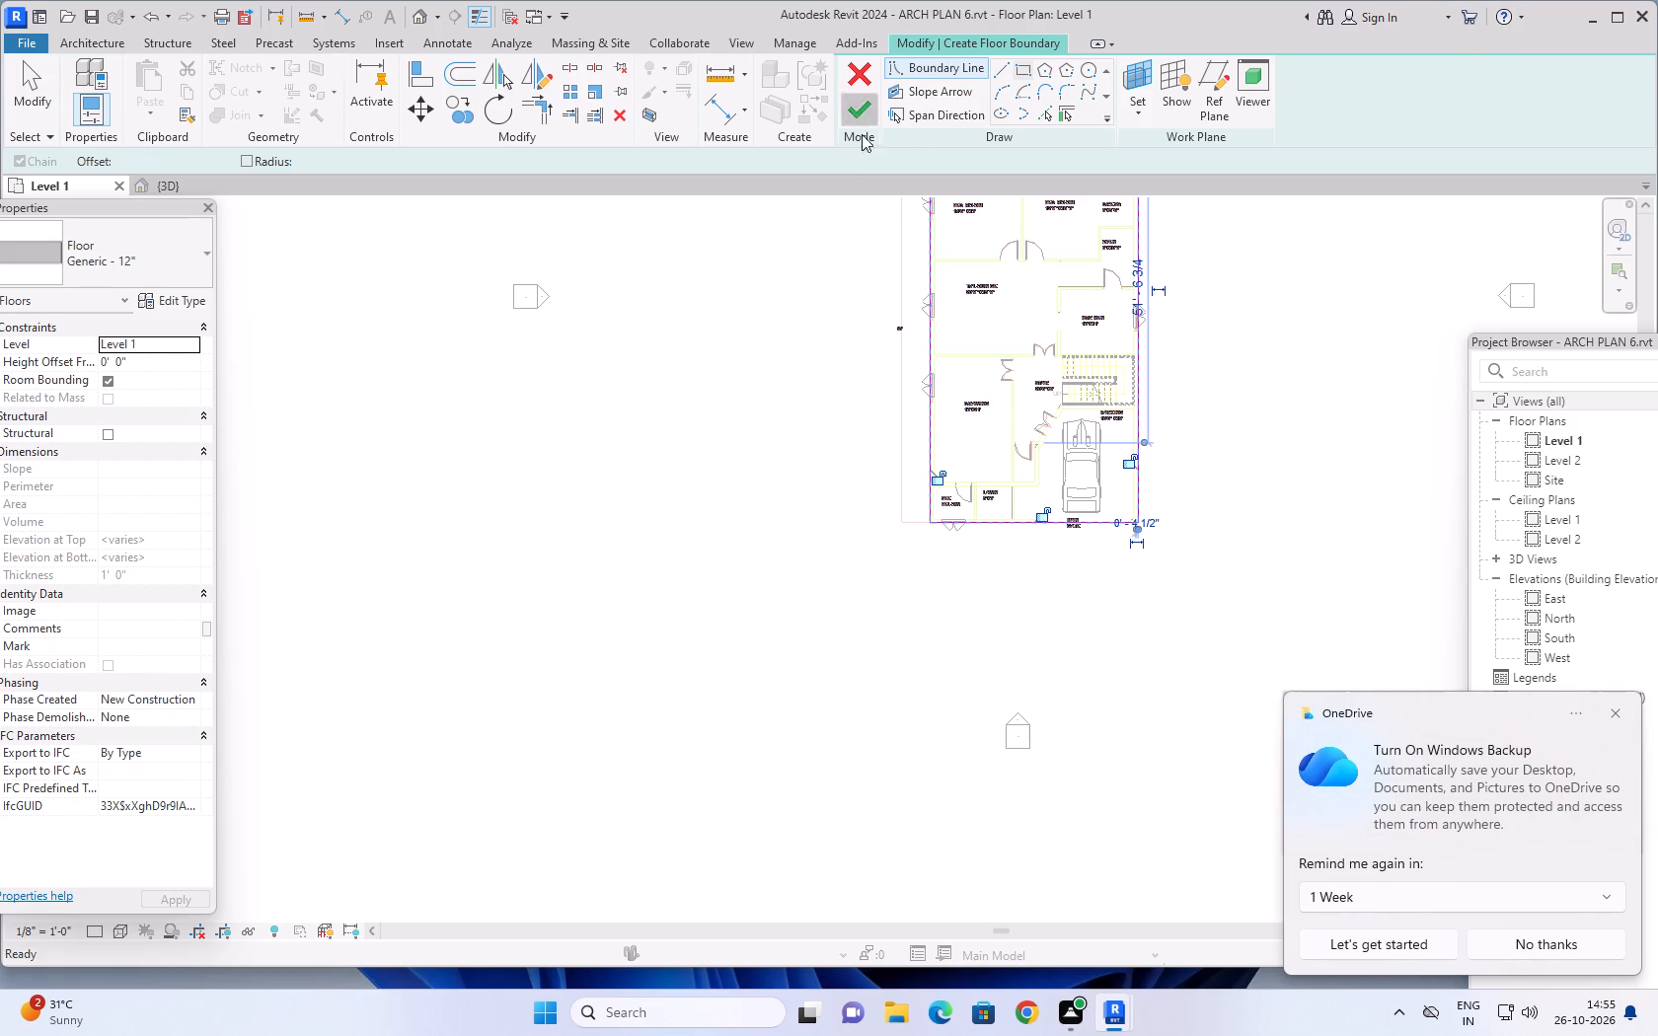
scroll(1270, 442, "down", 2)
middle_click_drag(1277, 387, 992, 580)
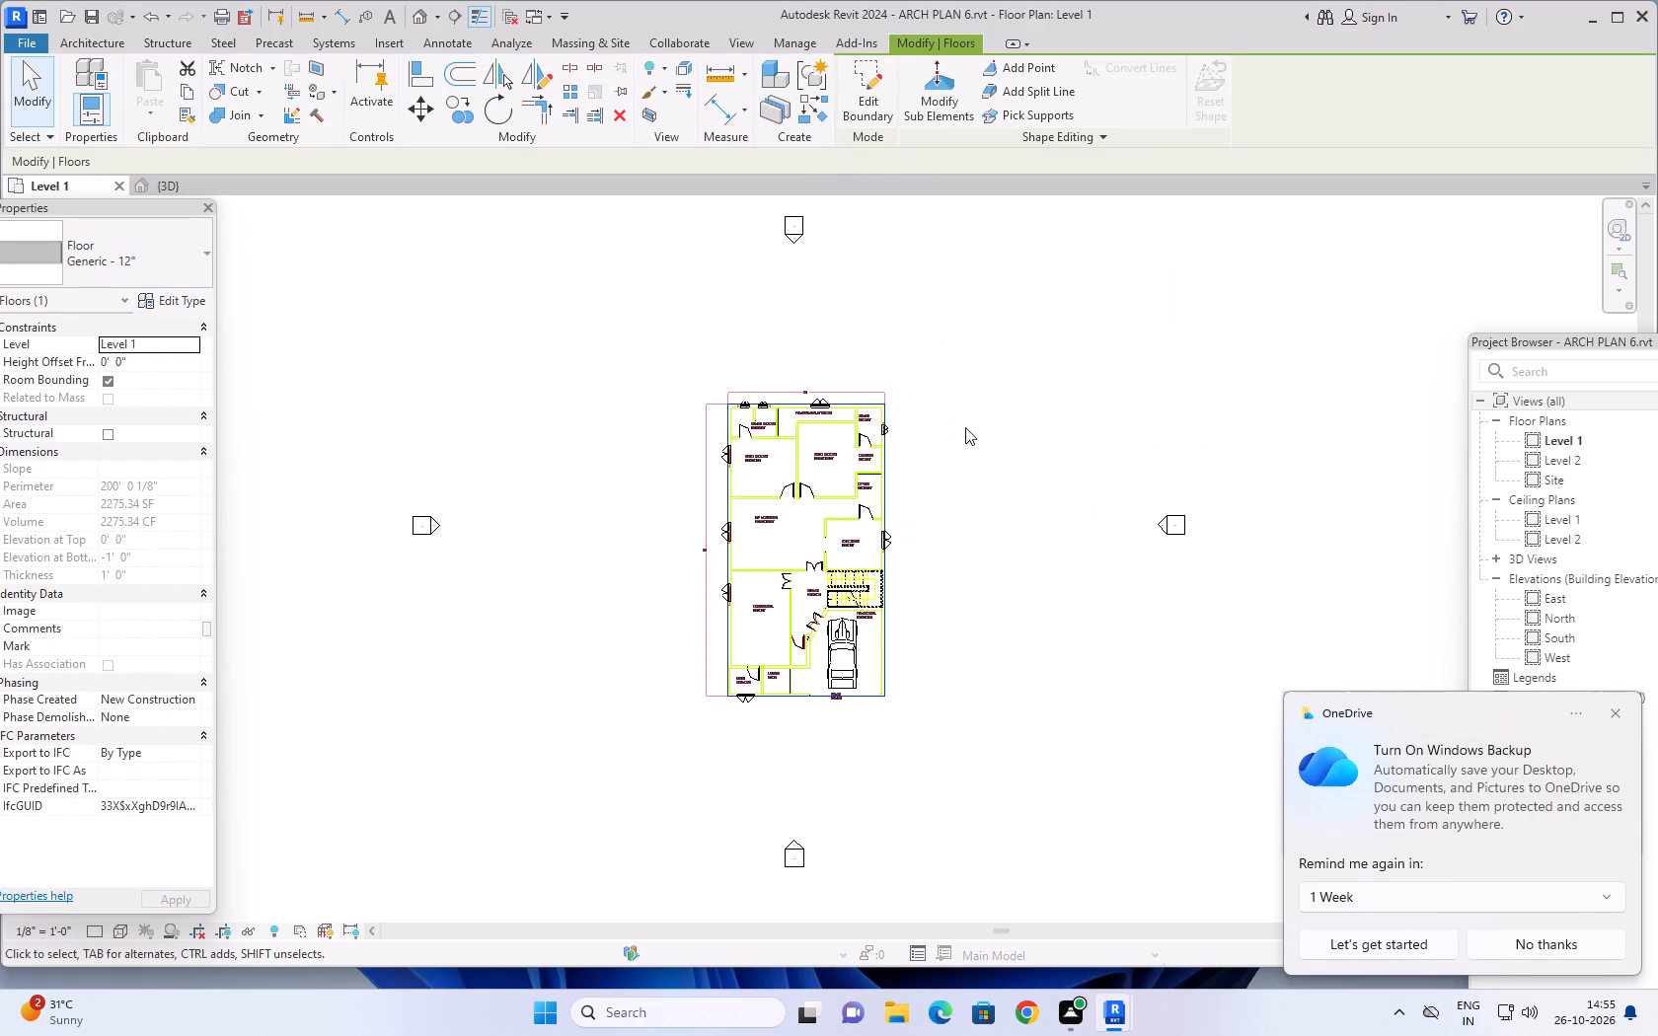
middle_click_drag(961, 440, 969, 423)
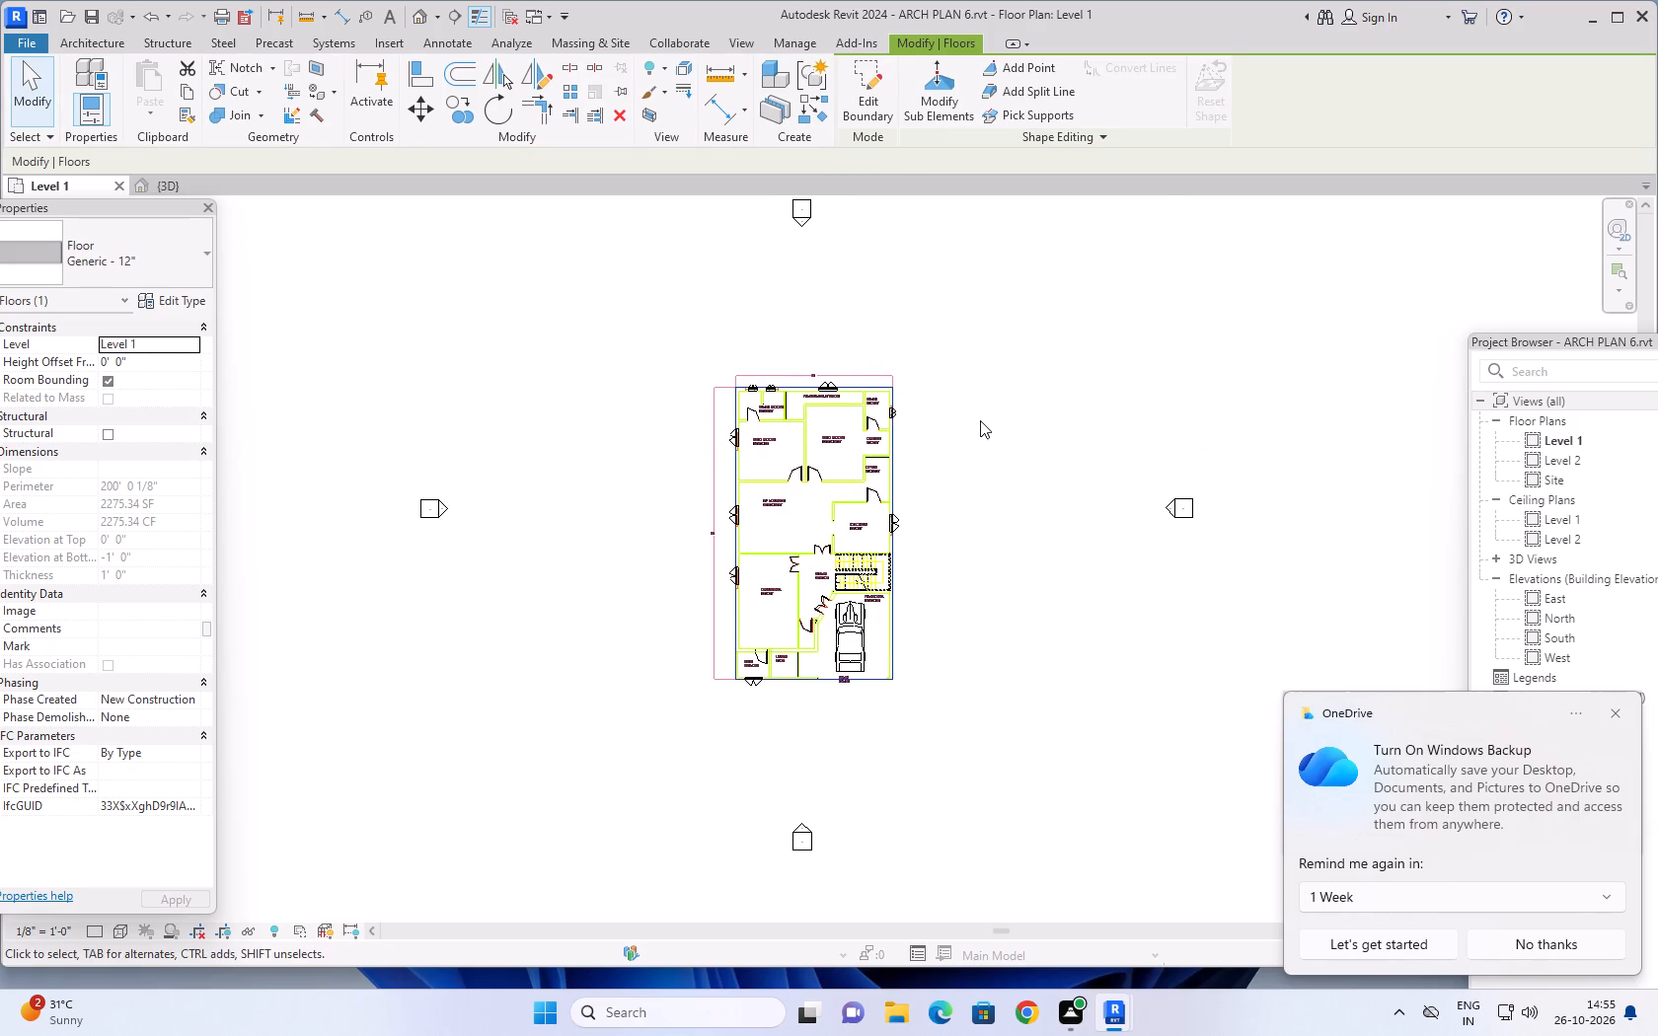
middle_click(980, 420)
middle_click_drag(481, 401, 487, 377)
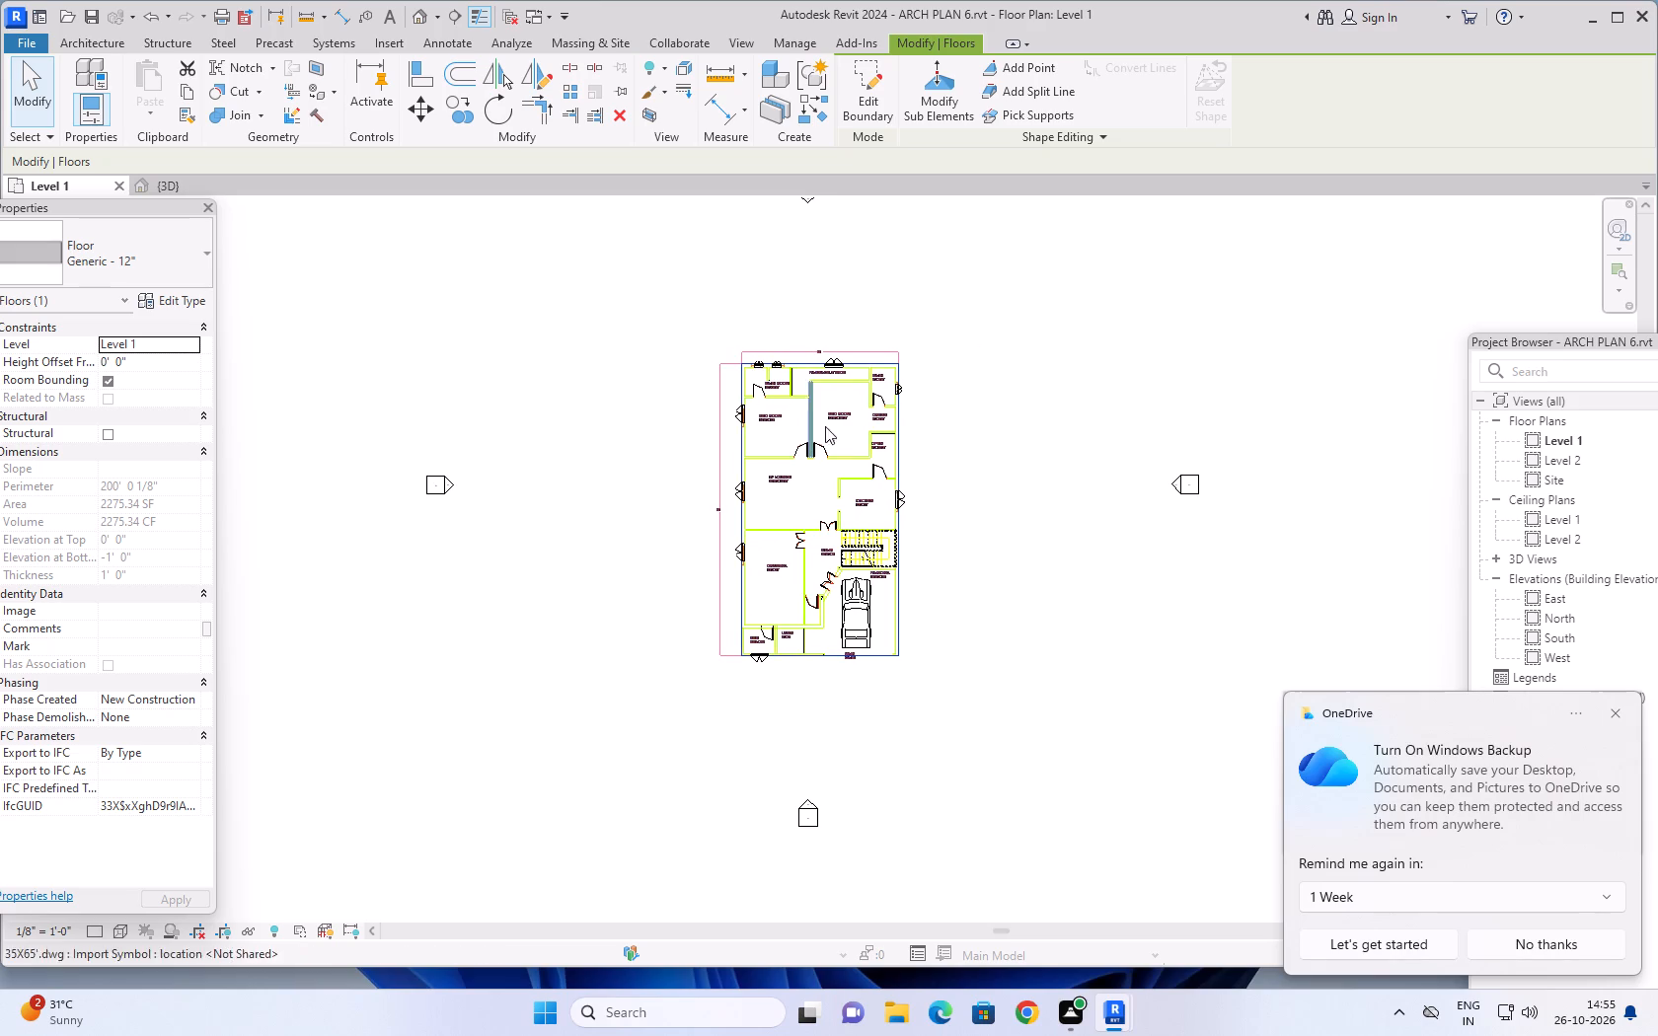
In the 3D view, duplicate the selected floor's type as 6" and set its structure layer thickness to 6".
left_click(176, 186)
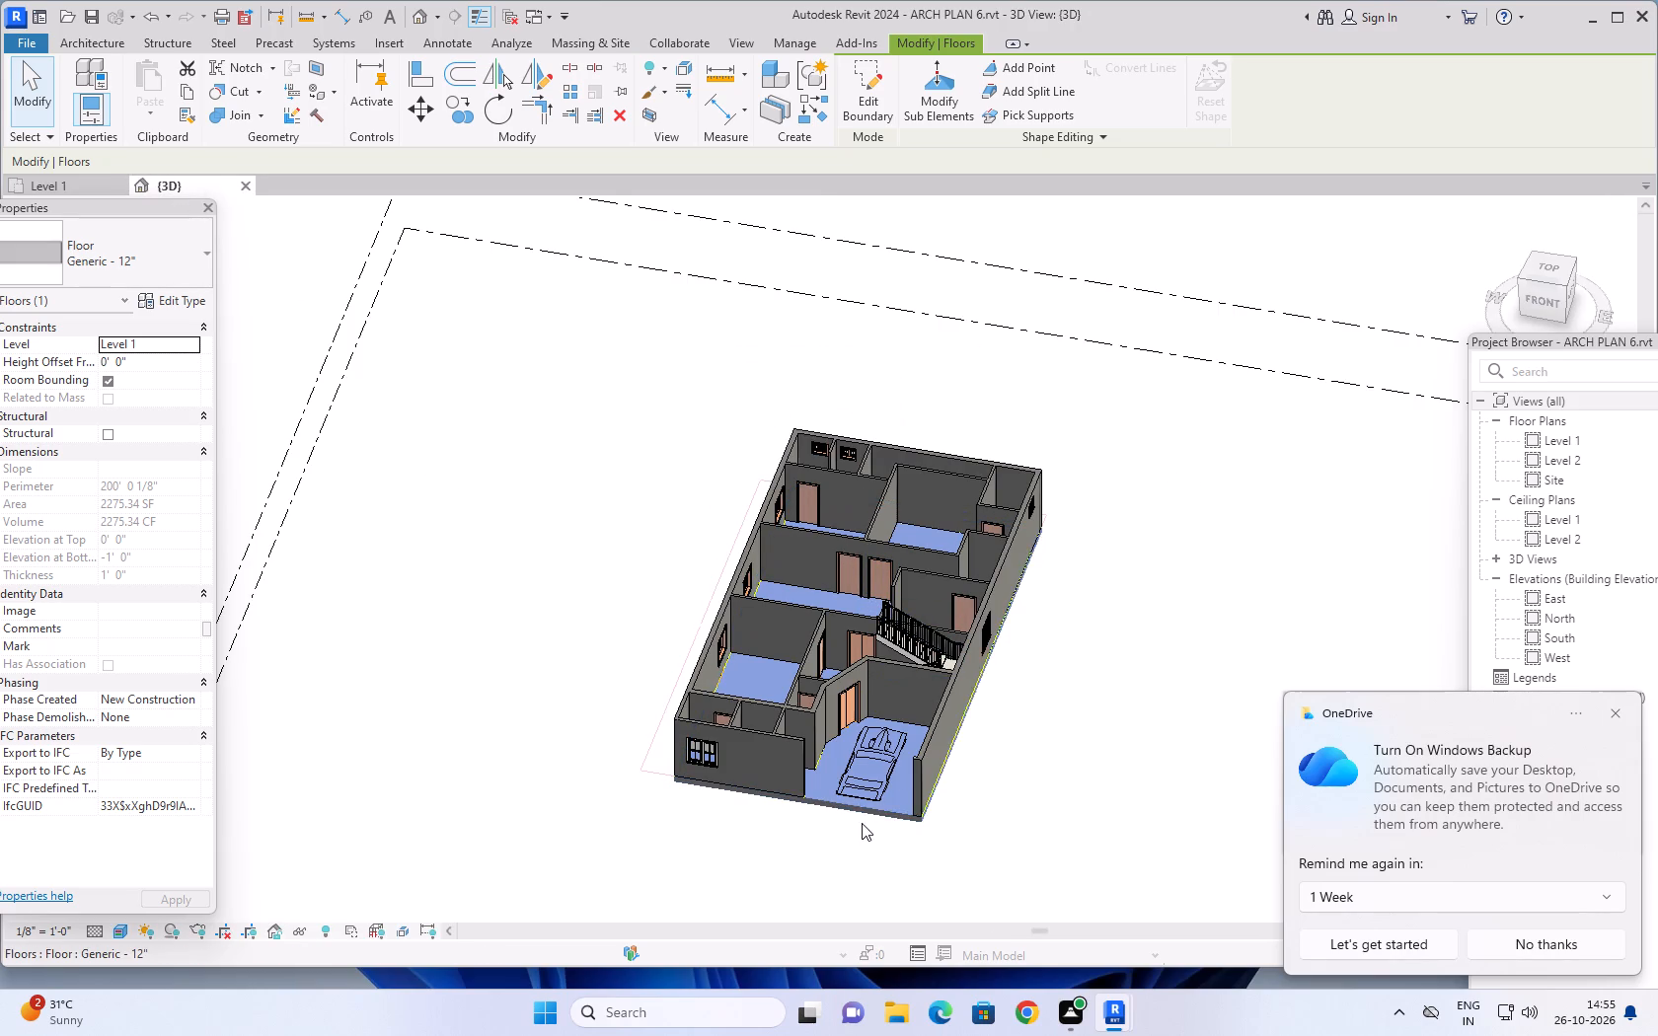
left_click(161, 300)
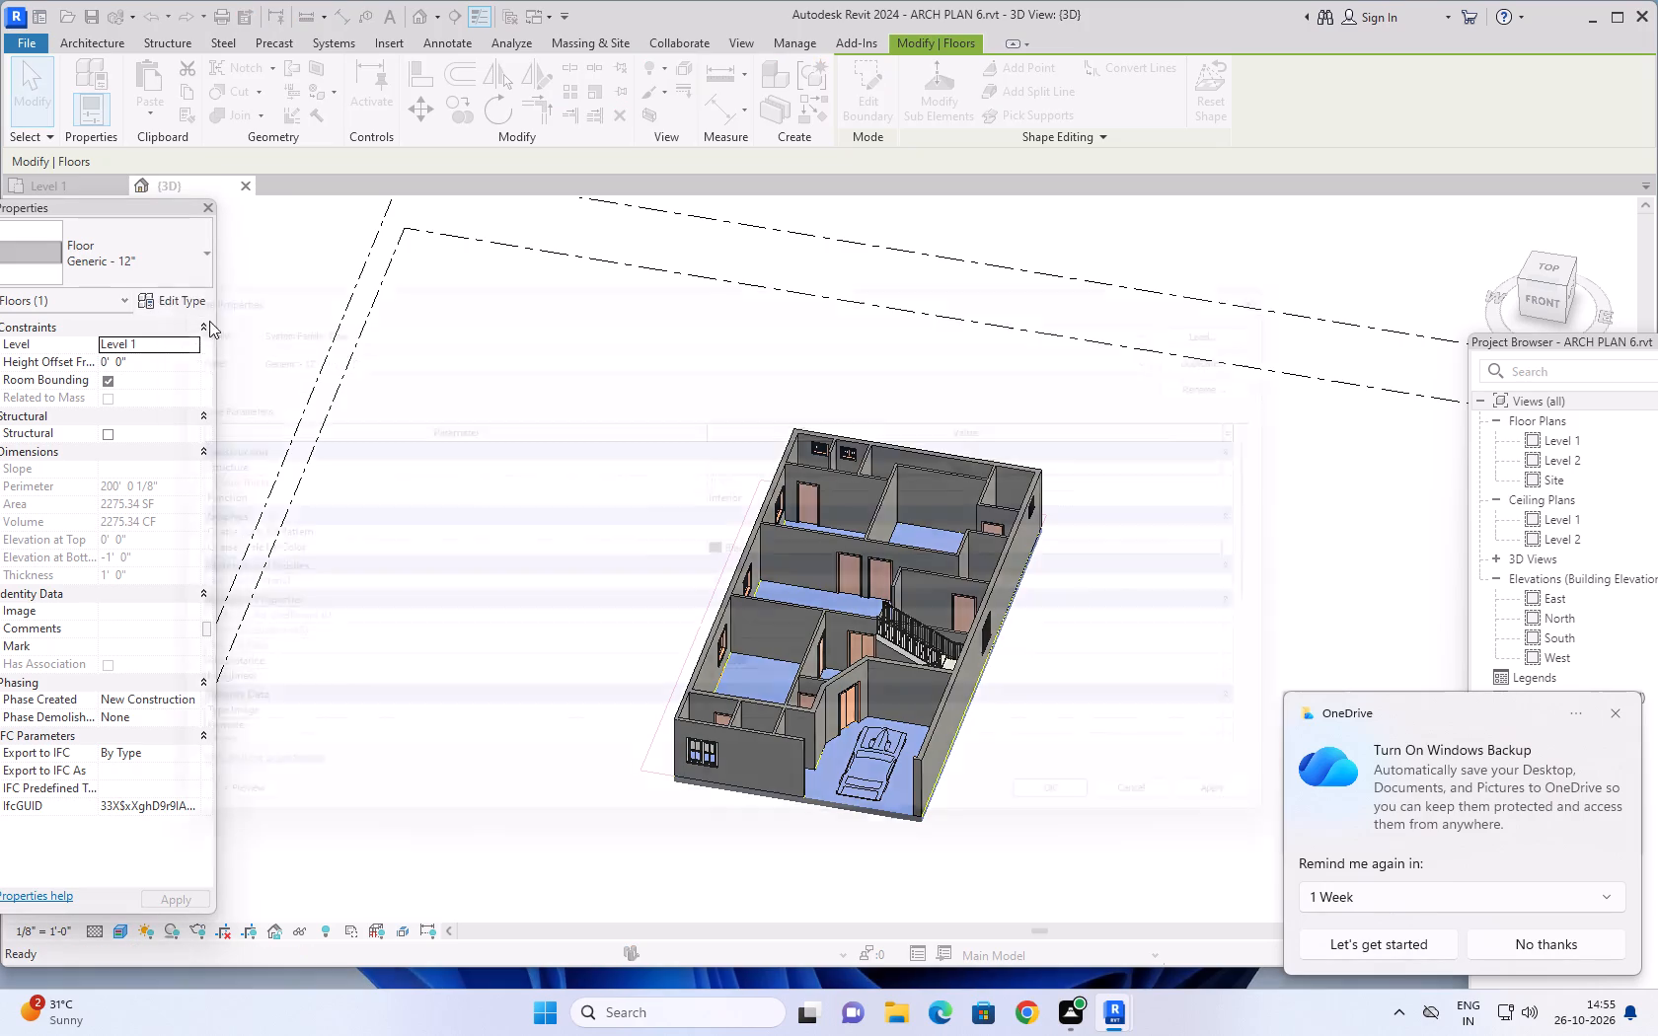
left_click(1291, 330)
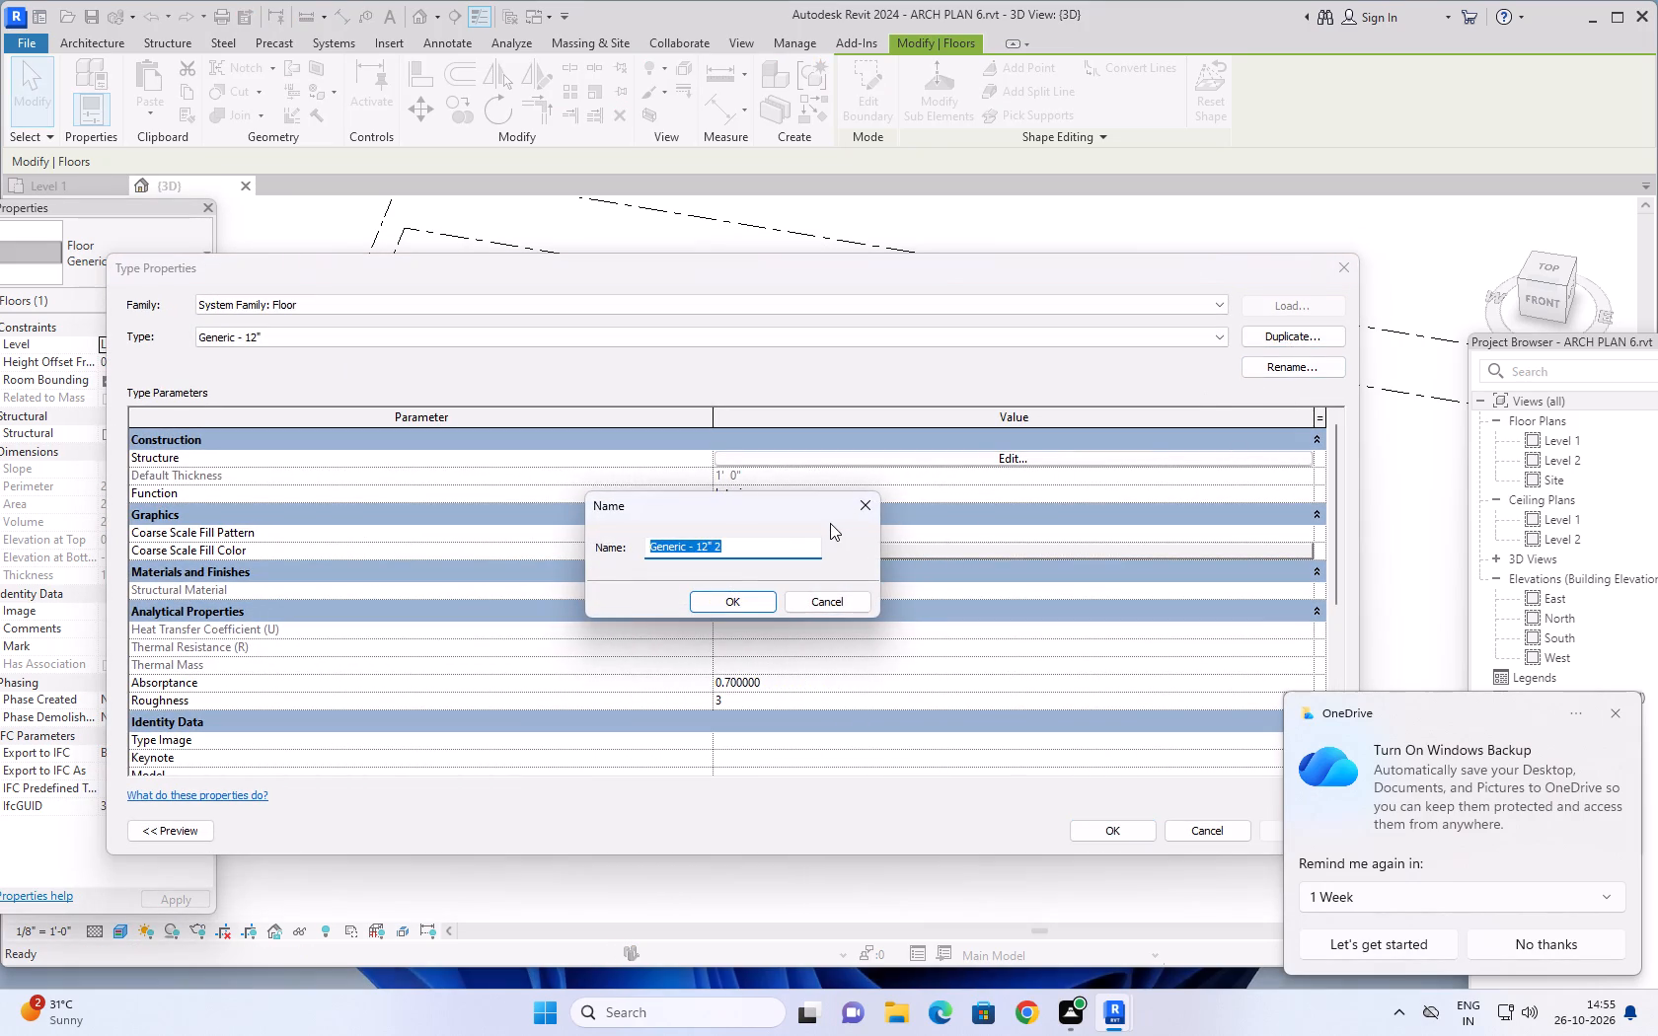
type("6\"")
key("Return")
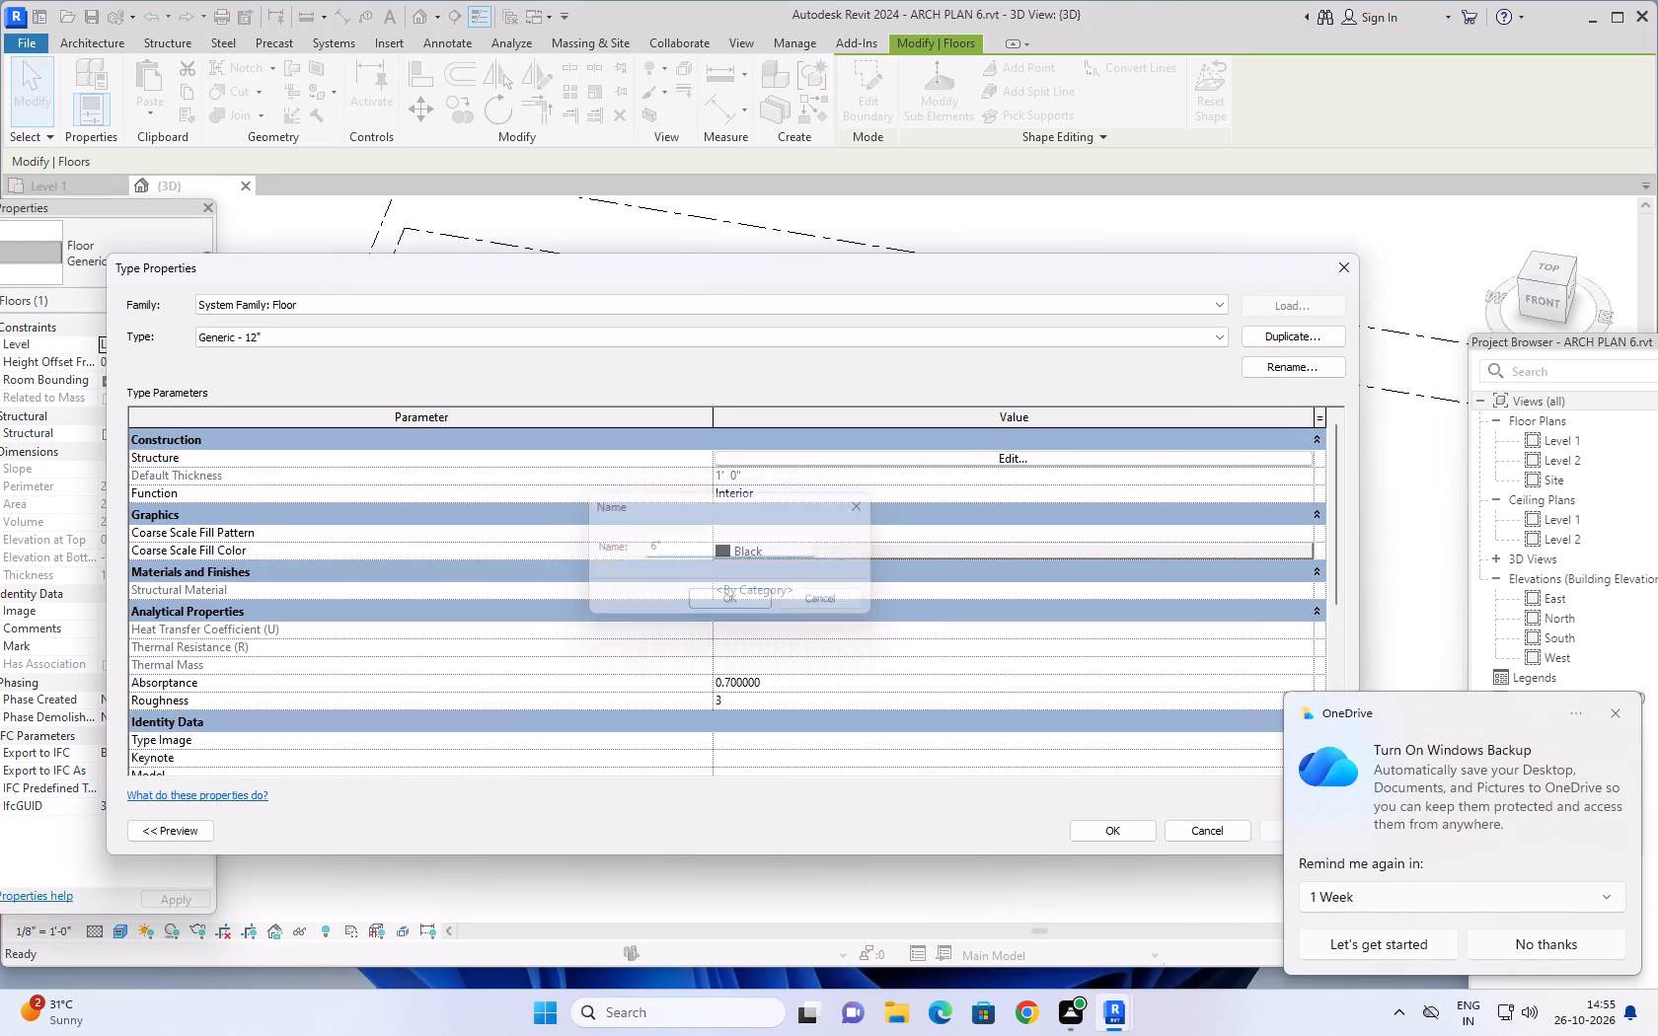
left_click(943, 461)
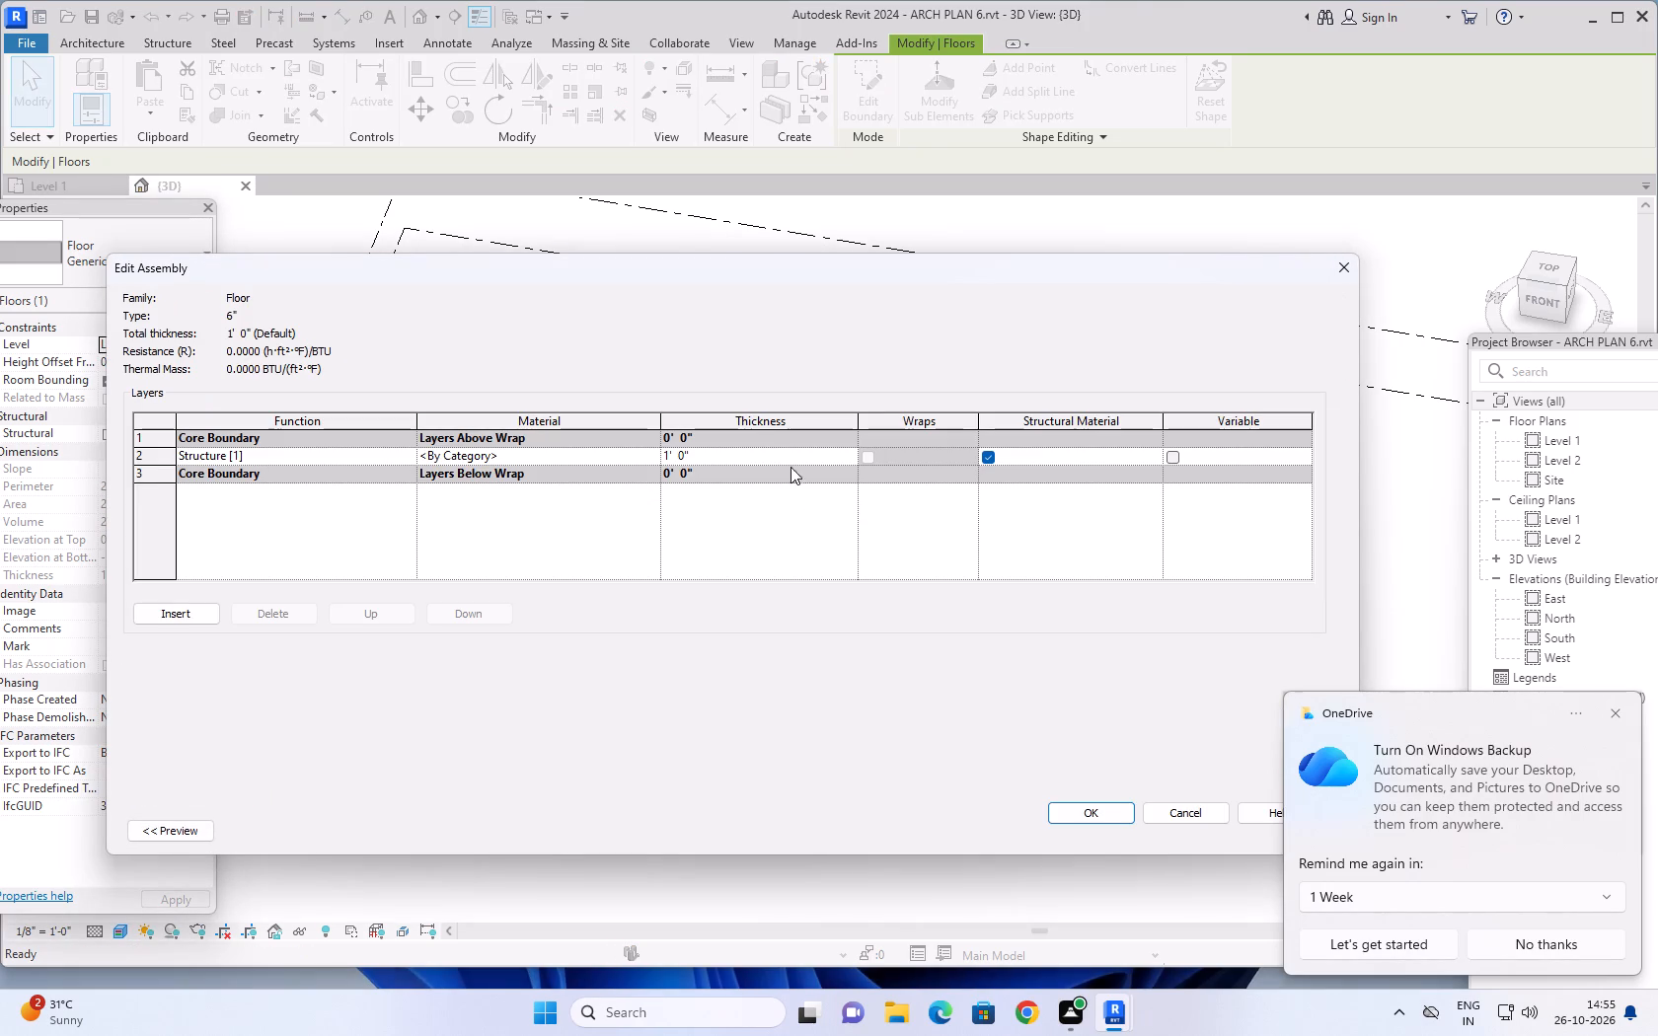
left_click(790, 461)
type("6\"")
key("Return")
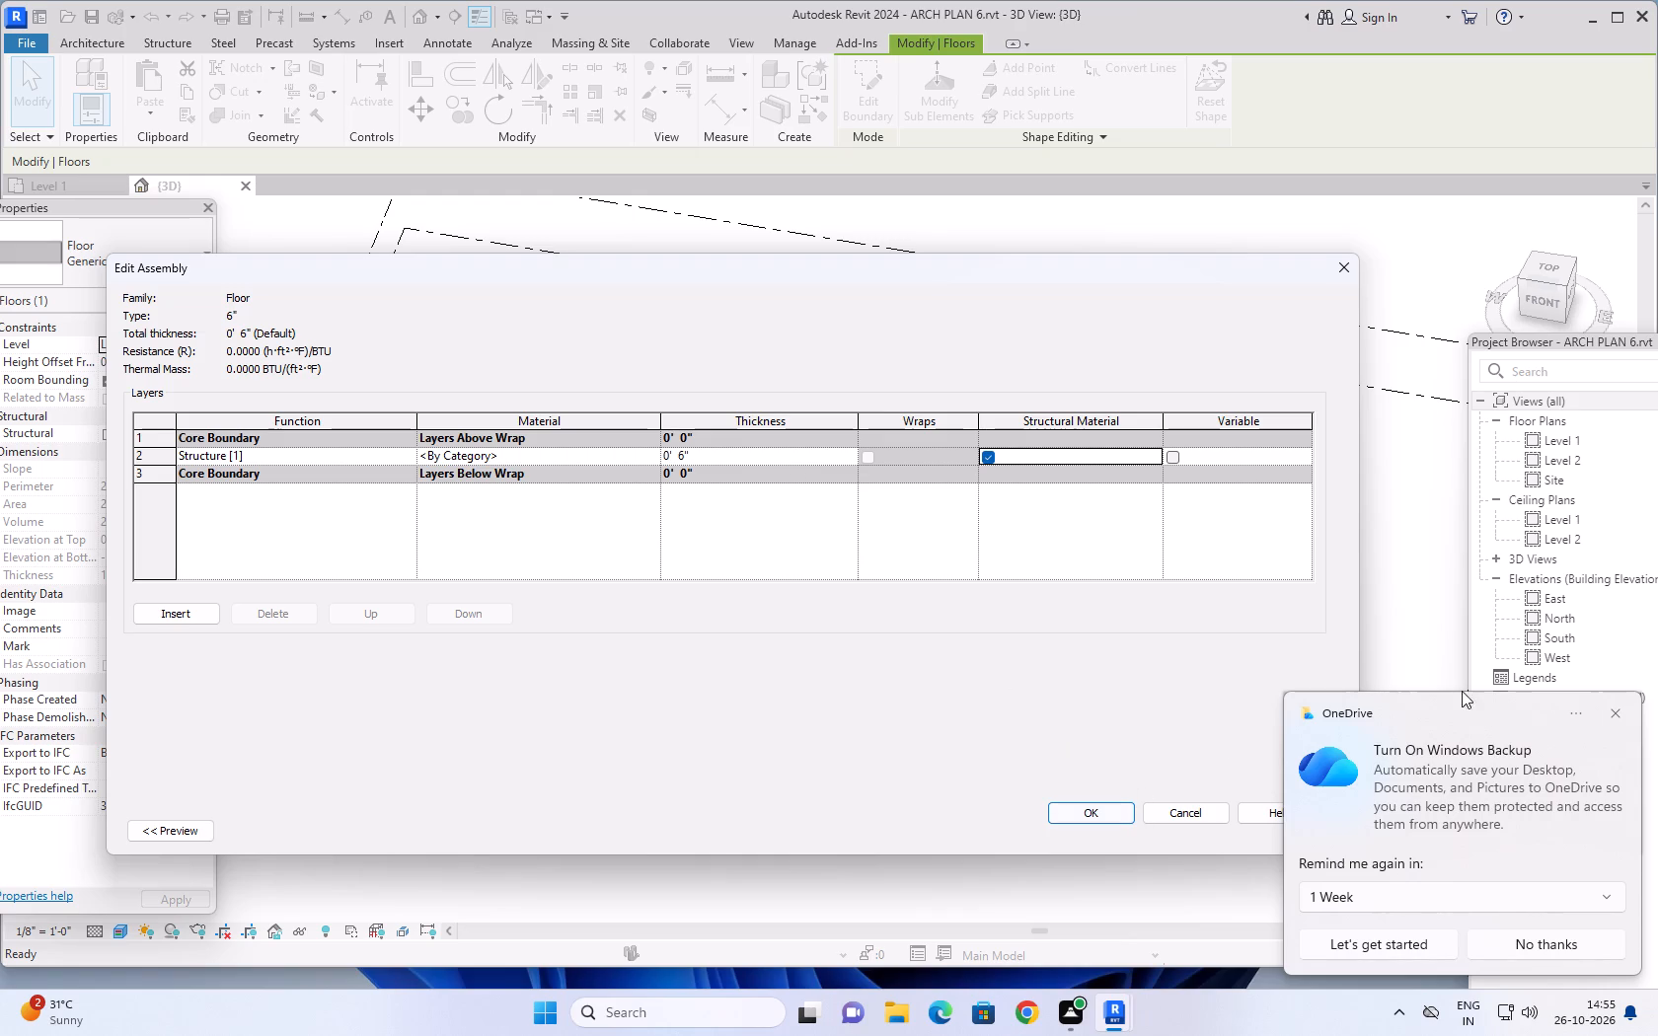
left_click(1616, 712)
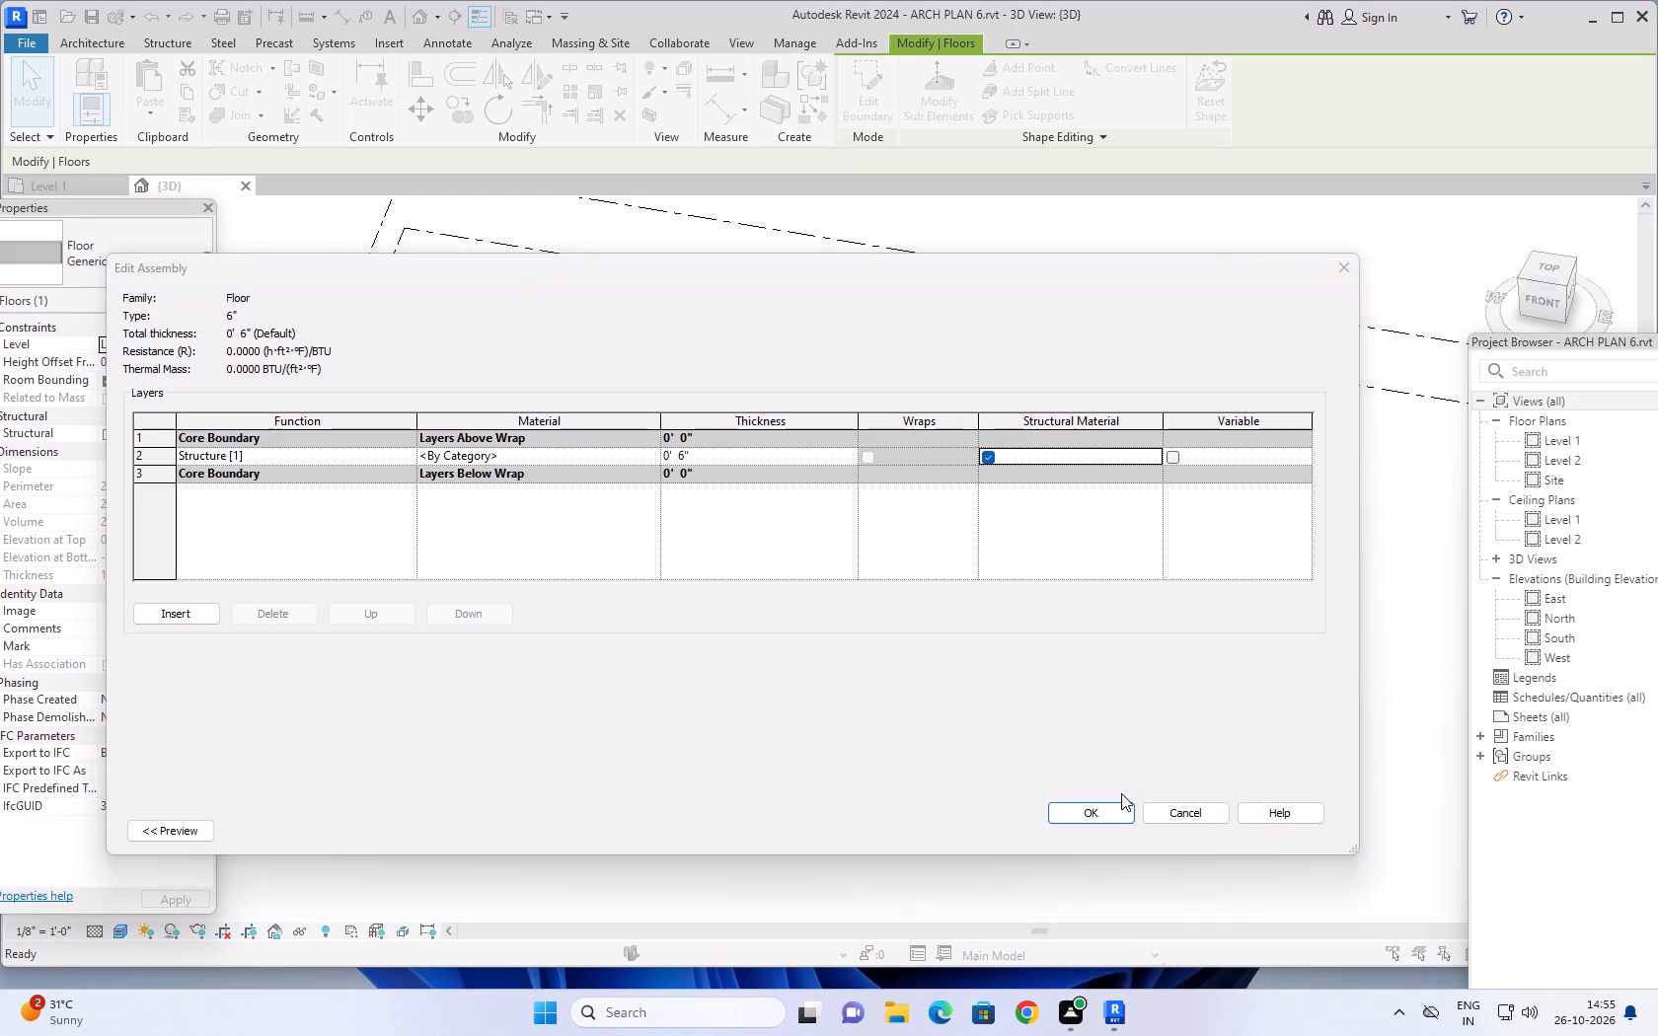
left_click(1120, 807)
left_click(1292, 834)
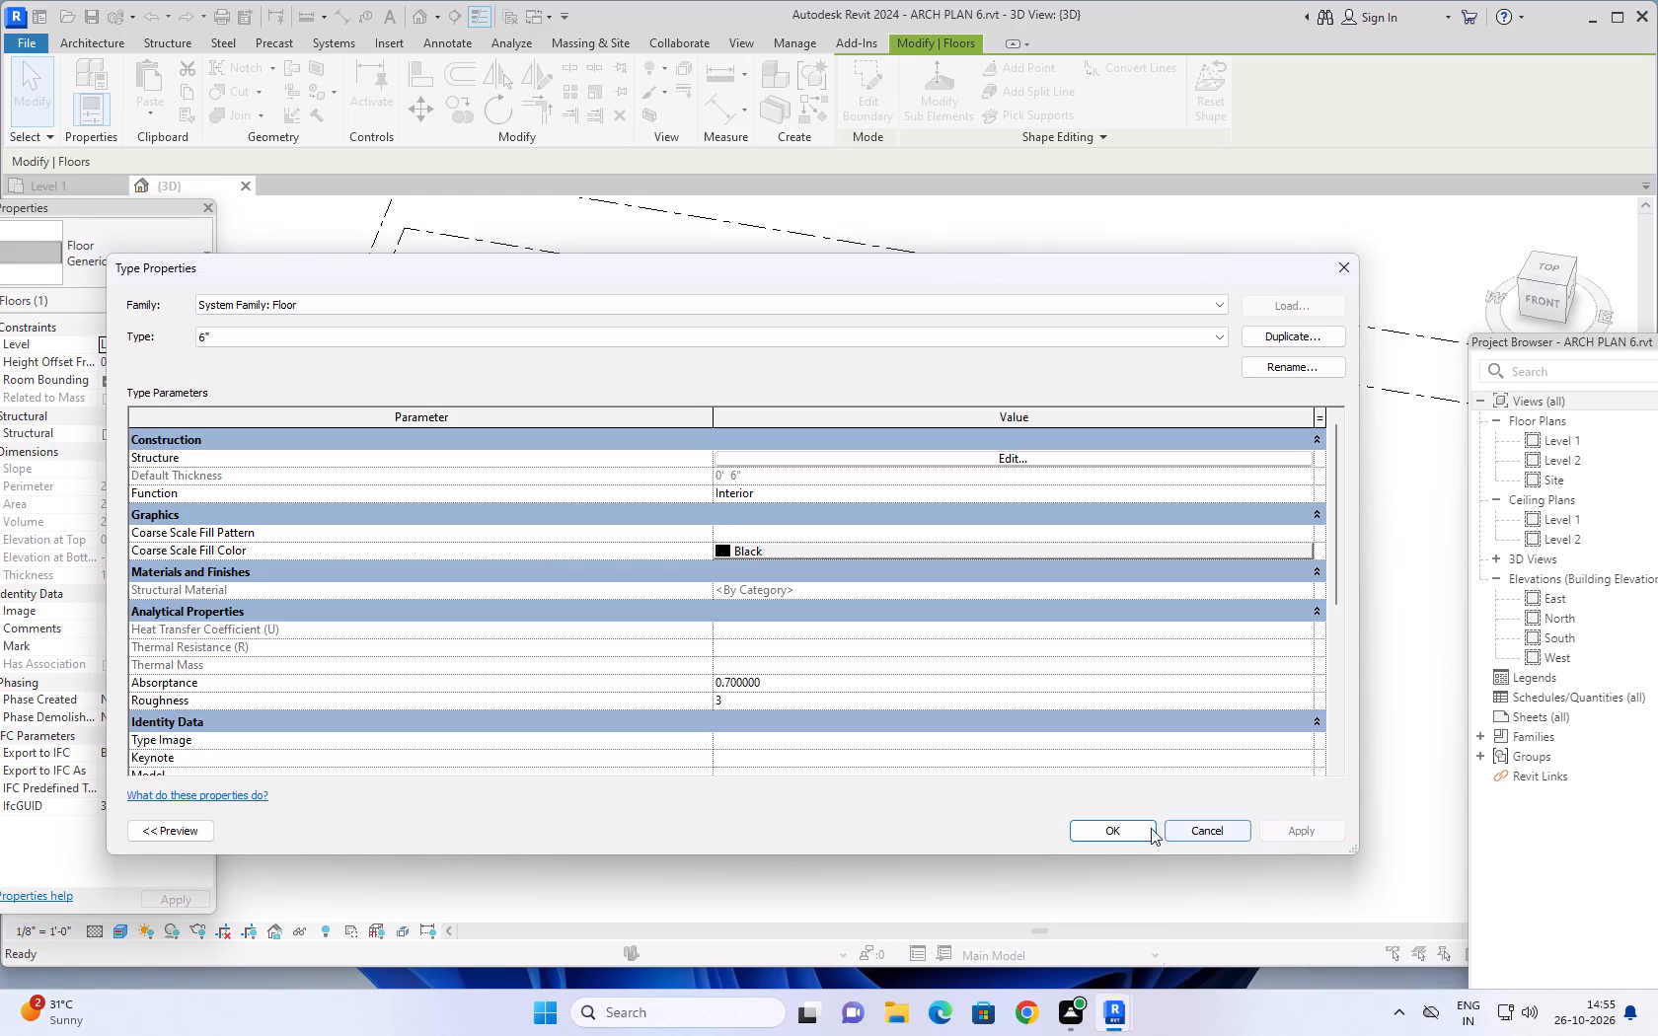
left_click(1139, 826)
key("Escape")
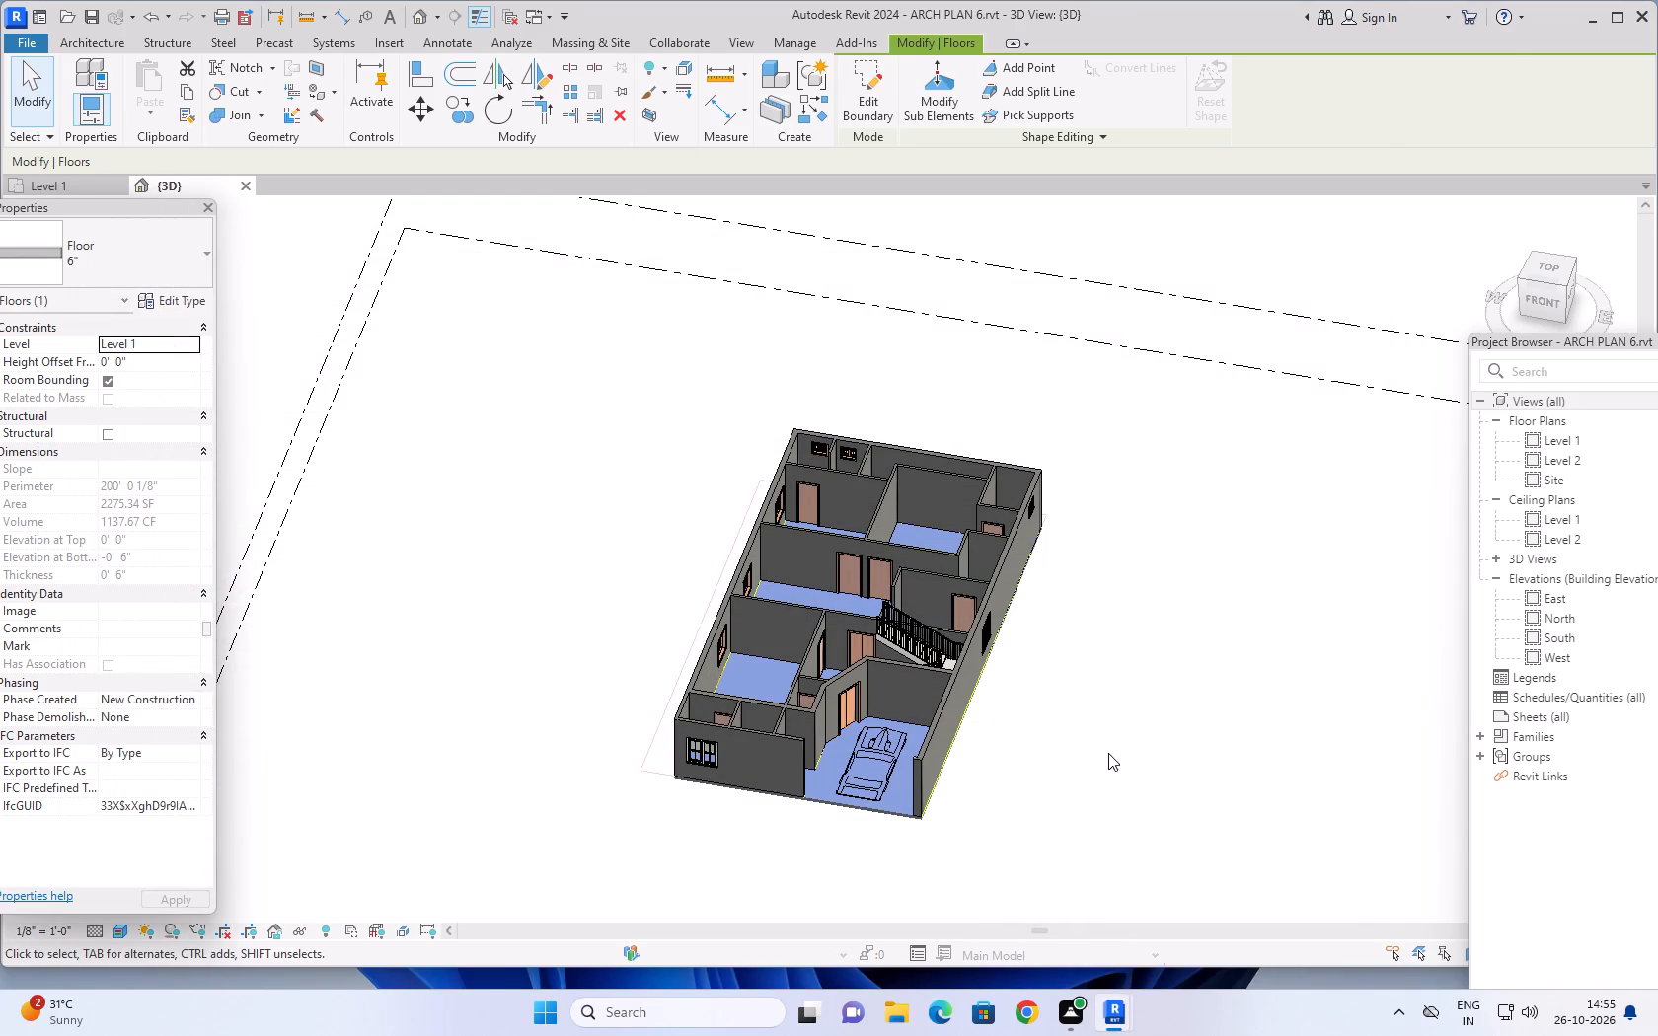
Examine the house and its floor slab in 3D, from a low front angle up to a top view.
middle_click_drag(1039, 832, 1141, 675)
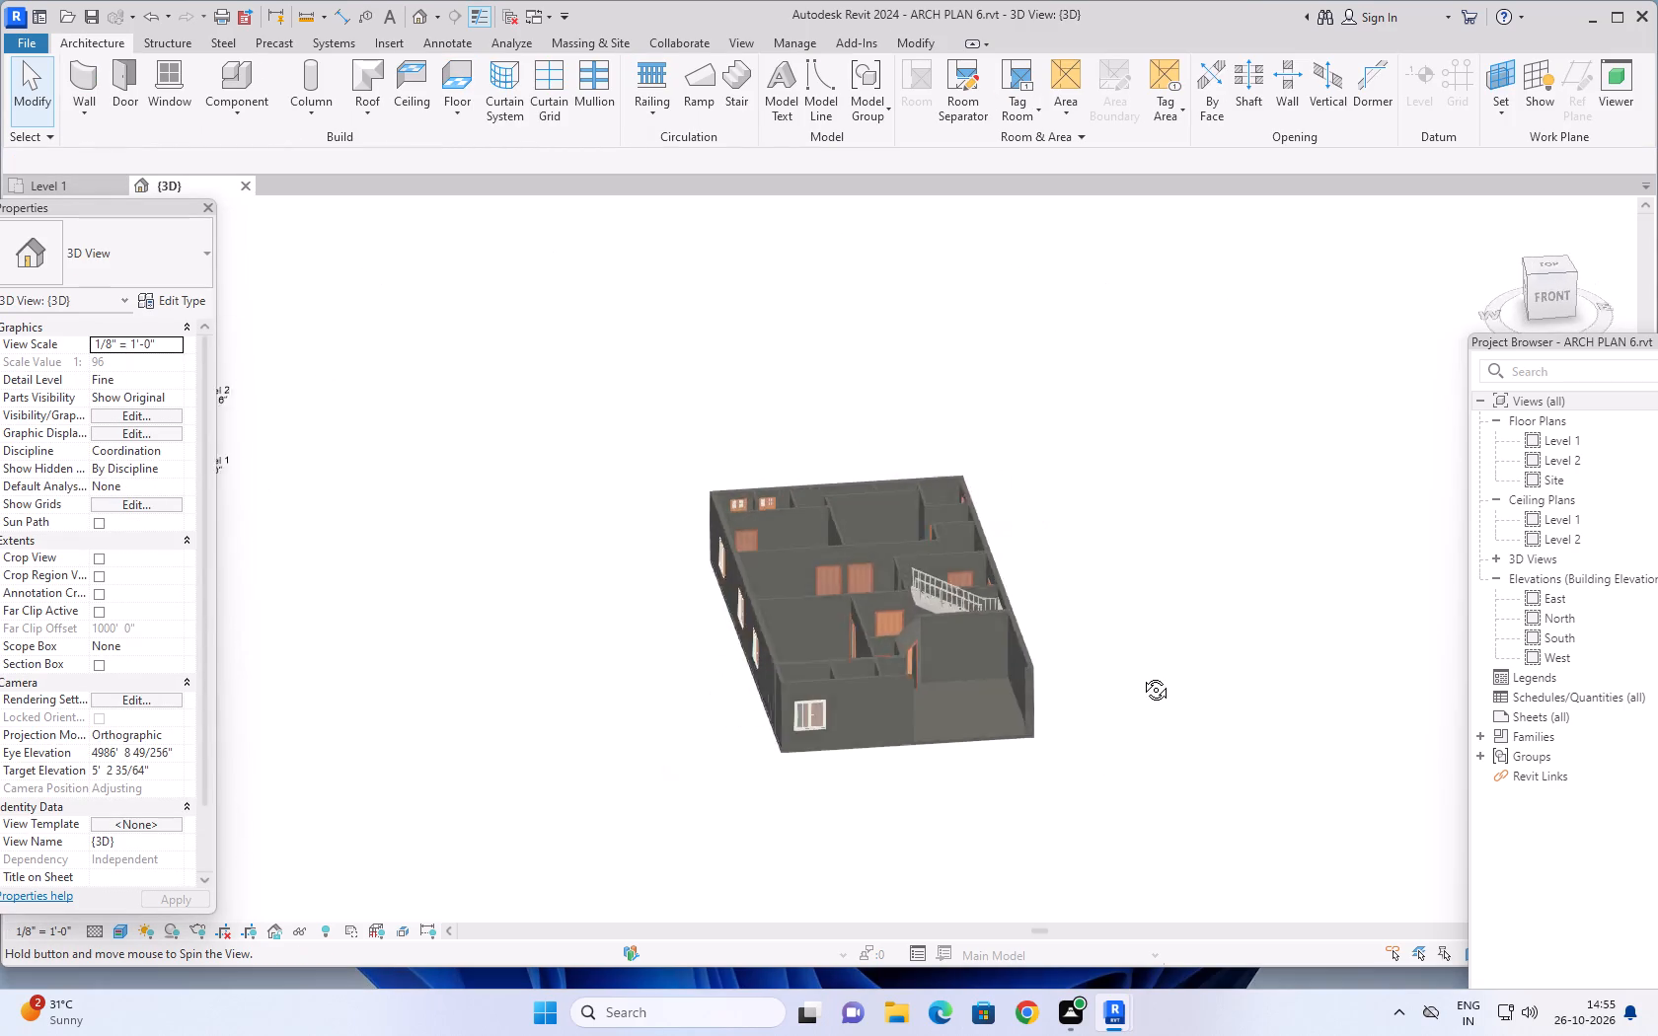
middle_click_drag(1141, 675, 1180, 582)
scroll(794, 708, "up", 5)
scroll(901, 681, "up", 6)
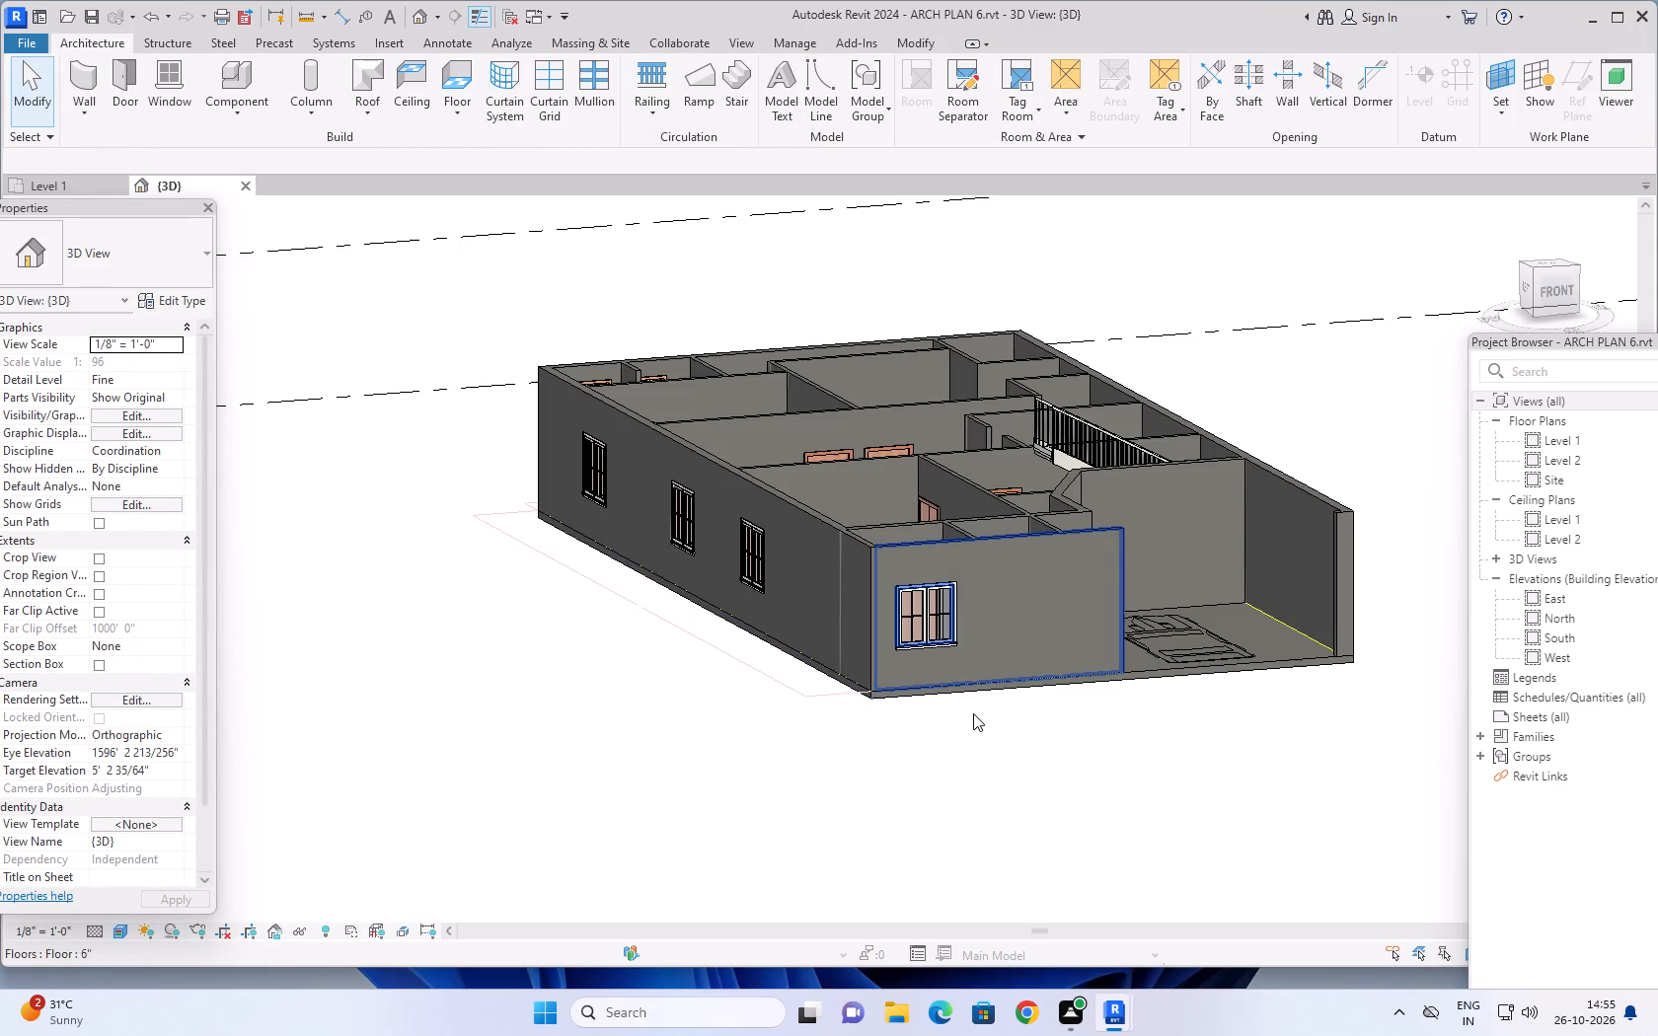
scroll(925, 724, "down", 9)
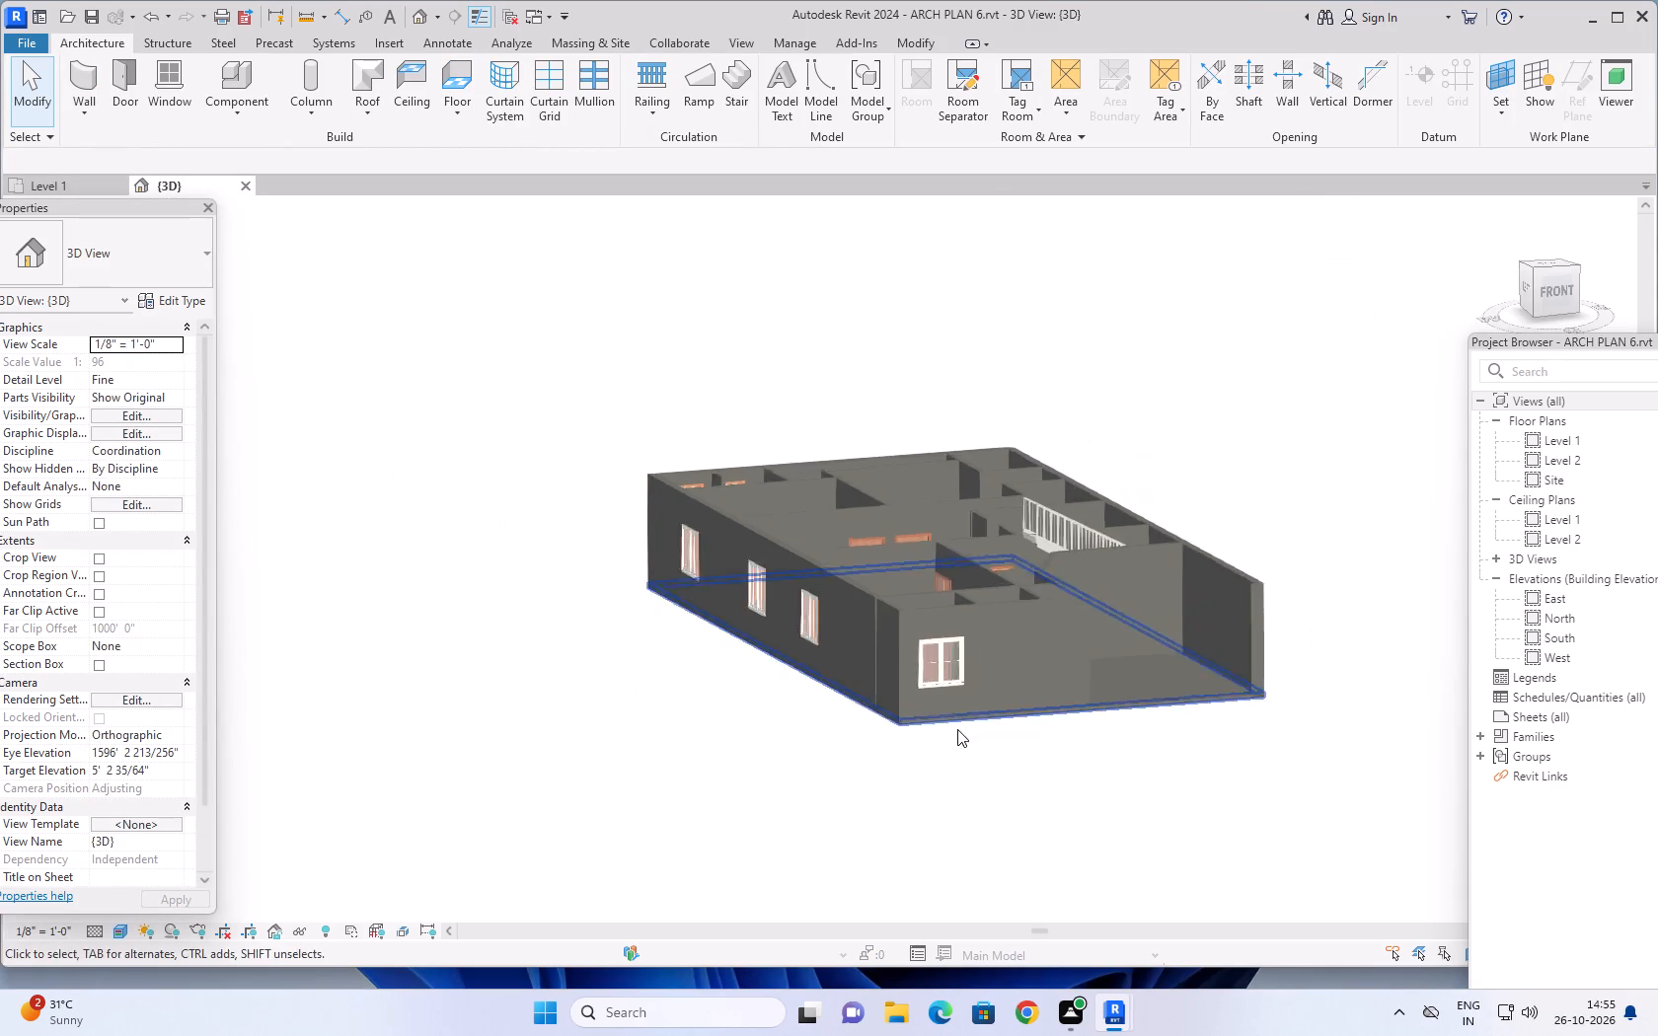
scroll(957, 729, "down", 1)
middle_click_drag(957, 729, 880, 678)
middle_click_drag(1272, 572, 1167, 795, "shift")
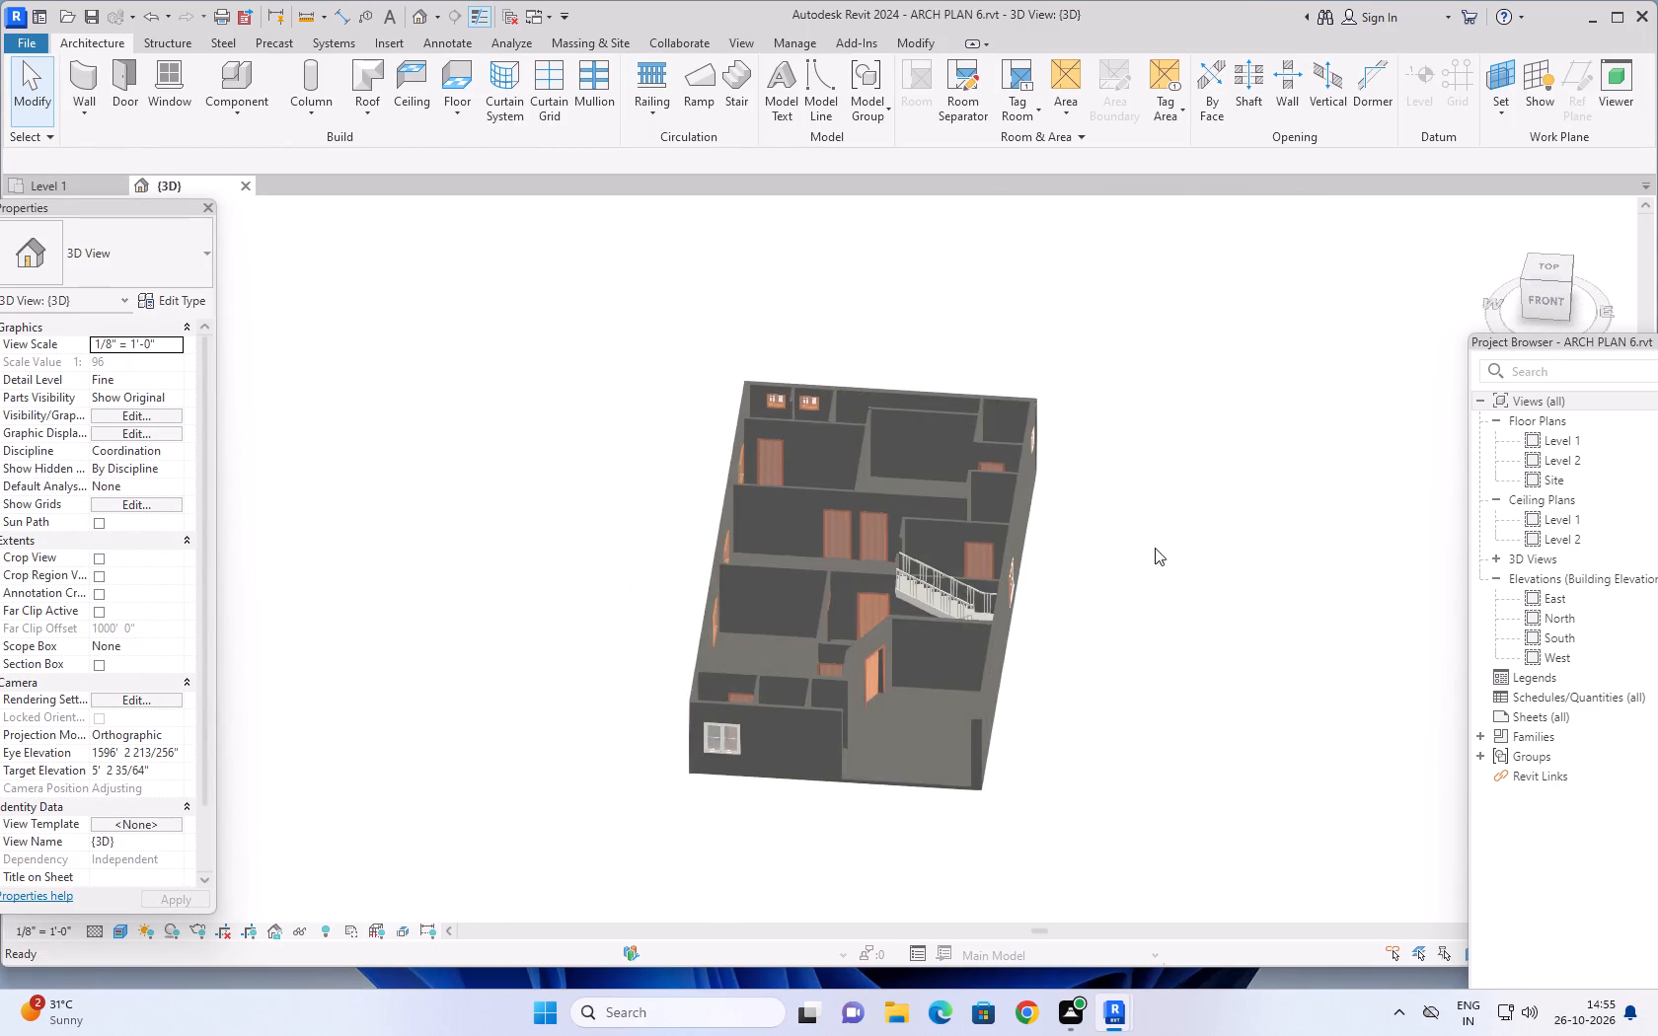
middle_click_drag(1155, 548, 1178, 772, "shift")
middle_click_drag(1145, 531, 1148, 710, "shift")
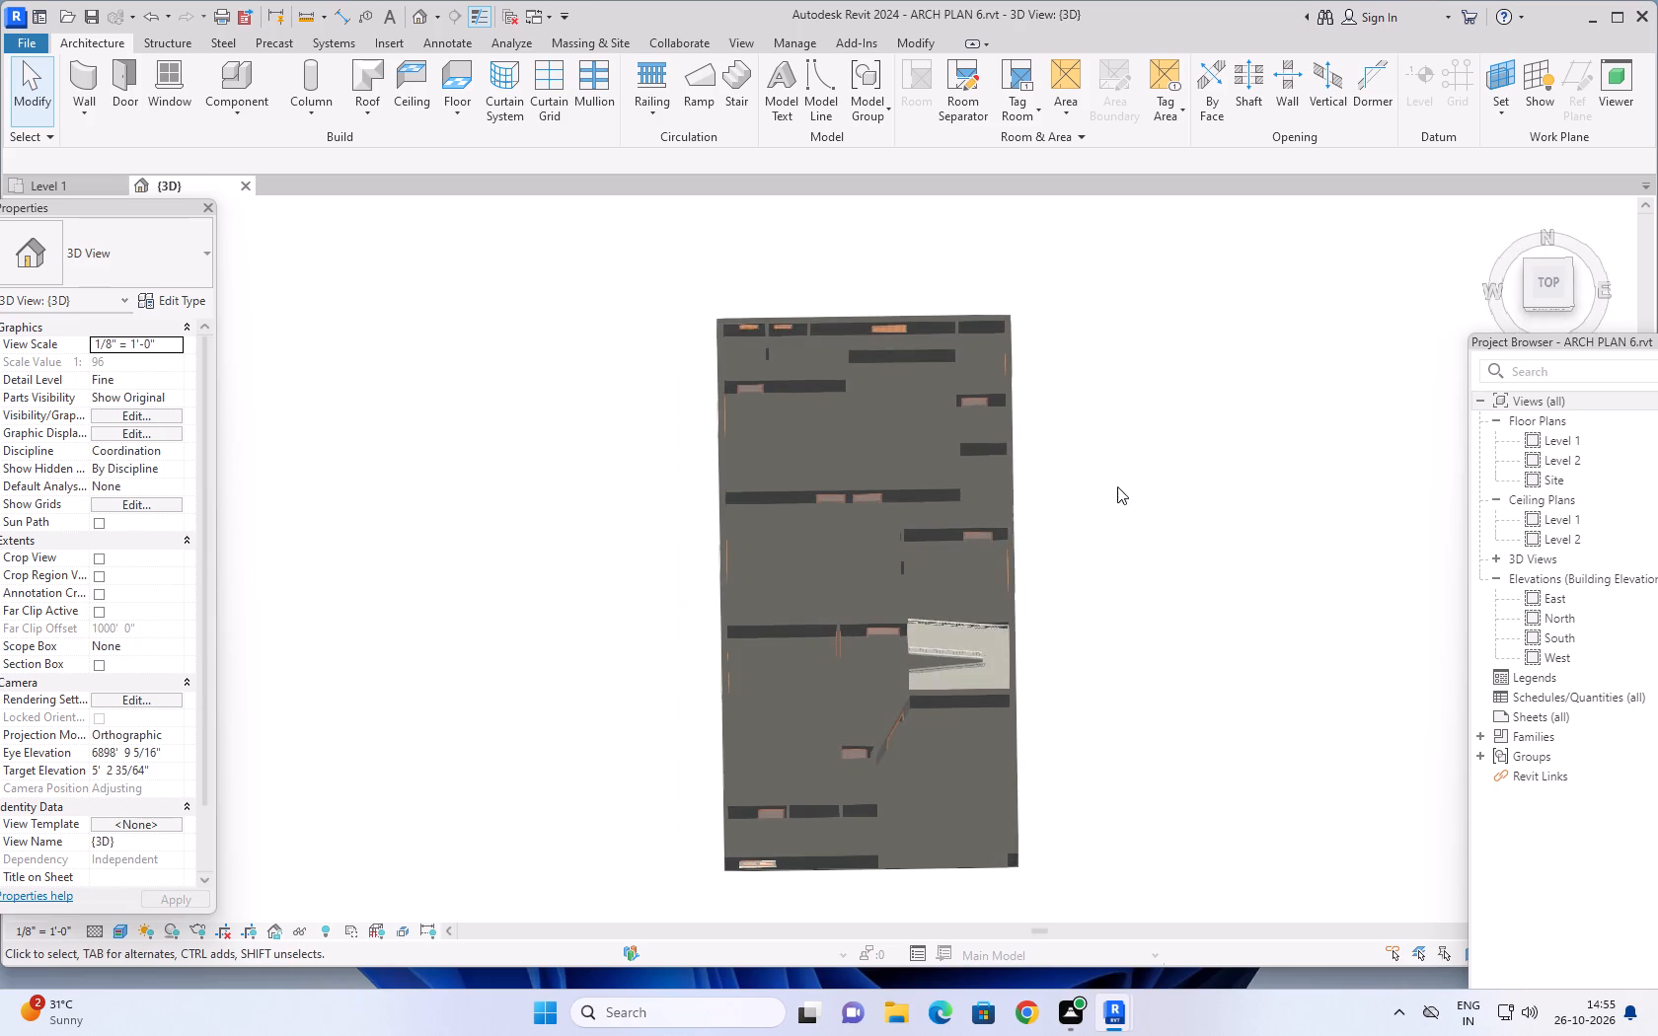
middle_click_drag(1113, 497, 1108, 620, "shift")
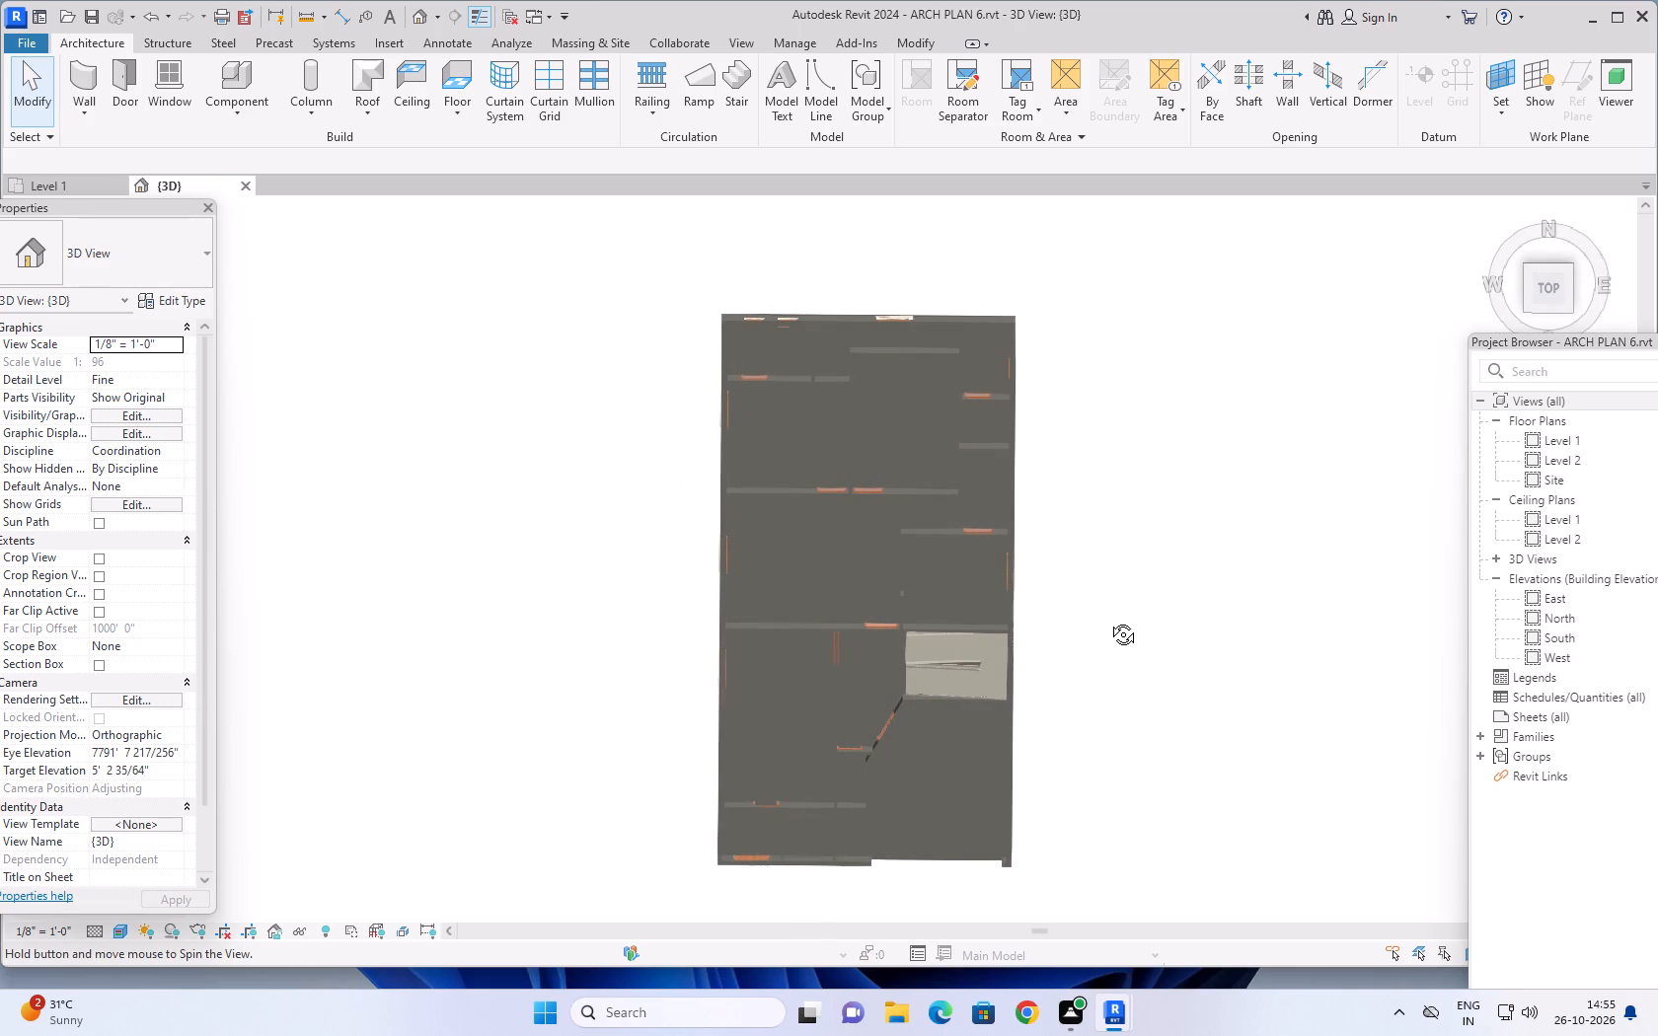
middle_click_drag(1108, 620, 1106, 629, "shift")
scroll(1106, 629, "down", 1)
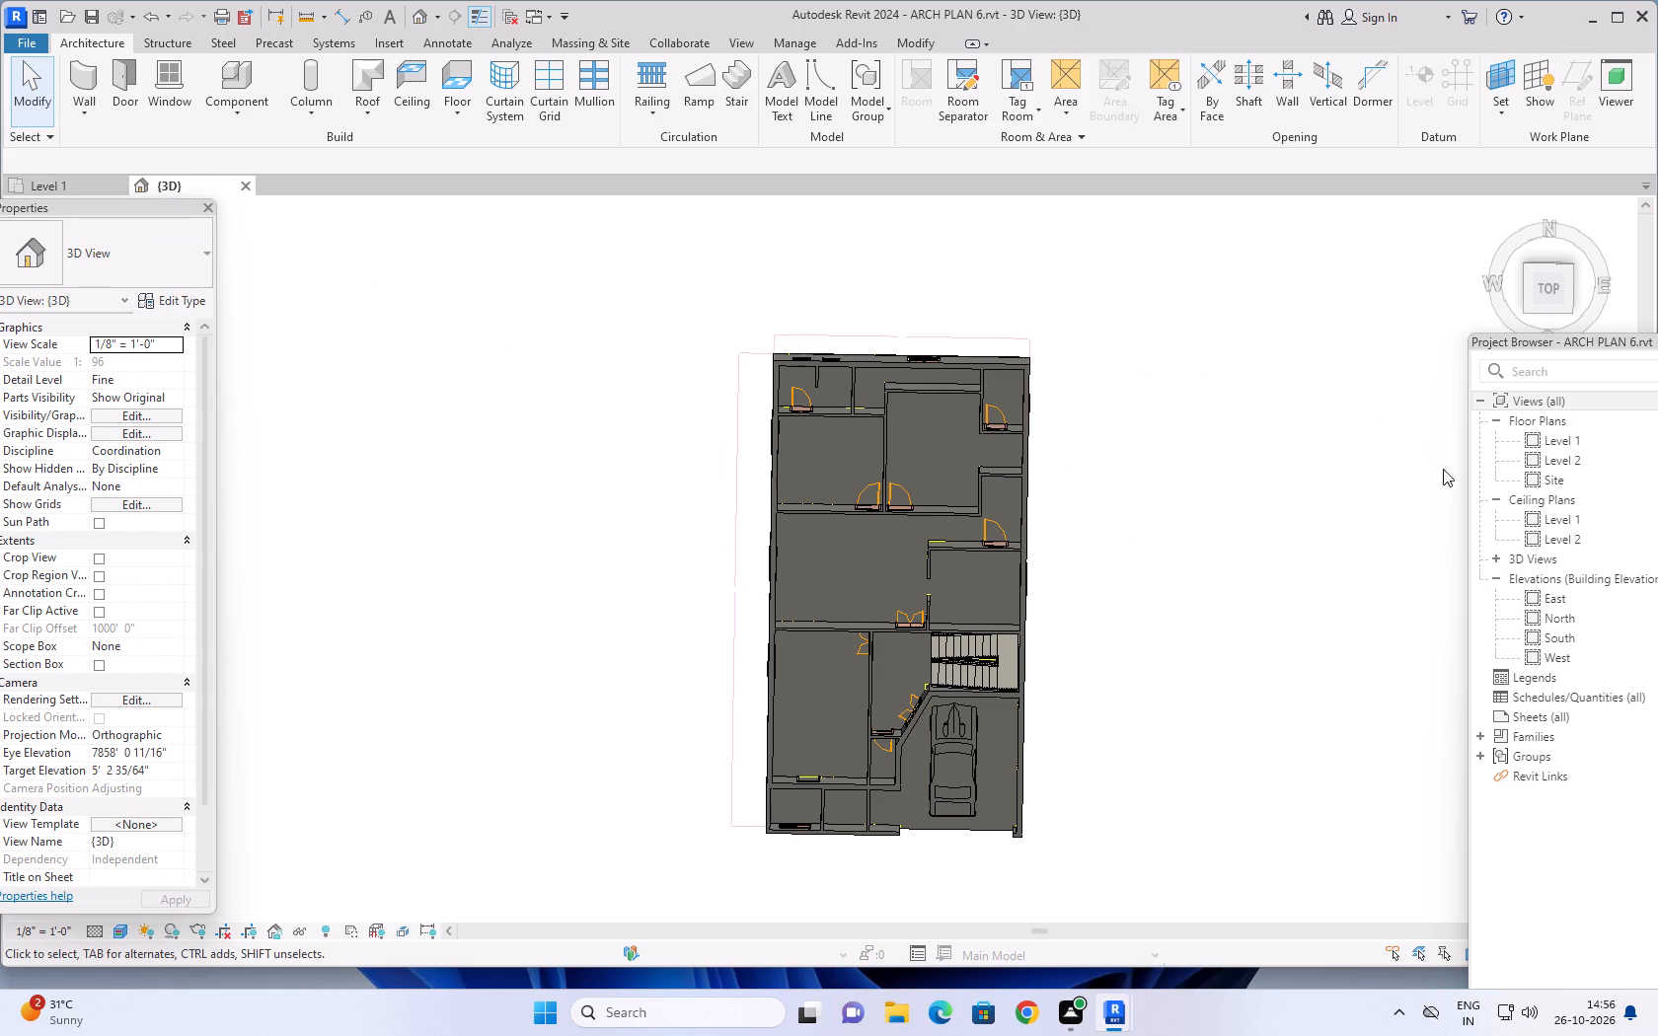
In the North elevation, add two levels above Level 2, each offset 10' 6" from the picked level line below.
double_click(1561, 618)
scroll(1043, 552, "down", 3)
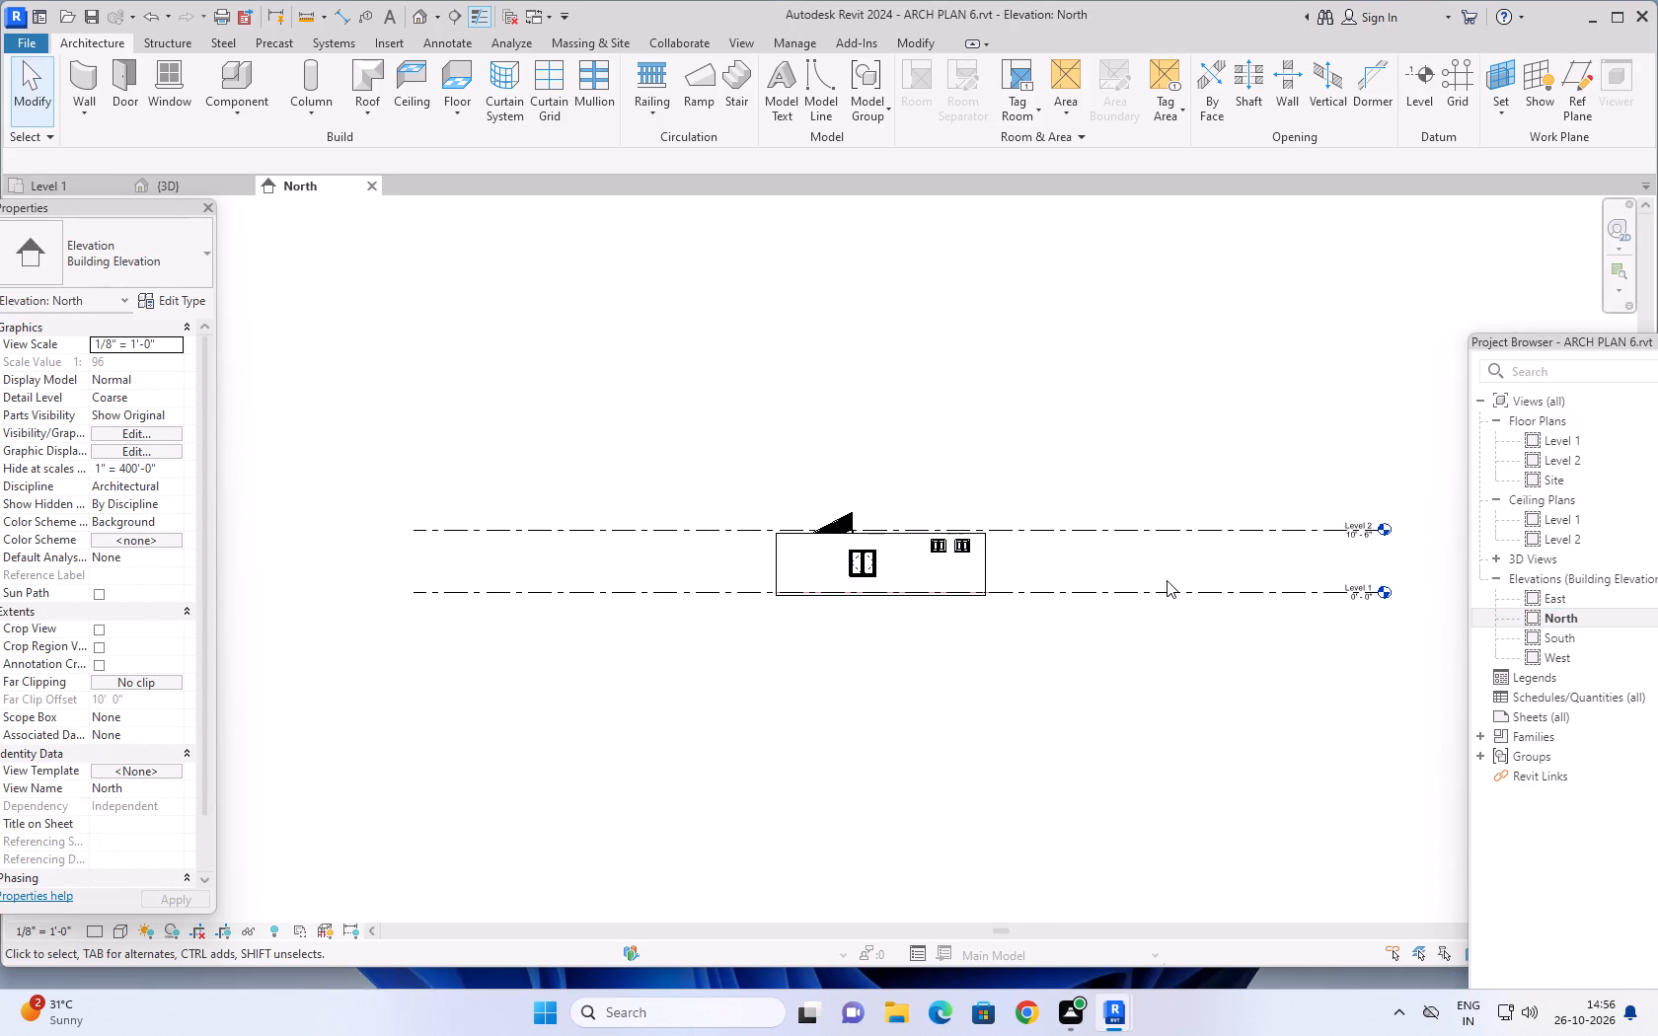
middle_click_drag(1167, 580, 998, 622)
key("Escape")
key("Escape")
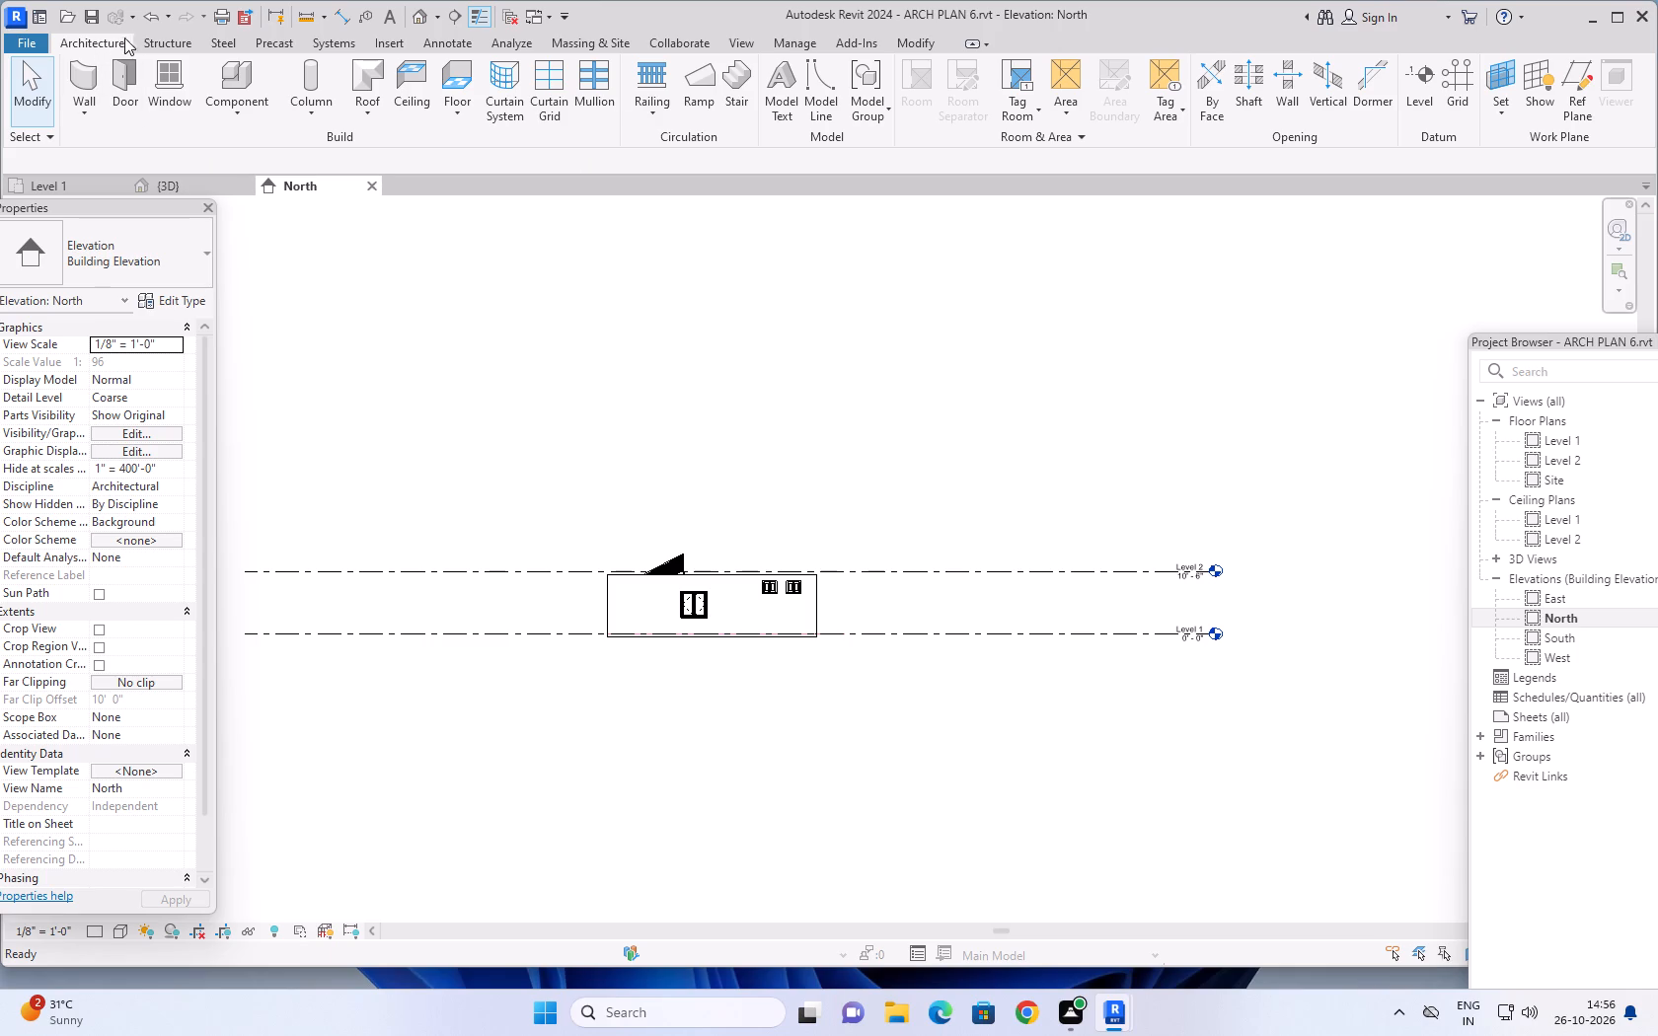
left_click(1413, 76)
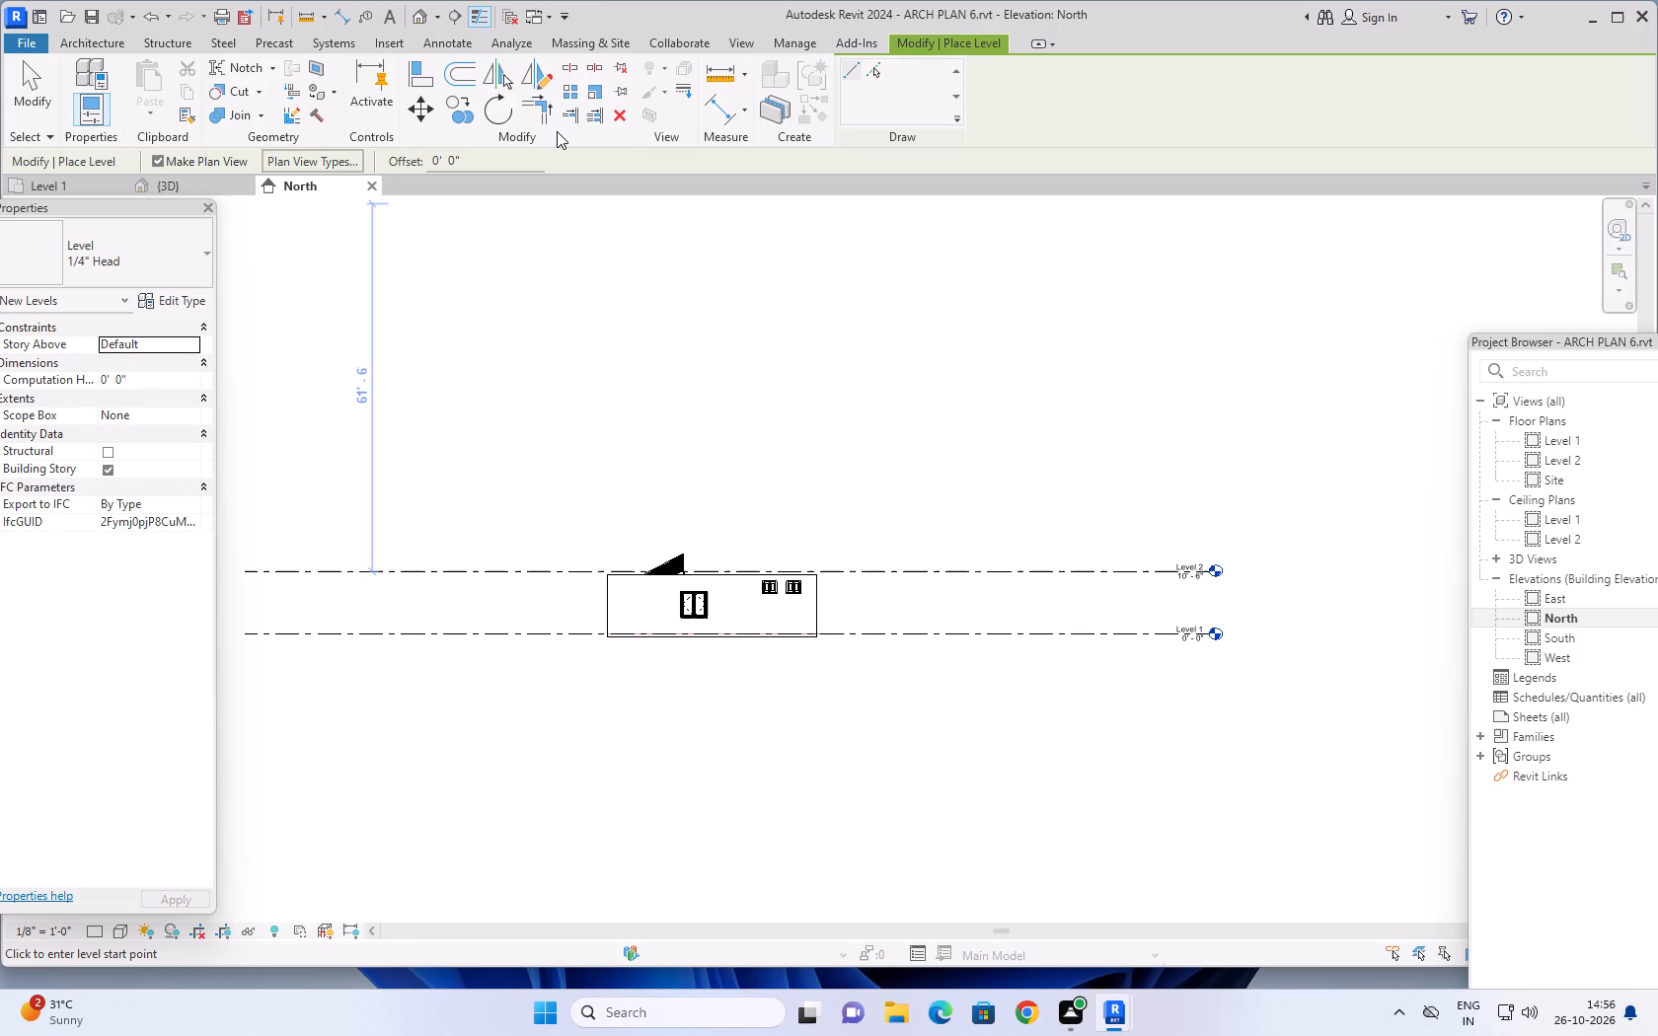
left_click_drag(474, 151, 426, 156)
left_click_drag(481, 160, 418, 166)
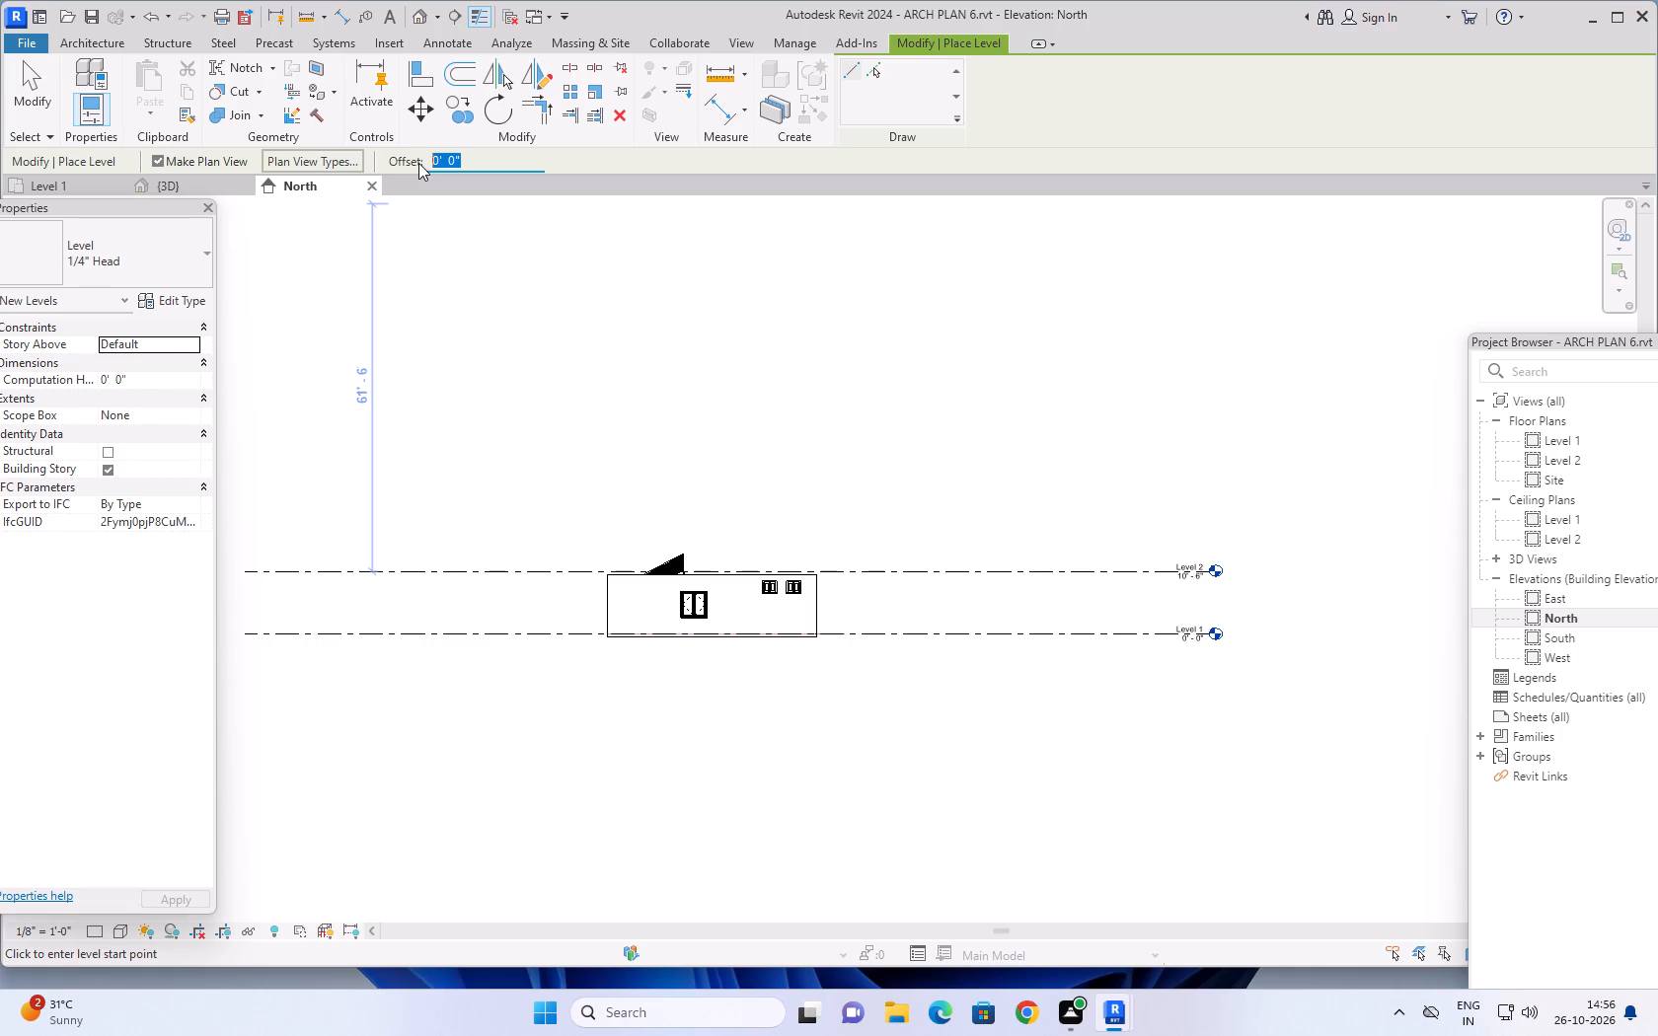
type("10'6\"")
key("Return")
left_click(871, 70)
left_click(1077, 565)
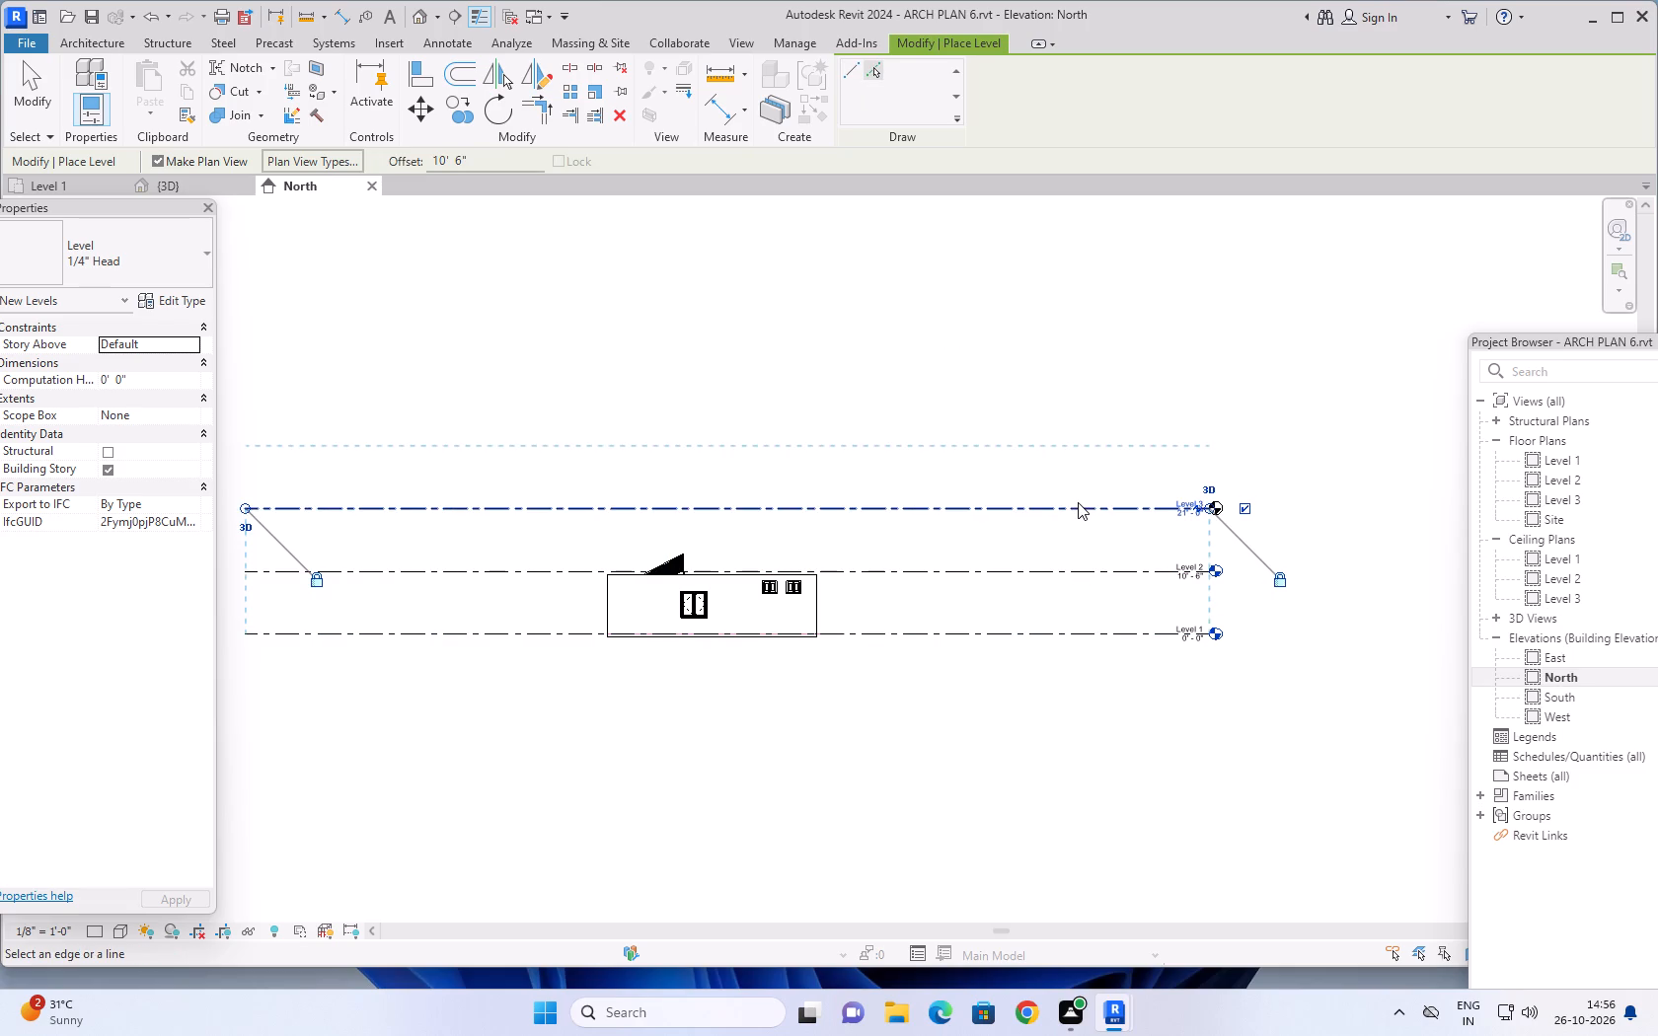
left_click(1078, 502)
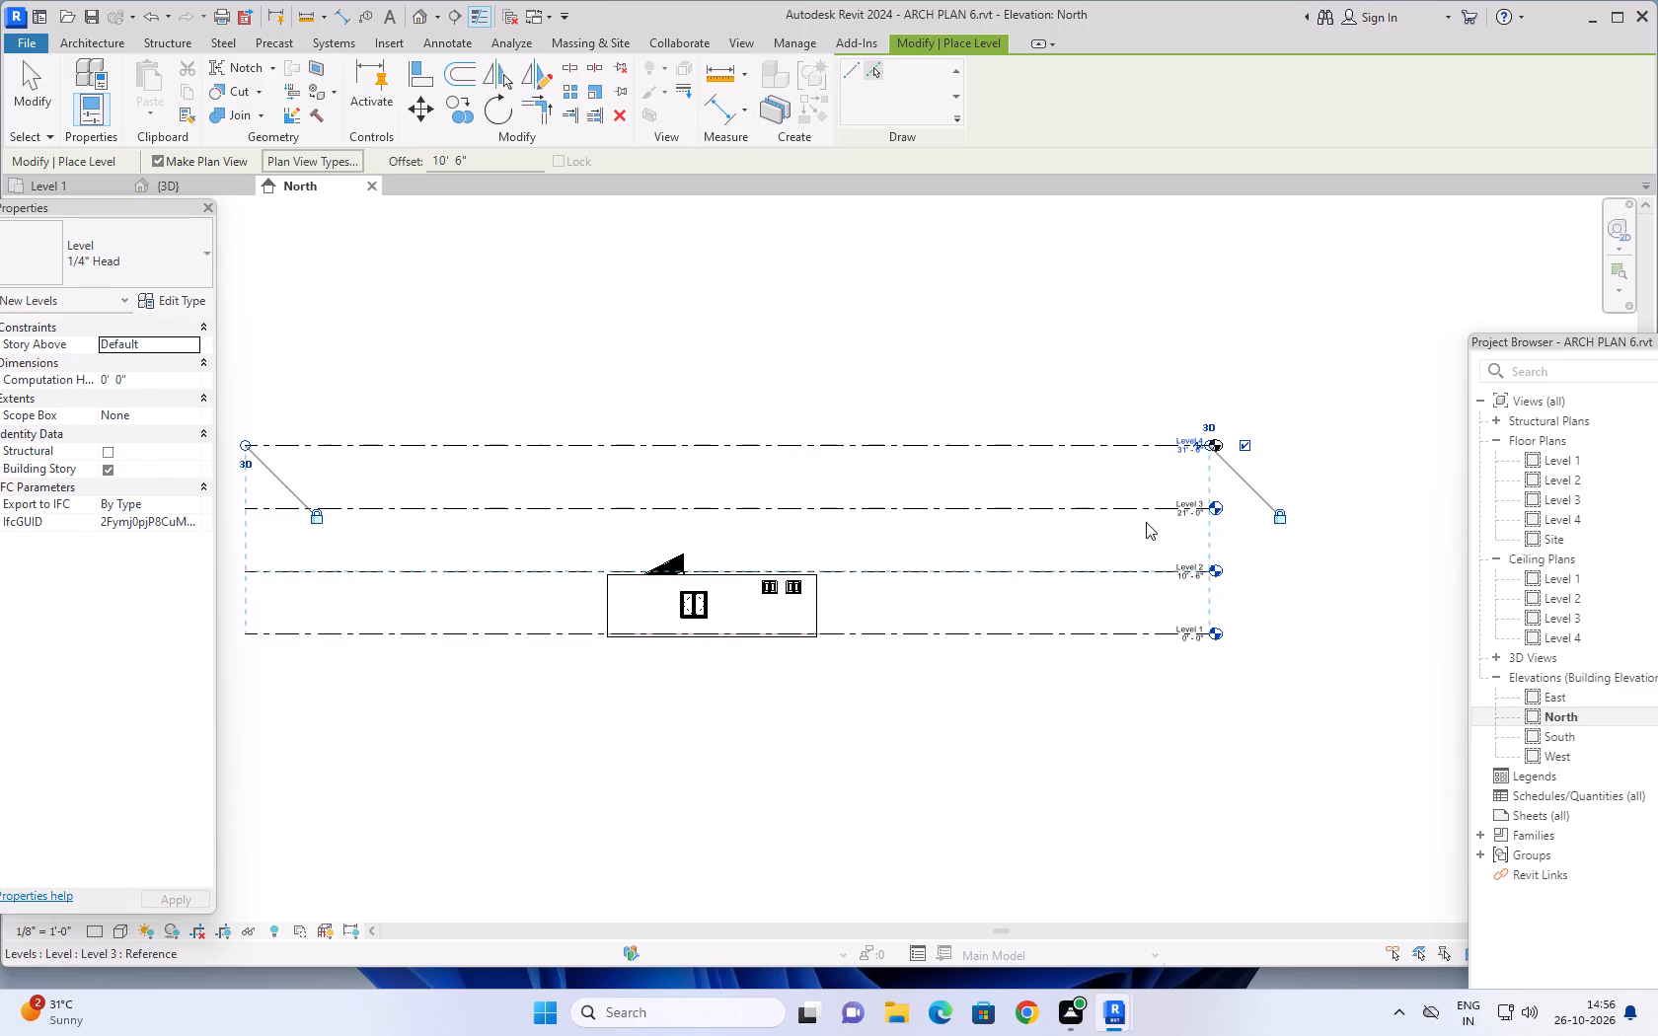
key("Escape")
key("Escape")
key("Escape")
key("Escape")
In the North elevation, rename Level 1 as Ground floor.
scroll(1189, 678, "up", 4)
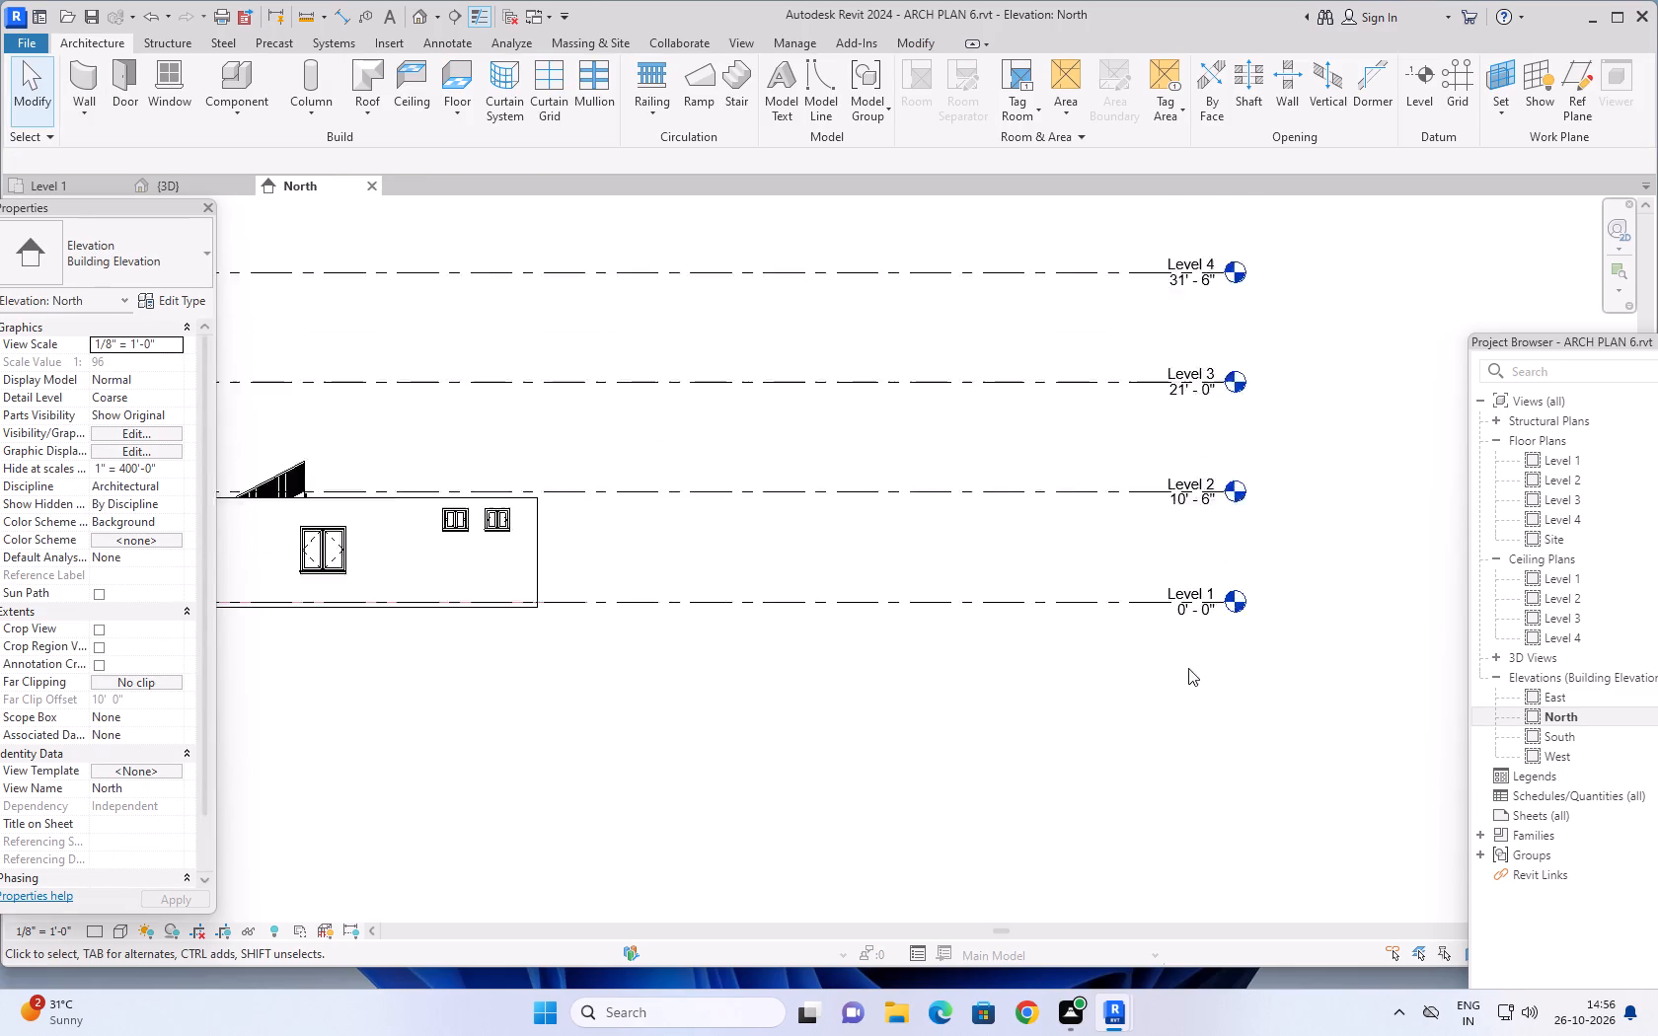
scroll(1188, 668, "up", 5)
key("Escape")
key("Escape")
double_click(1179, 547)
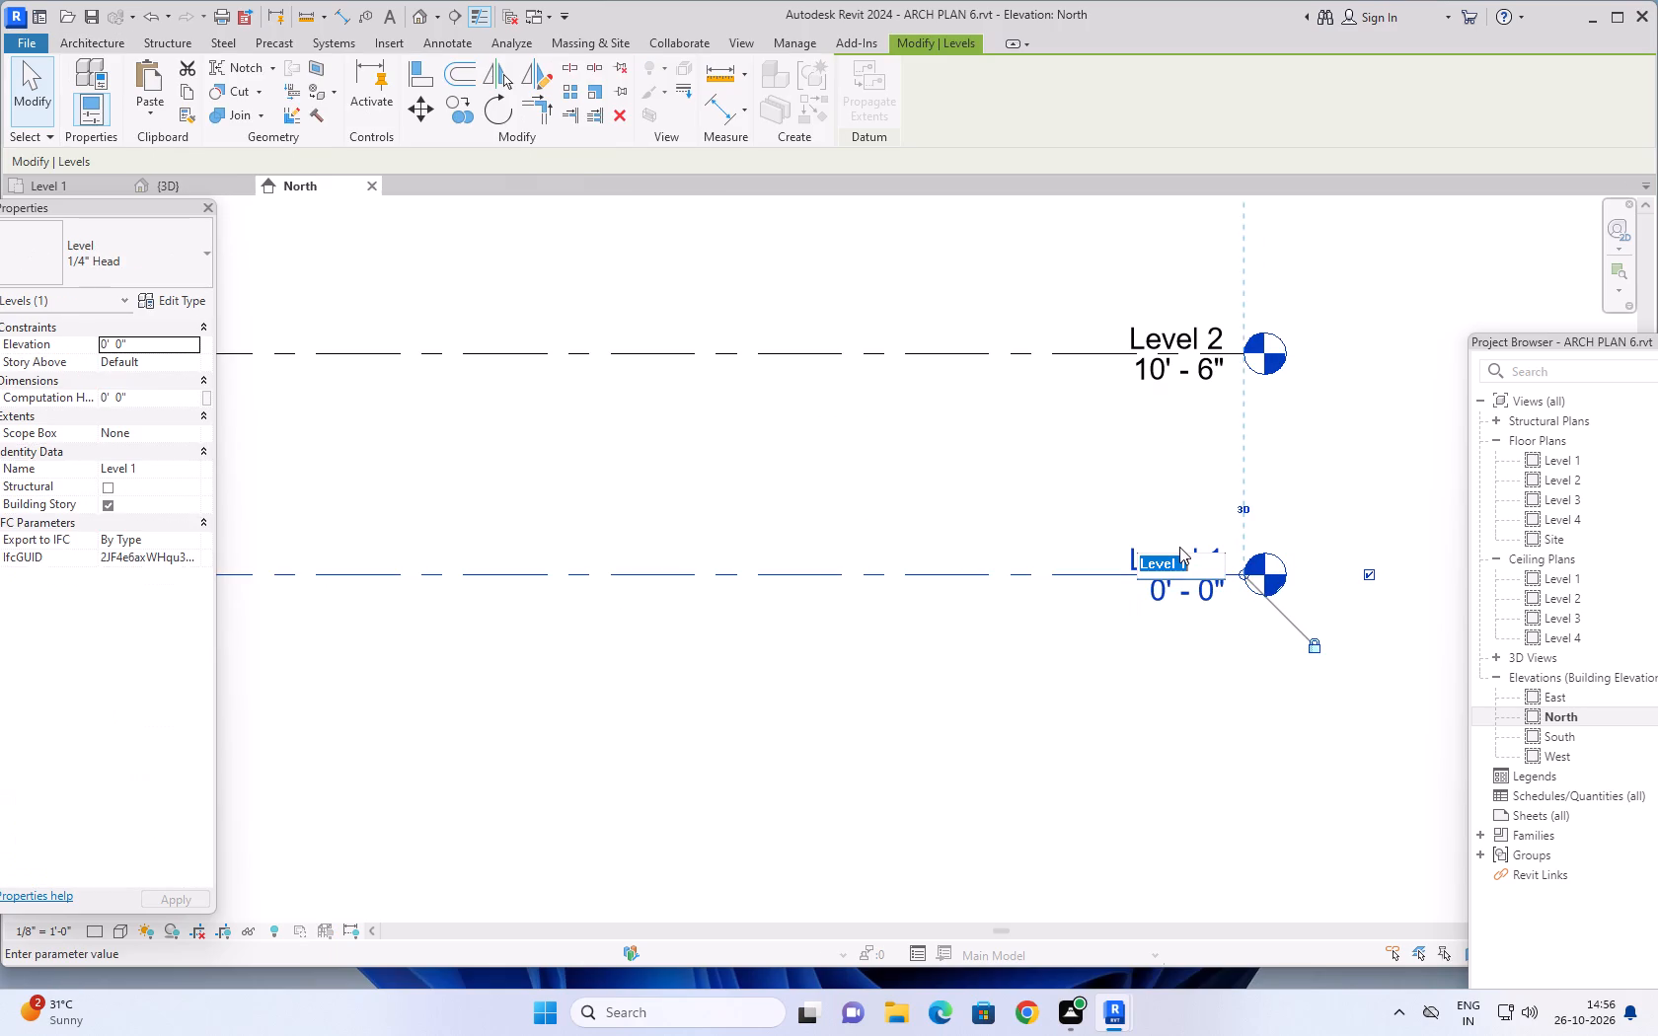
type("groumd")
key("space")
type("floor")
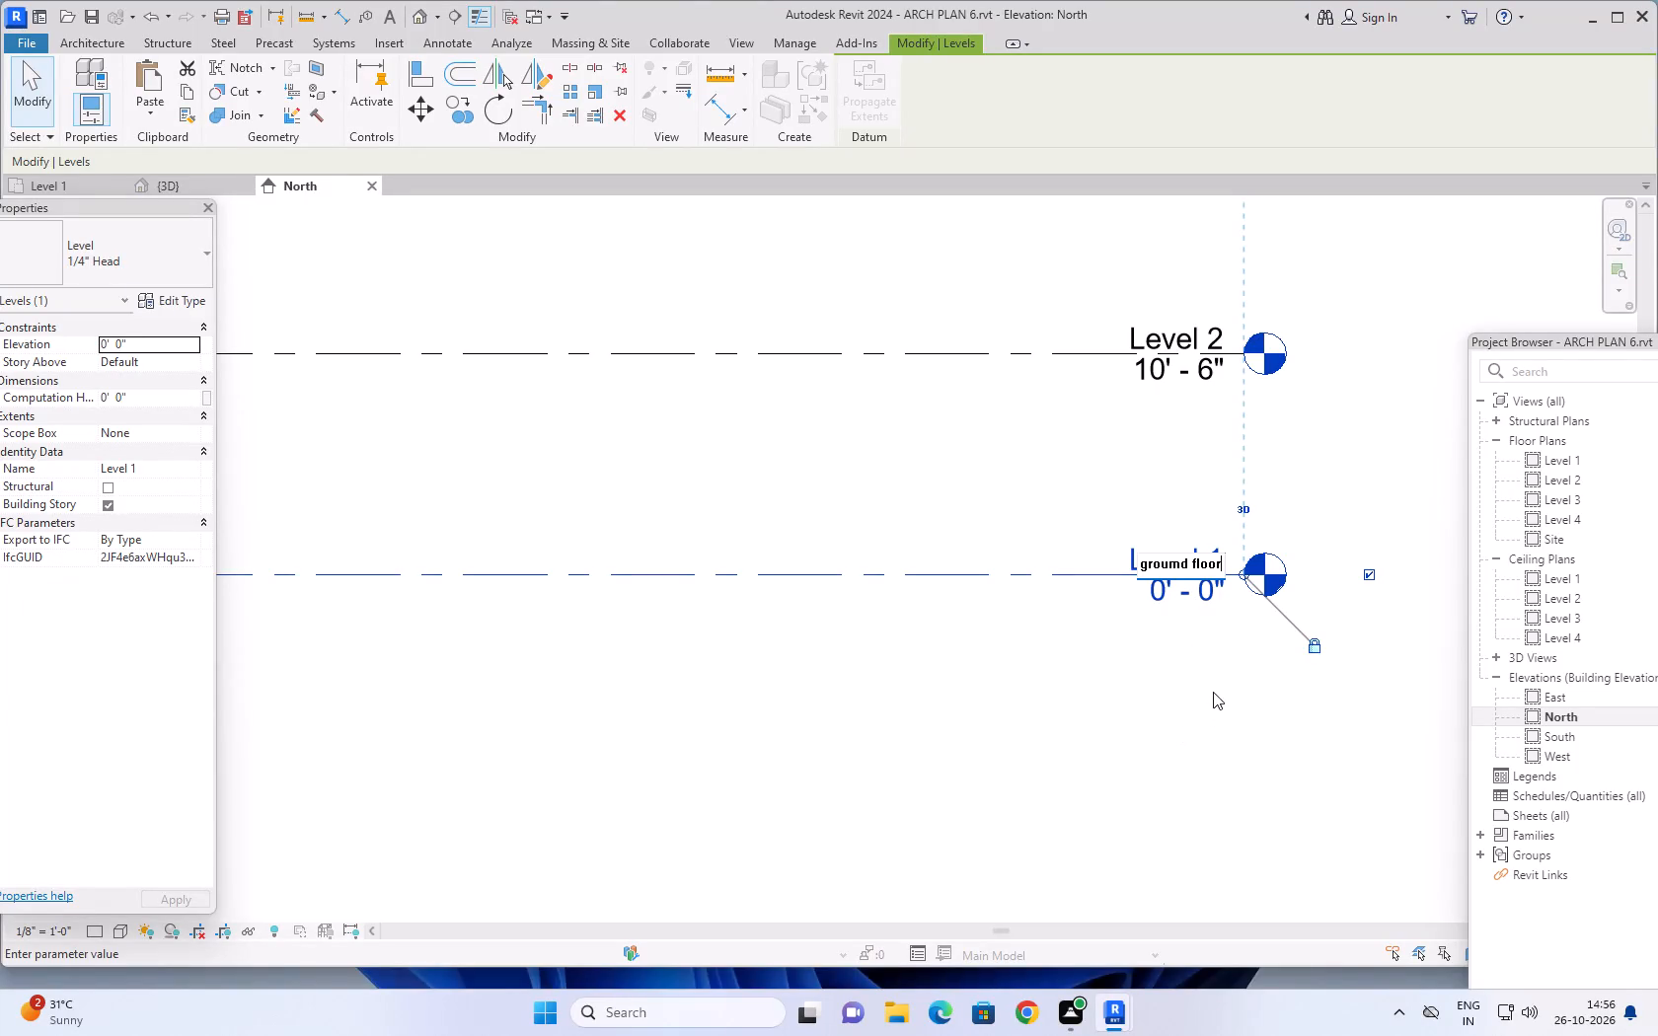
left_click(1146, 564)
key("BackSpace")
key("g")
left_click(1132, 637)
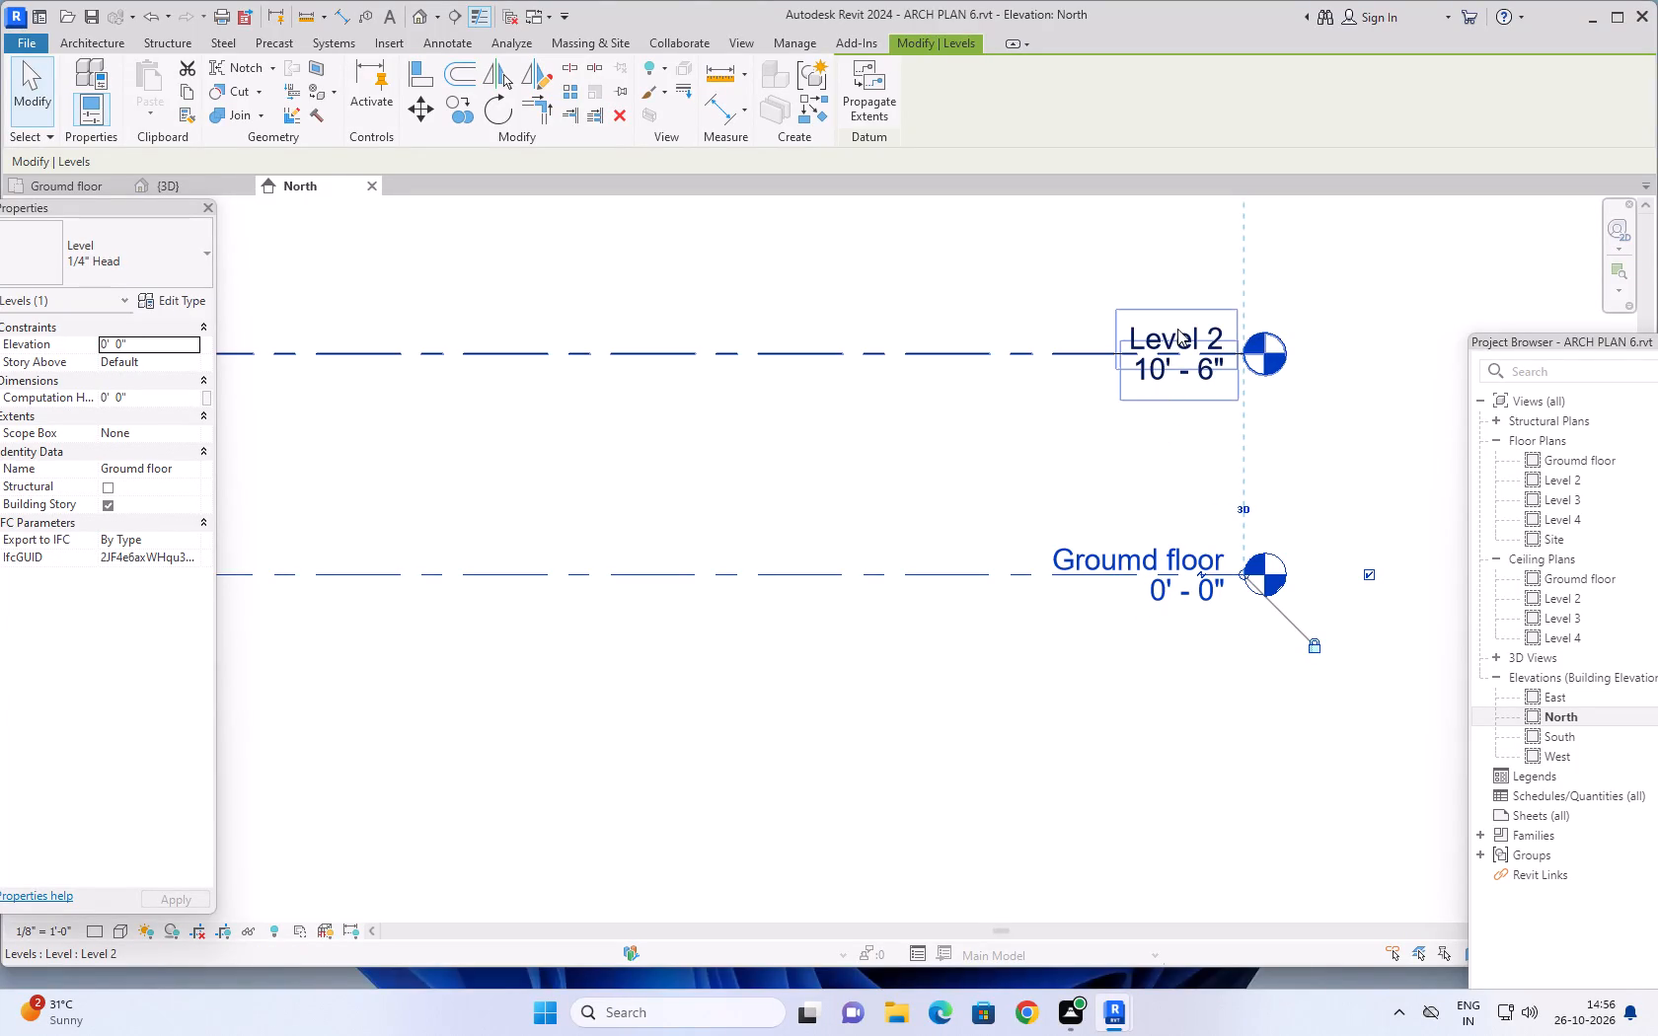
double_click(1125, 560)
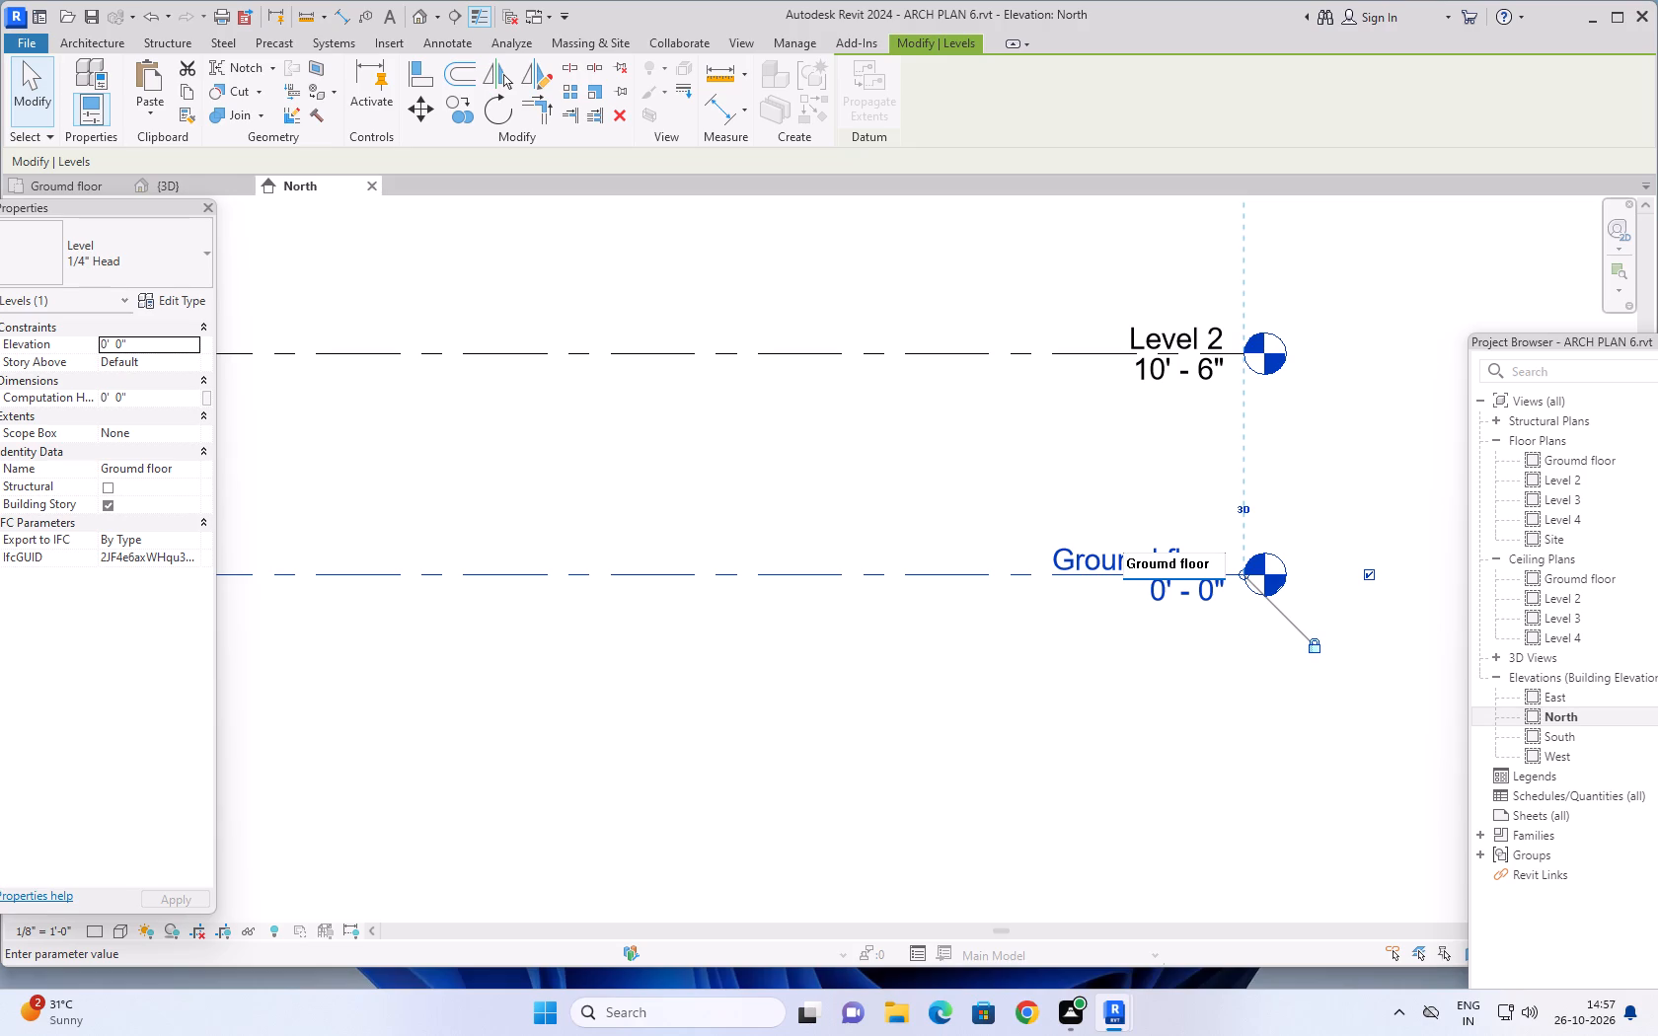
left_click(1164, 561)
key("BackSpace")
key("n")
key("BackSpace")
key("n")
left_click(1096, 640)
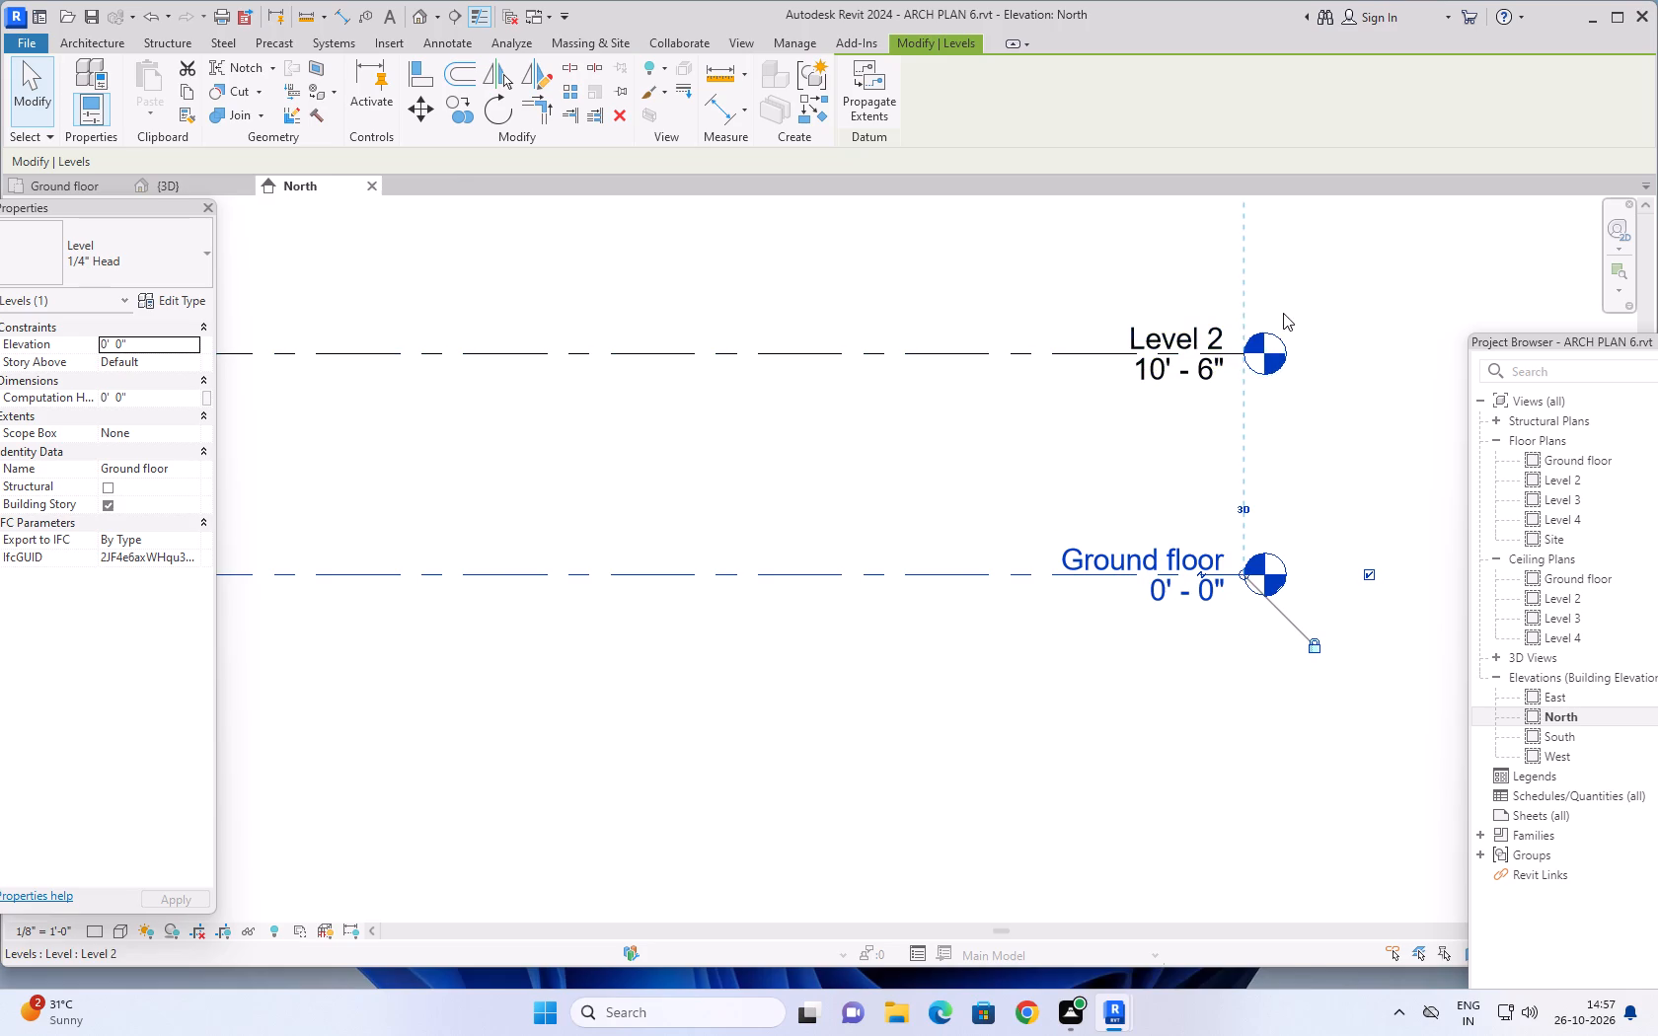
Rename Level 2, the level at 10' 6", as first floor.
middle_click_drag(1292, 309, 1216, 440)
scroll(1153, 438, "up", 4)
double_click(1111, 482)
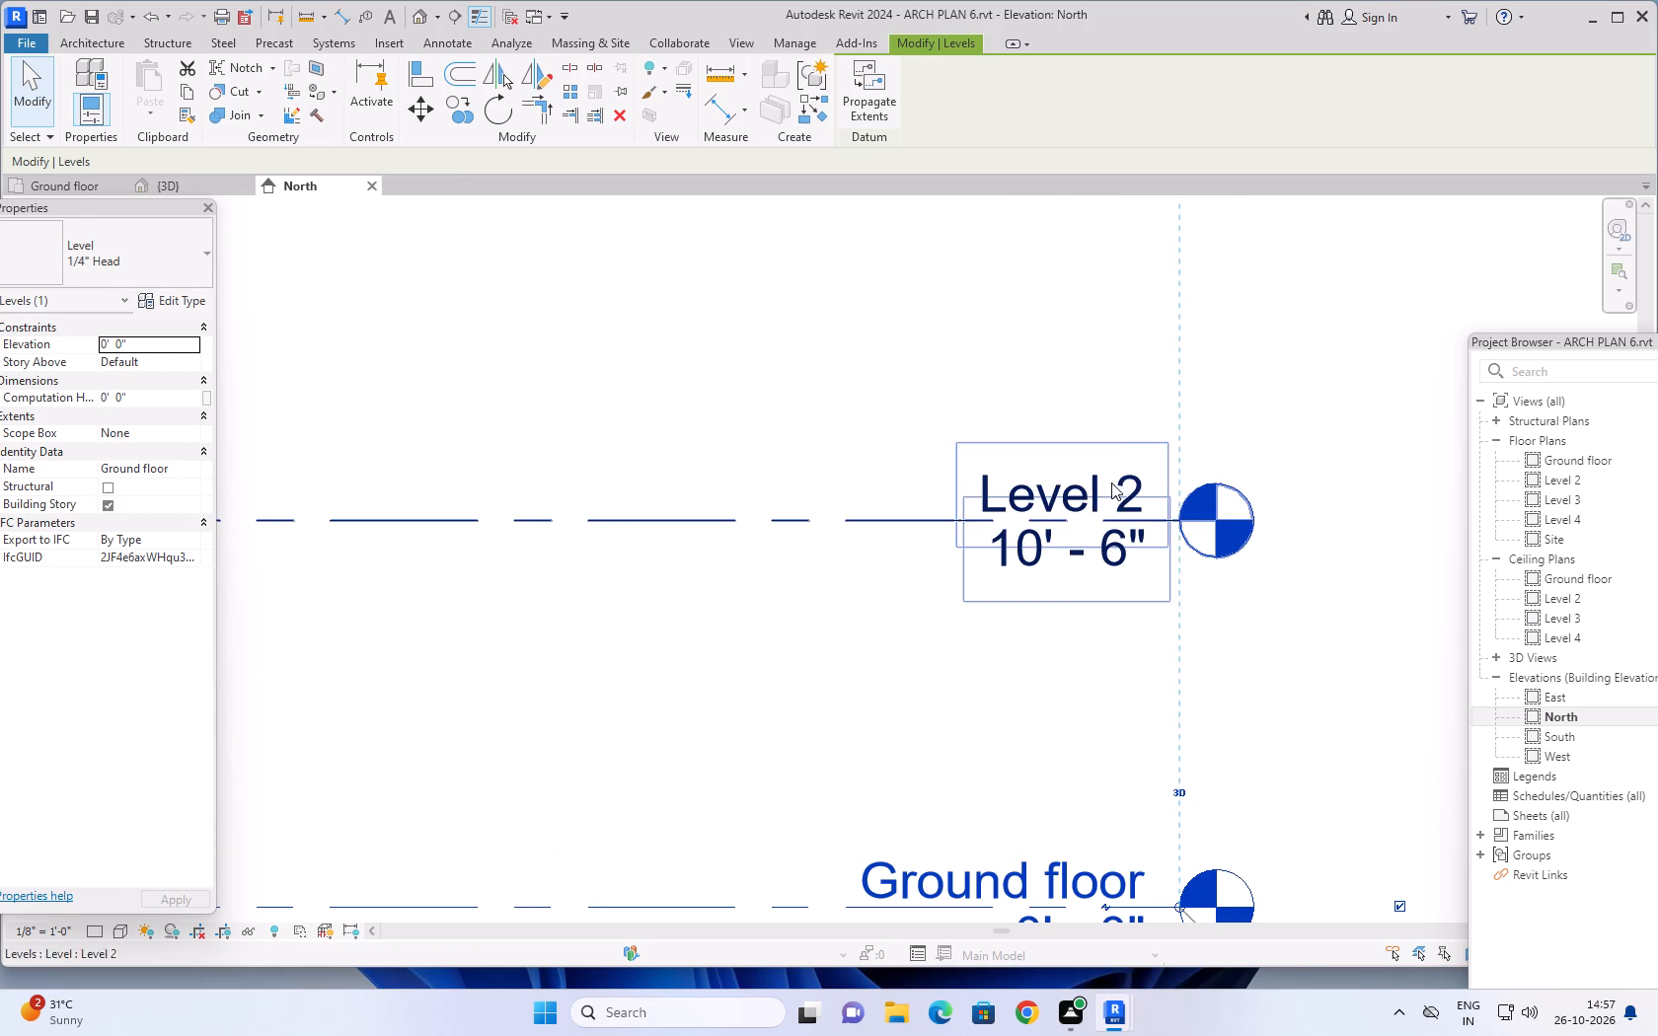
key("BackSpace")
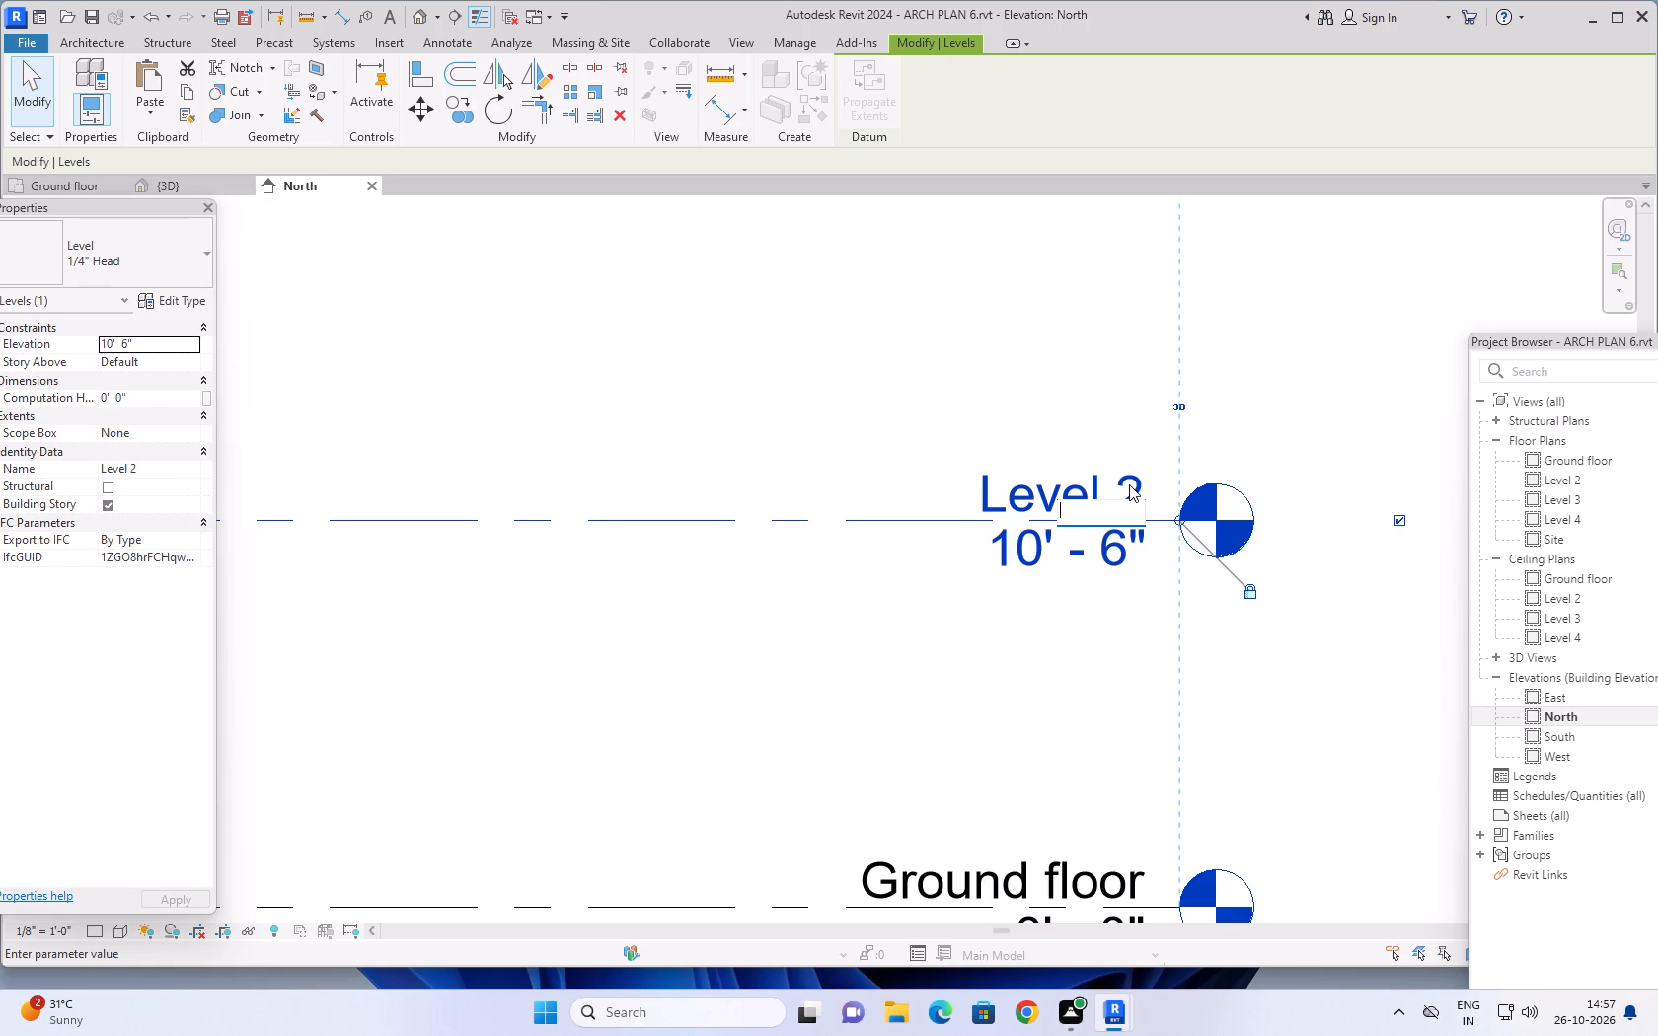
type("first floor")
left_click(1013, 617)
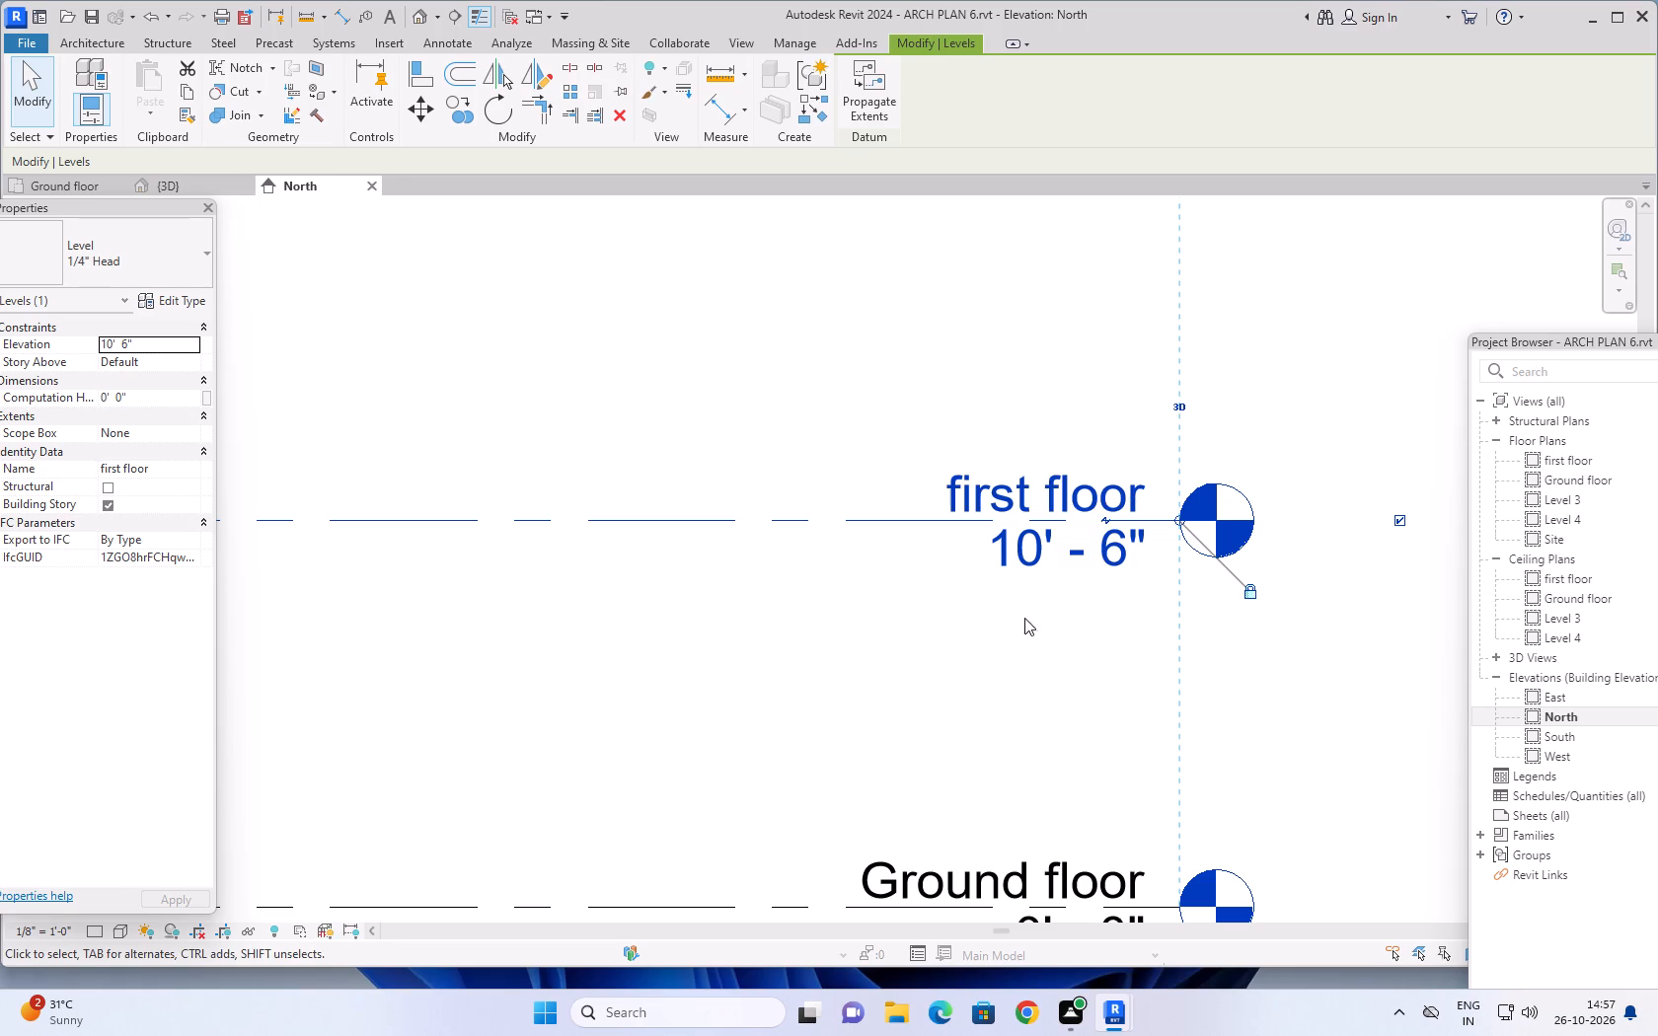
Rename Level 3, the level at 21' 0", as second floor.
scroll(1239, 371, "down", 2)
middle_click_drag(1281, 321, 1256, 628)
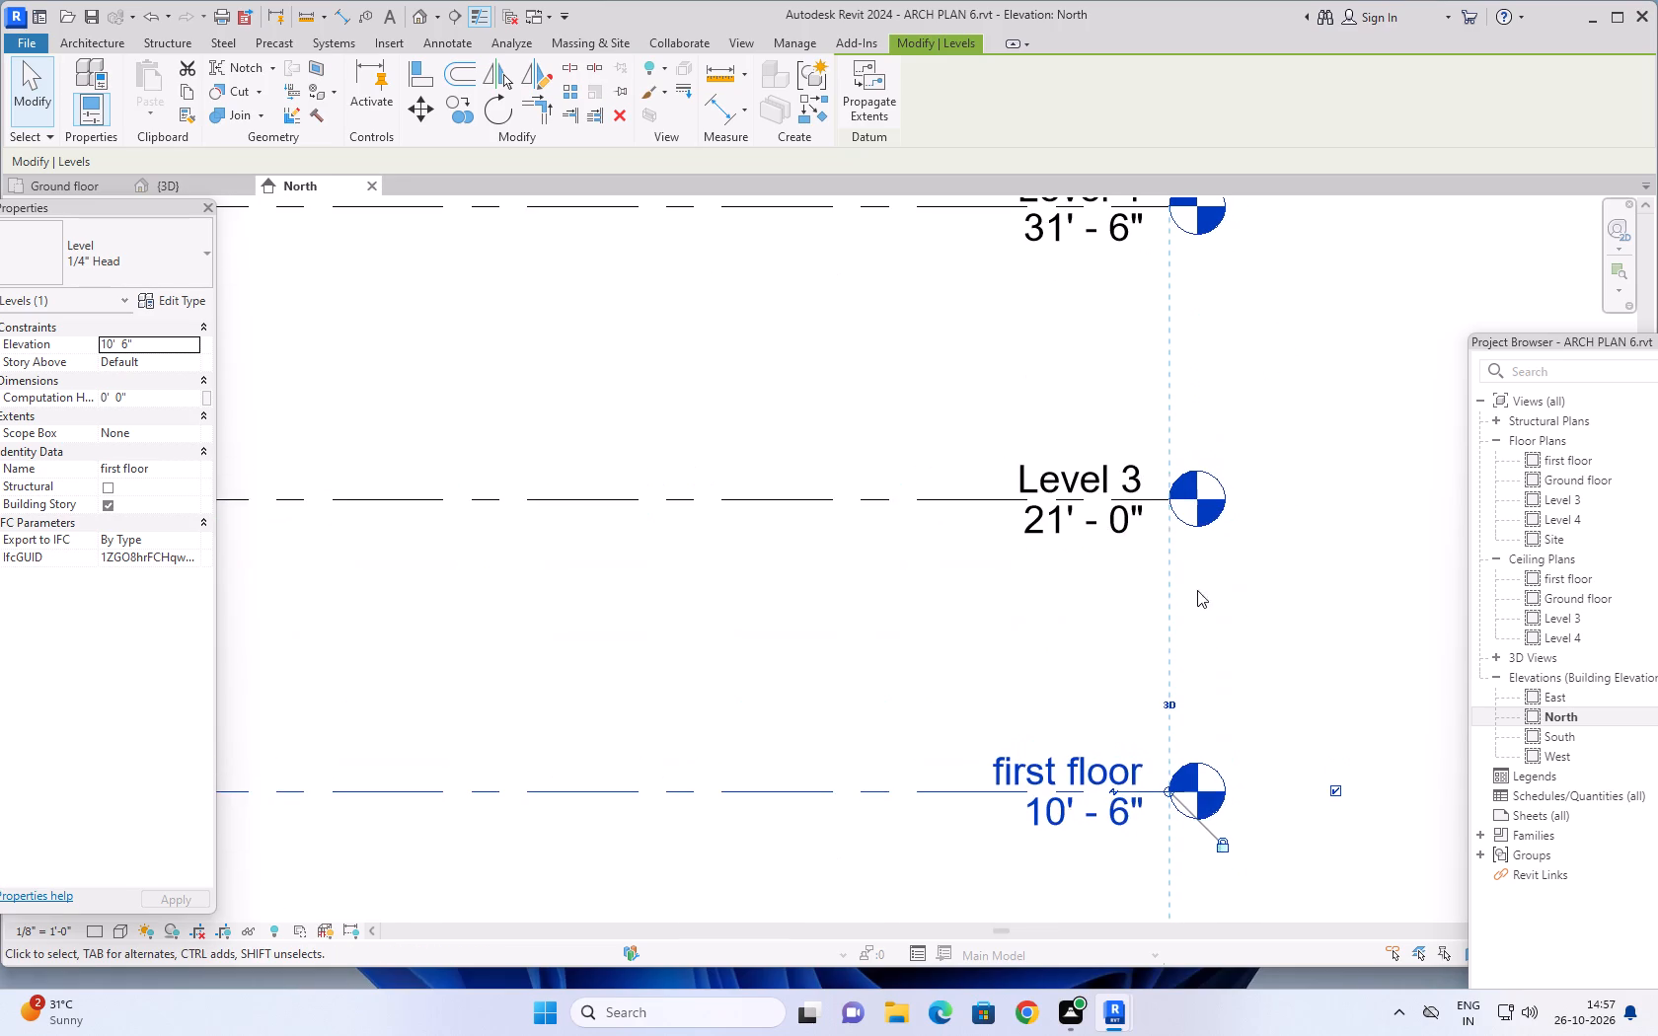
double_click(1077, 470)
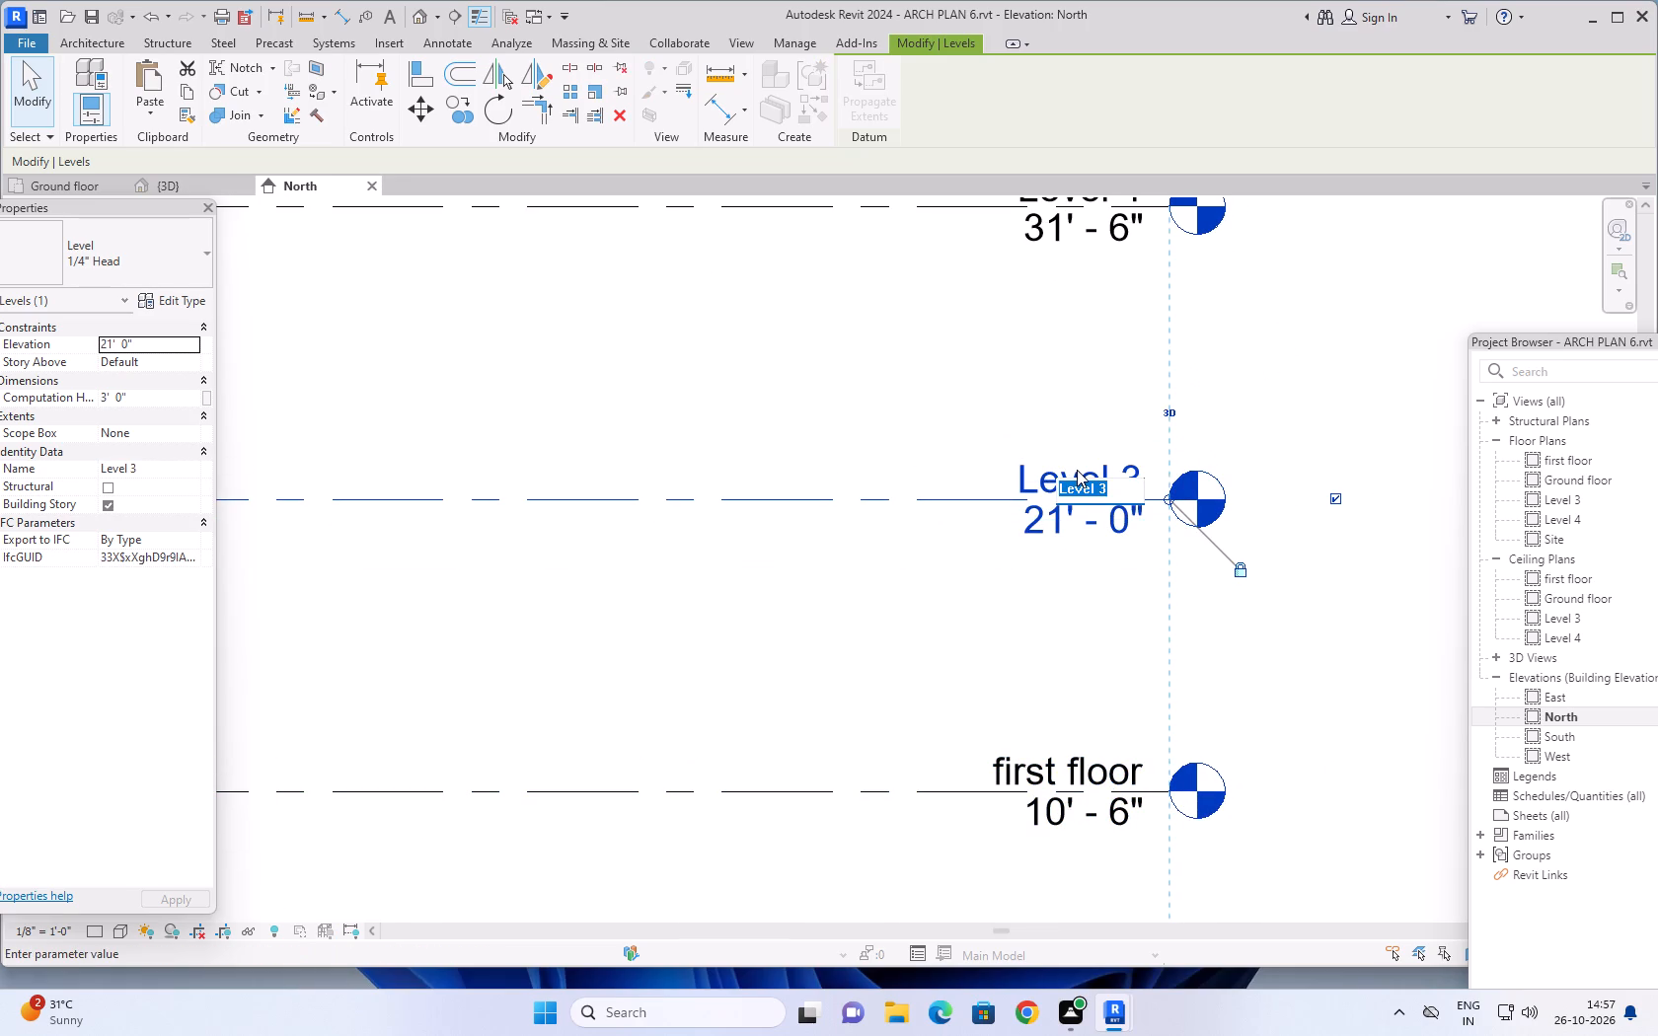
type("seconf")
key("BackSpace")
type("d floor")
left_click(1259, 391)
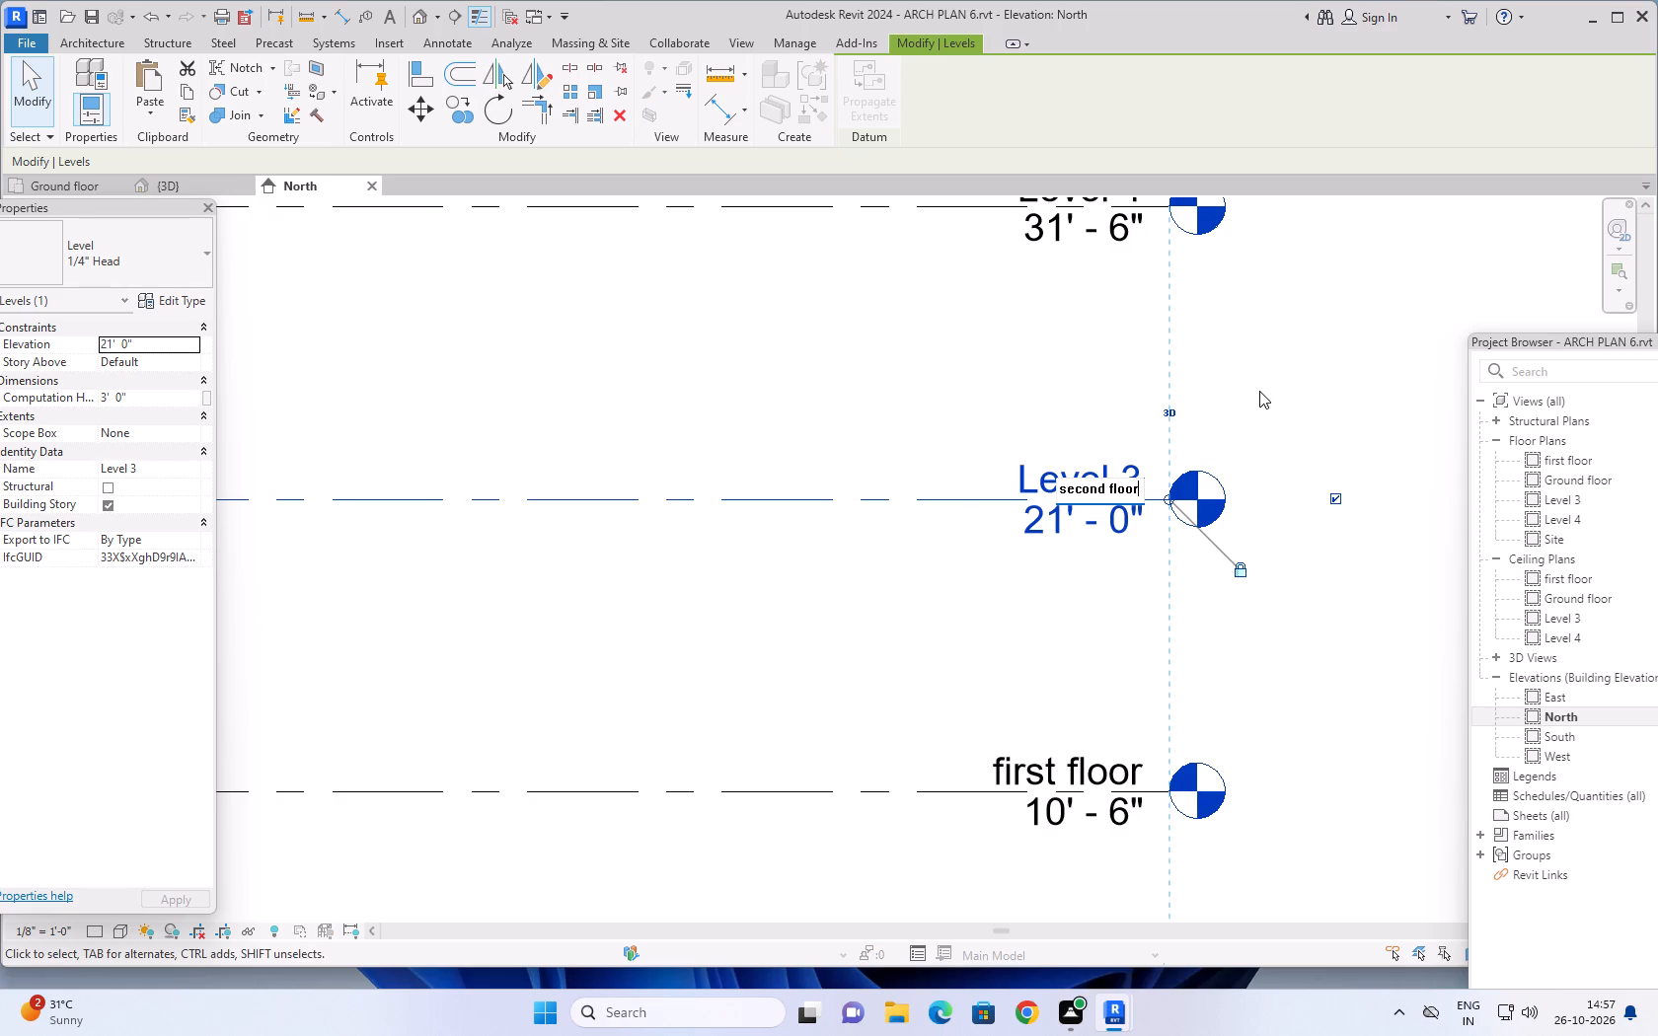
Rename Level 4, the topmost level, as roof and clear the selection.
scroll(1261, 390, "down", 2)
middle_click_drag(1255, 353, 1247, 634)
scroll(1117, 525, "up", 4)
double_click(1128, 508)
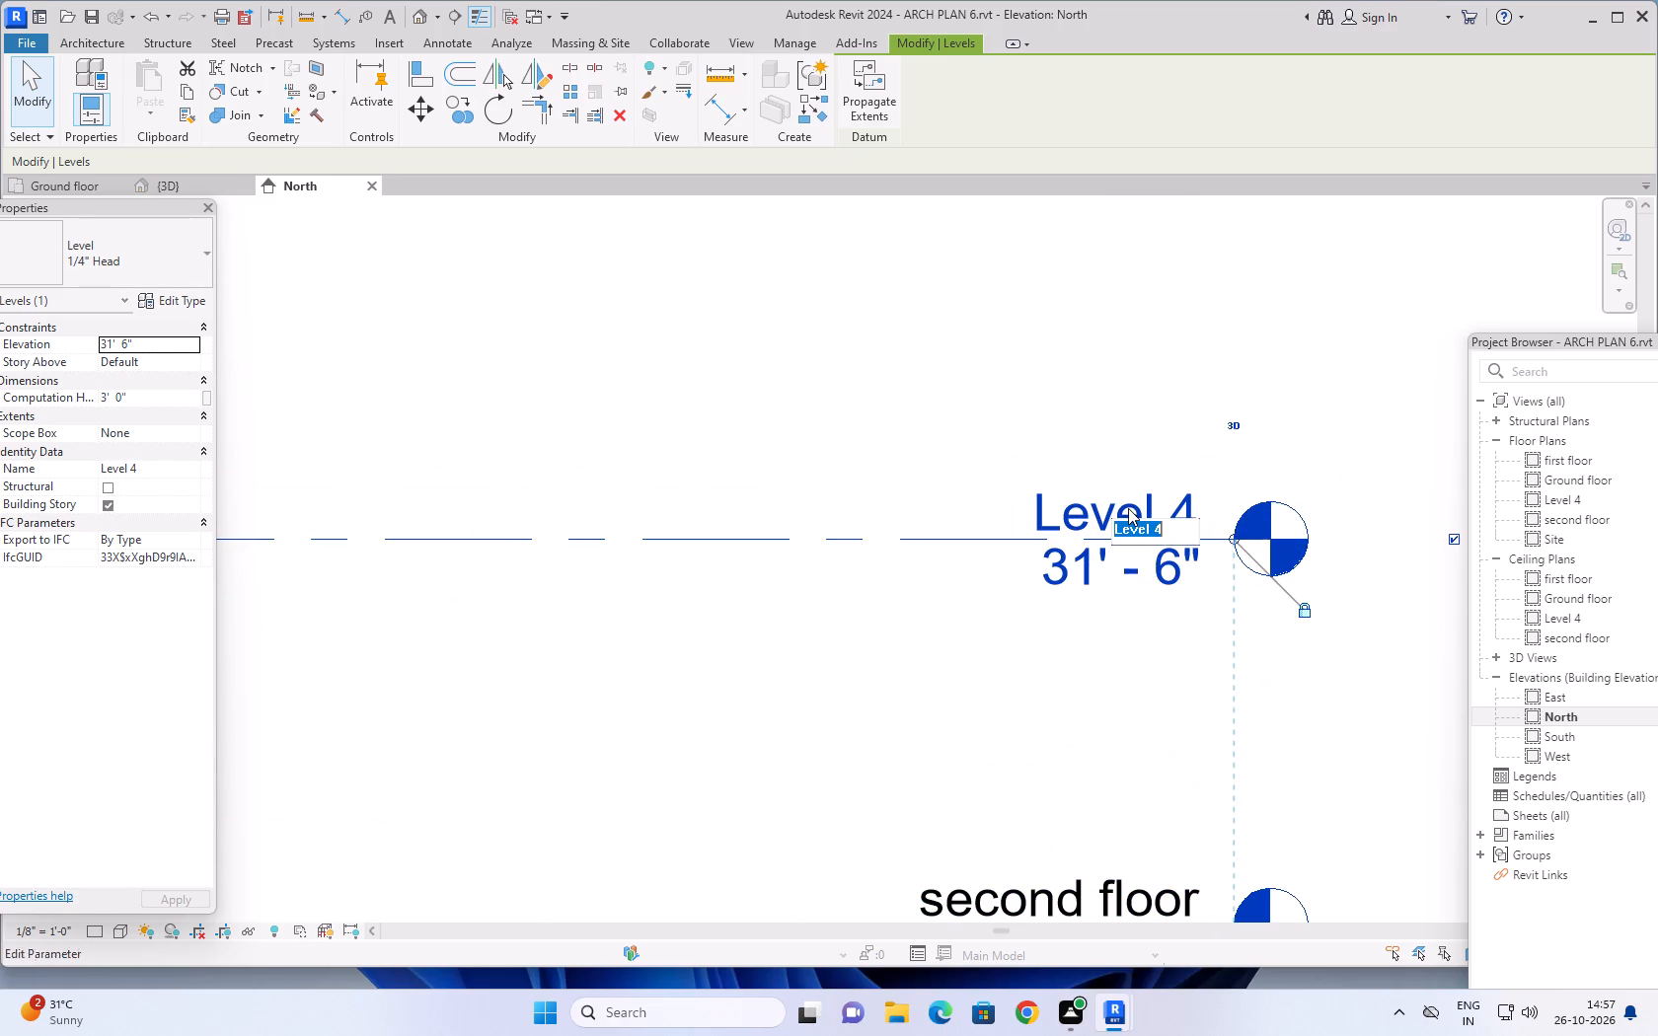
type("roof")
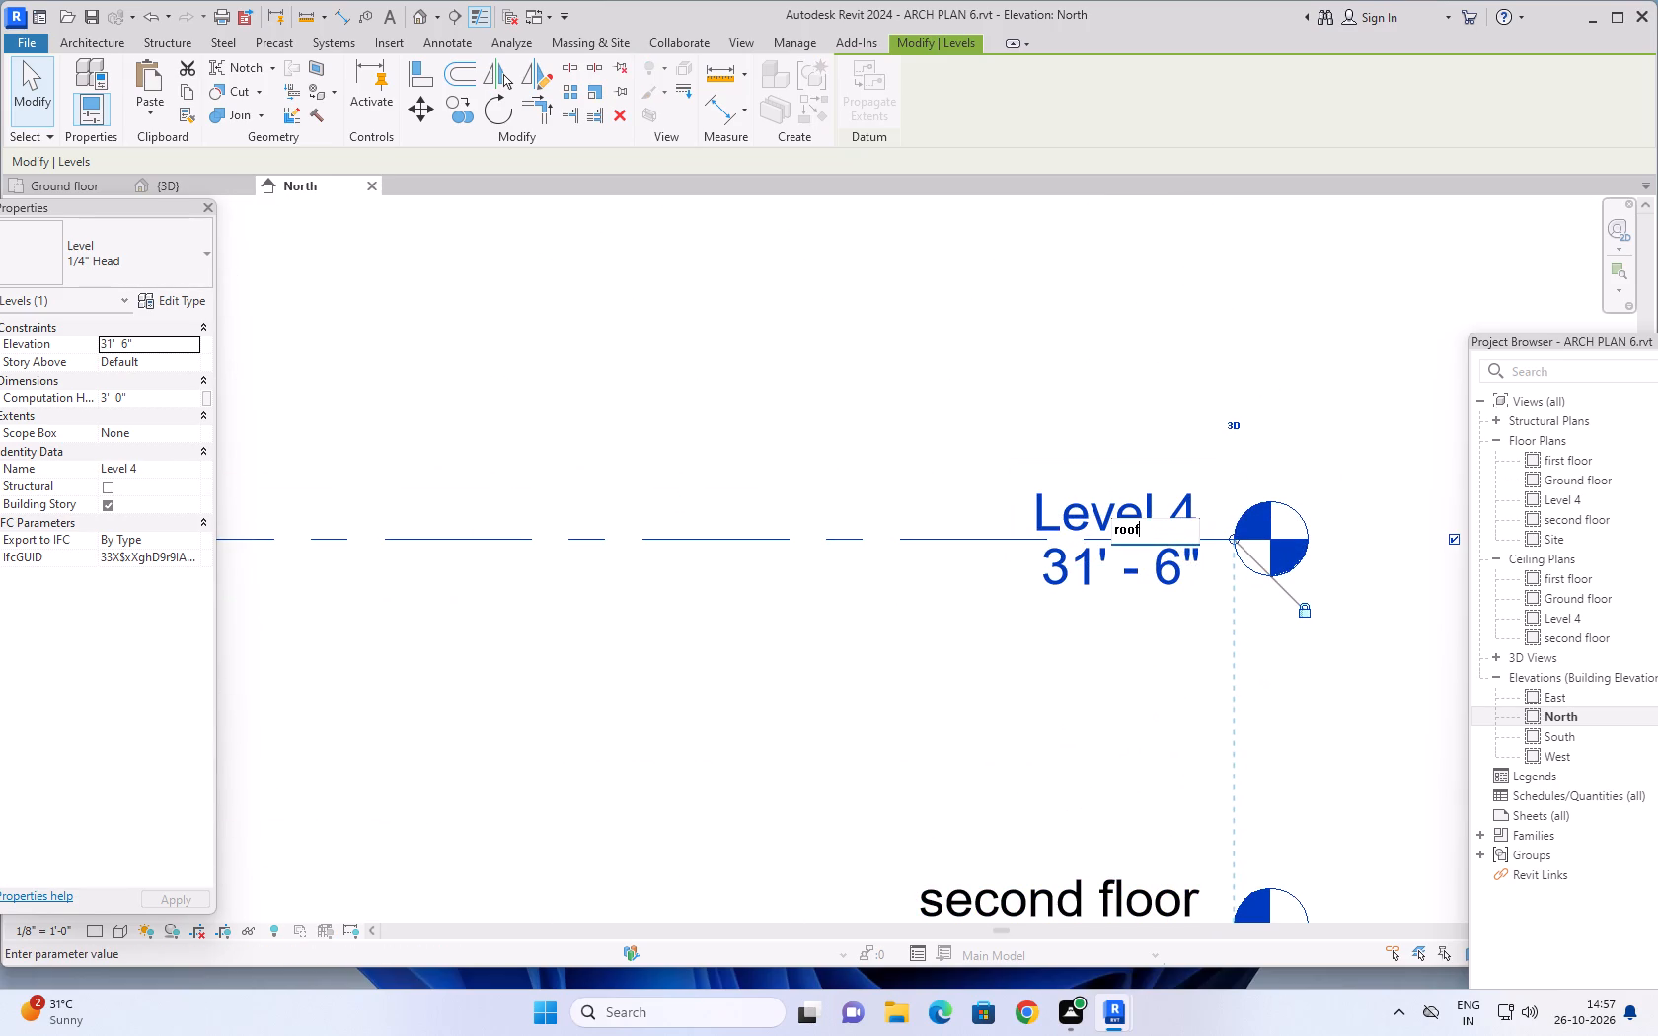
scroll(1128, 508, "up", 1)
left_click(978, 417)
scroll(961, 641, "down", 14)
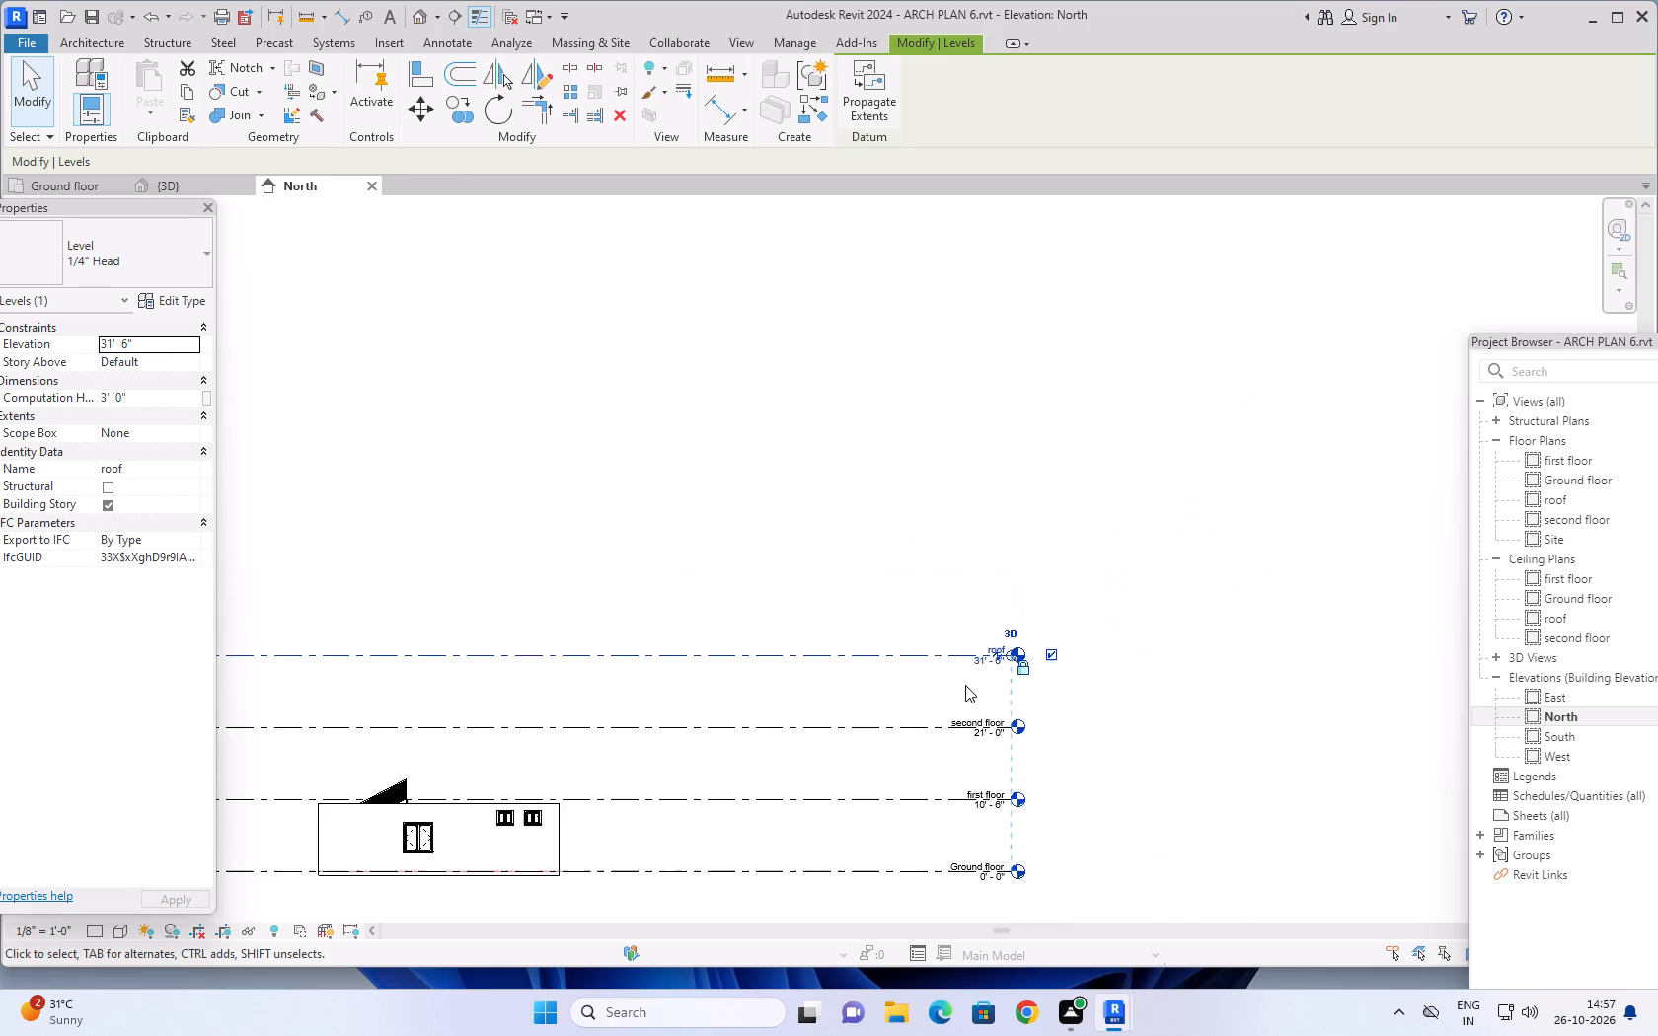
middle_click_drag(965, 573, 1159, 375)
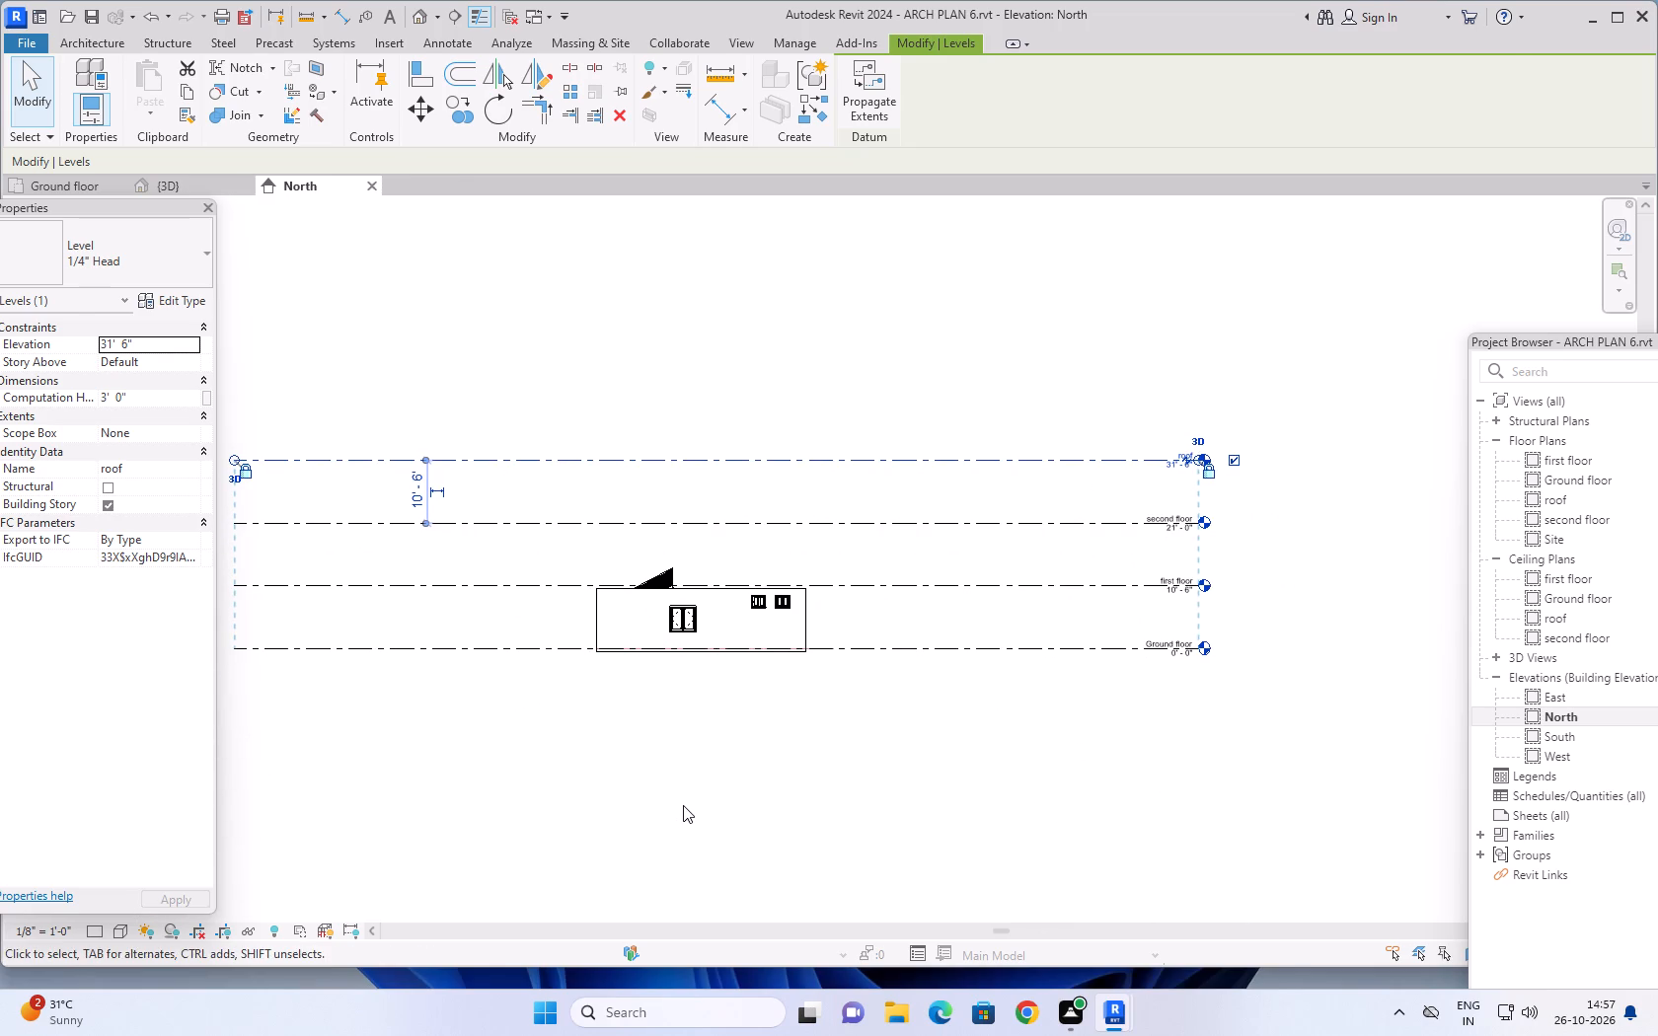
key("Escape")
key("Escape")
key("Escape")
key("Escape")
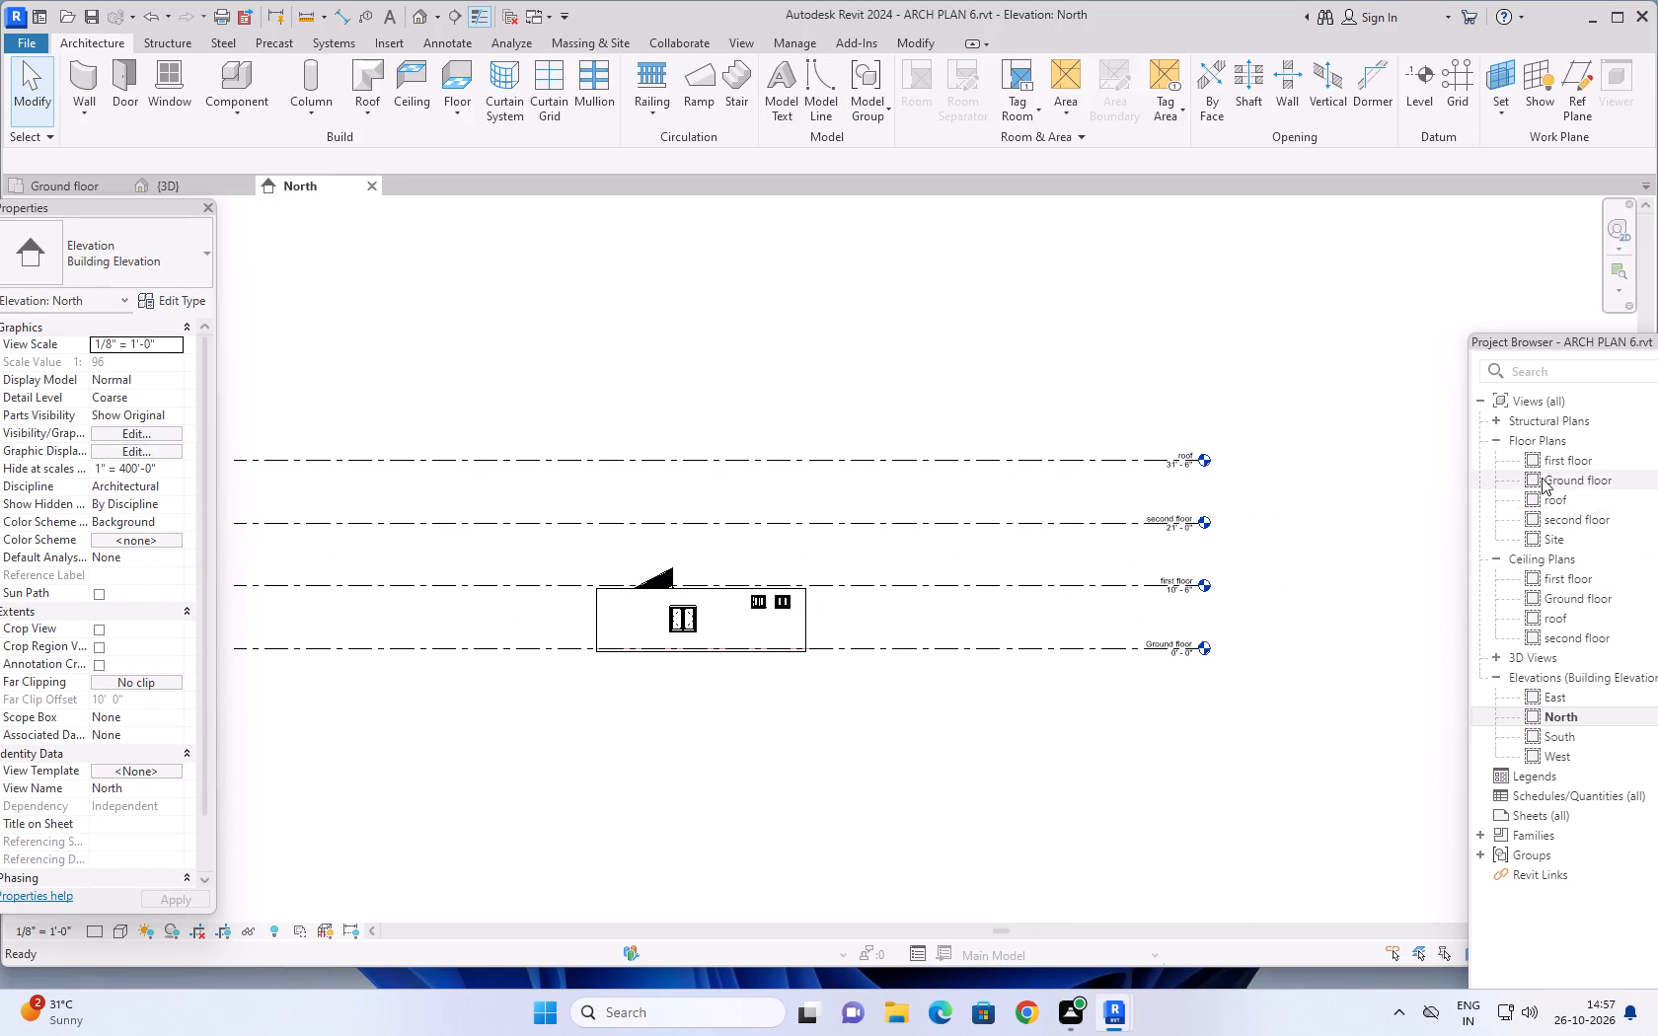
Open the first floor plan view and look over its layout.
double_click(1554, 457)
scroll(769, 632, "down", 1)
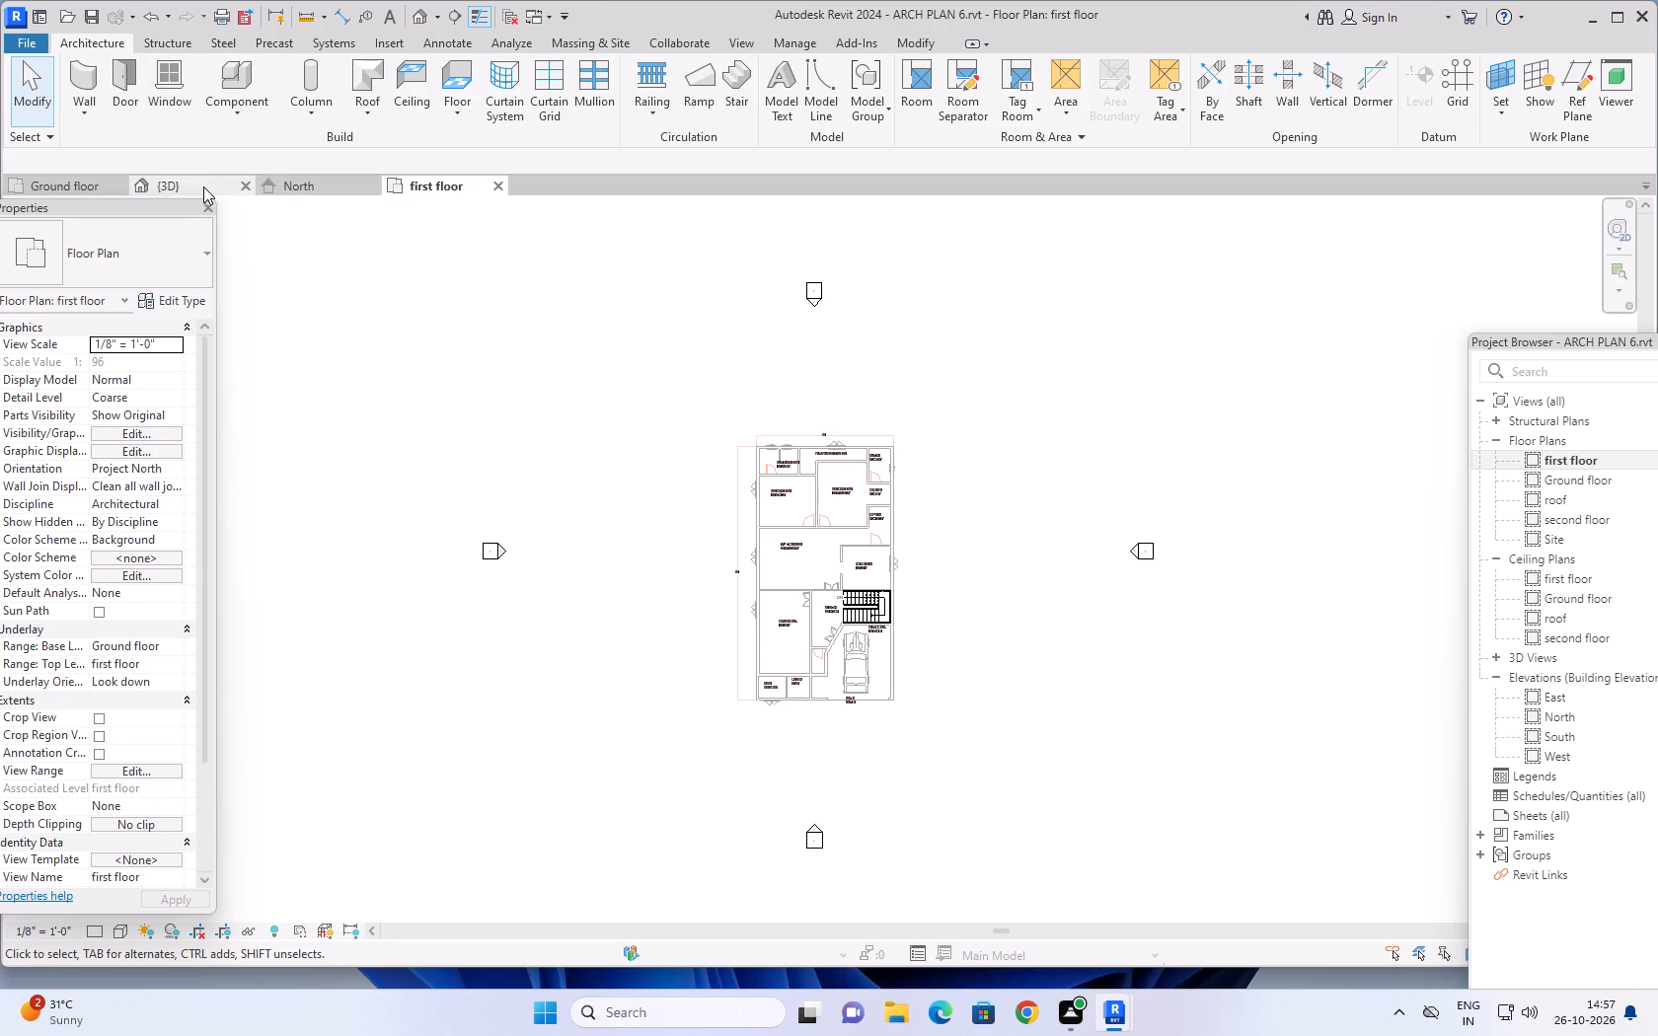
In the North elevation, copy all ground-storey elements, including the 6" floor slab, and paste them aligned to the first floor level.
left_click(291, 182)
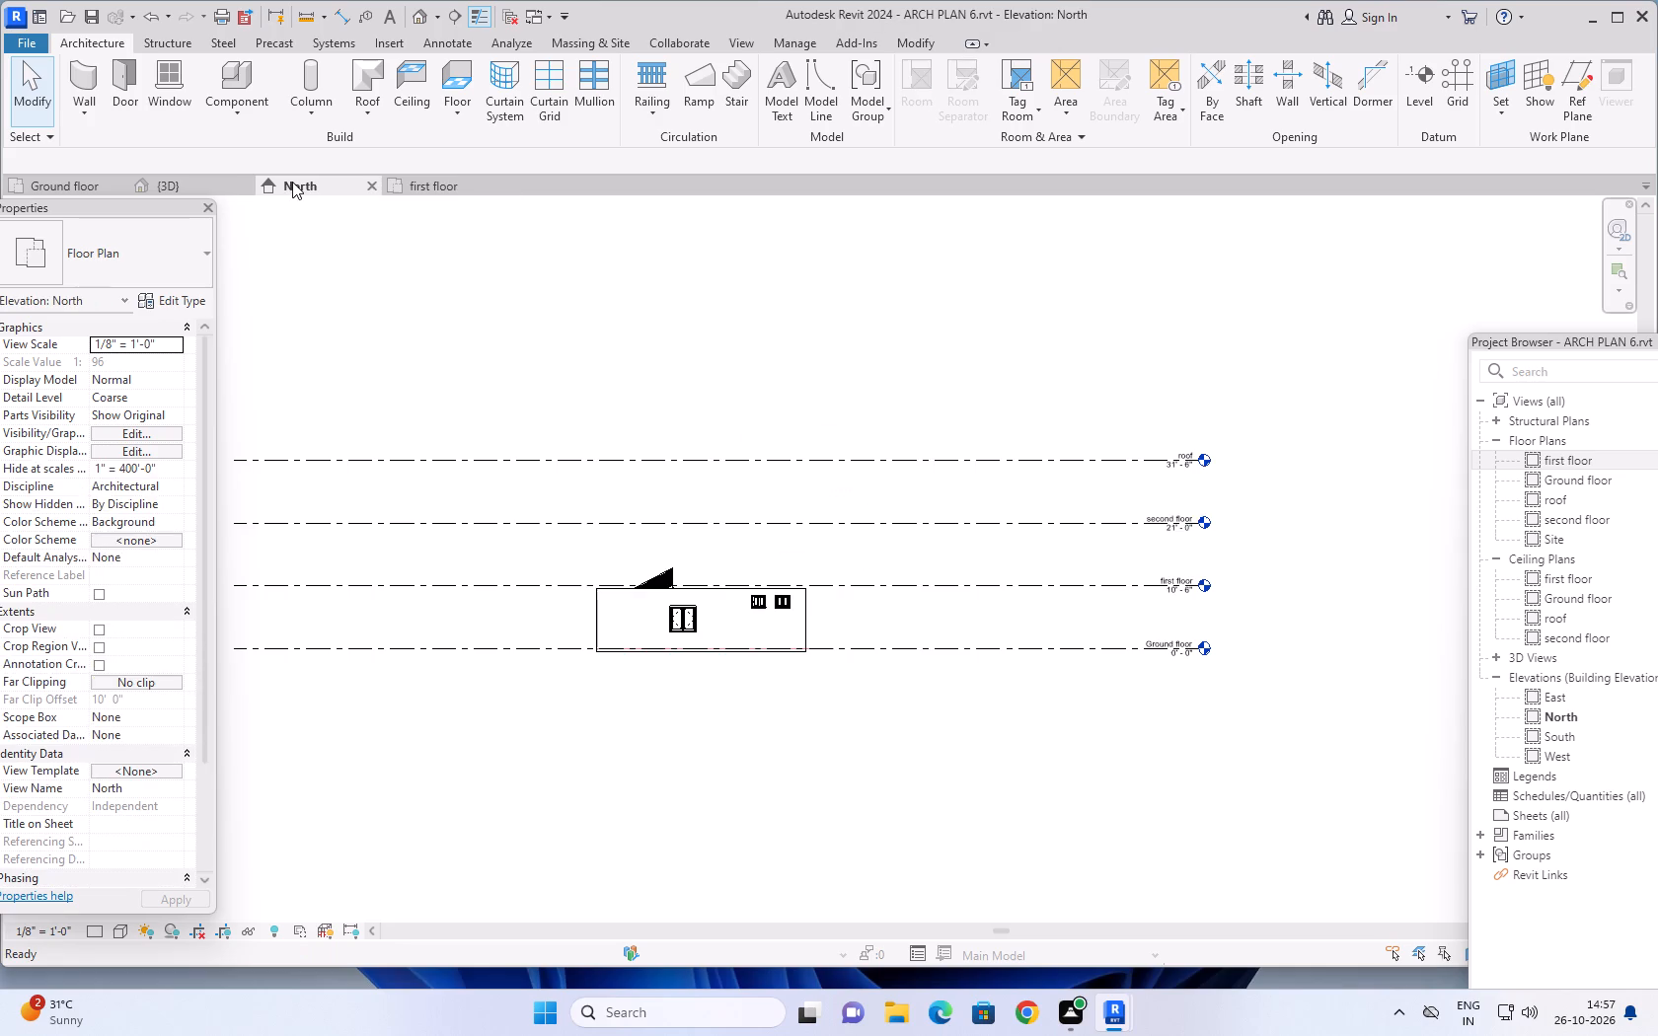
scroll(766, 717, "up", 3)
middle_click_drag(806, 669, 1009, 730)
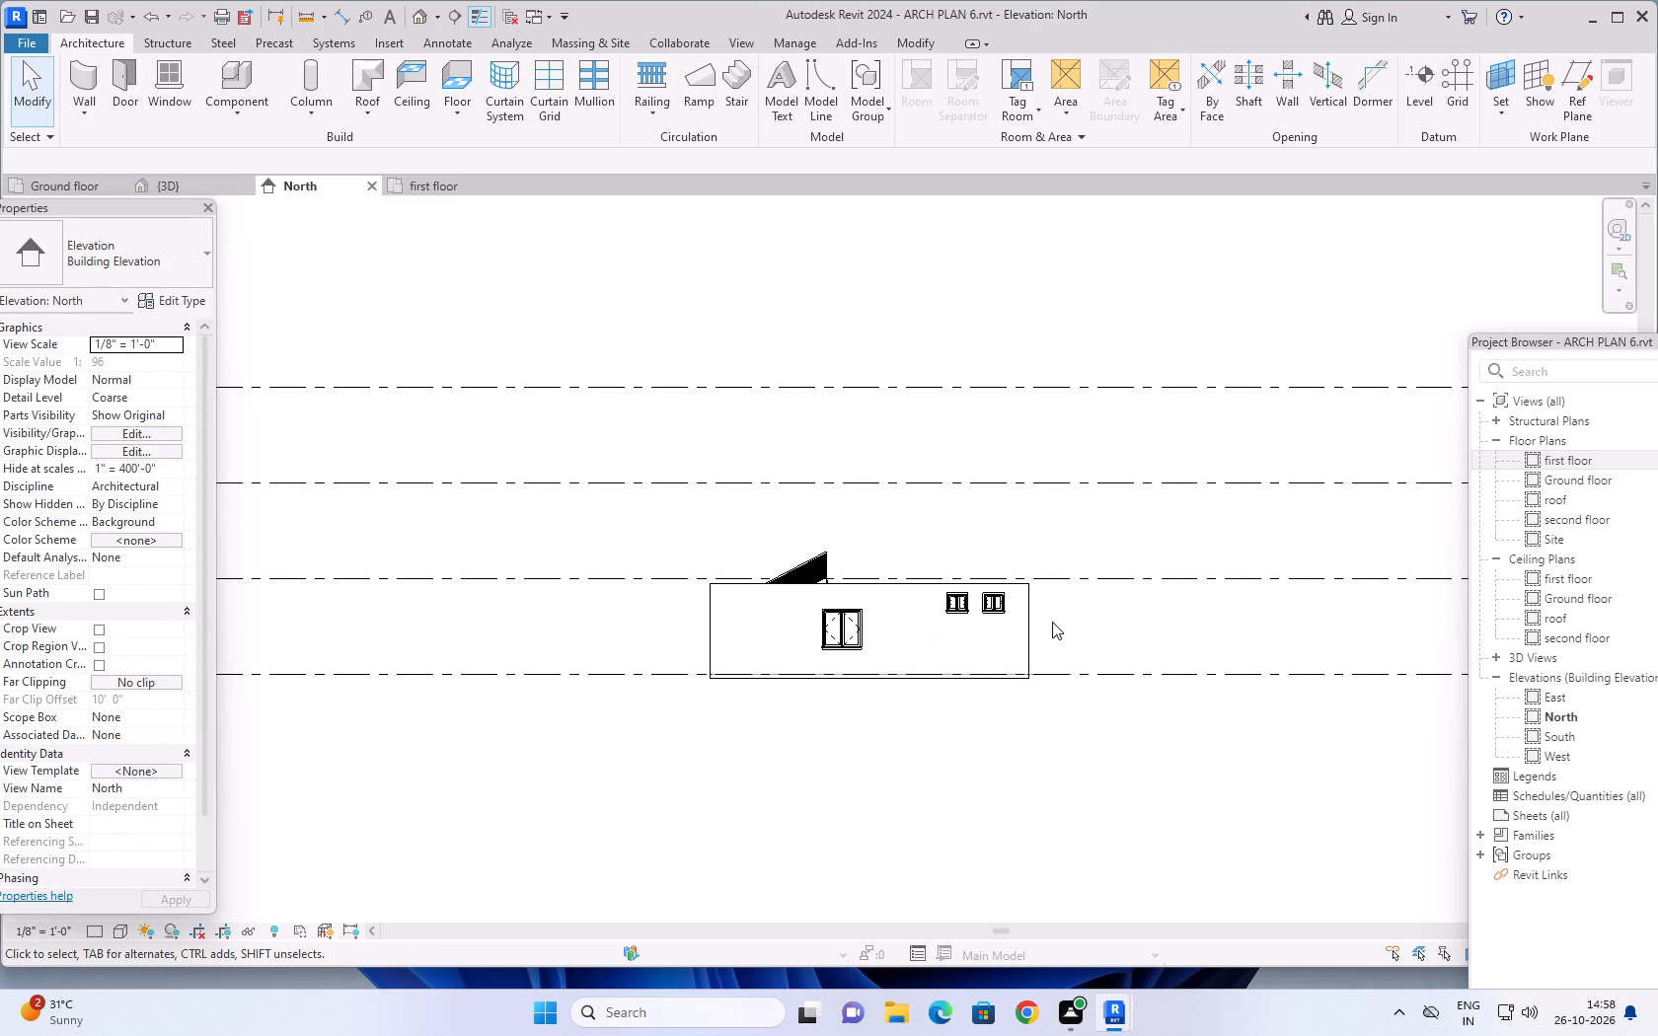
left_click_drag(1072, 603, 610, 627)
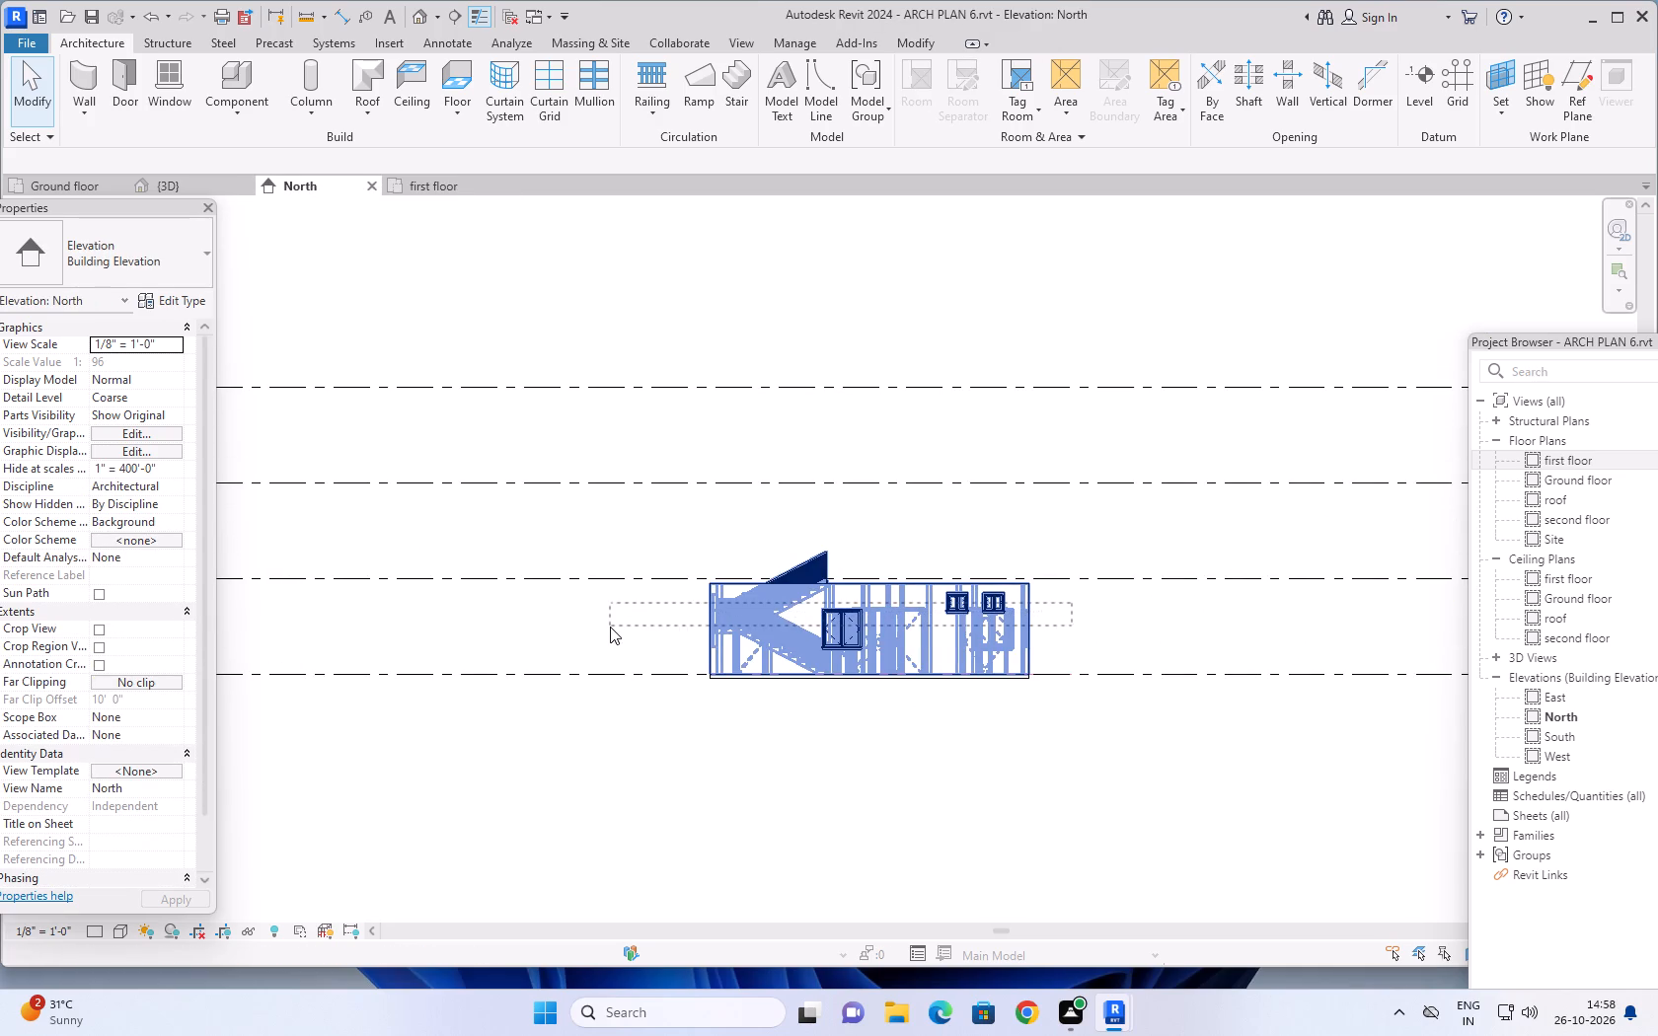
left_click_drag(610, 627, 607, 630)
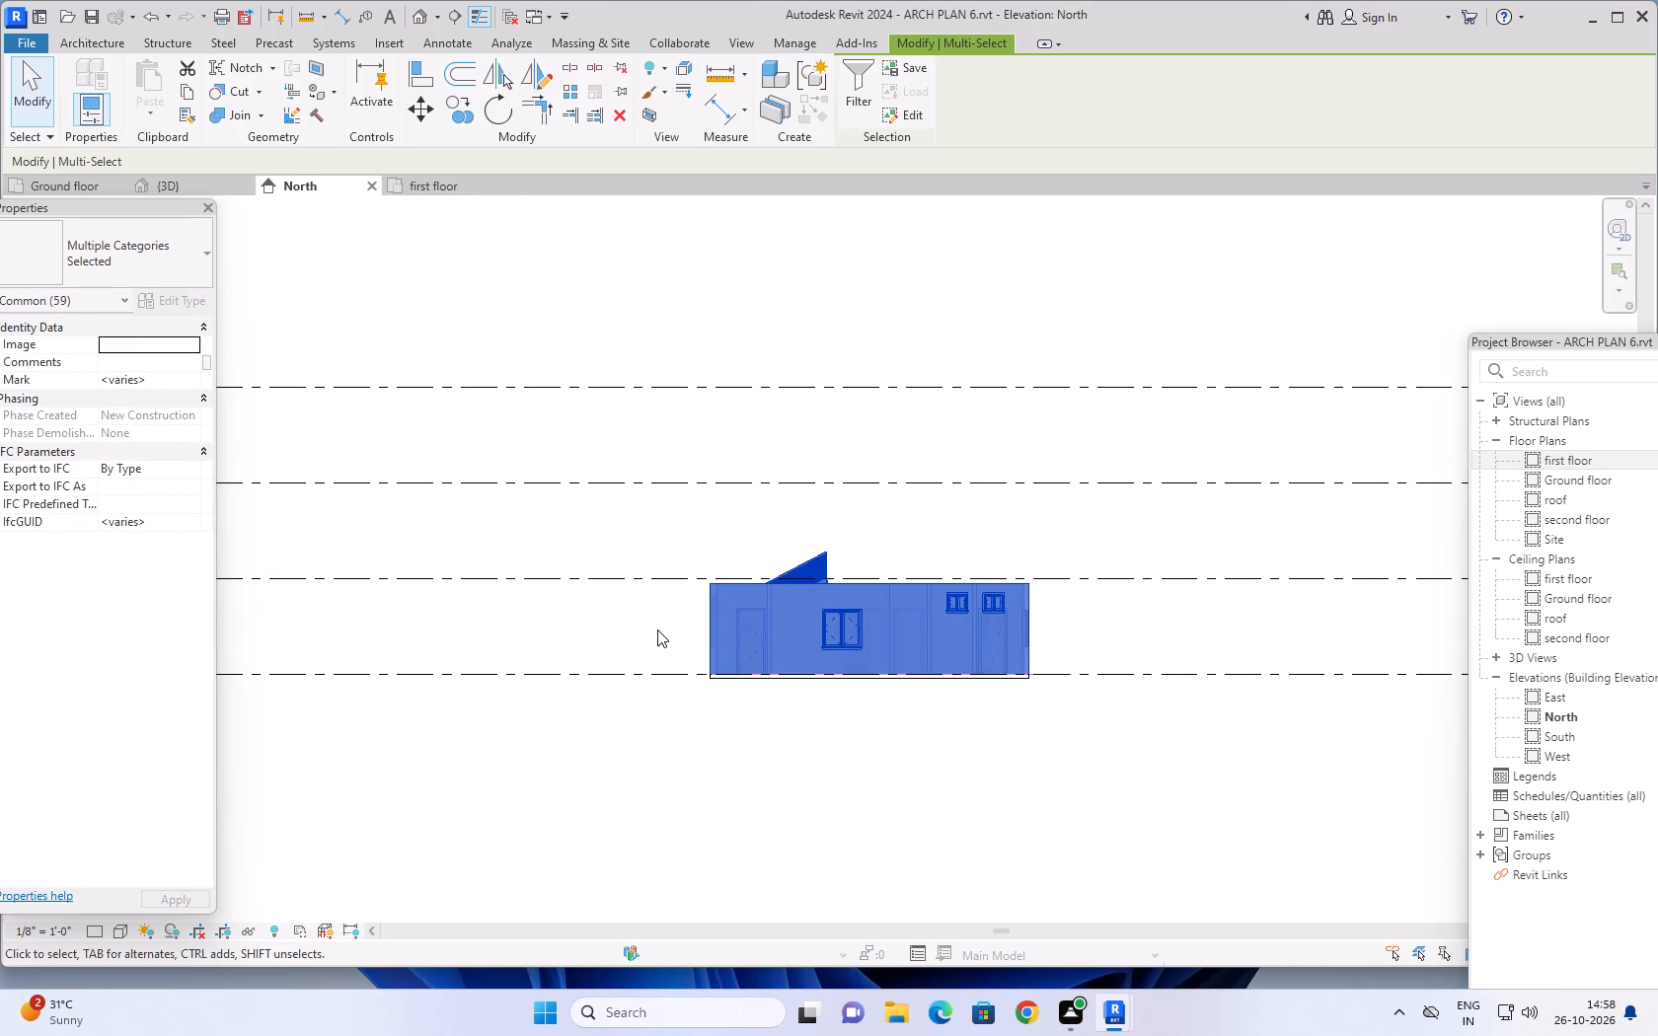
scroll(926, 794, "down", 3)
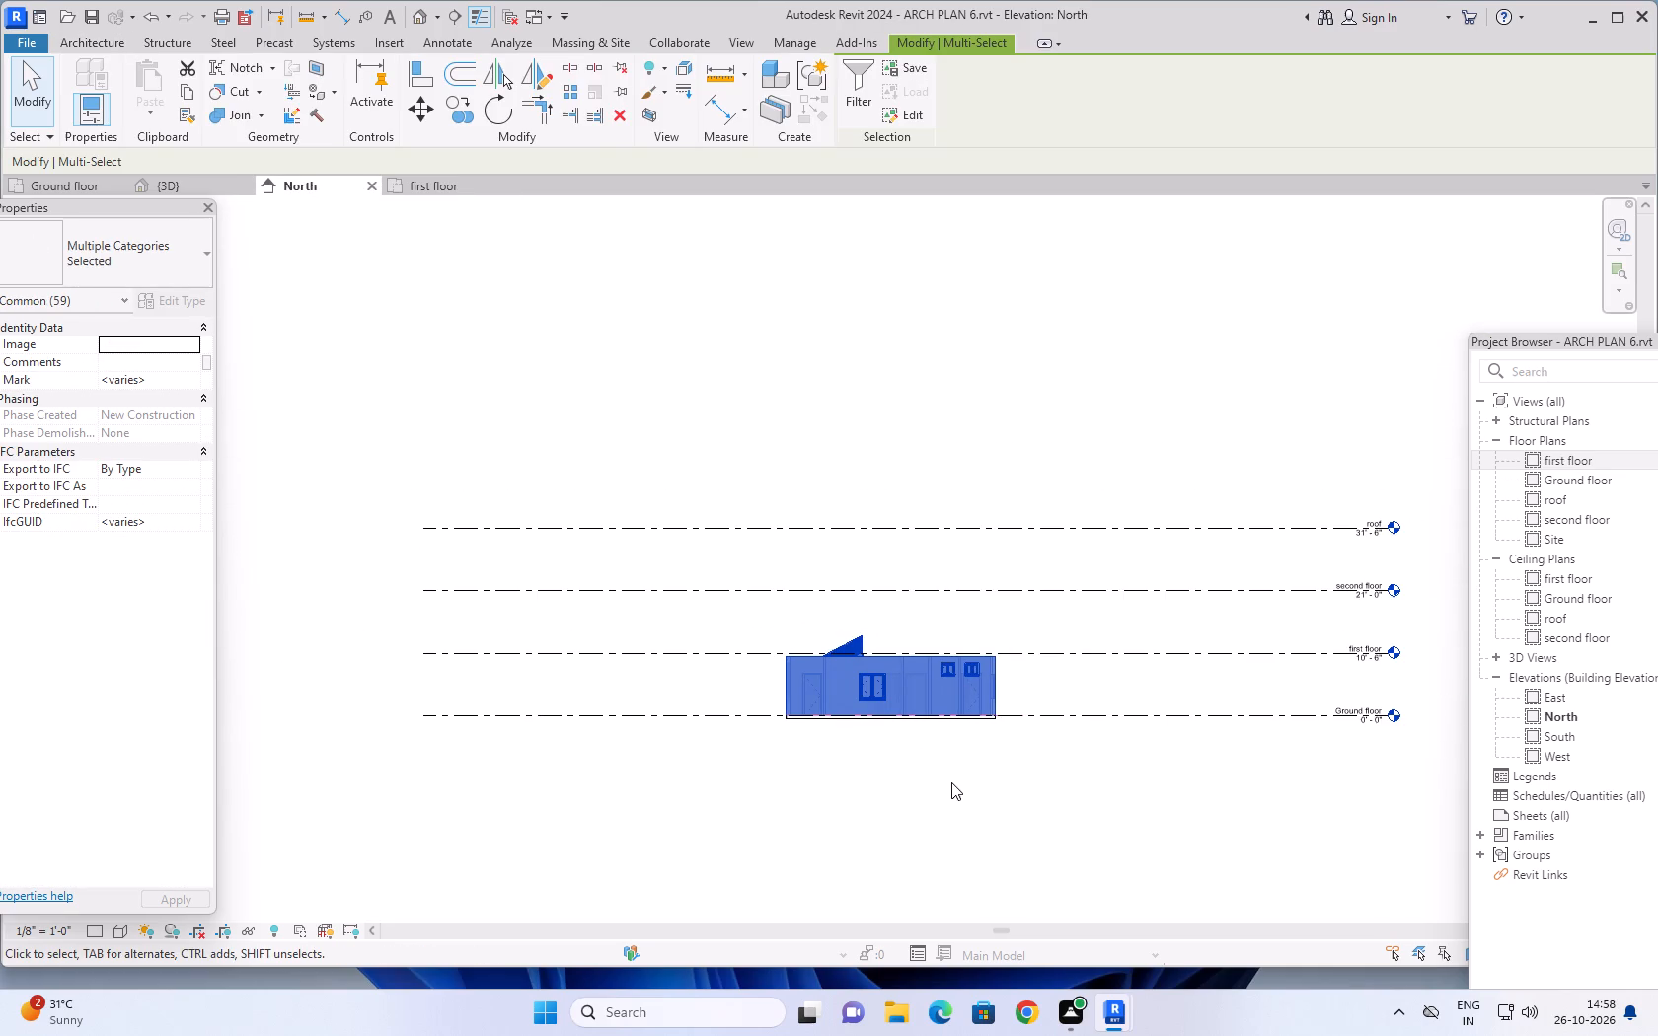
scroll(899, 772, "up", 8)
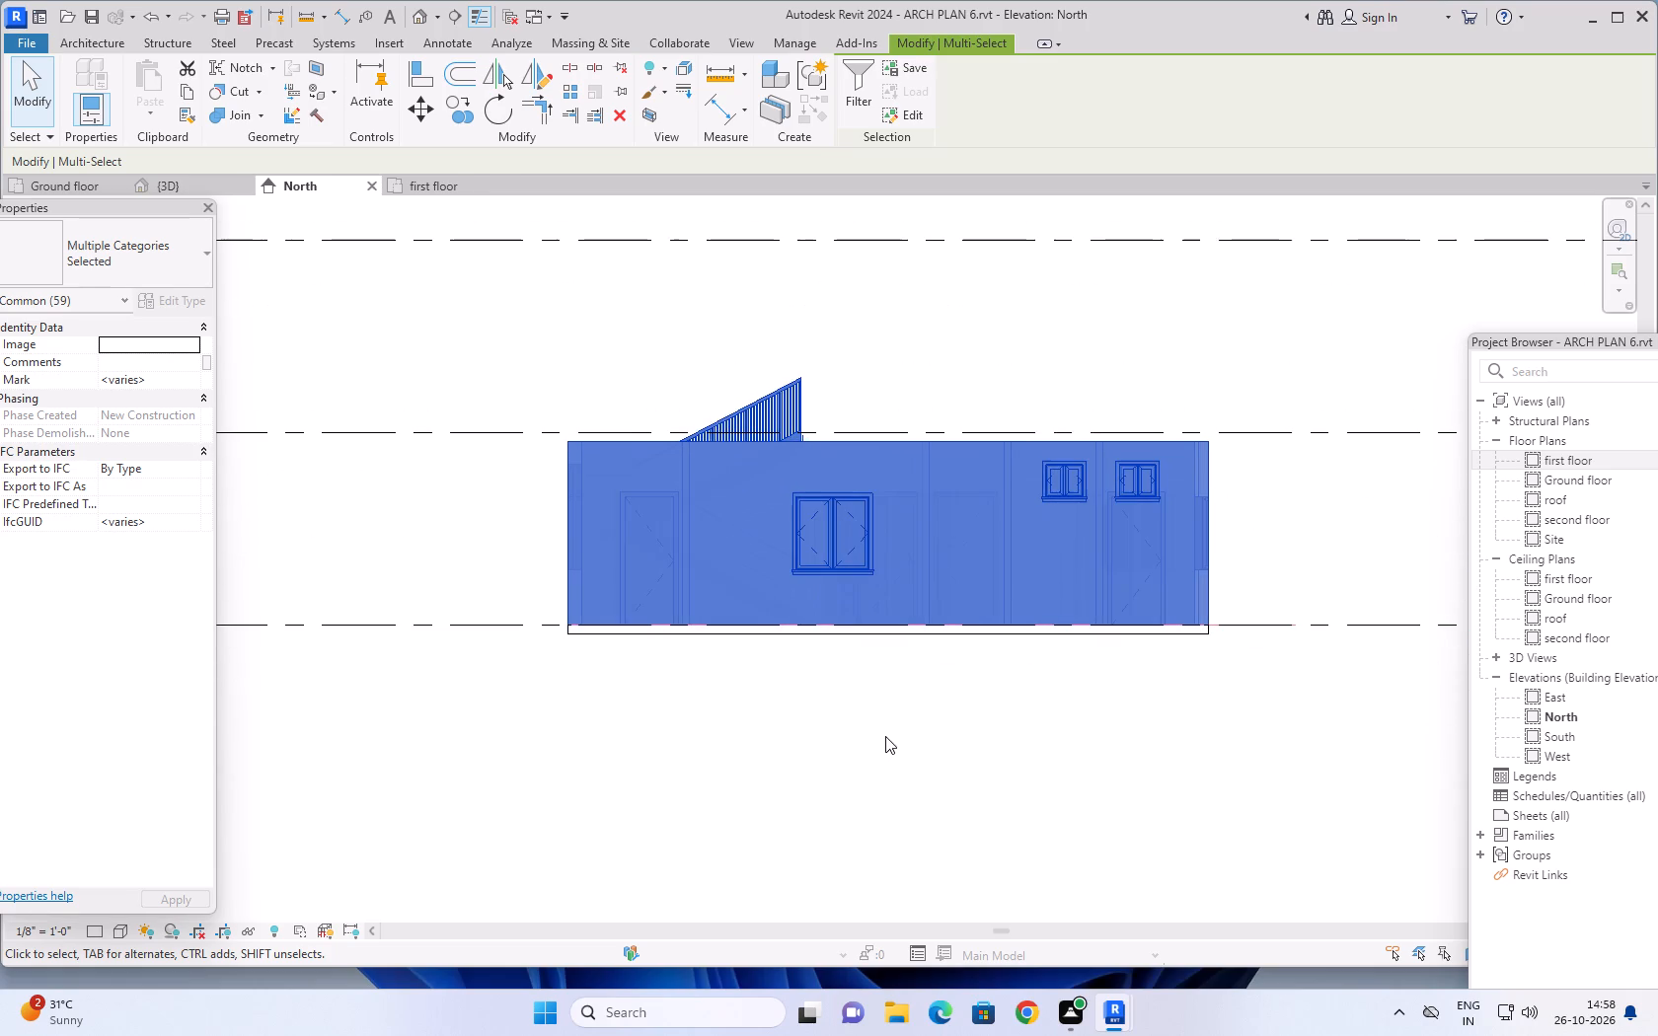
left_click(900, 634, "ctrl")
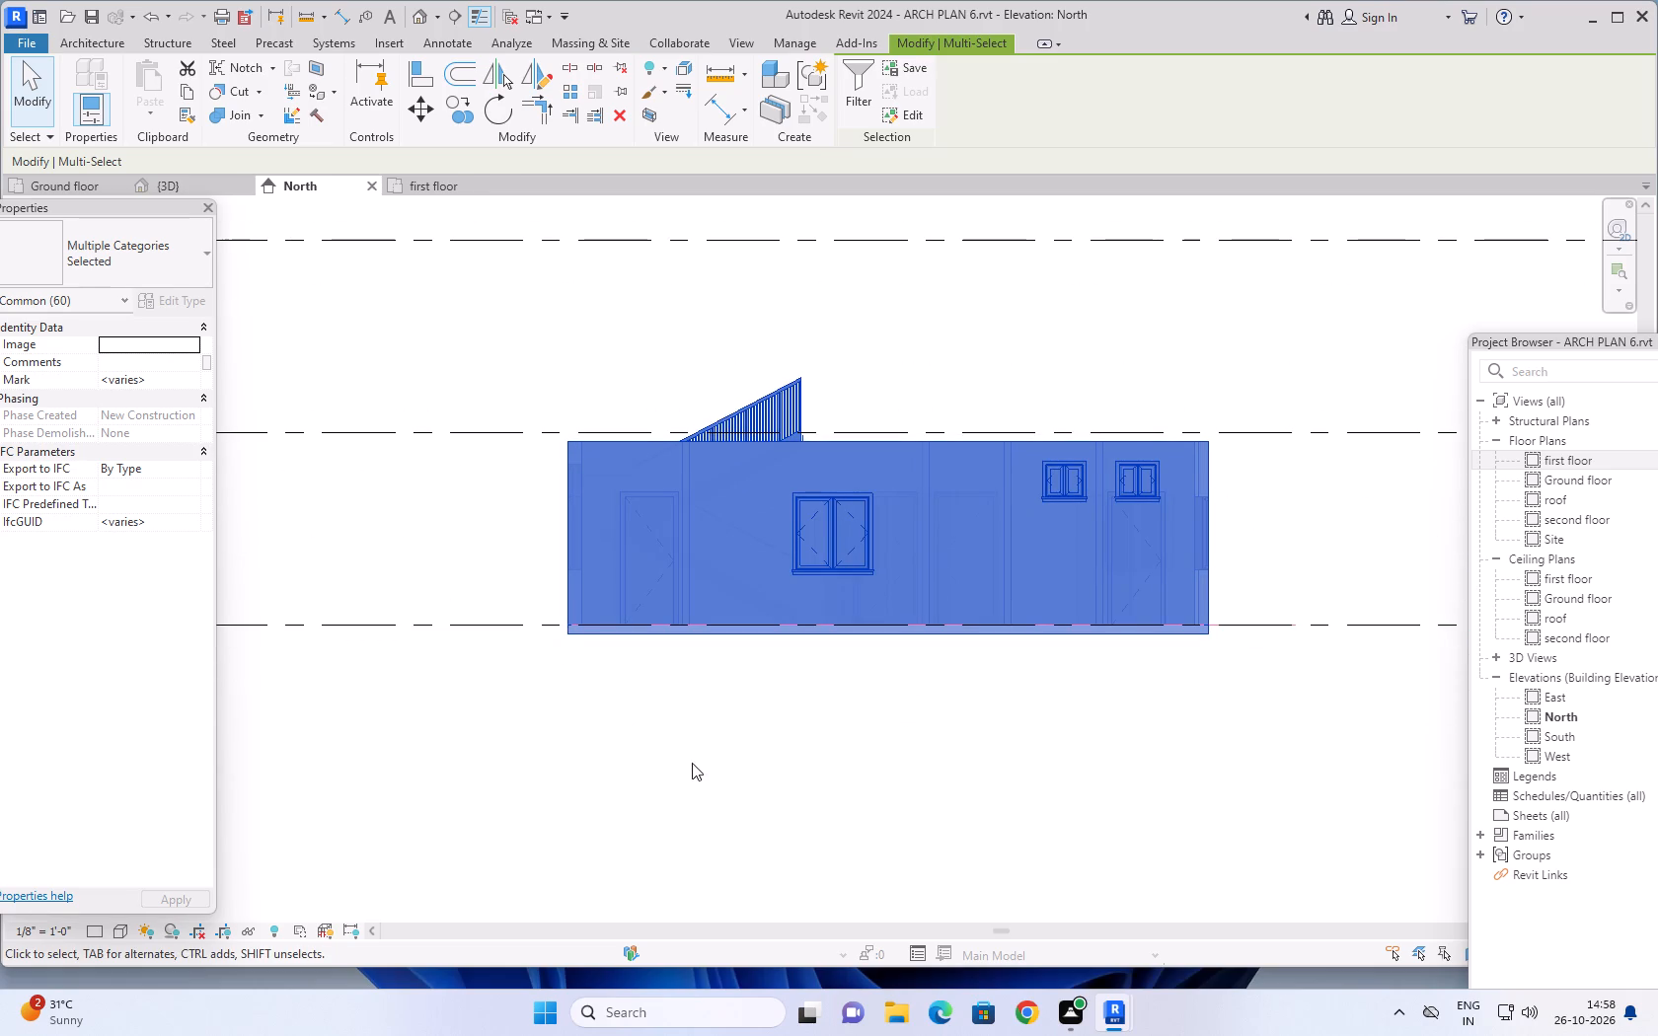
left_click(188, 90)
left_click(154, 111)
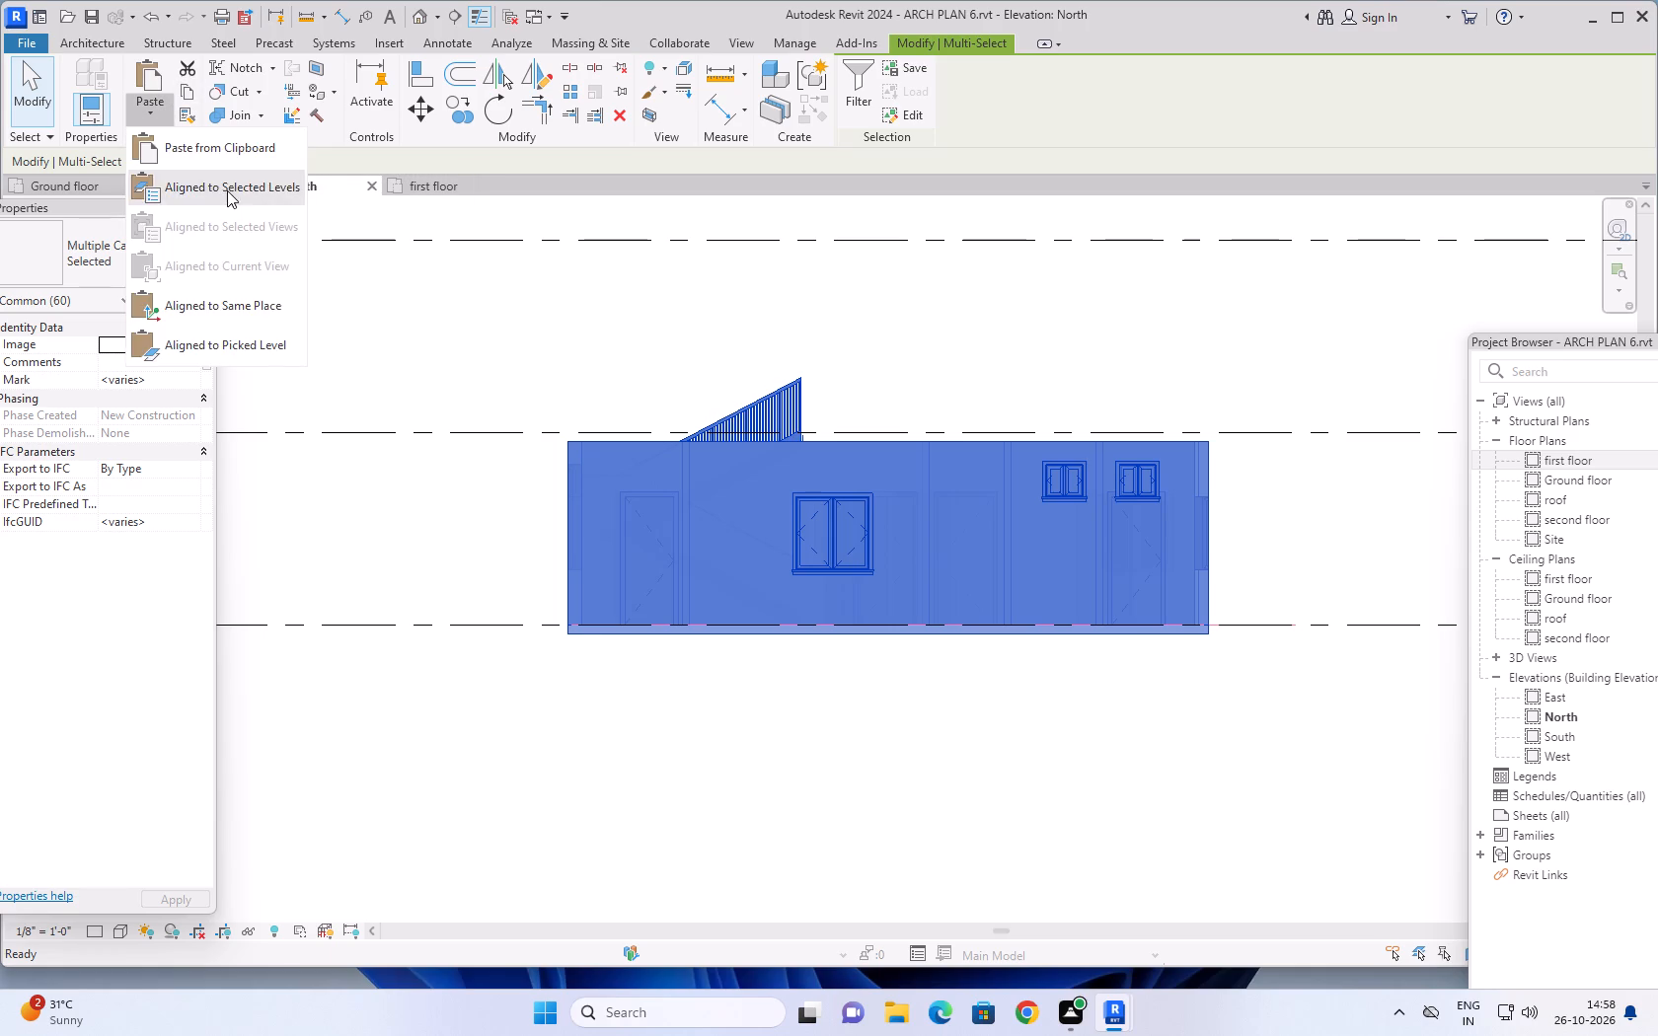
left_click(229, 190)
left_click(815, 638)
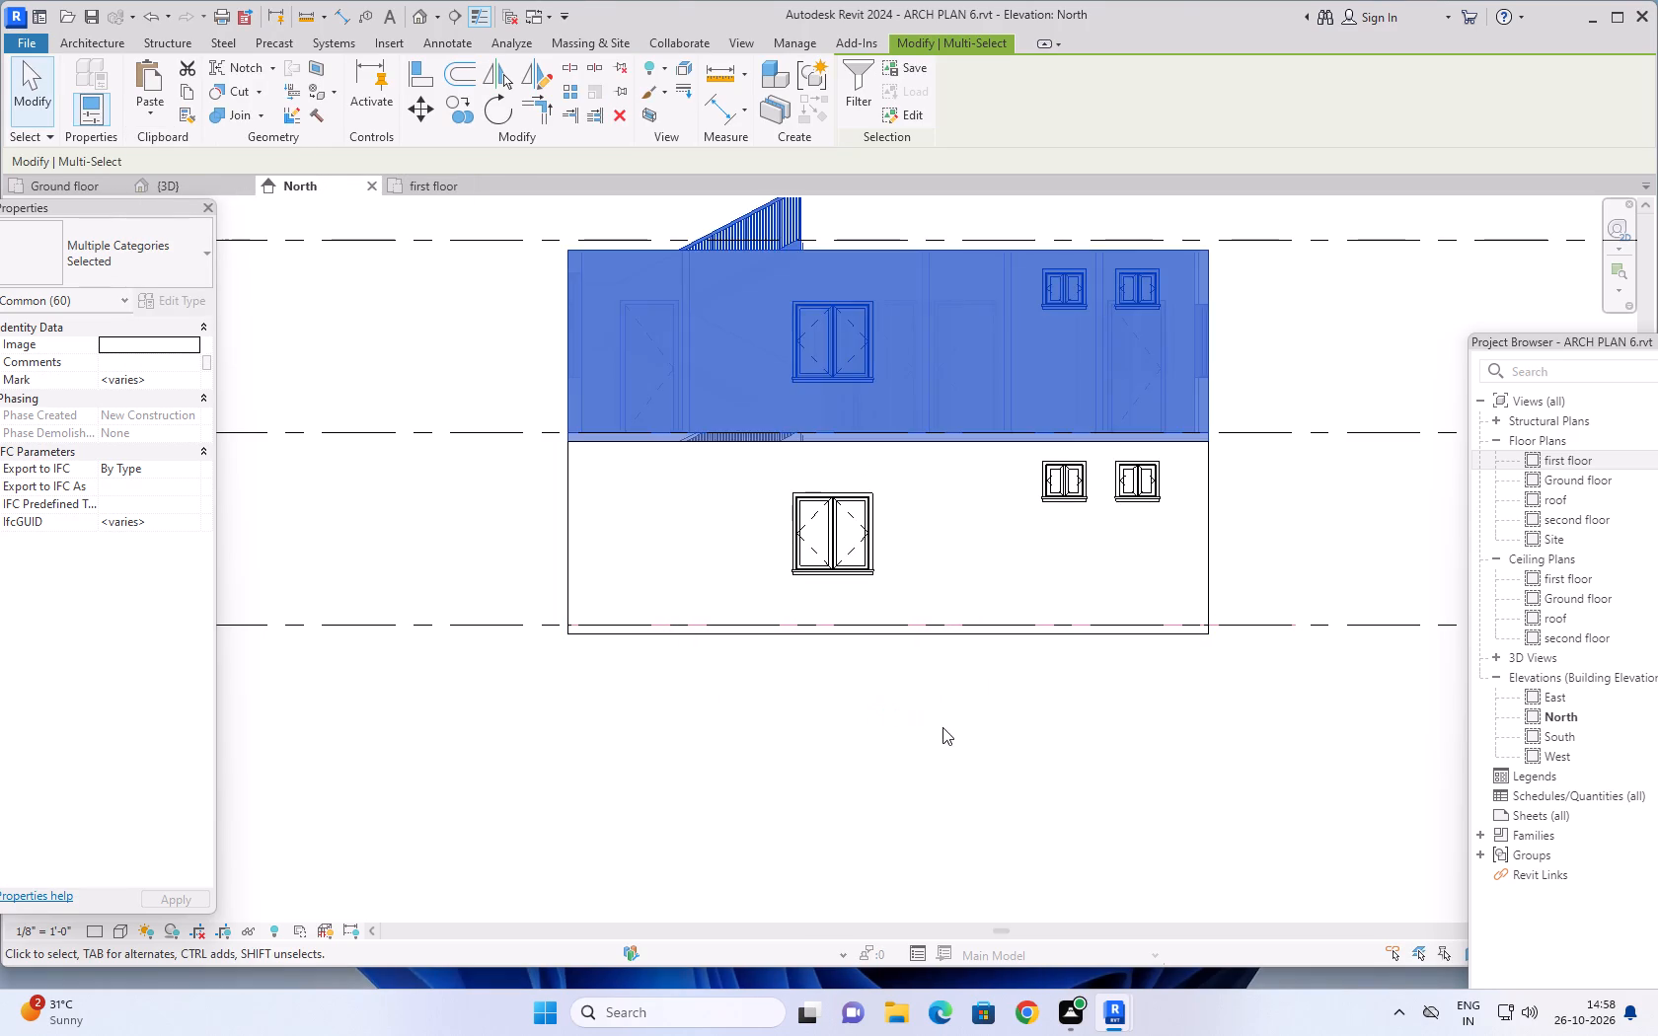
scroll(942, 733, "down", 3)
key("Escape")
key("Escape")
middle_click_drag(1018, 761, 882, 712)
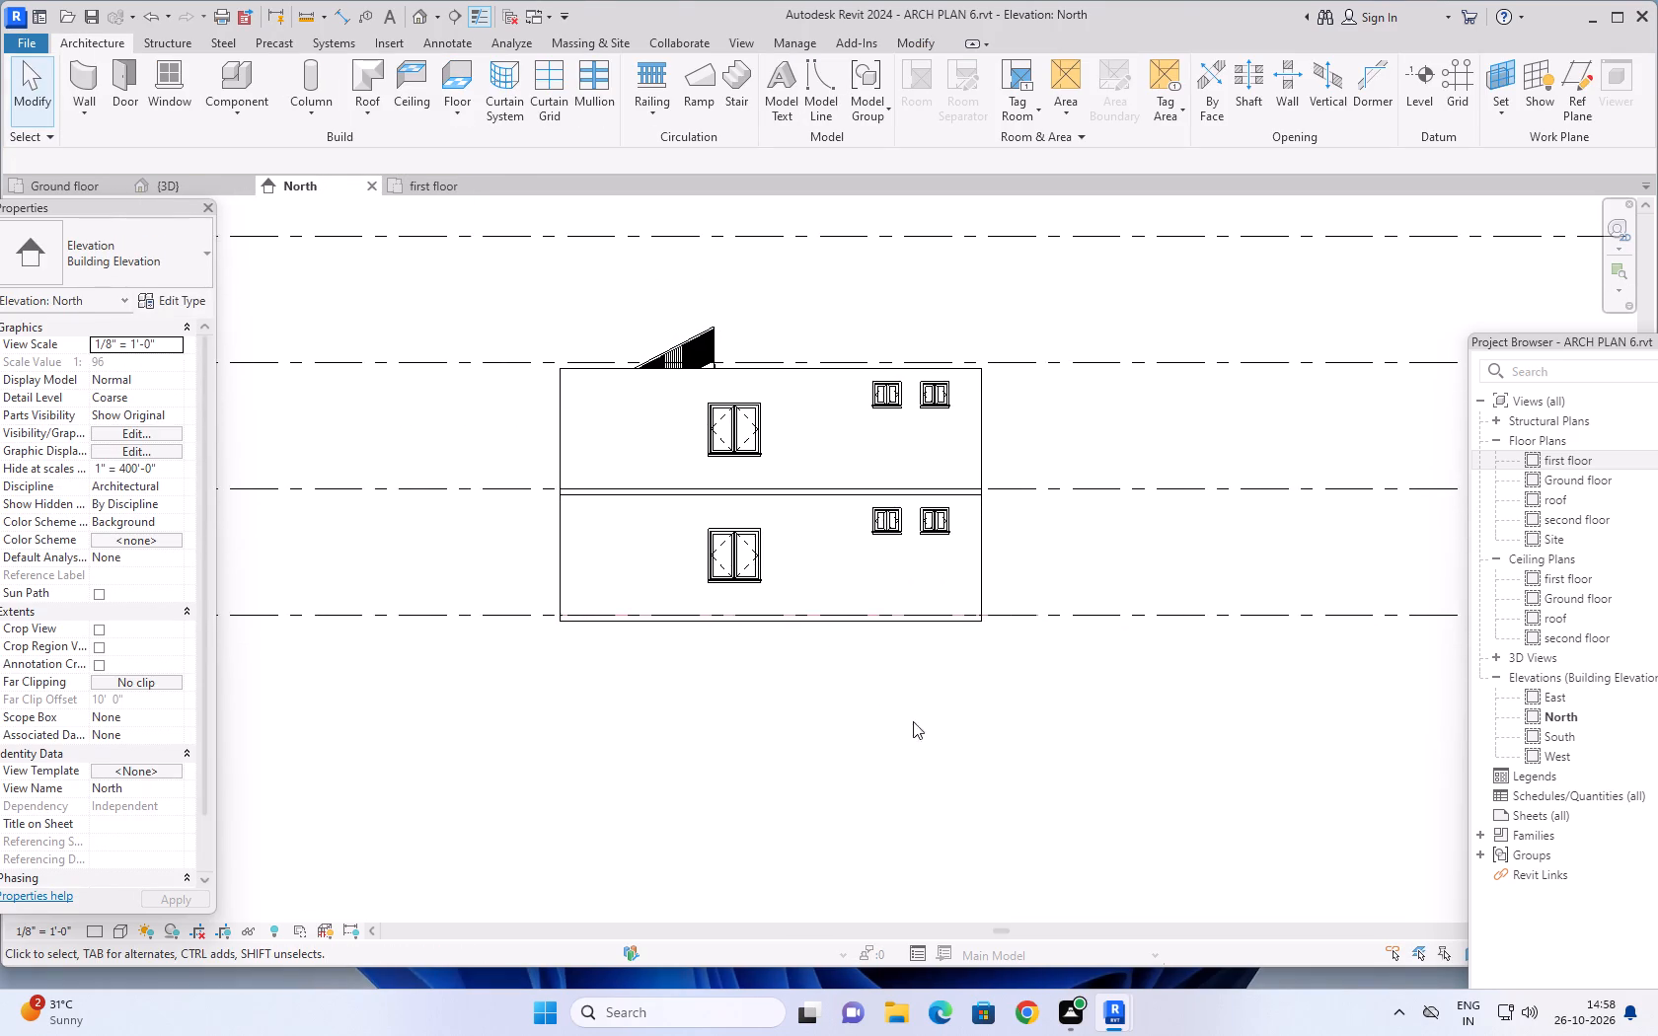
Copy the ground floor's 6" floor slab and paste it aligned to the second floor level.
scroll(916, 723, "down", 2)
middle_click_drag(1051, 713, 1074, 808)
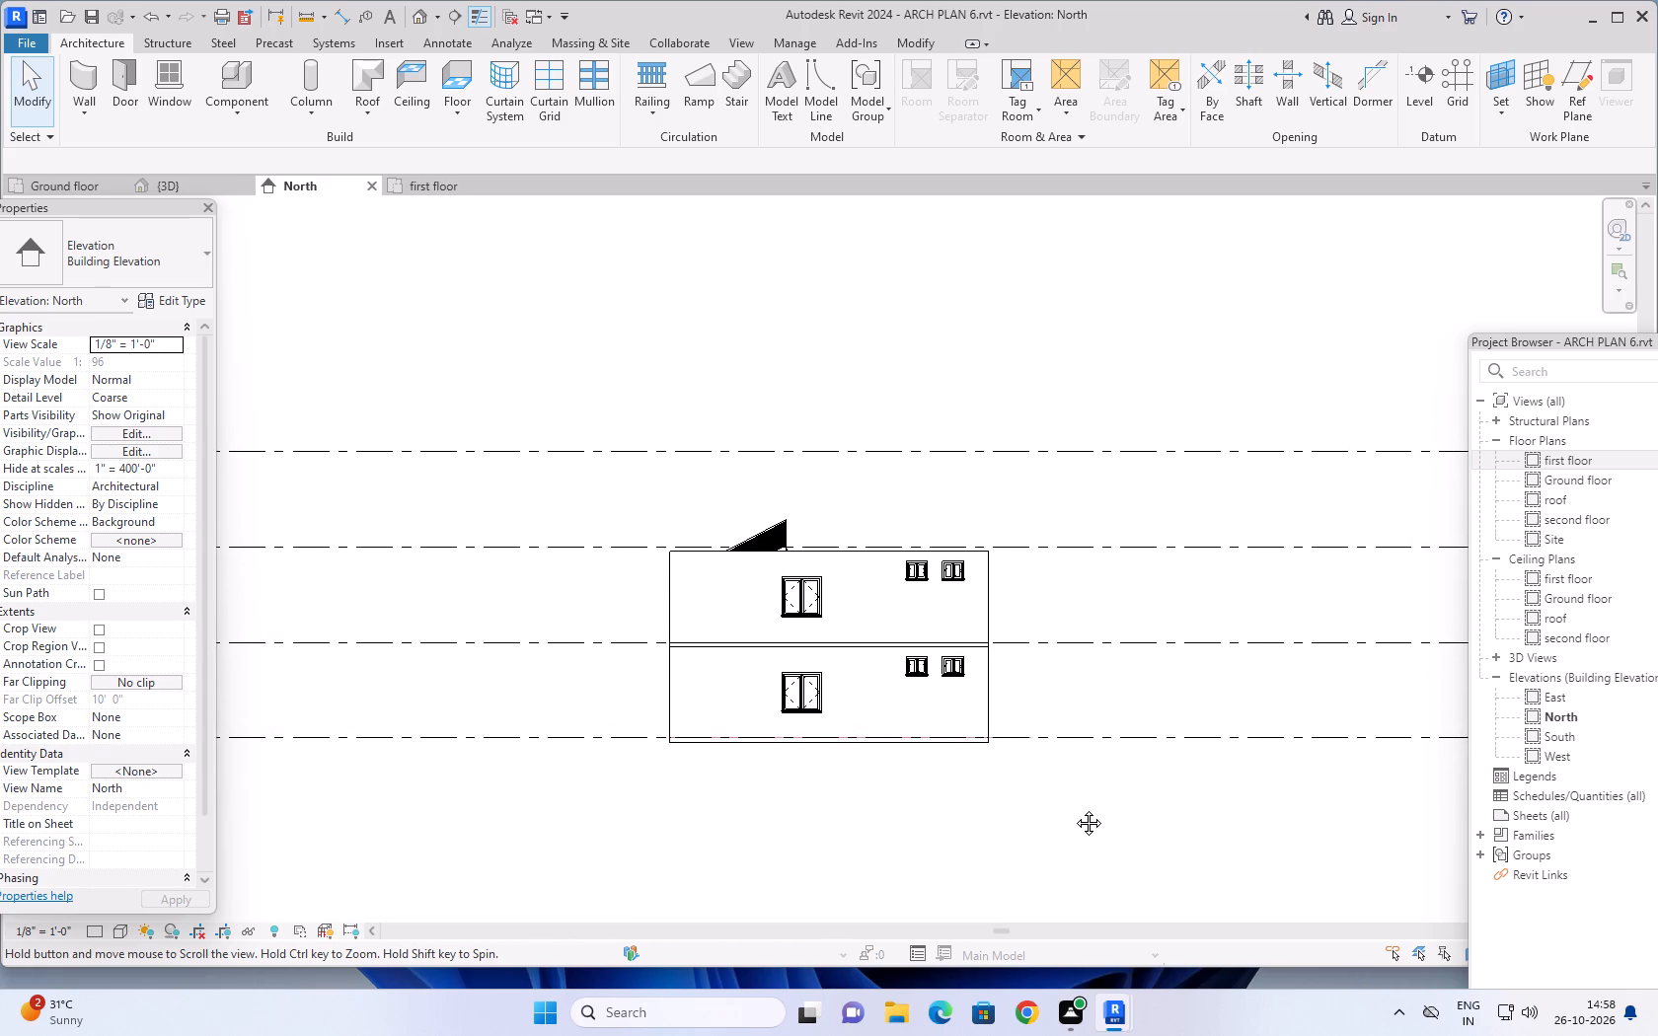
middle_click_drag(1074, 808, 1072, 802)
scroll(760, 749, "up", 6)
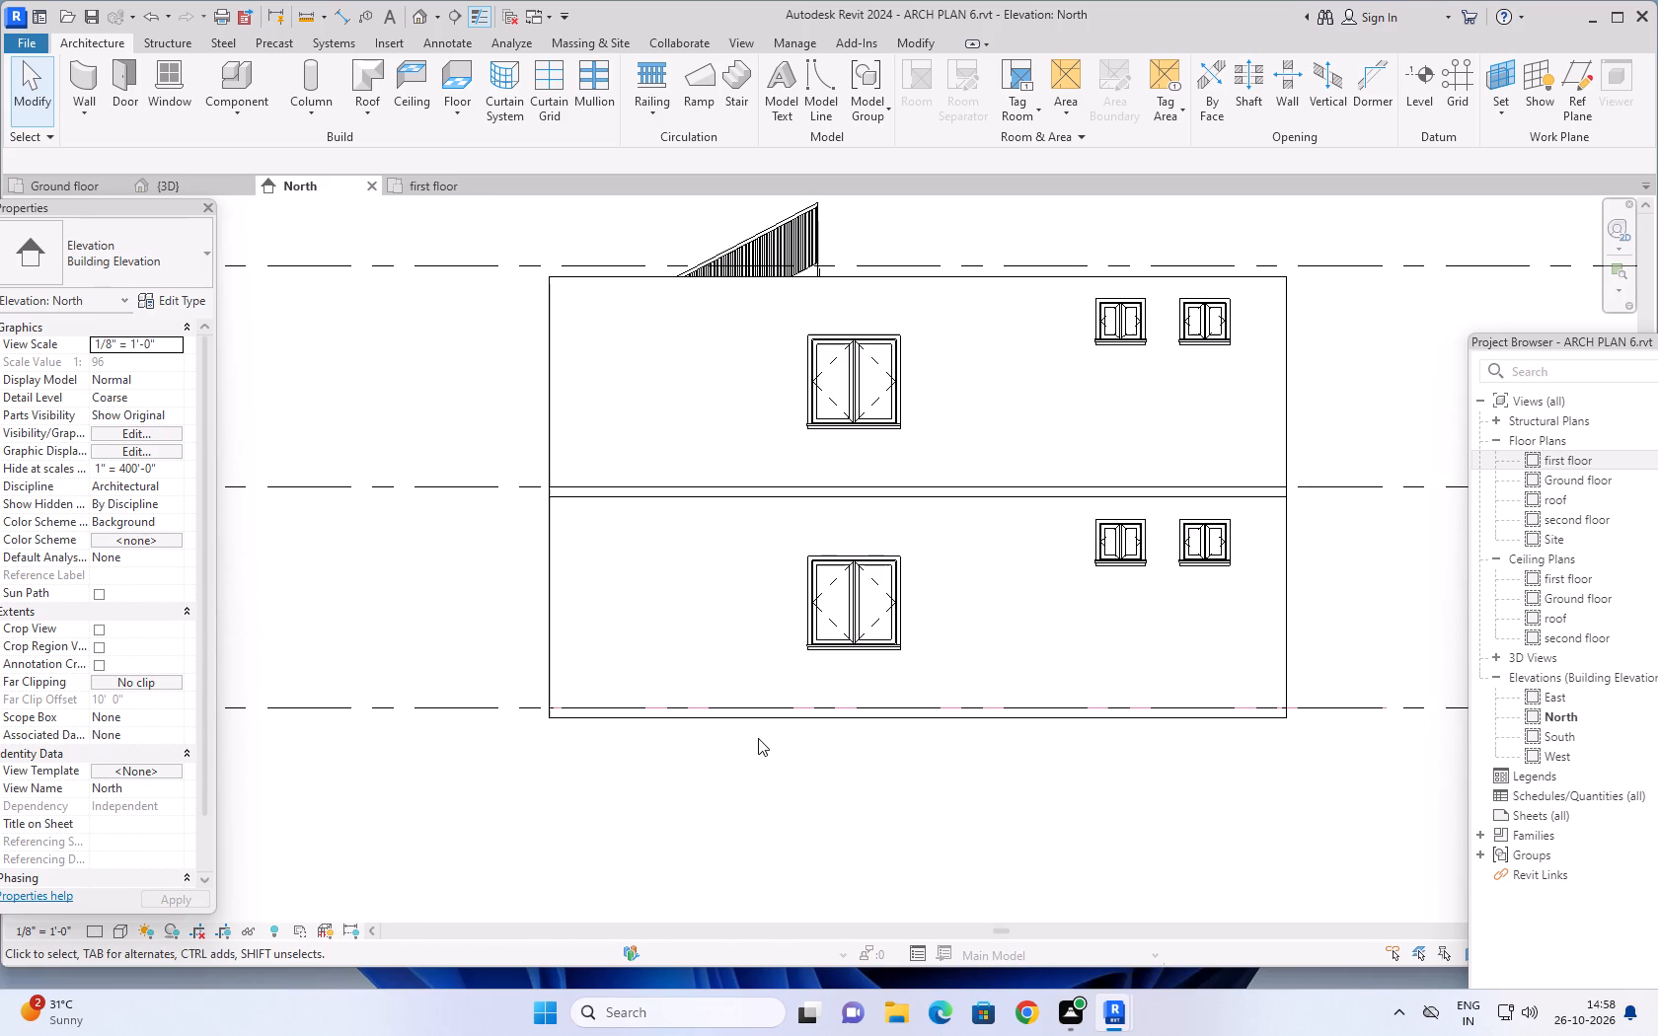
left_click(722, 717)
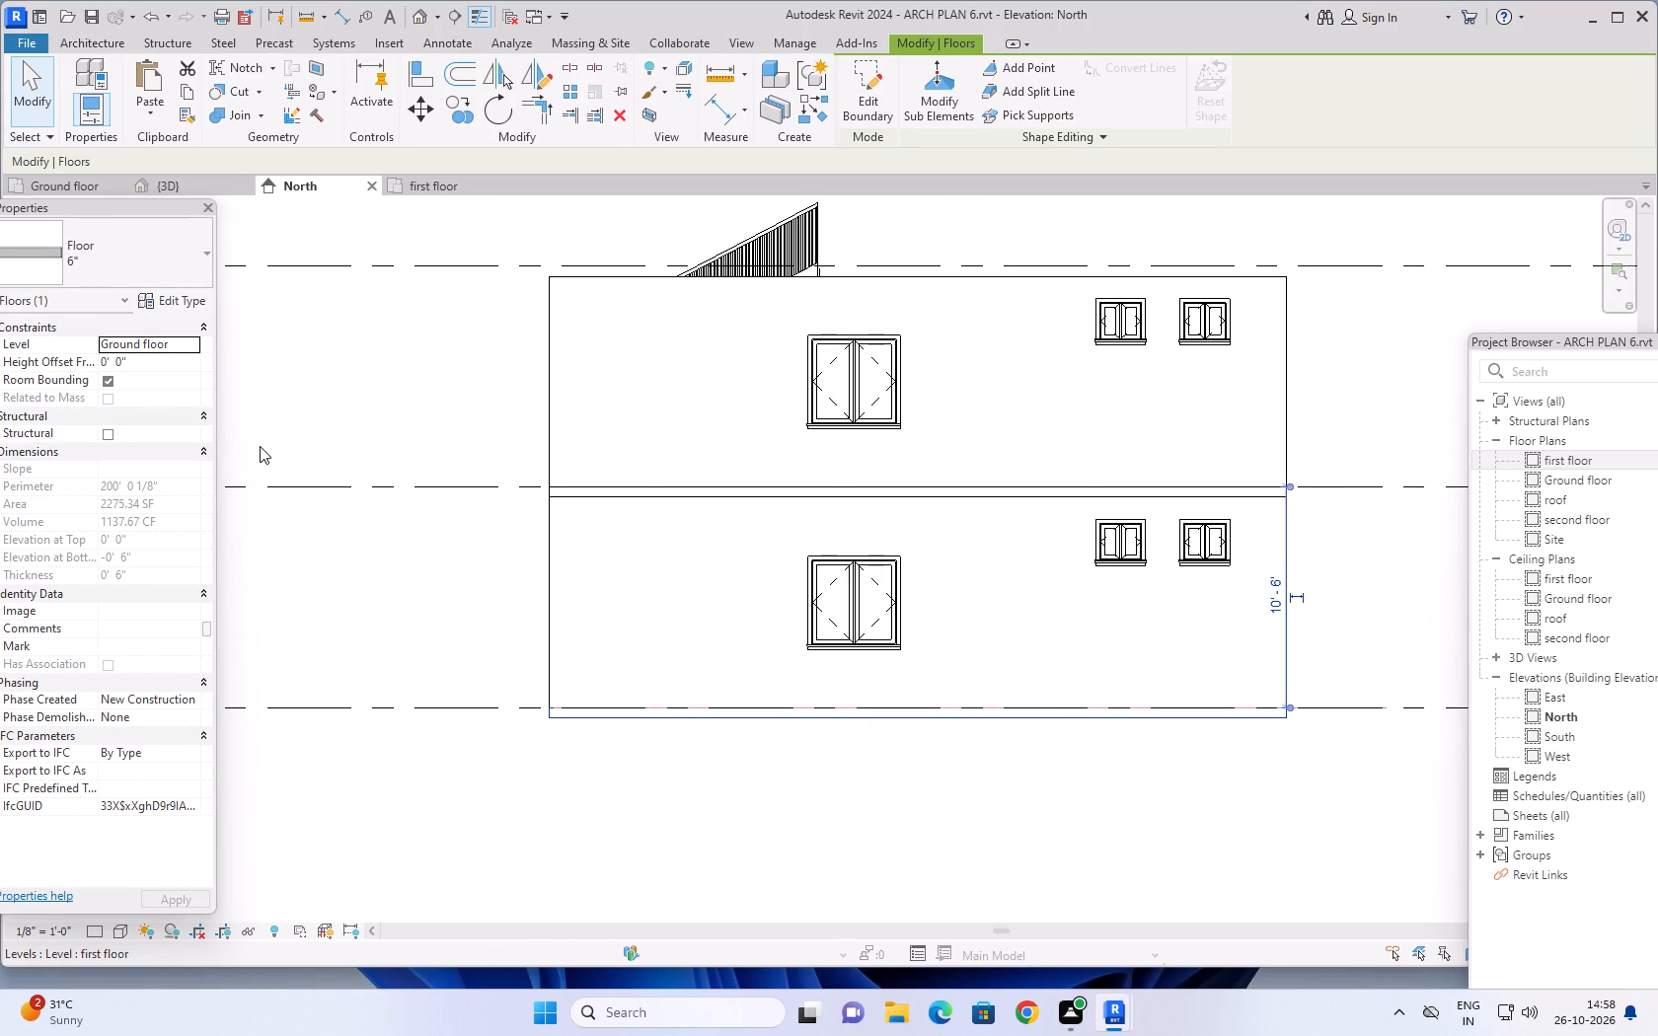
key("Escape")
key("Escape")
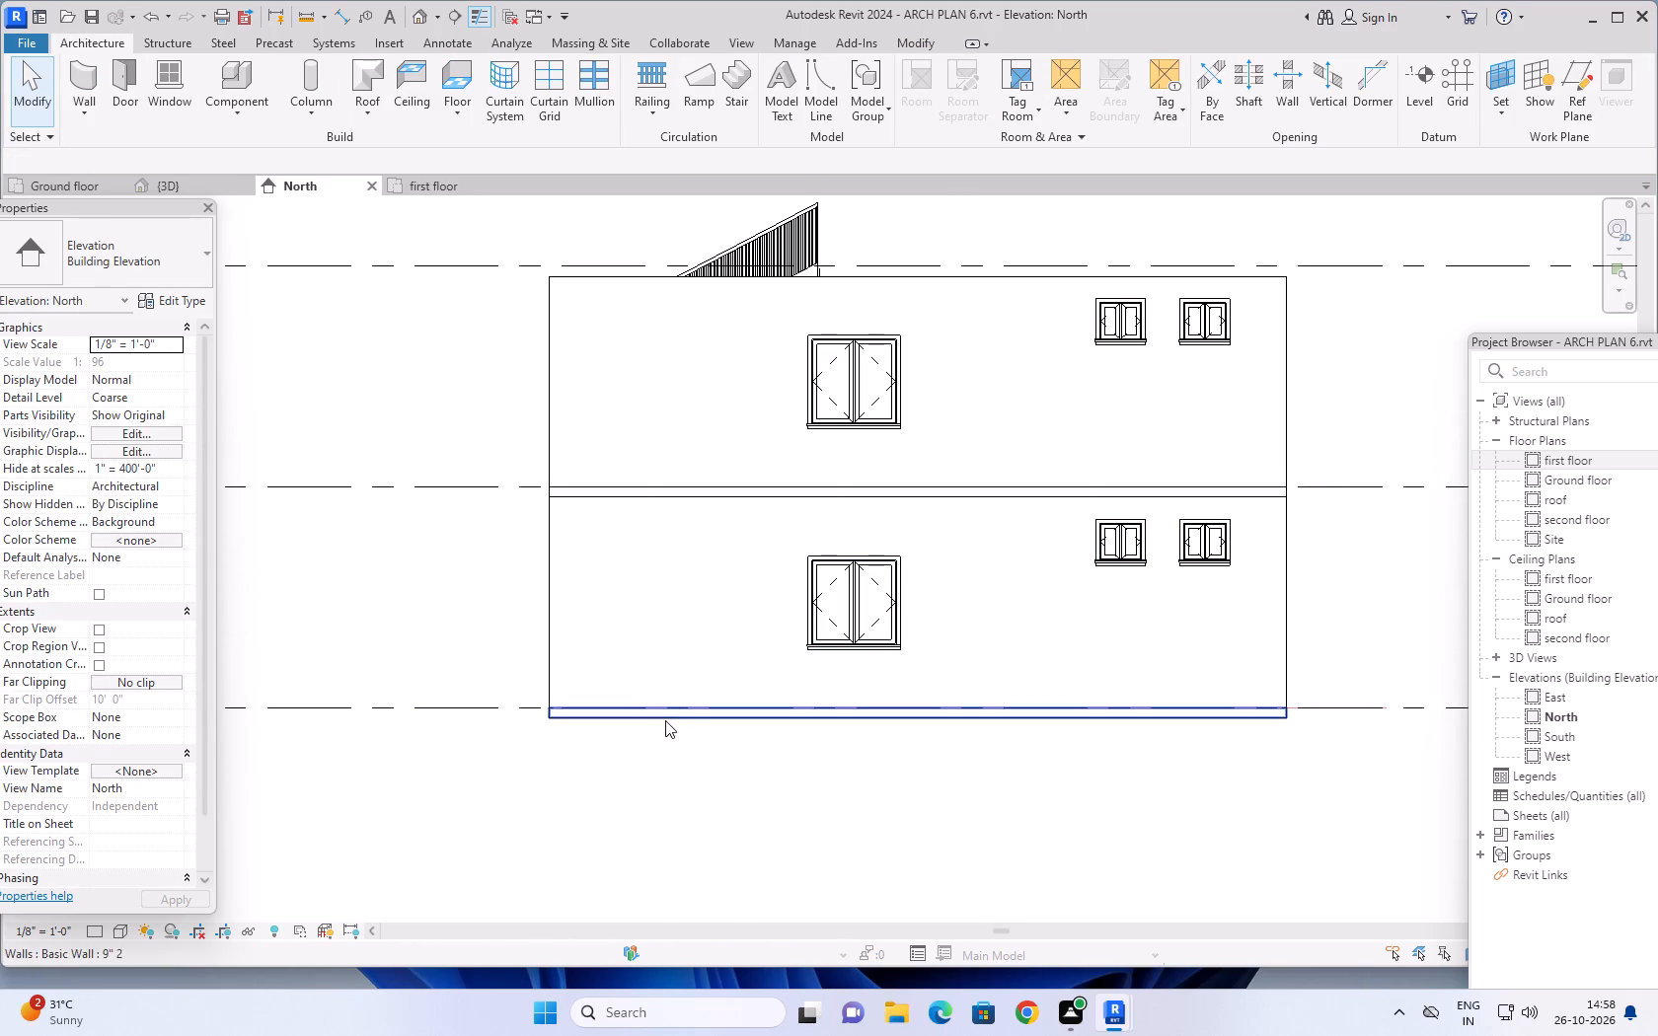
left_click(665, 720)
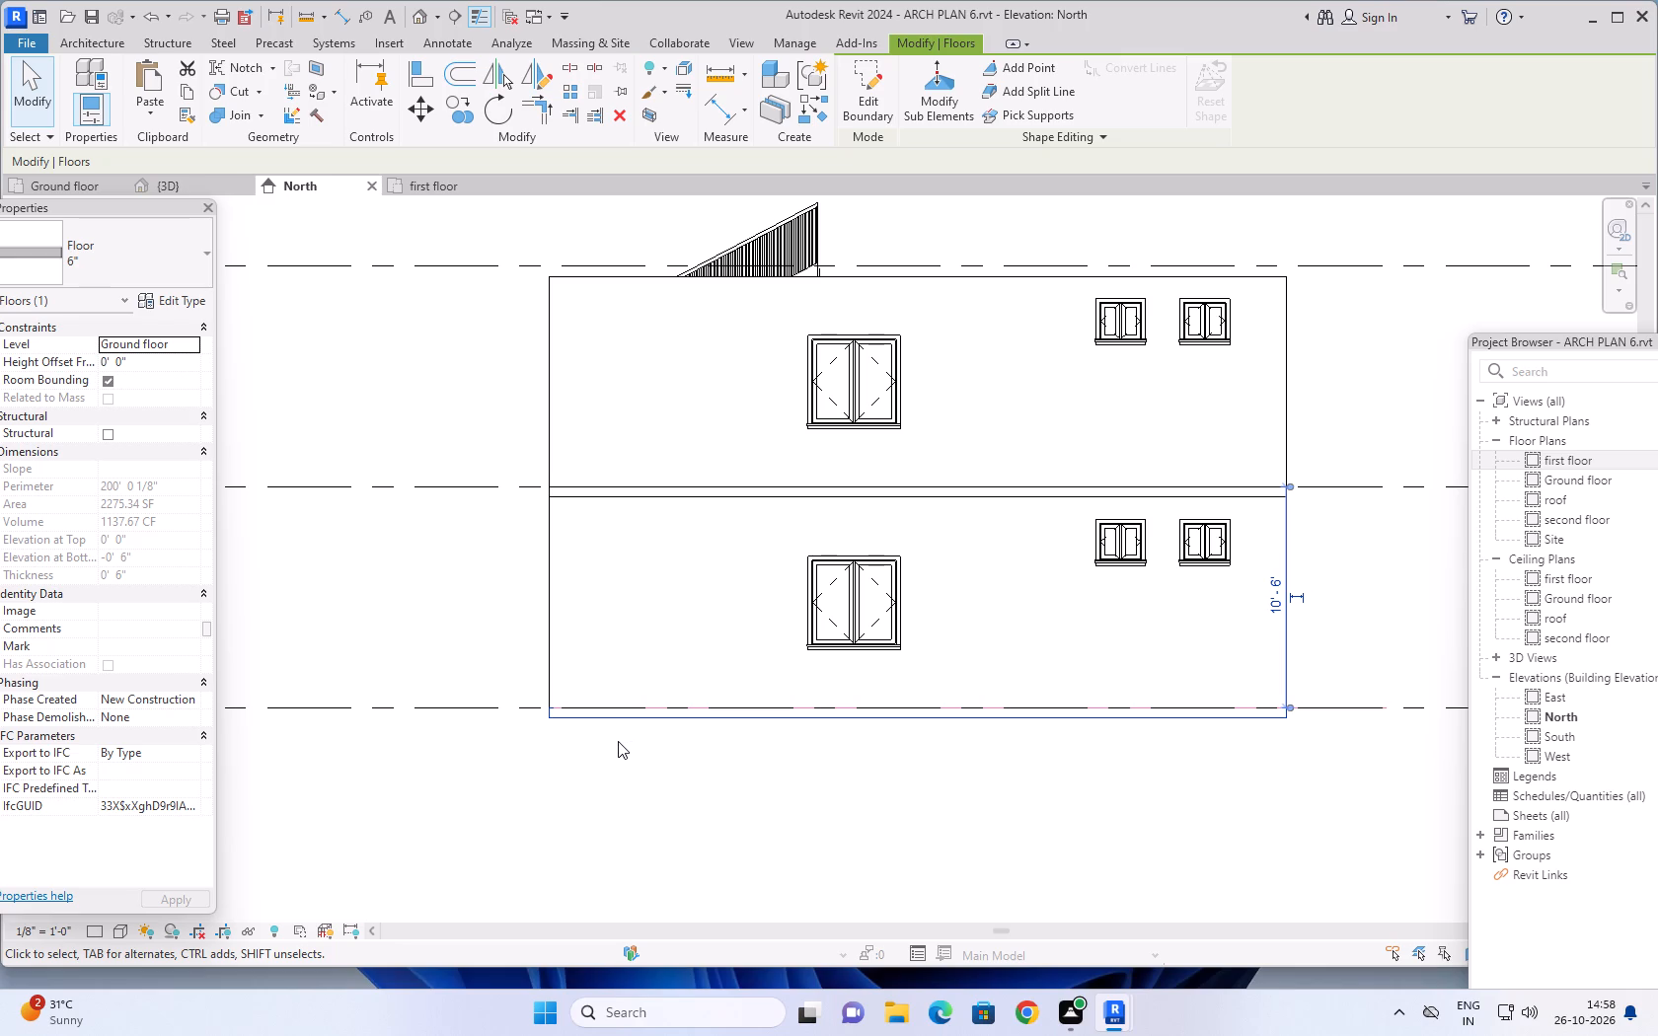
left_click(189, 90)
left_click(140, 114)
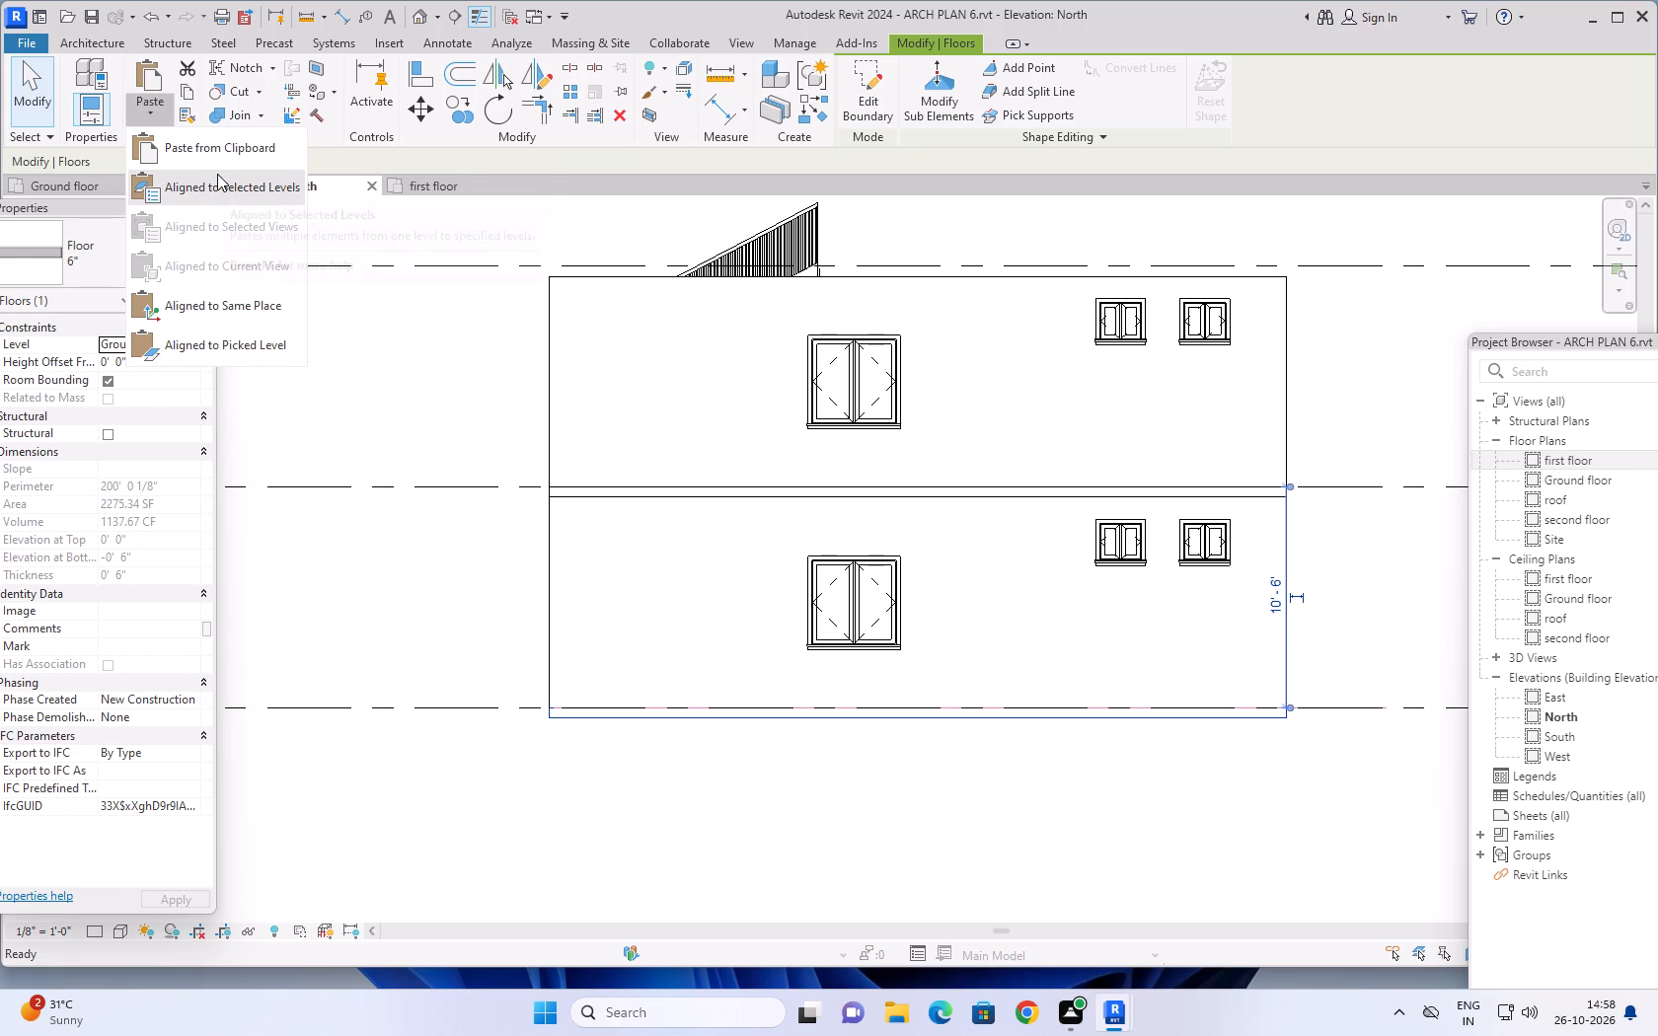
left_click(217, 179)
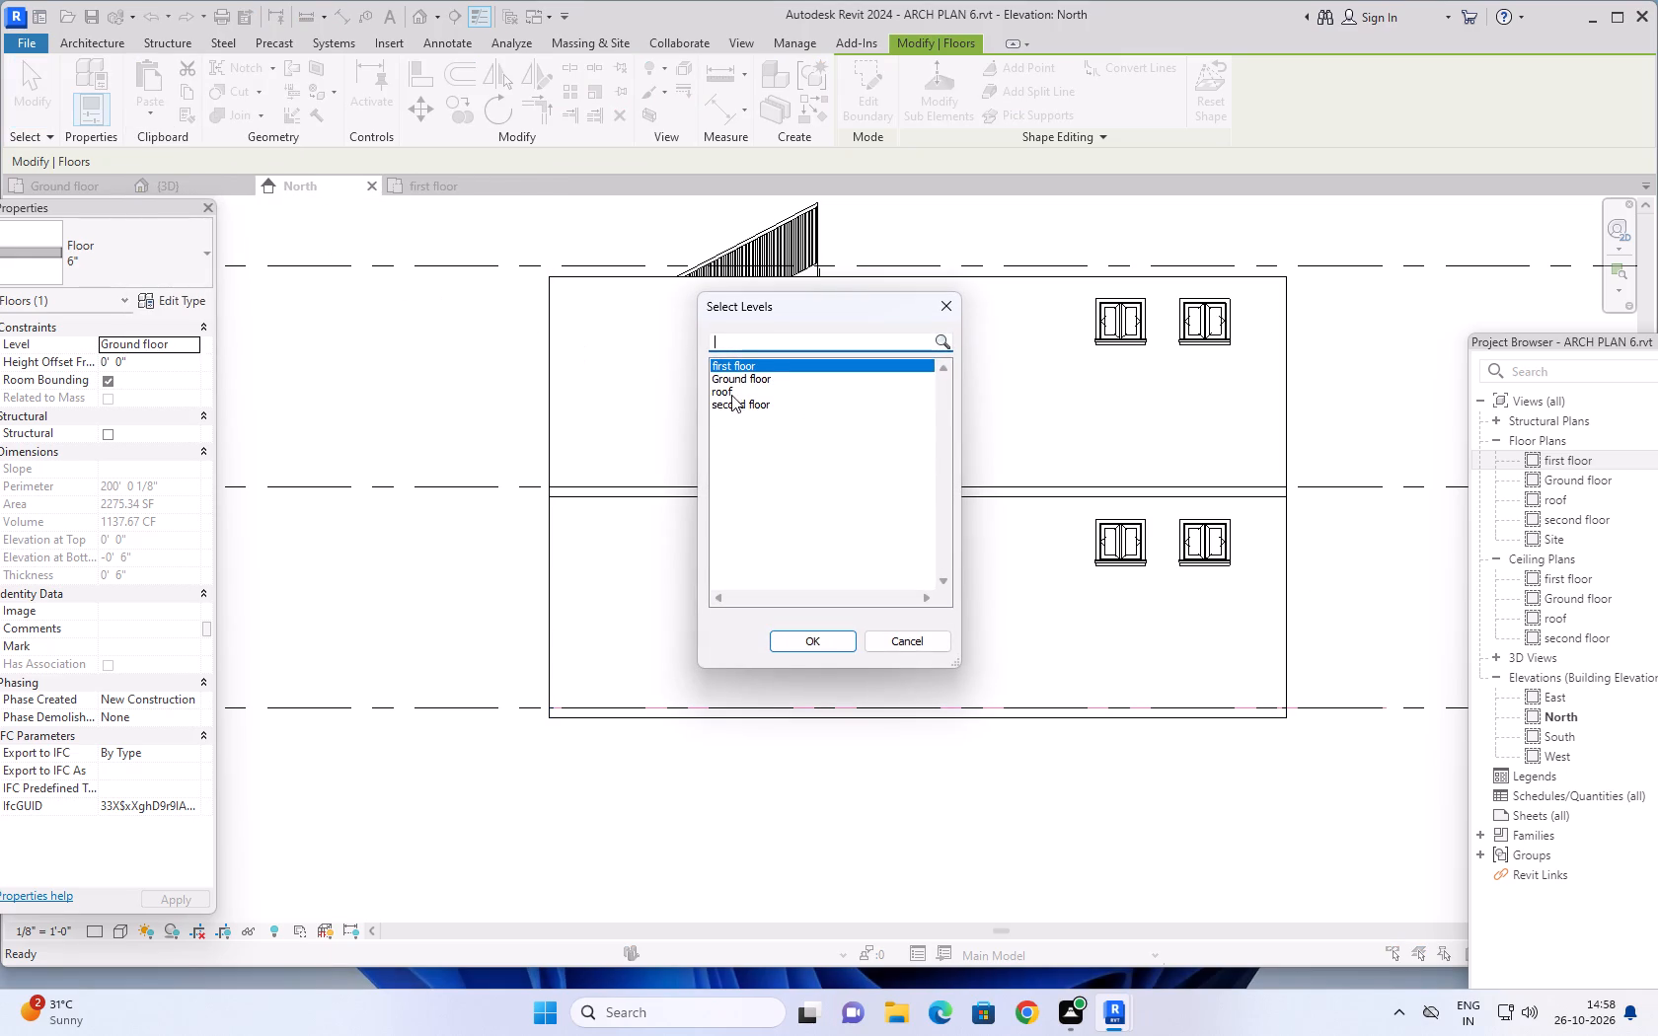
left_click(739, 401)
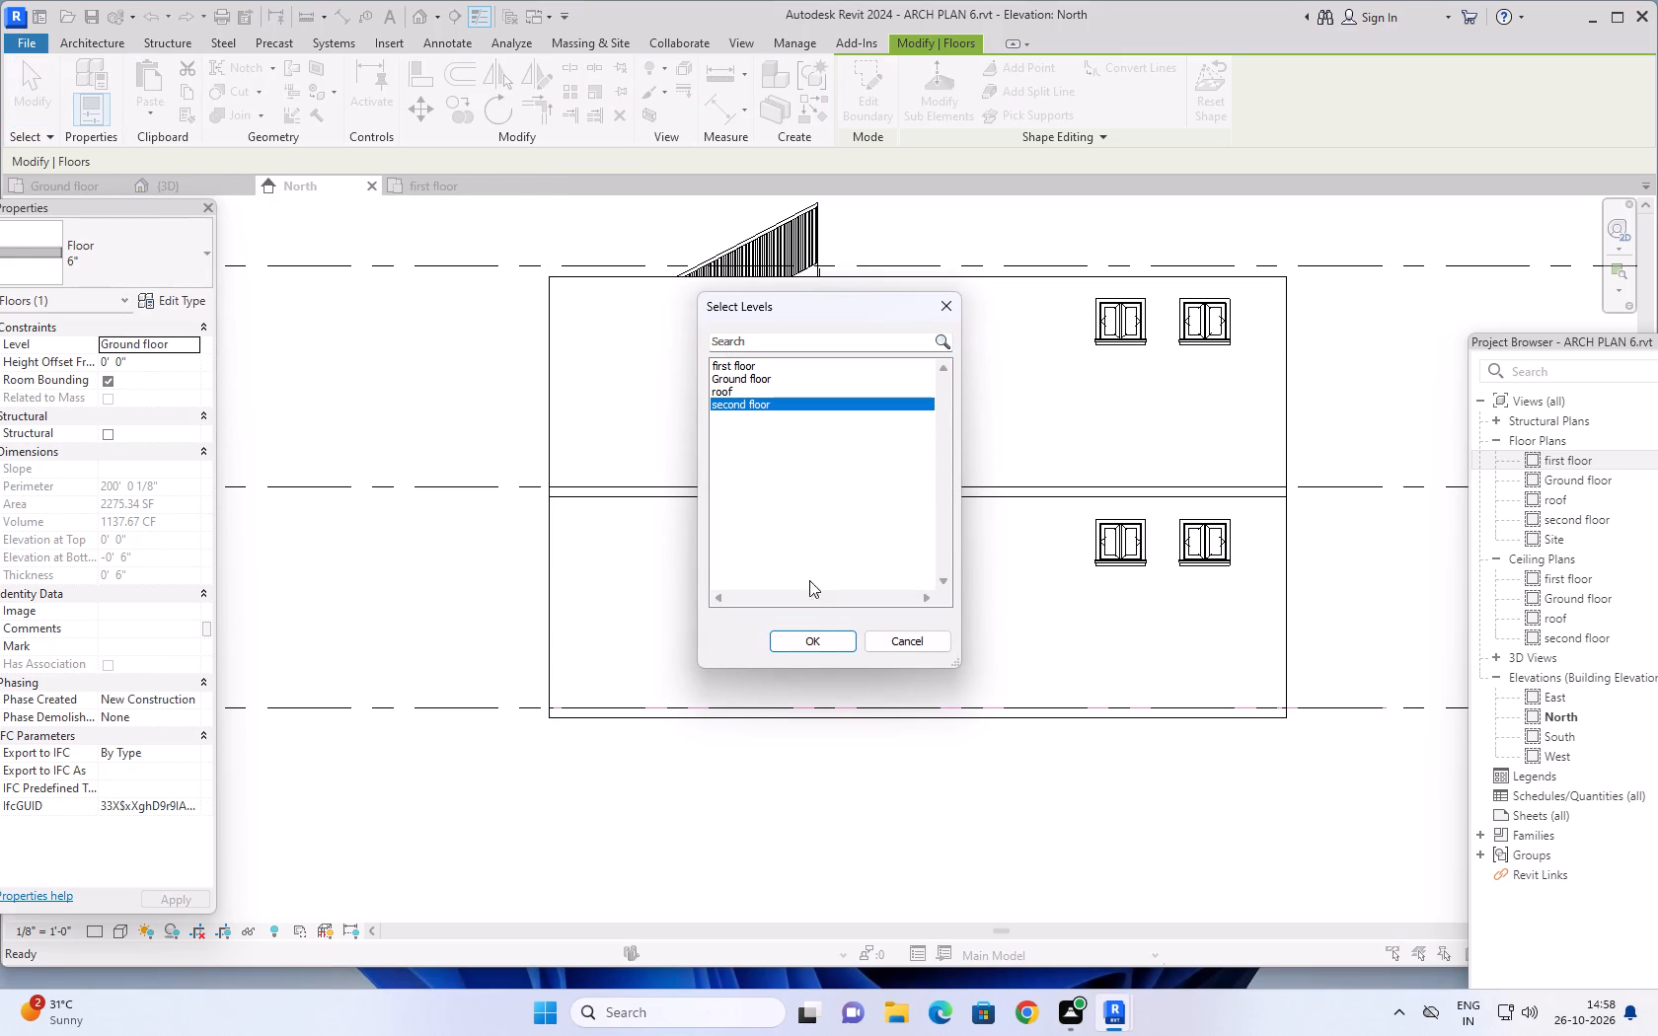
left_click(814, 635)
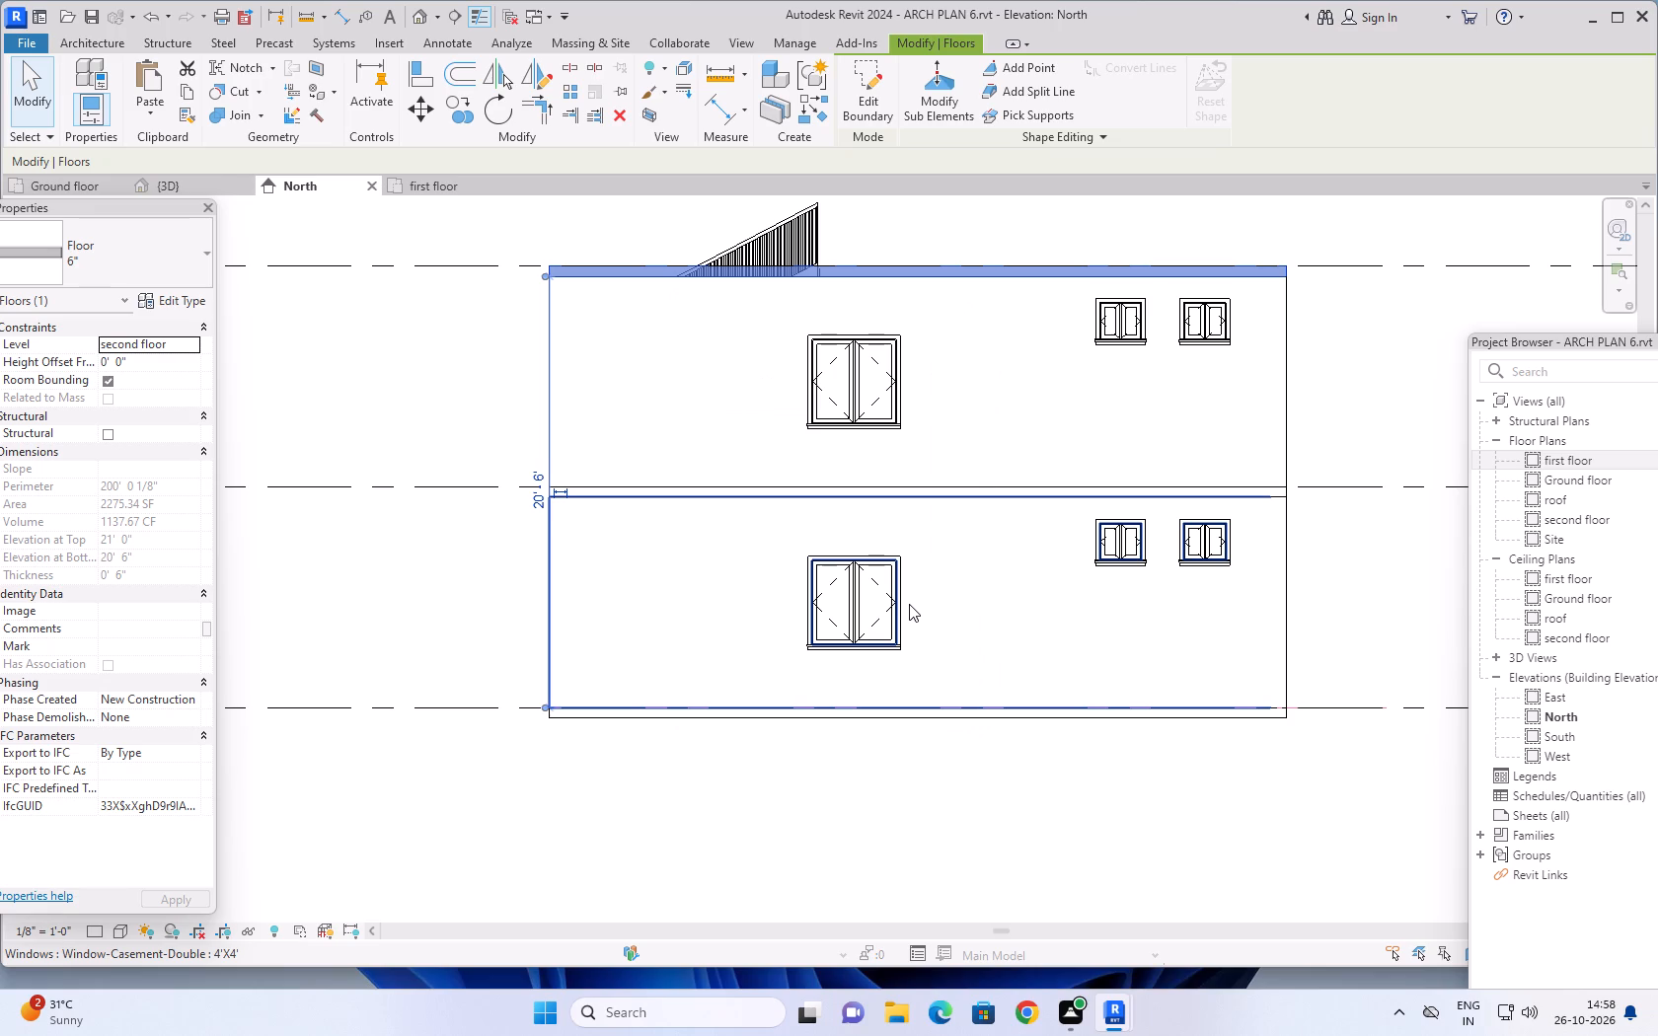
scroll(934, 618, "down", 4)
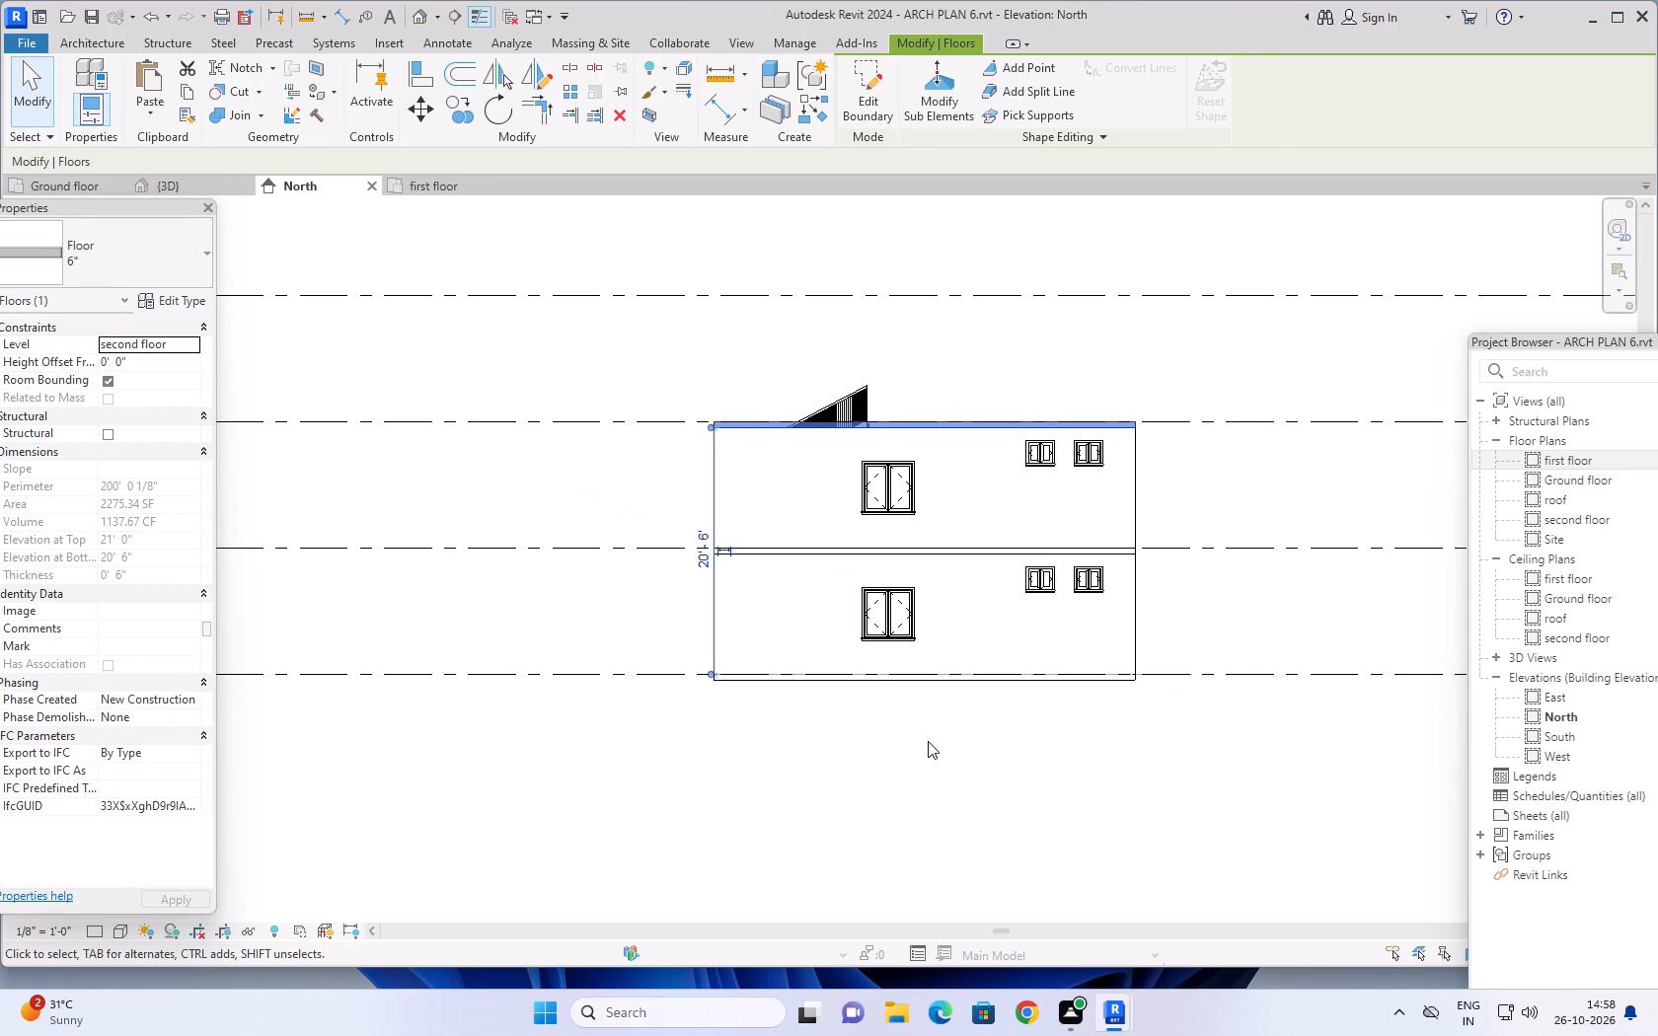
key("Escape")
key("Escape")
Examine the stacked storeys, floor slabs and level lines up to the roof in the North elevation.
scroll(967, 740, "down", 1)
middle_click_drag(1011, 752, 952, 688)
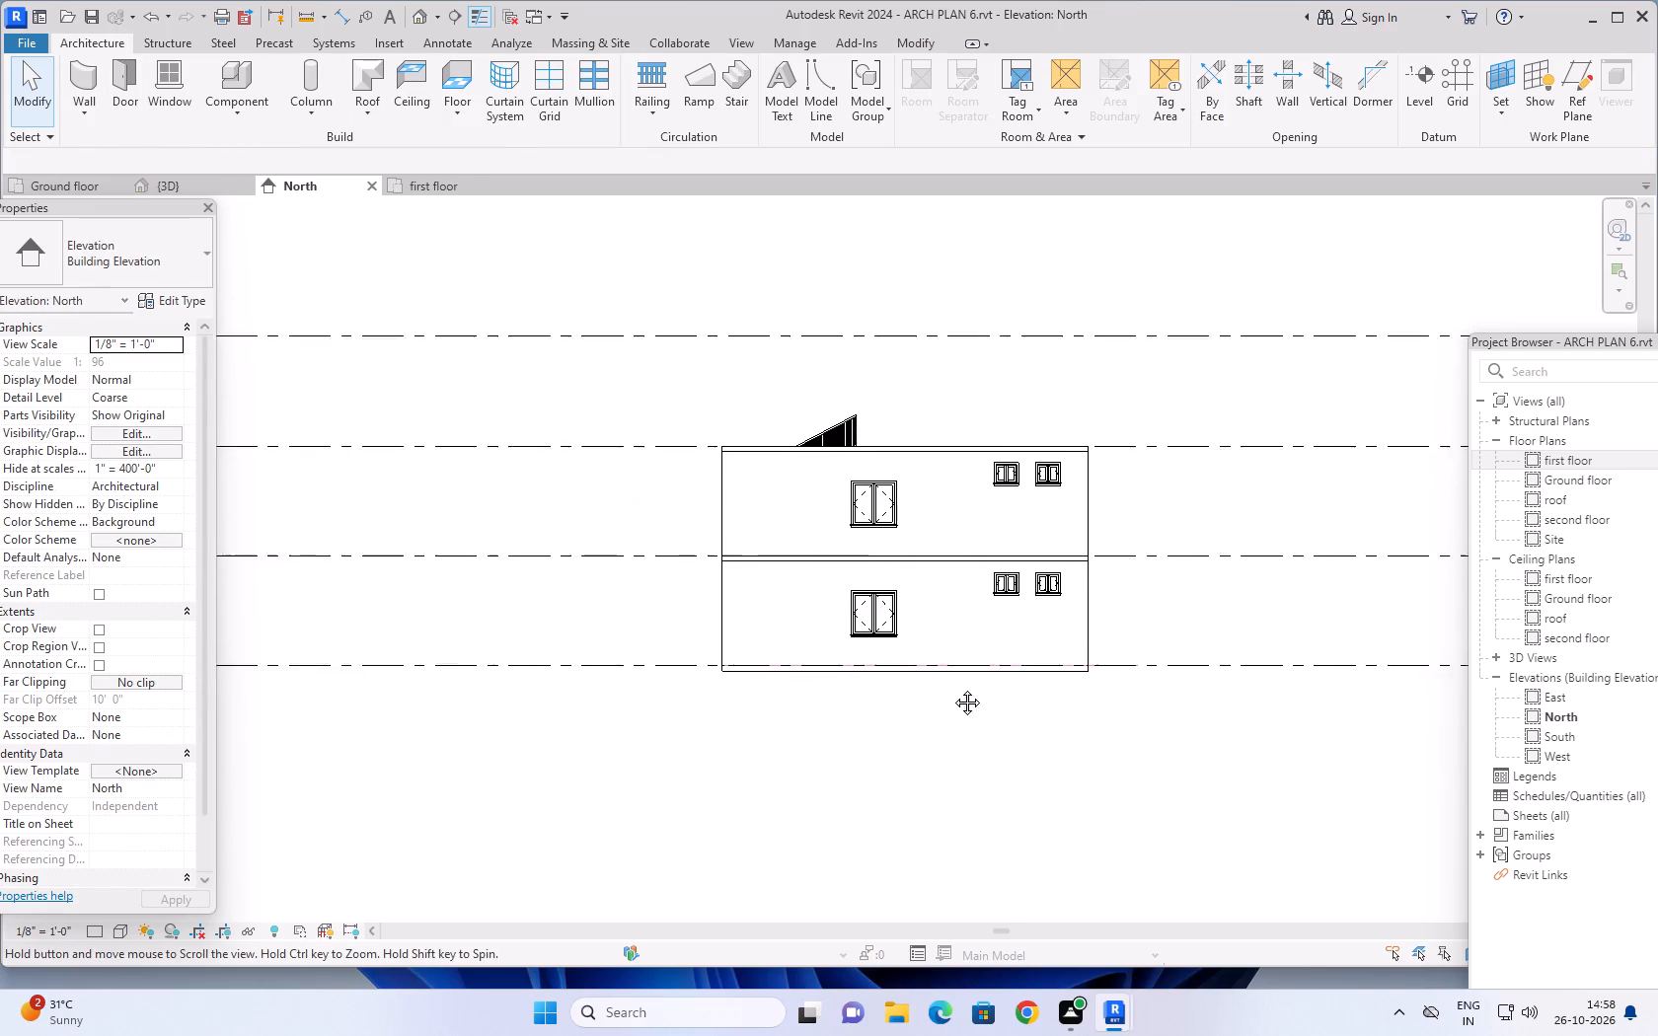
middle_click_drag(952, 688, 926, 648)
scroll(929, 653, "down", 3)
middle_click_drag(1081, 701, 988, 701)
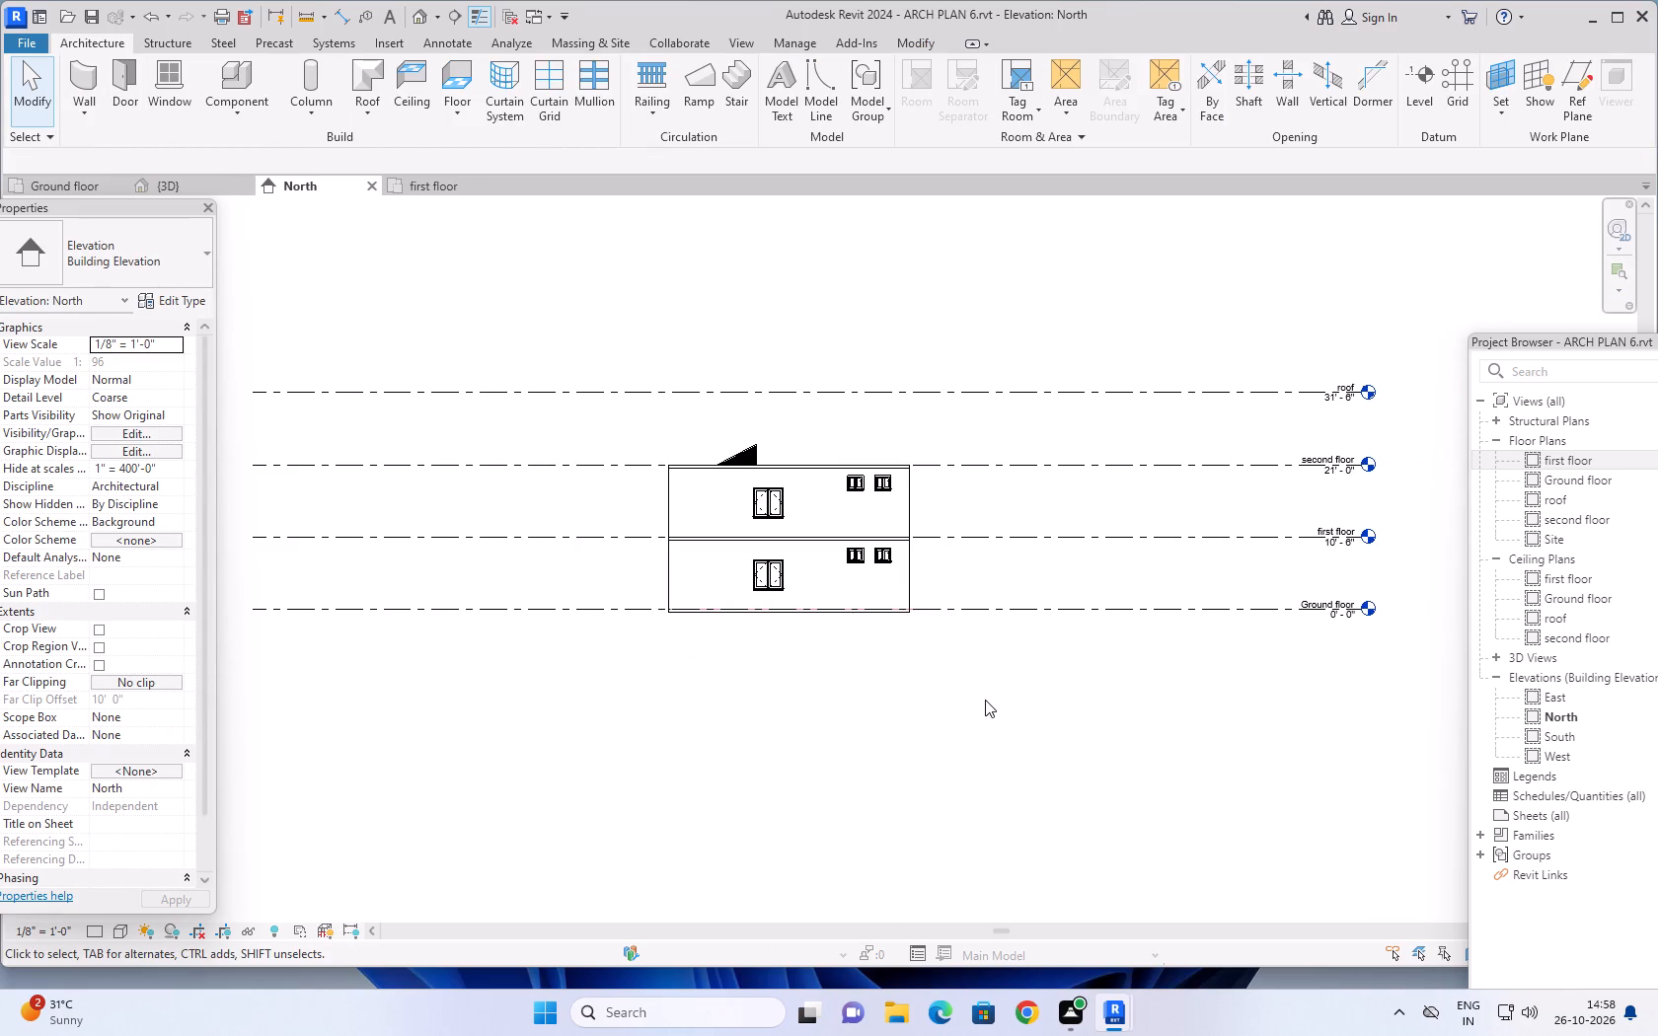
scroll(1001, 708, "down", 1)
middle_click_drag(1046, 713, 990, 710)
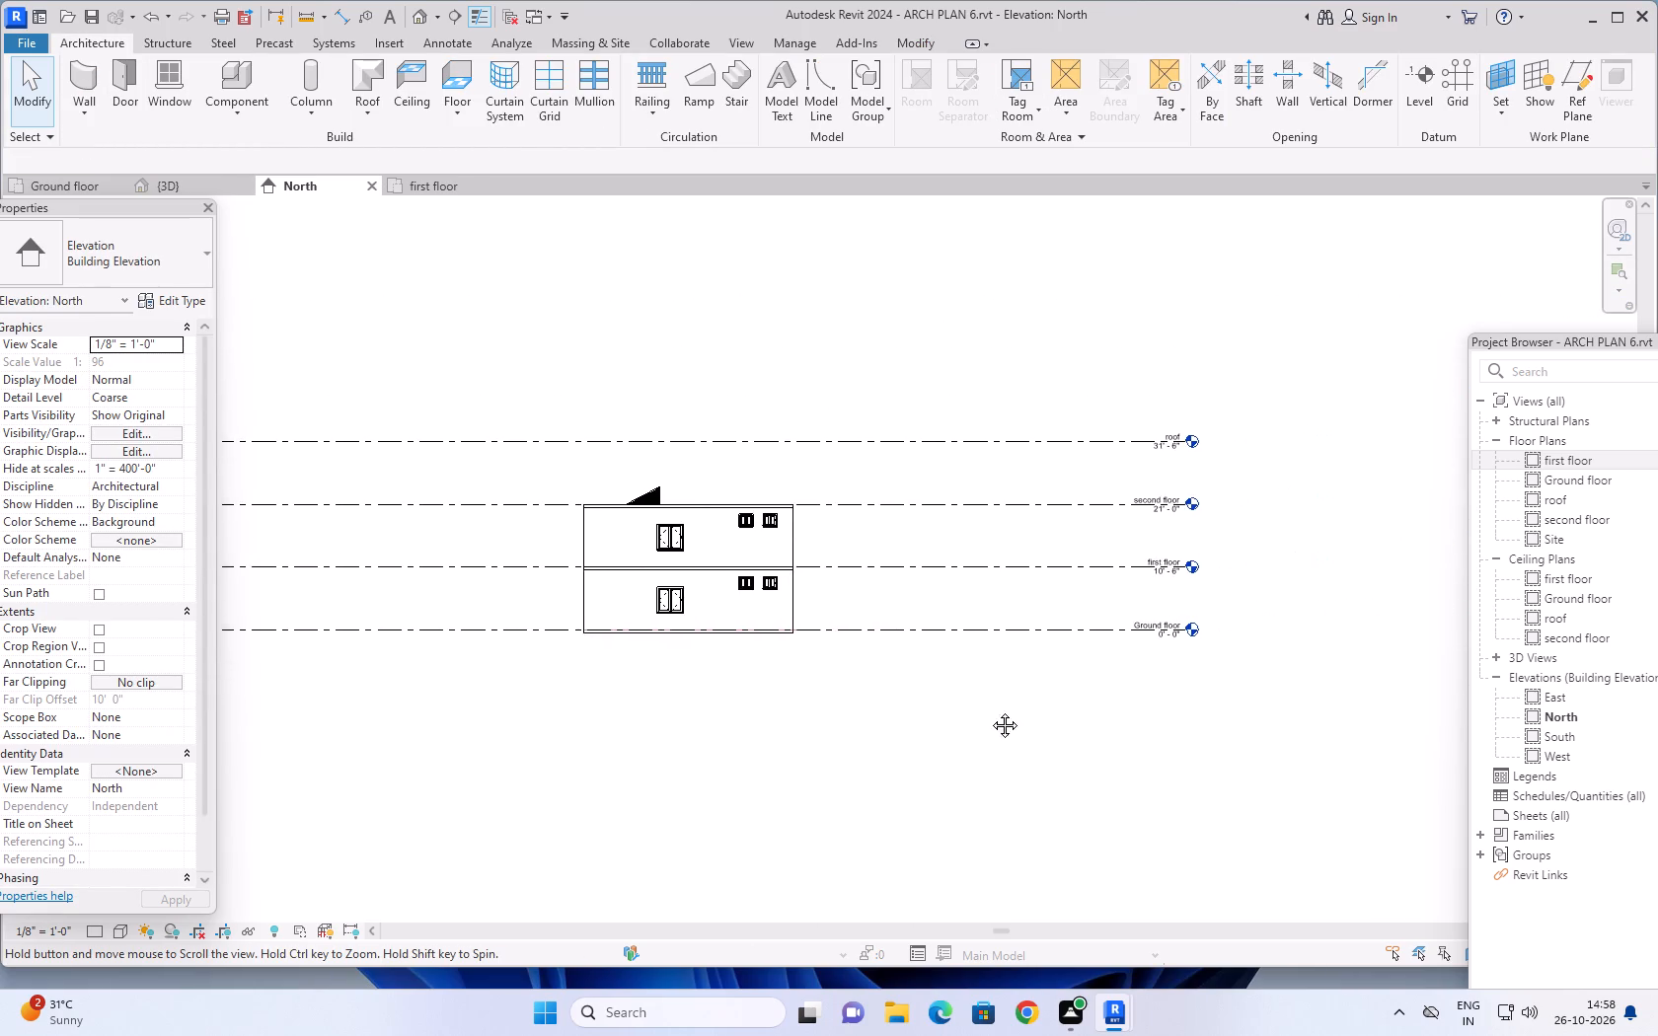
middle_click_drag(990, 710, 1084, 744)
scroll(965, 728, "up", 1)
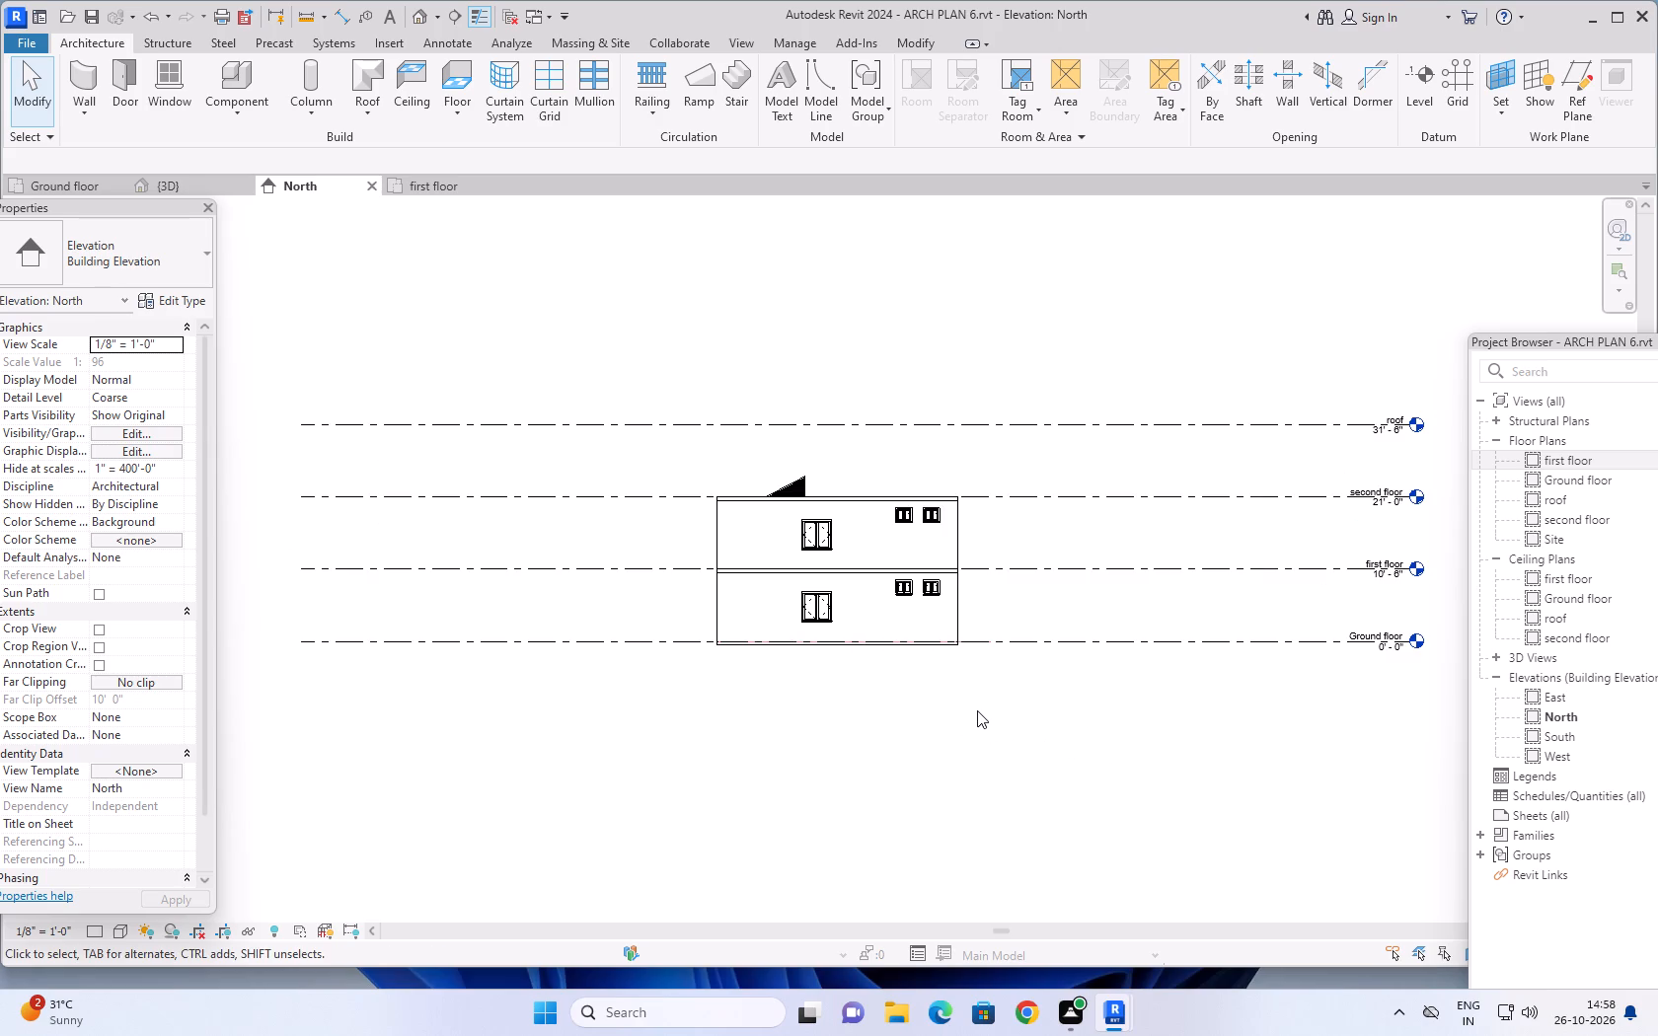
middle_click_drag(1028, 696, 1066, 717)
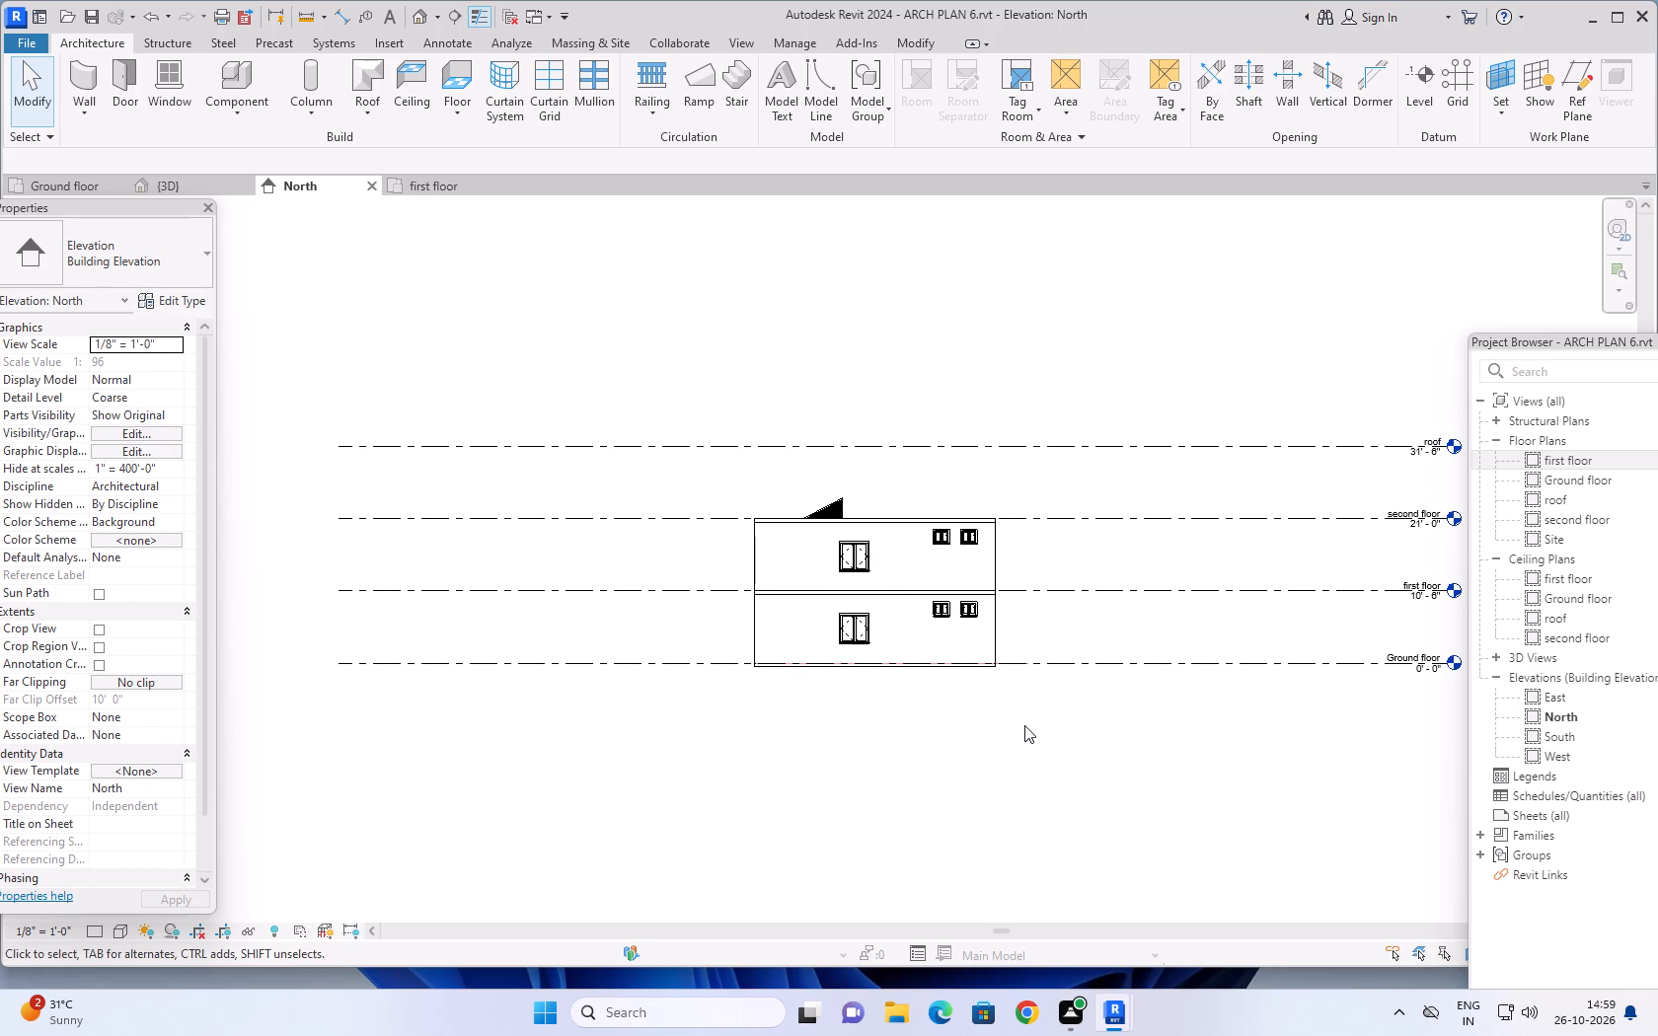
middle_click_drag(1026, 725, 998, 713)
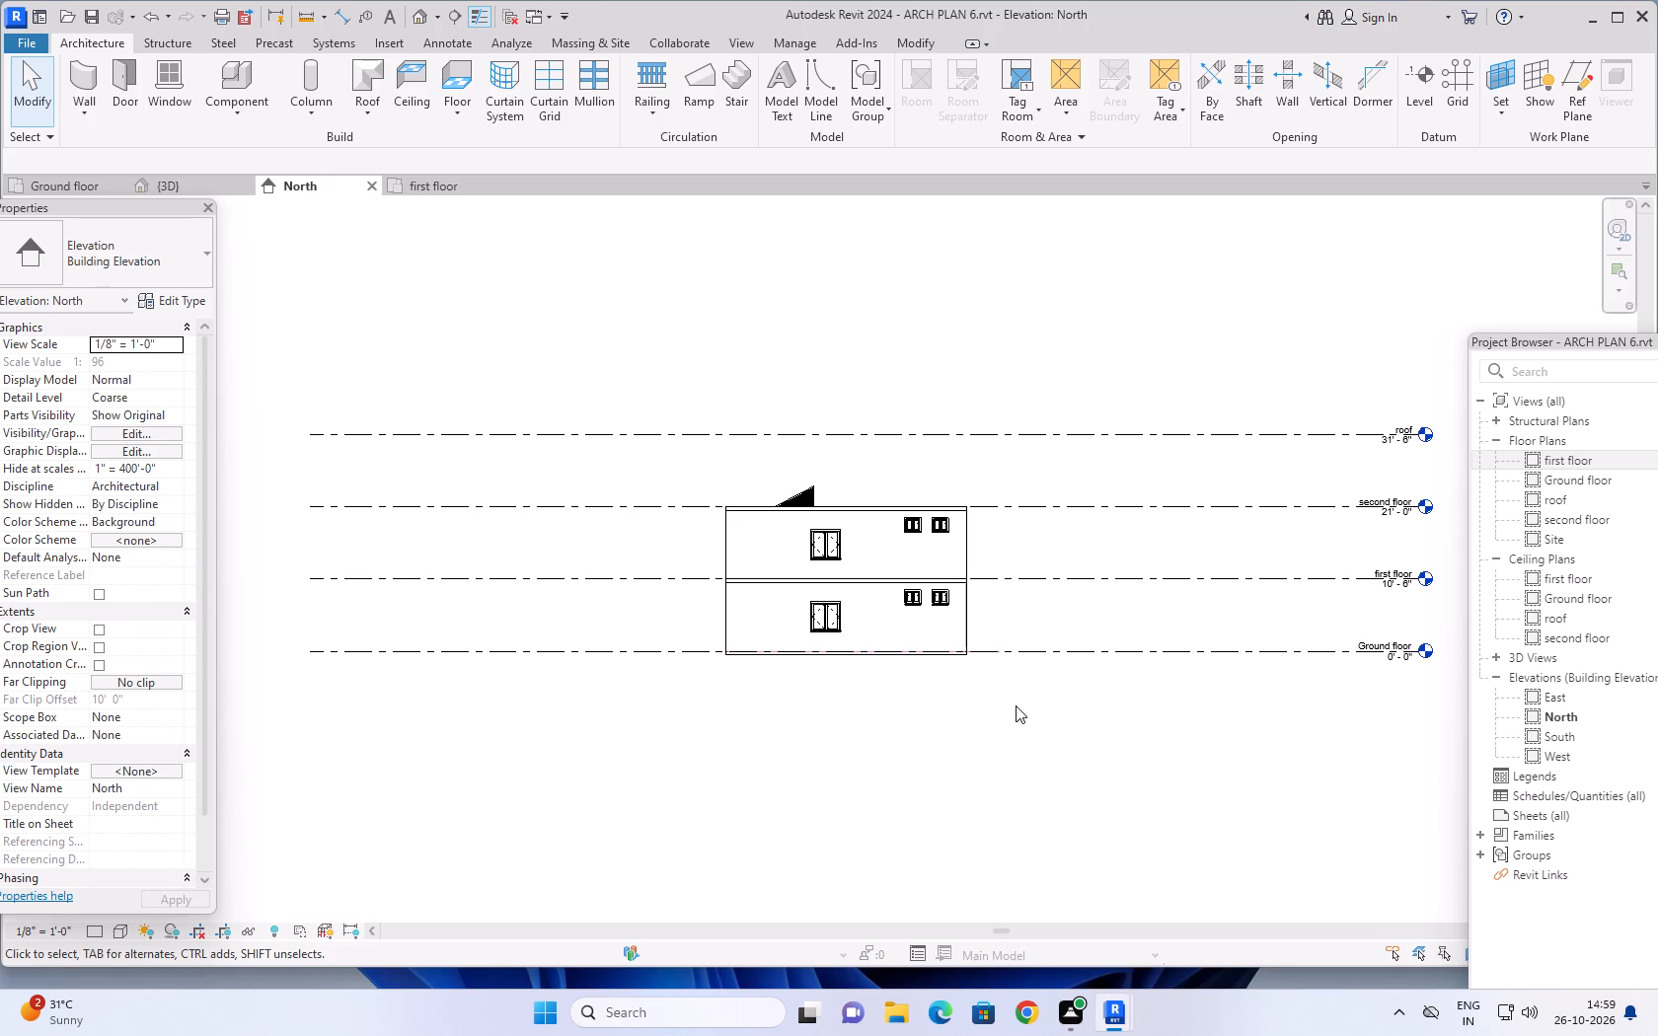
scroll(1045, 702, "down", 1)
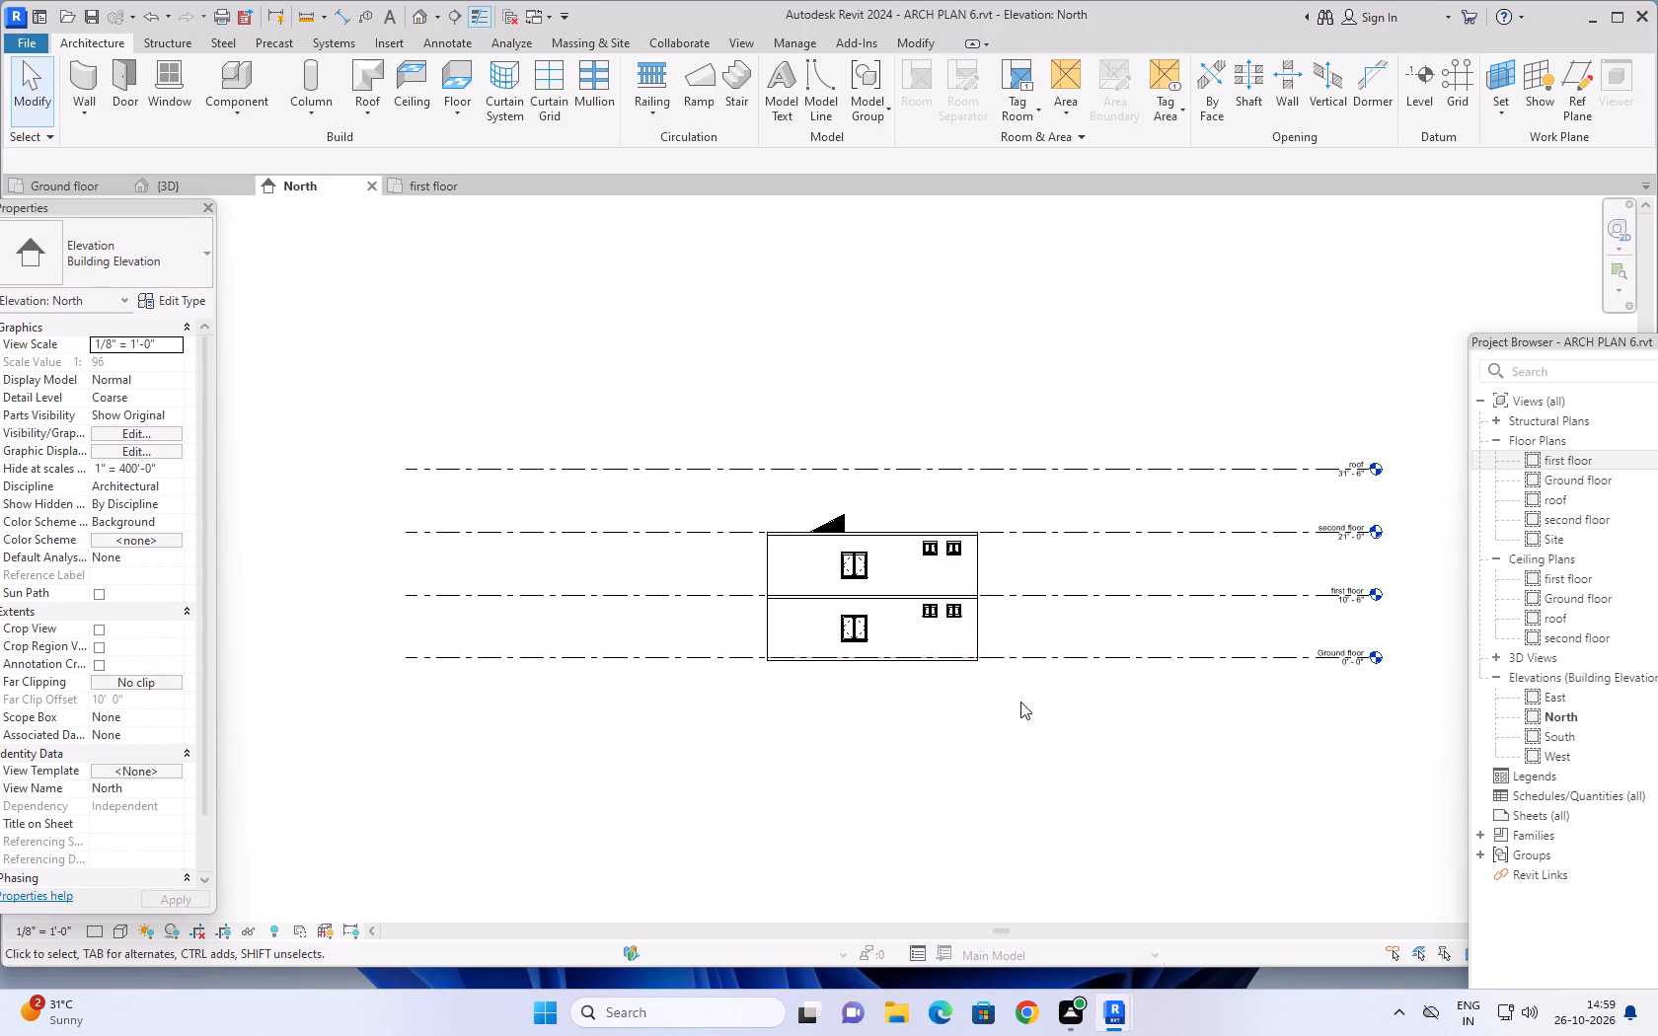
scroll(1019, 701, "up", 2)
scroll(1016, 697, "down", 2)
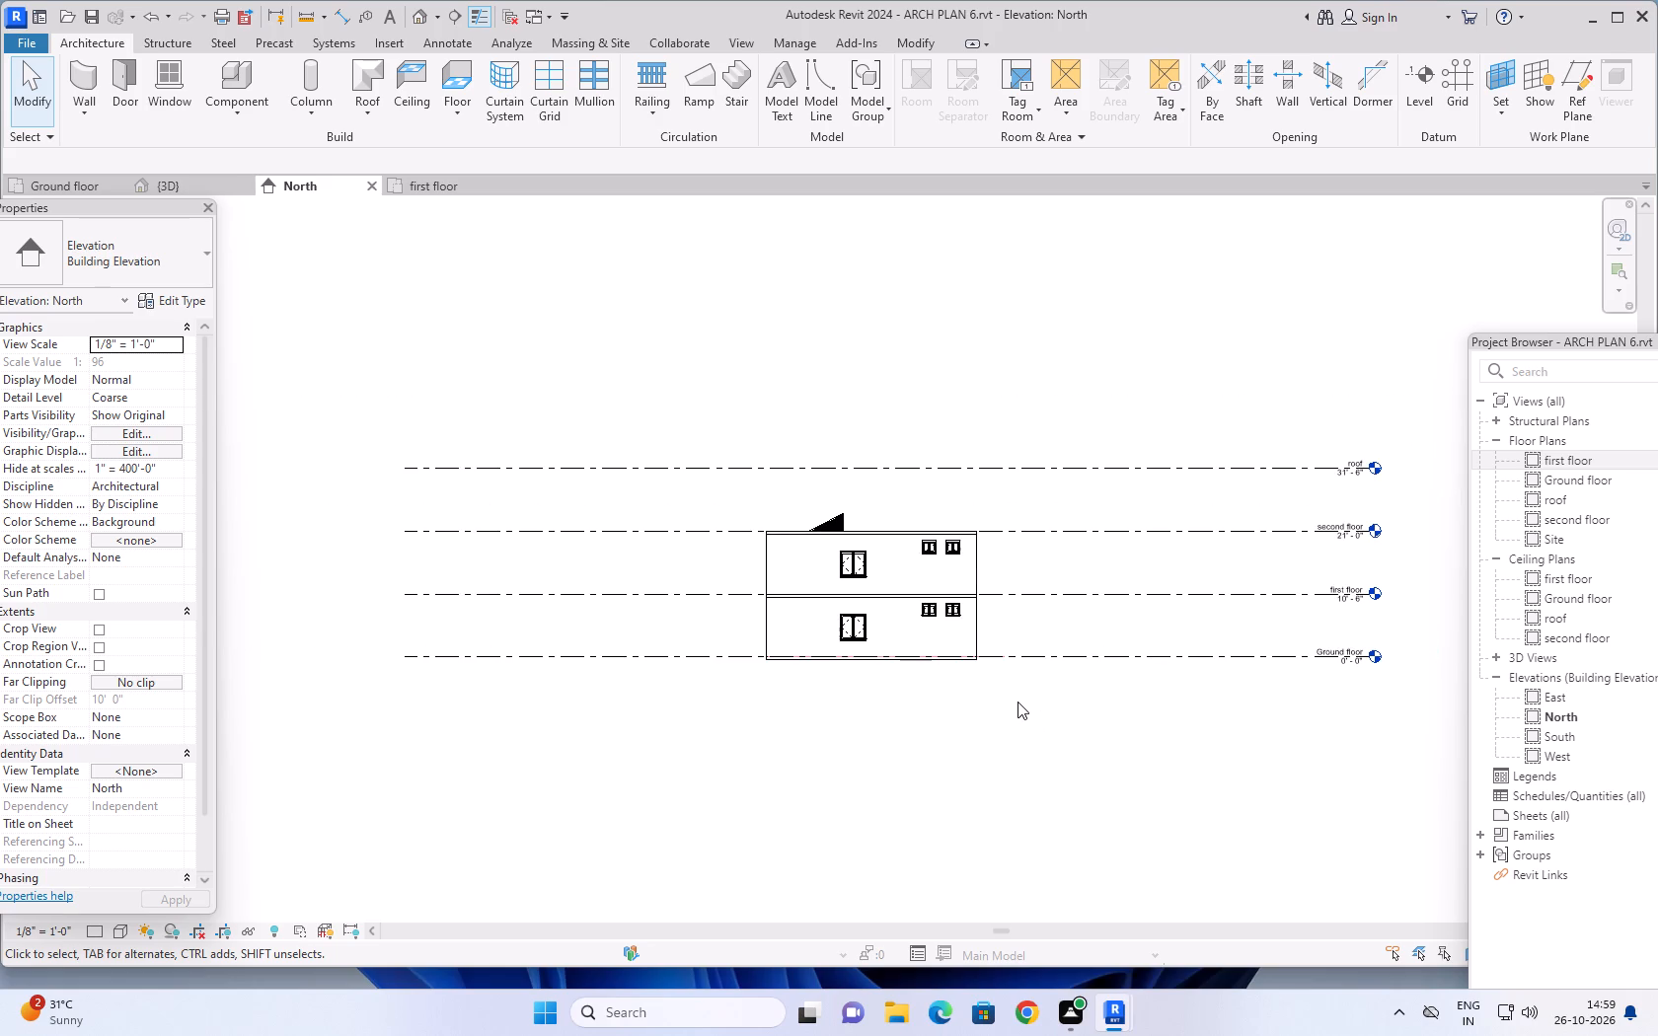
middle_click_drag(1019, 702, 1040, 692)
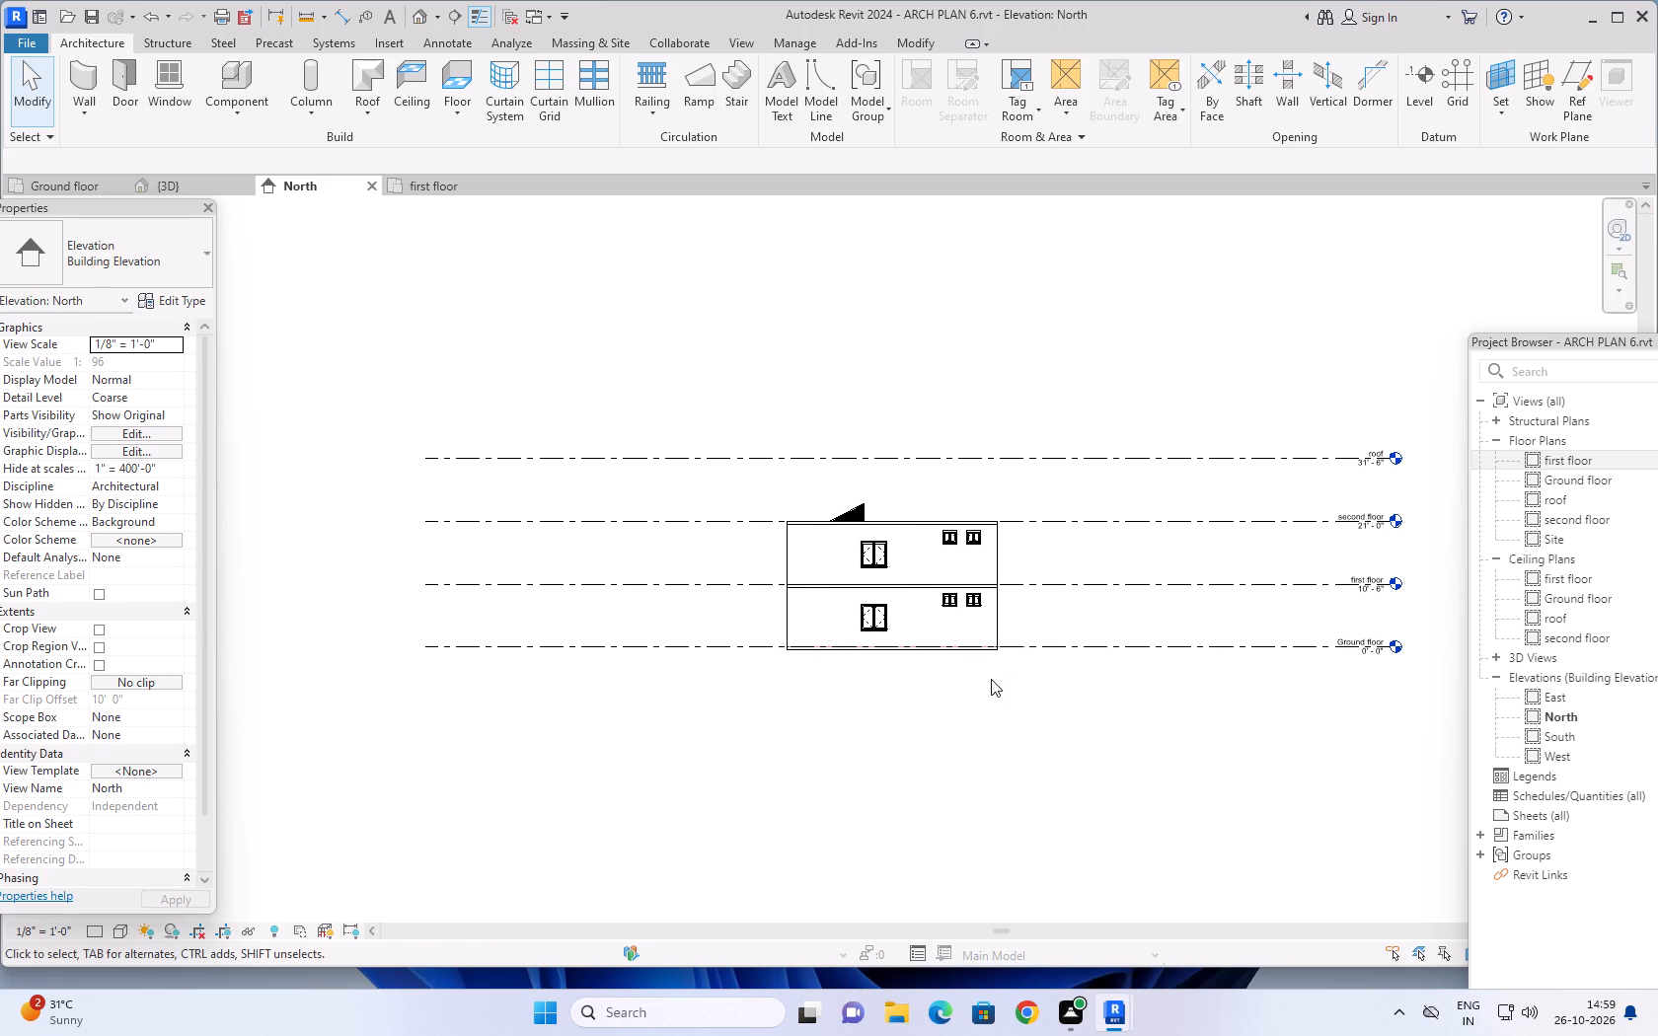
middle_click_drag(1030, 390, 1029, 318)
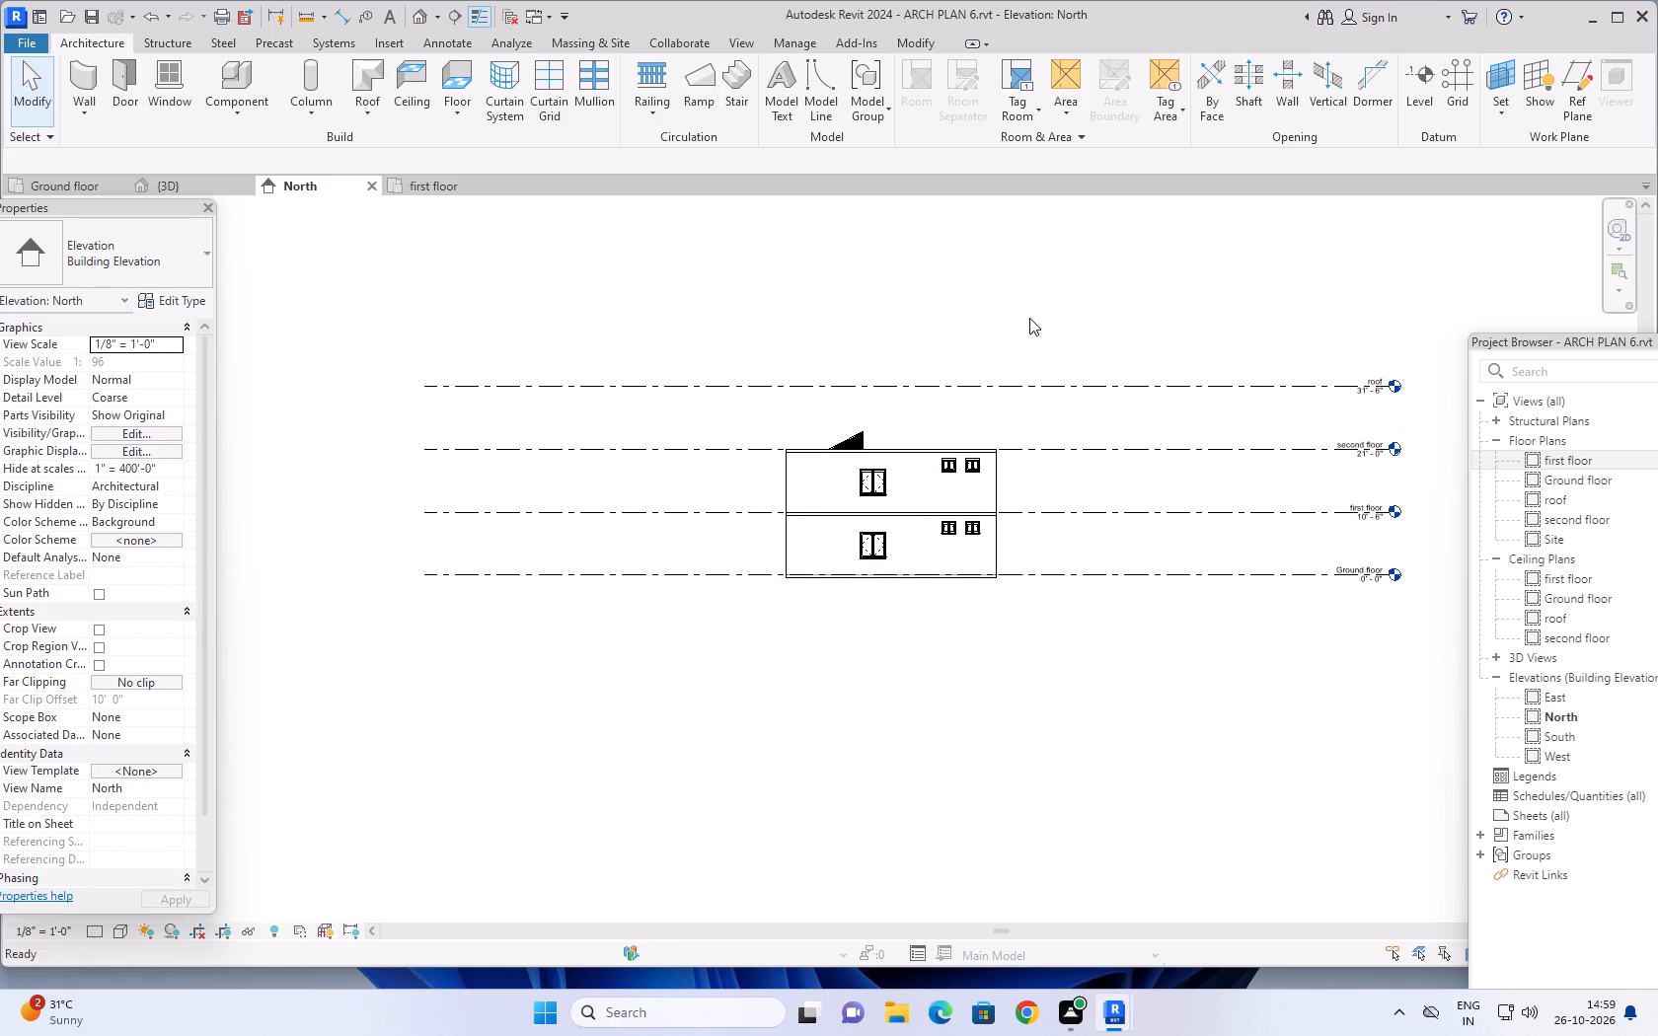
scroll(981, 380, "up", 2)
middle_click_drag(970, 417, 948, 358)
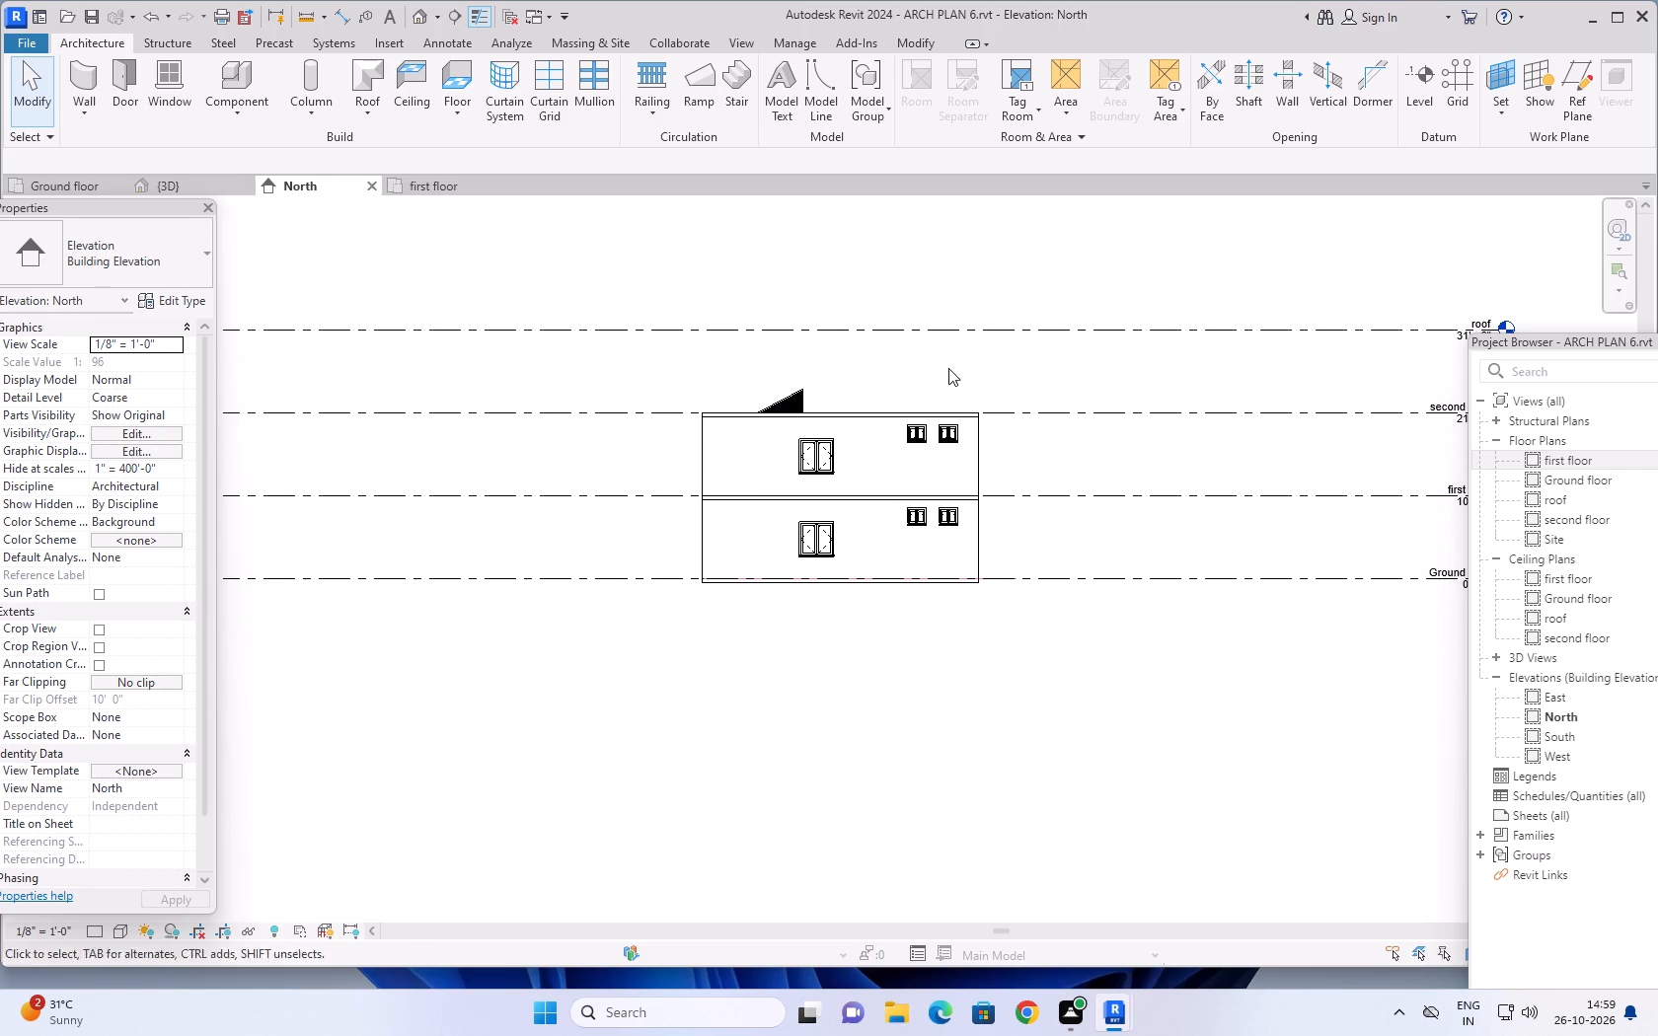
scroll(977, 648, "down", 1)
middle_click_drag(1004, 634, 992, 669)
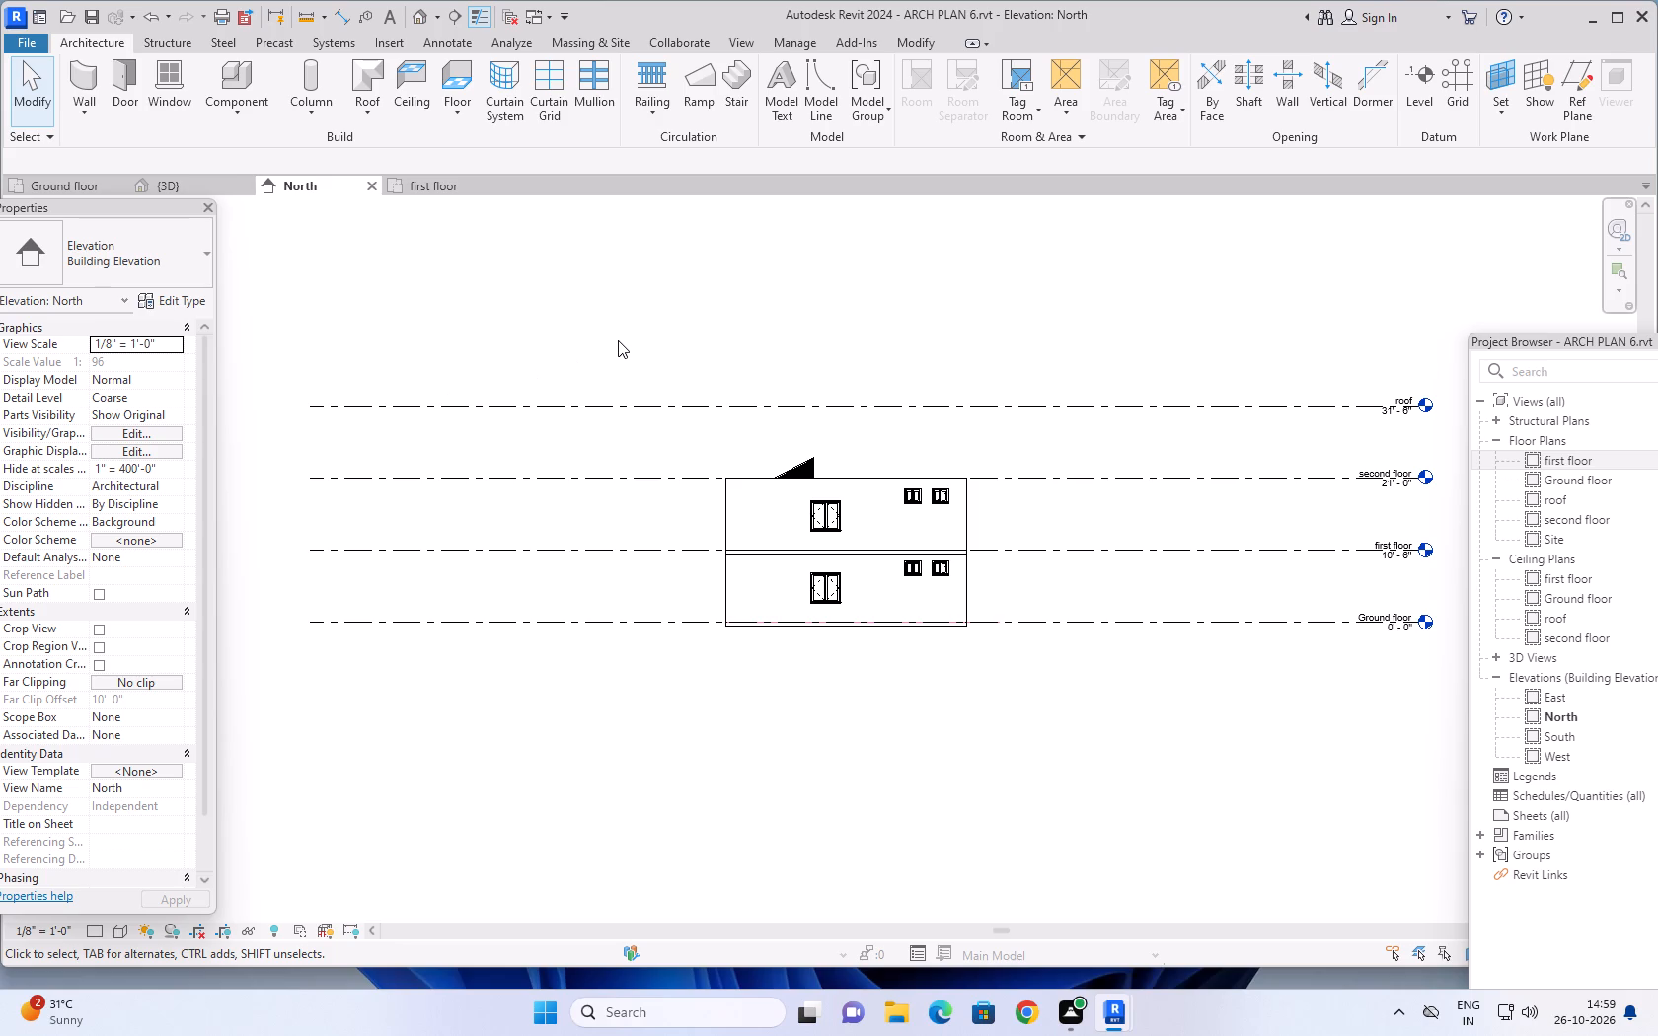
middle_click_drag(887, 324, 870, 344)
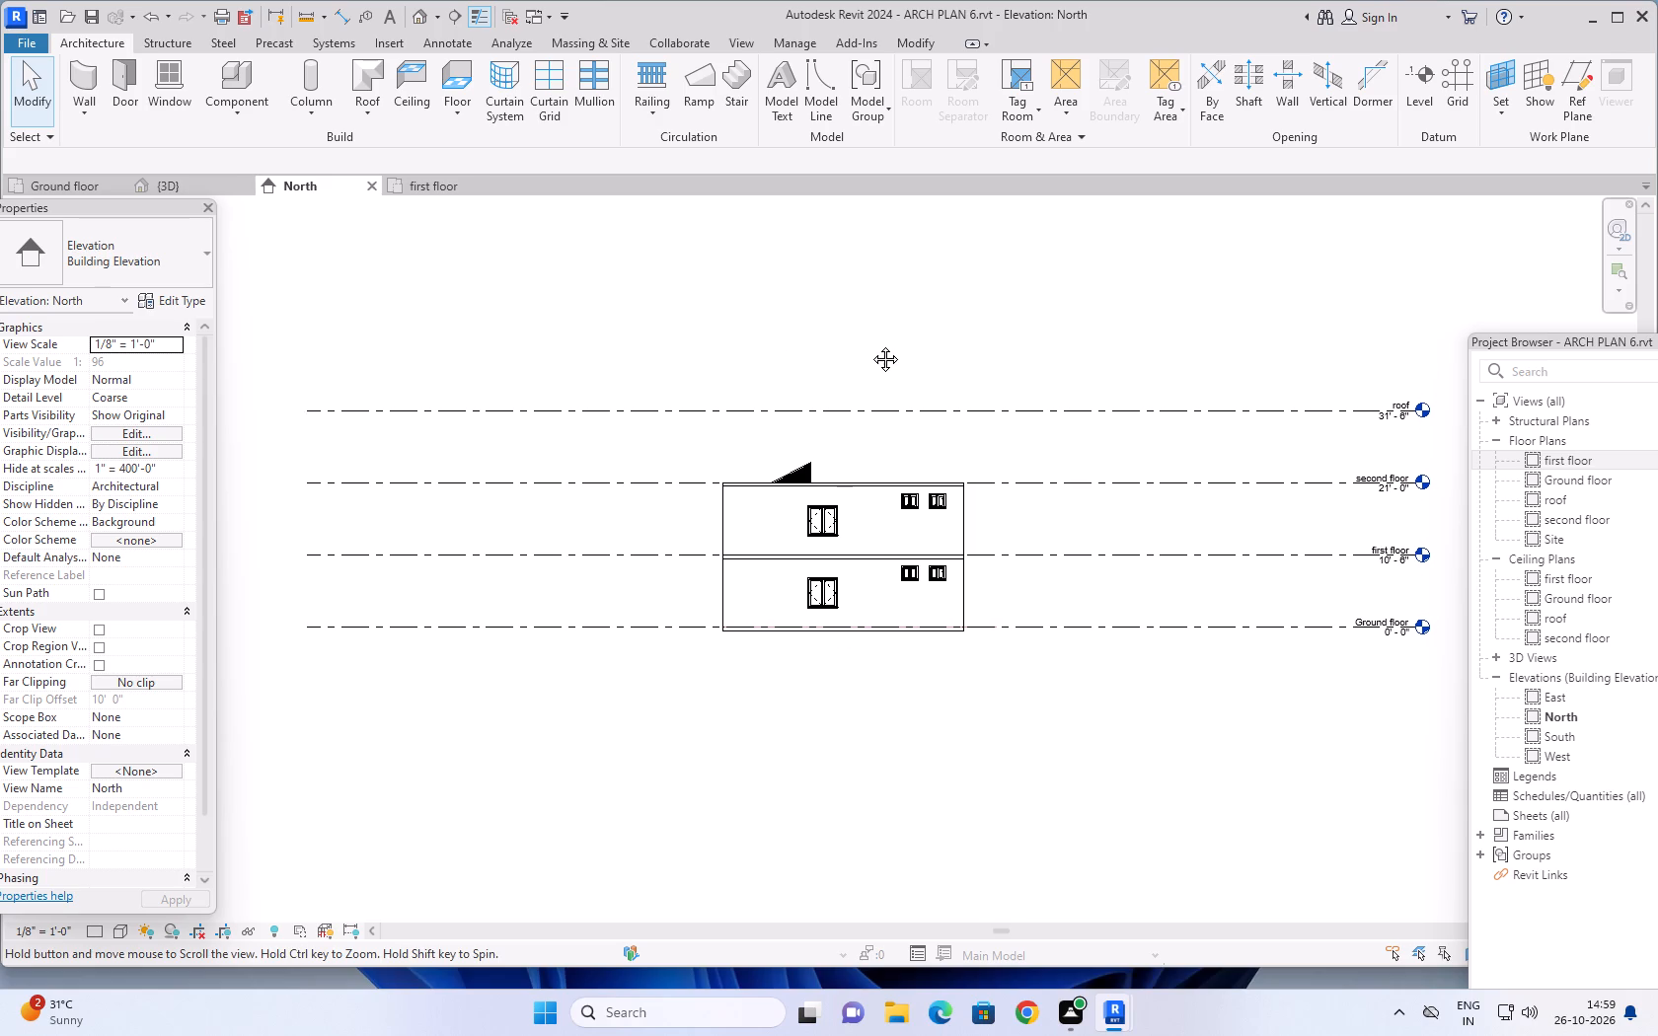
middle_click_drag(870, 344, 863, 353)
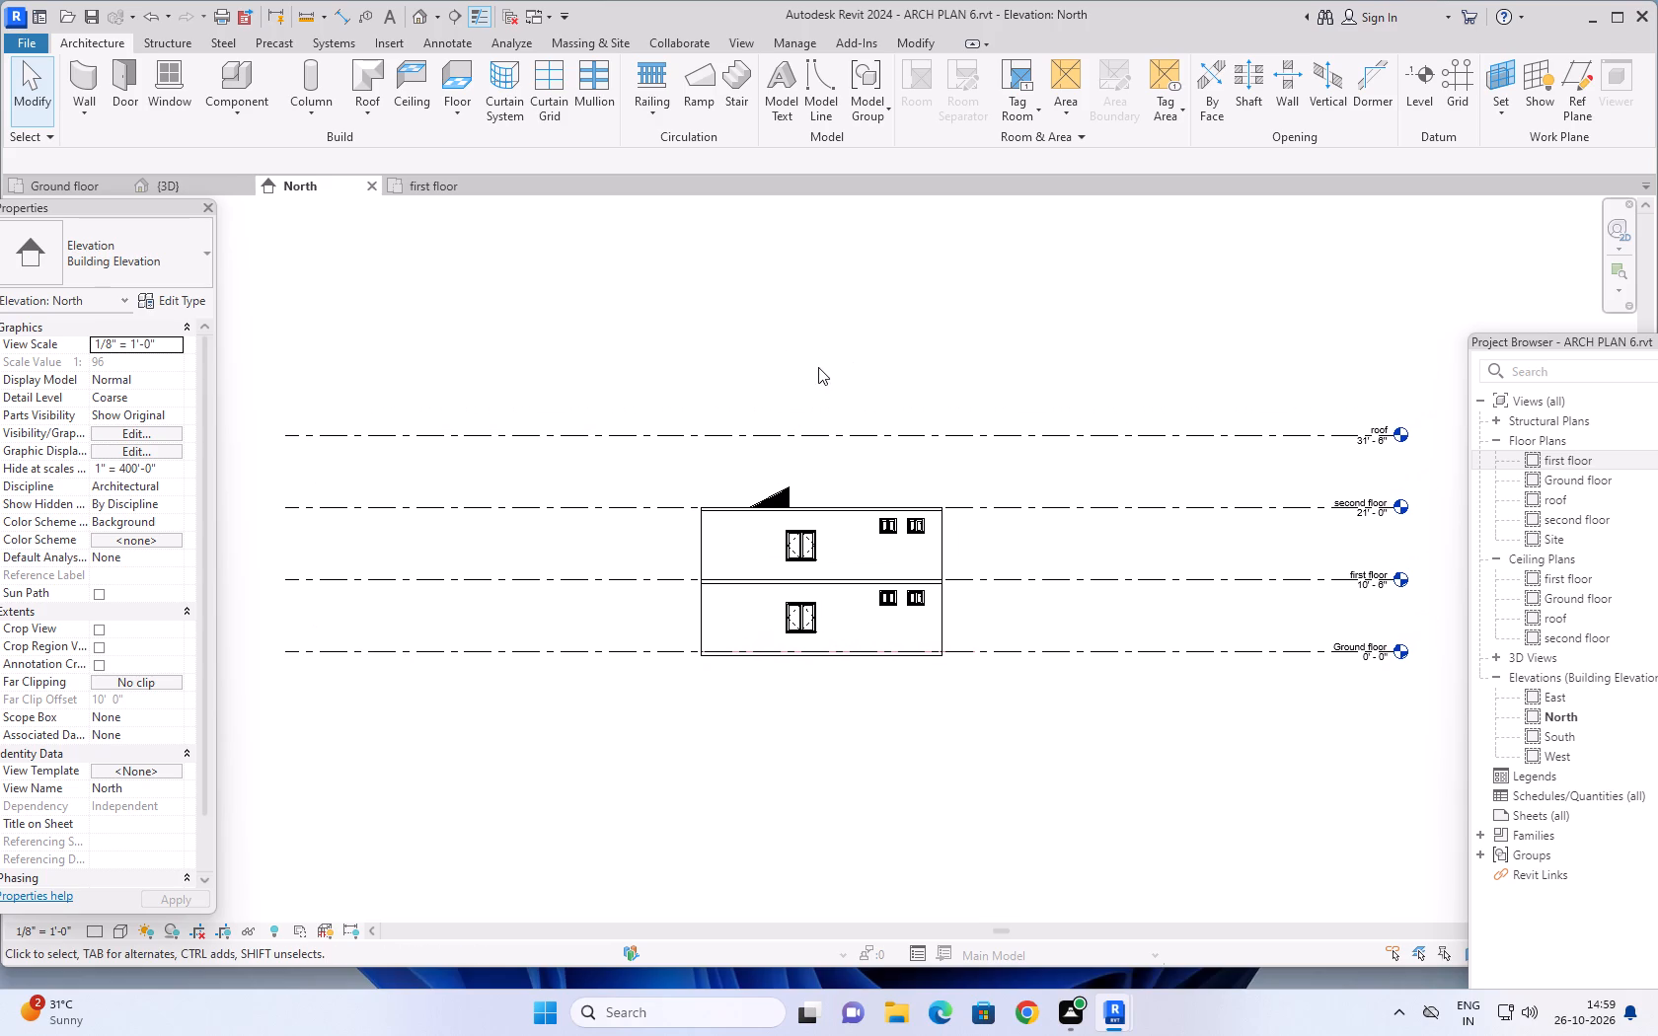
middle_click_drag(818, 367, 825, 335)
middle_click_drag(821, 350, 819, 350)
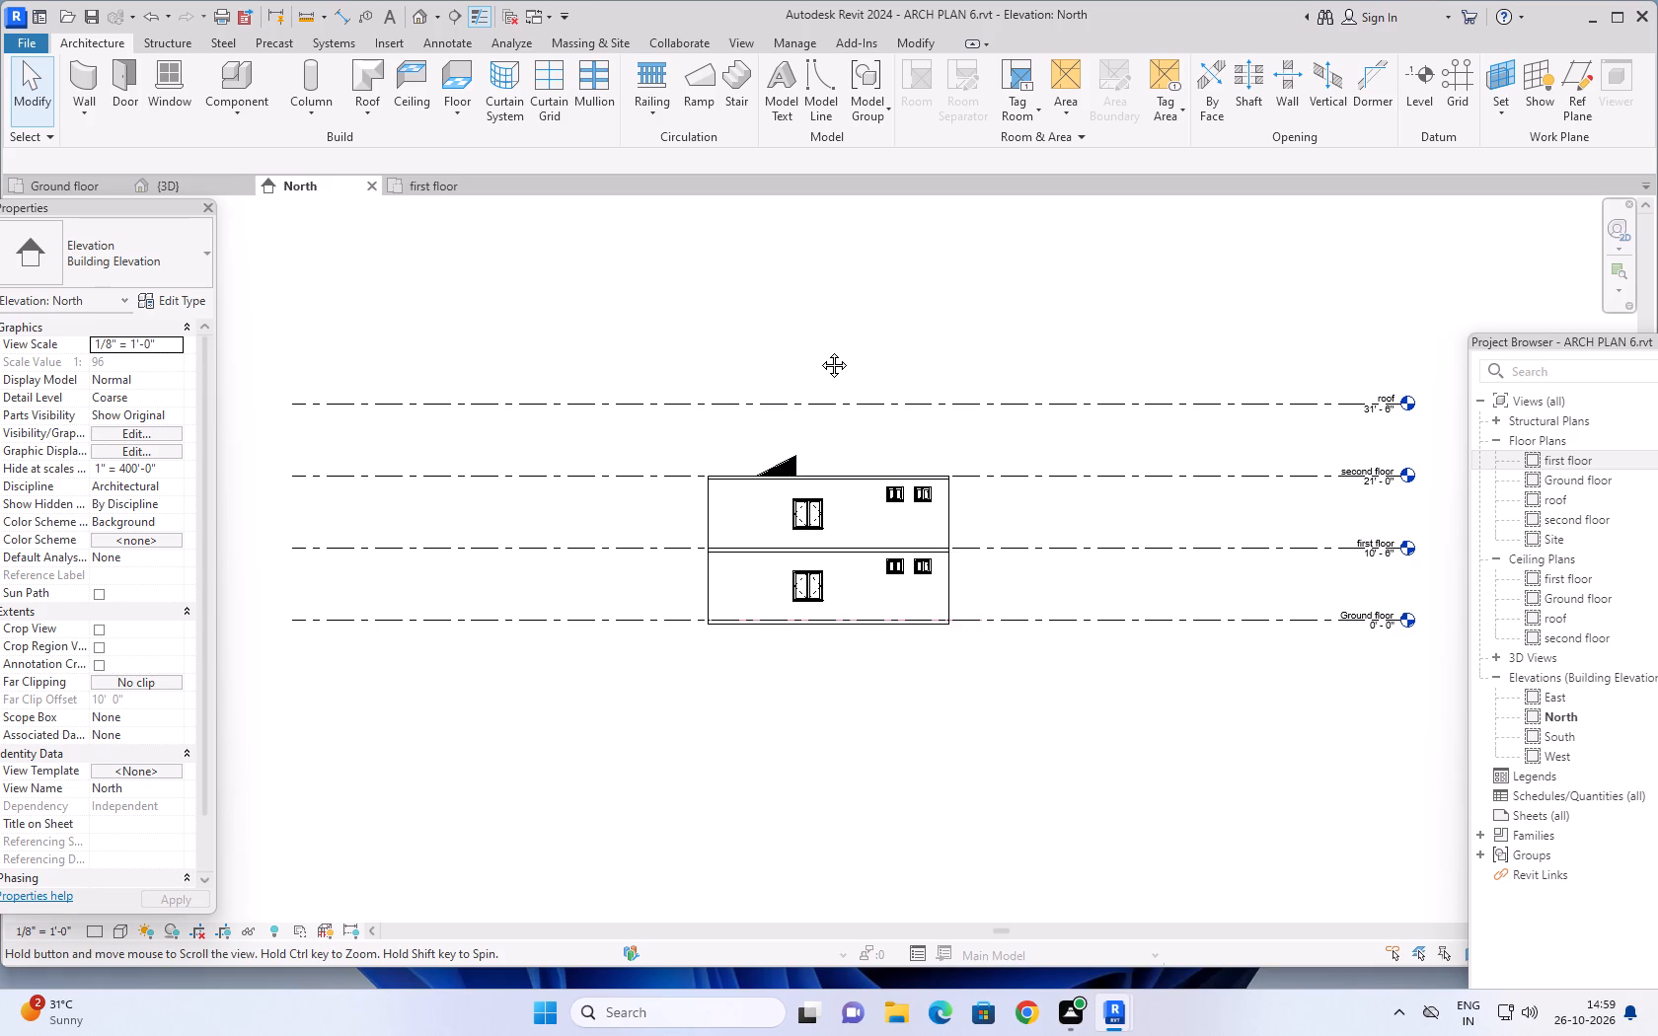
middle_click_drag(819, 350, 811, 342)
scroll(836, 351, "up", 1)
scroll(879, 353, "down", 1)
middle_click_drag(903, 345, 857, 368)
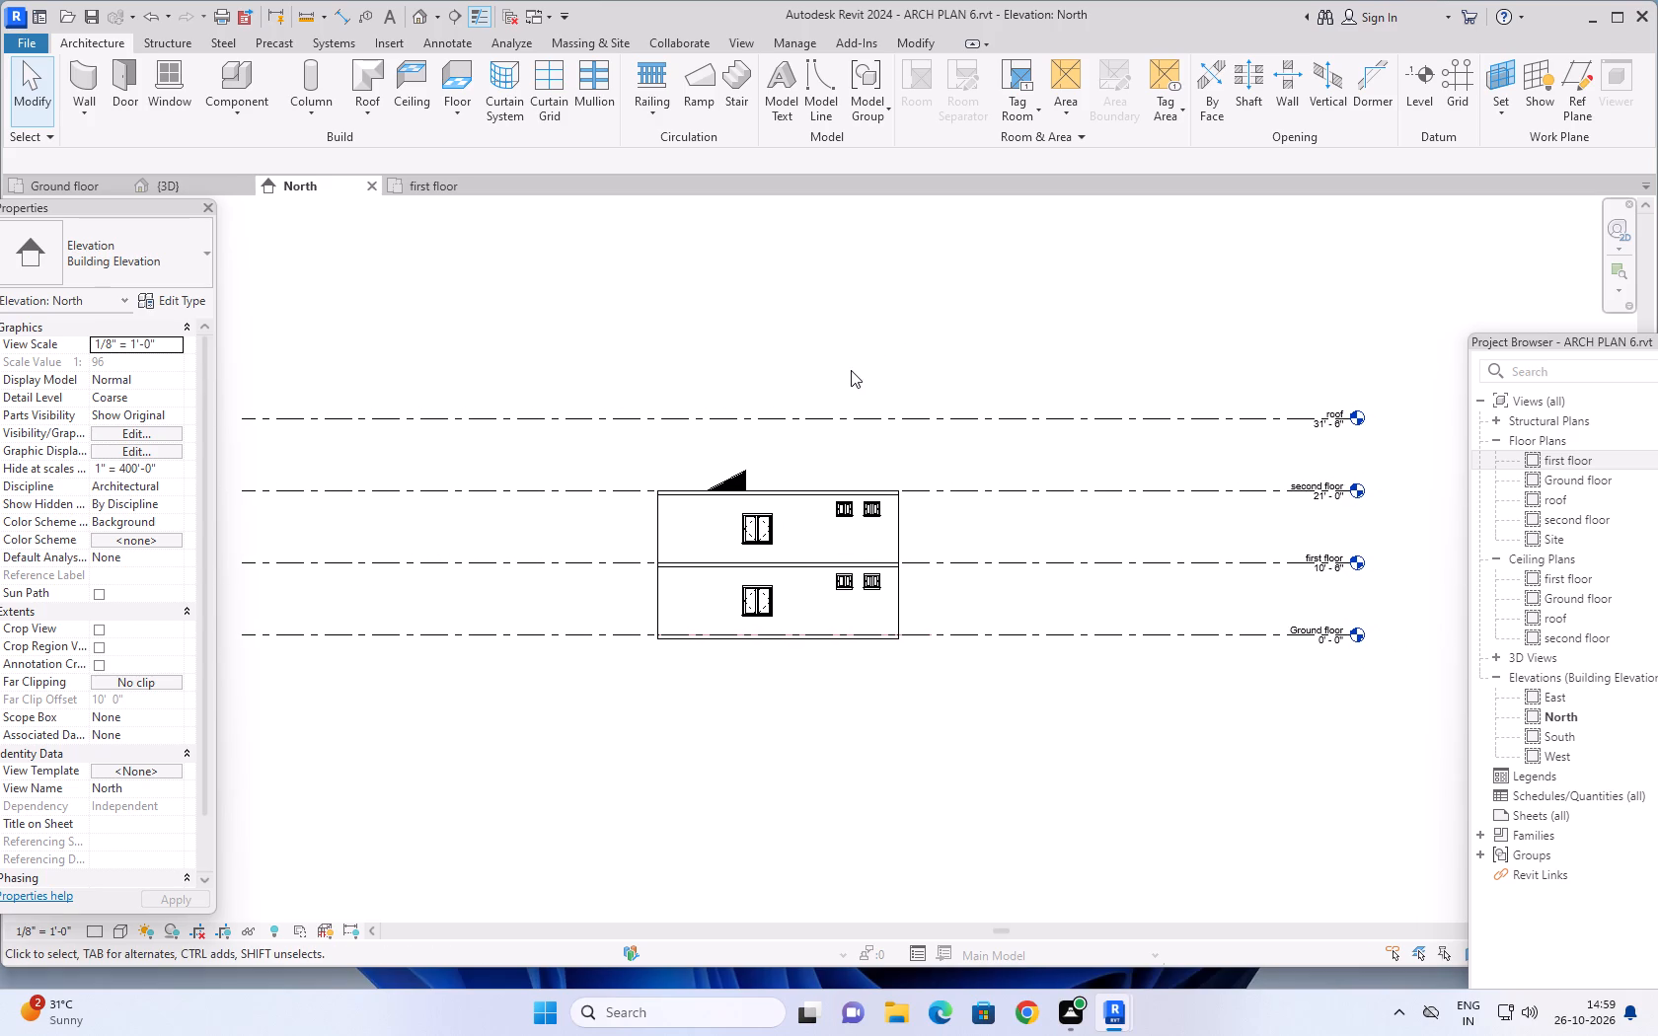
key("Escape")
key("Escape")
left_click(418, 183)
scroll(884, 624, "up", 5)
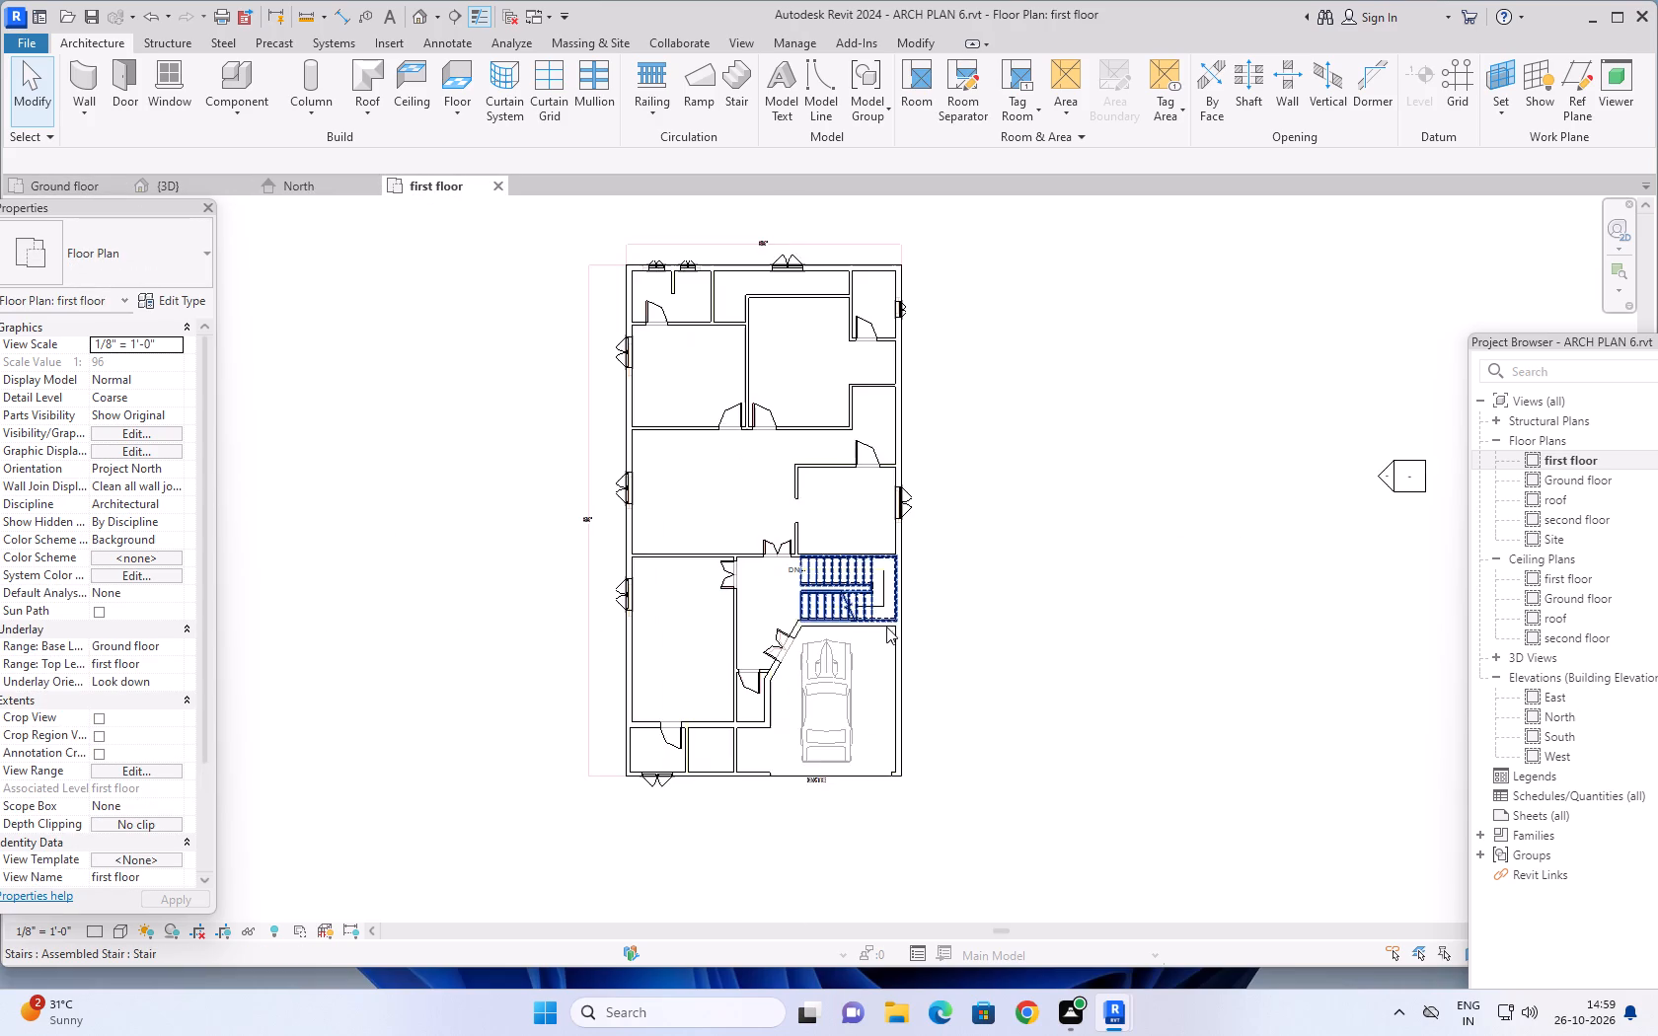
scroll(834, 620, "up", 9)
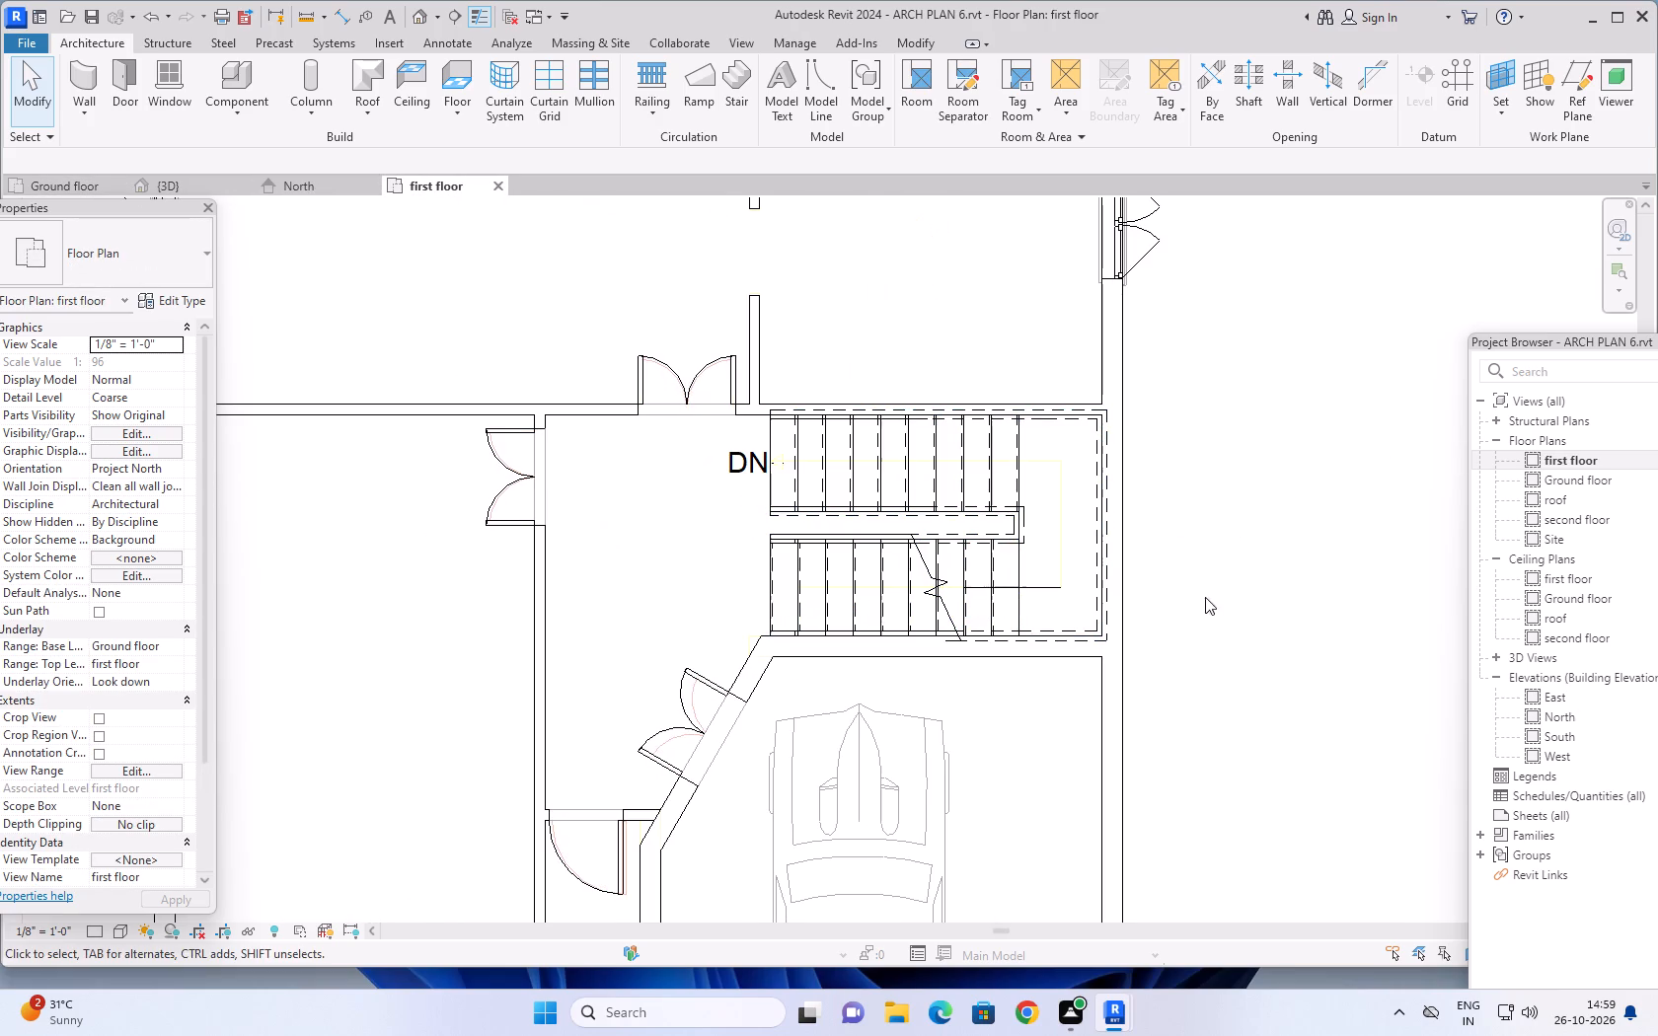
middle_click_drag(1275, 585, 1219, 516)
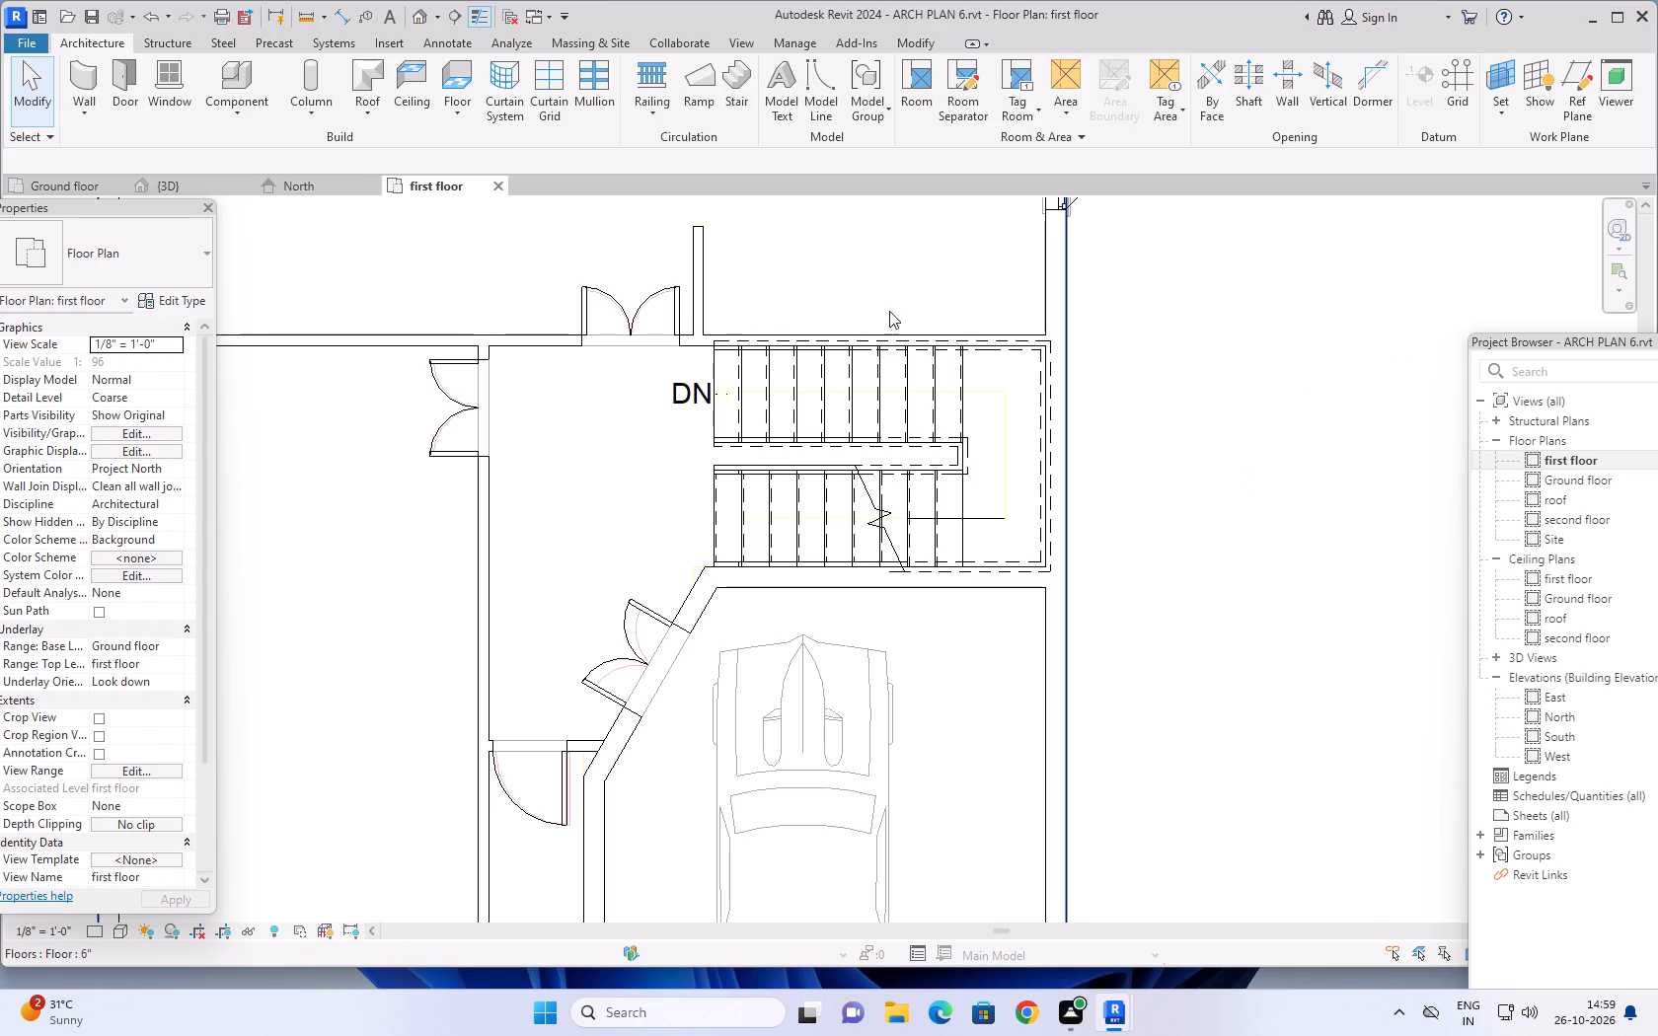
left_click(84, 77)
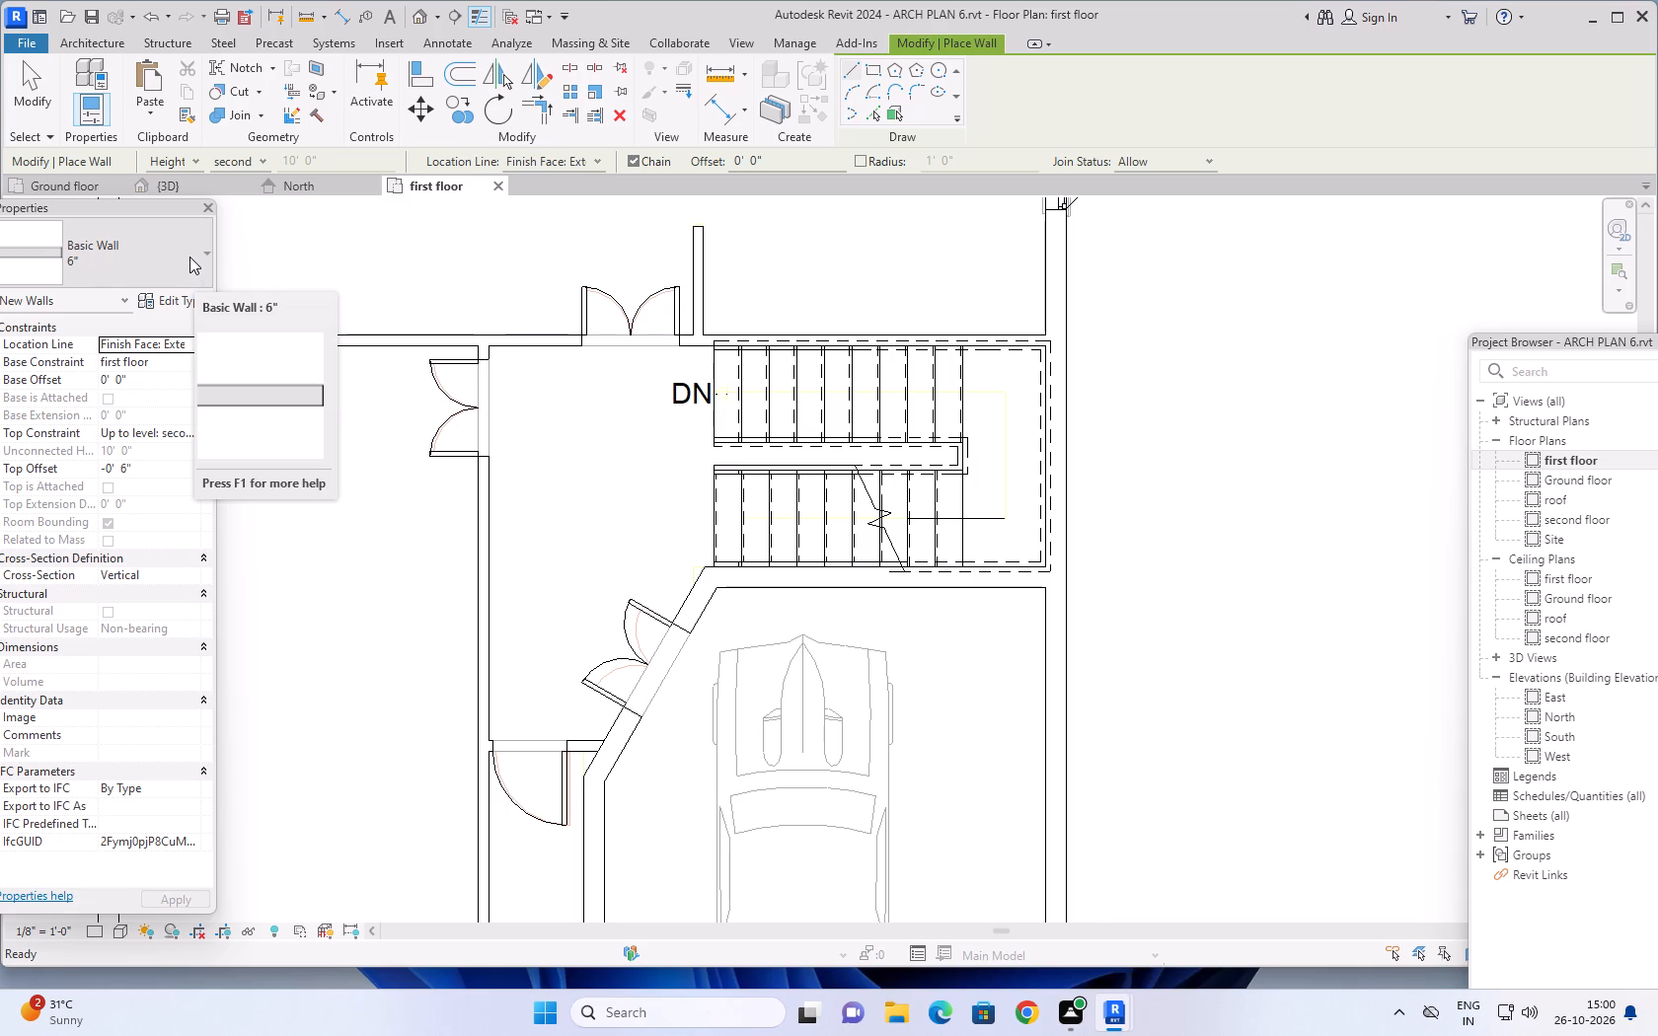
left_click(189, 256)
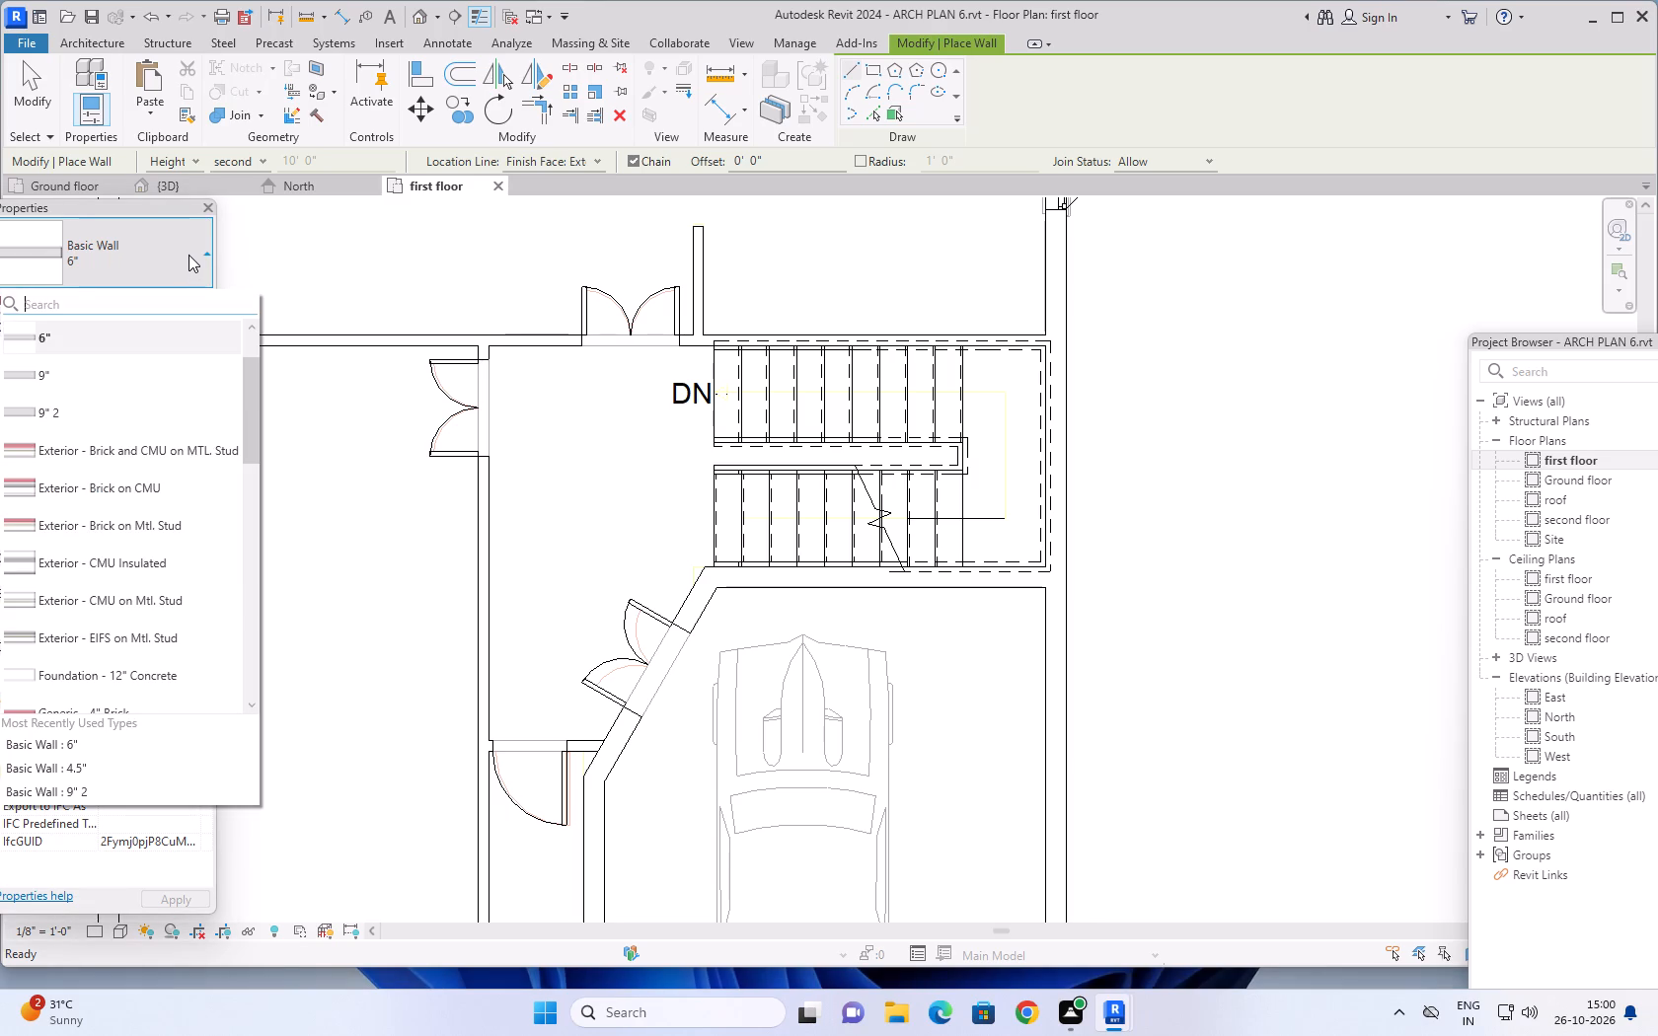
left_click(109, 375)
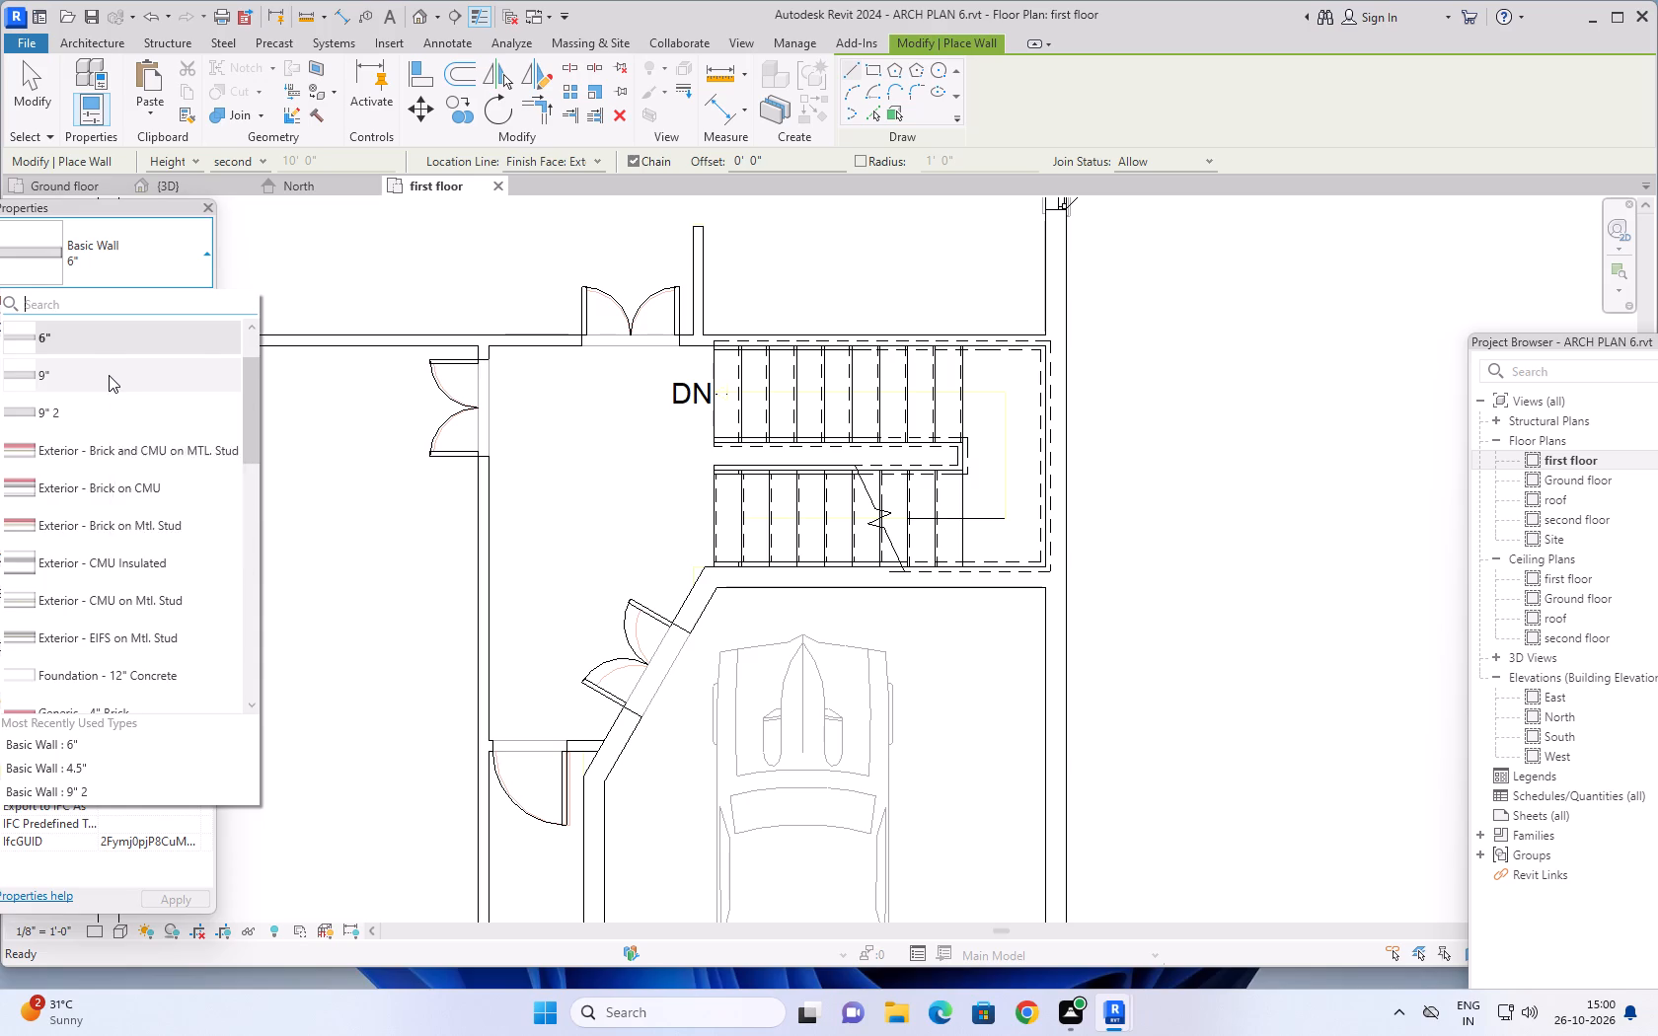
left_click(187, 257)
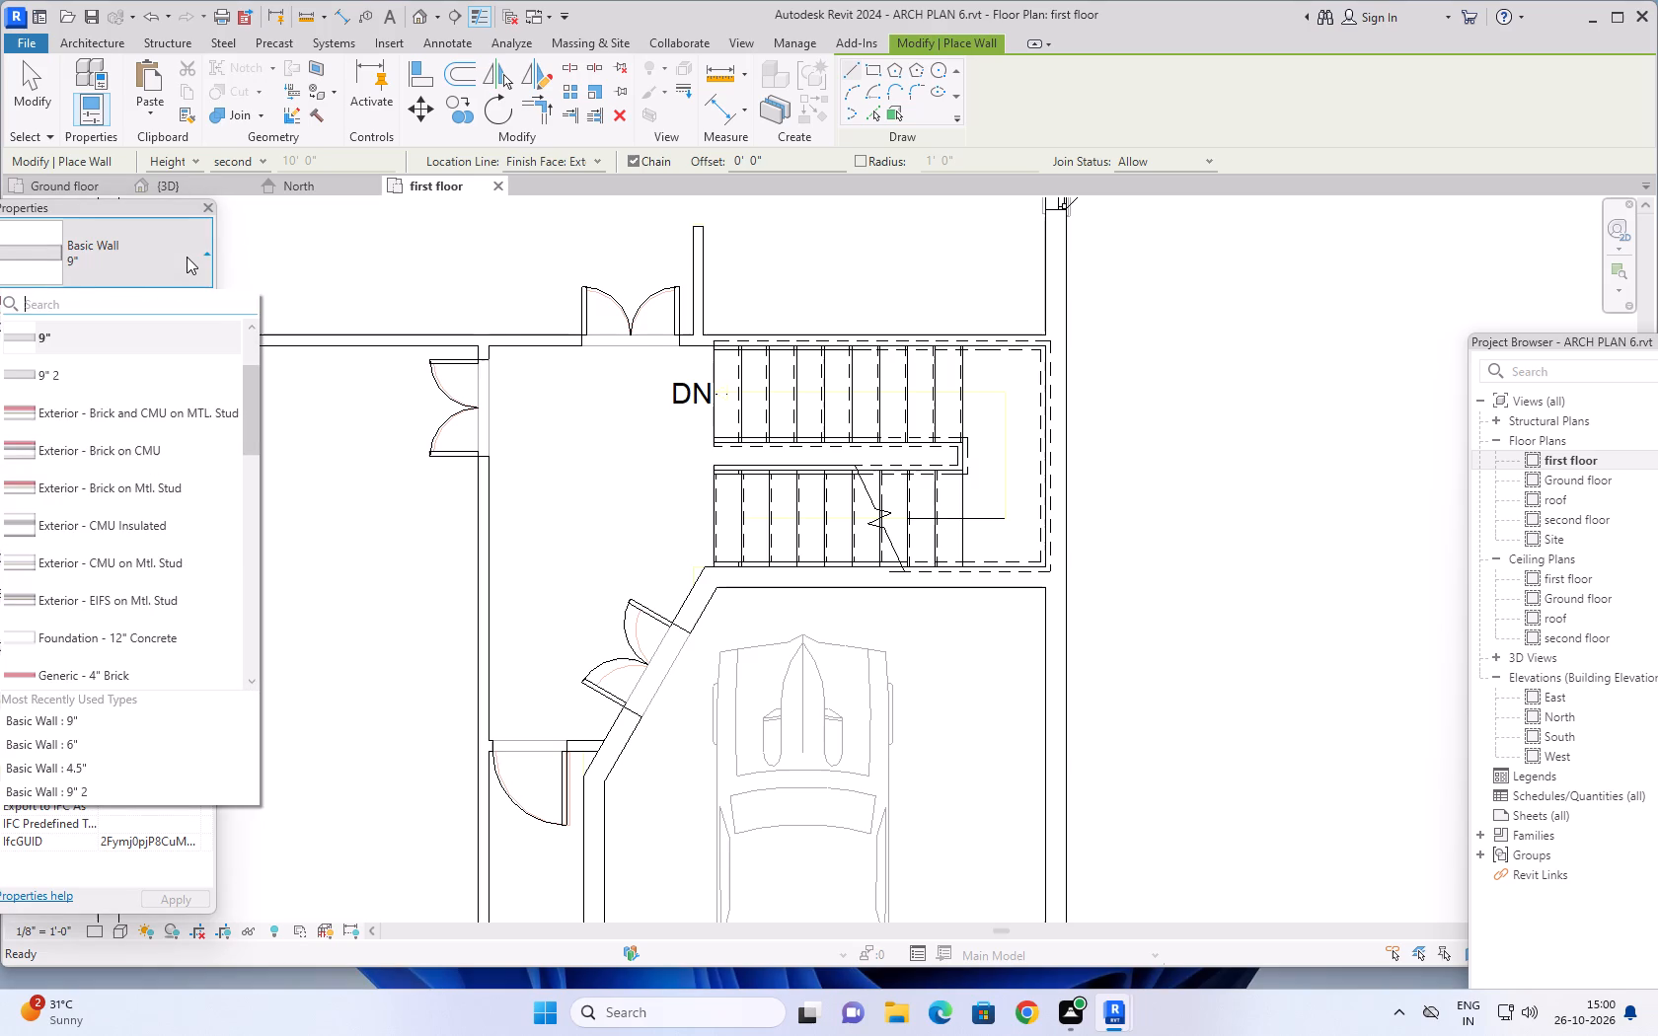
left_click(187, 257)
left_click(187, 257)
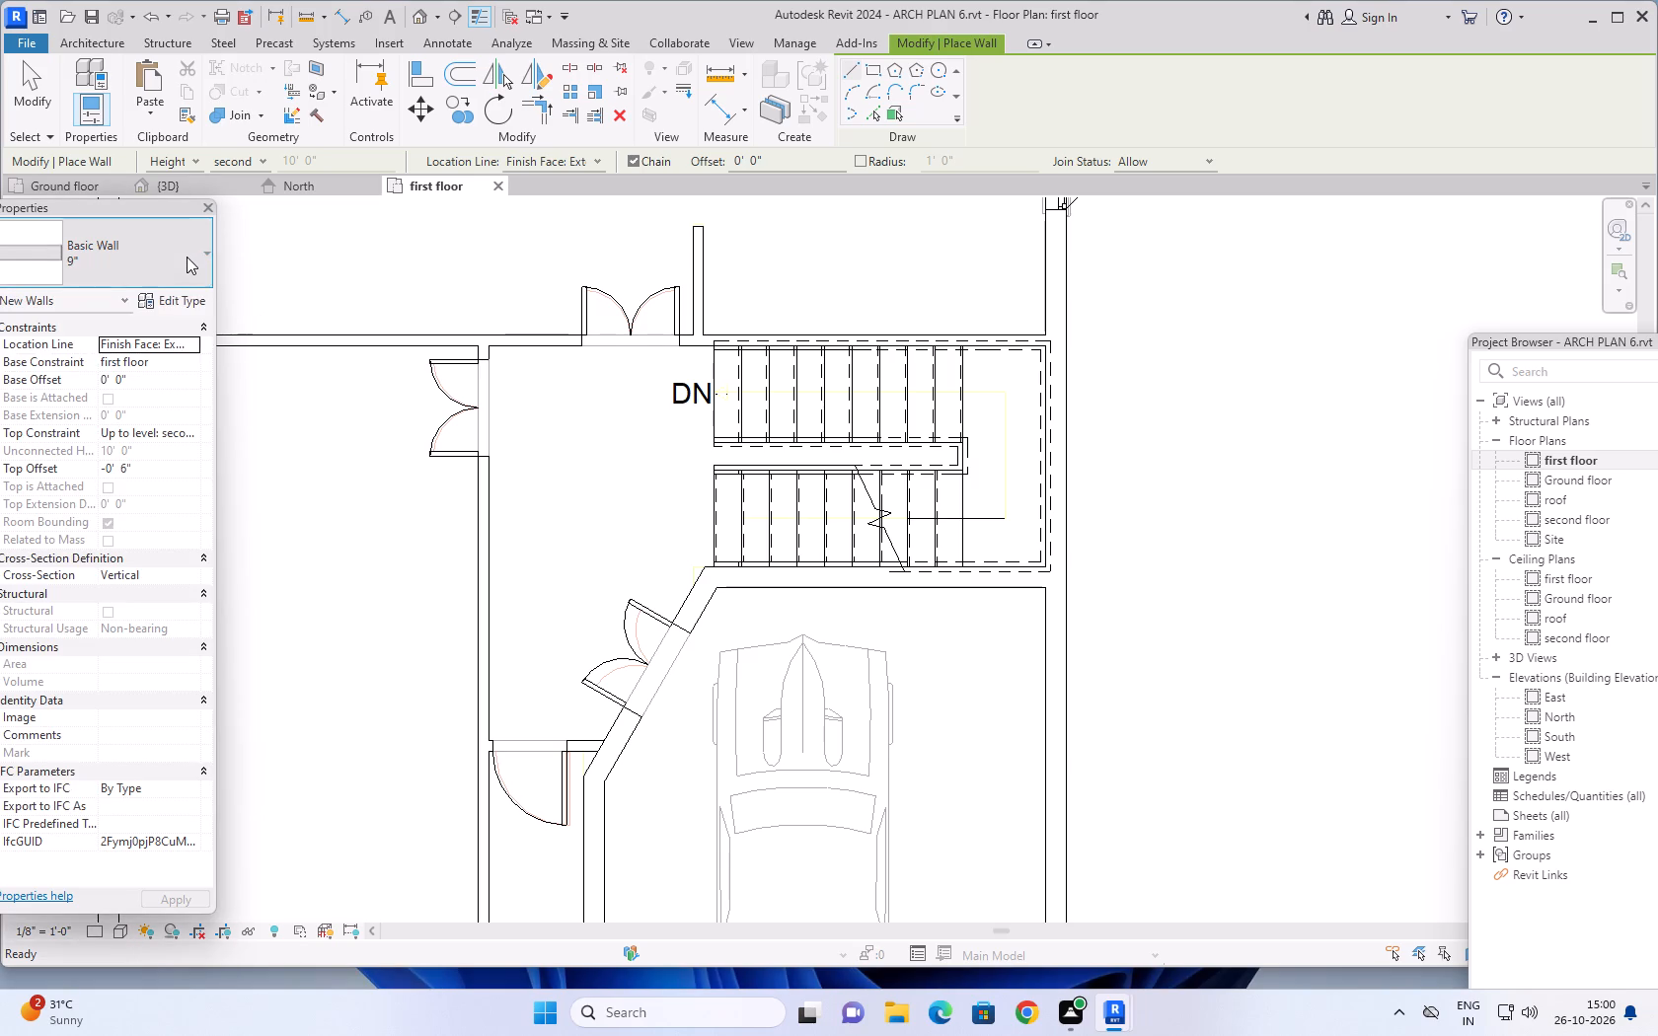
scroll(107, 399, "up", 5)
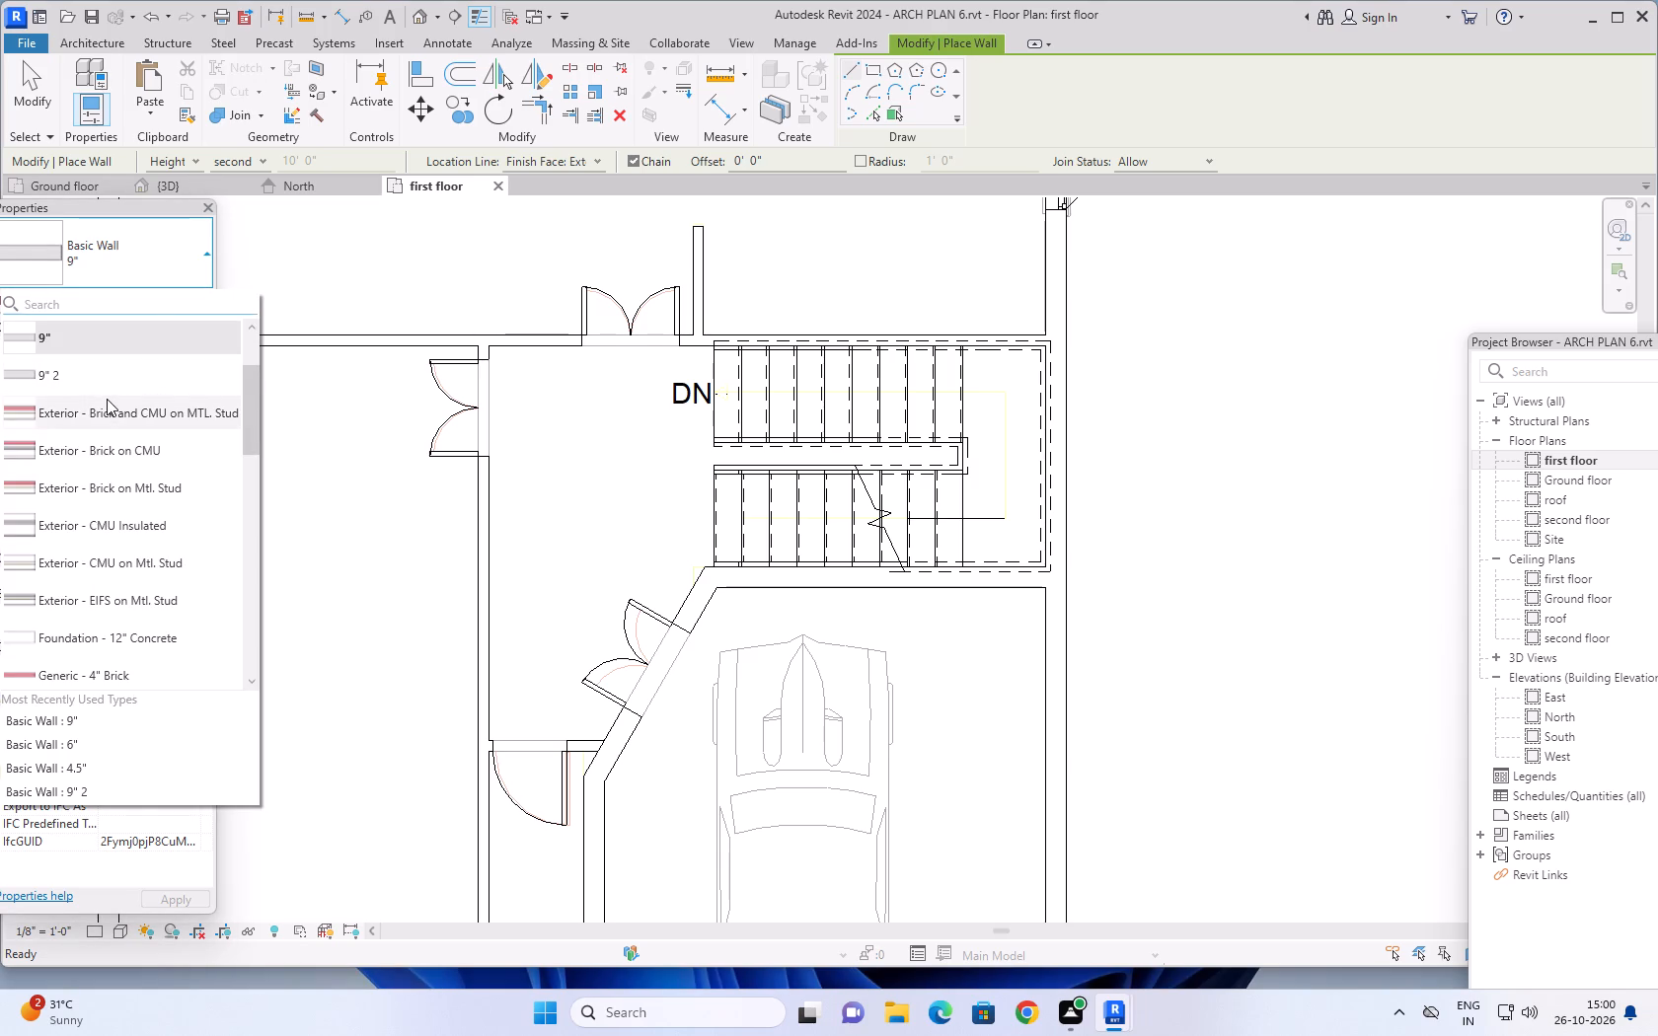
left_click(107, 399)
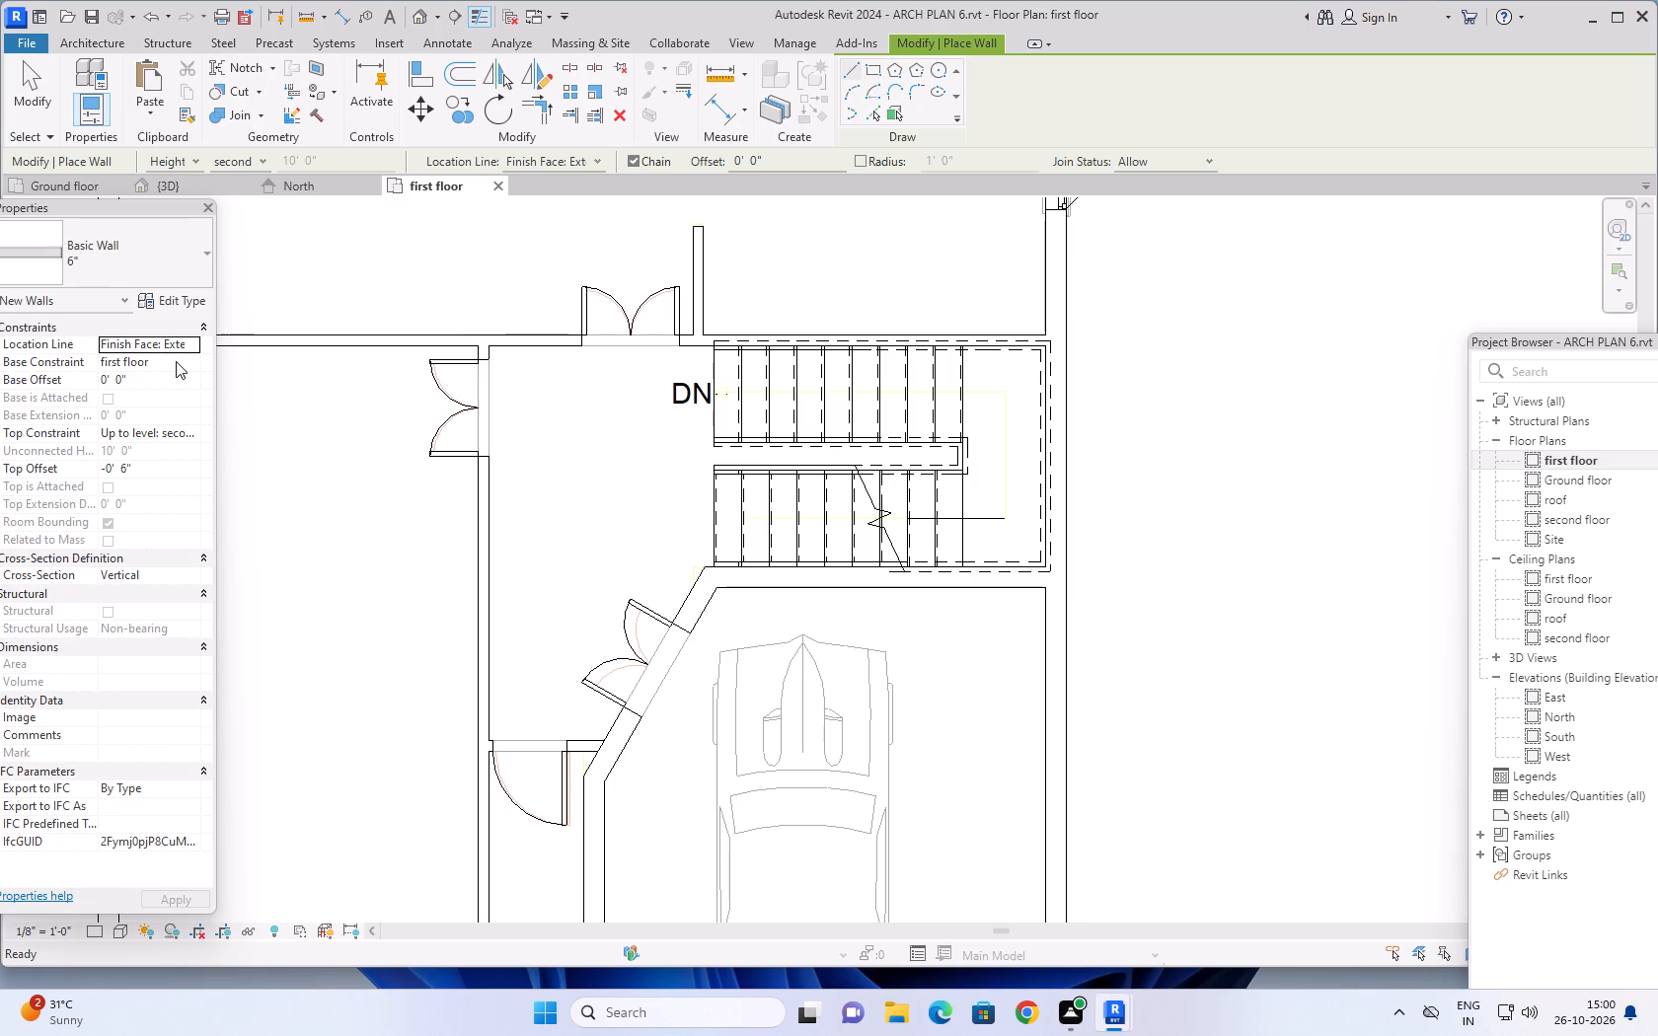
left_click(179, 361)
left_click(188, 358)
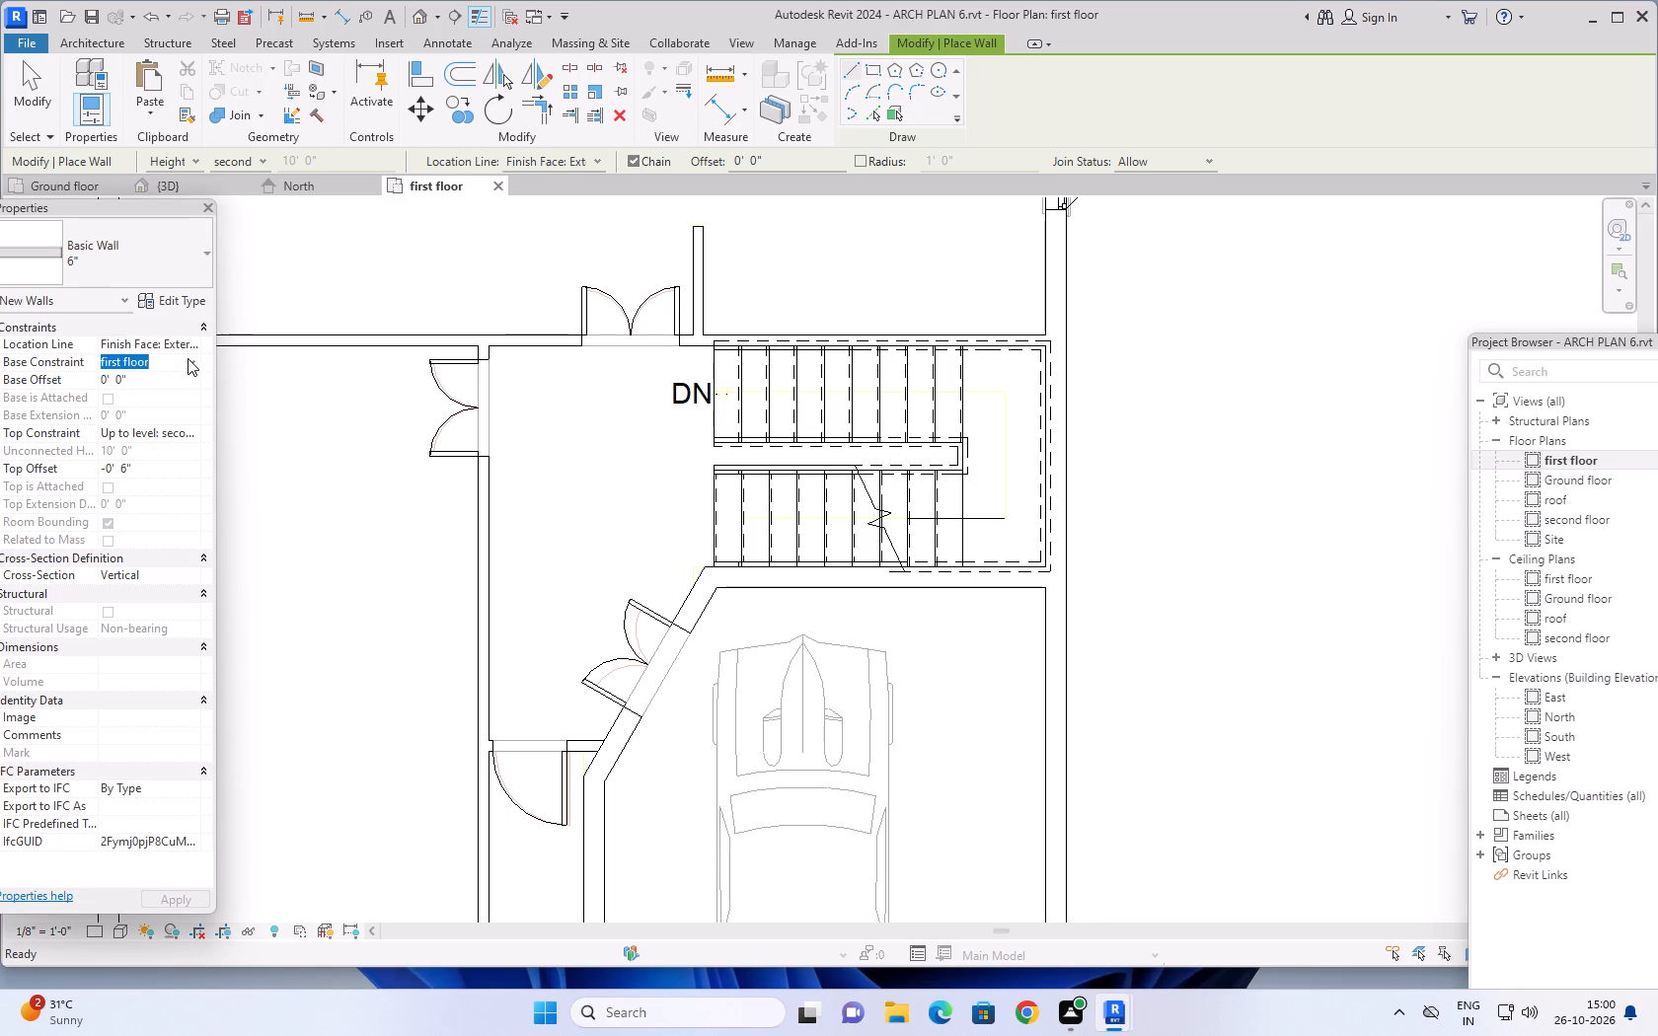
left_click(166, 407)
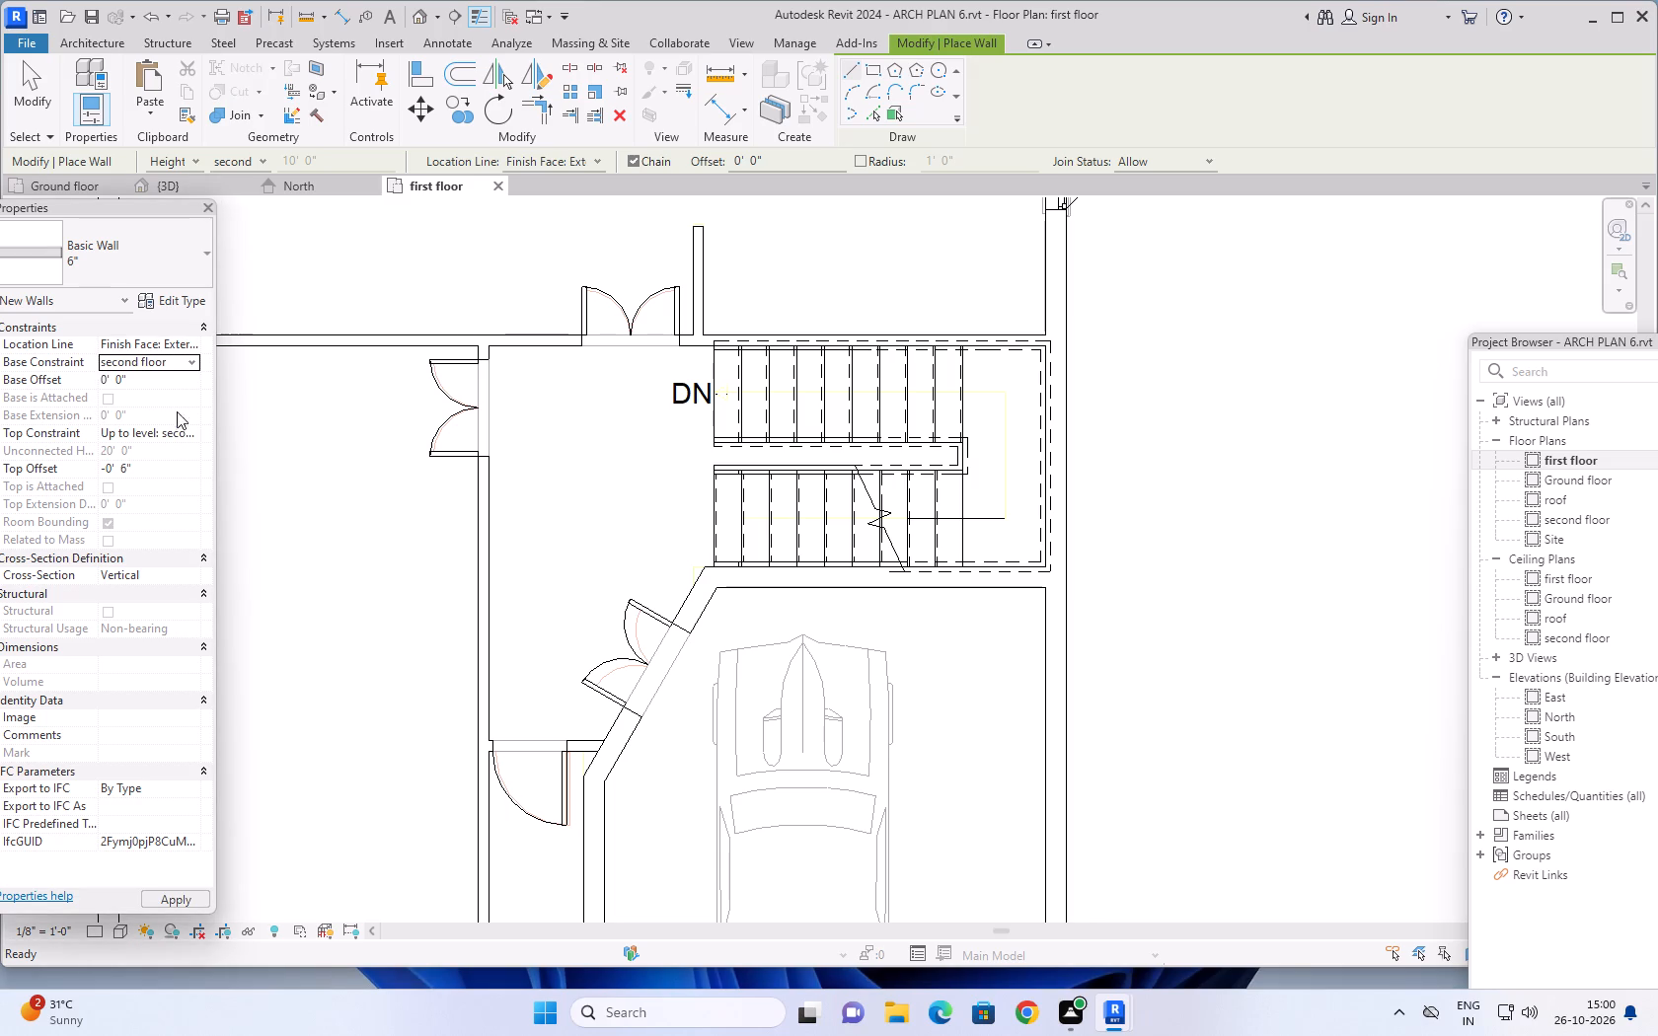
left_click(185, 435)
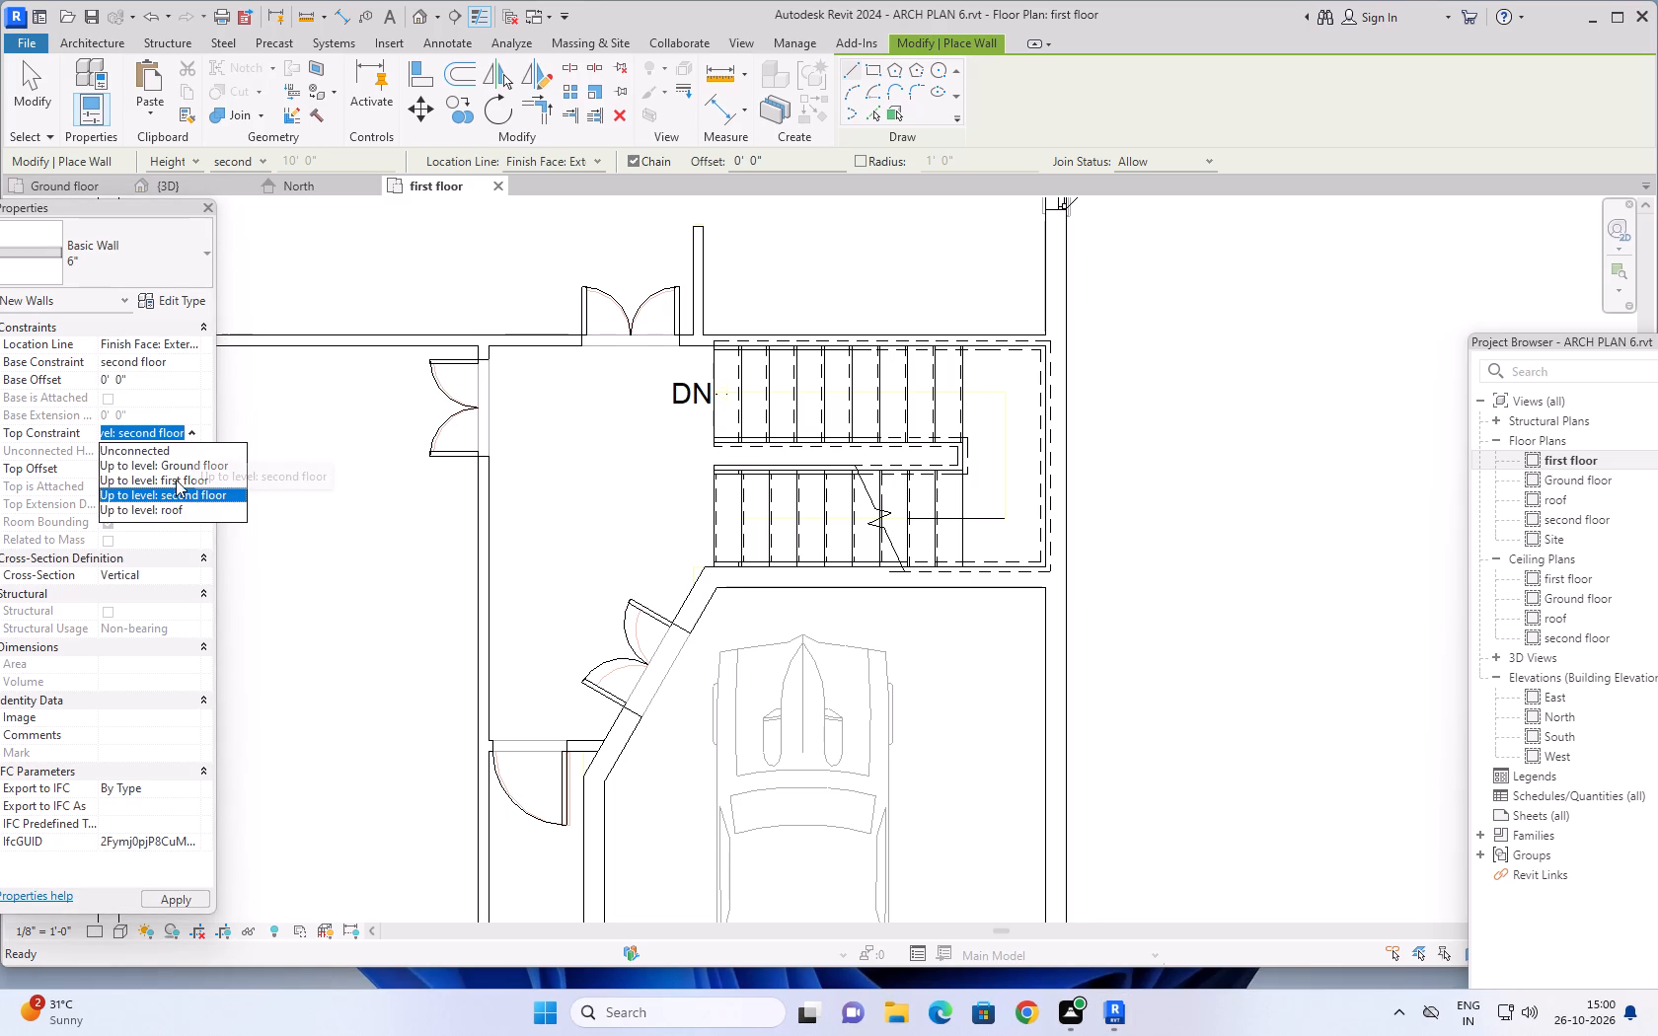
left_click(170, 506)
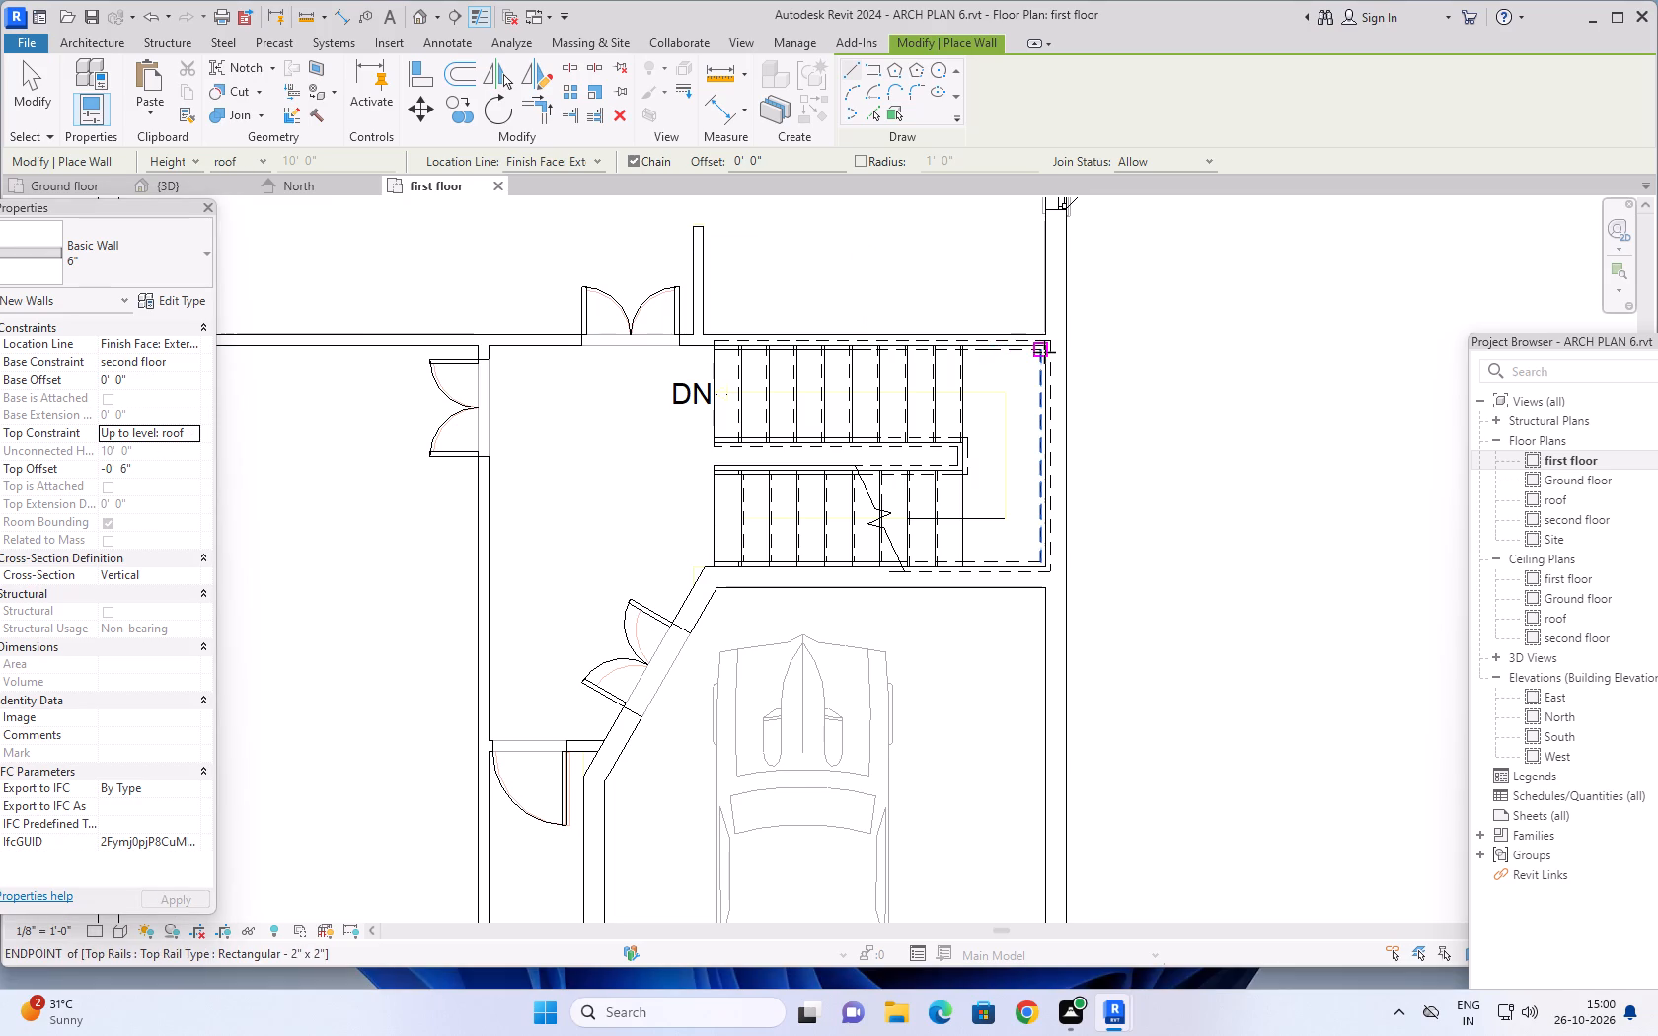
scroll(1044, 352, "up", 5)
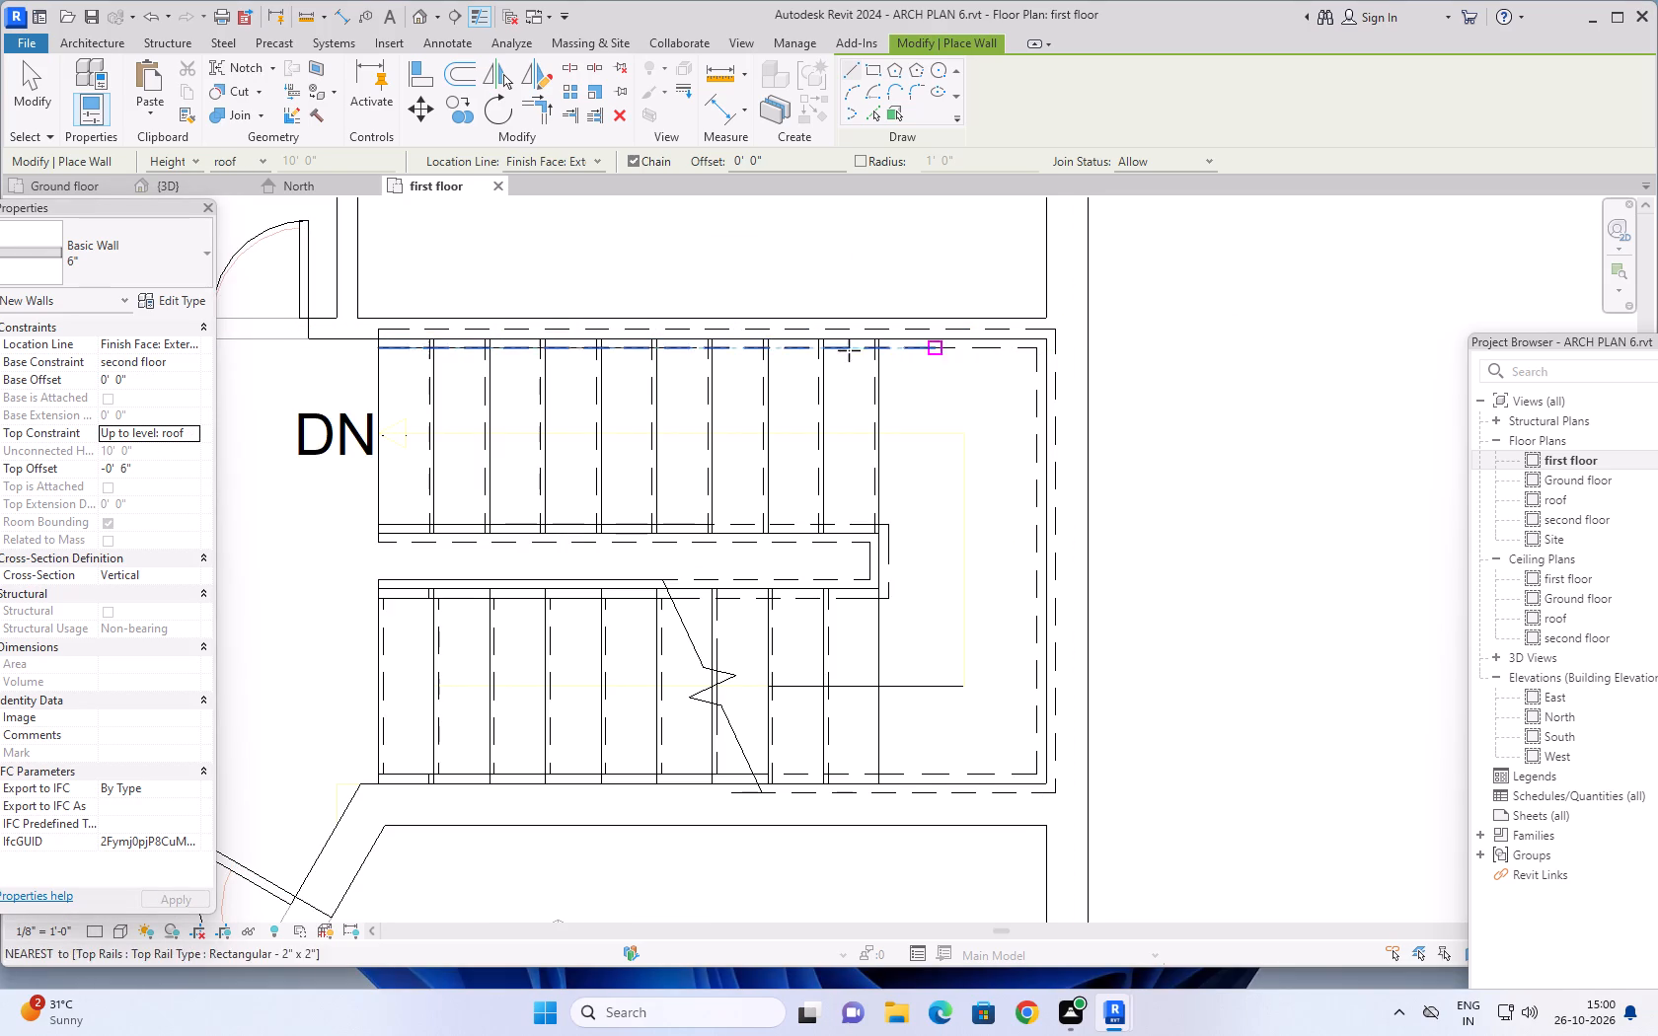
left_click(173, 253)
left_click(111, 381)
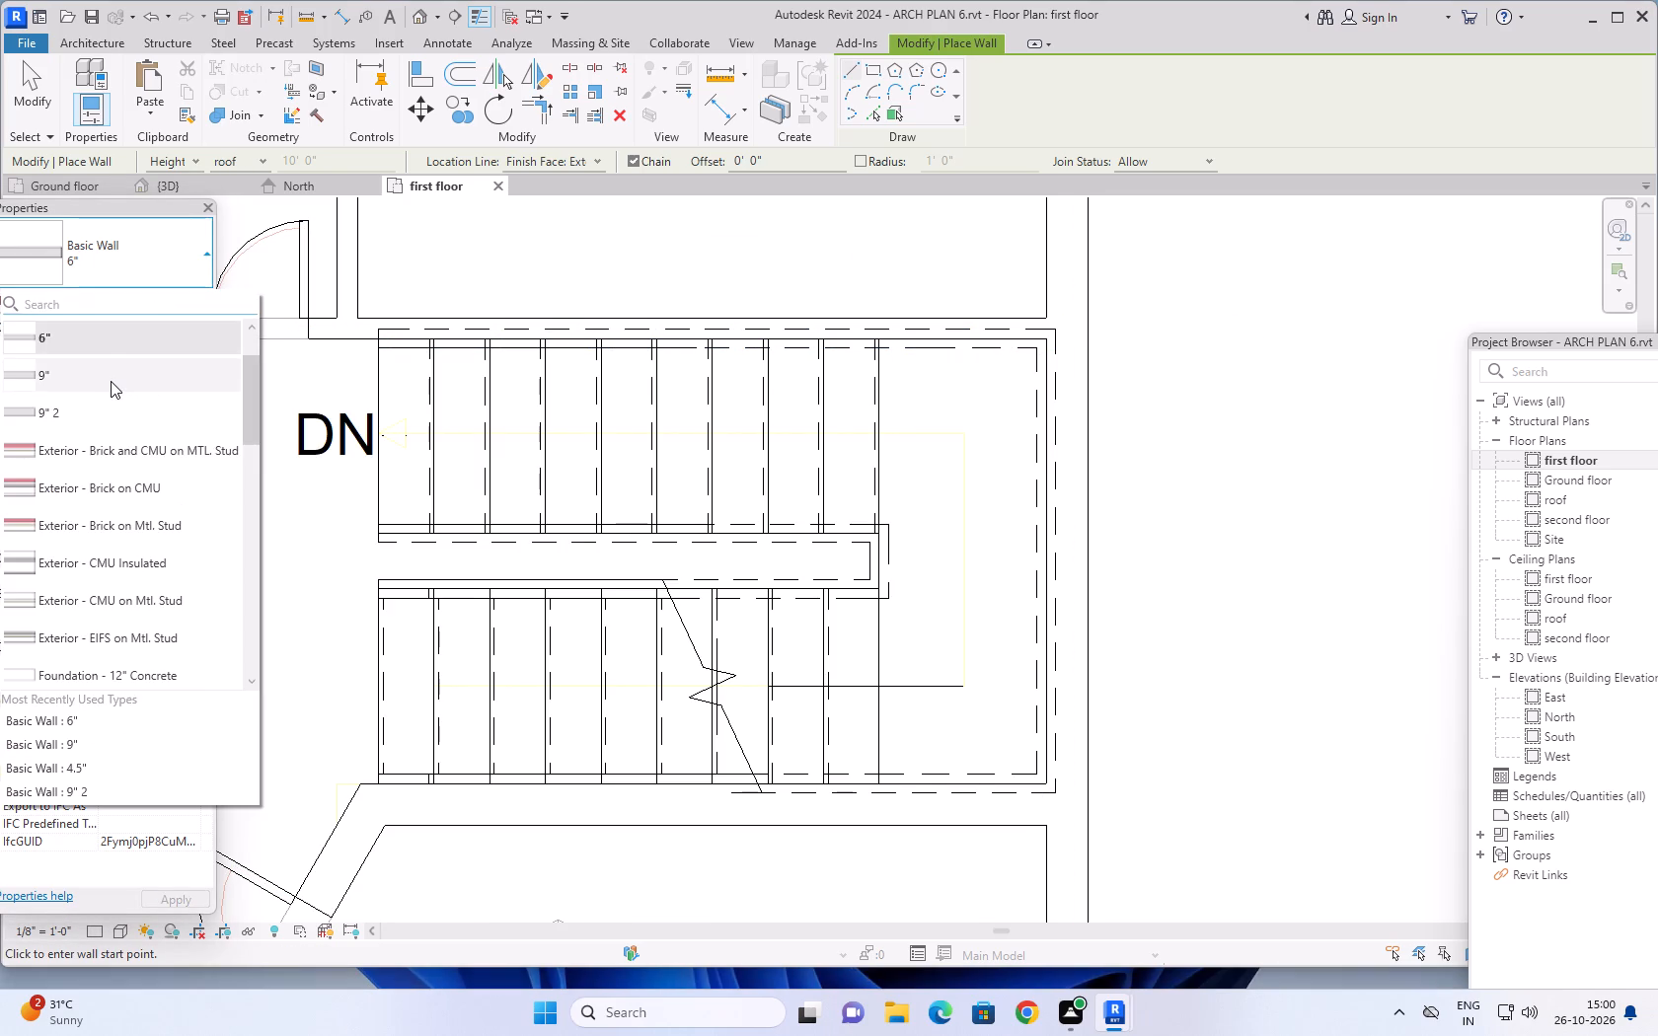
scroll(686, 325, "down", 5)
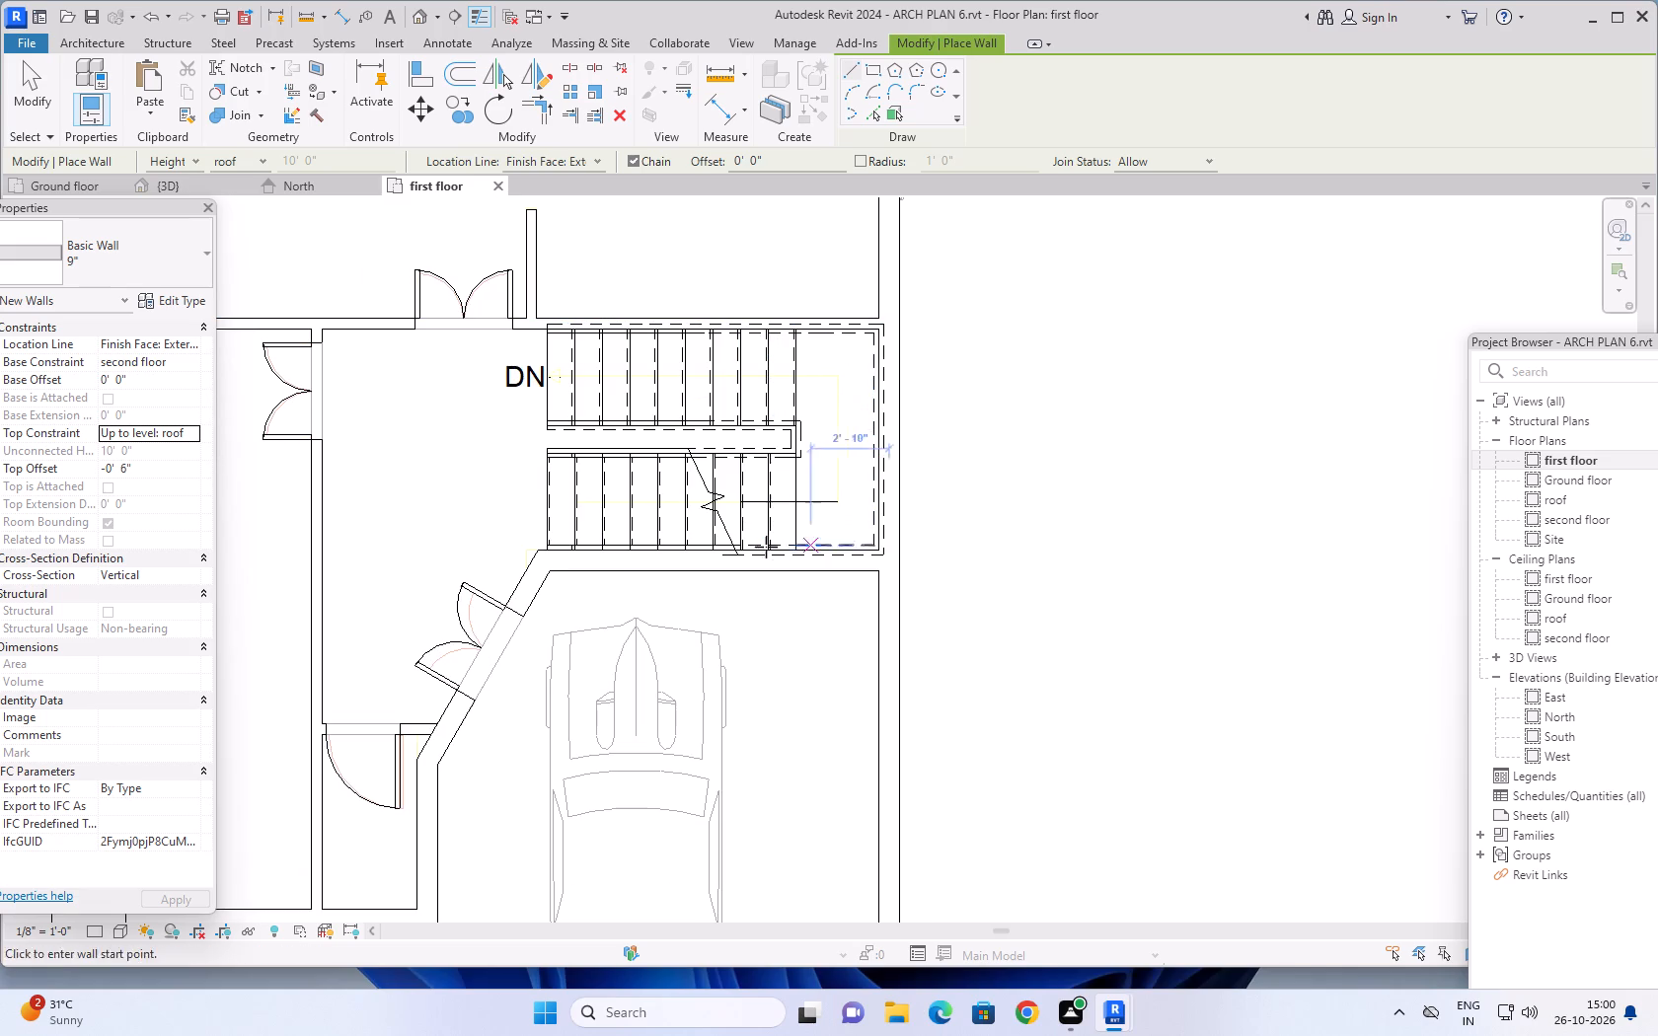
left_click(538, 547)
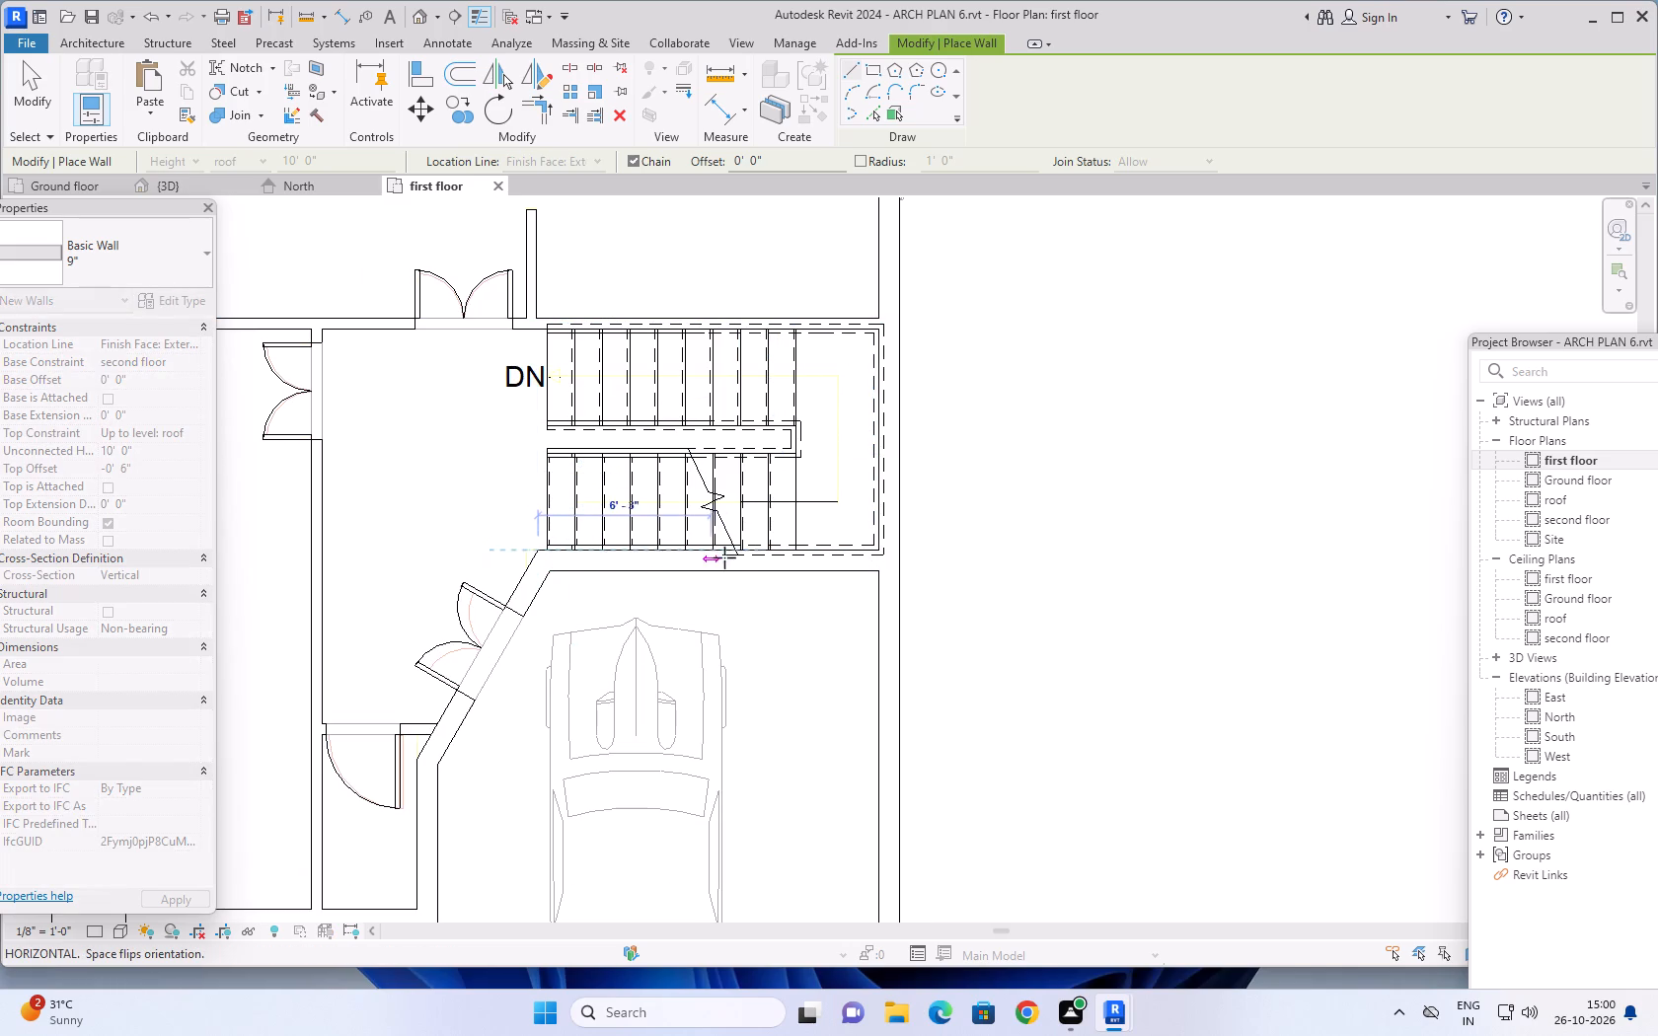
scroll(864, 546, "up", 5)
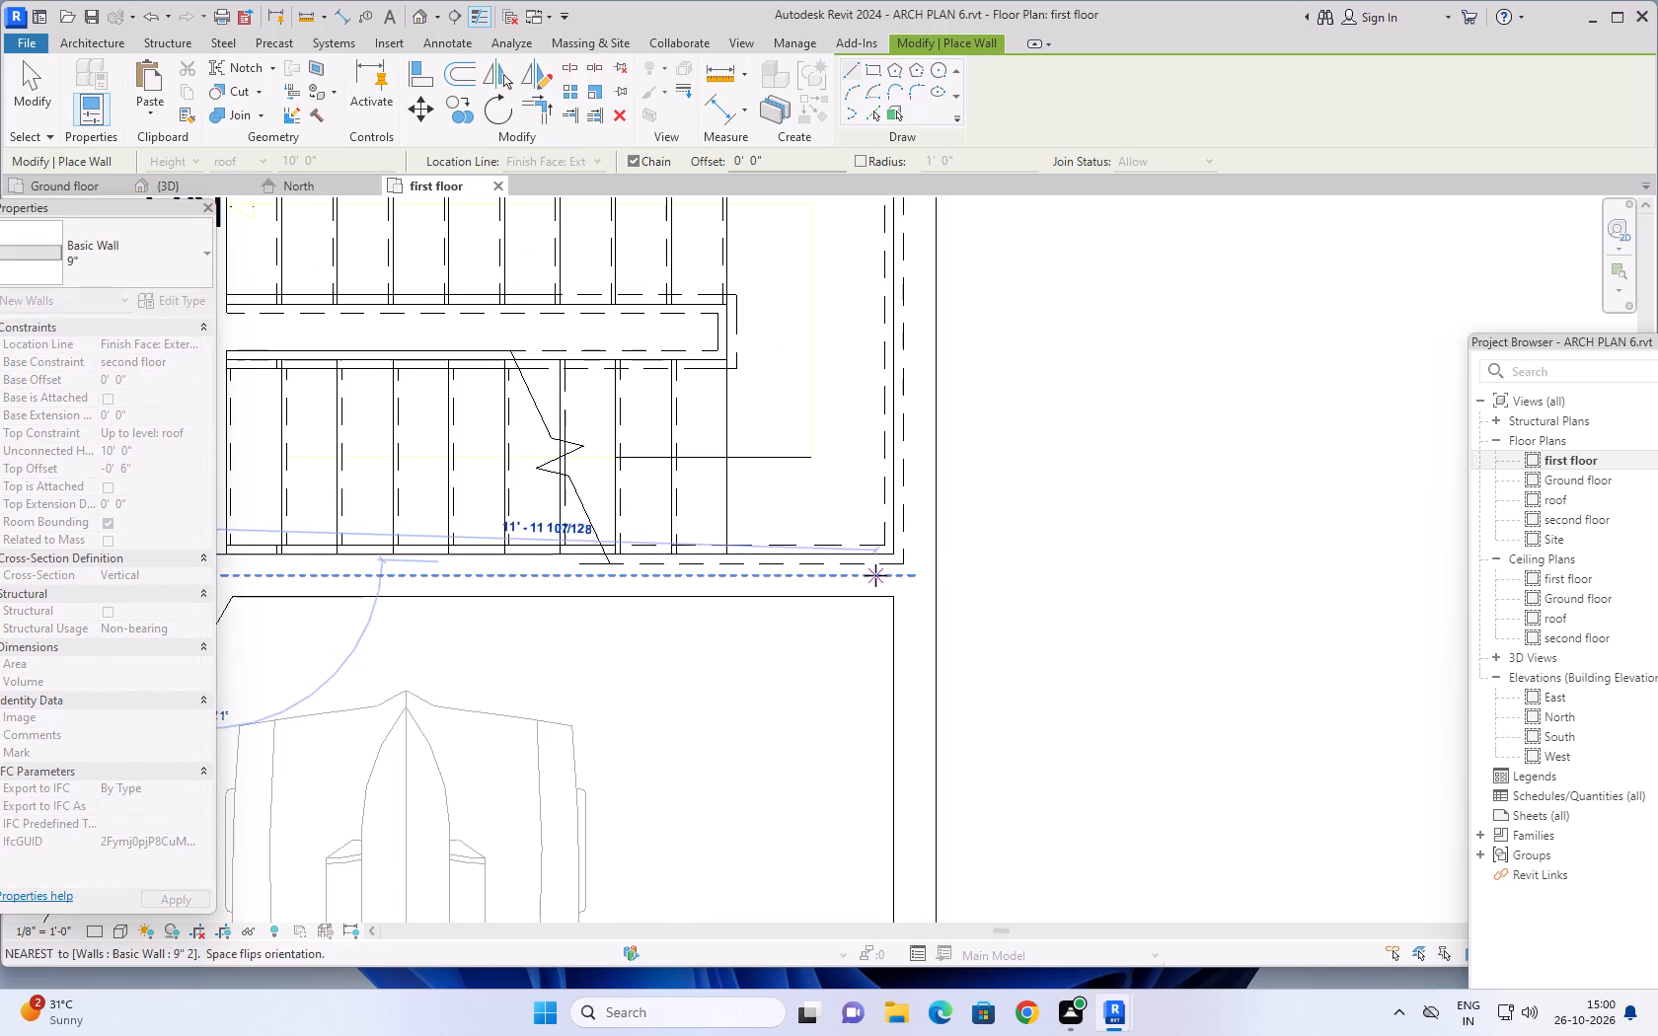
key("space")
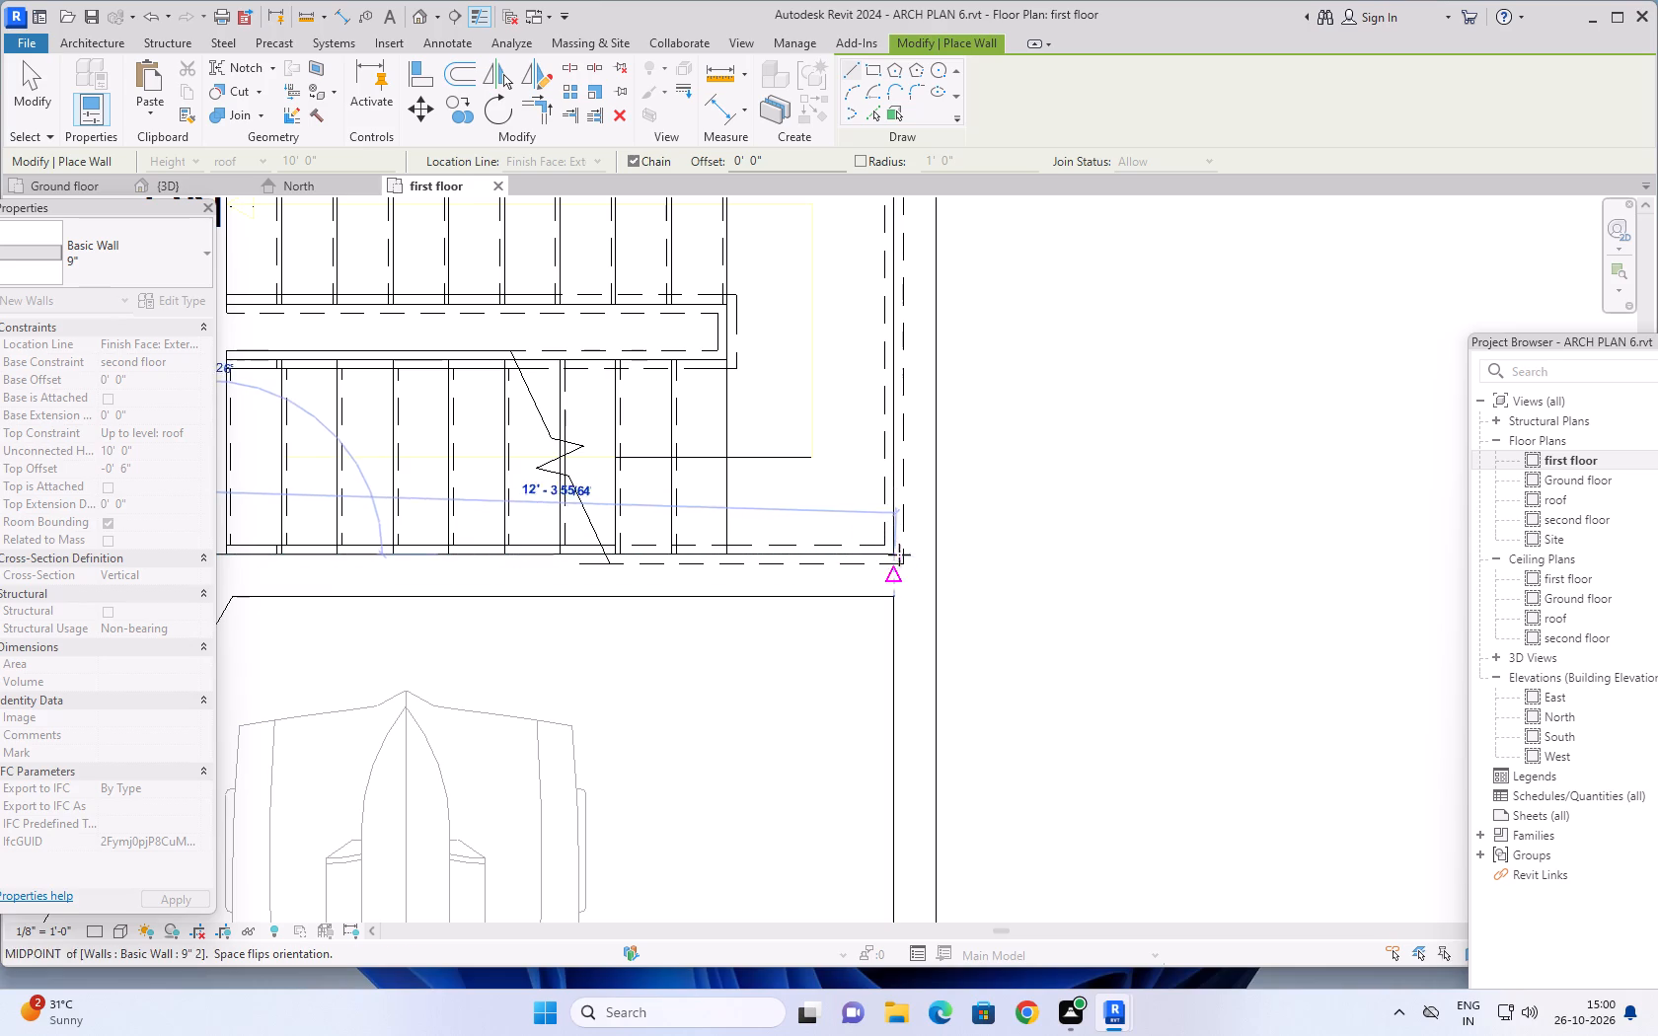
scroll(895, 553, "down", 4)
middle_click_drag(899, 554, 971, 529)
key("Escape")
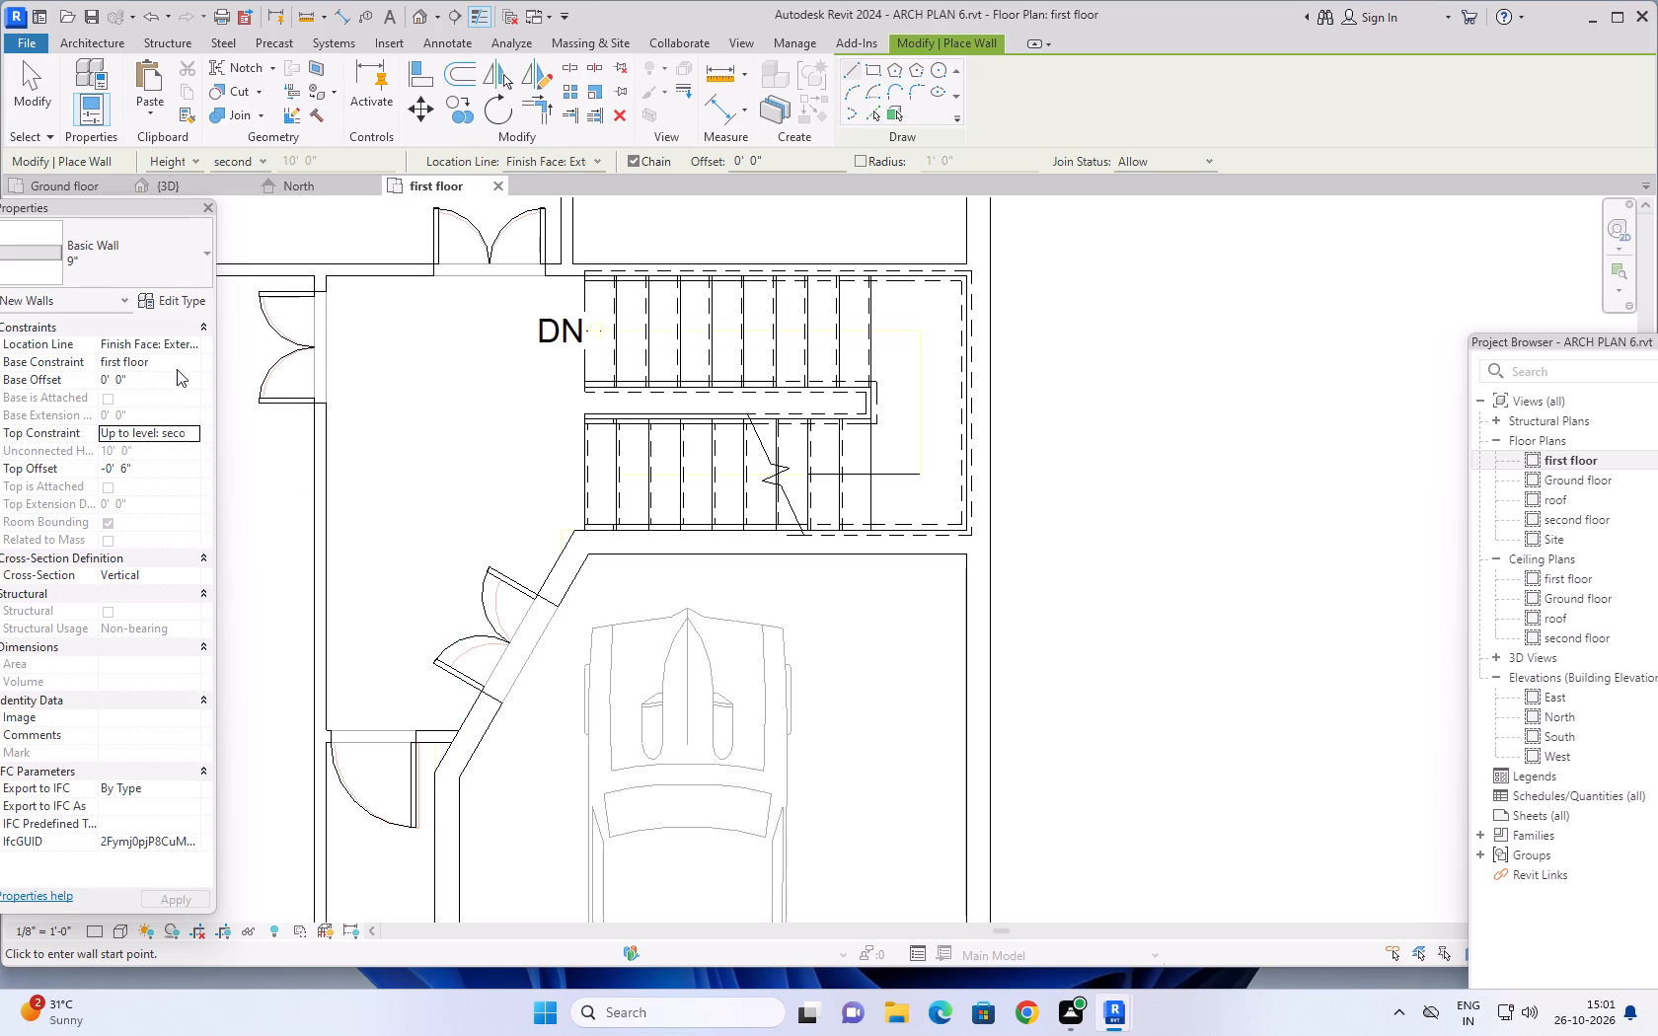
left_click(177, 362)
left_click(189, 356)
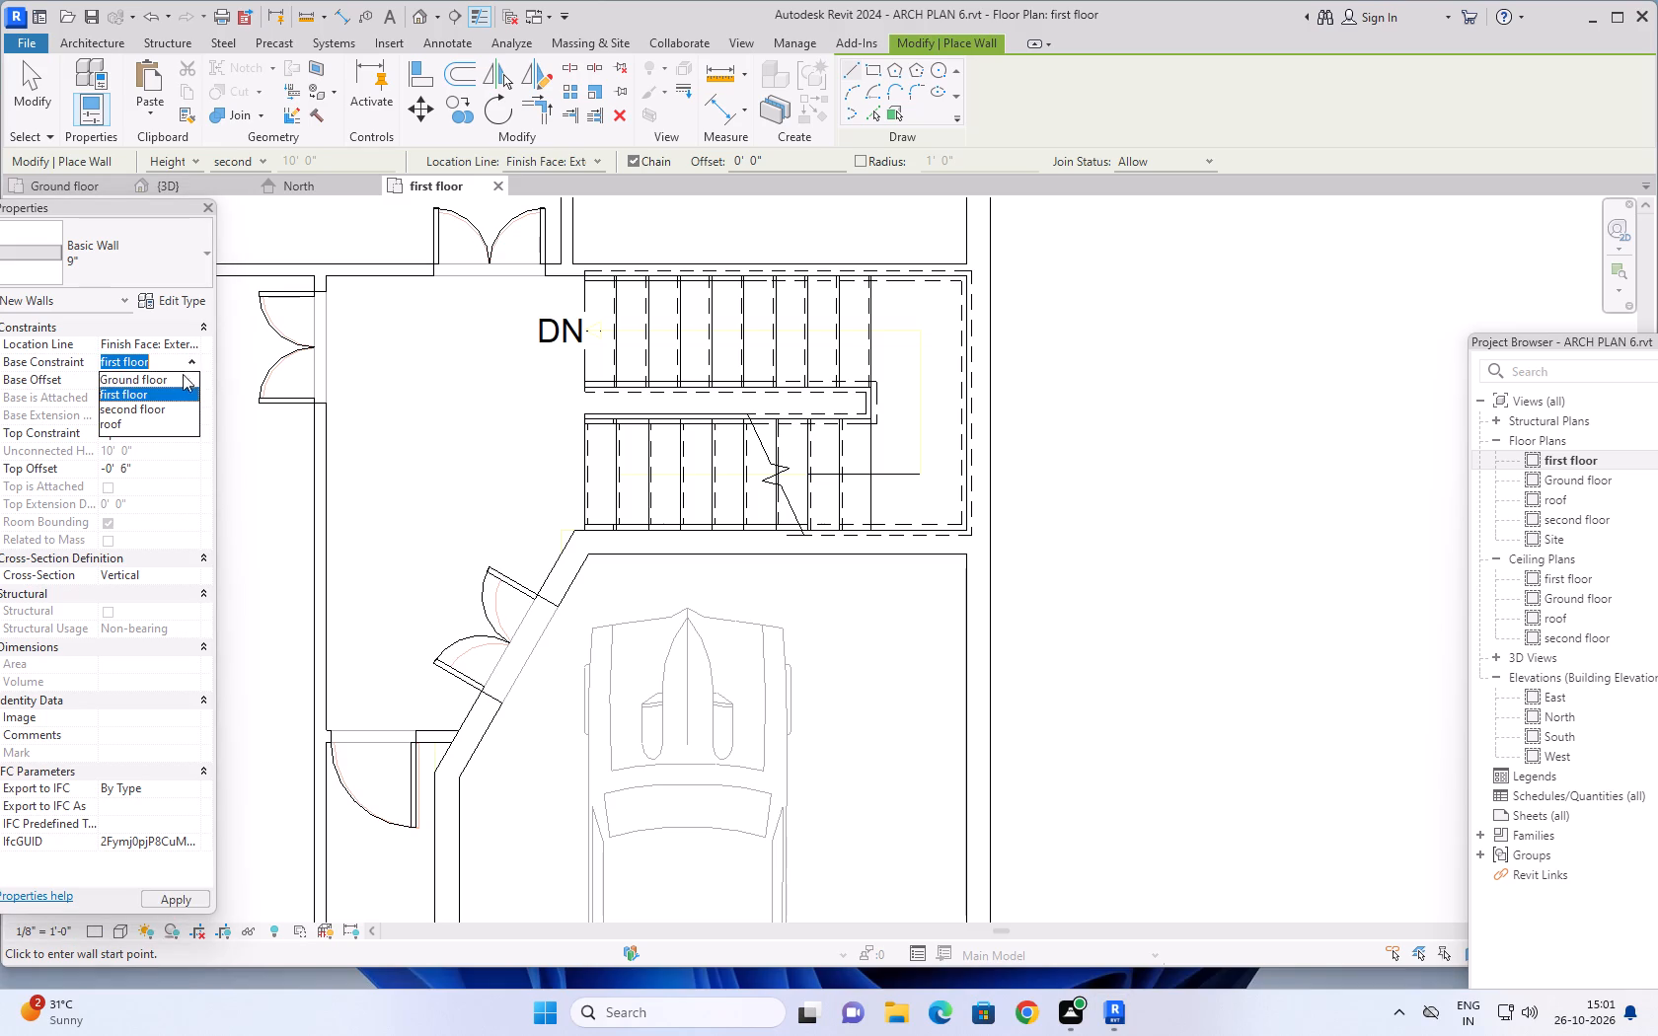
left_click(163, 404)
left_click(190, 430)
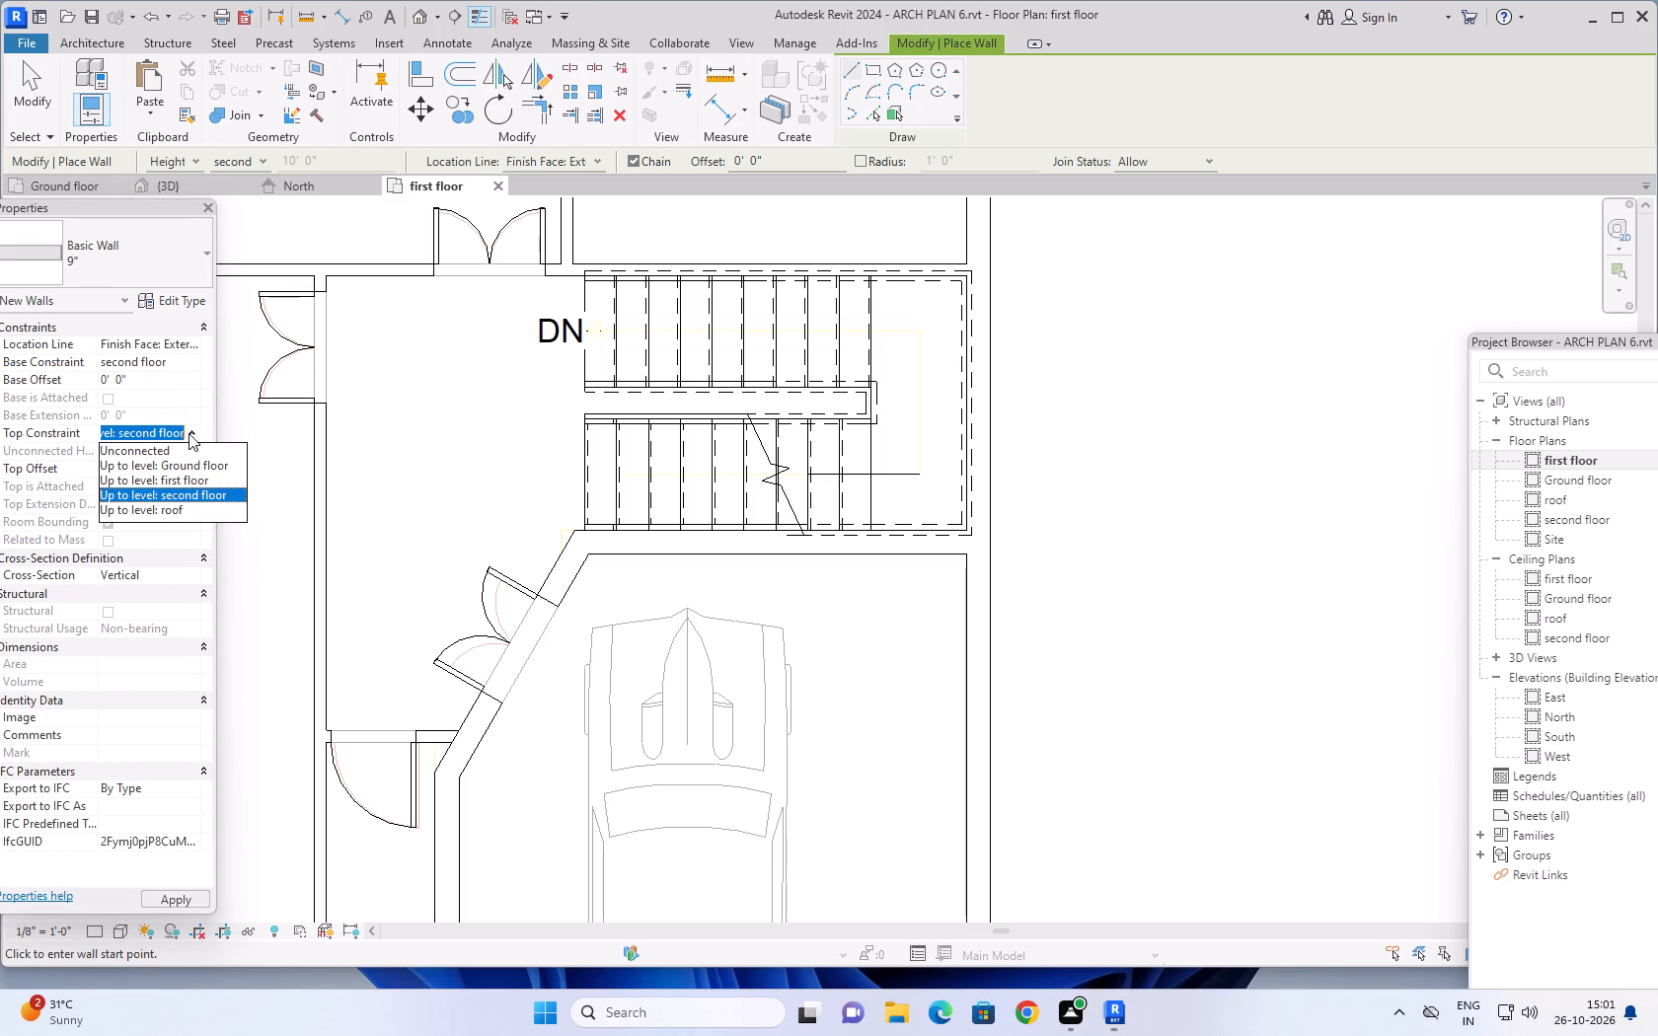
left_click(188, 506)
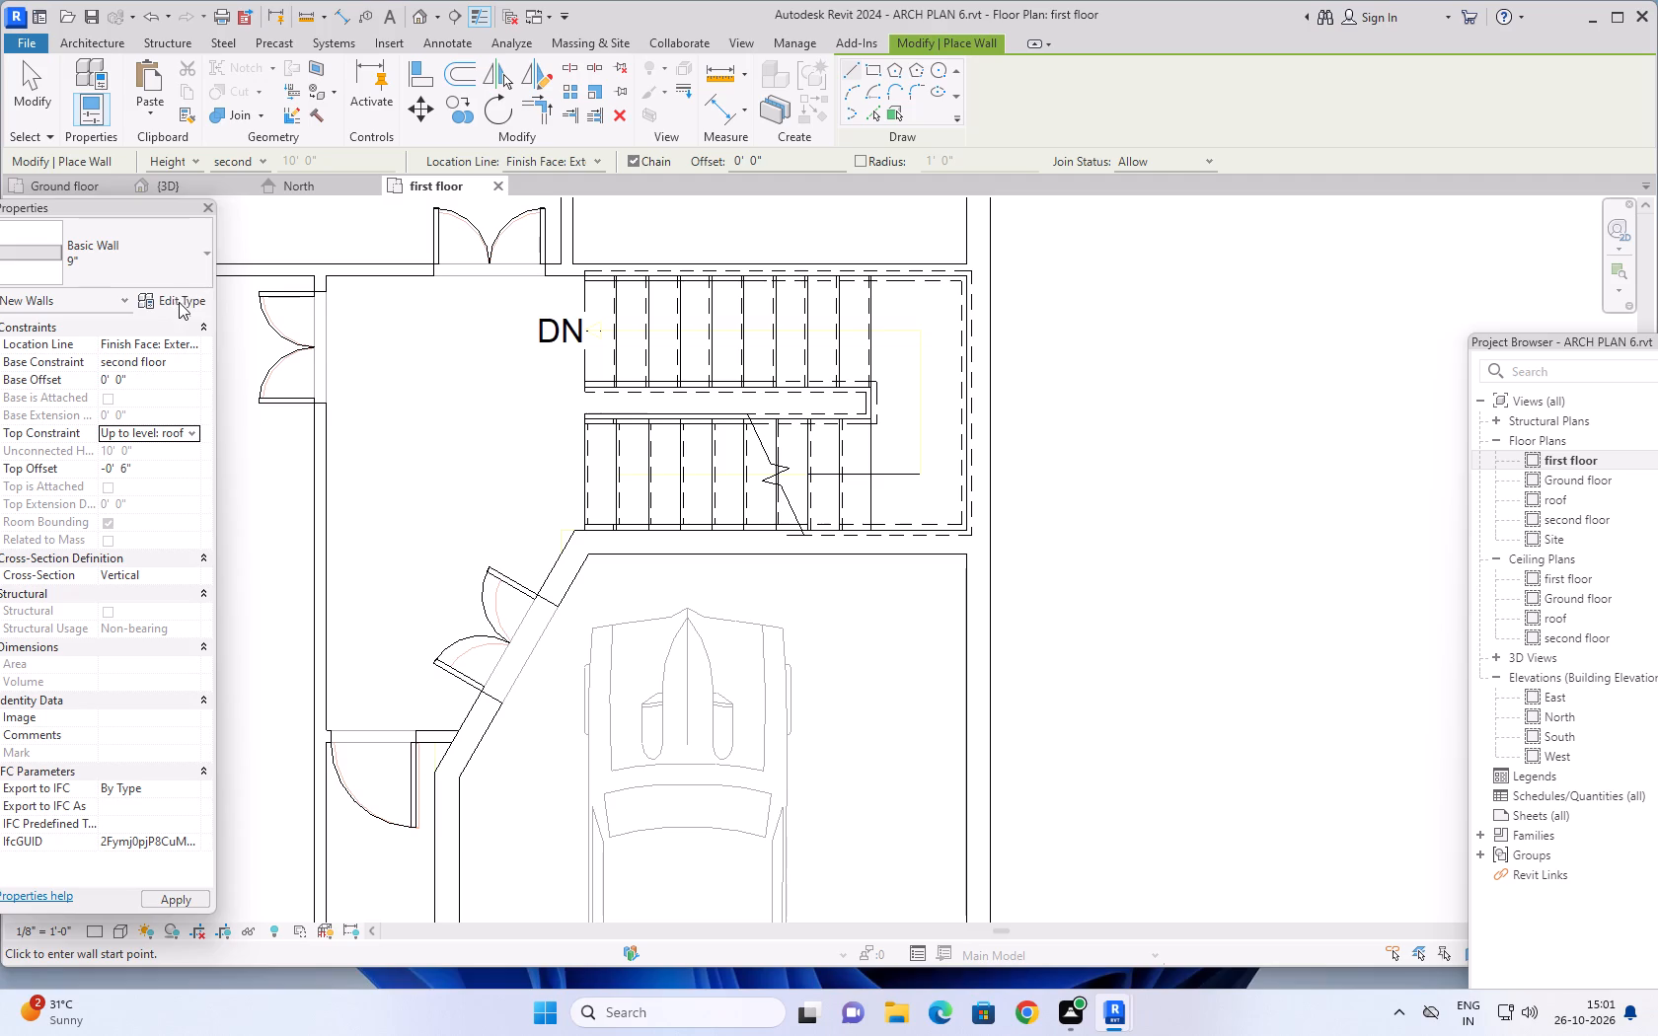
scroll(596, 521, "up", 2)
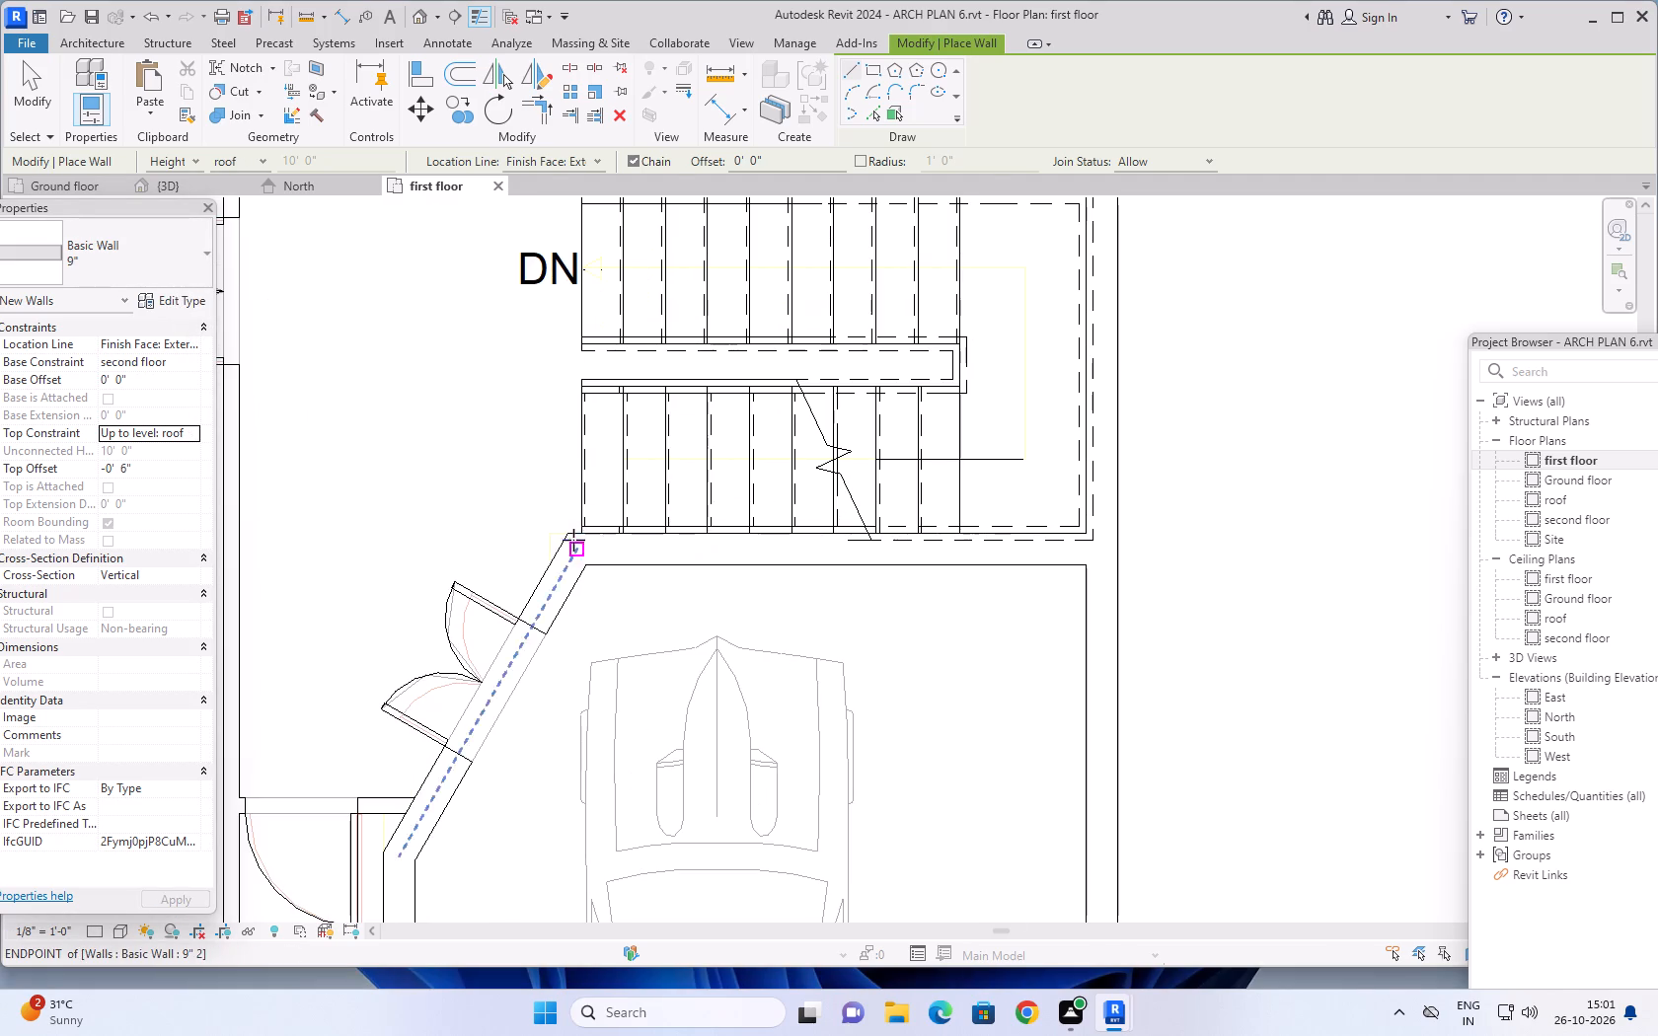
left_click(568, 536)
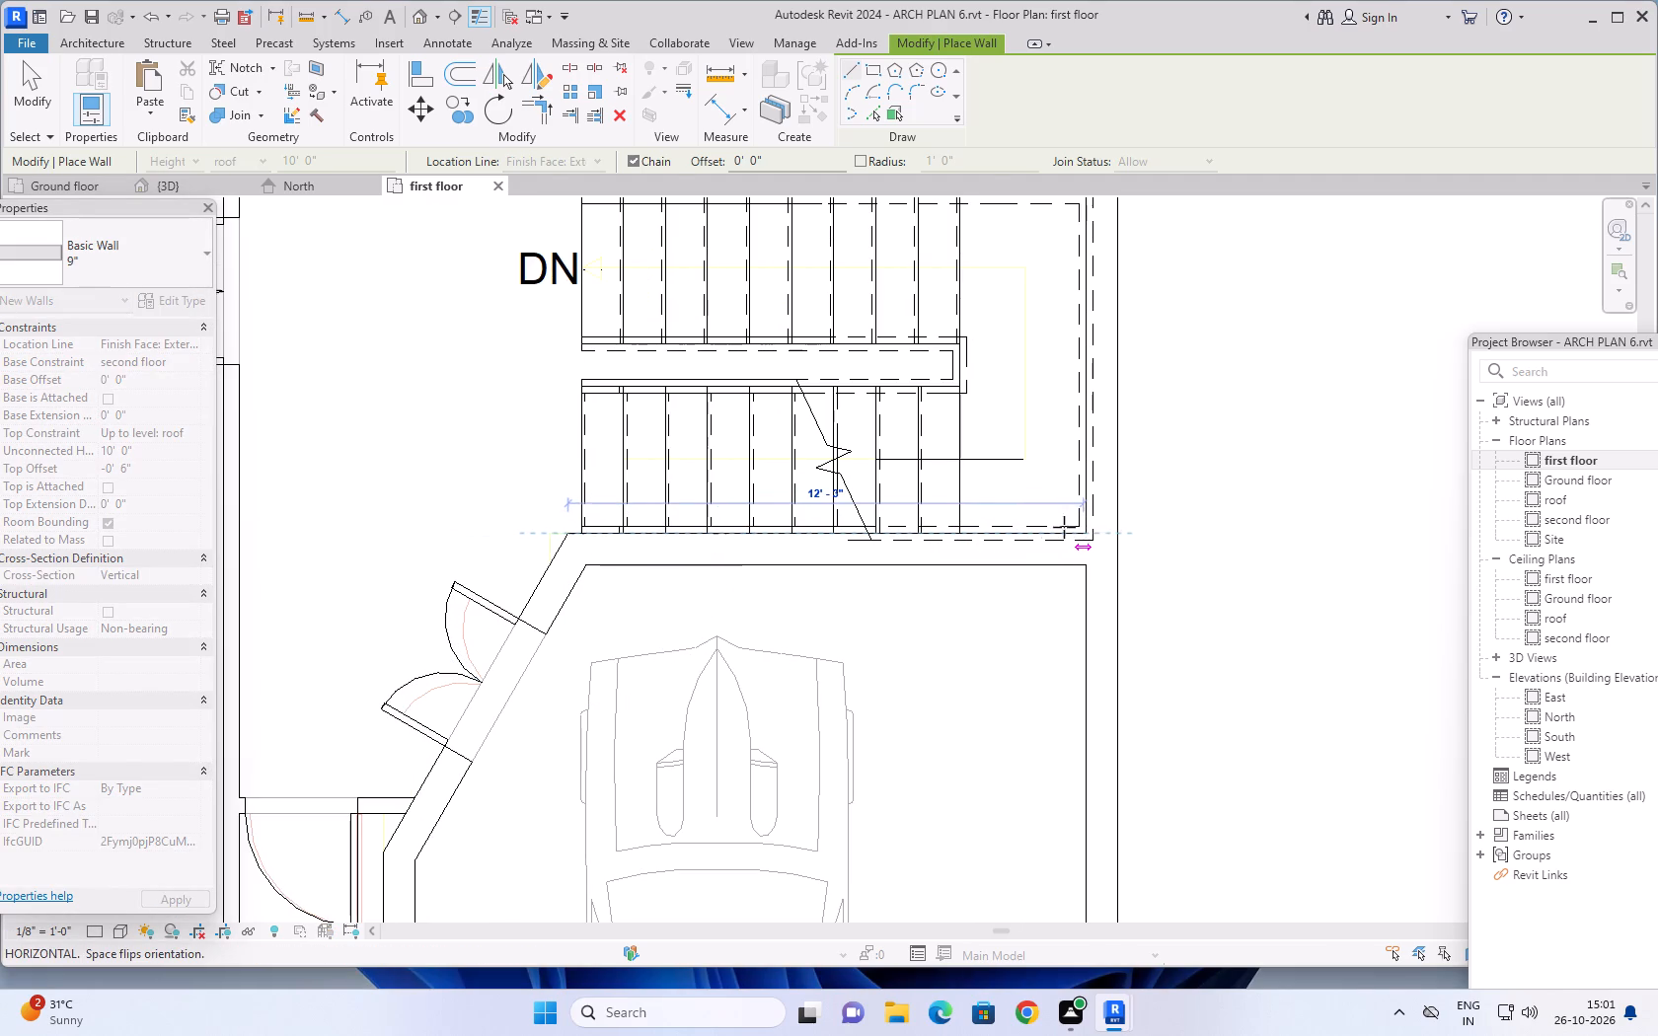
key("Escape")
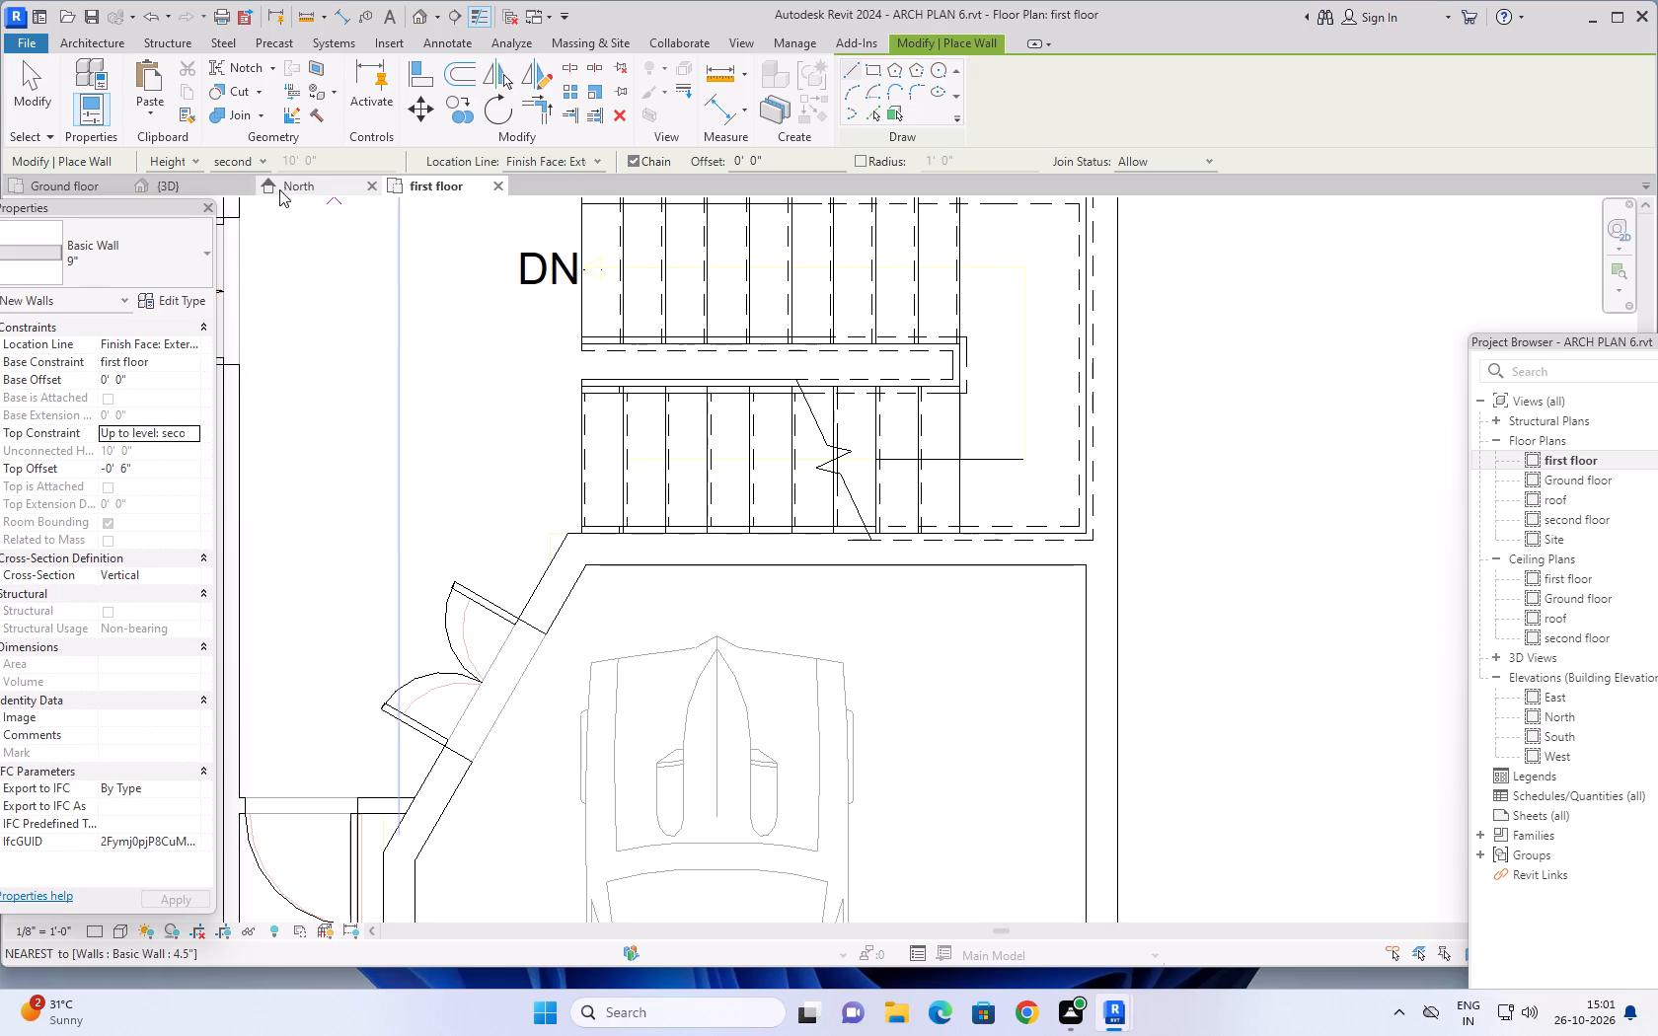
Examine the model in the 3D view and the staircase area in the second floor plan.
left_click(181, 184)
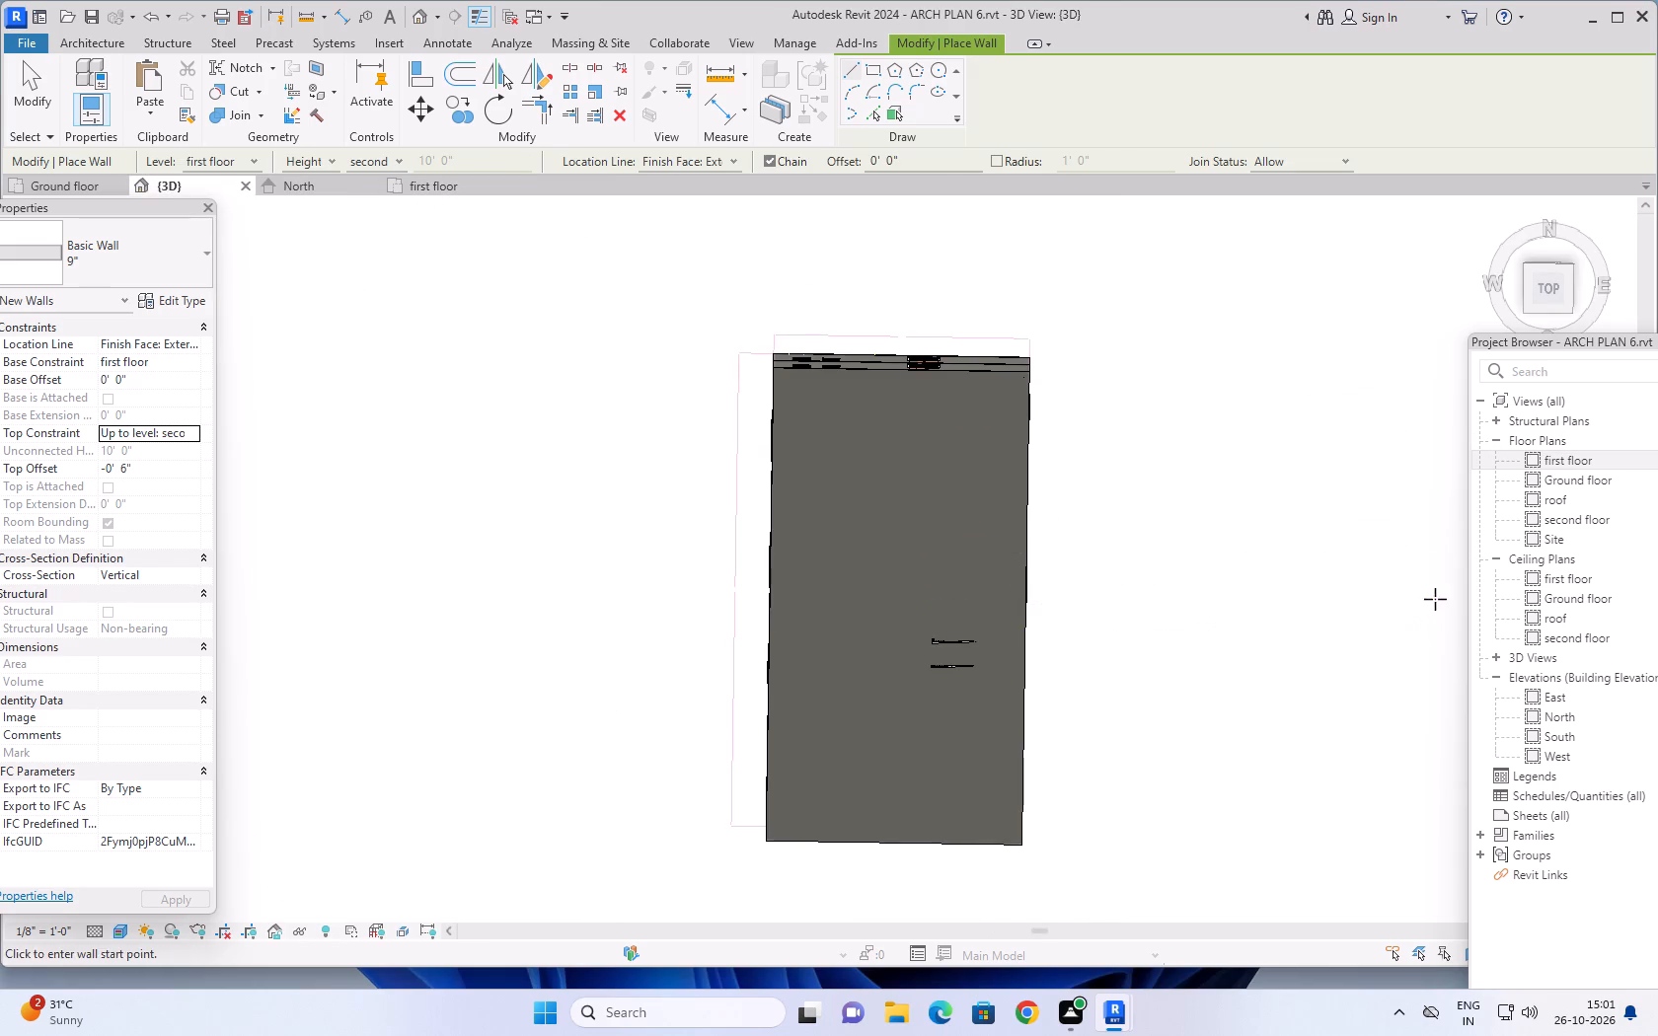
double_click(1570, 524)
scroll(837, 616, "up", 5)
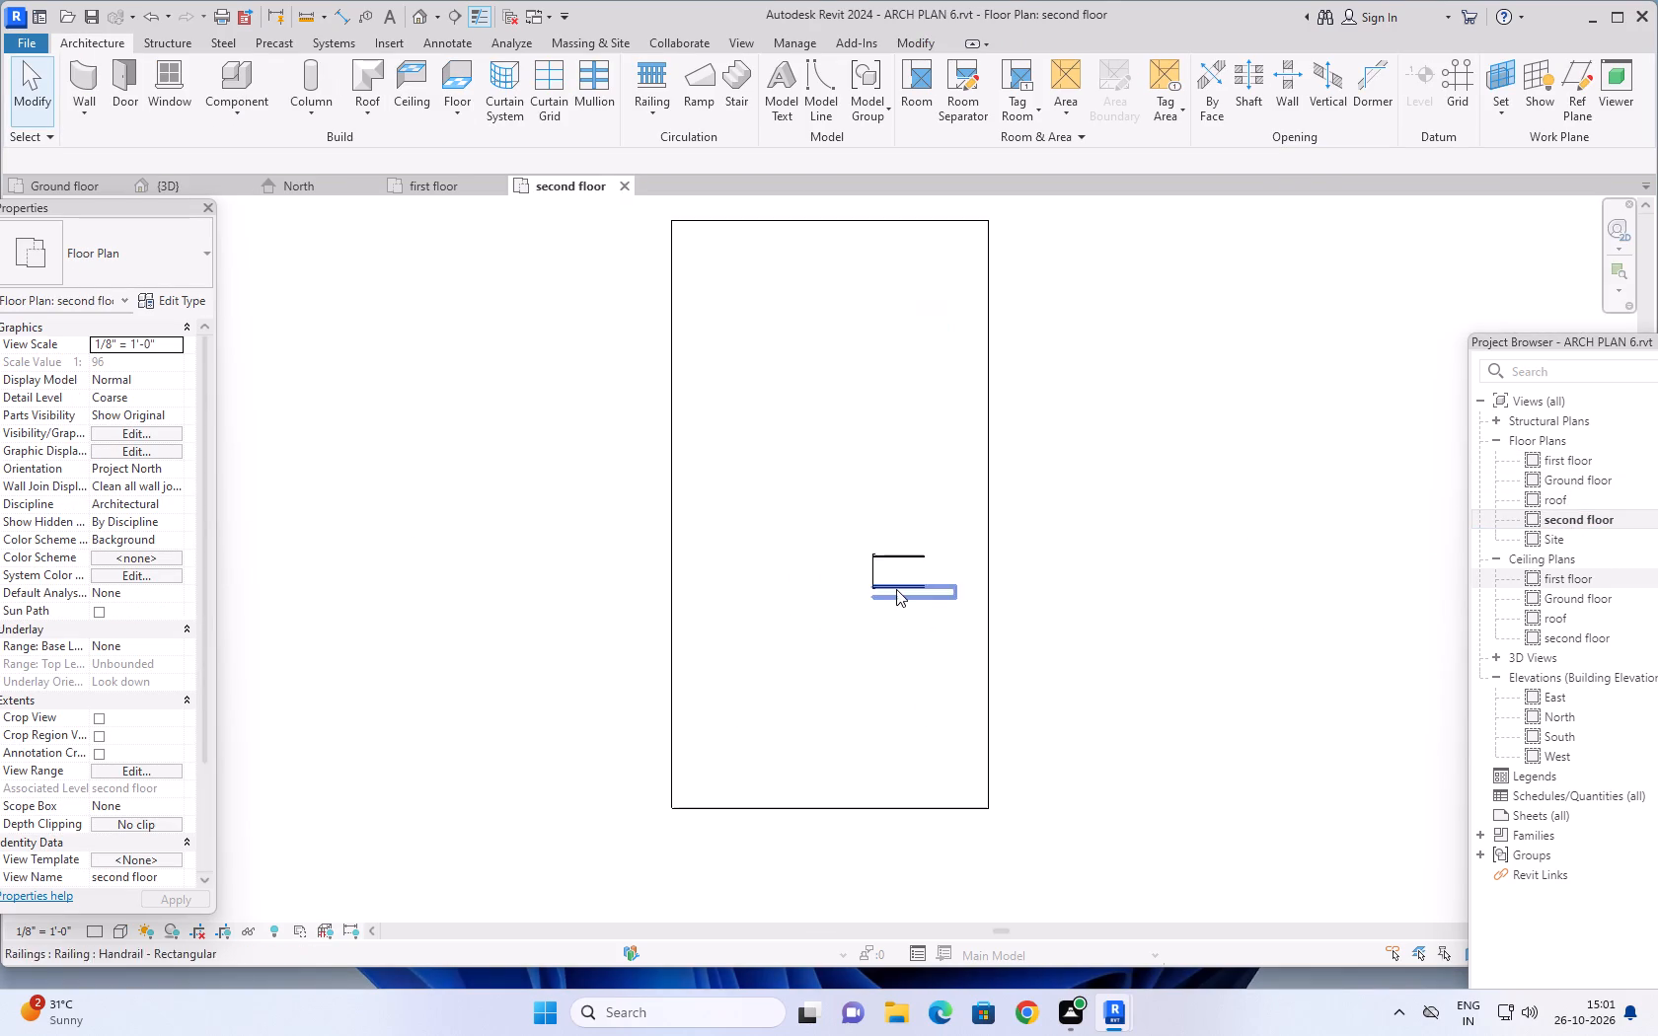
scroll(902, 586, "up", 6)
scroll(1308, 626, "up", 5)
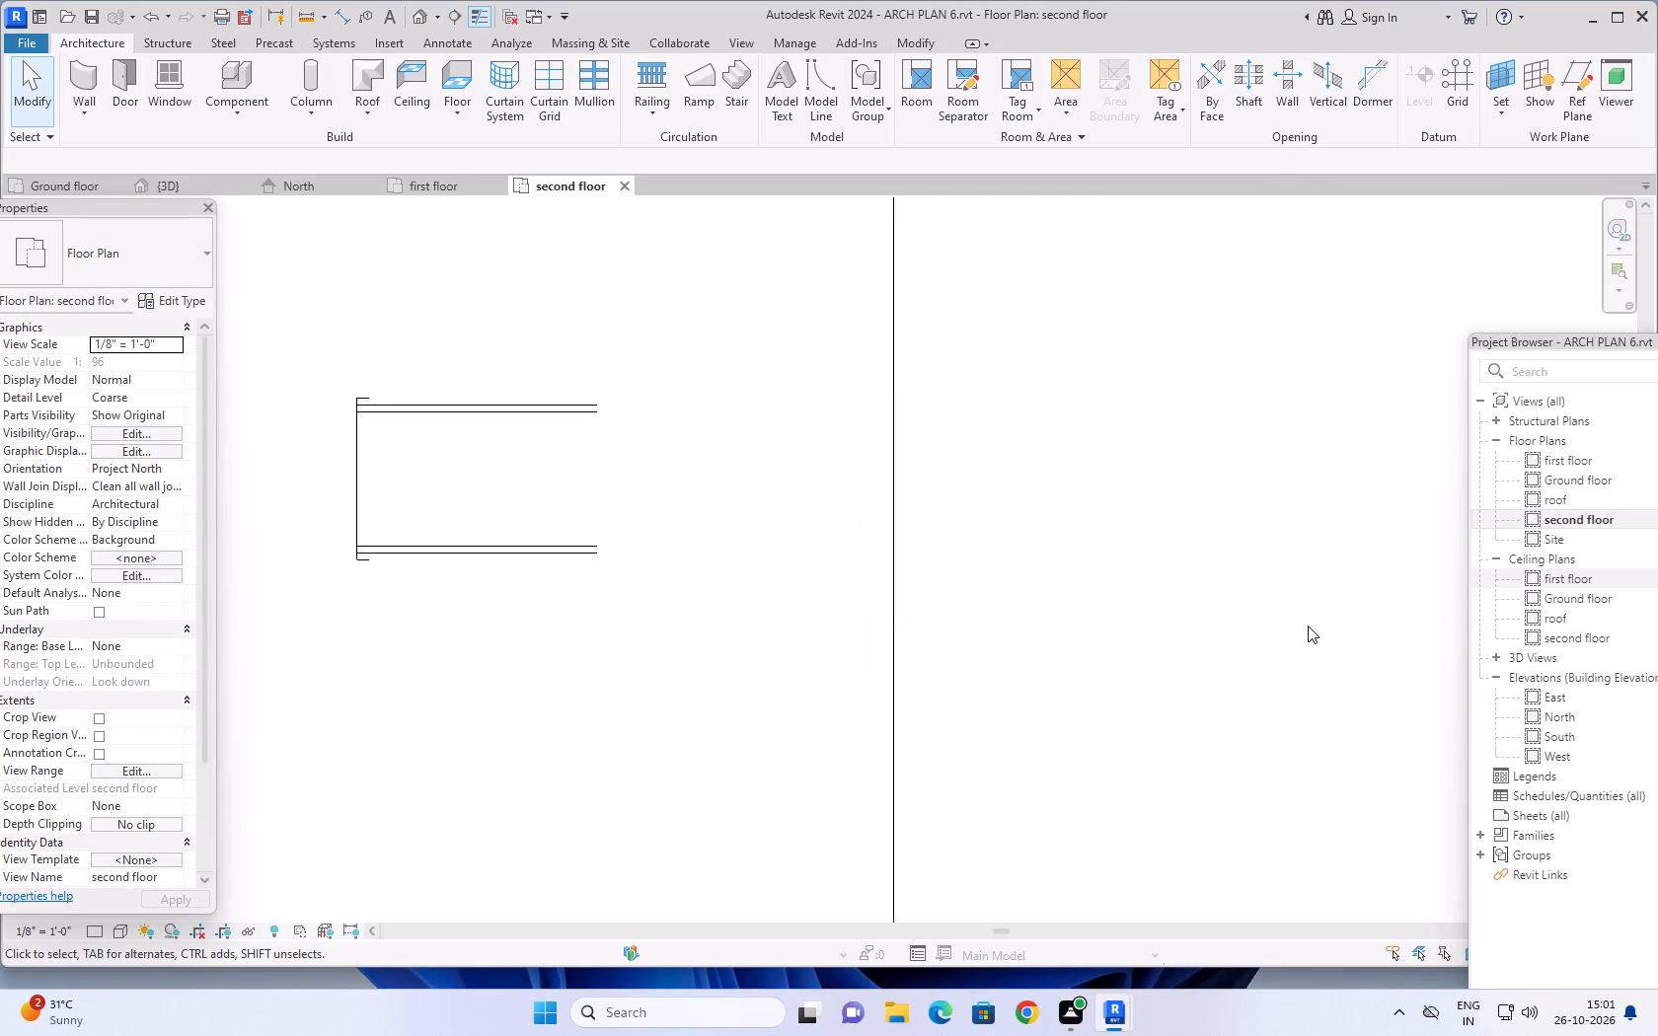
scroll(1308, 626, "down", 13)
middle_click_drag(1318, 623, 1271, 623)
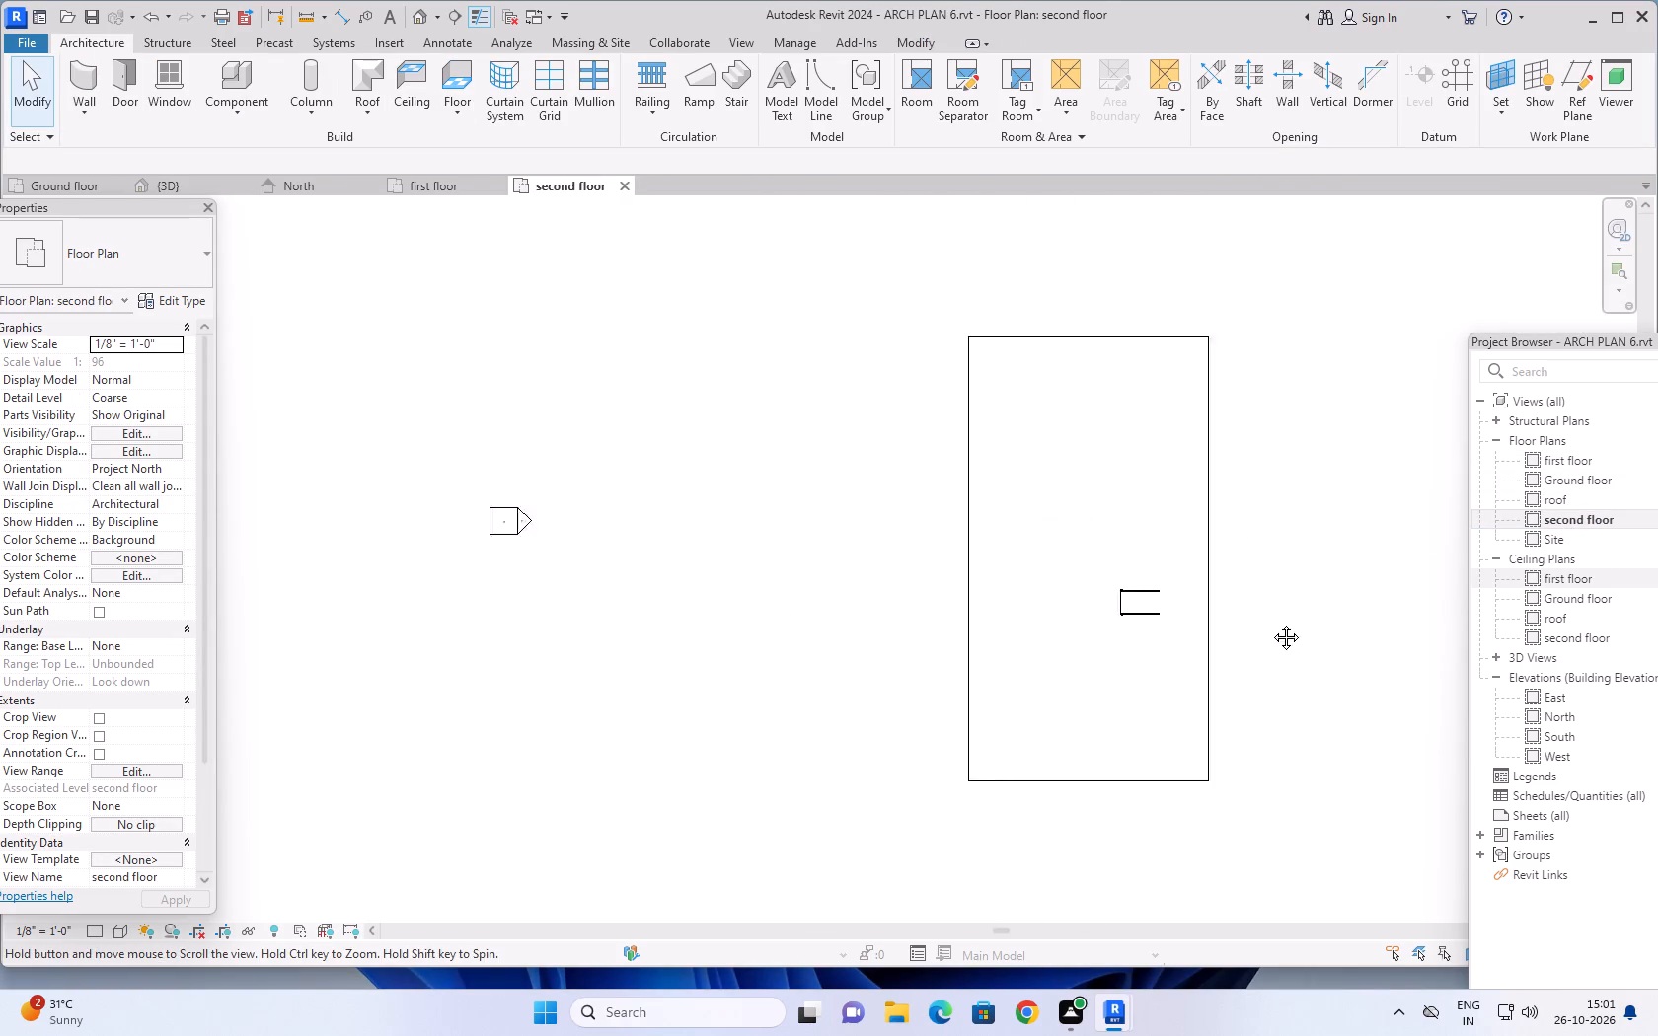
middle_click_drag(1271, 623, 1244, 623)
key("Escape")
key("Escape")
In the Ground floor plan, create a shaft opening with a rectangular boundary of about 13'-3" by 8'-0" around the staircase.
left_click(69, 185)
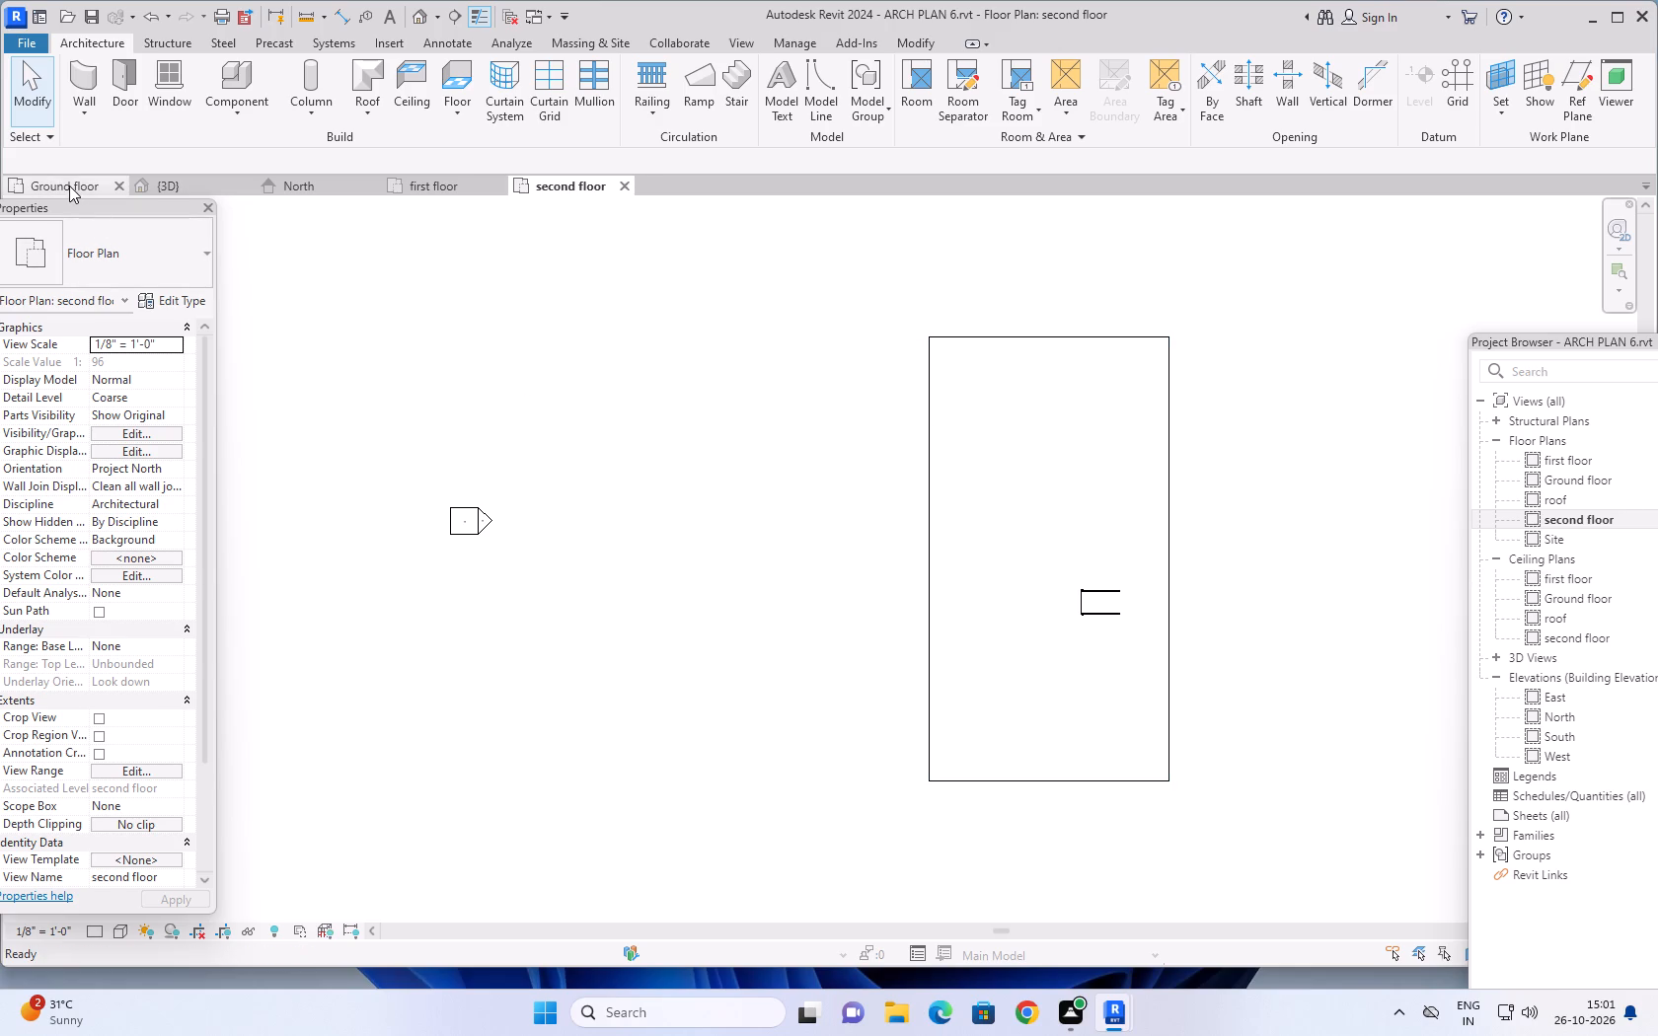
left_click(1244, 83)
scroll(818, 542, "up", 12)
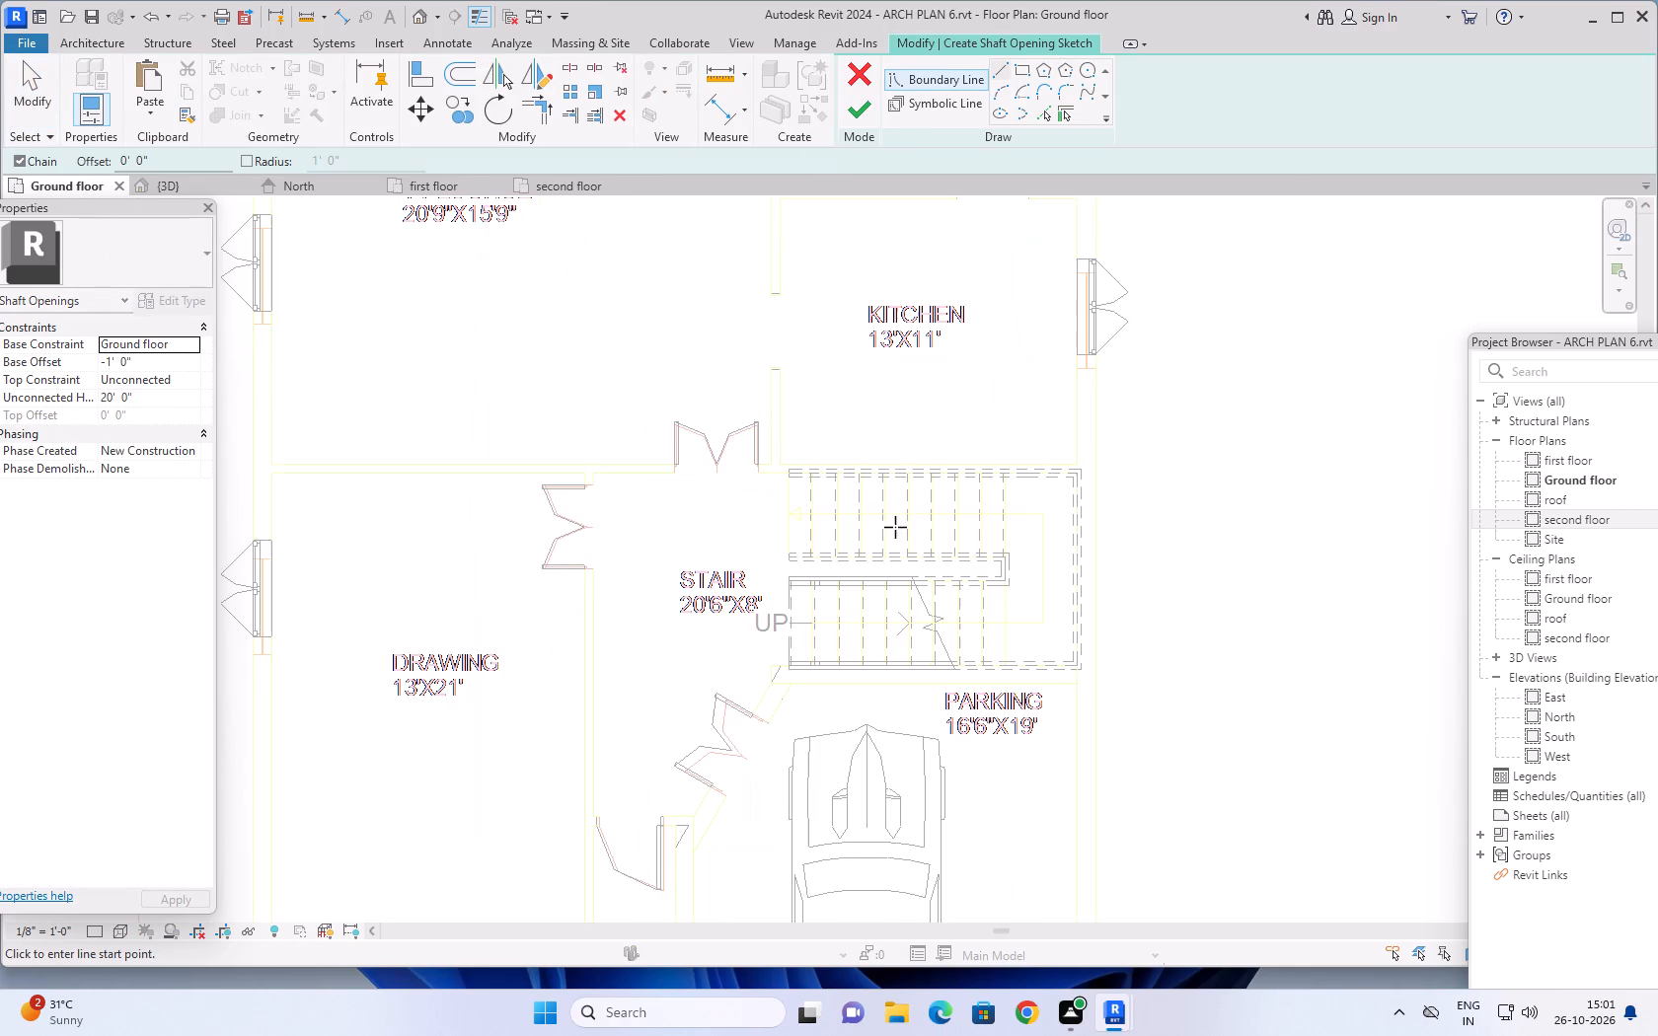
left_click(1026, 71)
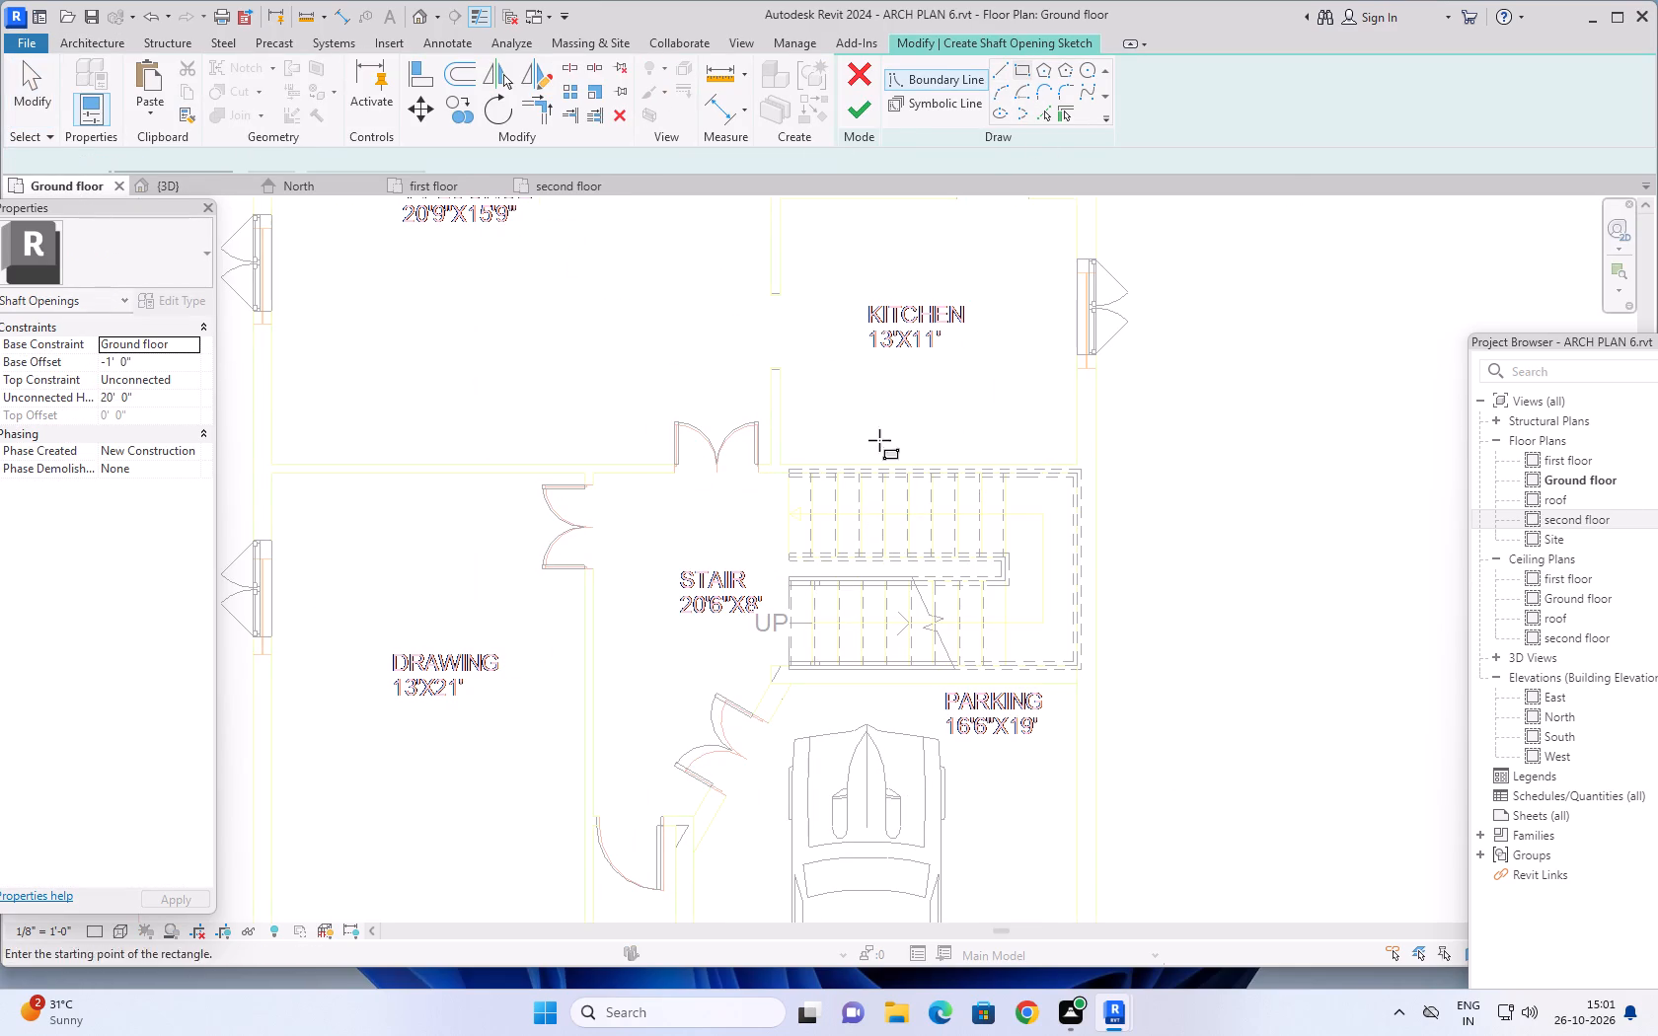
scroll(792, 491, "up", 10)
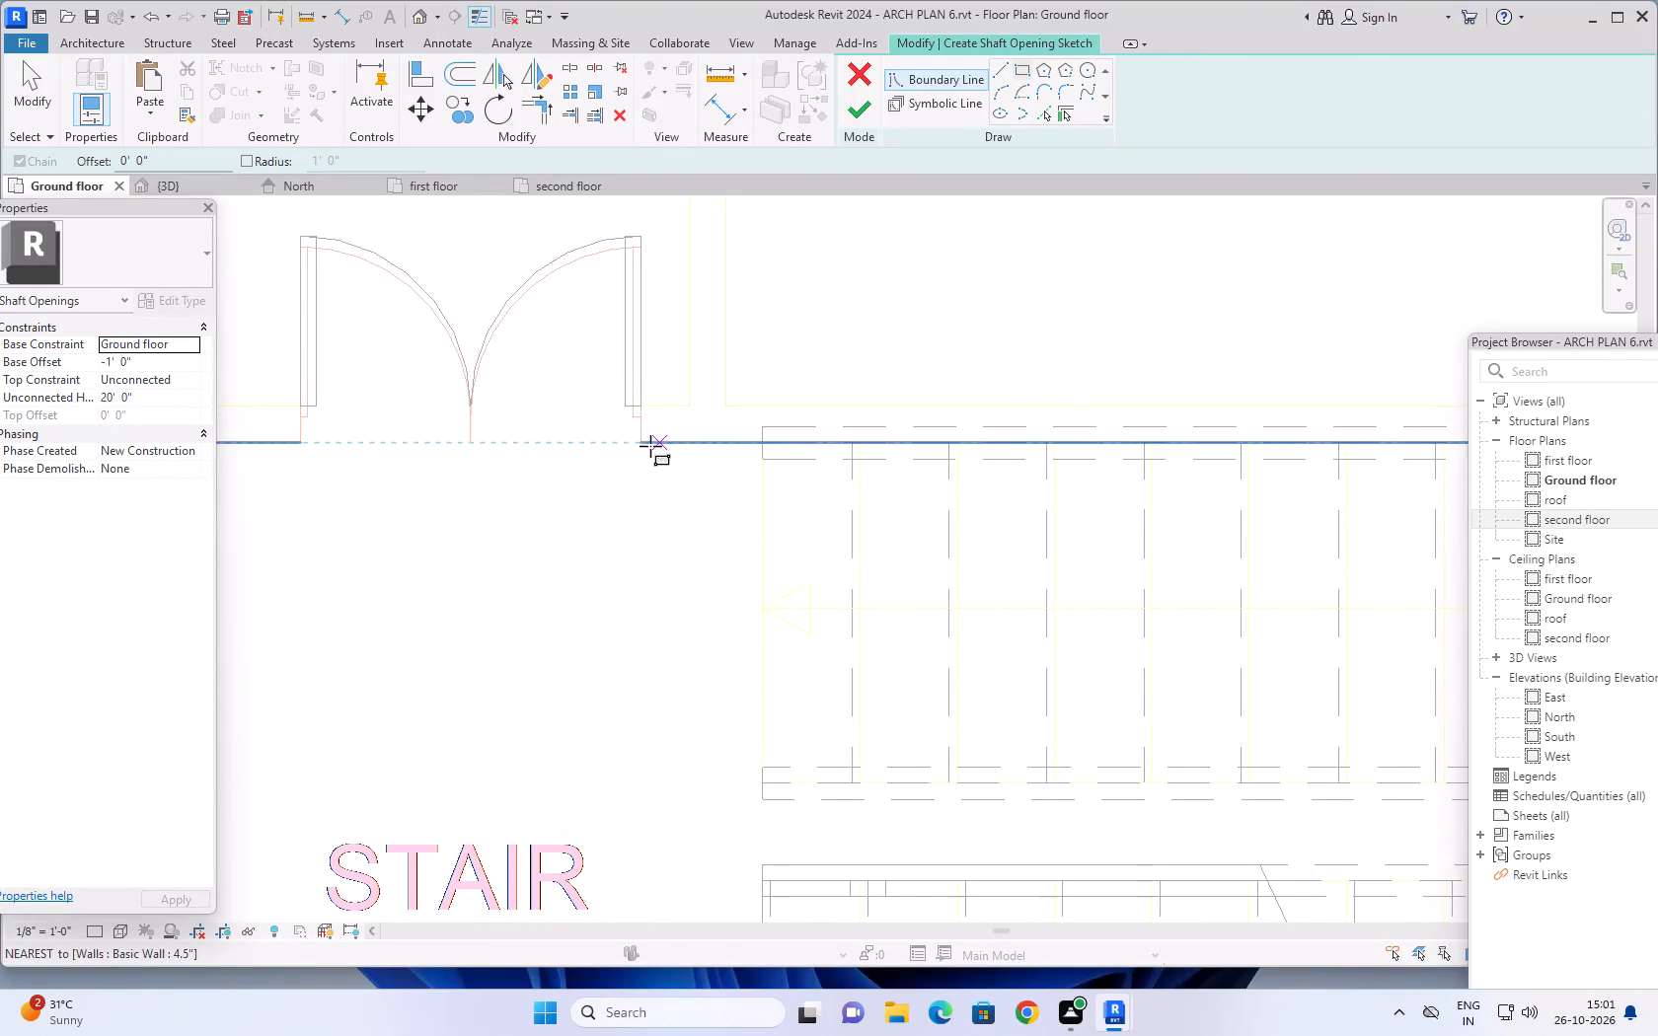
left_click(643, 442)
scroll(1377, 775, "down", 9)
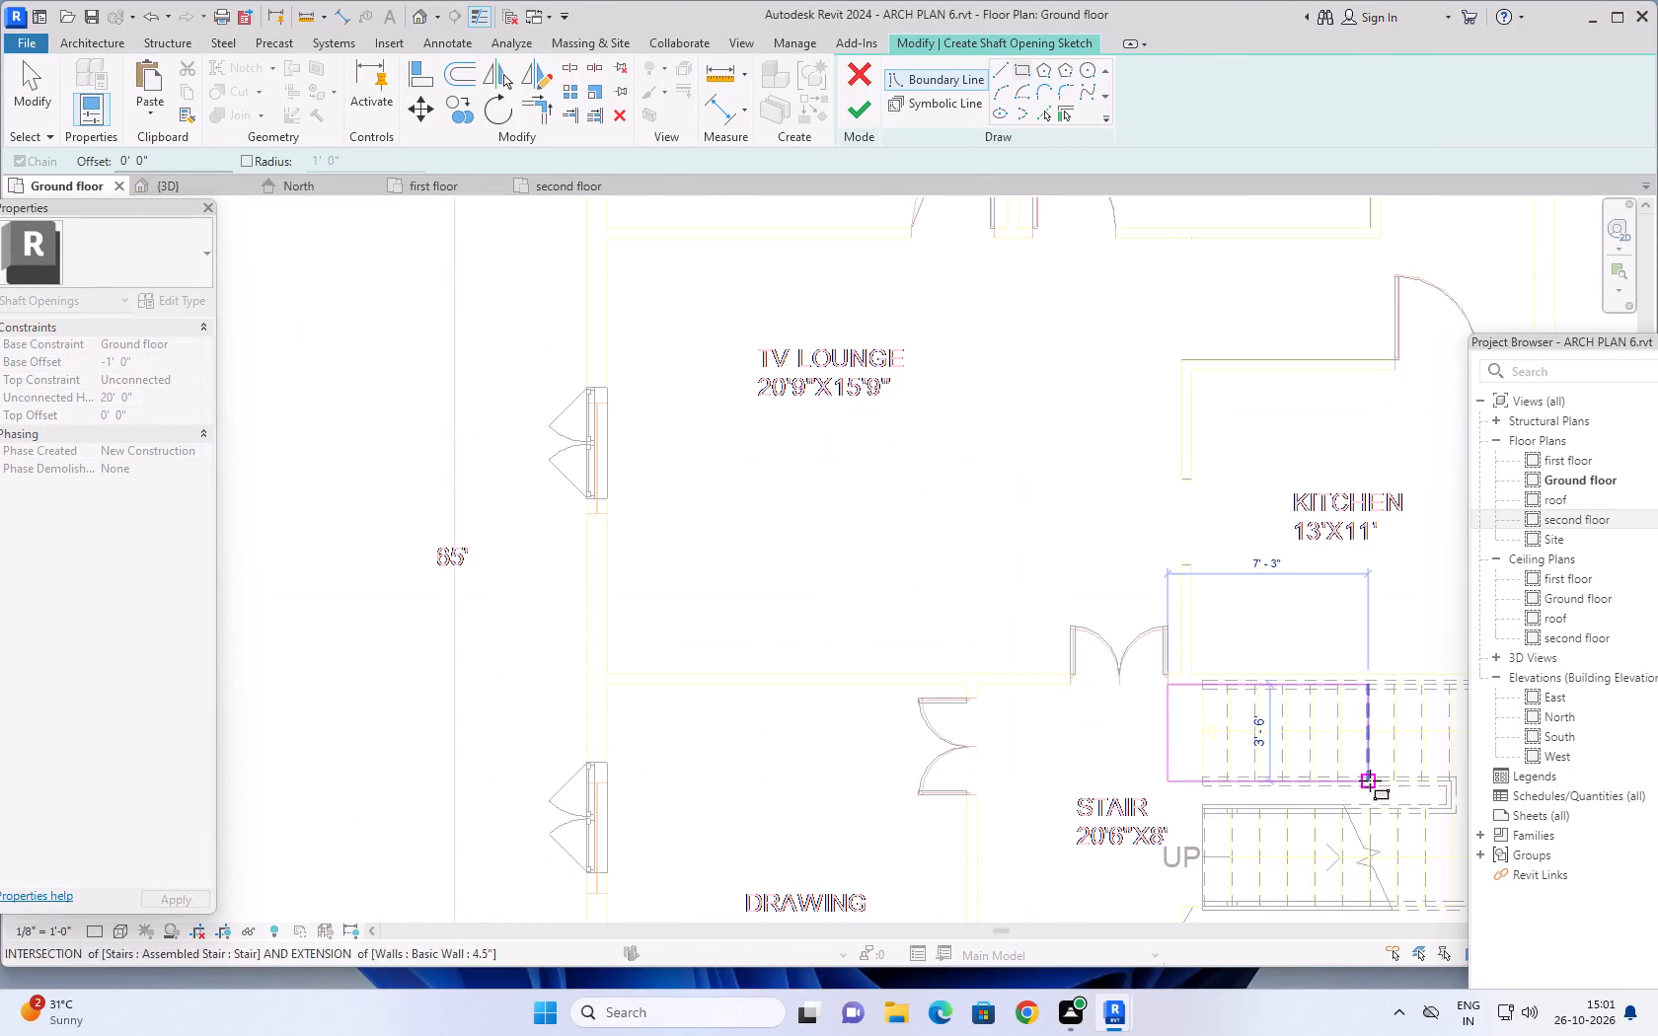
middle_click_drag(1368, 779, 1142, 566)
scroll(1308, 702, "up", 9)
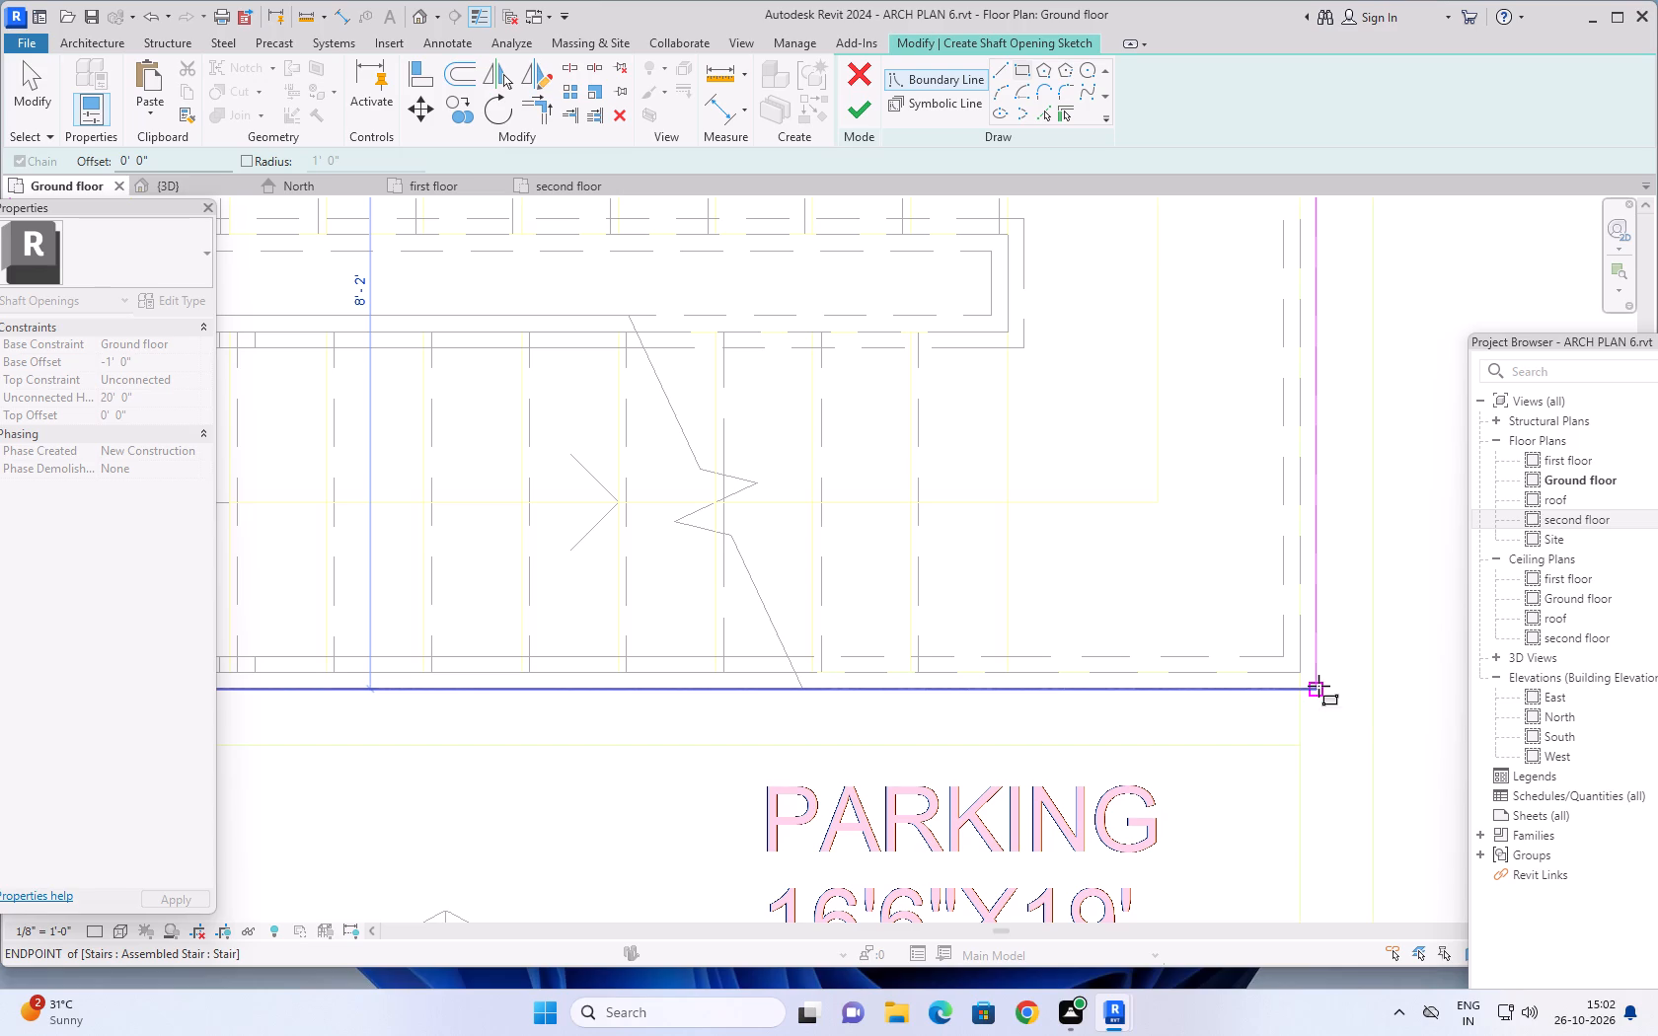
scroll(1272, 759, "down", 5)
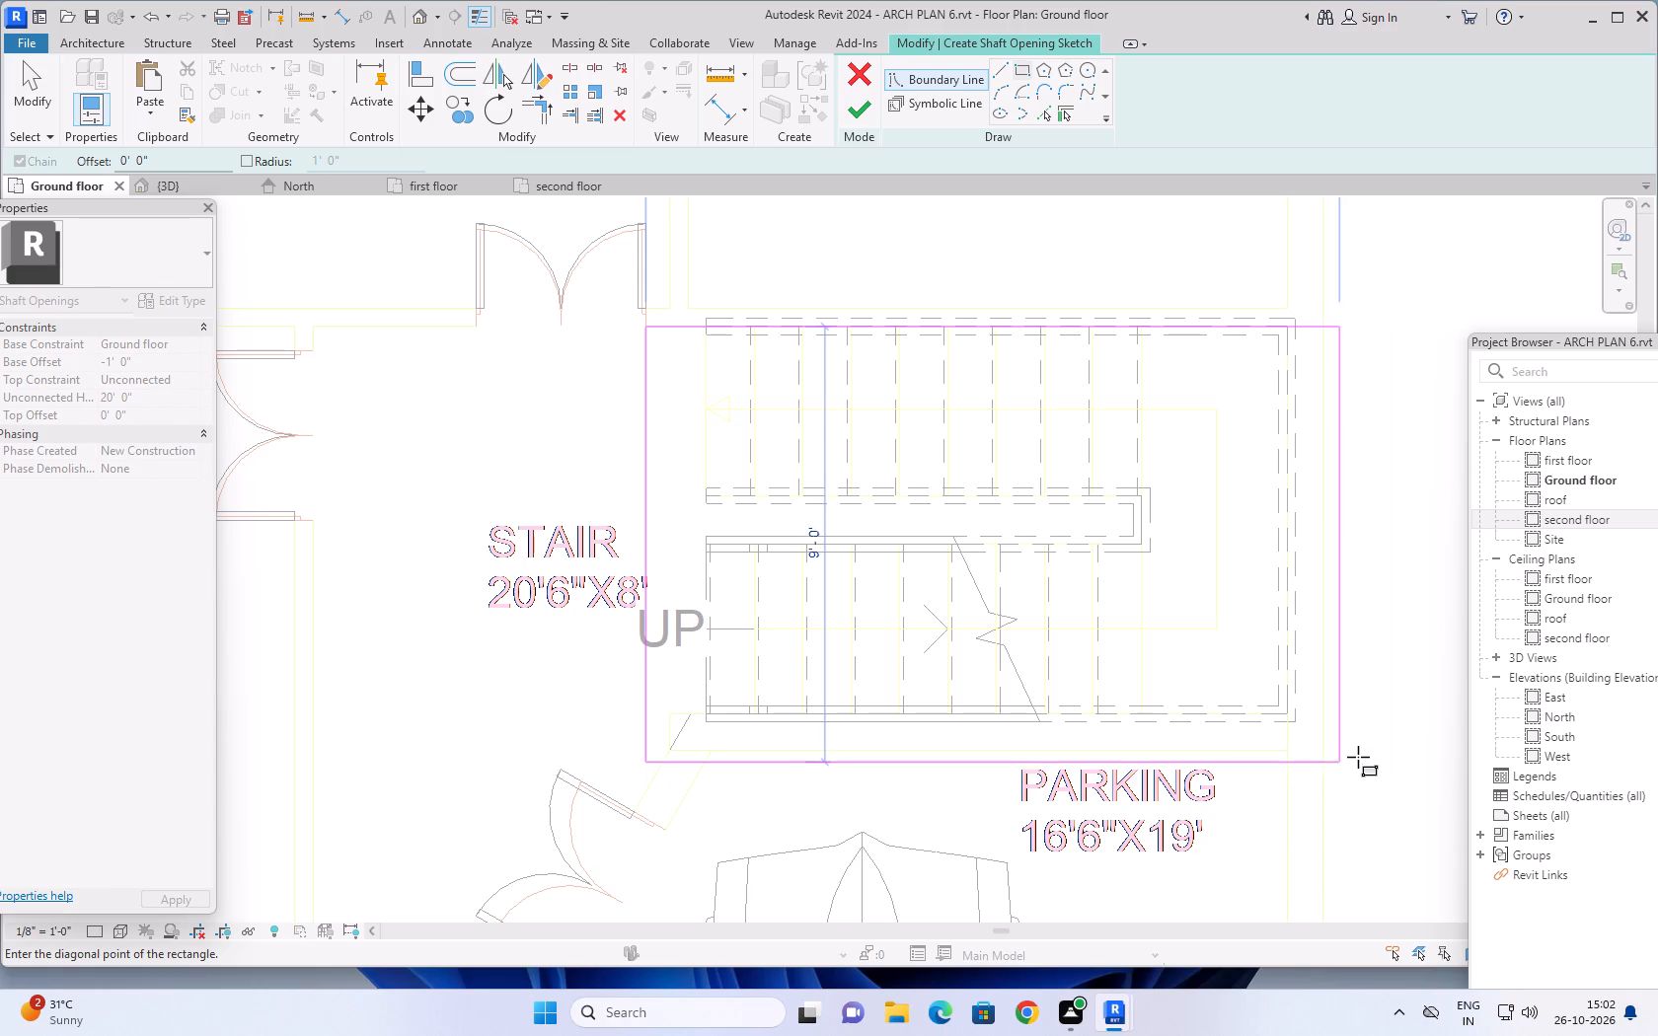
scroll(1330, 744, "up", 2)
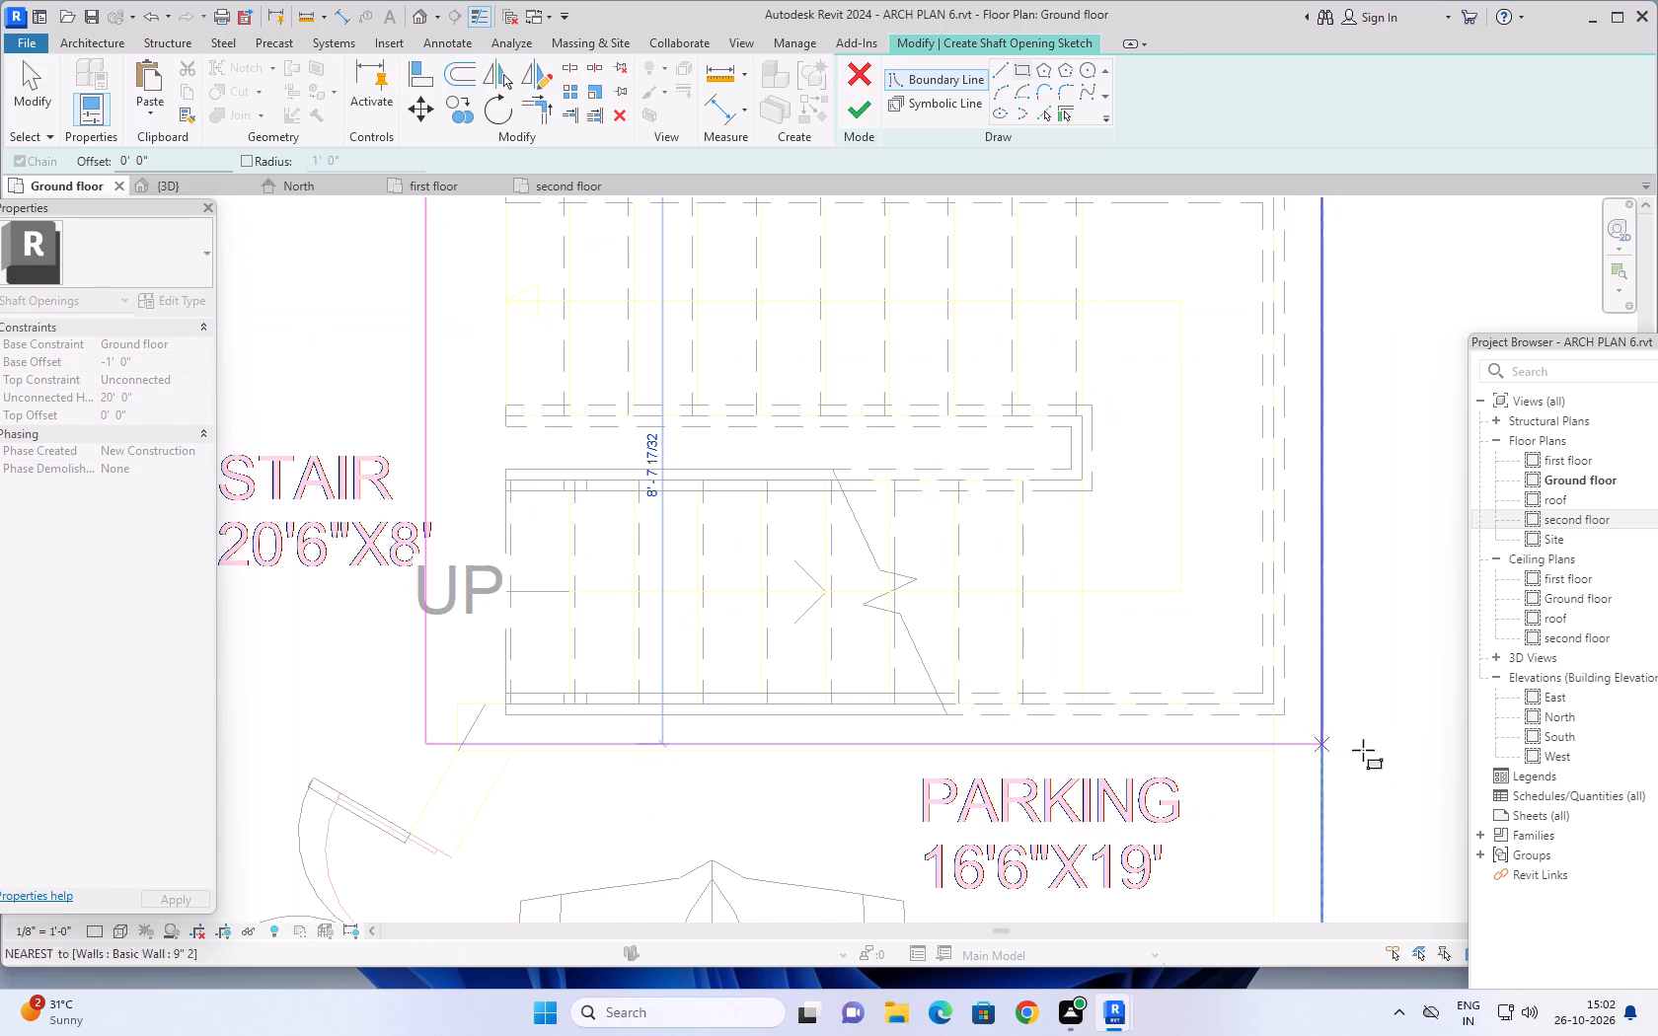
left_click(1274, 705)
scroll(1358, 722, "down", 2)
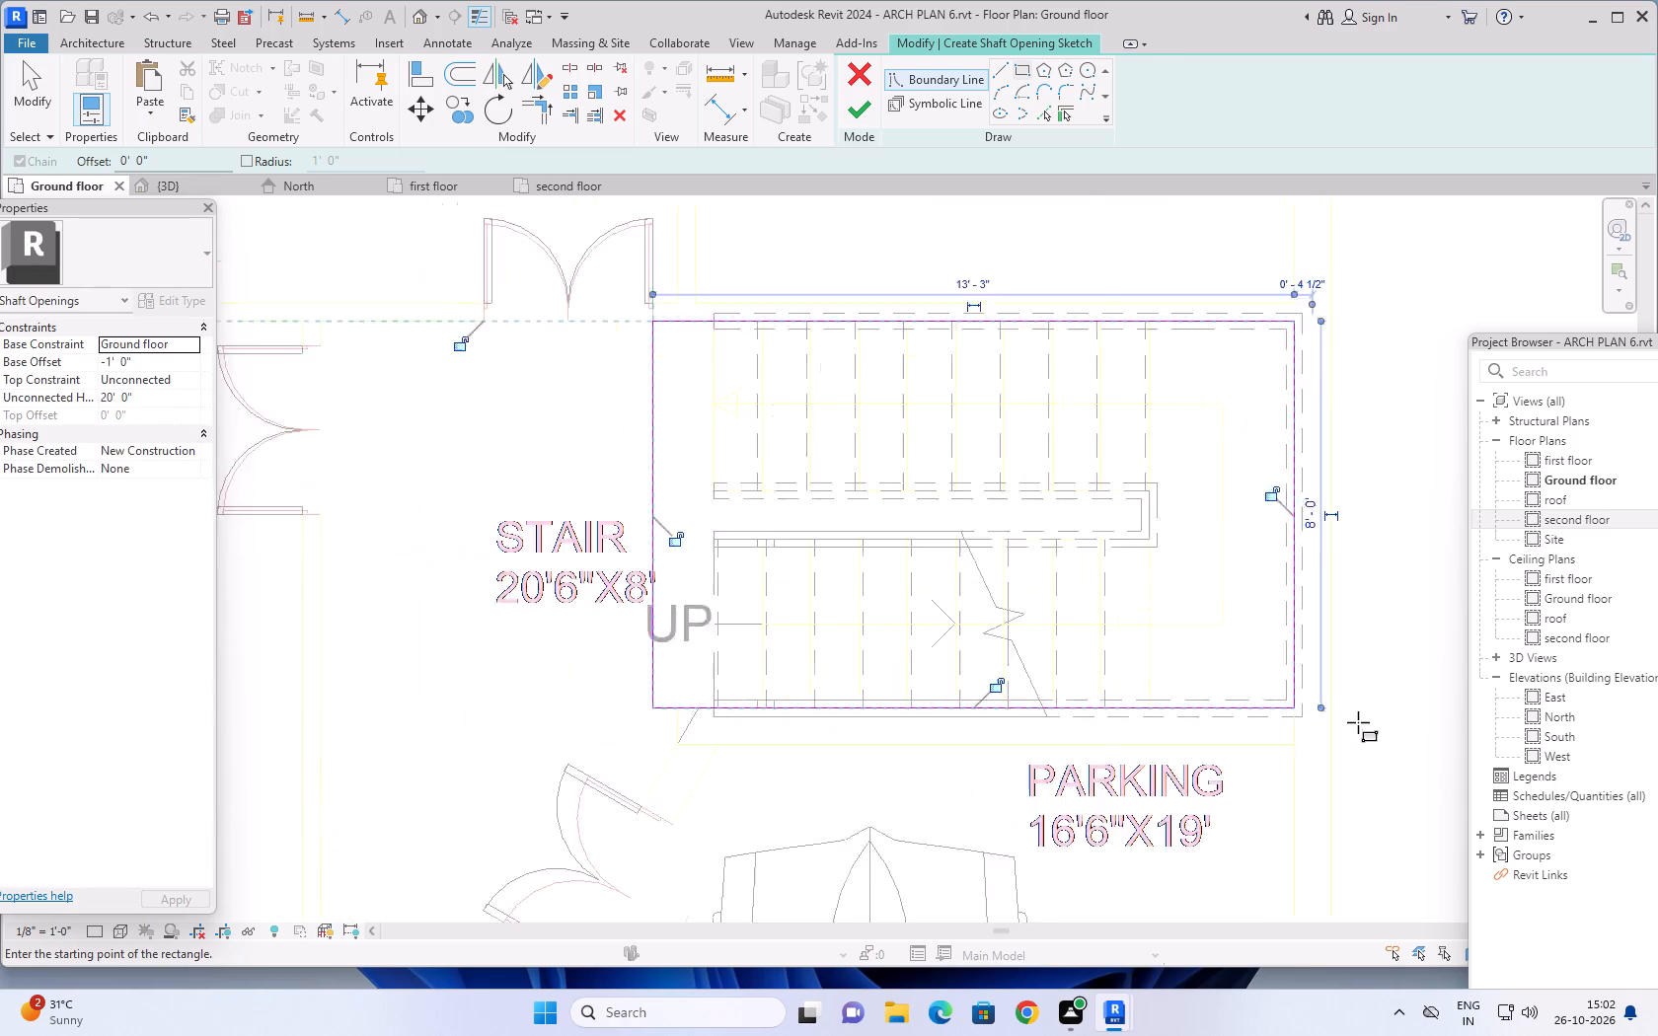
scroll(1358, 722, "down", 5)
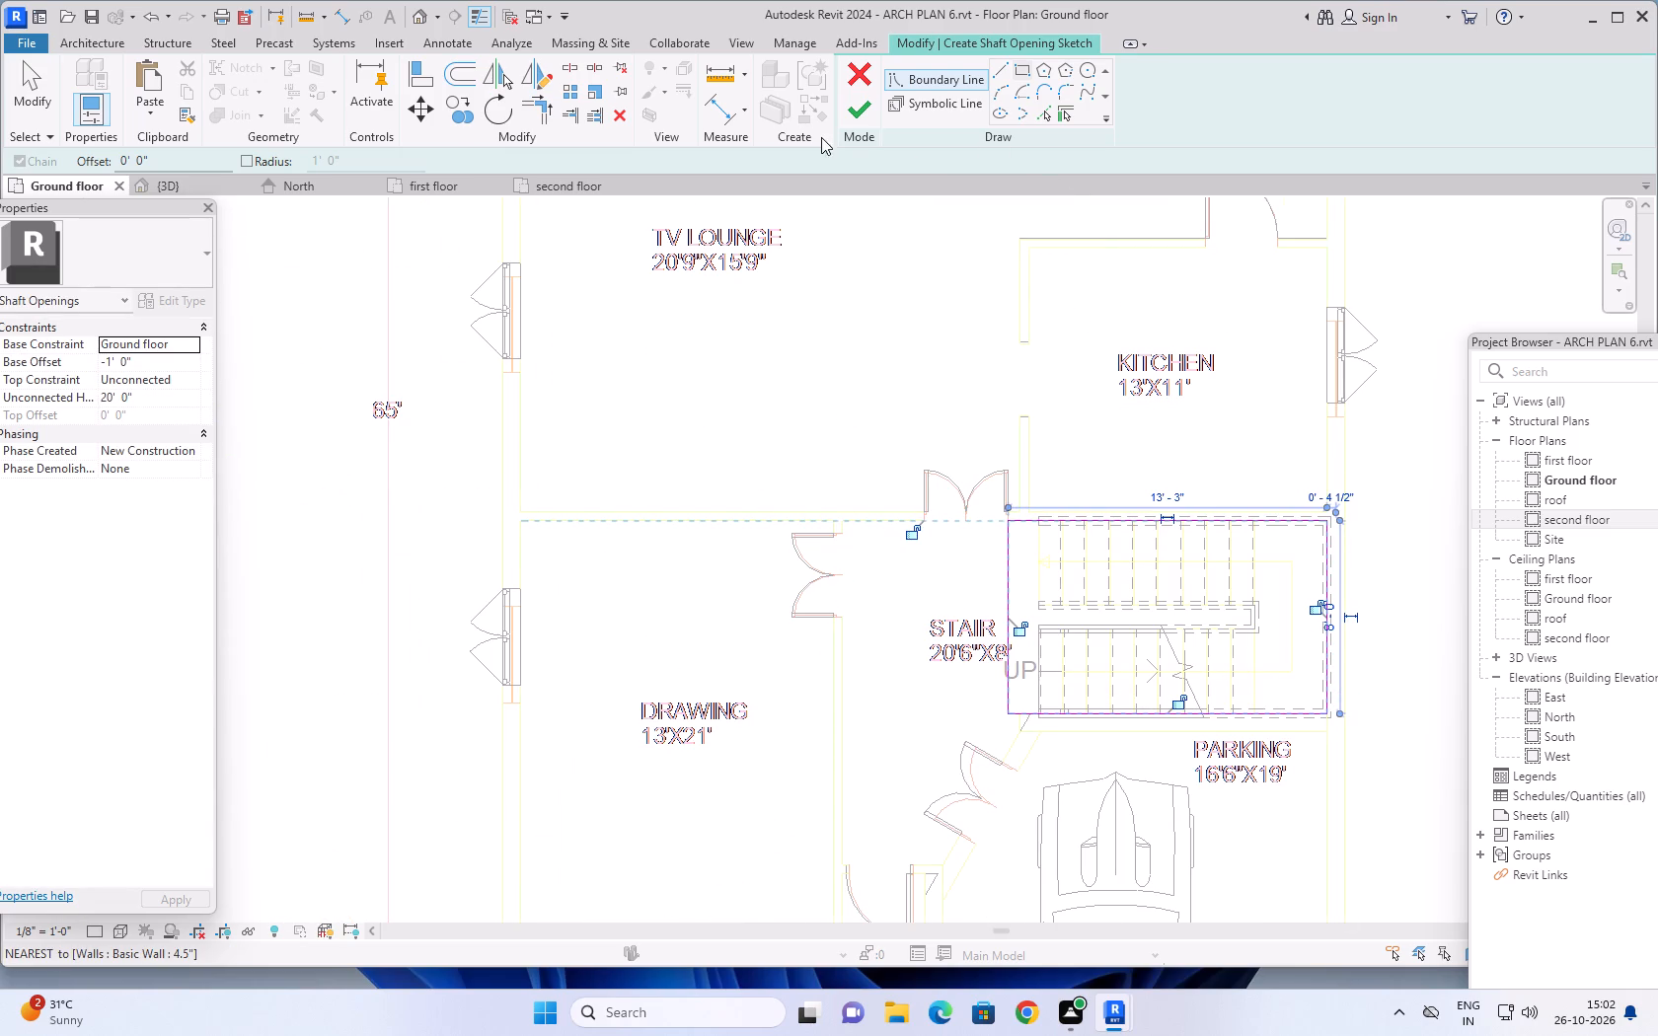
left_click(854, 106)
scroll(972, 482, "down", 2)
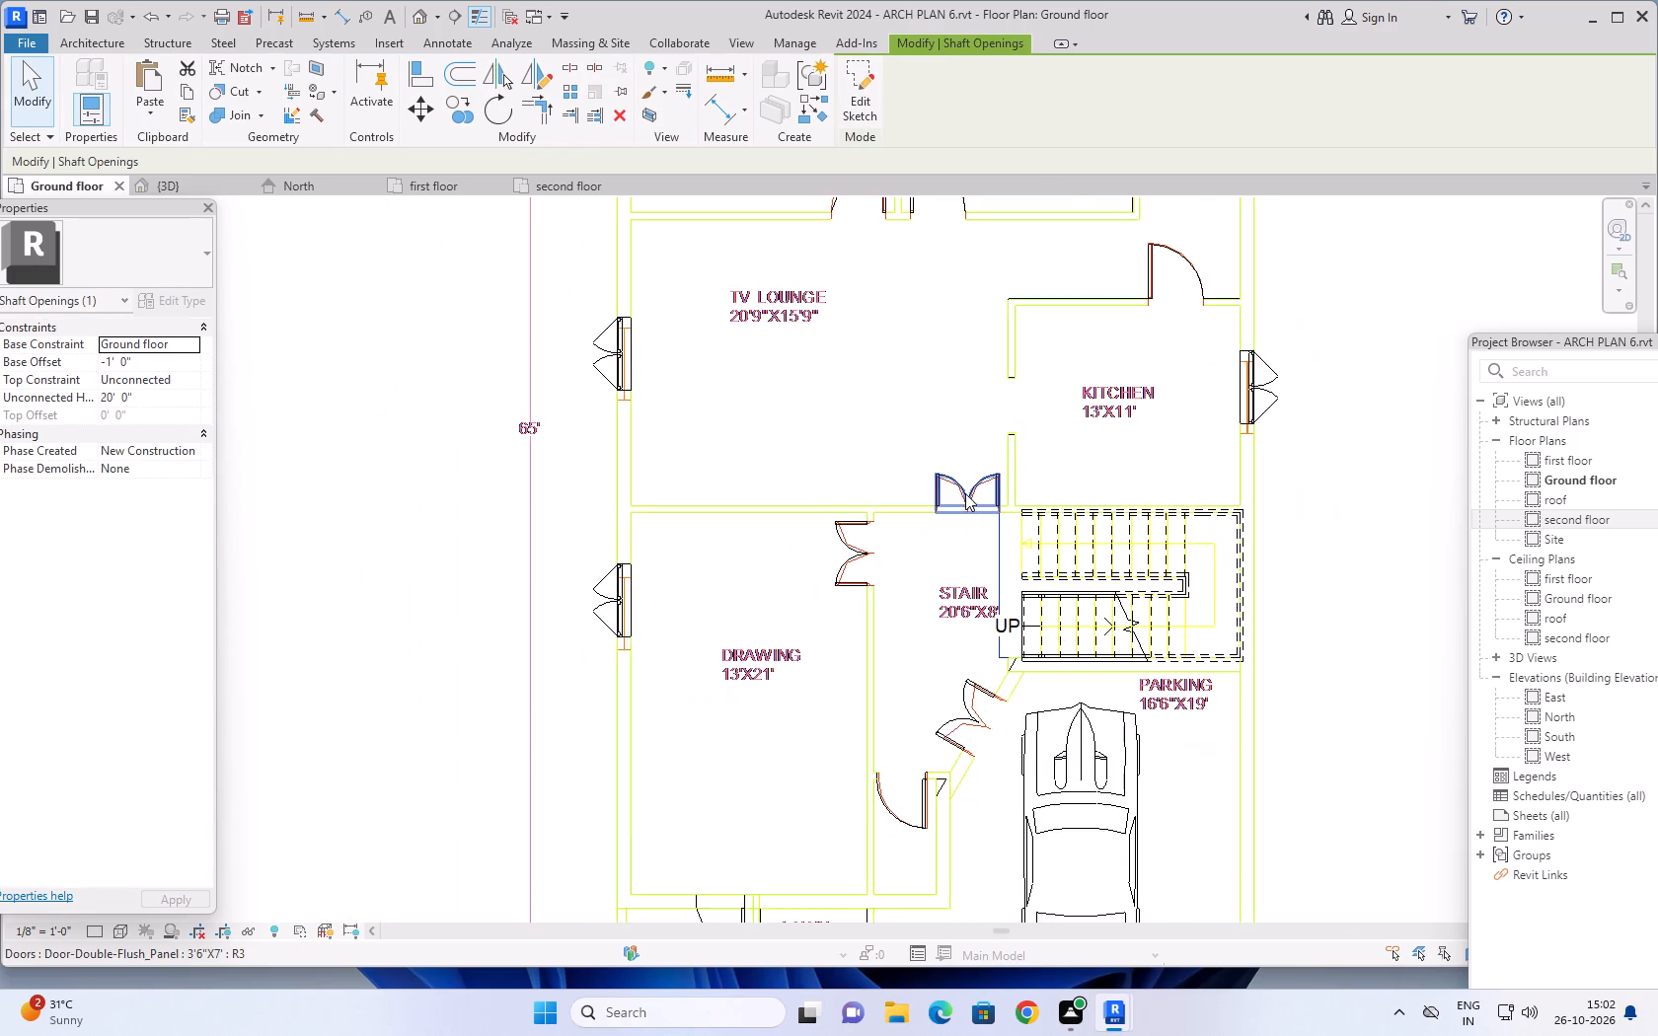
scroll(965, 497, "down", 3)
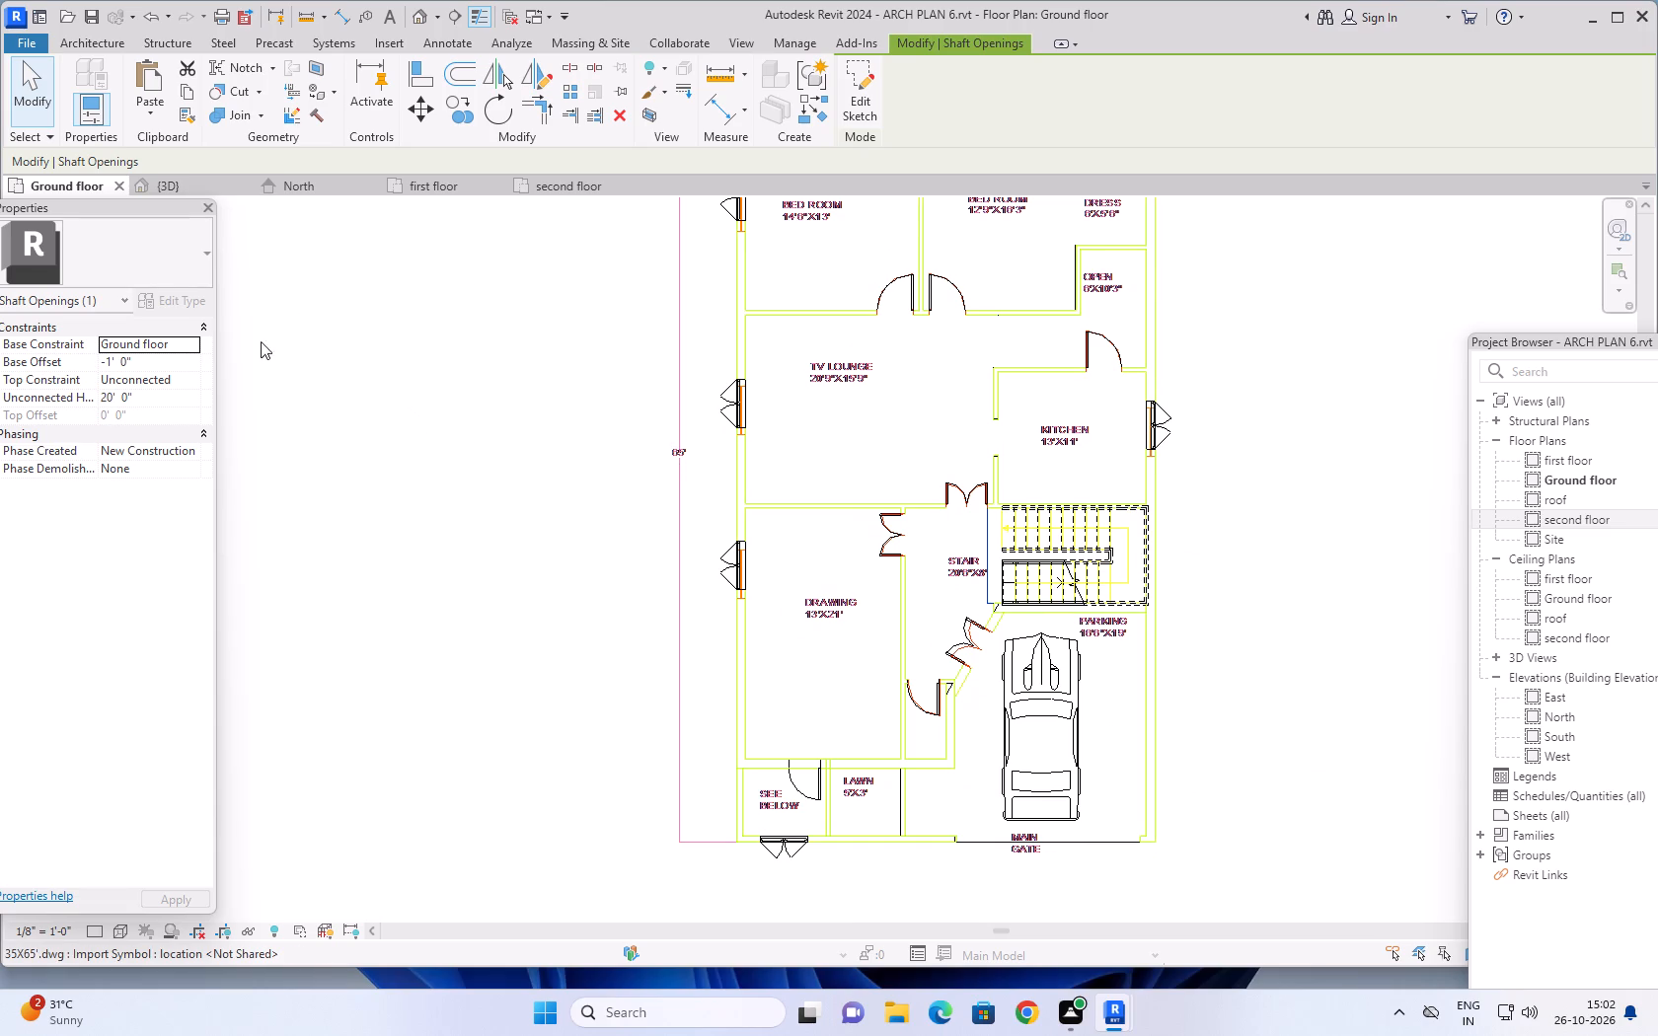
In the 3D view, stretch the shaft opening through the top slab, with base offset about 1'-0" and height about 25'-11".
left_click(188, 176)
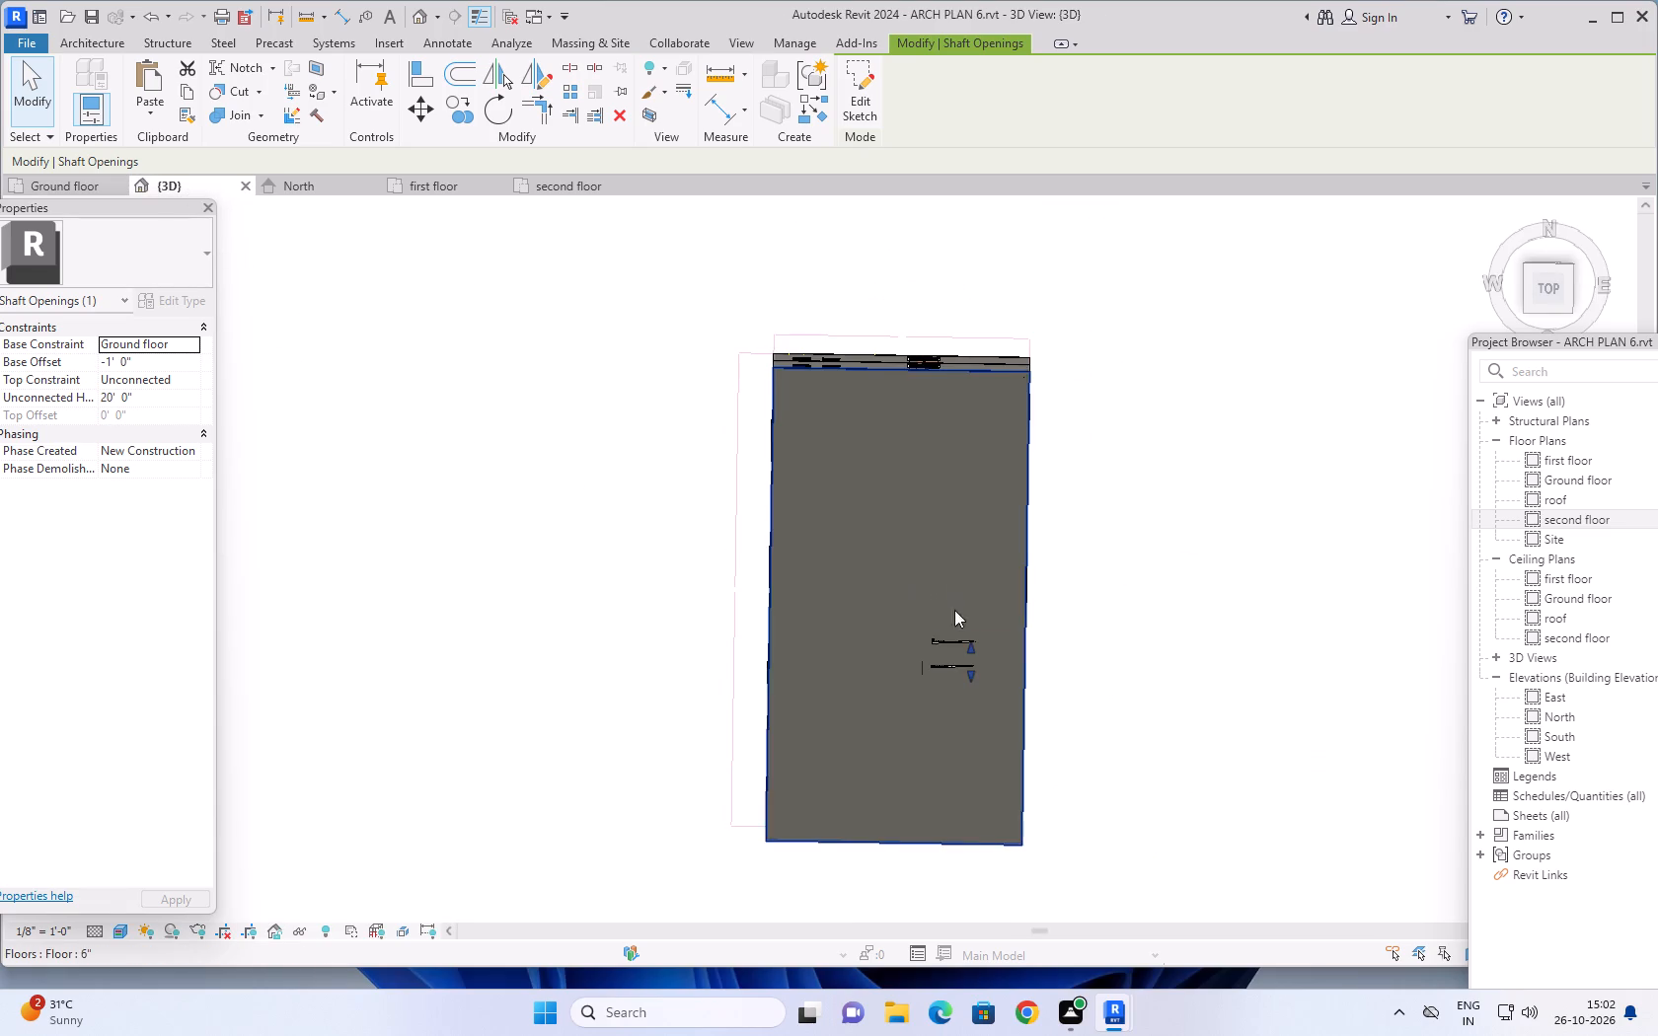
middle_click_drag(1169, 713, 1053, 372, "shift")
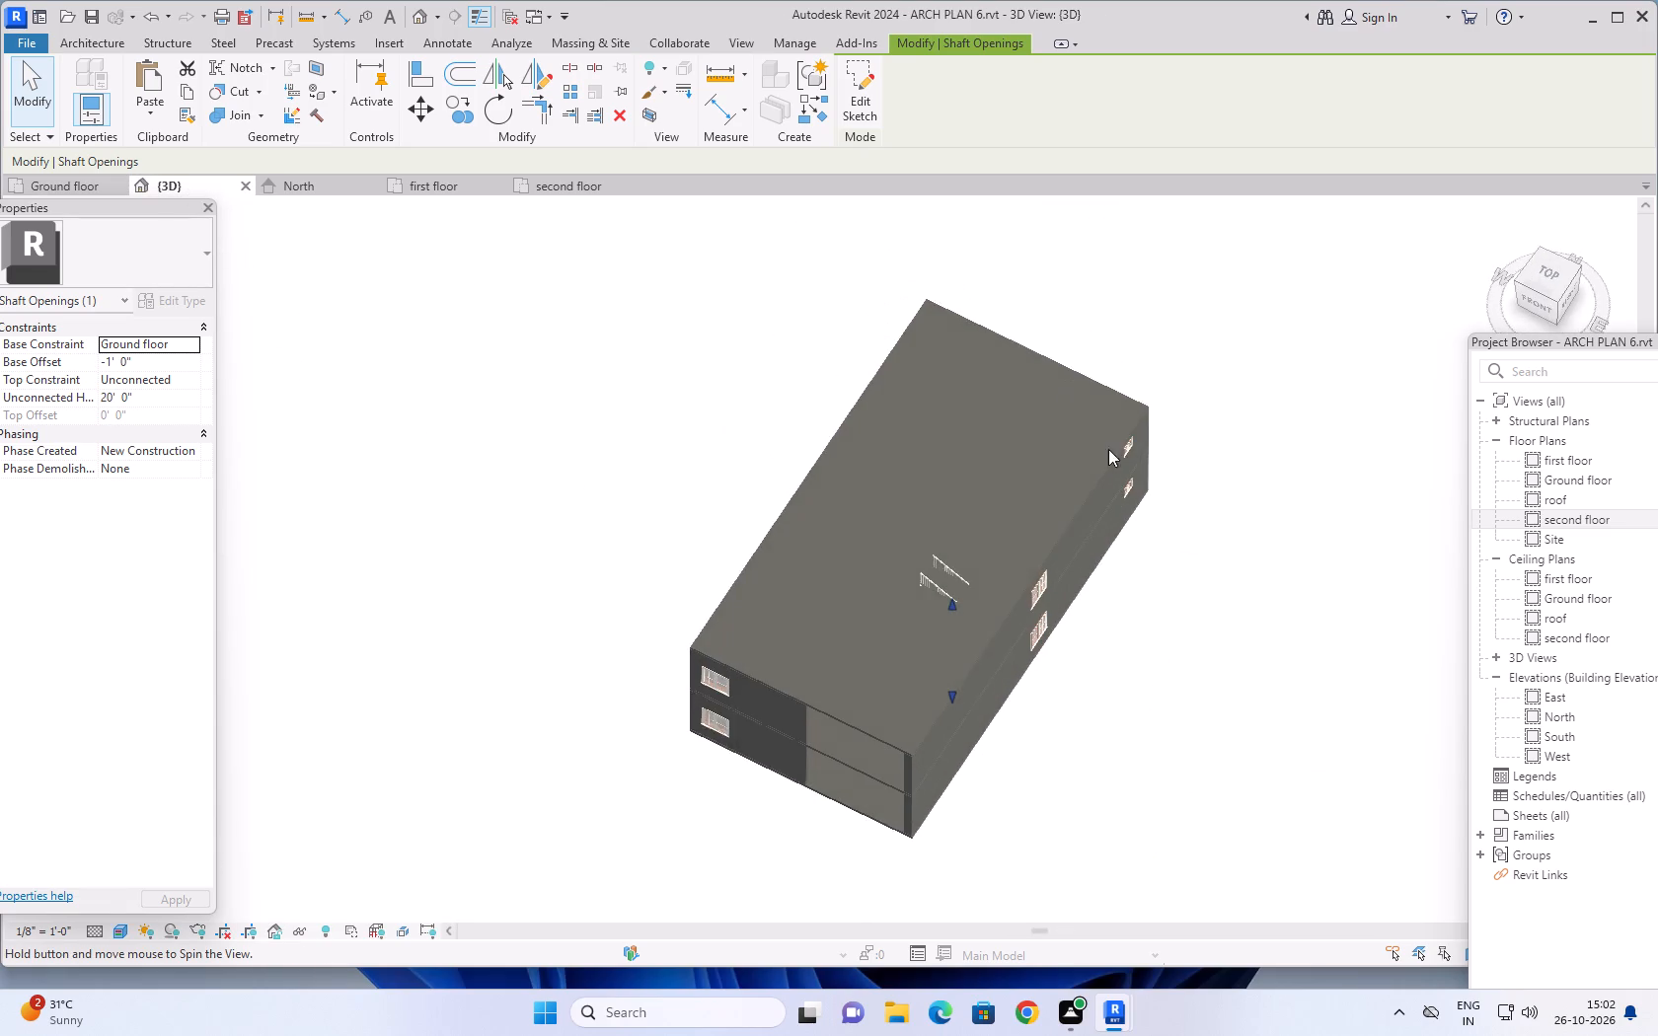
middle_click_drag(1274, 670, 1159, 304, "shift")
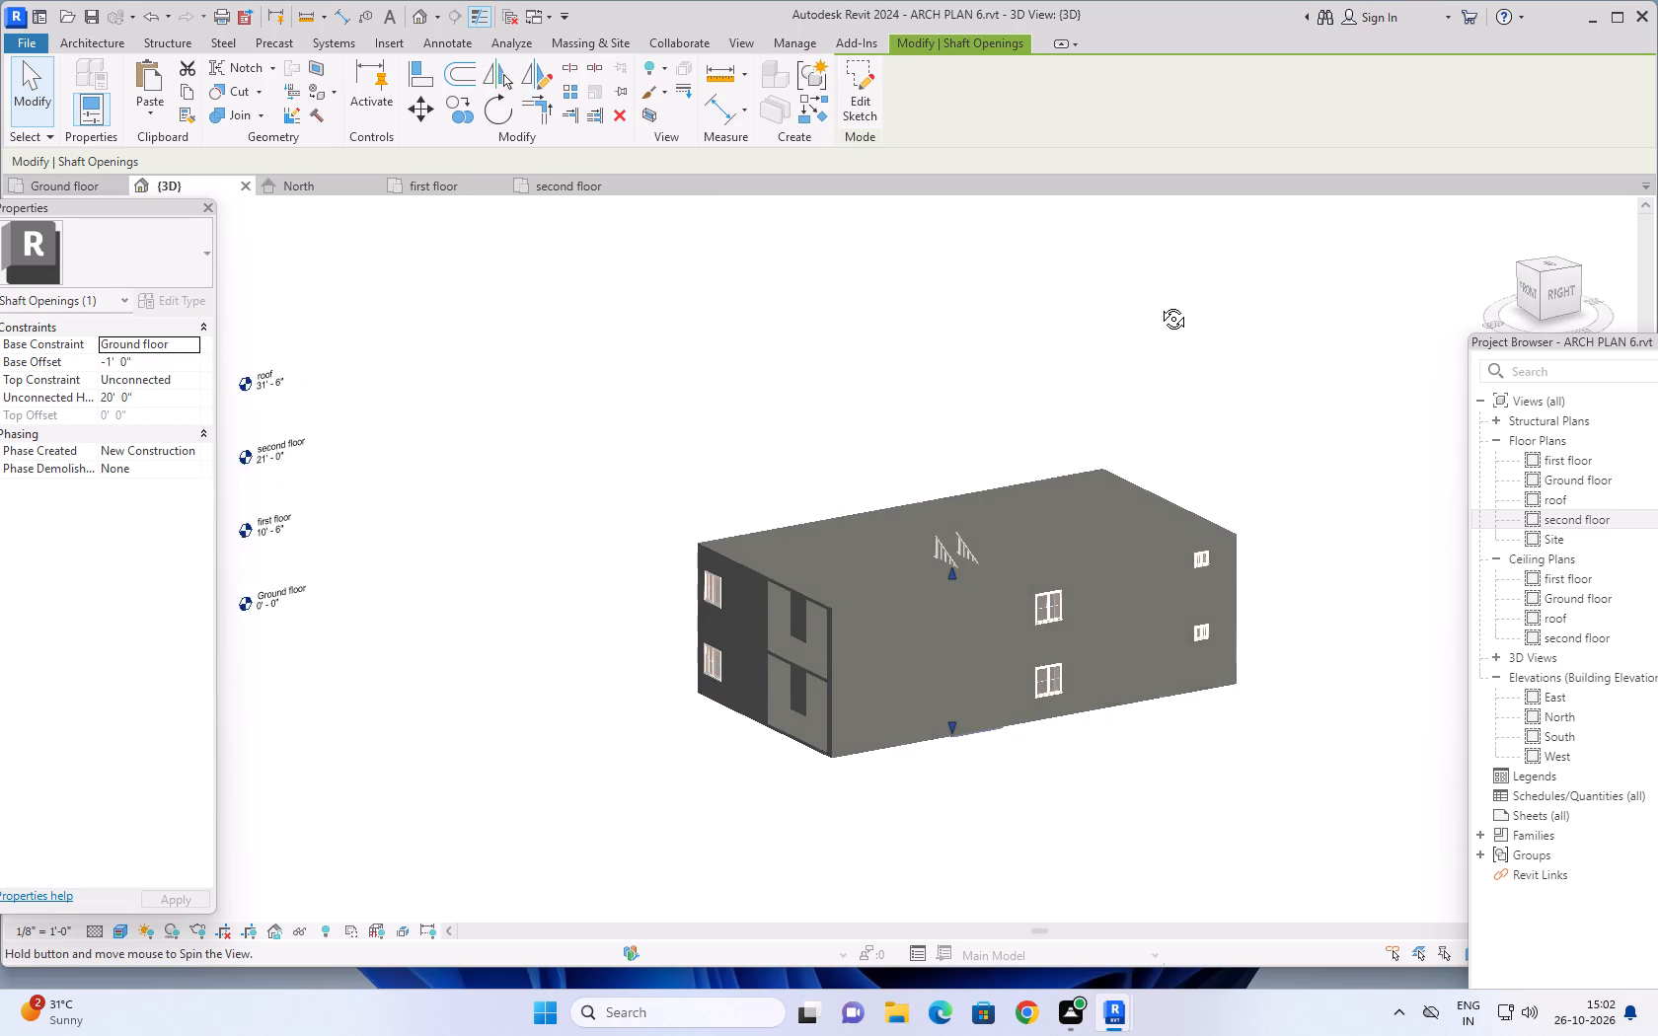
middle_click_drag(1159, 304, 1161, 304, "shift")
middle_click_drag(1092, 493, 1098, 528, "shift")
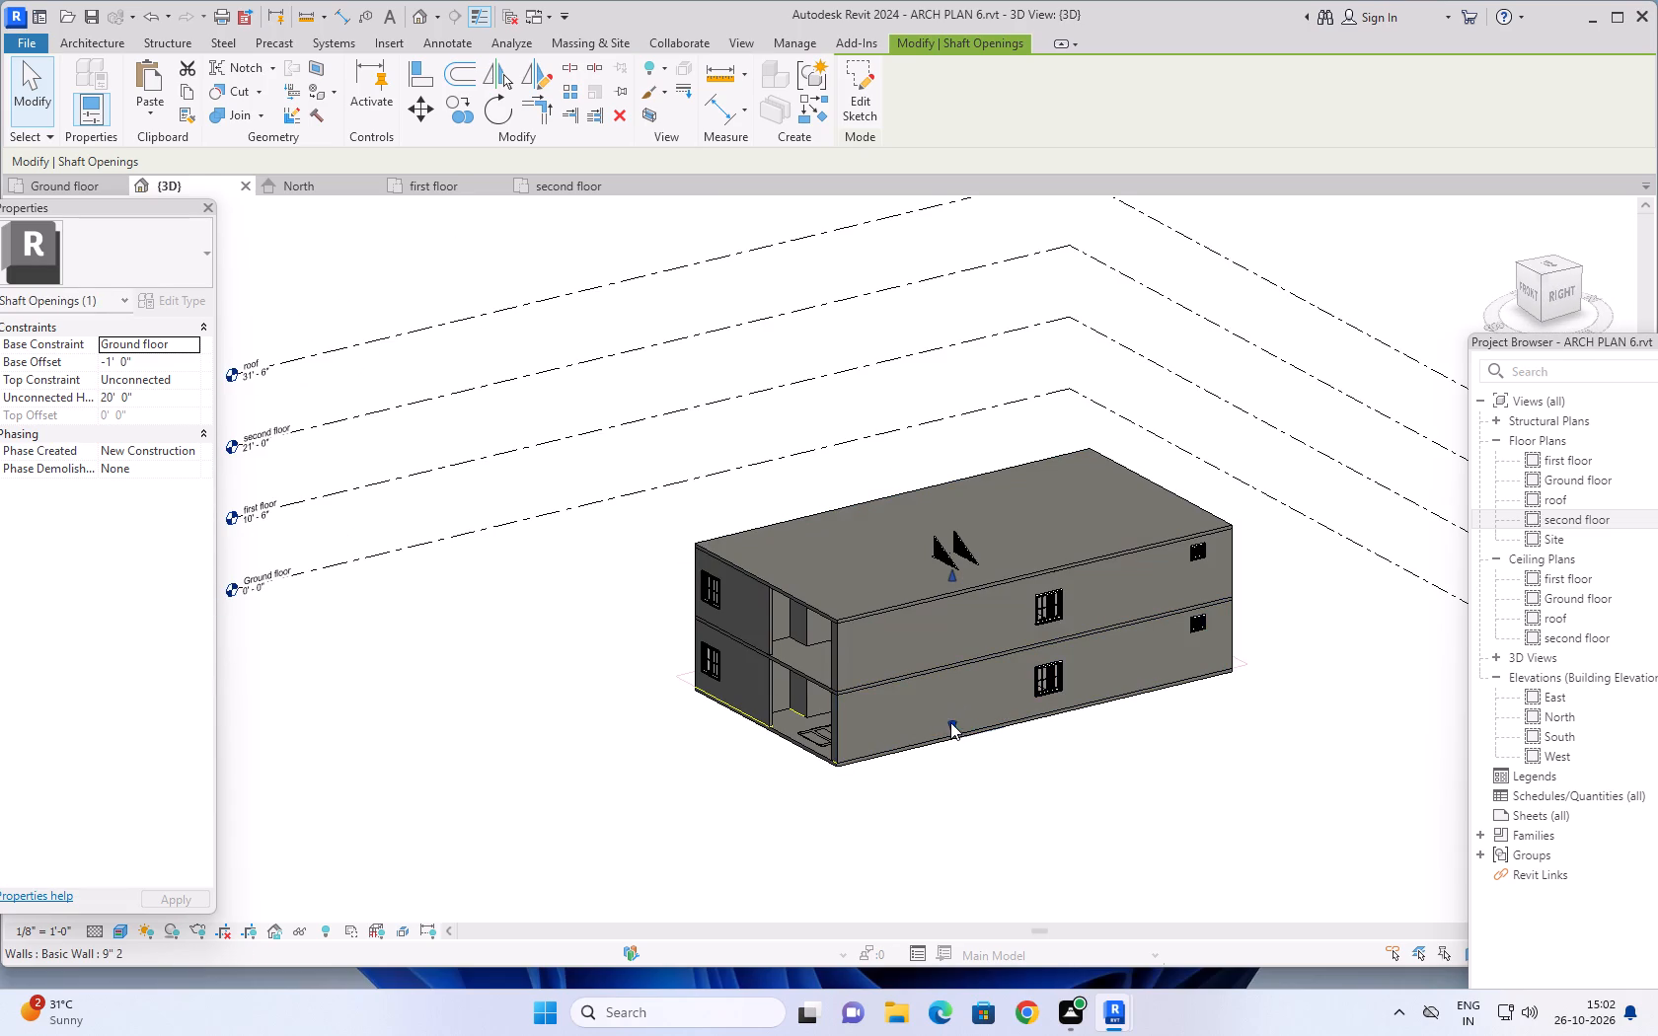
left_click_drag(950, 722, 951, 703)
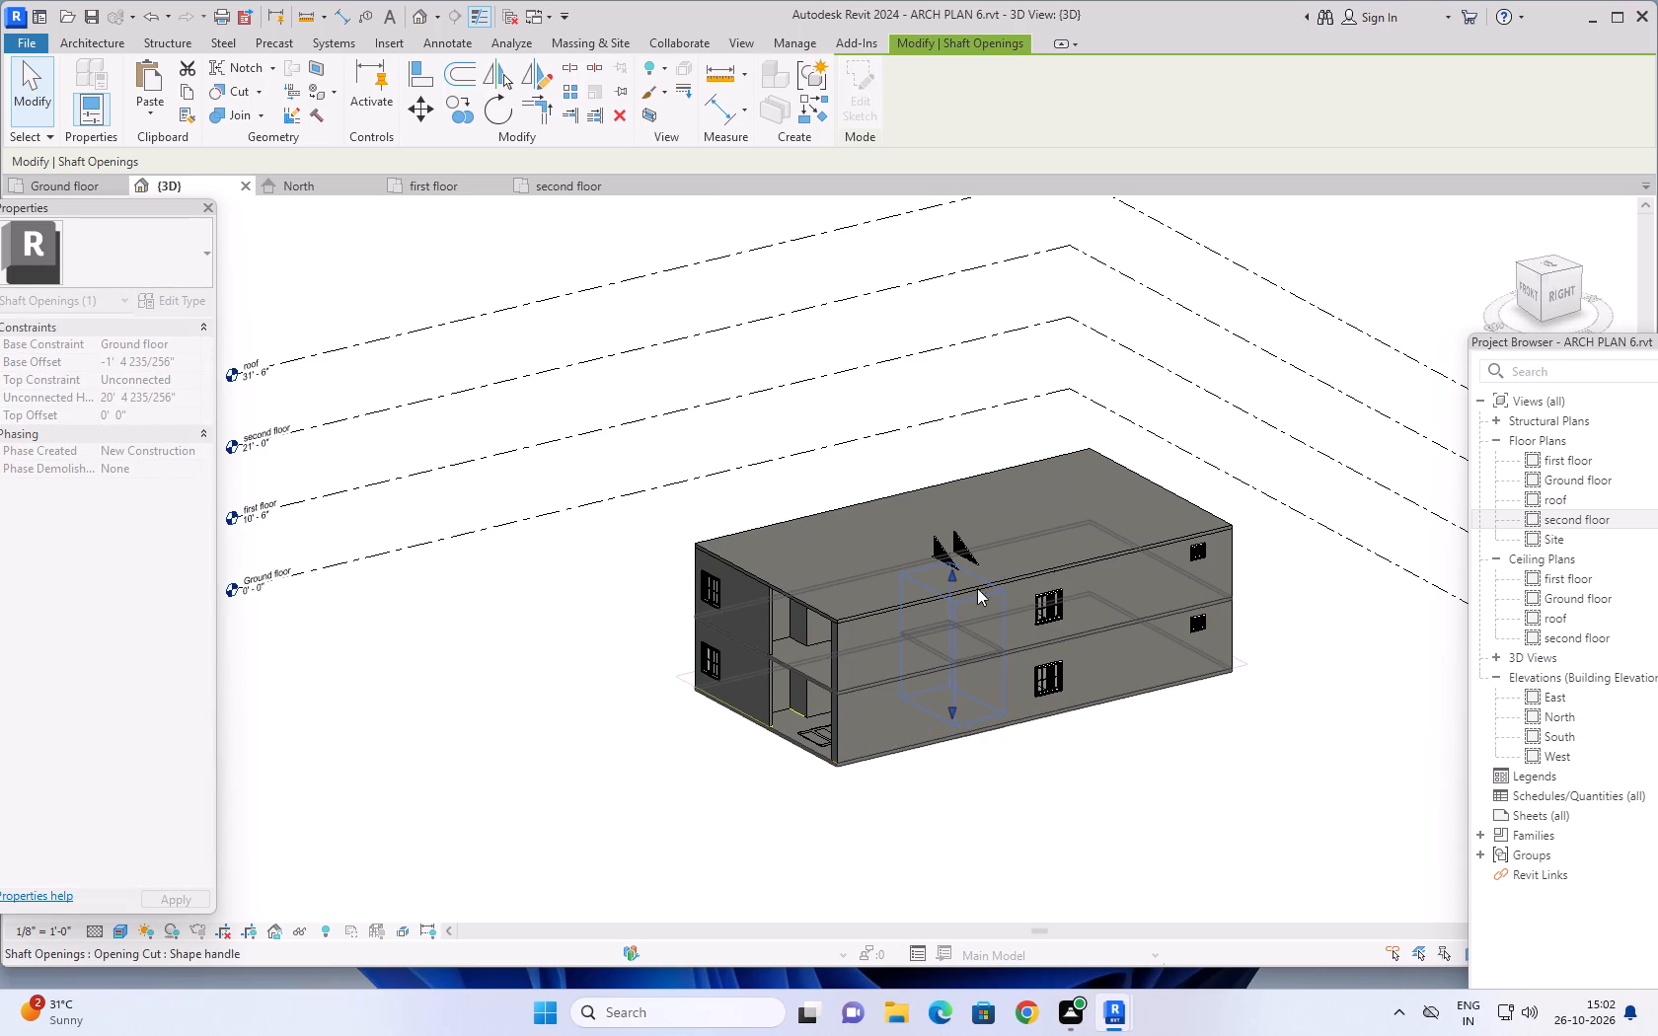
left_click_drag(951, 573, 955, 521)
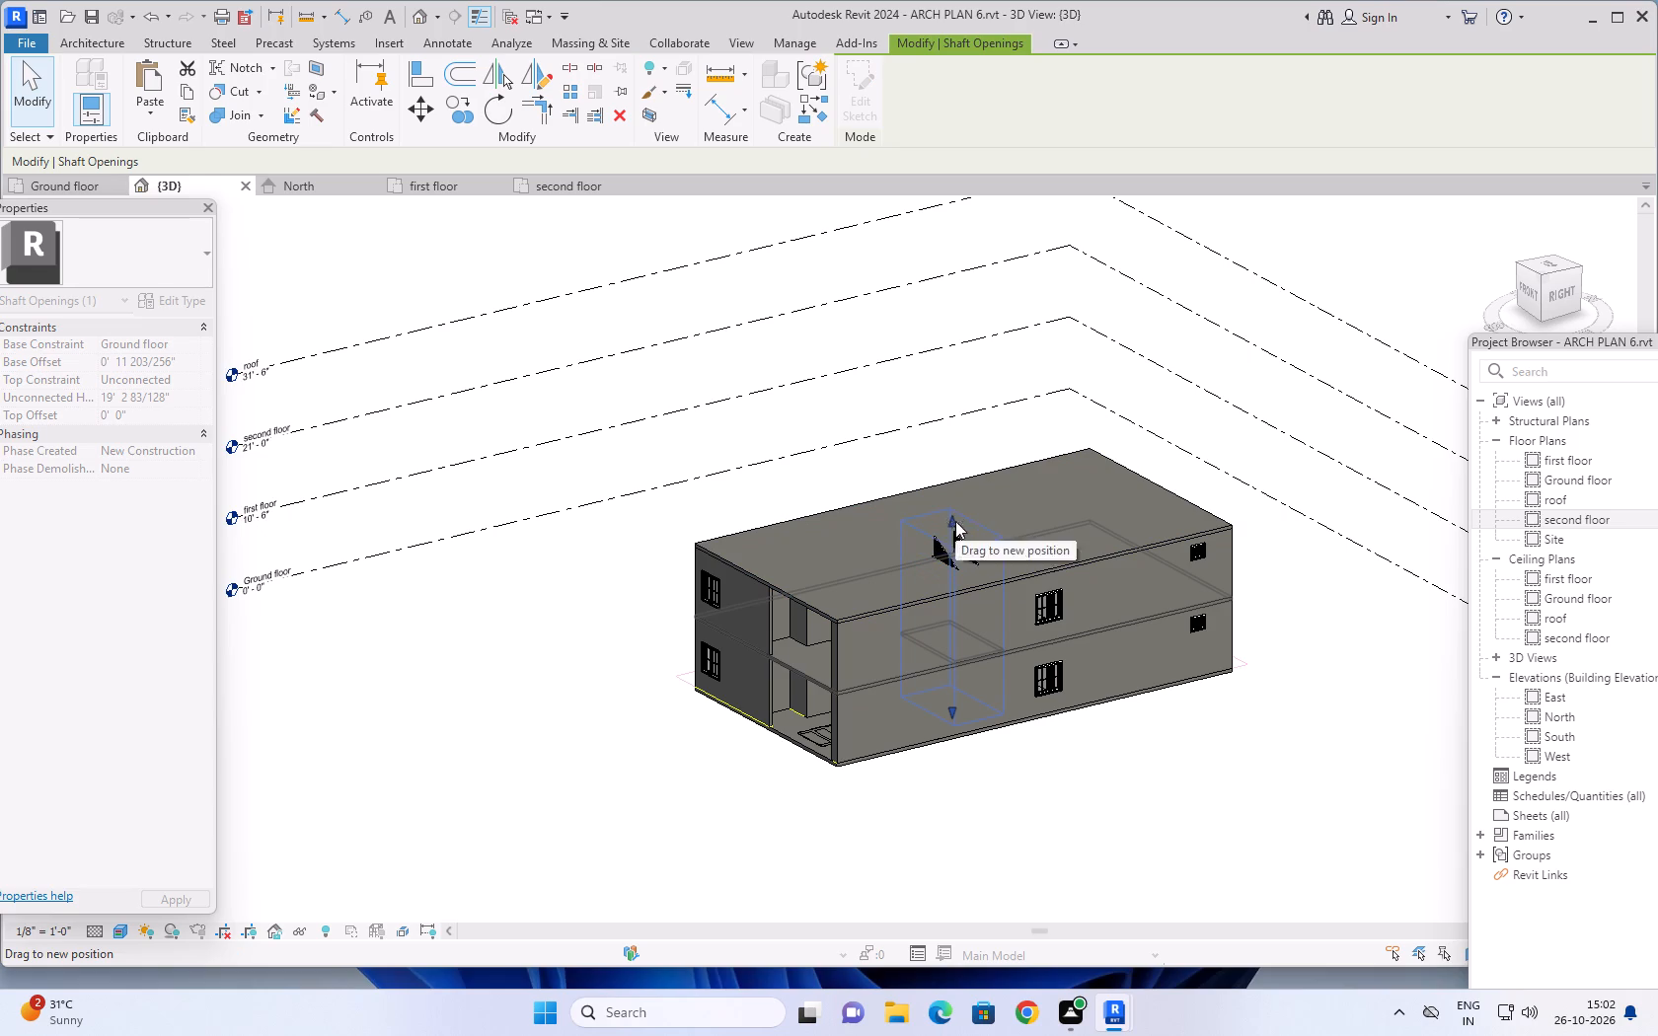
left_click(1067, 792)
Change the stair between the first and second floors to Cast-In-Place Stair Monolithic Stair with 20 desired risers.
scroll(1084, 797, "down", 1)
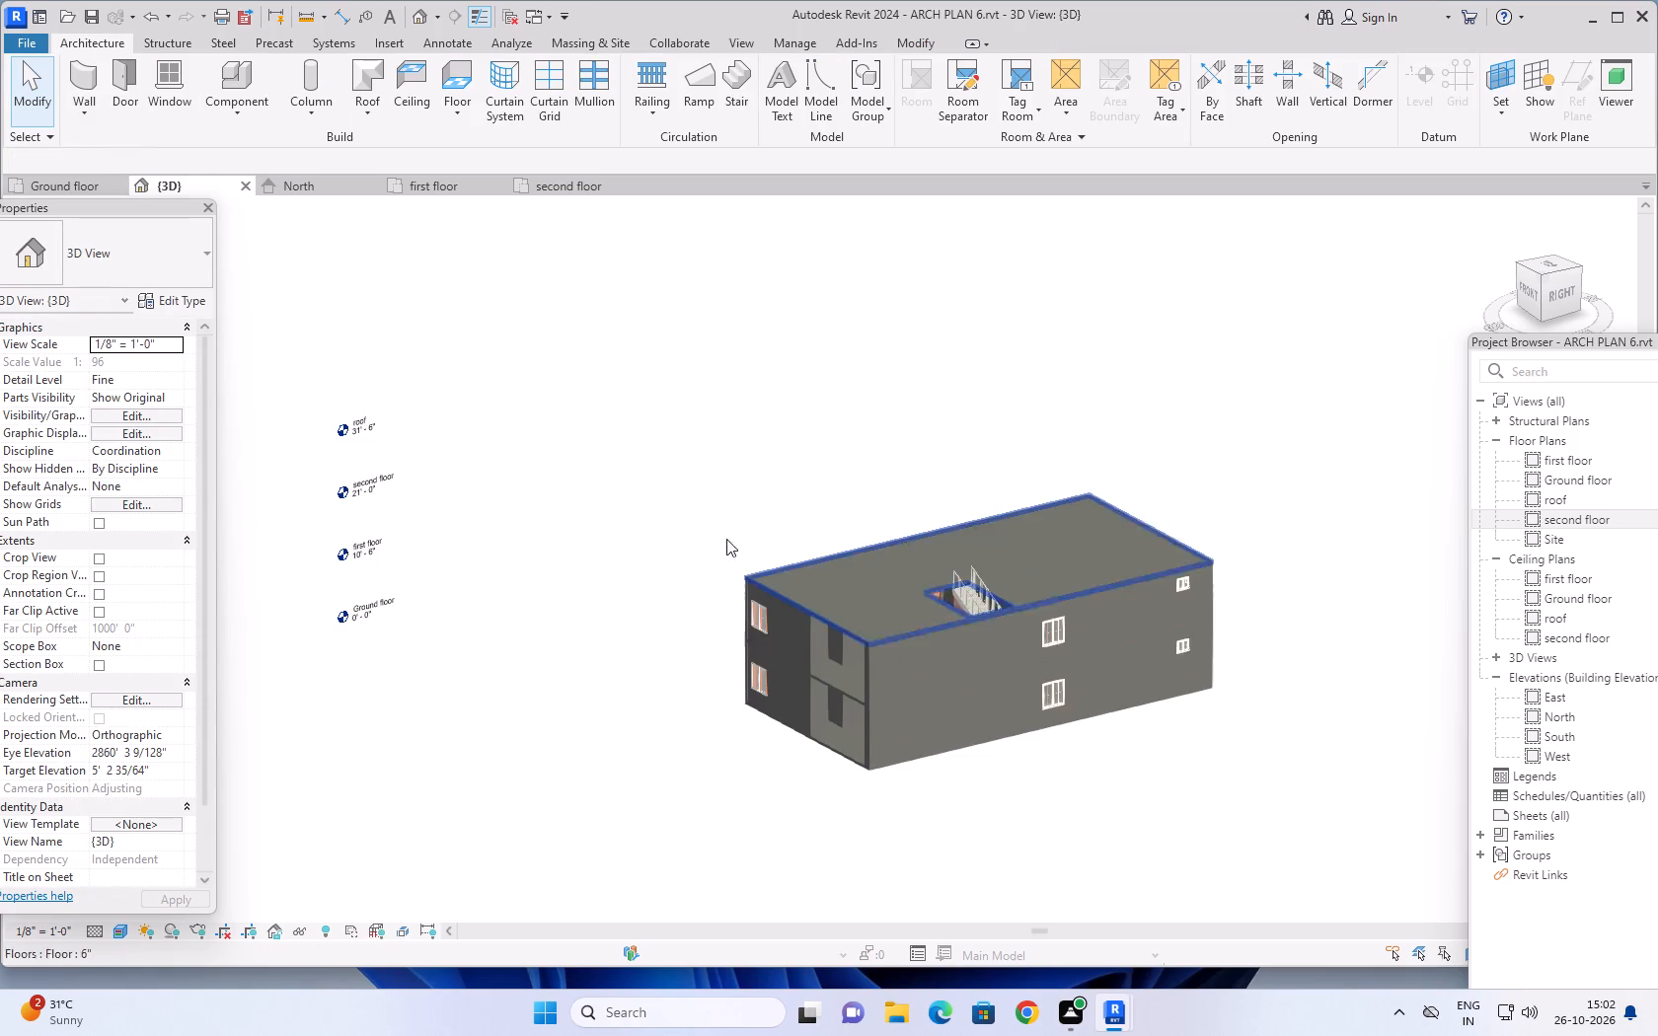
middle_click_drag(753, 391, 972, 835, "shift")
middle_click_drag(988, 837, 1003, 833, "shift")
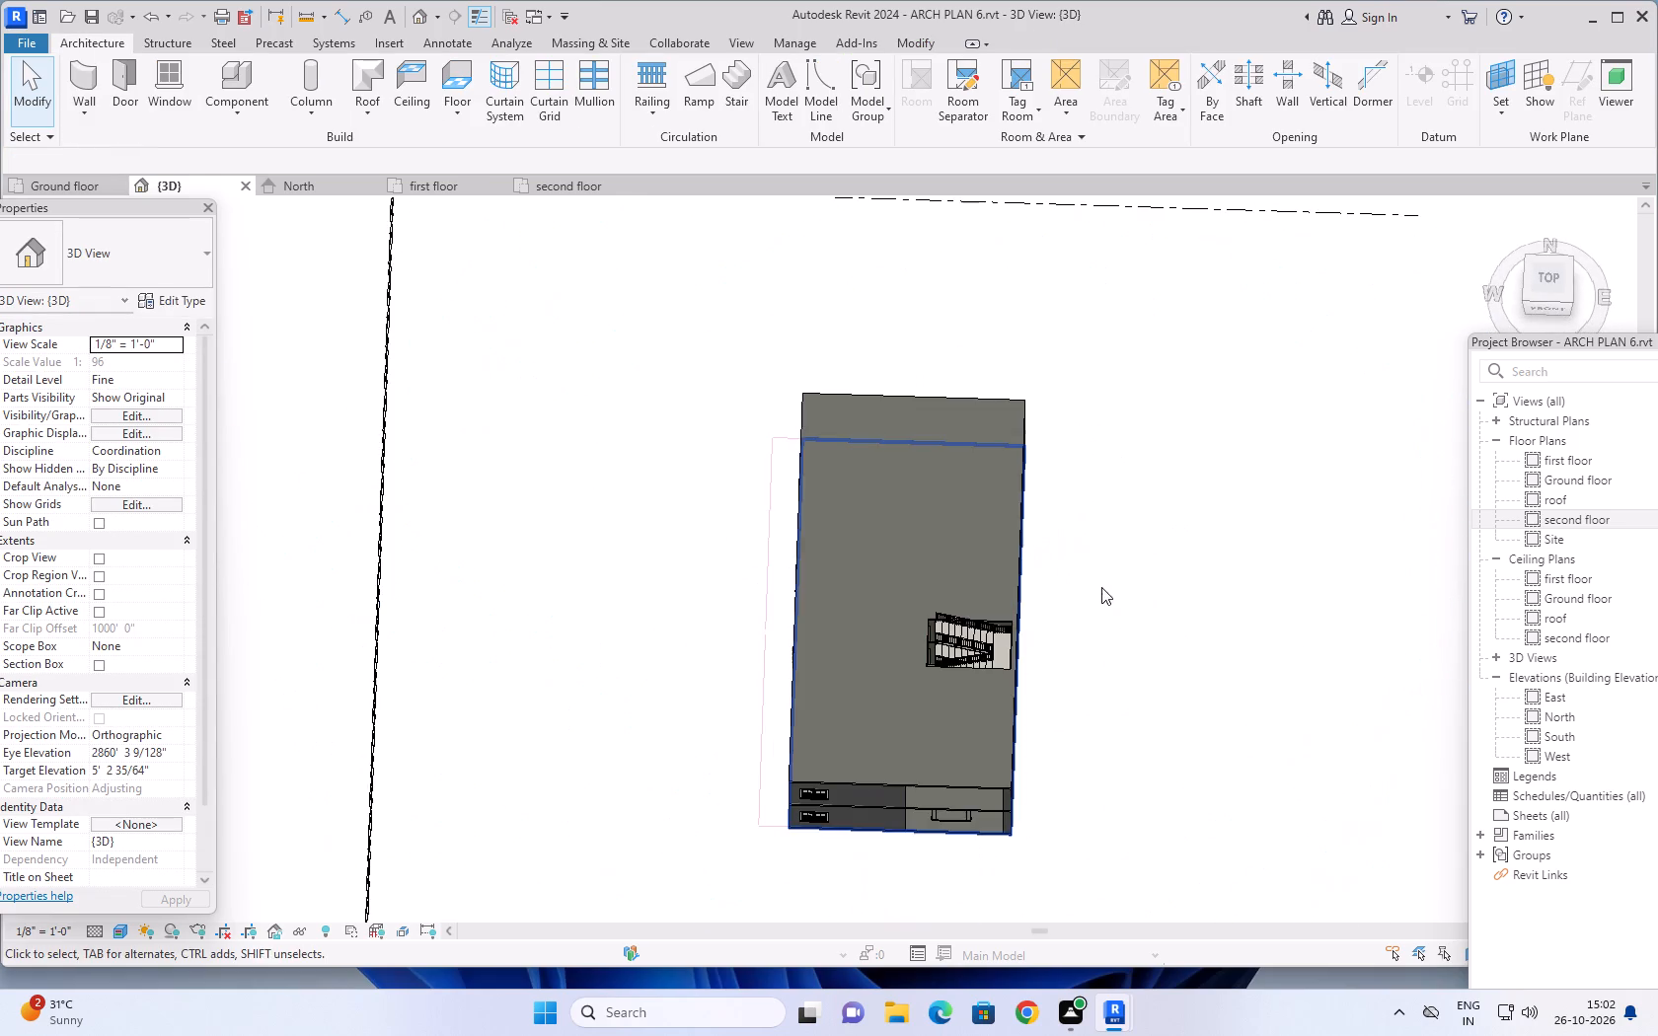
middle_click_drag(1103, 586, 1133, 796, "shift")
scroll(986, 664, "up", 6)
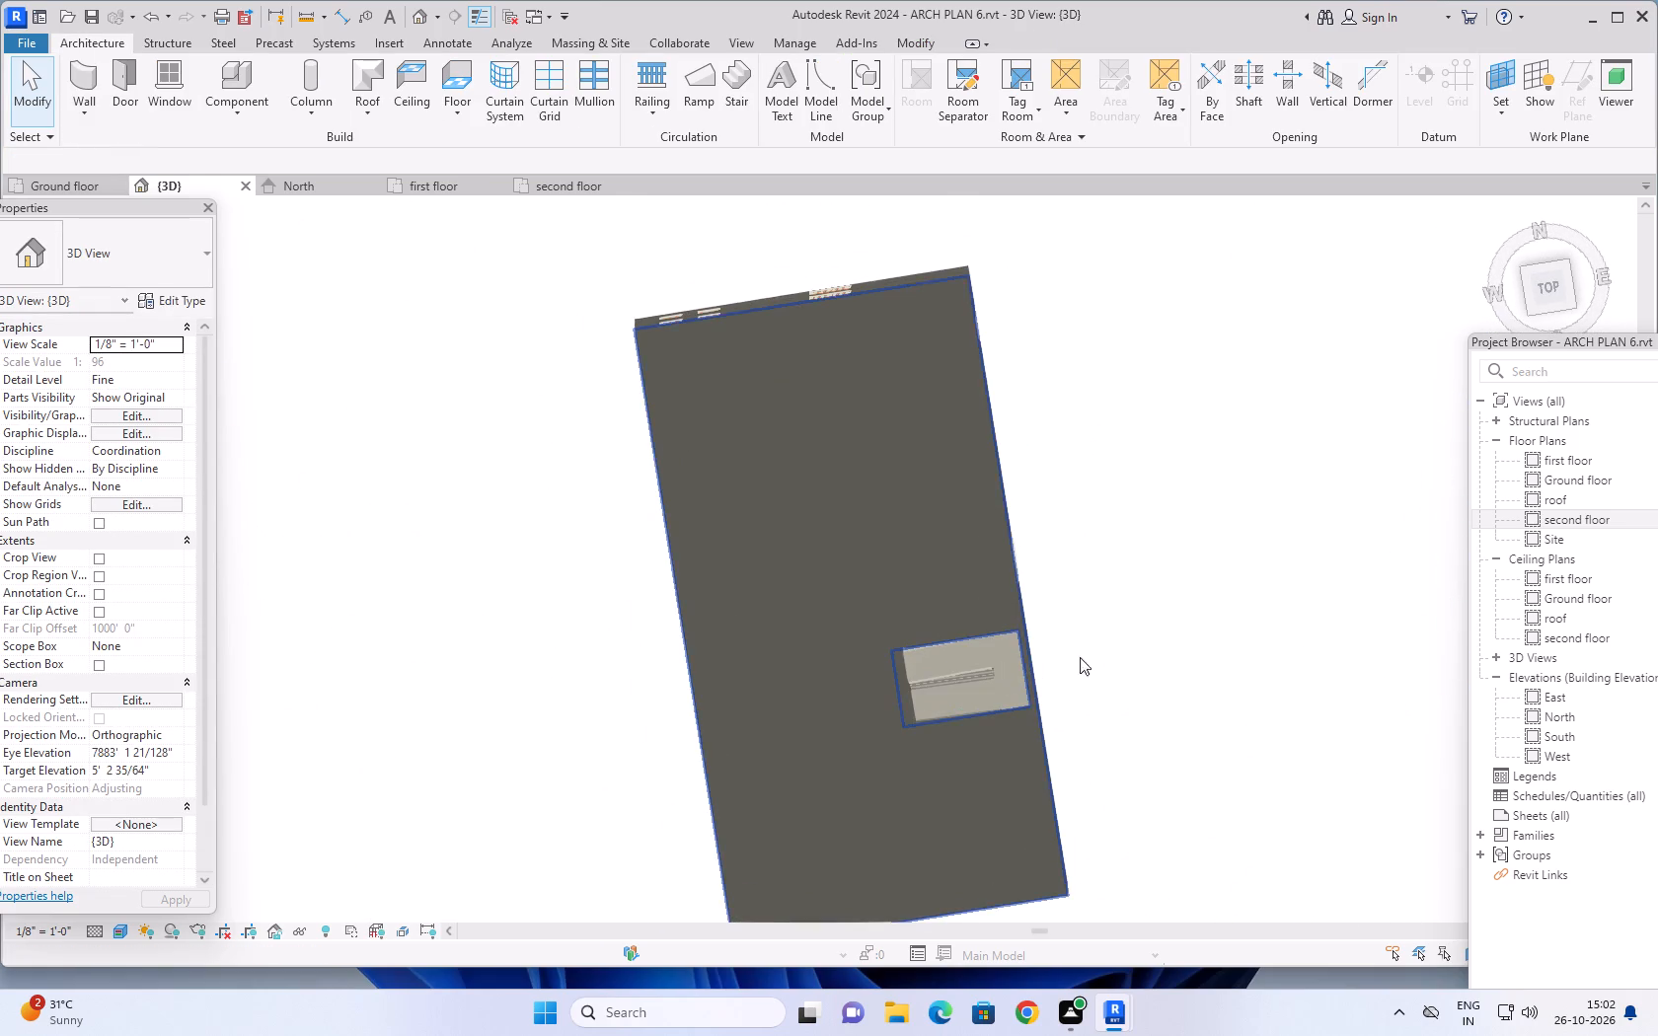
middle_click_drag(1141, 653, 1080, 766, "shift")
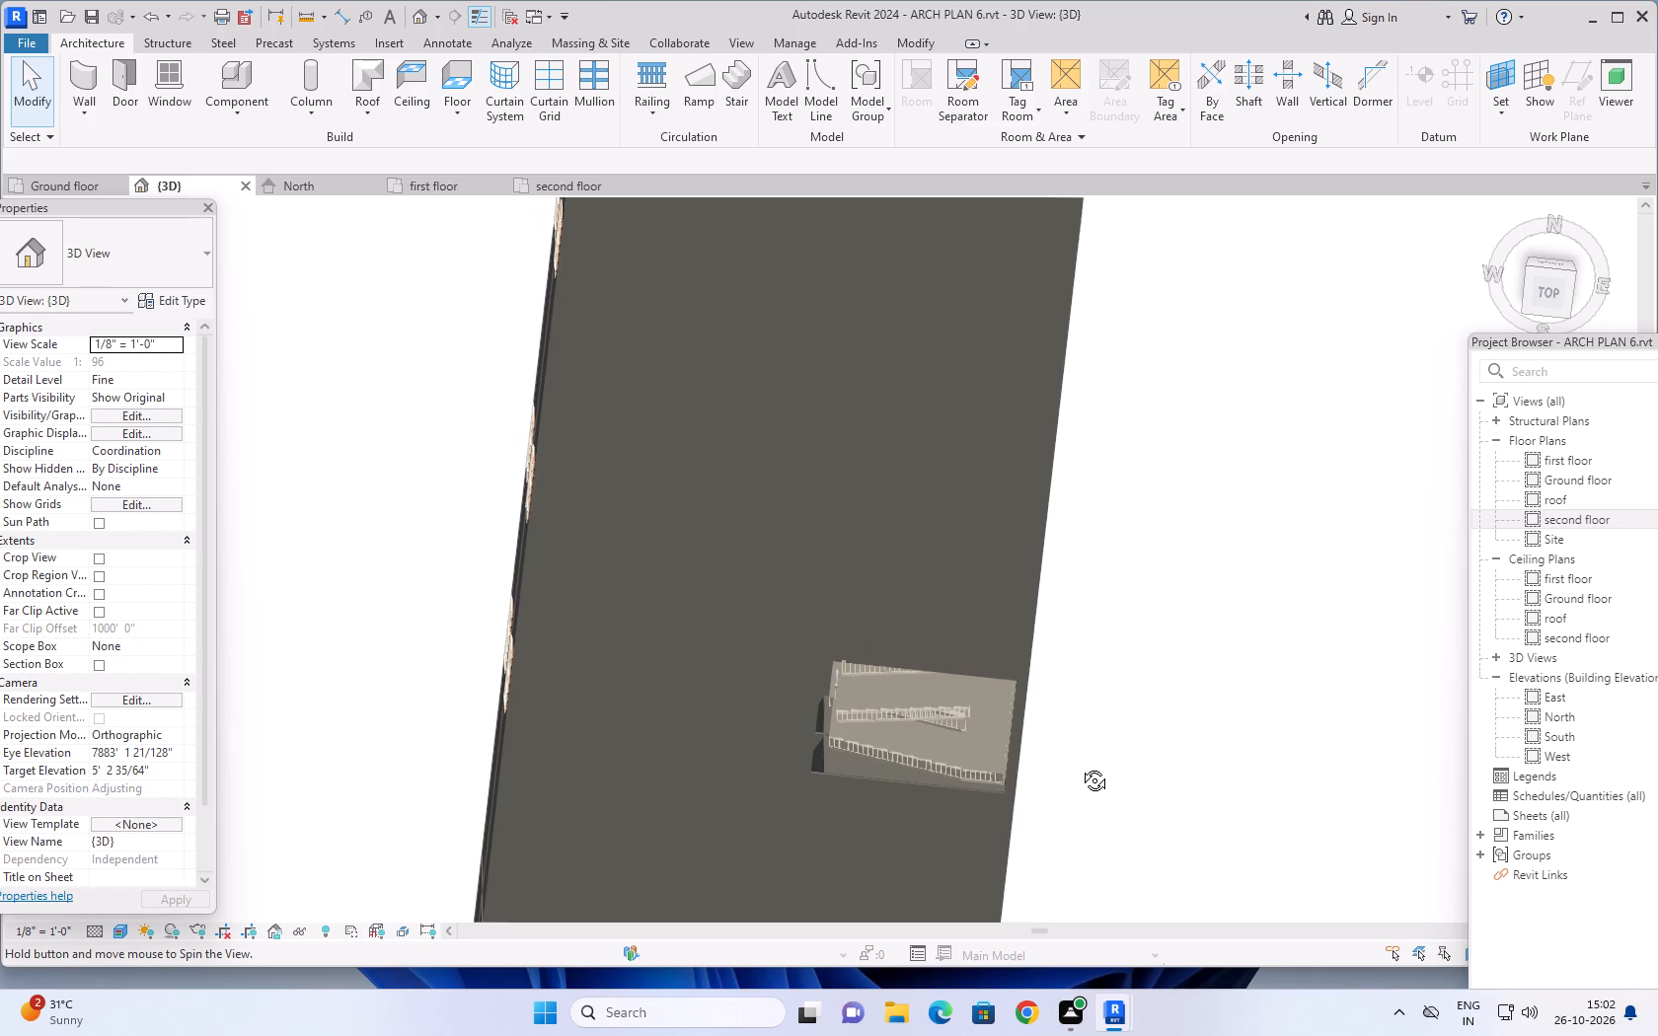
middle_click_drag(1080, 766, 1132, 752, "shift")
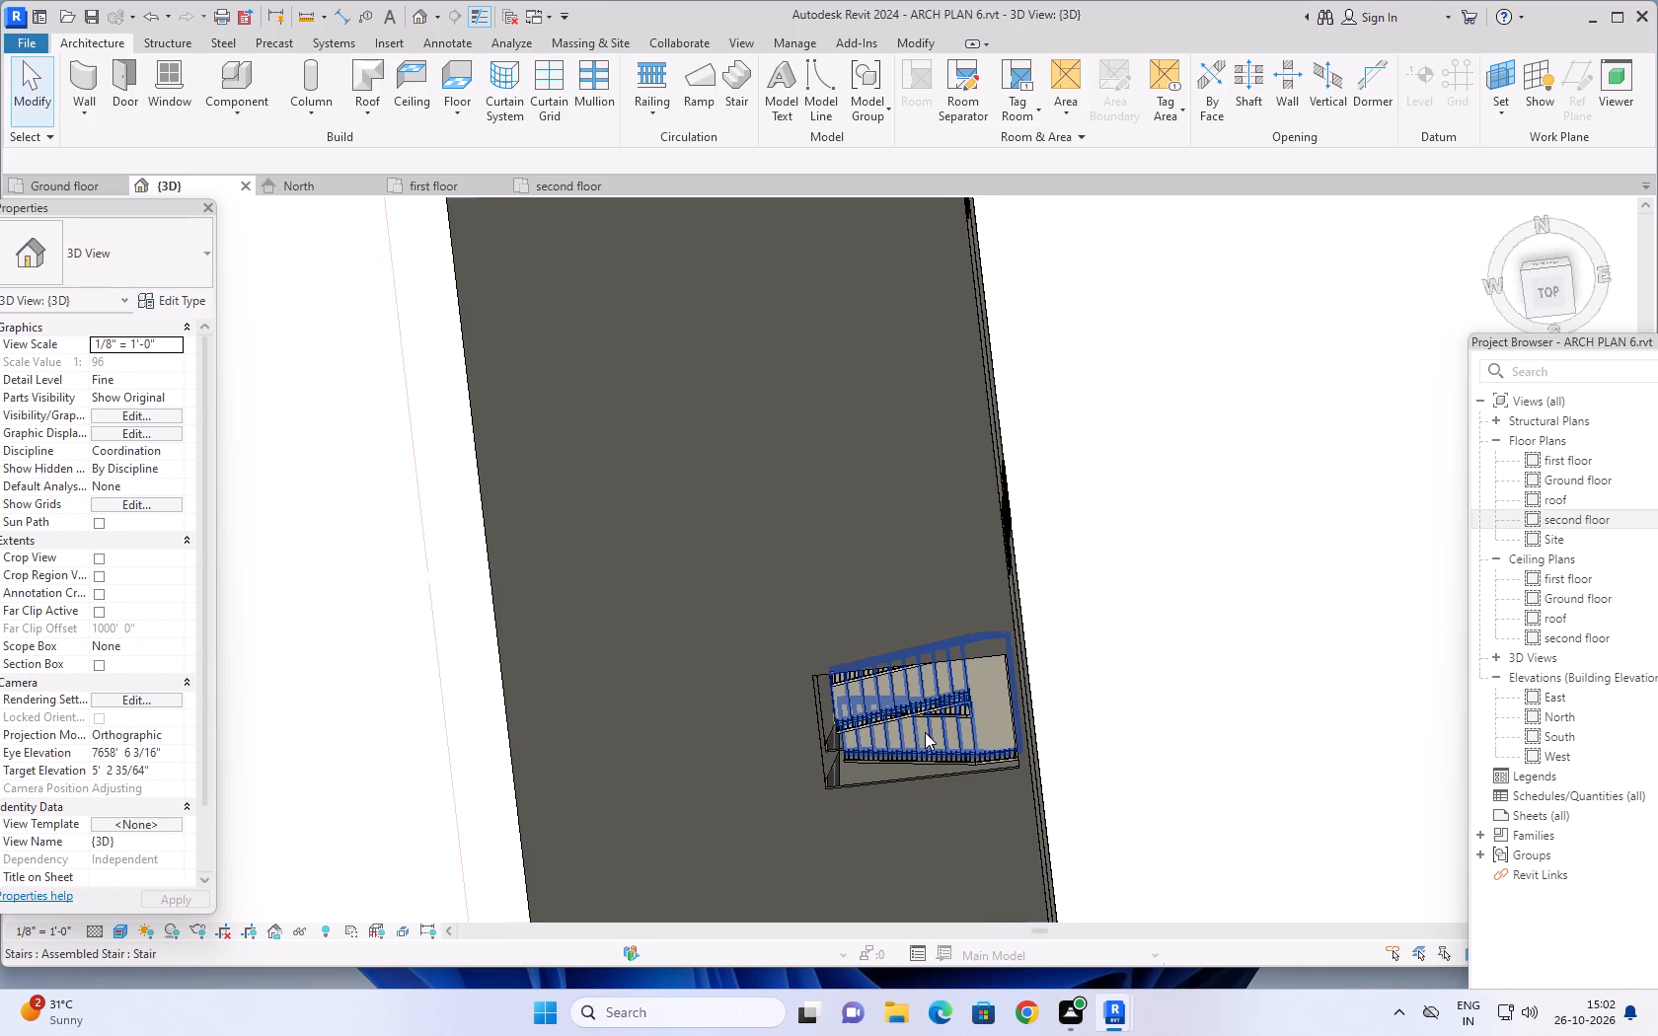
left_click(927, 743)
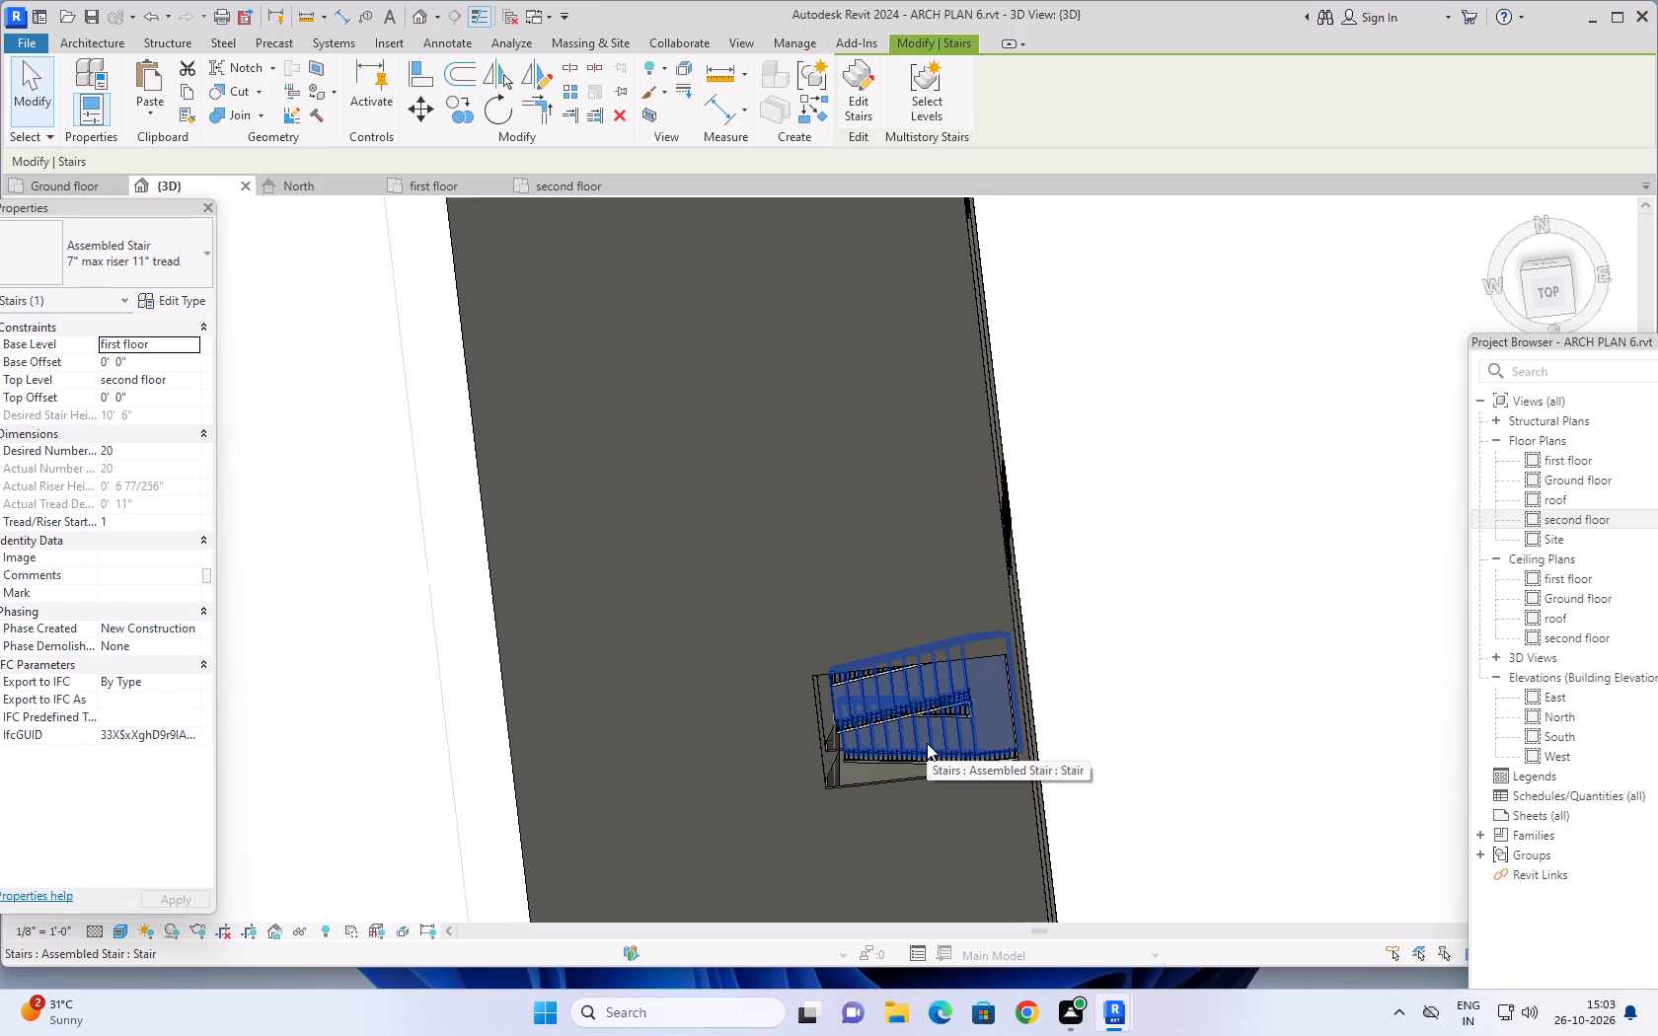
left_click(192, 264)
left_click(124, 407)
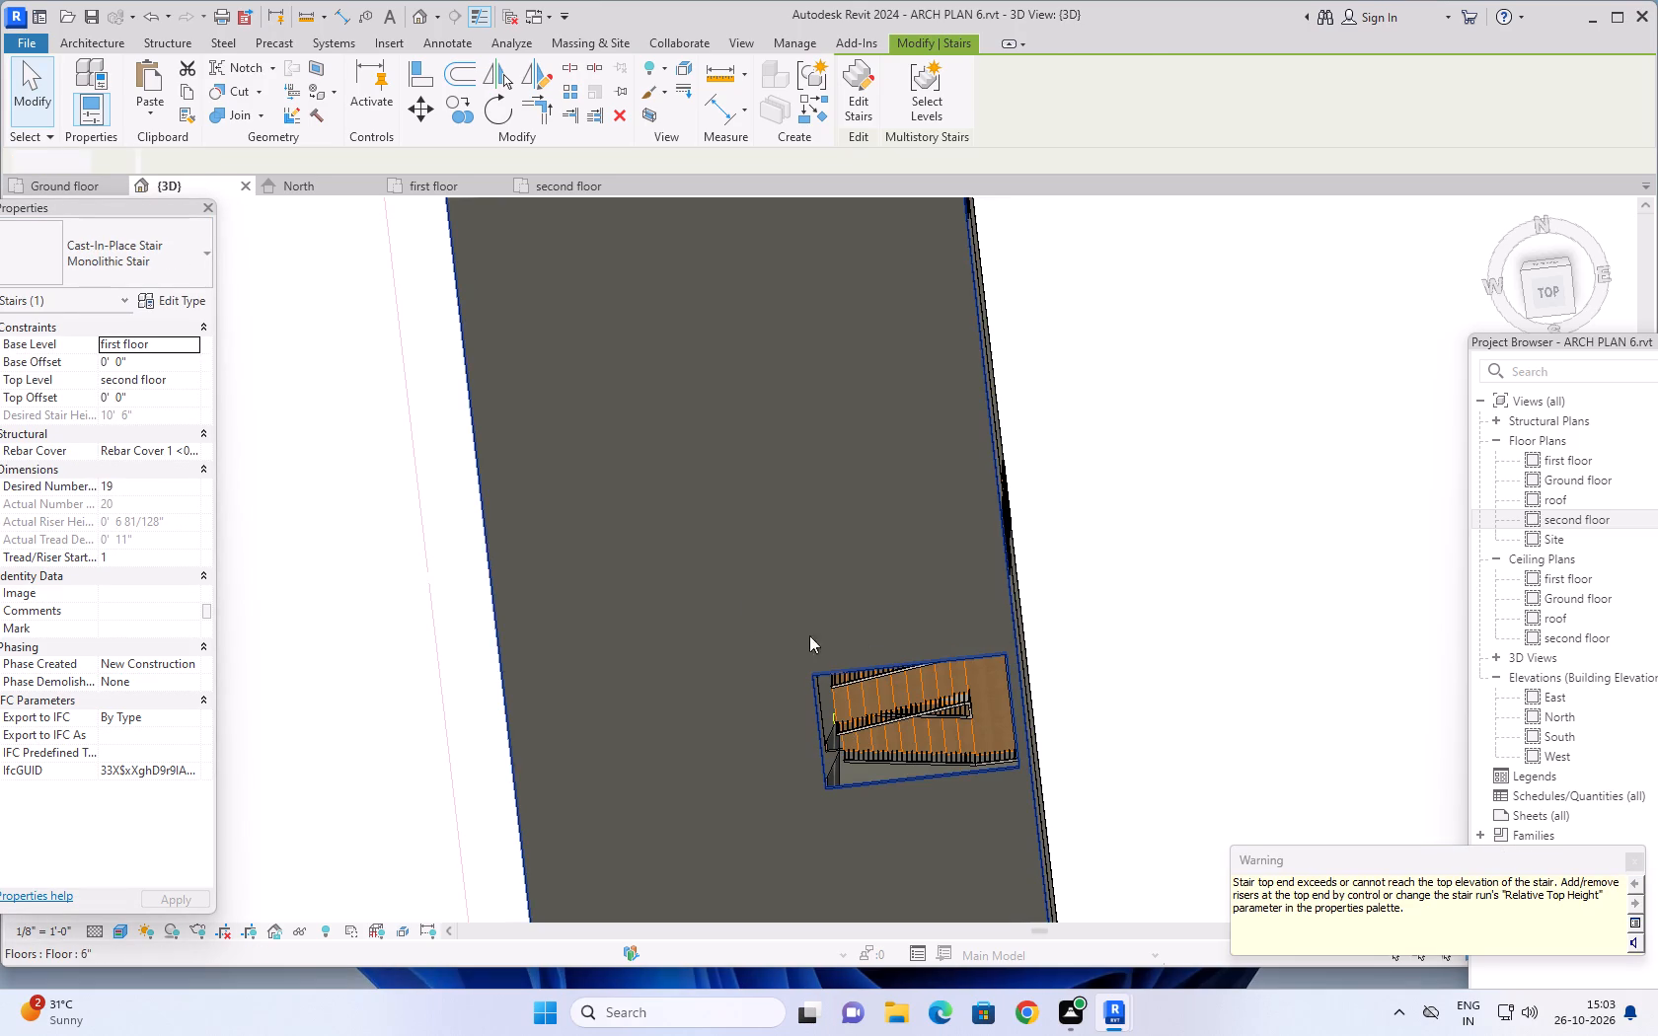
left_click(181, 487)
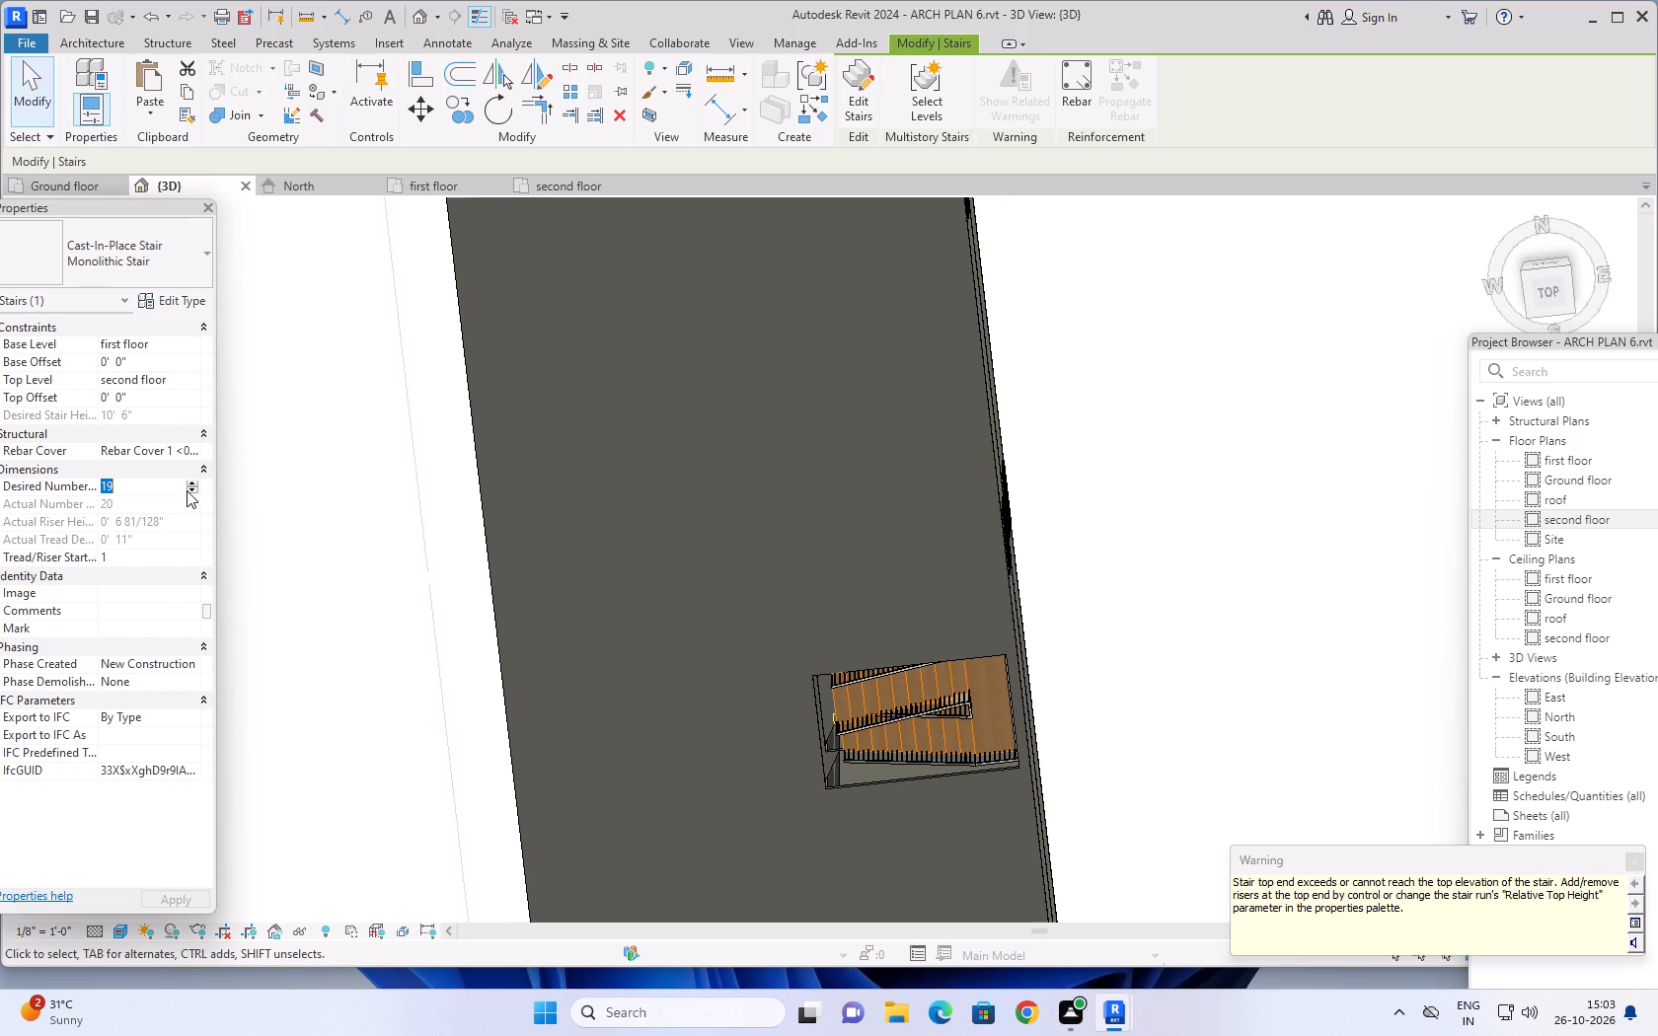
left_click(191, 481)
left_click(163, 897)
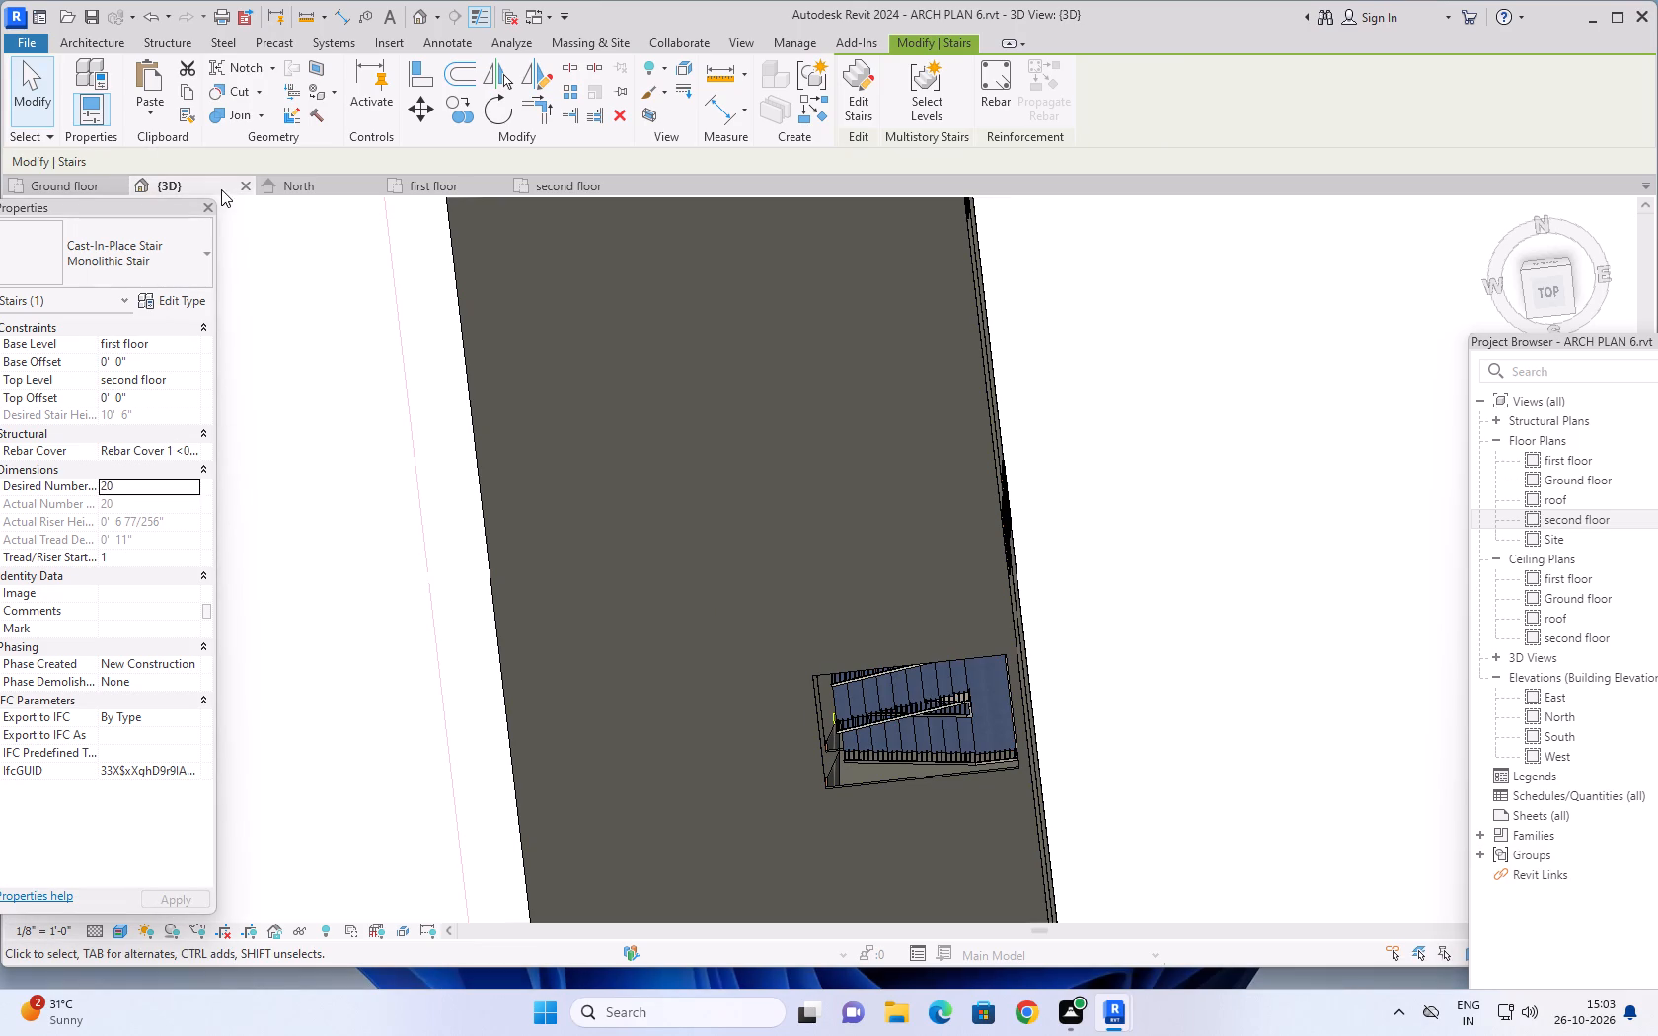
In the Ground floor plan, change the stair between the Ground floor and first floor to Cast-In-Place Stair Monolithic Stair.
left_click(57, 181)
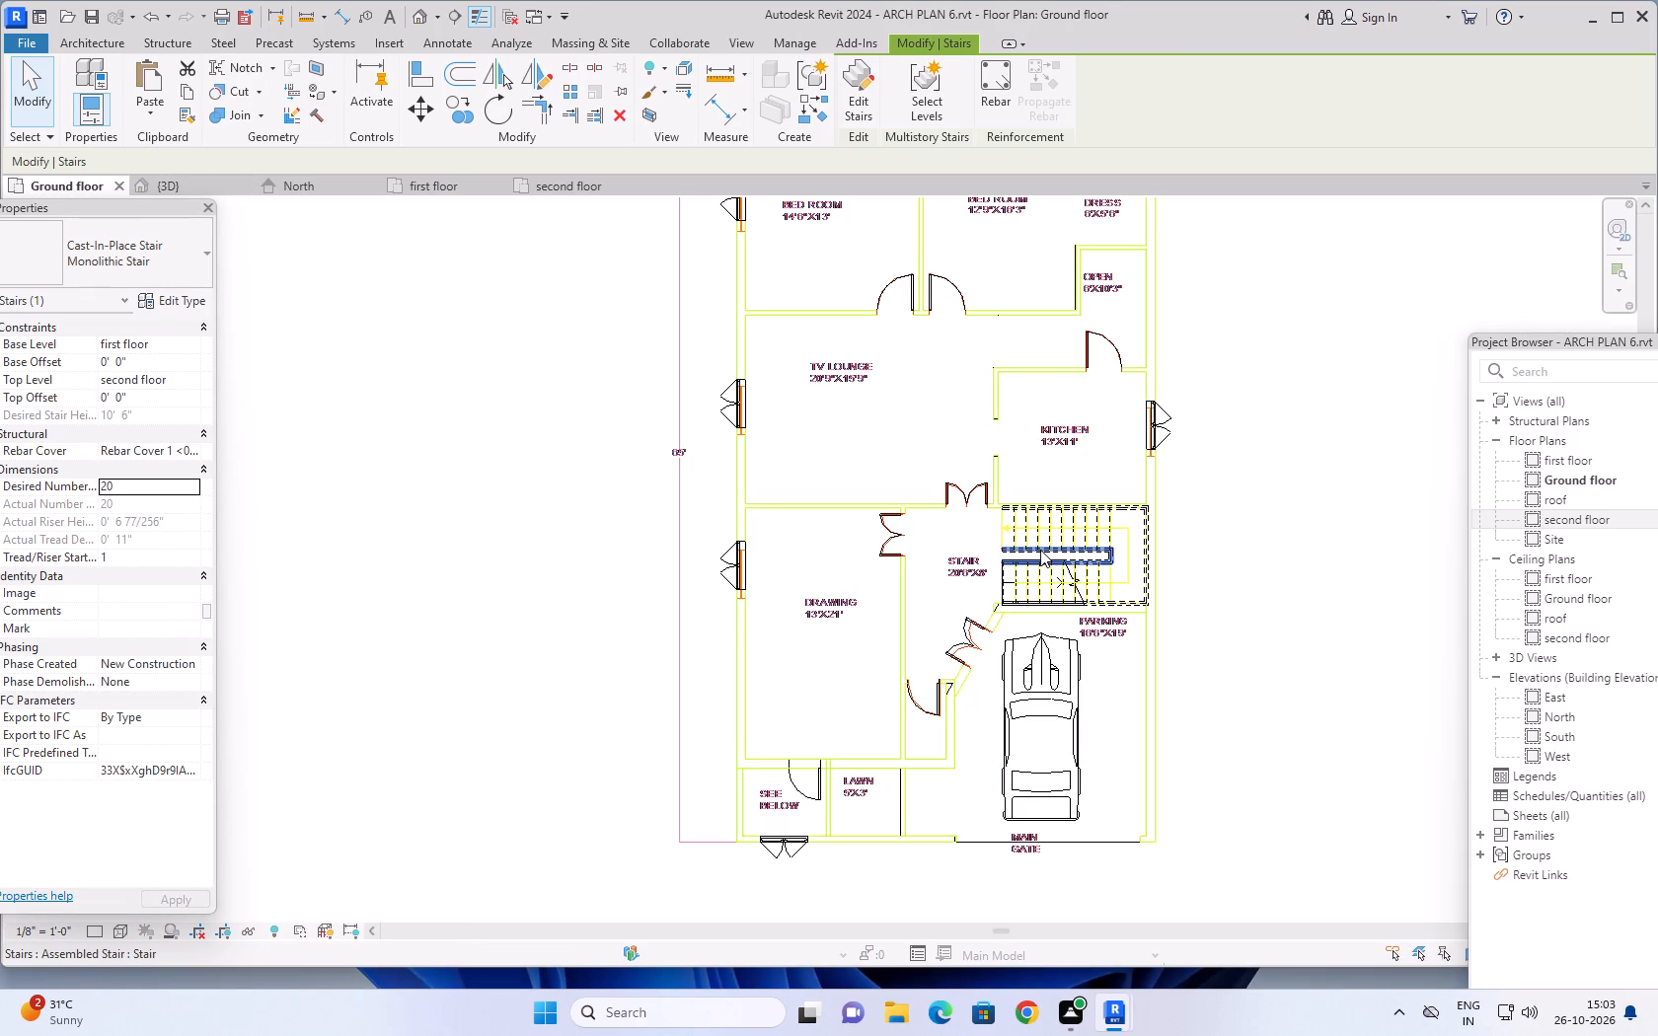
left_click(988, 551)
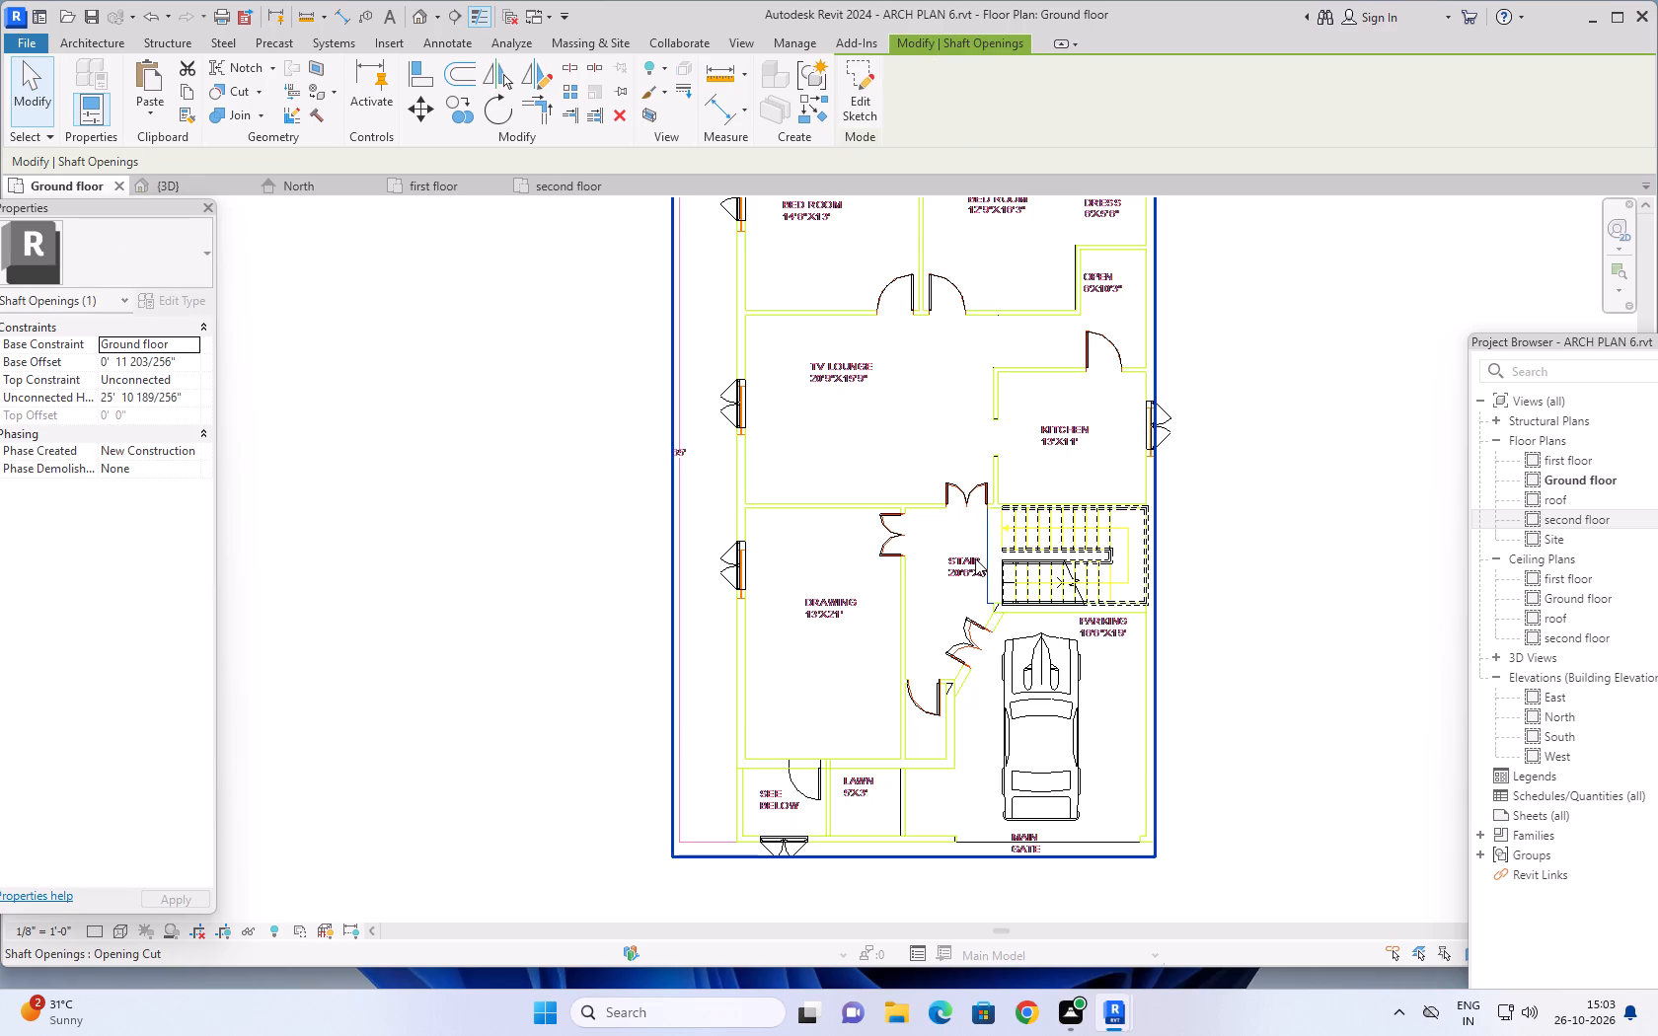
key("Escape")
key("Escape")
scroll(1175, 535, "up", 4)
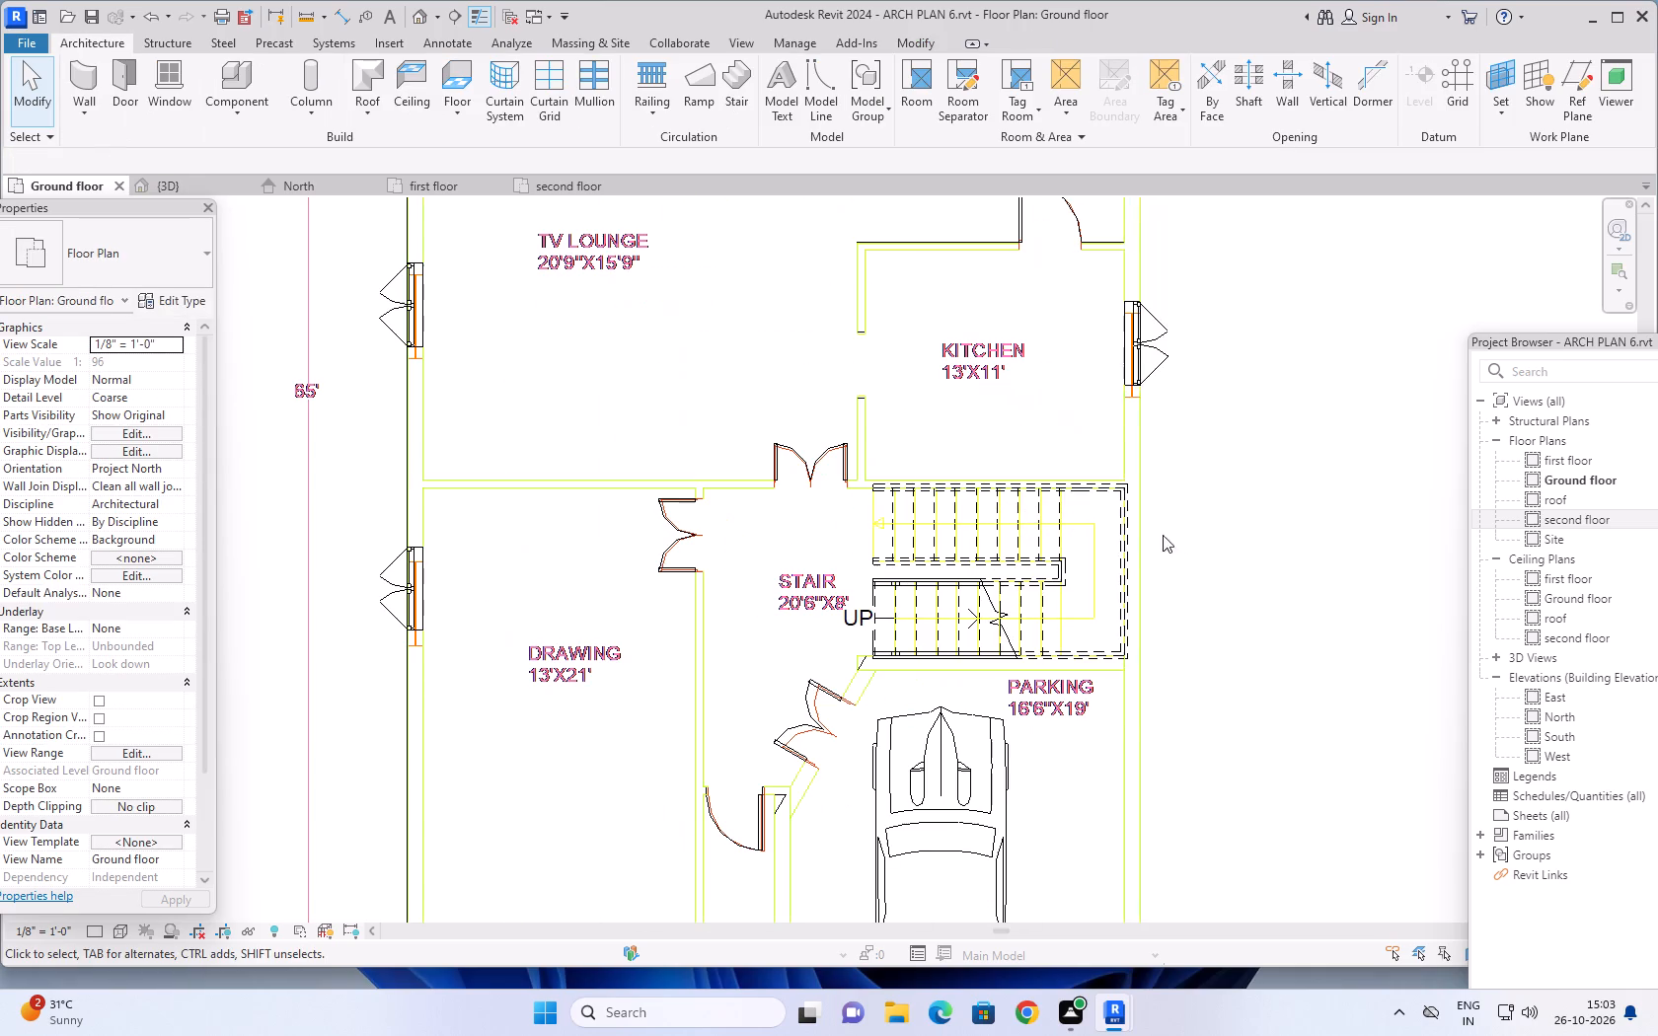
left_click(1116, 513)
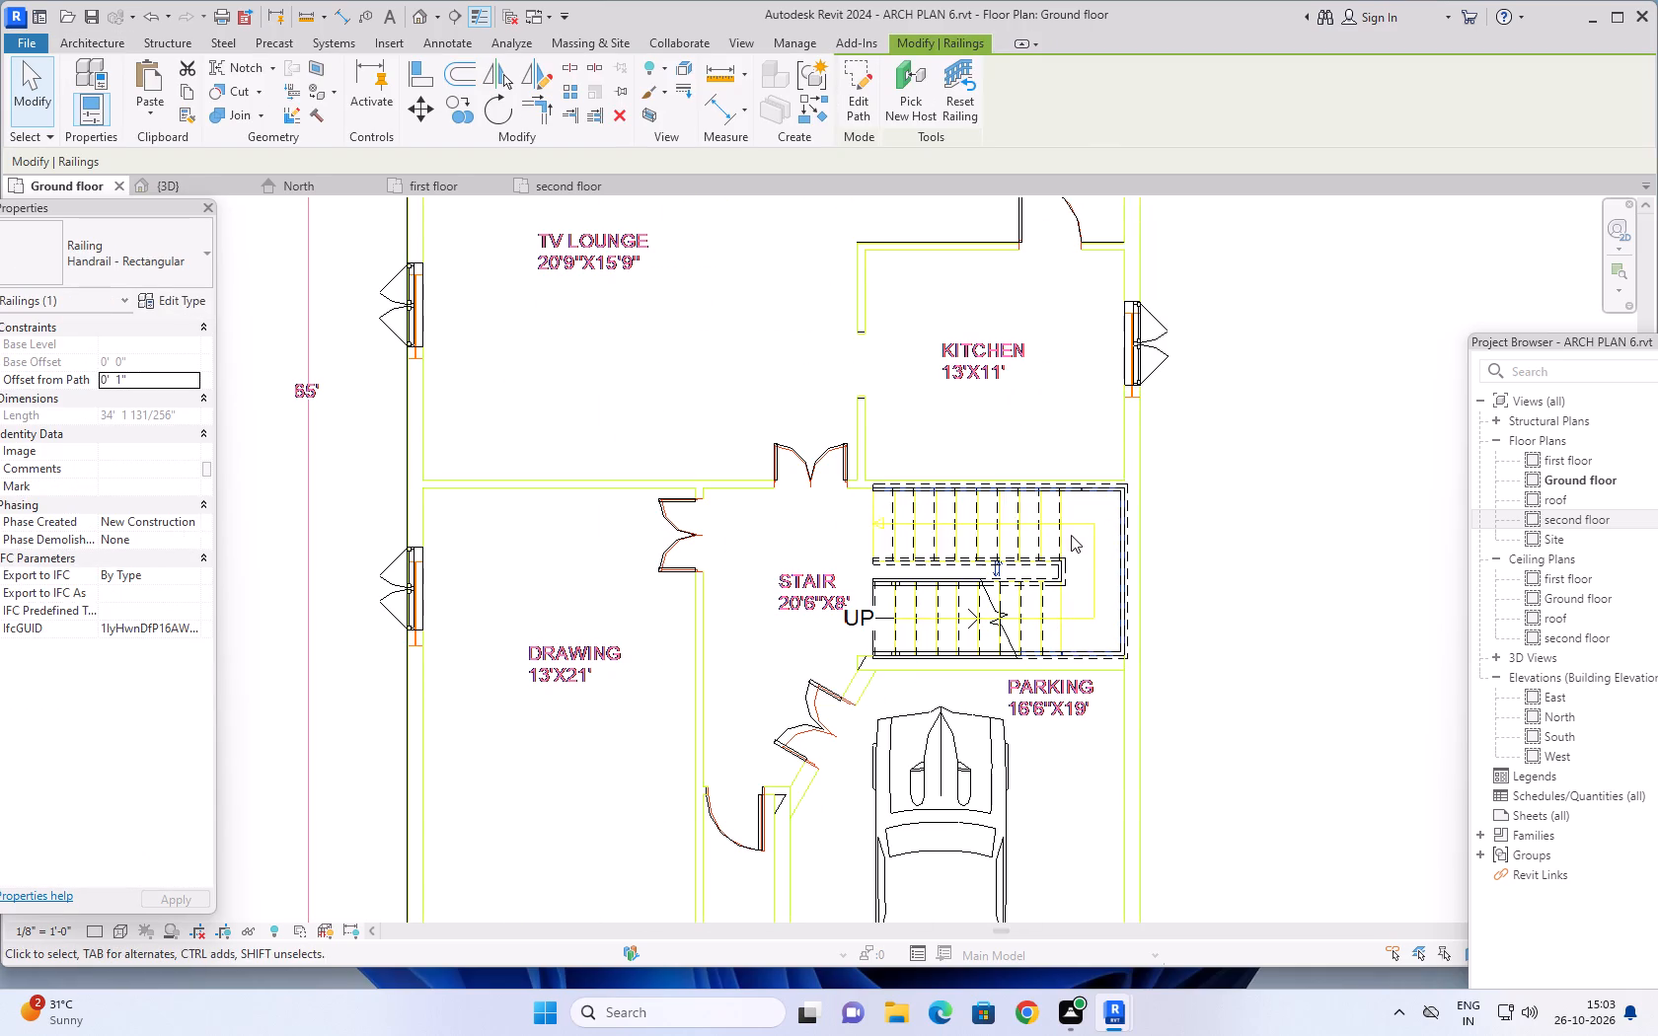
key("Escape")
key("Escape")
scroll(1119, 510, "up", 3)
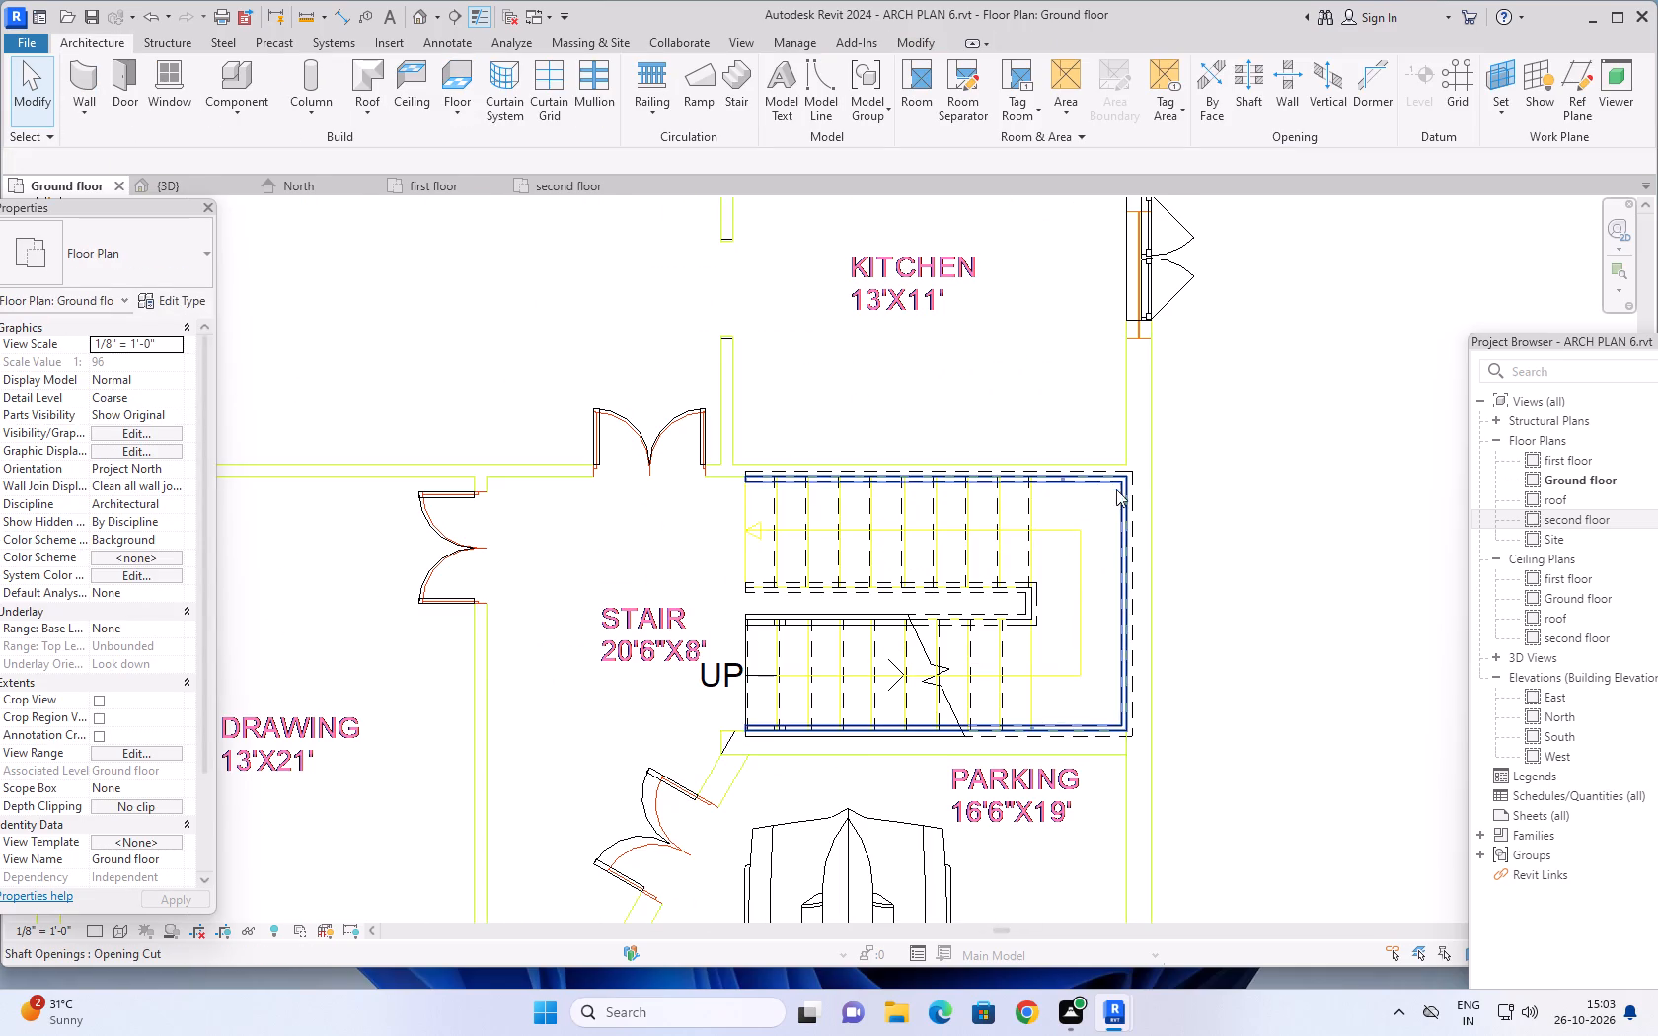
left_click_drag(1101, 444, 964, 746)
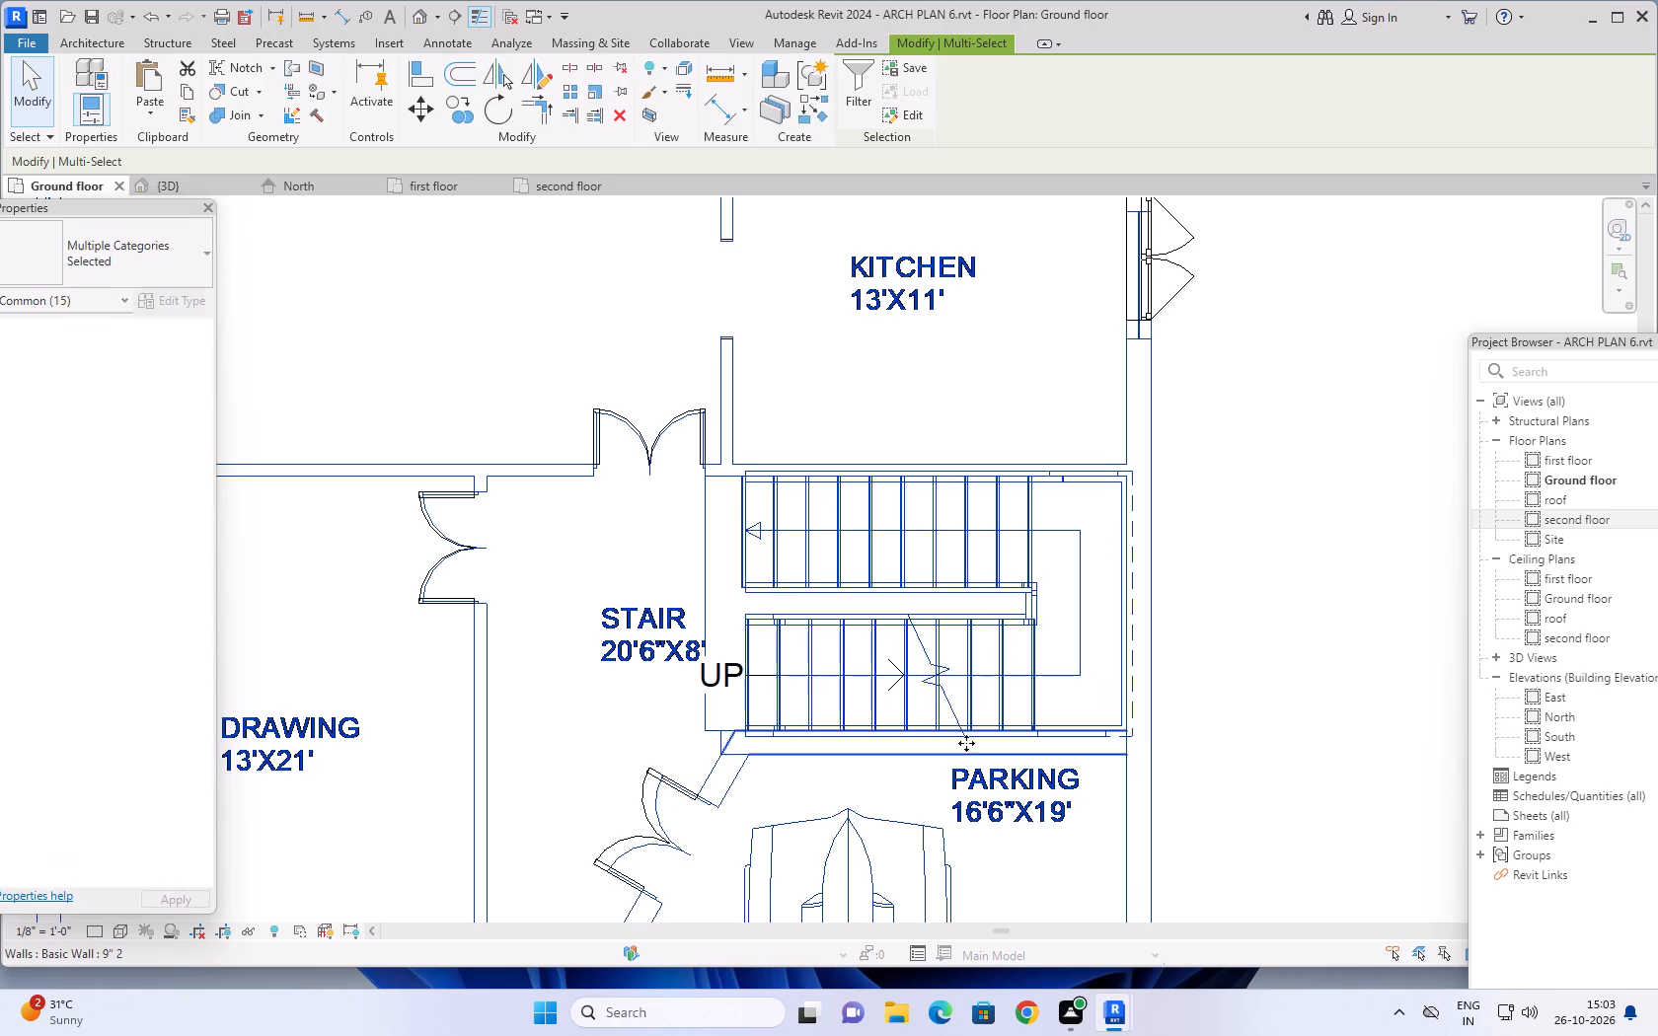
left_click(123, 290)
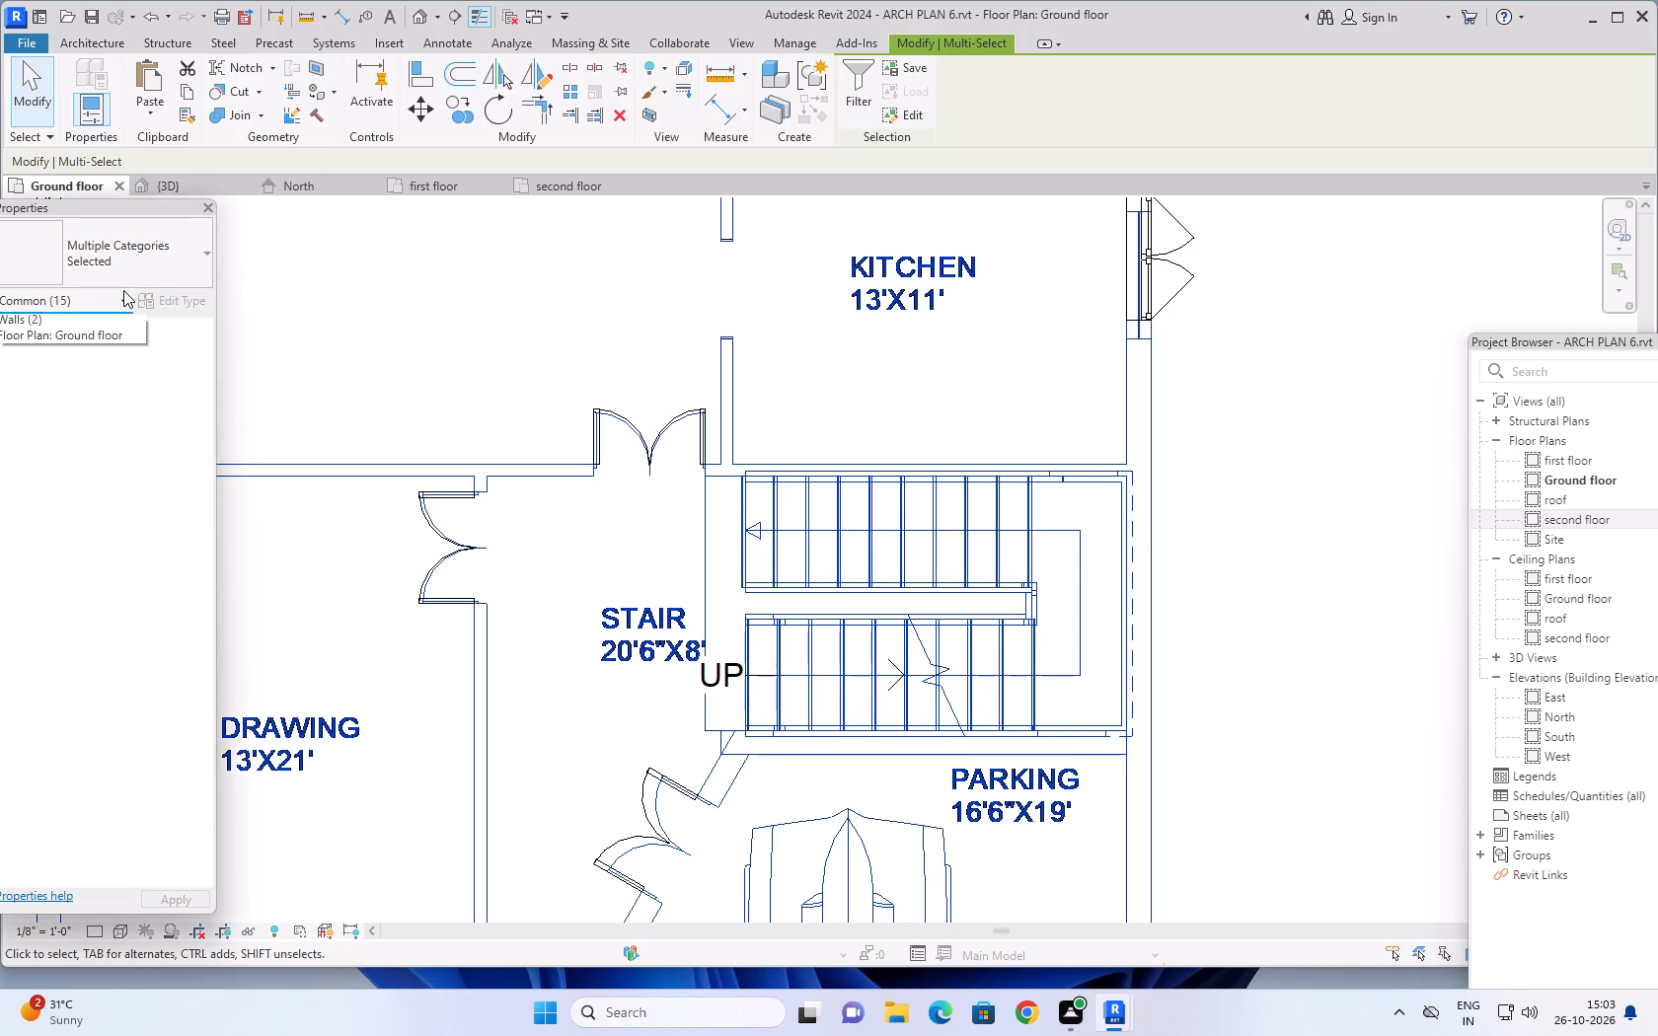
left_click(73, 401)
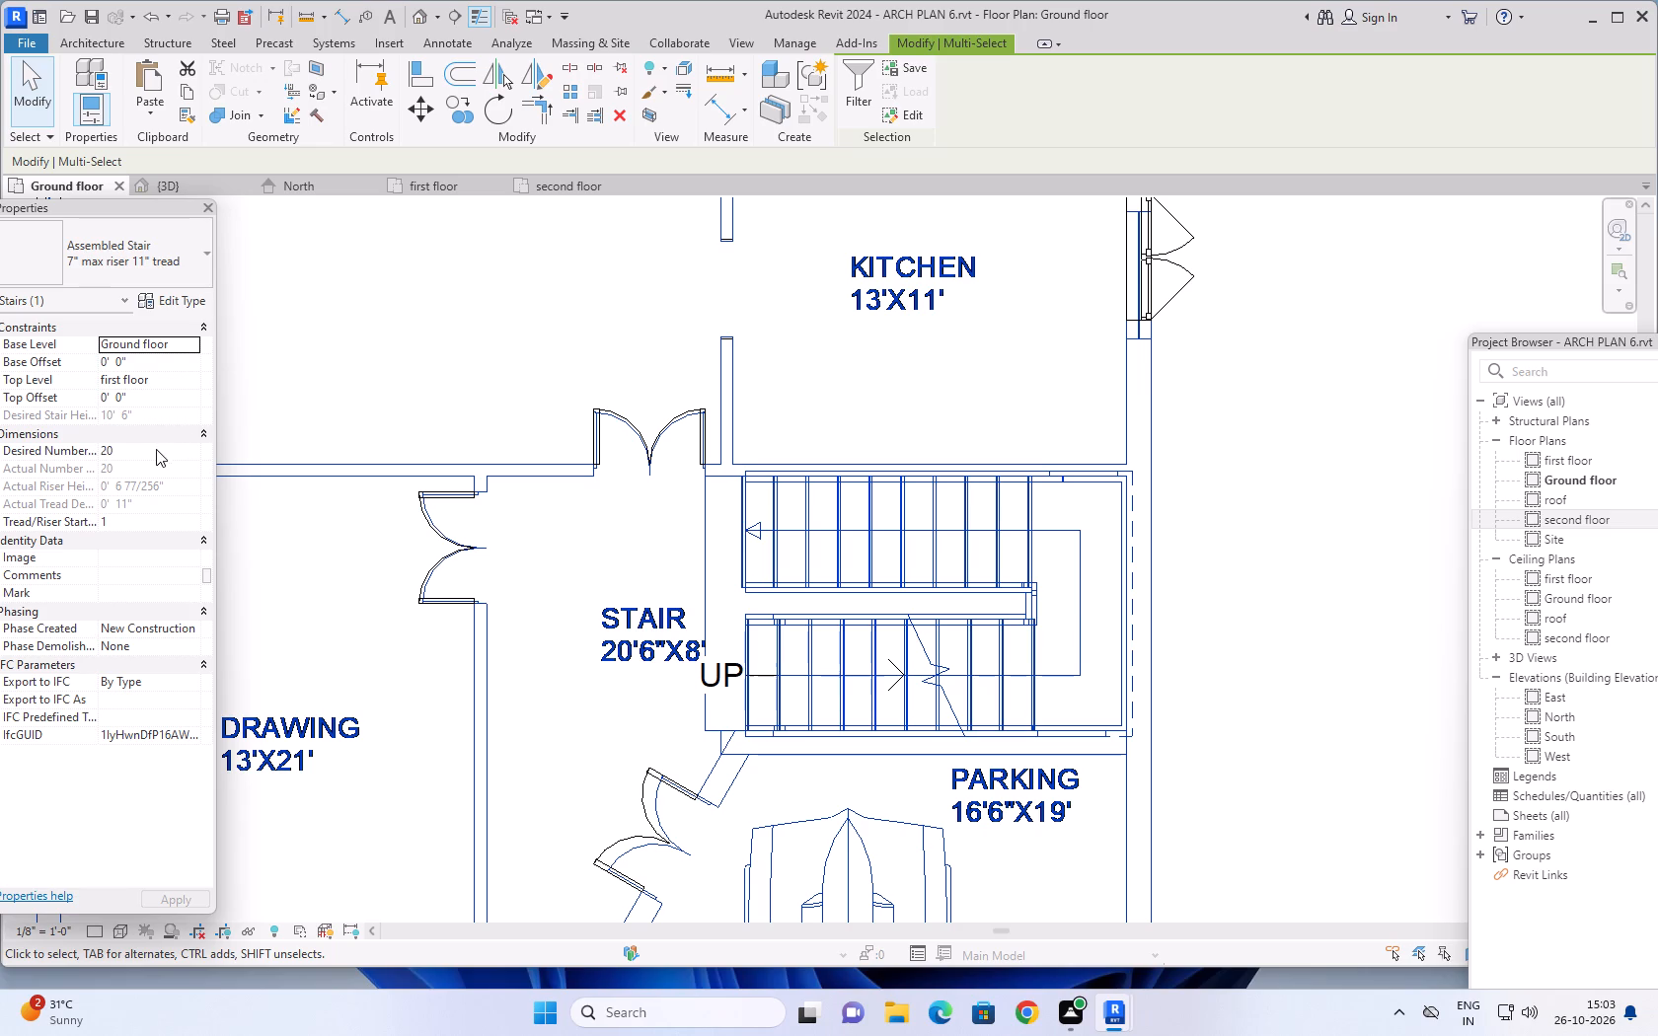
left_click(186, 255)
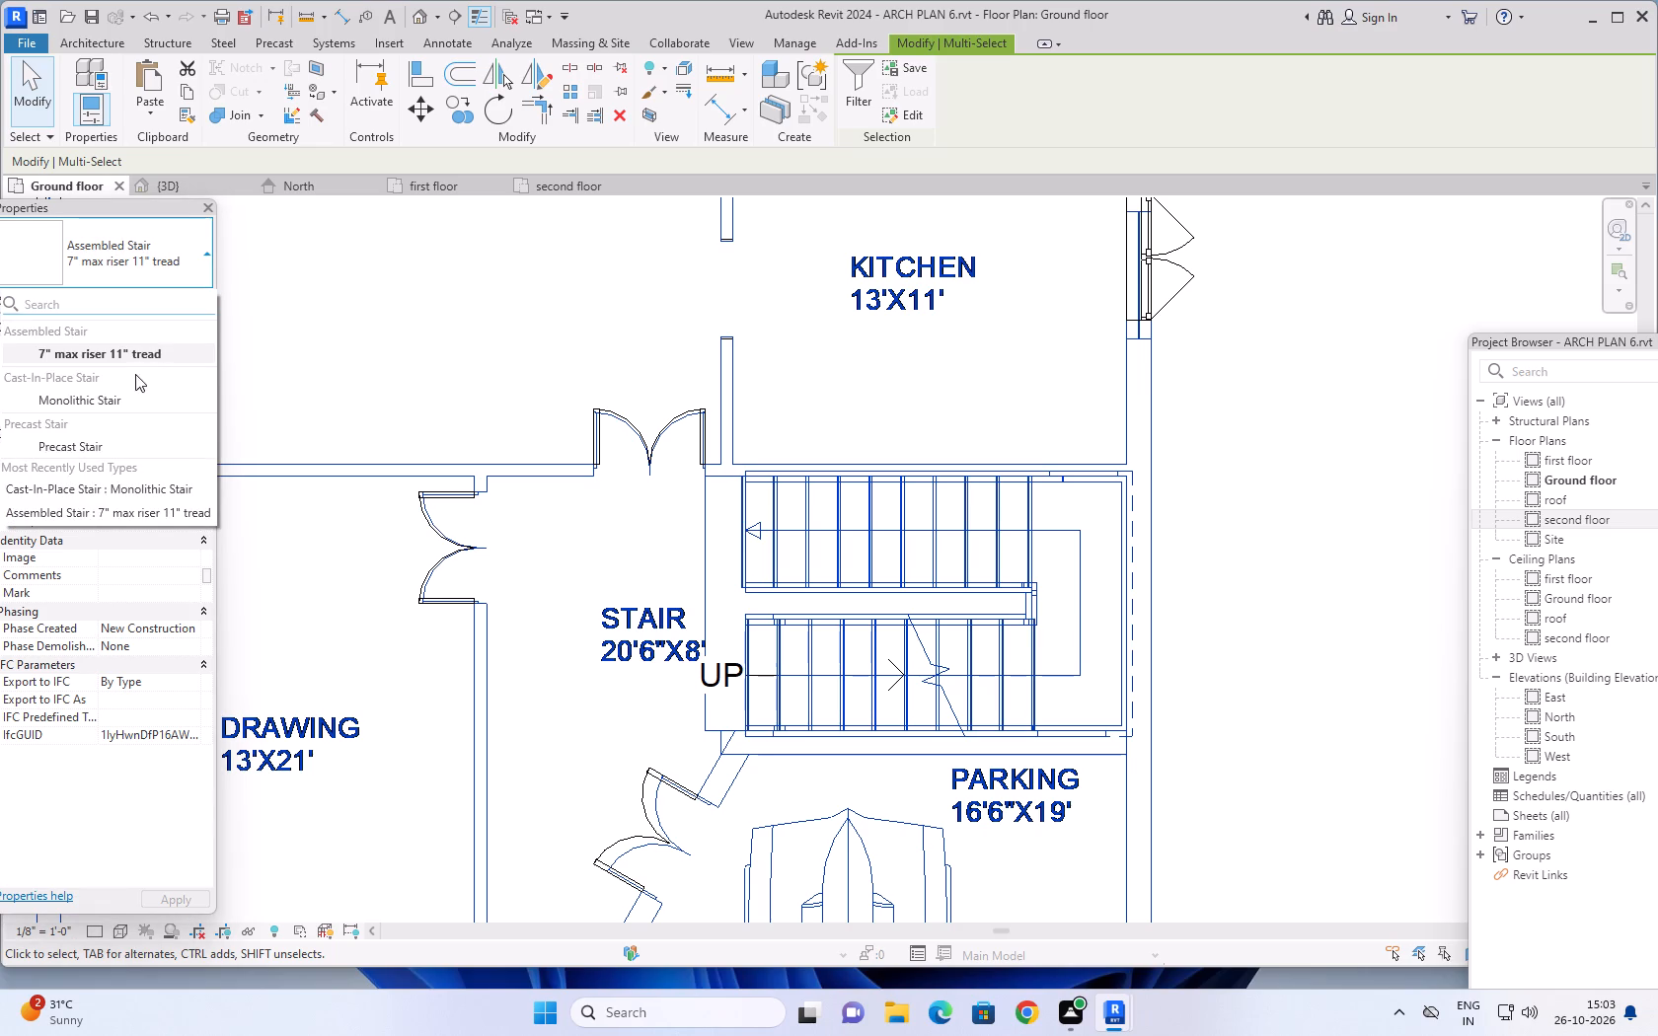
left_click(130, 400)
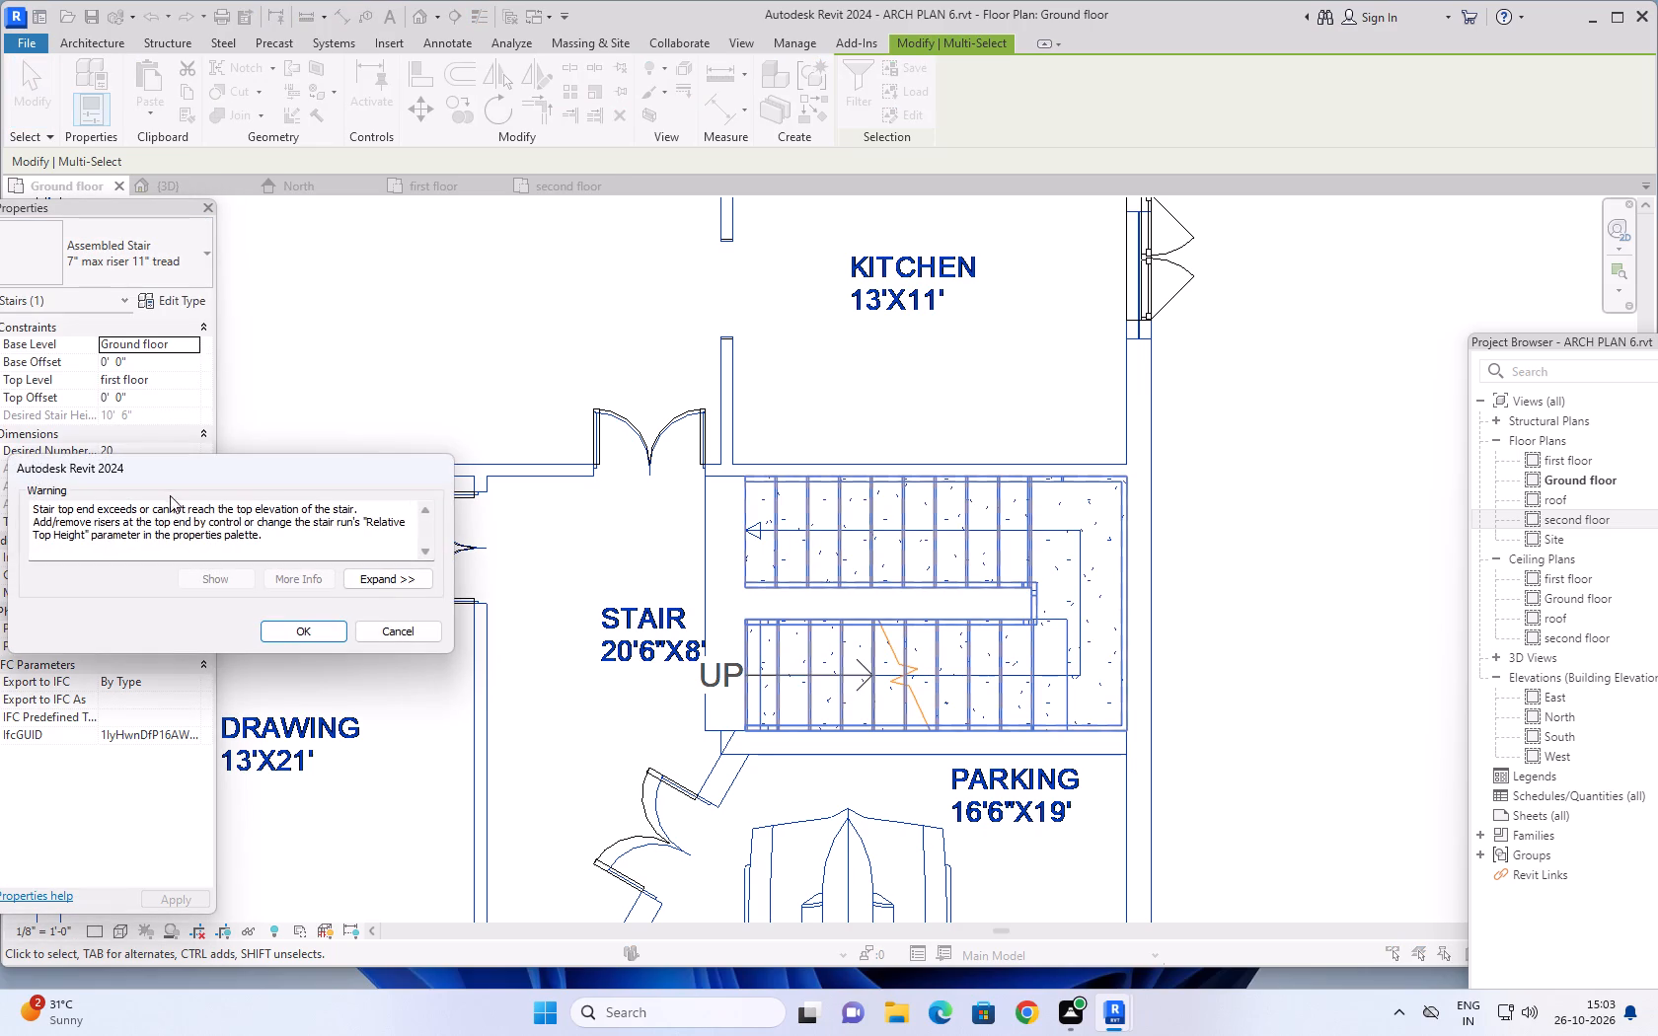
left_click(287, 629)
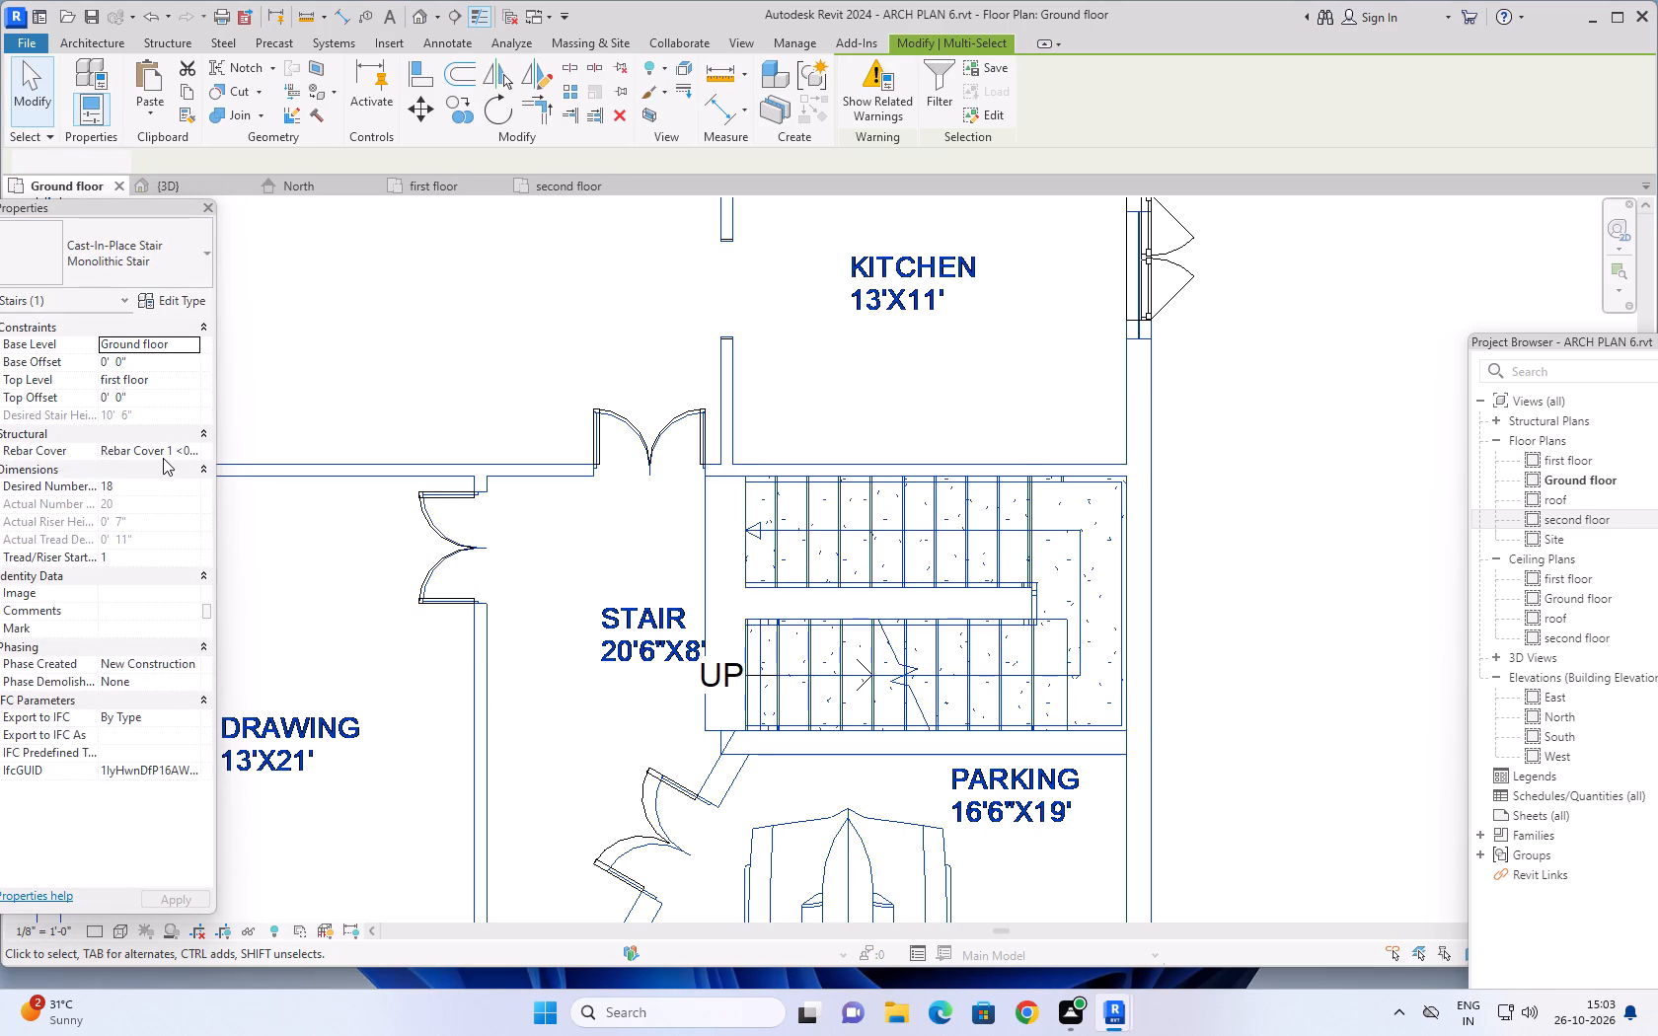
Set the ground-to-first-floor stair's desired number of risers to 20.
left_click(171, 488)
left_click(192, 480)
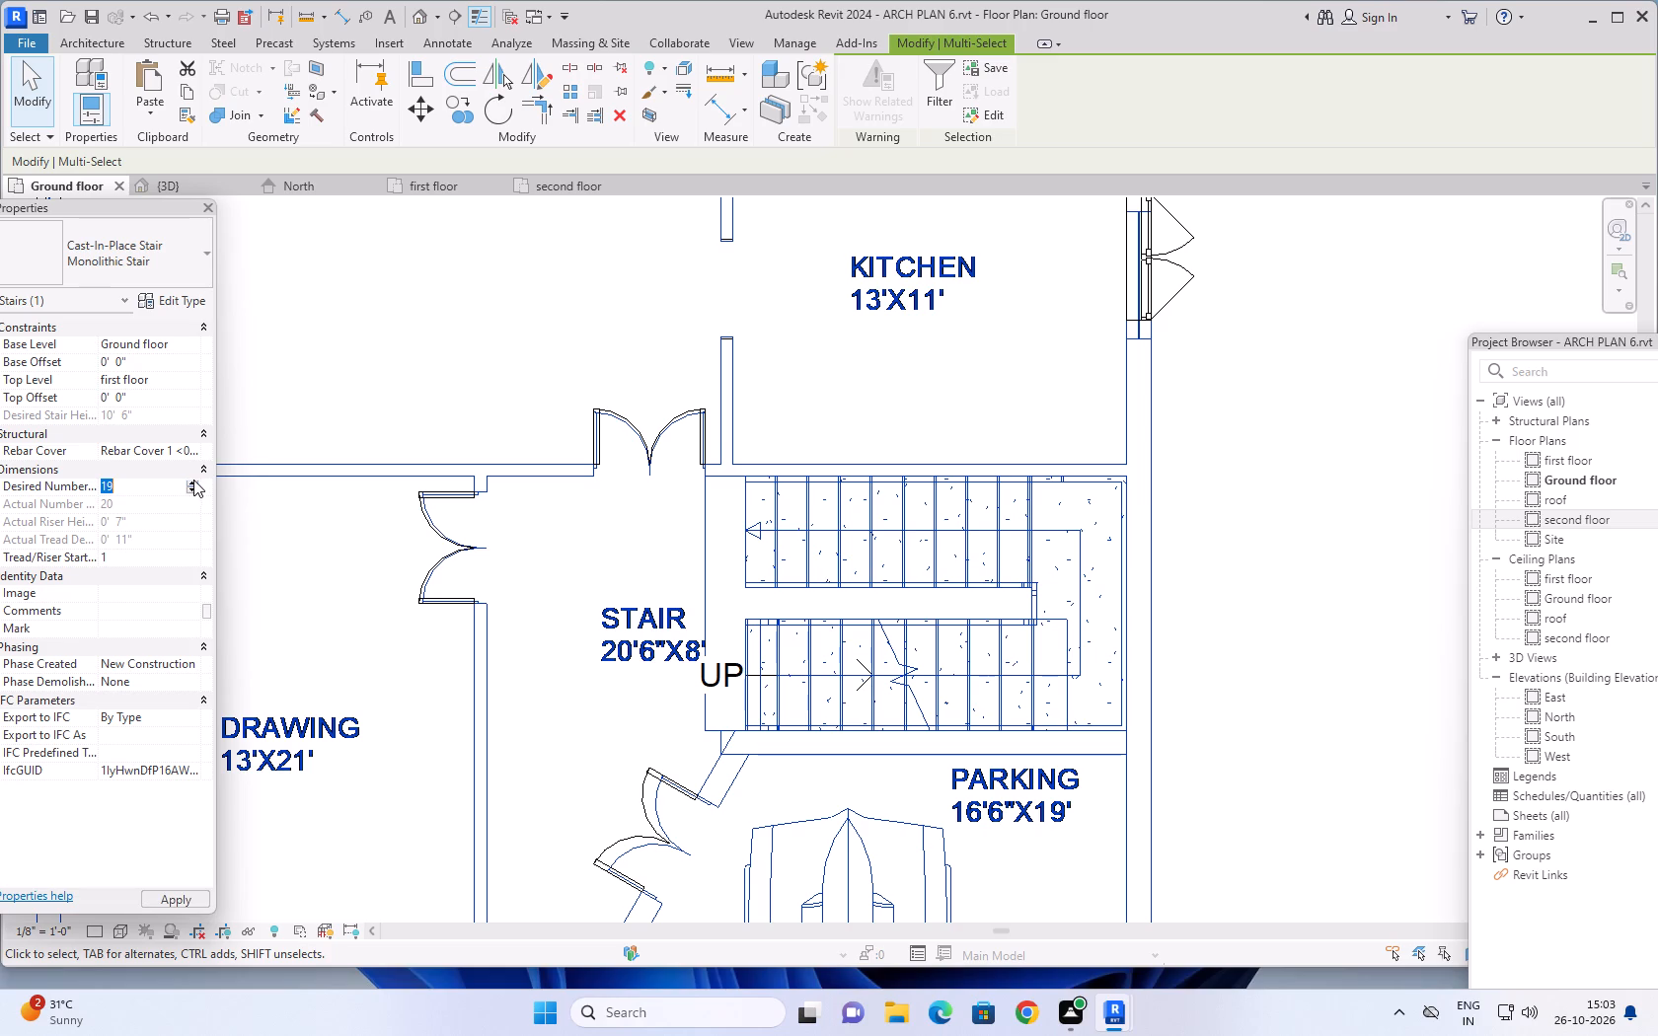
left_click(193, 483)
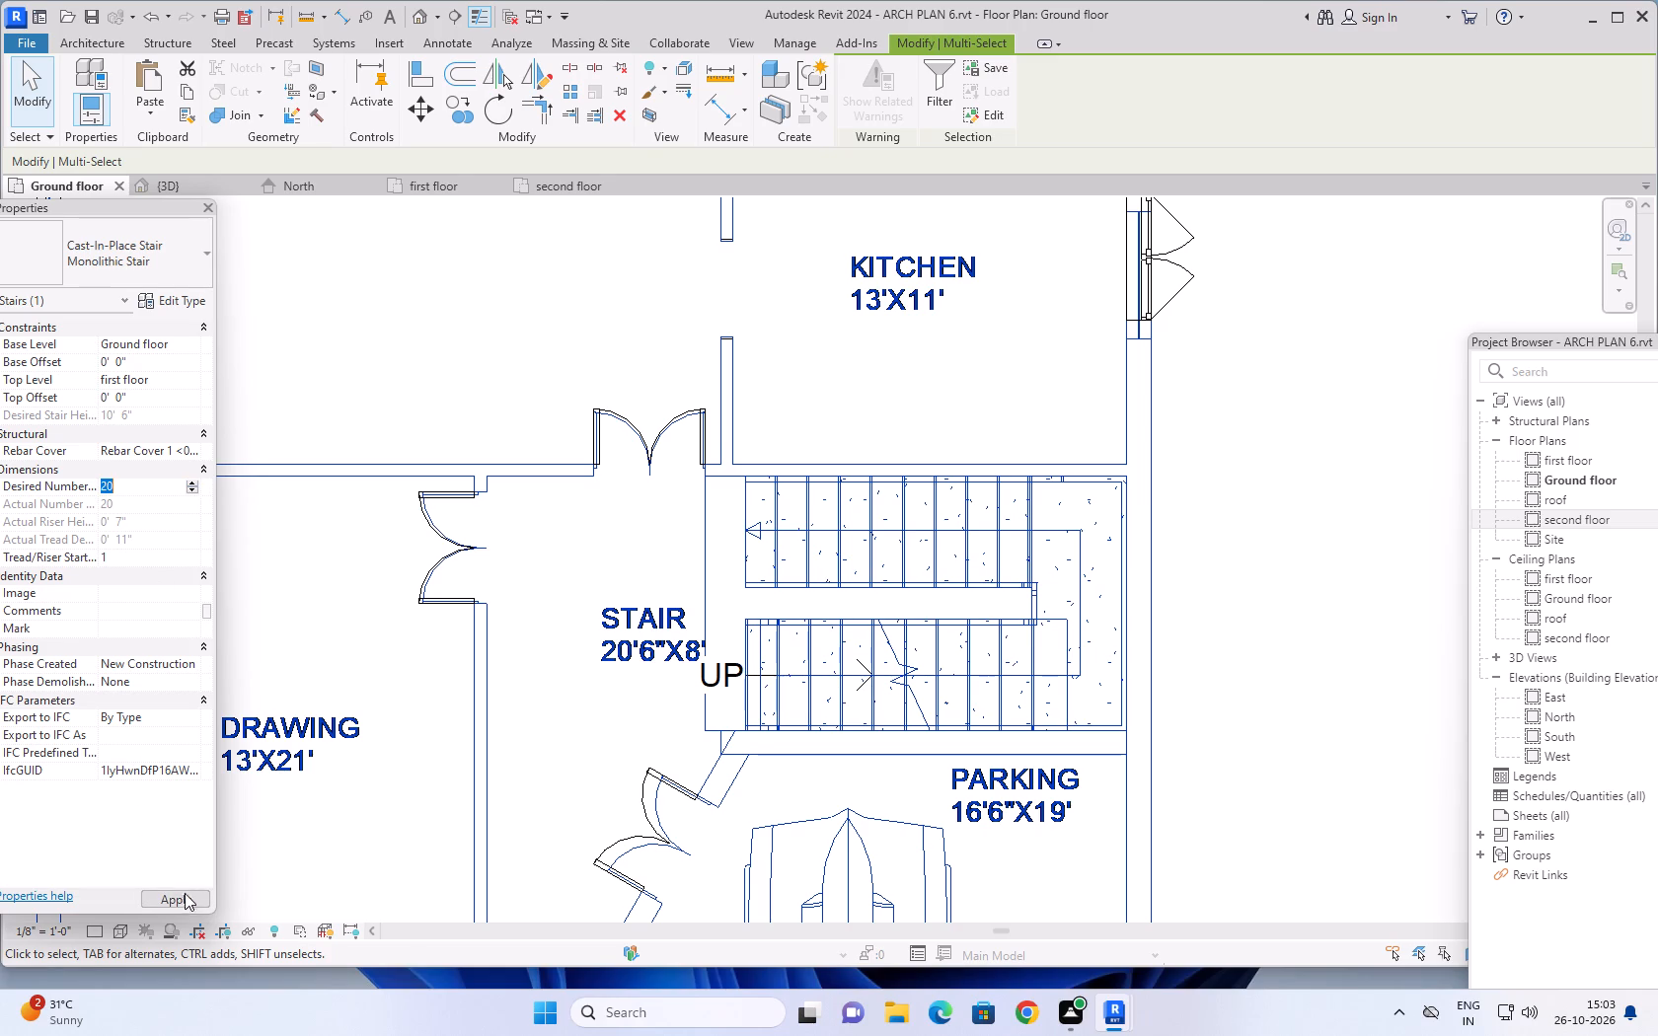
left_click(181, 896)
key("Escape")
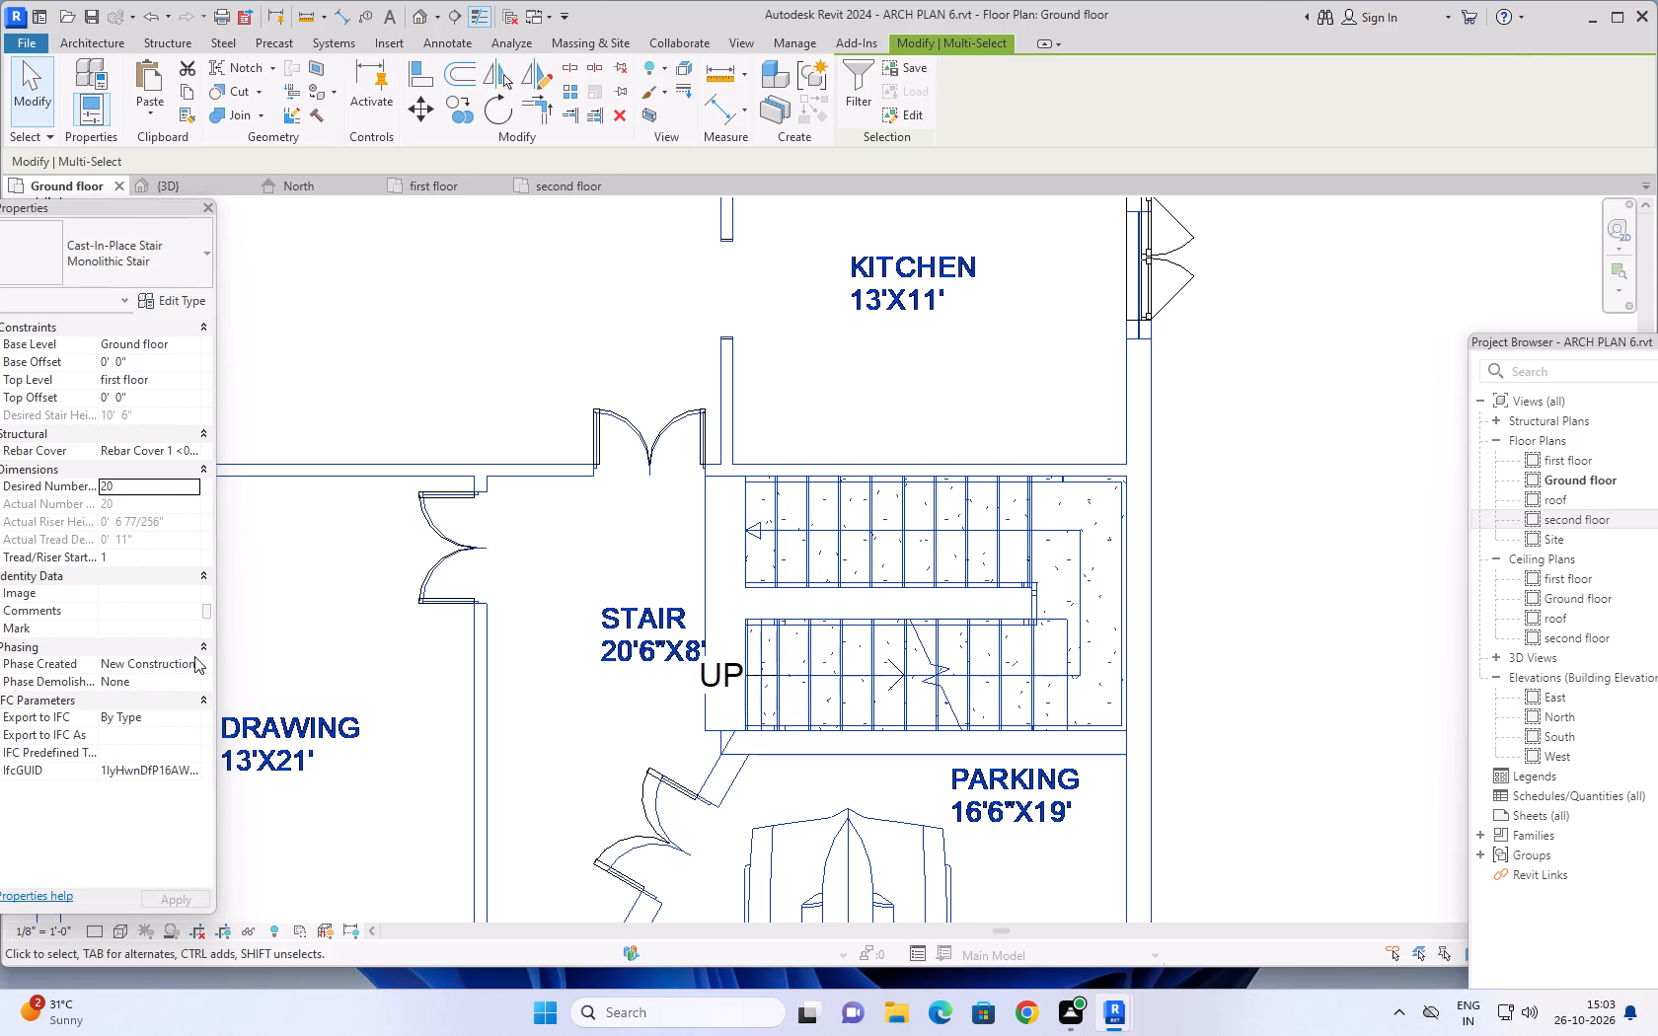
key("Escape")
key("Escape")
Save the project.
scroll(490, 620, "down", 3)
scroll(593, 629, "down", 2)
middle_click_drag(900, 624, 987, 608)
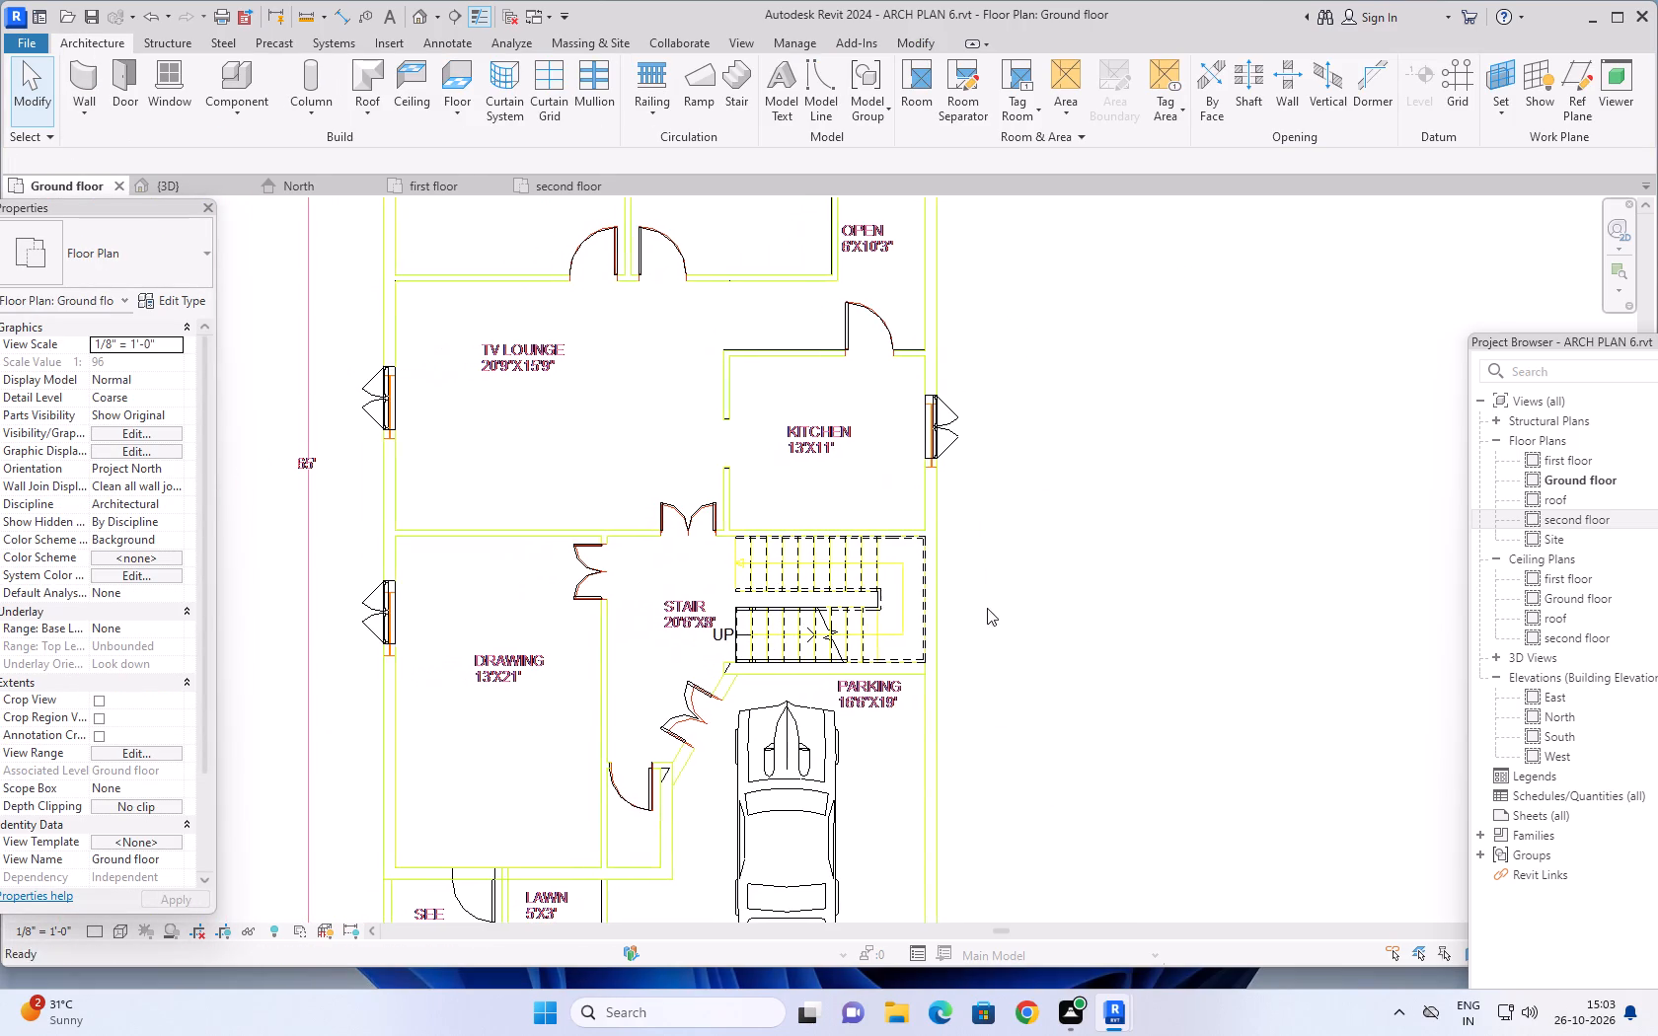
middle_click_drag(987, 608, 983, 607)
middle_click_drag(997, 618, 1005, 597, "shift")
scroll(1001, 602, "down", 2)
key("ctrl+s")
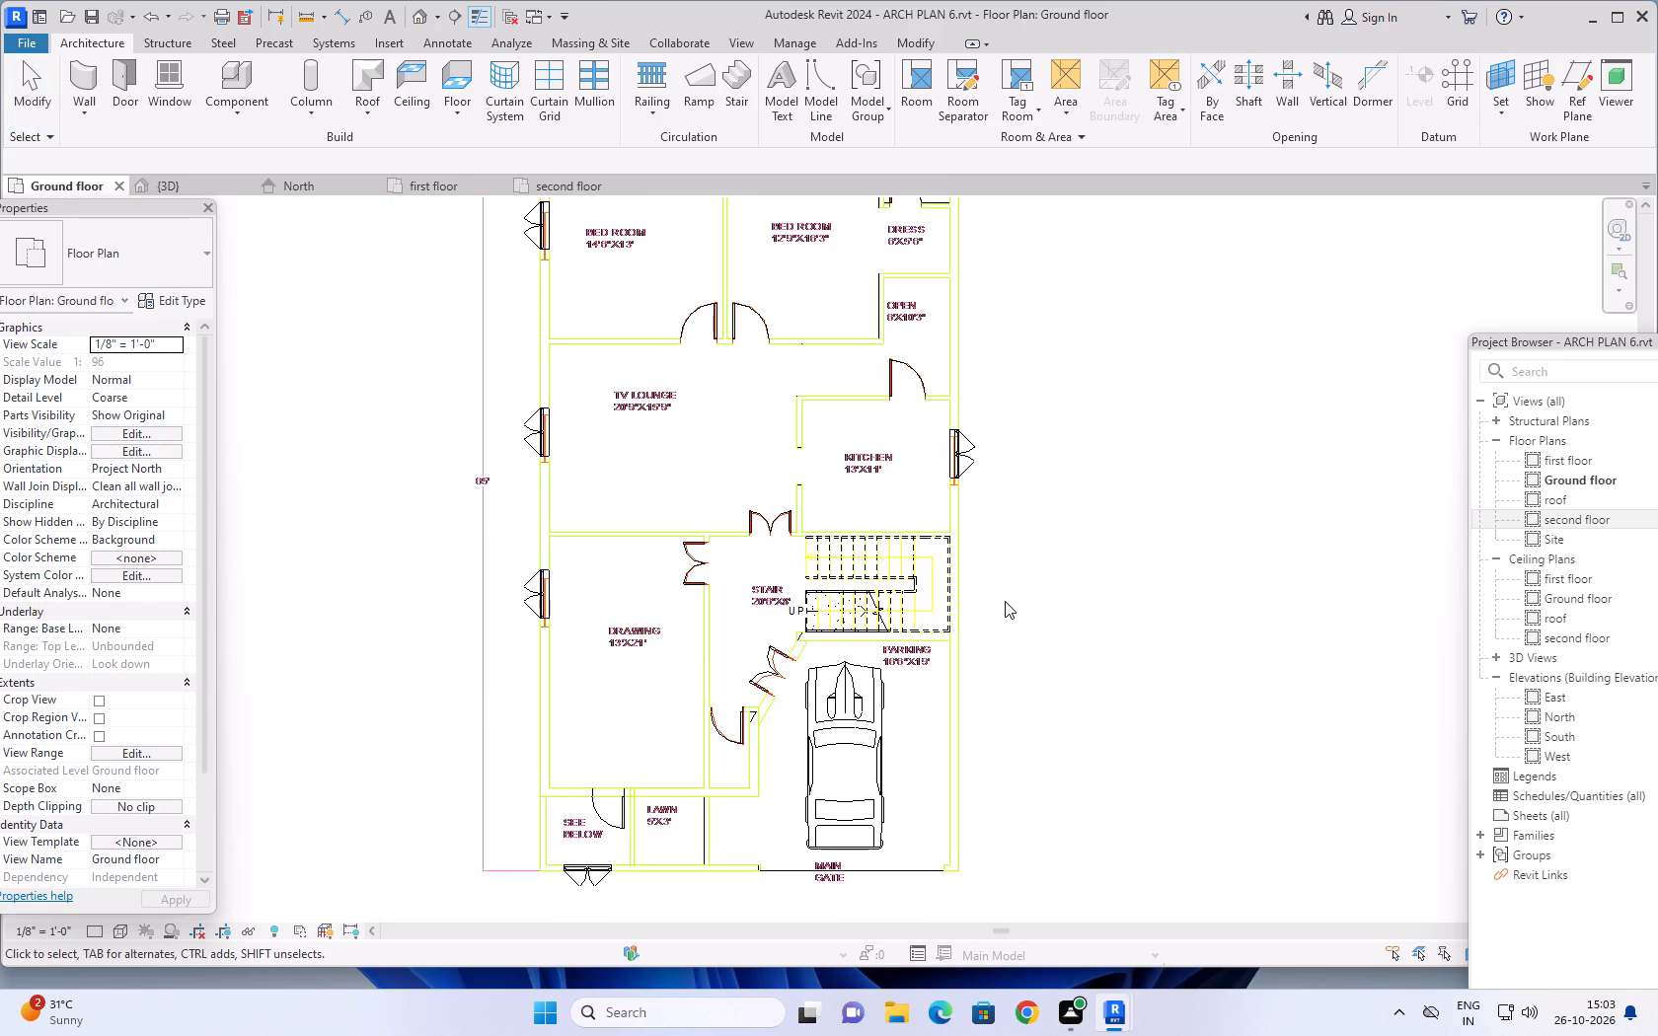
Examine the Ground floor plan, checking the window in the kitchen's exterior wall against the imported drawing.
scroll(1109, 544, "down", 3)
middle_click_drag(1111, 548, 1050, 601)
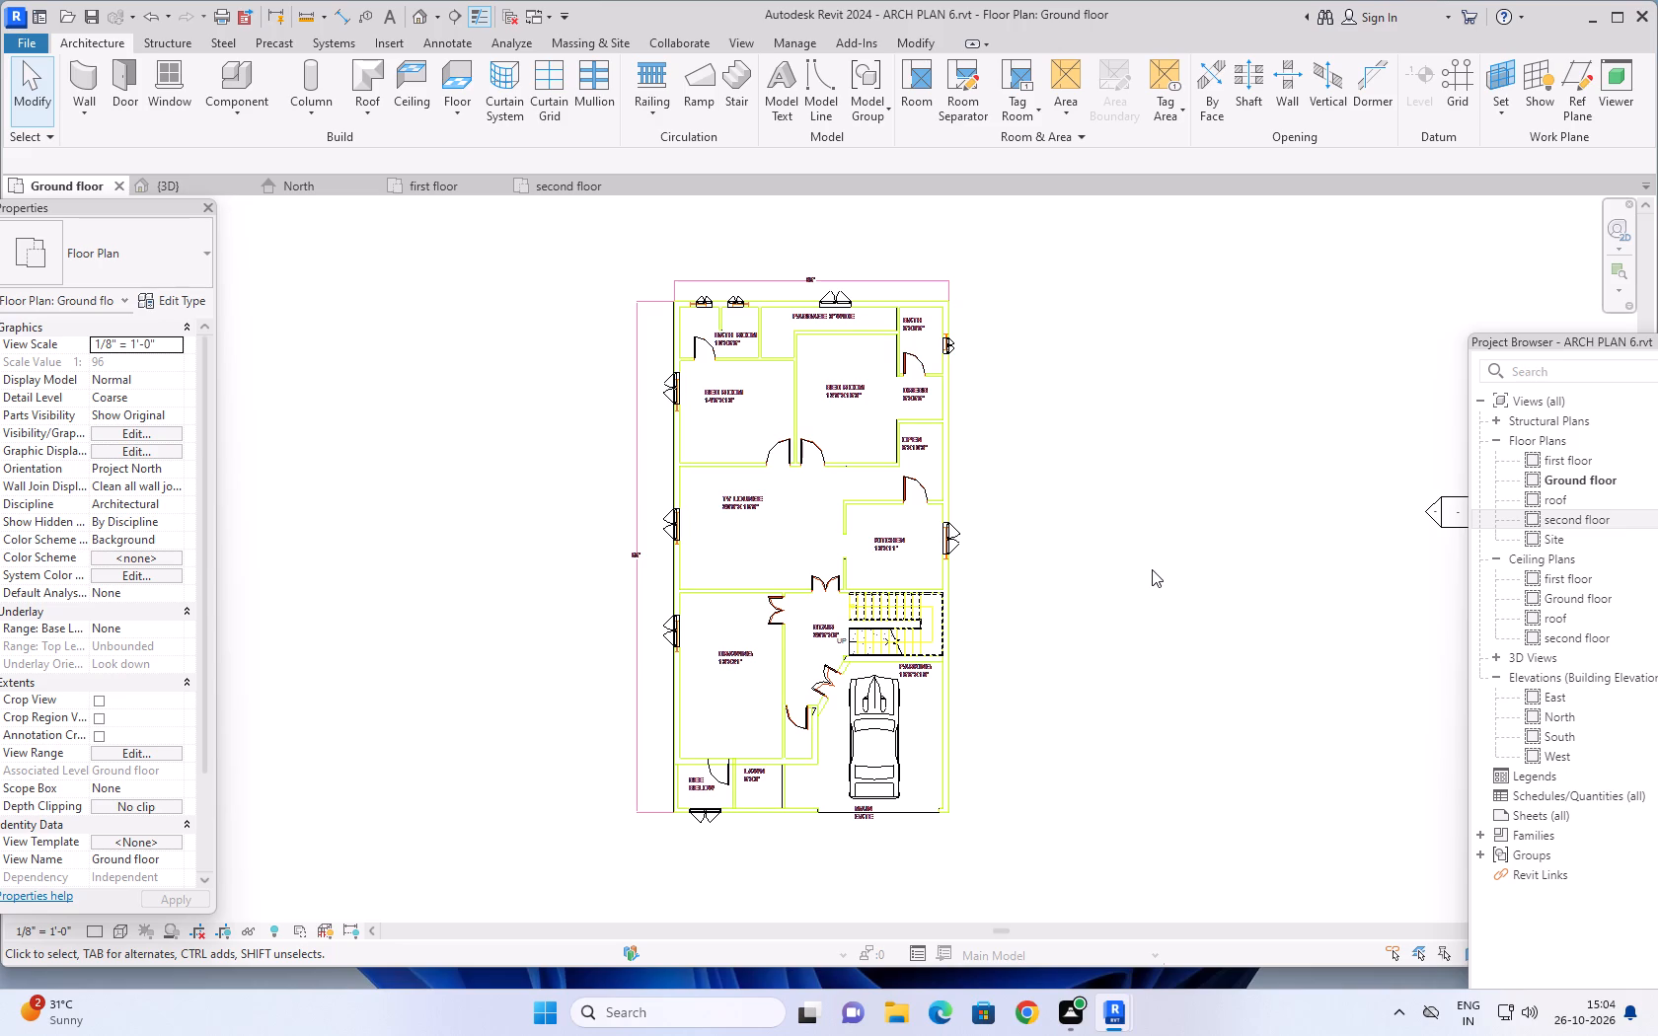
middle_click_drag(1105, 590, 1113, 574)
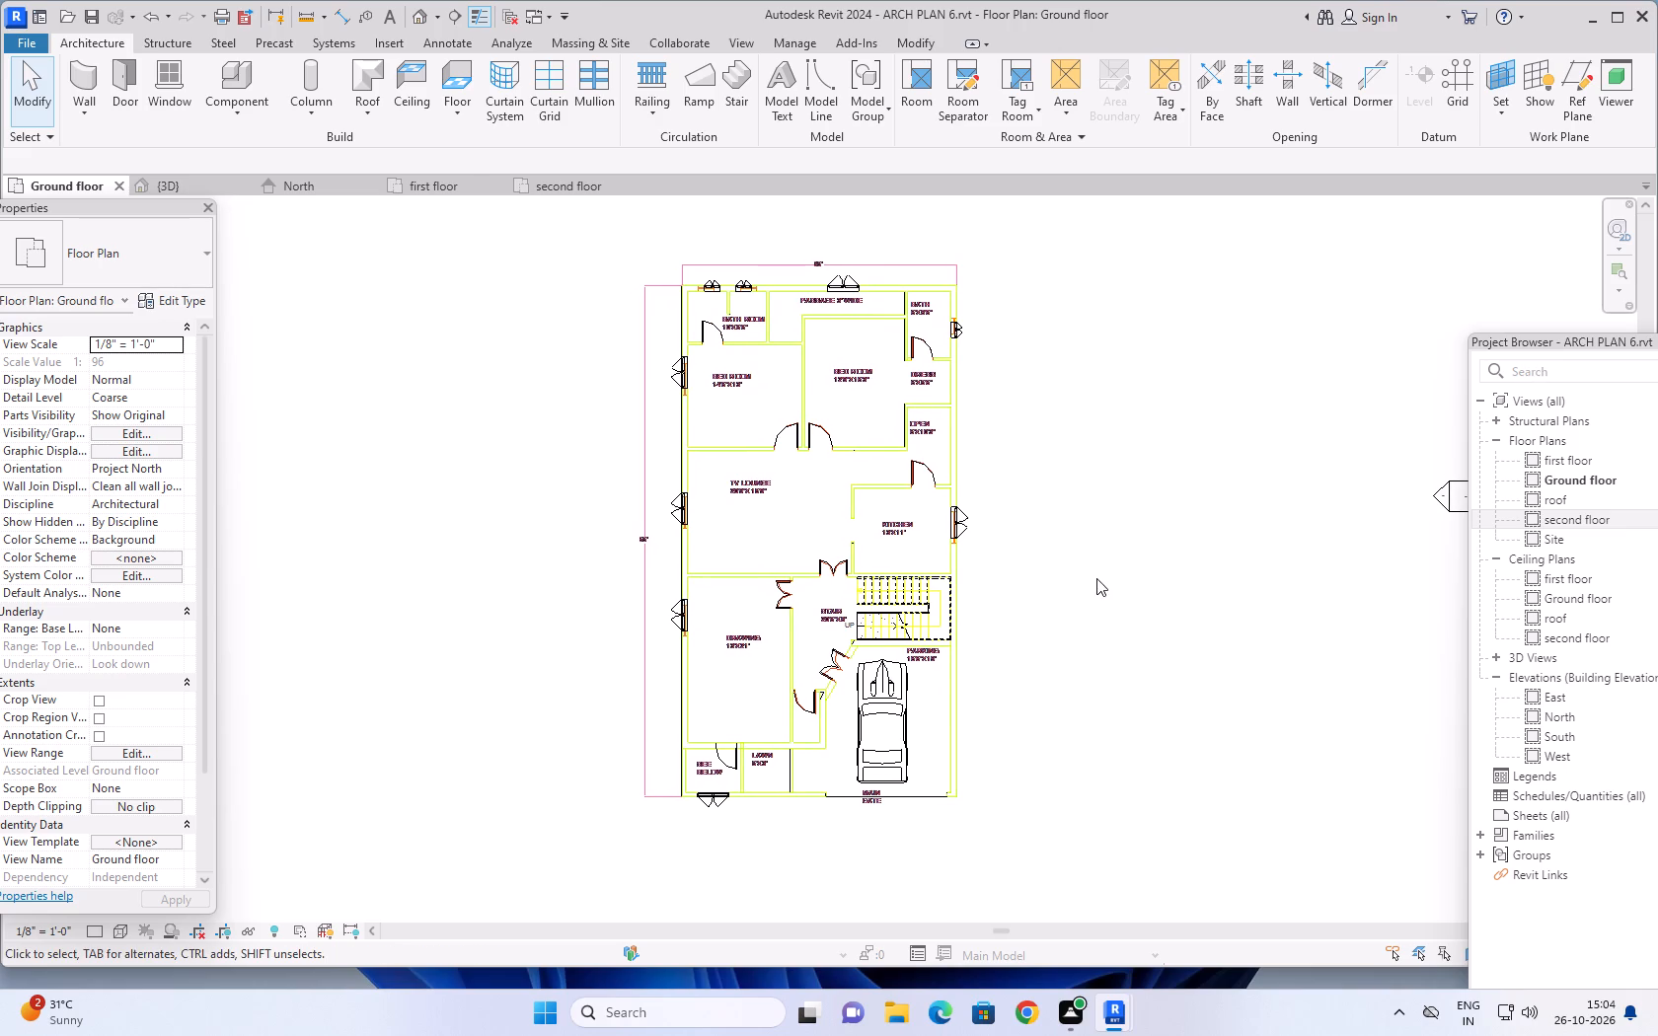
middle_click_drag(1022, 581, 1054, 579)
middle_click(1058, 580)
key("Escape")
key("Escape")
scroll(1029, 624, "up", 3)
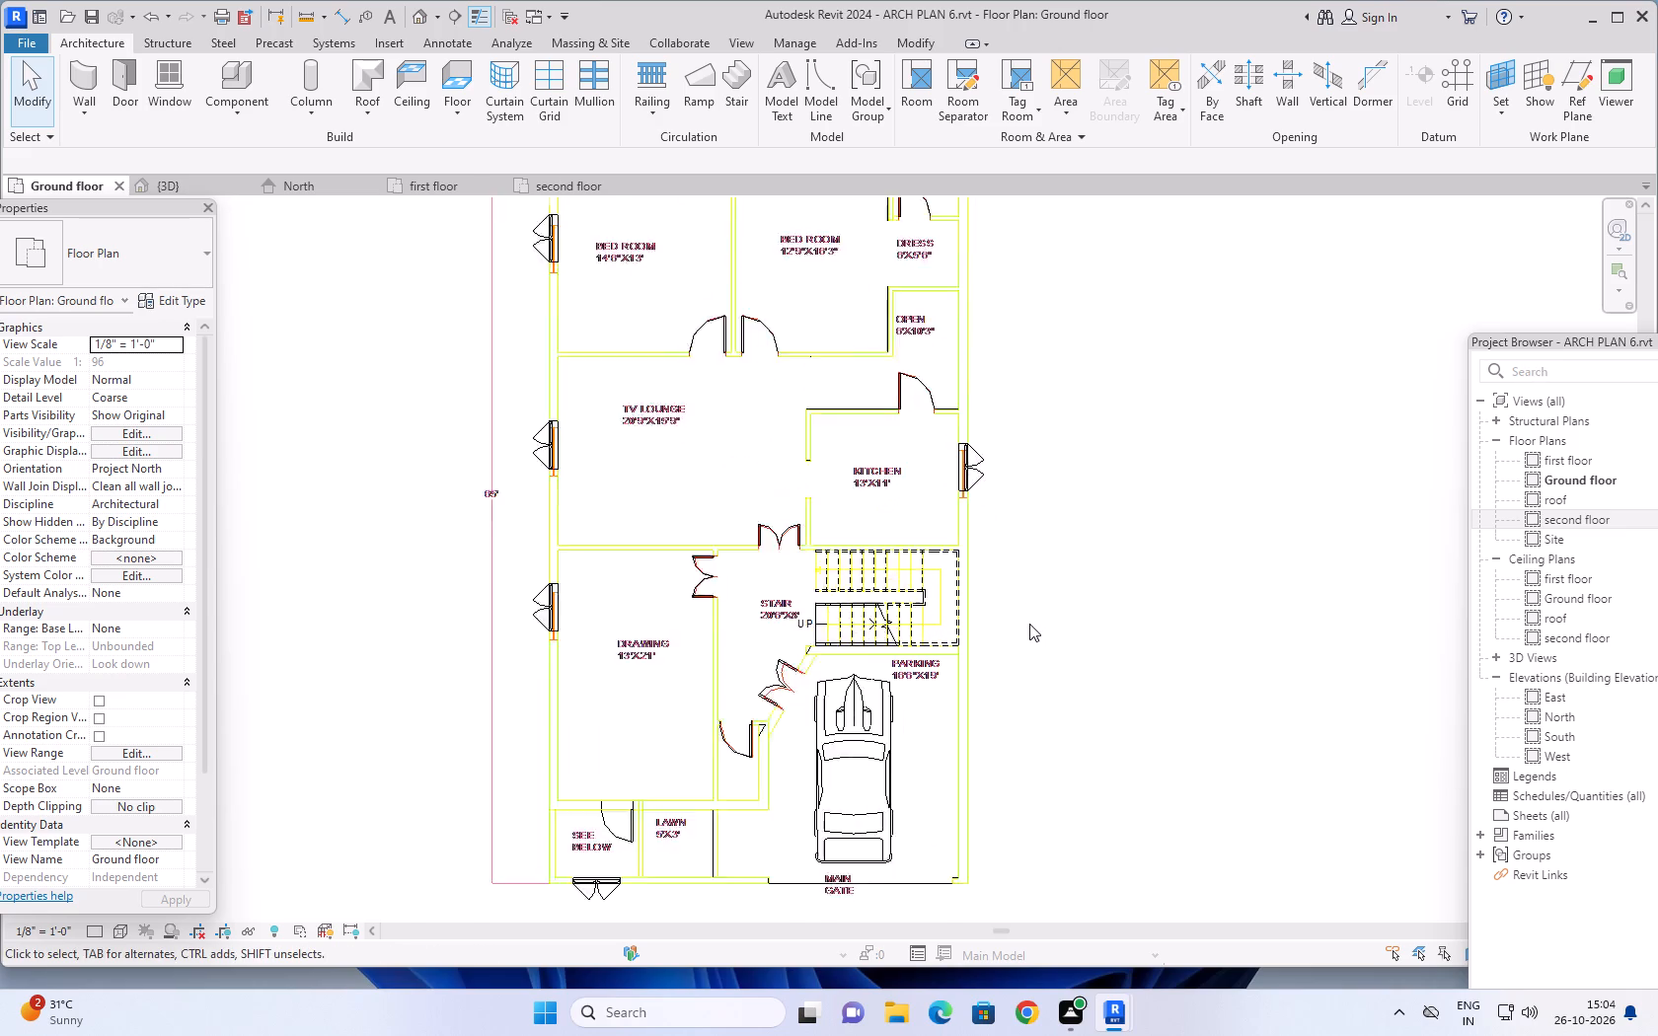
scroll(1029, 624, "up", 1)
middle_click_drag(1015, 538, 1128, 666)
scroll(1068, 600, "up", 5)
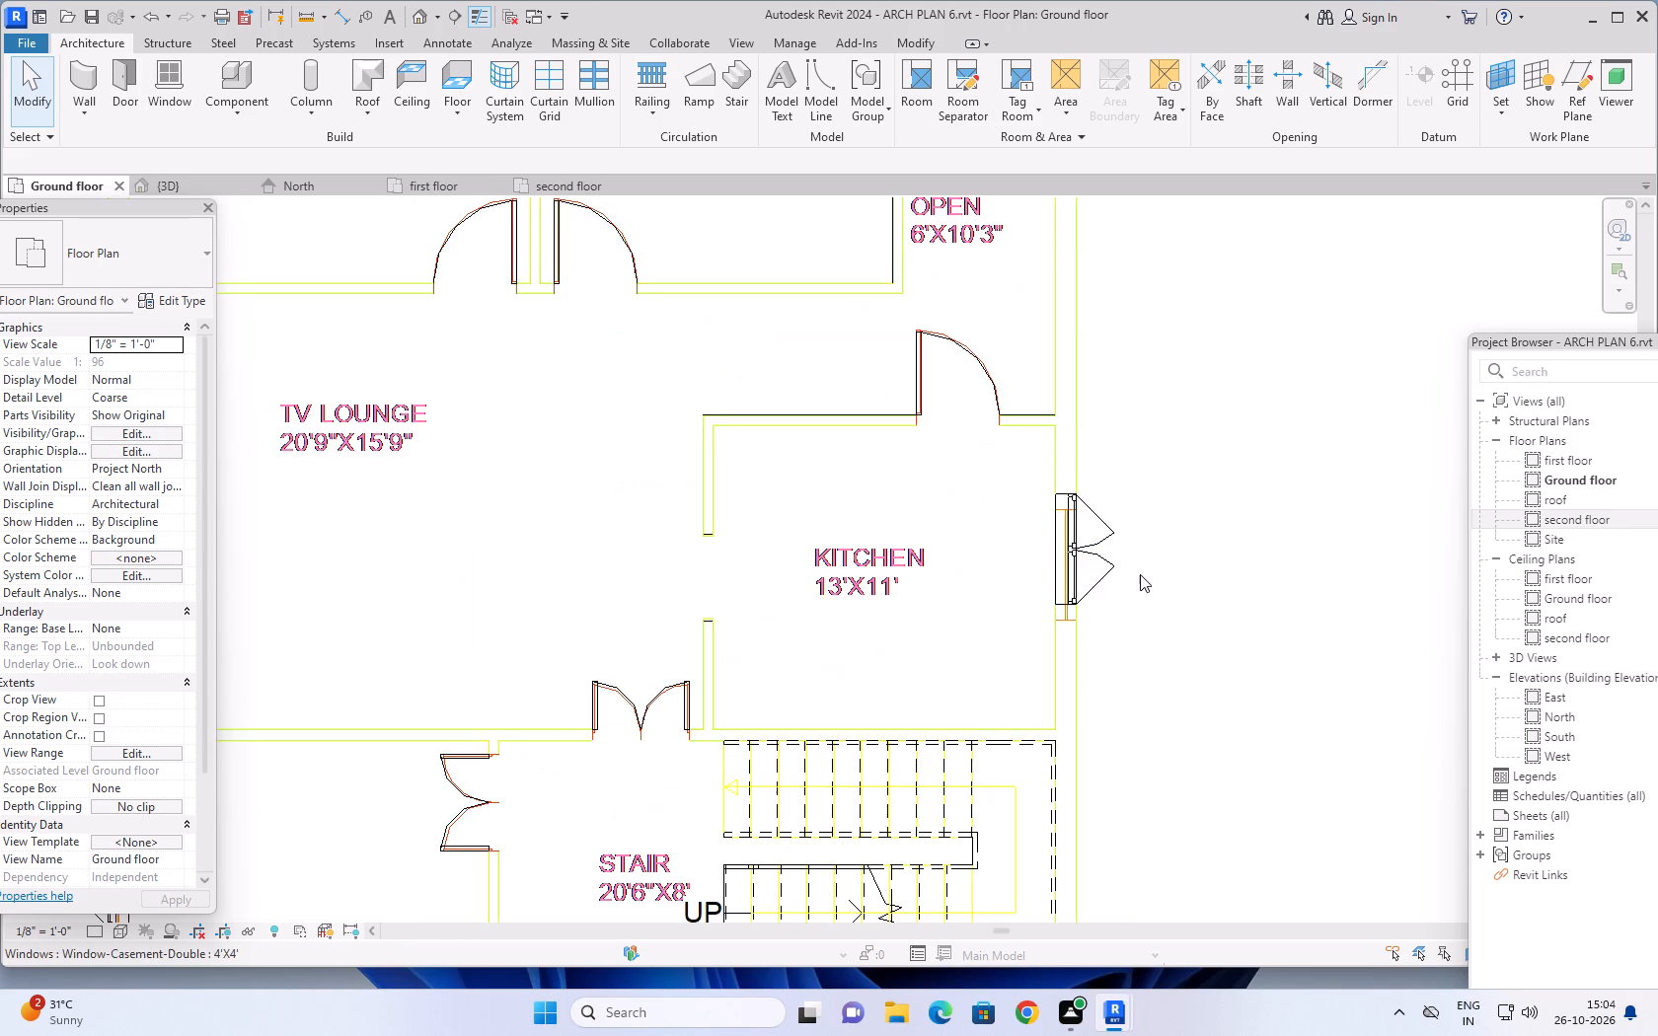
scroll(1142, 574, "up", 6)
scroll(1147, 572, "down", 15)
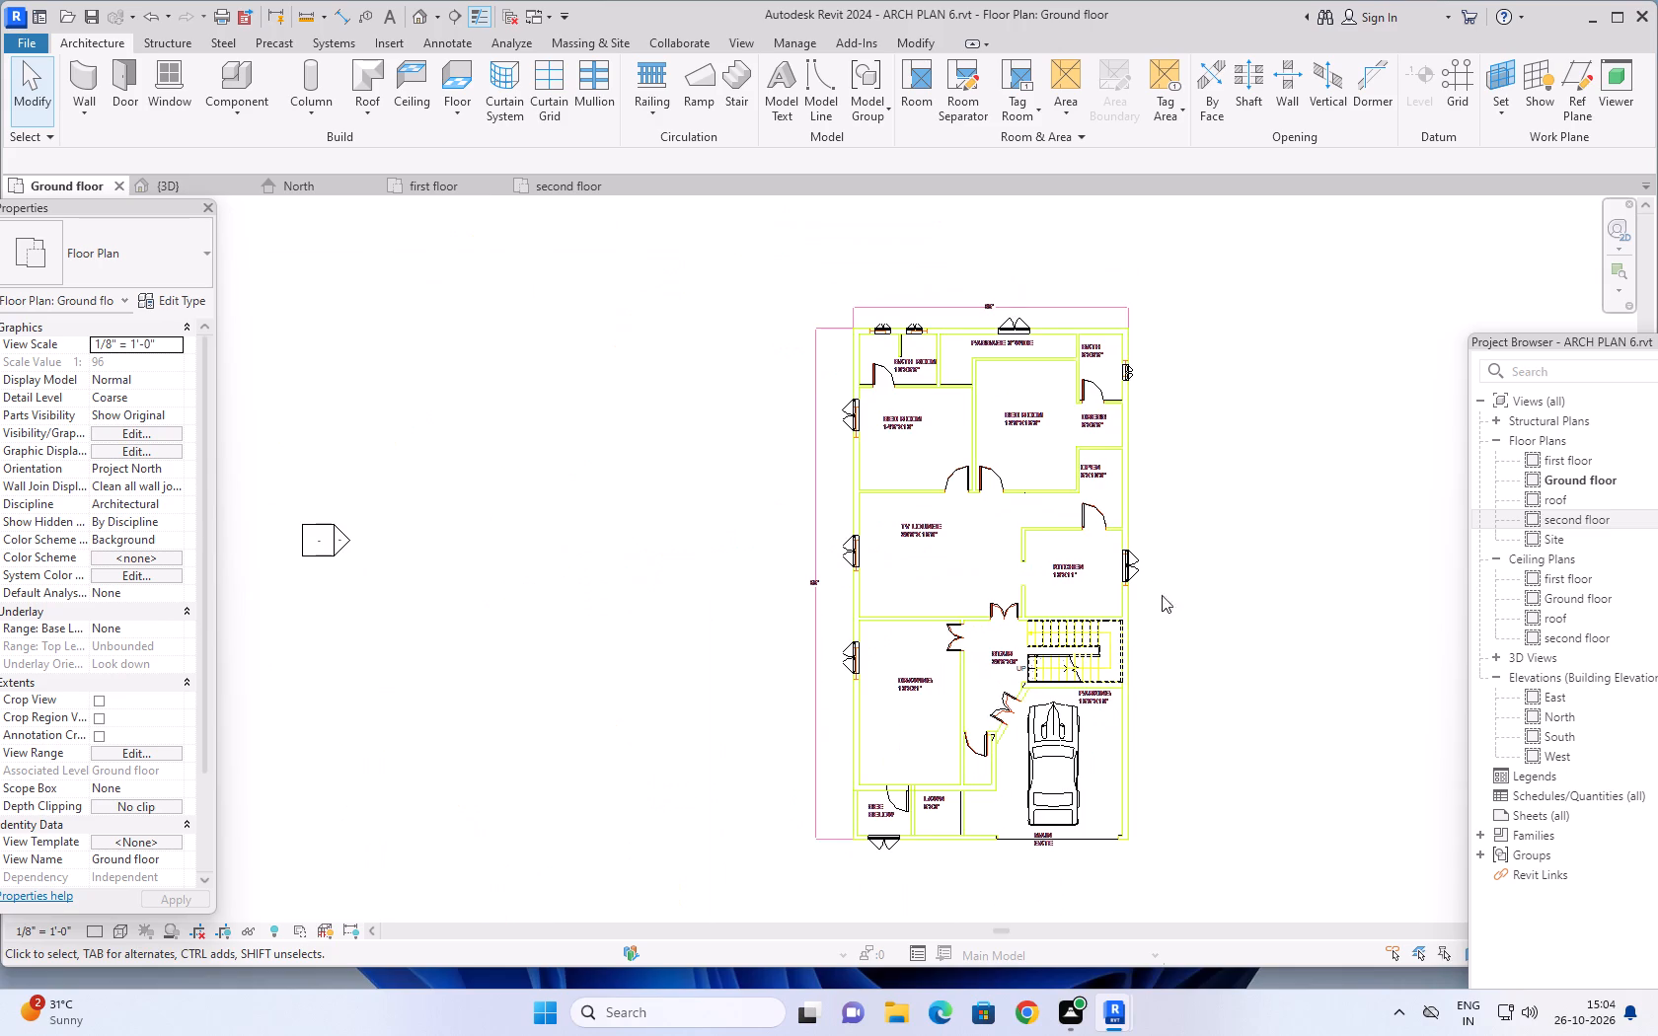
middle_click_drag(1201, 628, 1158, 538)
middle_click(1158, 538)
middle_click(1158, 538)
middle_click(1158, 538)
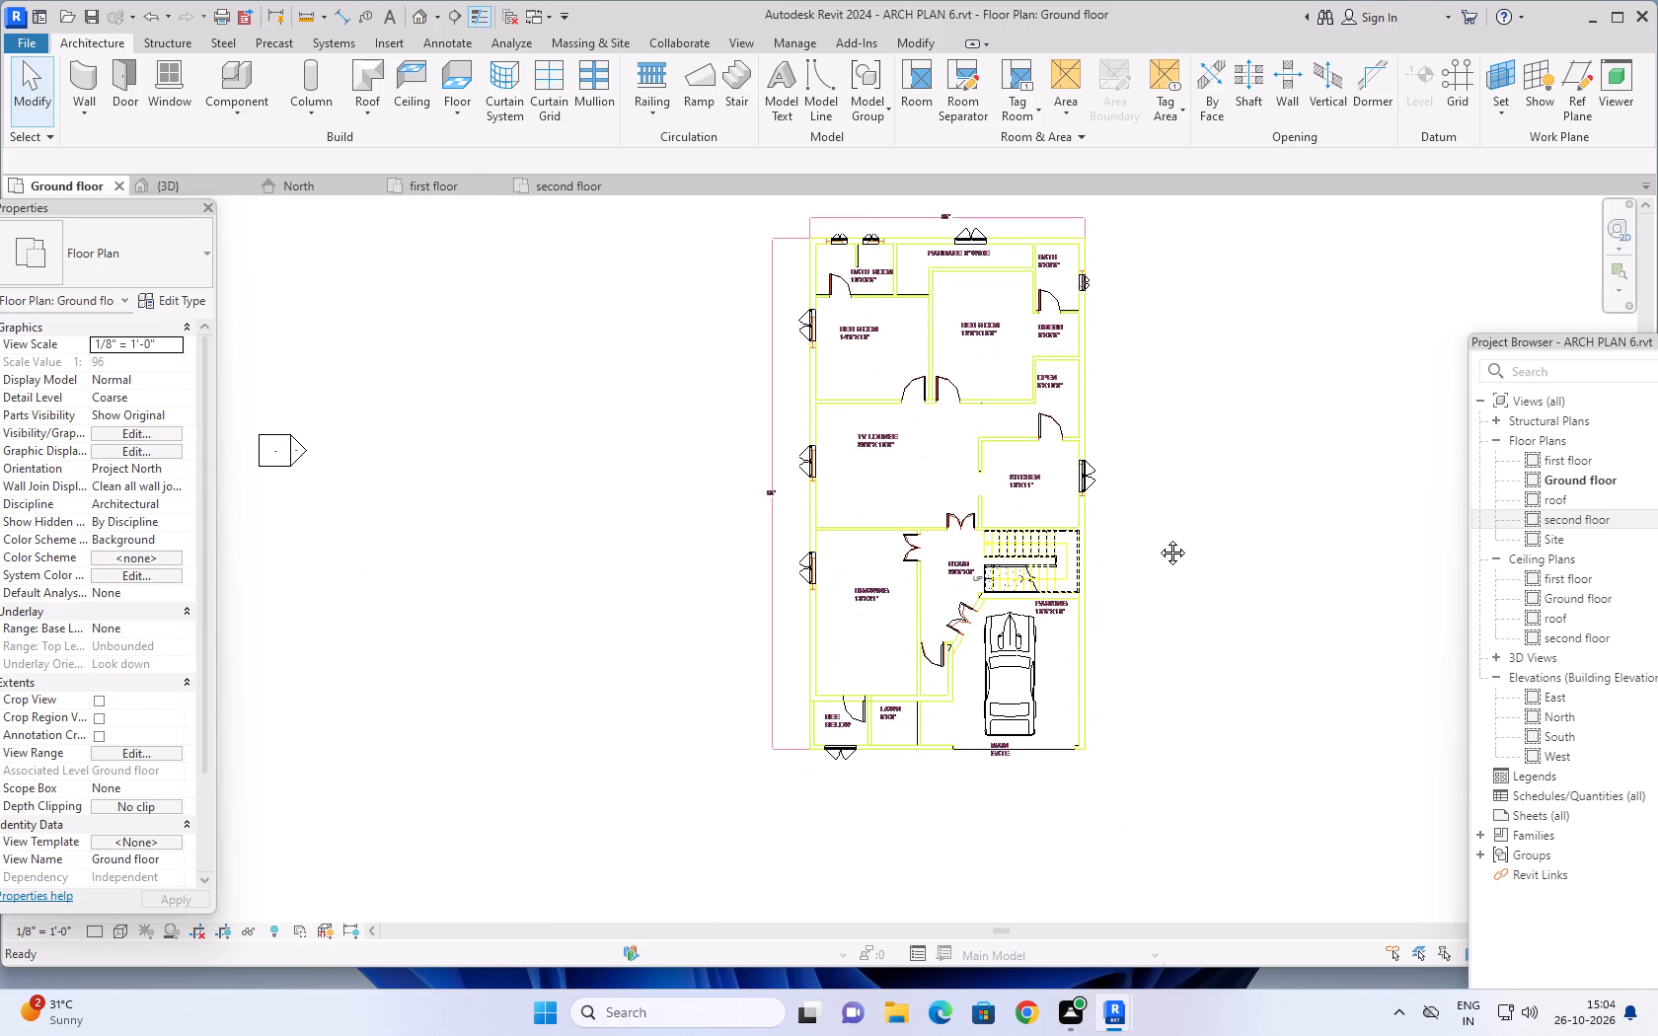
middle_click(1158, 538)
Align the kitchen window's upper edge with the window line of the imported CAD plan.
scroll(909, 518, "up", 5)
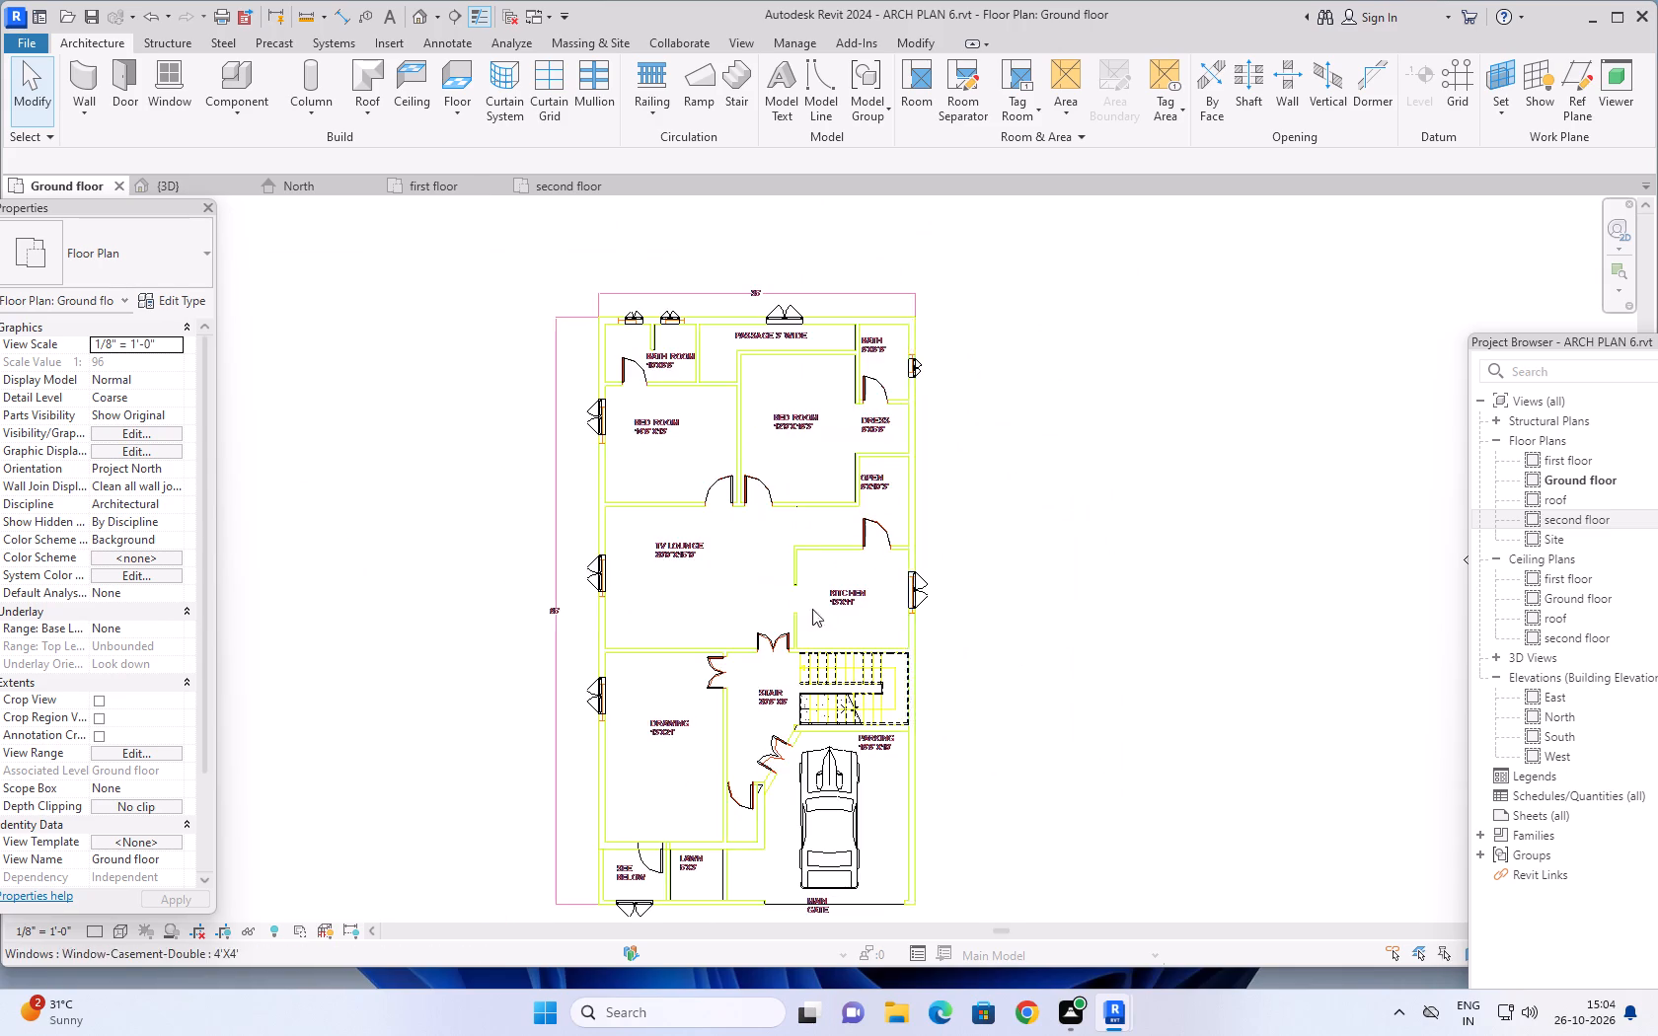
scroll(797, 609, "up", 5)
scroll(743, 412, "up", 3)
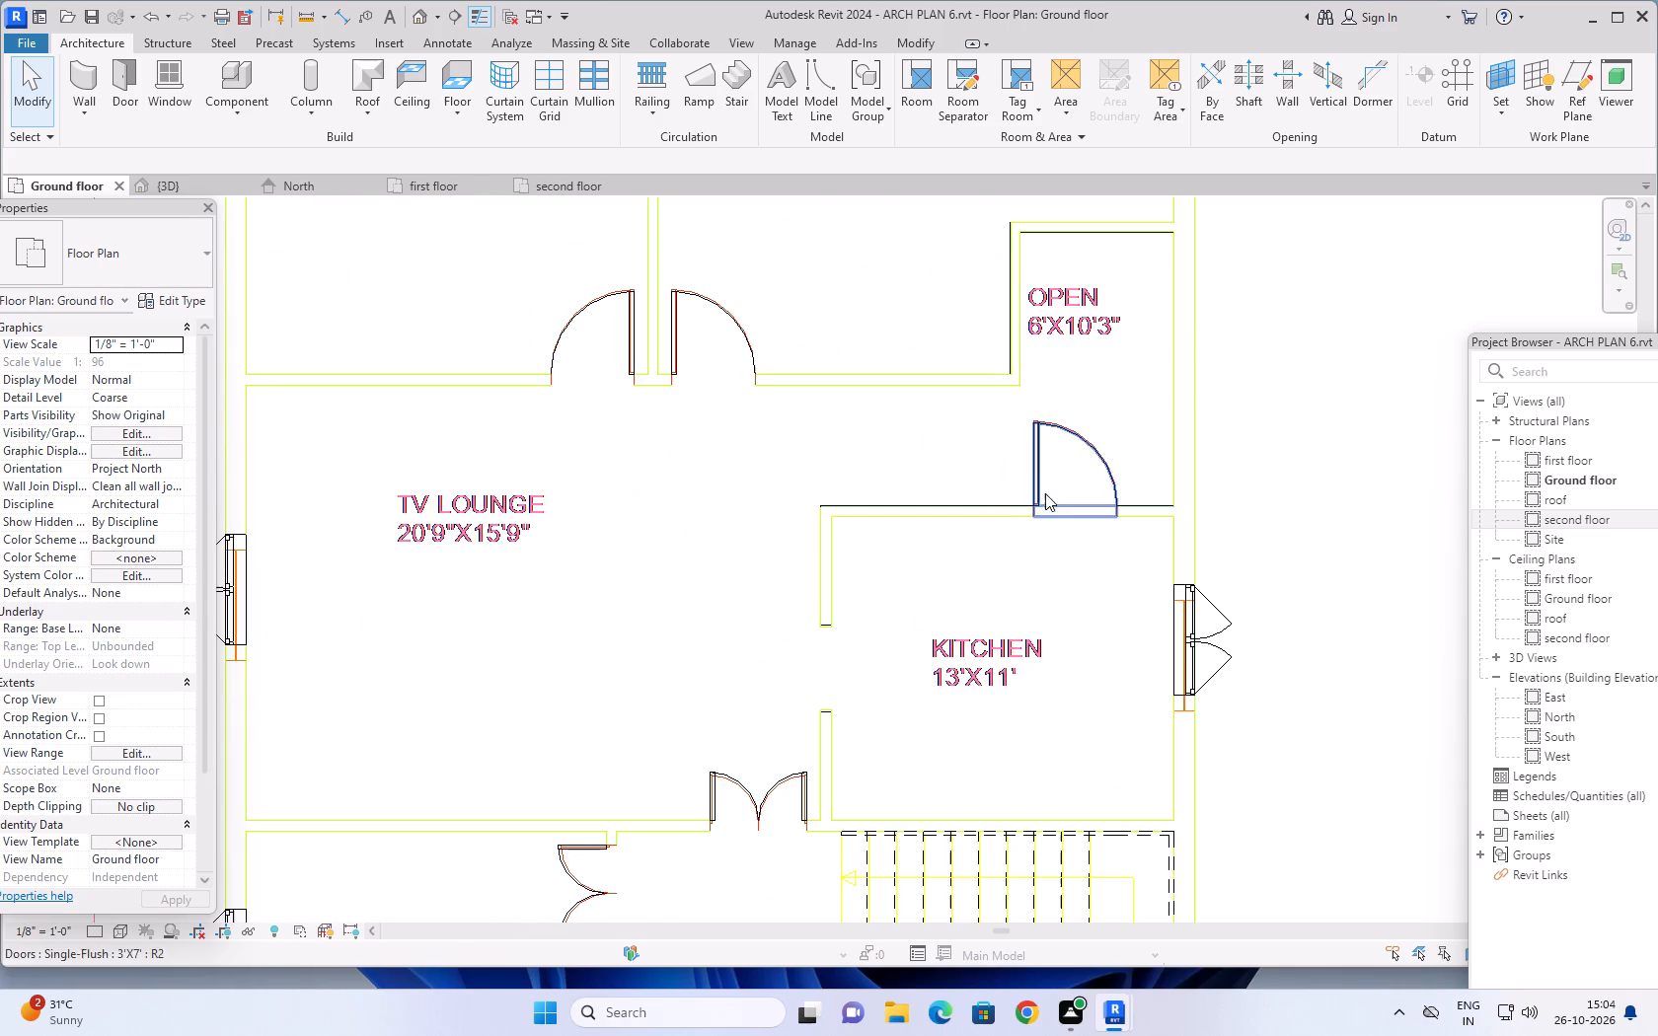
left_click(898, 44)
left_click(420, 62)
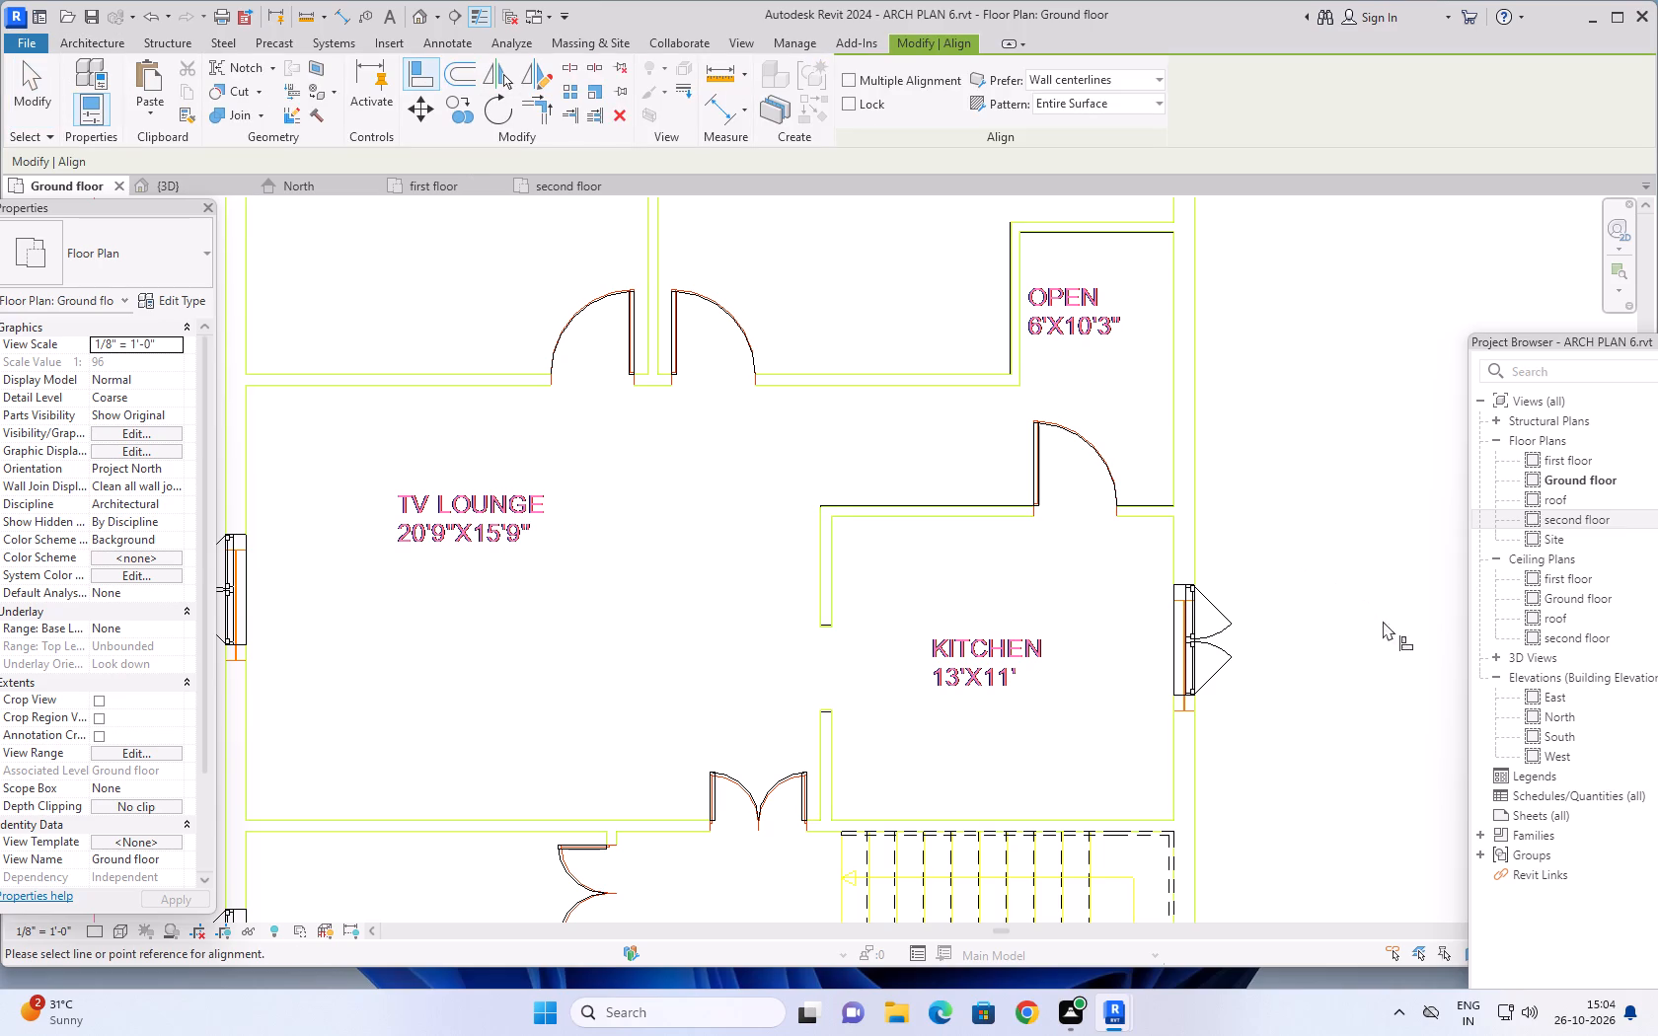
scroll(1116, 638, "up", 5)
scroll(1226, 591, "up", 4)
left_click(1233, 578)
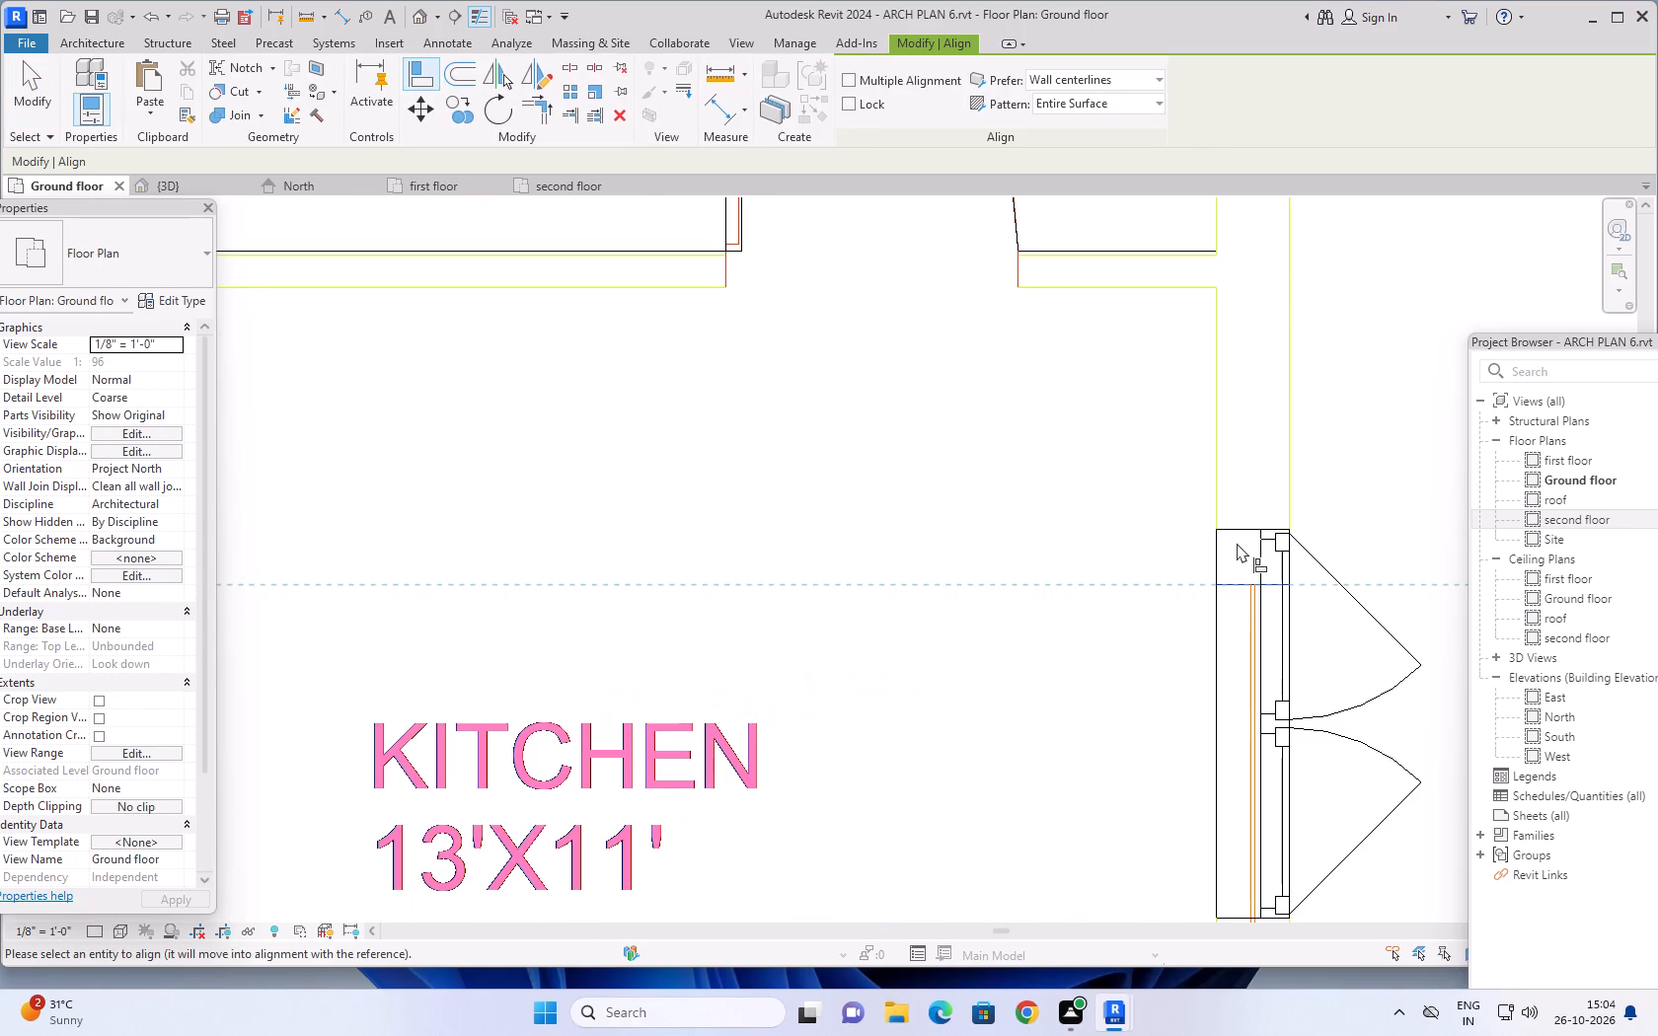
left_click(1237, 525)
Align the window of the 6'X8'6" bath with the window line of the imported CAD plan.
scroll(1277, 558, "down", 12)
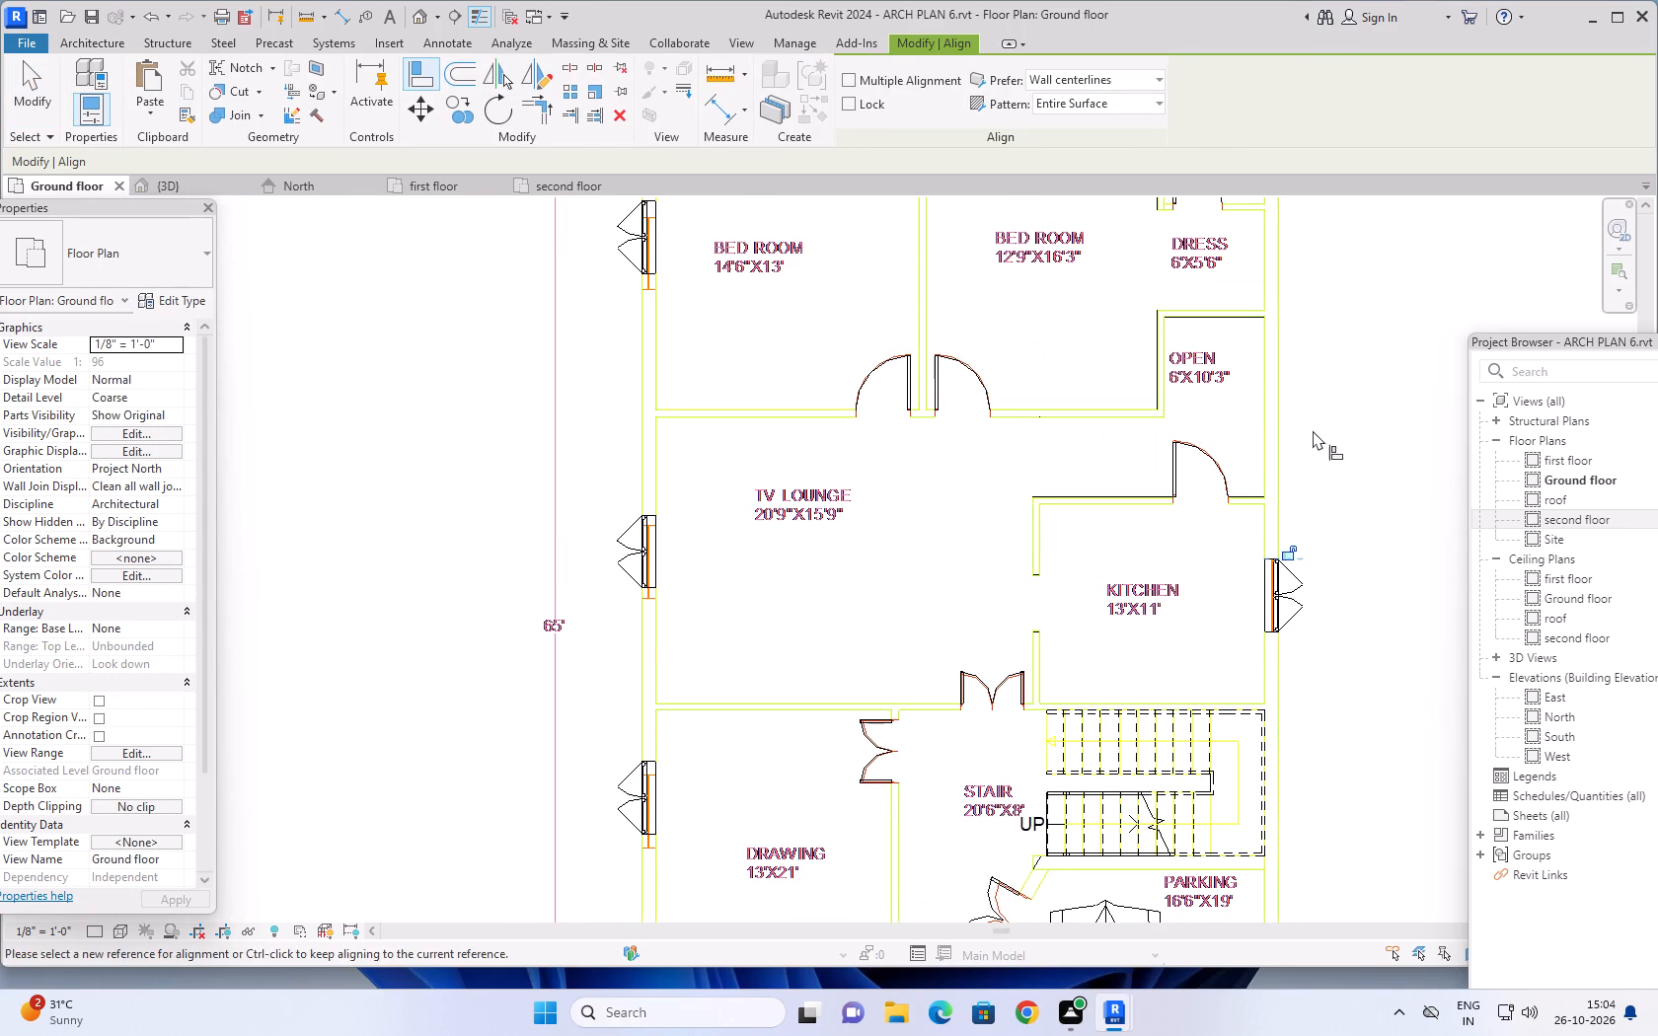
middle_click_drag(1317, 401, 1260, 678)
scroll(1227, 382, "up", 12)
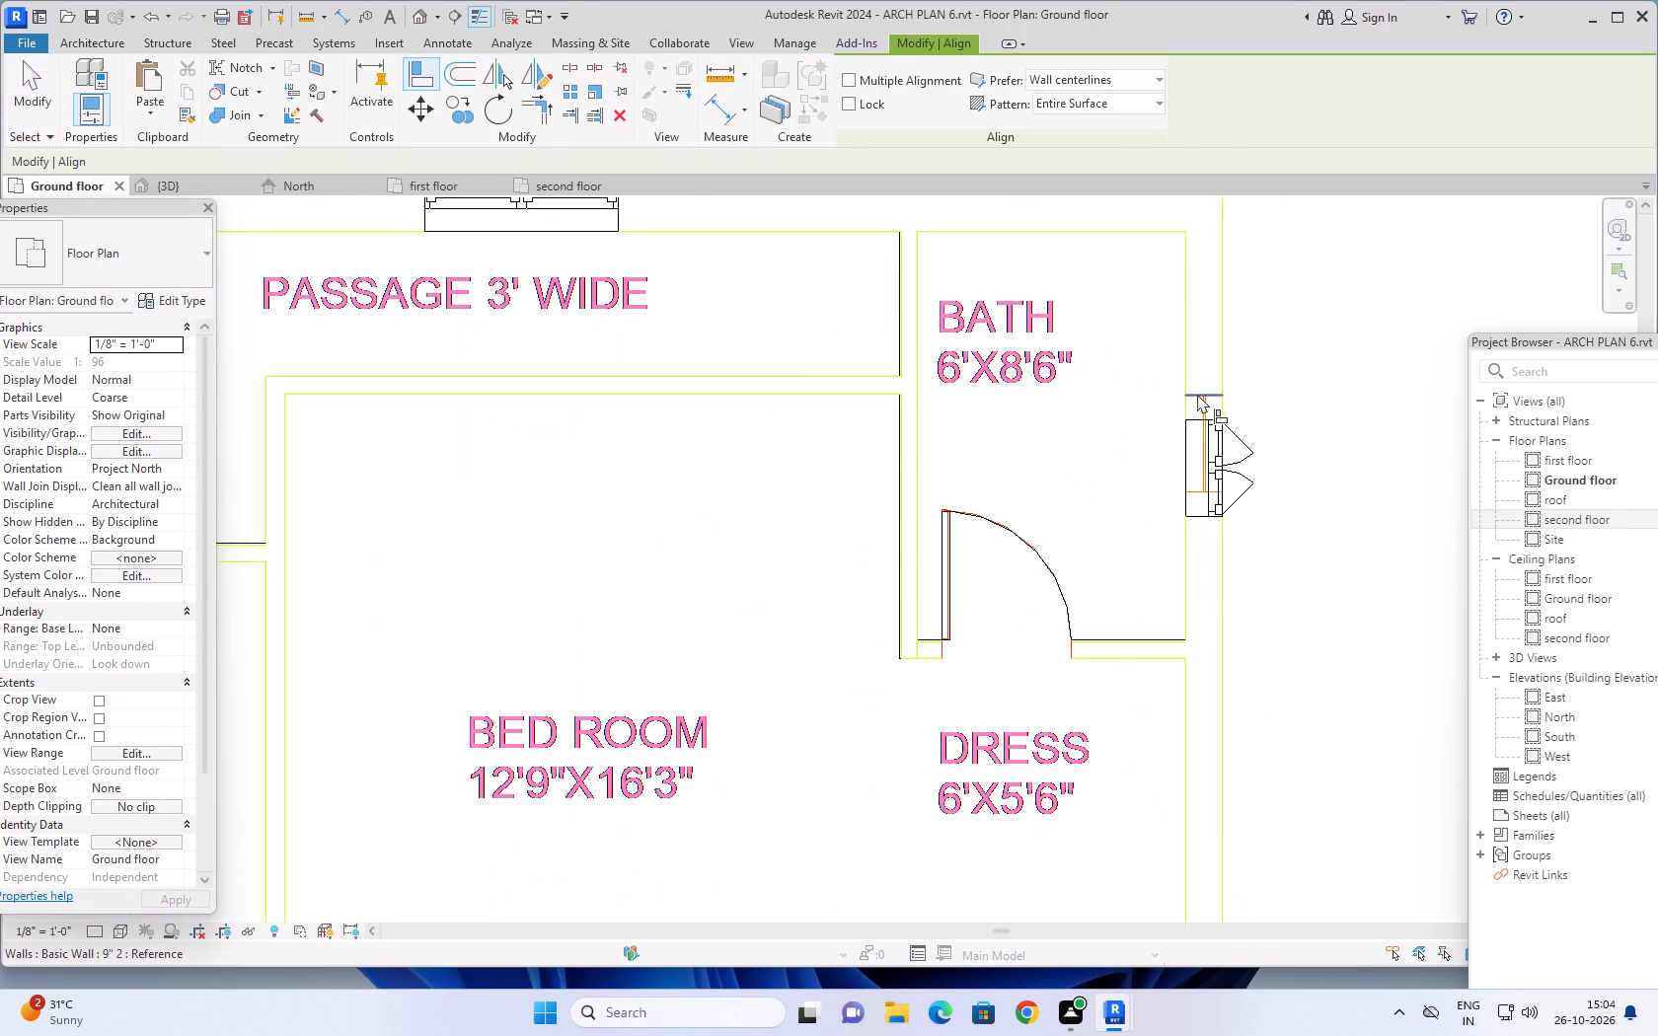
scroll(1197, 394, "up", 2)
left_click(1188, 404)
left_click(1187, 463)
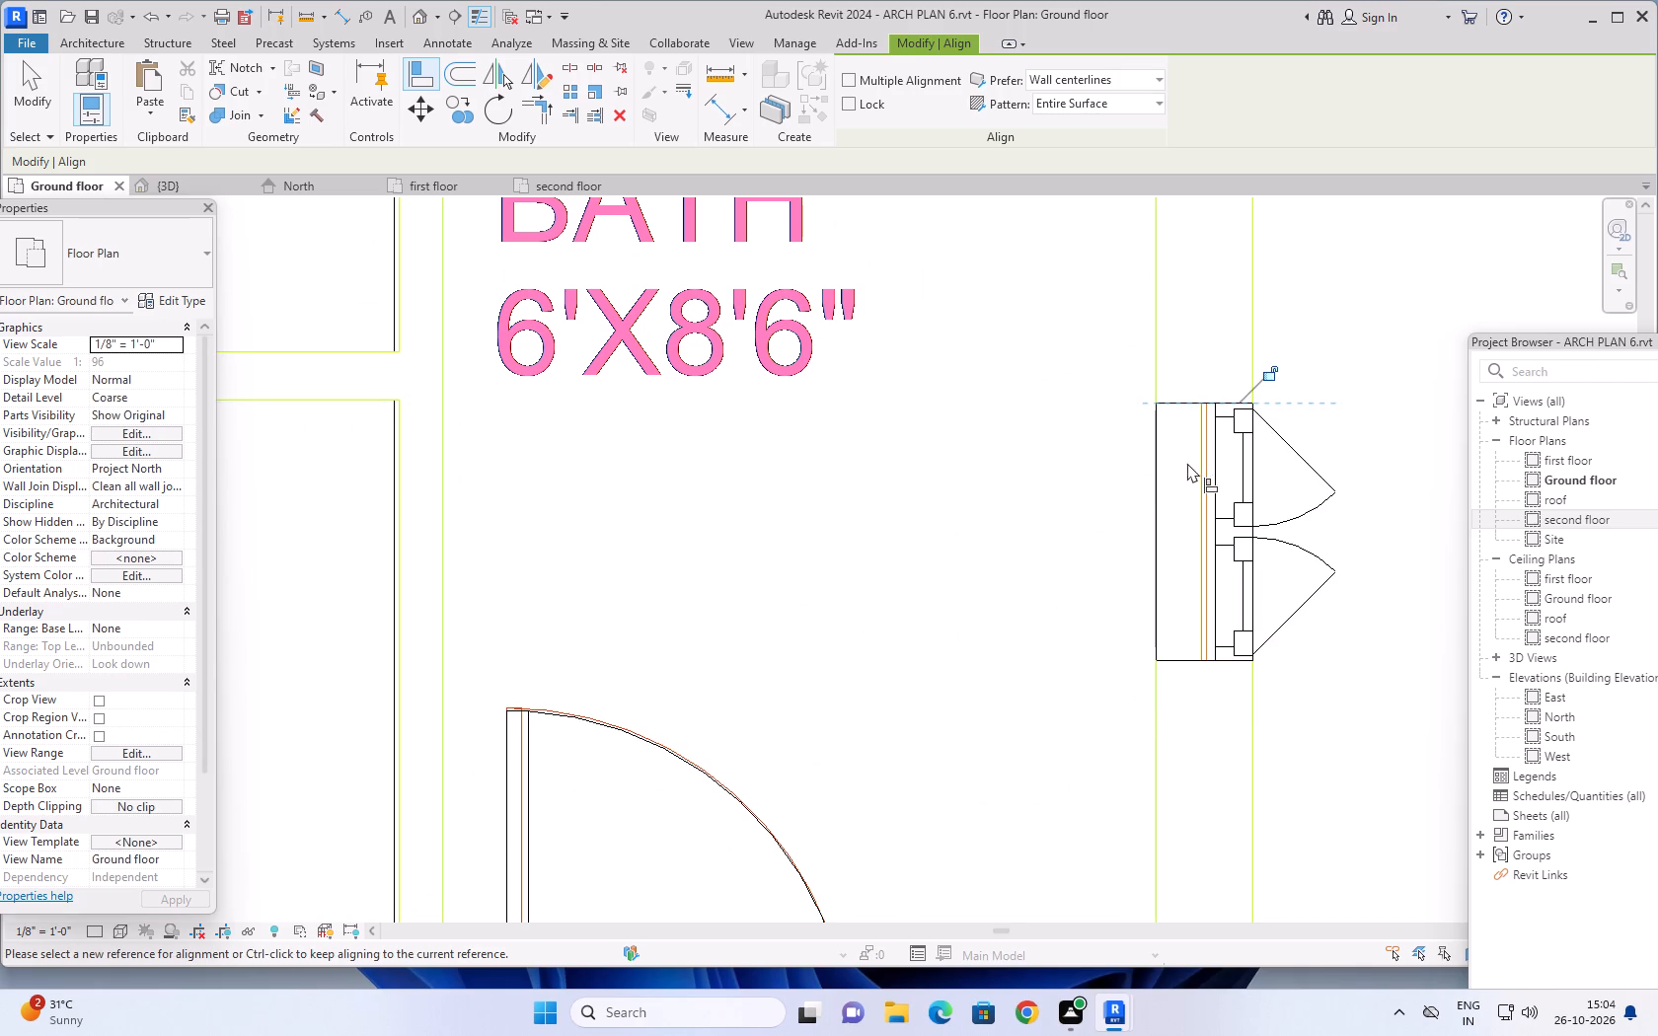
Align both windows in the exterior wall of the 10'X6'6" bath room with their imported CAD window lines.
scroll(1118, 481, "down", 13)
scroll(825, 360, "up", 3)
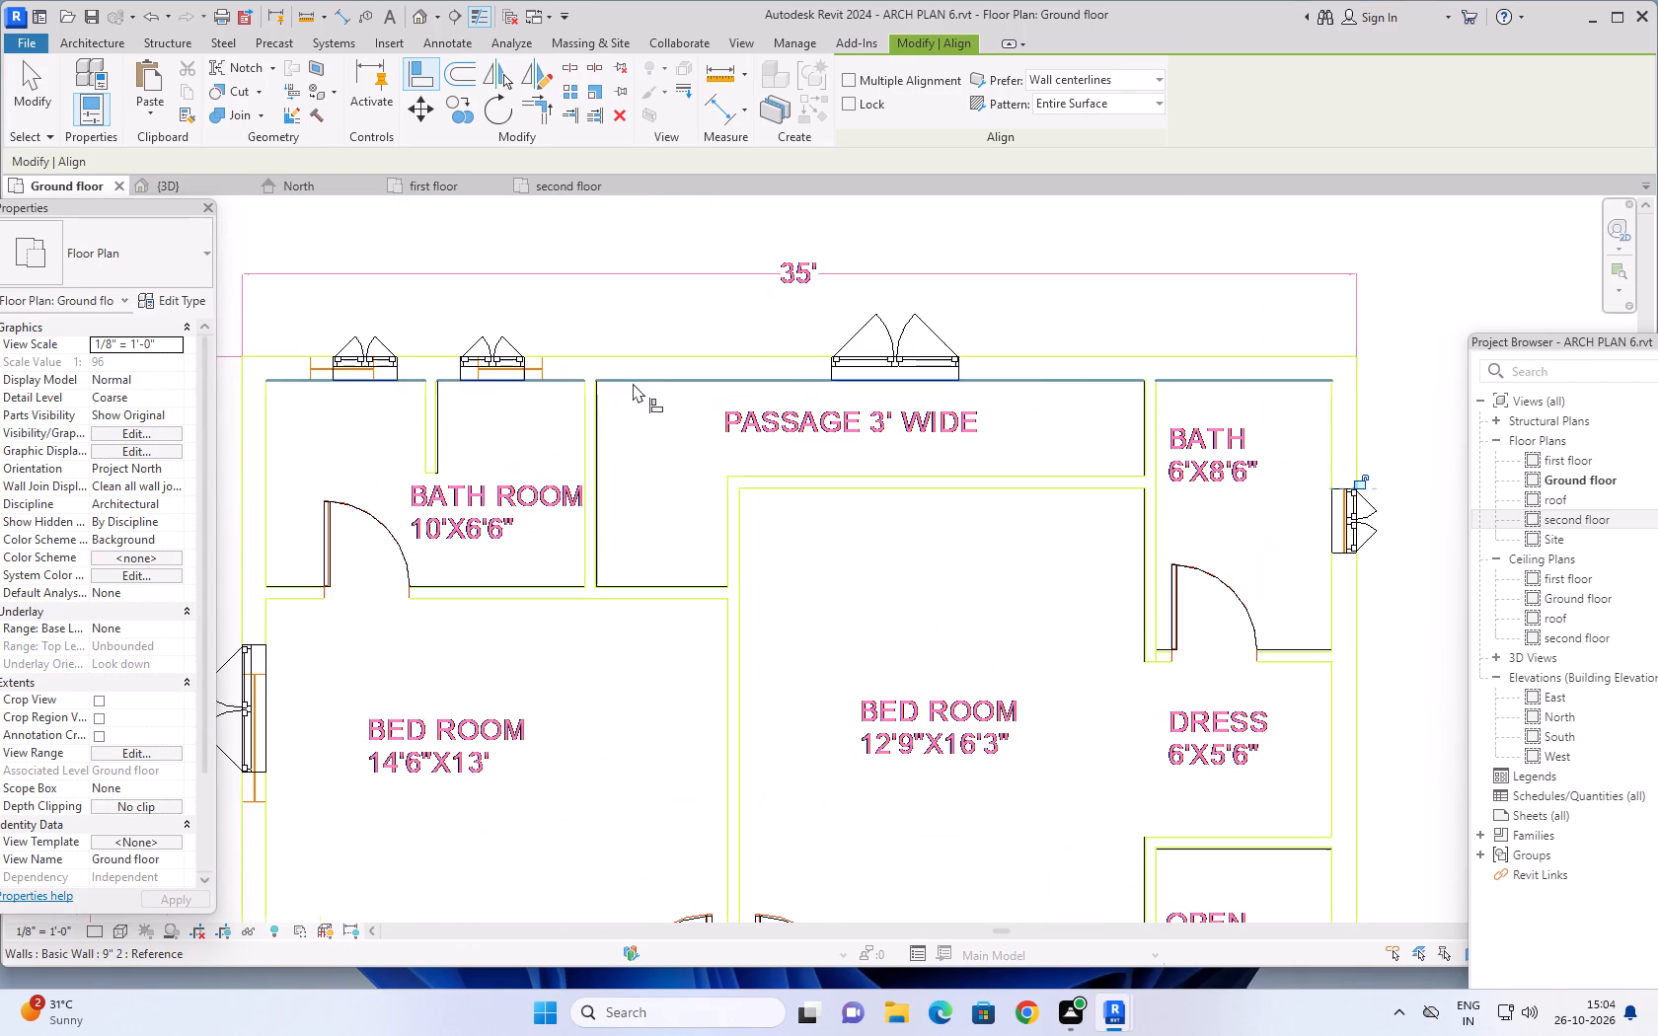
scroll(470, 371, "up", 8)
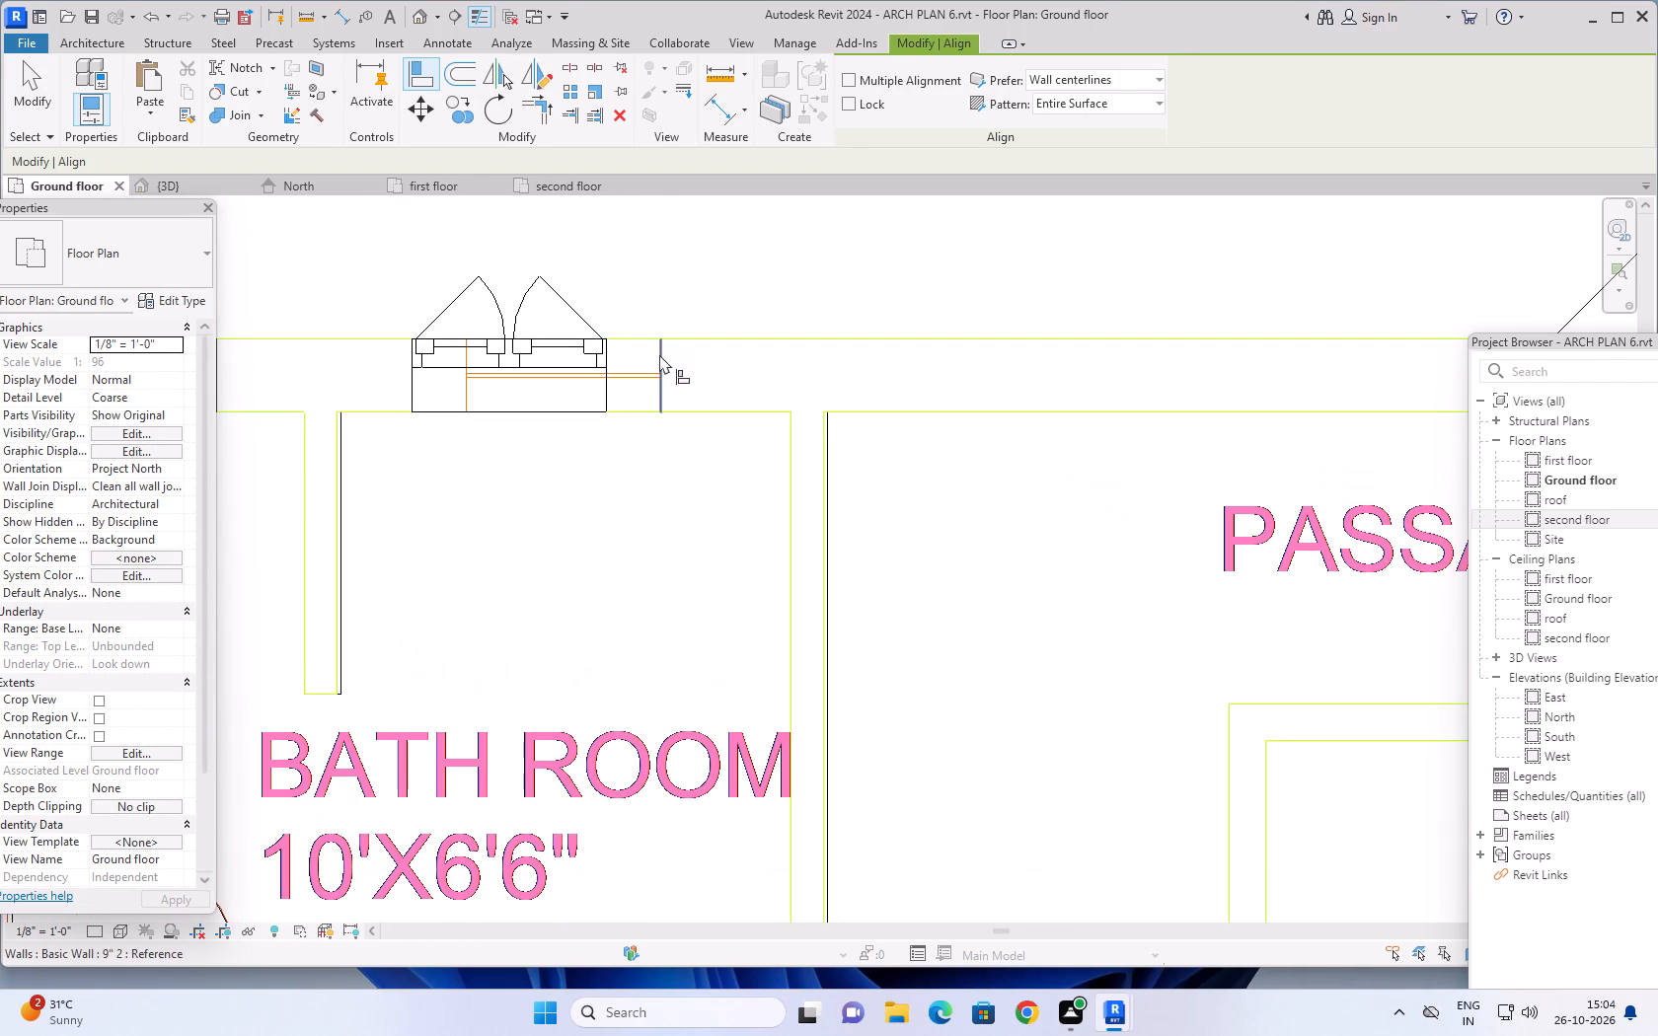
left_click(659, 354)
left_click(607, 363)
scroll(558, 534, "down", 9)
middle_click_drag(565, 551, 575, 551)
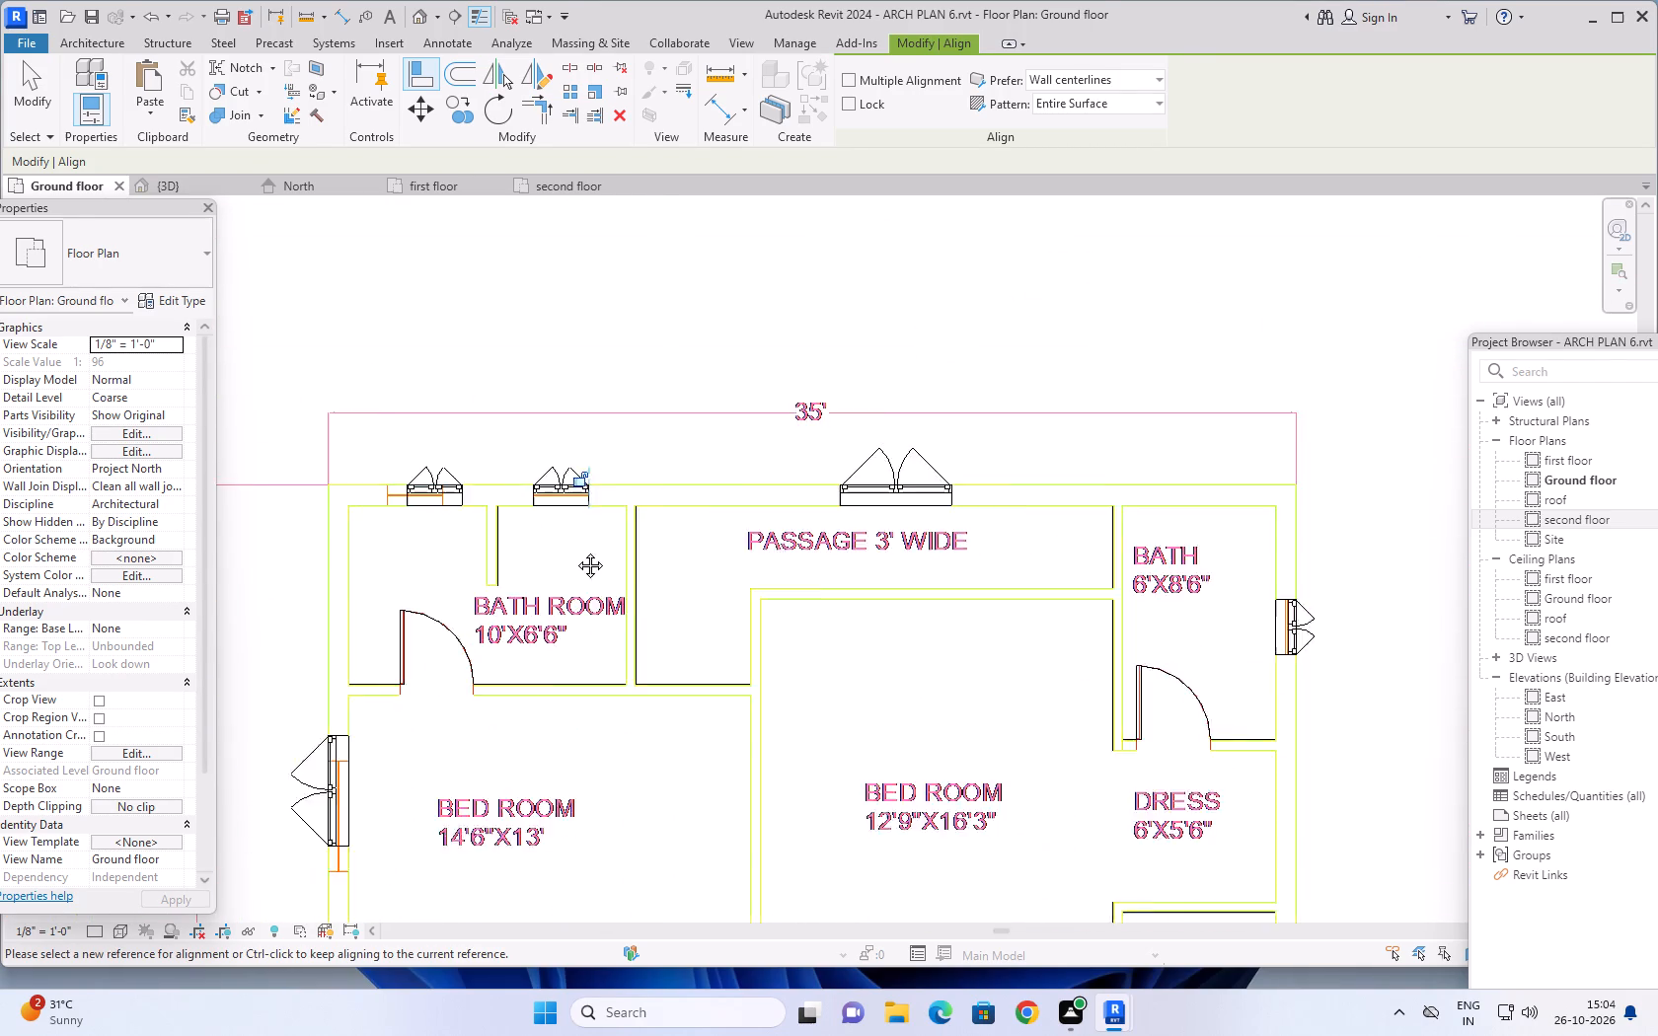
middle_click_drag(575, 551, 1039, 554)
scroll(867, 483, "up", 10)
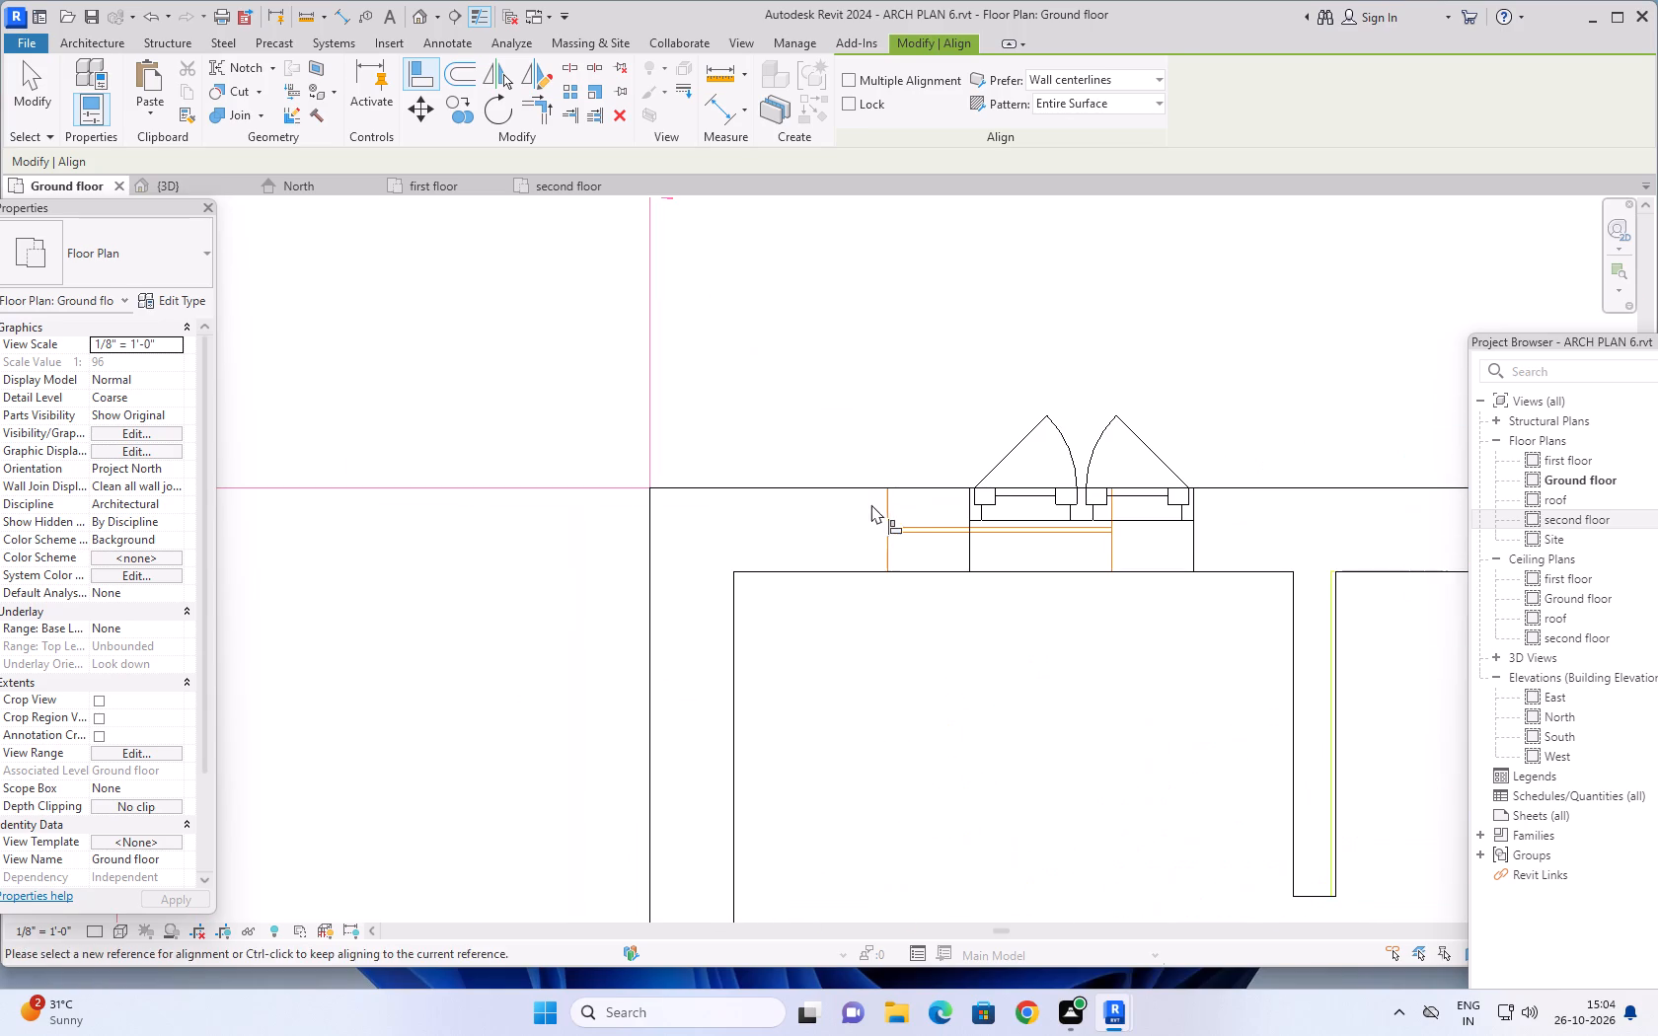
left_click(884, 501)
left_click(971, 507)
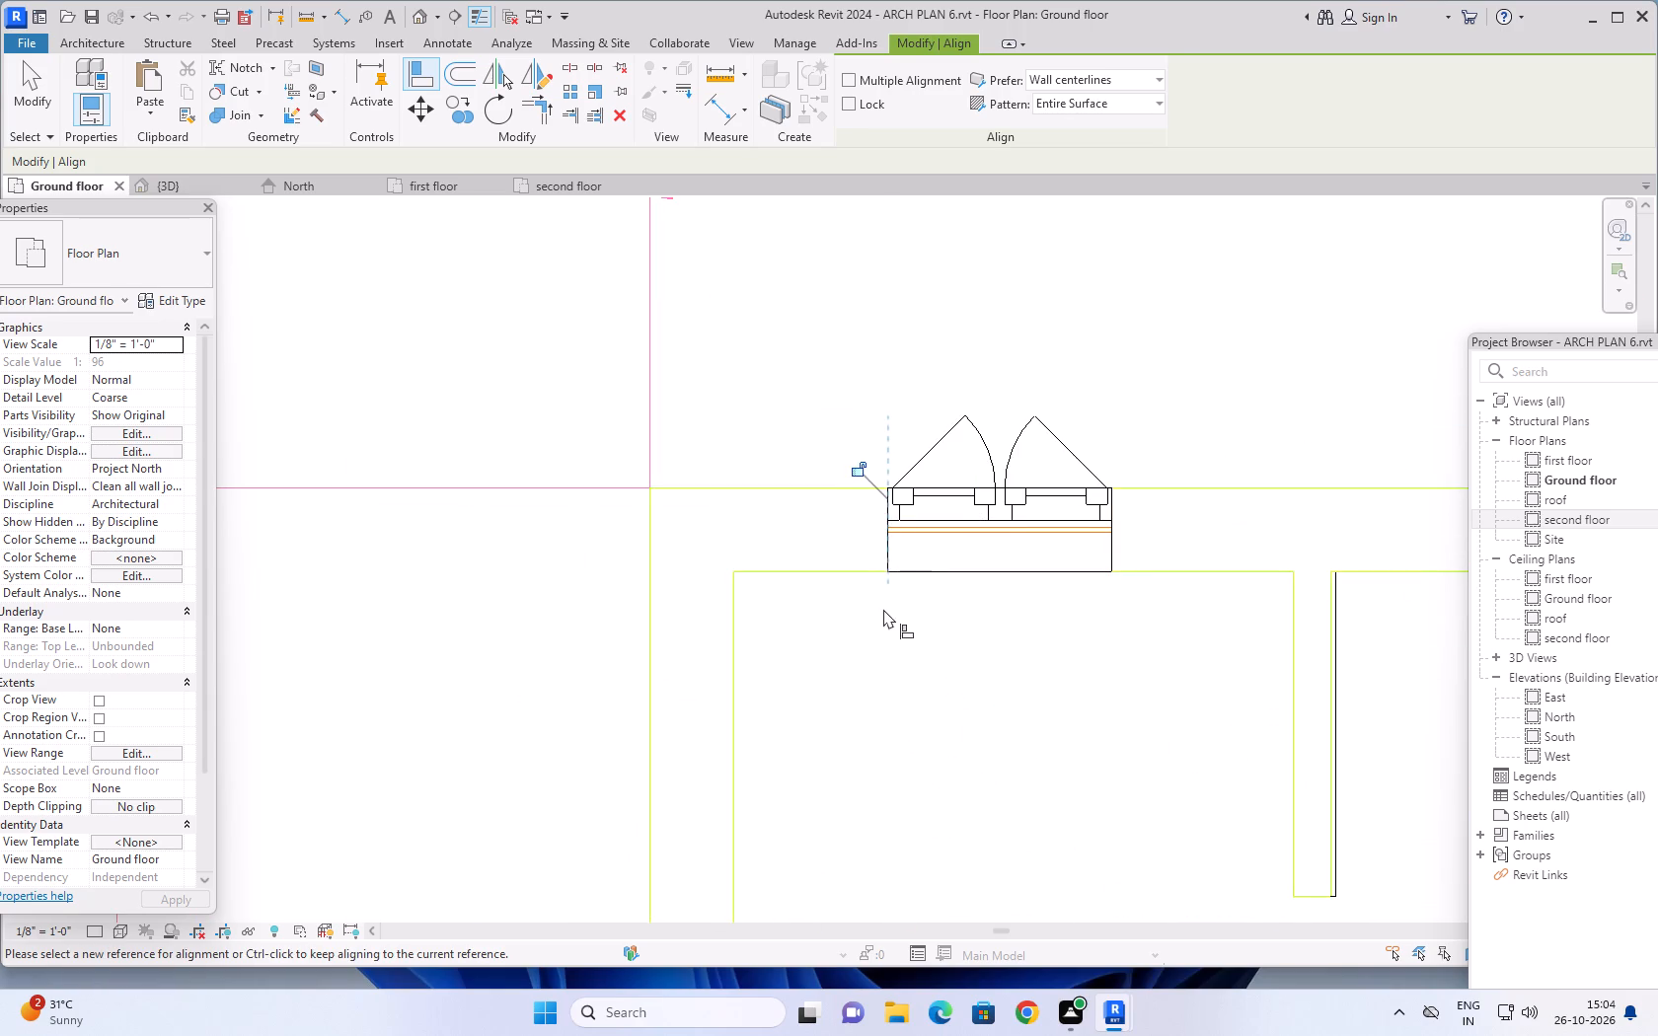
Align the lower edge of the 14'6"X13' bedroom's exterior window with its imported CAD window line.
scroll(886, 621, "down", 10)
middle_click_drag(891, 696, 903, 404)
scroll(832, 716, "up", 6)
left_click(868, 698)
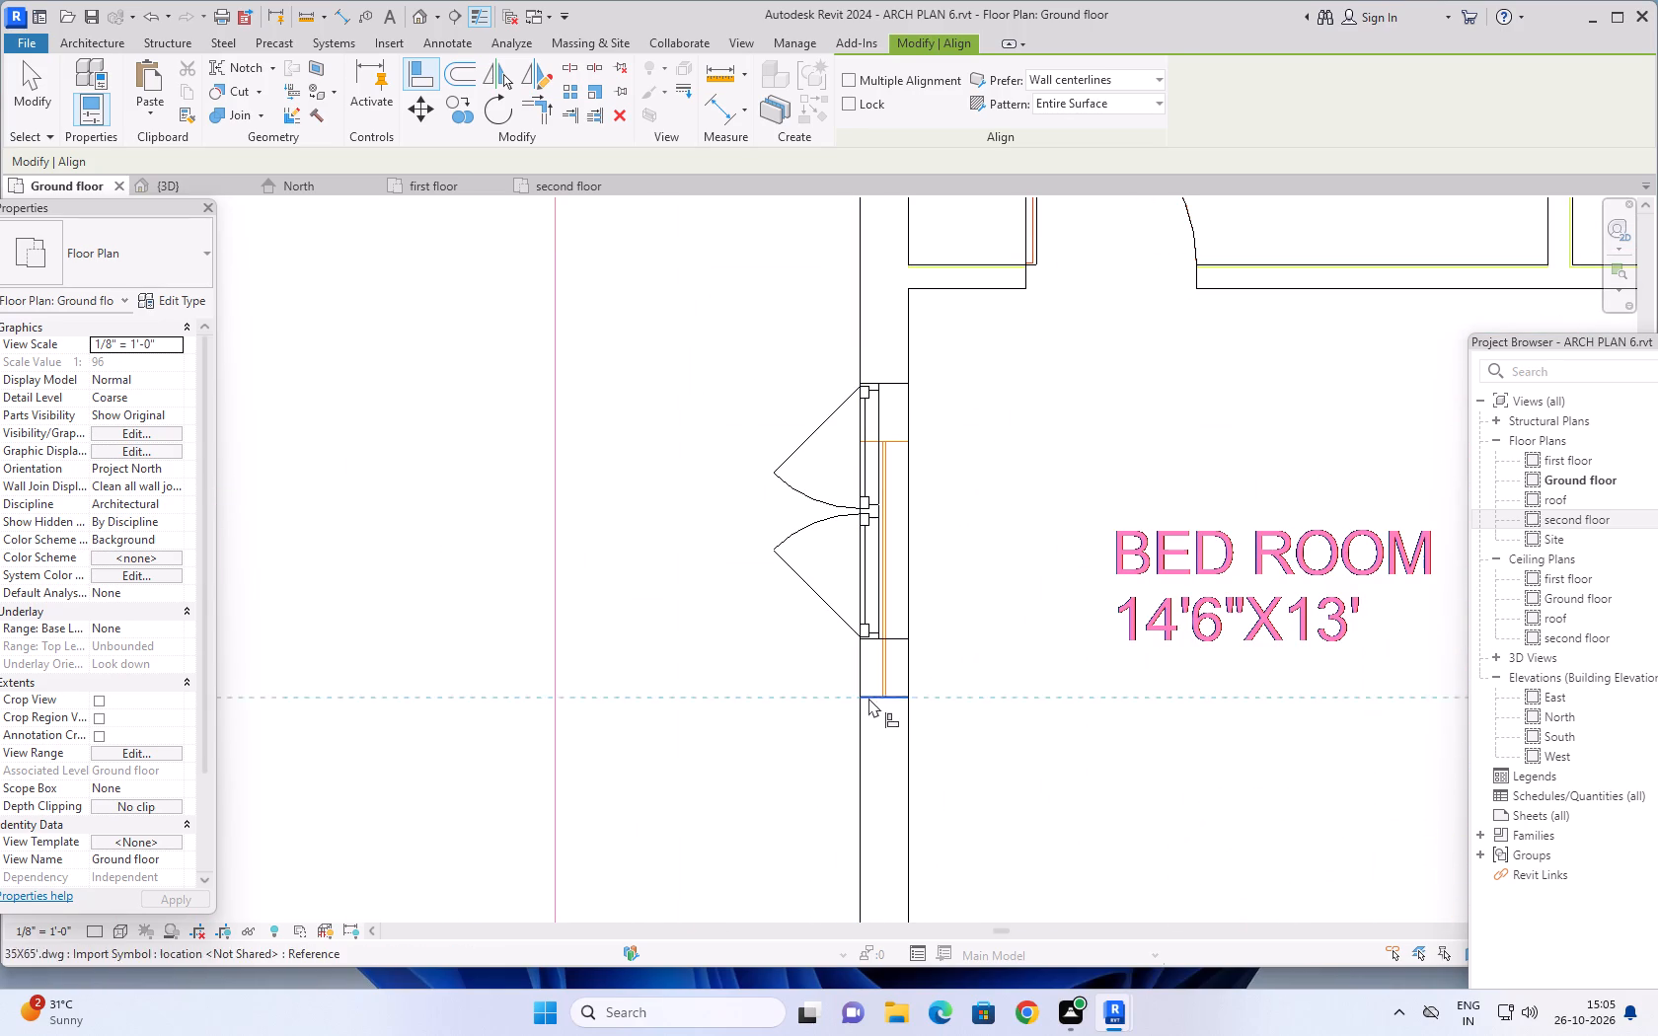
left_click(875, 645)
Align the lower edge of the TV lounge's exterior window with its imported CAD window line.
scroll(949, 715, "down", 8)
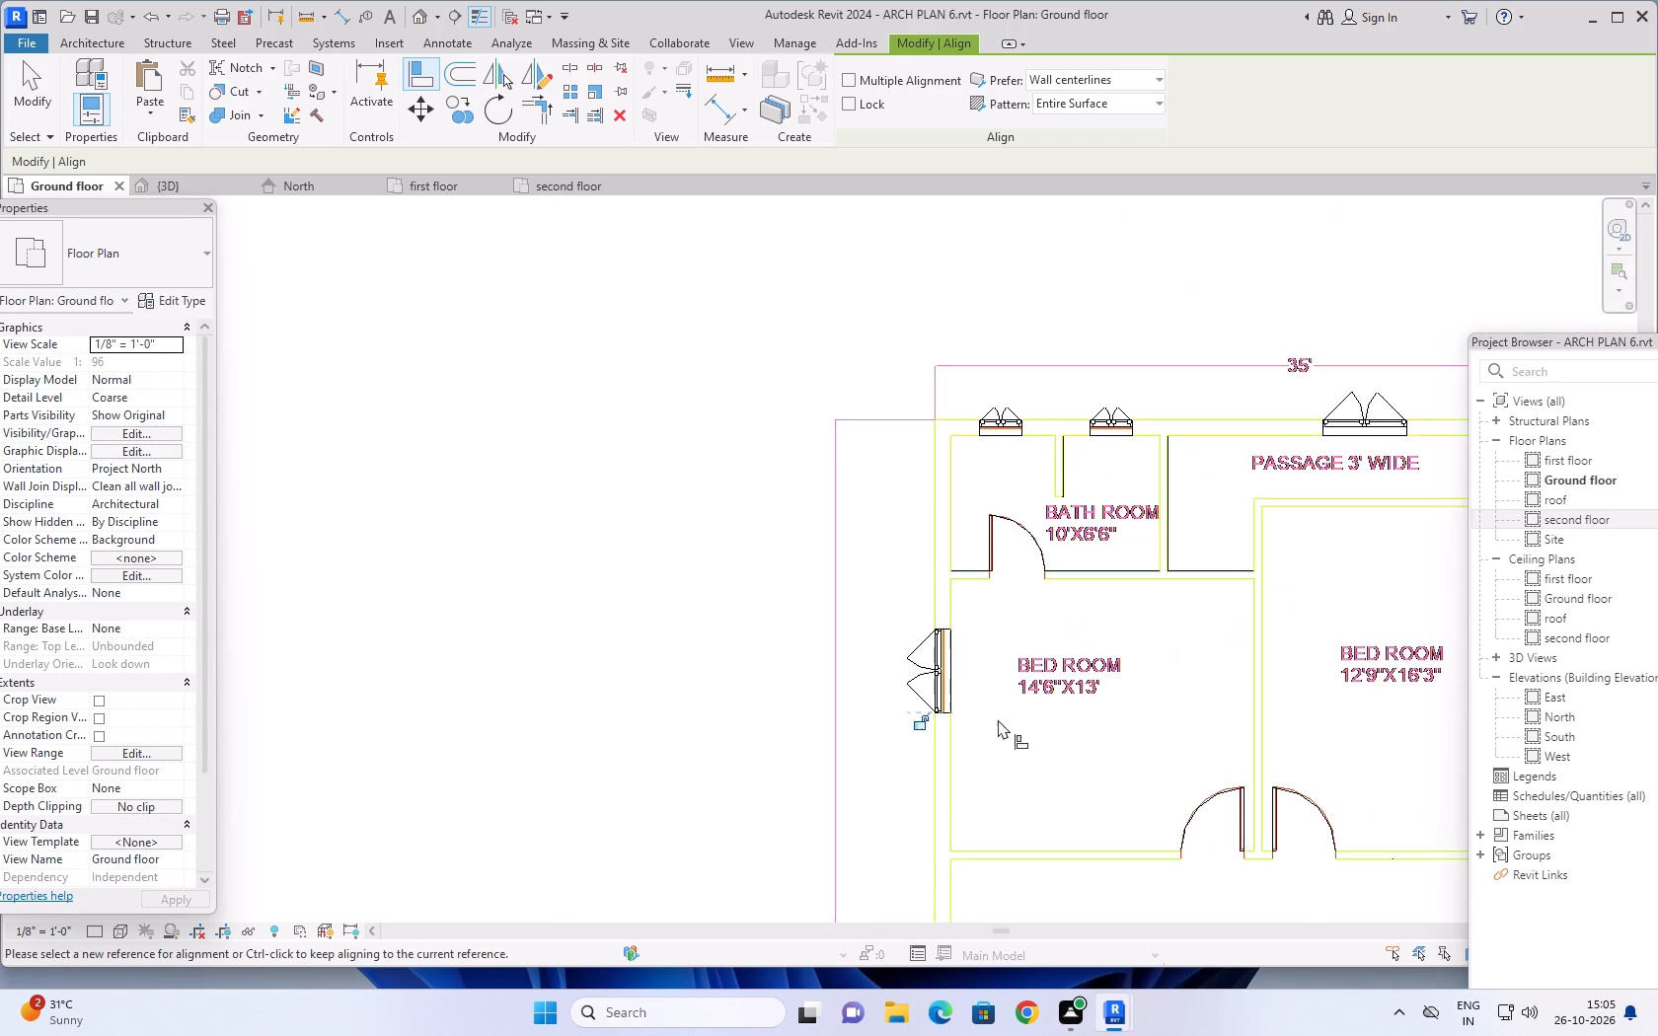
scroll(998, 719, "up", 1)
scroll(999, 719, "down", 5)
middle_click_drag(1003, 717, 998, 503)
scroll(939, 708, "up", 9)
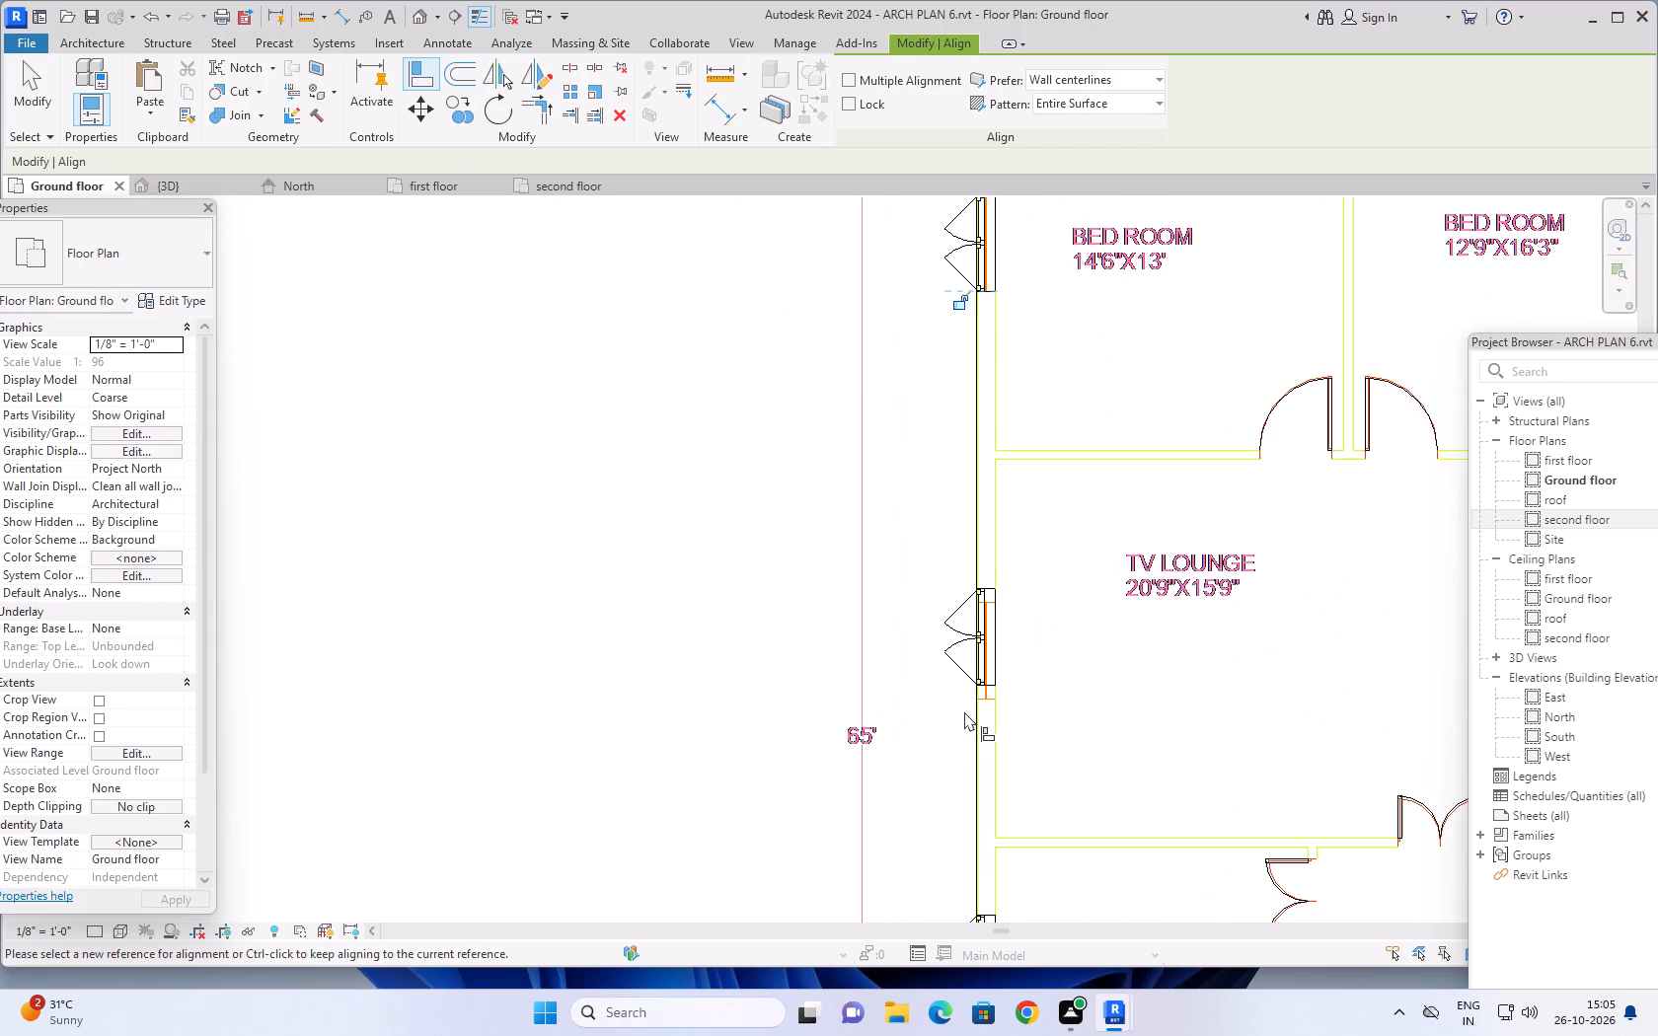
scroll(964, 711, "up", 2)
left_click(1012, 684)
left_click(1012, 647)
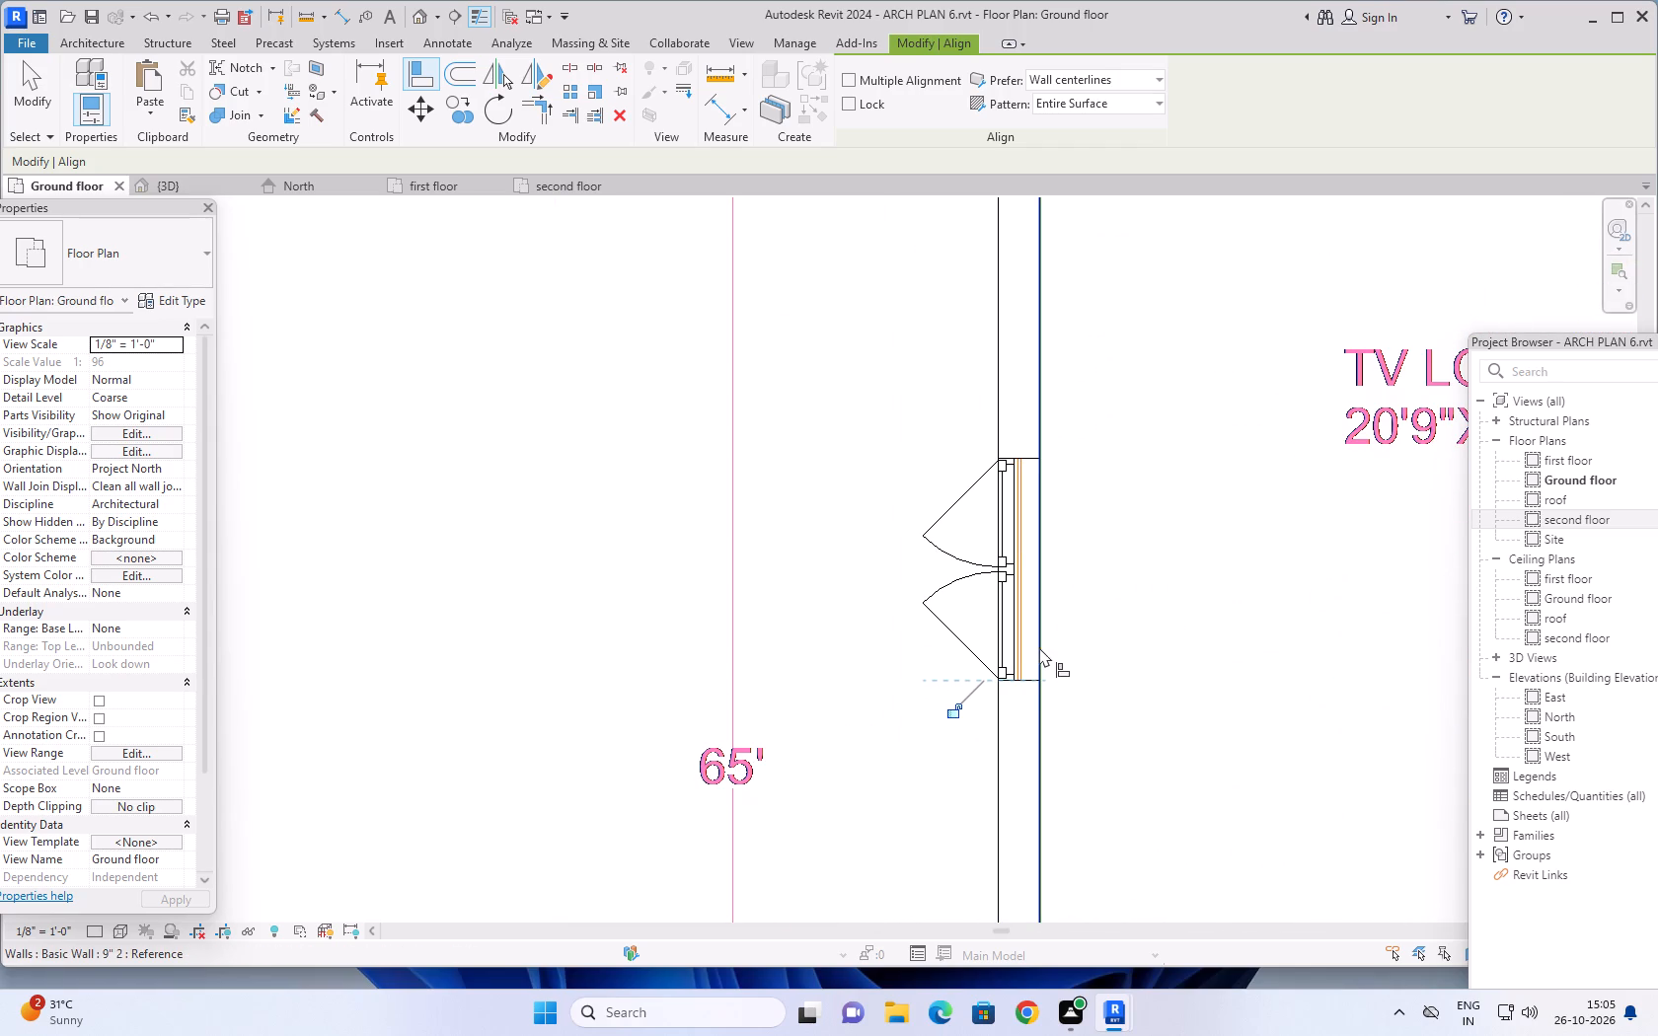
Align the lower edge of the drawing room's exterior window with its imported CAD window line.
scroll(1035, 649, "down", 6)
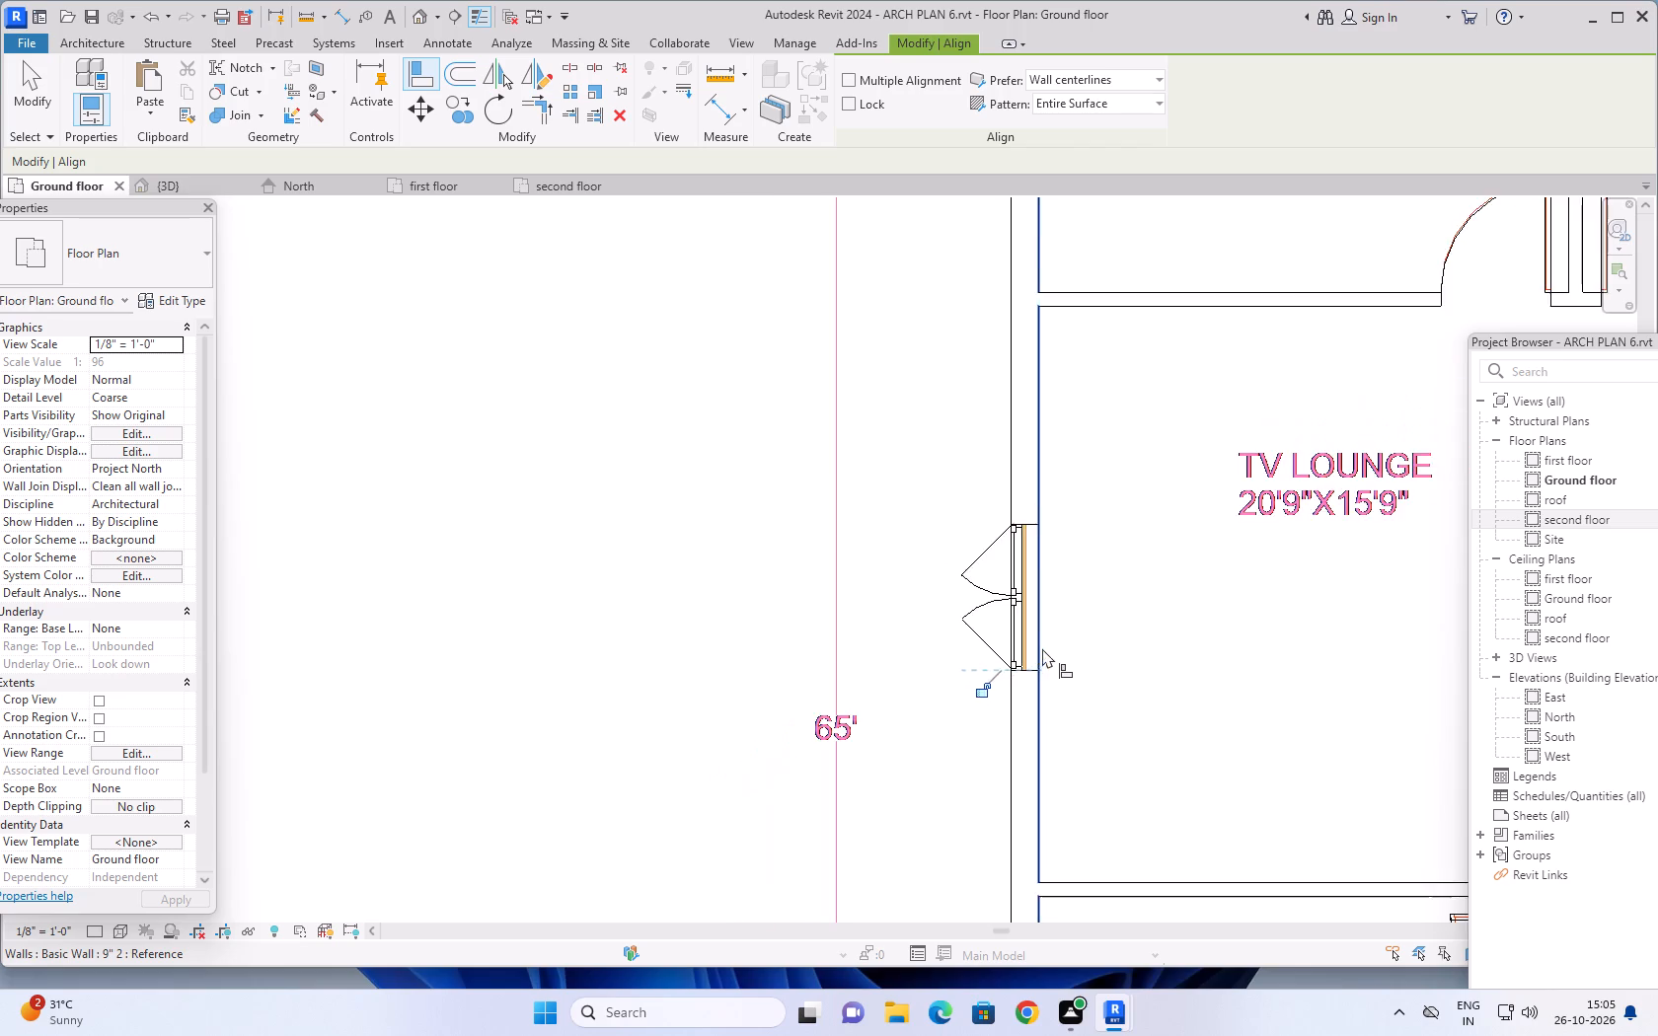
scroll(1042, 648, "down", 2)
middle_click_drag(1056, 696, 1049, 428)
middle_click(1049, 421)
scroll(1029, 665, "up", 11)
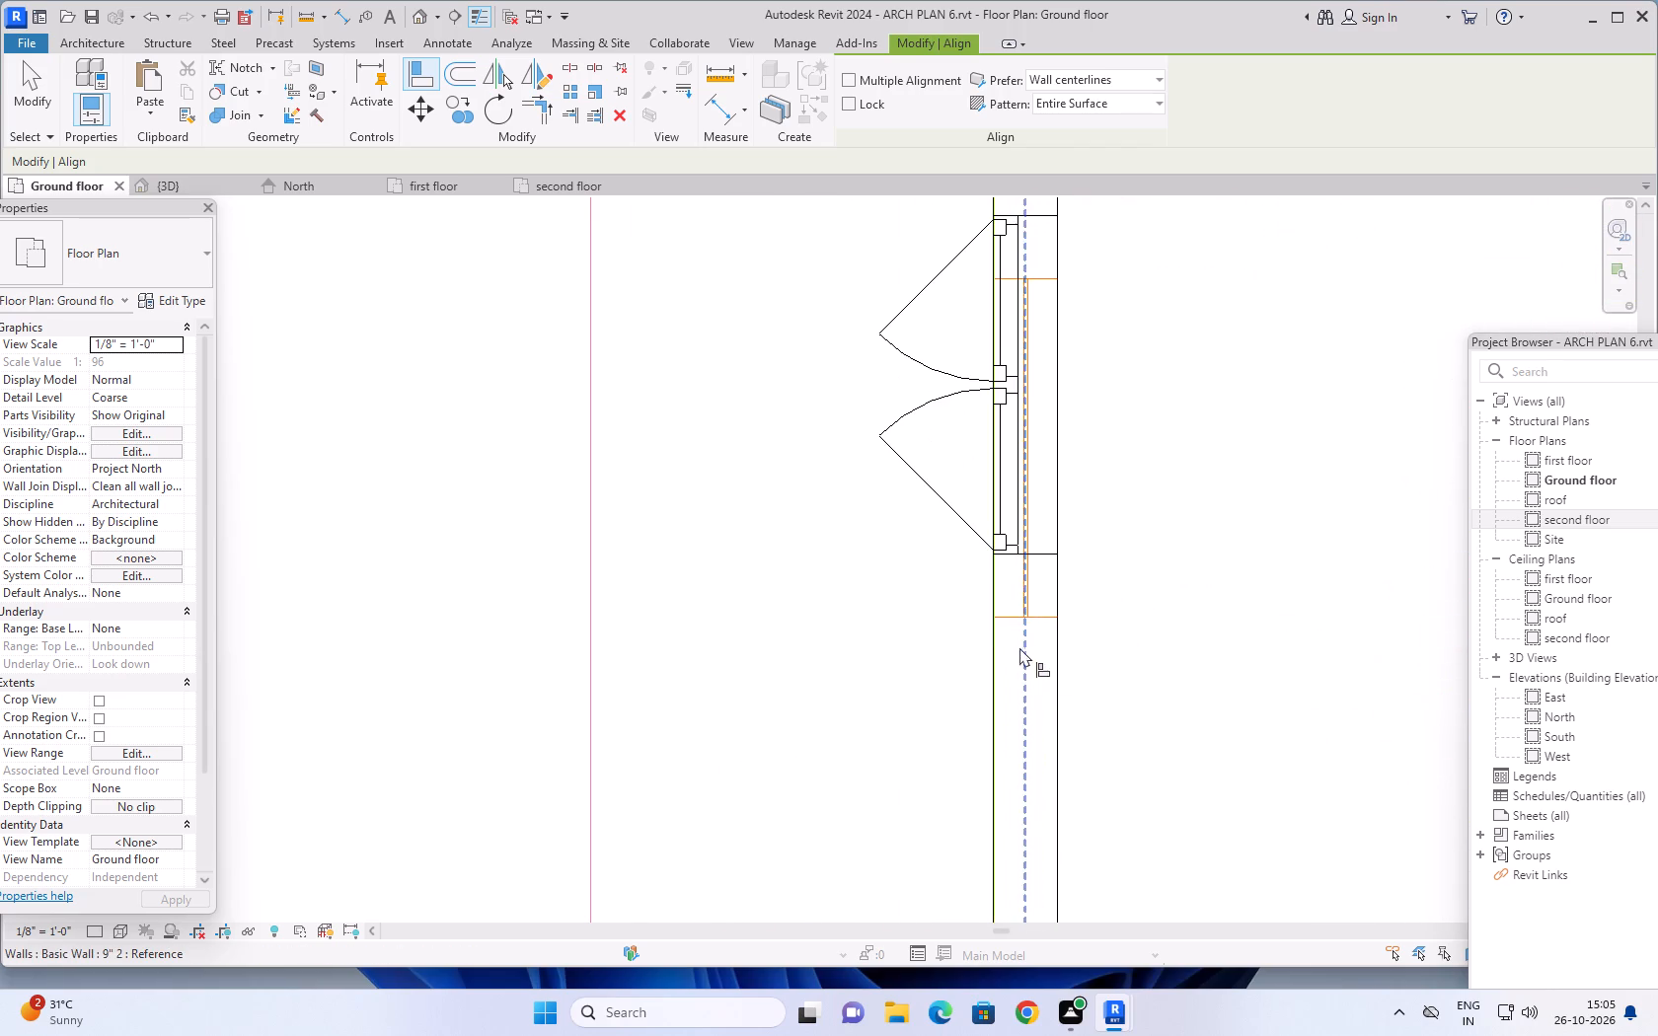
left_click(1006, 618)
left_click(1015, 556)
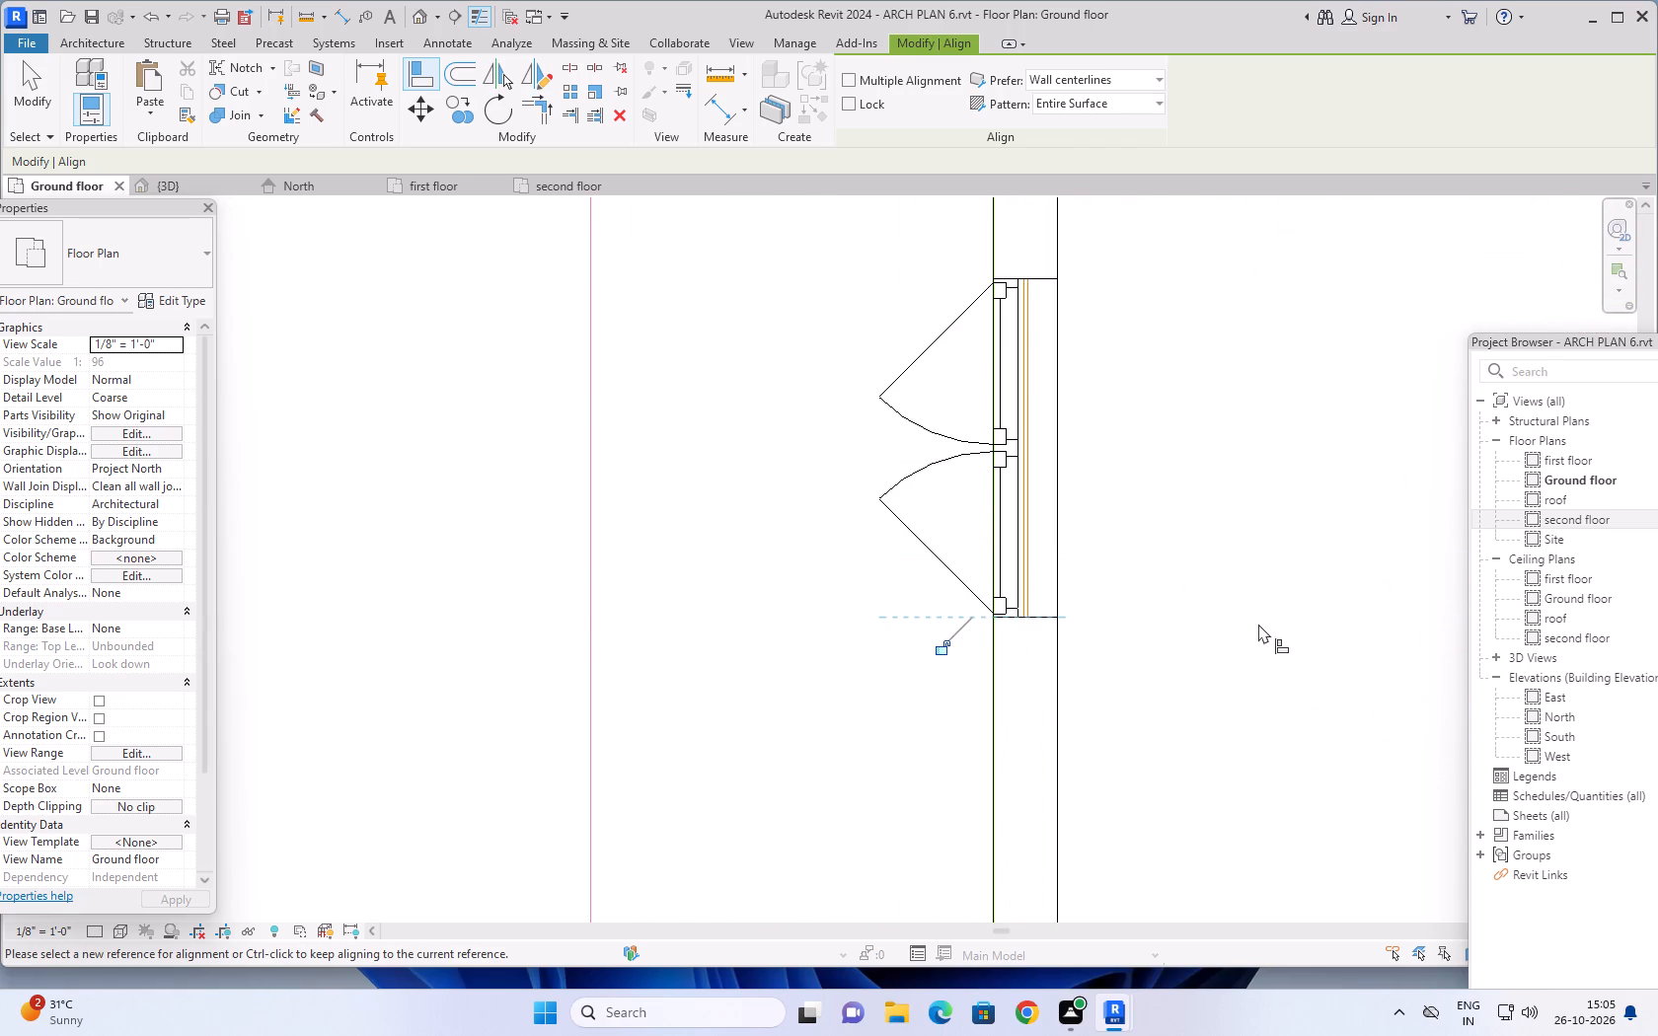
Leave the Align command and review the whole Ground floor plan, checking the exterior windows against the imported drawing.
scroll(1258, 624, "down", 17)
middle_click_drag(1251, 717, 825, 558)
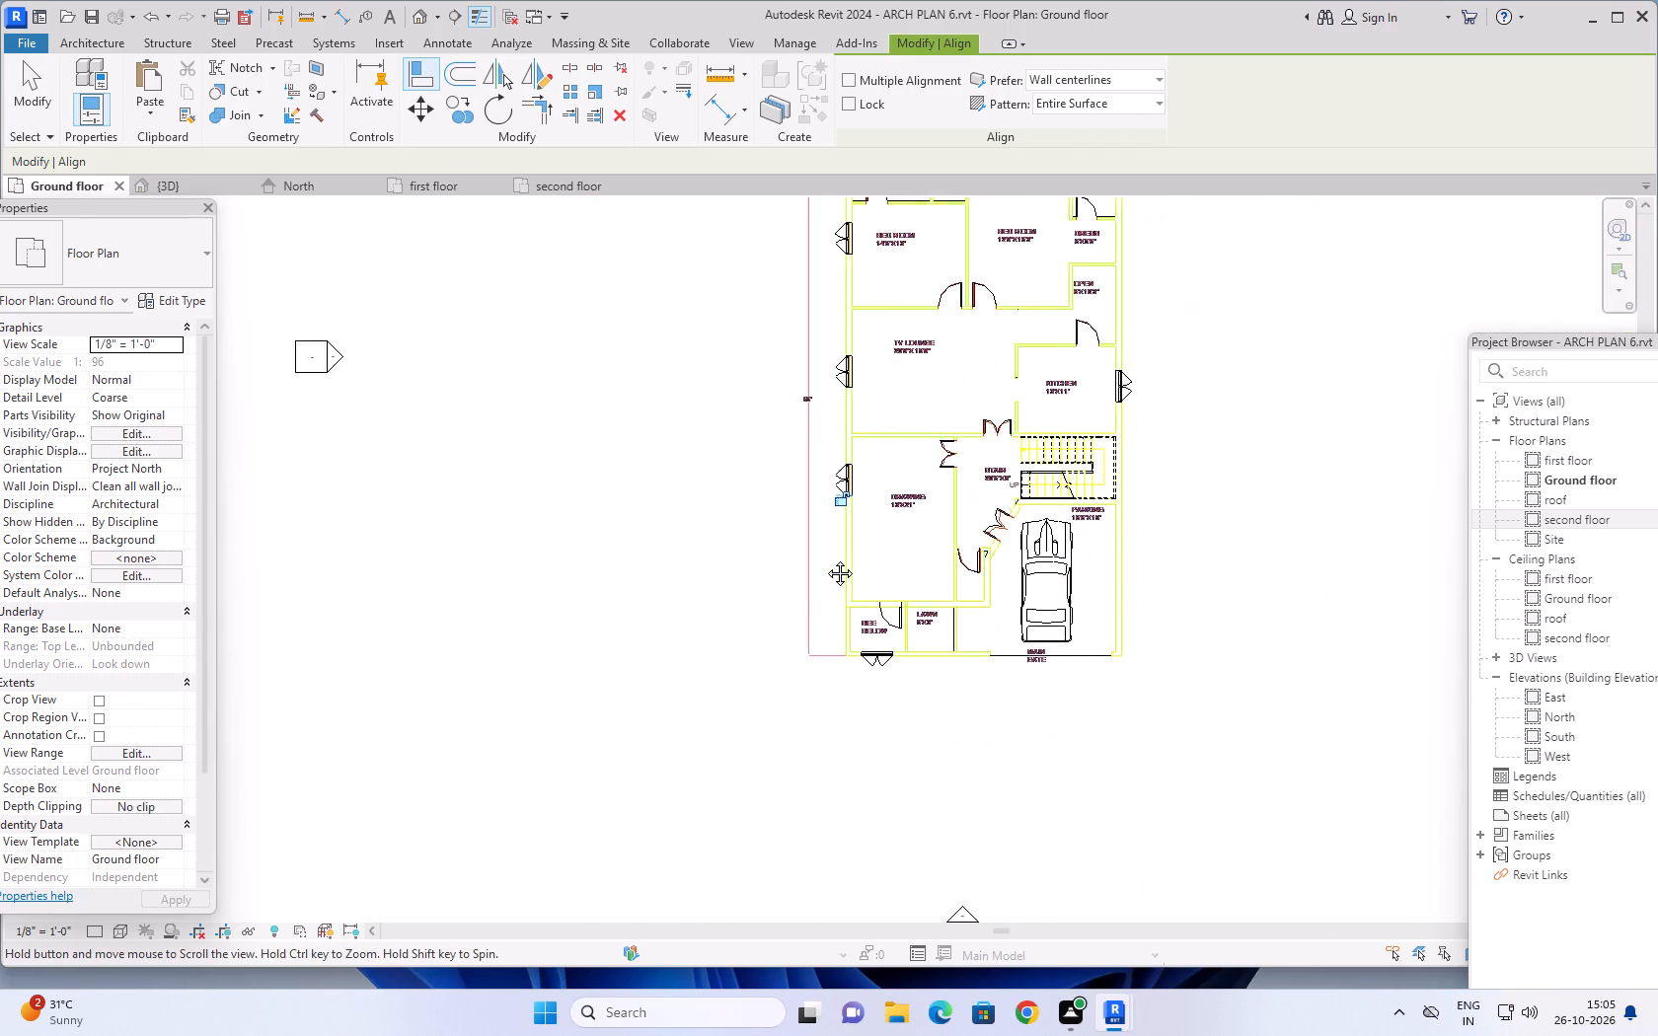
middle_click_drag(825, 558, 775, 676)
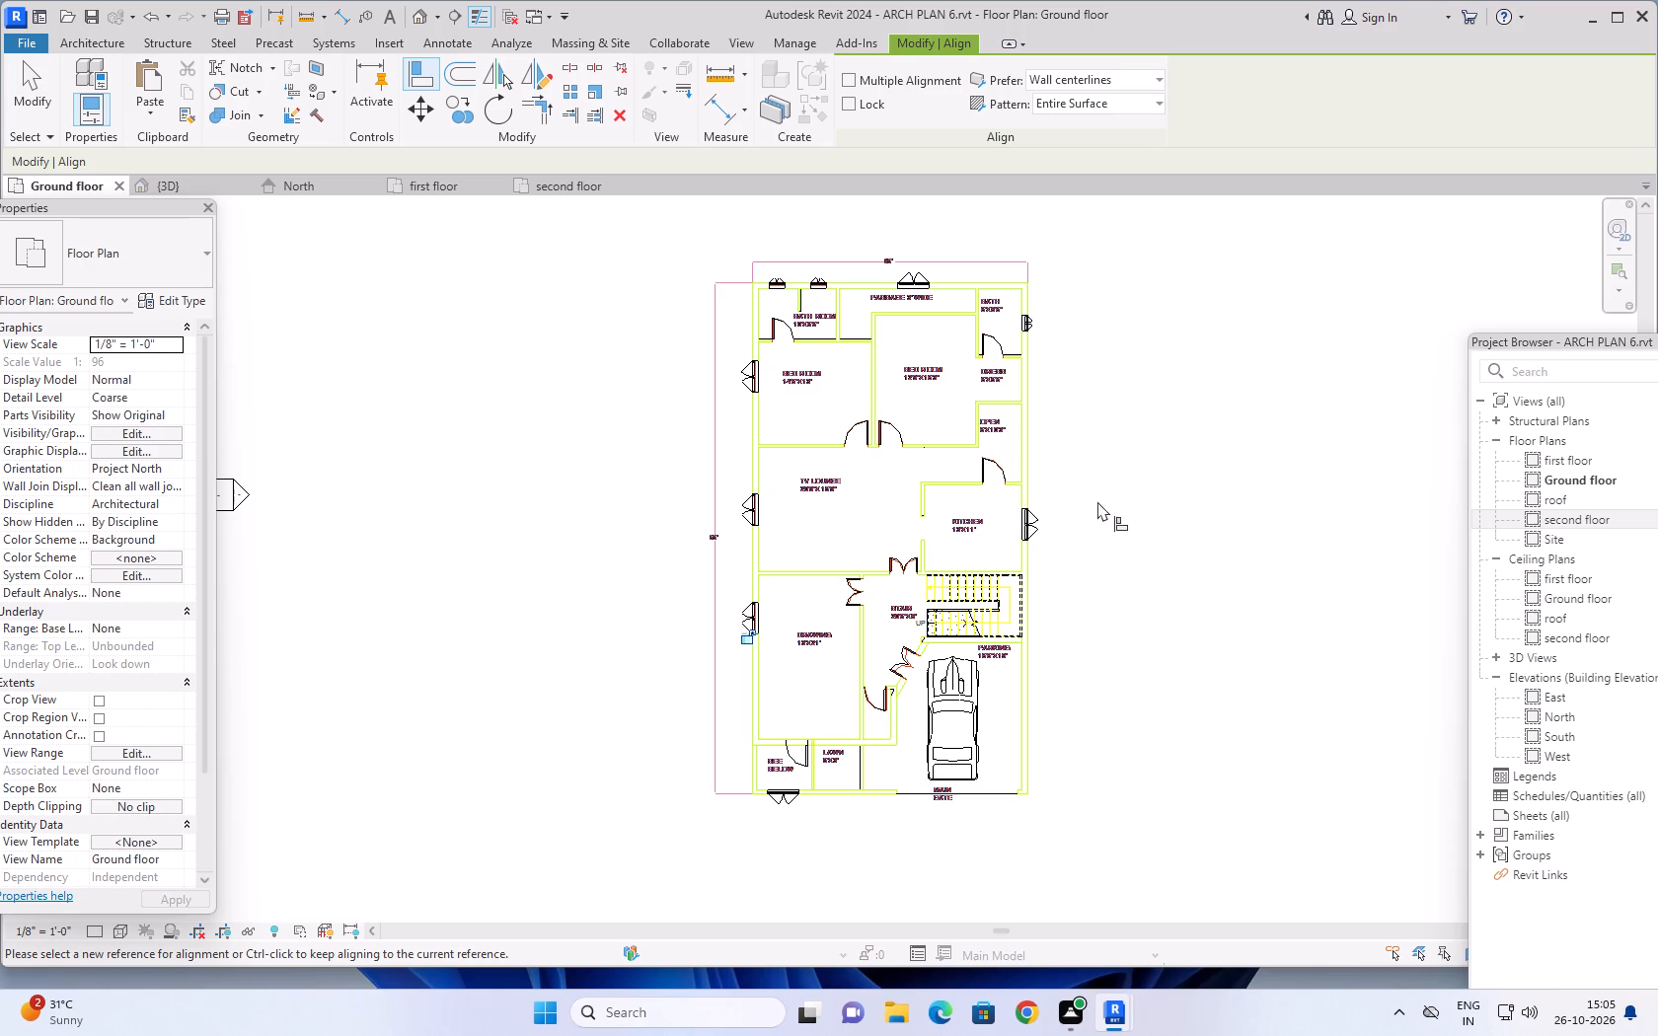
middle_click_drag(1090, 419, 1110, 433)
middle_click(1140, 468)
scroll(1156, 485, "up", 1)
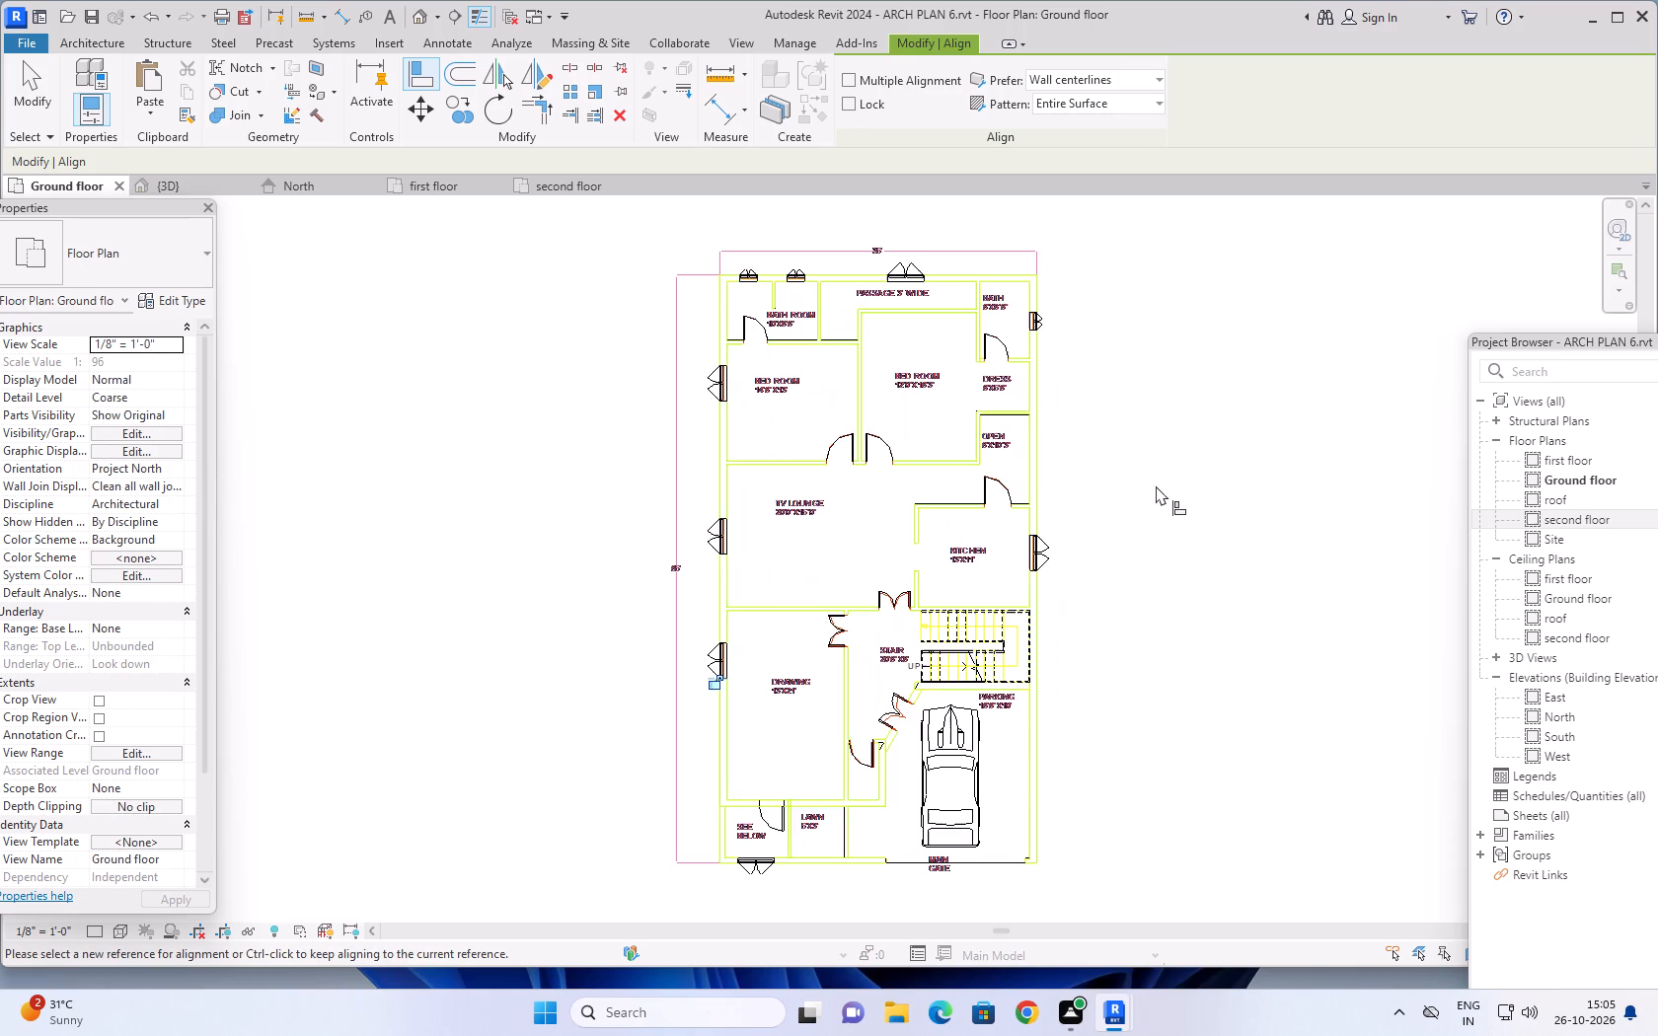
middle_click_drag(1154, 440, 1183, 479)
scroll(1159, 498, "up", 1)
middle_click_drag(1141, 480, 1168, 463)
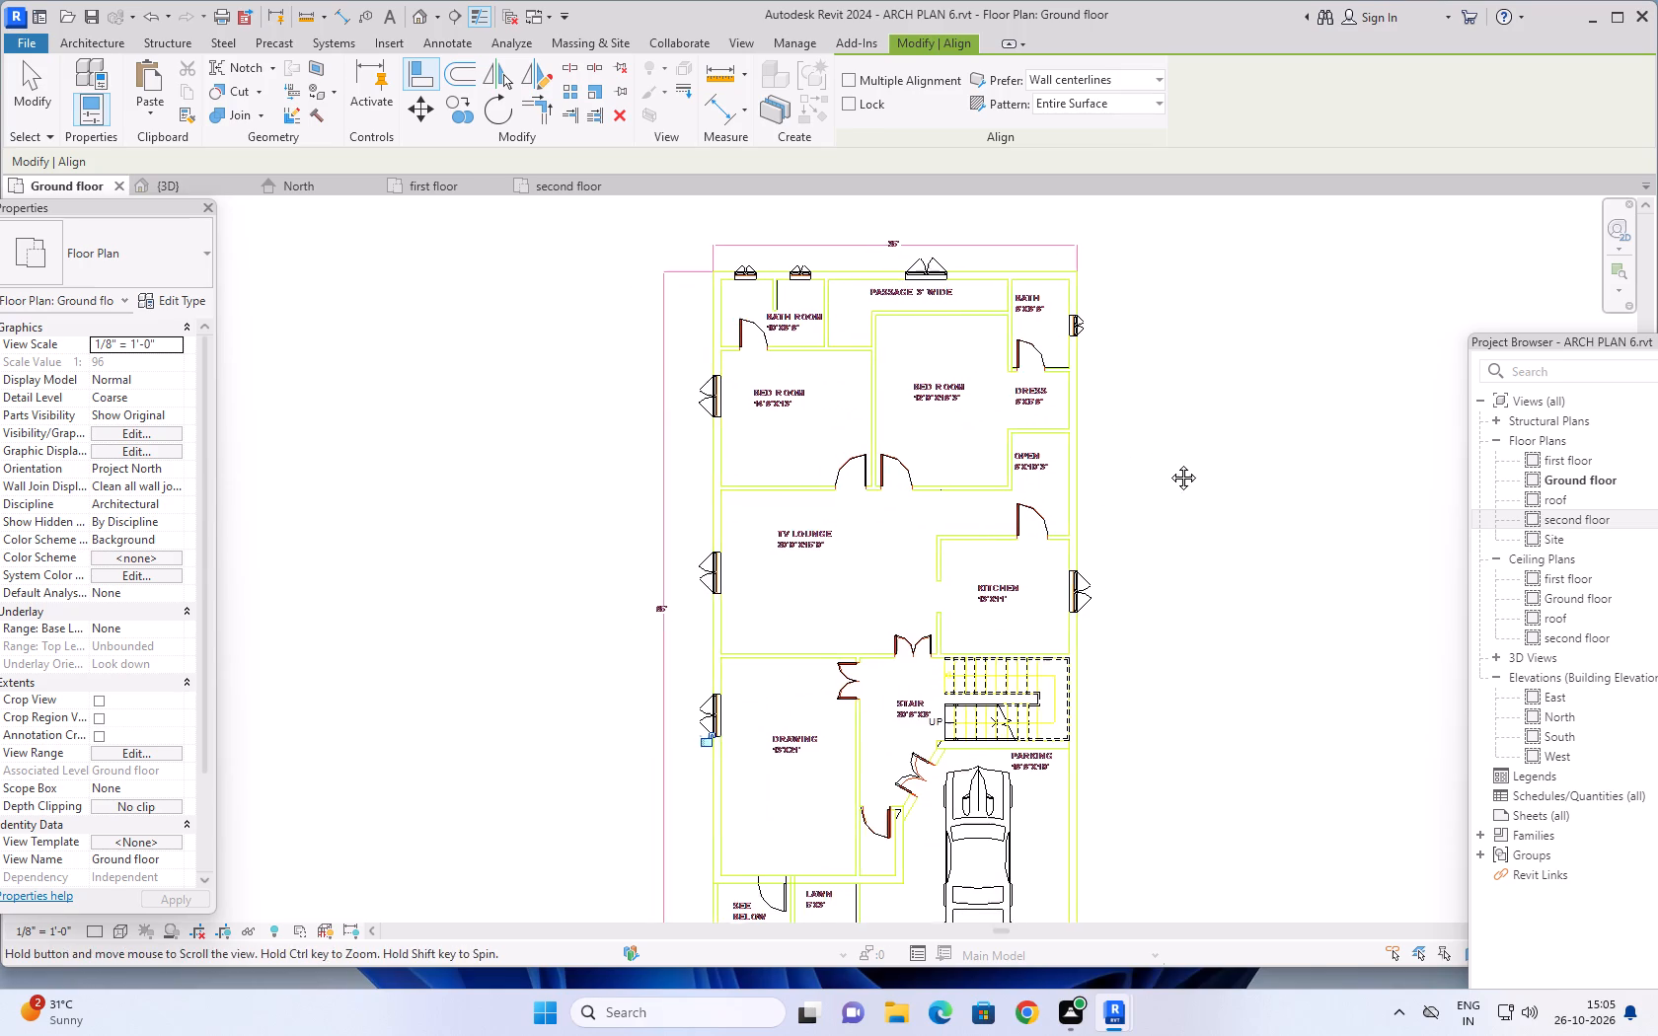
middle_click_drag(1168, 463, 1170, 460)
scroll(1170, 460, "up", 1)
key("Escape")
key("Escape")
middle_click_drag(1169, 527, 1180, 427)
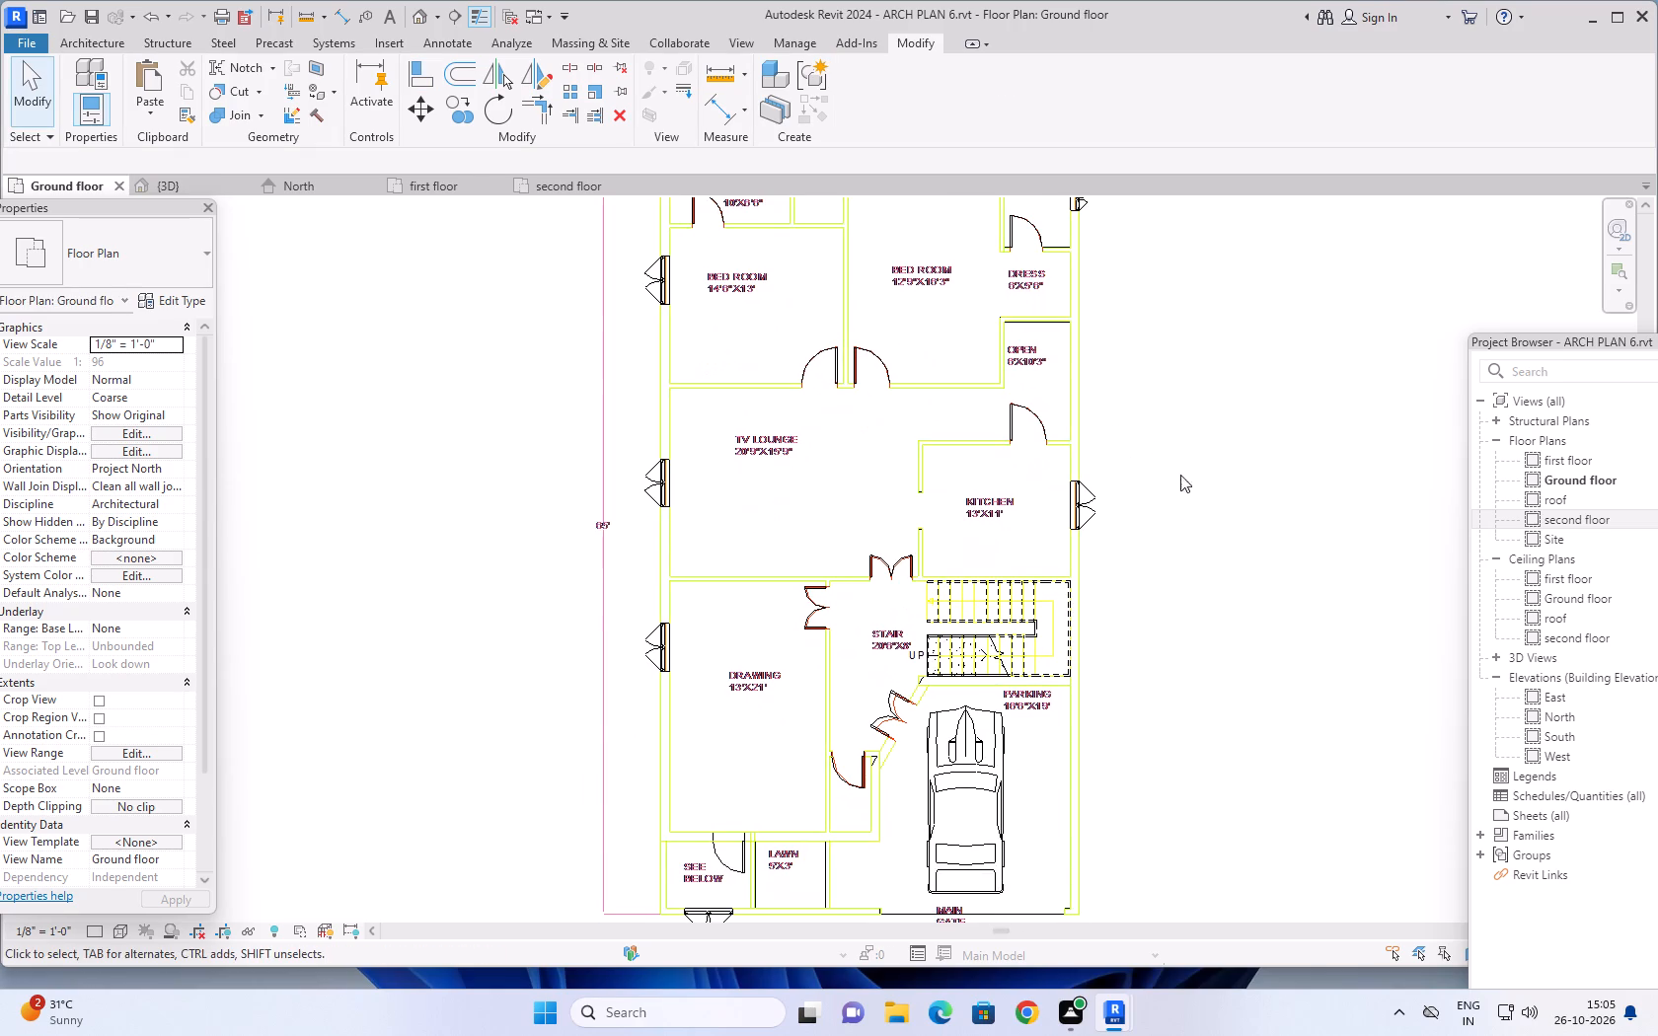
middle_click_drag(1172, 588, 1189, 508)
scroll(1190, 512, "down", 3)
middle_click_drag(1198, 440, 1226, 525)
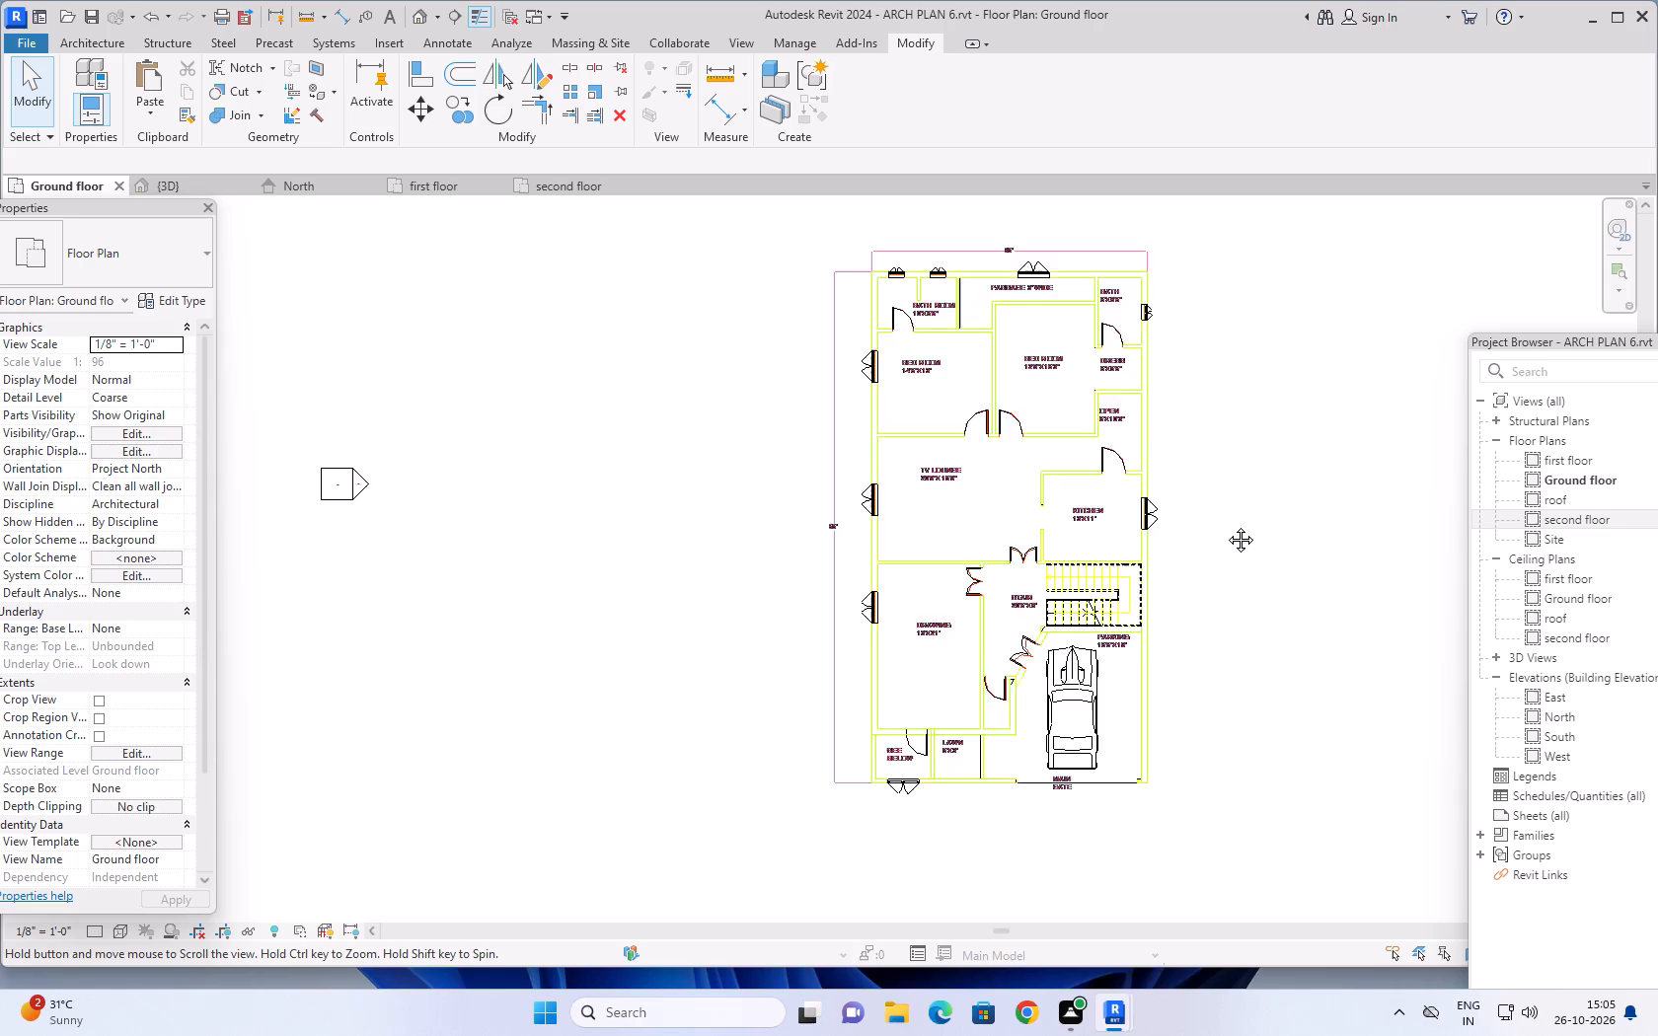
middle_click_drag(1226, 525, 1247, 581)
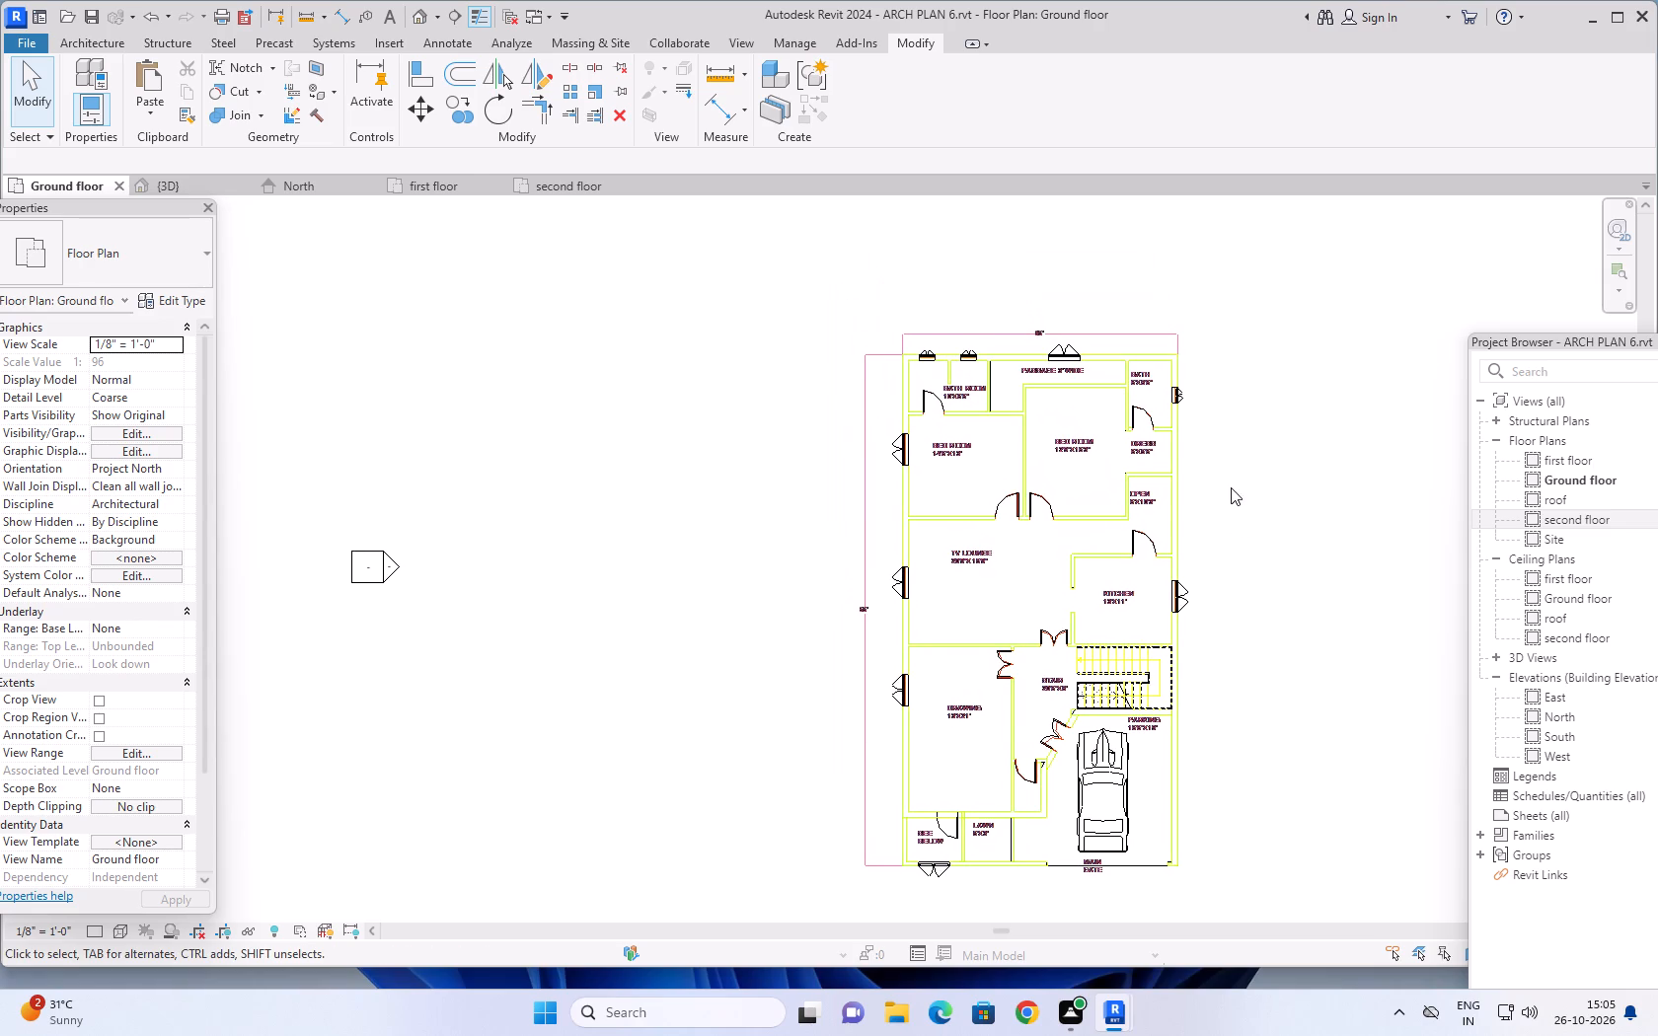
middle_click_drag(1235, 487, 1240, 527)
middle_click(1240, 527)
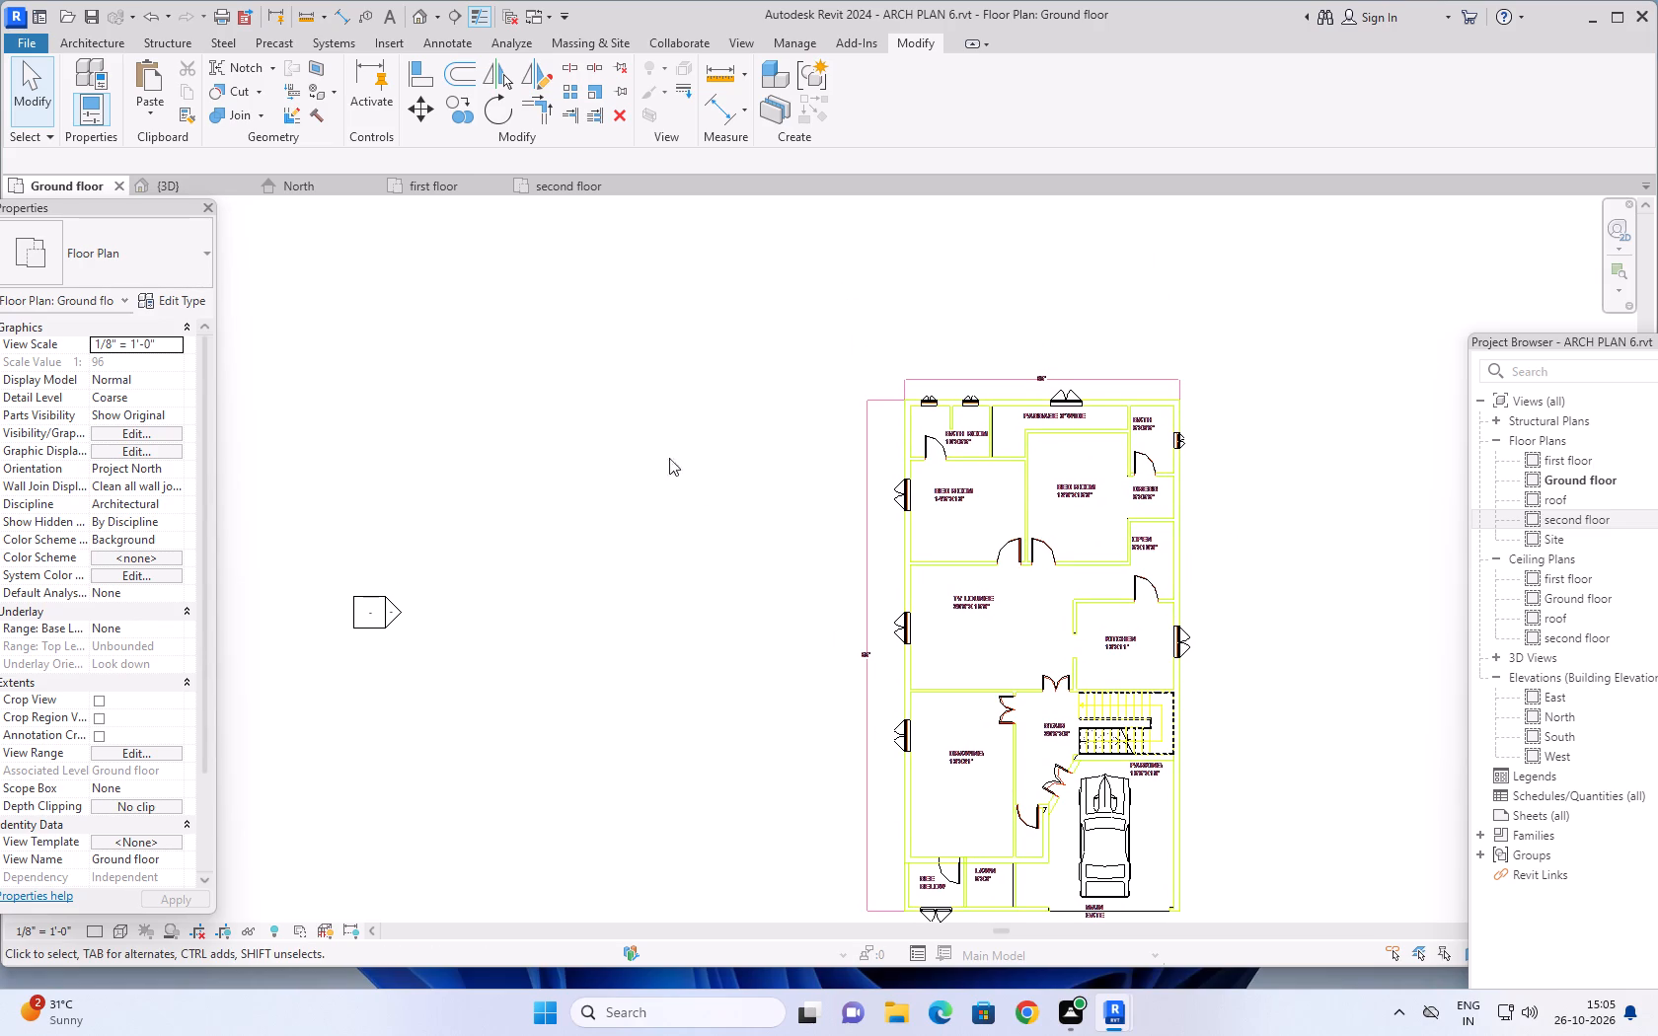
key("Escape")
key("Escape")
Examine the North elevation and the stair area between the kitchen and parking on the Ground floor plan.
left_click(313, 187)
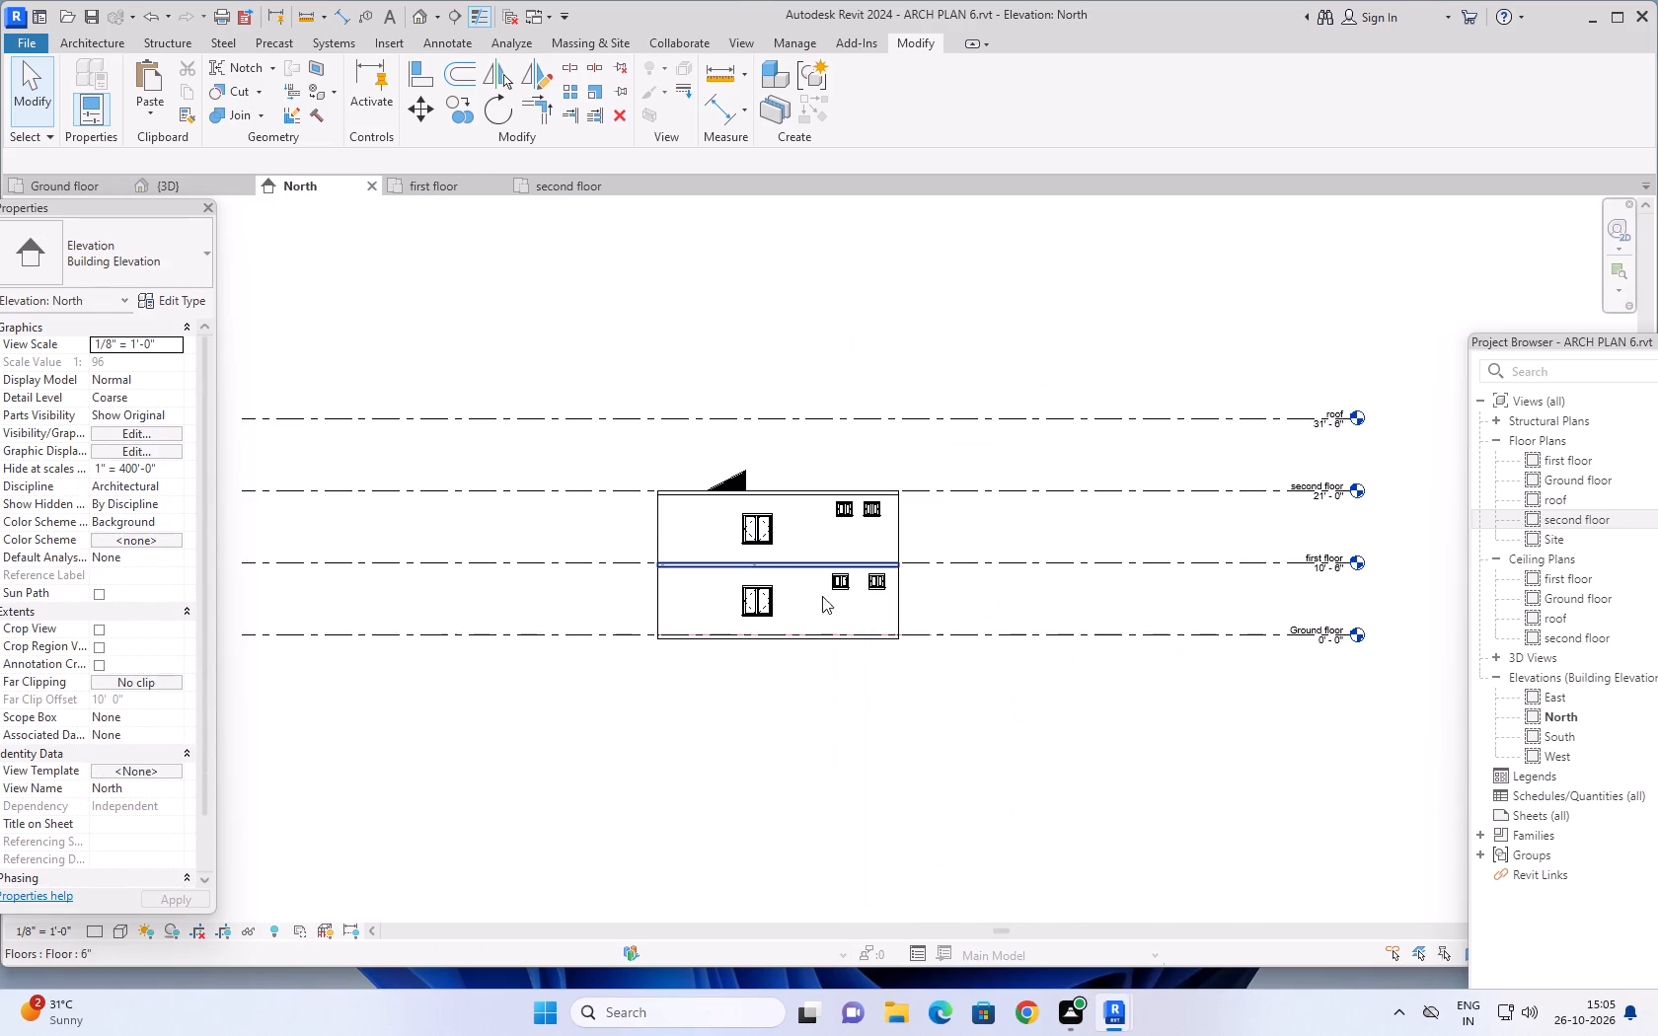
scroll(899, 638, "down", 1)
middle_click_drag(911, 707, 1049, 744)
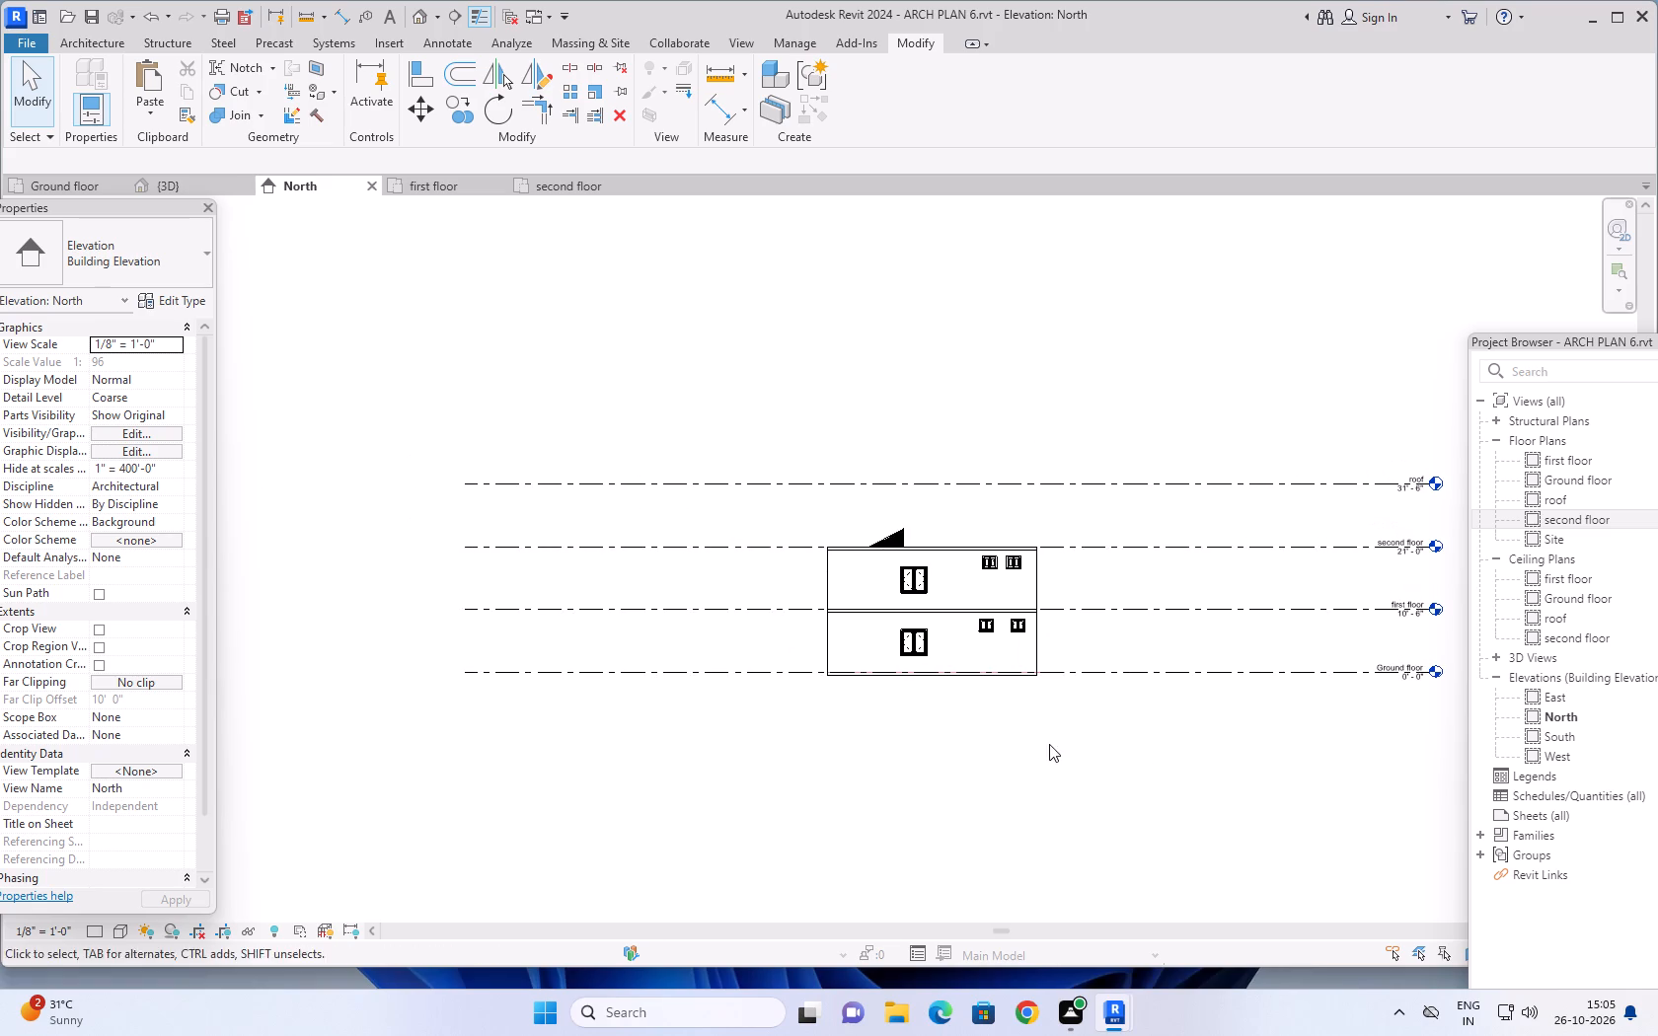
left_click(66, 183)
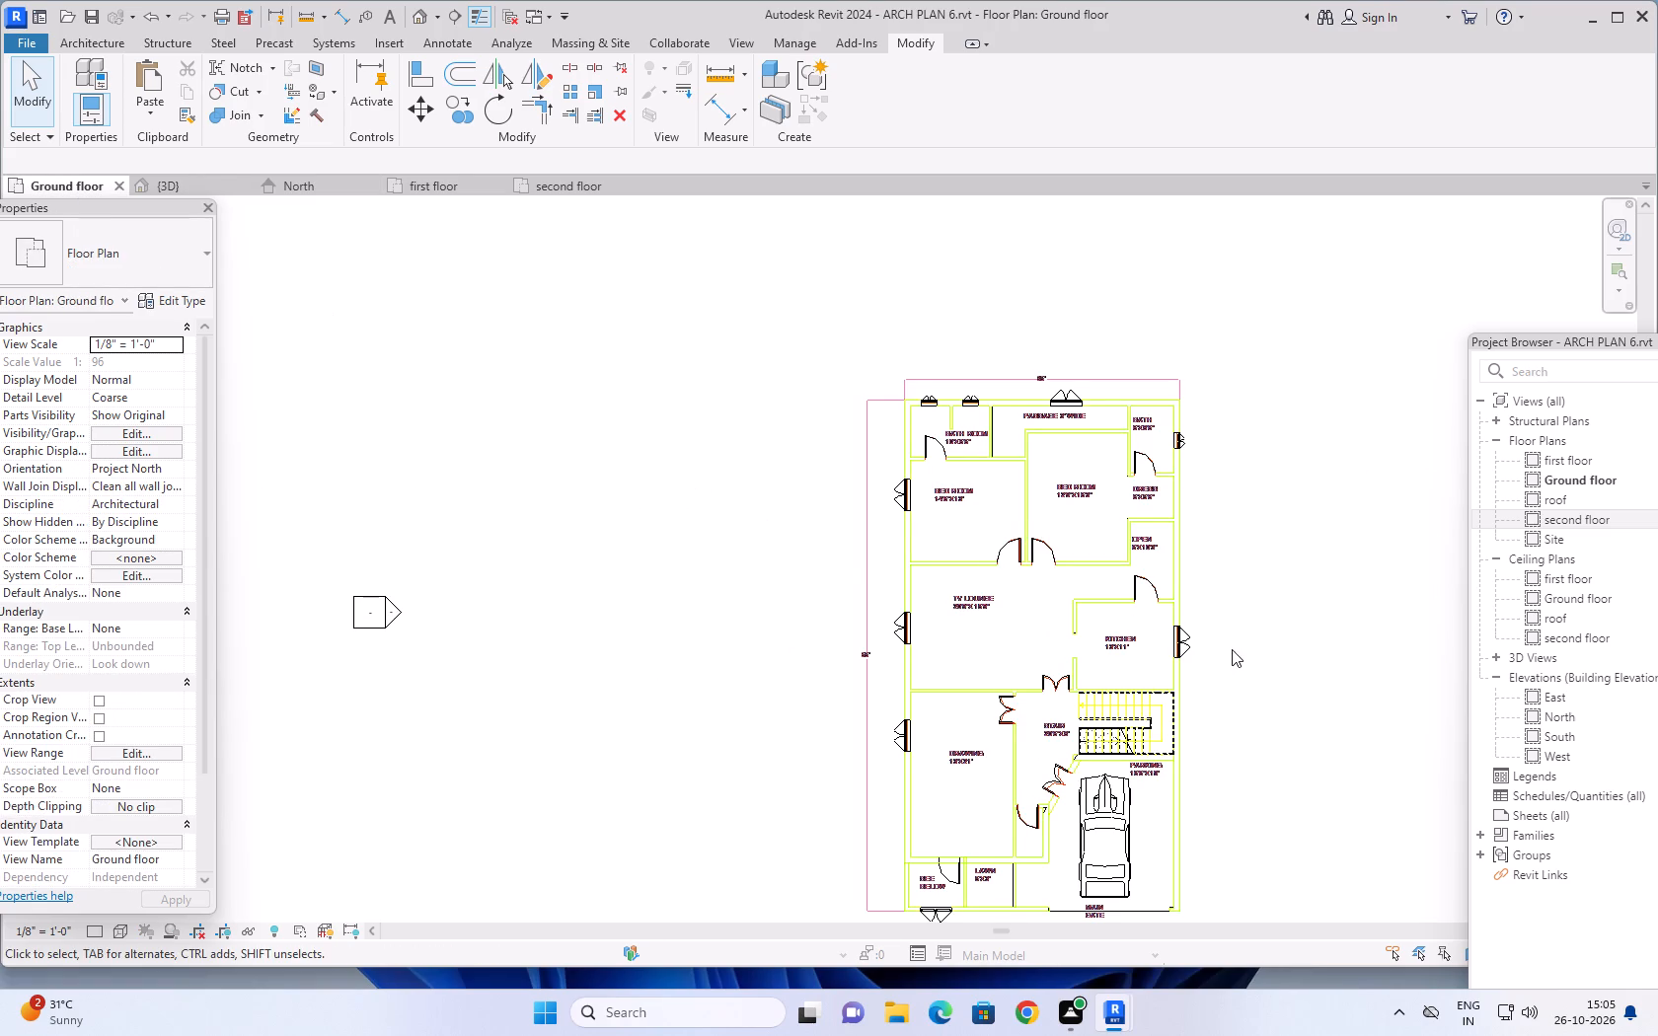
middle_click_drag(1231, 645, 1185, 481)
scroll(1045, 507, "up", 12)
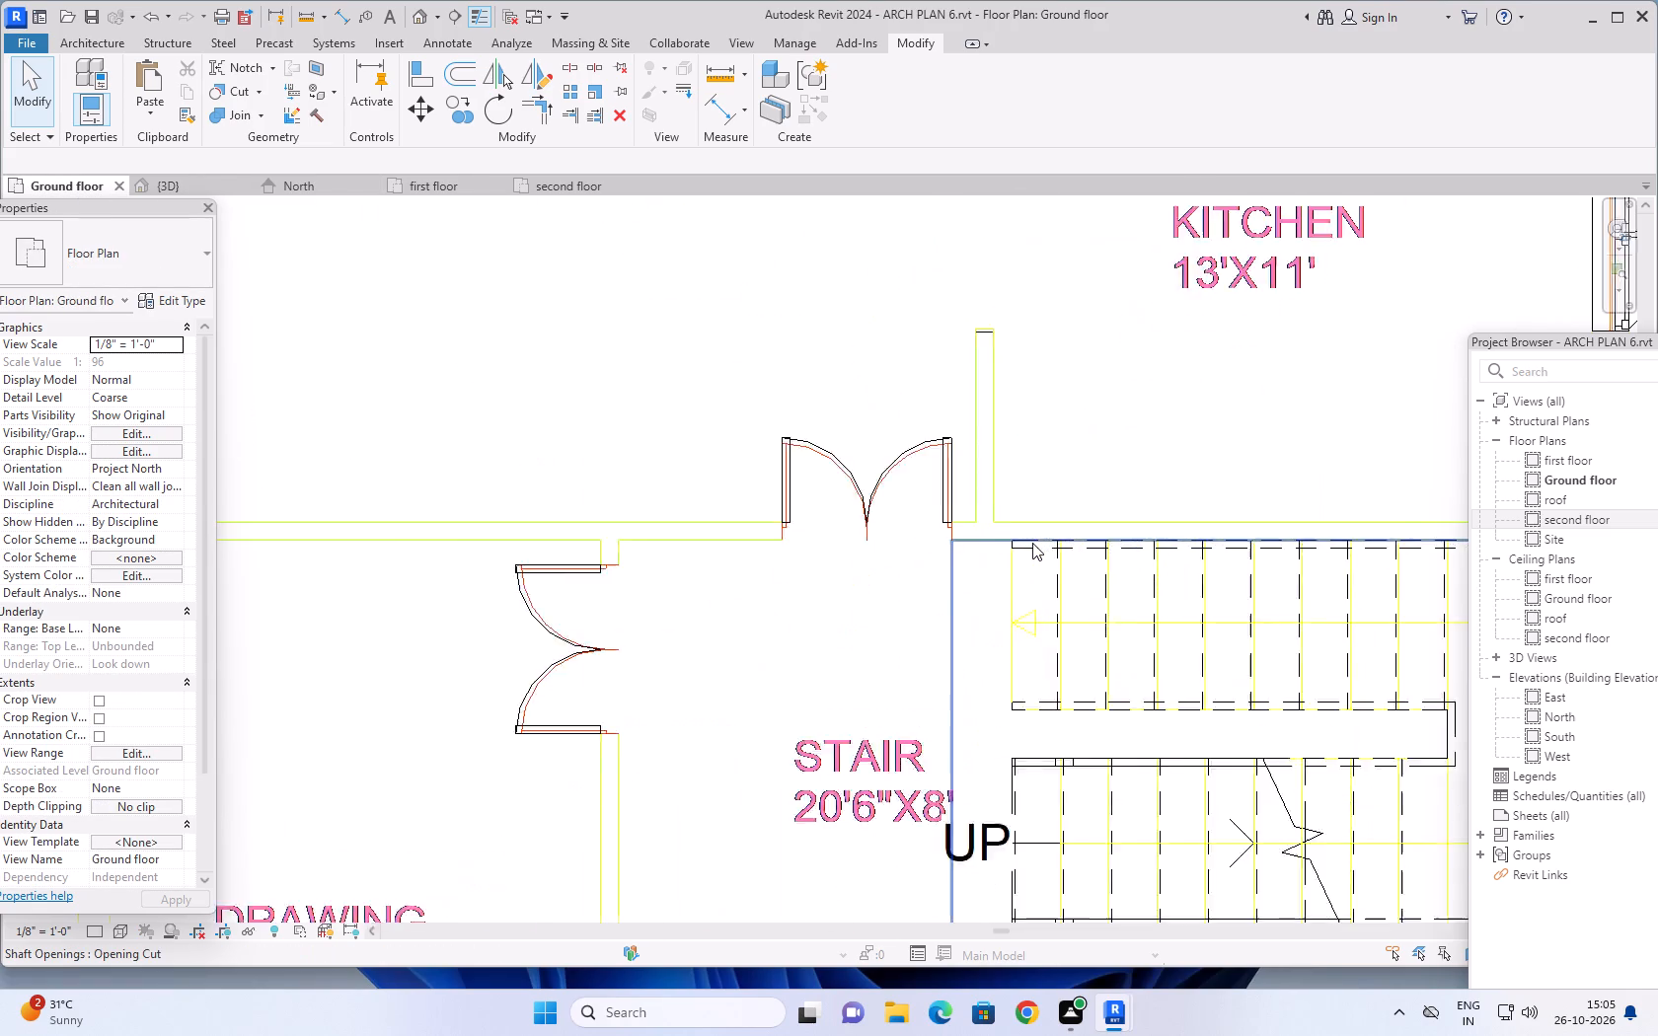
scroll(1032, 543, "up", 2)
scroll(976, 576, "down", 1)
middle_click_drag(961, 588, 633, 462)
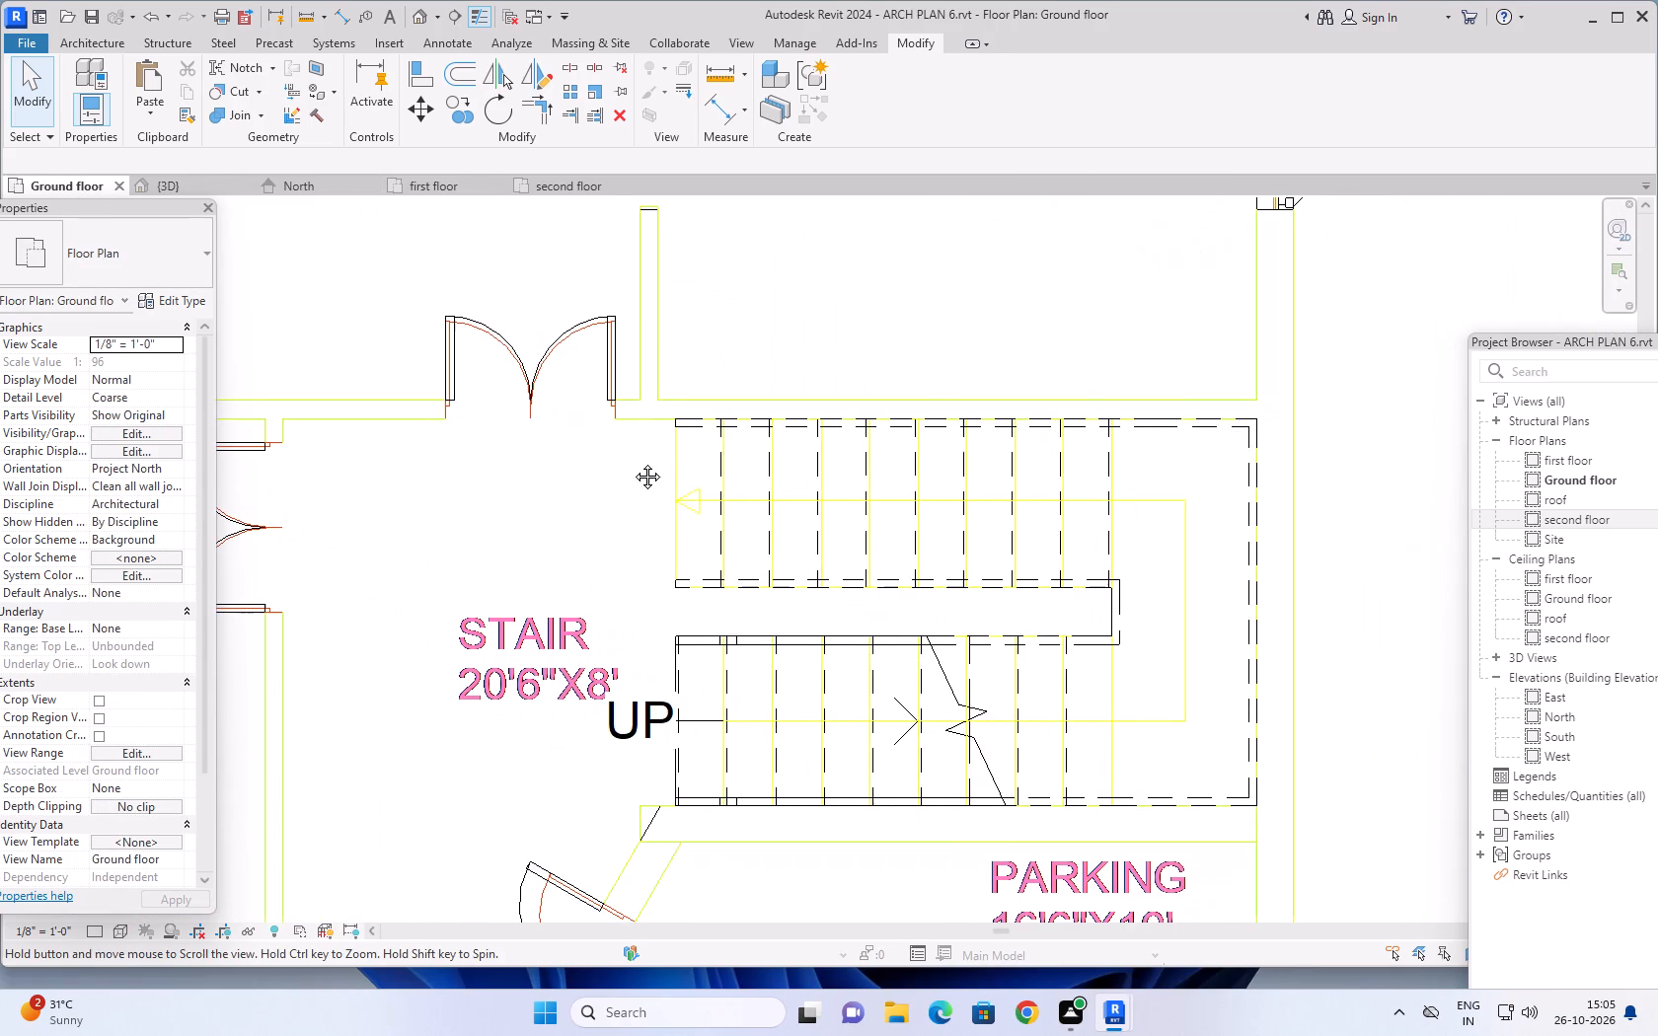
middle_click_drag(633, 462, 632, 462)
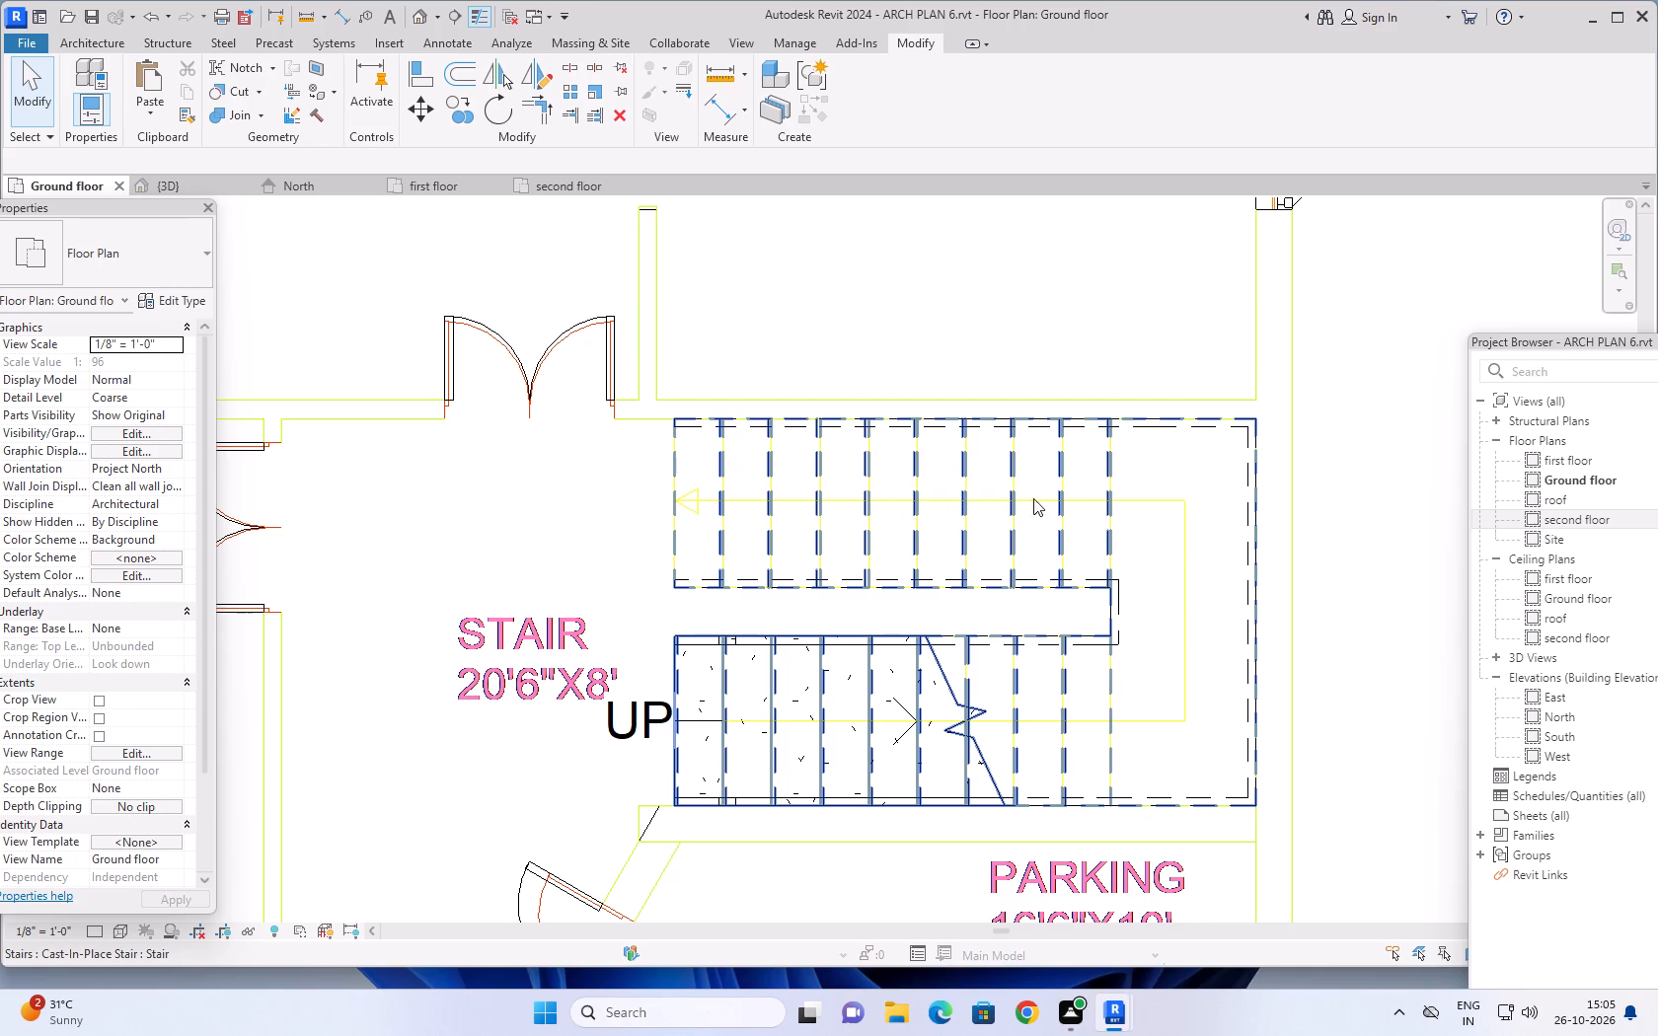
middle_click_drag(1319, 574, 1259, 558)
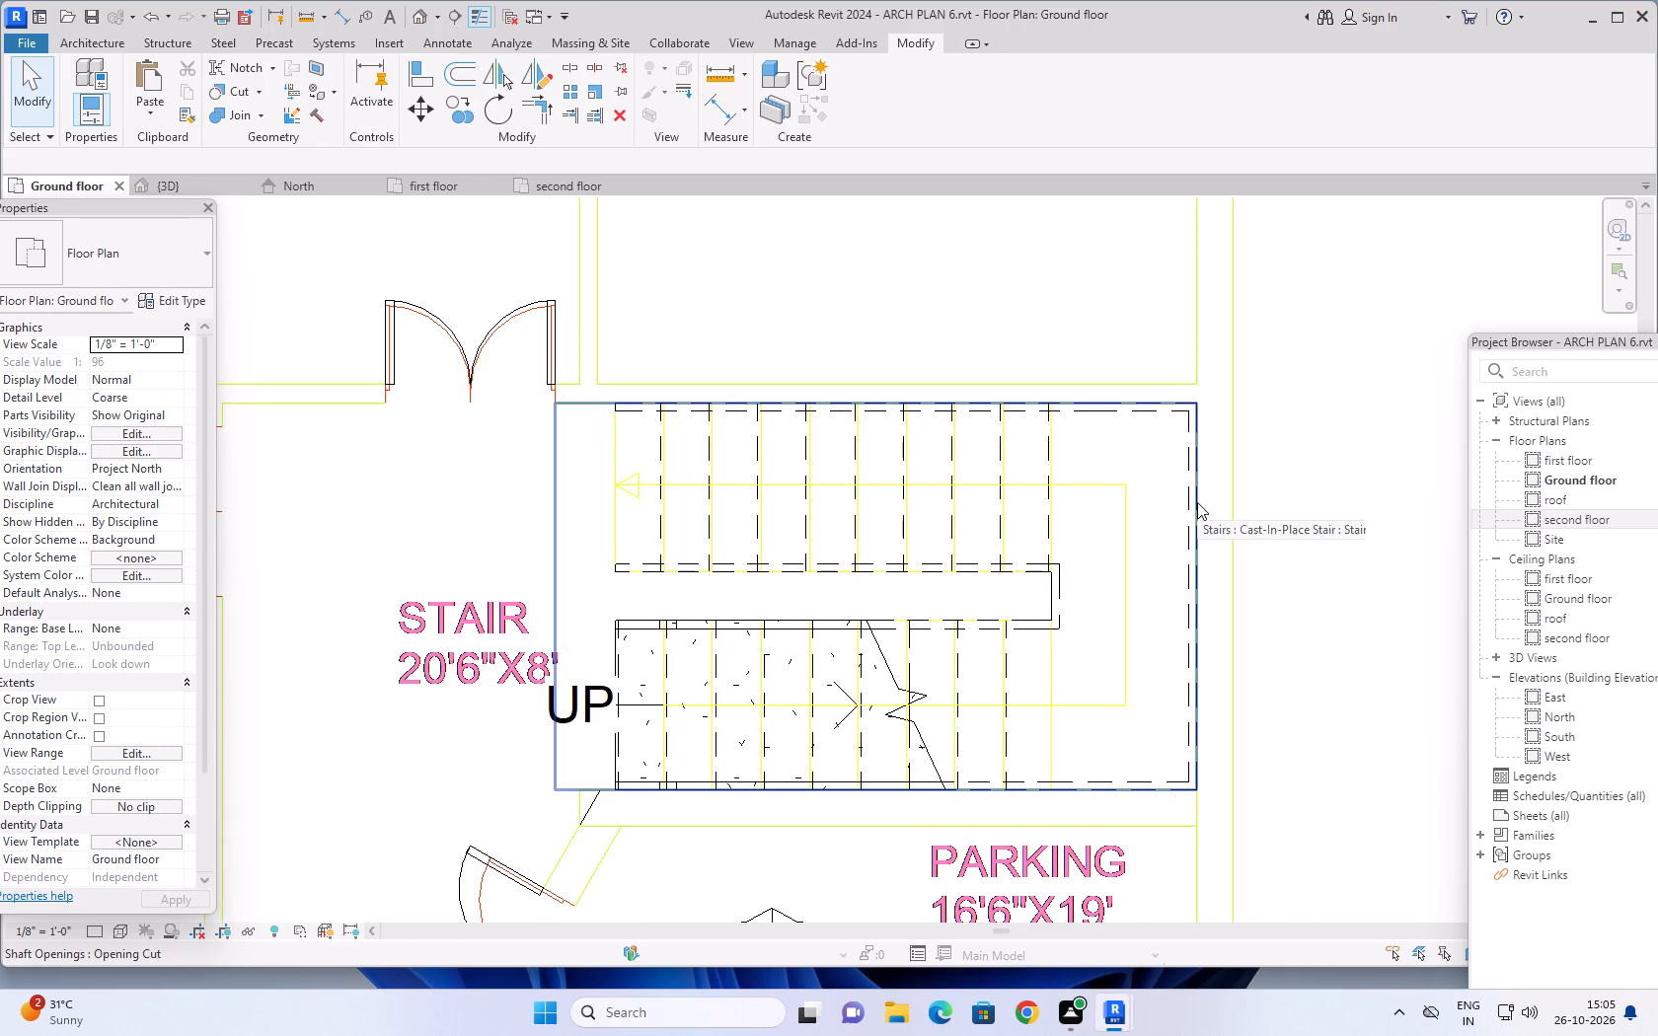
scroll(1307, 474, "down", 3)
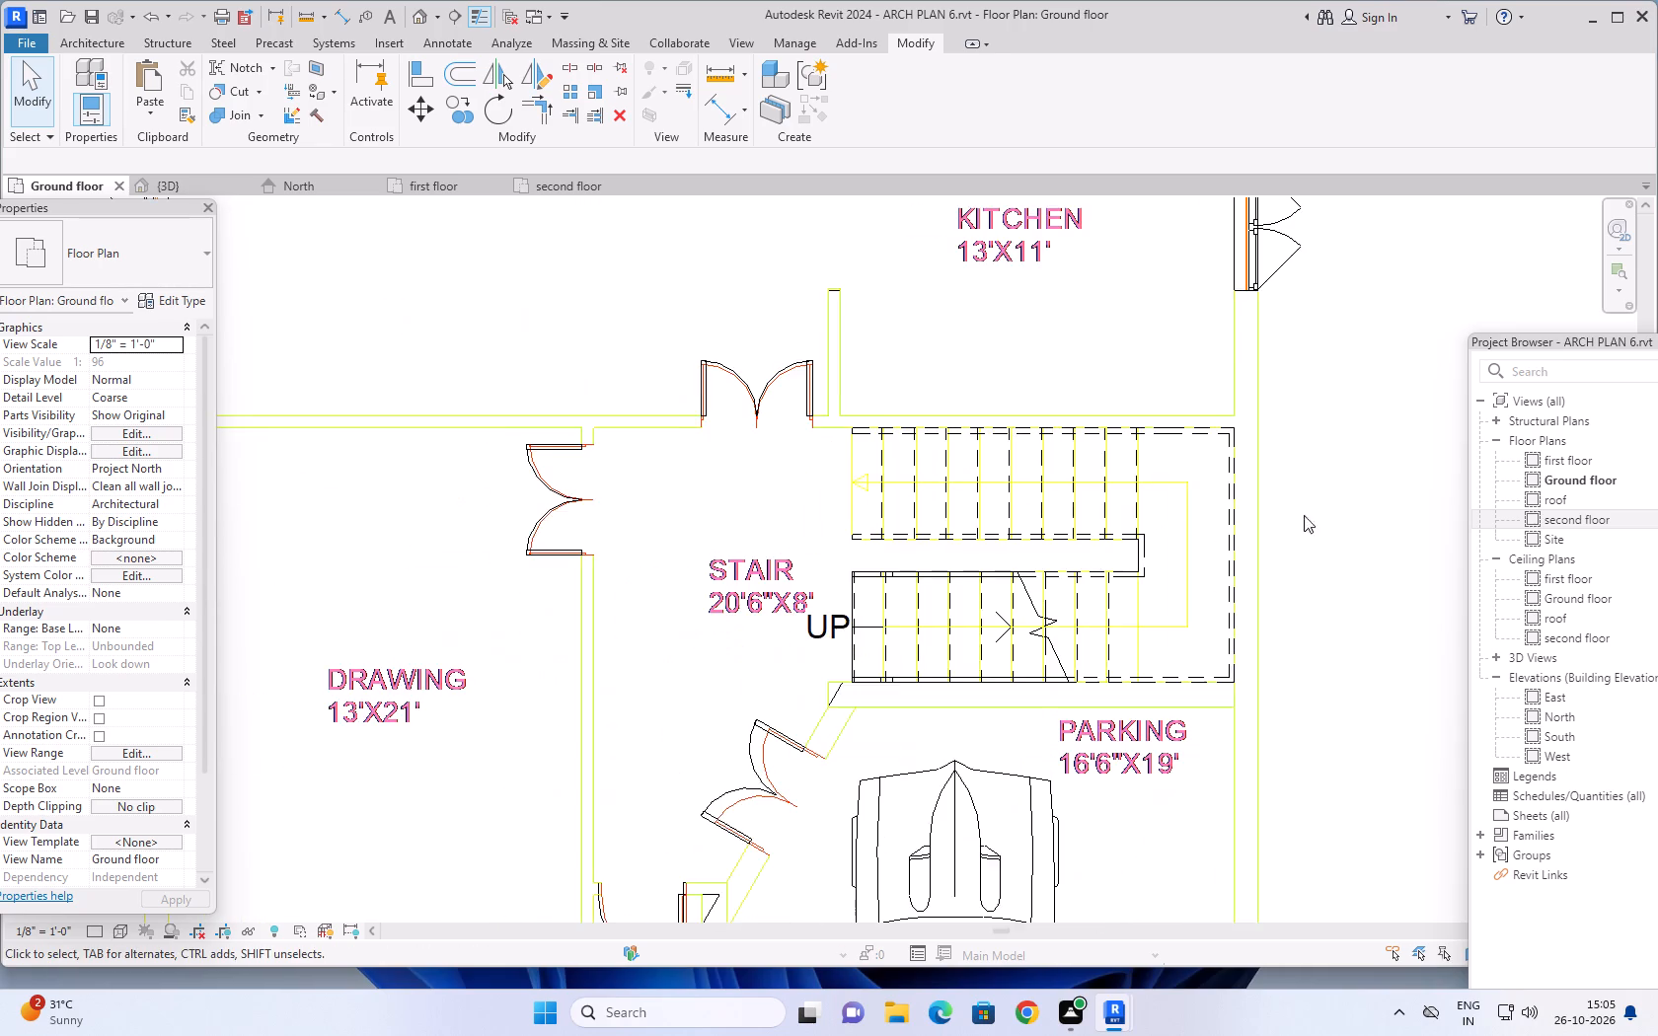
middle_click_drag(1317, 530, 1276, 460)
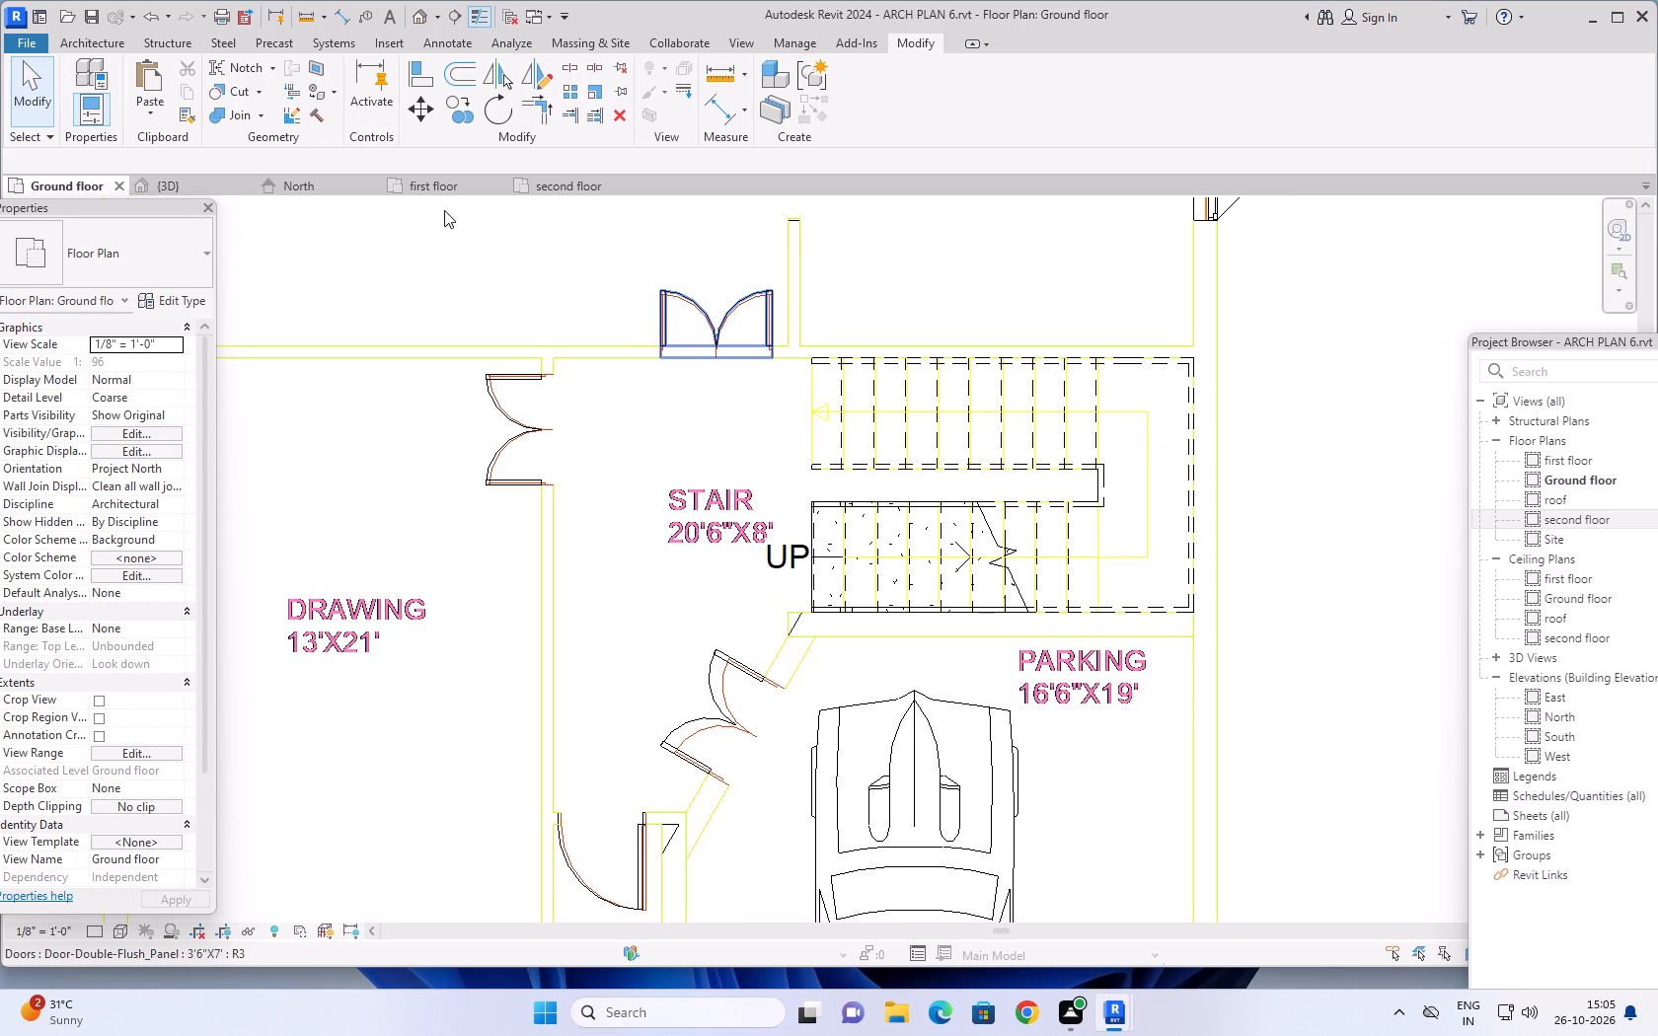
Compare the stair across the first floor, second floor, 3D and Ground floor views.
left_click(284, 188)
left_click(418, 179)
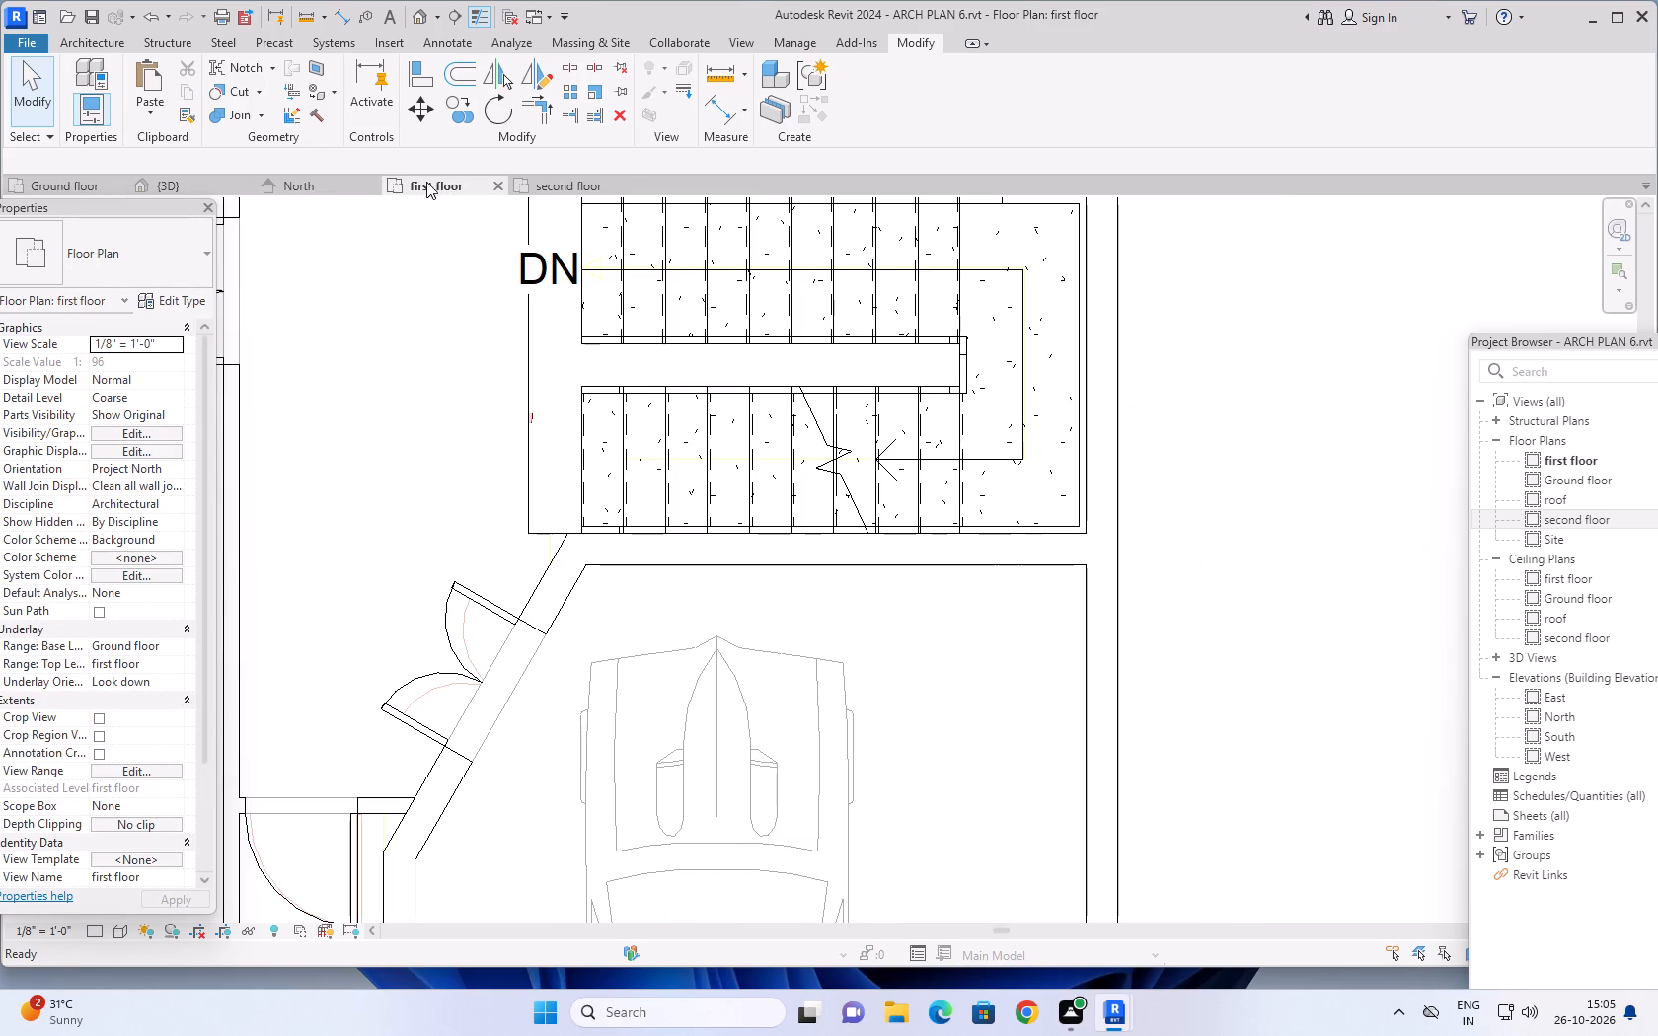
left_click(539, 185)
left_click(207, 182)
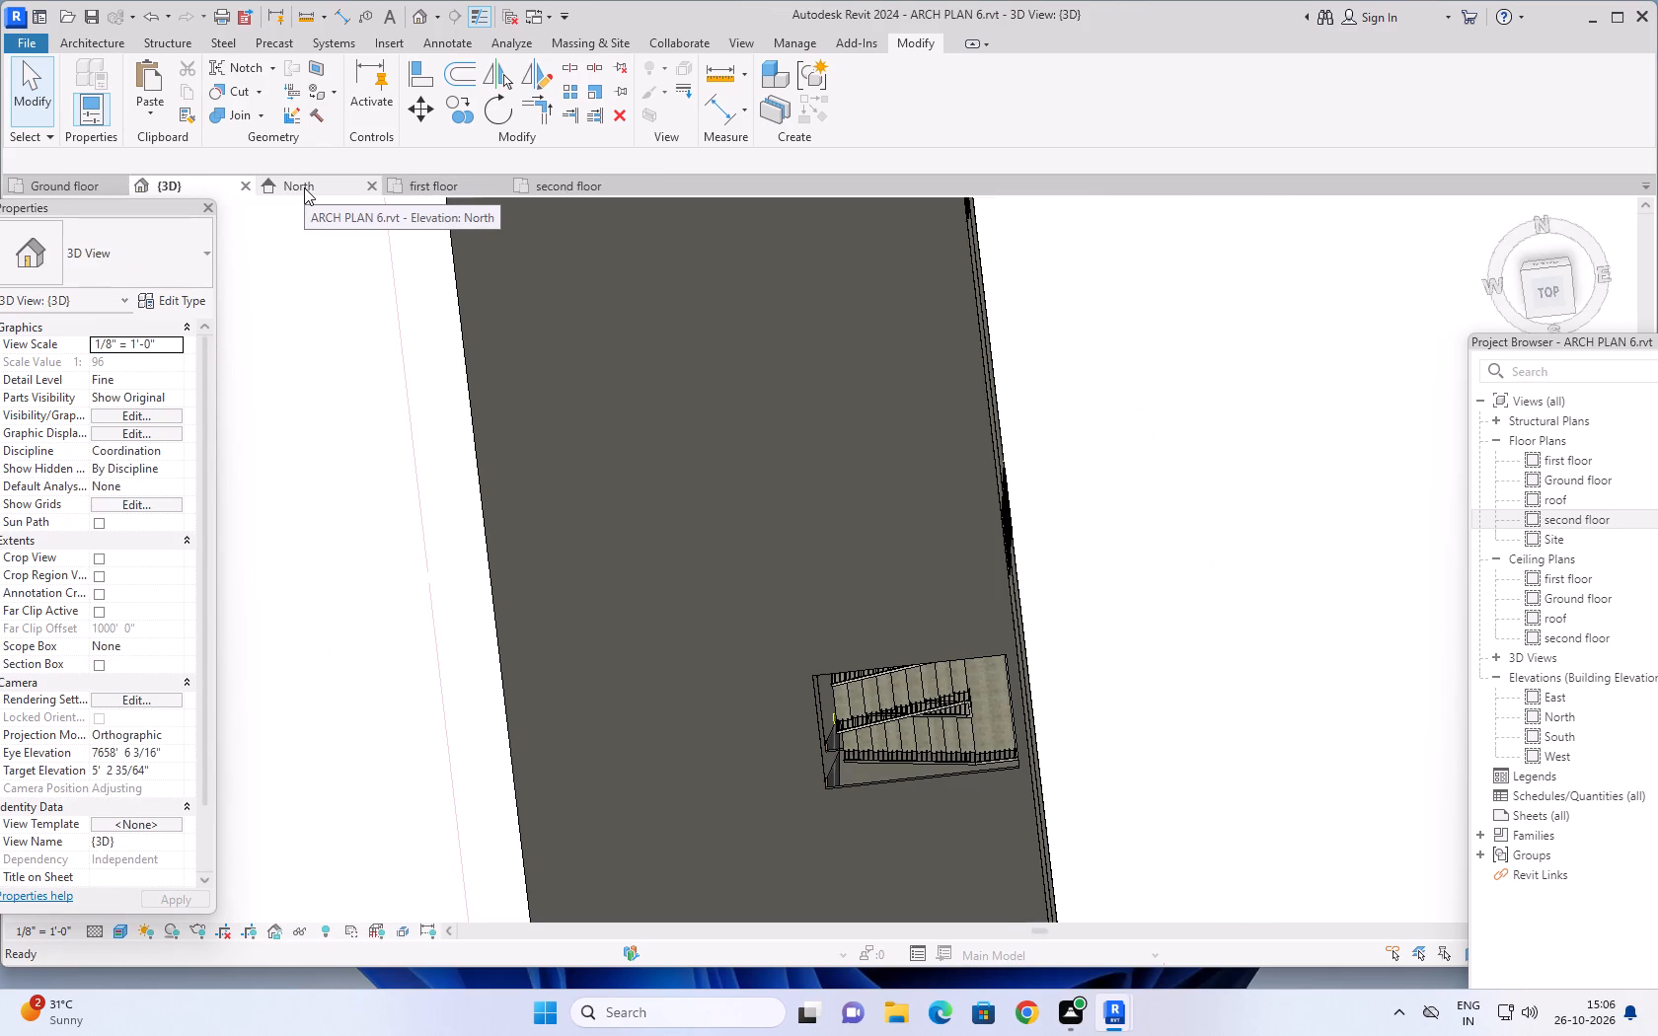
left_click(82, 186)
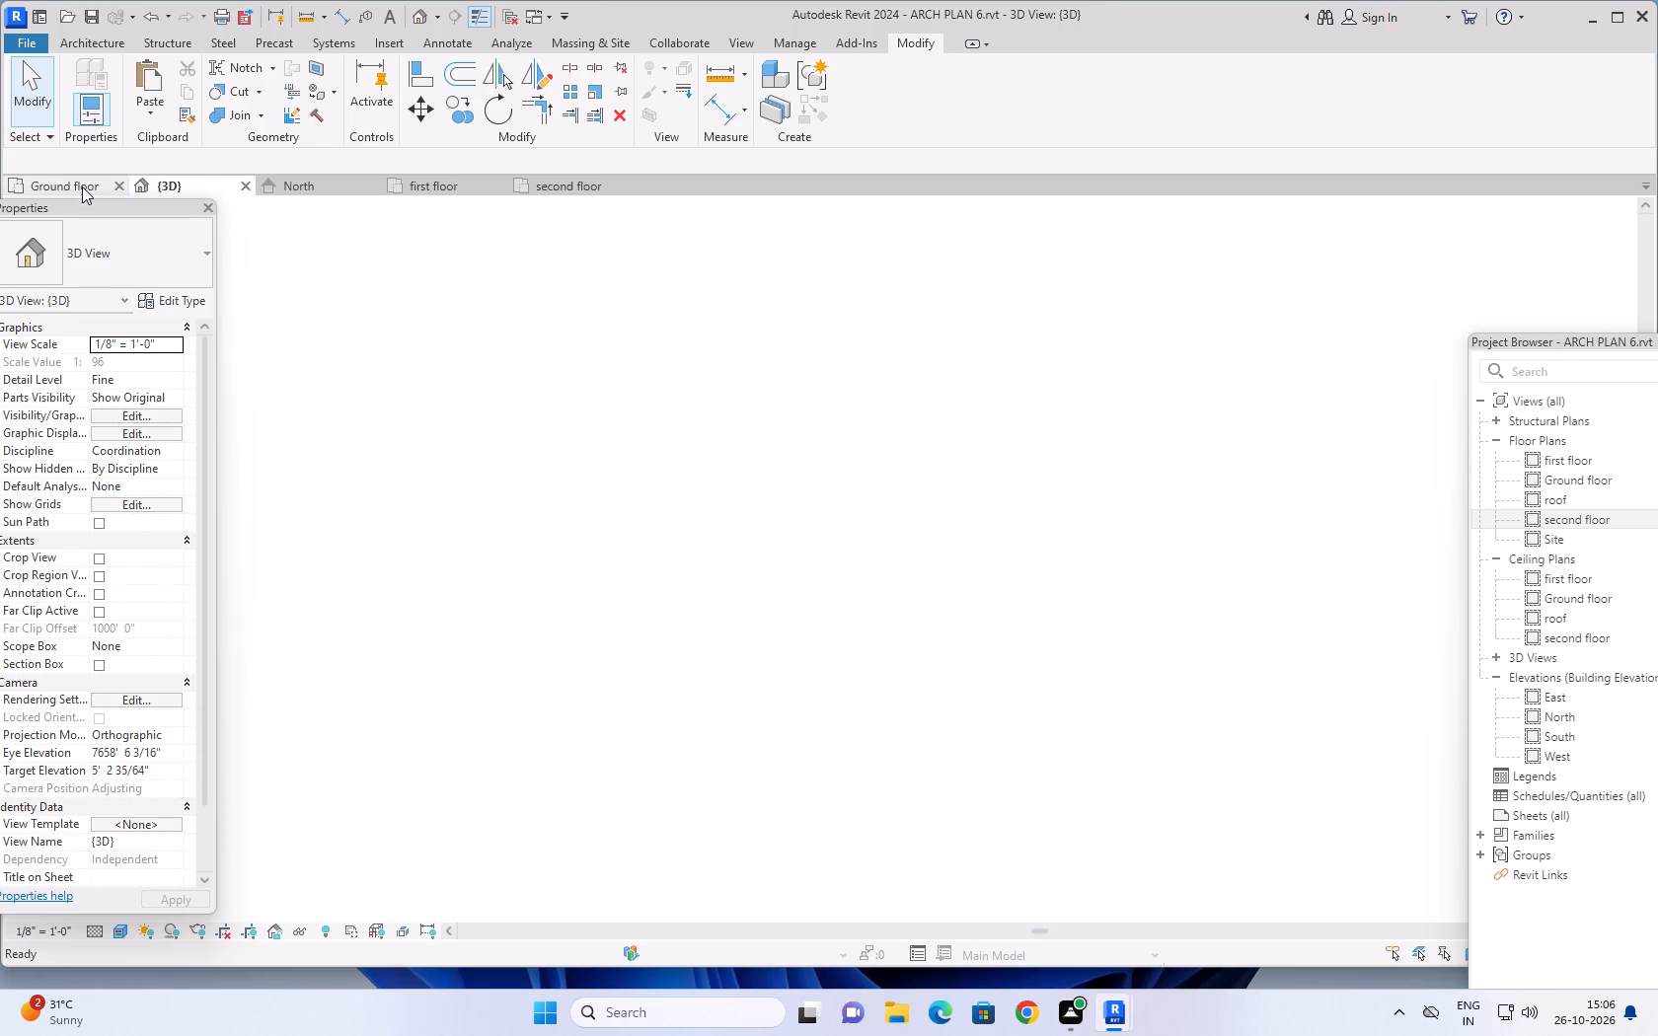
scroll(1126, 390, "down", 2)
middle_click_drag(1254, 377, 1214, 447)
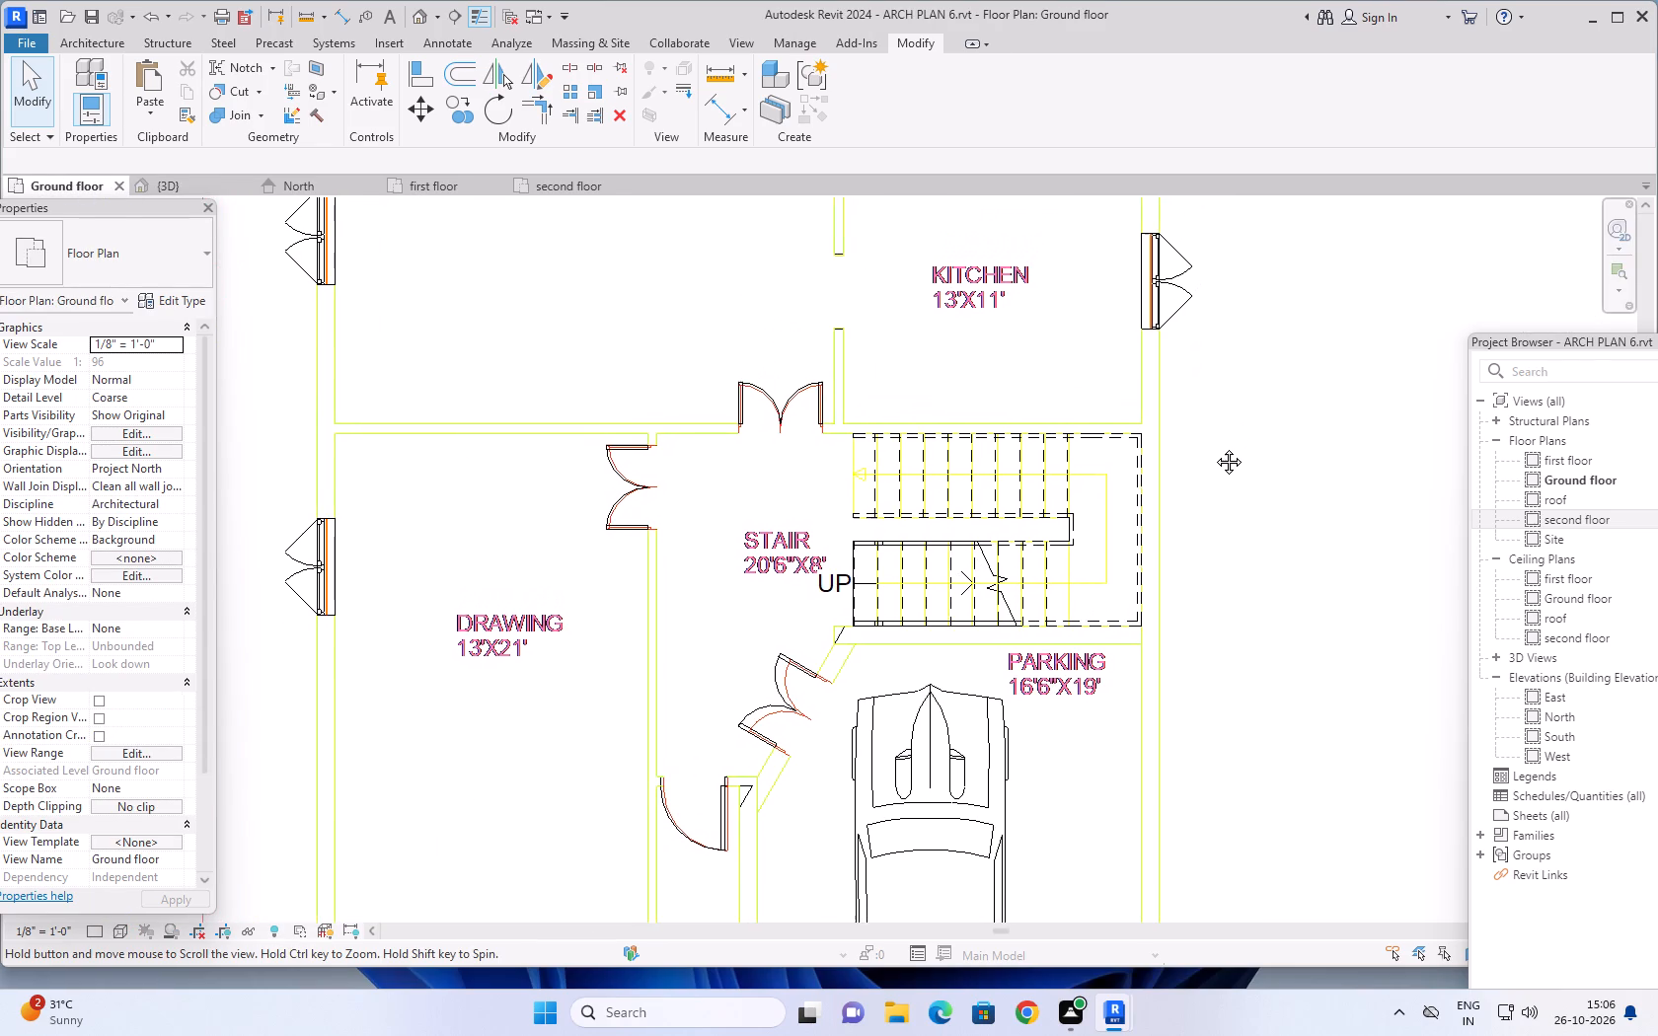
middle_click_drag(1214, 447, 1197, 459)
On the second floor plan, draw a 14'-0" long 9" wall outside the stair's upper edge, ending at the floor slab's outer edge.
left_click(538, 186)
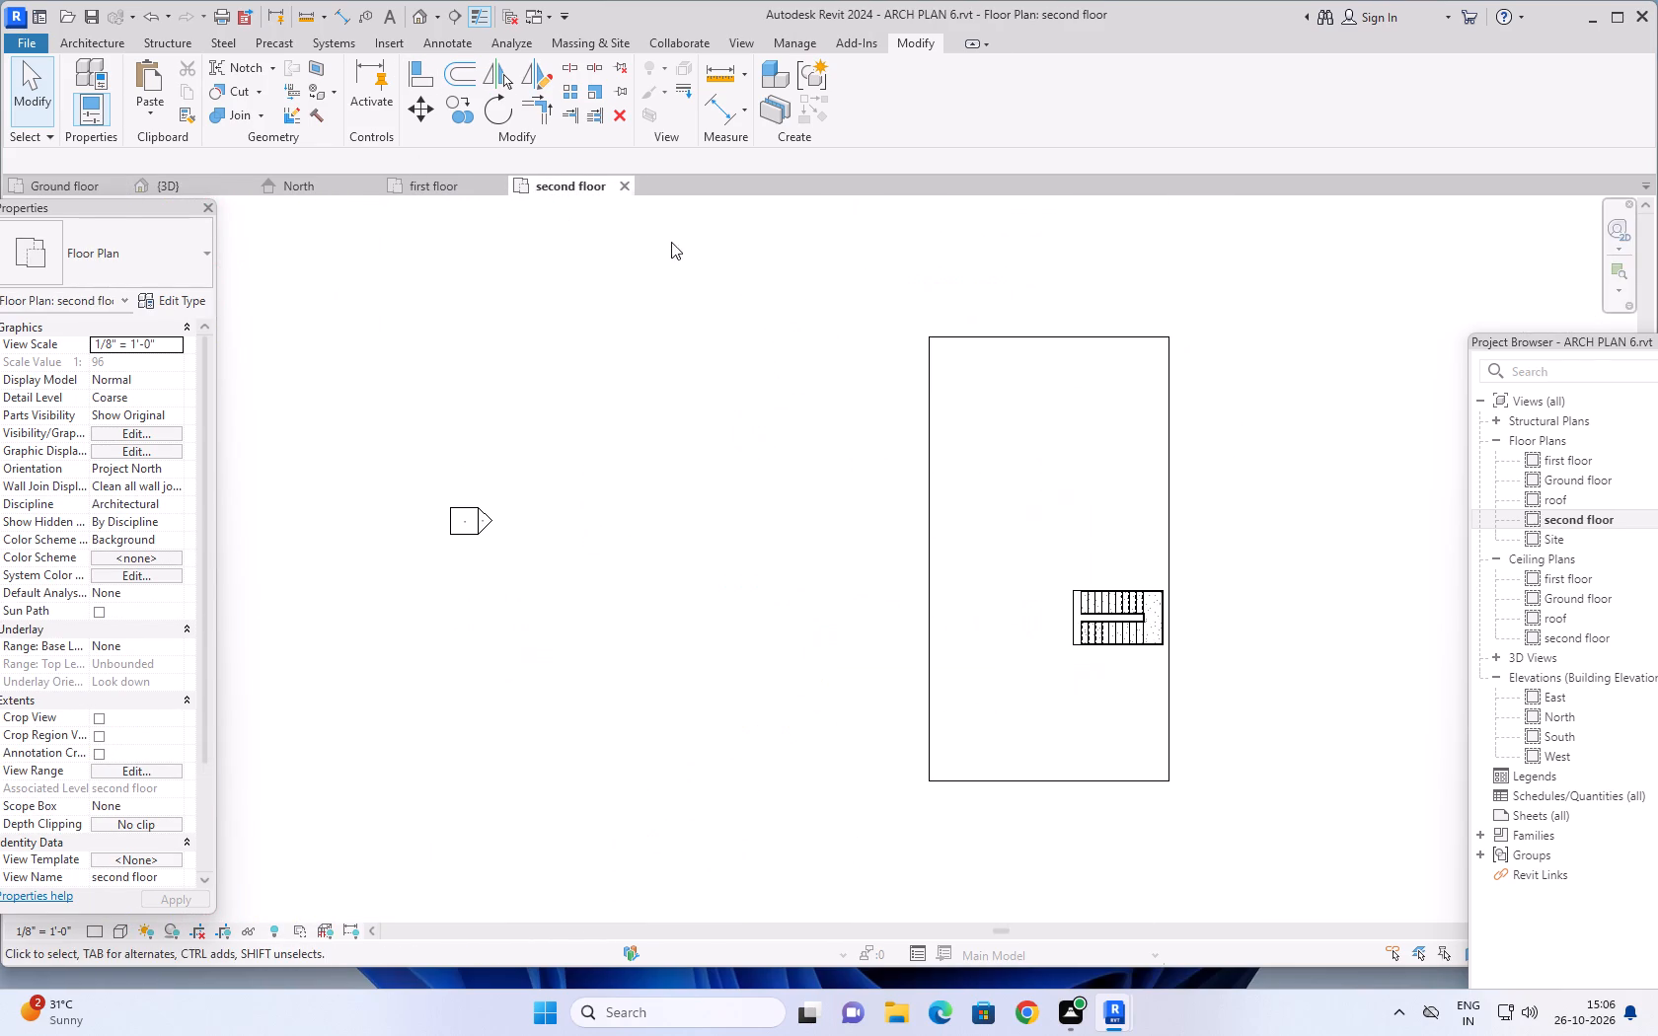
scroll(1174, 574, "up", 5)
middle_click_drag(1210, 573, 1171, 457)
scroll(1145, 500, "up", 7)
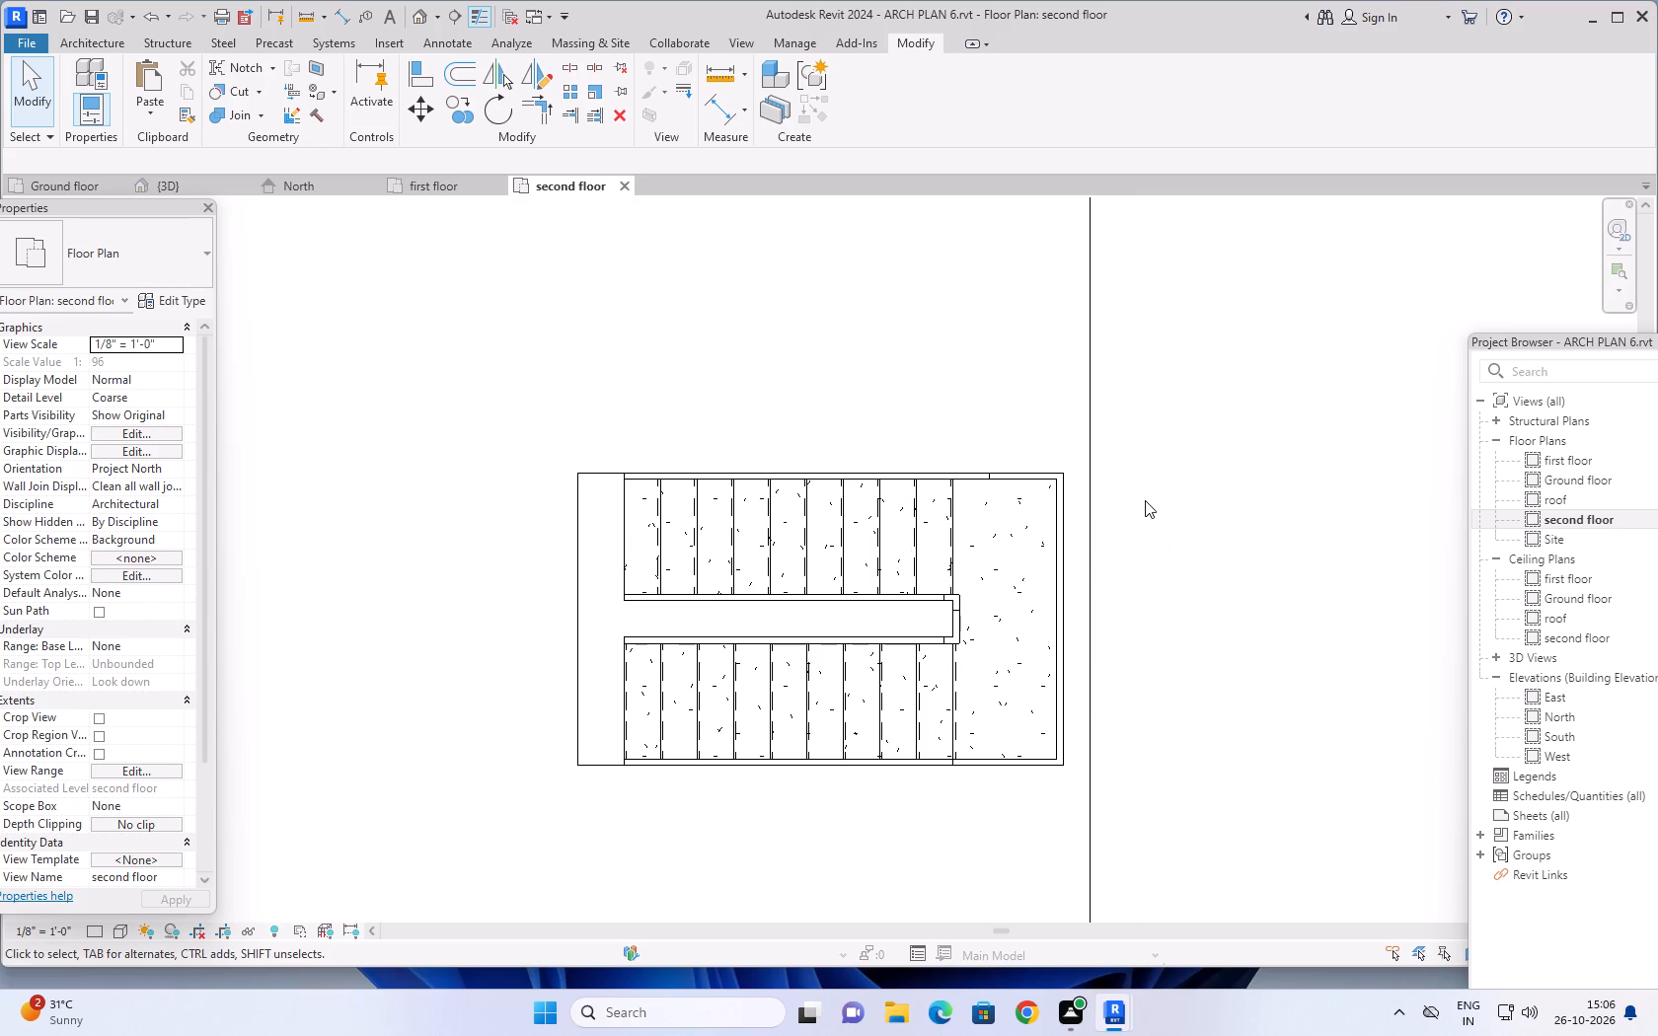
scroll(1145, 500, "up", 1)
middle_click_drag(1161, 501, 1189, 406)
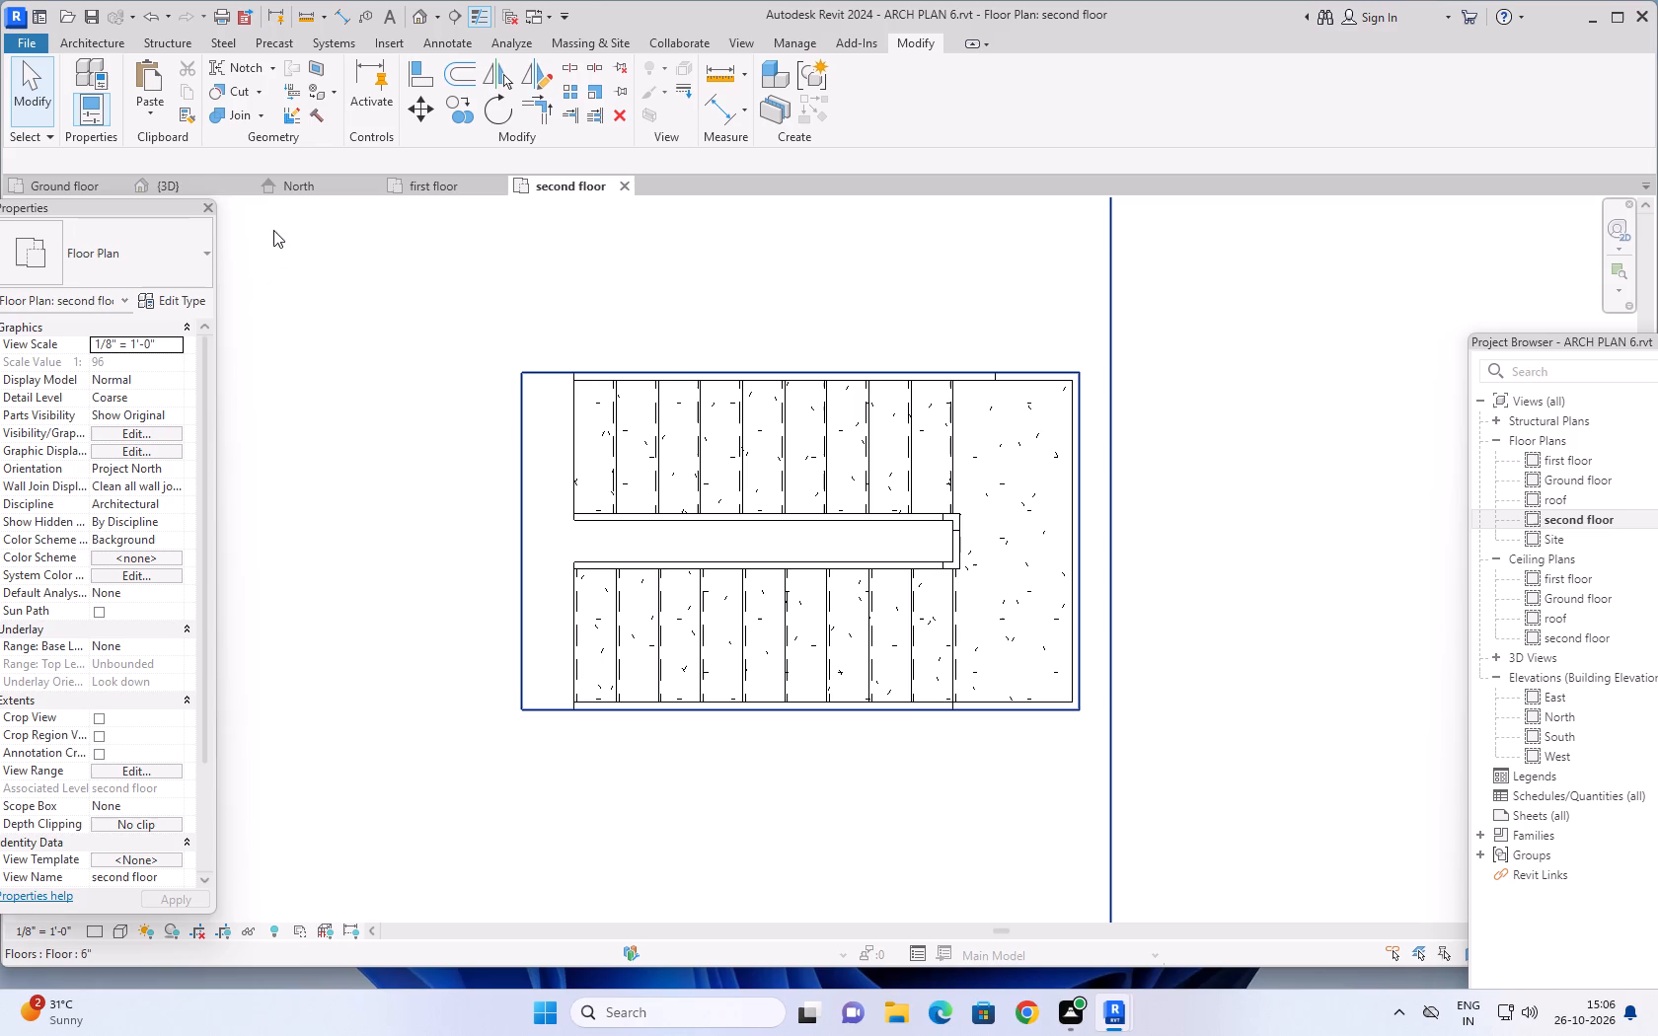
left_click(93, 40)
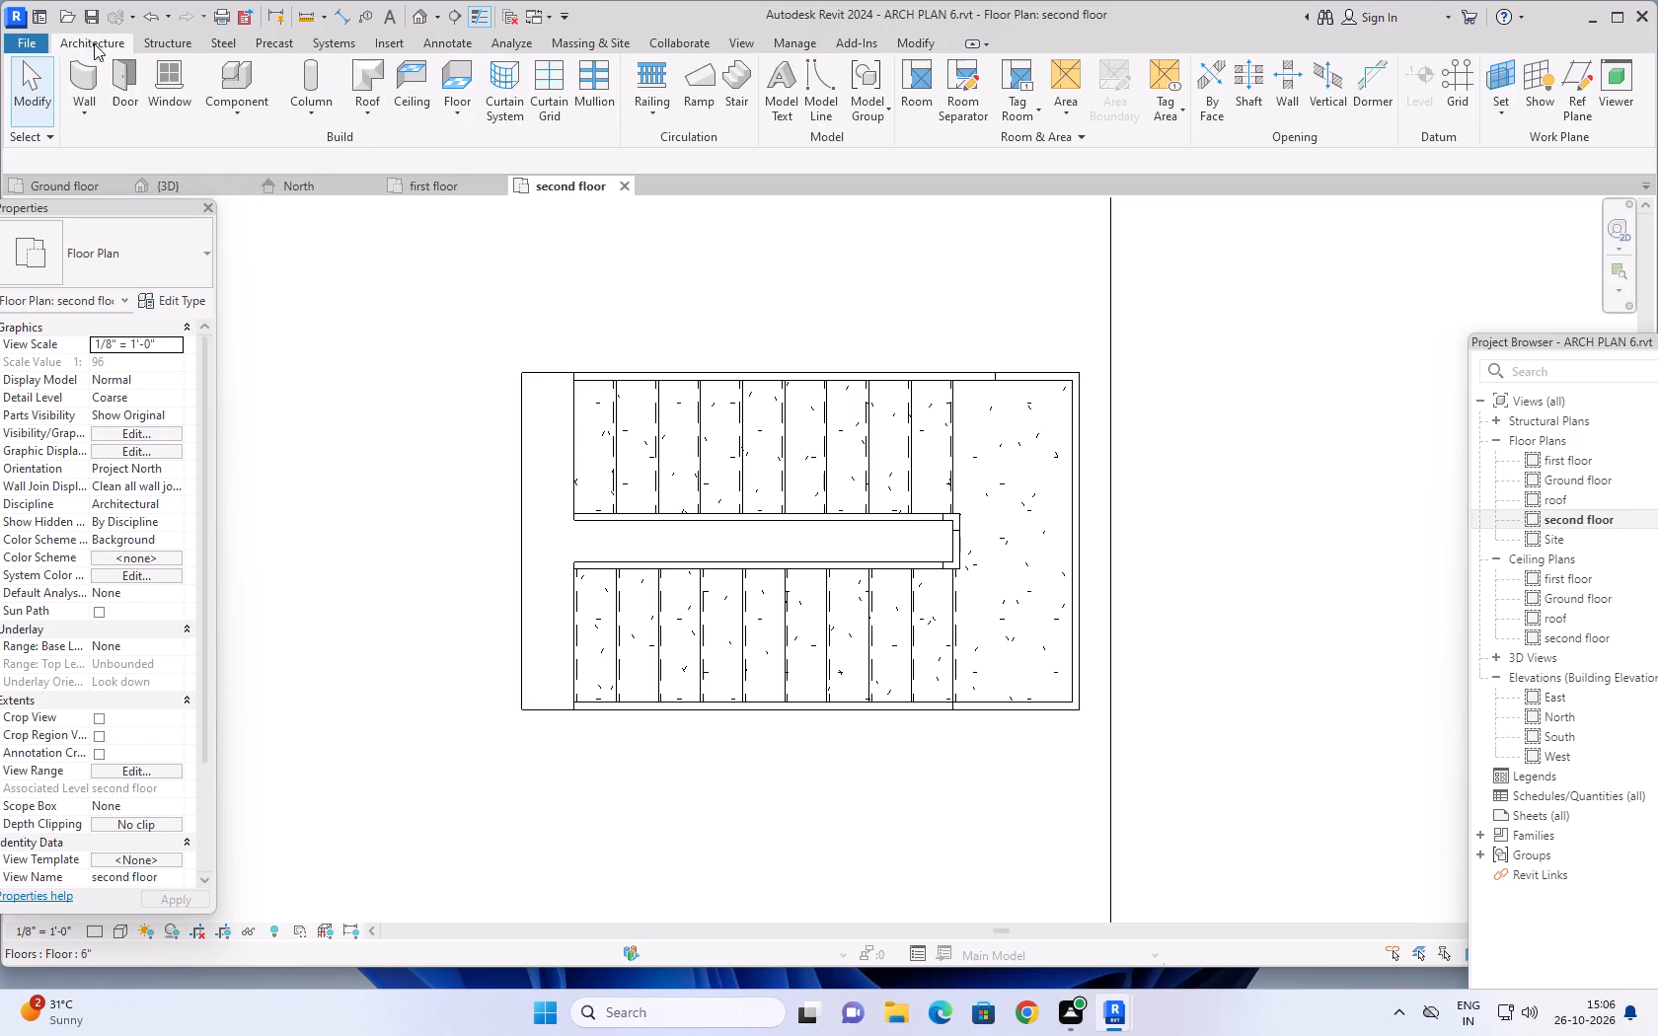
left_click(84, 112)
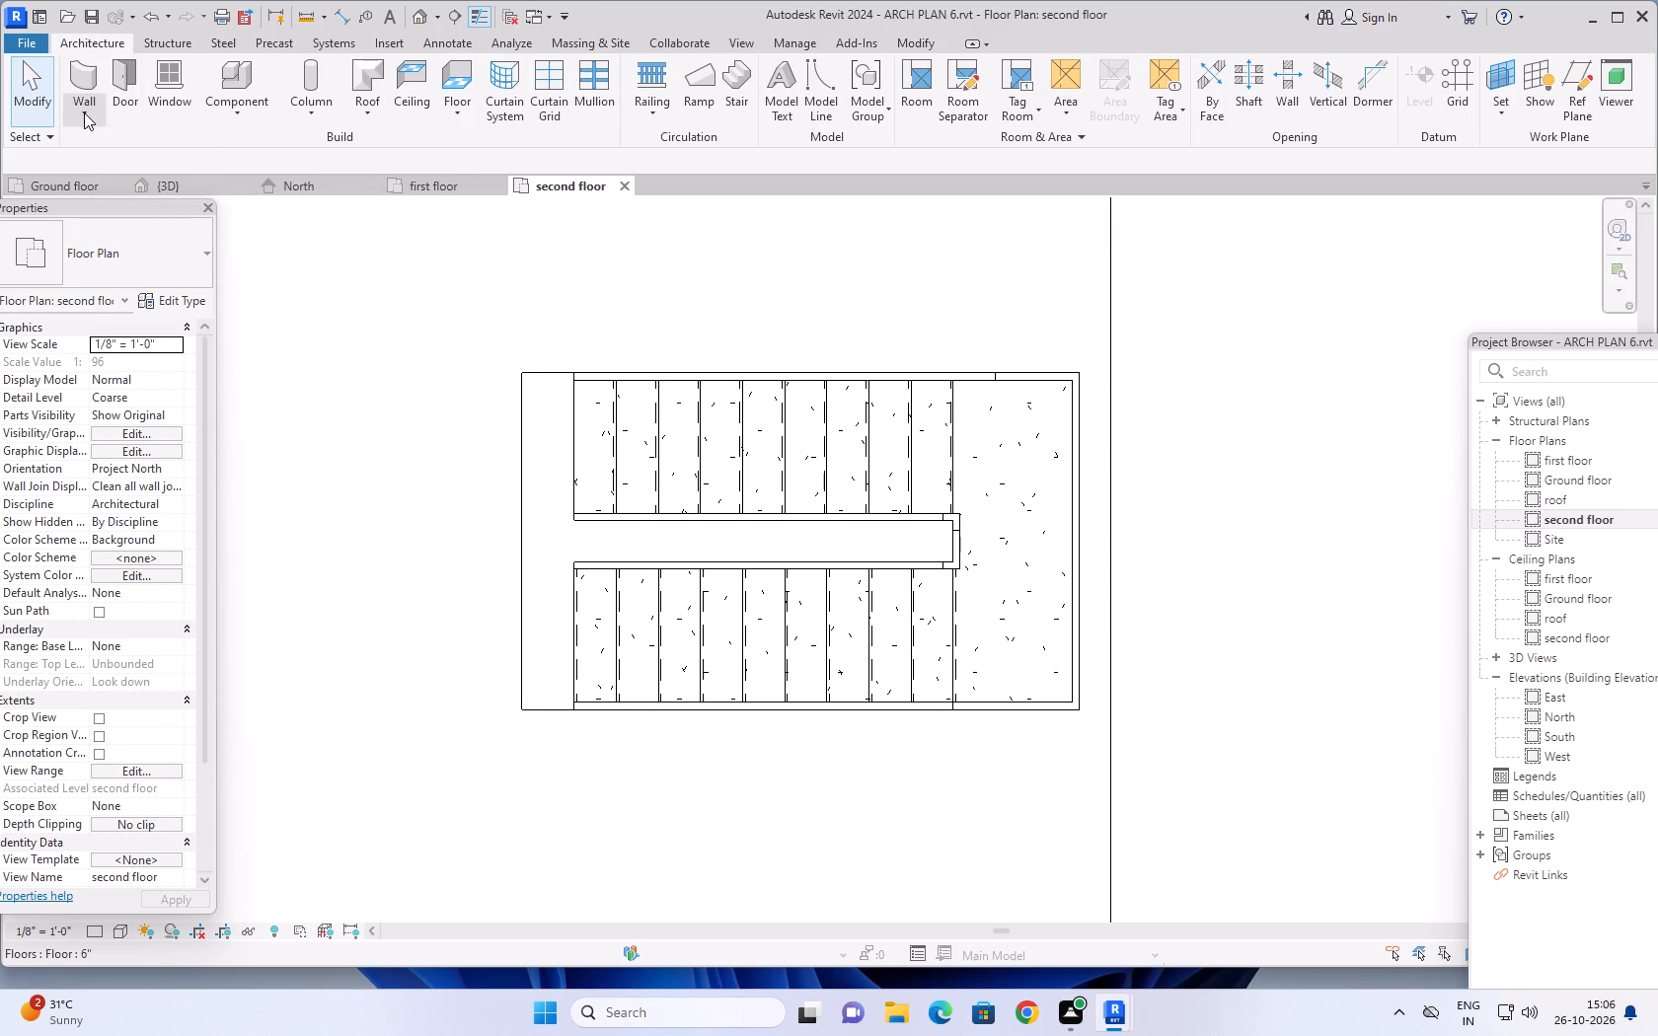
left_click(88, 94)
left_click(87, 77)
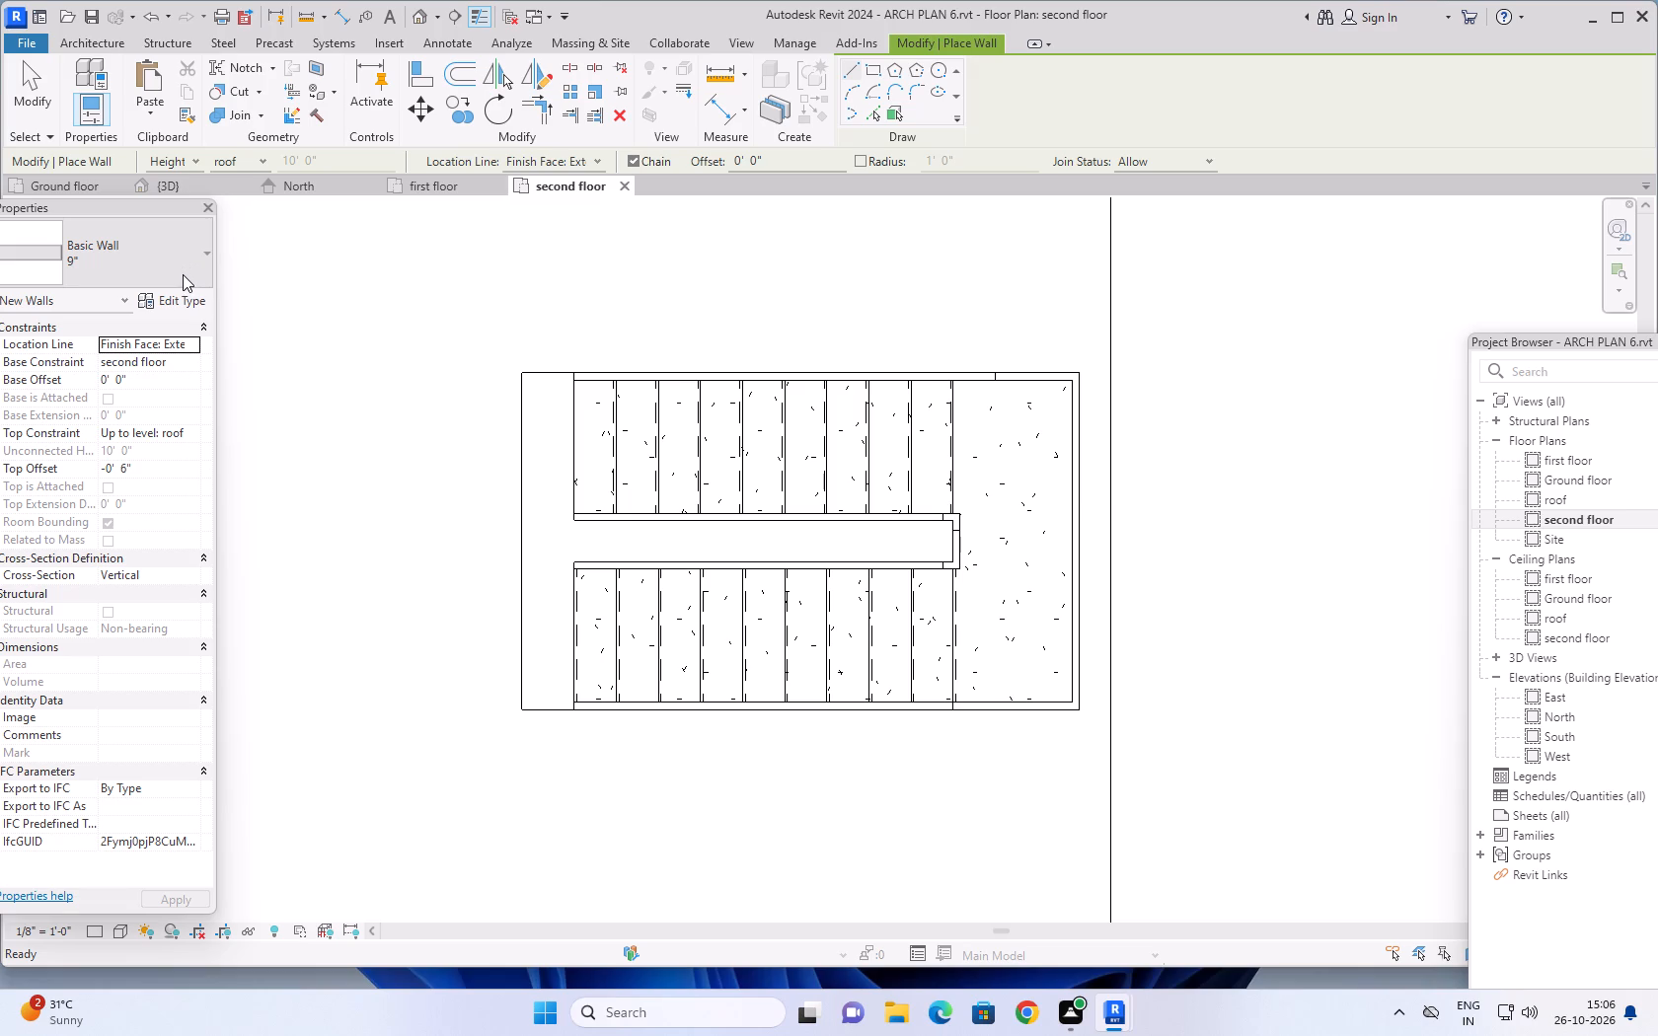
scroll(577, 360, "up", 5)
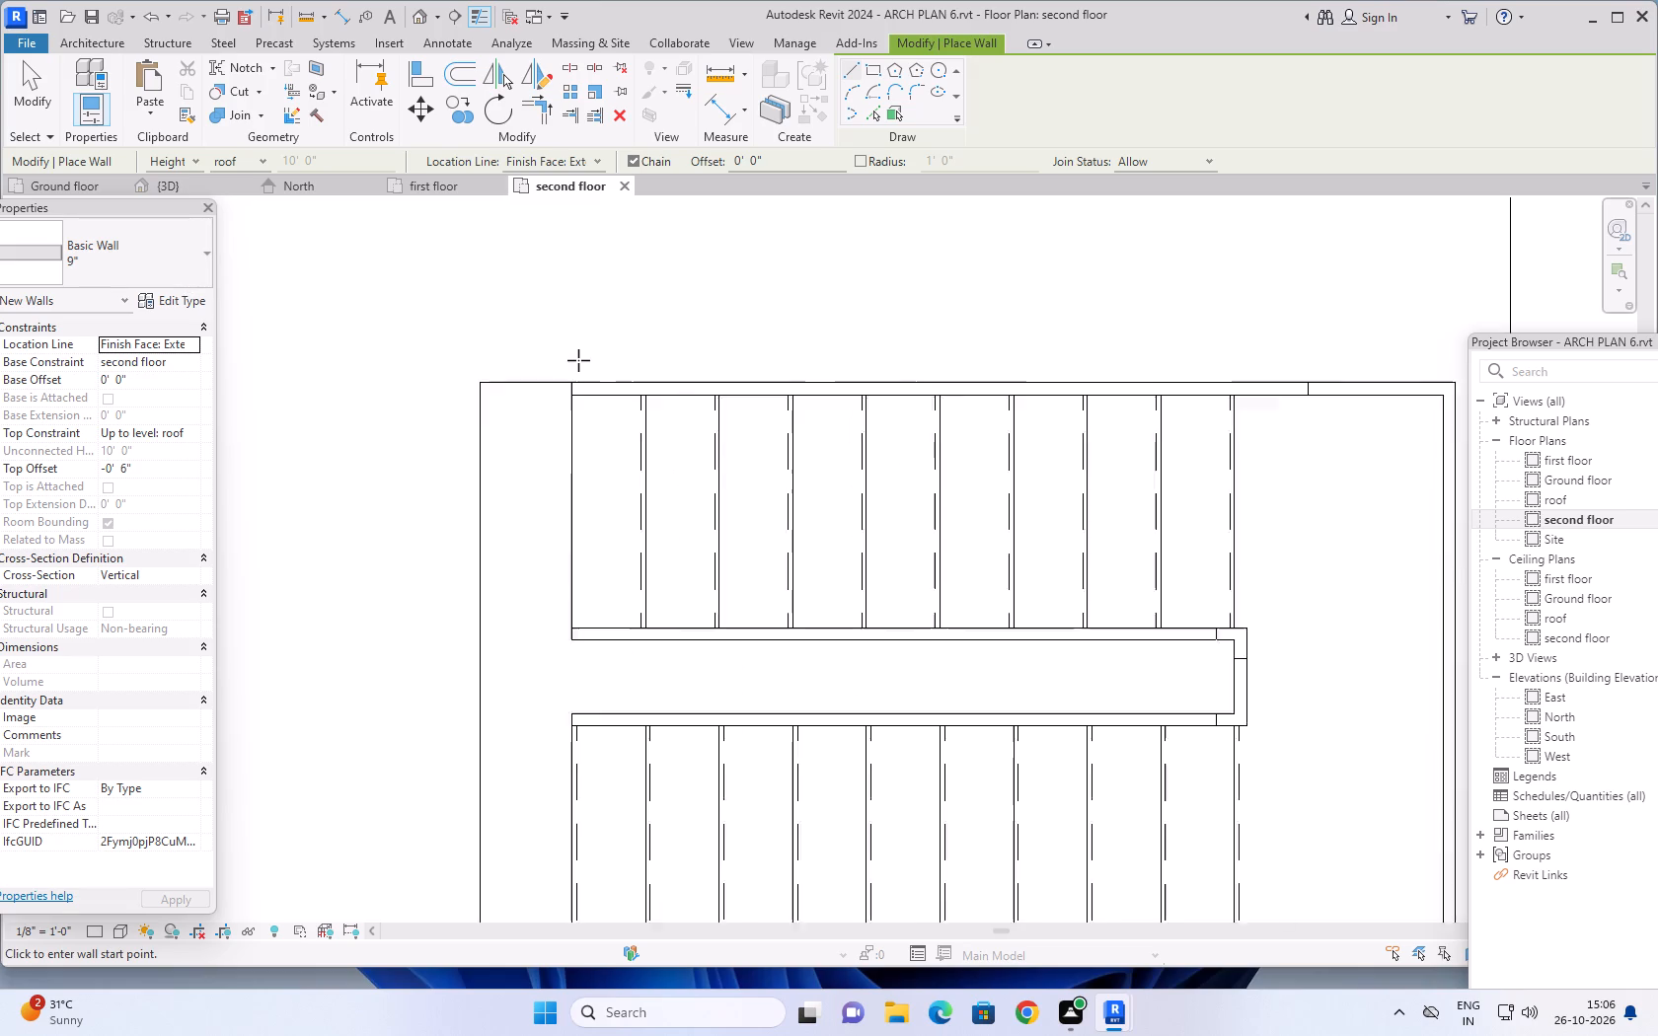
scroll(637, 353, "down", 3)
scroll(783, 305, "down", 2)
middle_click_drag(775, 306, 744, 321)
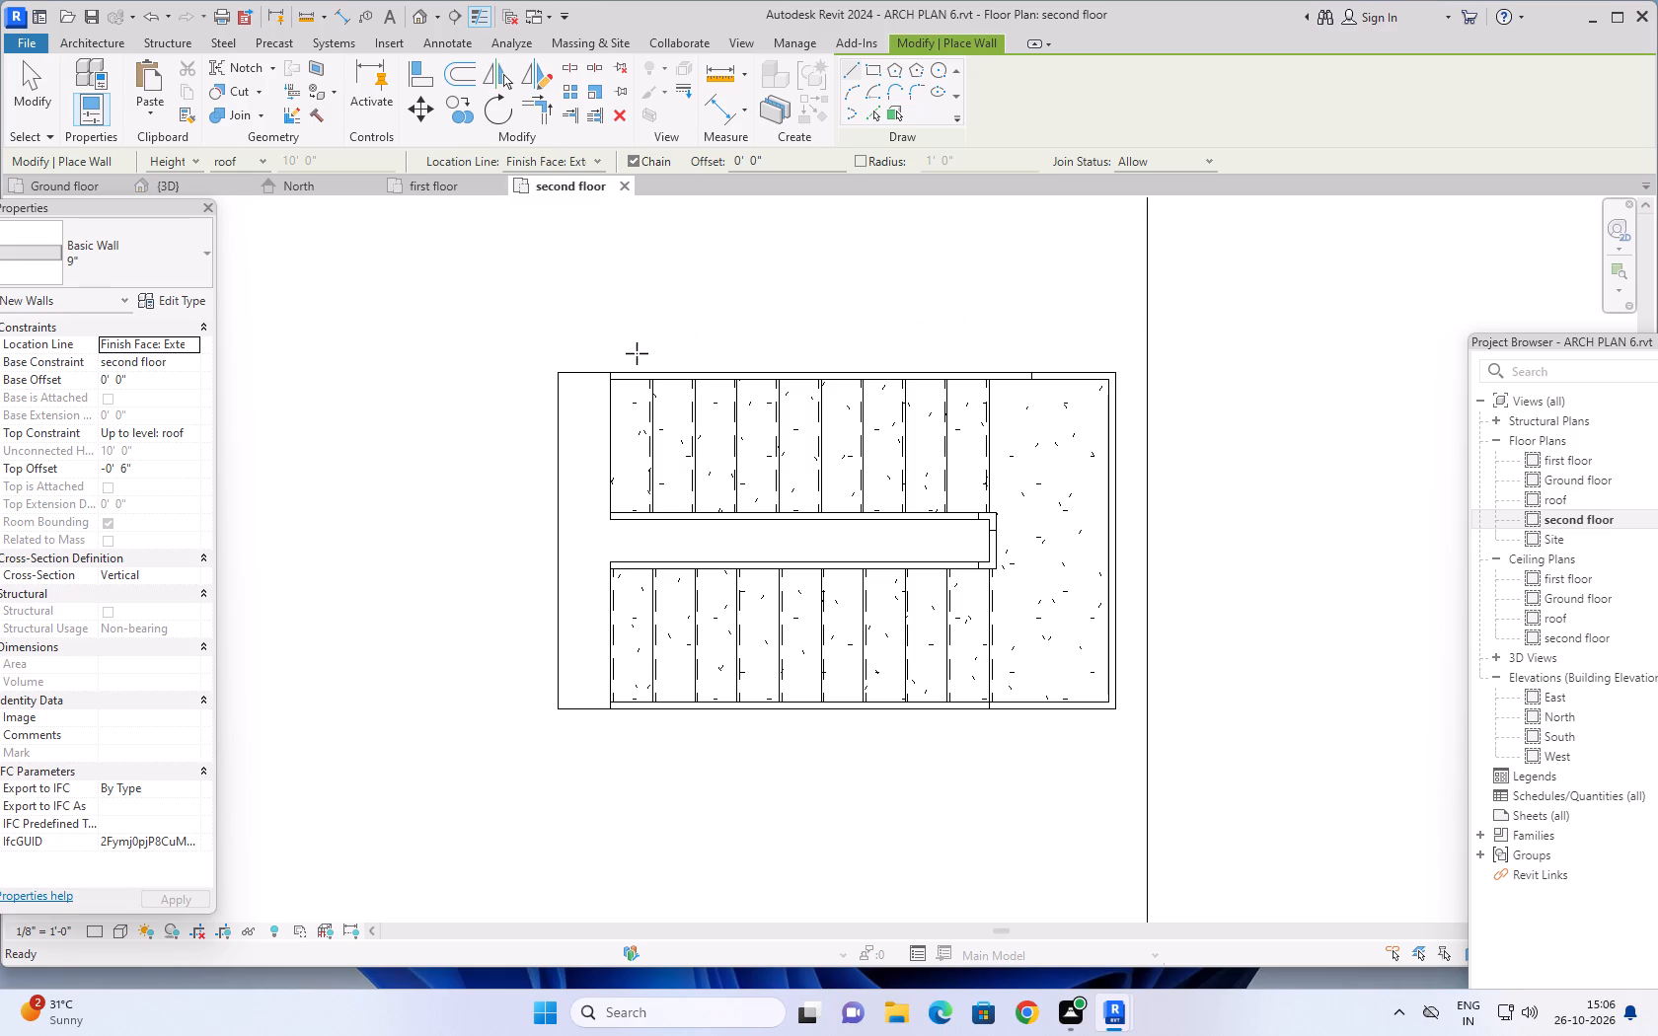
left_click(557, 372)
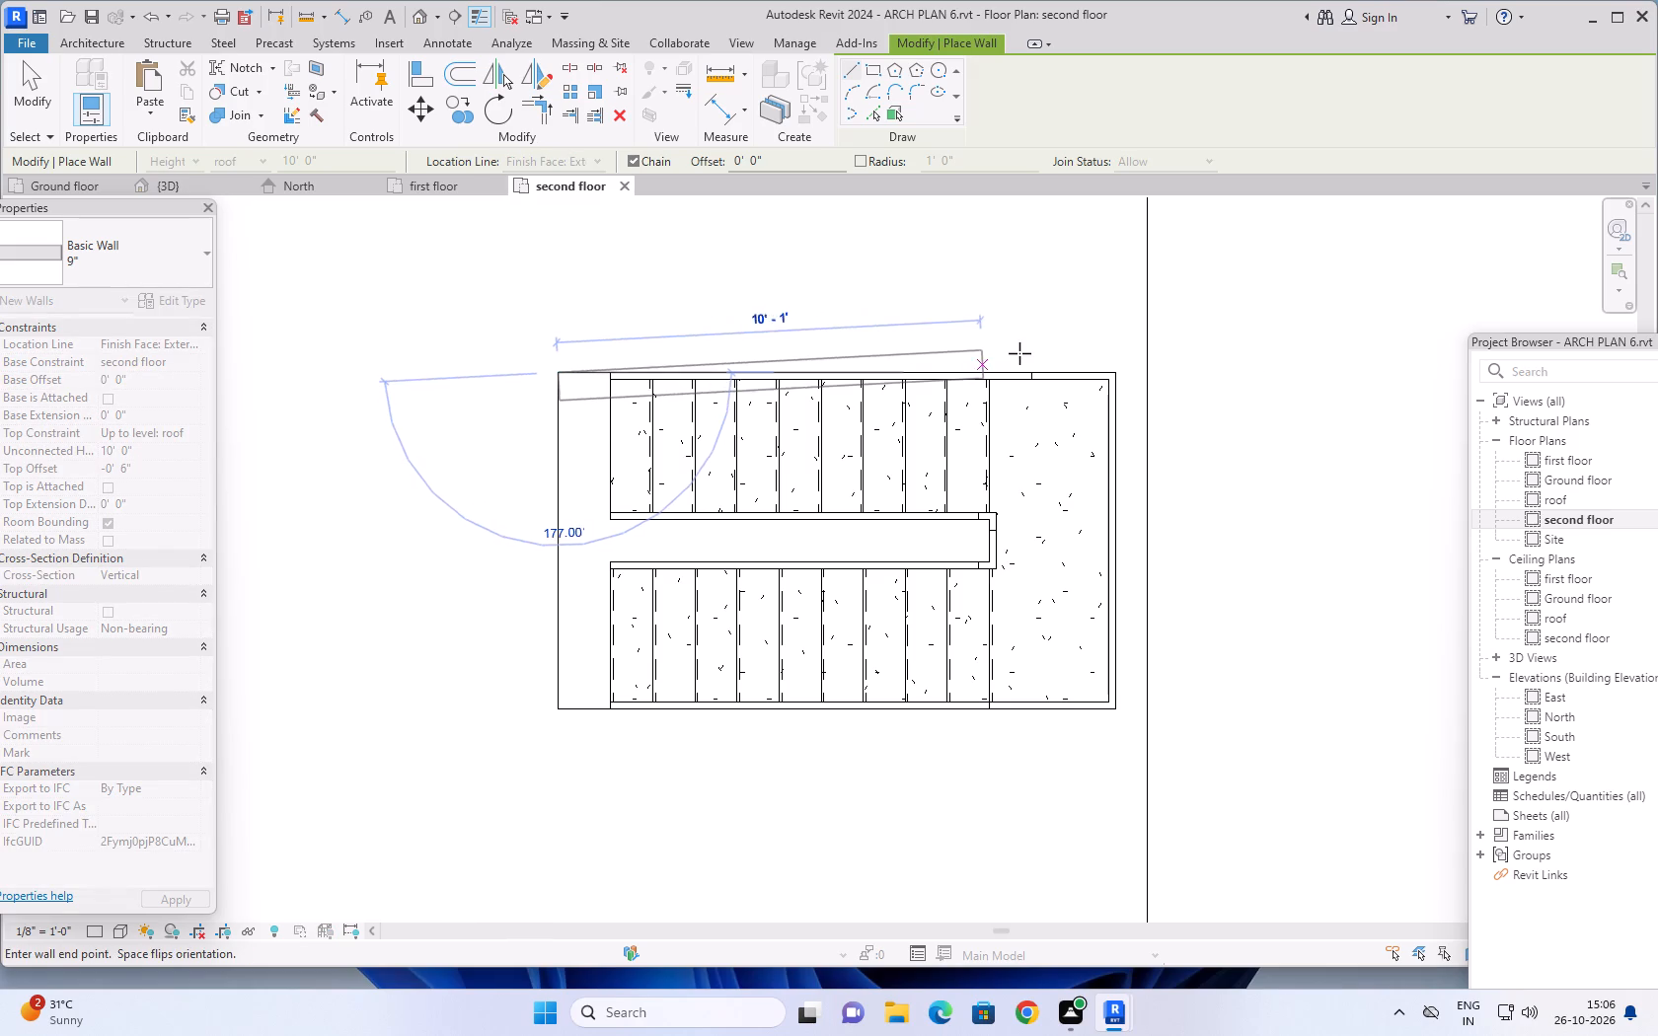
key("space")
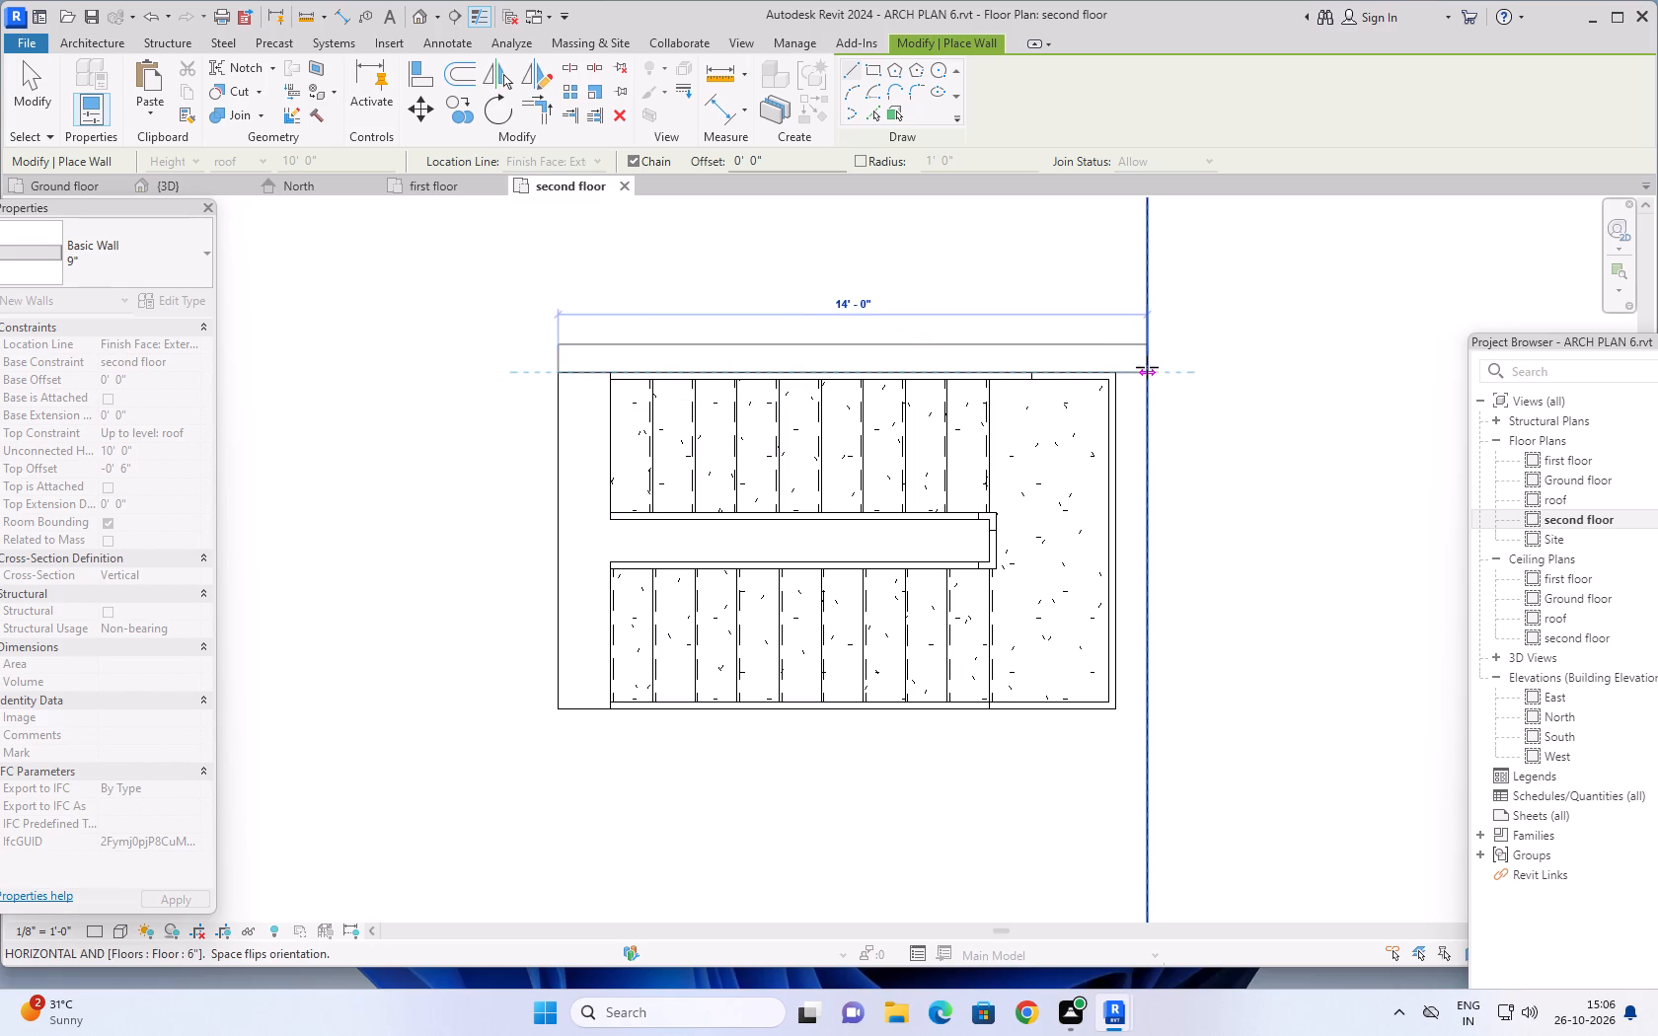
left_click(1150, 368)
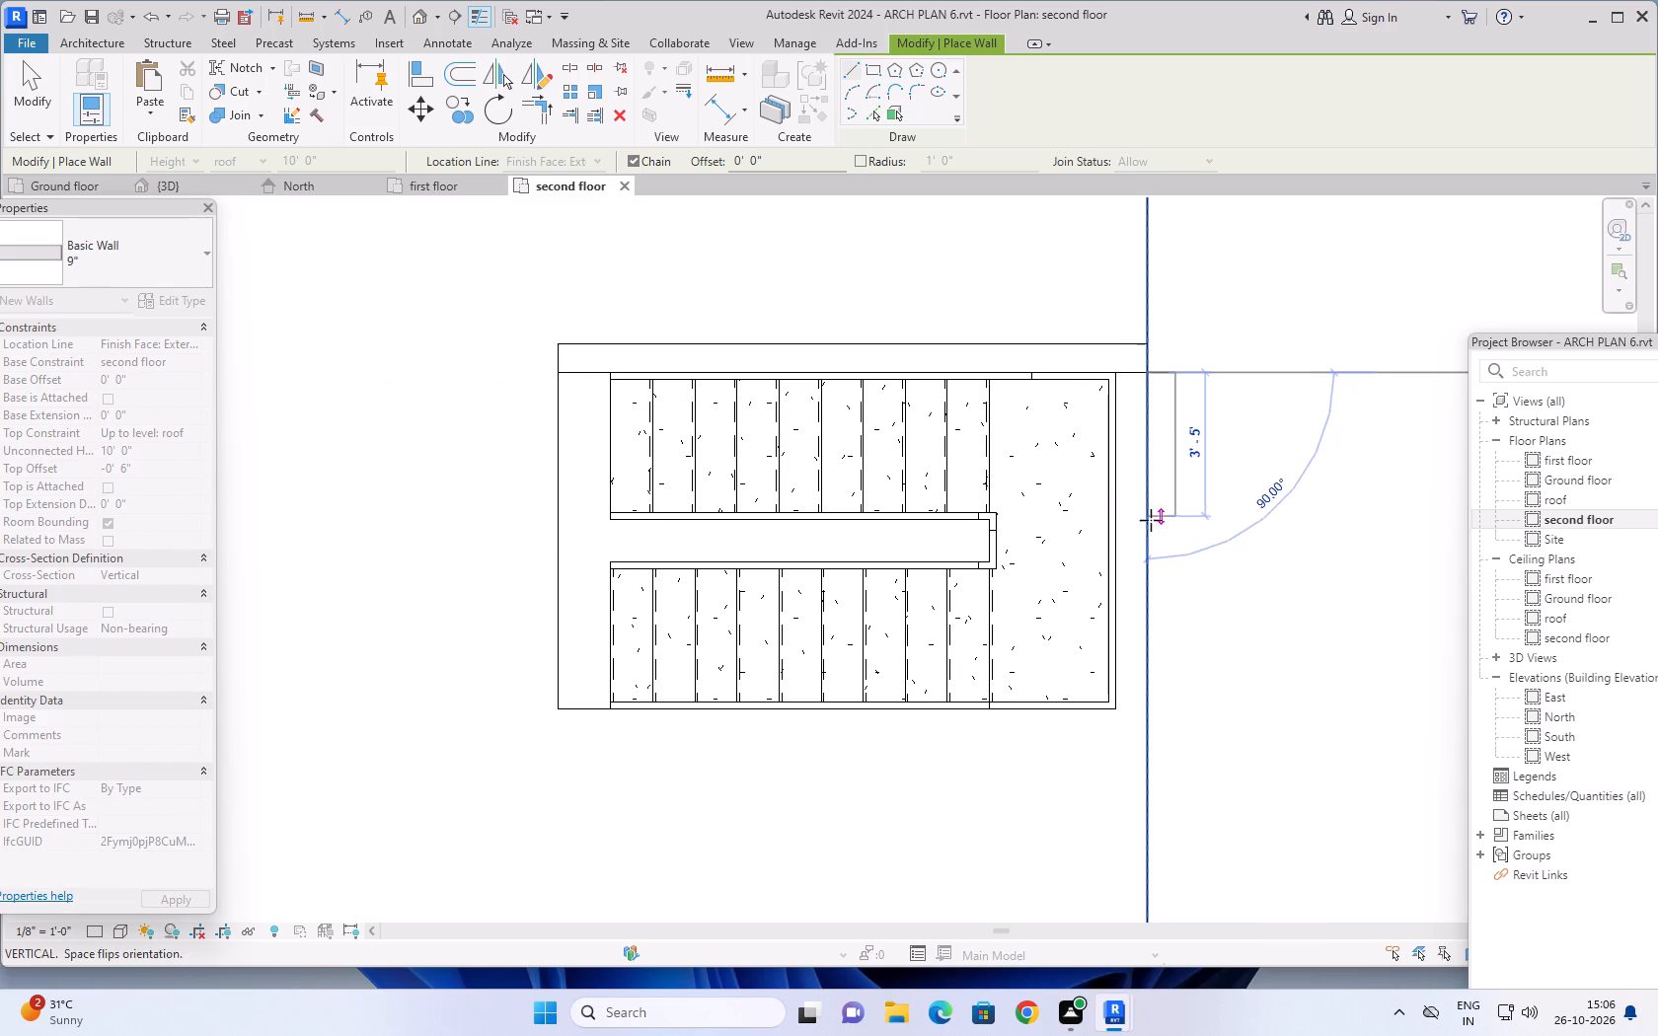
Continue the 9" wall 8'-0" along the slab edge beside the landing and 14'-0" back outside the stair's lower edge.
key("space")
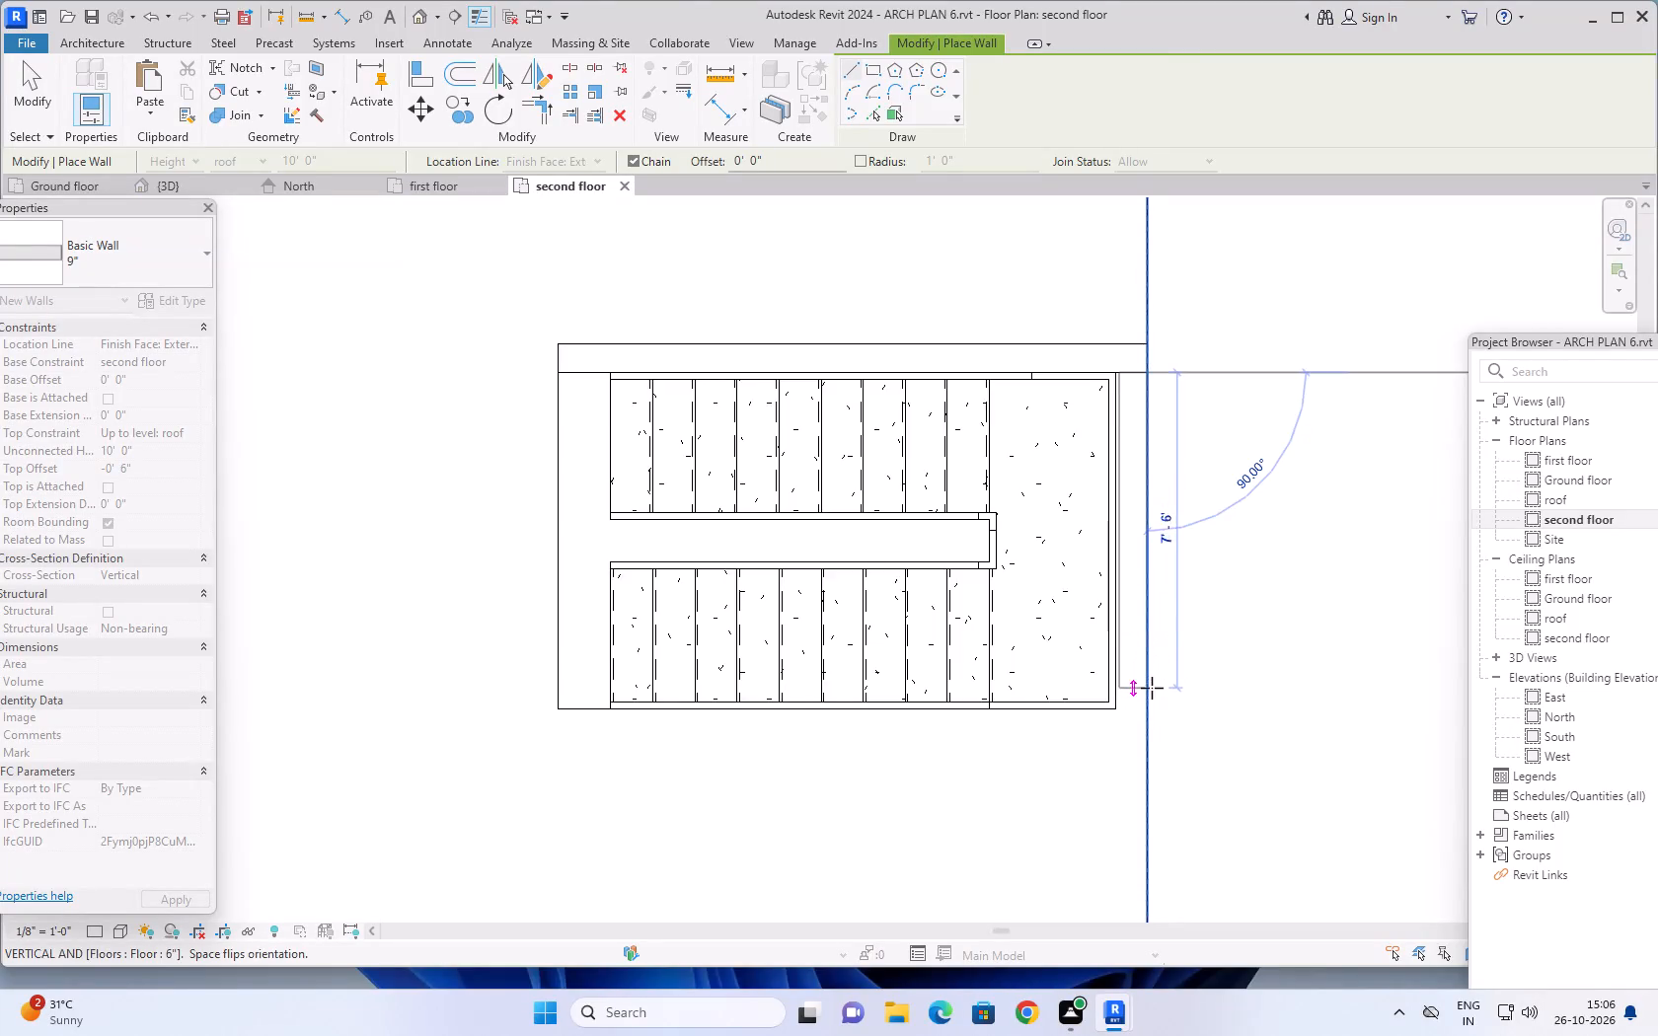
scroll(1152, 688, "up", 5)
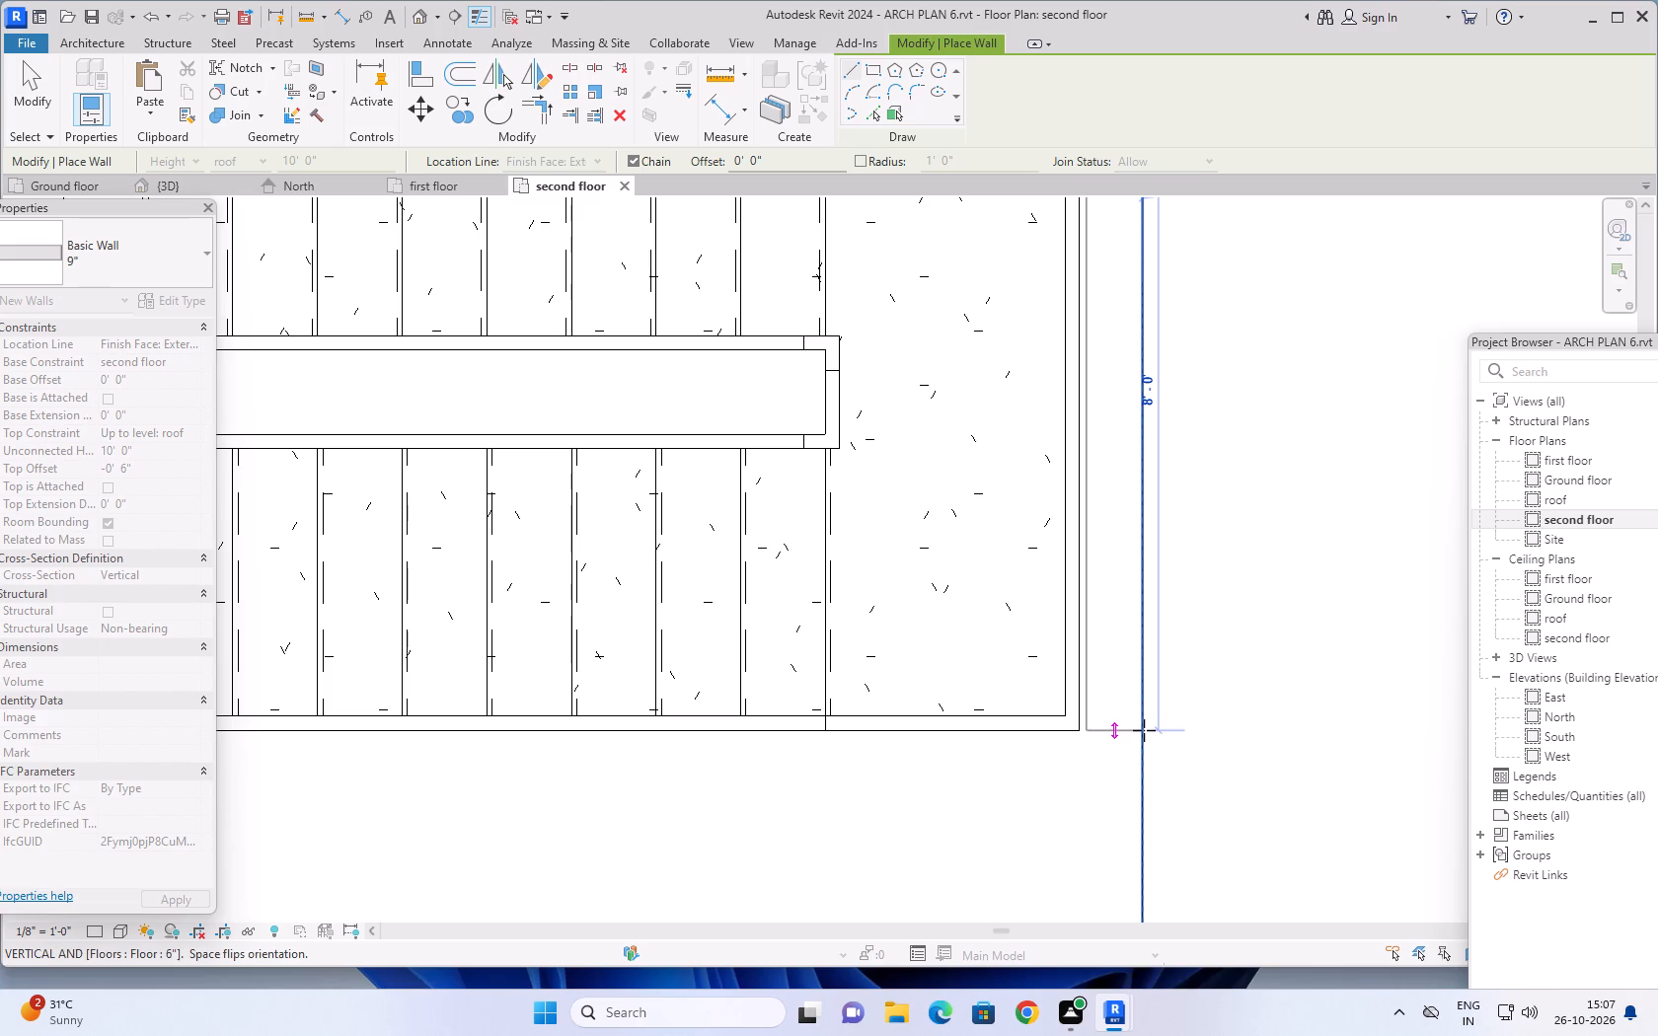
left_click(1144, 730)
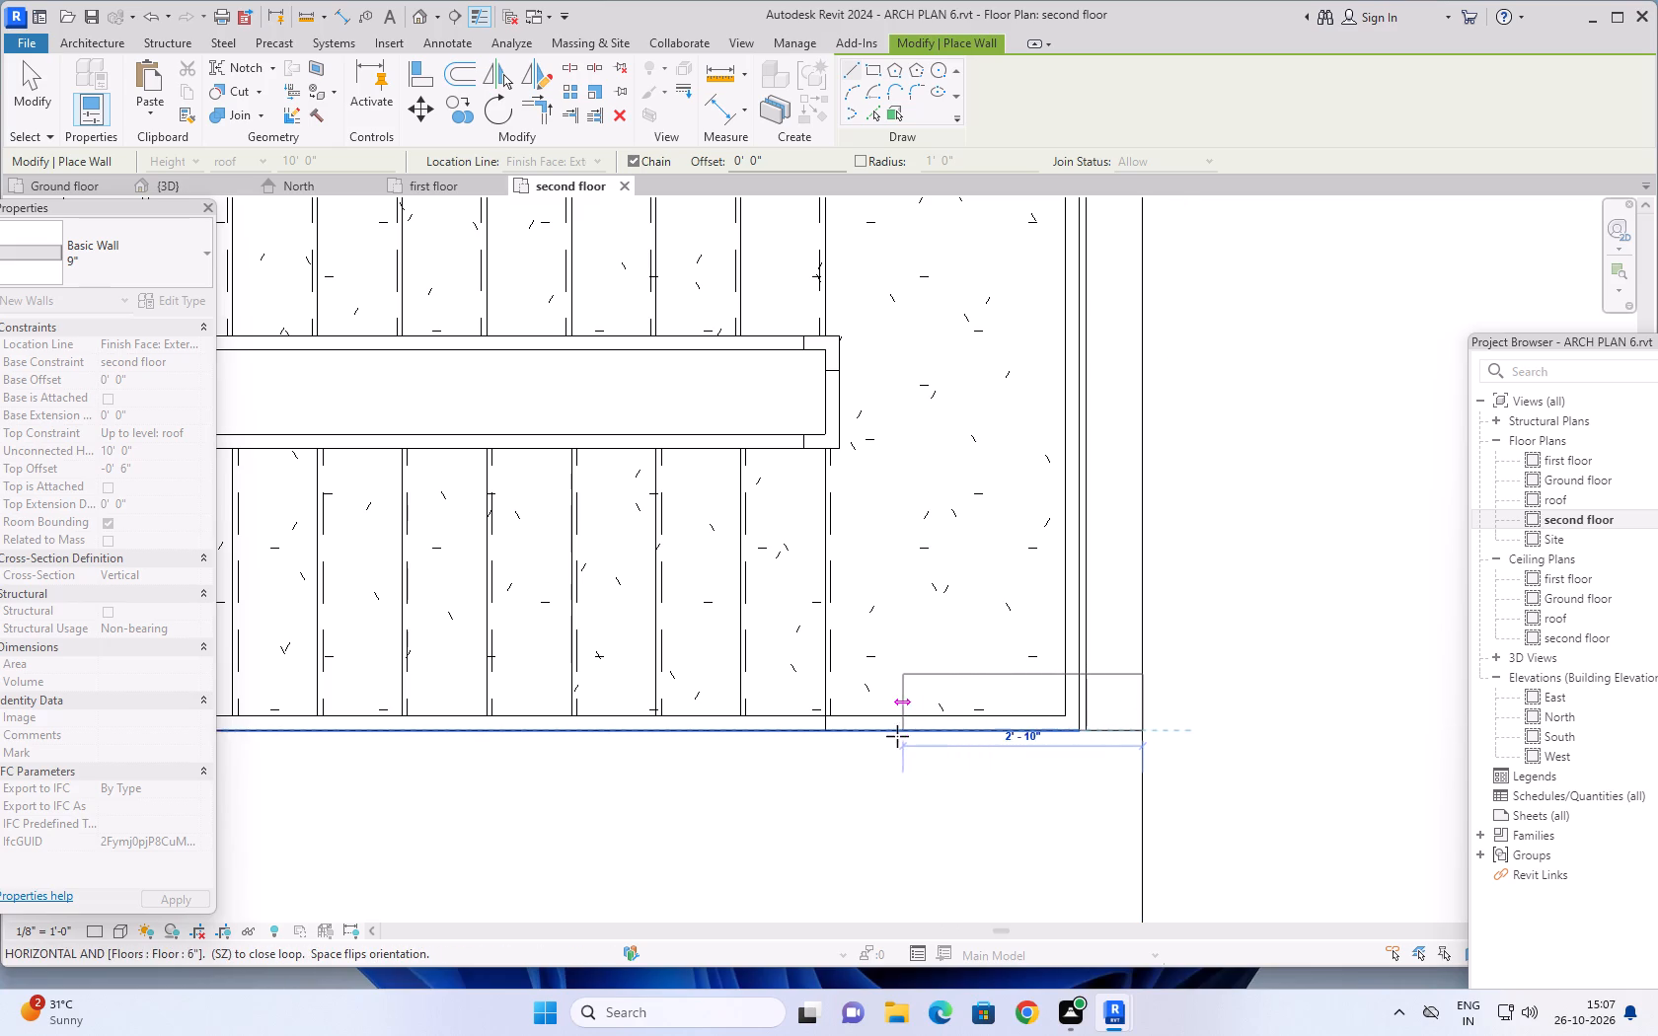
key("space")
scroll(611, 736, "down", 5)
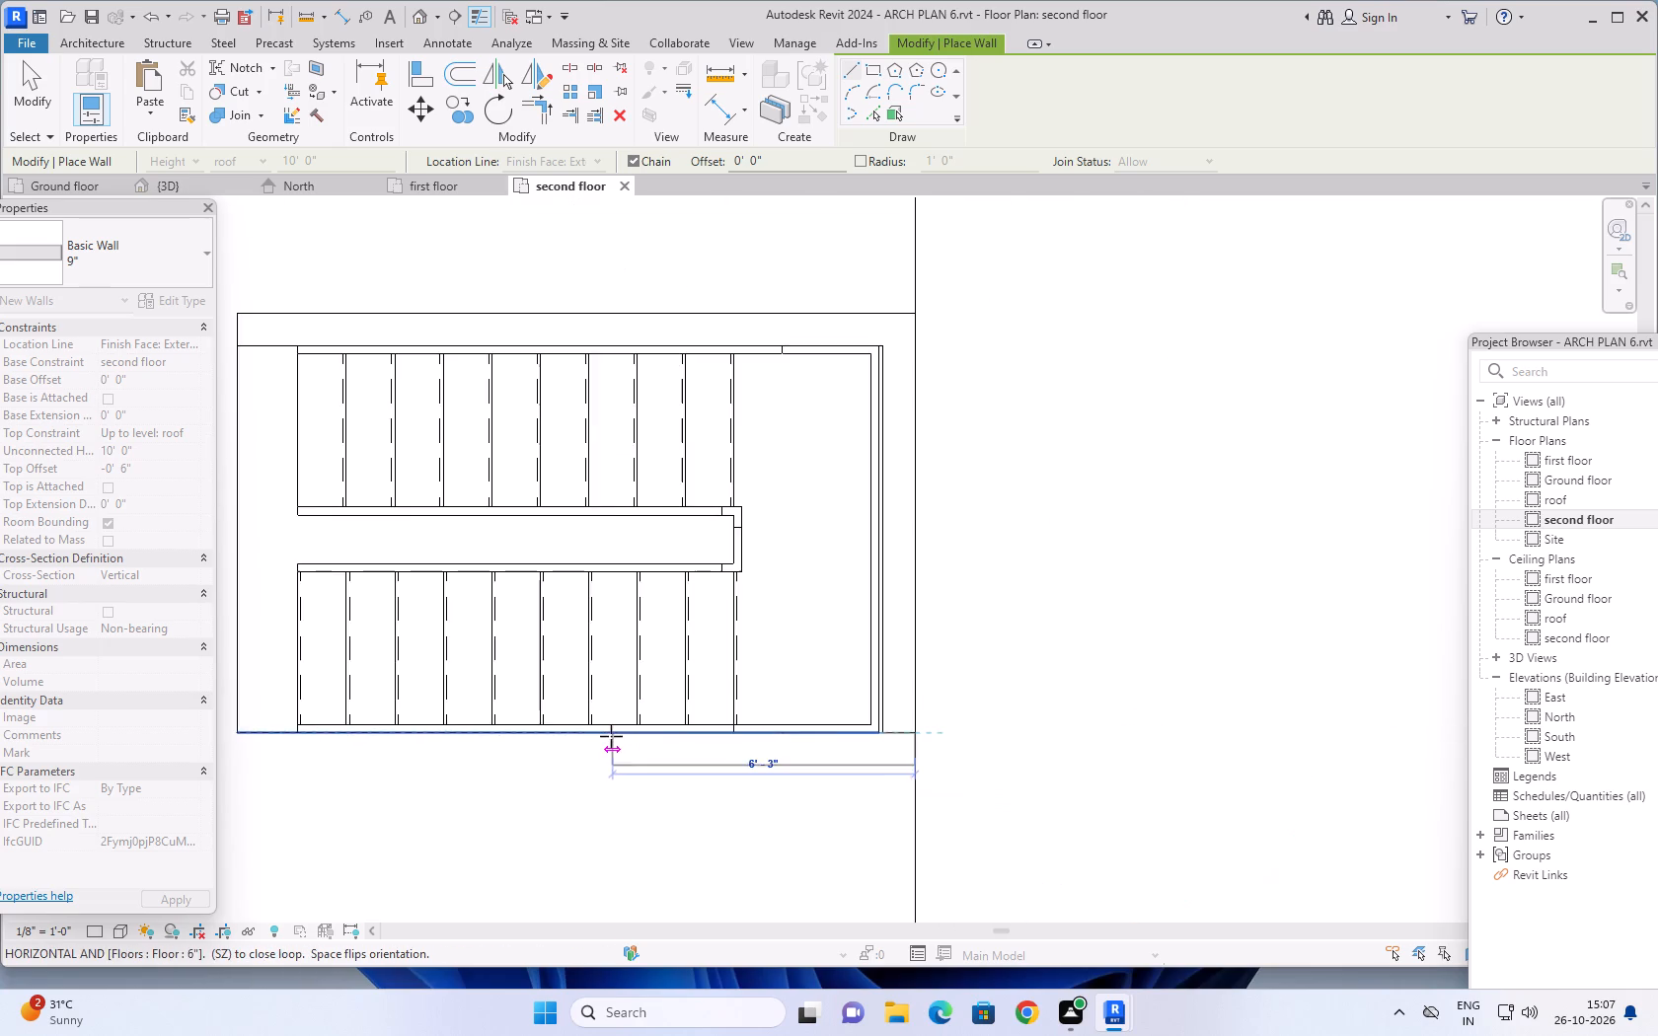
scroll(611, 736, "down", 2)
middle_click_drag(611, 736, 1086, 729)
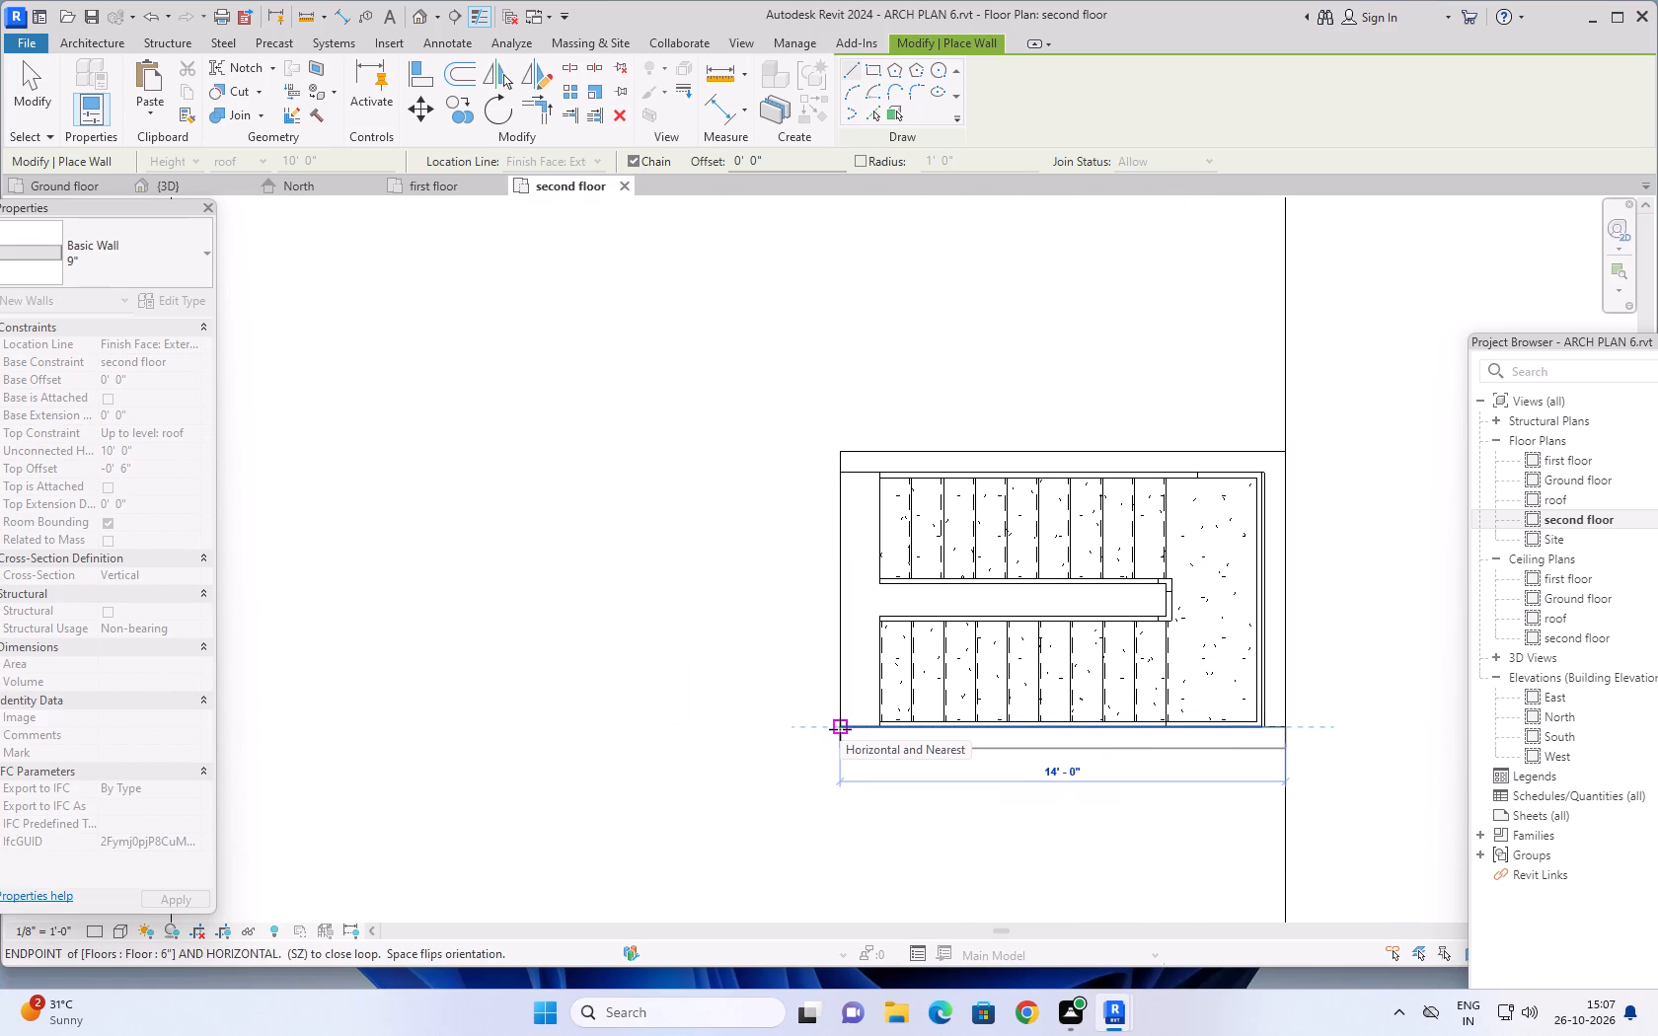
left_click(840, 729)
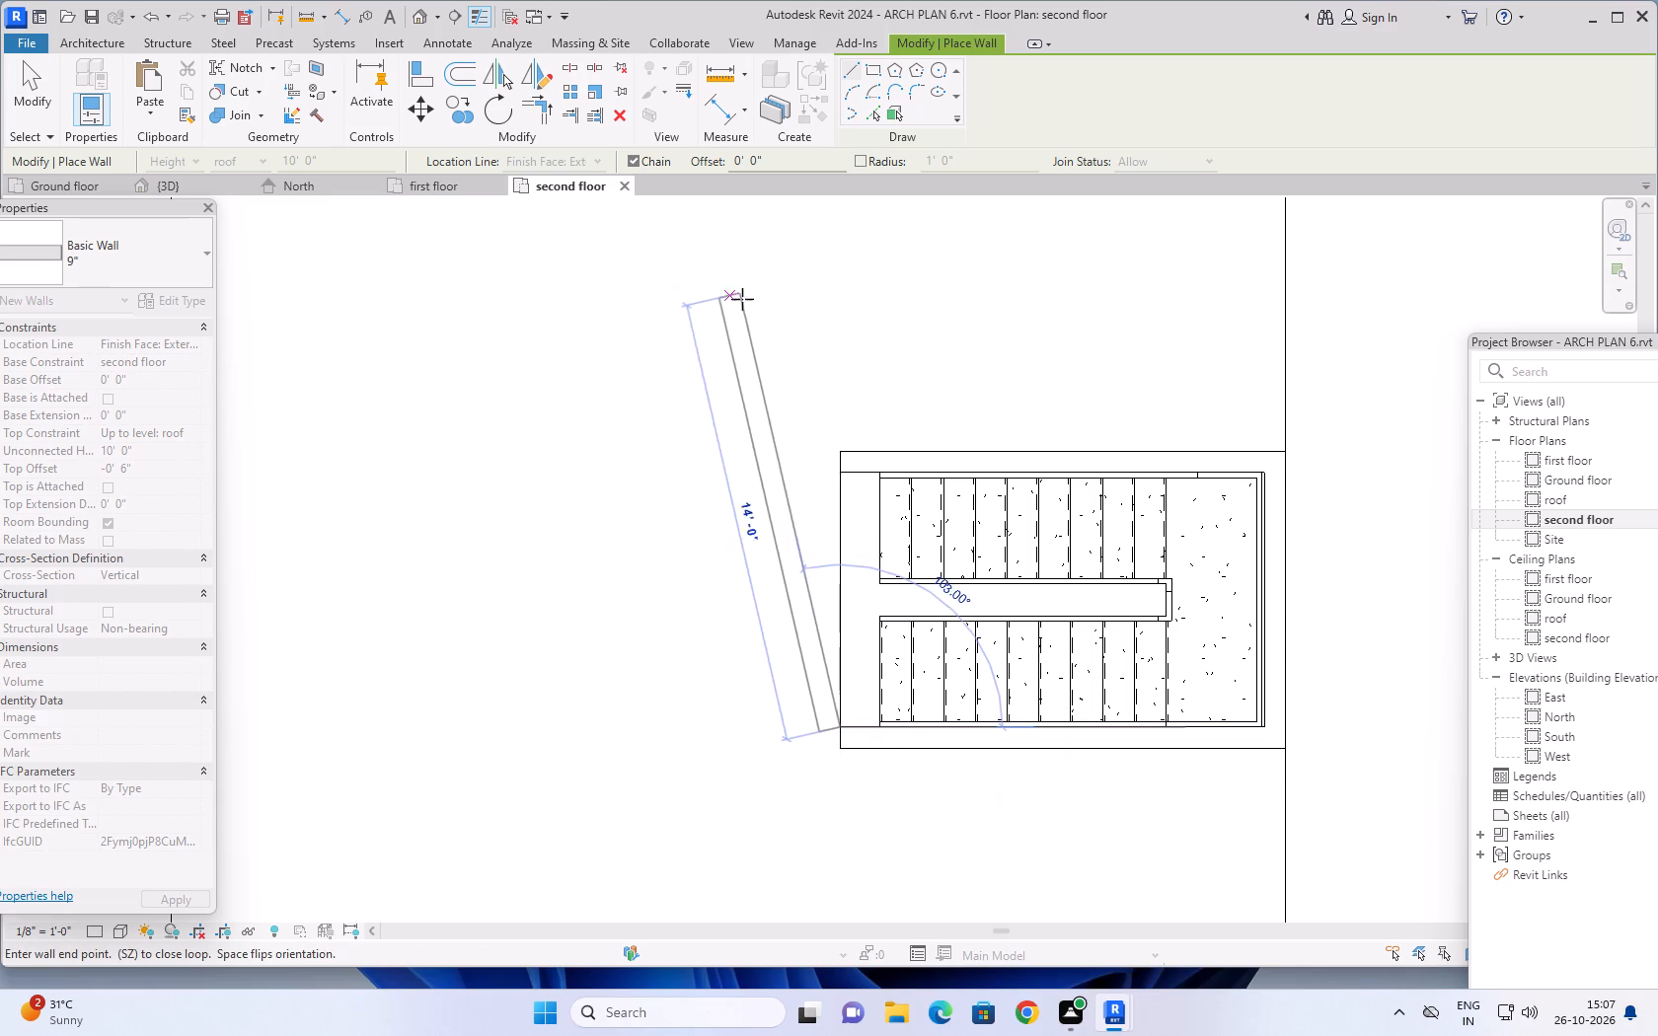
Close the stair enclosure with a 9" wall across its open end opposite the landing, joining the upper wall.
scroll(842, 452, "up", 6)
left_click(838, 456)
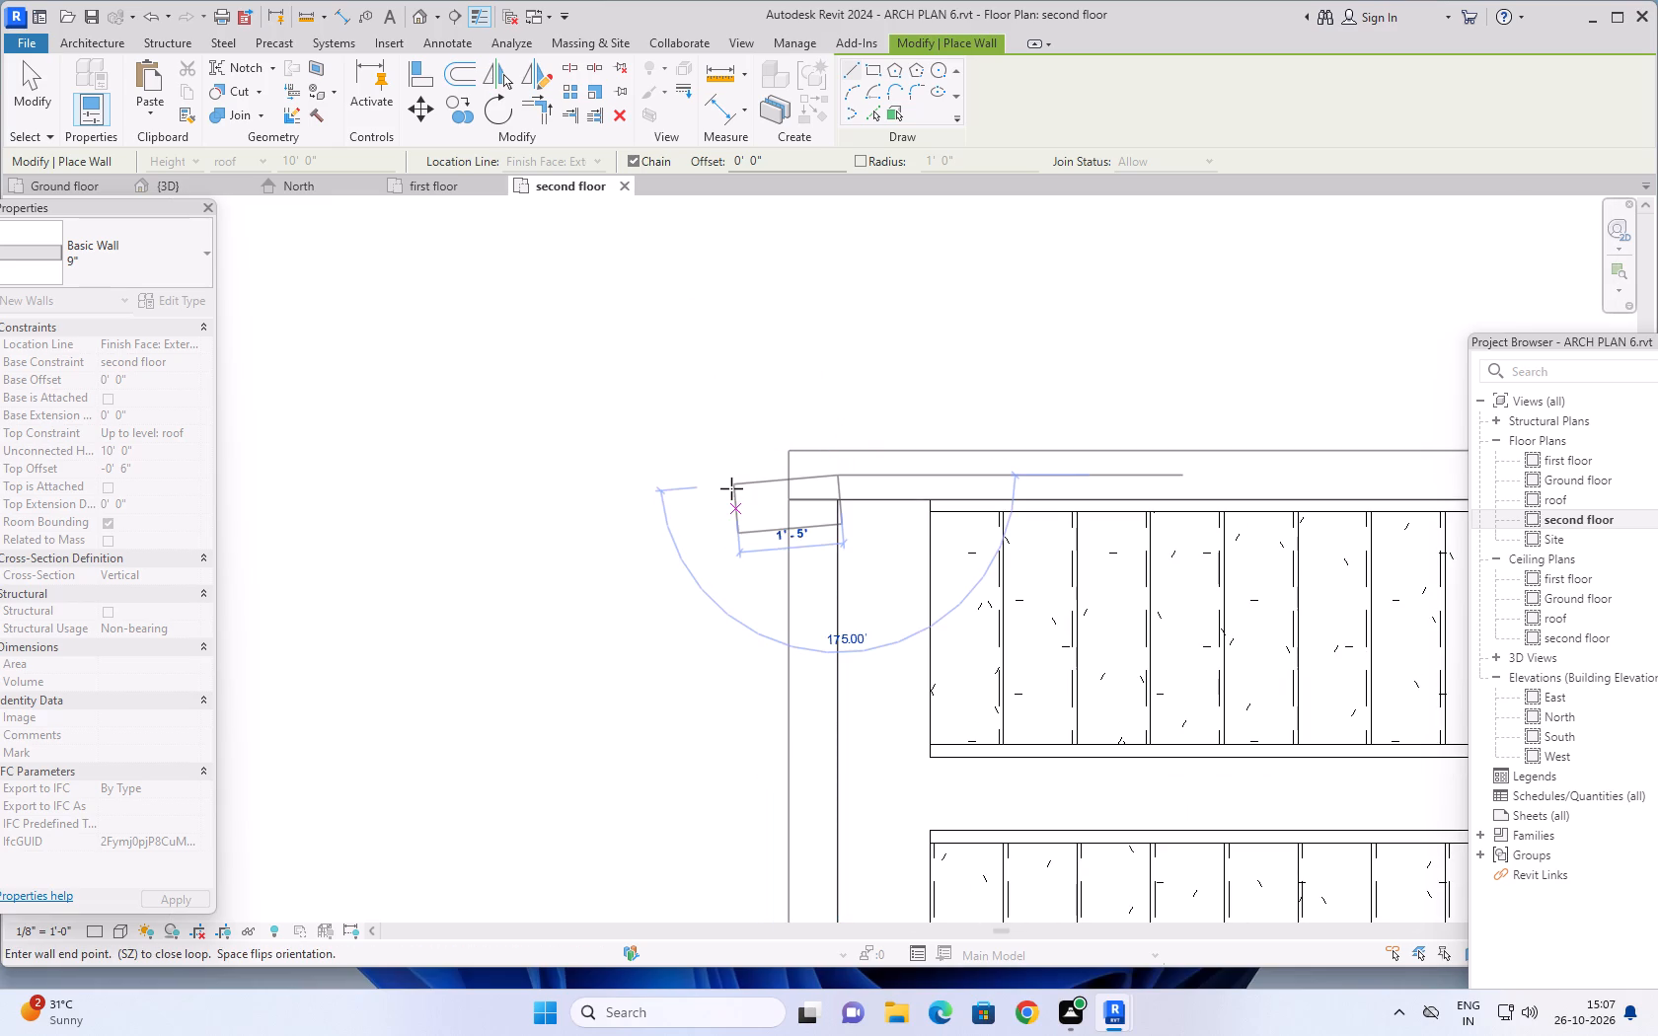
key("Escape")
scroll(730, 488, "down", 4)
middle_click_drag(731, 489, 728, 425)
key("Escape")
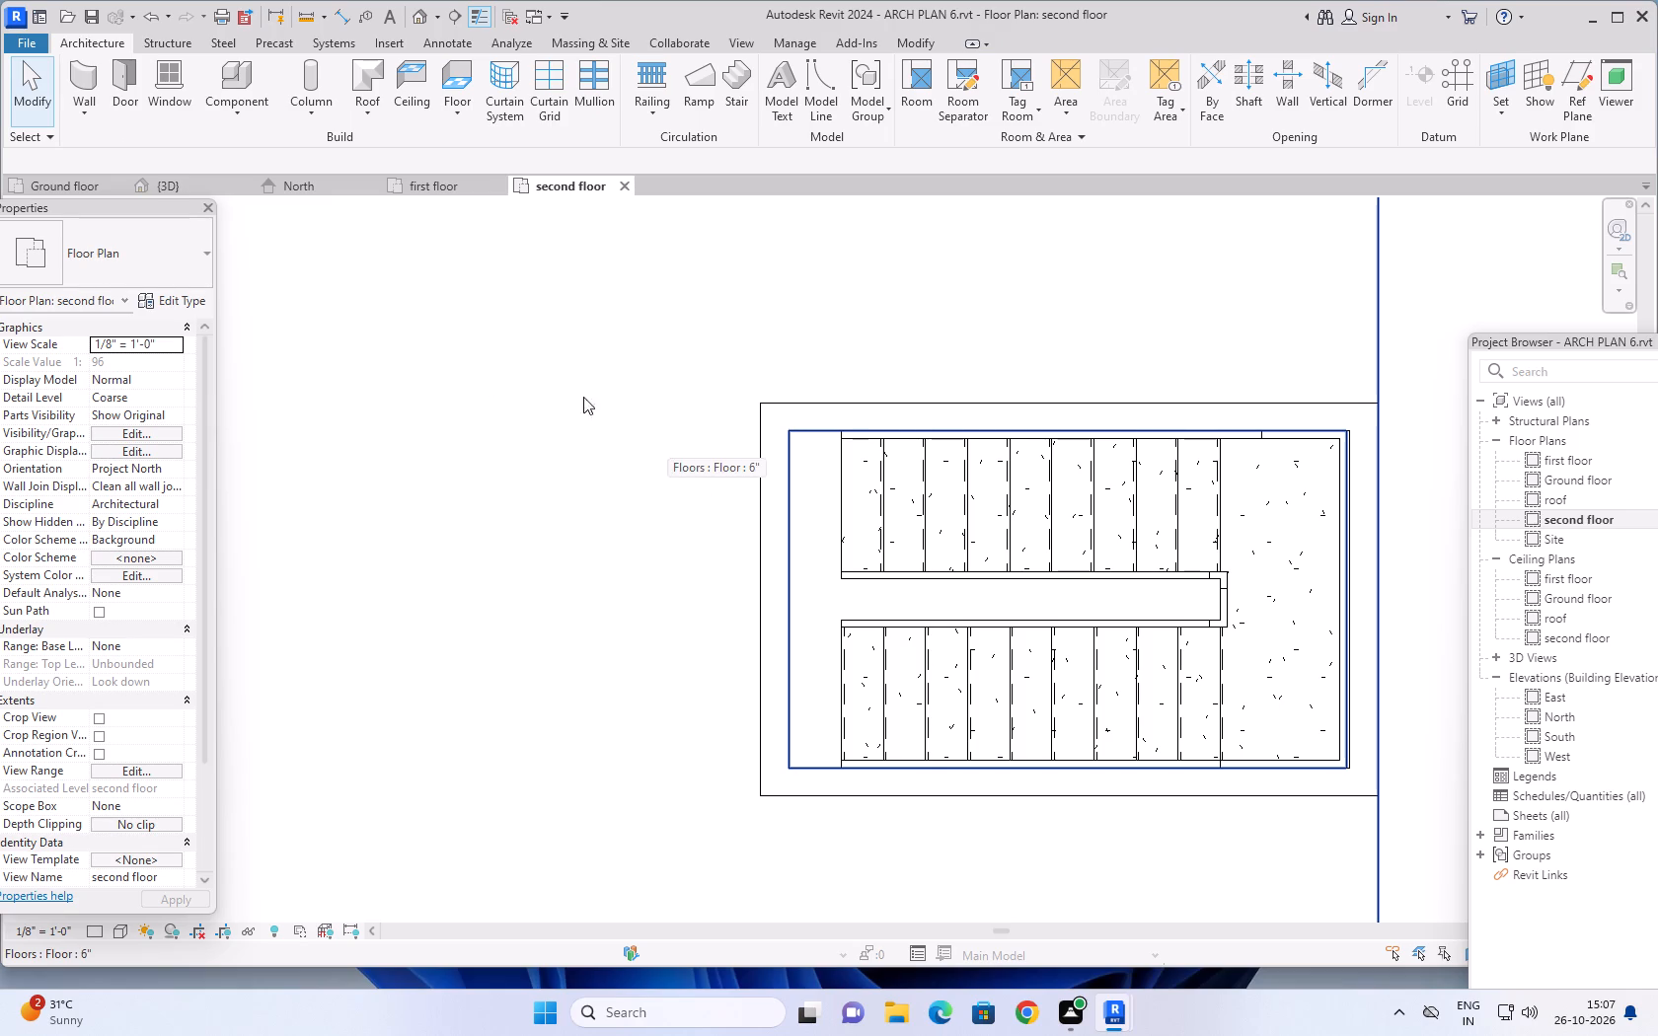
Place a Single-Flush 3'X7' door in the enclosure wall opposite the landing, about 2'-3" from the upper wall, swinging outward.
left_click(130, 77)
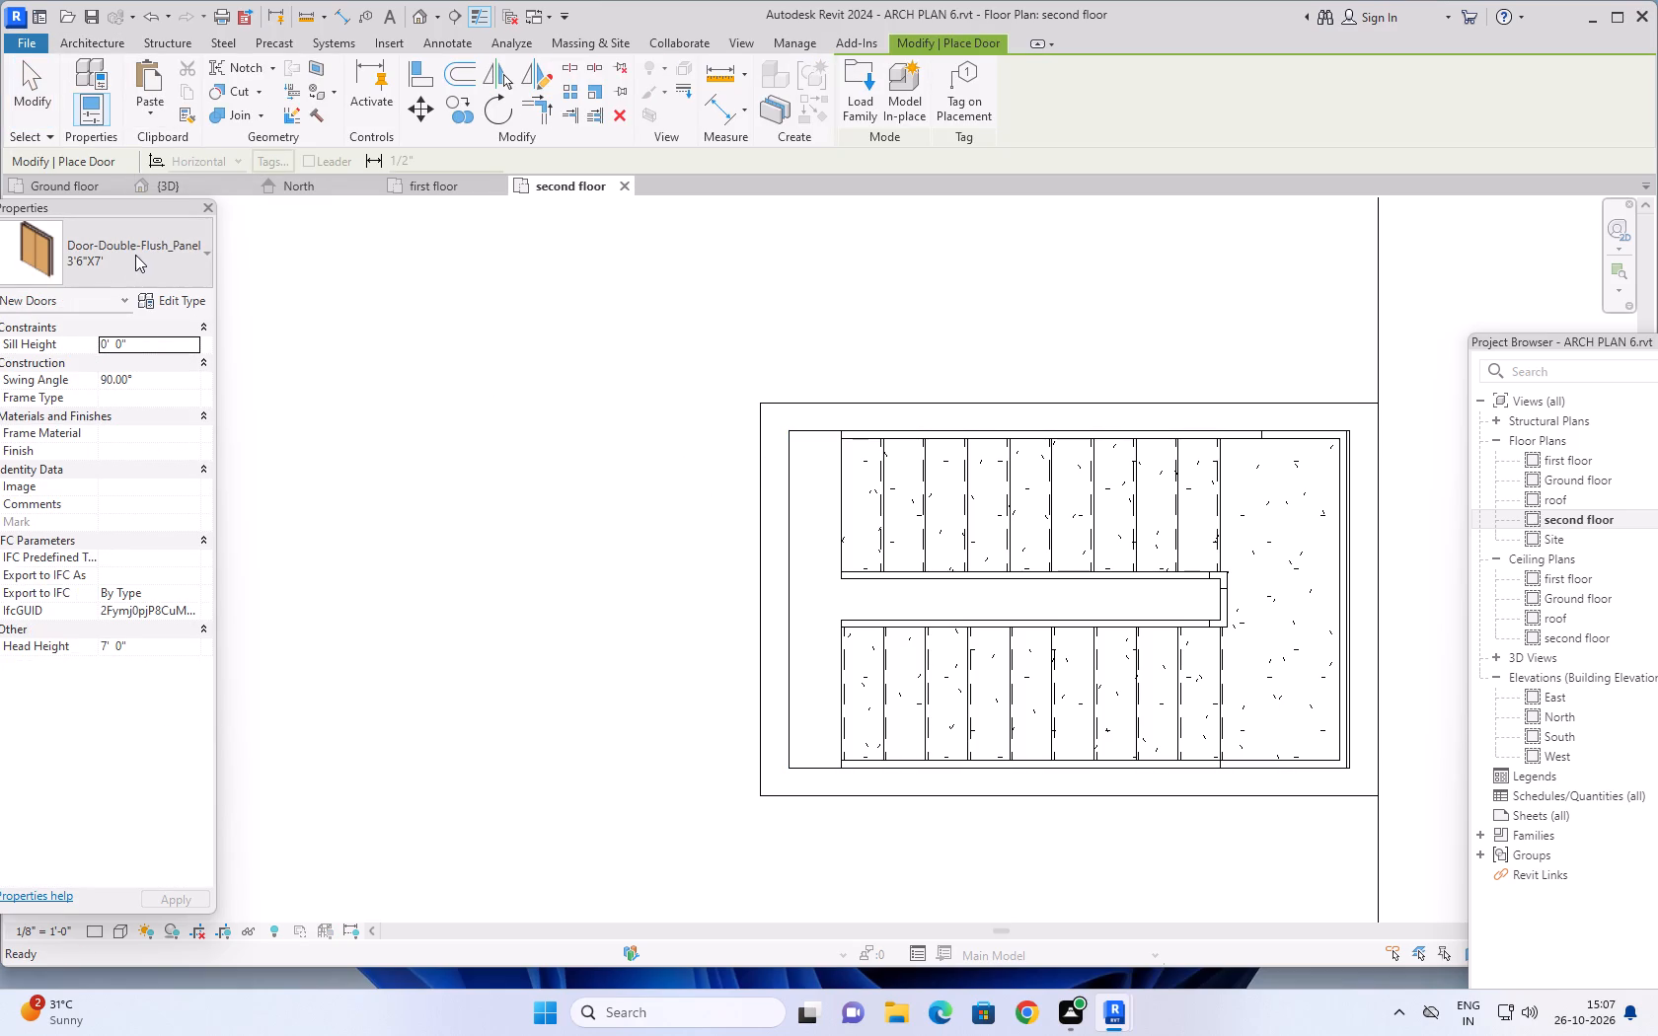
left_click(192, 251)
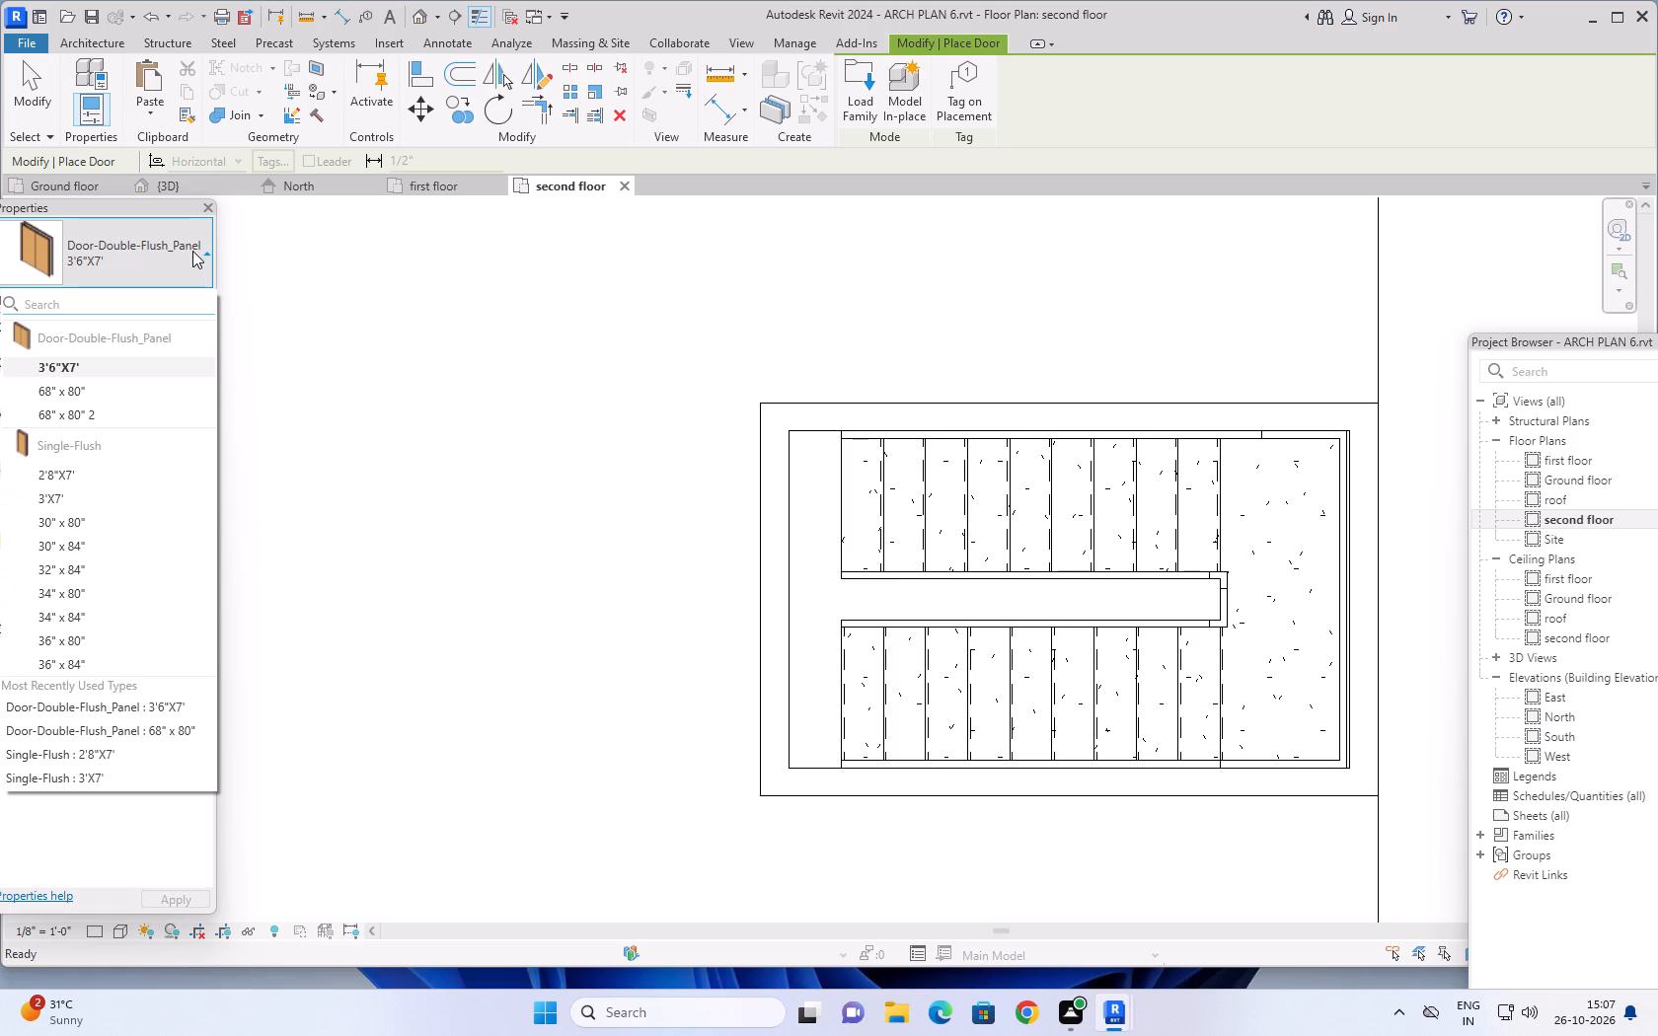
left_click(96, 495)
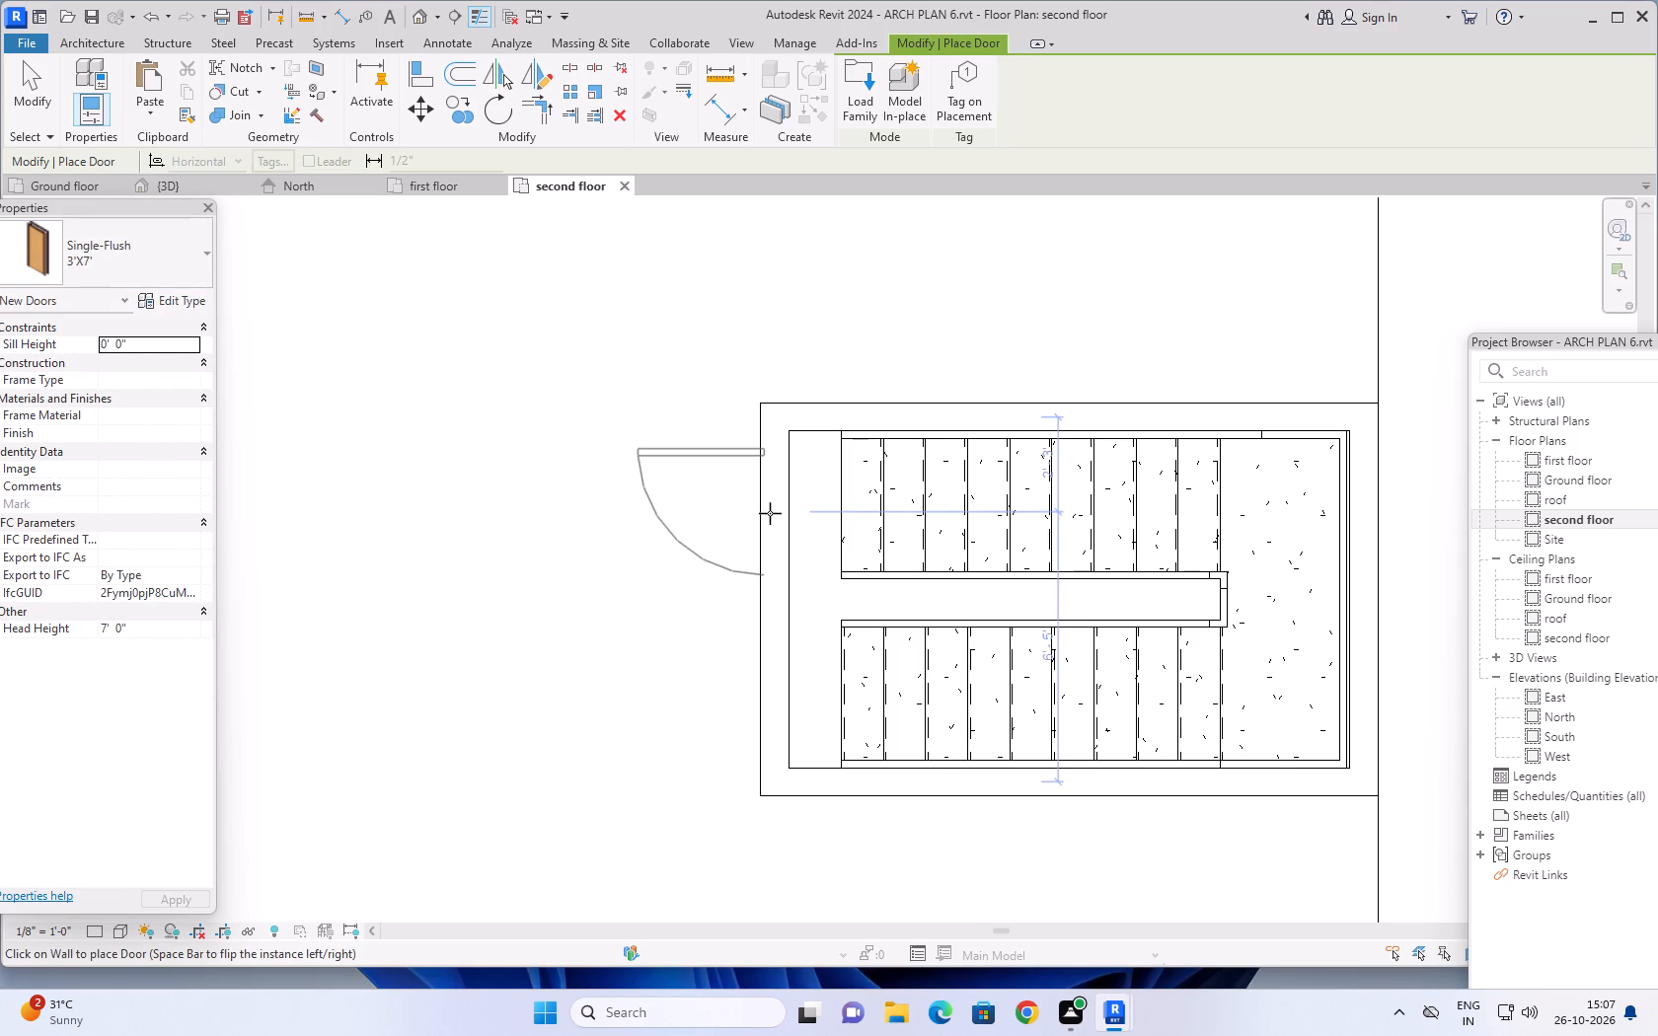
left_click(771, 513)
scroll(604, 557, "down", 2)
middle_click_drag(596, 571, 535, 535)
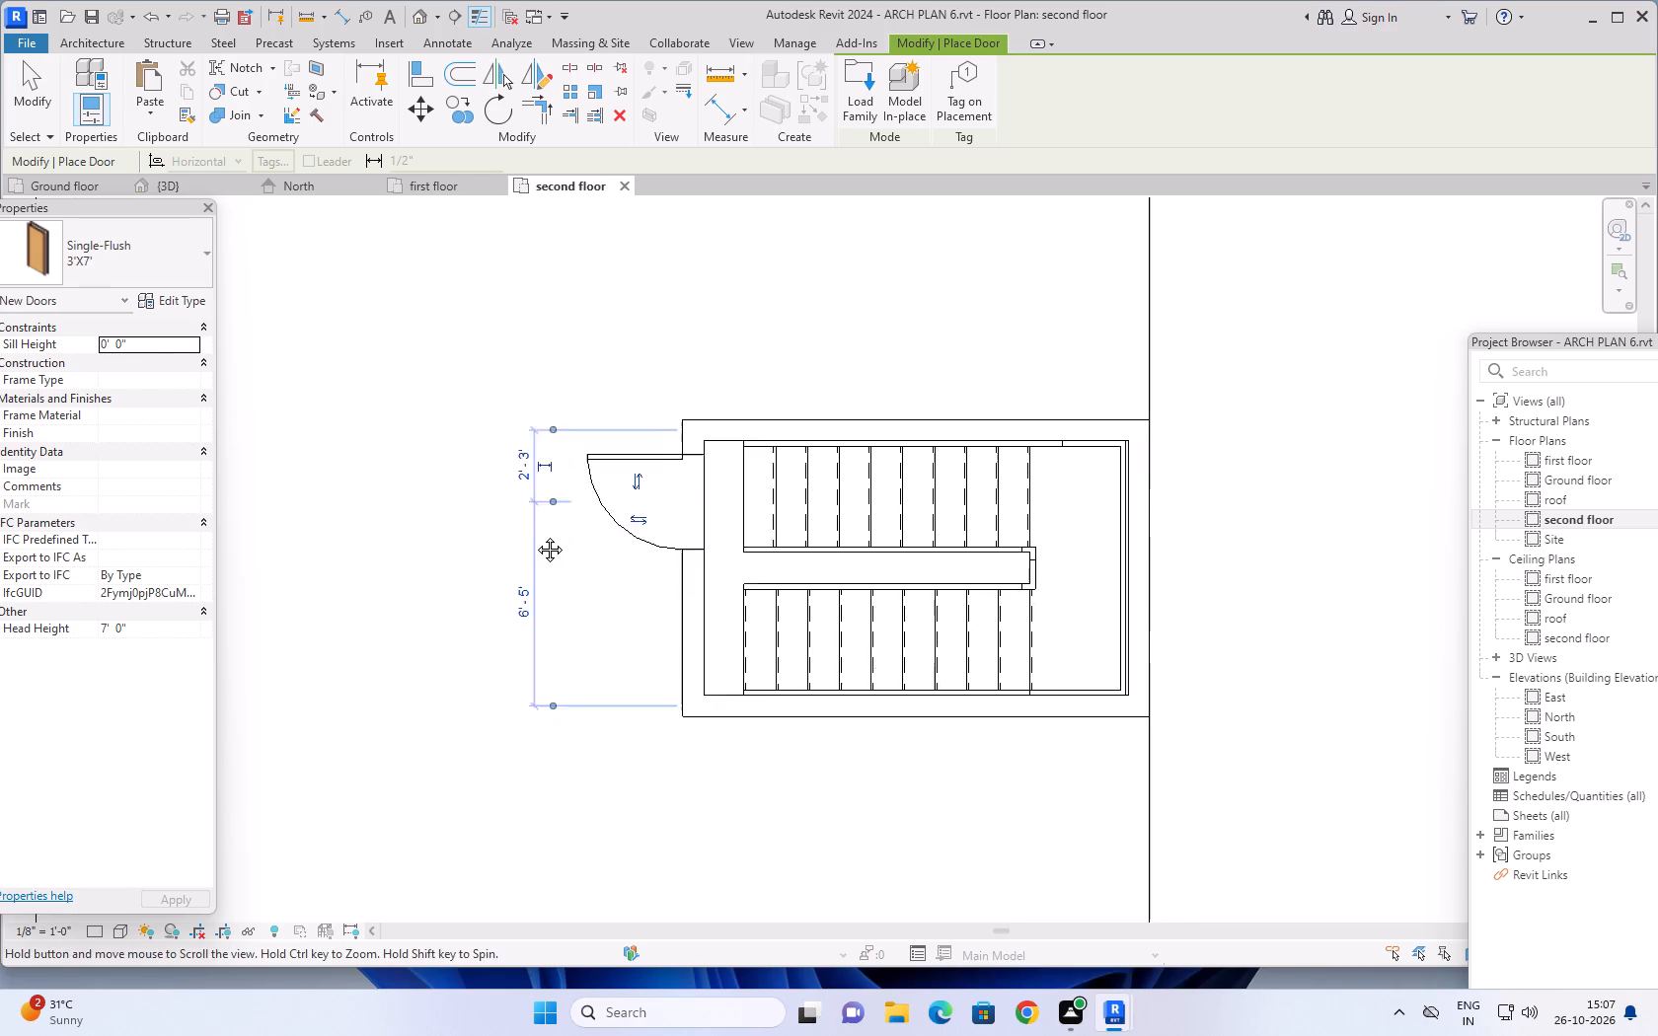
middle_click_drag(535, 535, 533, 533)
key("Escape")
scroll(534, 539, "down", 3)
middle_click_drag(539, 557, 513, 525)
key("Escape")
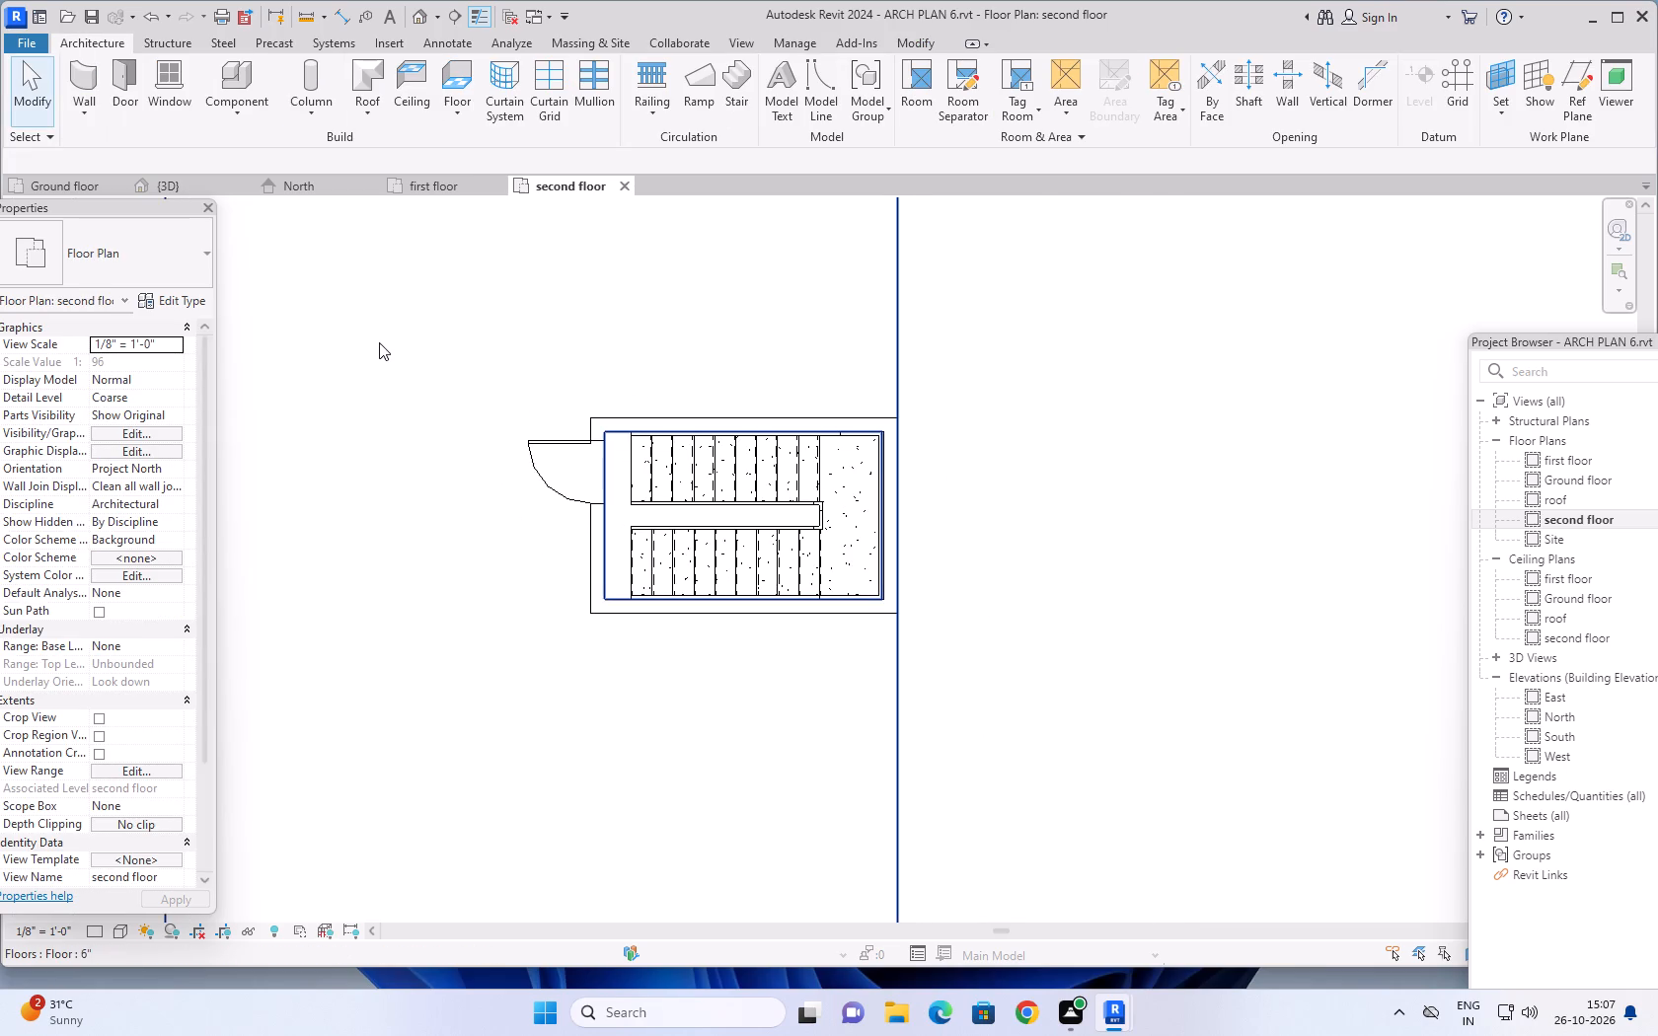
Start an architectural floor and sketch its rectangular boundary around the second-floor stair enclosure with a 2'-0" outward offset.
left_click(449, 119)
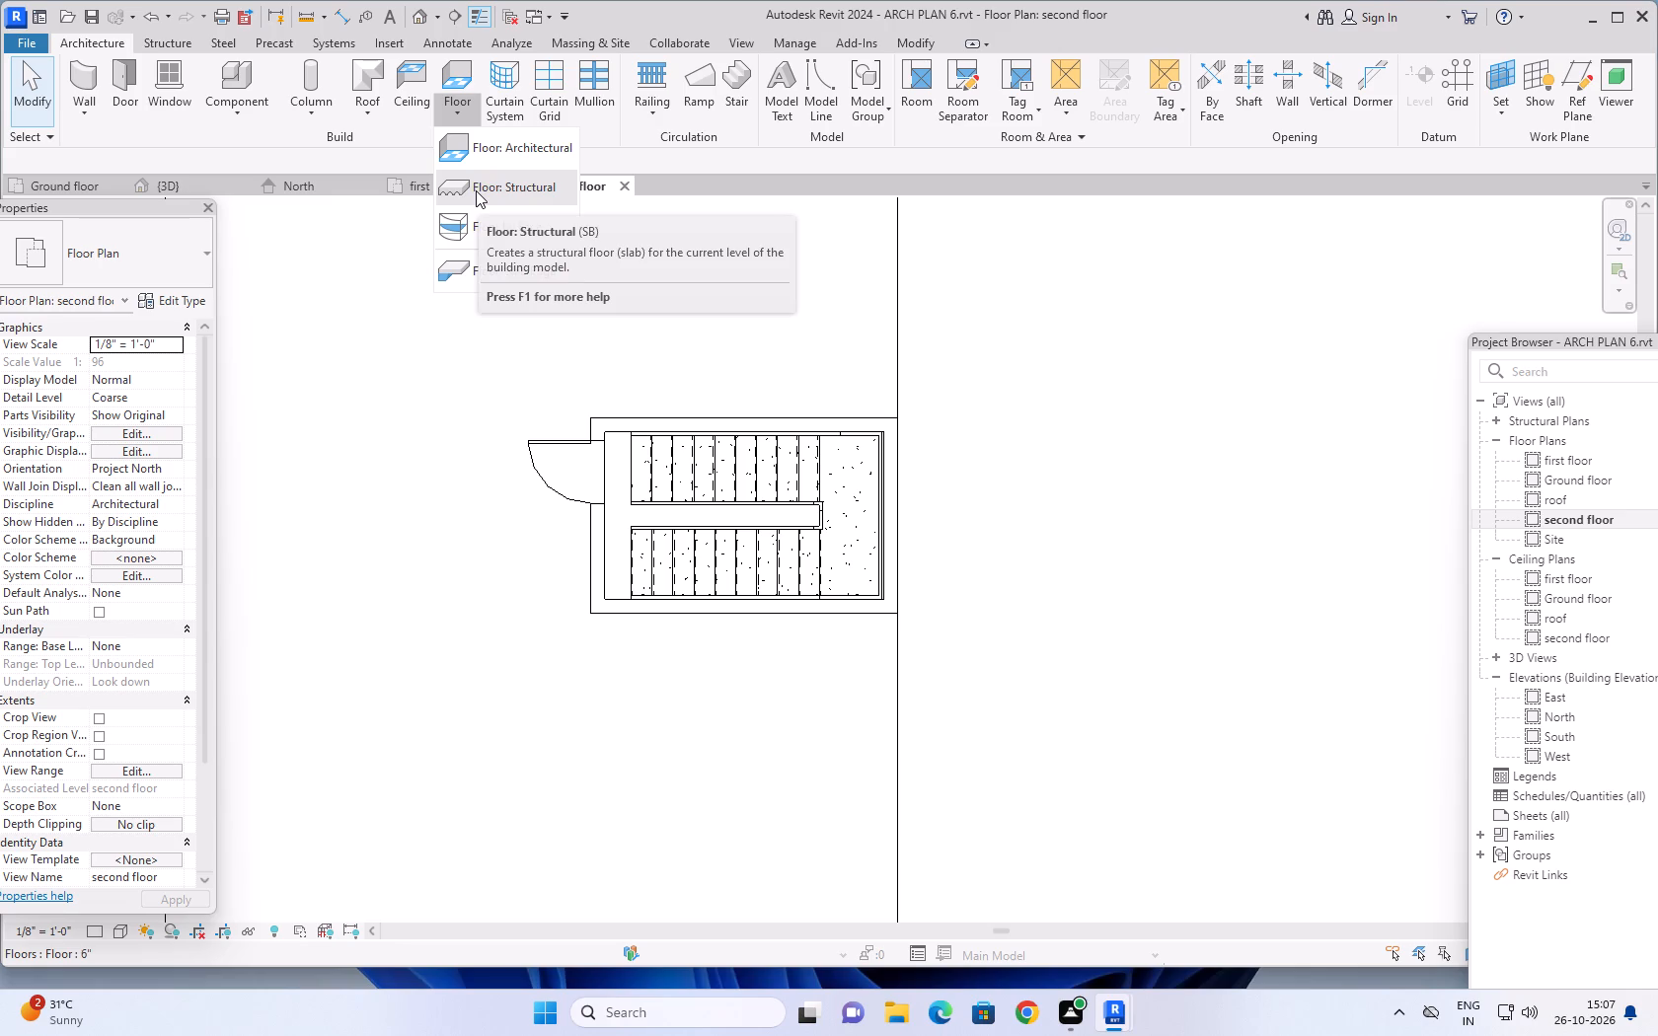
left_click(498, 147)
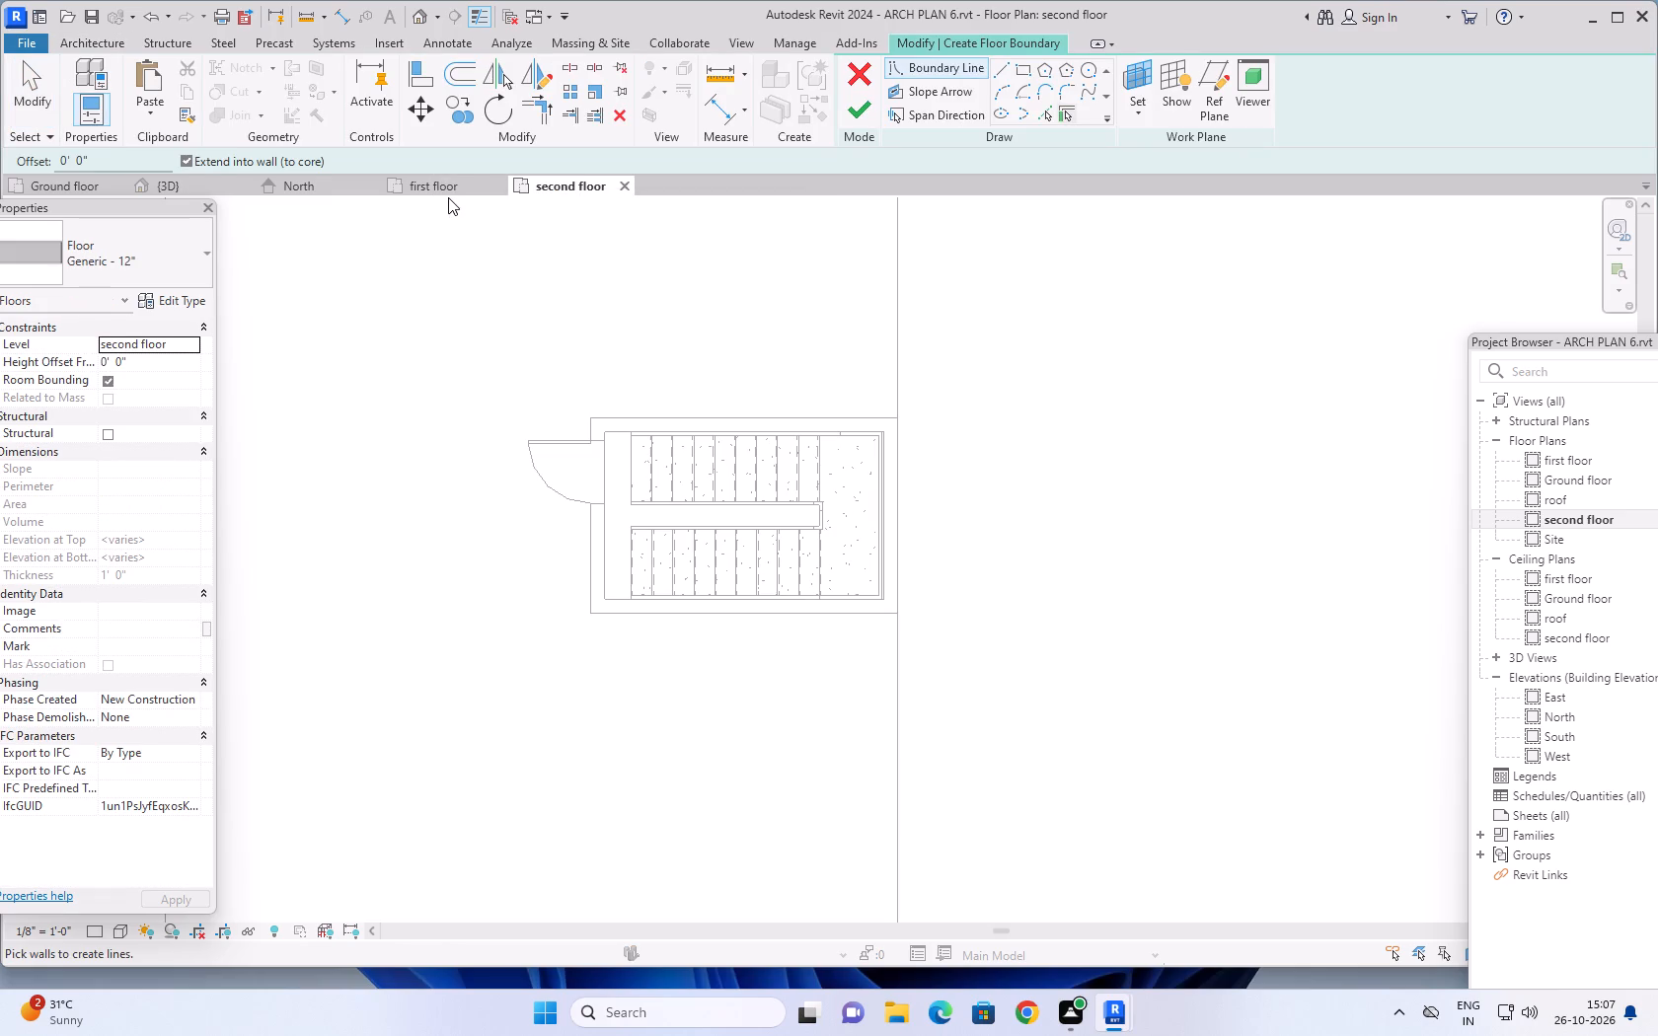
scroll(596, 427, "up", 3)
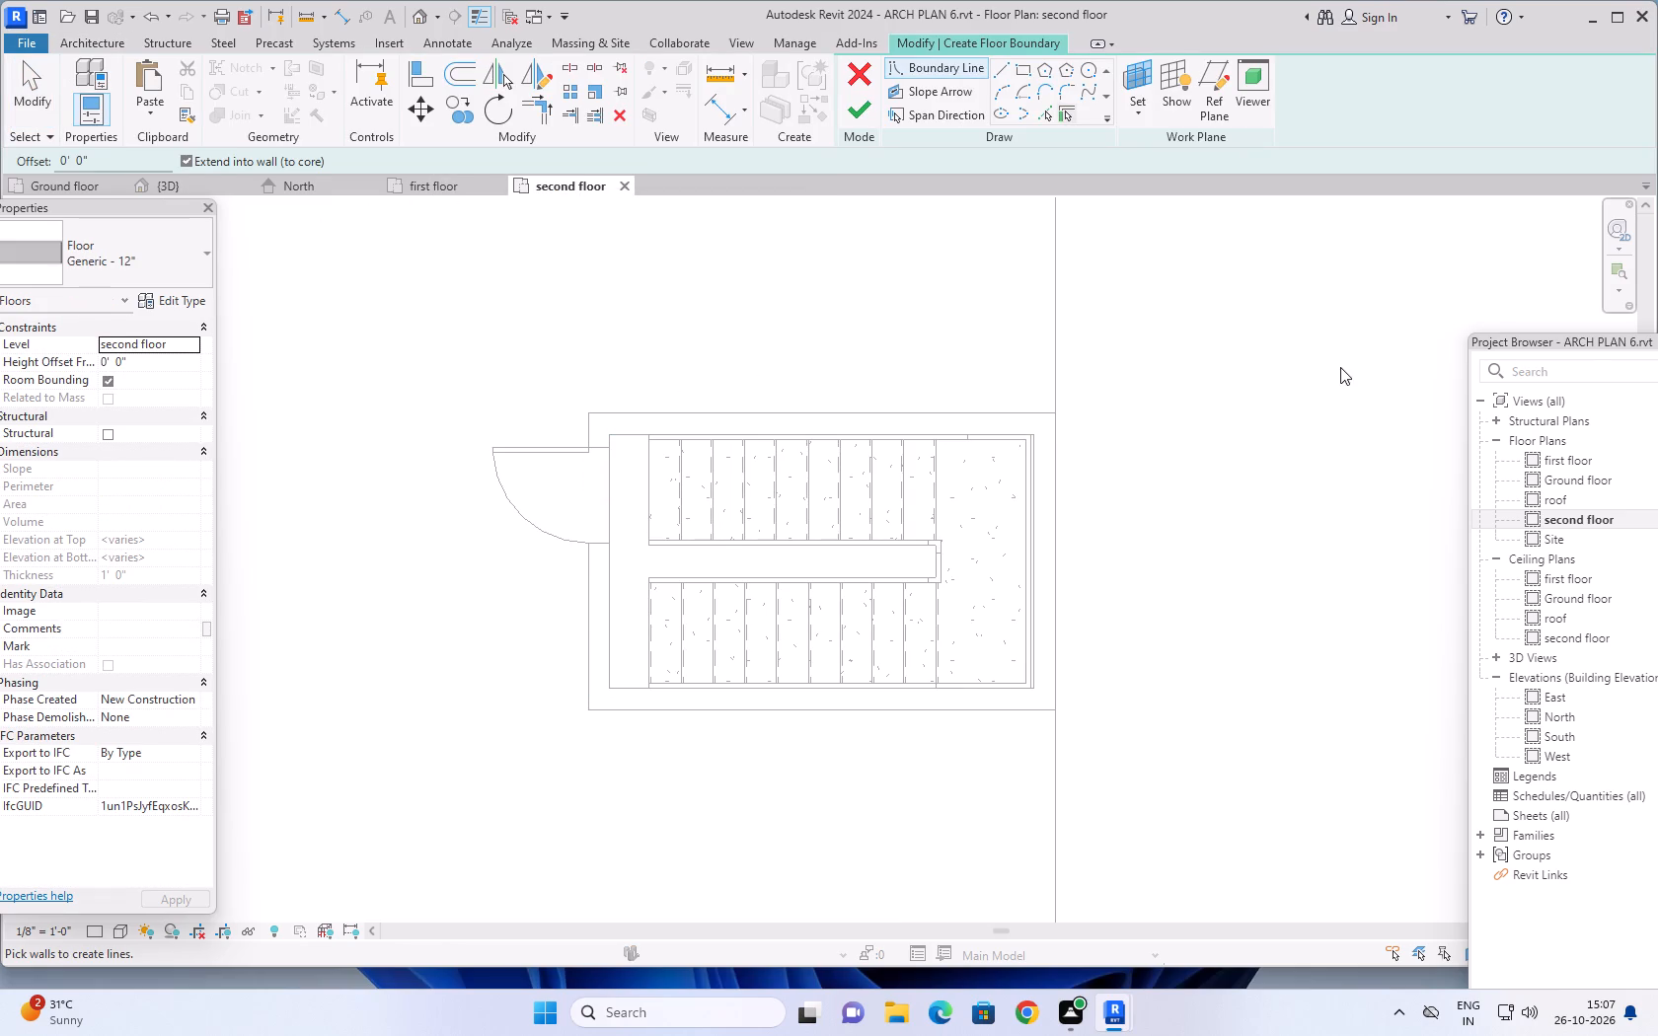
double_click(1556, 496)
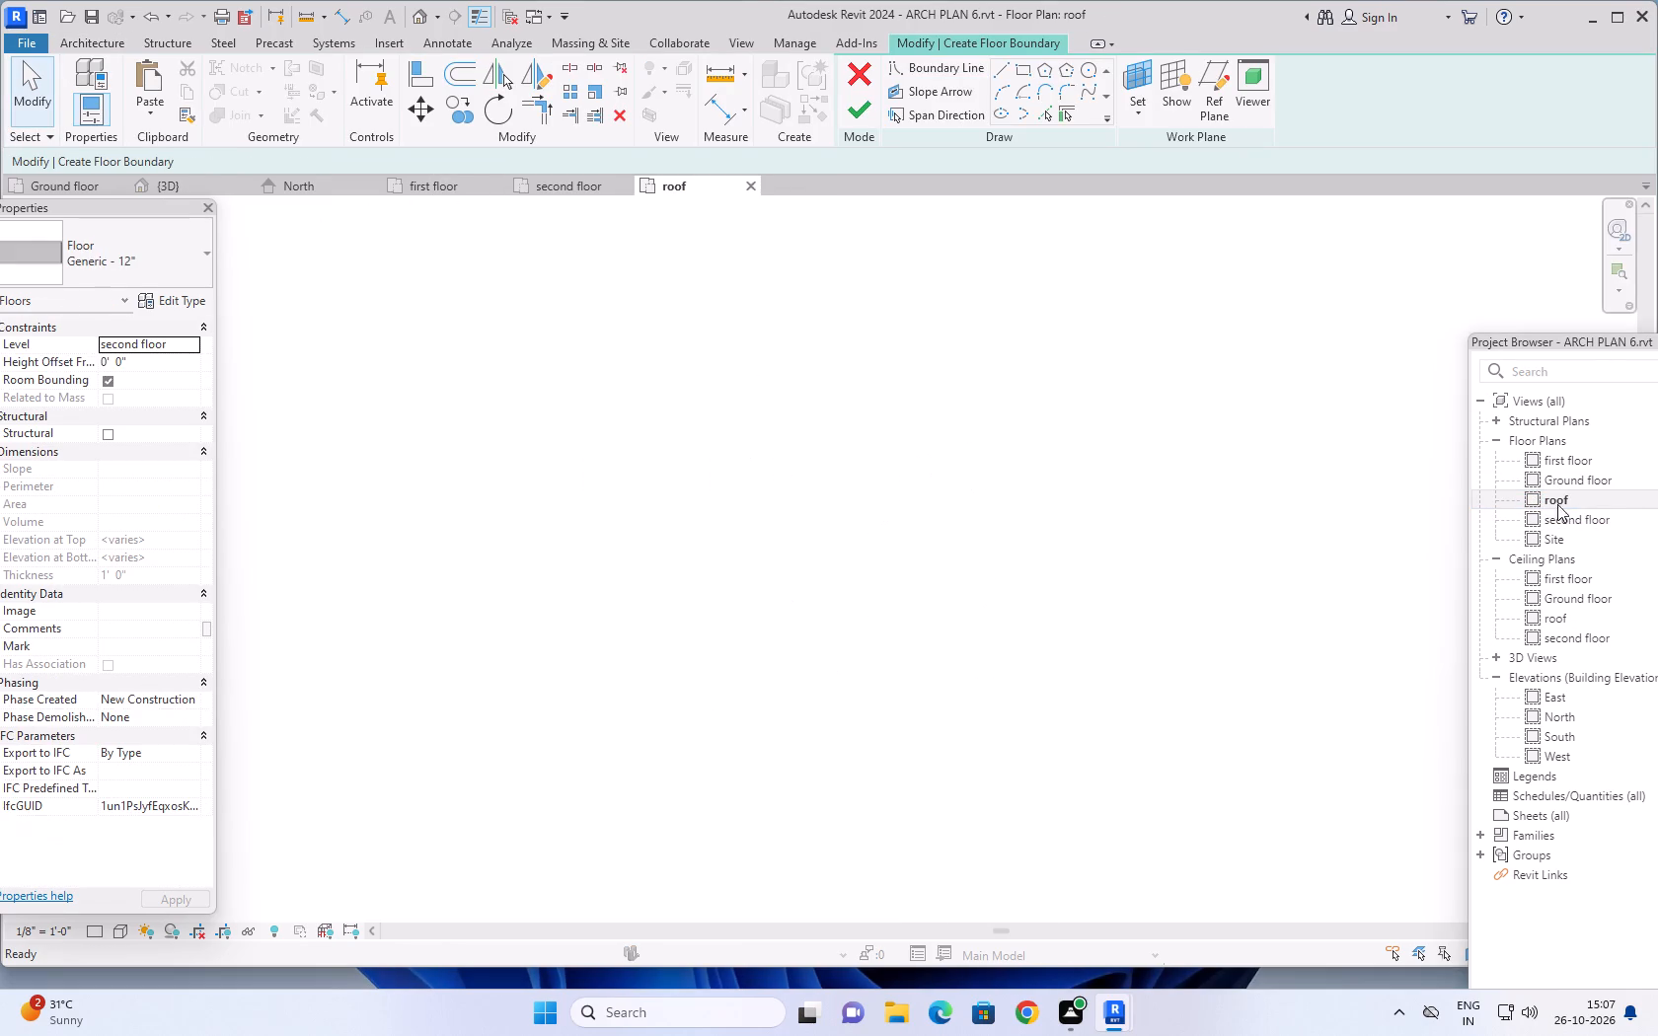
double_click(1571, 521)
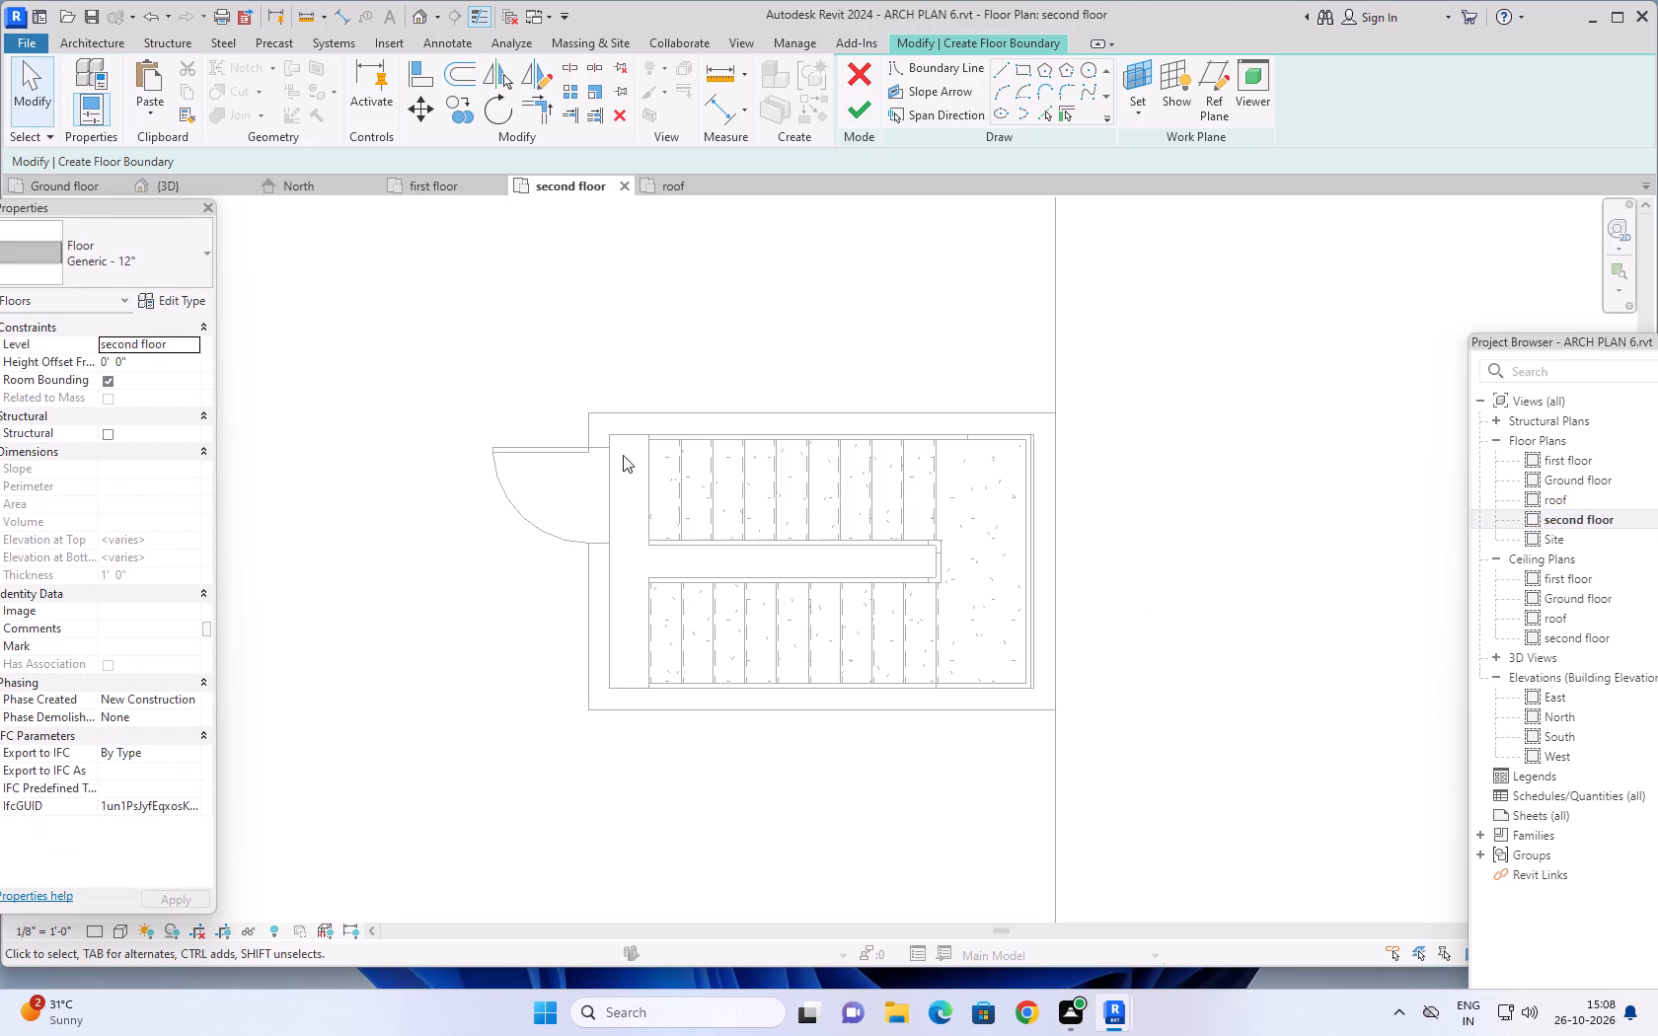
left_click(1018, 65)
left_click(171, 155)
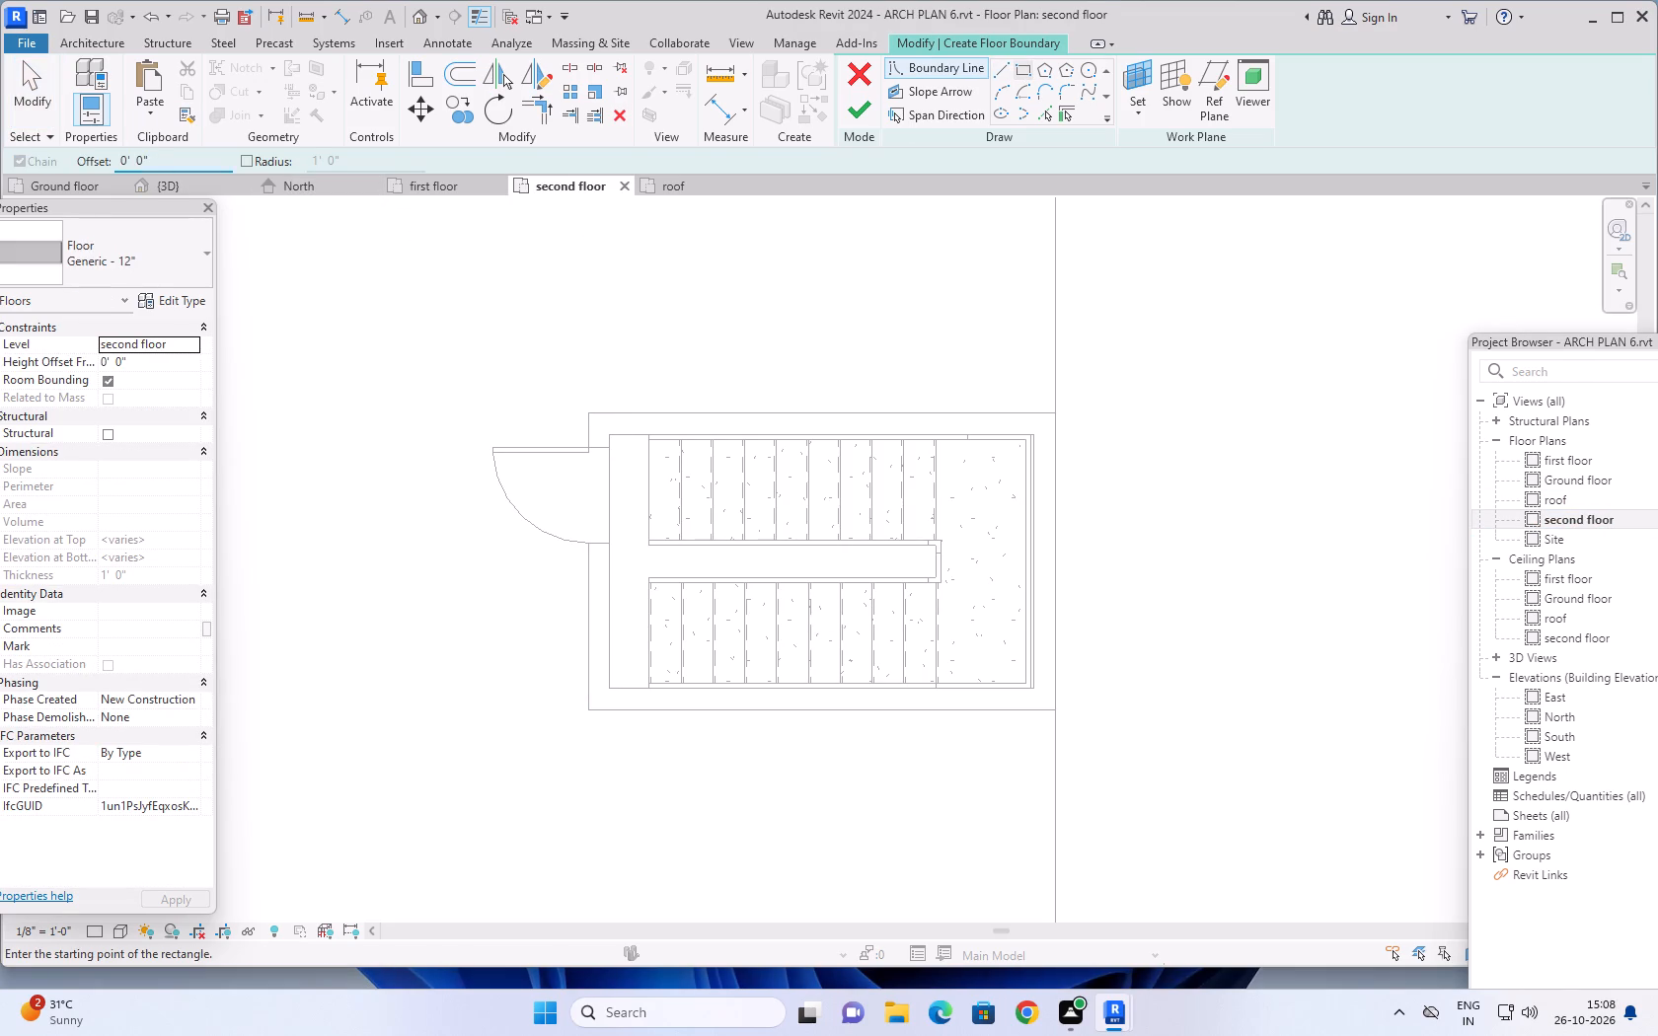
key("BackSpace")
key("BackSpace")
key("BackSpace")
key("BackSpace")
key("BackSpace")
key("BackSpace")
key("BackSpace")
key("BackSpace")
key("BackSpace")
key("BackSpace")
key("BackSpace")
key("BackSpace")
key("BackSpace")
type("2'")
key("Return")
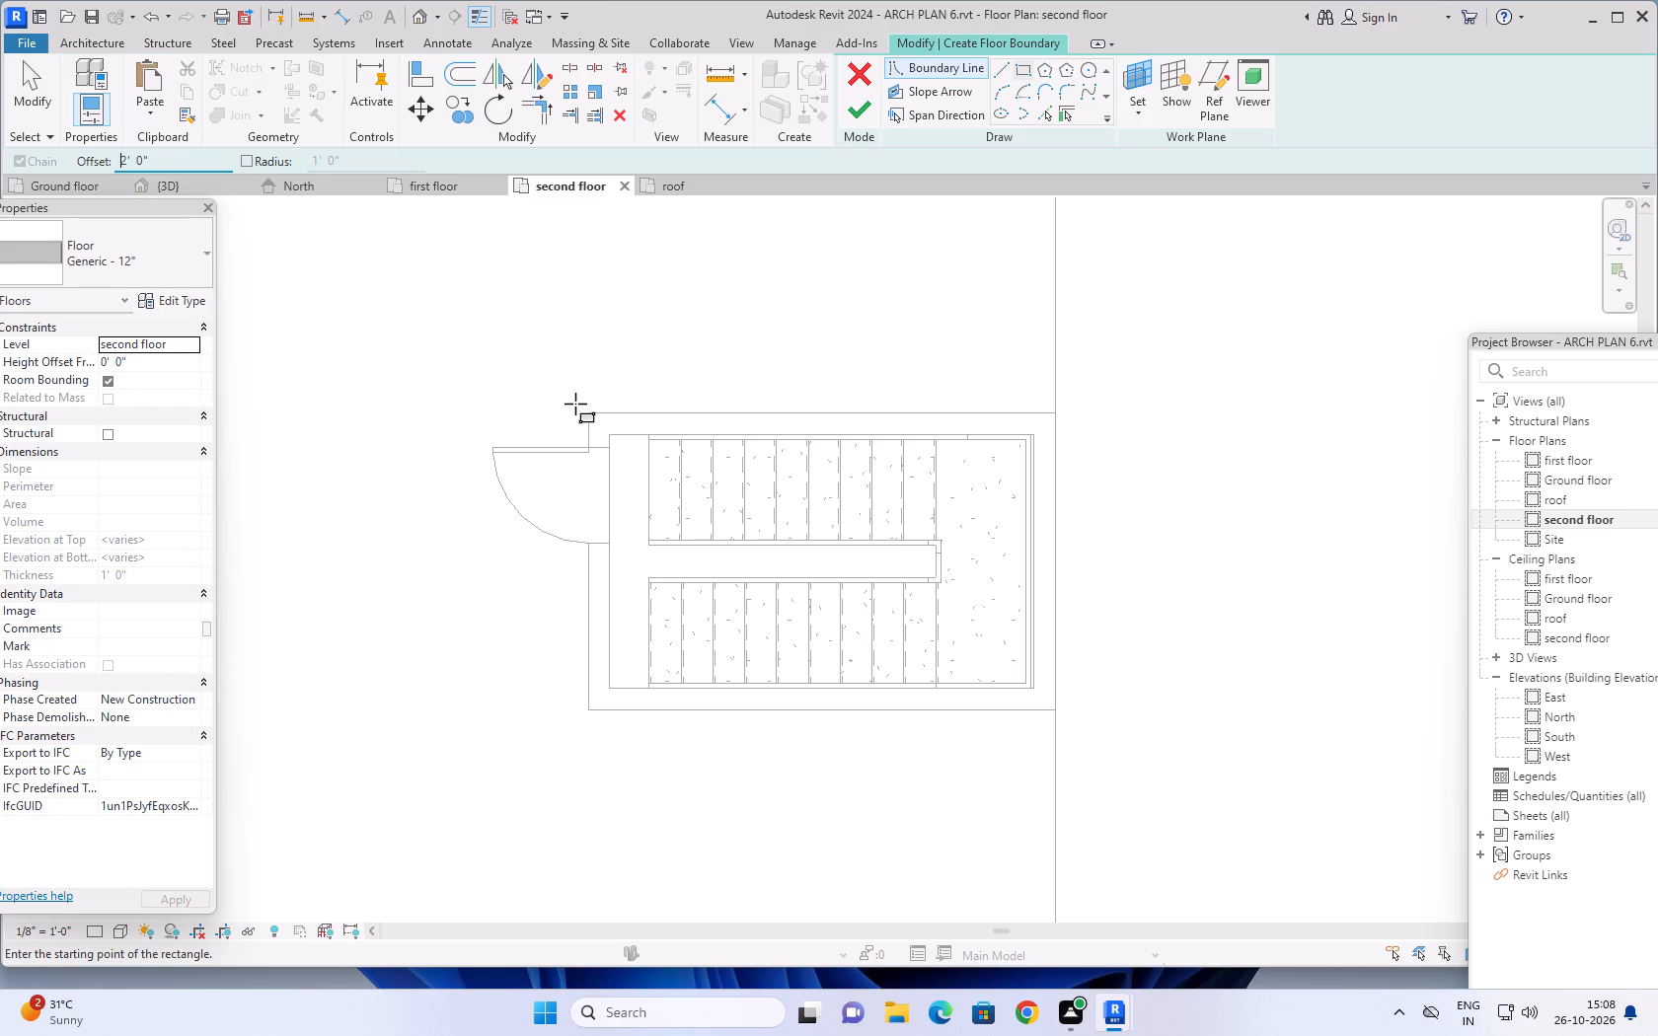
left_click(593, 413)
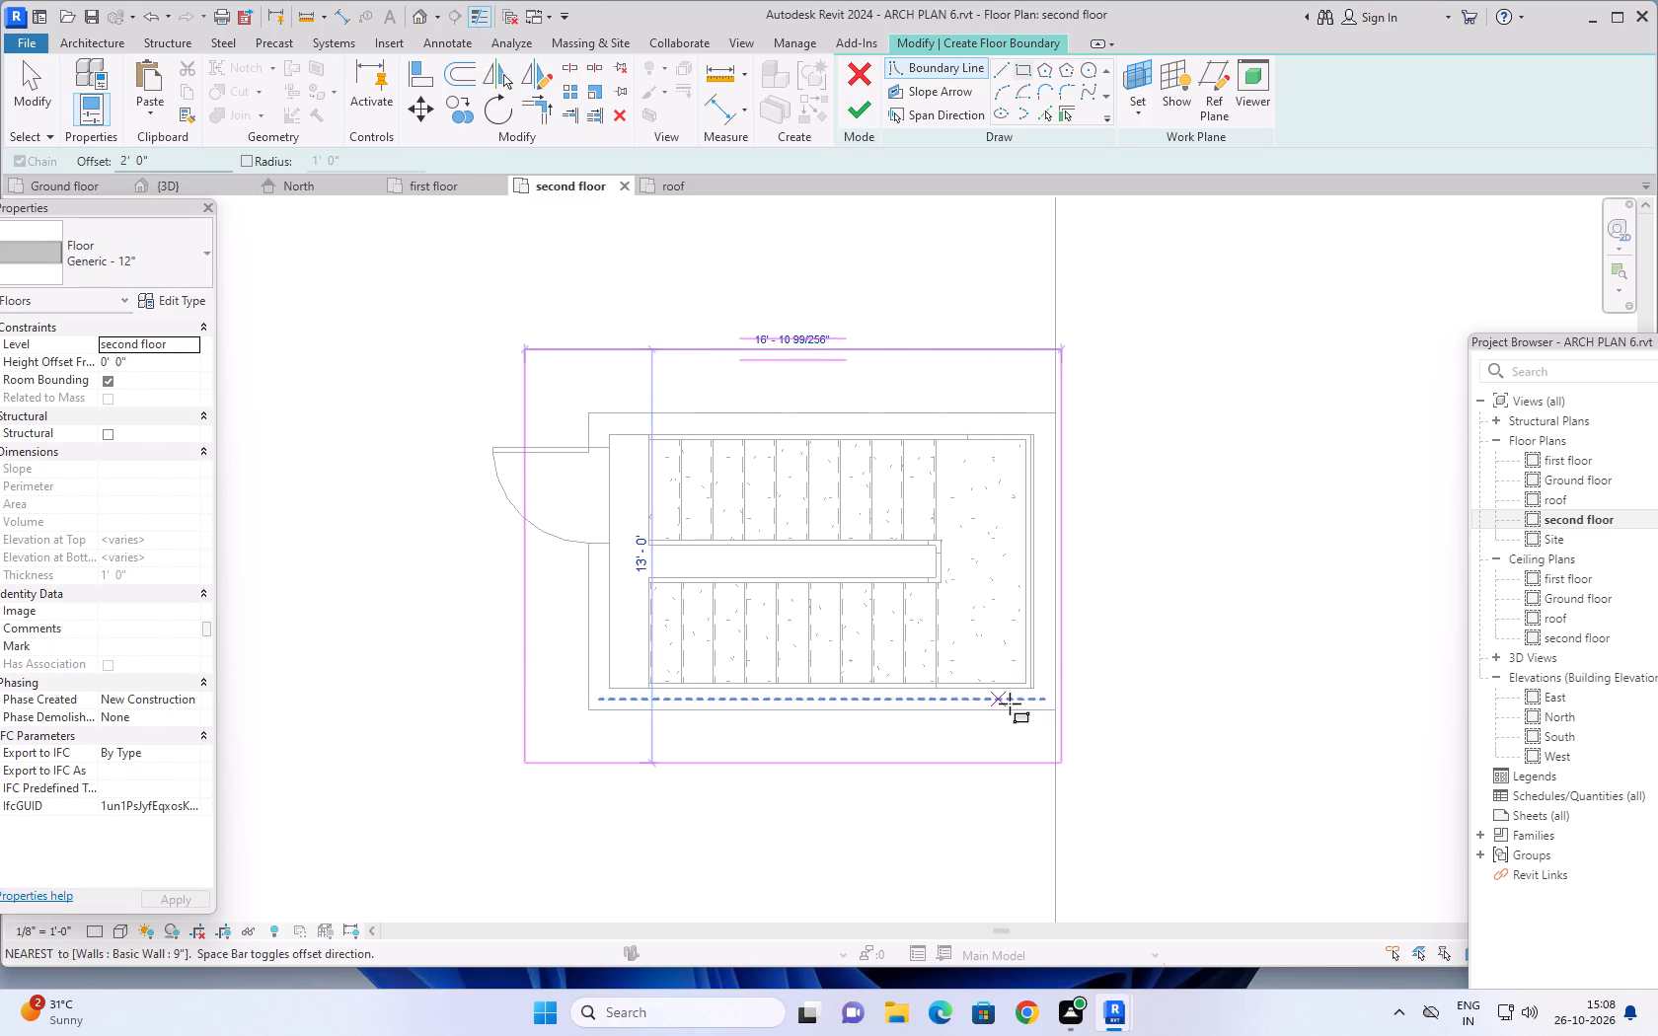
left_click(1054, 708)
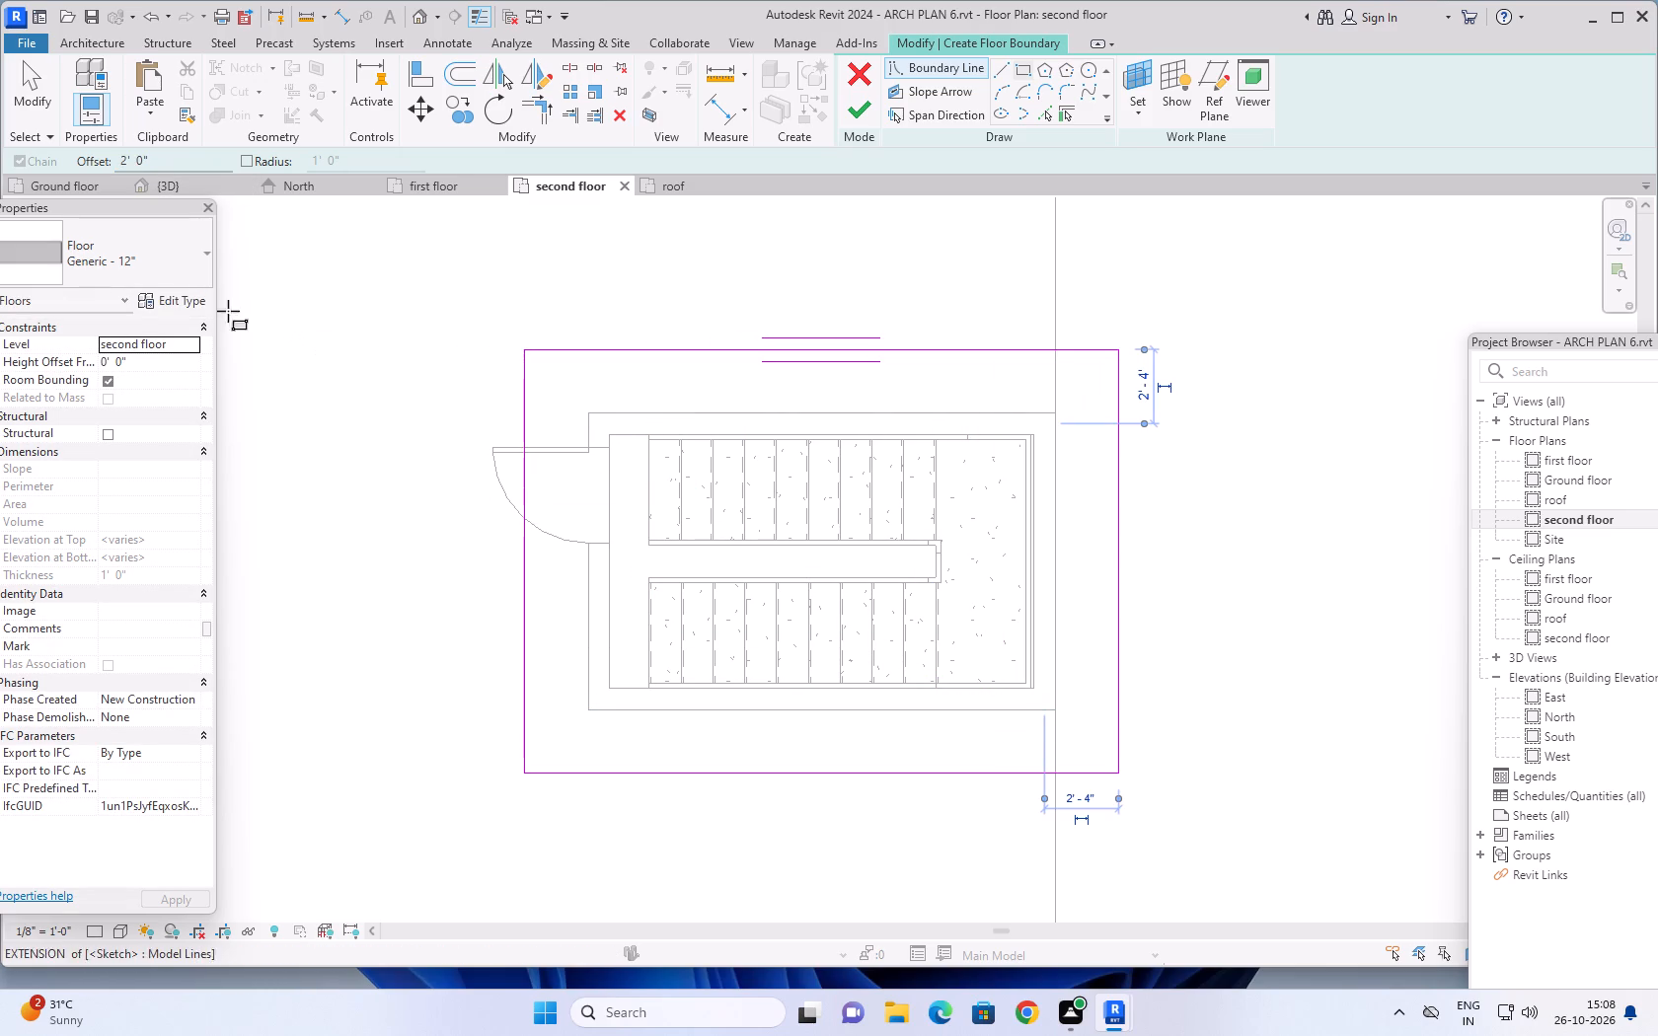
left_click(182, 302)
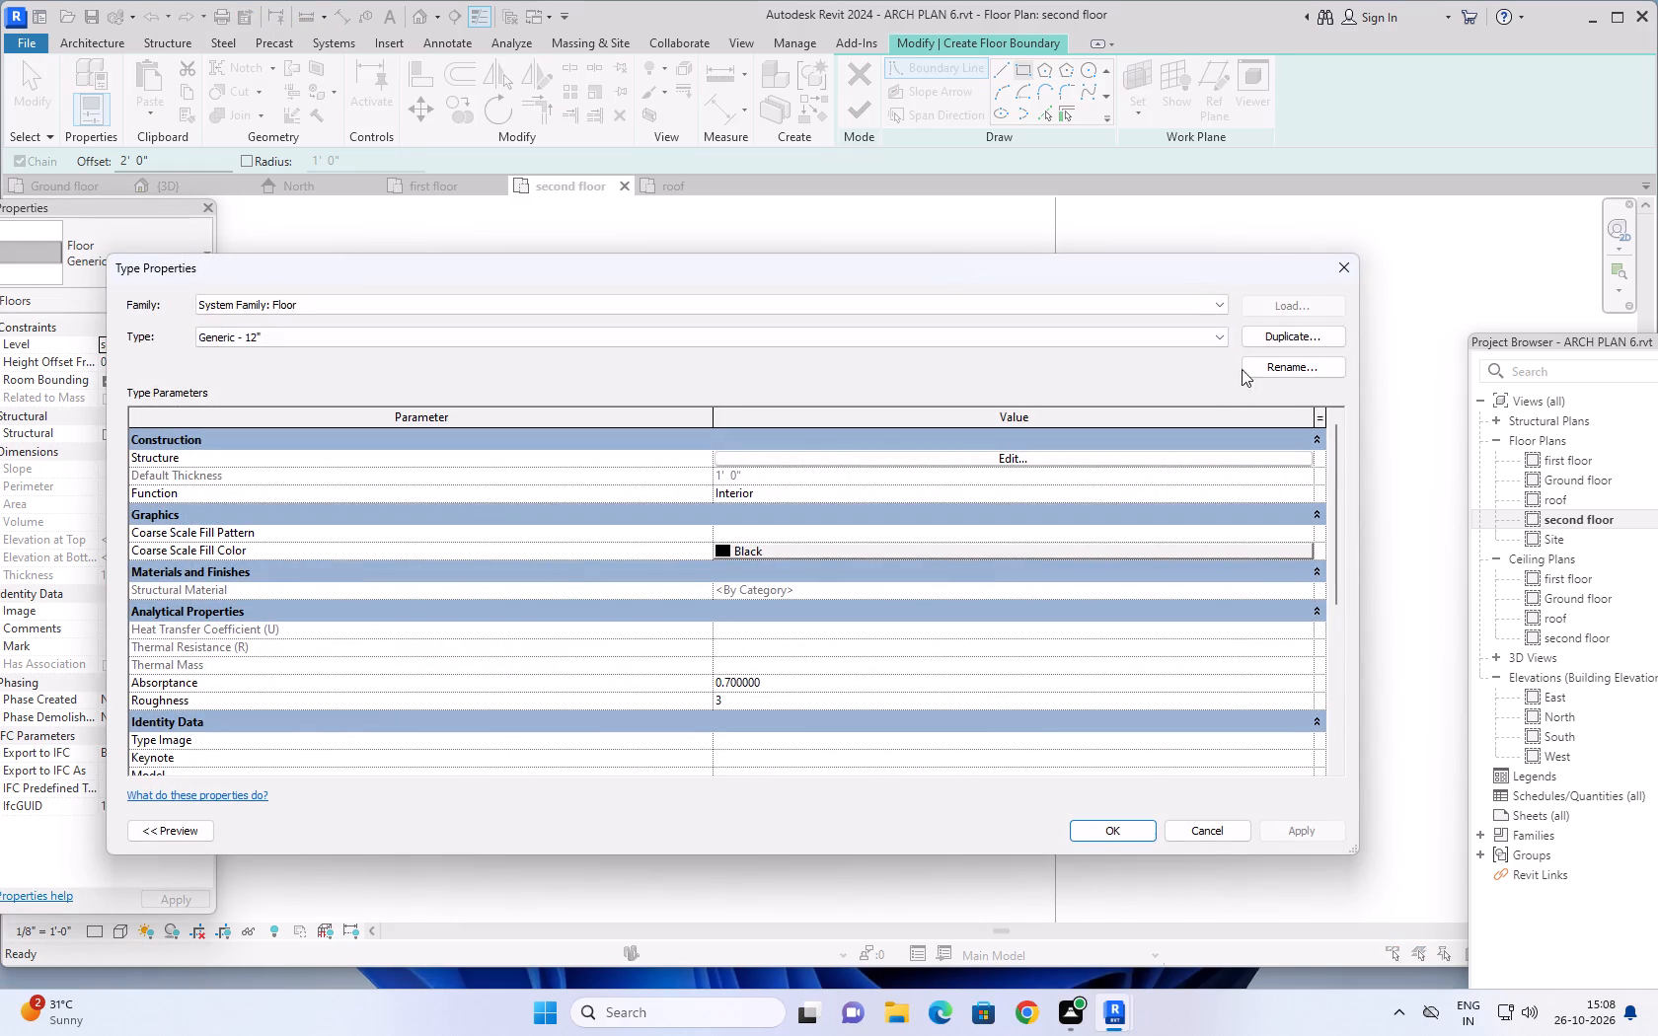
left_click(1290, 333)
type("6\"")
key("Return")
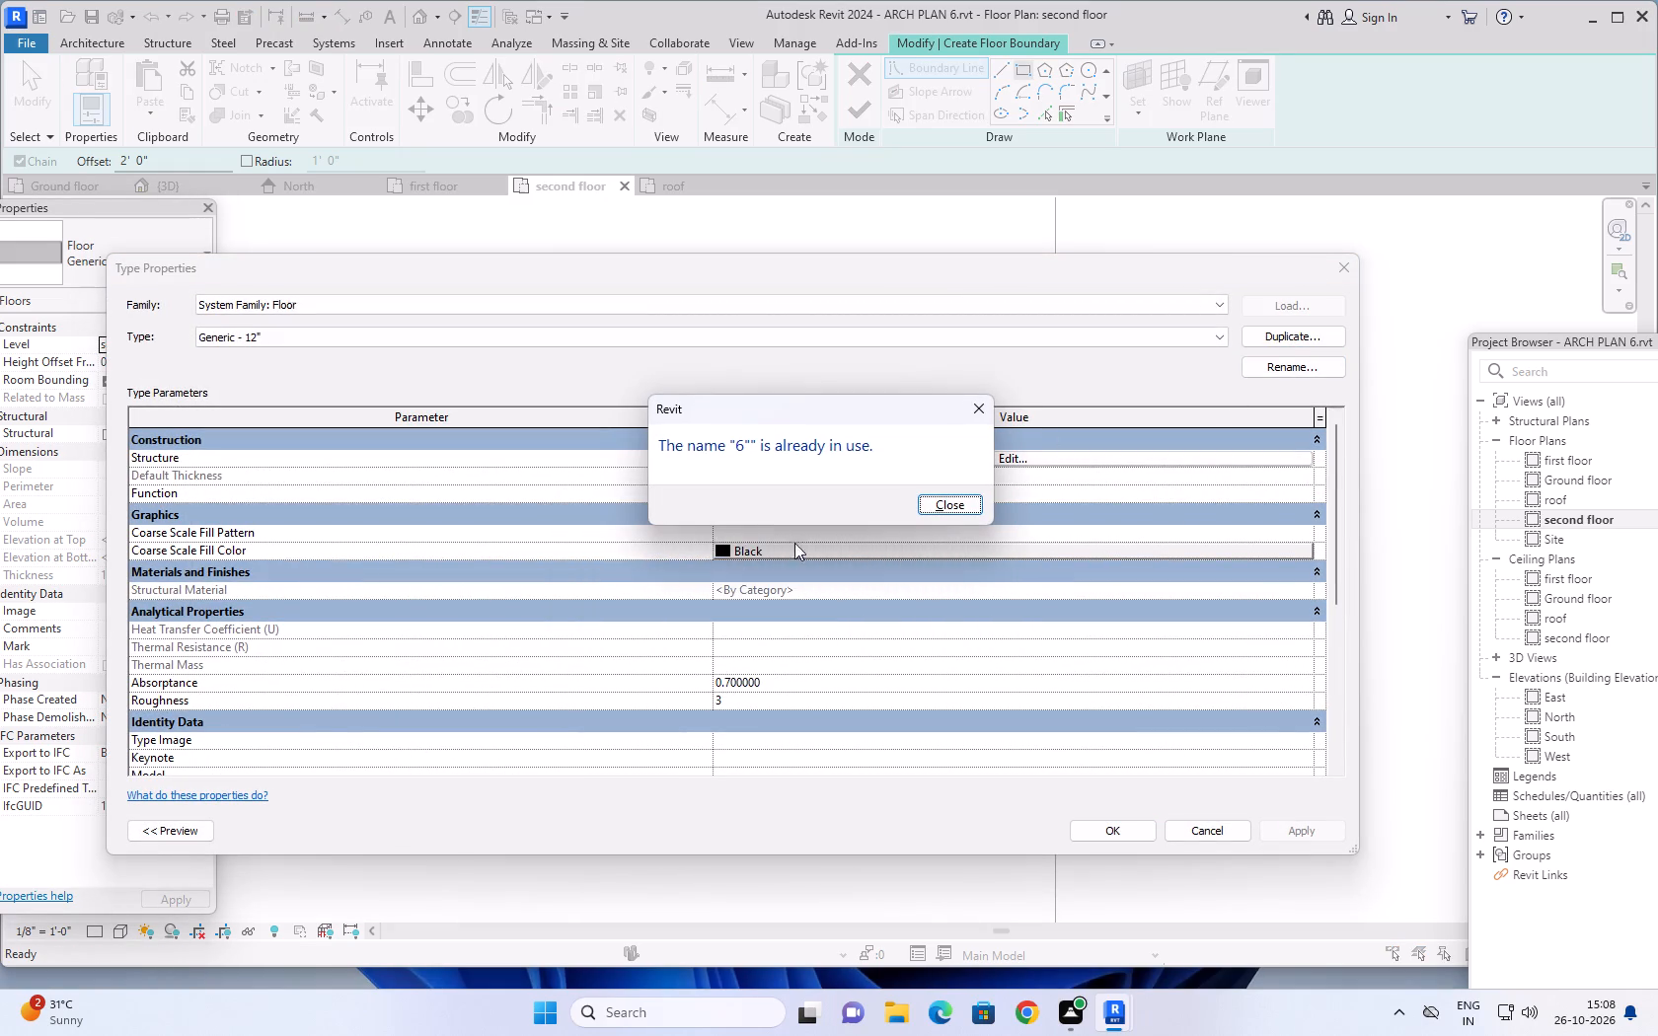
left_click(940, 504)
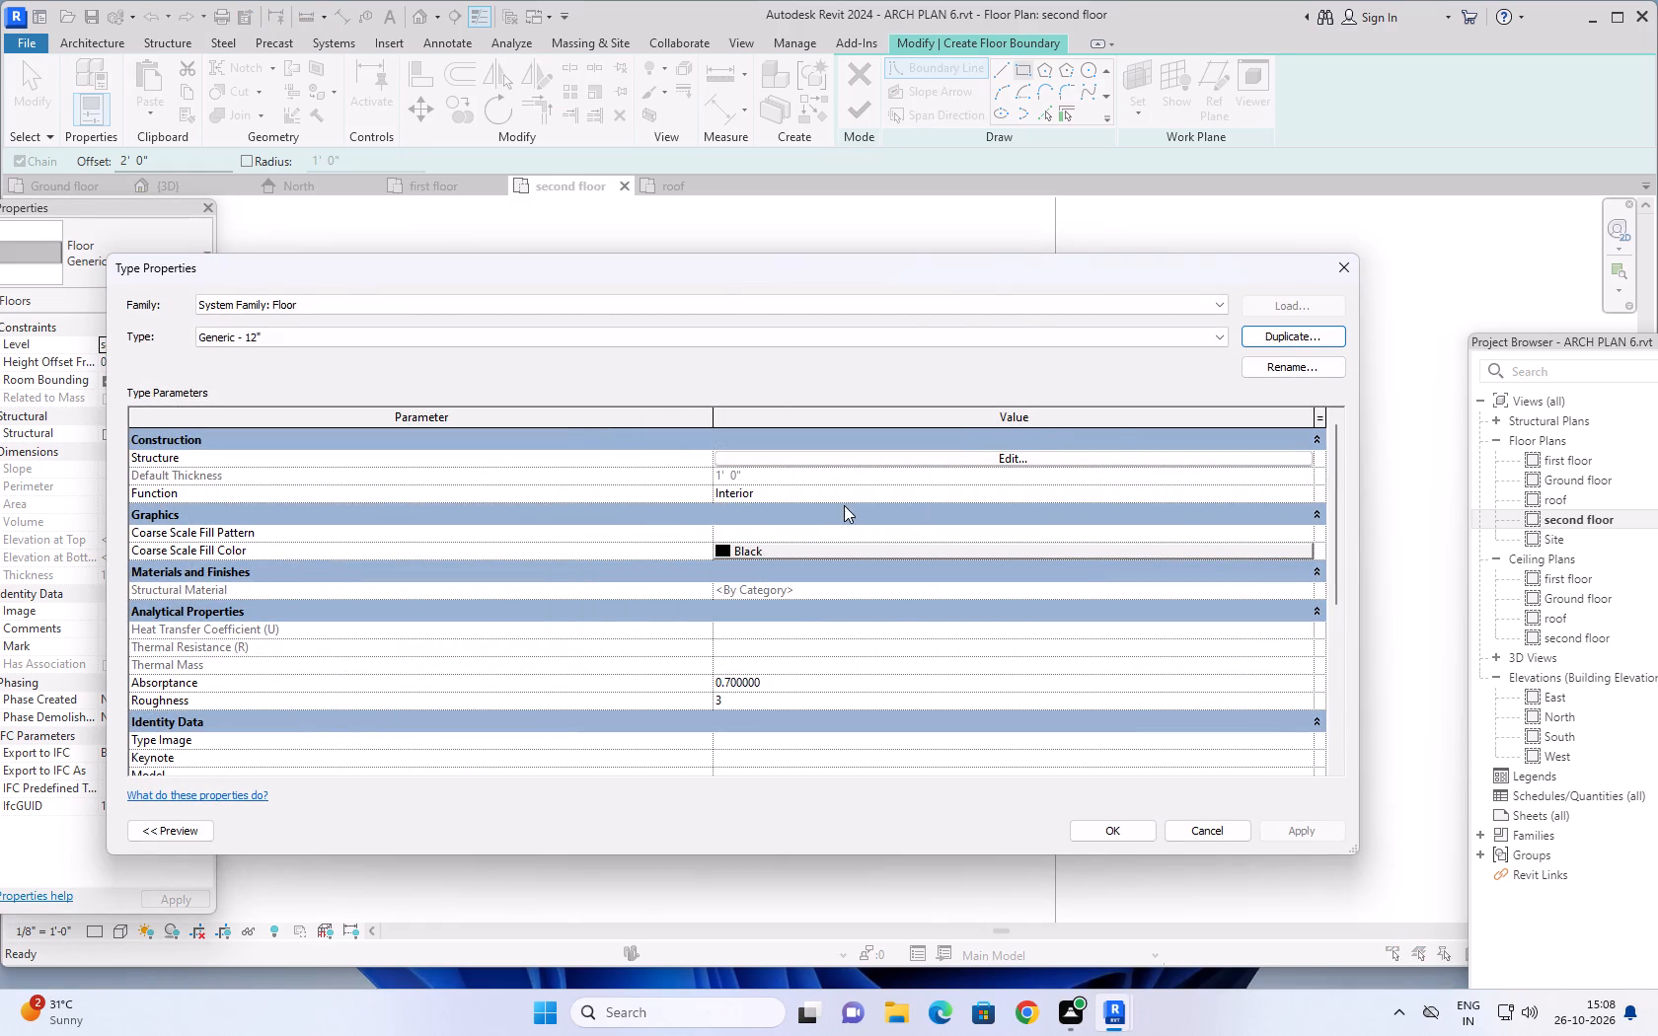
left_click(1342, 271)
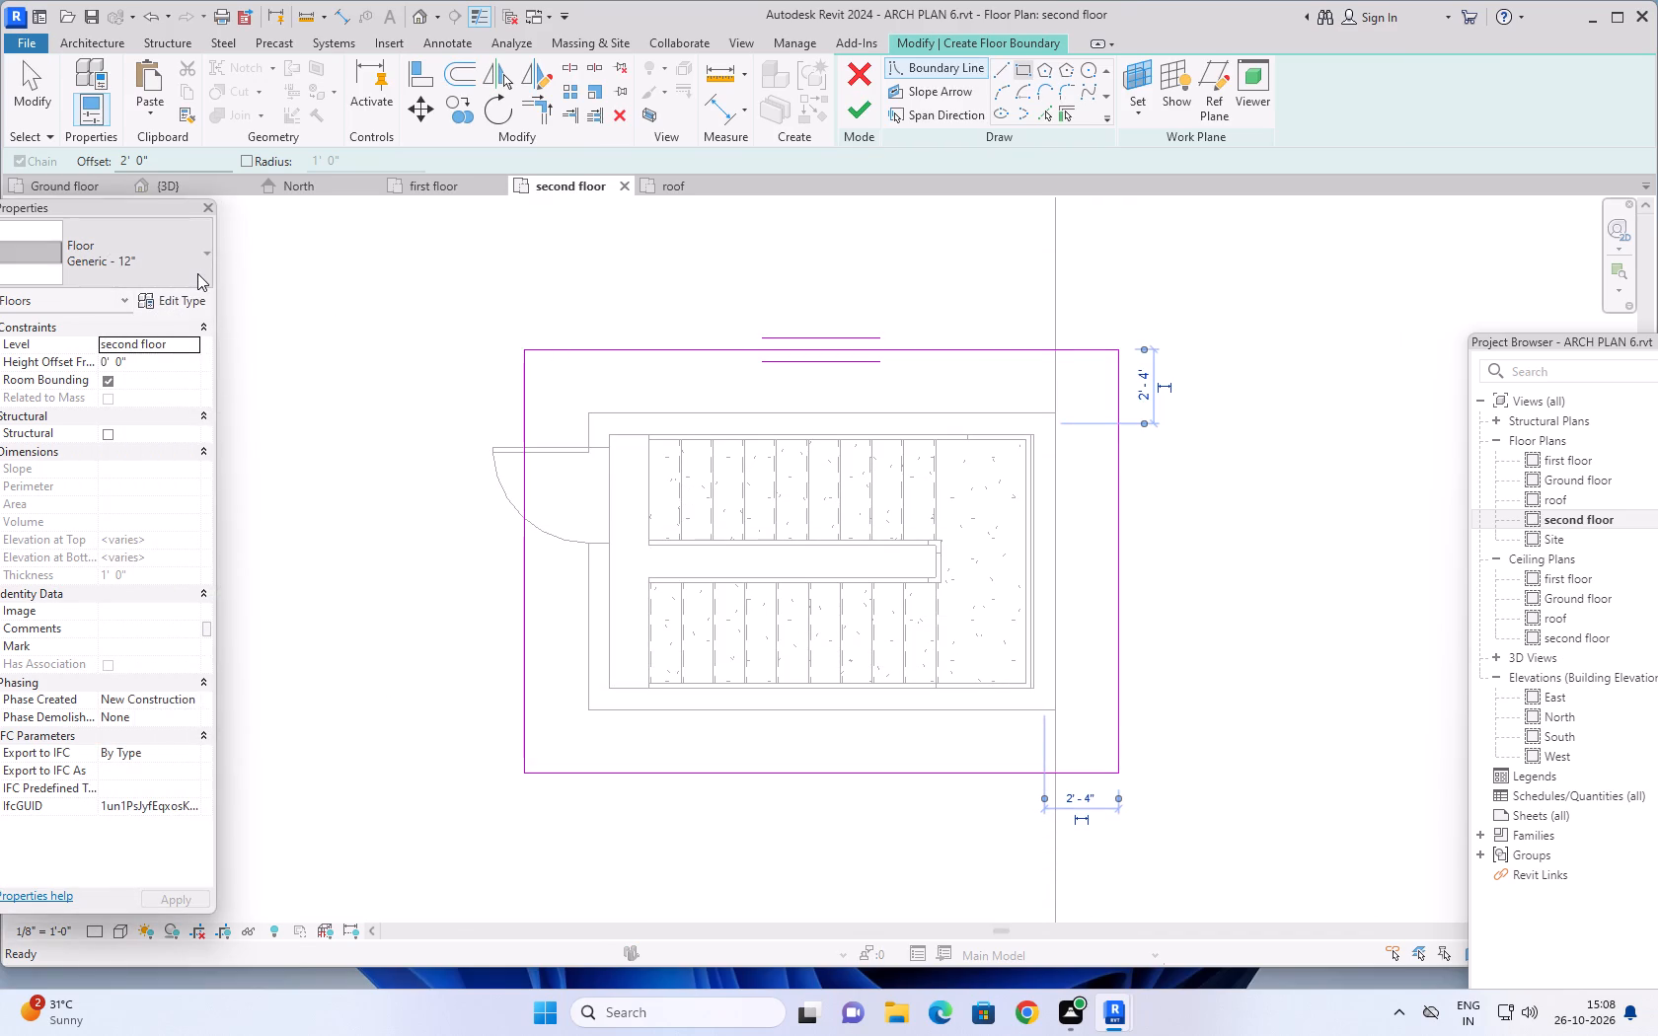
Set the sketched floor's type to 6" and finish the boundary around the second-floor stair enclosure.
left_click(197, 273)
left_click(129, 389)
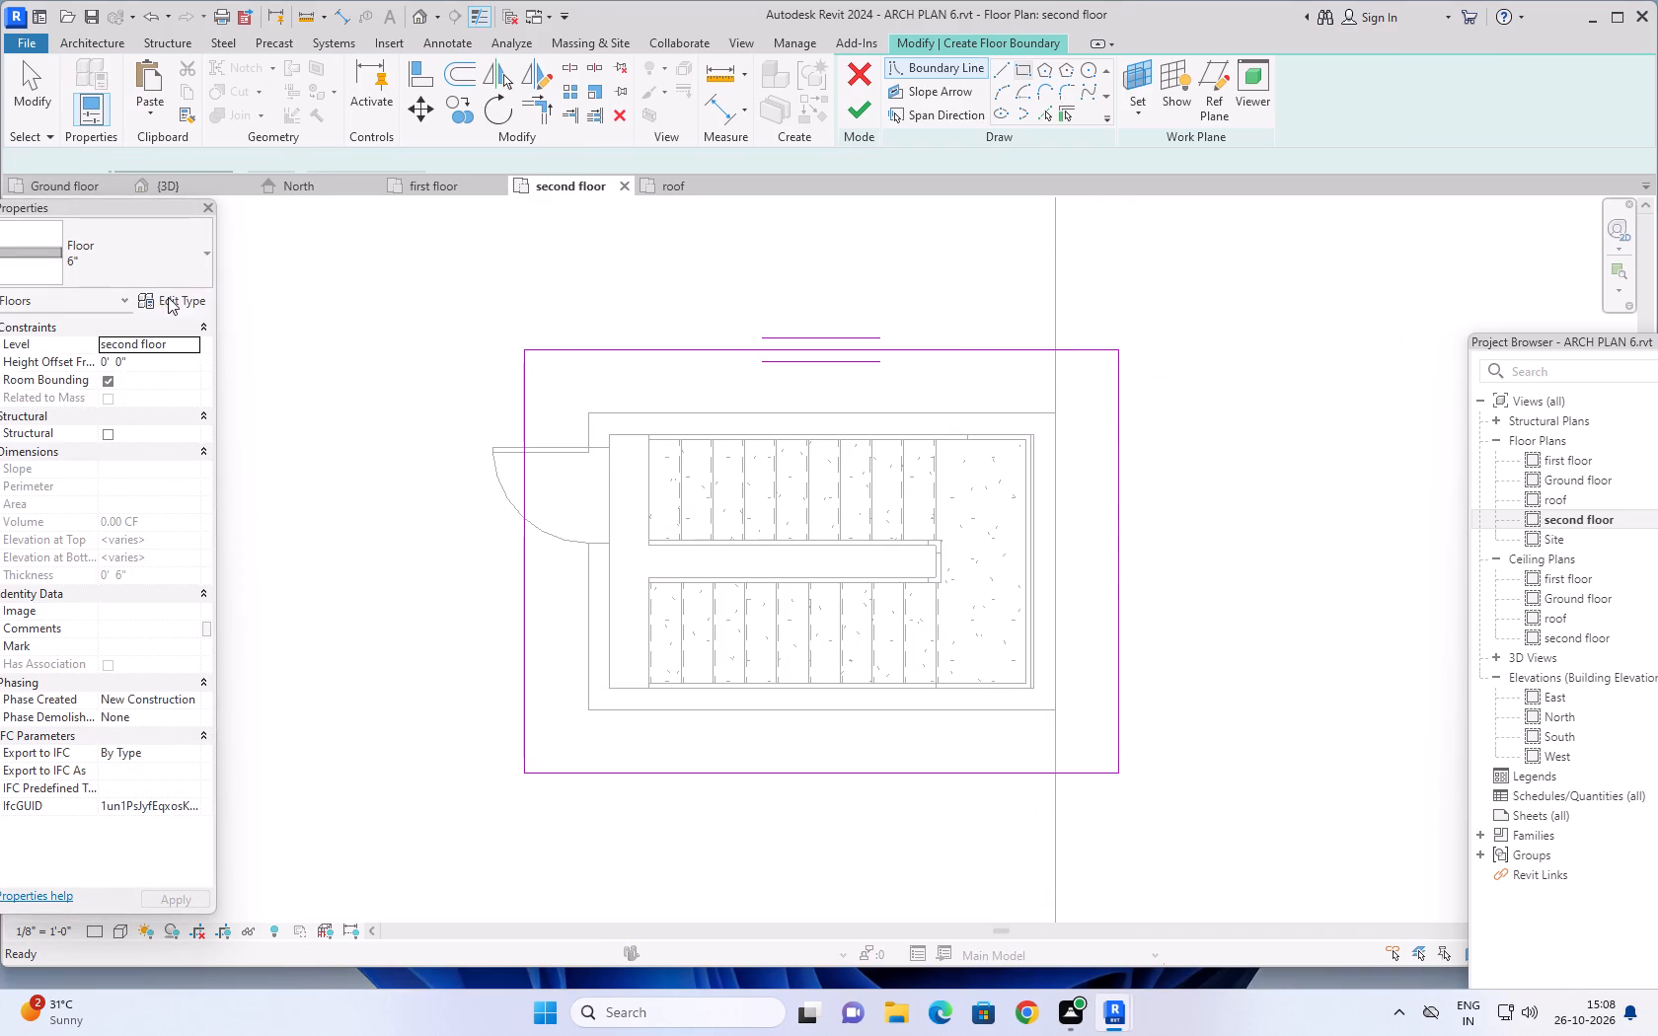
left_click(854, 115)
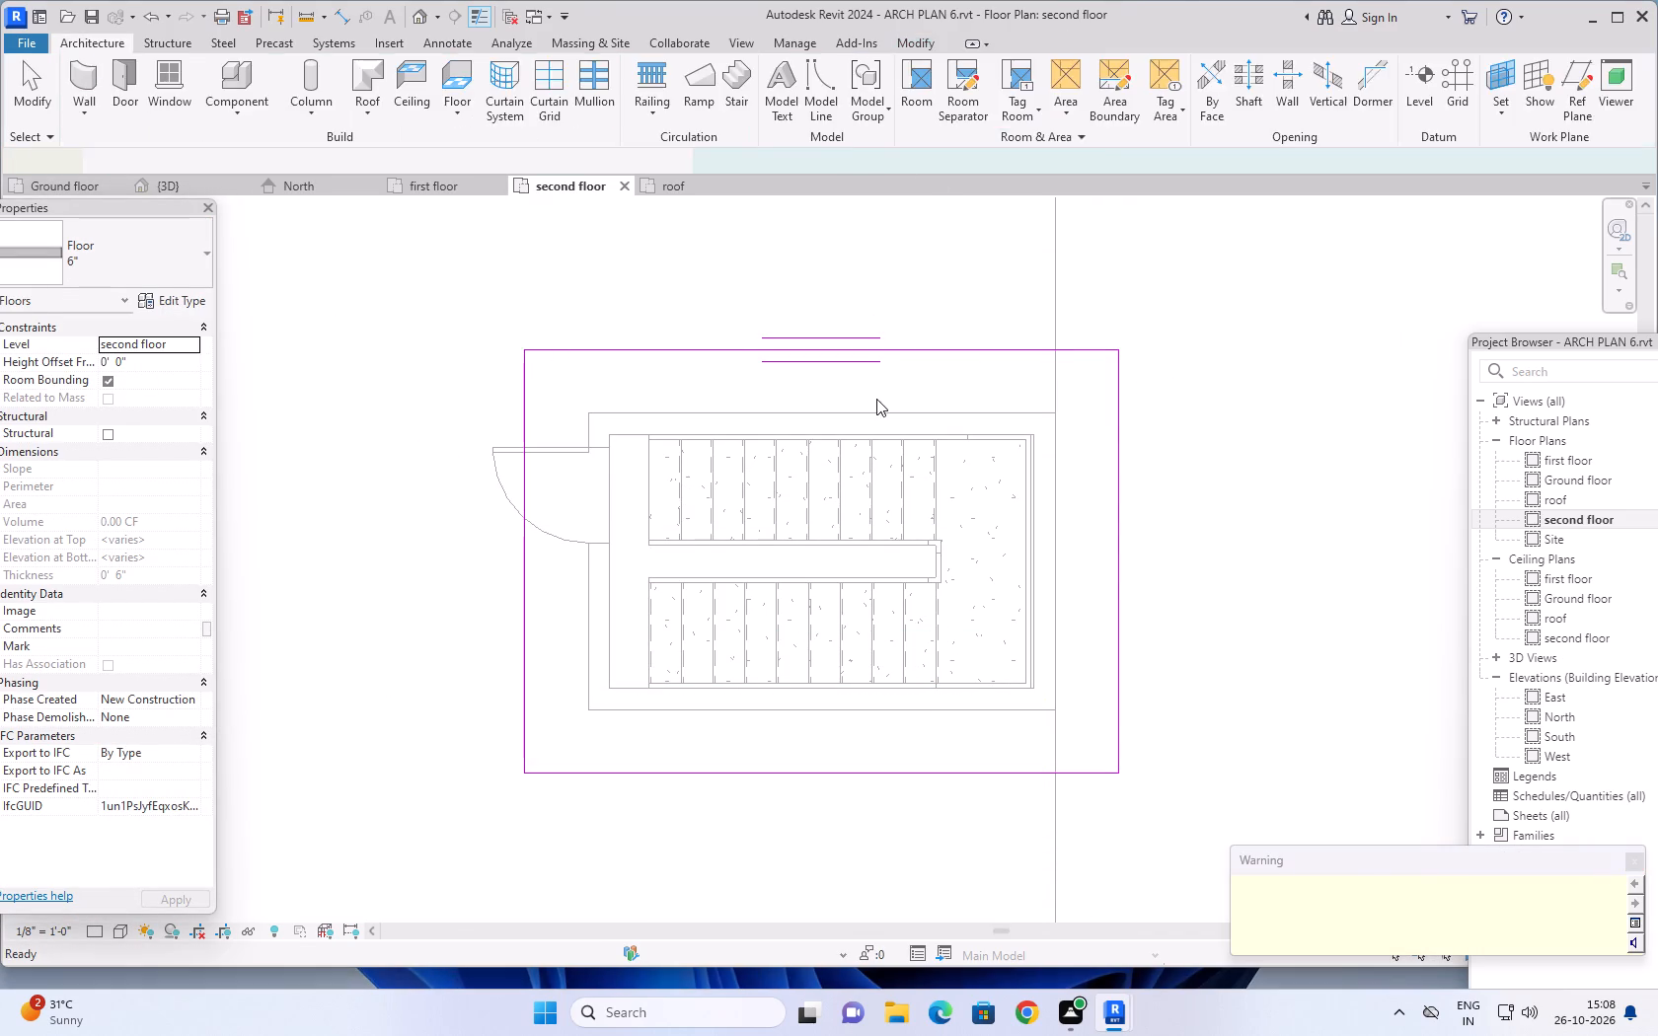
key("Escape")
key("Escape")
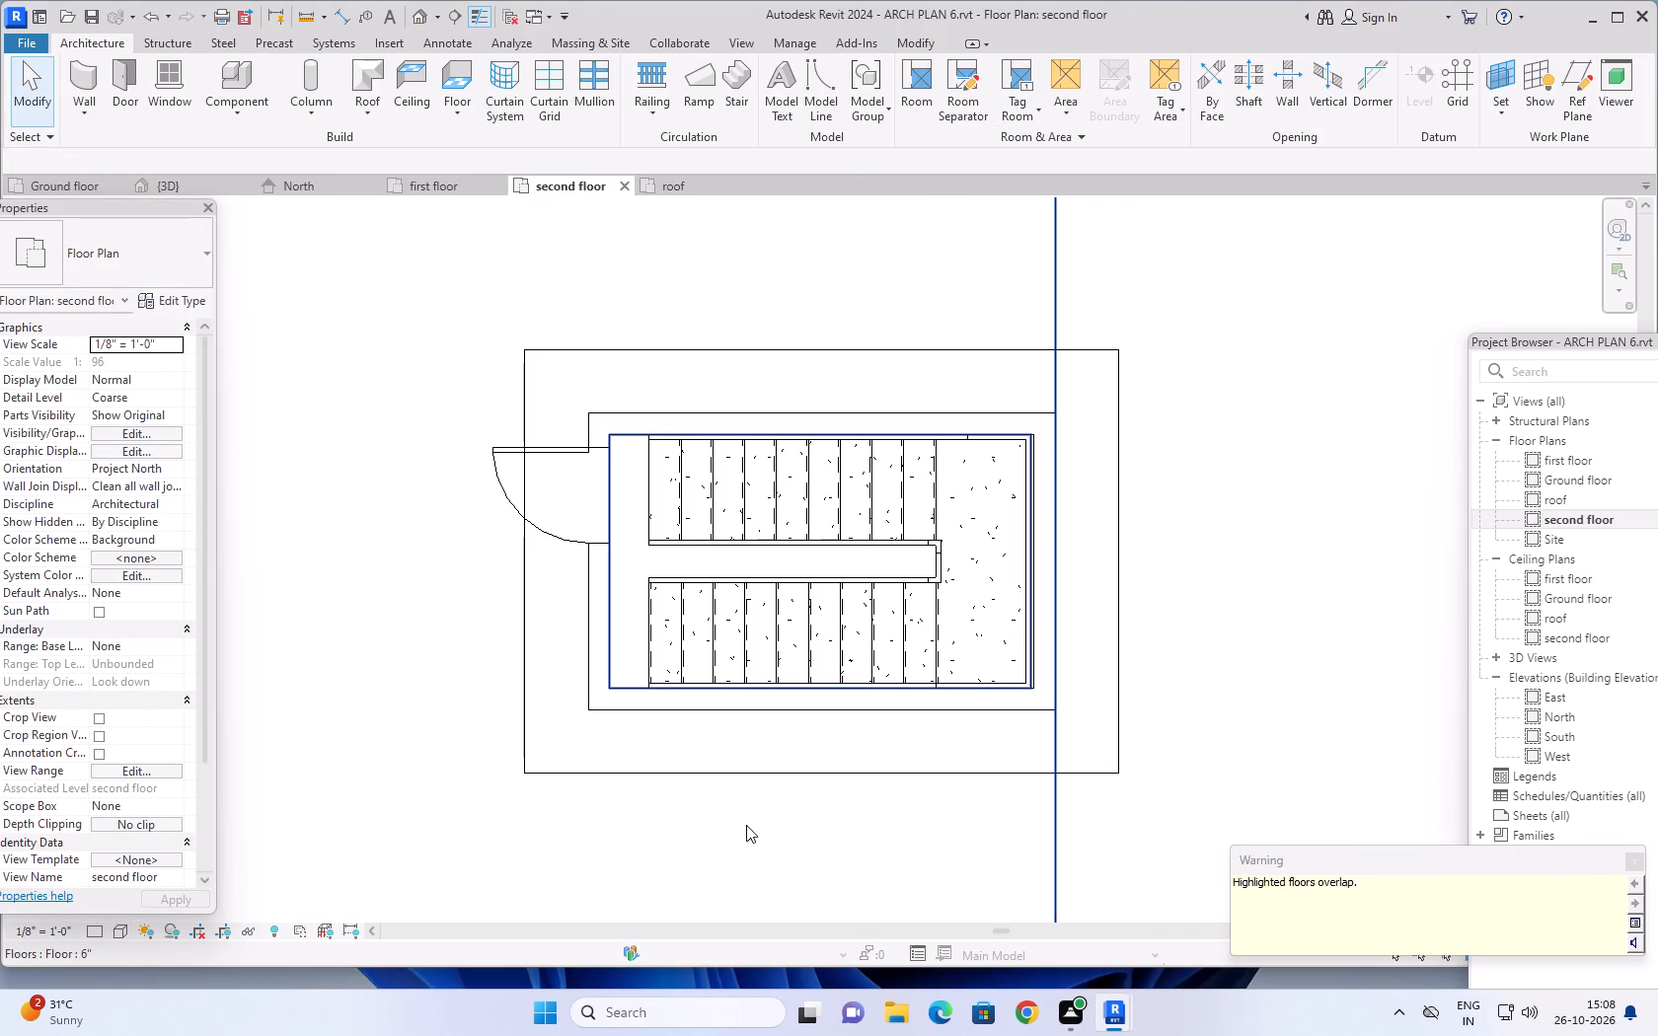
Copy the new 6" floor around the stair enclosure and paste it aligned to the roof level.
left_click(762, 775)
left_click(190, 90)
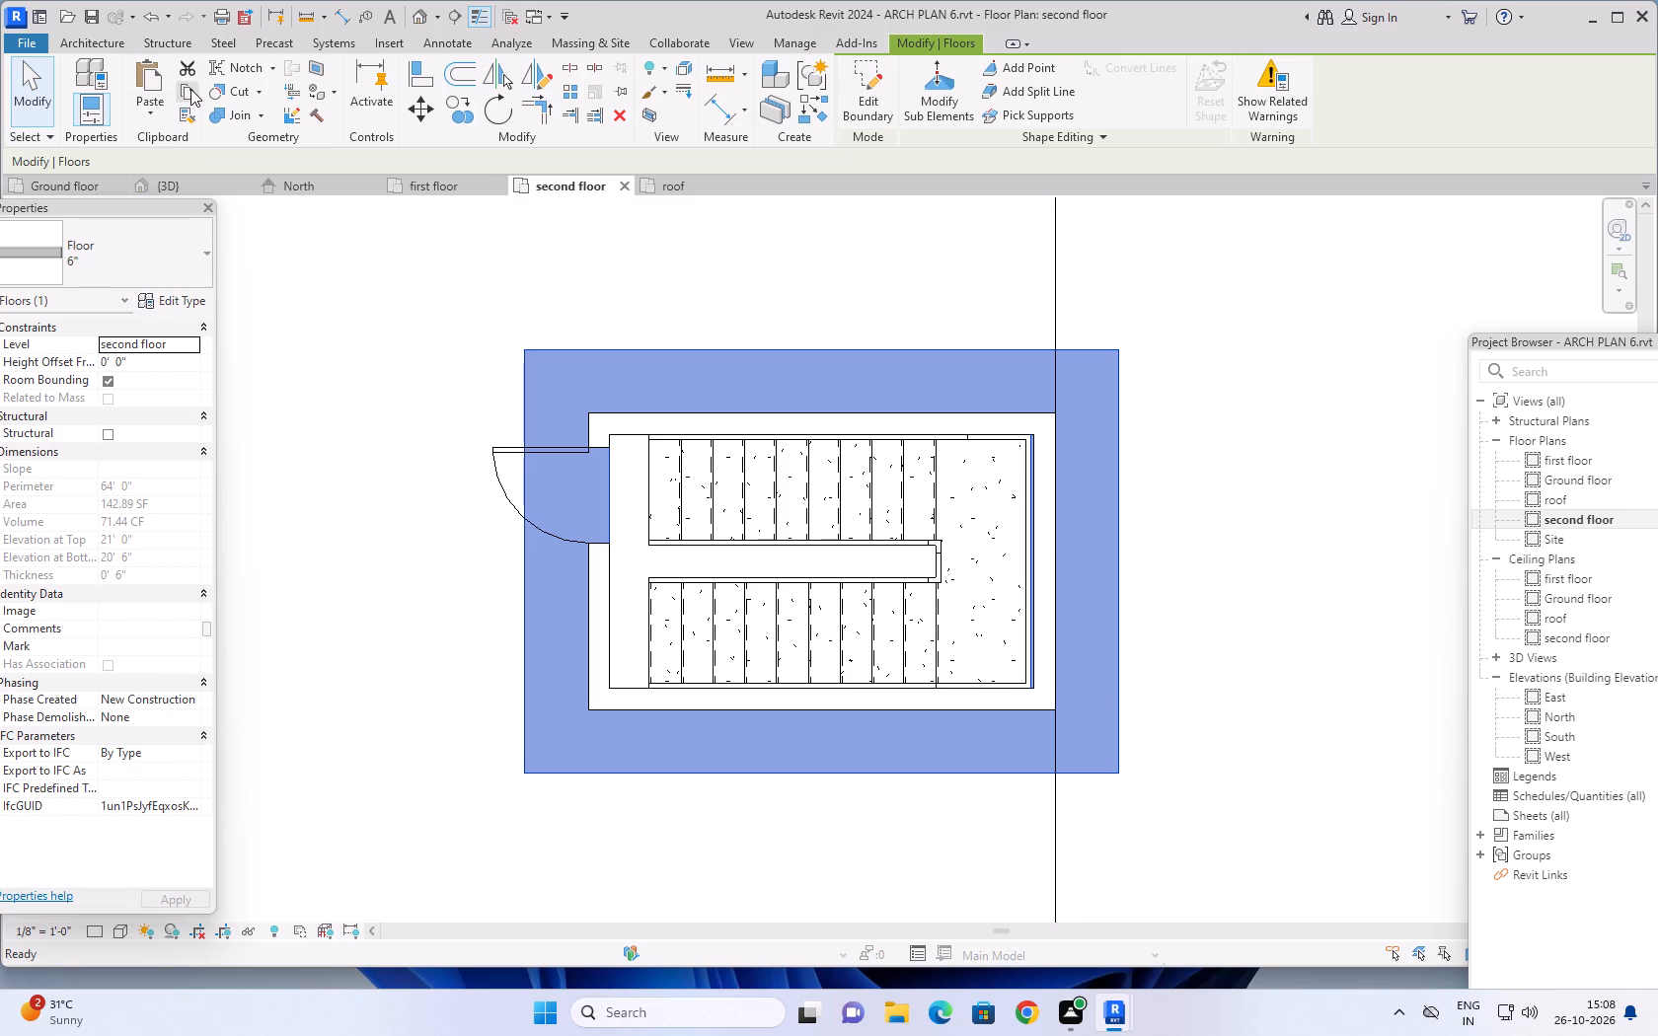
left_click(152, 119)
left_click(224, 186)
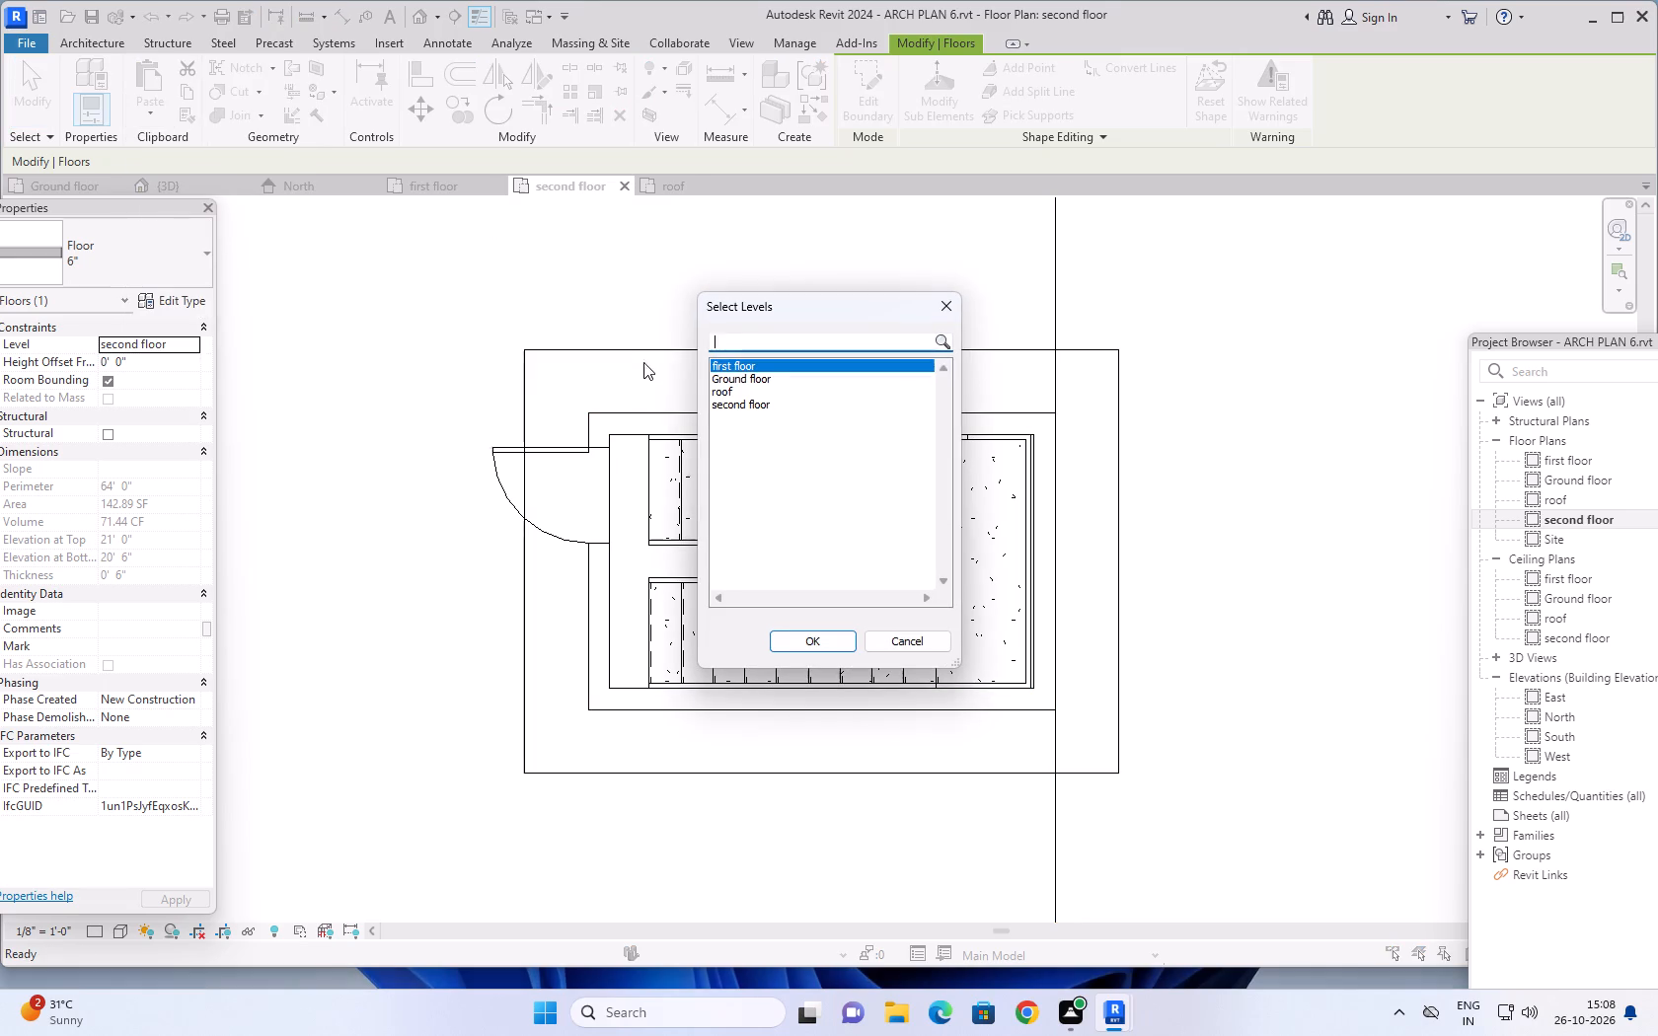
left_click(771, 393)
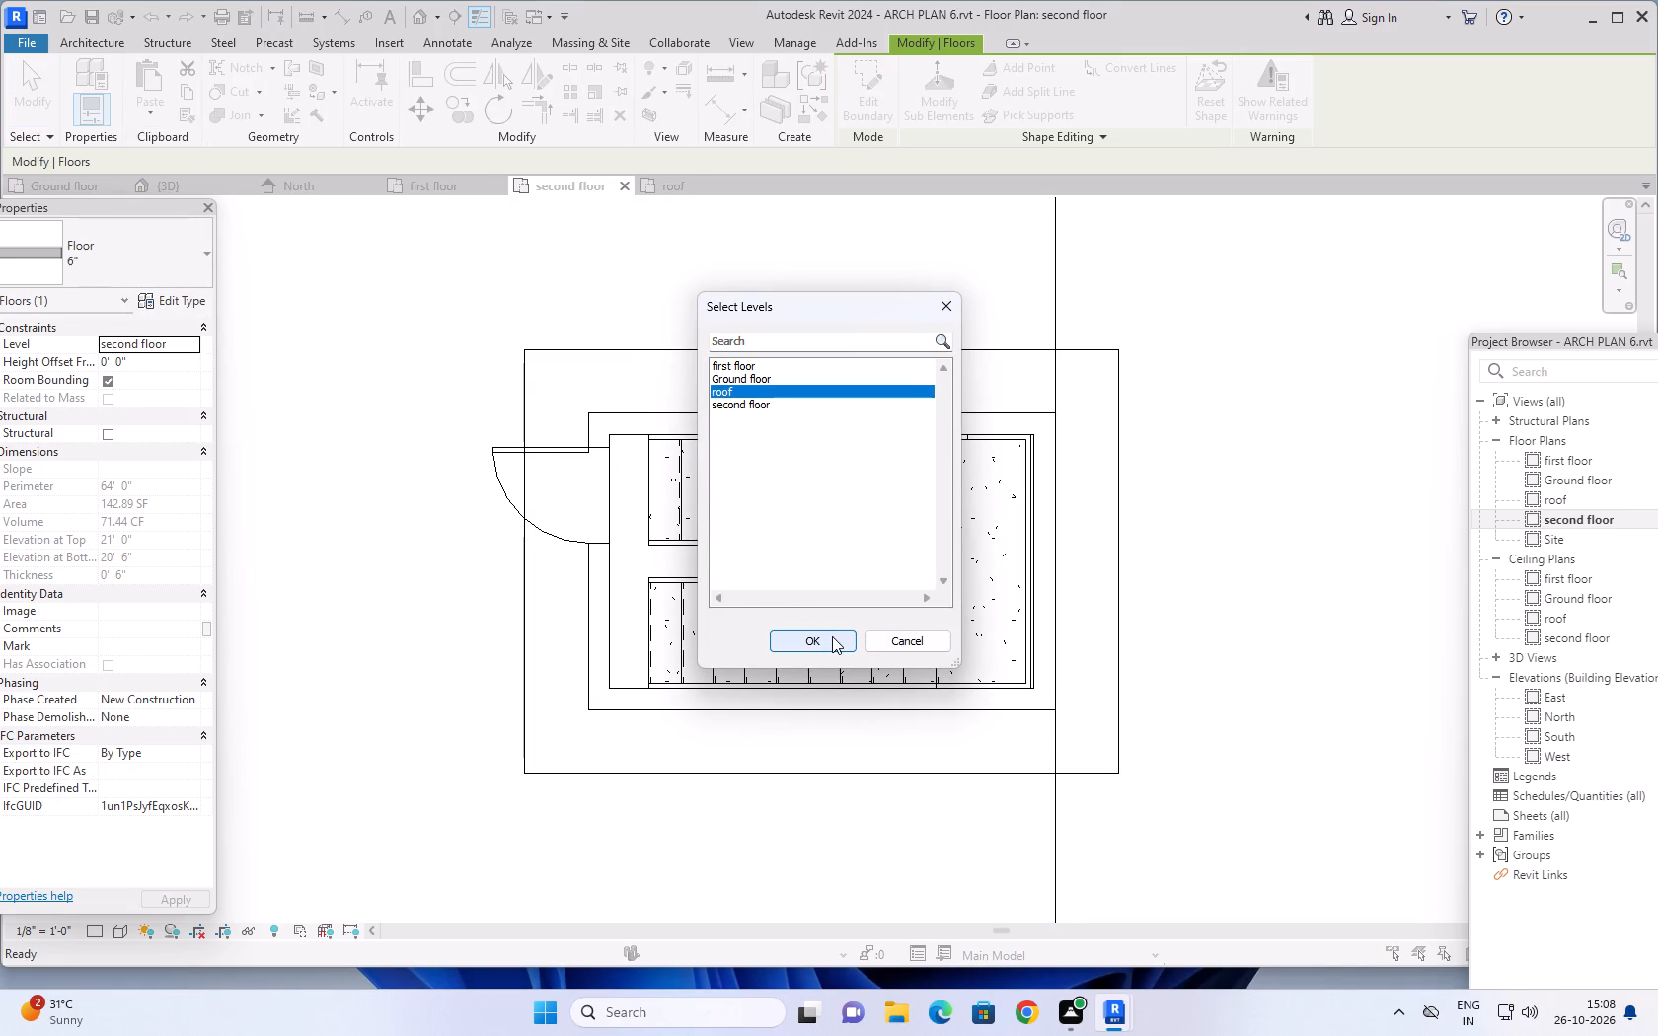
left_click(832, 636)
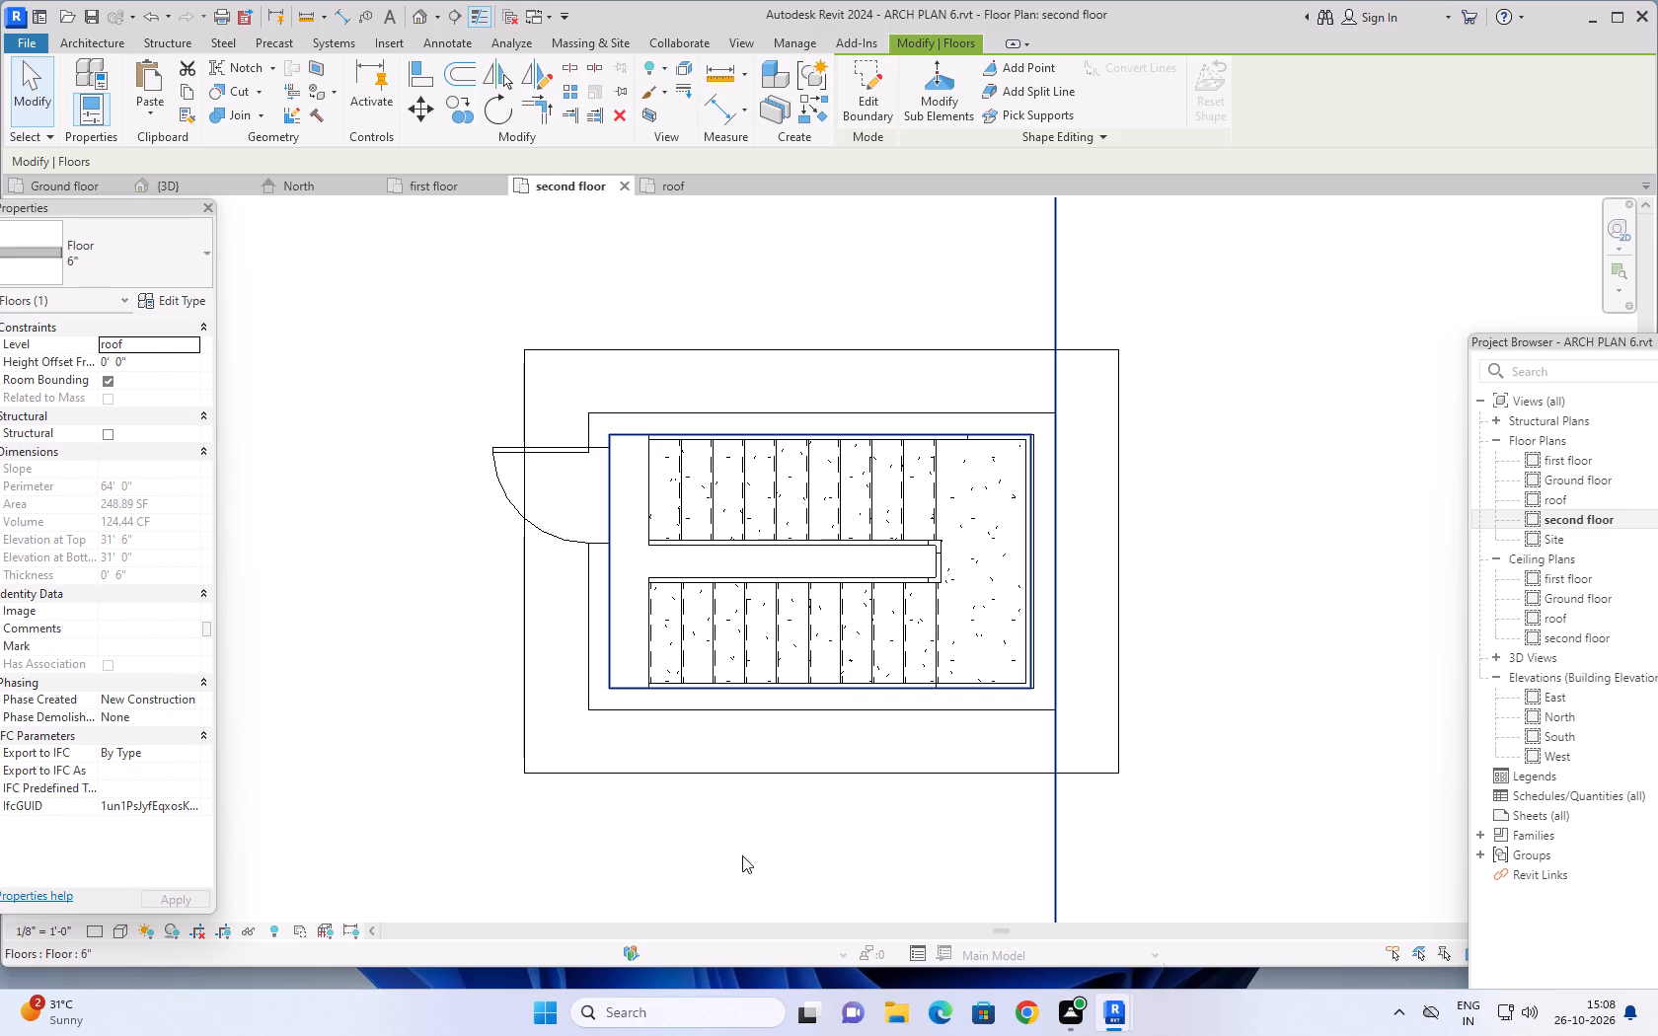
key("Escape")
key("Escape")
Delete the original 6" floor around the stair enclosure on the second floor.
left_click(794, 772)
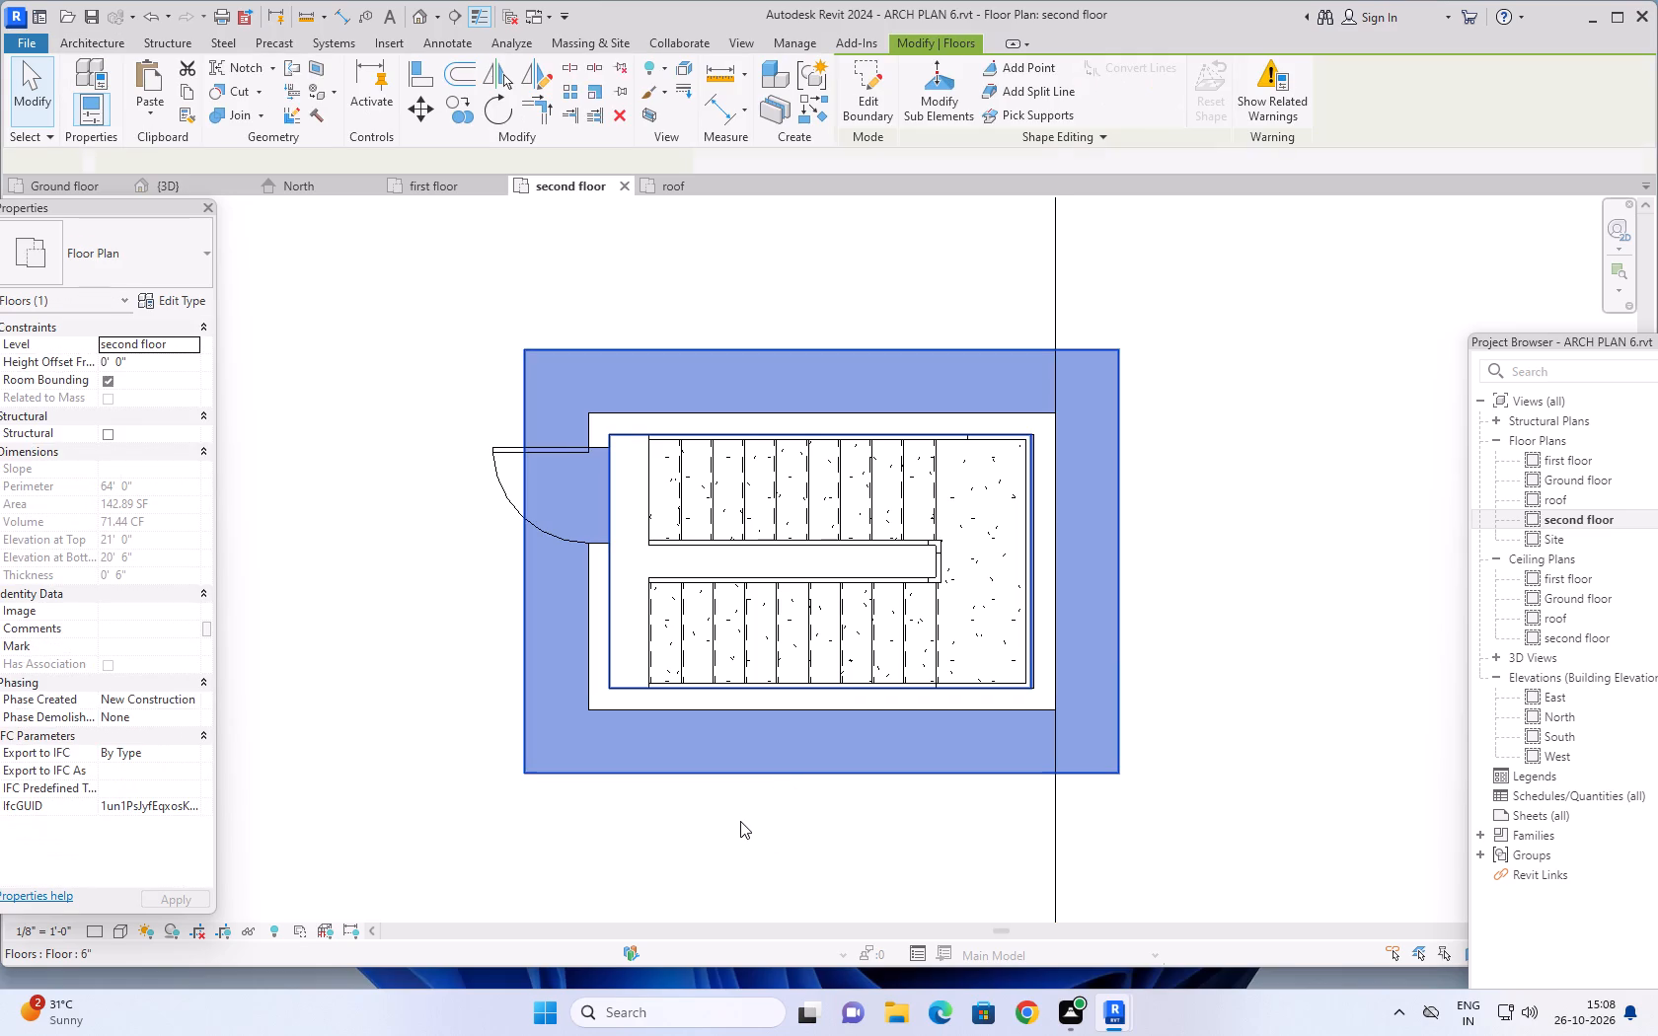
key("Delete")
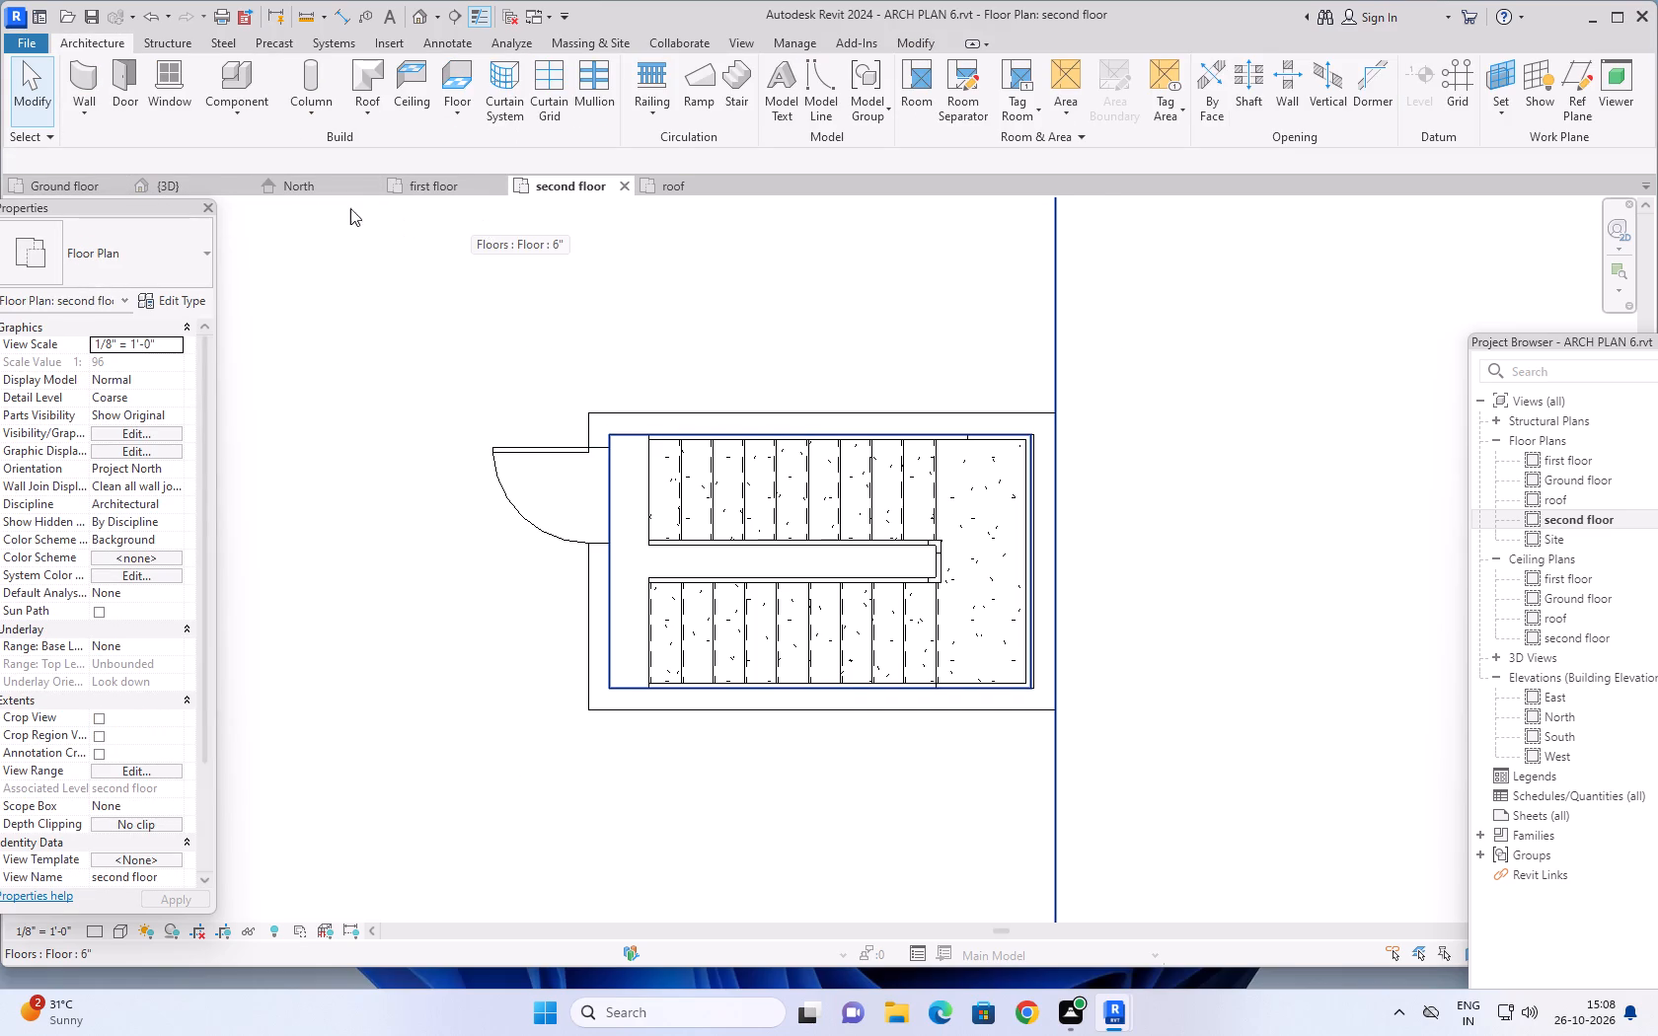
Examine the roof plan and the 3D model from several sides, checking the stair enclosure and its roof slab.
left_click(669, 179)
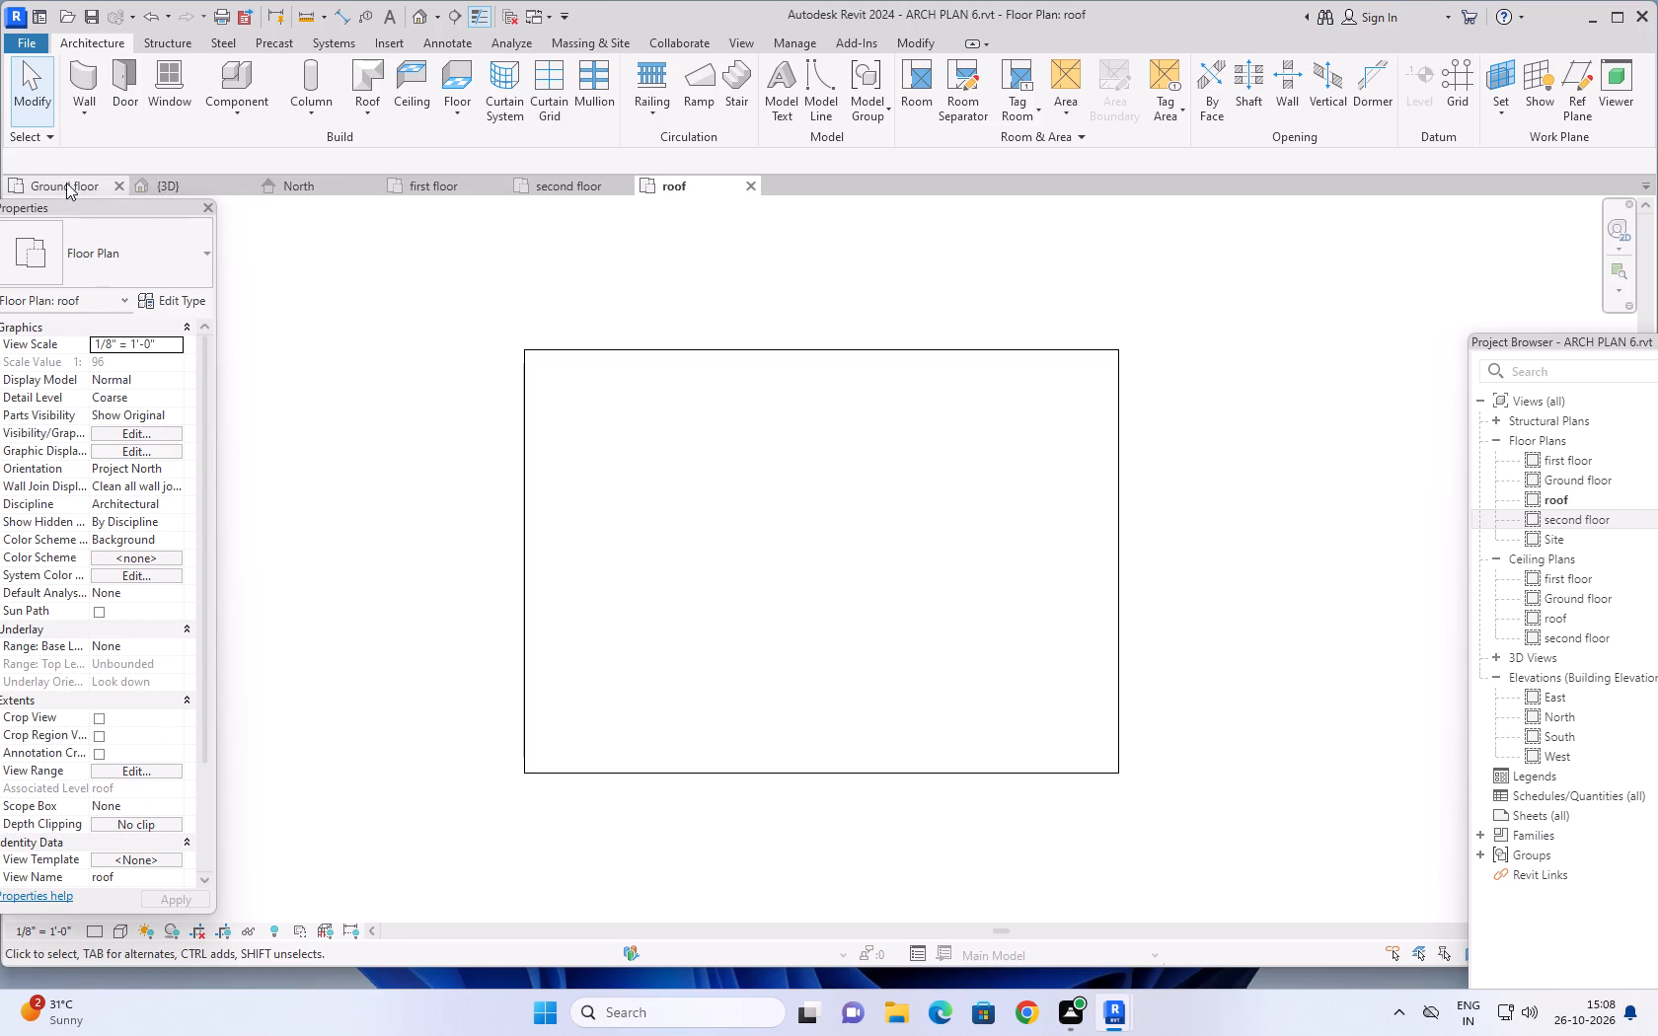
left_click(179, 183)
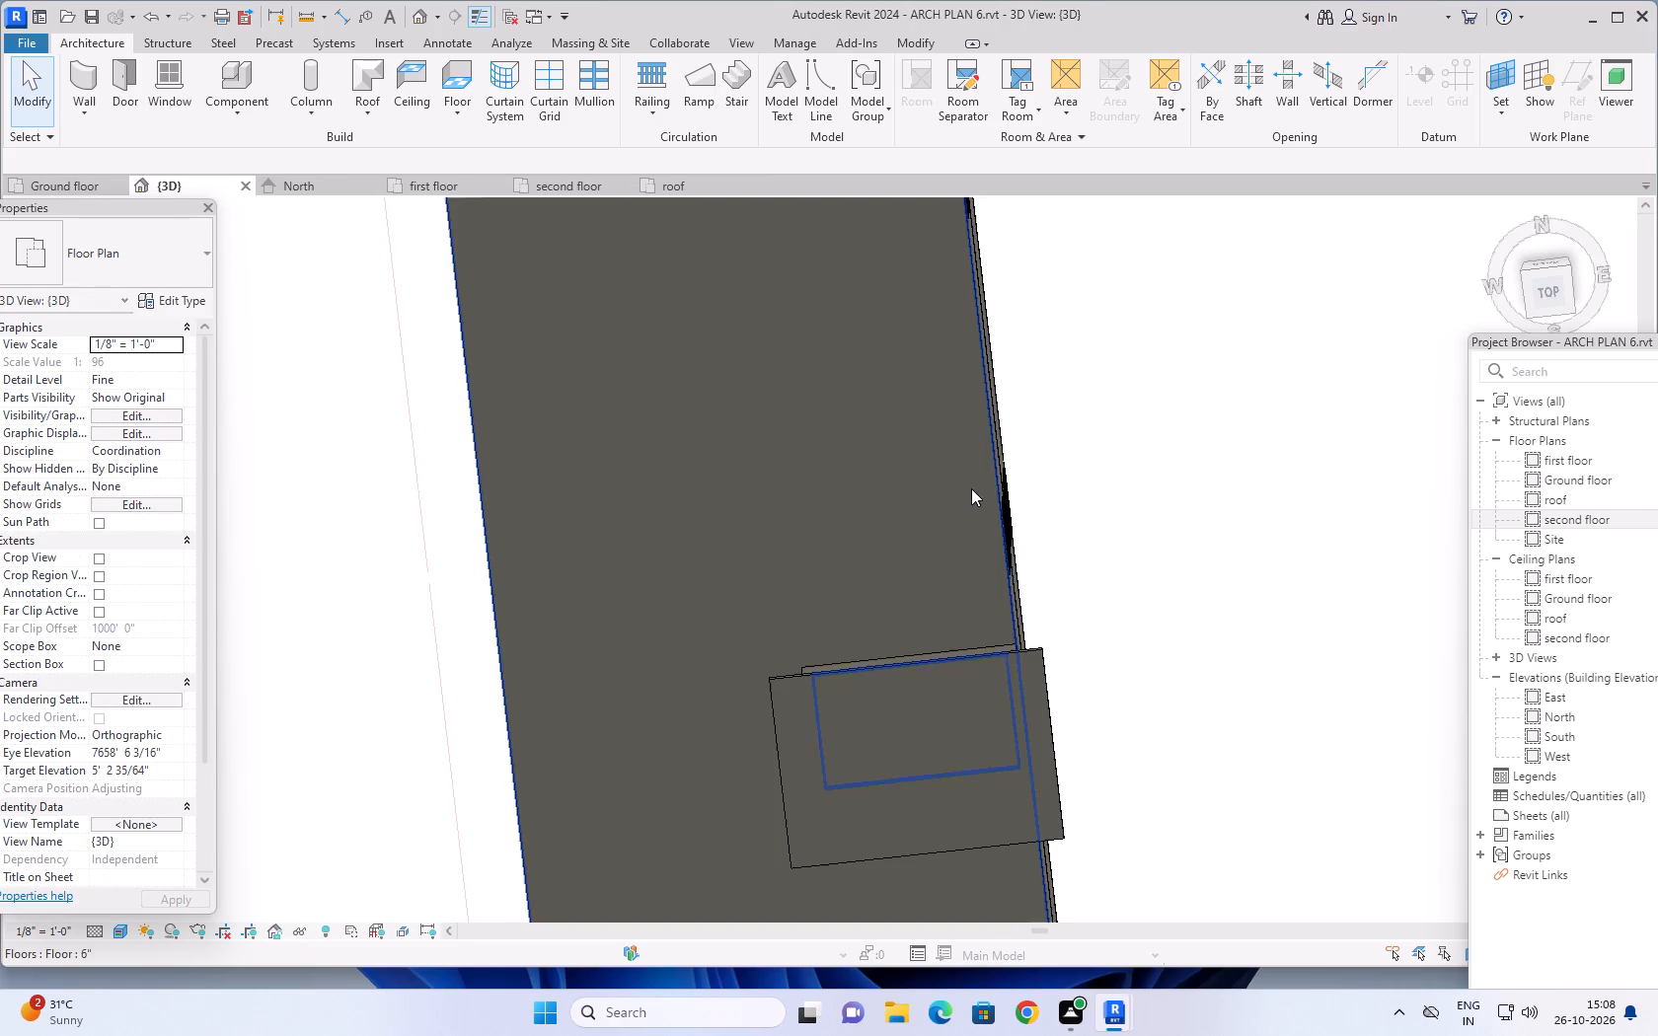
scroll(1004, 519, "down", 3)
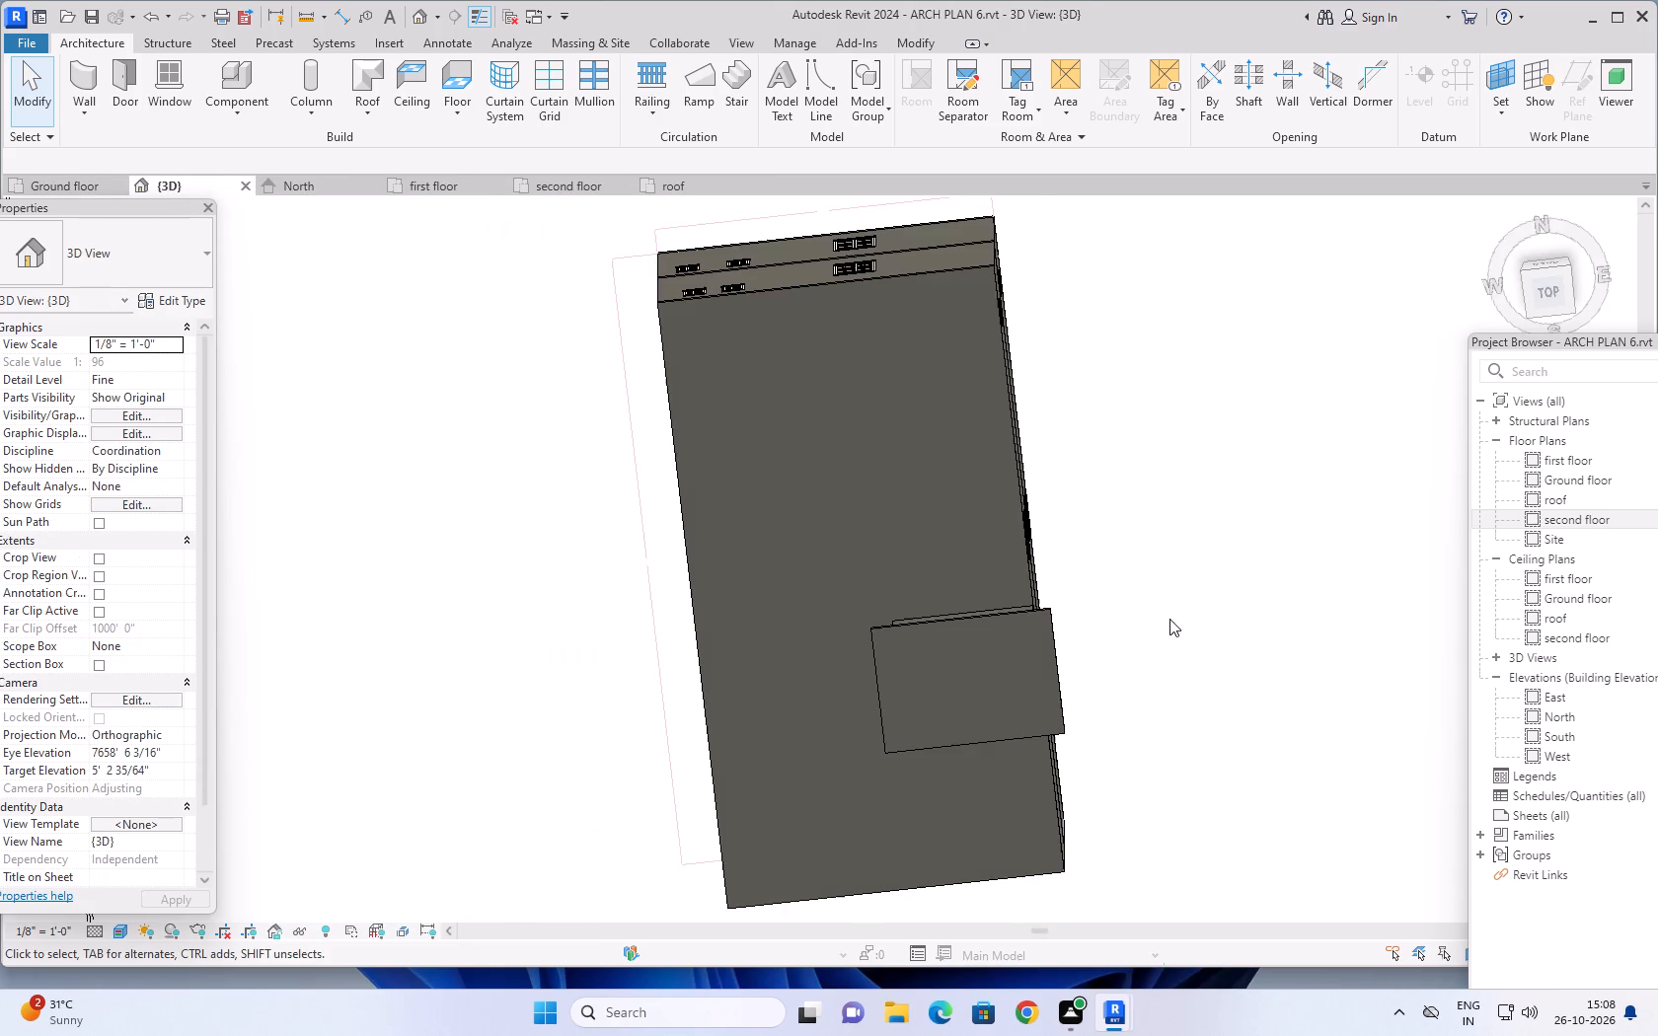
middle_click_drag(1171, 622, 1035, 324, "shift")
middle_click_drag(1180, 604, 1173, 545, "shift")
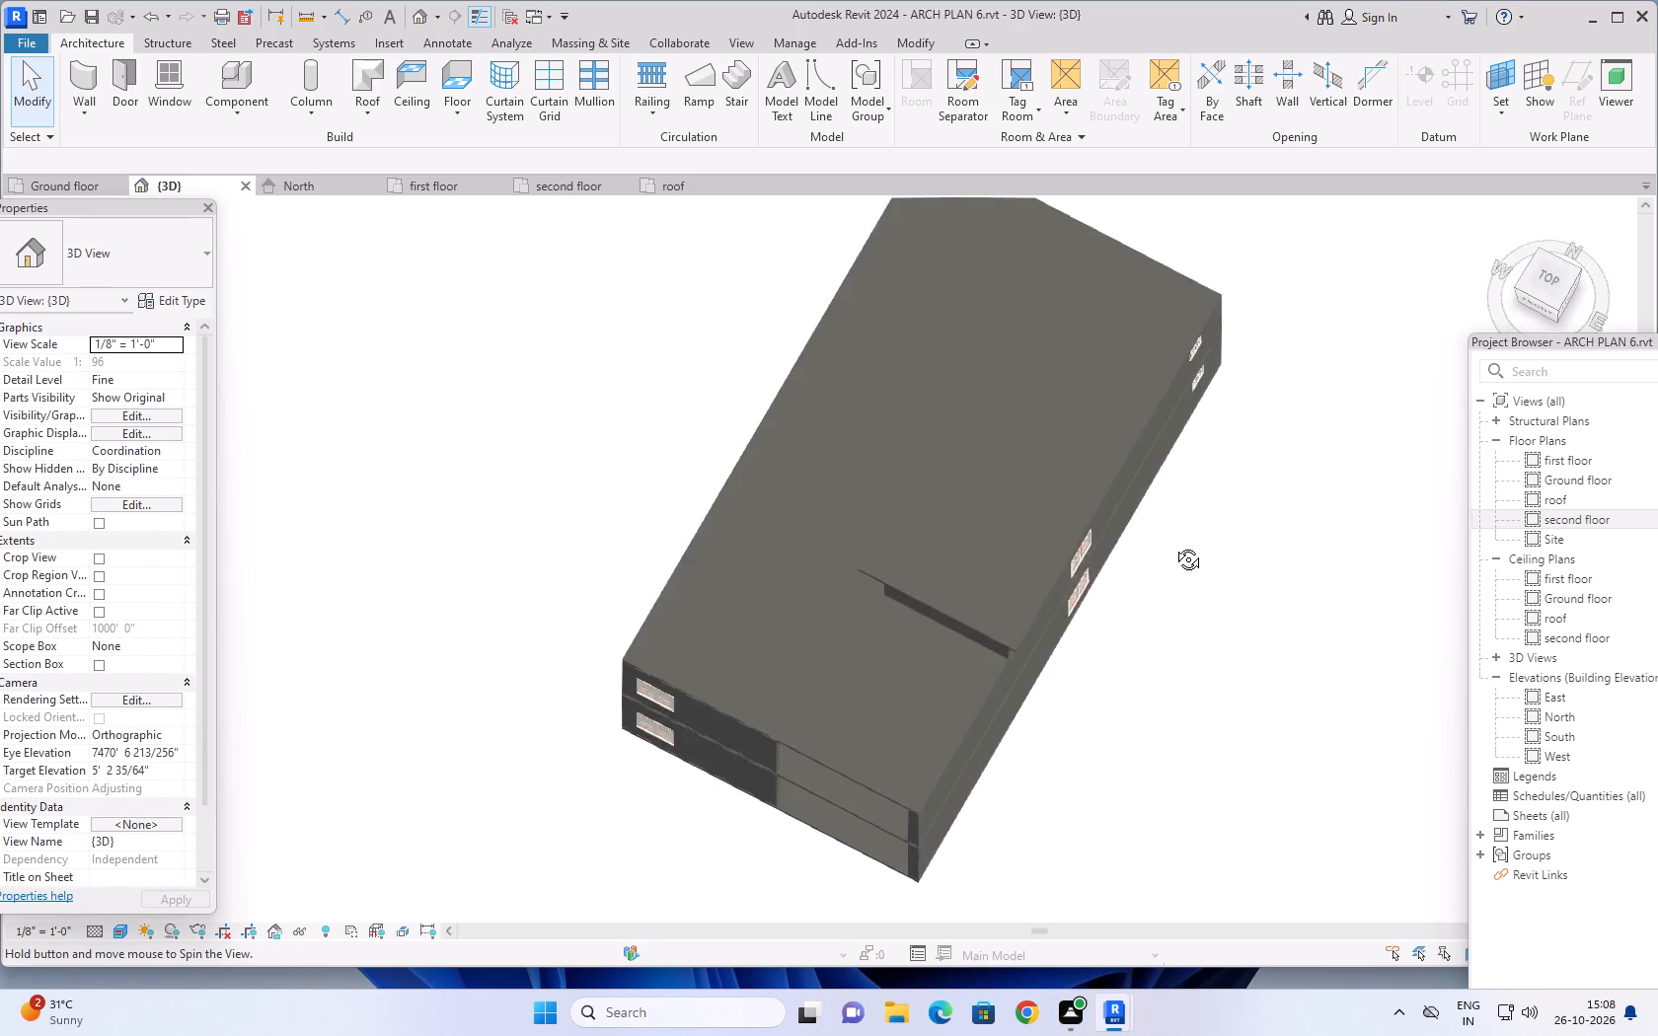
middle_click_drag(1173, 545, 1180, 318, "shift")
middle_click_drag(1093, 613, 1160, 608, "shift")
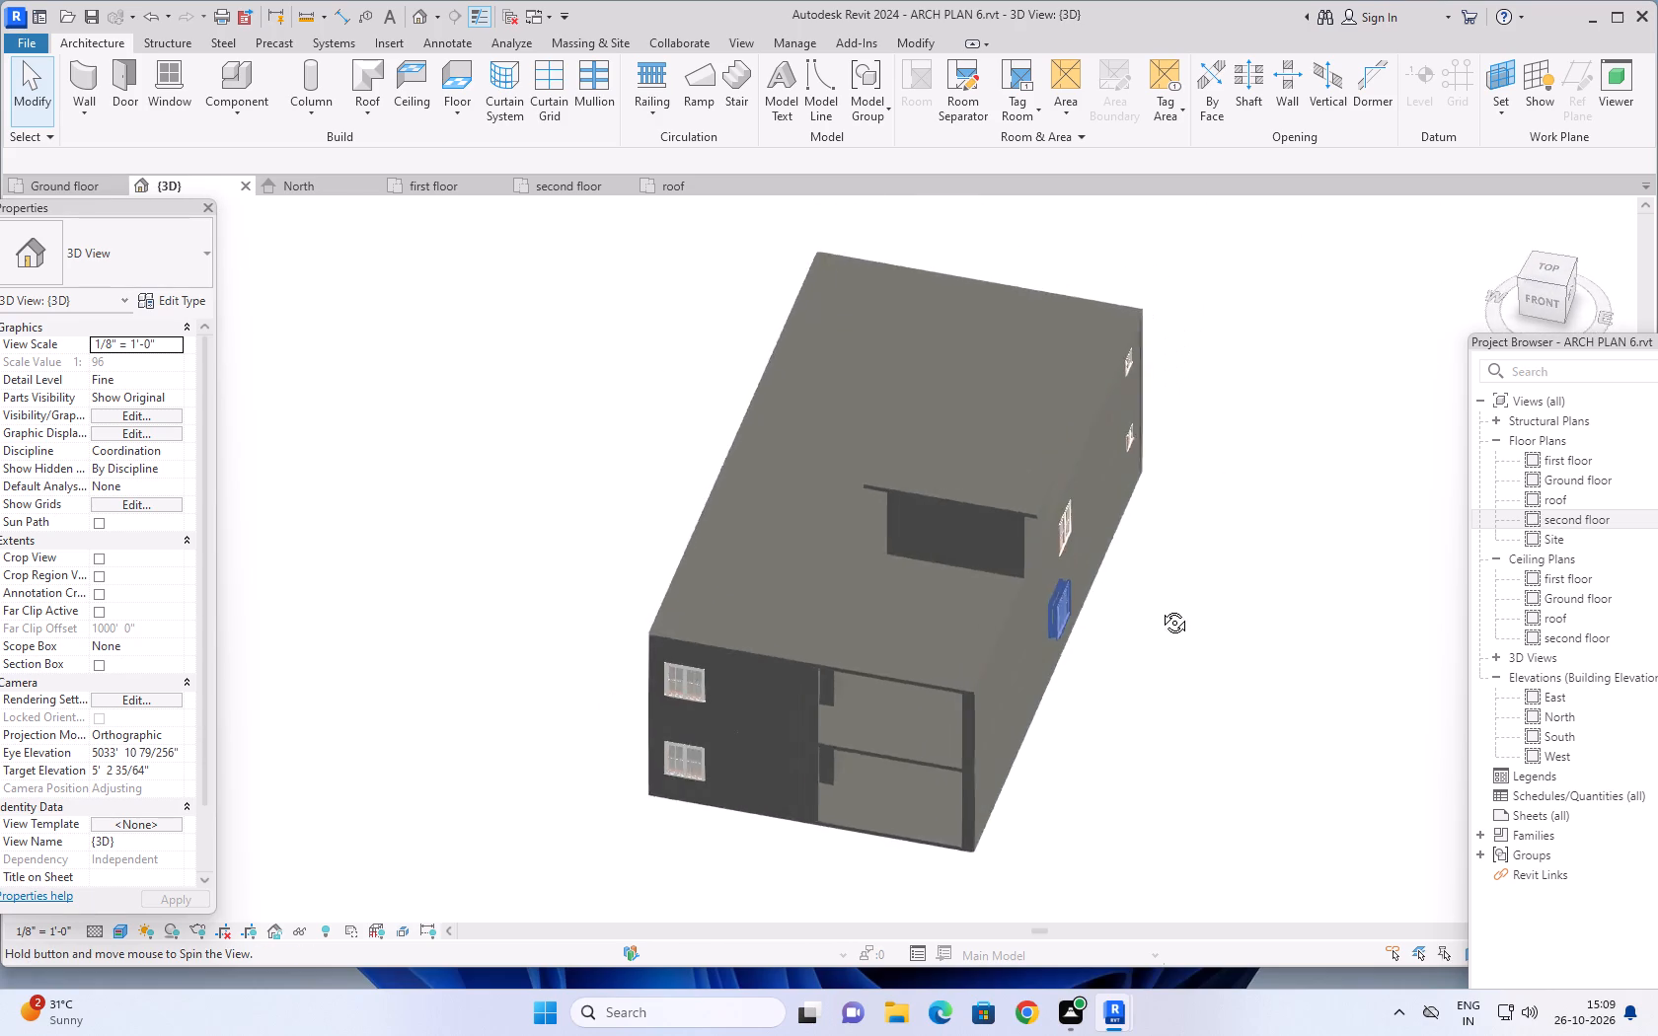
middle_click_drag(1160, 608, 1222, 597, "shift")
middle_click_drag(1049, 683, 1216, 484, "shift")
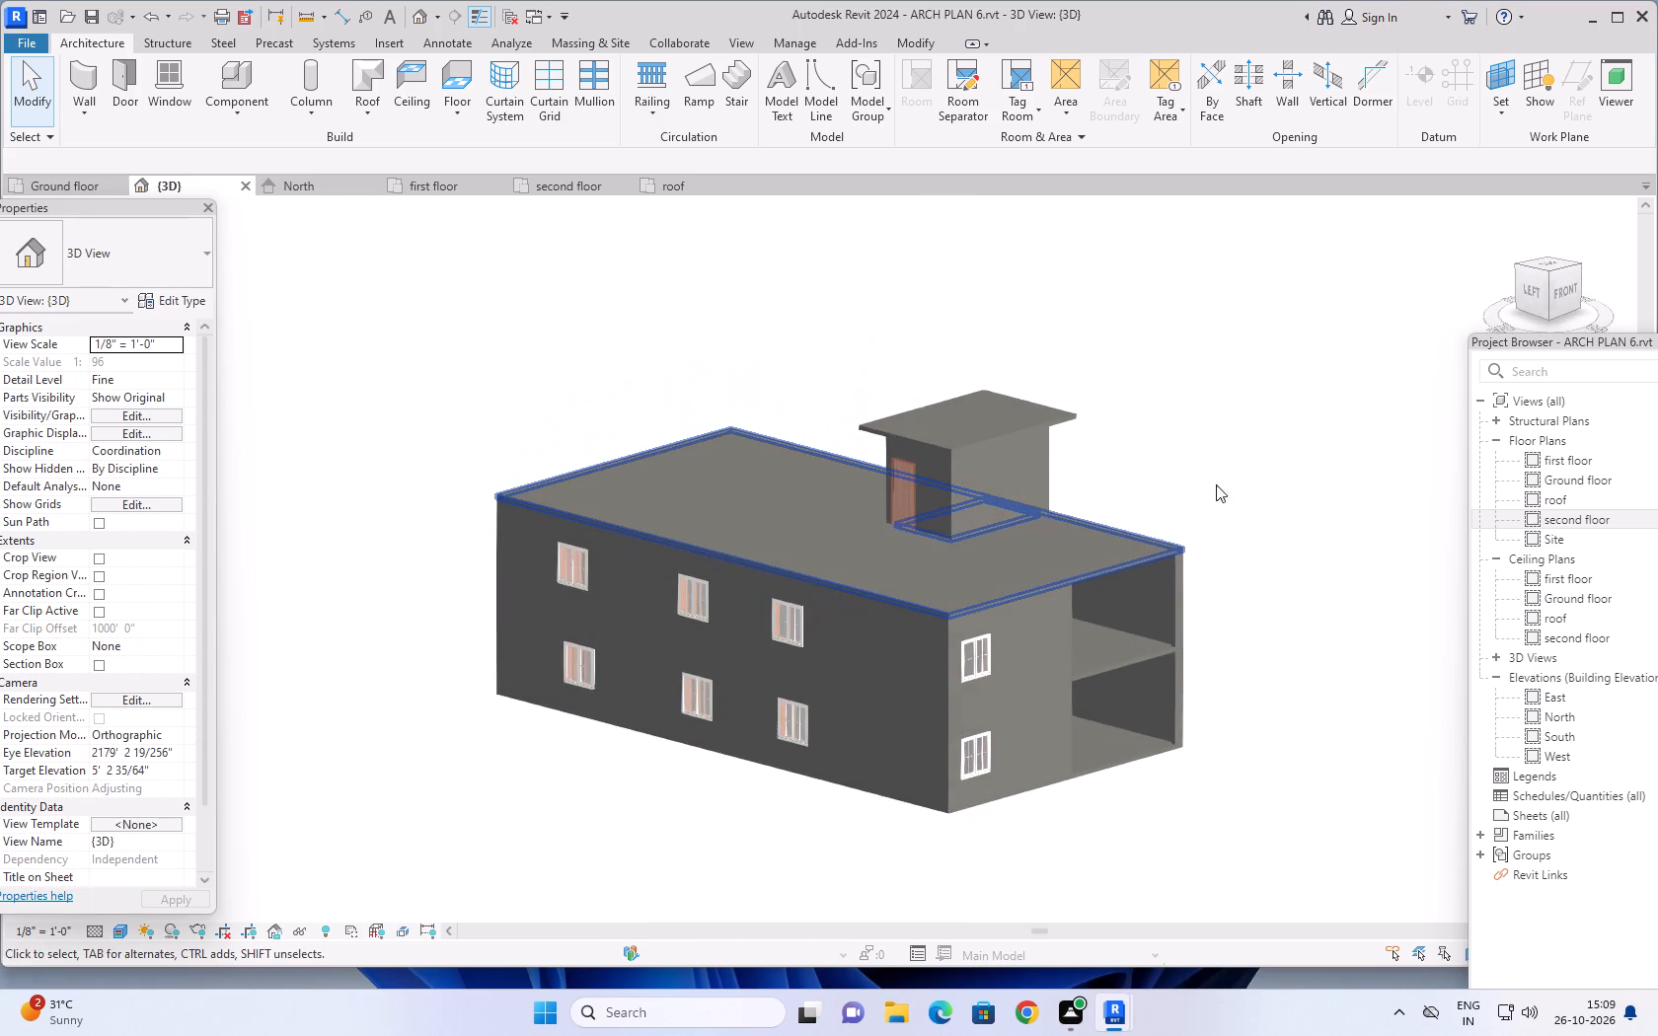
middle_click_drag(1222, 580, 979, 587)
middle_click_drag(1017, 671, 918, 675, "shift")
scroll(924, 634, "up", 4)
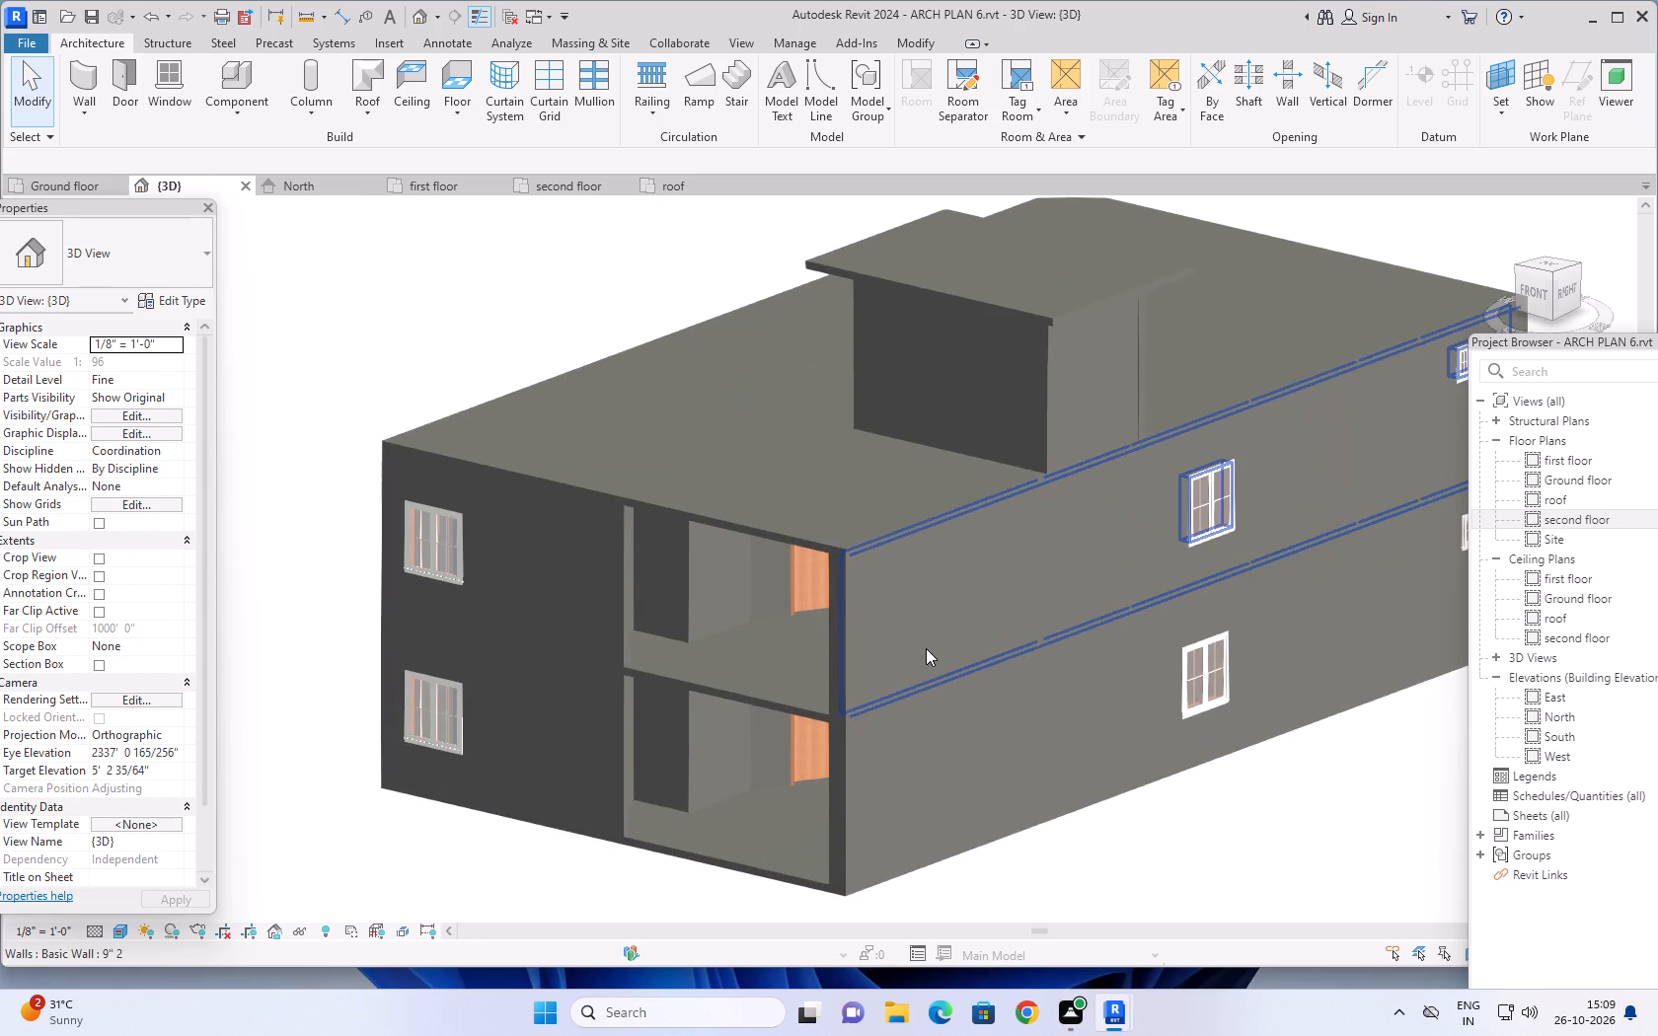
In the first floor plan, shorten the ground-floor 9" side wall beside the parking to 45'-6", ending at the stair's lower wall.
left_click(929, 796)
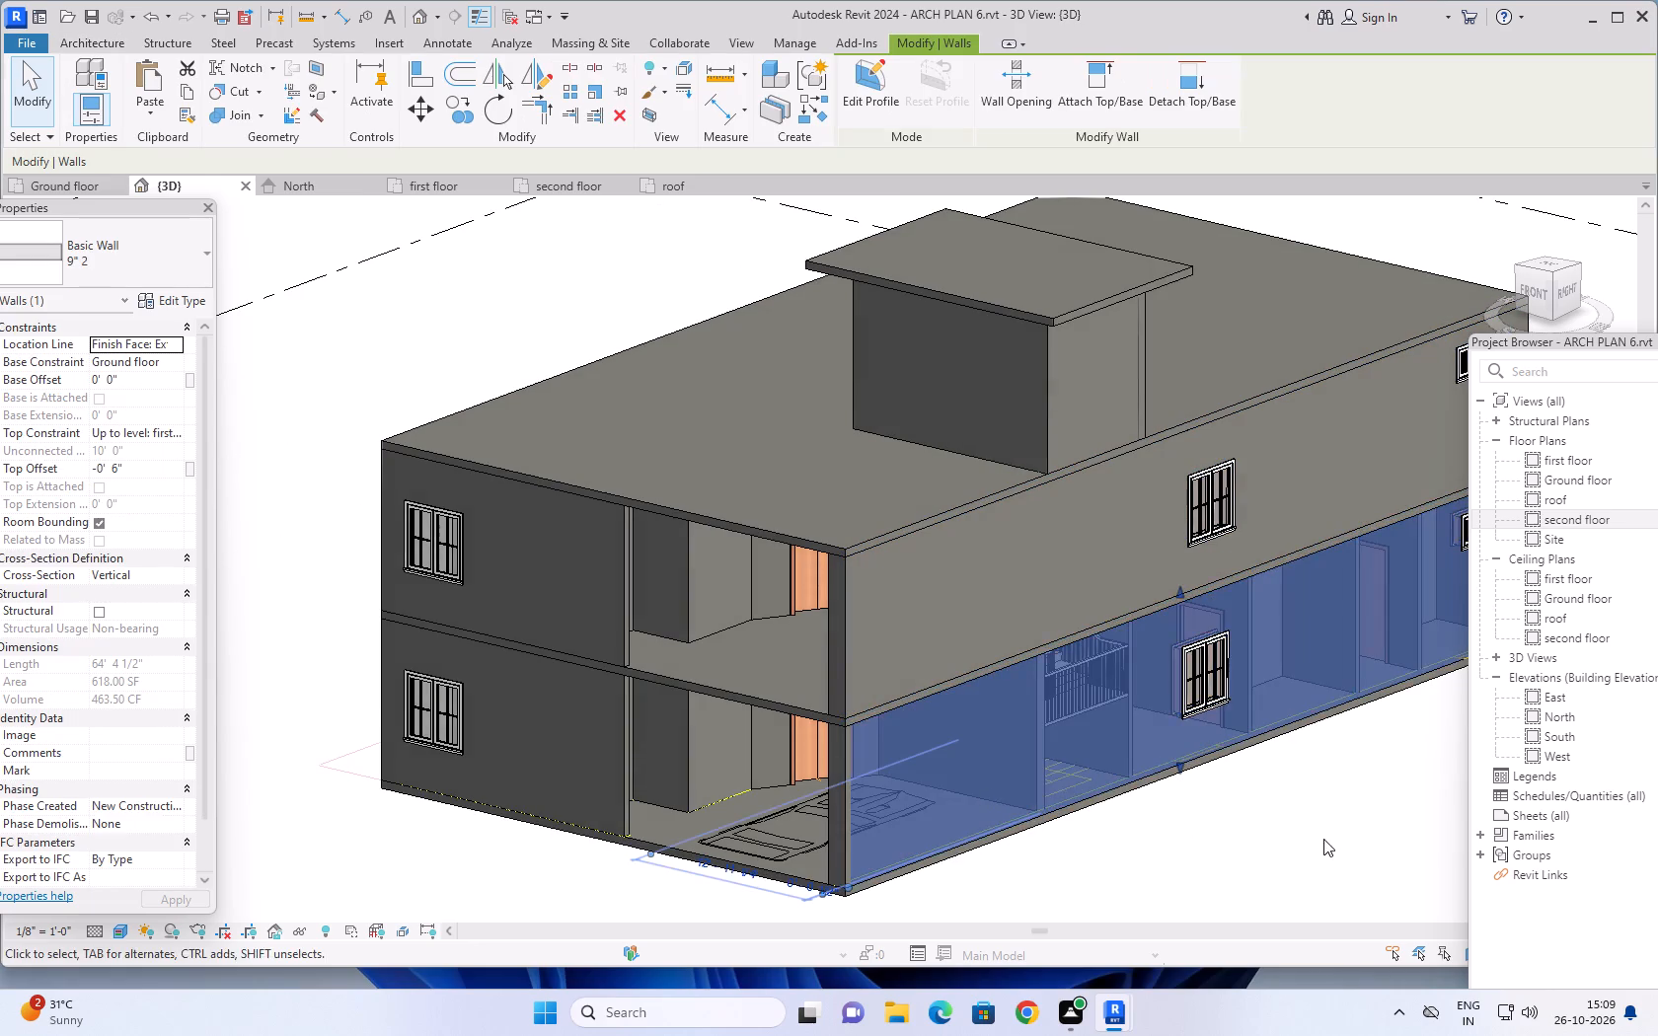
middle_click_drag(1323, 836, 1350, 717)
scroll(1350, 717, "up", 1)
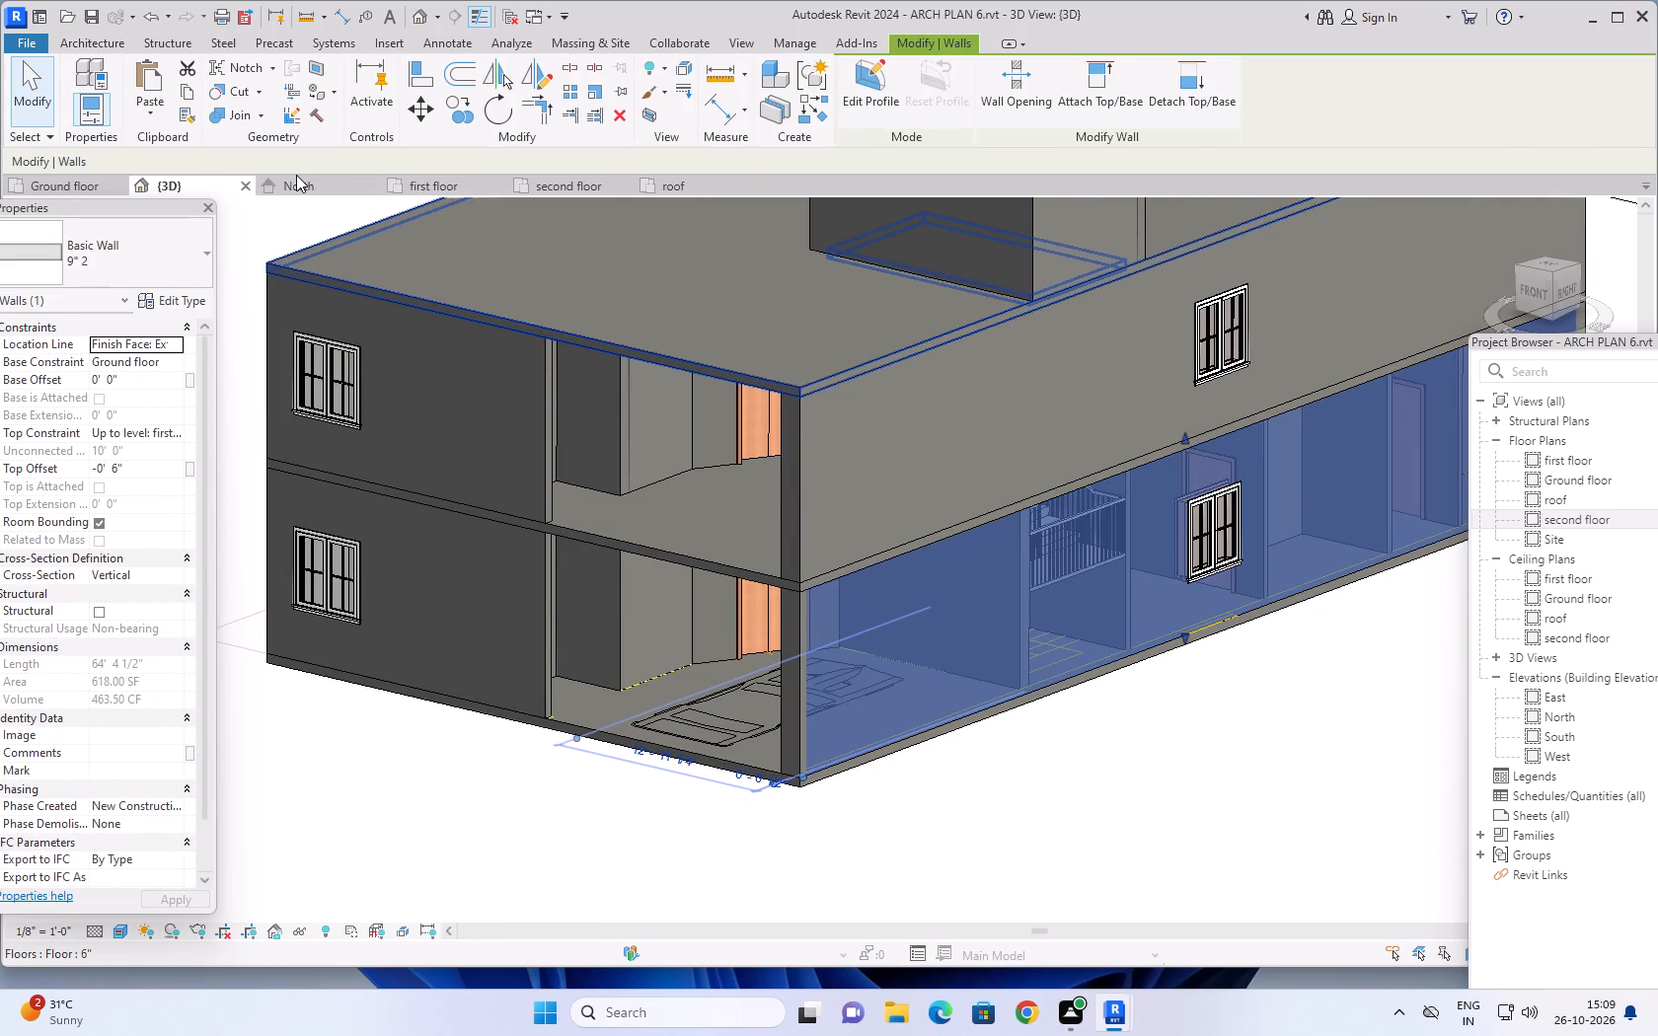
left_click(67, 183)
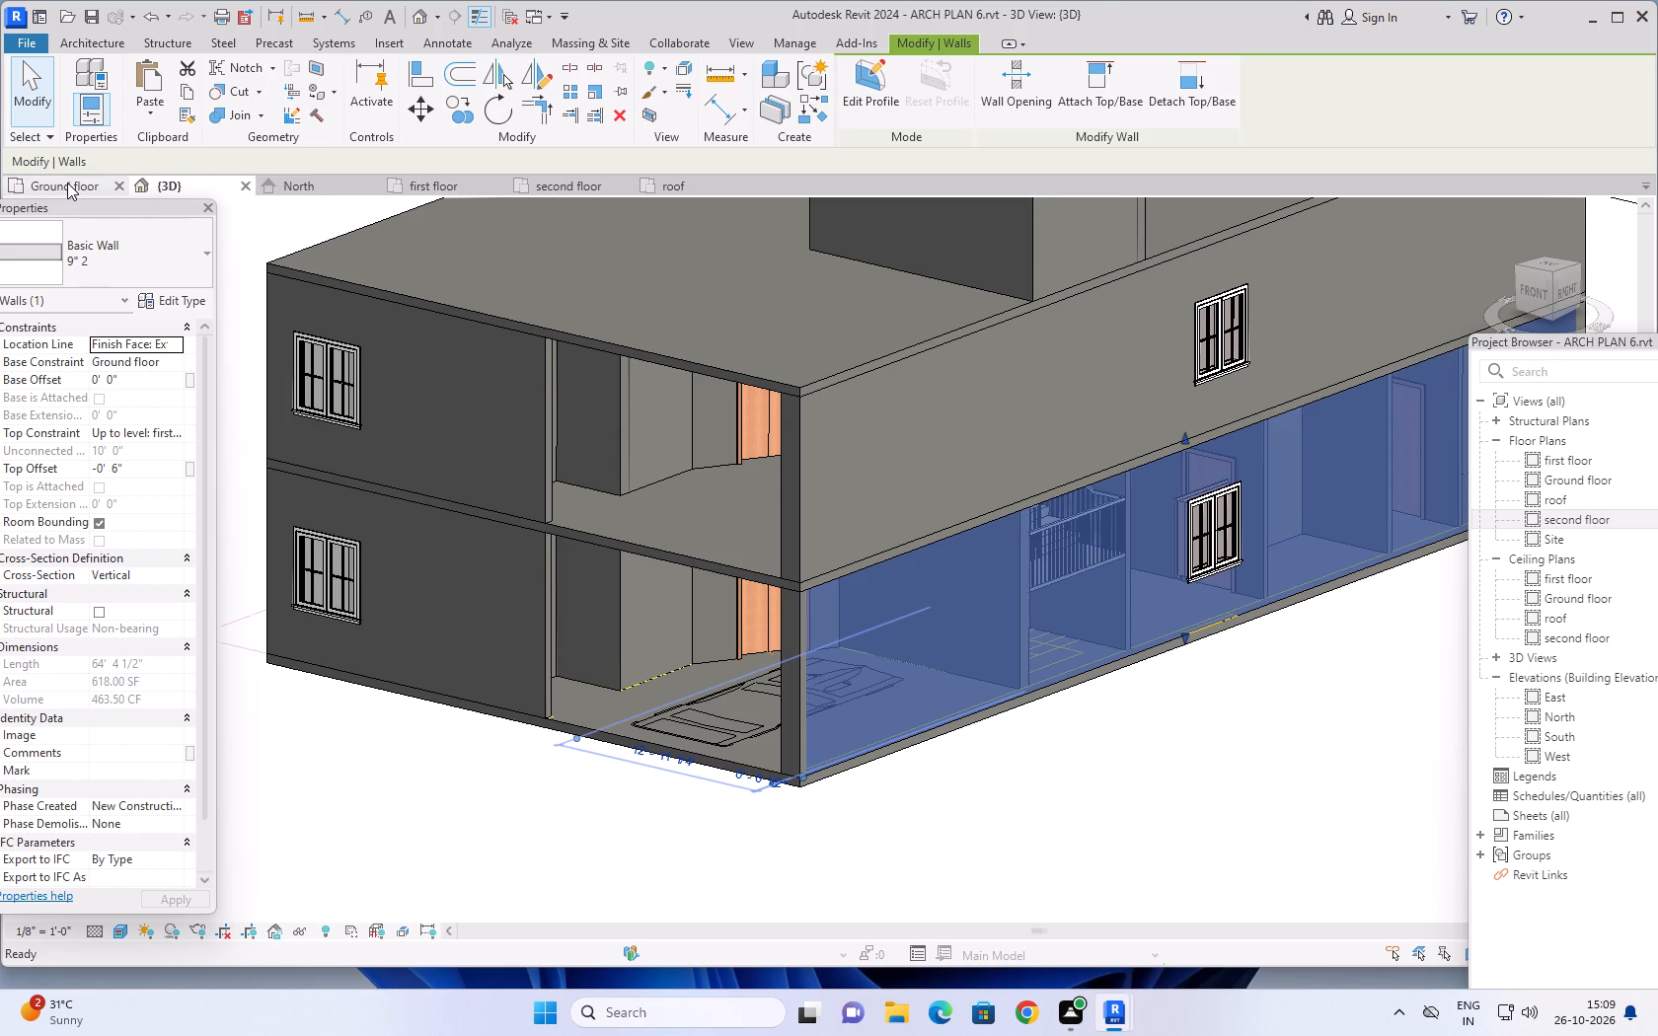
scroll(1184, 447, "down", 3)
middle_click_drag(1224, 490, 1069, 401)
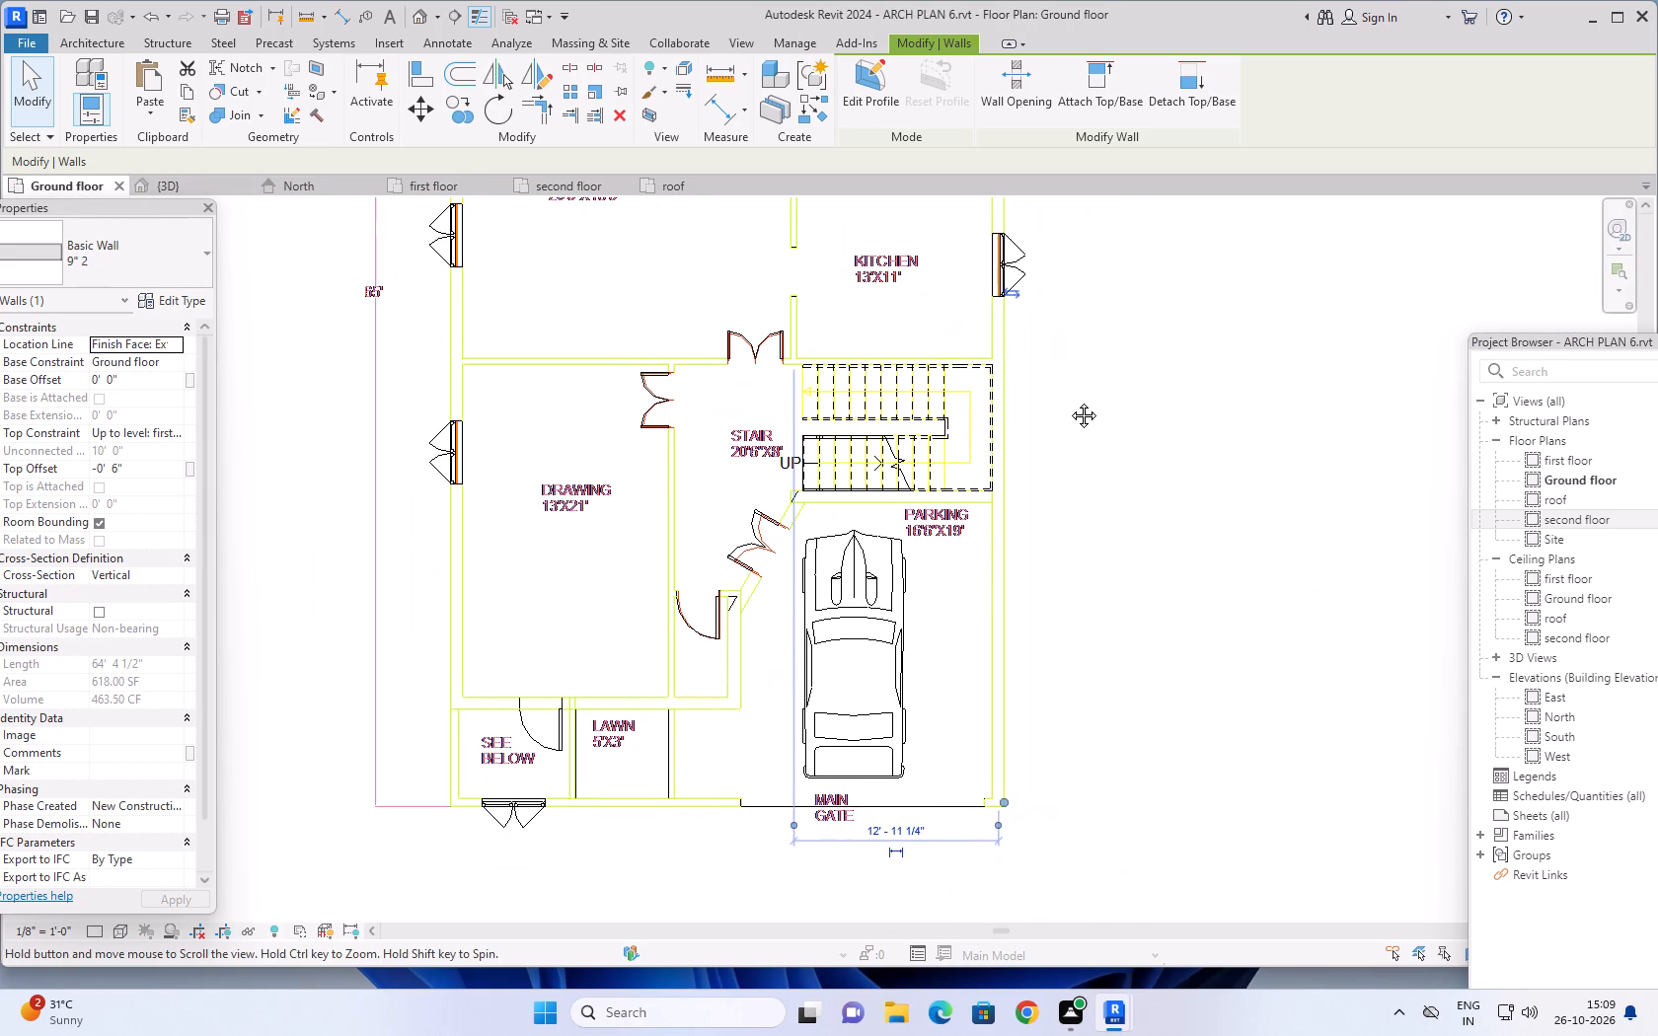
middle_click_drag(1069, 401, 1106, 420)
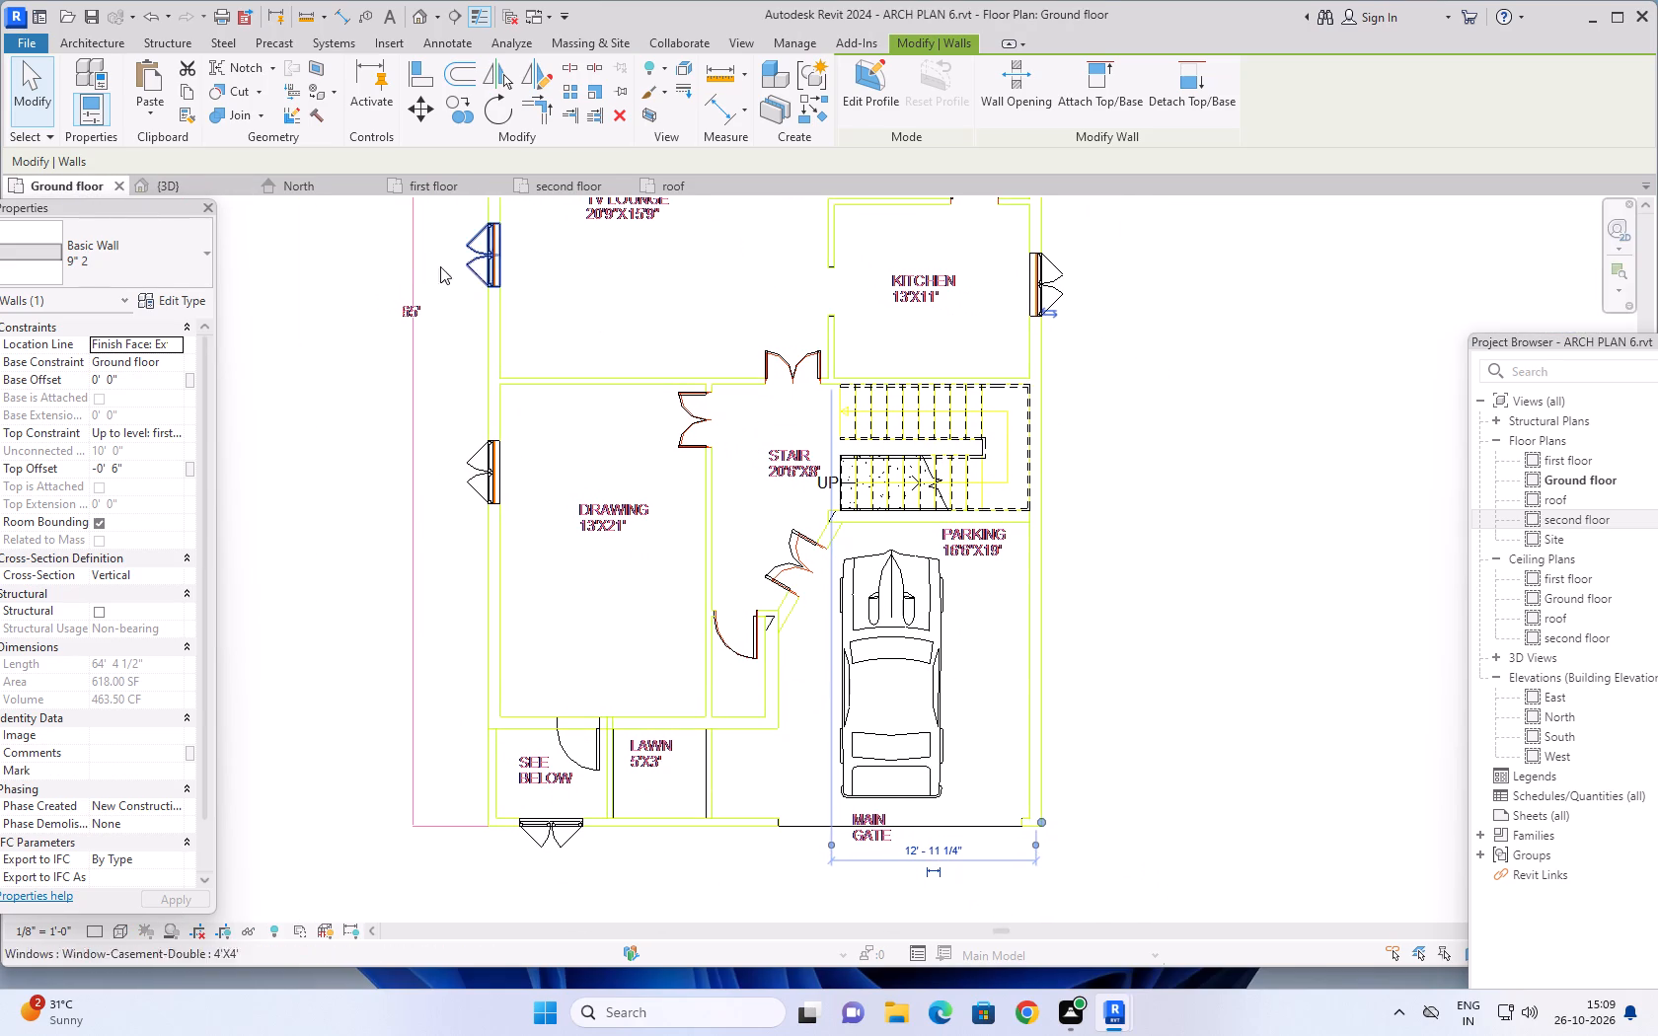
left_click(442, 182)
scroll(1192, 523, "down", 3)
middle_click_drag(1197, 523, 1107, 385)
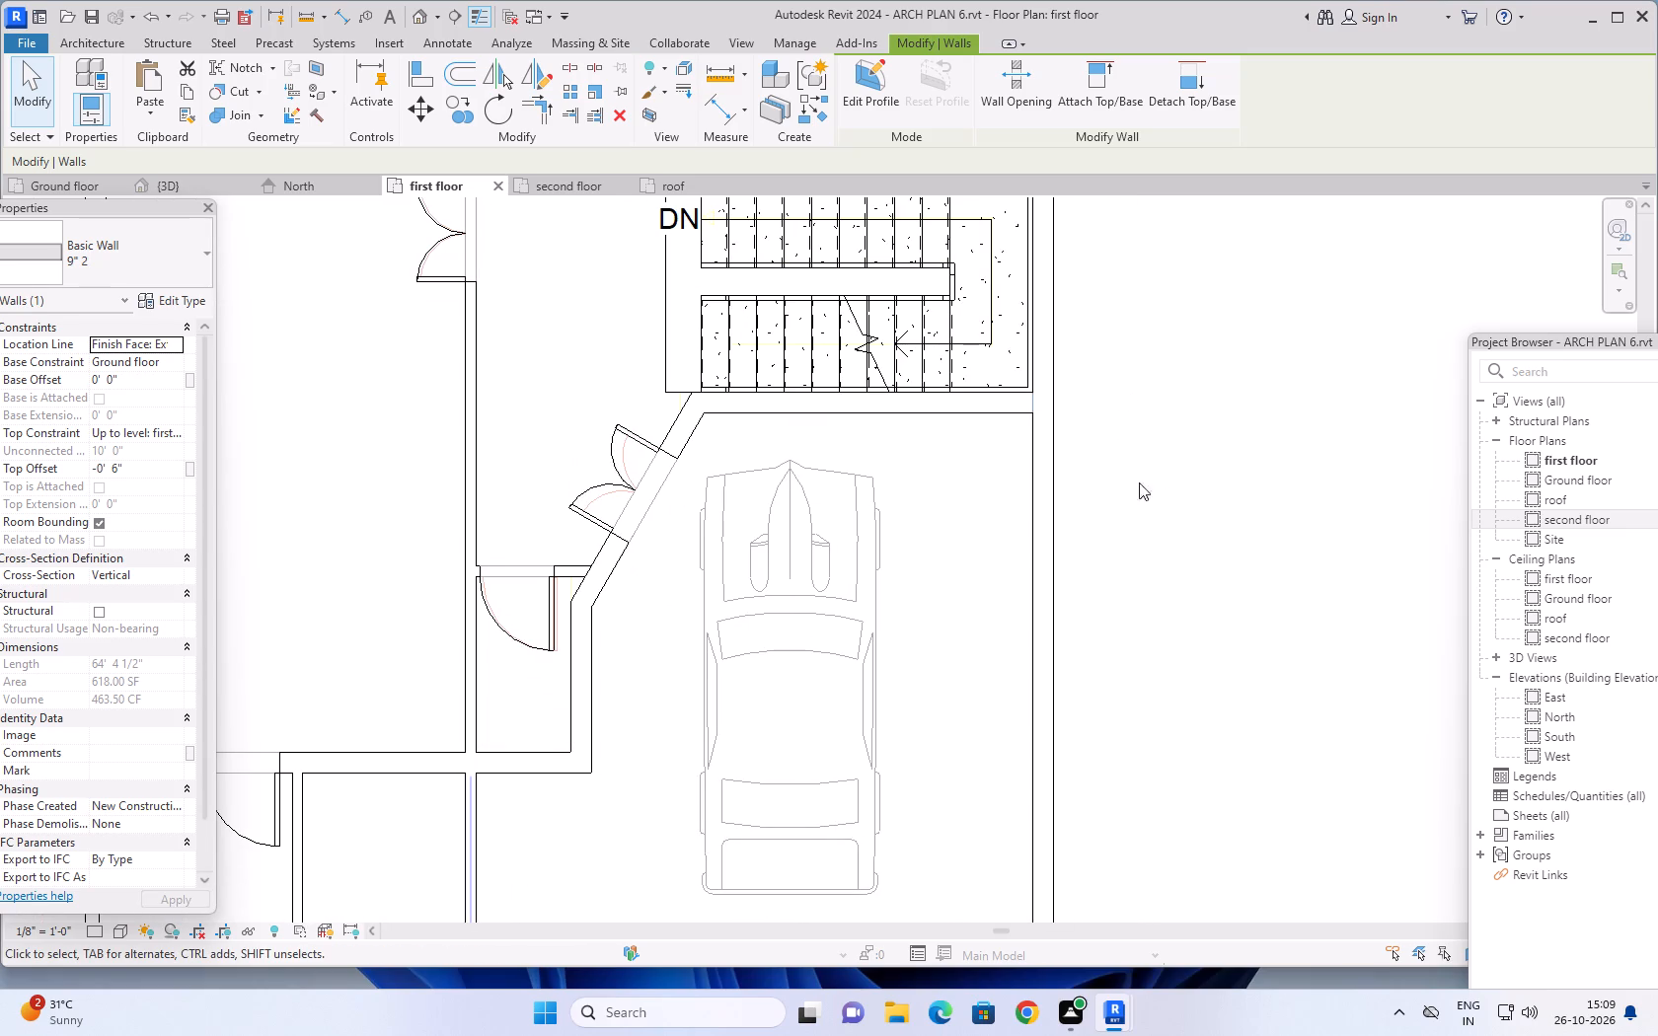
left_click(1052, 554)
scroll(1116, 546, "down", 4)
middle_click_drag(1161, 555, 1142, 520)
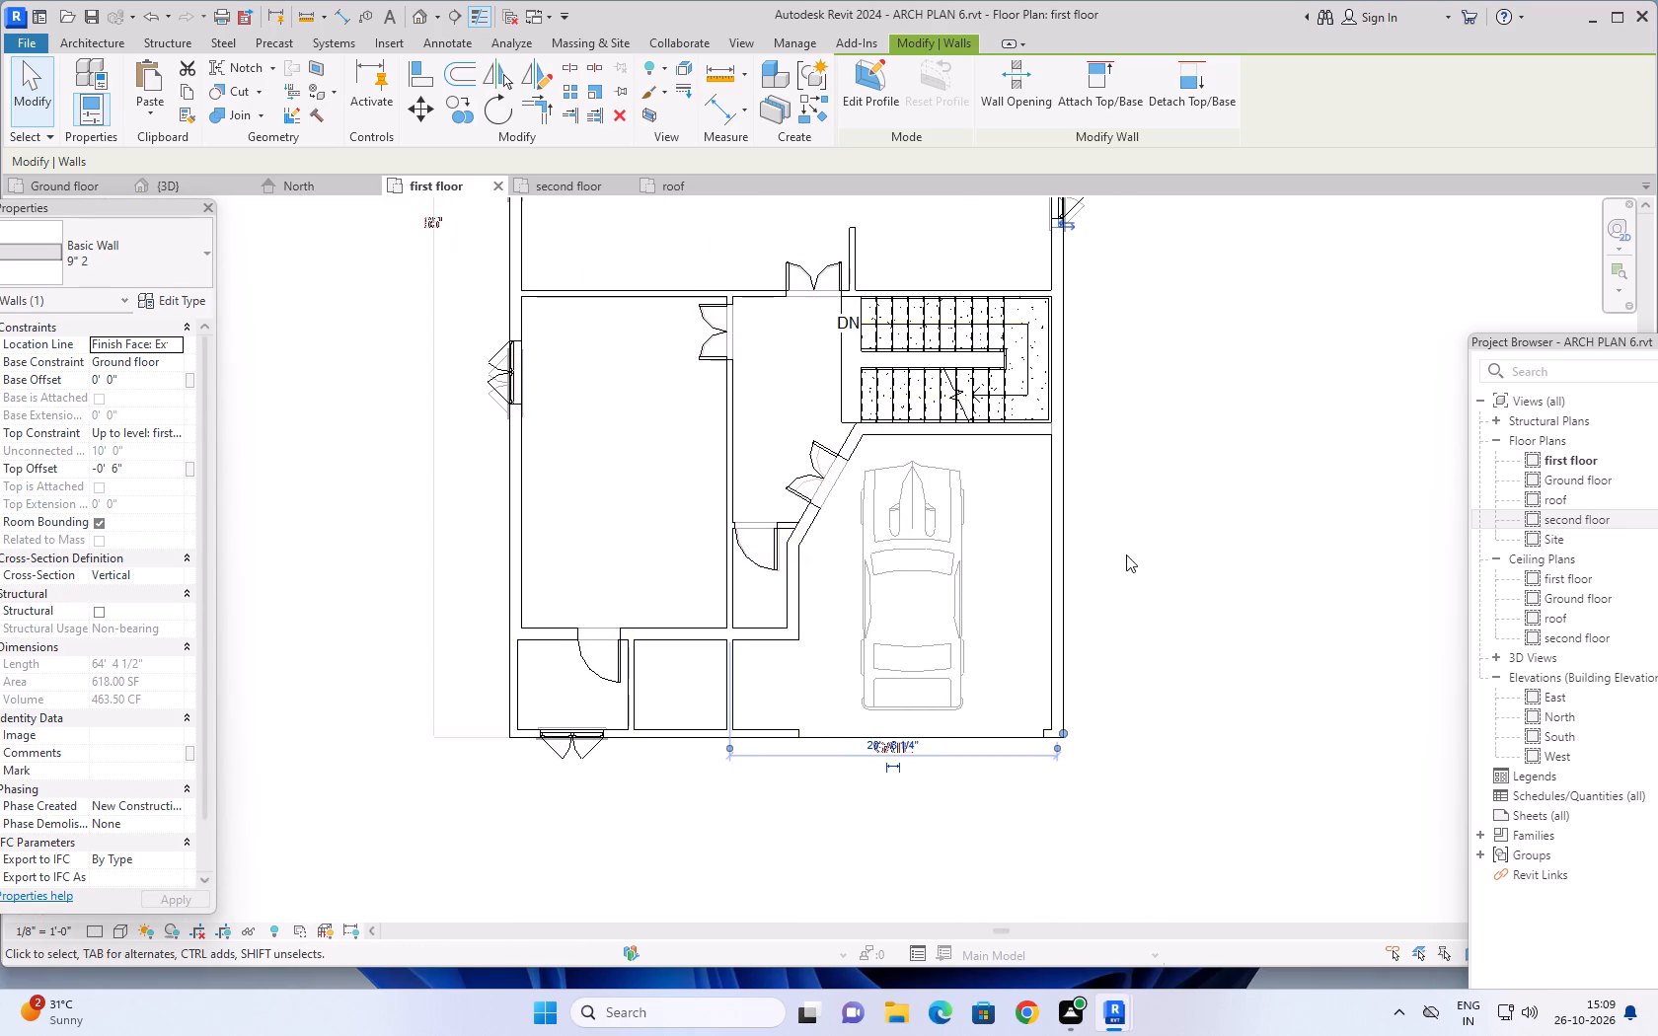
middle_click_drag(1122, 571, 970, 629)
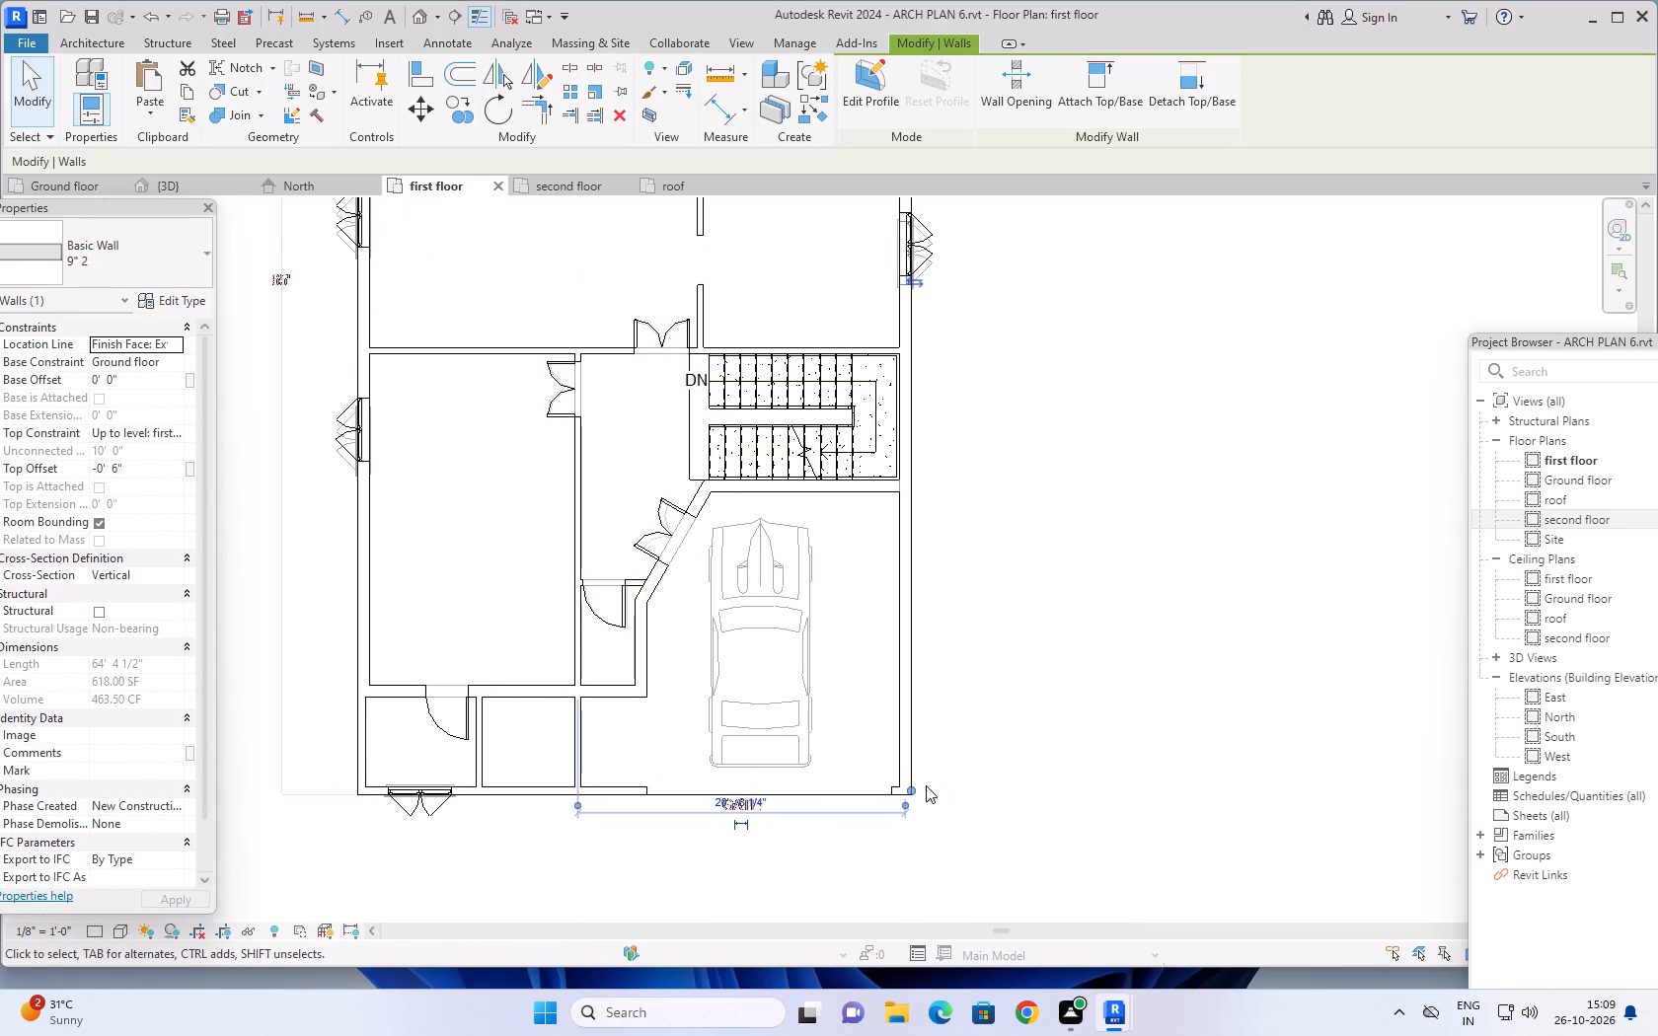
left_click_drag(912, 788, 909, 546)
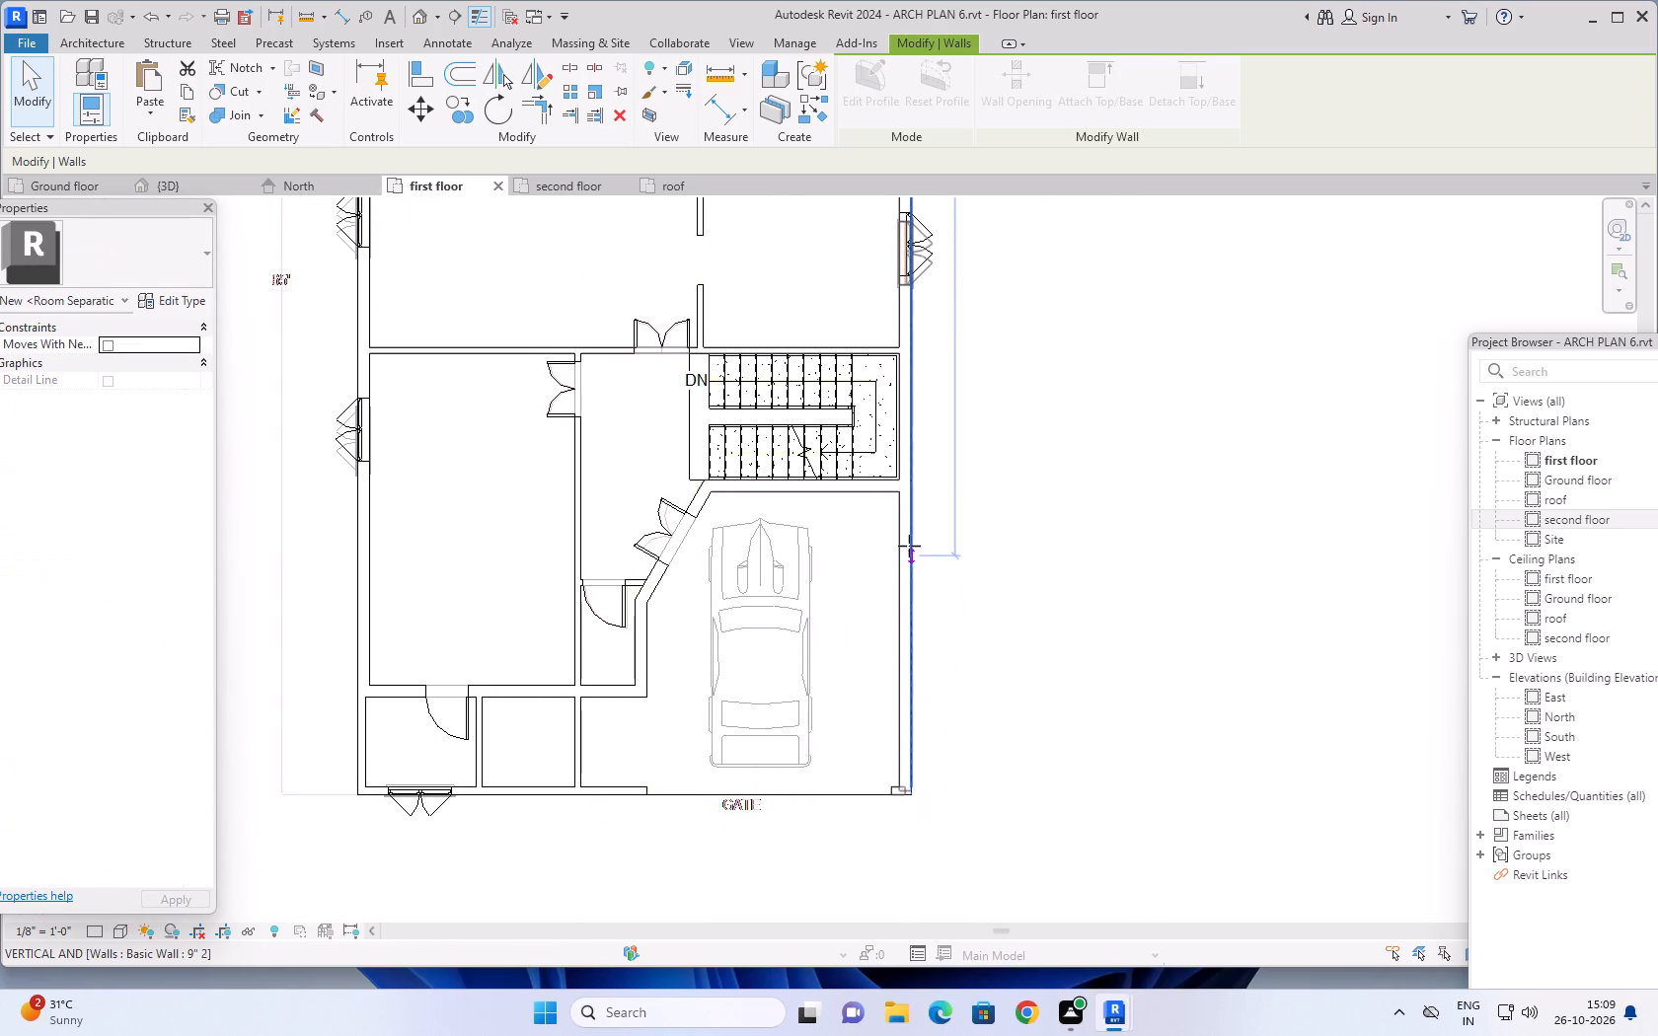
left_click_drag(909, 546, 908, 492)
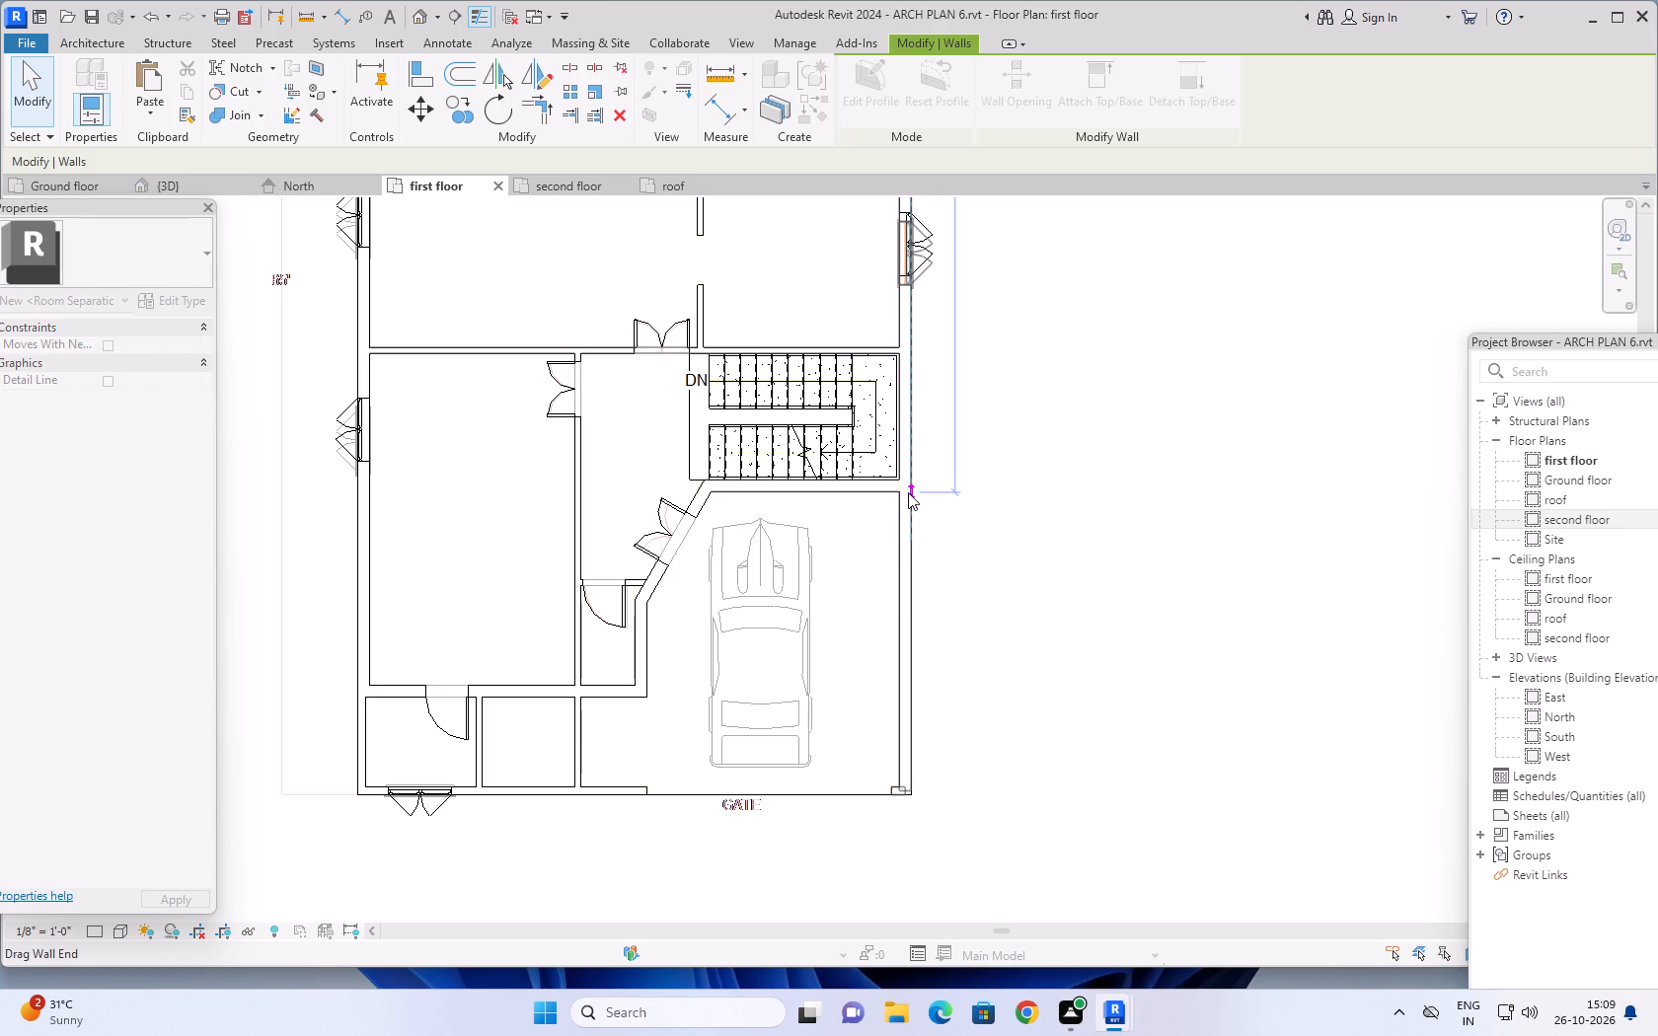
Shorten the first-floor 6" front wall to about 13'-8", ending at the partition beside the open front area.
scroll(588, 799, "up", 2)
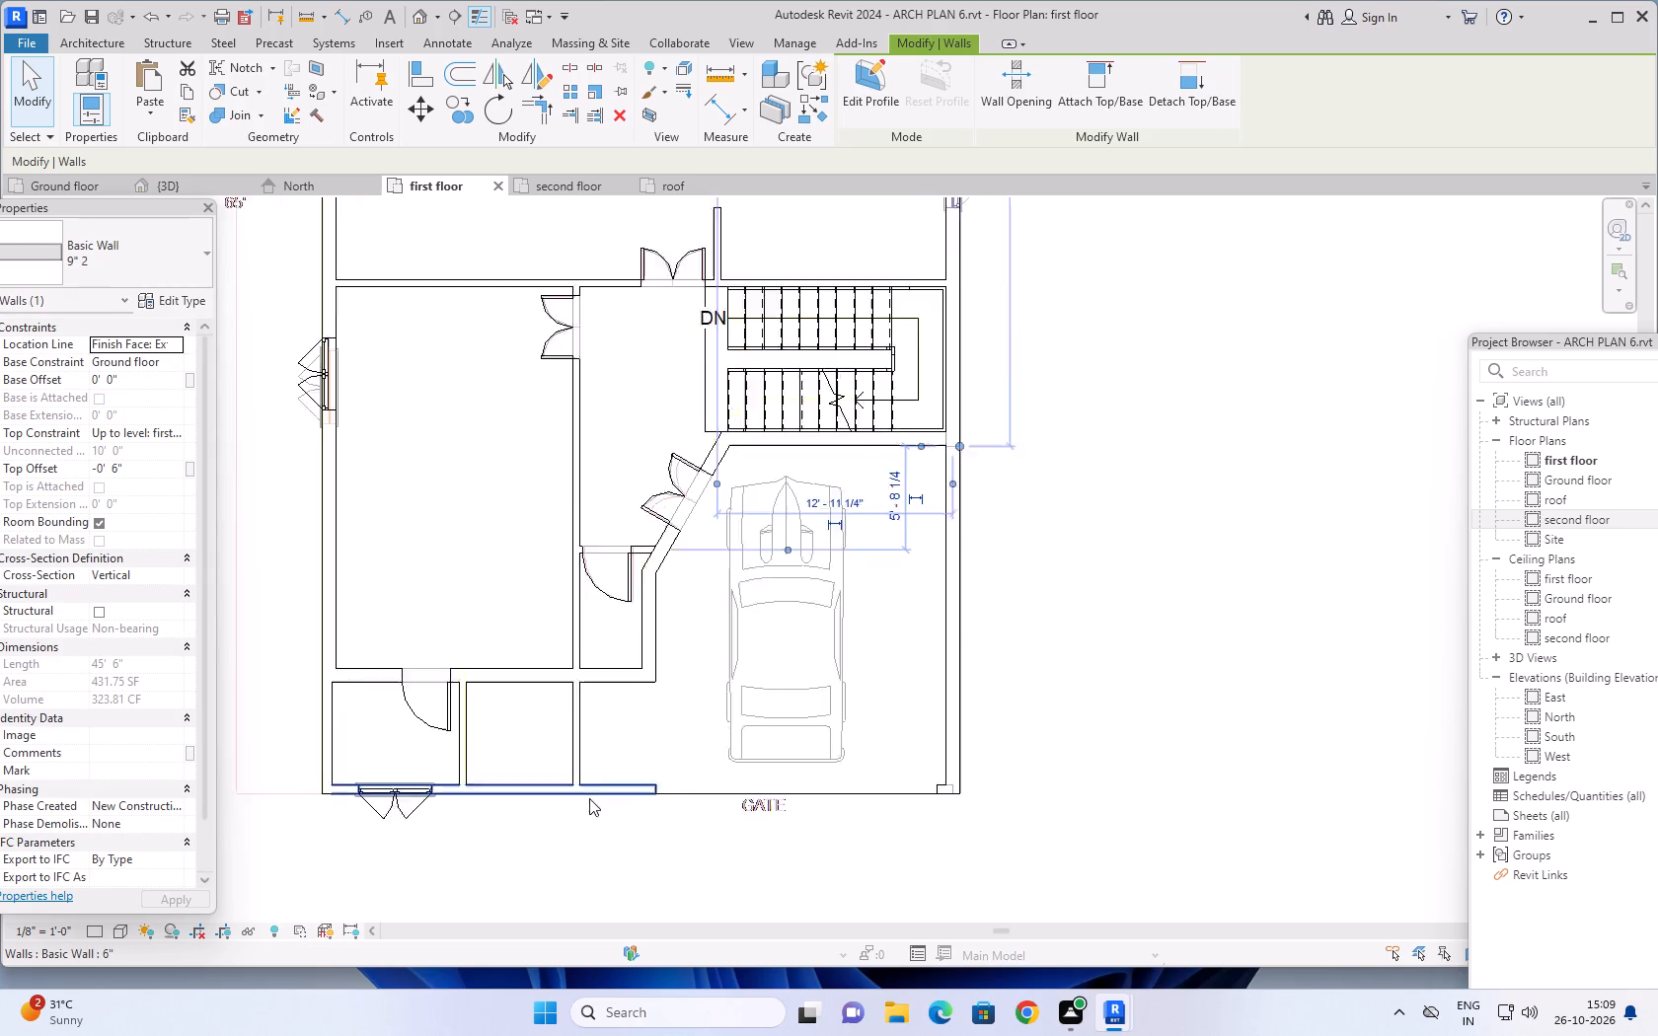
scroll(589, 798, "up", 1)
left_click(598, 784)
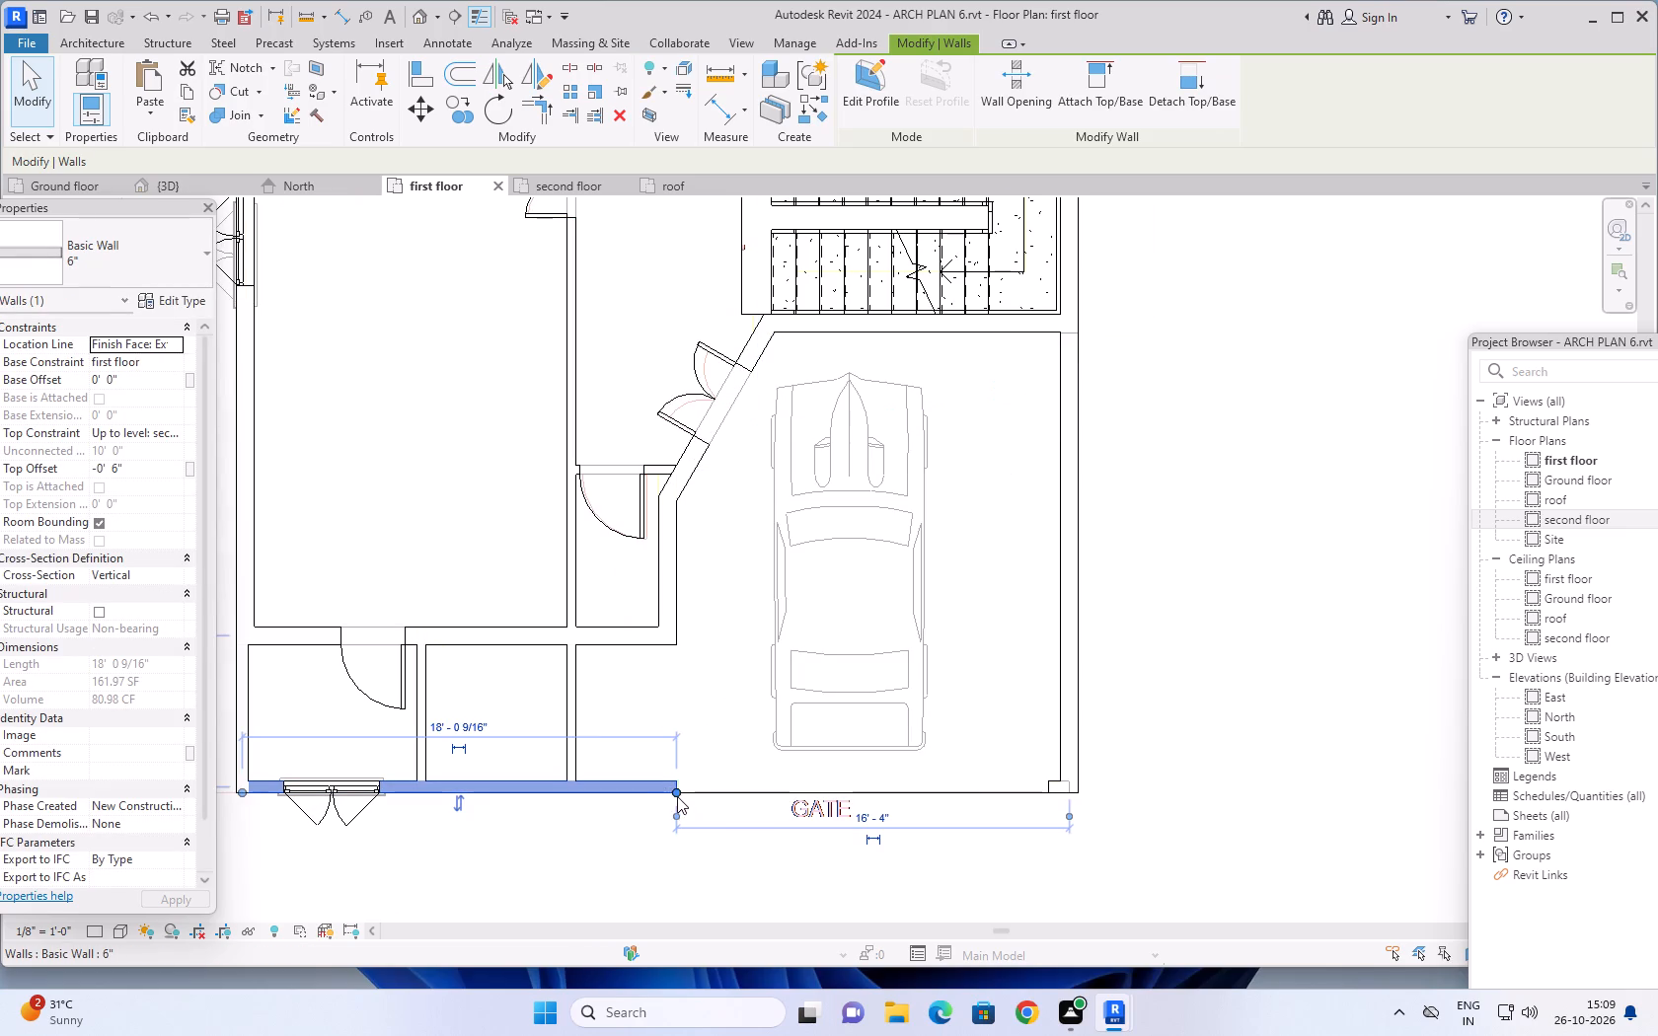
left_click_drag(677, 794, 585, 788)
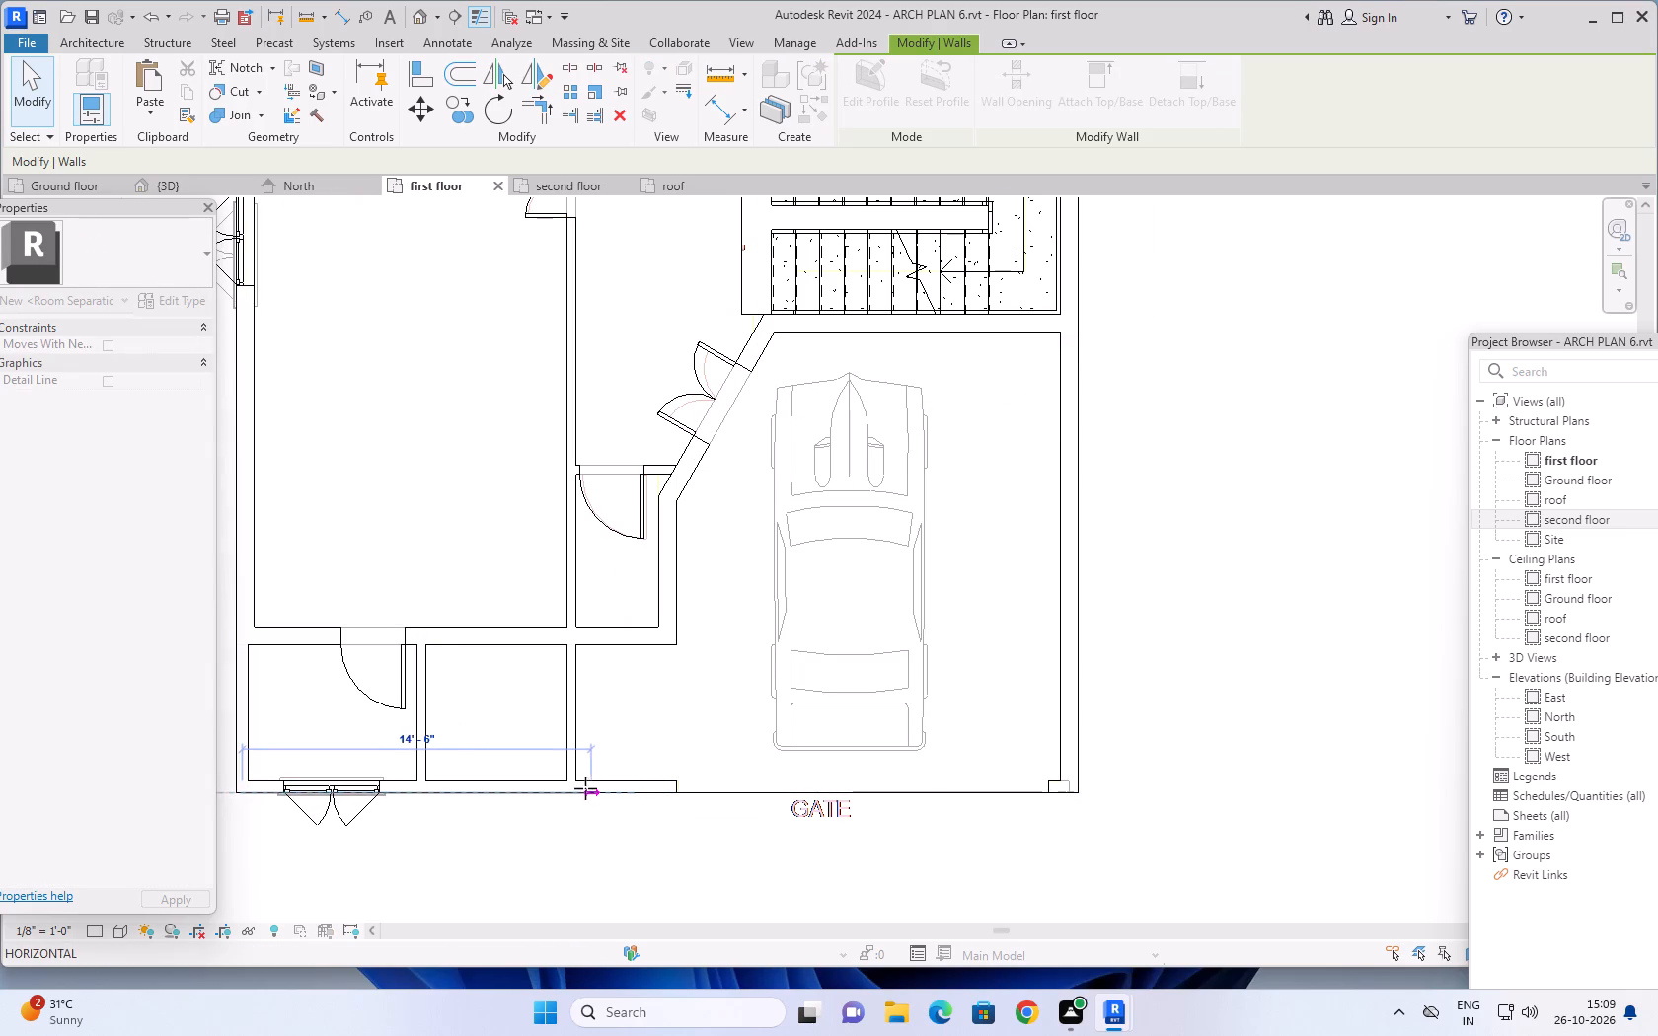
left_click_drag(585, 788, 579, 790)
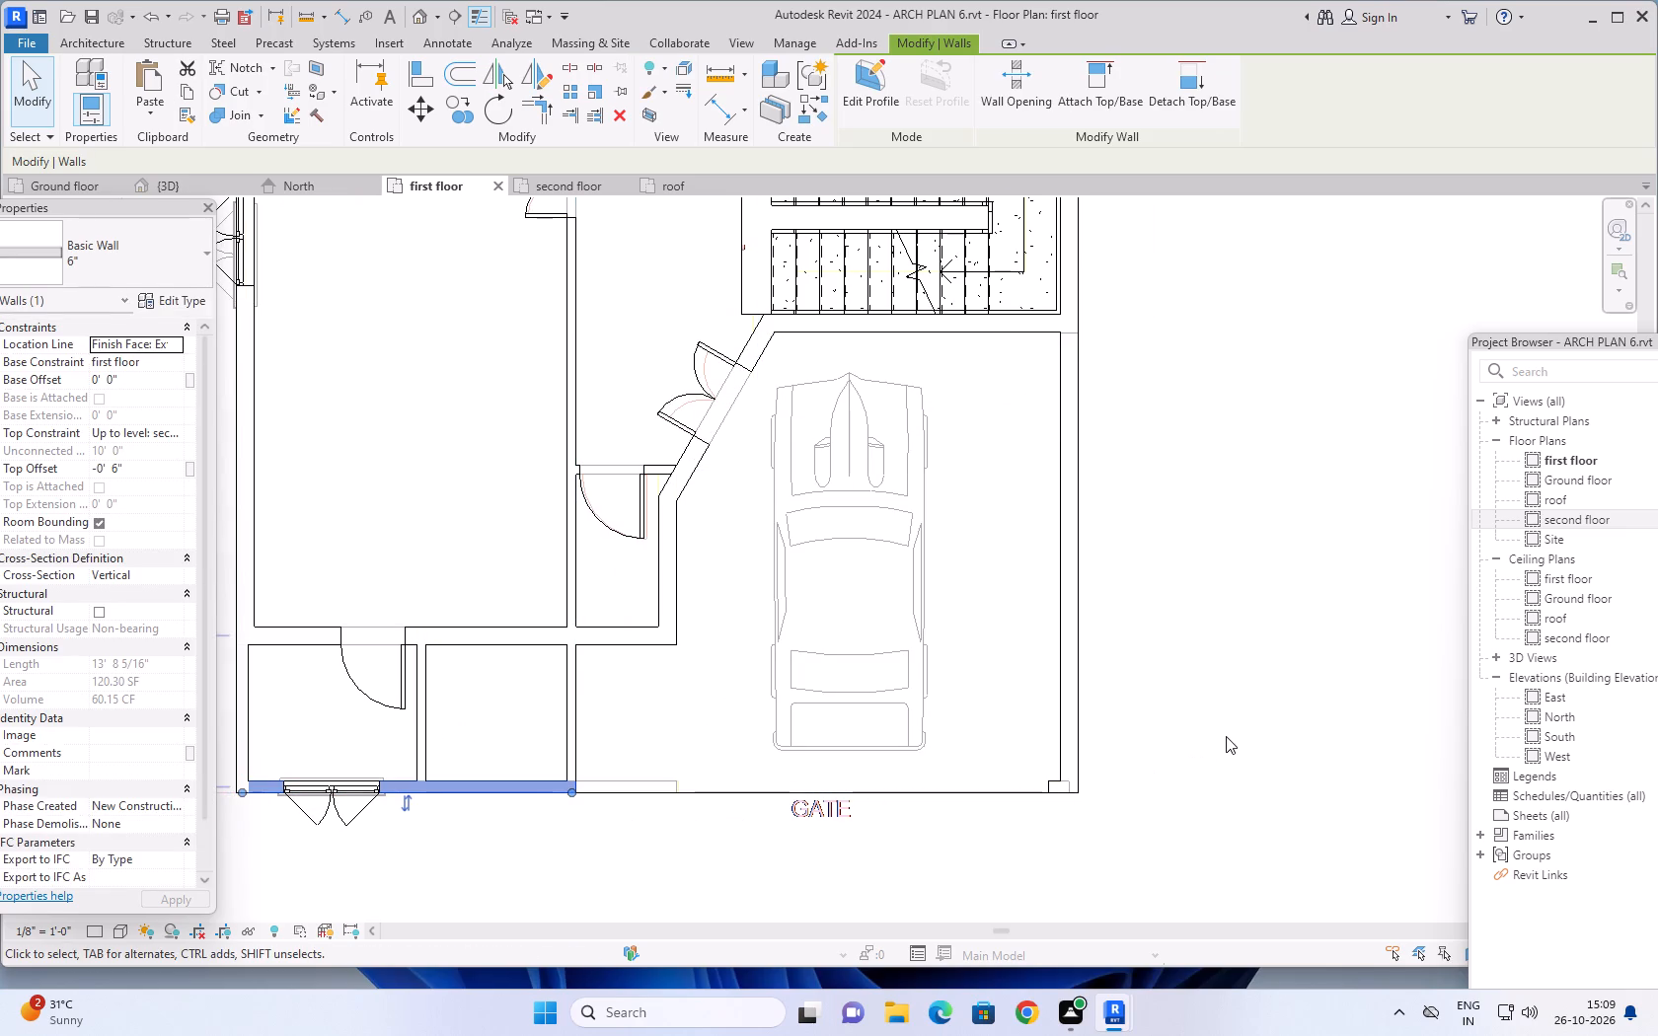
key("Escape")
middle_click_drag(1242, 625, 1184, 602)
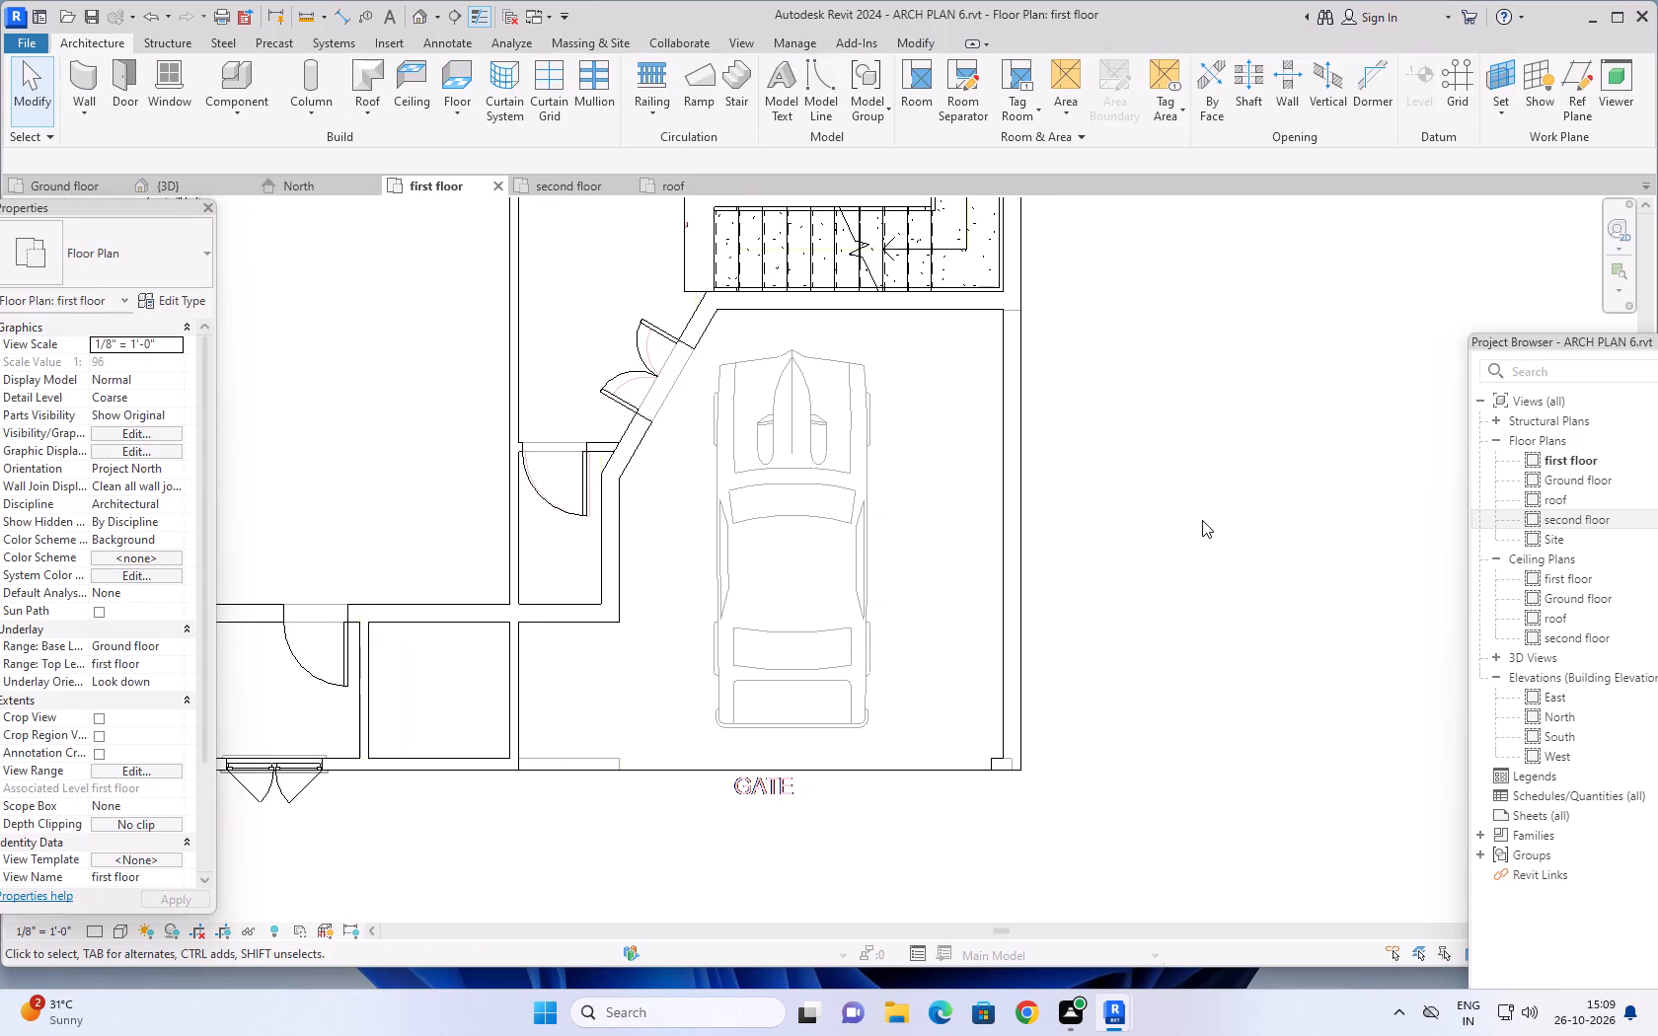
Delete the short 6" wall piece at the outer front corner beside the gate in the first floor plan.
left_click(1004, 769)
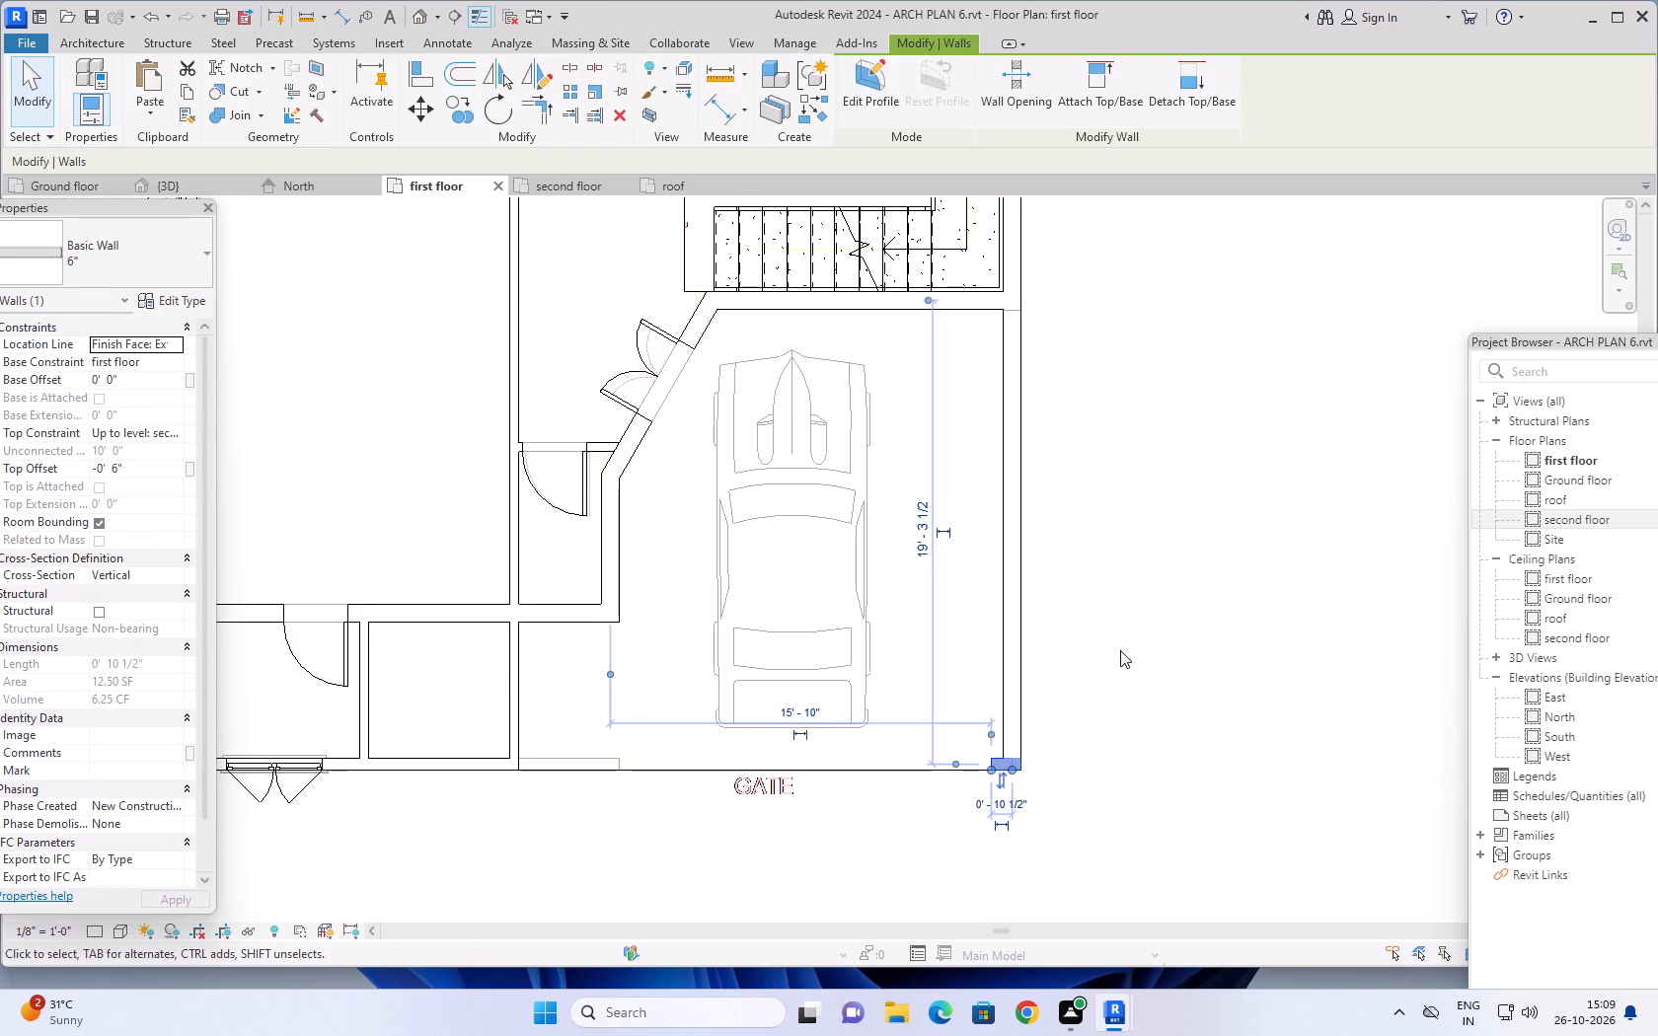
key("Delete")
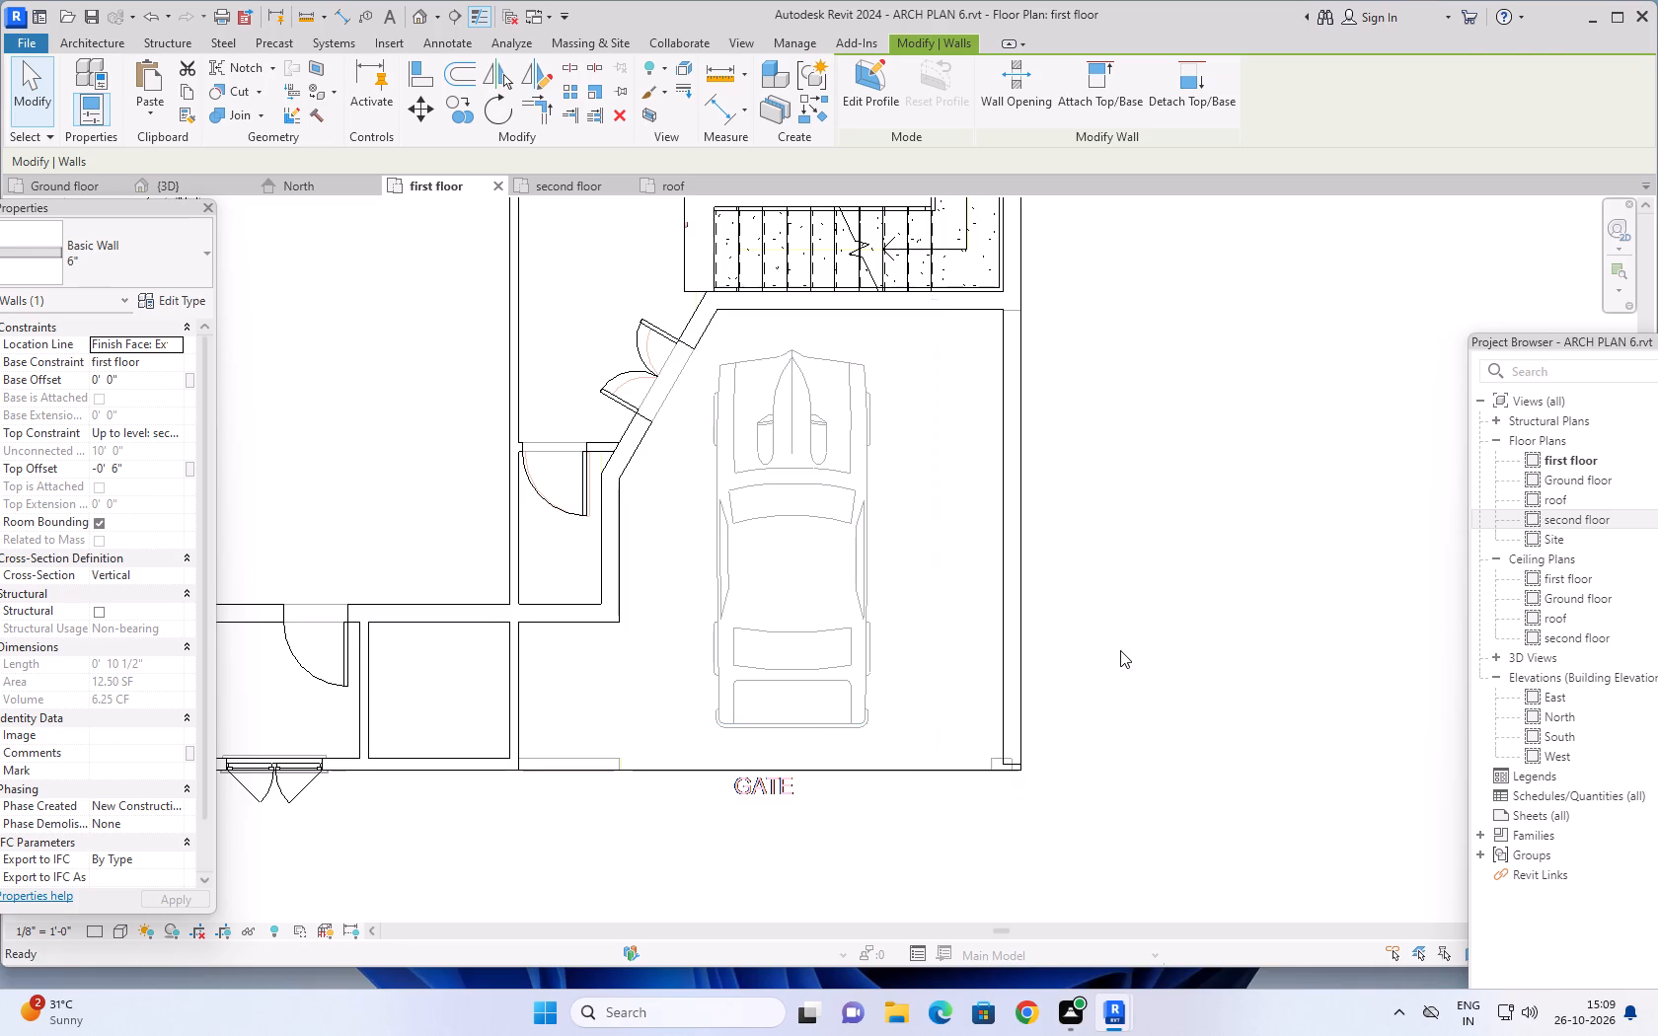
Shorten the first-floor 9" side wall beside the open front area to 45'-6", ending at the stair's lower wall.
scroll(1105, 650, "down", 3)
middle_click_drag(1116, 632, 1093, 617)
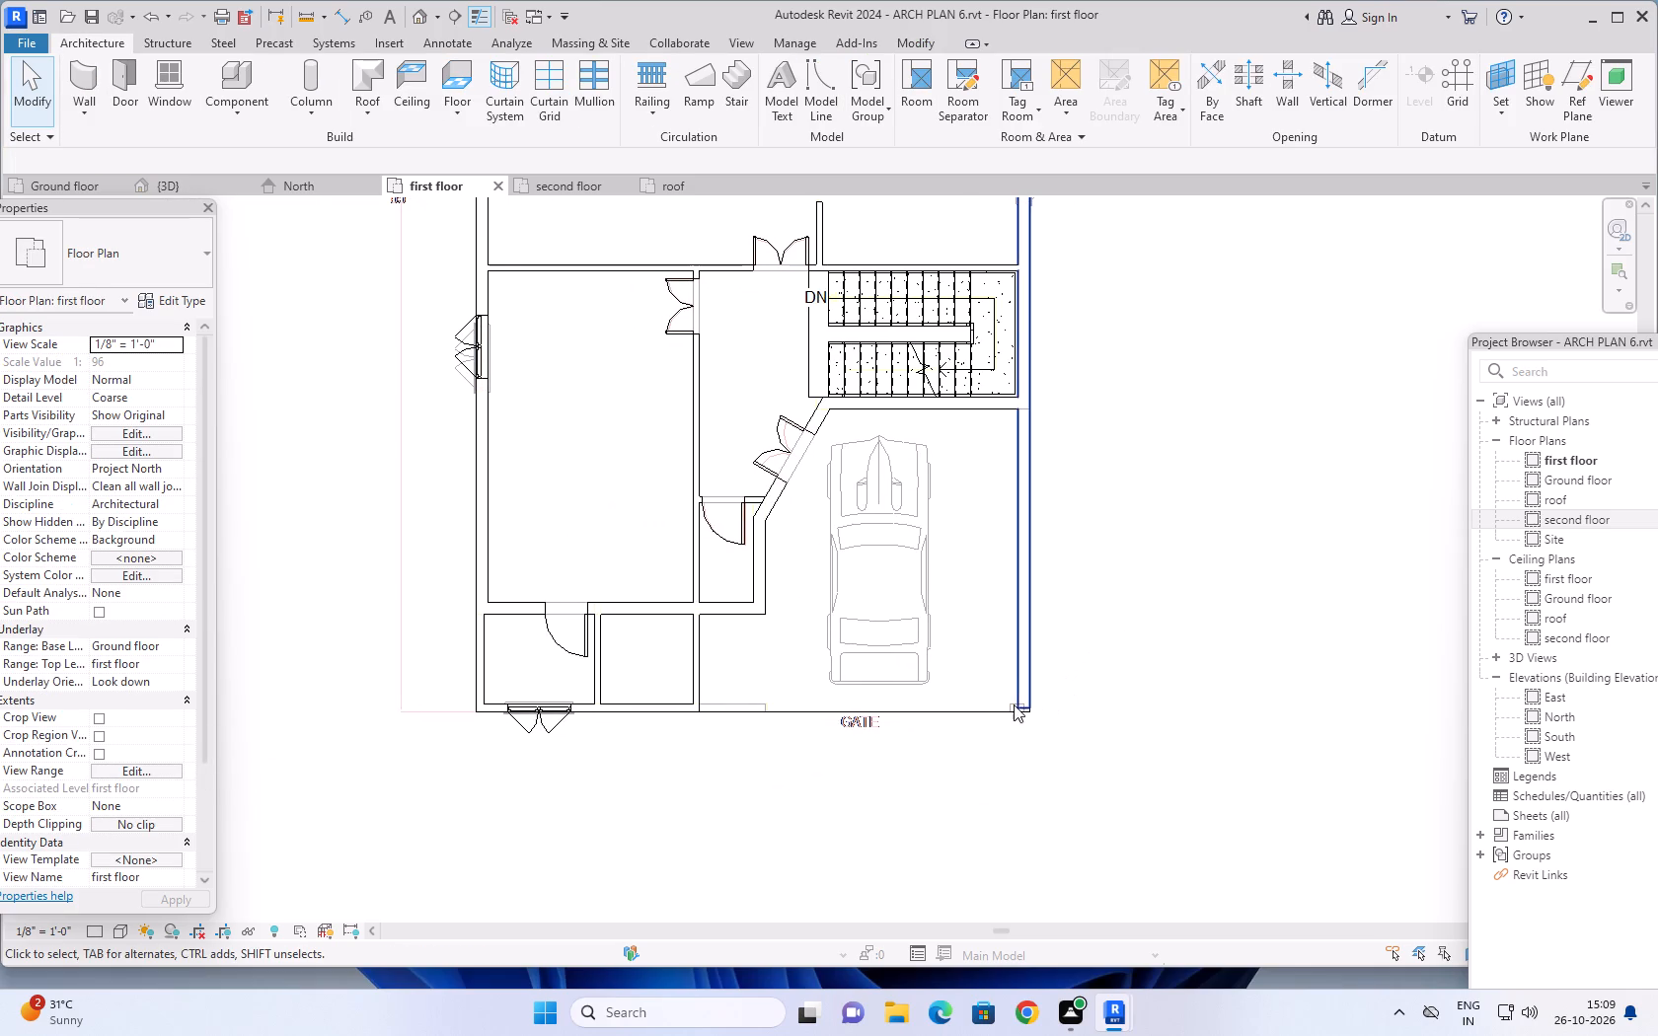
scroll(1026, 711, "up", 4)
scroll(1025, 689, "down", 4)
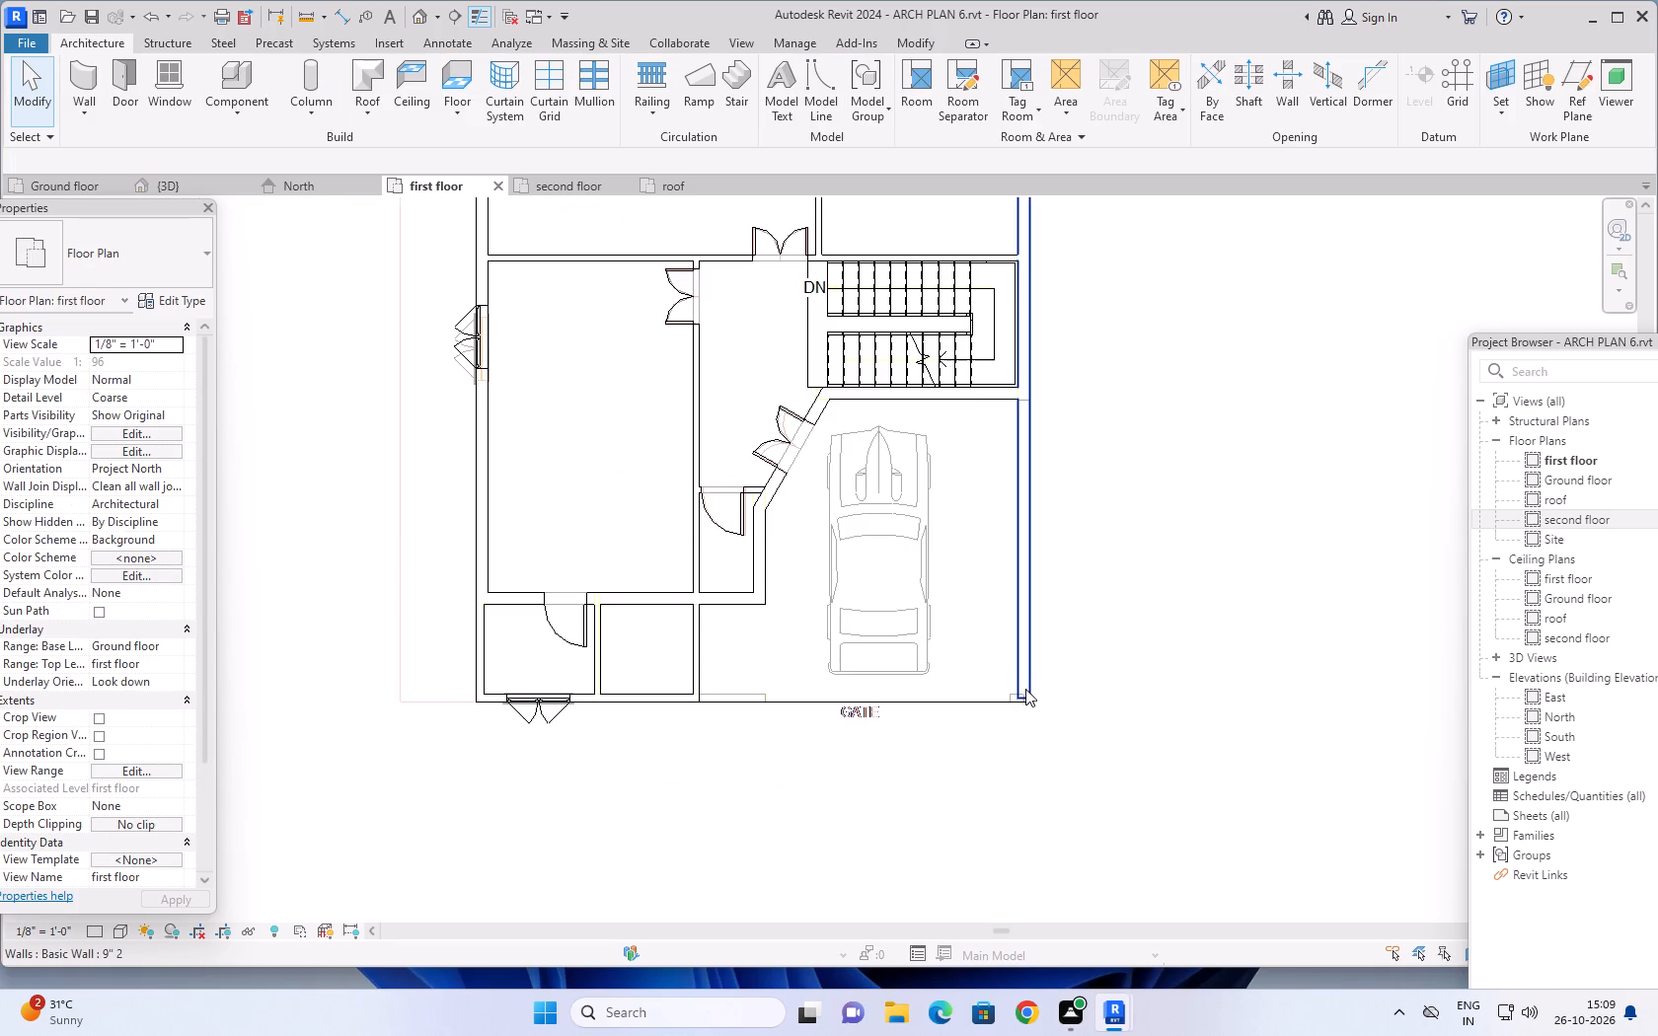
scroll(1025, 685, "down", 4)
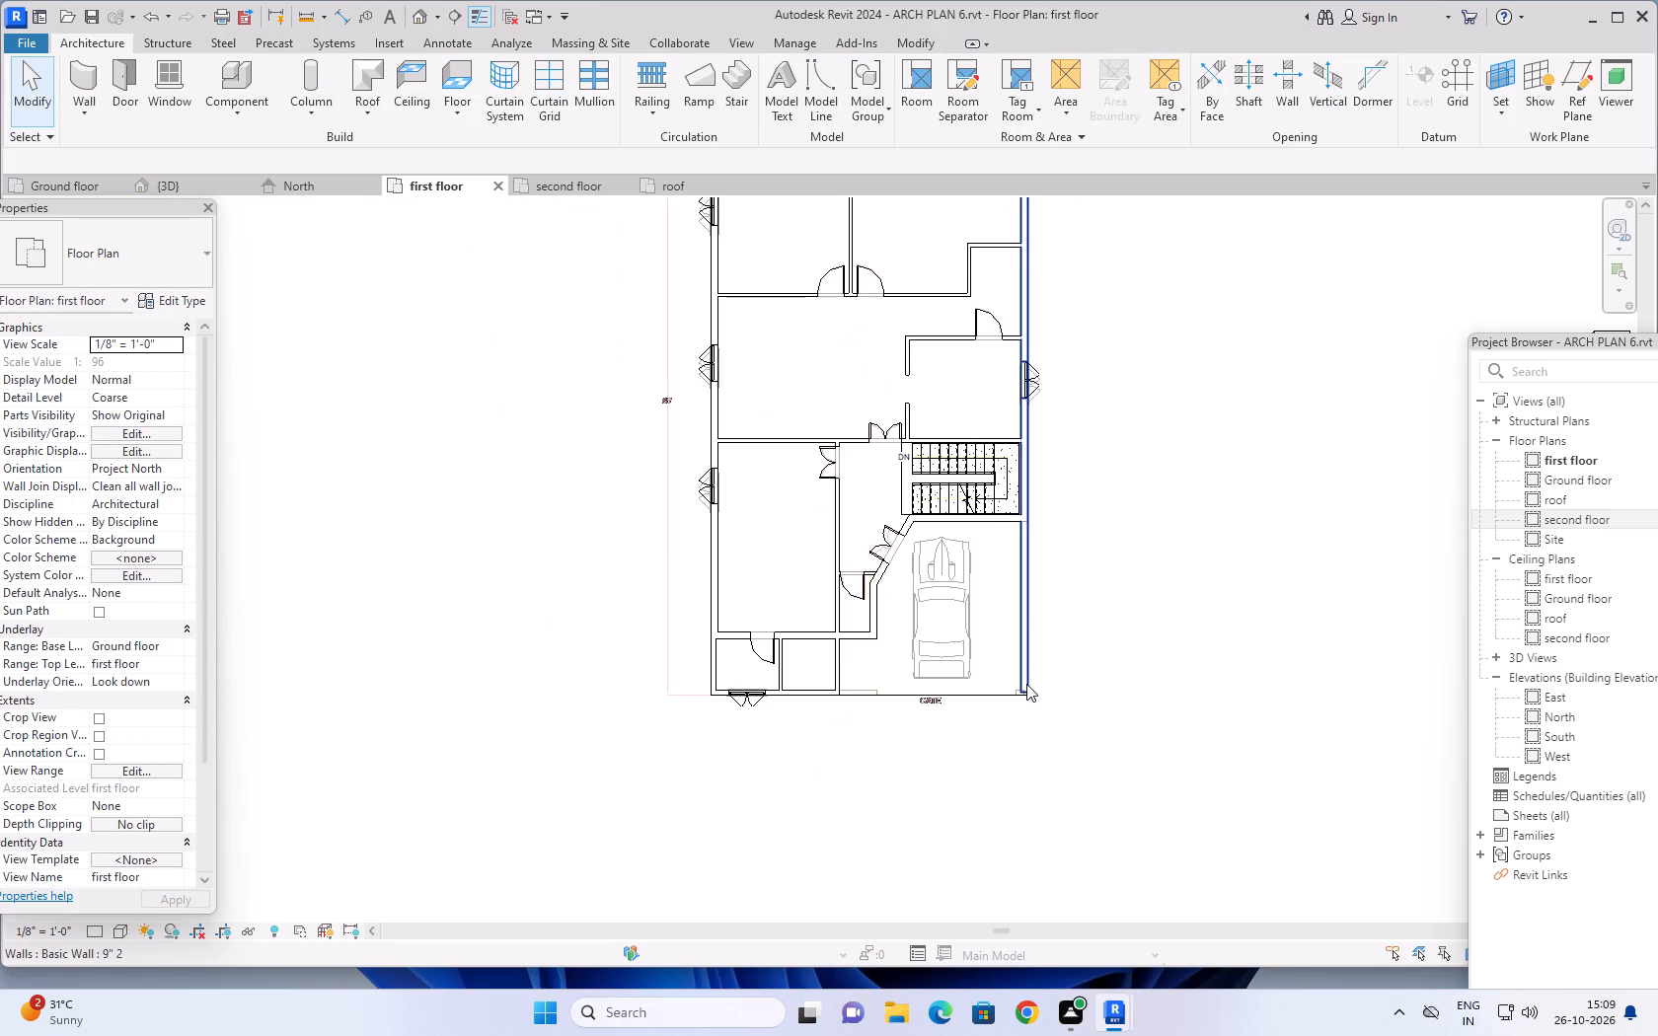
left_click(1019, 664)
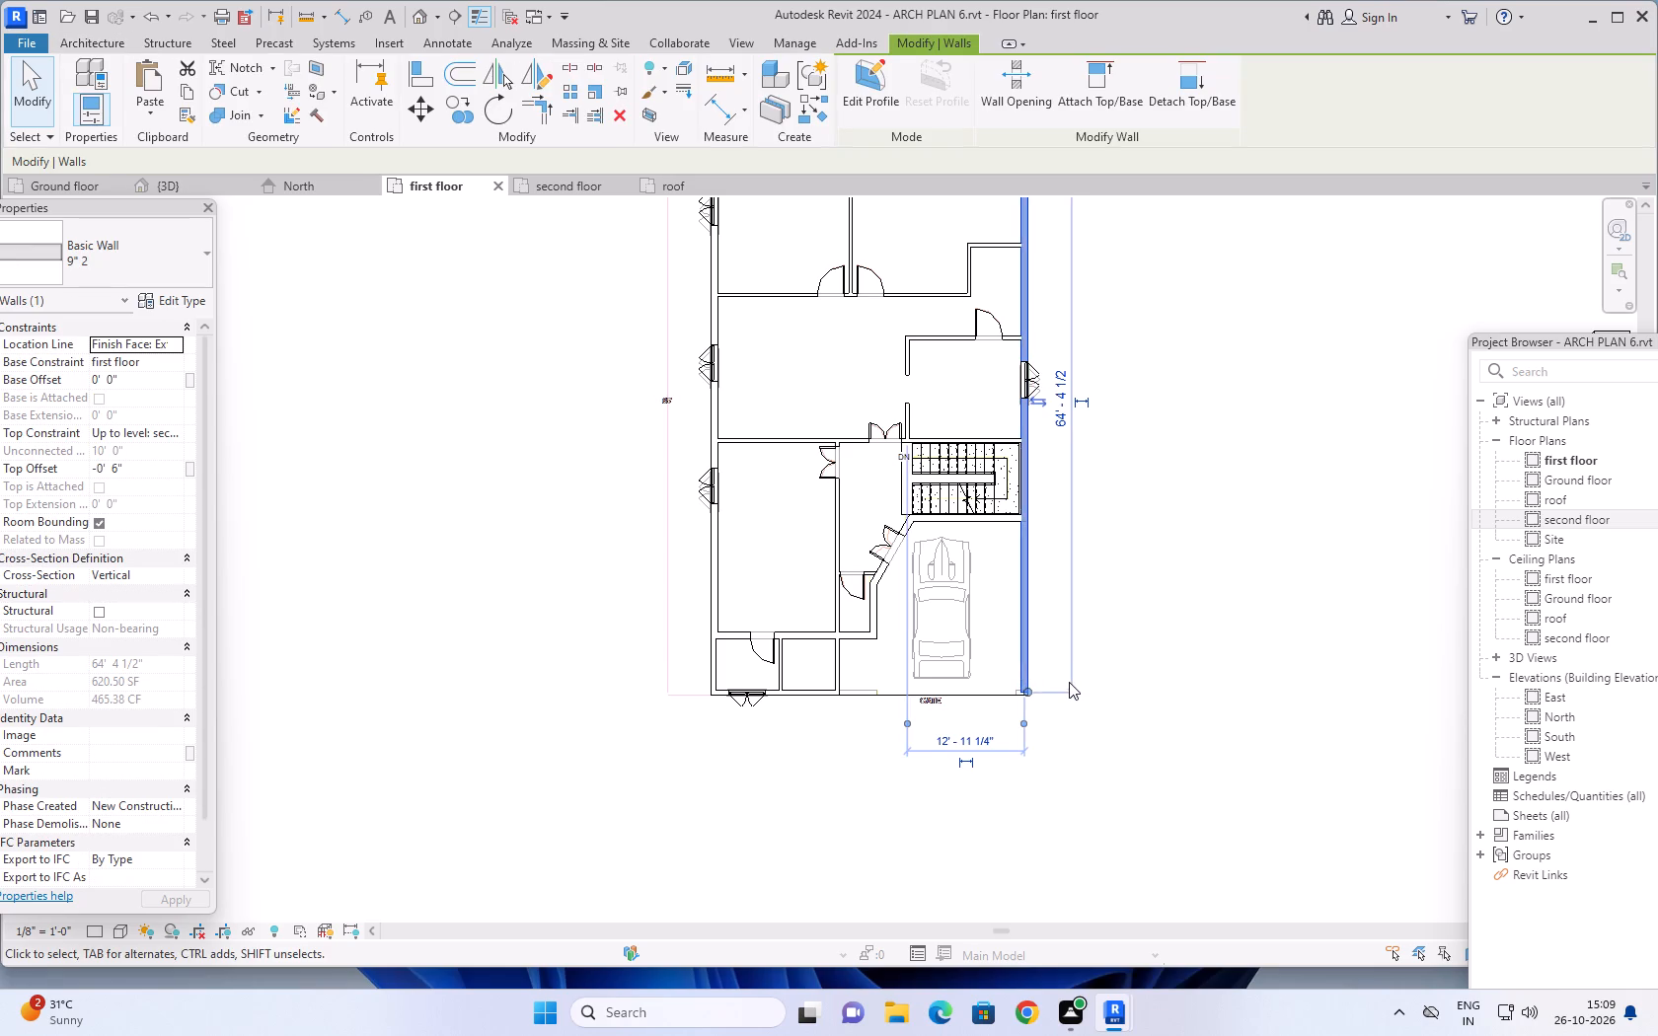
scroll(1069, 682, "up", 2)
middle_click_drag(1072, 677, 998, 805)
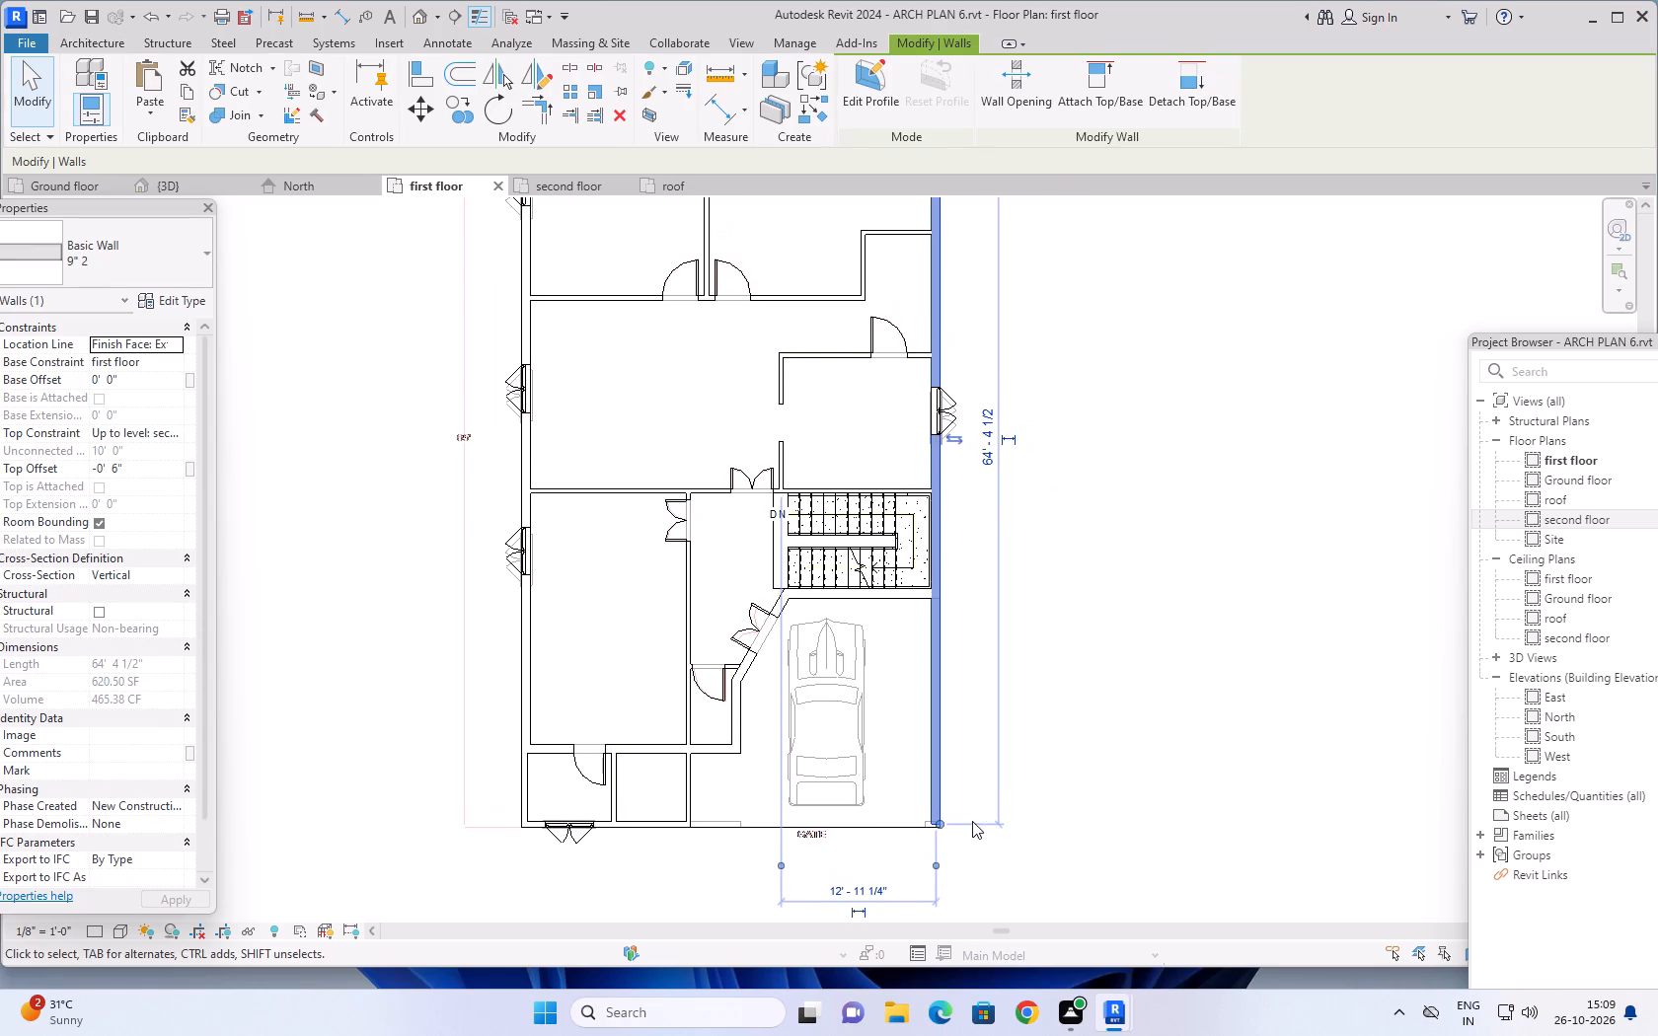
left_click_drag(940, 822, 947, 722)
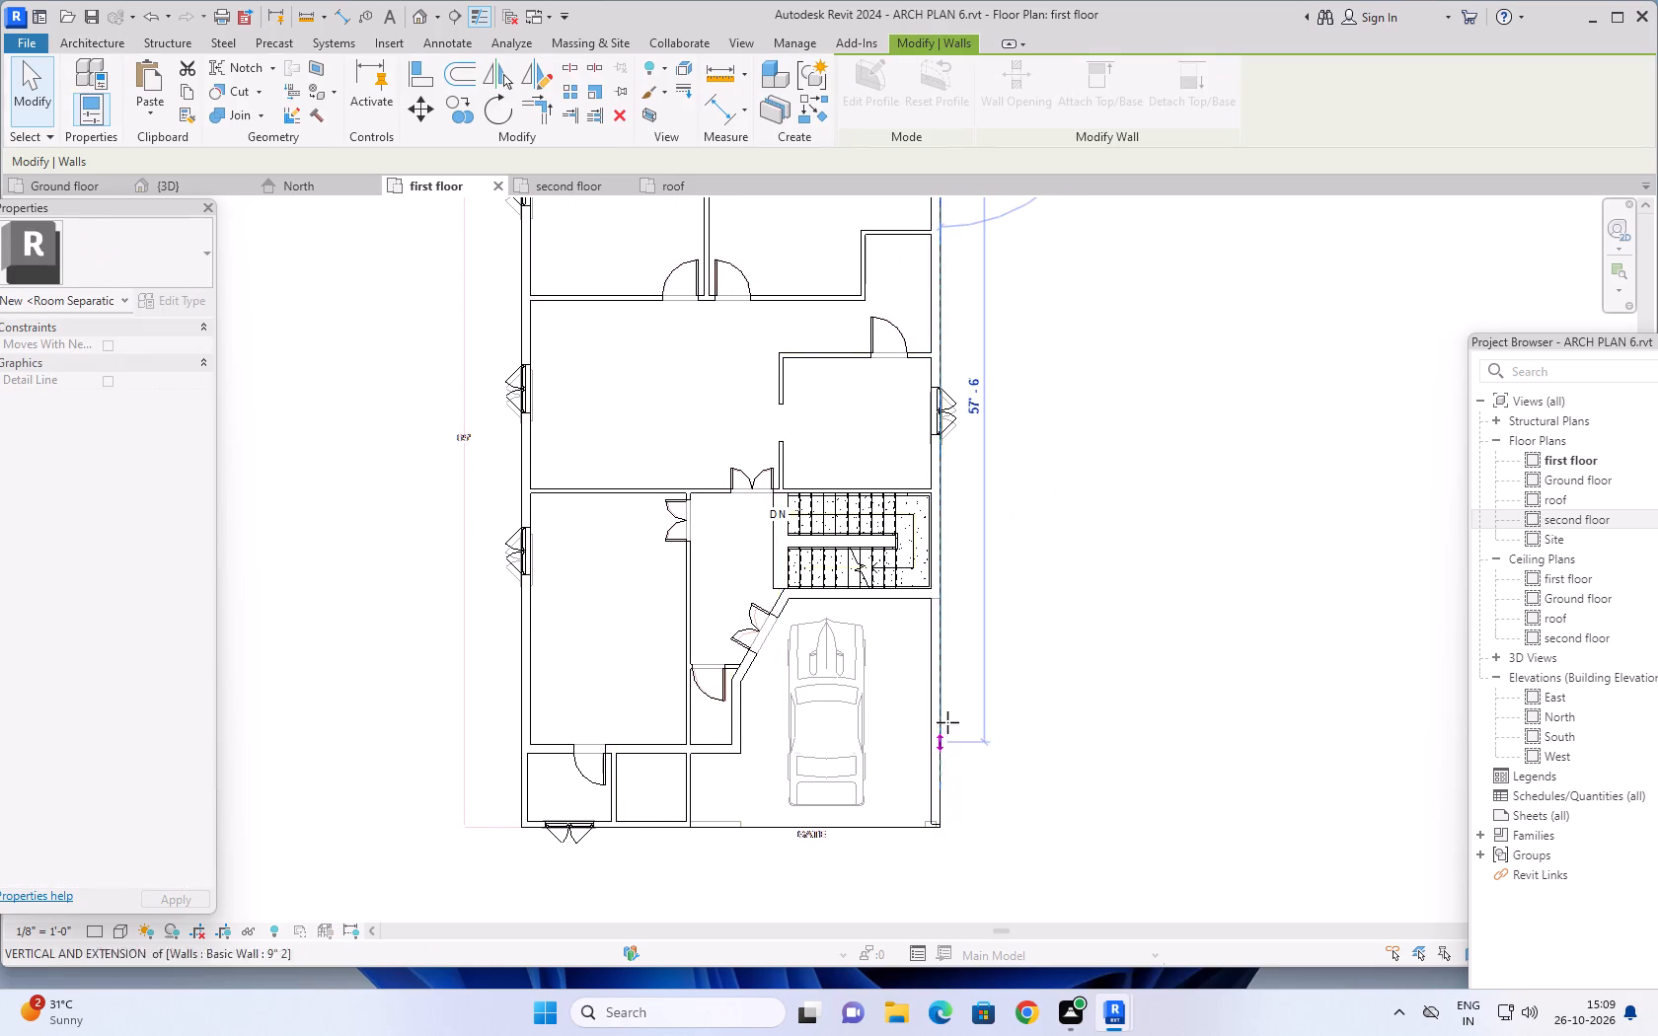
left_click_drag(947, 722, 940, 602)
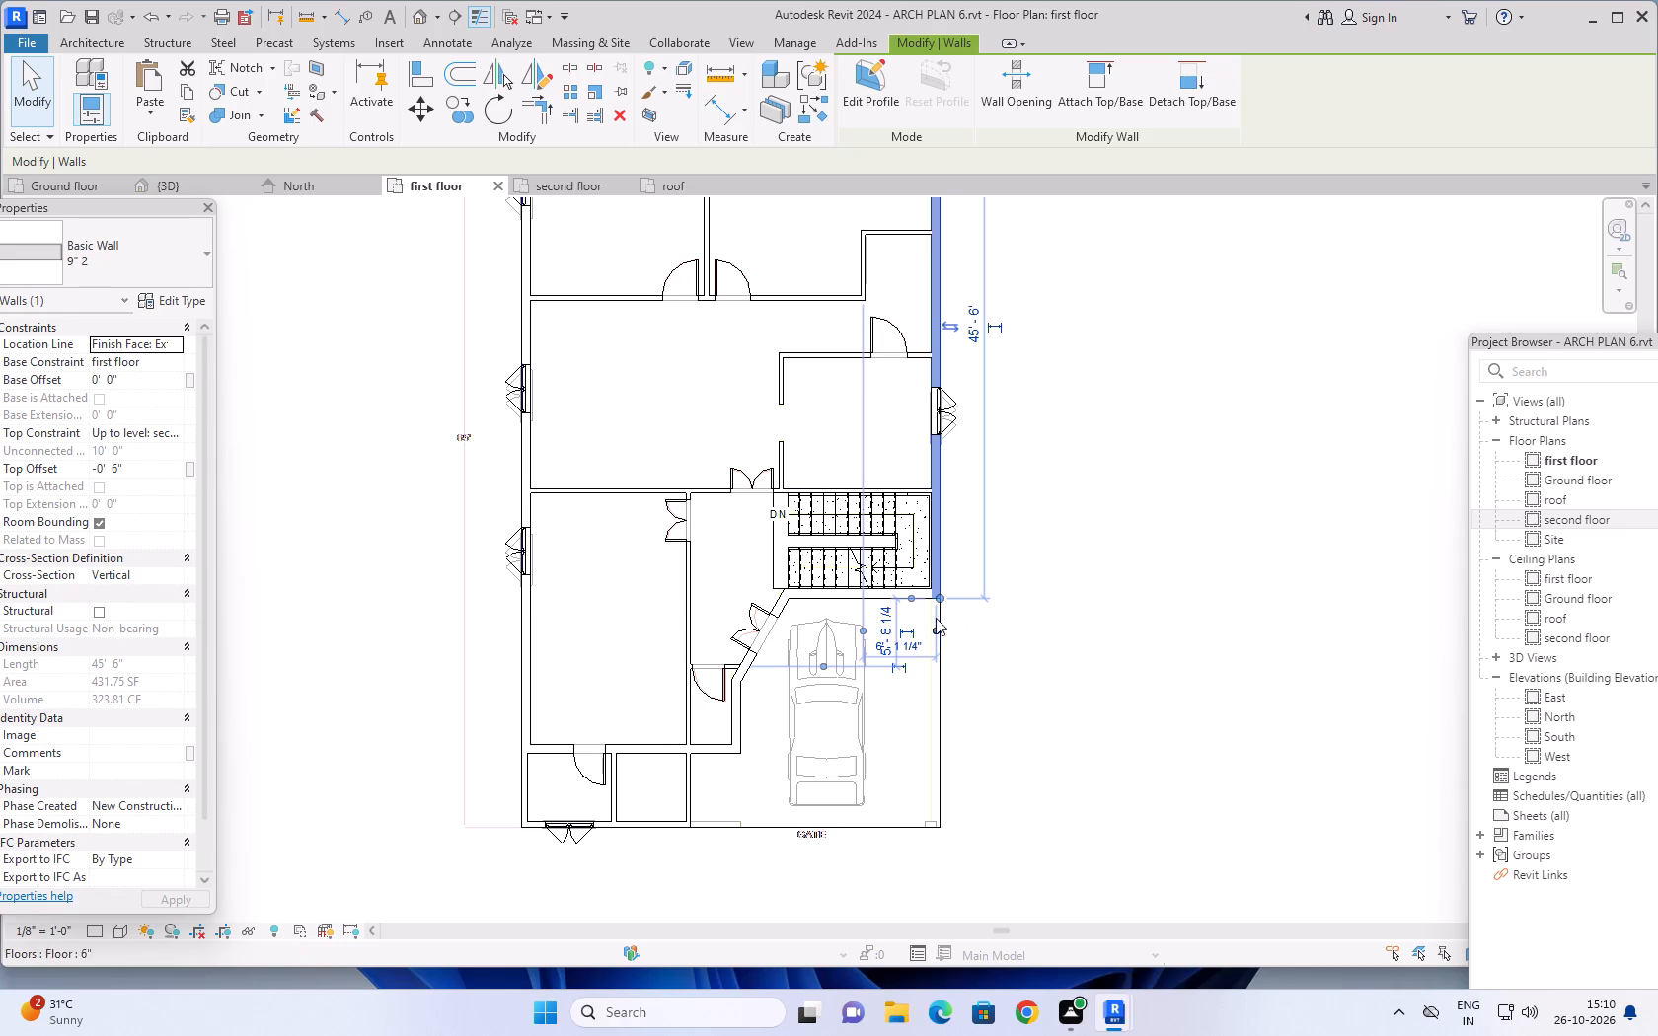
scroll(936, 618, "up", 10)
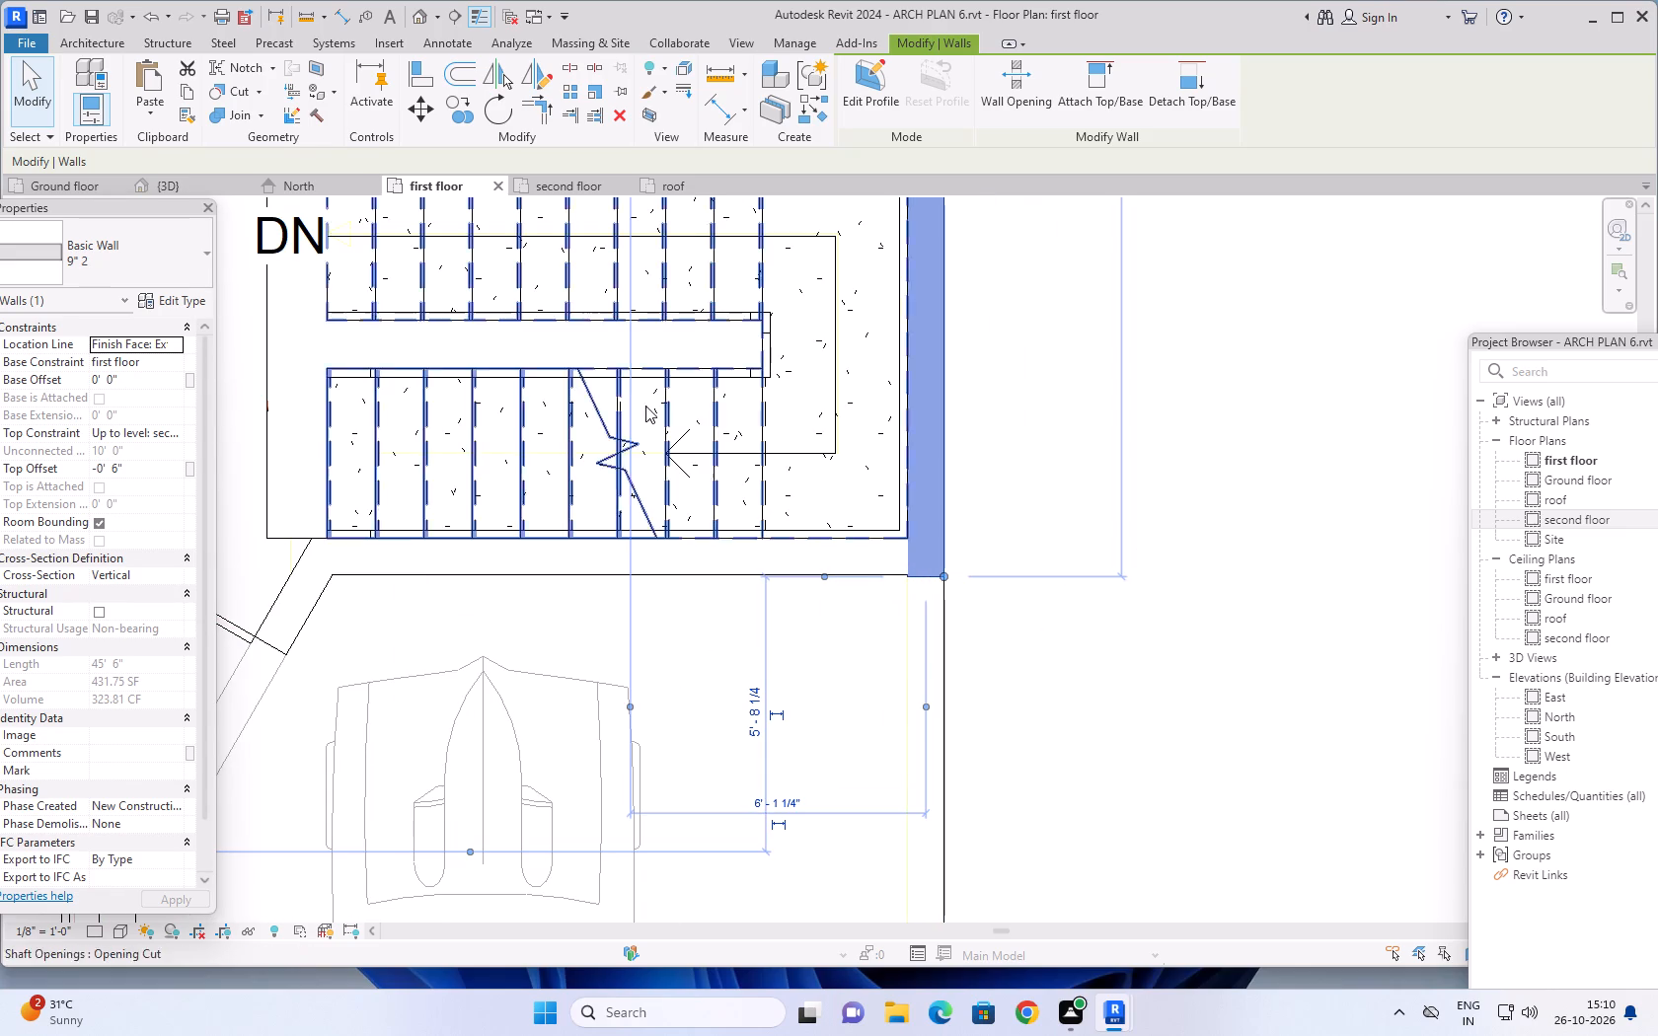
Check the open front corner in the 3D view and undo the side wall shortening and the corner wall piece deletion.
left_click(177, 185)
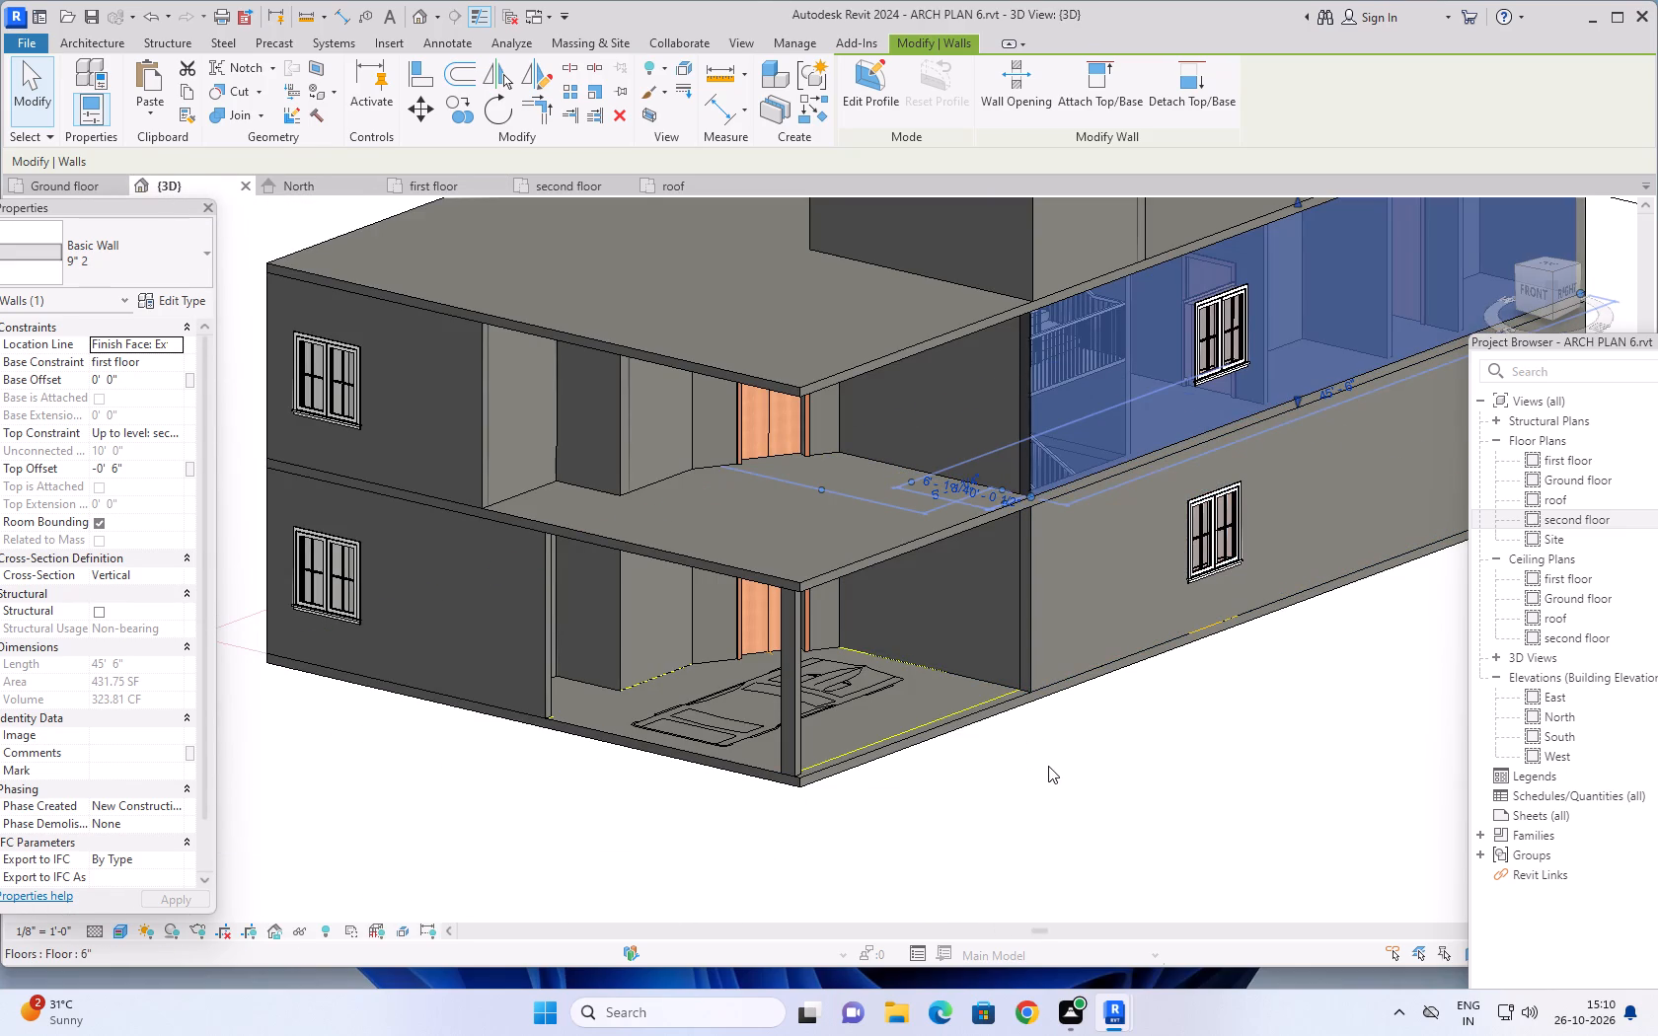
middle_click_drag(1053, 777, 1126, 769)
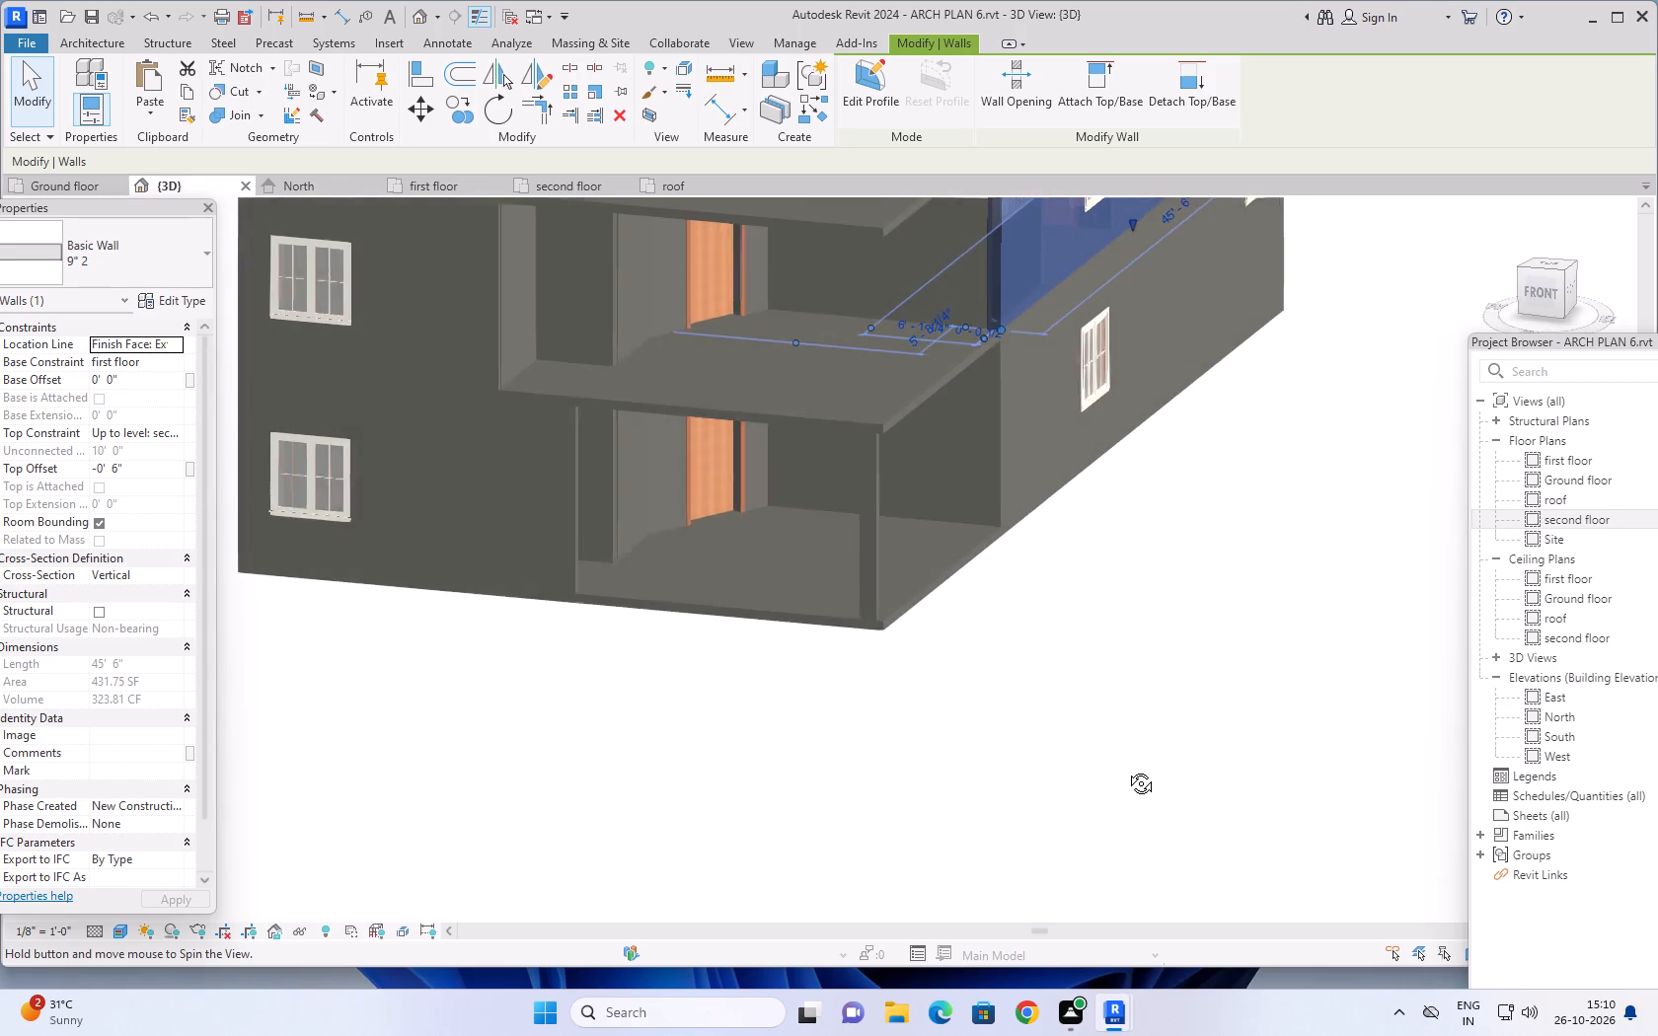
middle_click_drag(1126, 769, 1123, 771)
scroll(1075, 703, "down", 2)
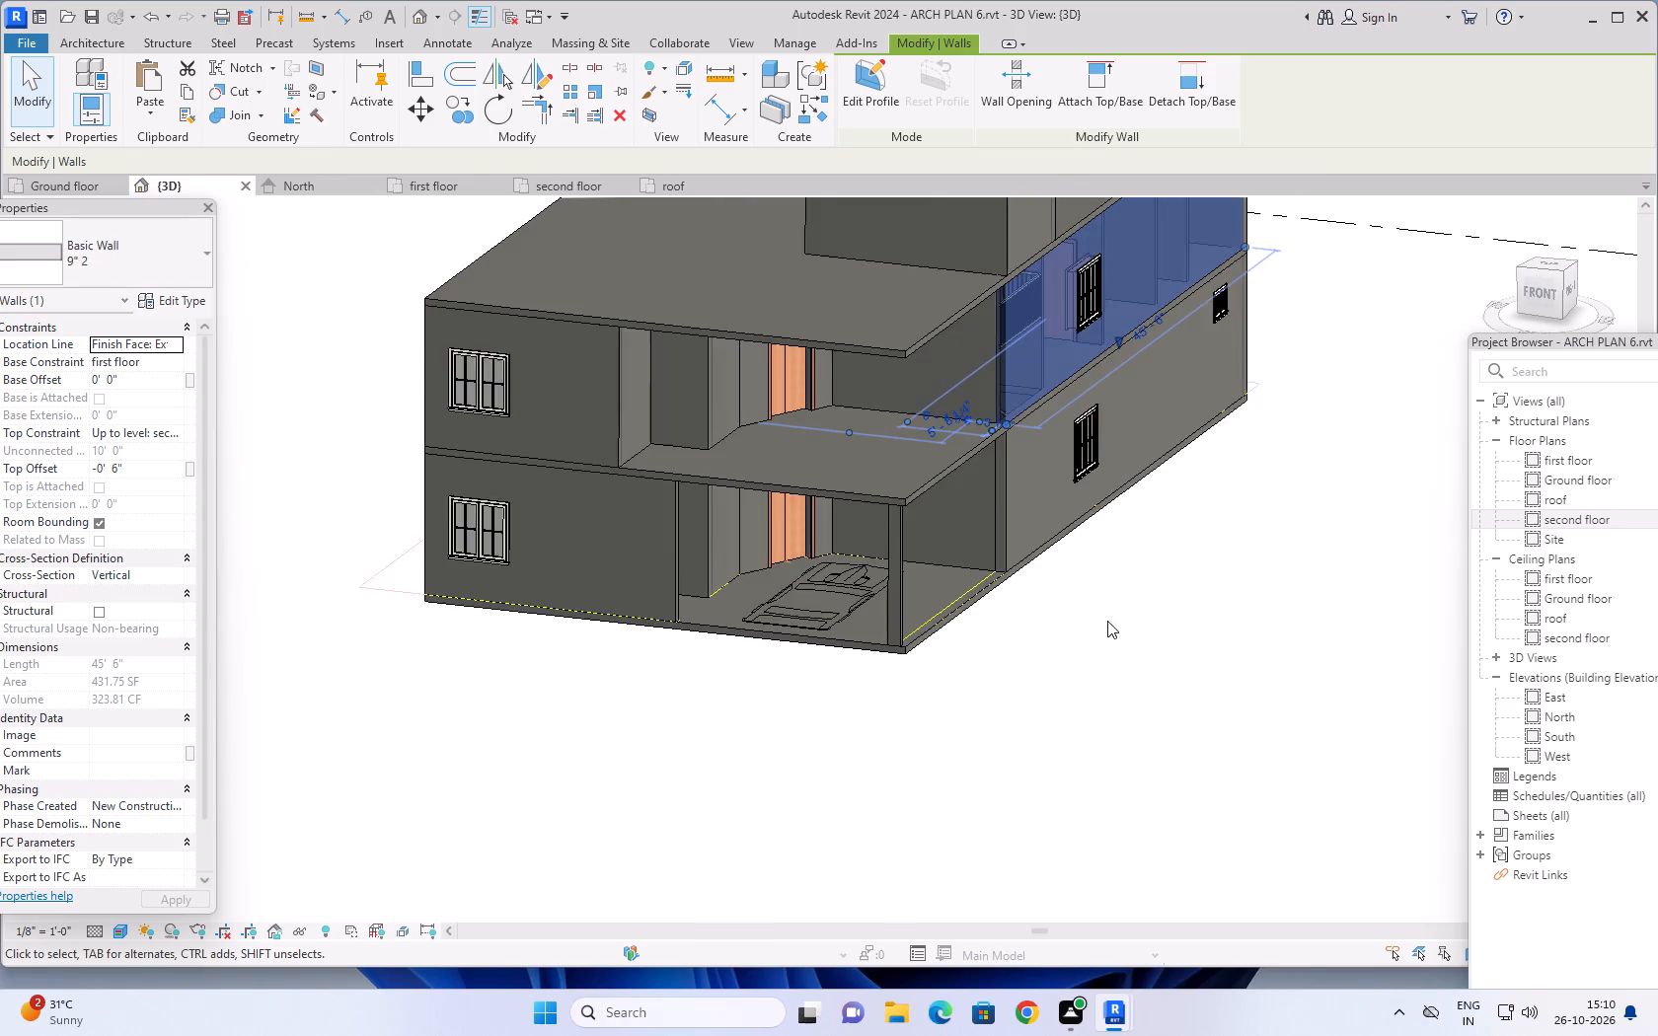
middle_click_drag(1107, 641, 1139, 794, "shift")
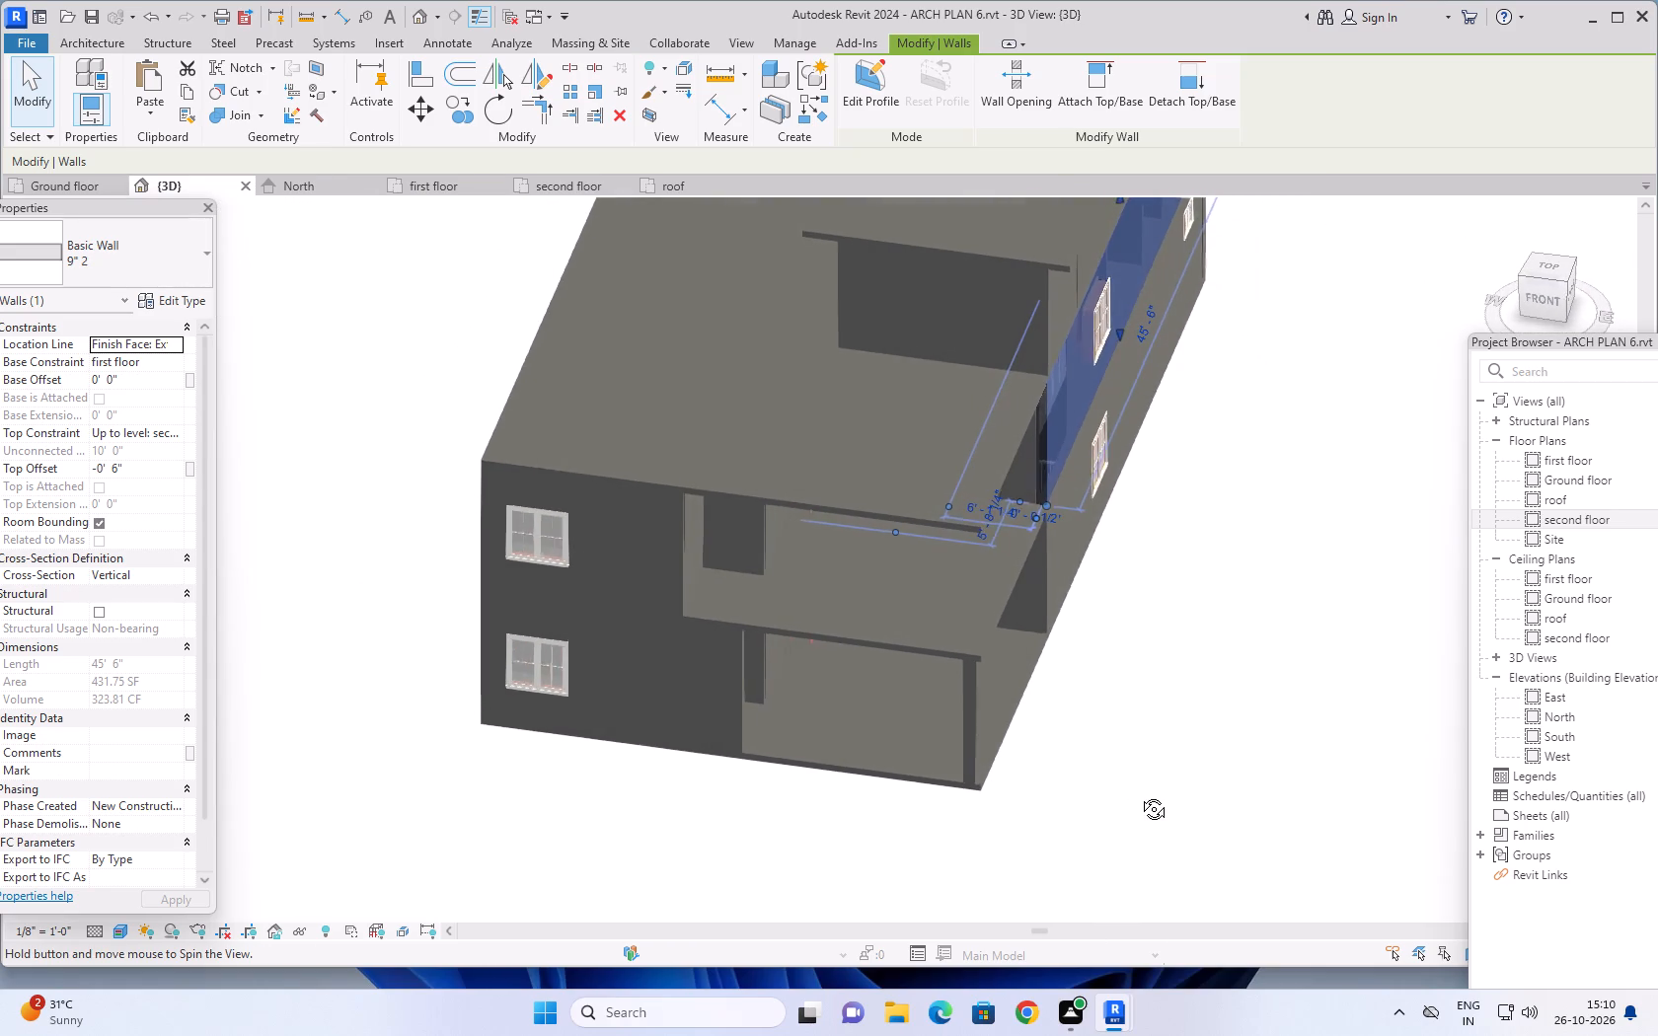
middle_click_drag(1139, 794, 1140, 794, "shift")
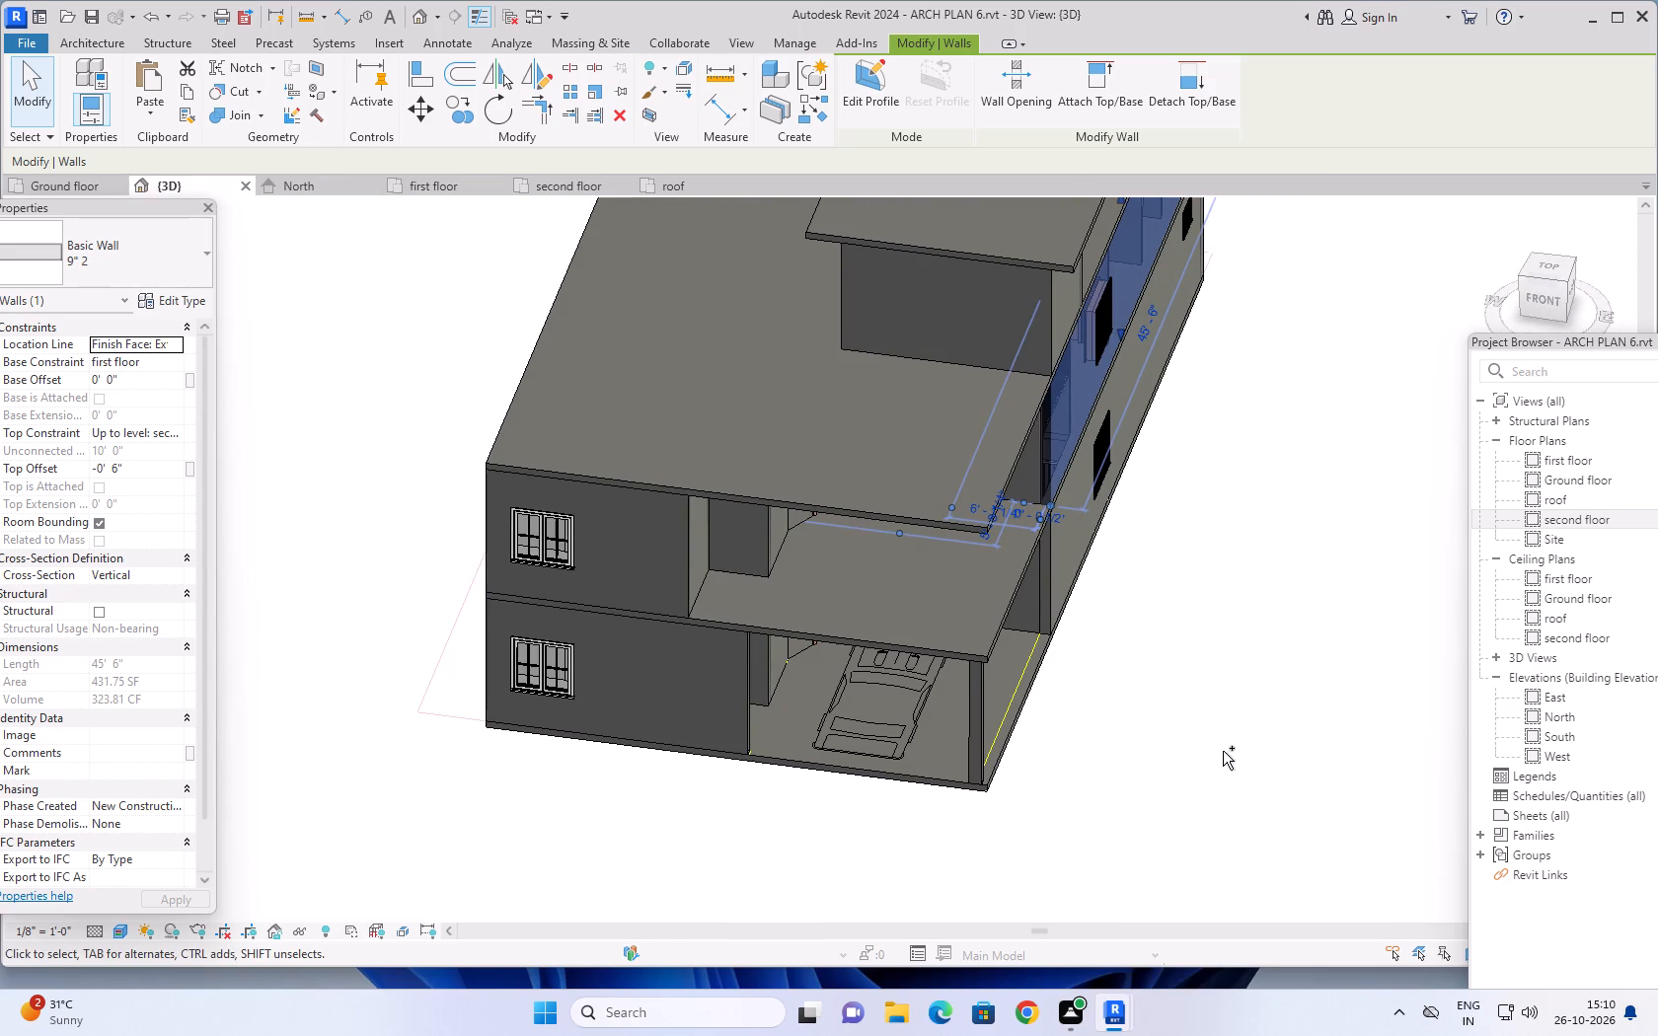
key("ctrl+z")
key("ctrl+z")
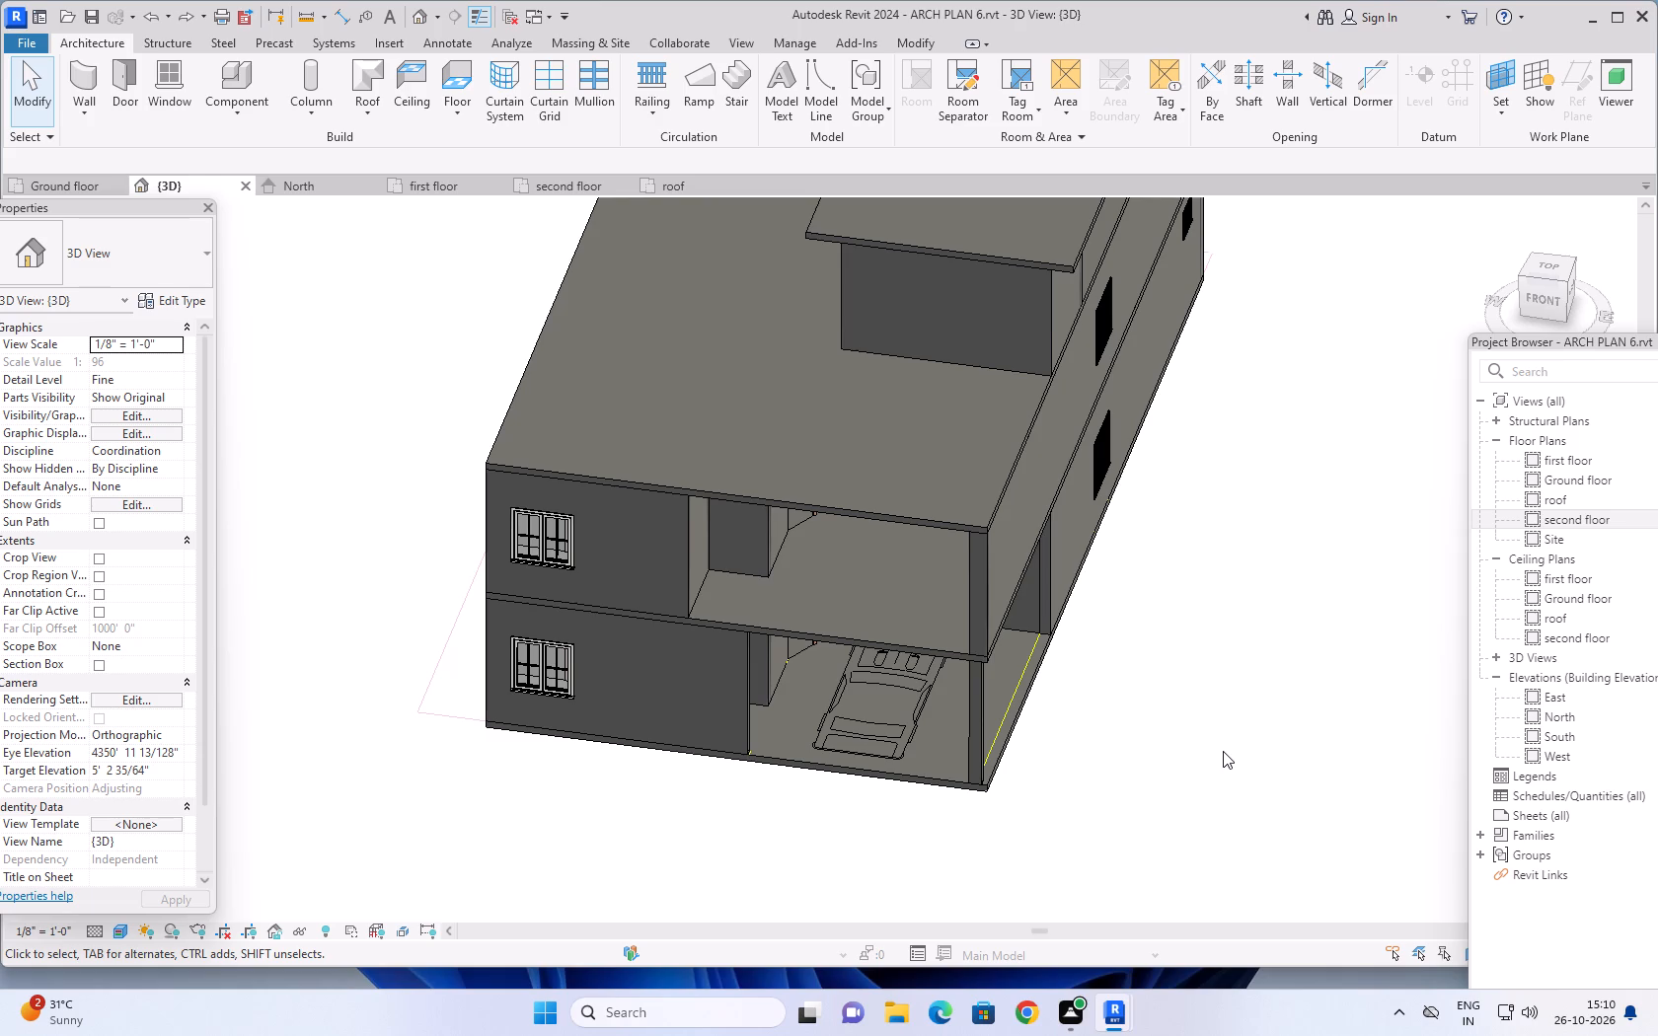
Examine the 3D model from several sides, checking the first-floor side wall and corner wall above the parking.
scroll(1214, 663, "down", 2)
middle_click_drag(1225, 661, 1189, 594)
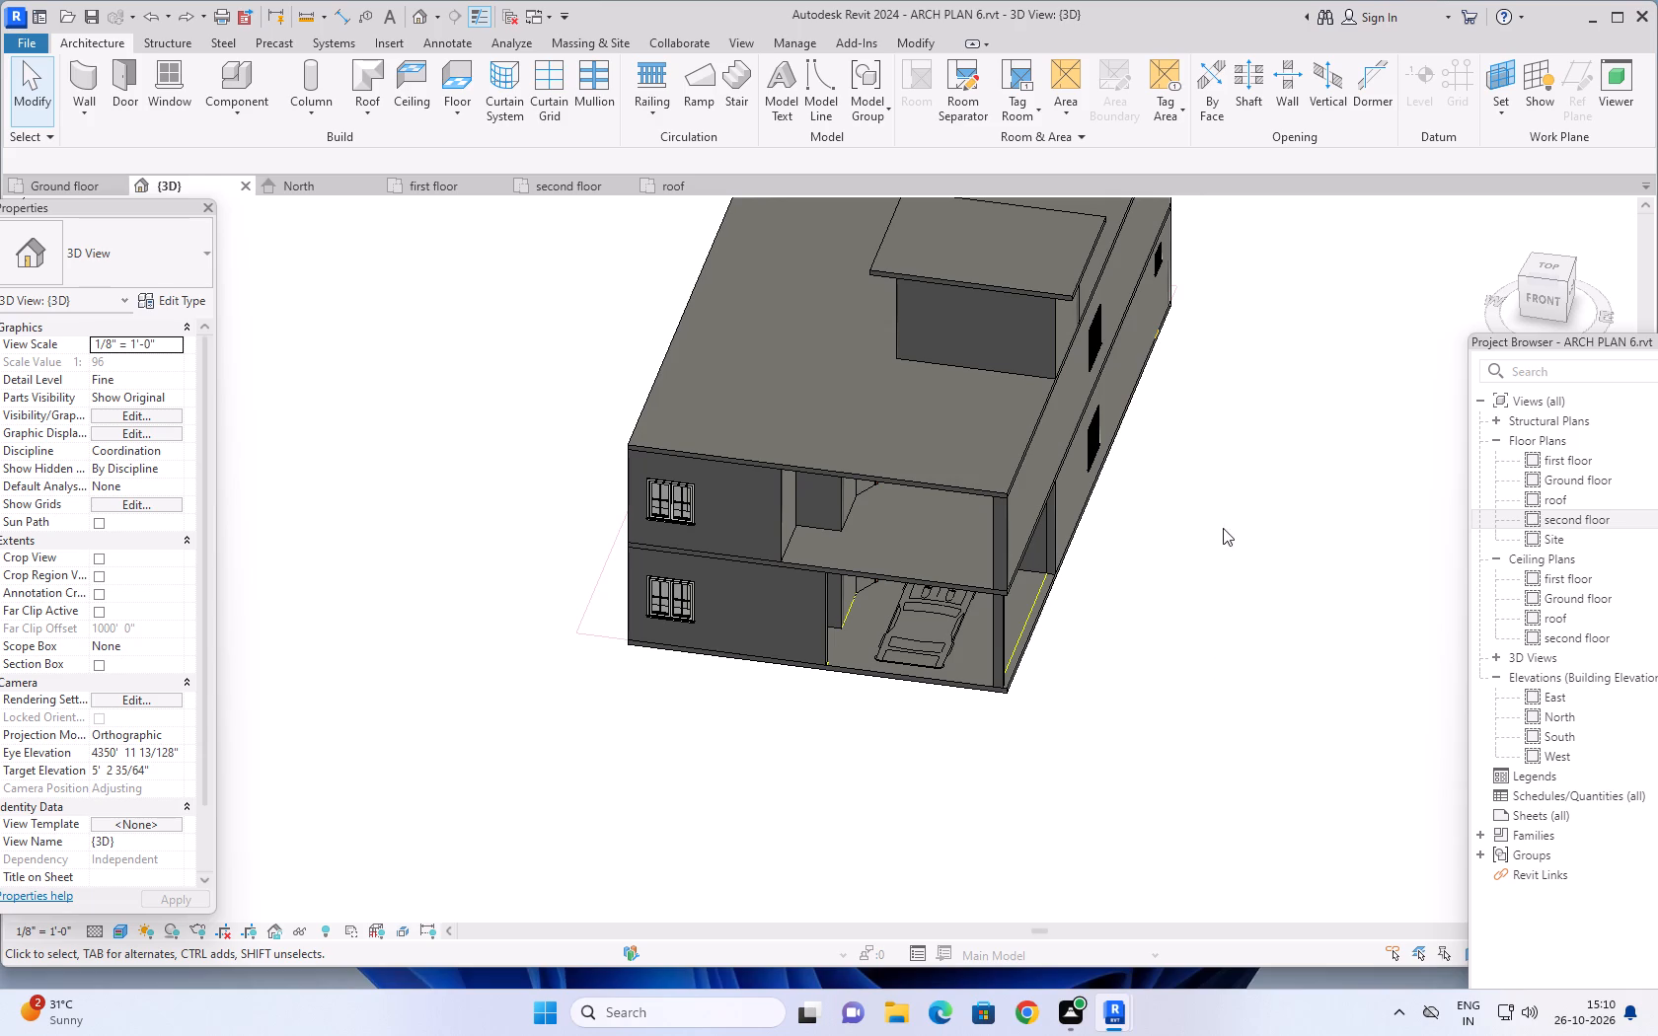
middle_click_drag(1288, 549, 1170, 499, "shift")
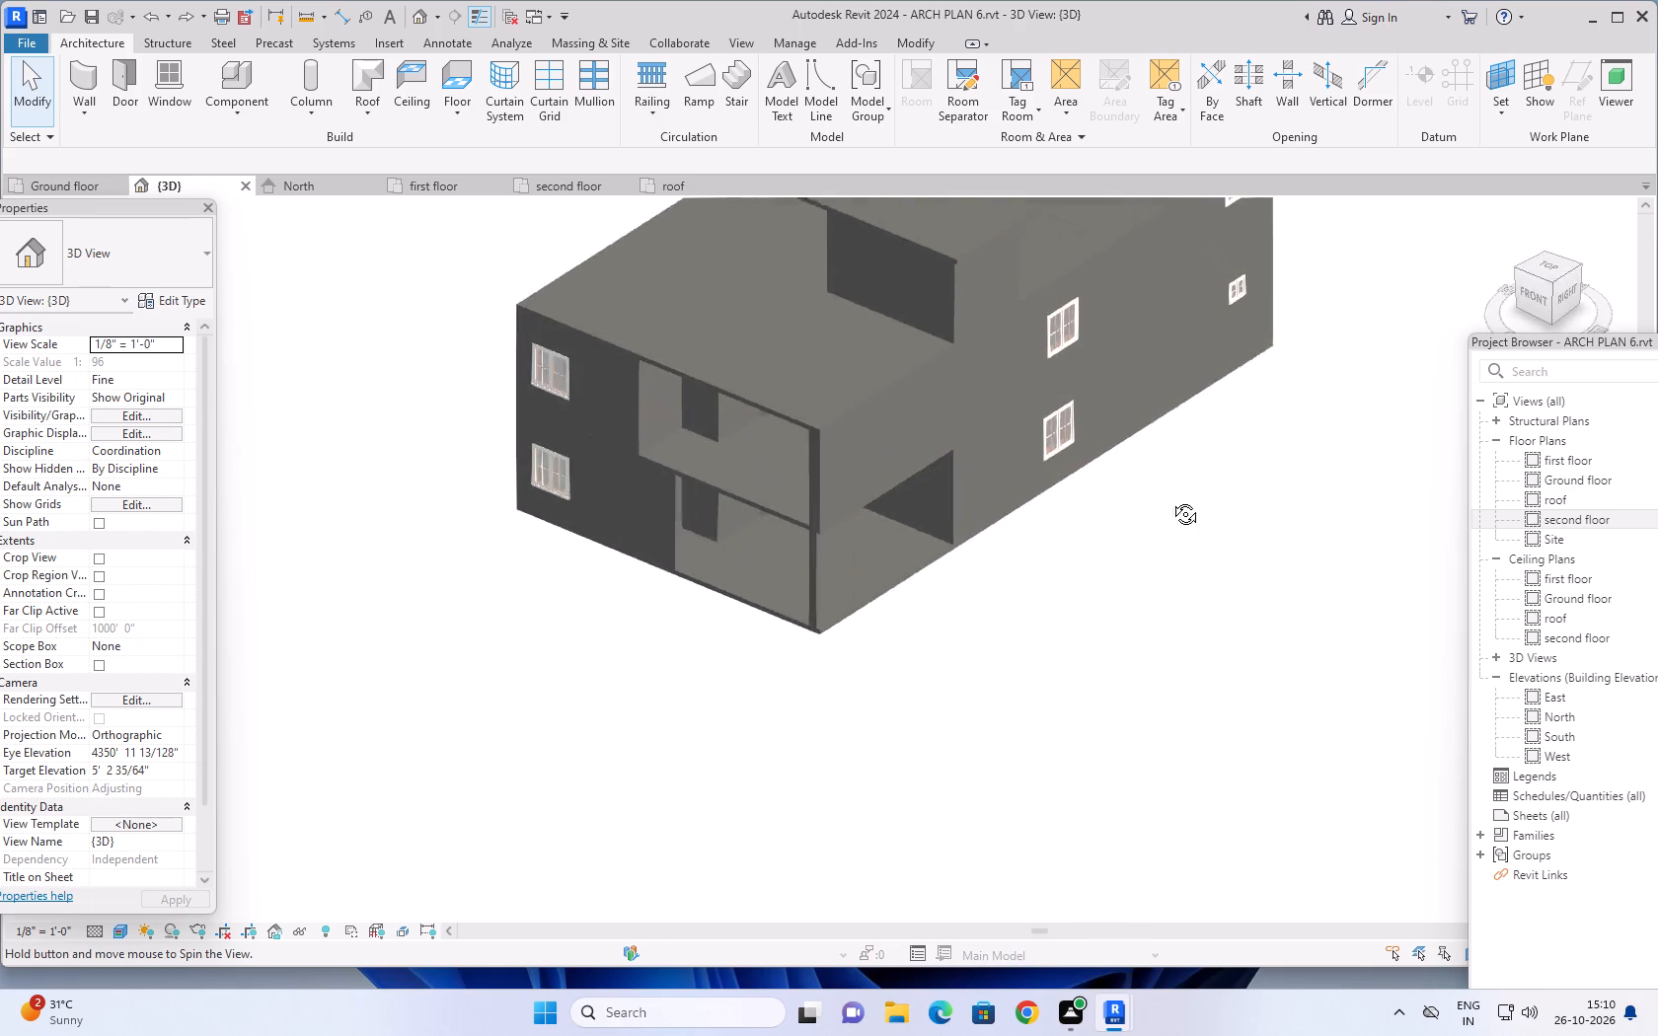
middle_click_drag(1170, 499, 1219, 475, "shift")
middle_click_drag(1105, 565, 1101, 641)
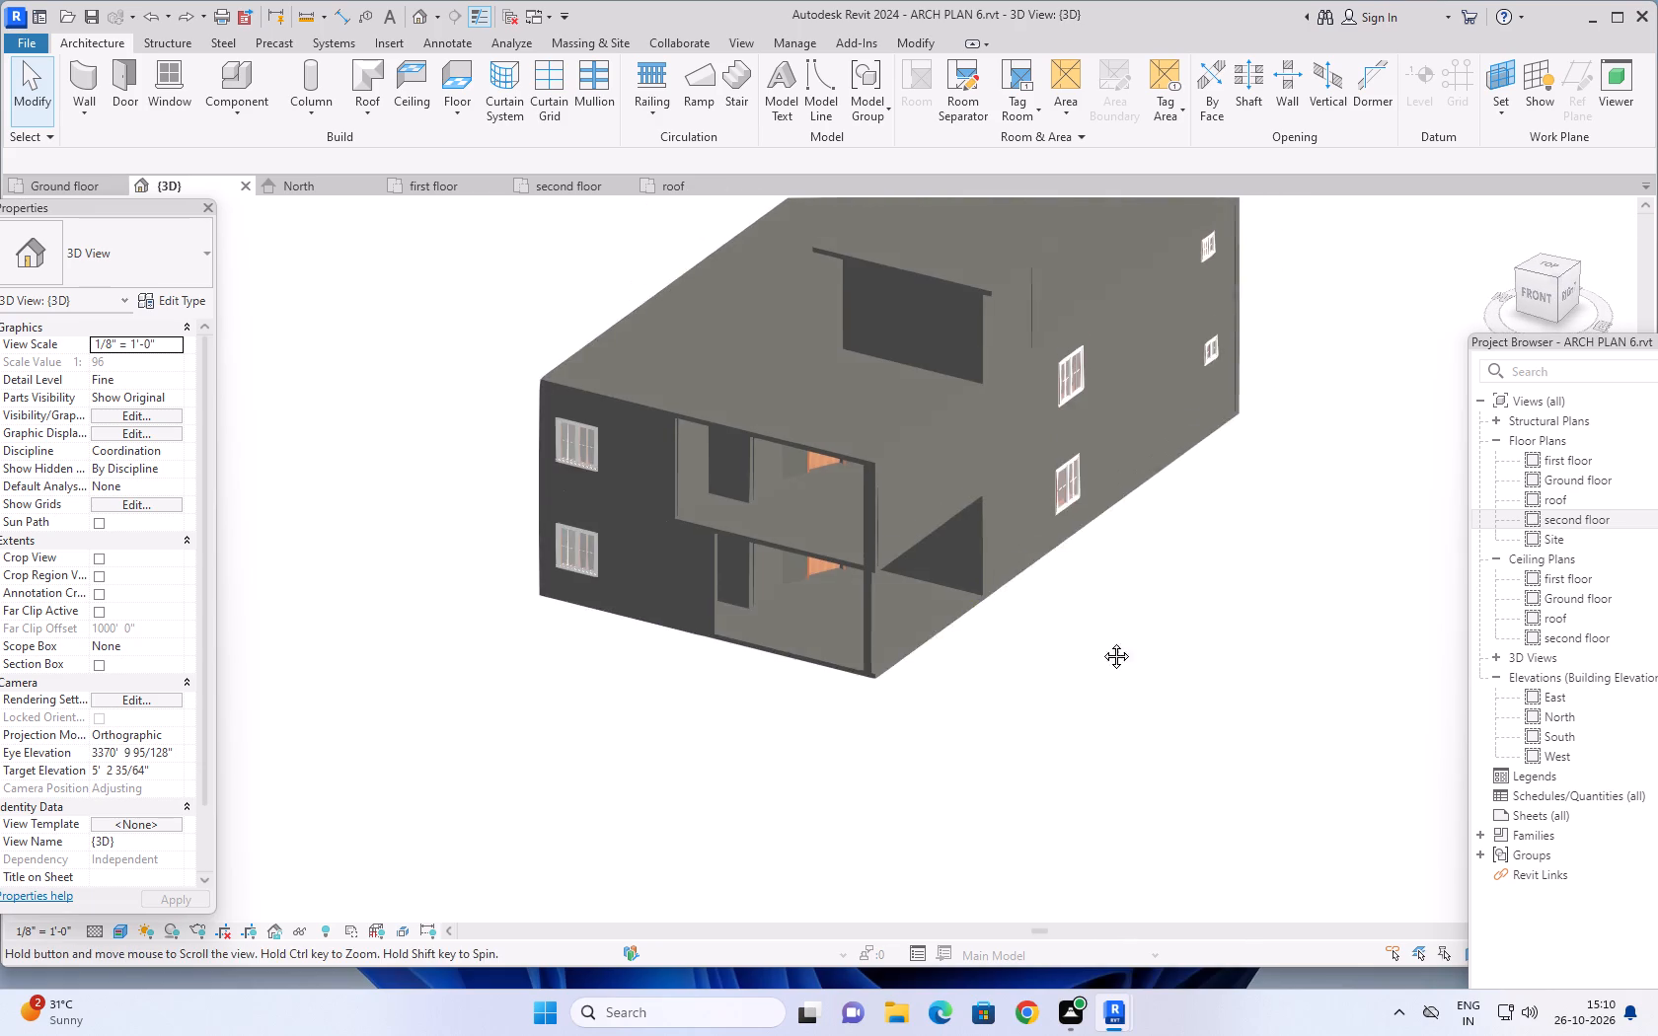
middle_click_drag(1101, 641, 1093, 671)
middle_click_drag(1093, 671, 1271, 604, "shift")
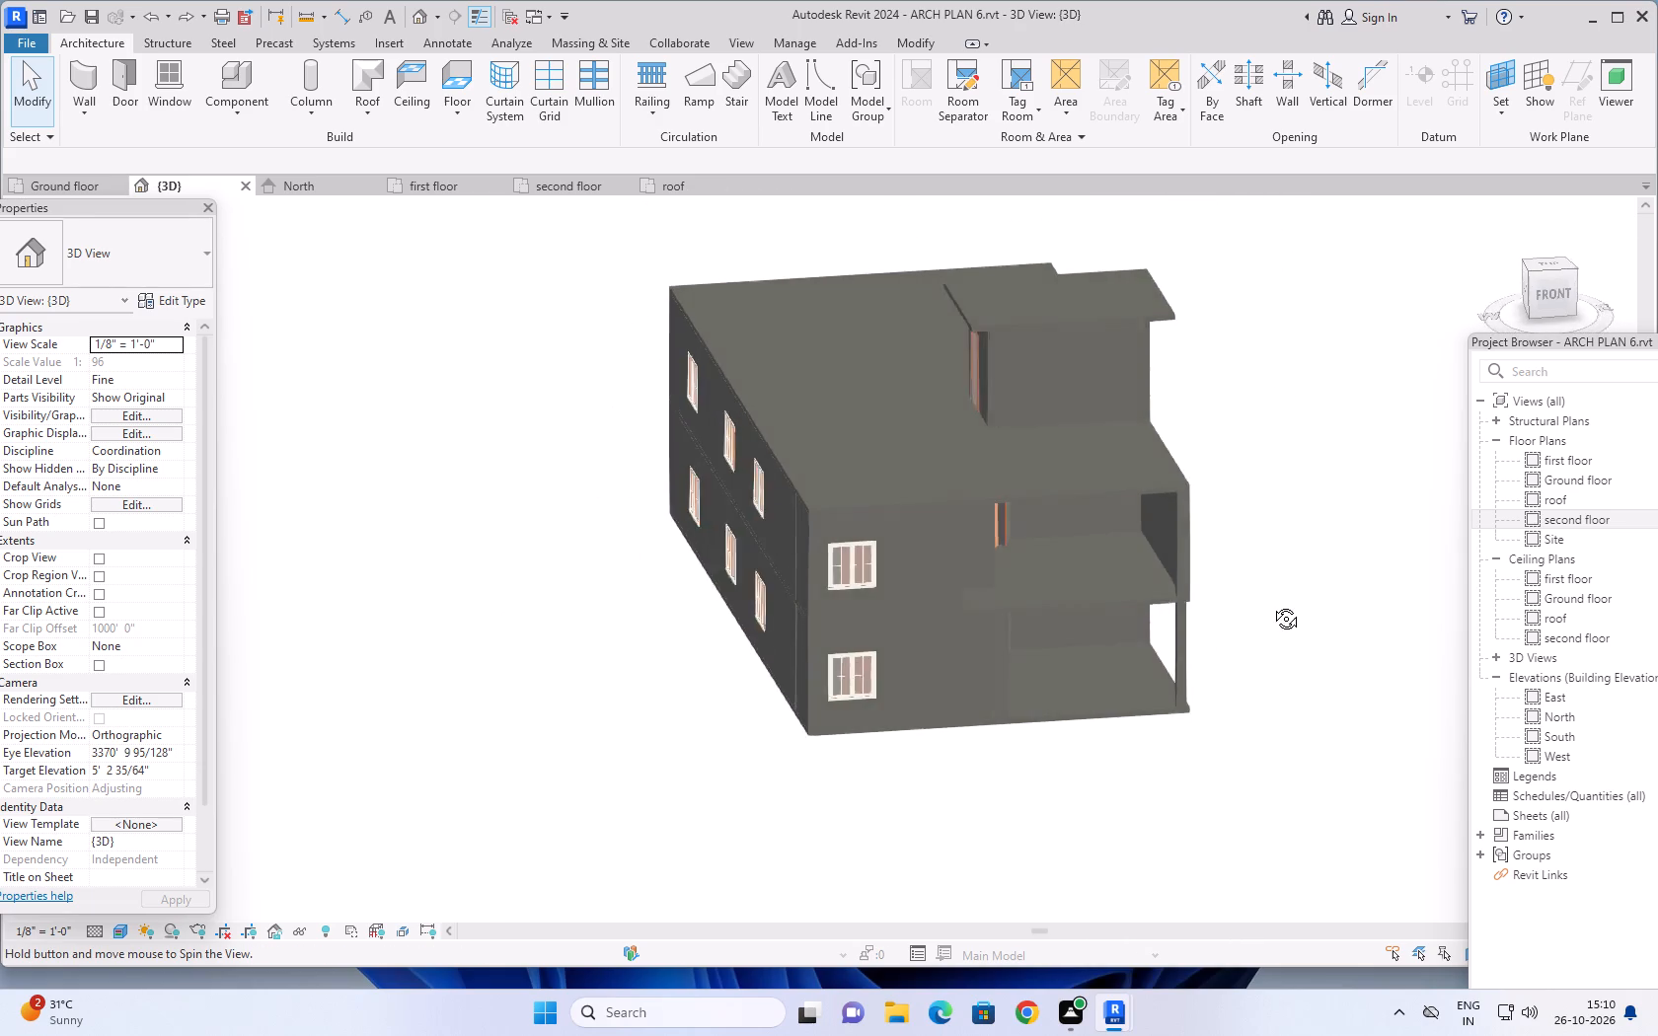
middle_click_drag(1271, 604, 999, 717, "shift")
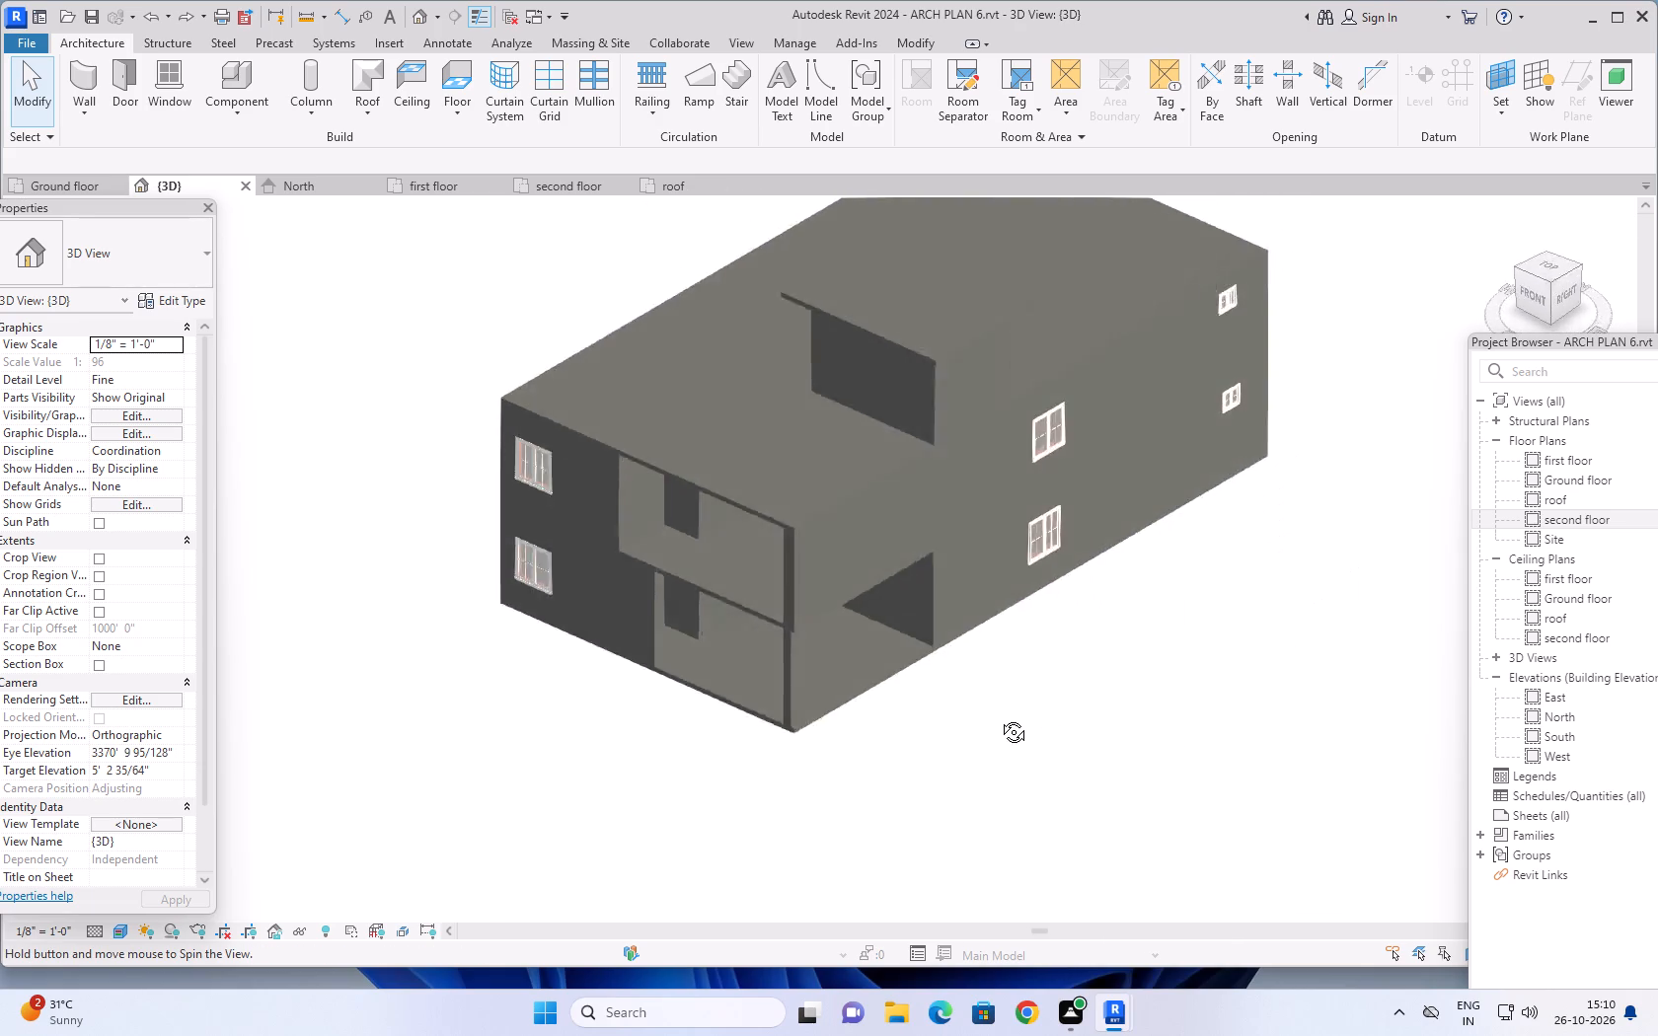
middle_click_drag(999, 717, 1056, 646, "shift")
middle_click_drag(1131, 602, 1178, 720)
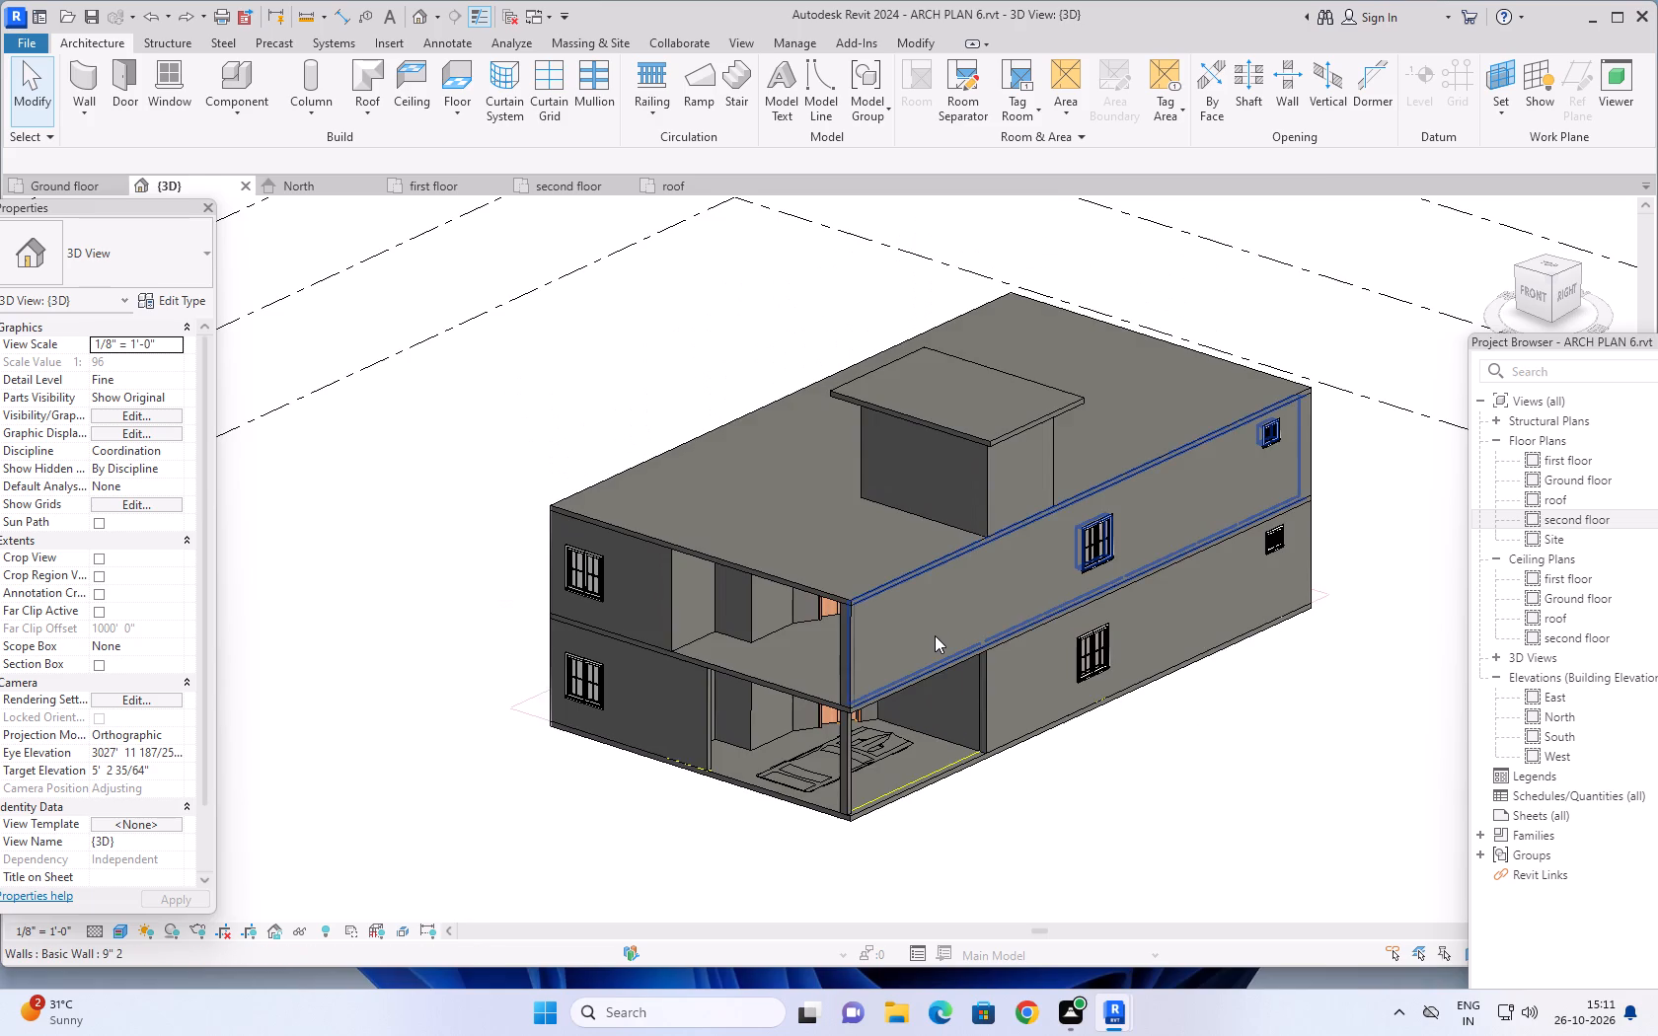
left_click(932, 626)
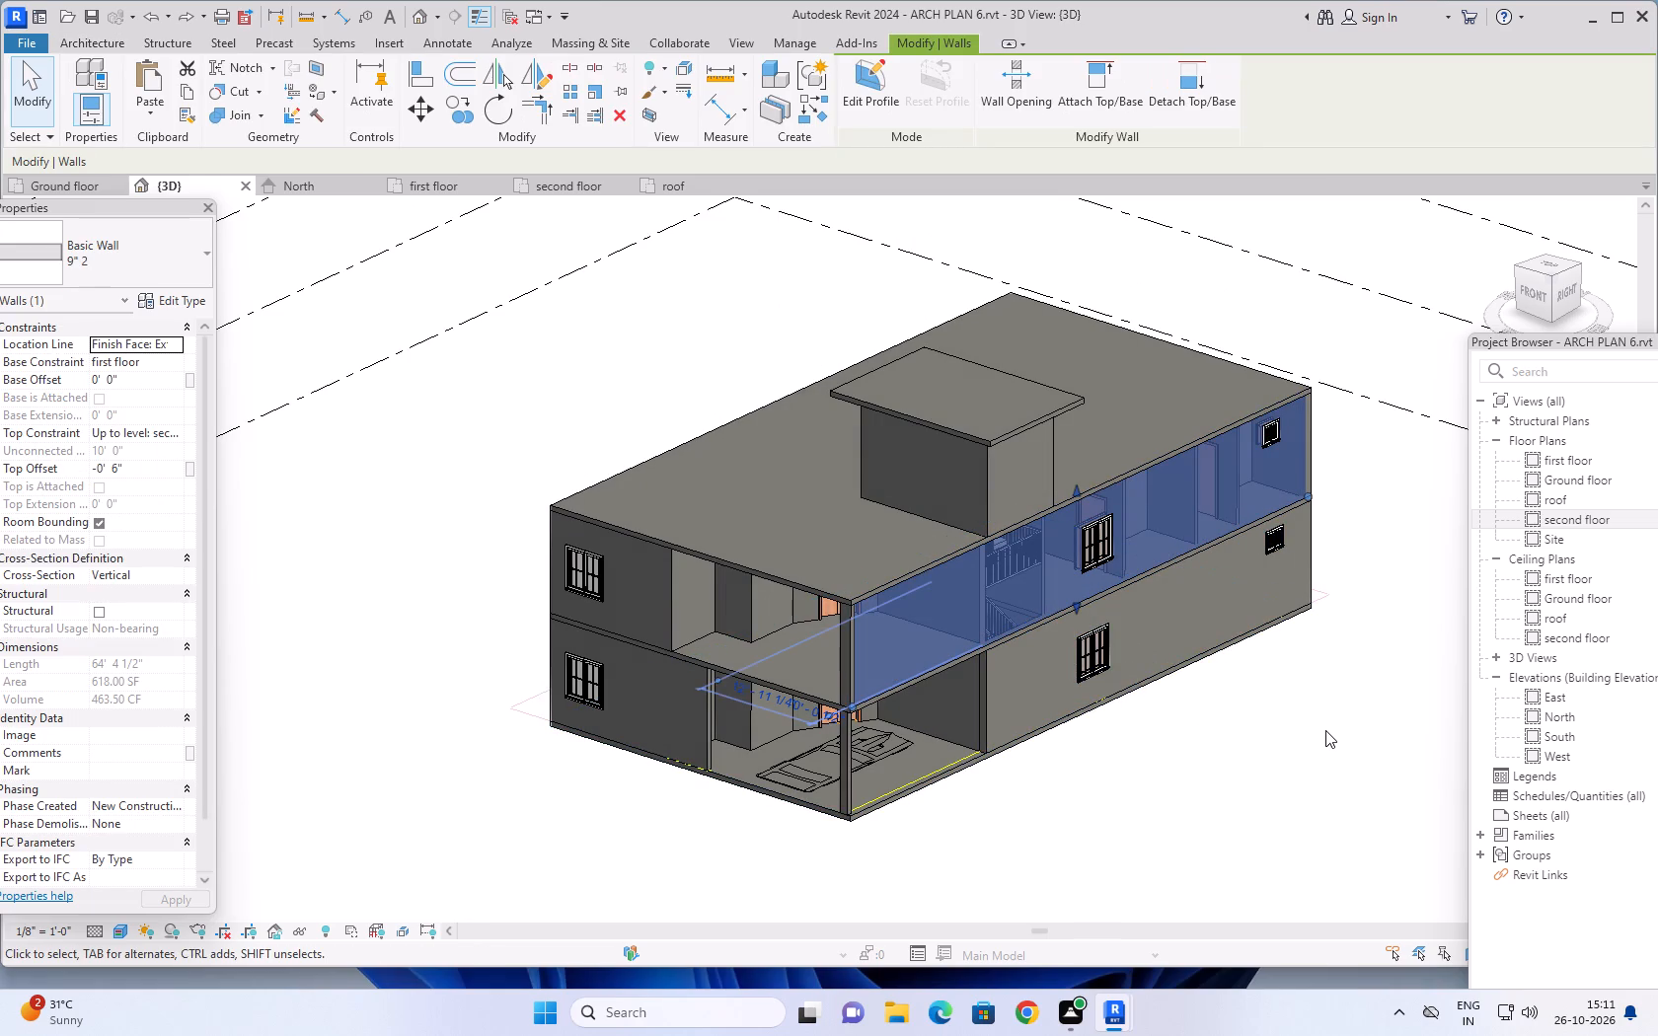
key("Escape")
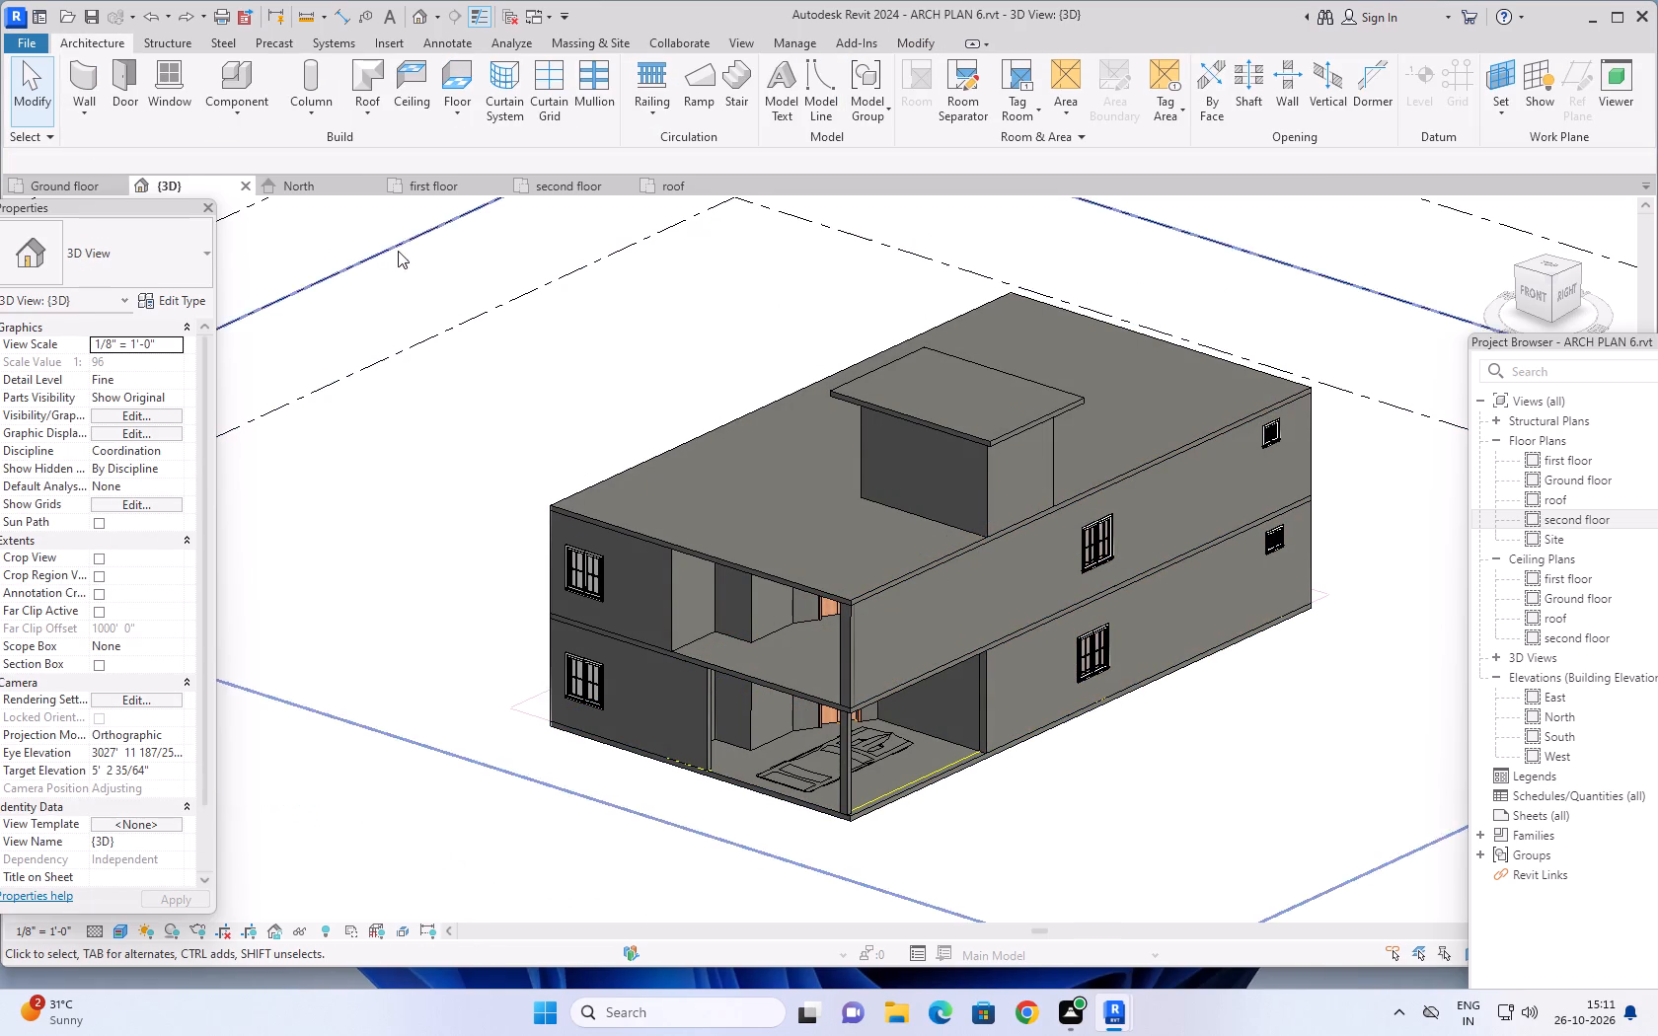
In the first floor plan, shorten the 9" side wall beside the open front area to 45'-6", ending at the stair's lower wall.
left_click(78, 180)
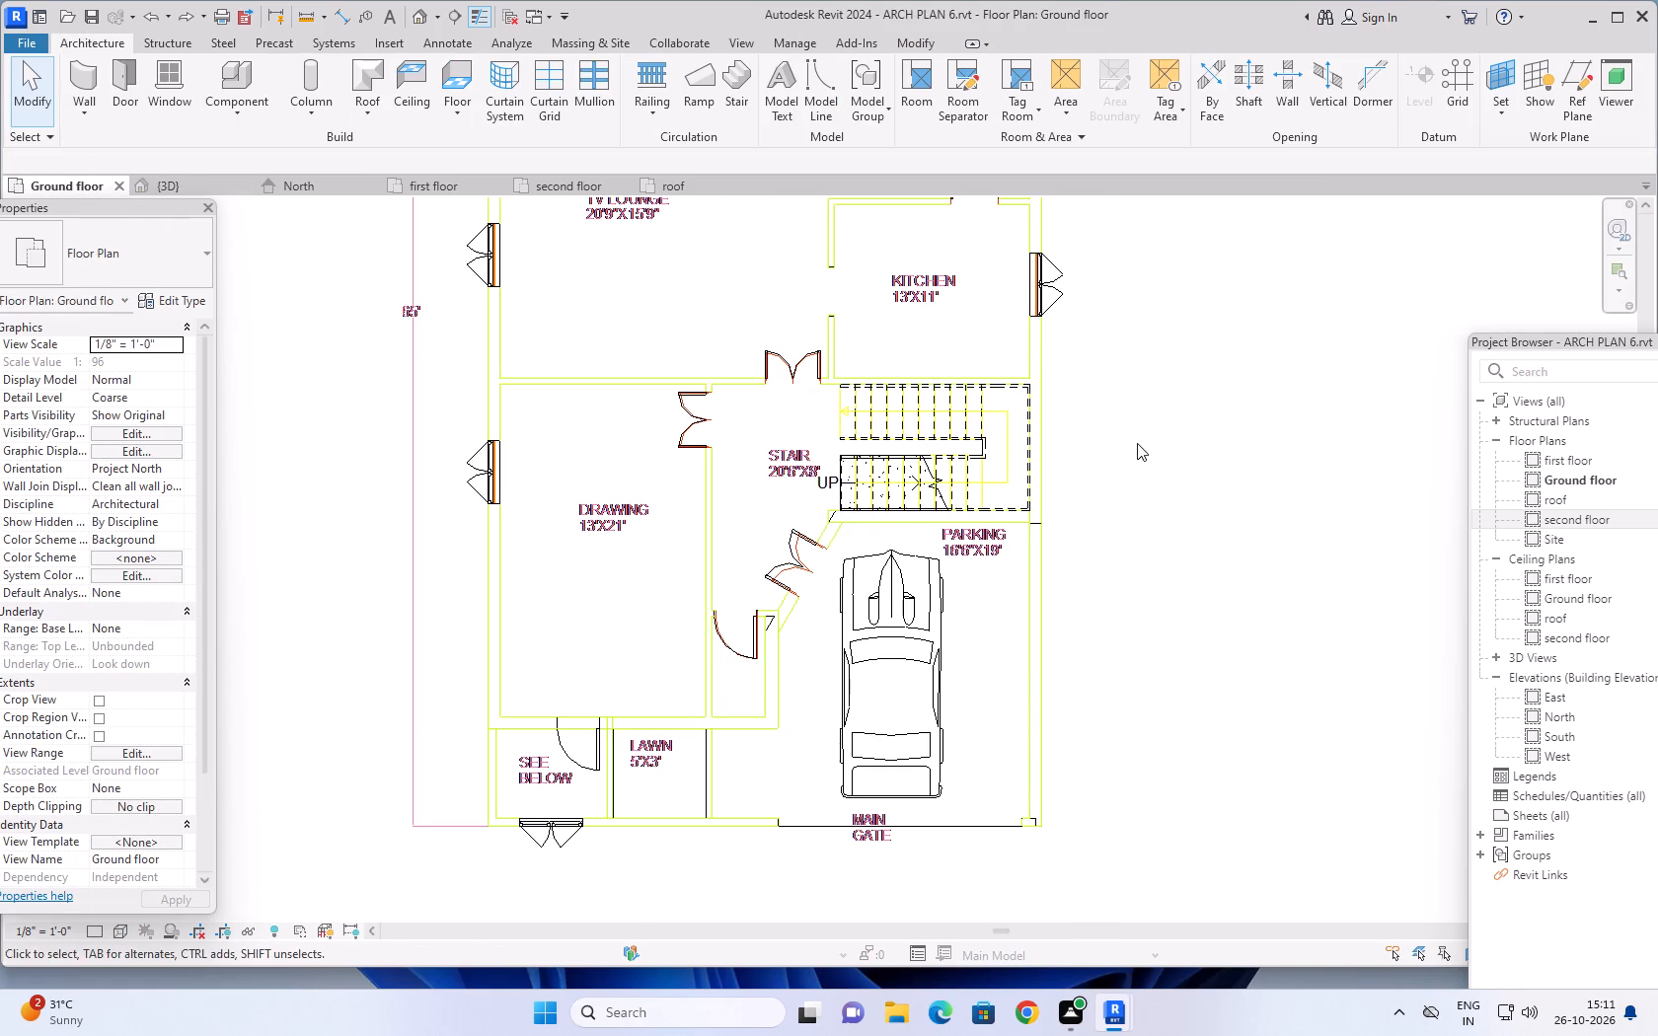
left_click(441, 187)
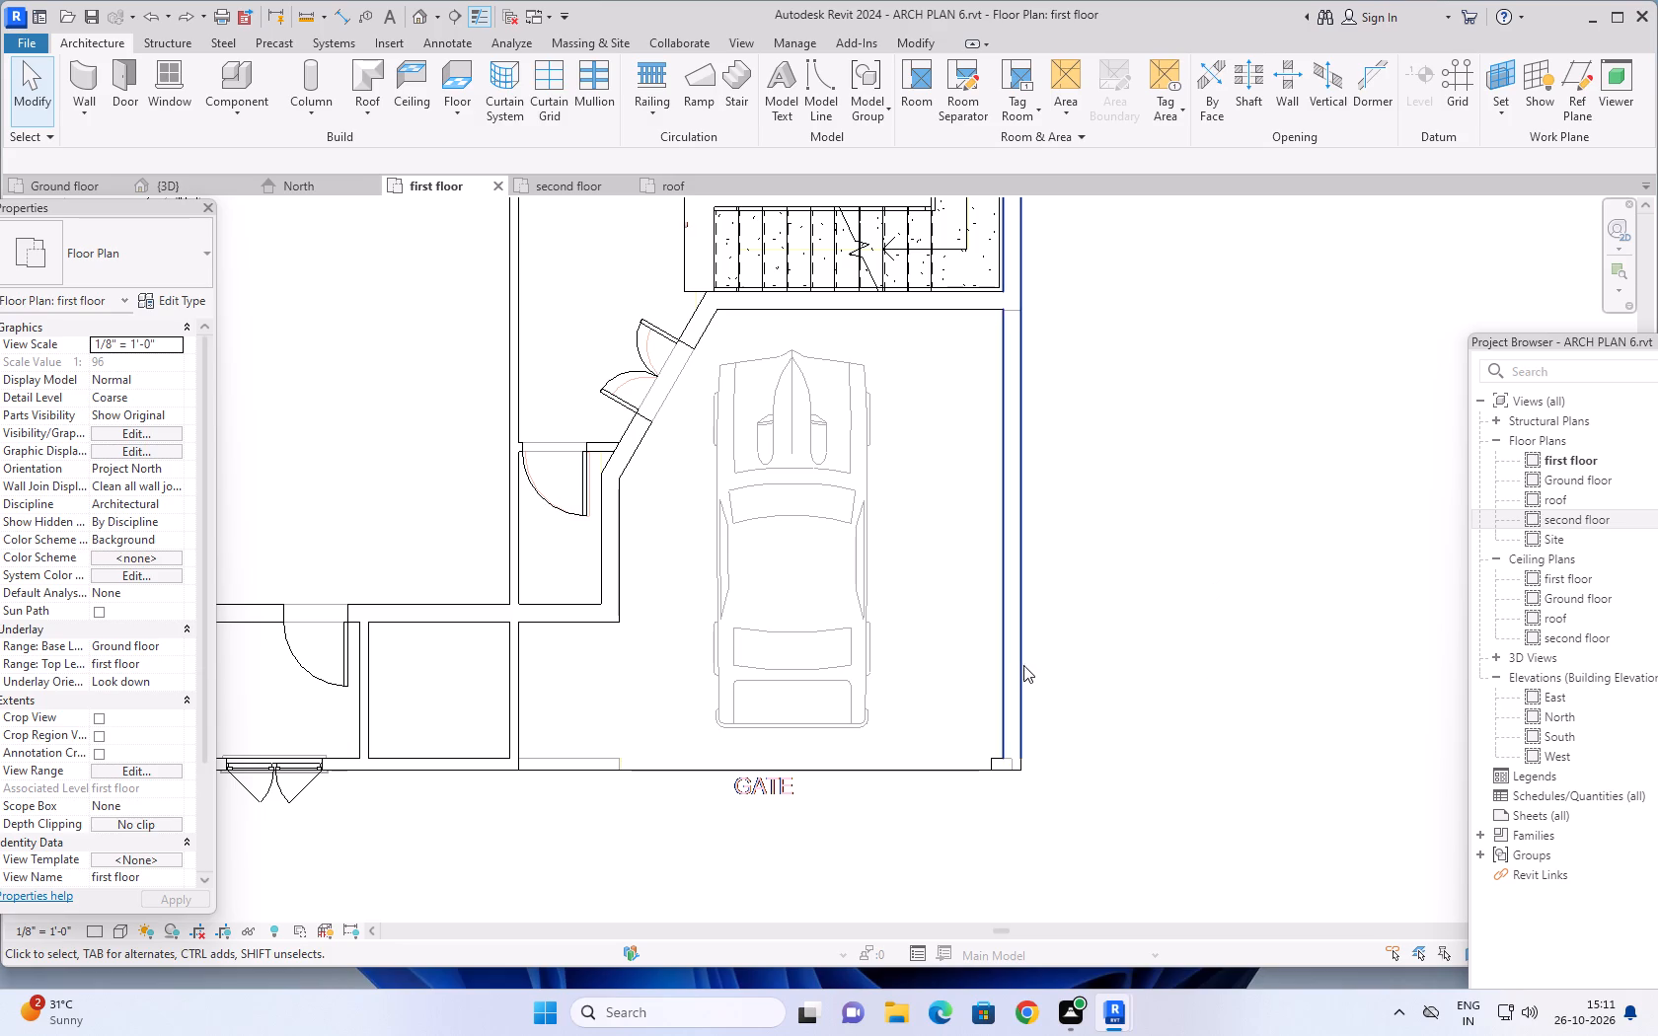
left_click(1019, 665)
scroll(1134, 621, "down", 3)
middle_click_drag(1170, 572, 1096, 728)
scroll(1096, 728, "up", 1)
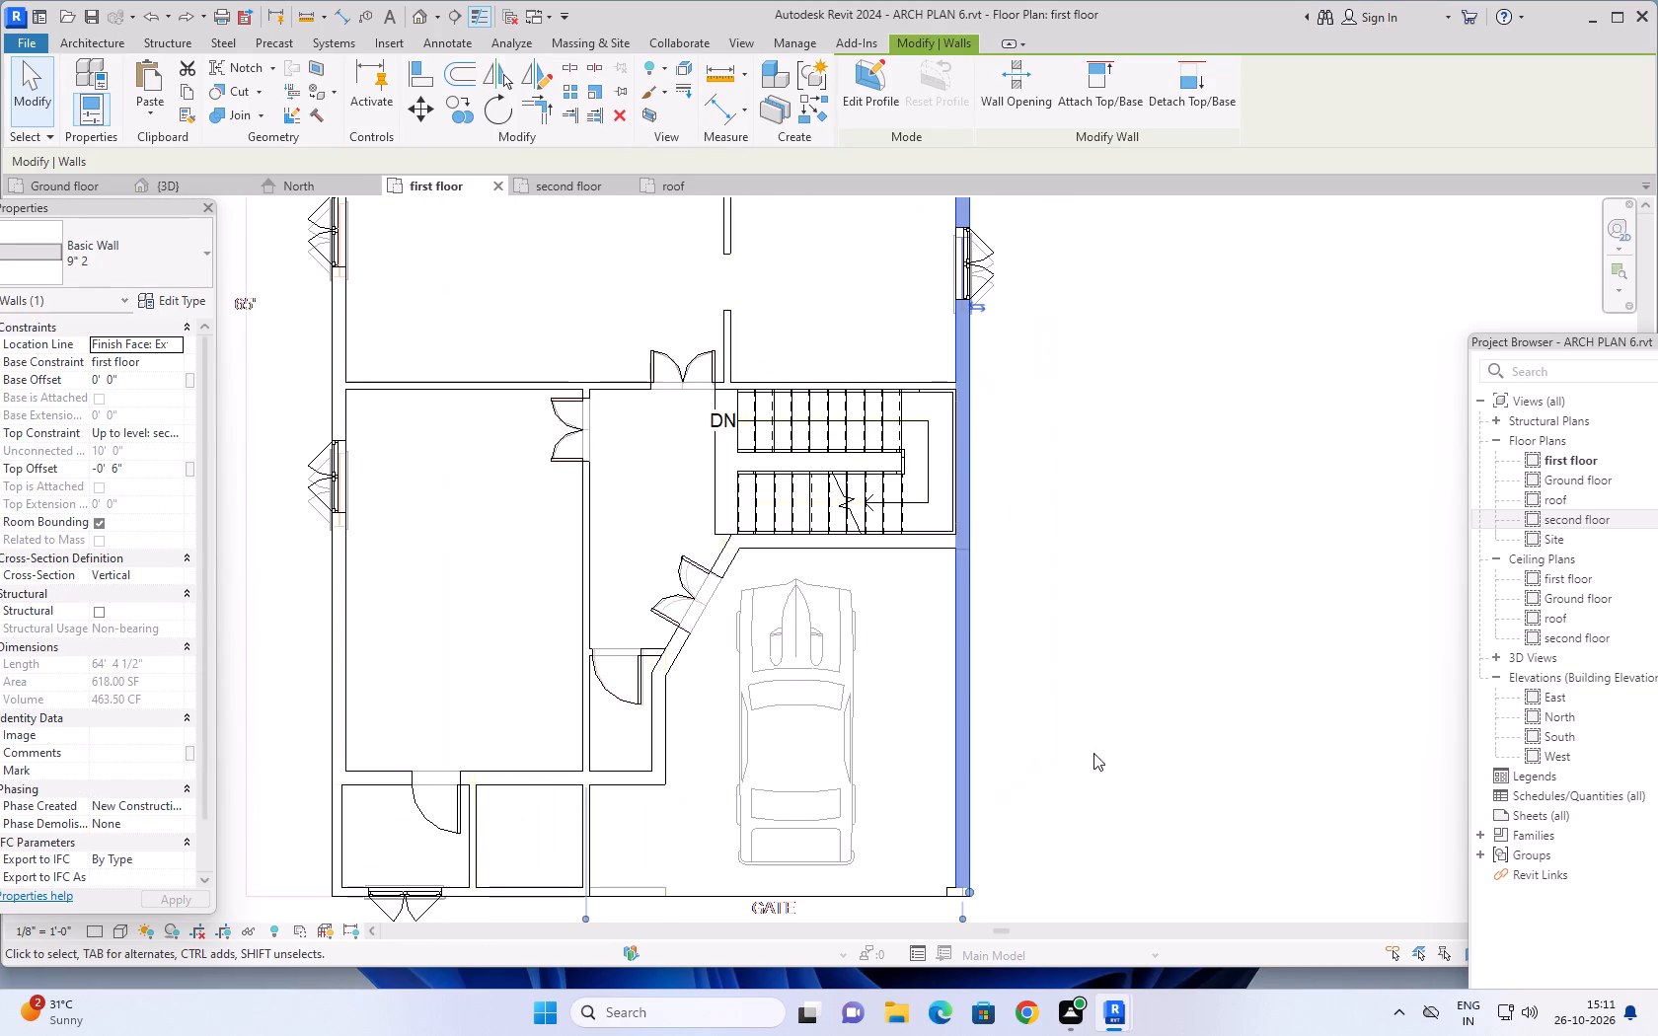
left_click_drag(969, 892, 990, 654)
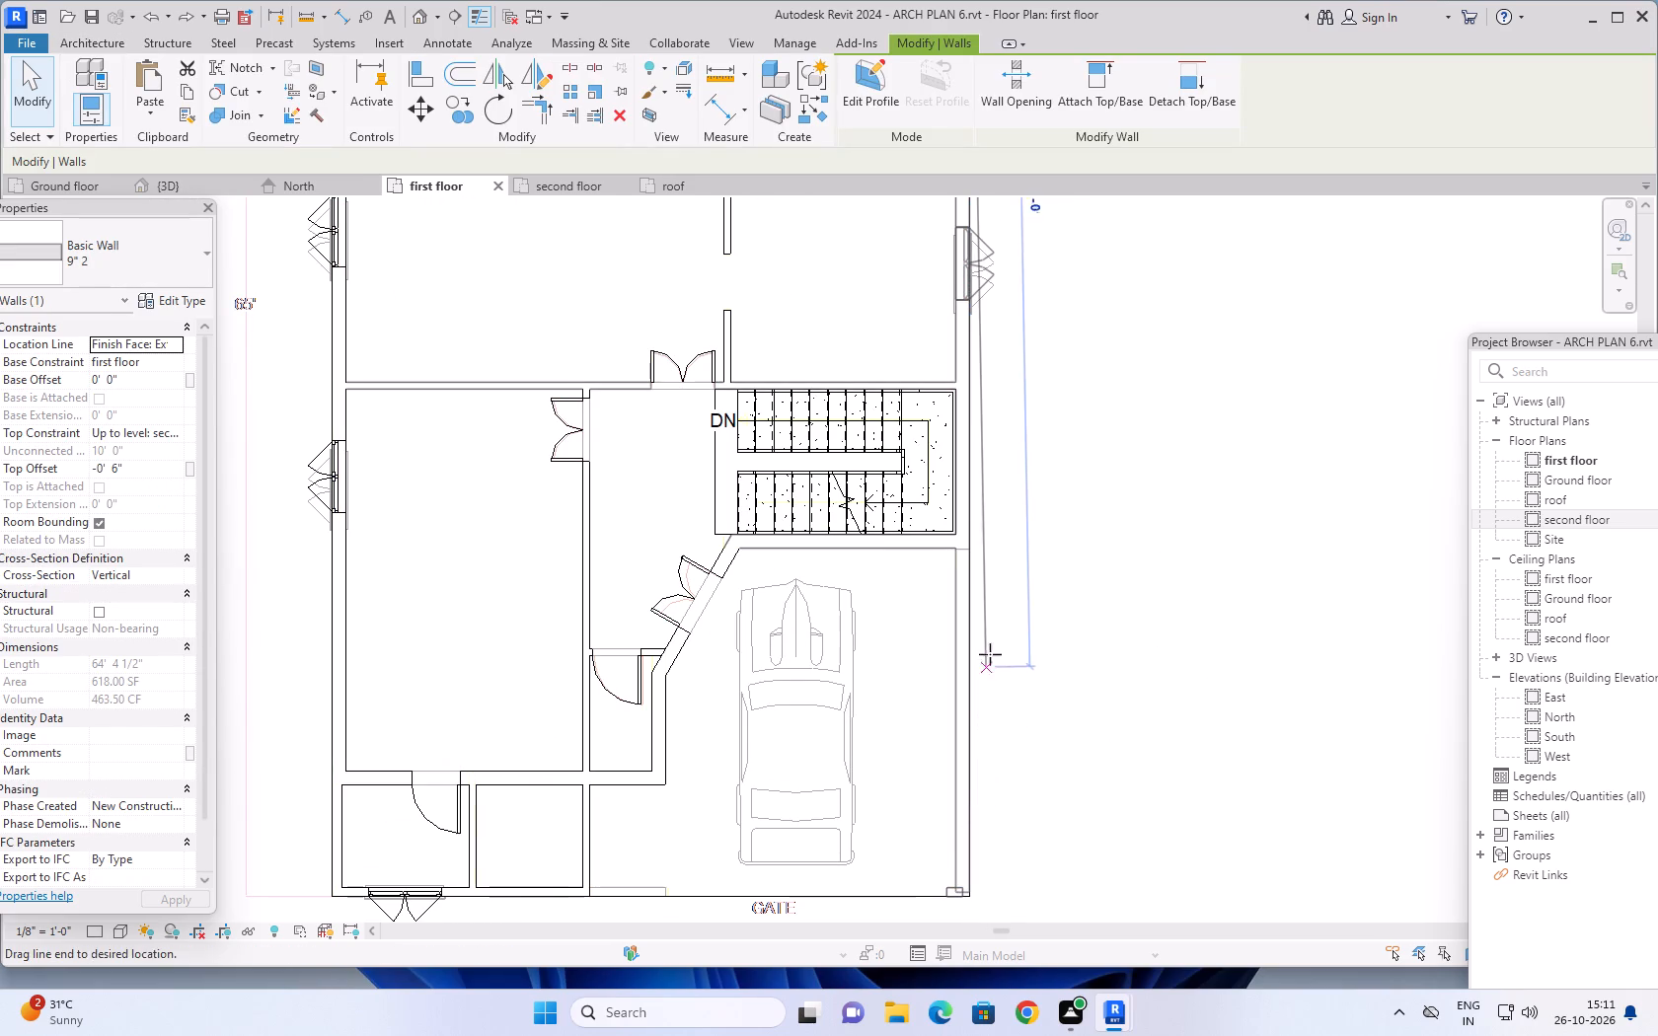
left_click_drag(990, 654, 973, 552)
scroll(1098, 596, "down", 1)
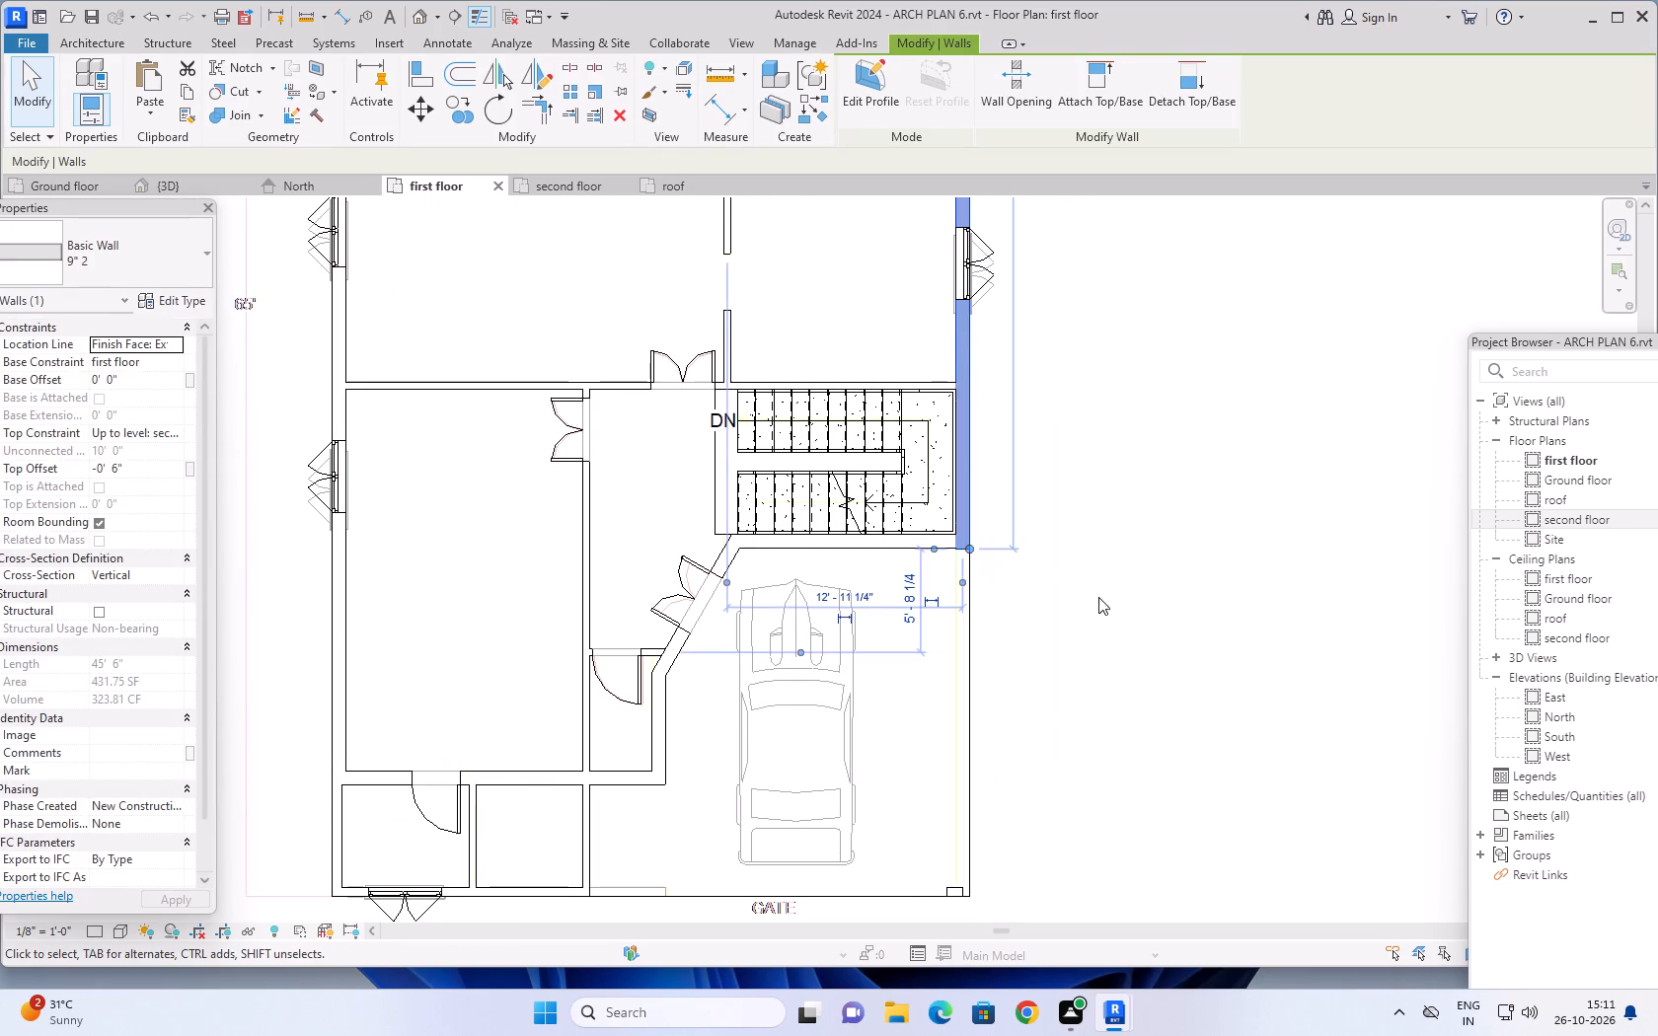
scroll(1098, 597, "down", 2)
middle_click_drag(1147, 631, 1166, 581)
left_click(1166, 586)
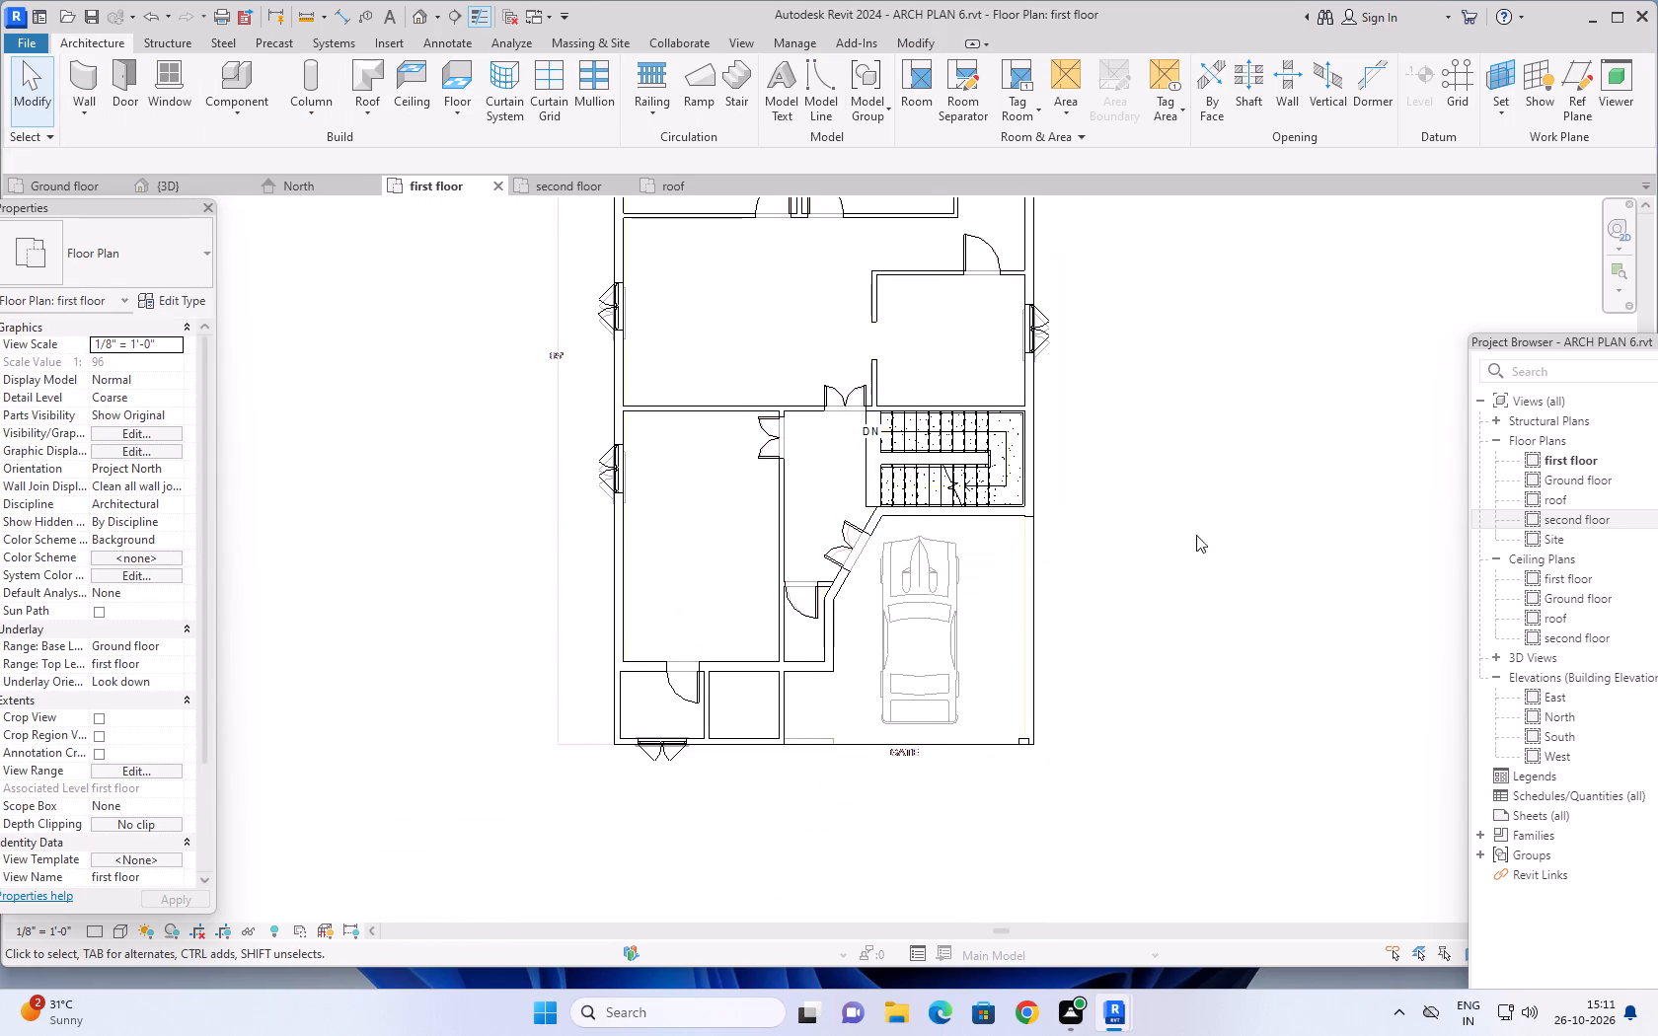
Draw a 6" wall with 2' unconnected height along the first-floor open area's side edge, about 19'-1 1/2" from the stair wall to the front corner.
left_click(83, 78)
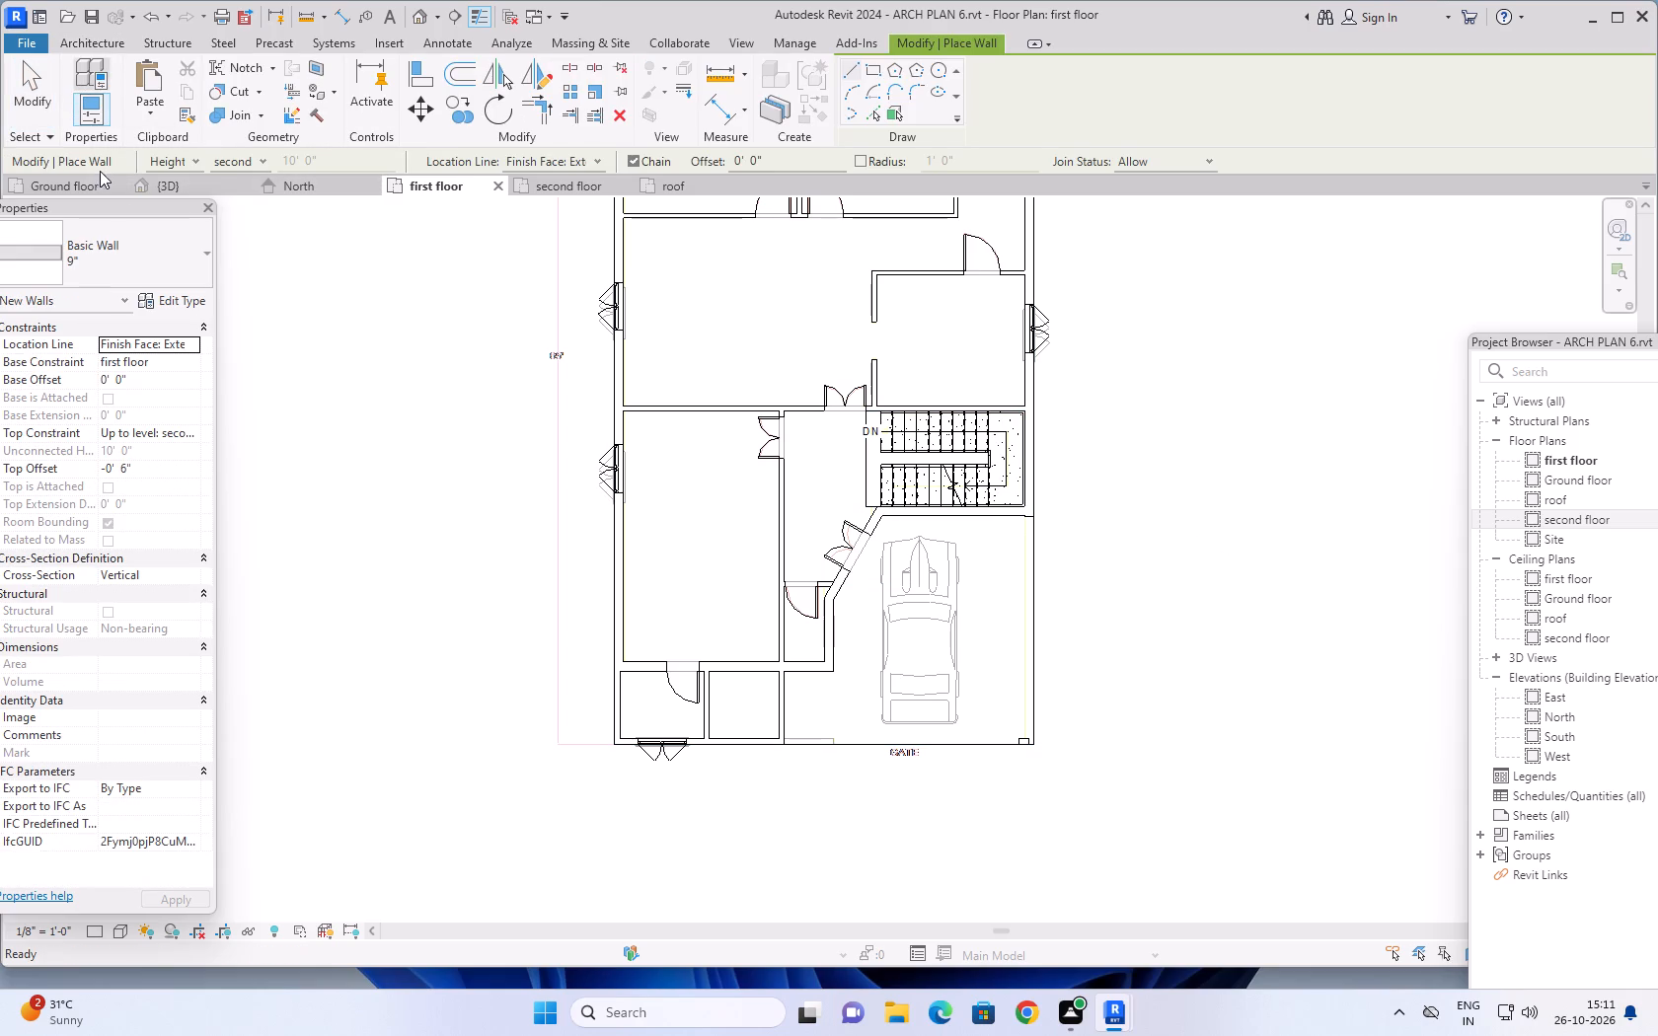
left_click(147, 282)
scroll(113, 356, "up", 4)
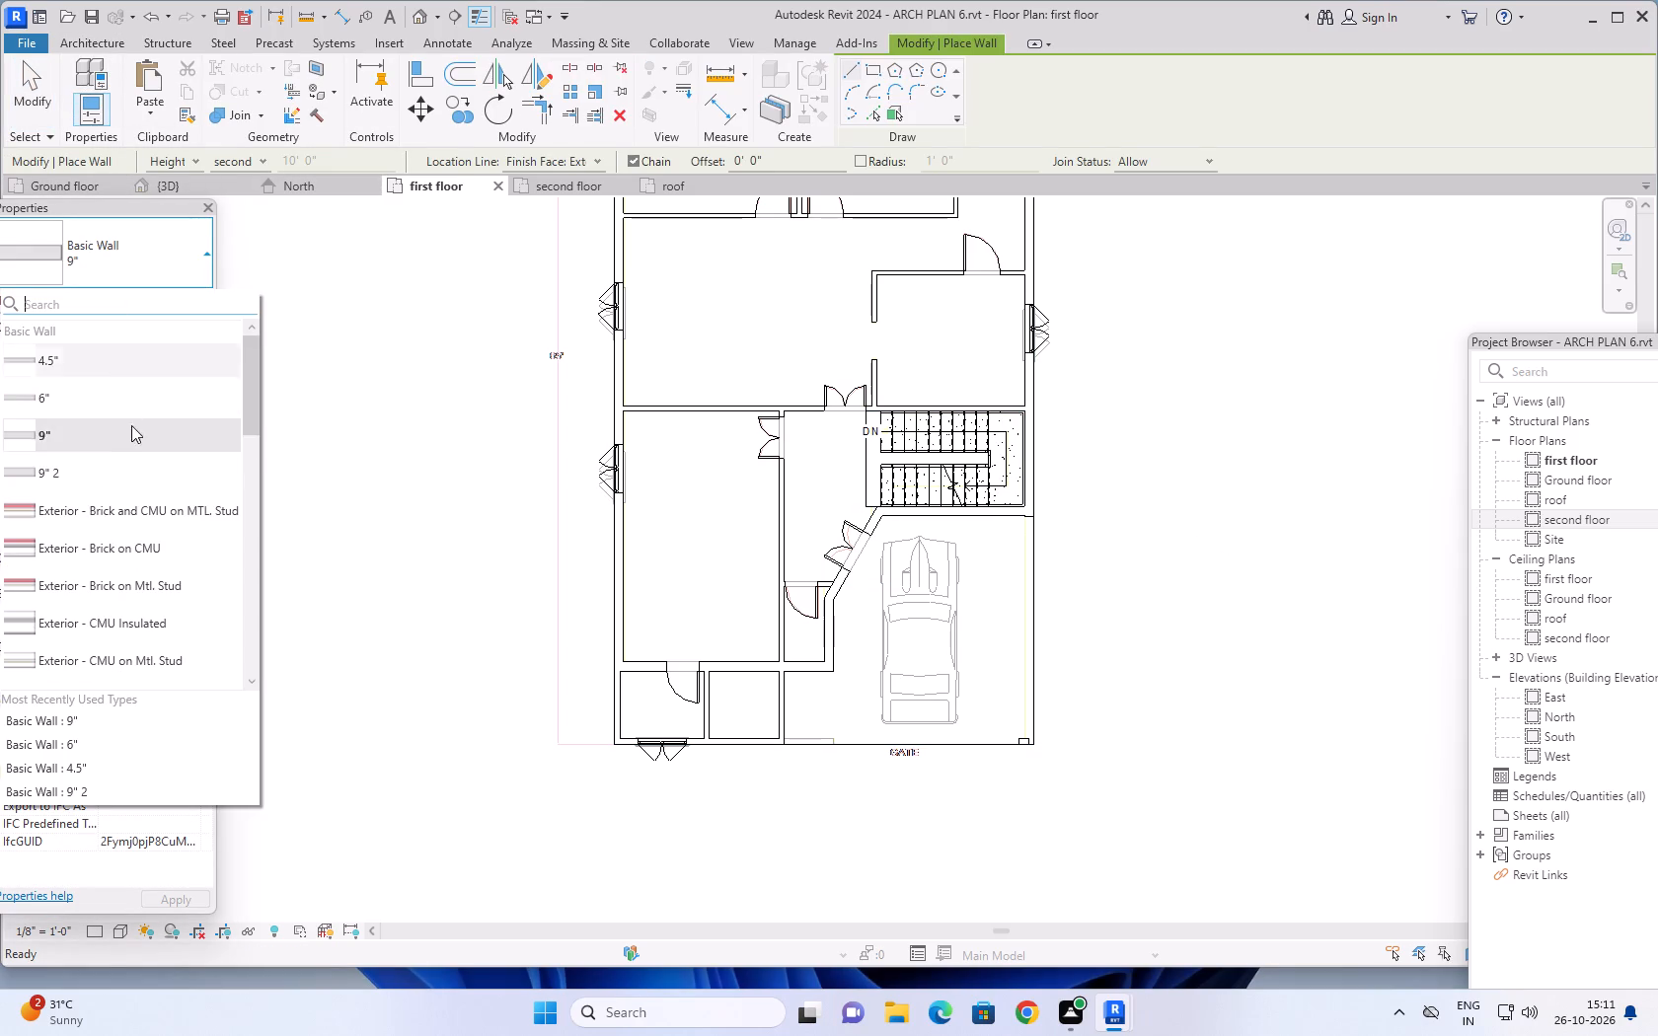
left_click(130, 397)
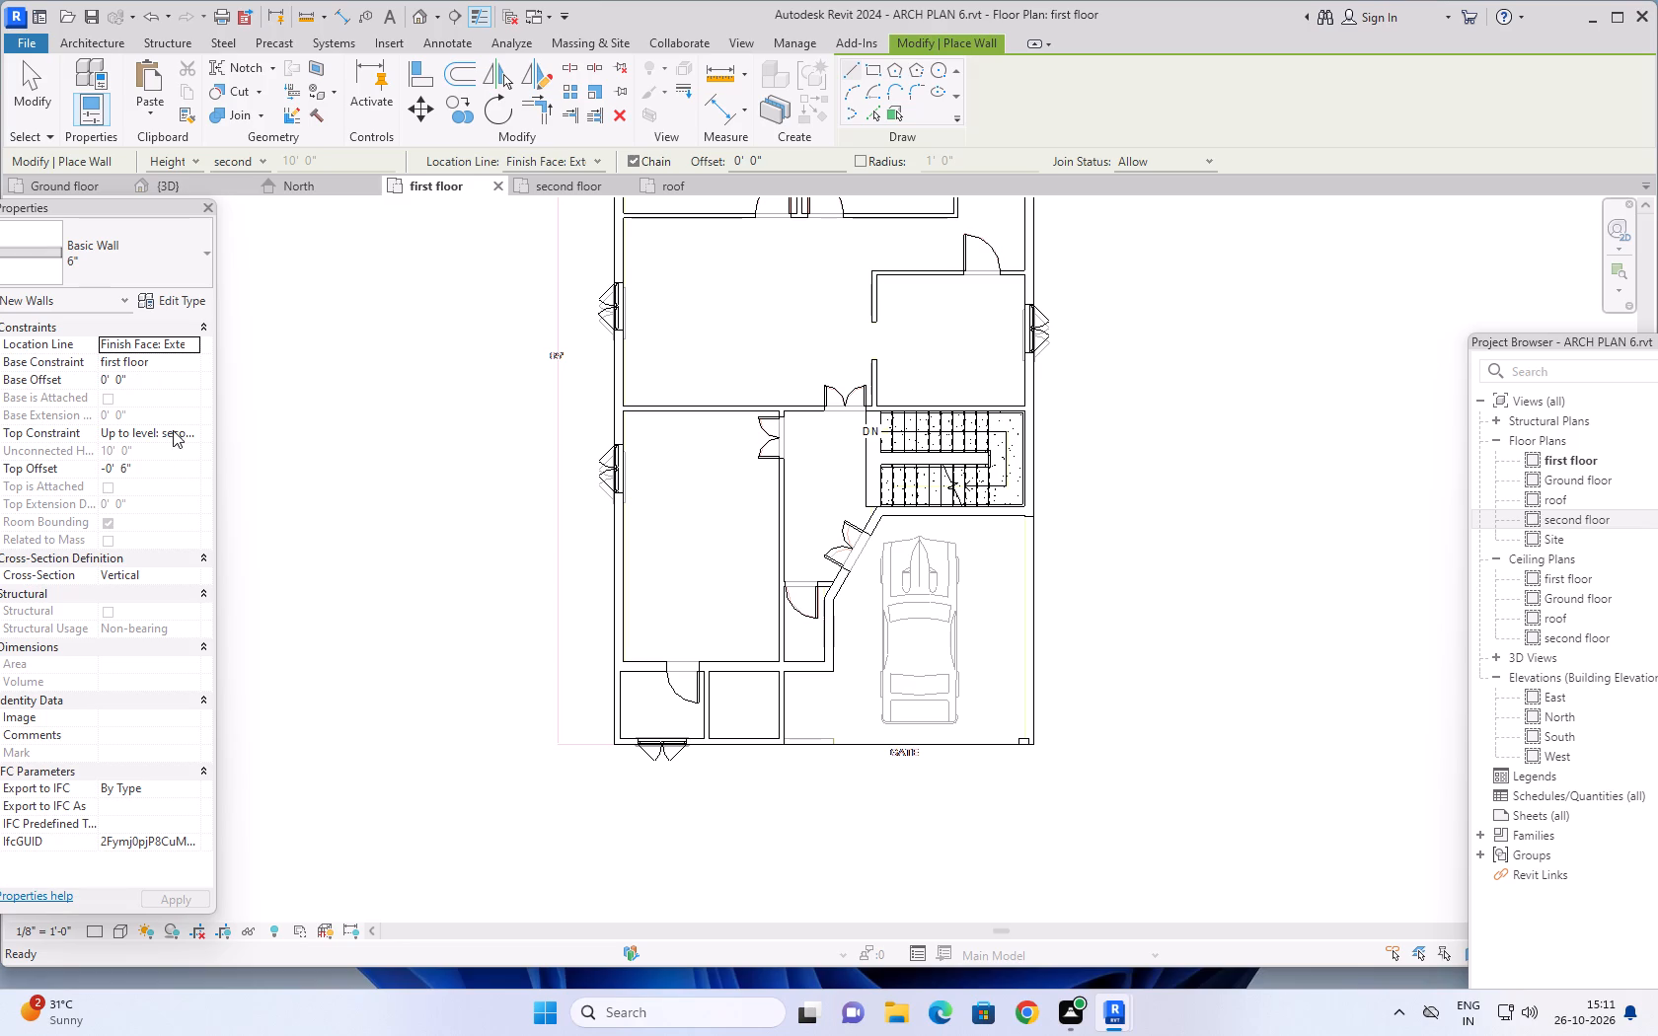
left_click(183, 430)
left_click(193, 430)
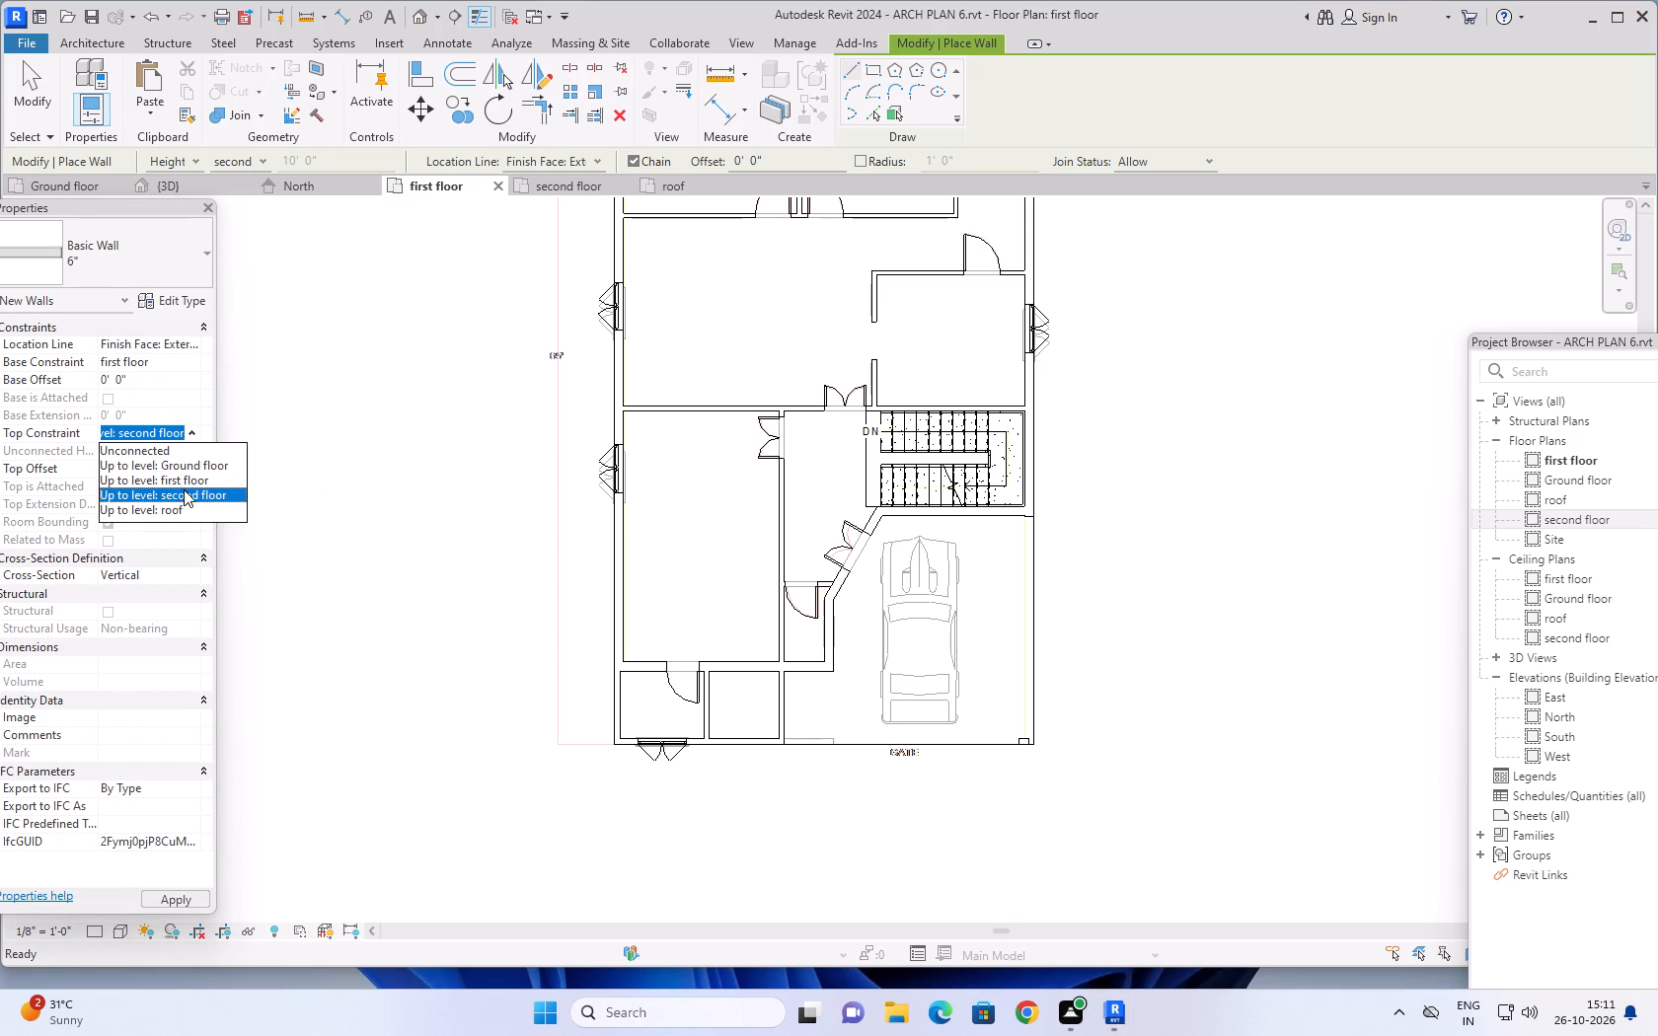
left_click(188, 446)
left_click(168, 453)
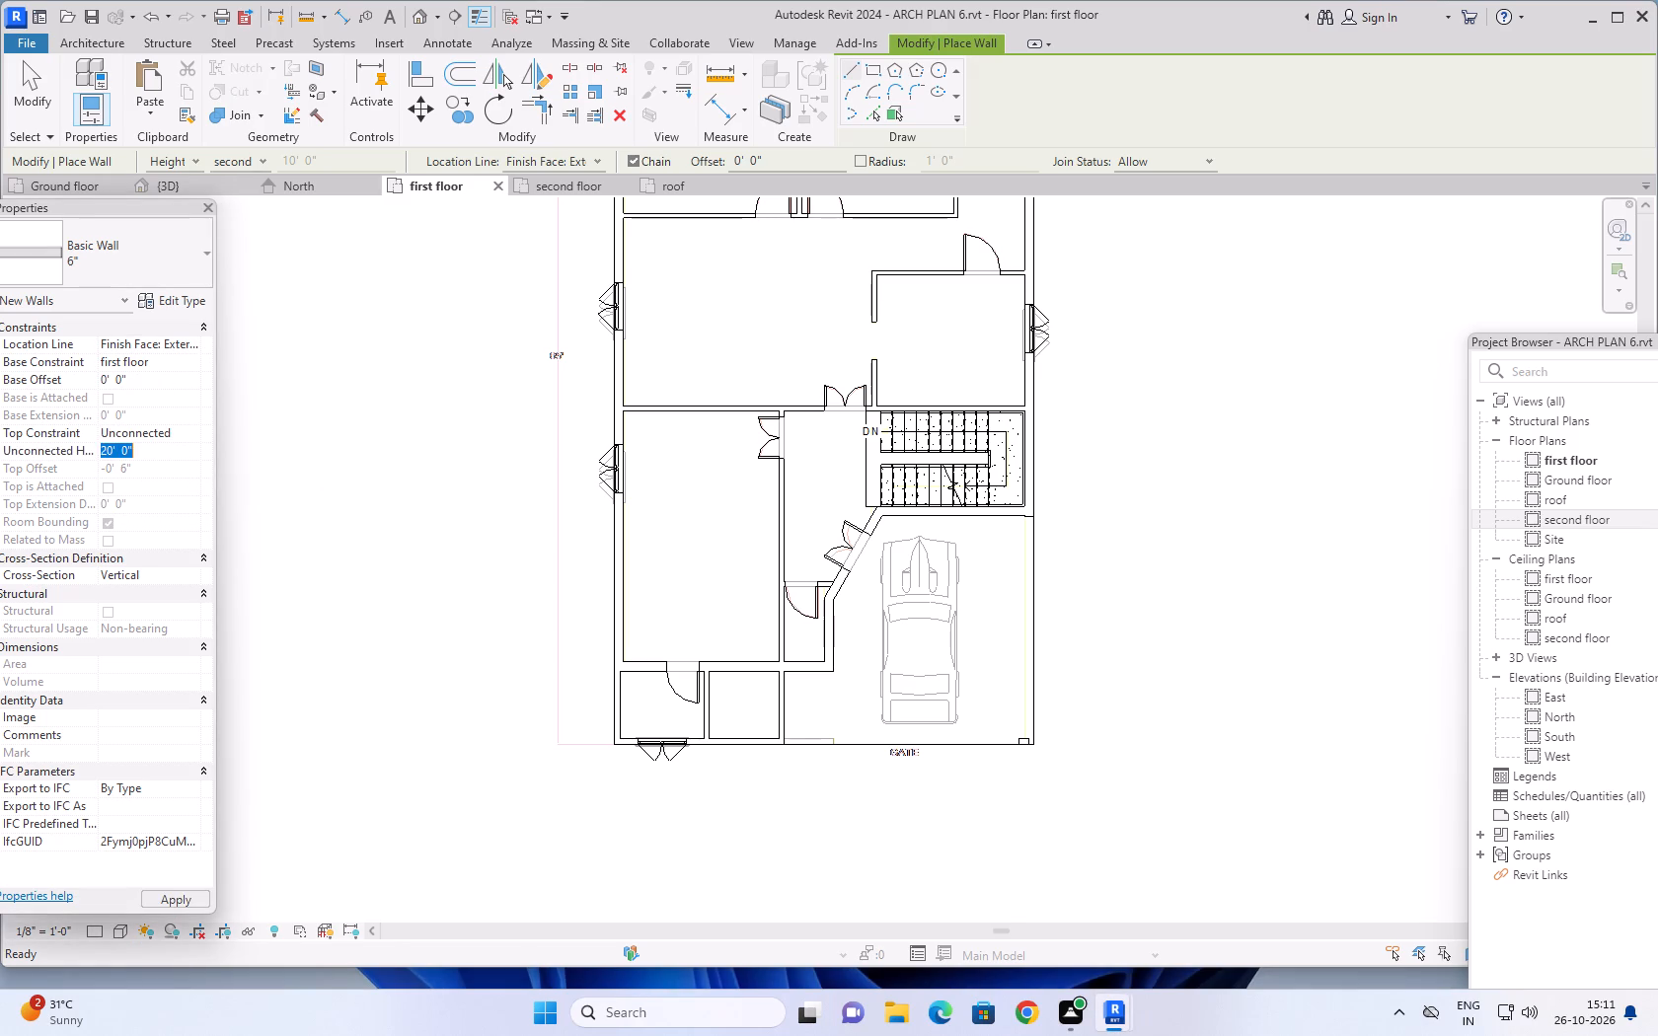
type("2'")
key("Return")
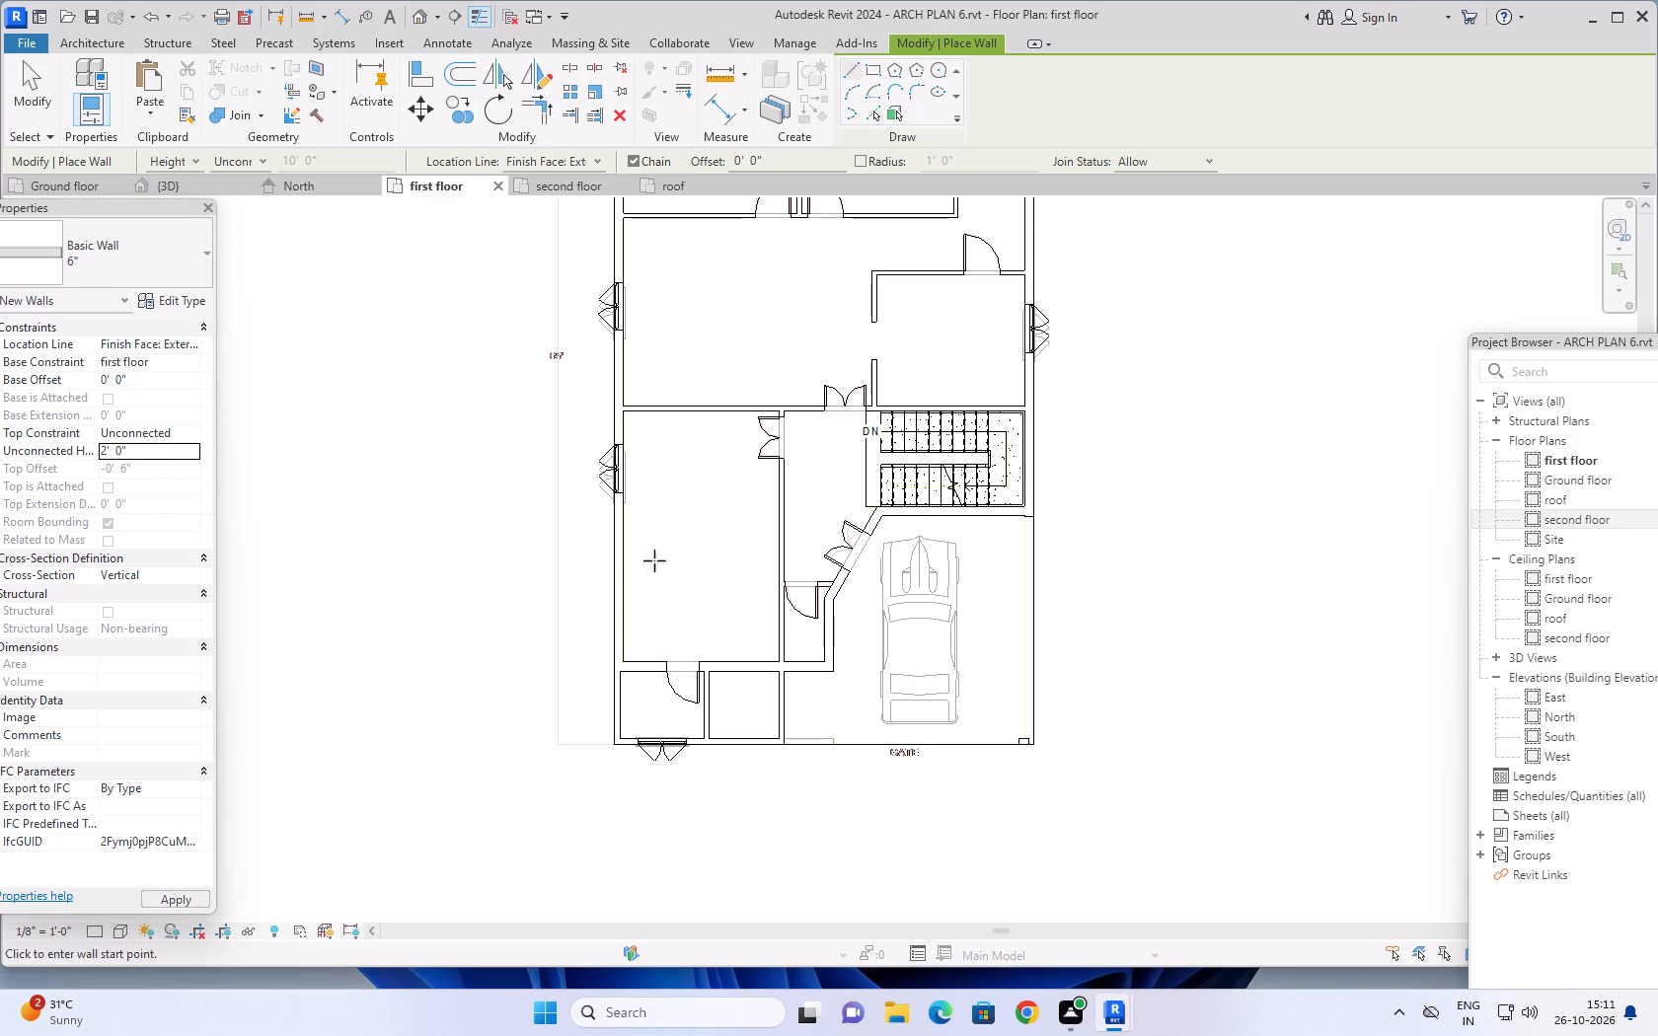
scroll(1067, 558, "up", 5)
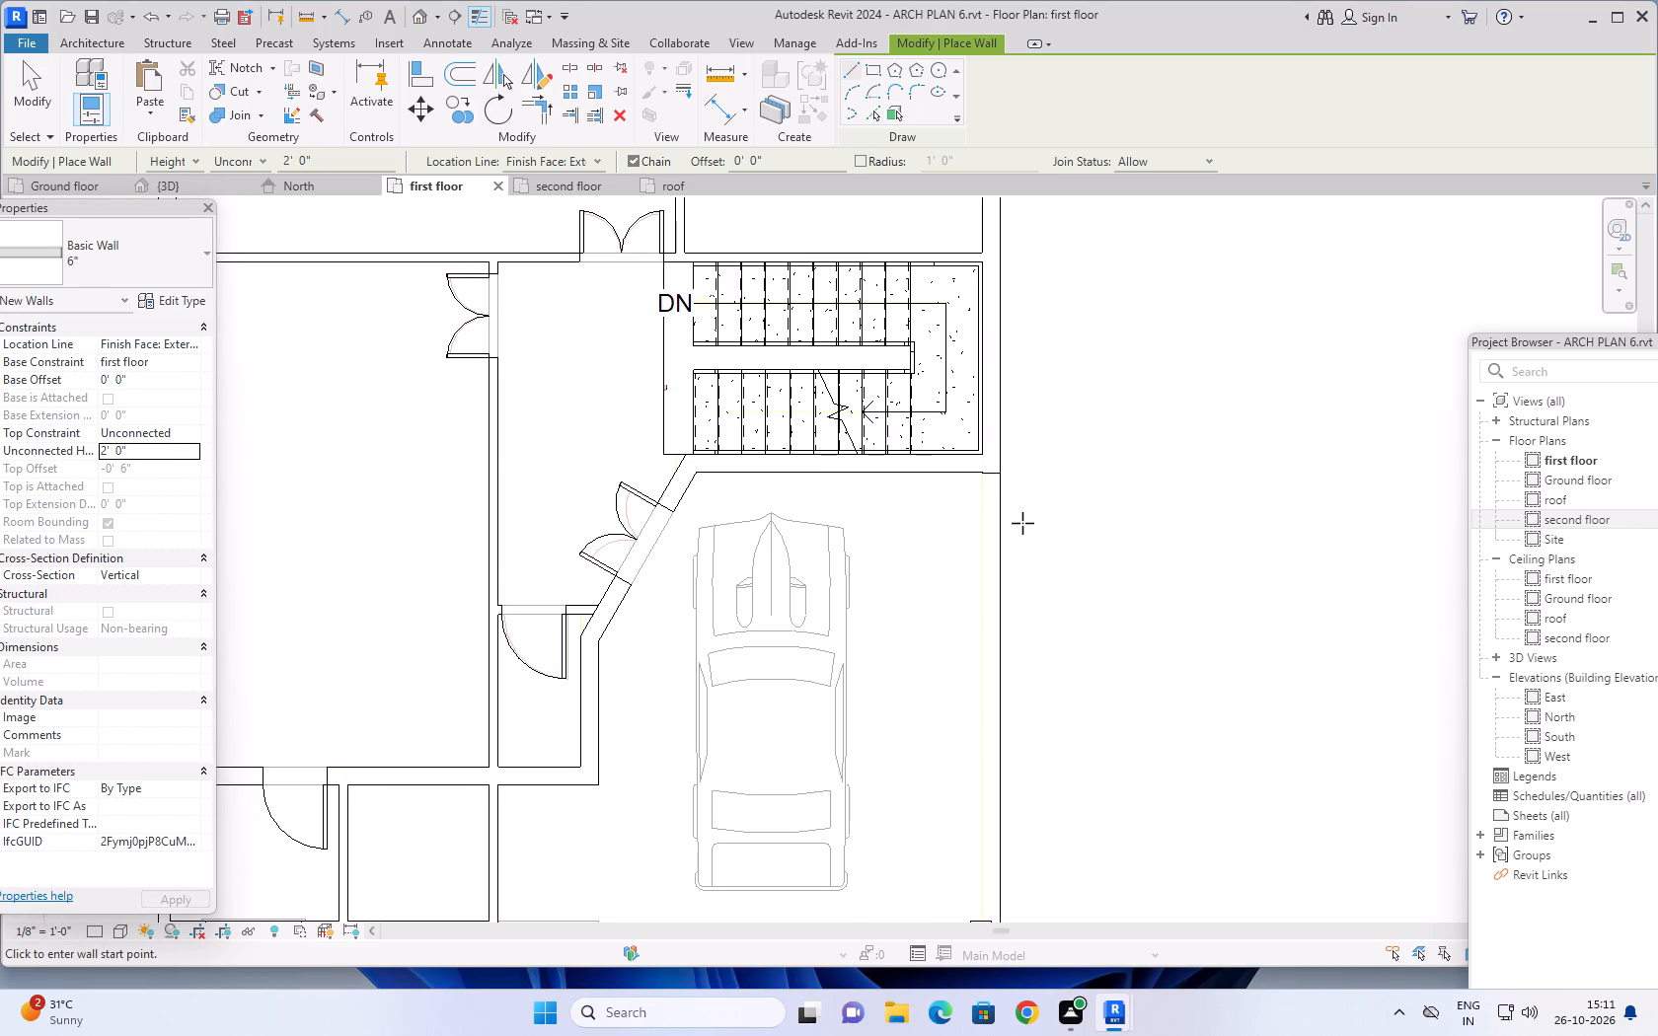
left_click(999, 474)
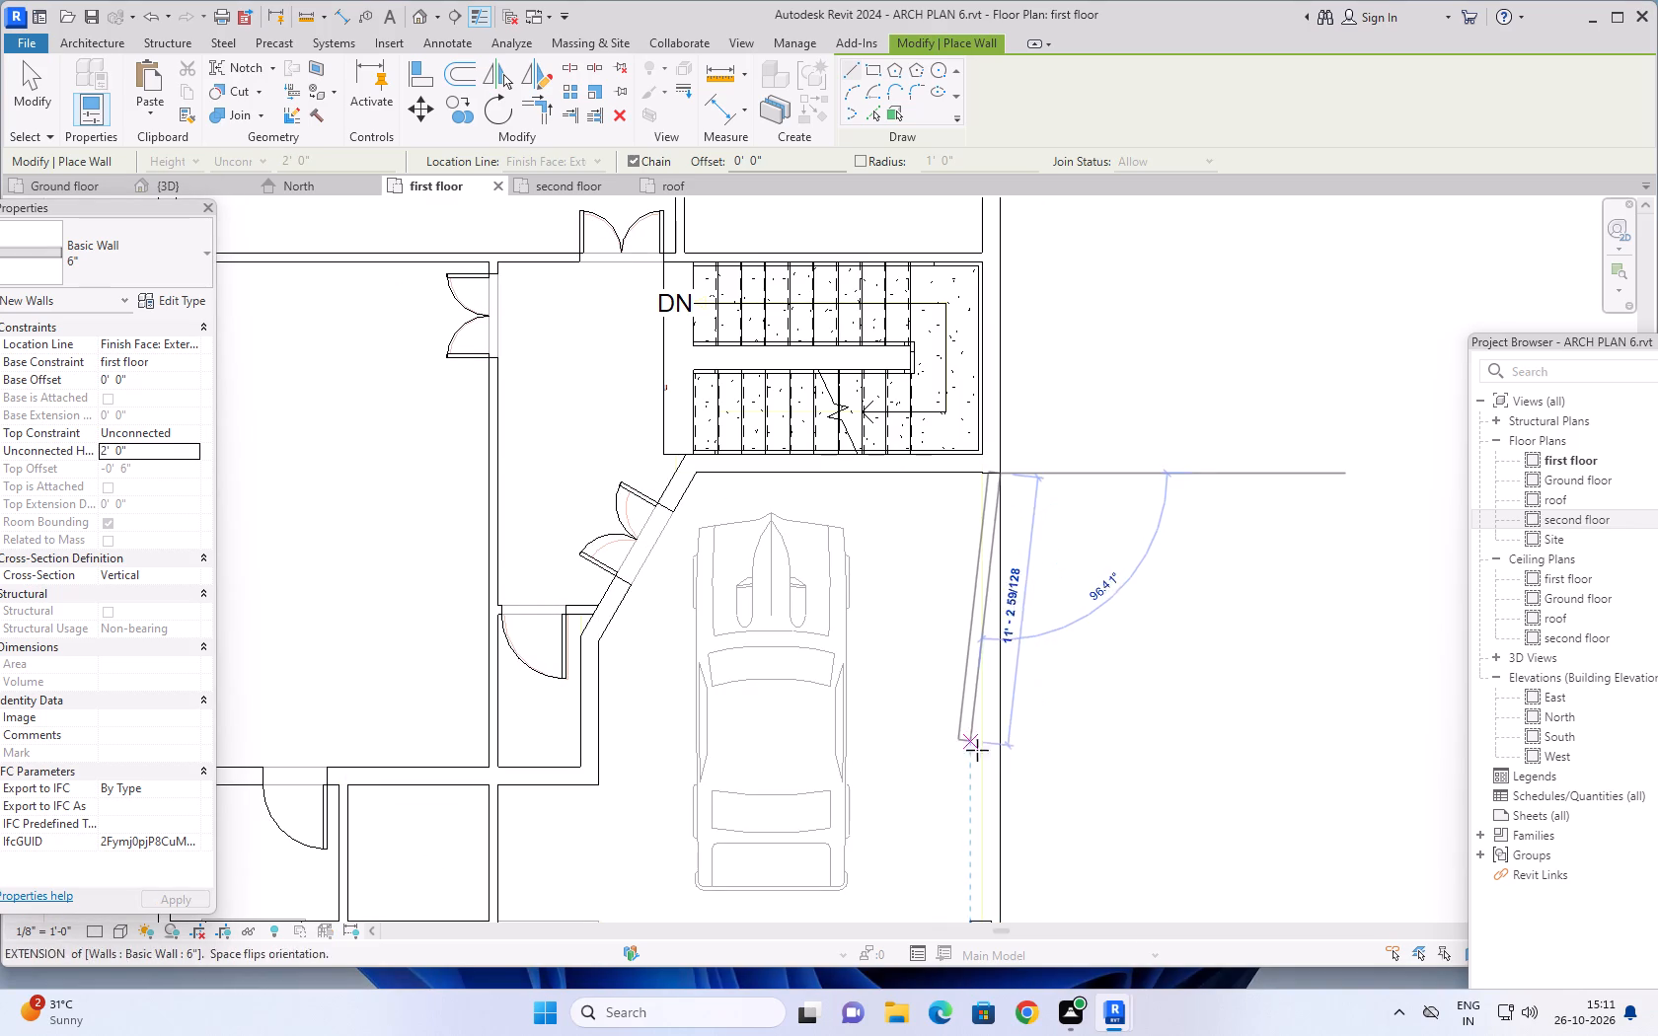
middle_click_drag(1001, 786, 1040, 453)
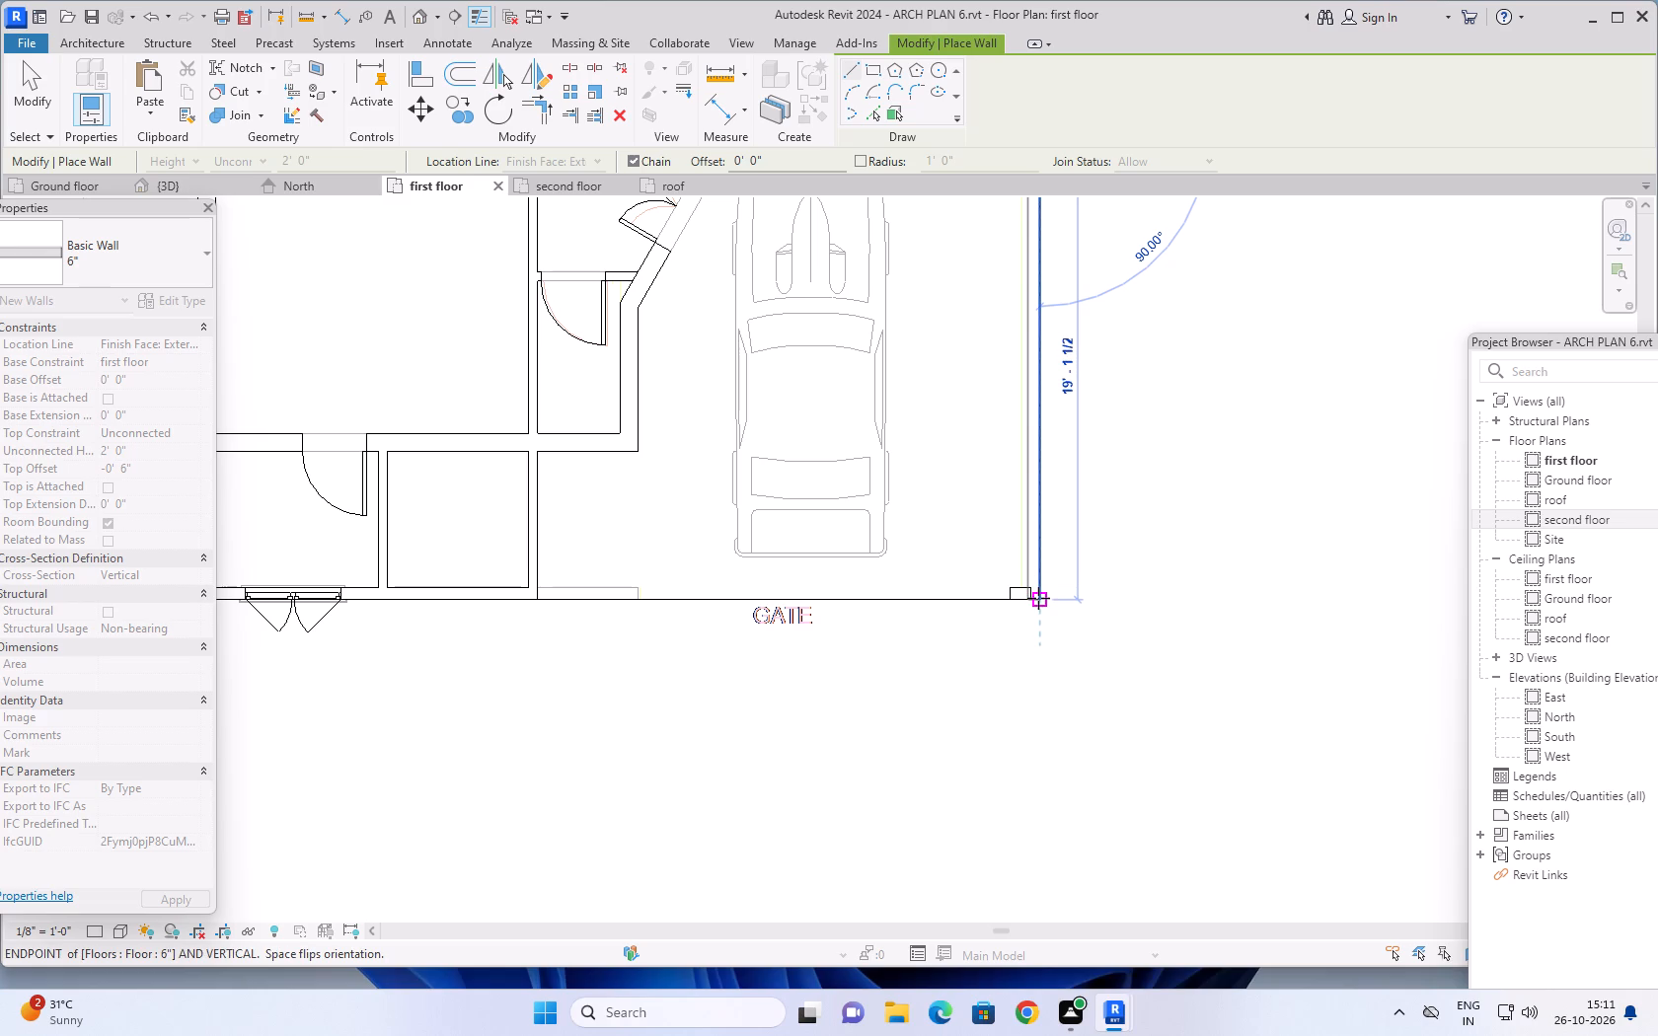
left_click(1038, 599)
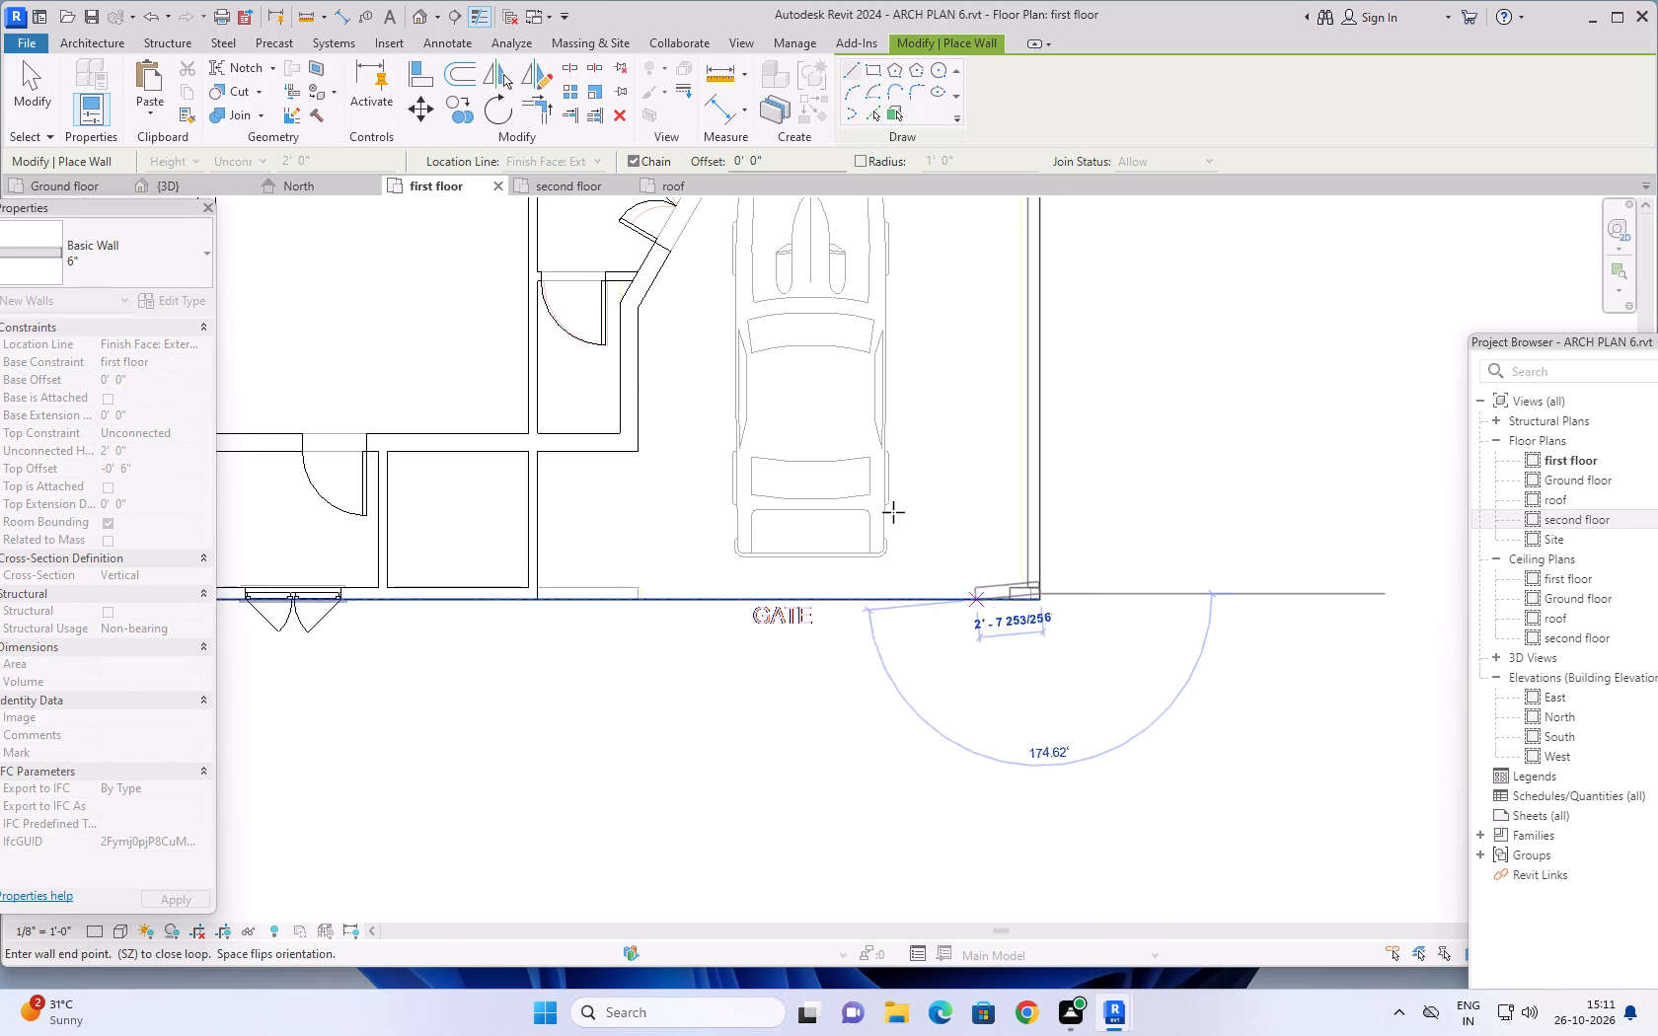
In the first floor plan, draw a 2' high 6" wall along the open area's front edge, from the corner wall piece to the front room's wall.
left_click(197, 184)
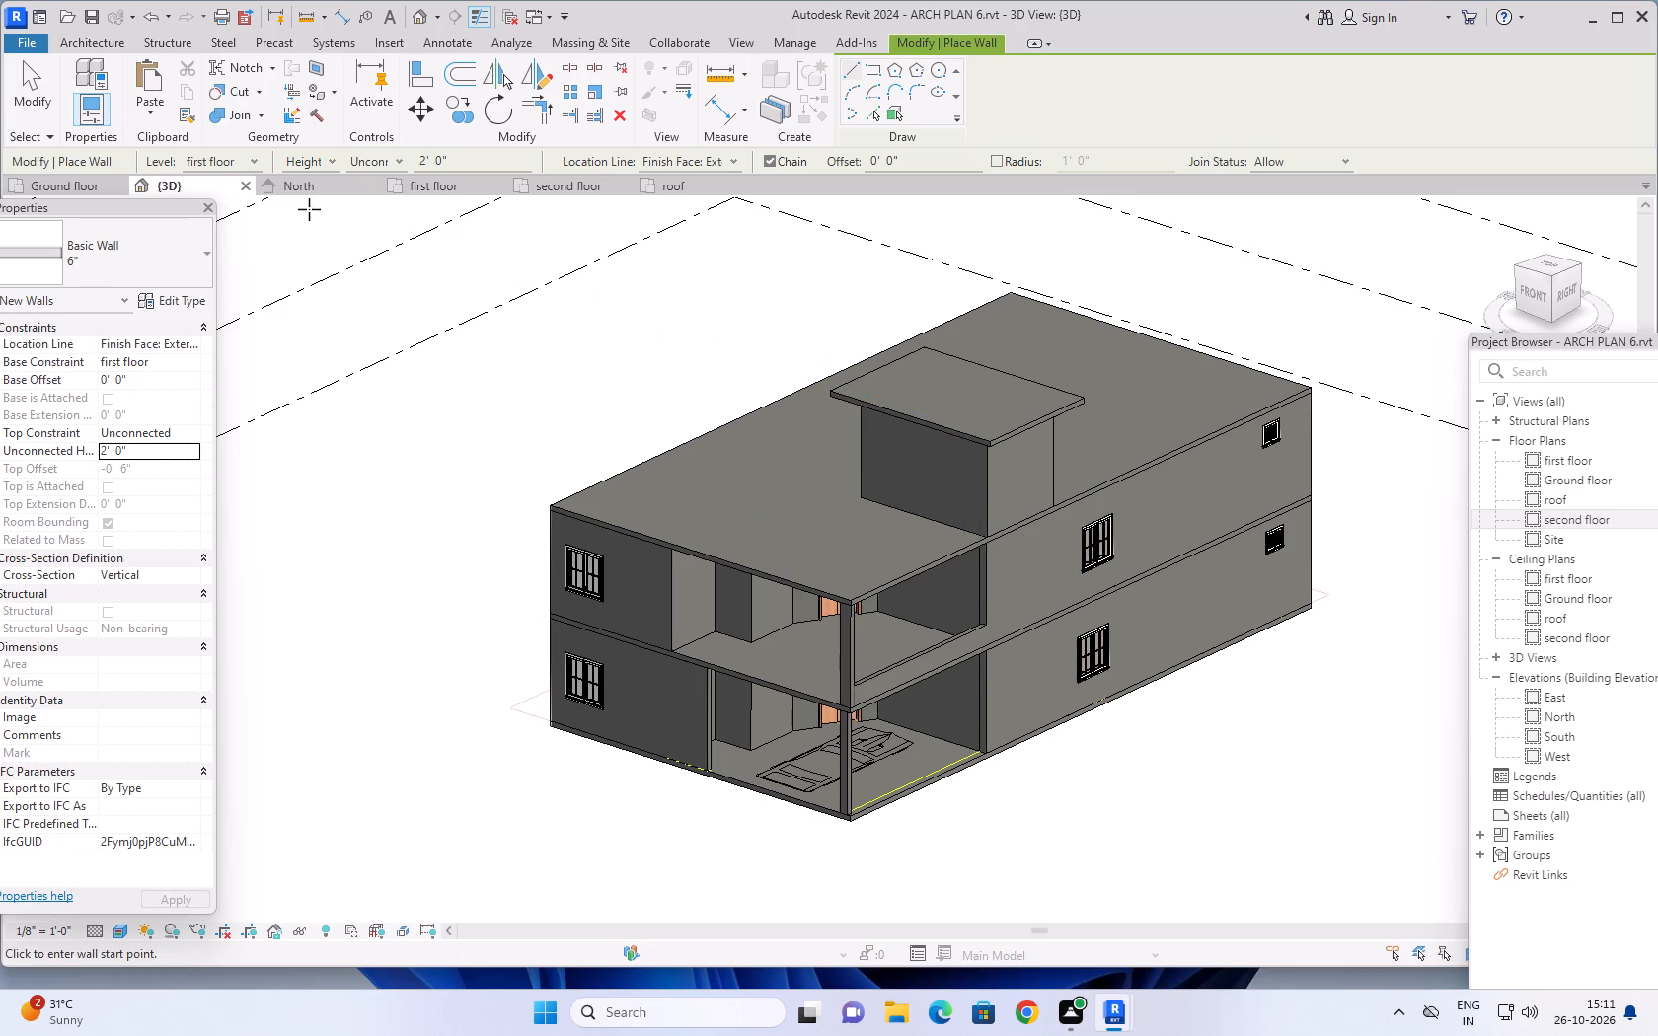
left_click(186, 183)
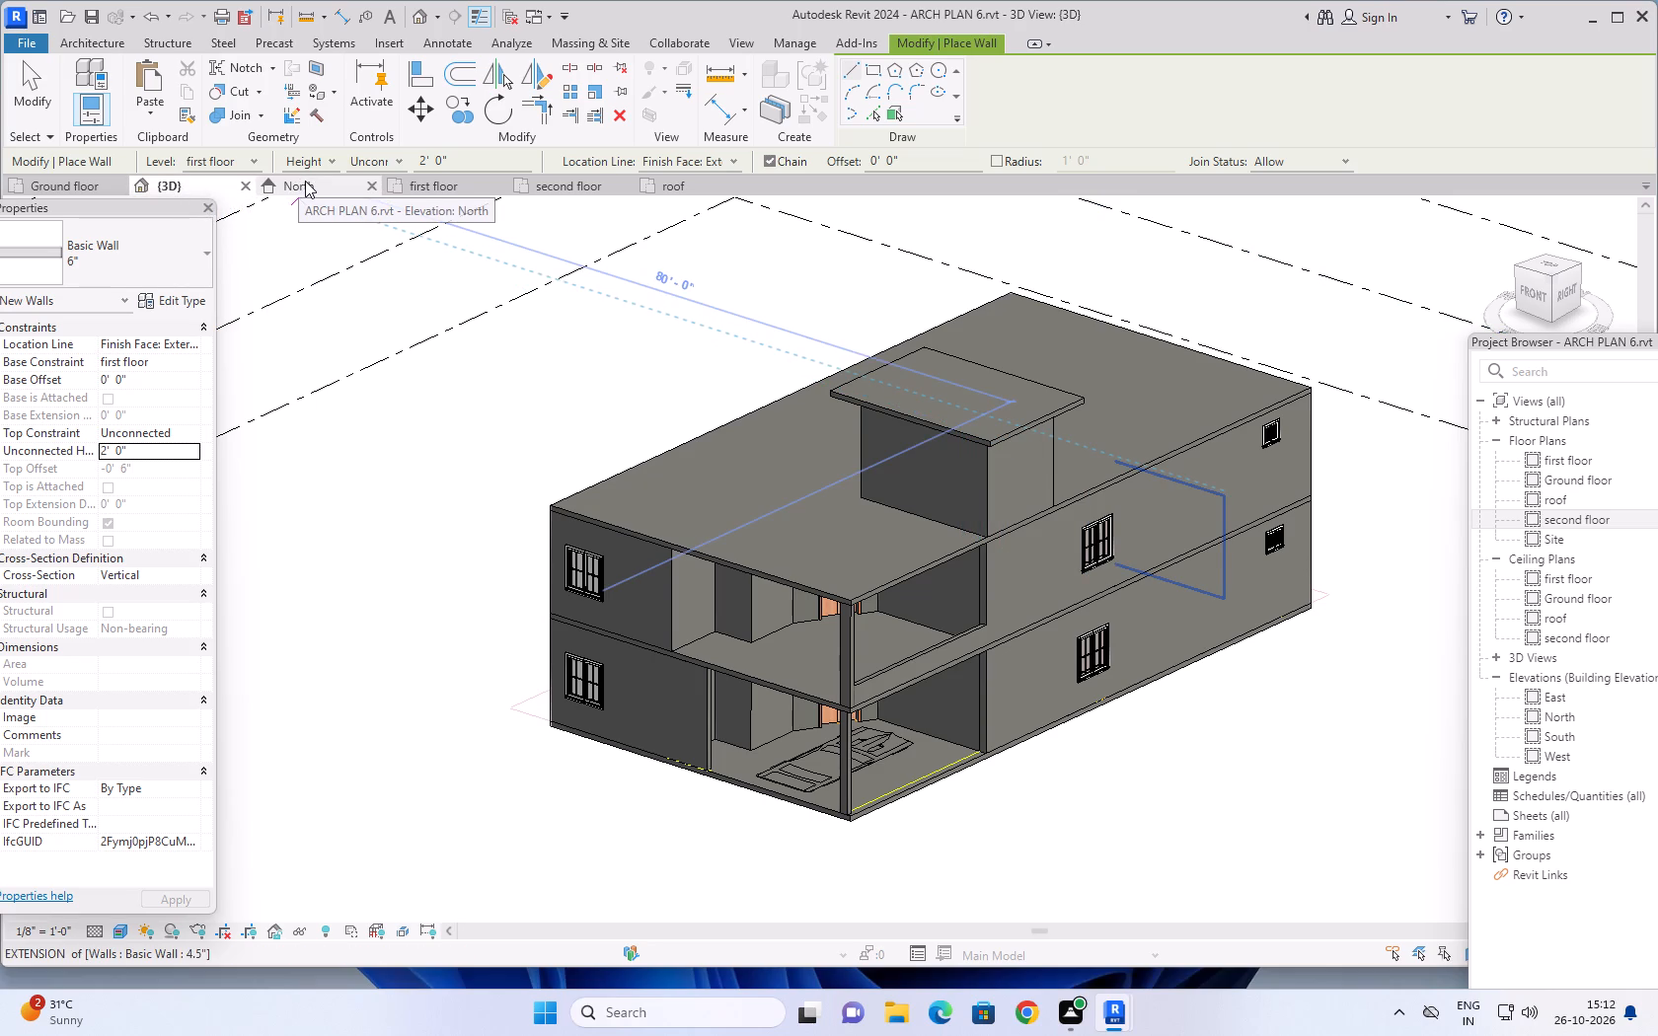
left_click(465, 182)
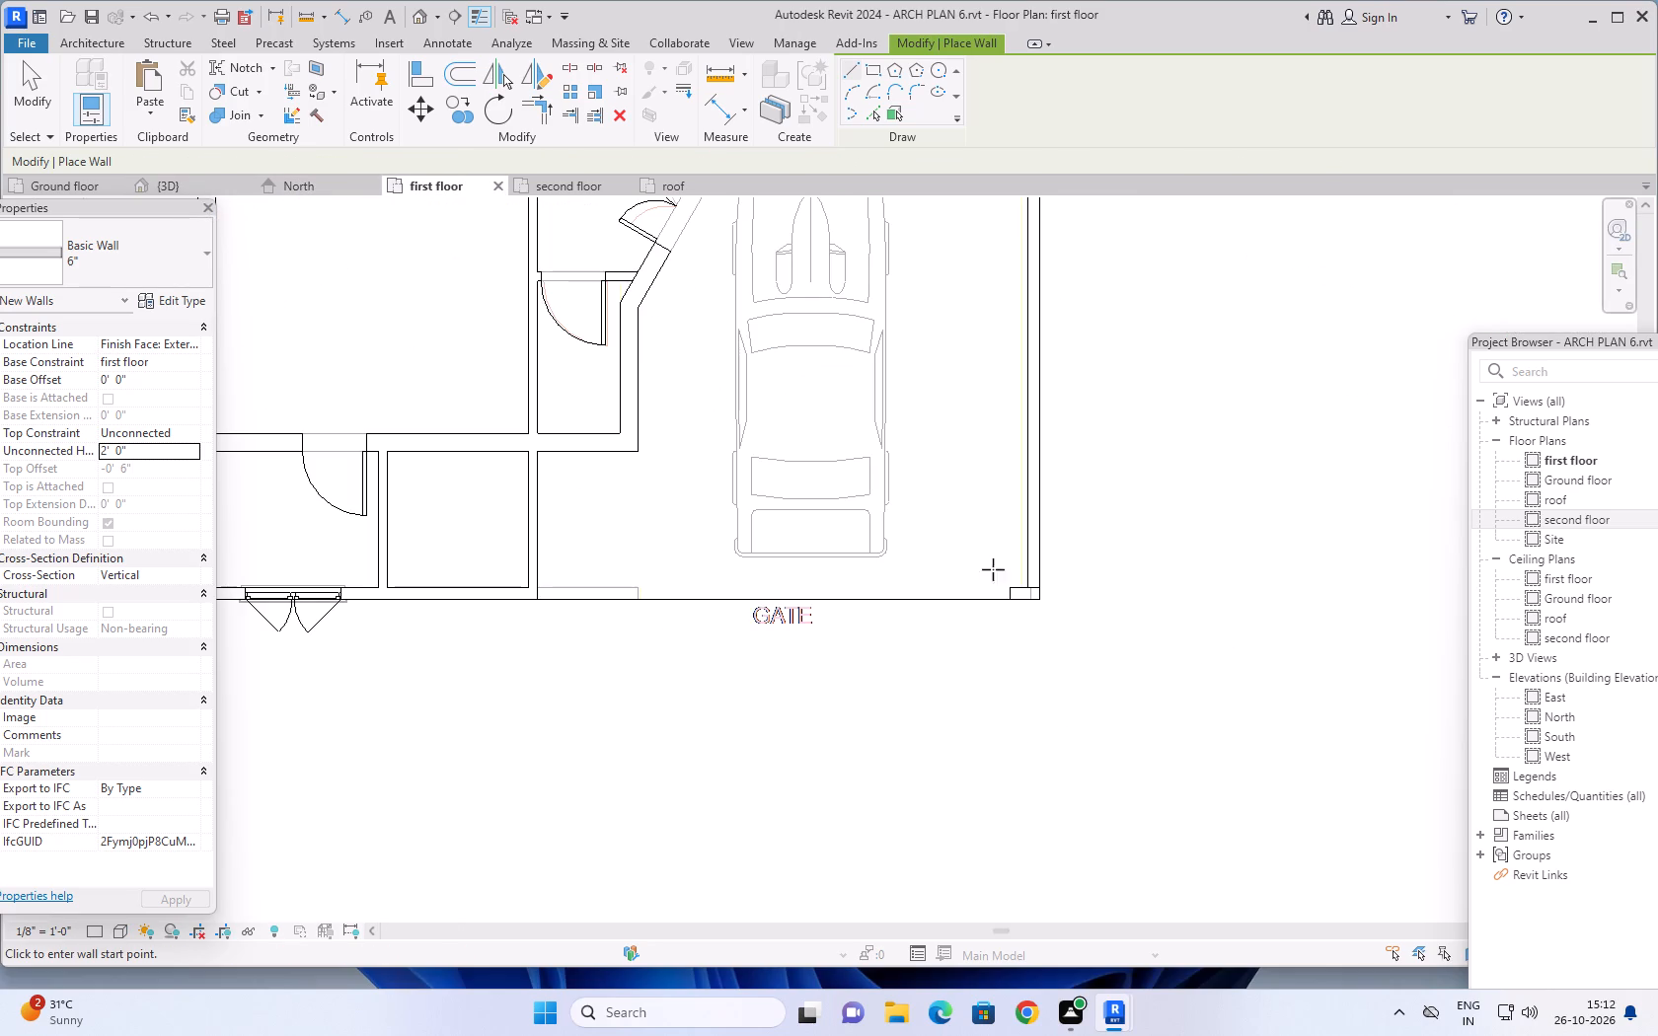
scroll(997, 581, "up", 6)
left_click(1023, 622)
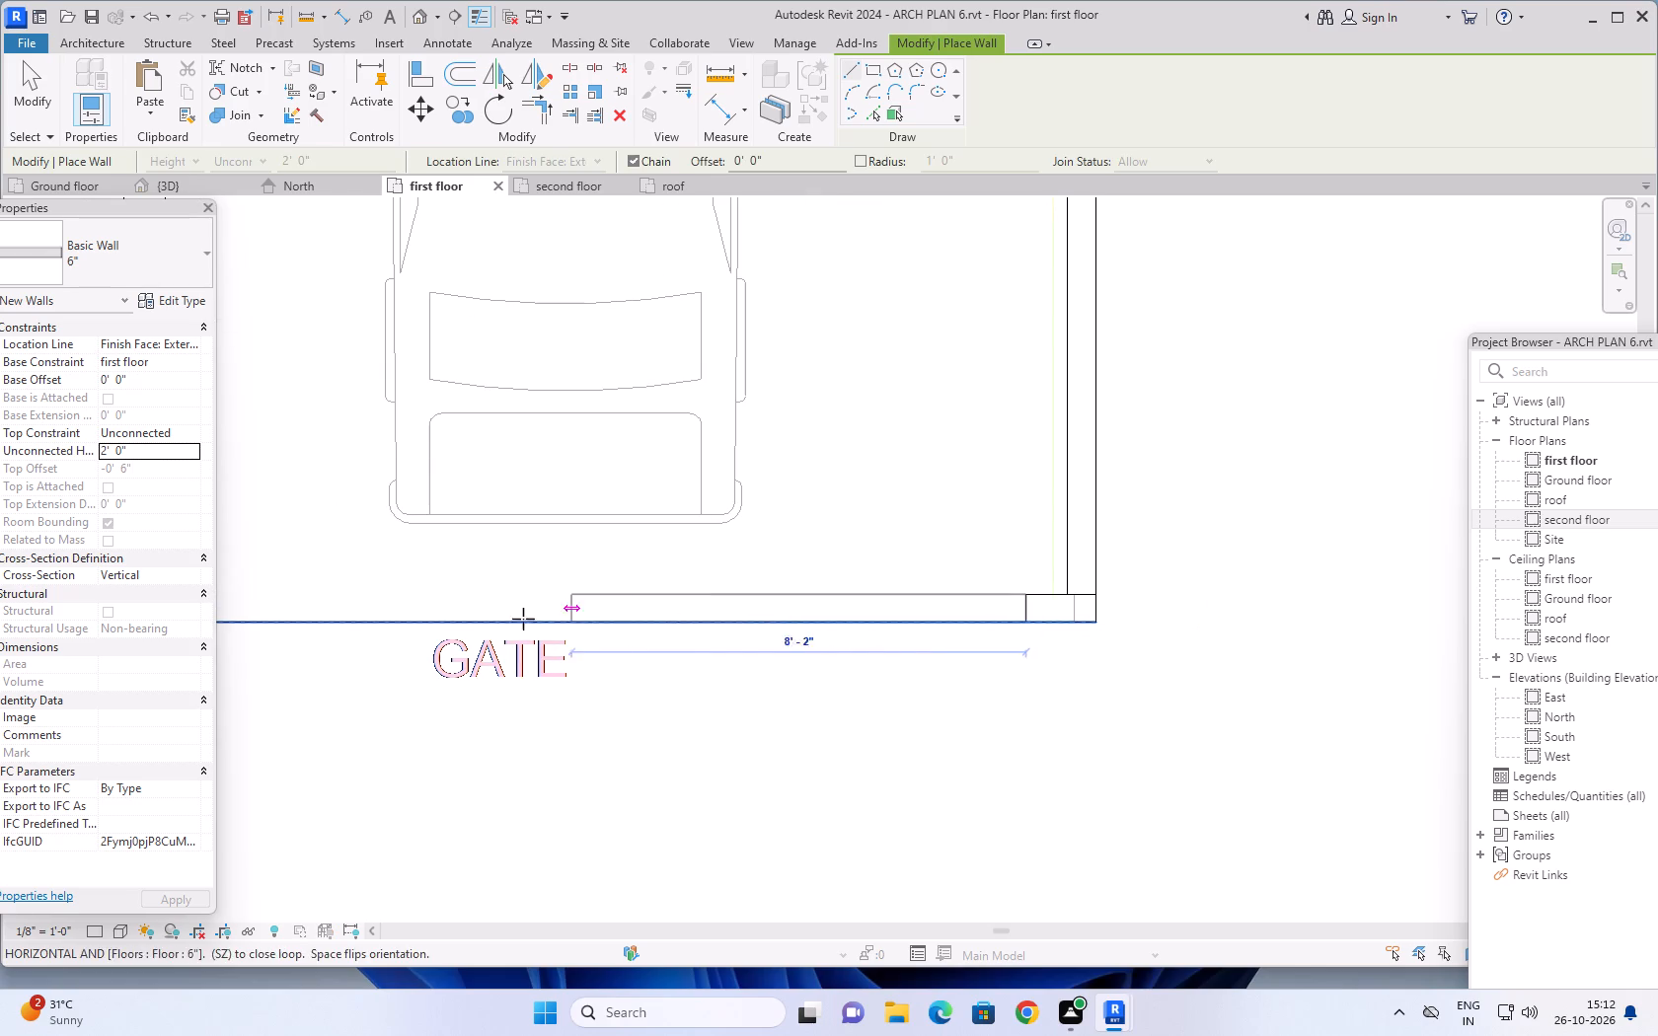
scroll(490, 608, "down", 4)
middle_click_drag(484, 610, 1003, 549)
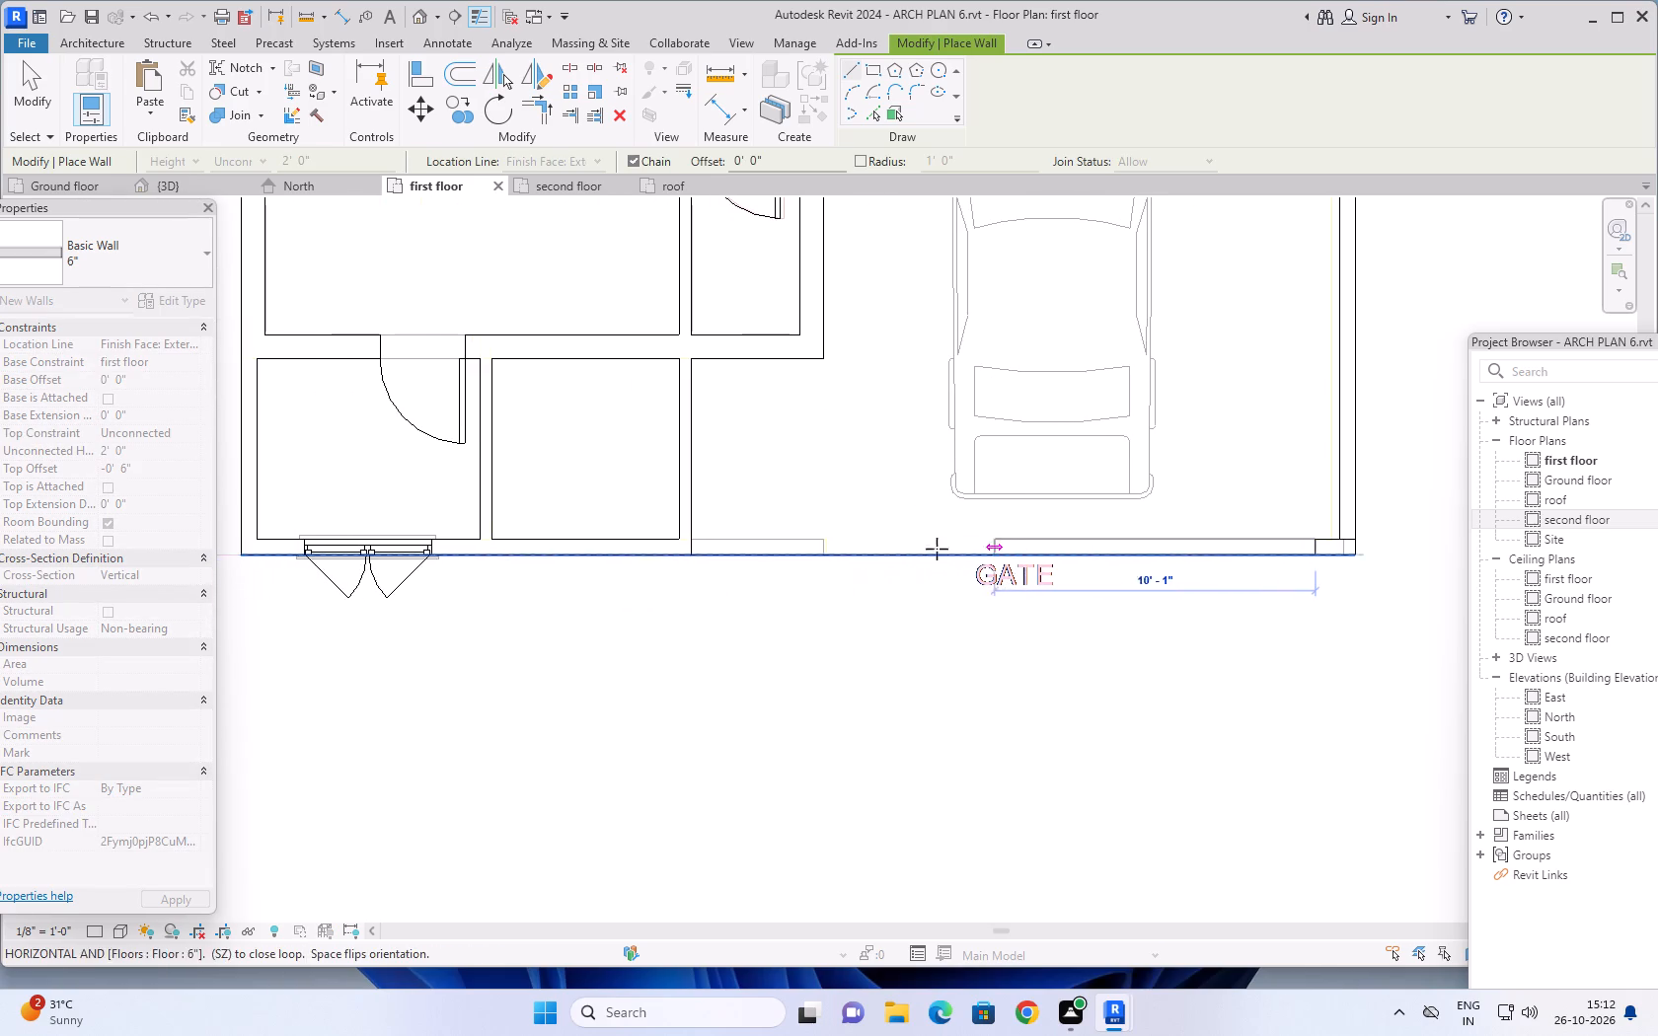
left_click(691, 554)
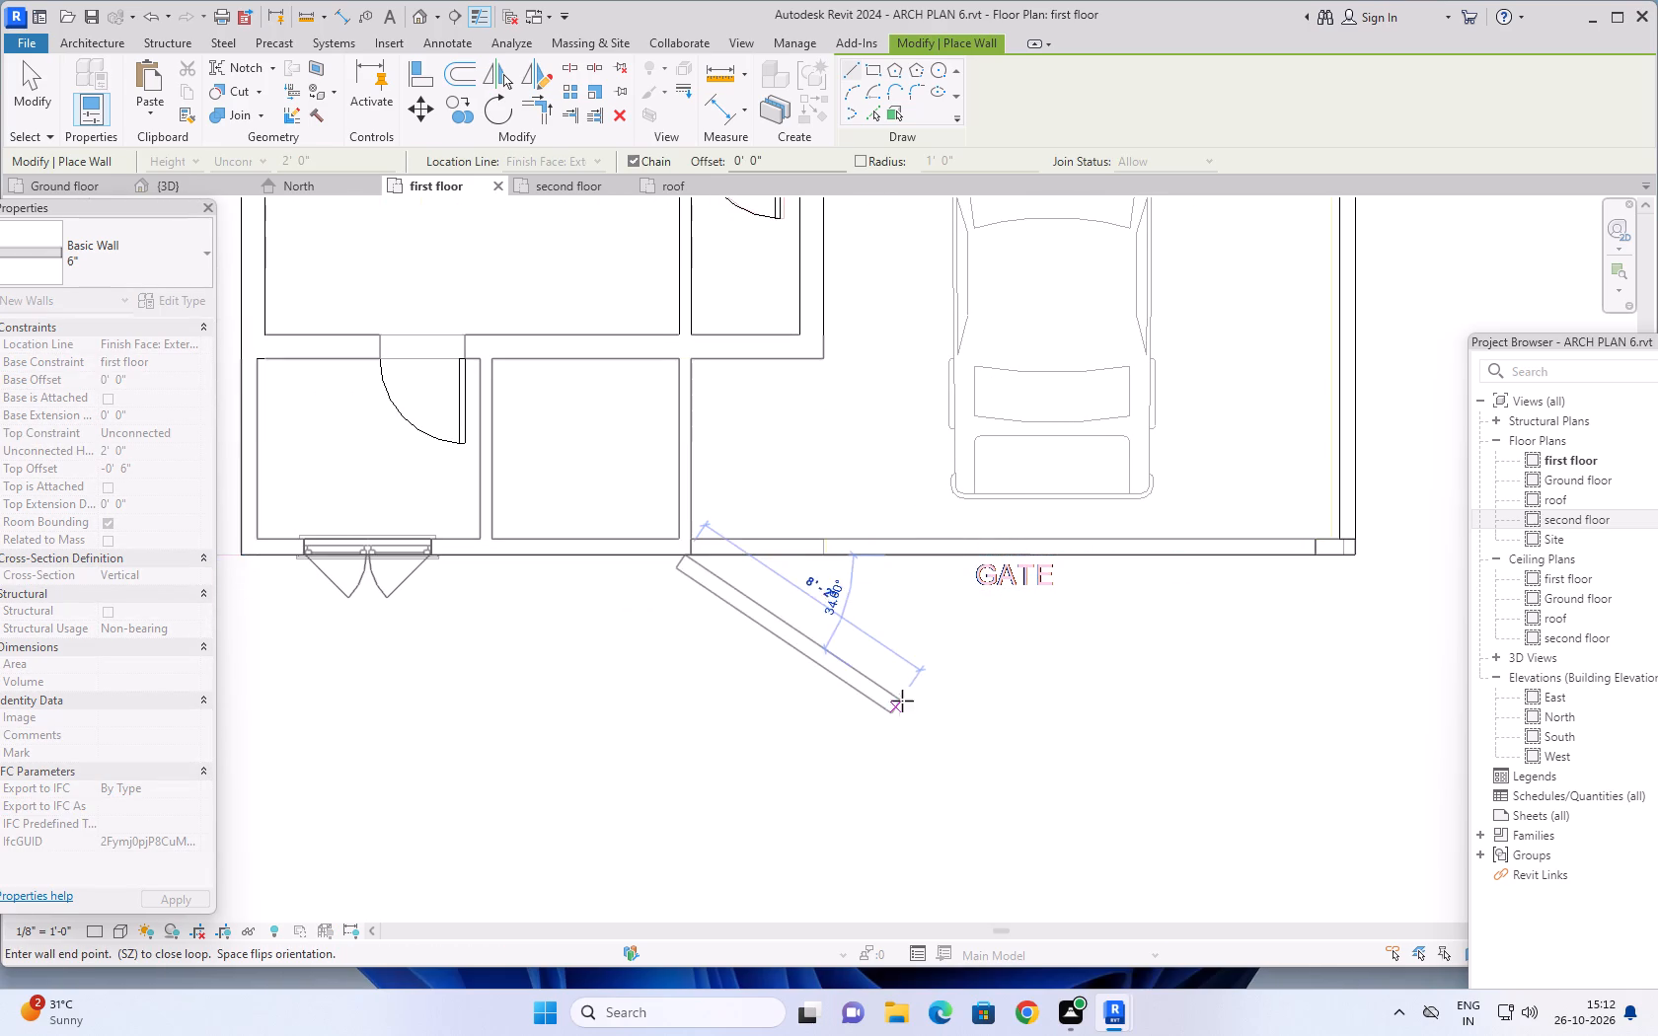
Examine the low first-floor walls around the open front area in the 3D view from the front and both sides.
left_click(190, 187)
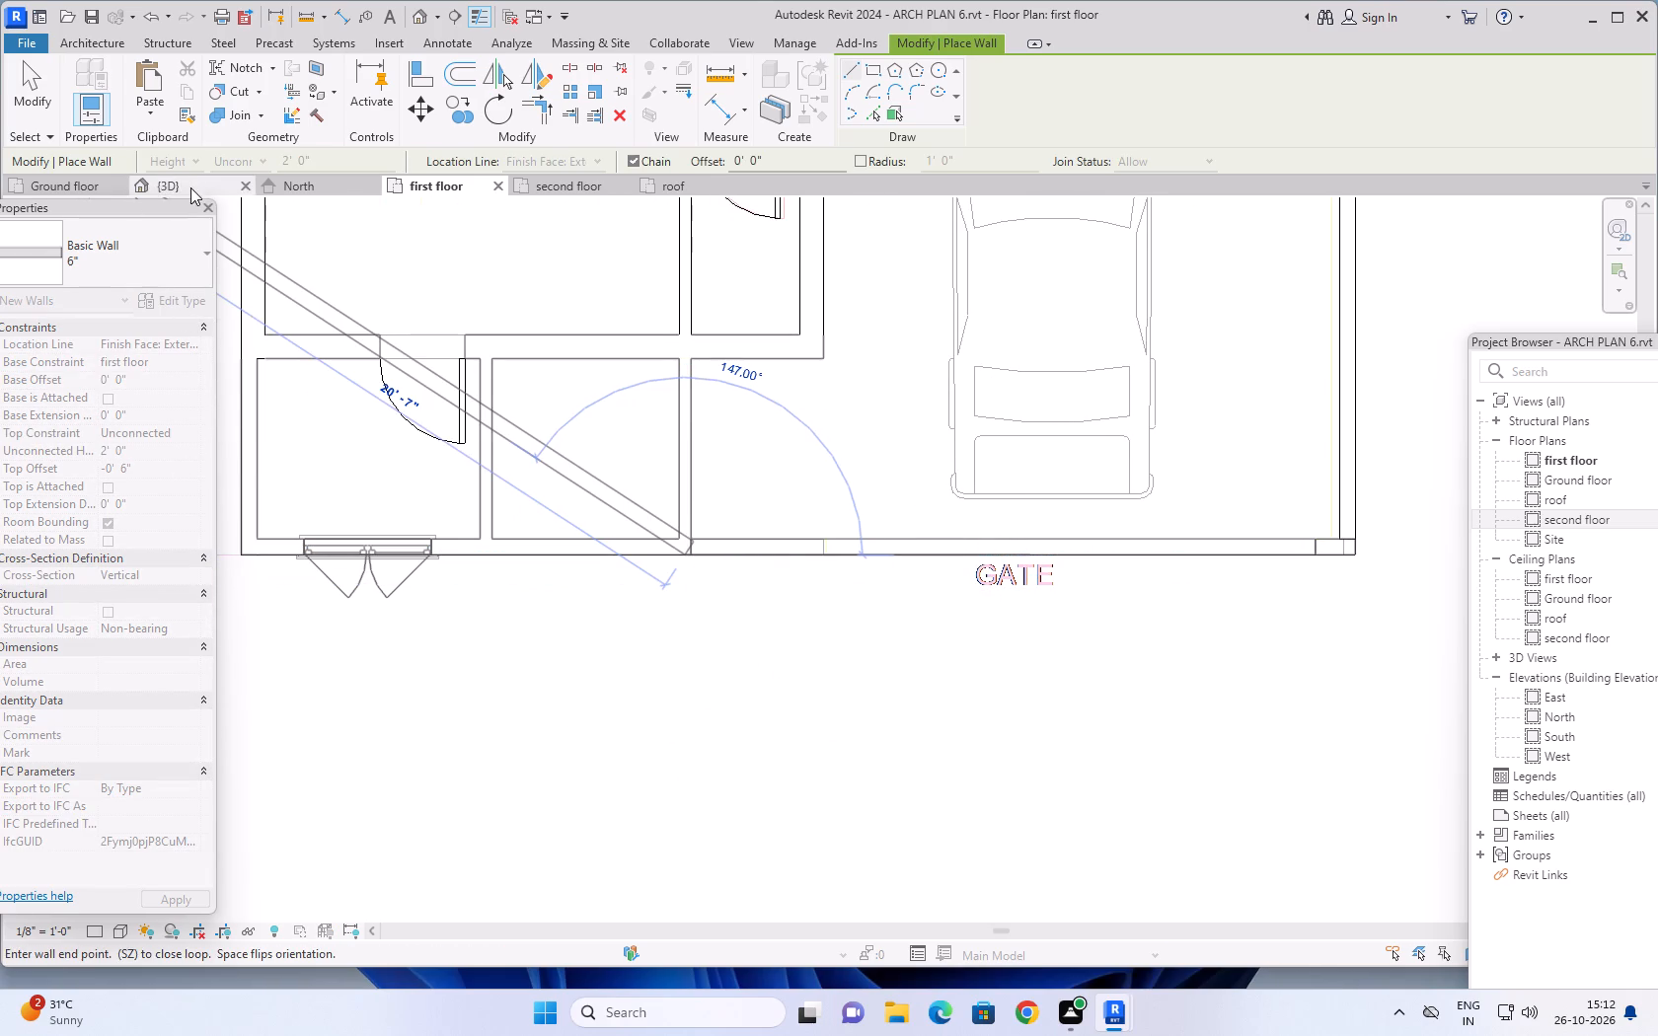
scroll(987, 540, "down", 2)
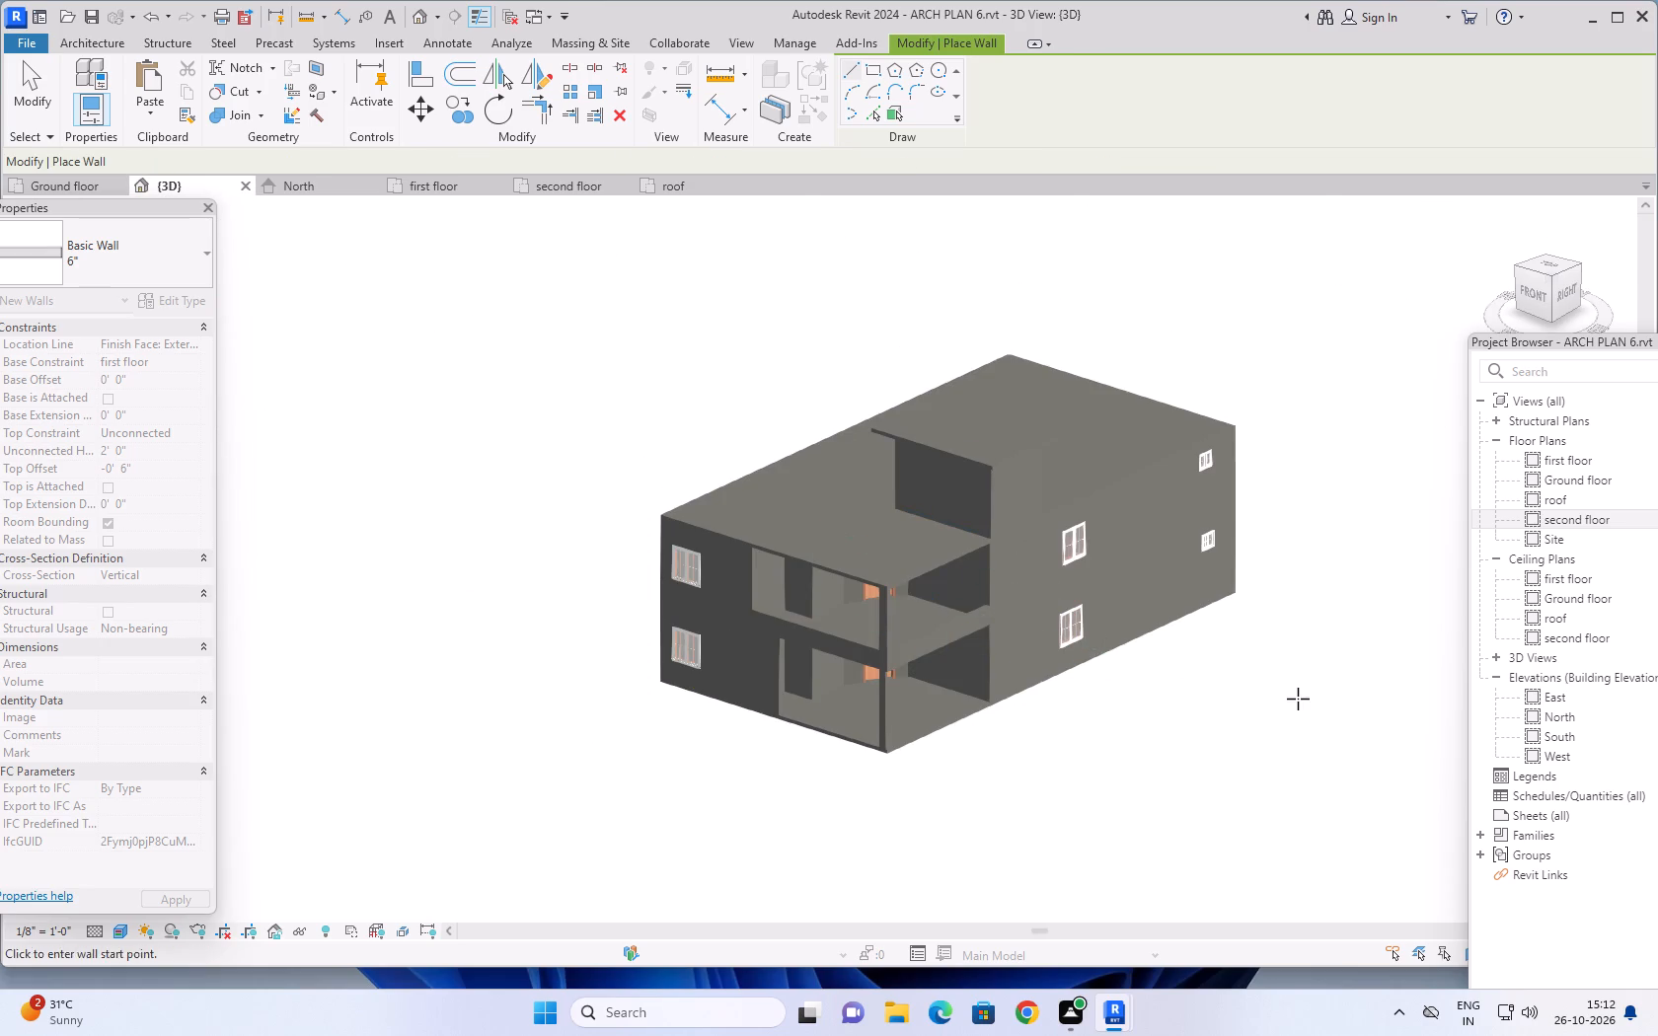
scroll(671, 788, "up", 2)
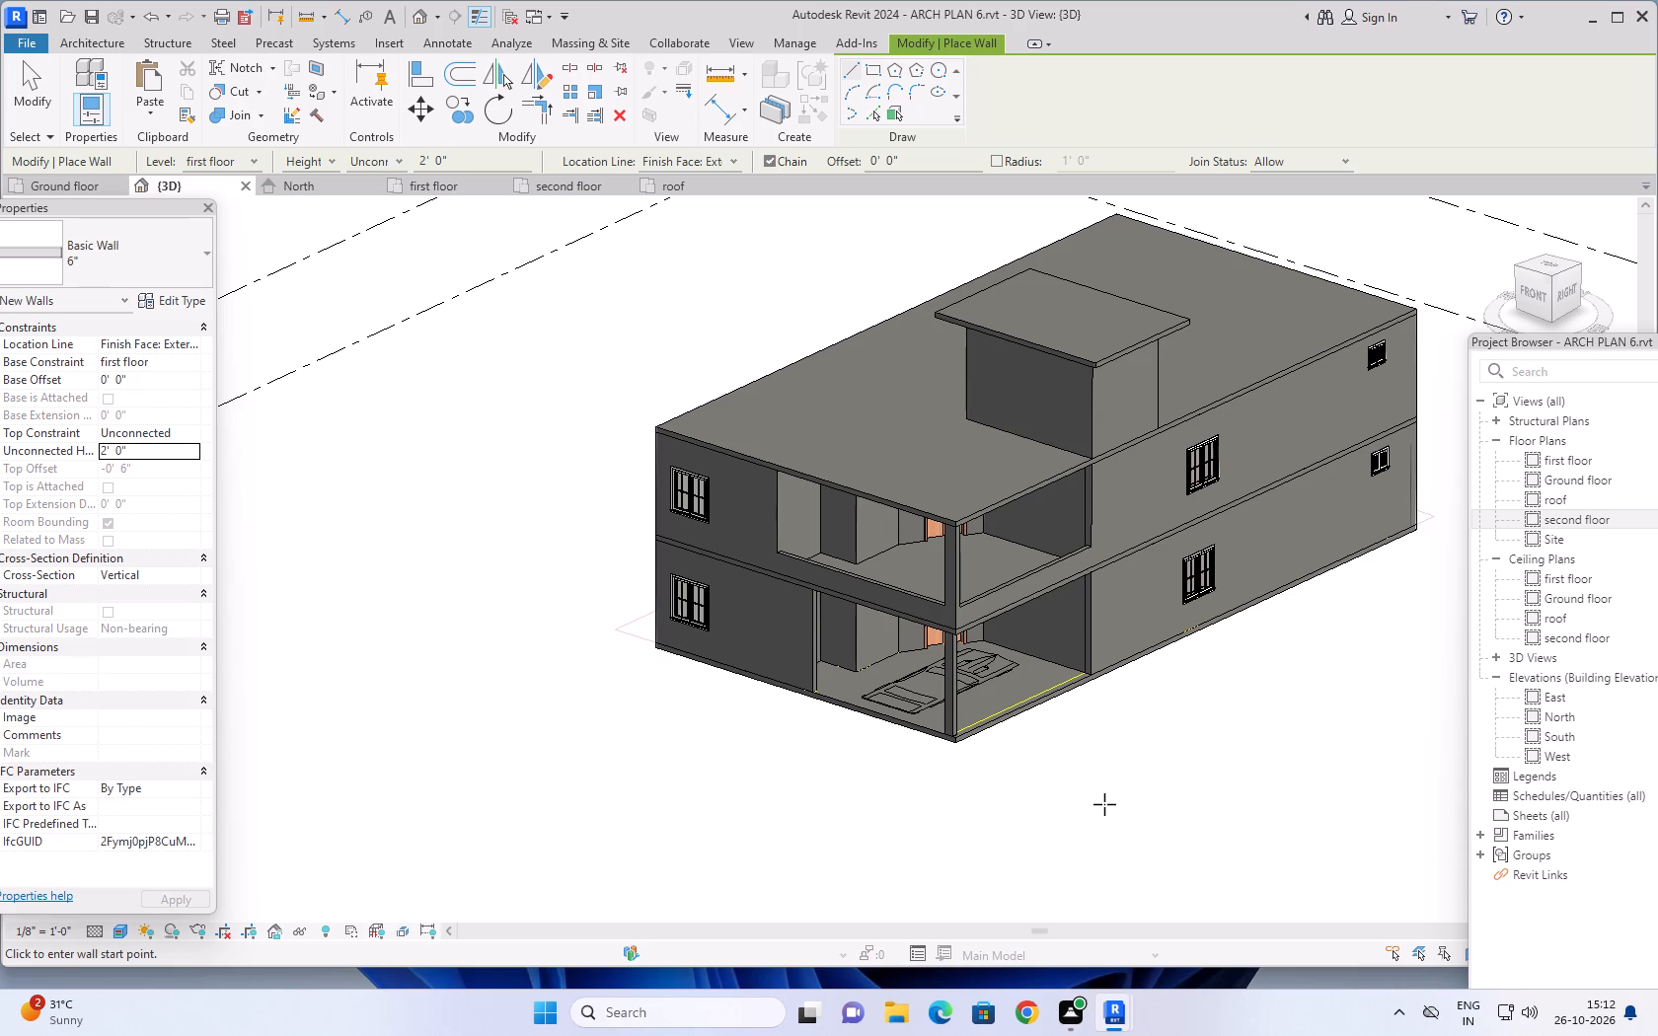
key("Escape")
middle_click_drag(927, 776, 1126, 766, "shift")
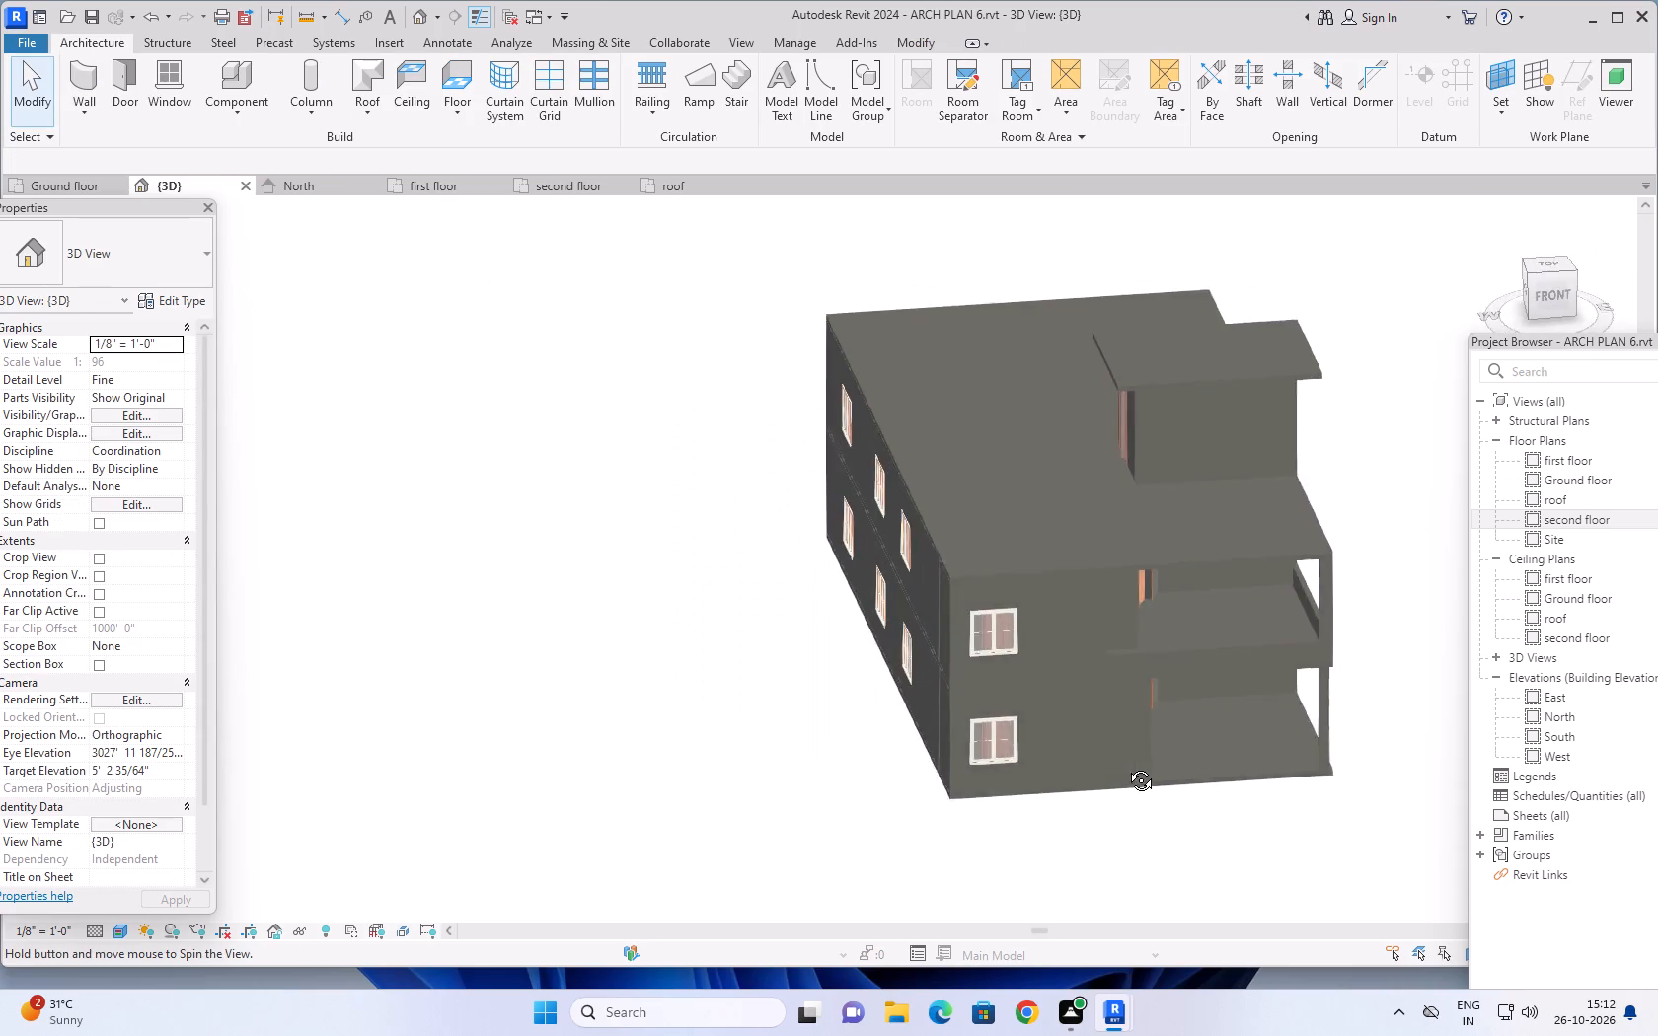
middle_click_drag(1126, 766, 1020, 670, "shift")
scroll(1020, 664, "up", 1, "shift")
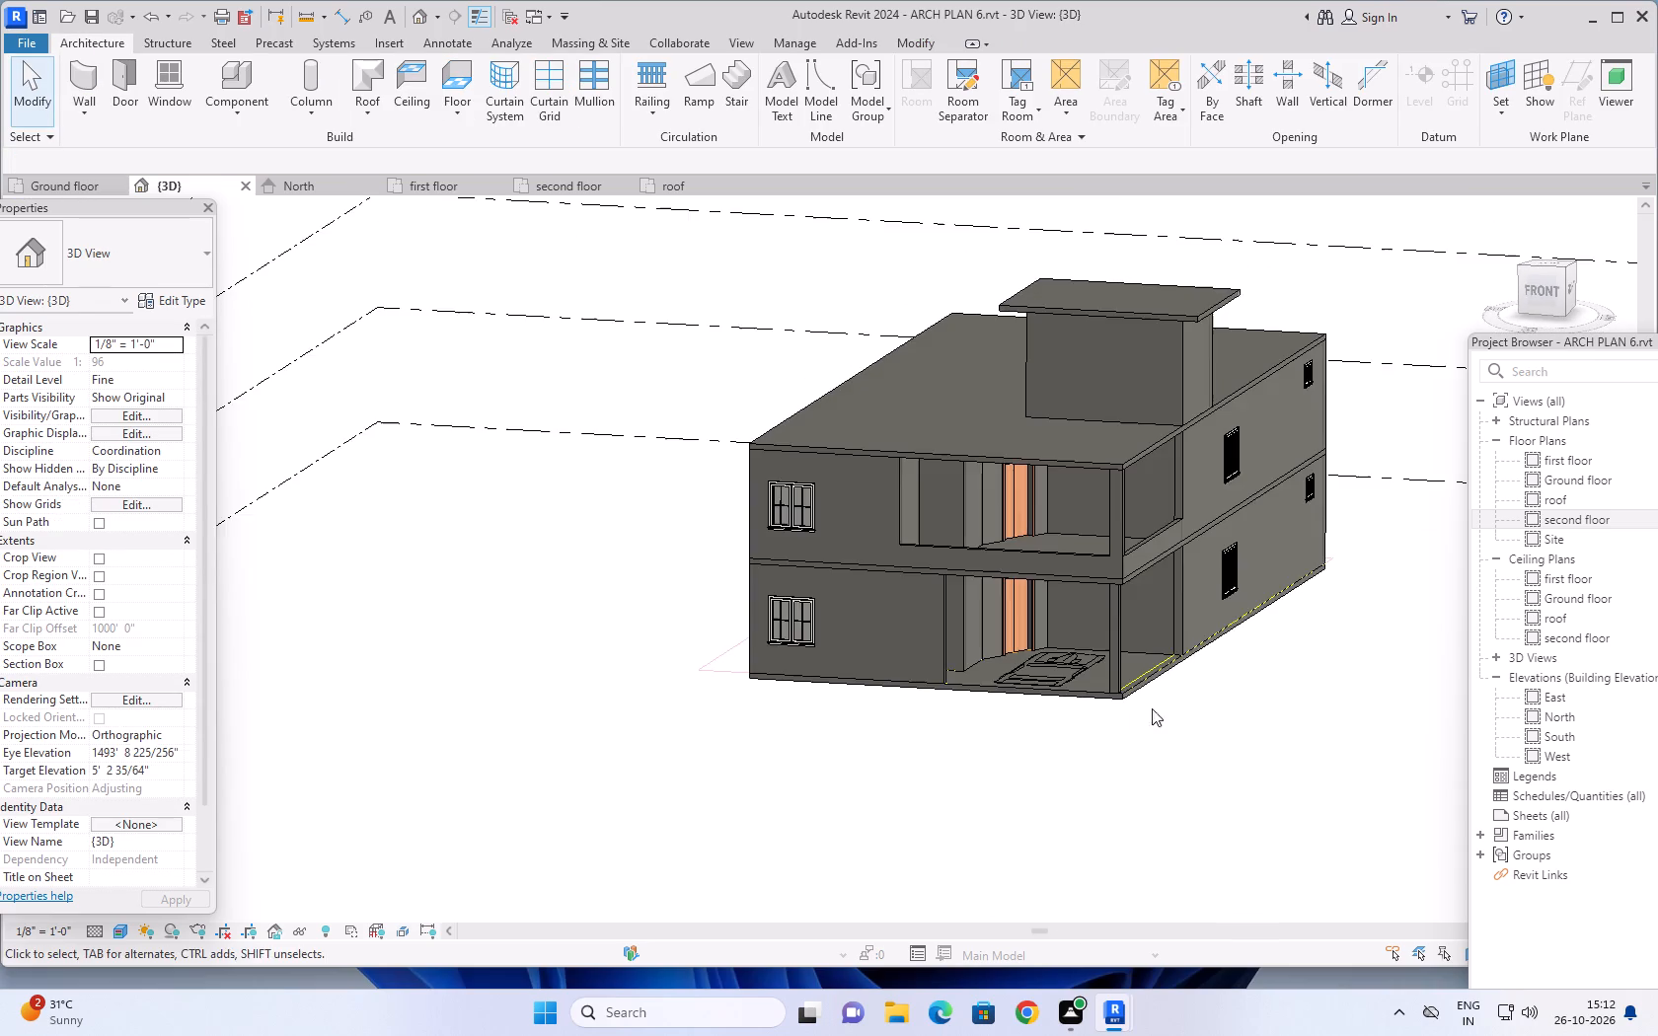
middle_click_drag(1199, 705, 1123, 721)
scroll(1178, 714, "up", 1)
middle_click_drag(1178, 714, 684, 672)
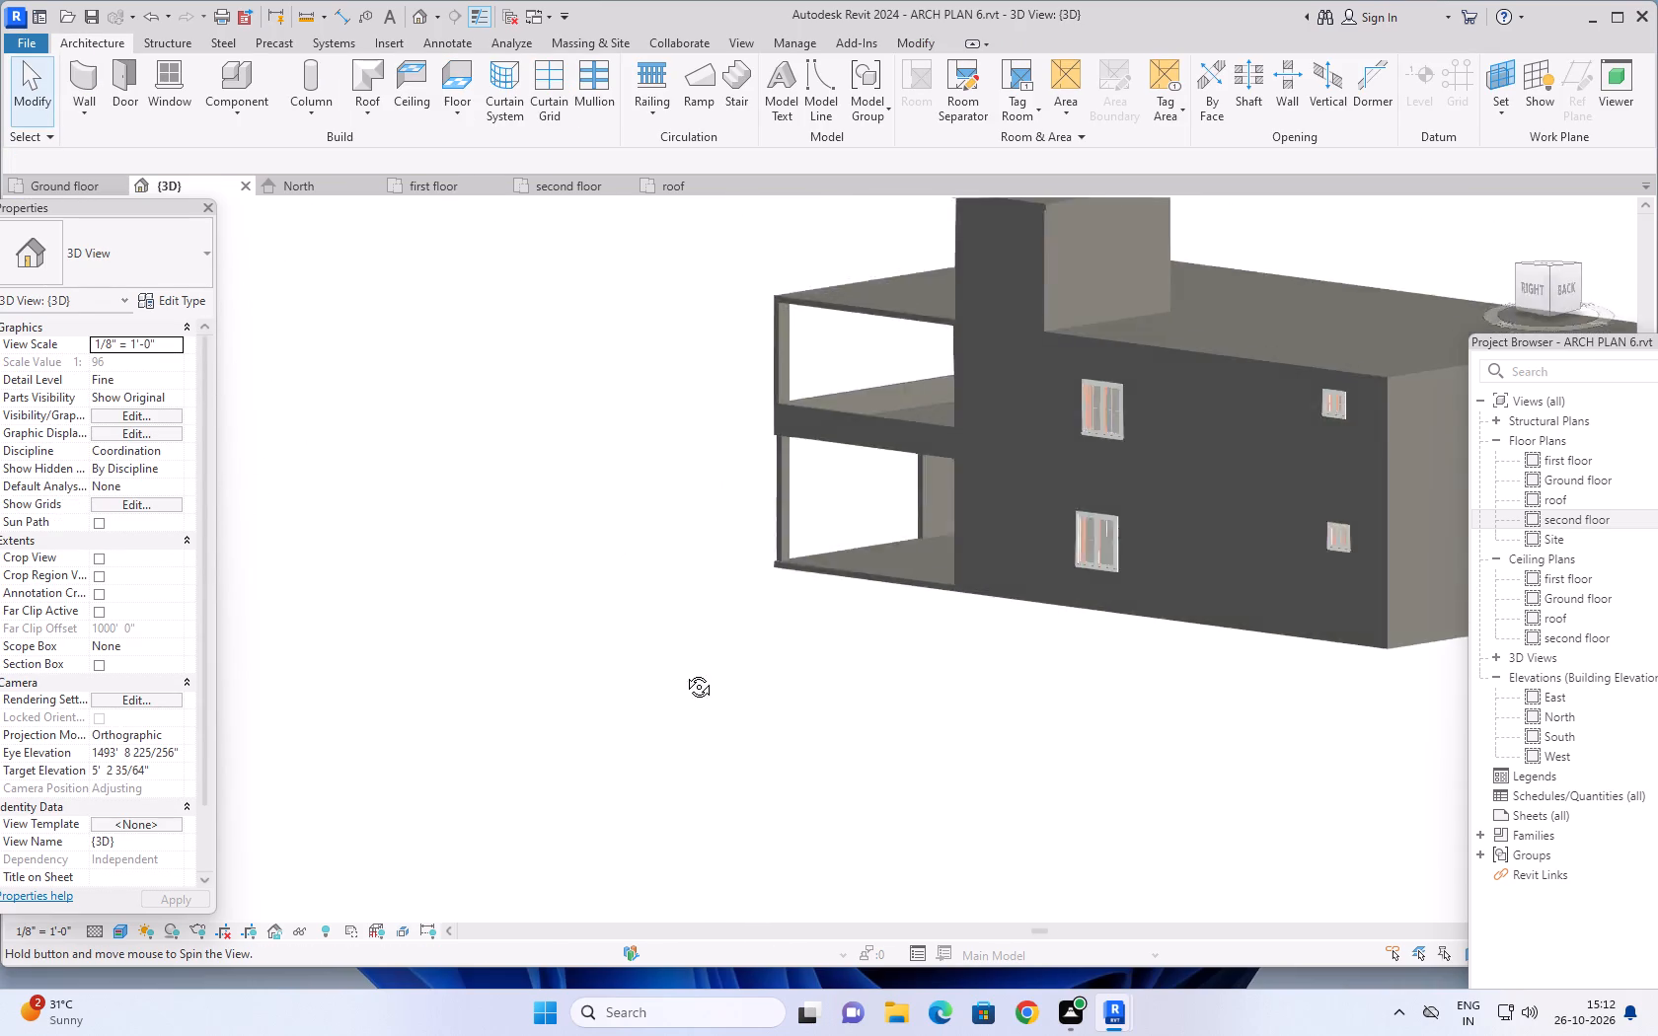
middle_click_drag(684, 672, 1265, 674)
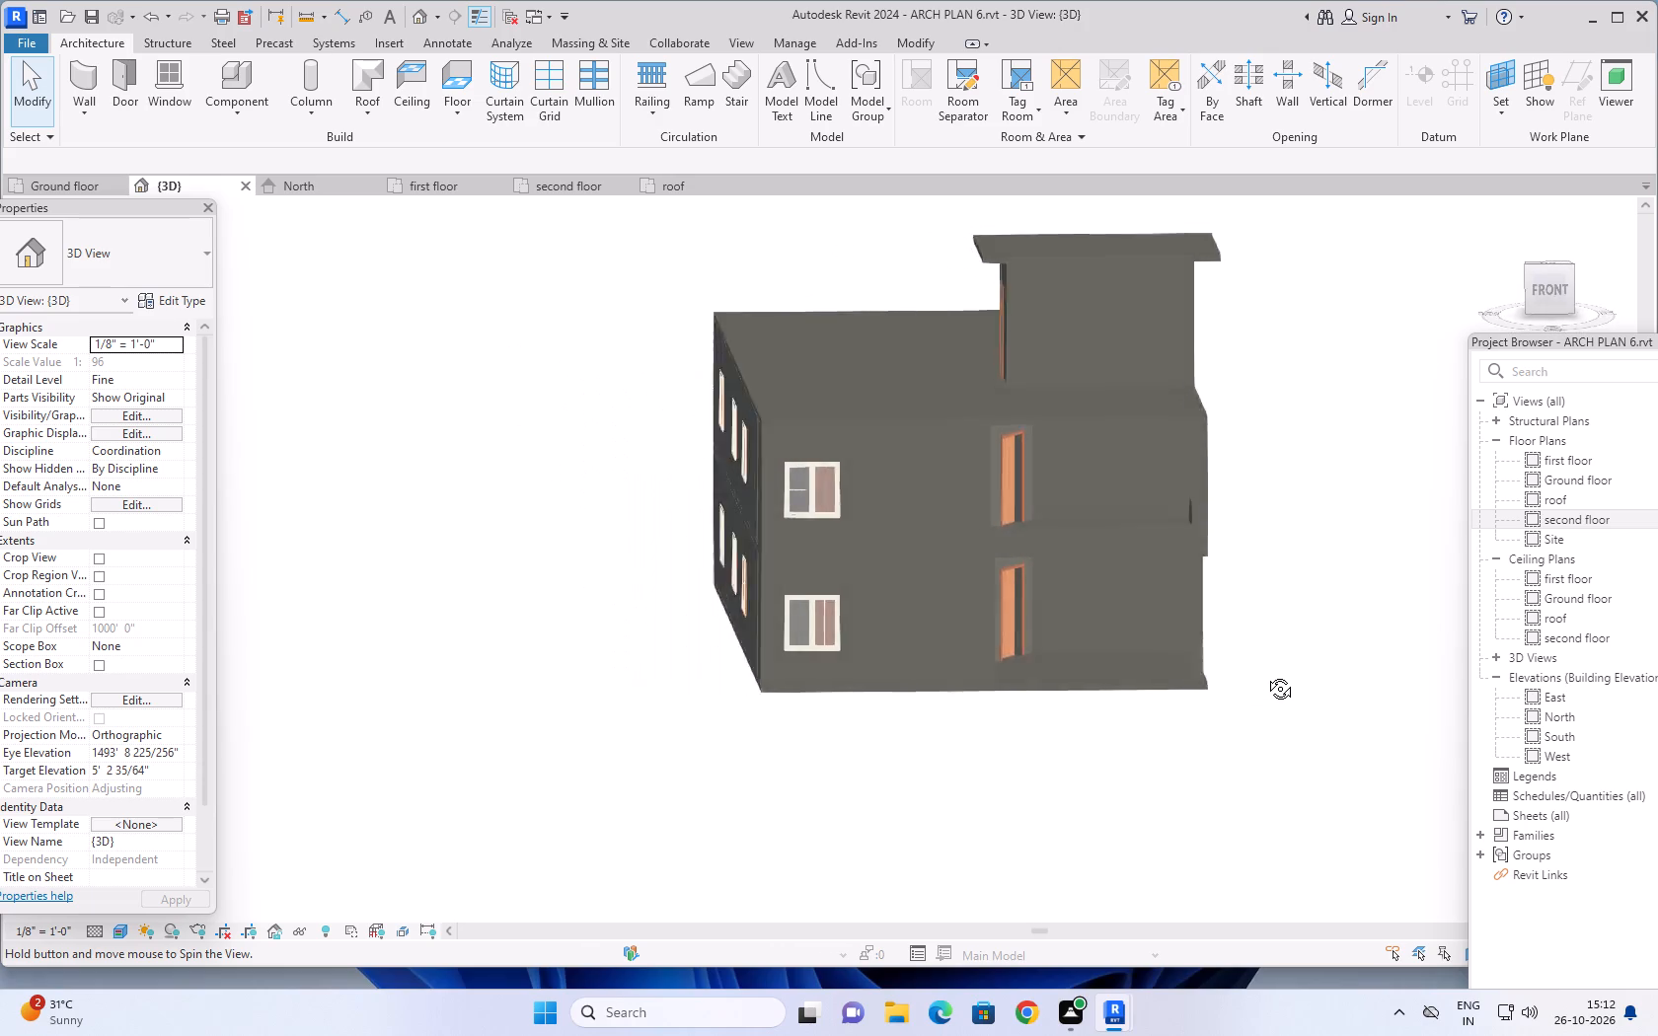
middle_click_drag(1265, 674, 1275, 623)
middle_click_drag(1279, 634, 1239, 663)
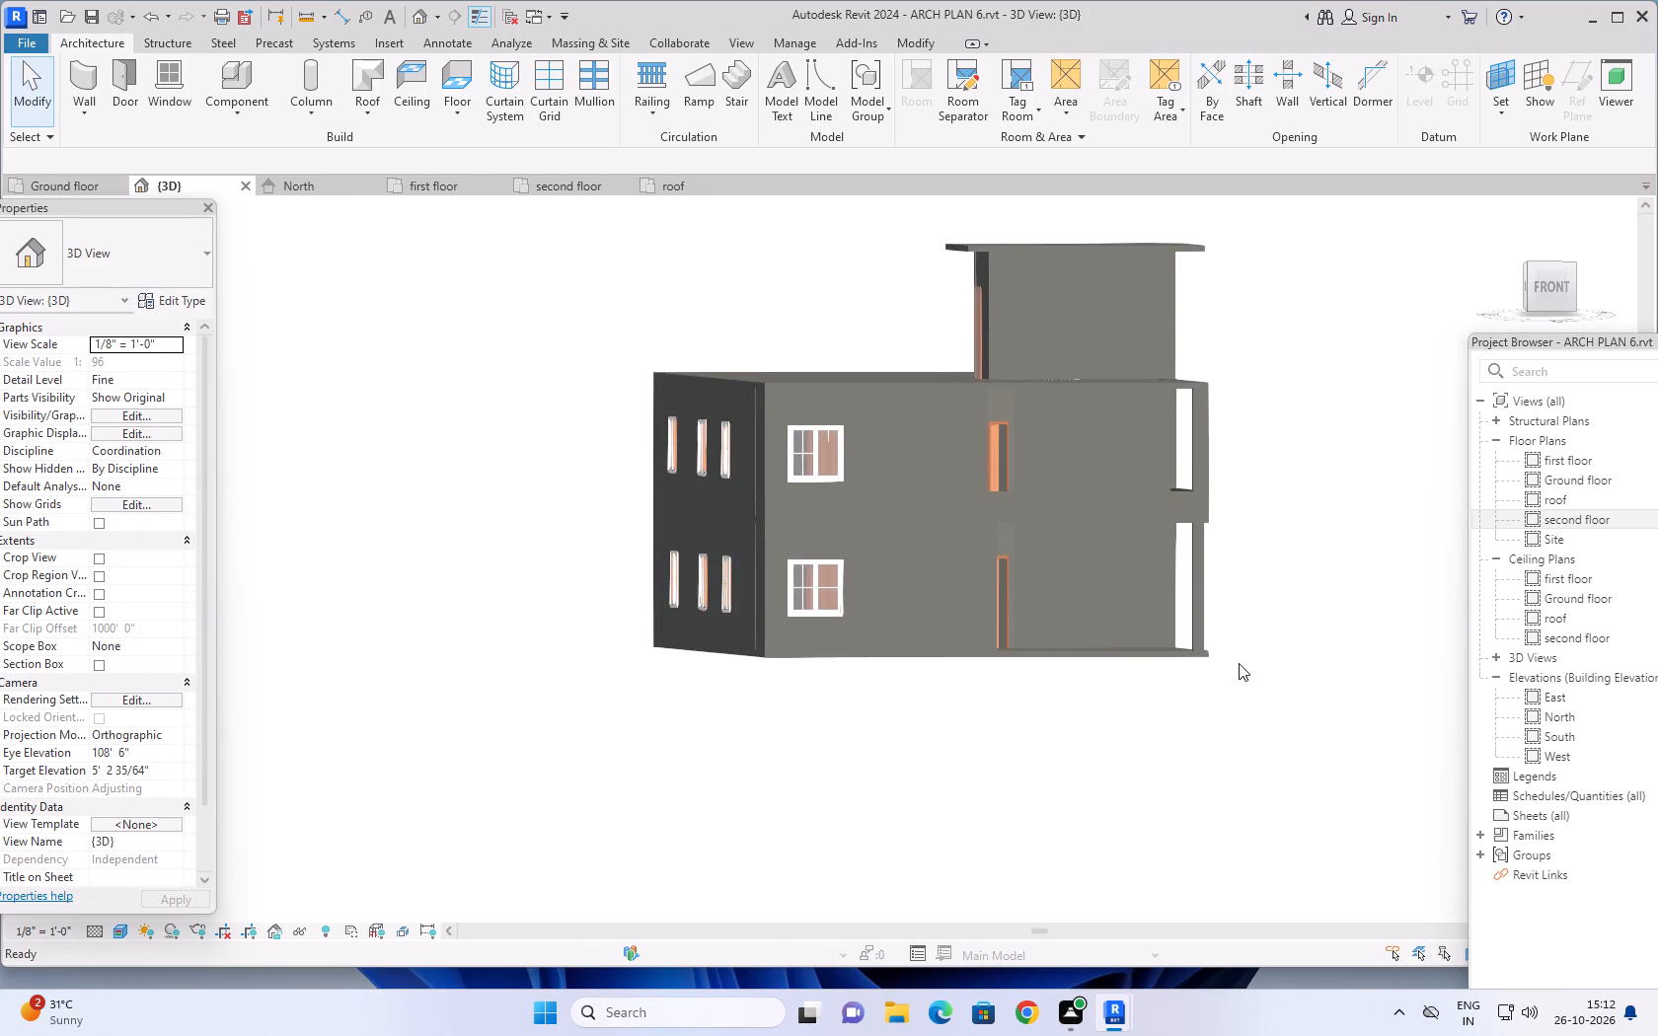
middle_click_drag(1239, 663, 1201, 677)
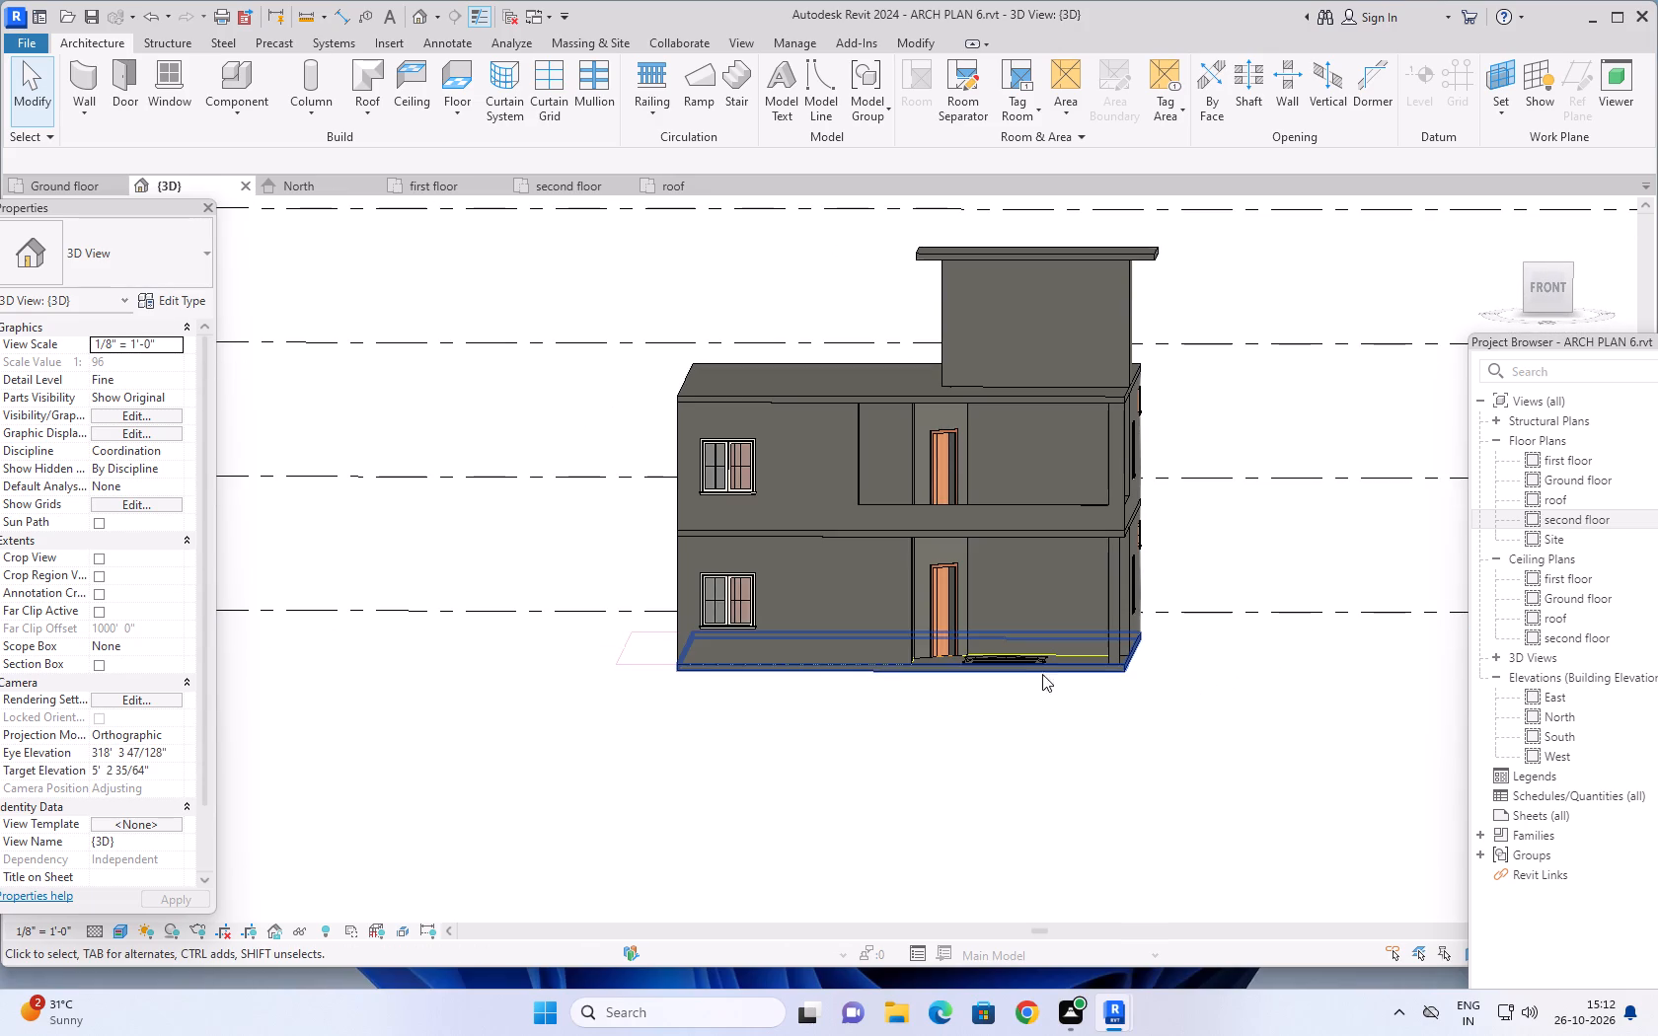
scroll(1058, 730, "down", 1)
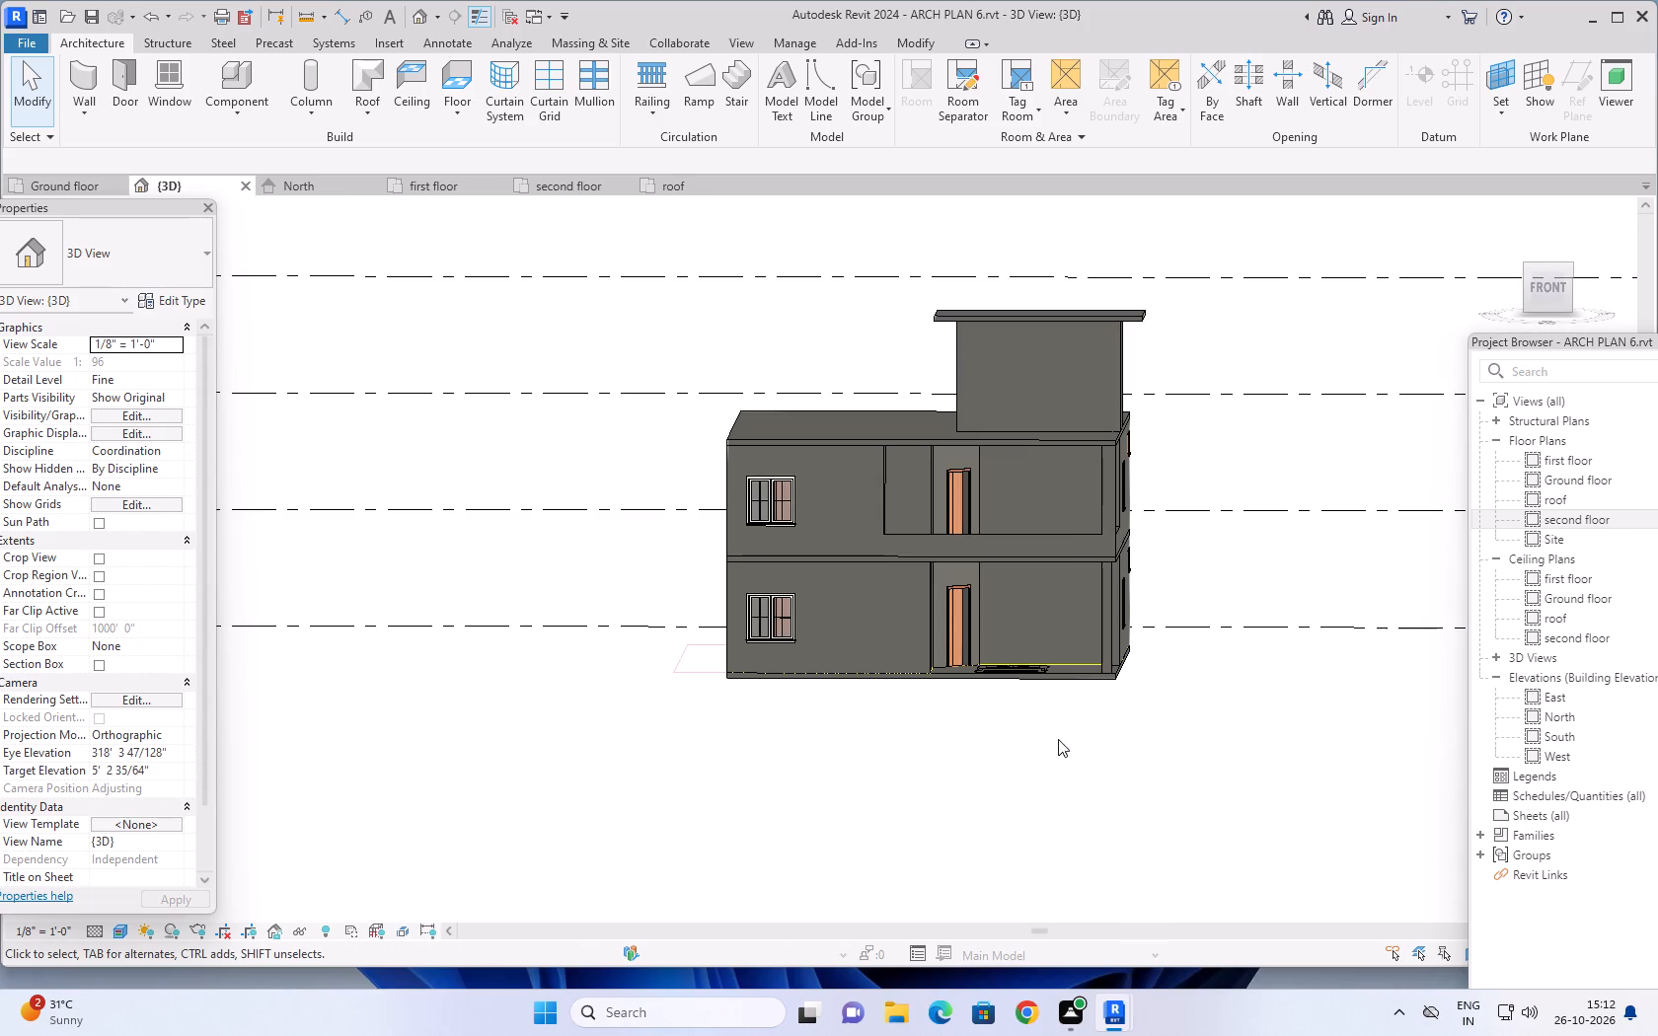
middle_click_drag(1104, 726, 1105, 784, "shift")
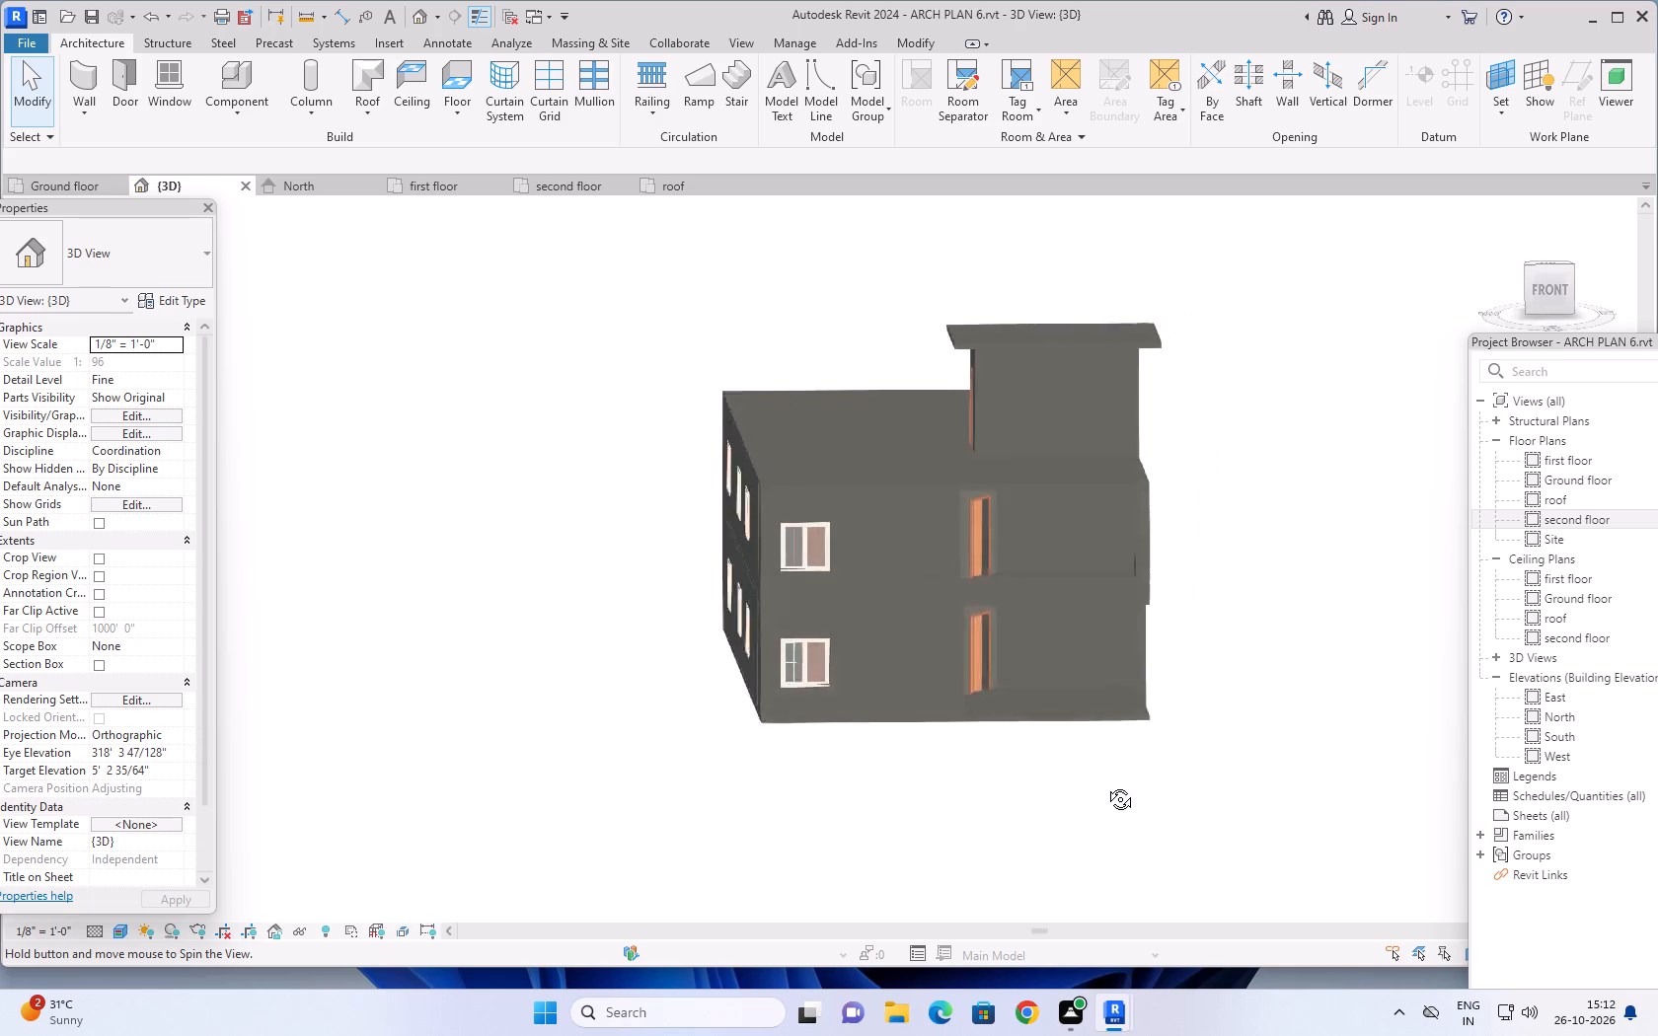
middle_click_drag(1105, 784, 1096, 793, "shift")
scroll(1099, 658, "up", 2)
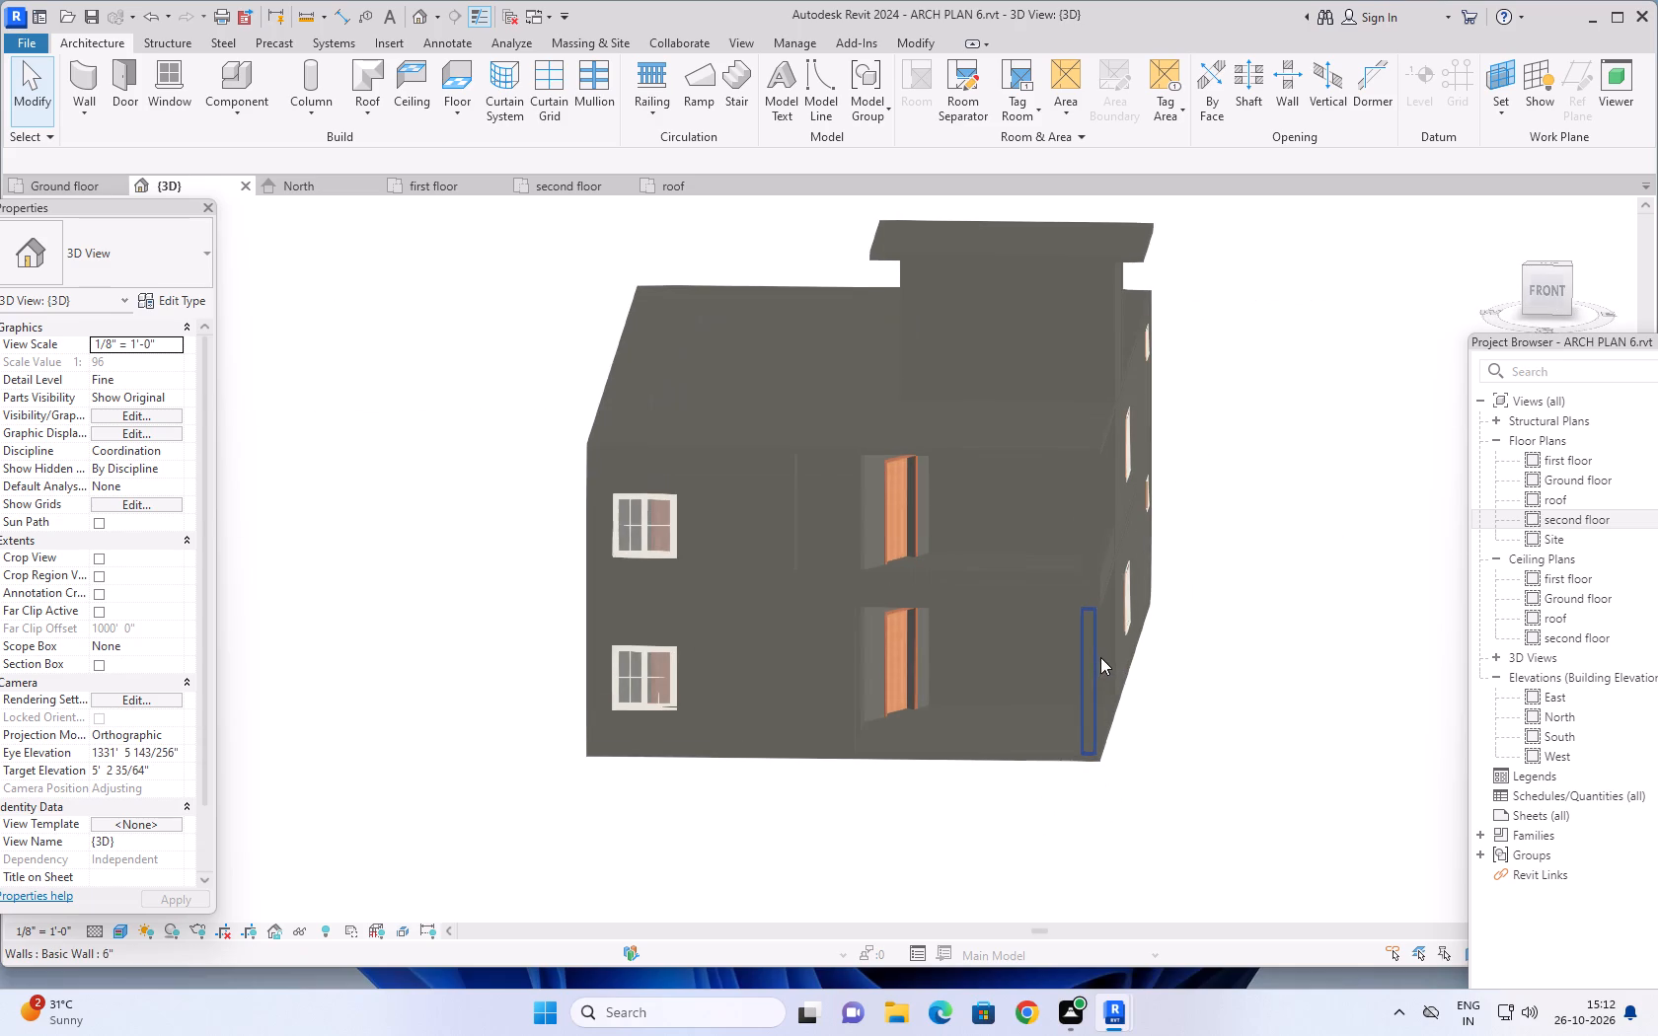
middle_click_drag(1205, 700, 1037, 762, "shift")
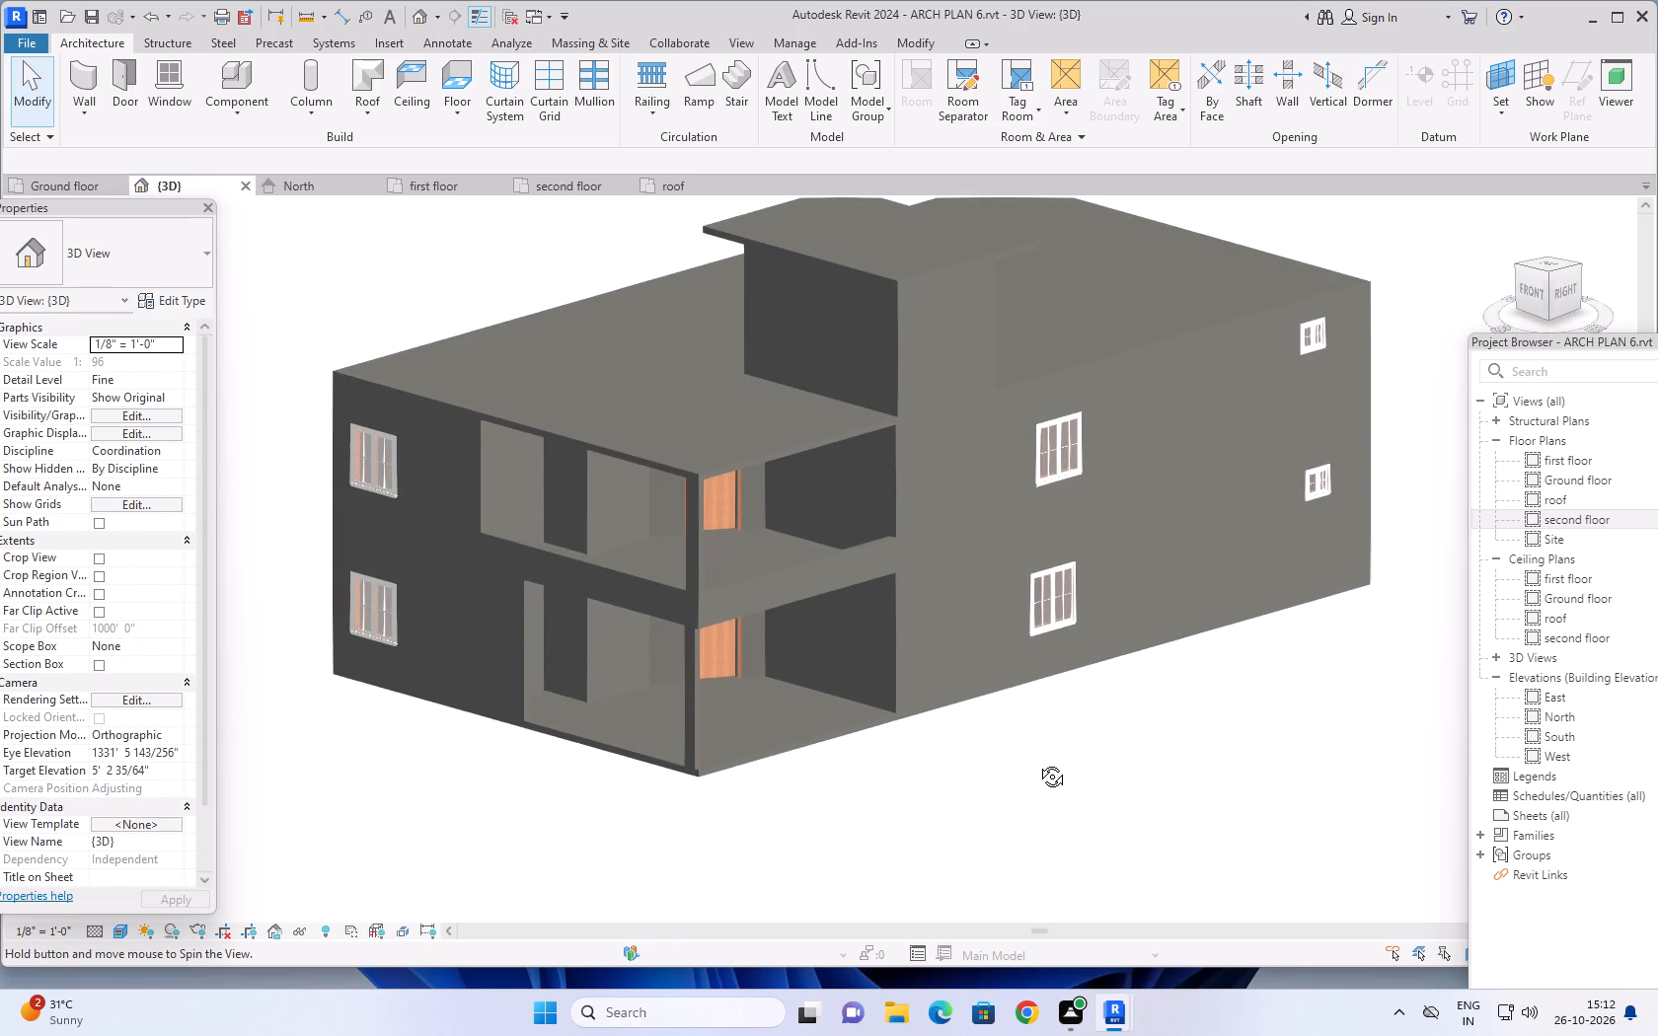
middle_click_drag(1037, 762, 1153, 763, "shift")
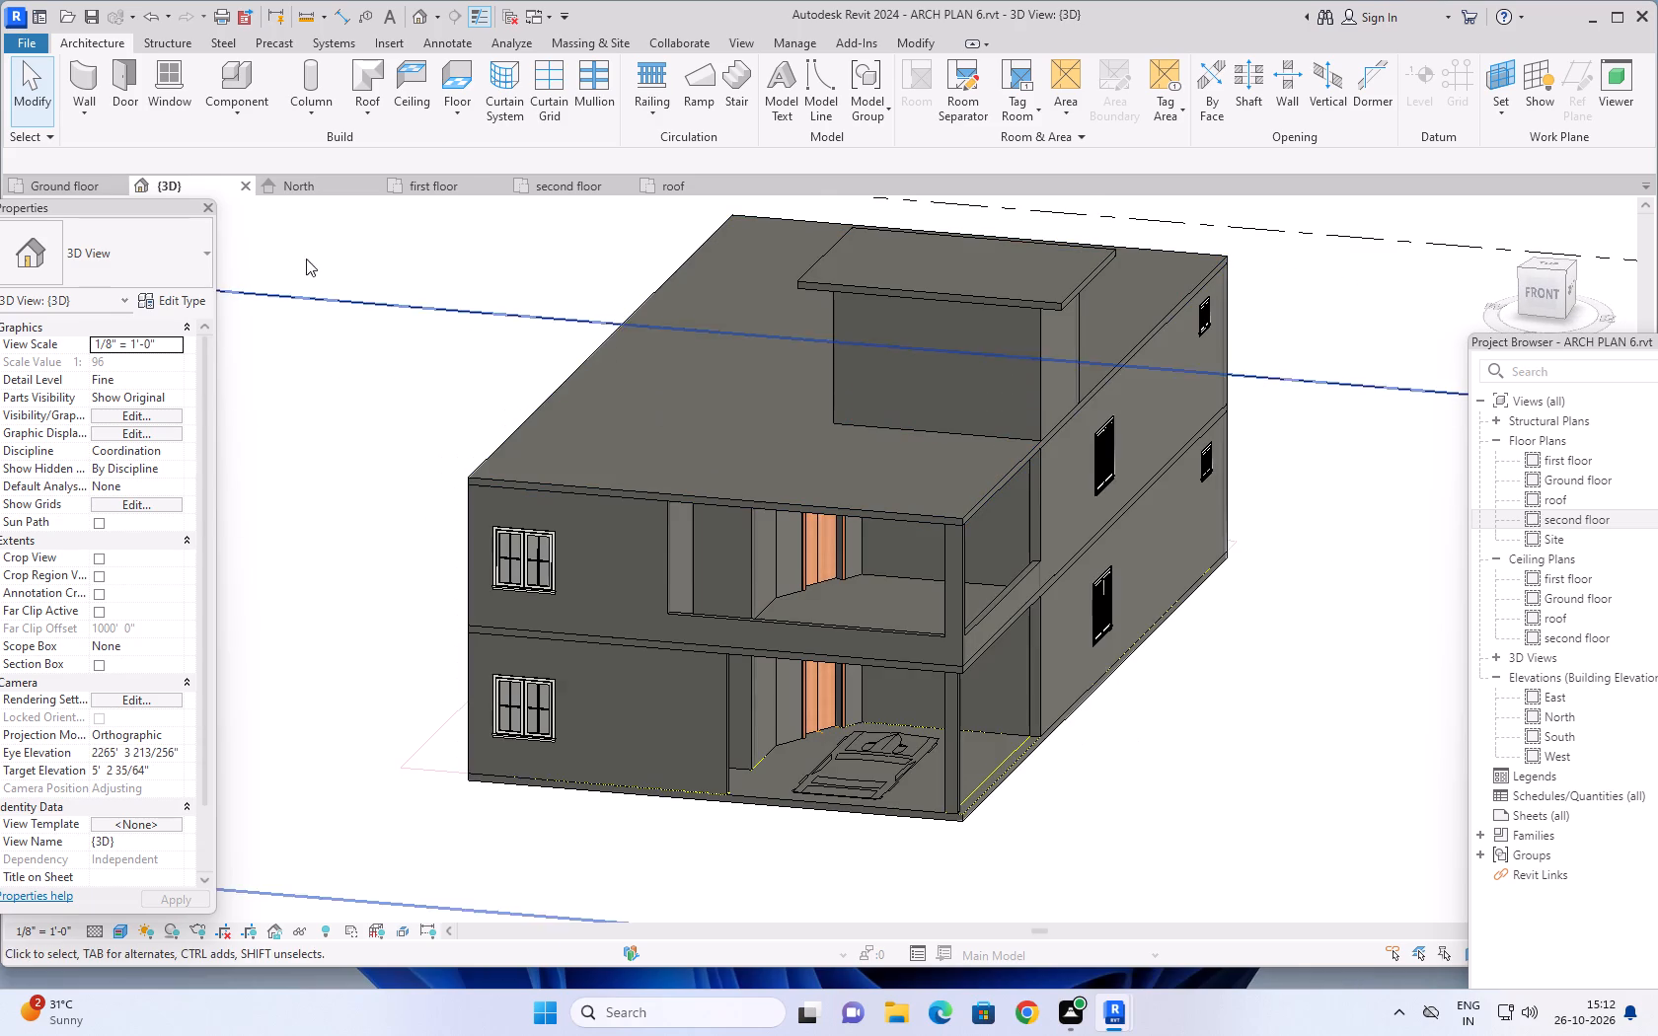
In the ground floor plan, draw a 9" wall up to level first floor along the parking's outer side, about 19'-1 1/2" from stair wall to front corner.
left_click(64, 185)
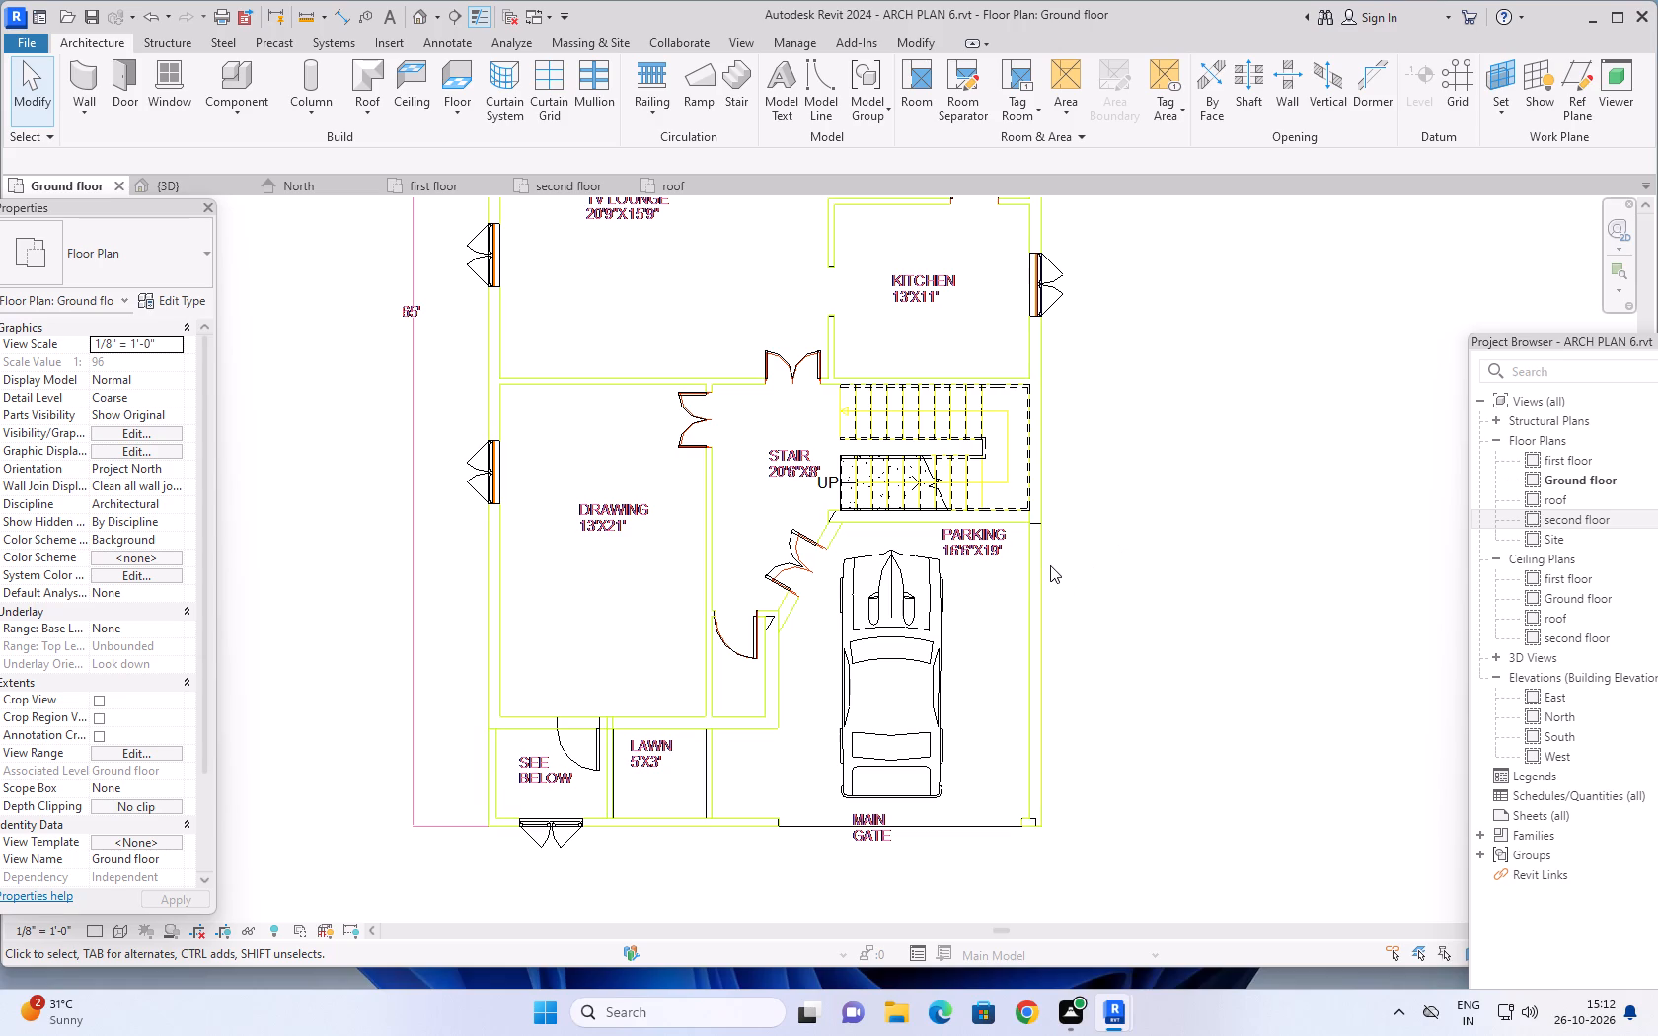
key("Escape")
key("Escape")
left_click(1034, 576)
scroll(1142, 560, "down", 2)
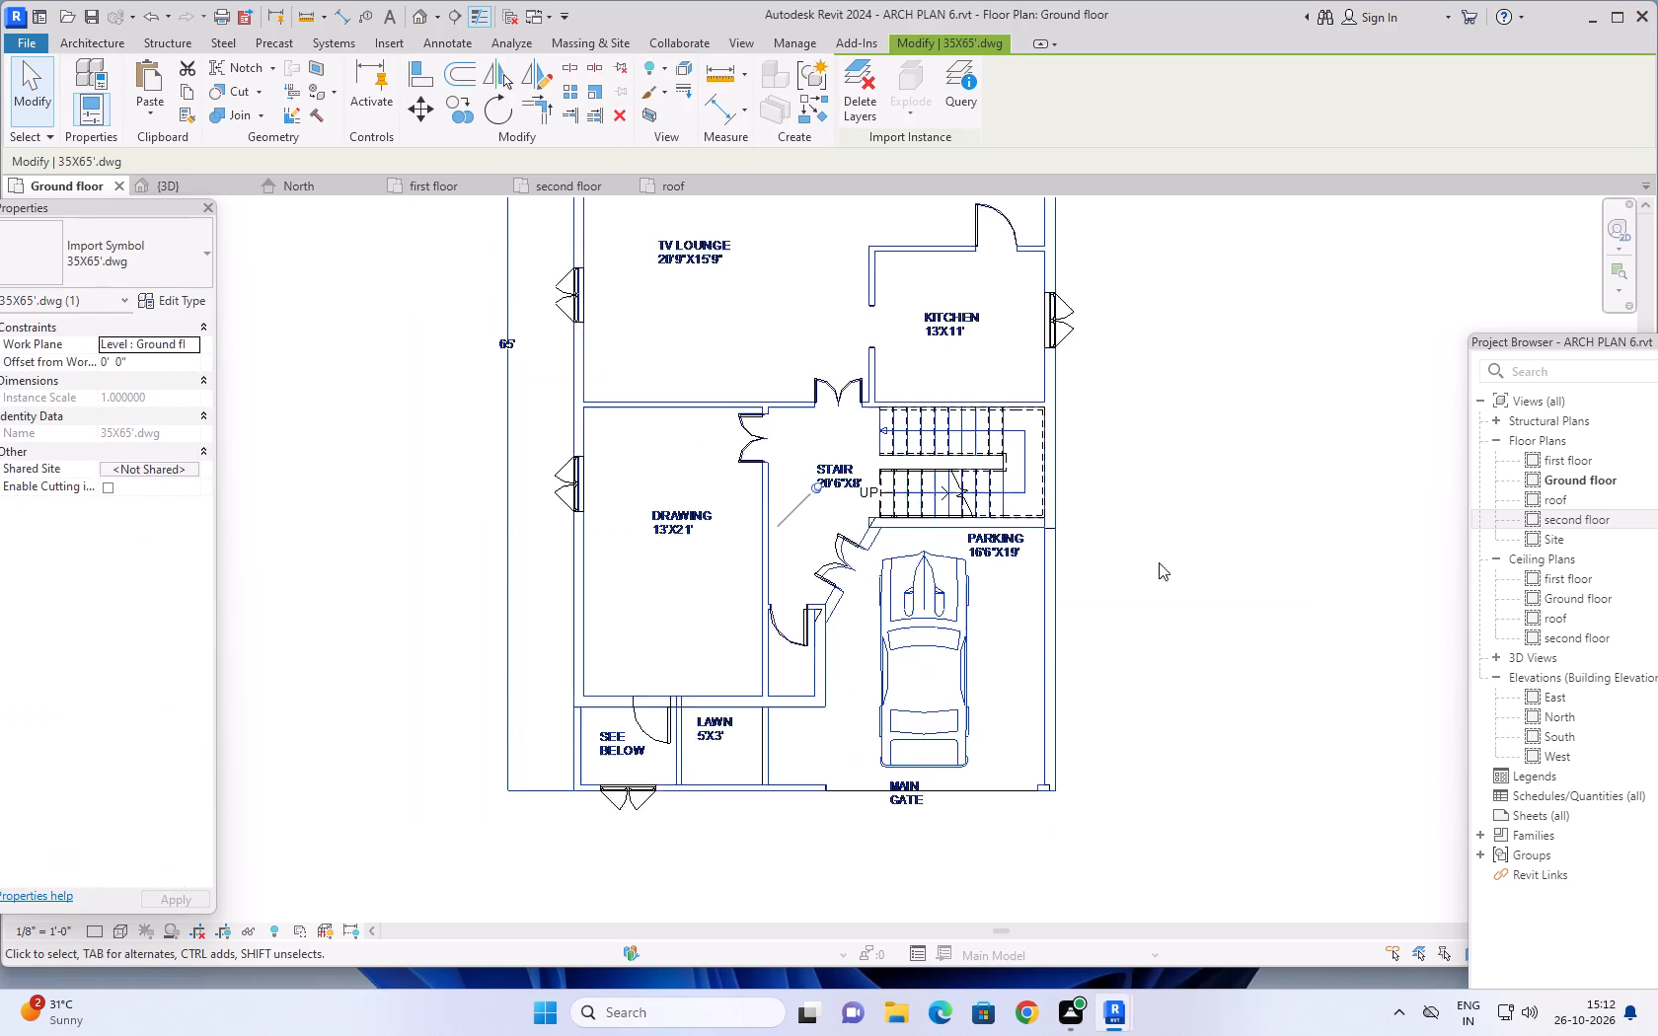
scroll(1159, 562, "down", 1)
middle_click_drag(1185, 562, 1158, 542)
key("Escape")
key("Escape")
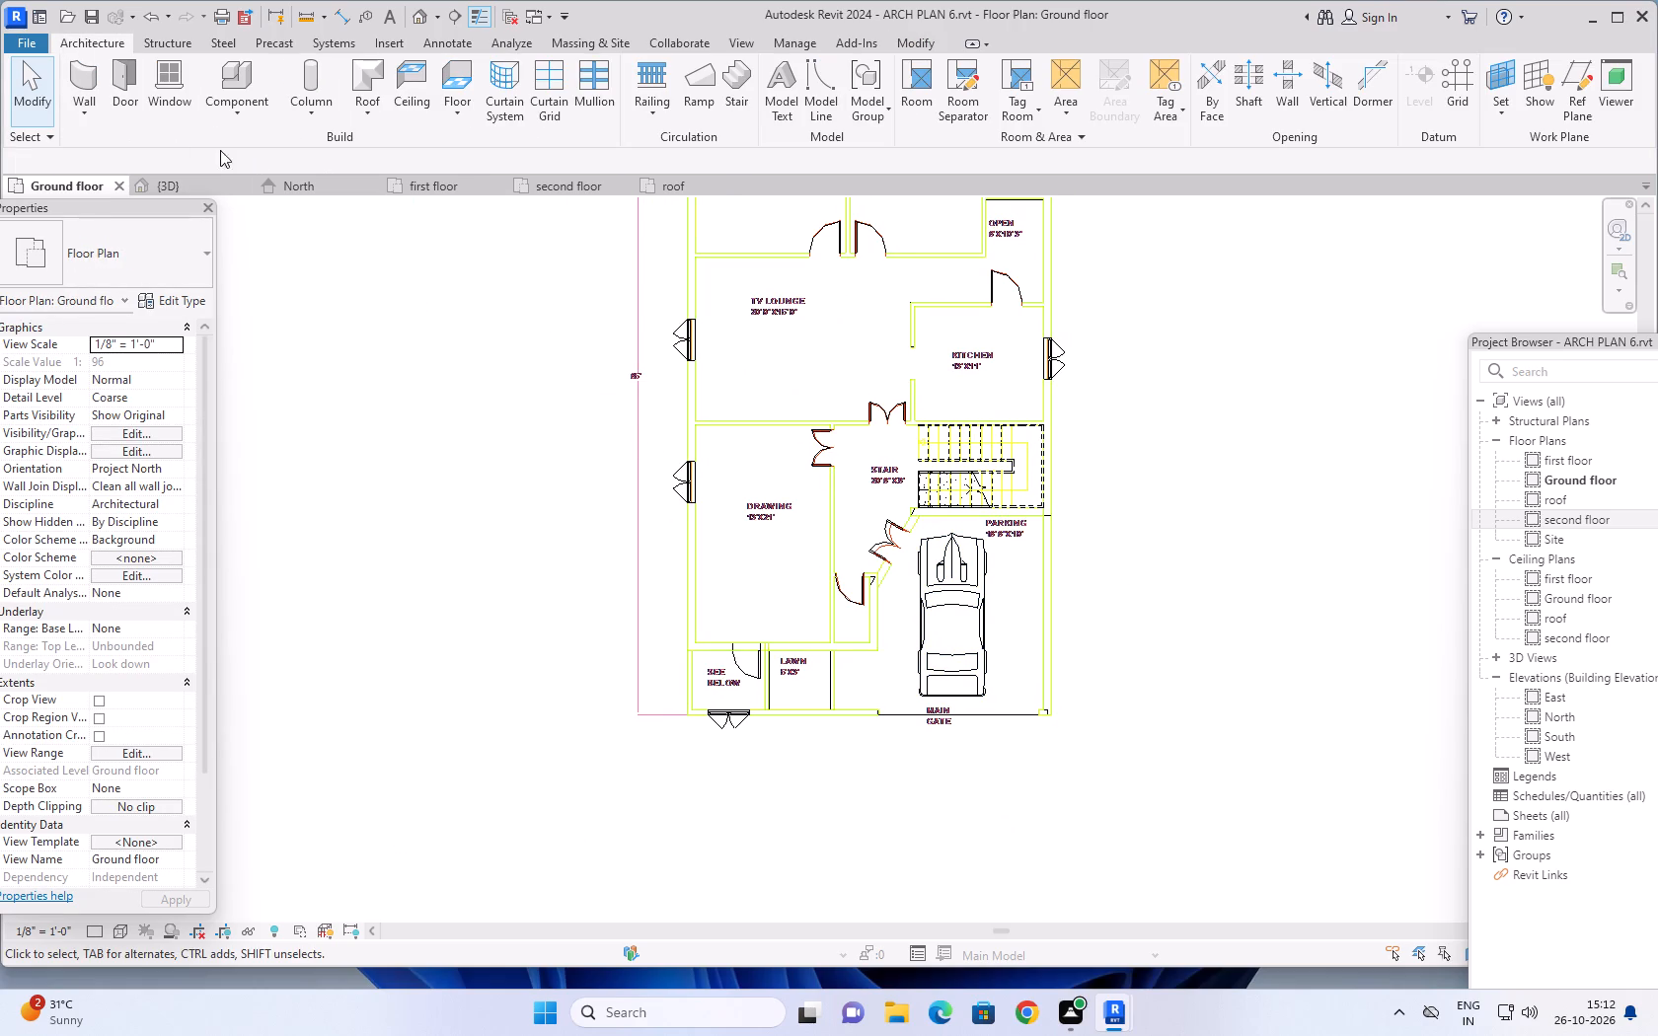
left_click(91, 71)
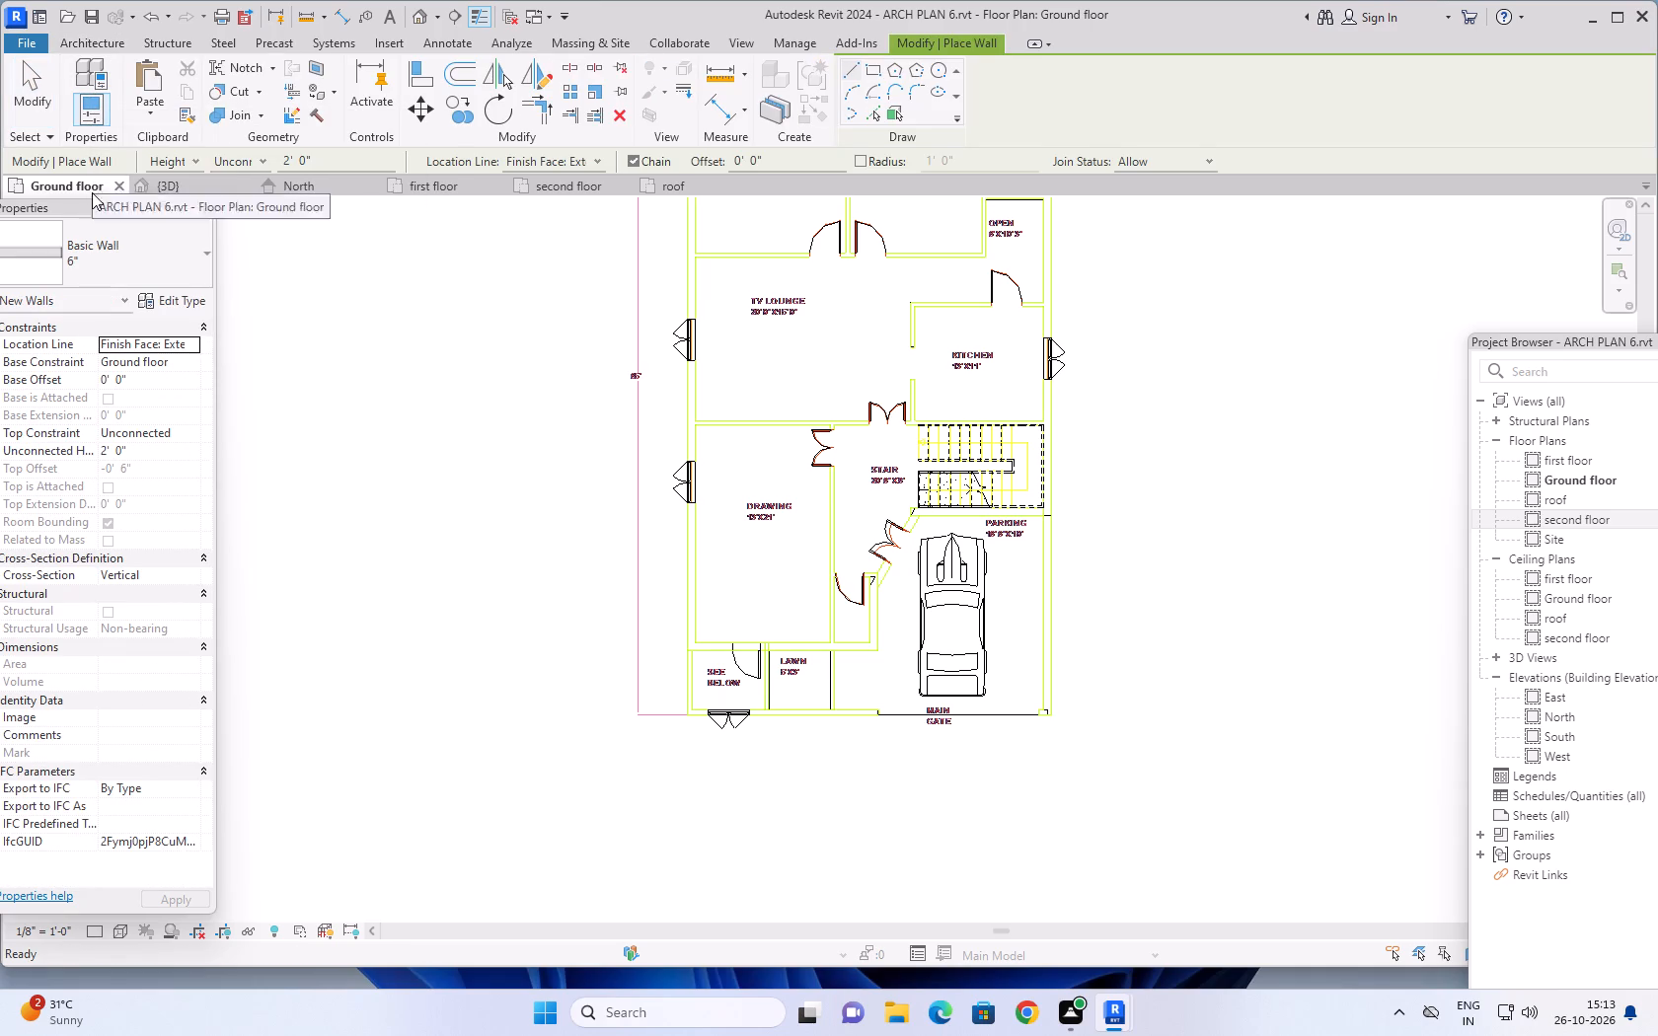
left_click(138, 261)
left_click(88, 374)
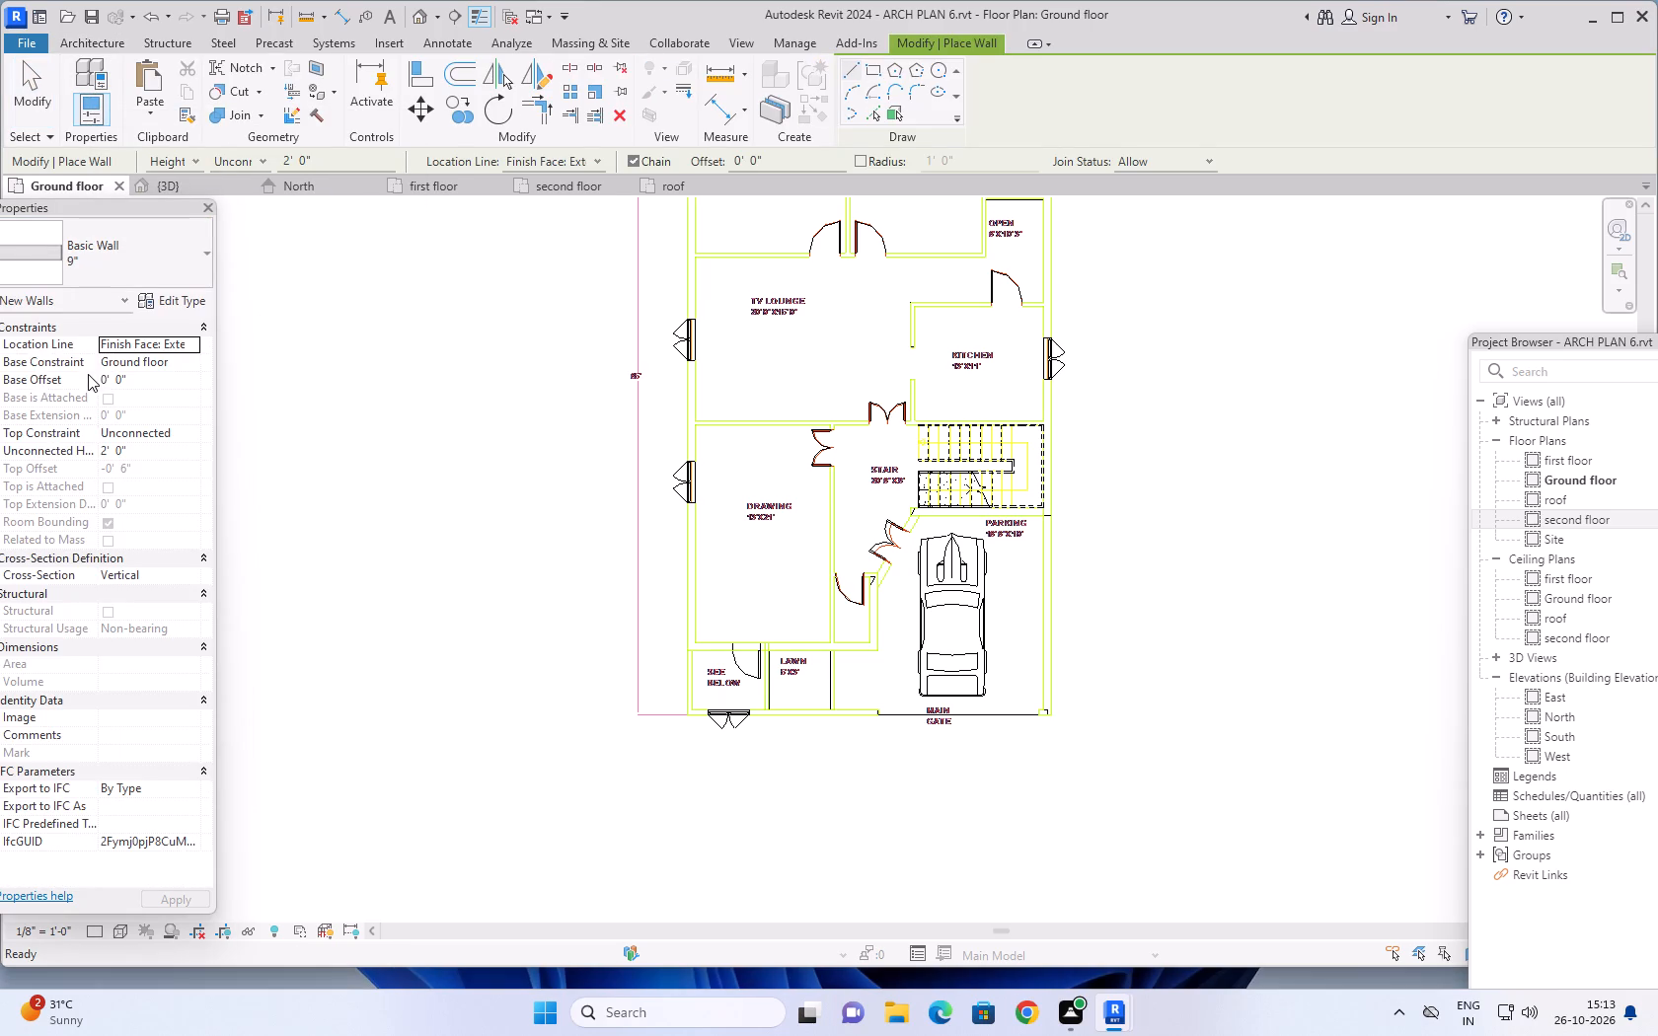
left_click(186, 435)
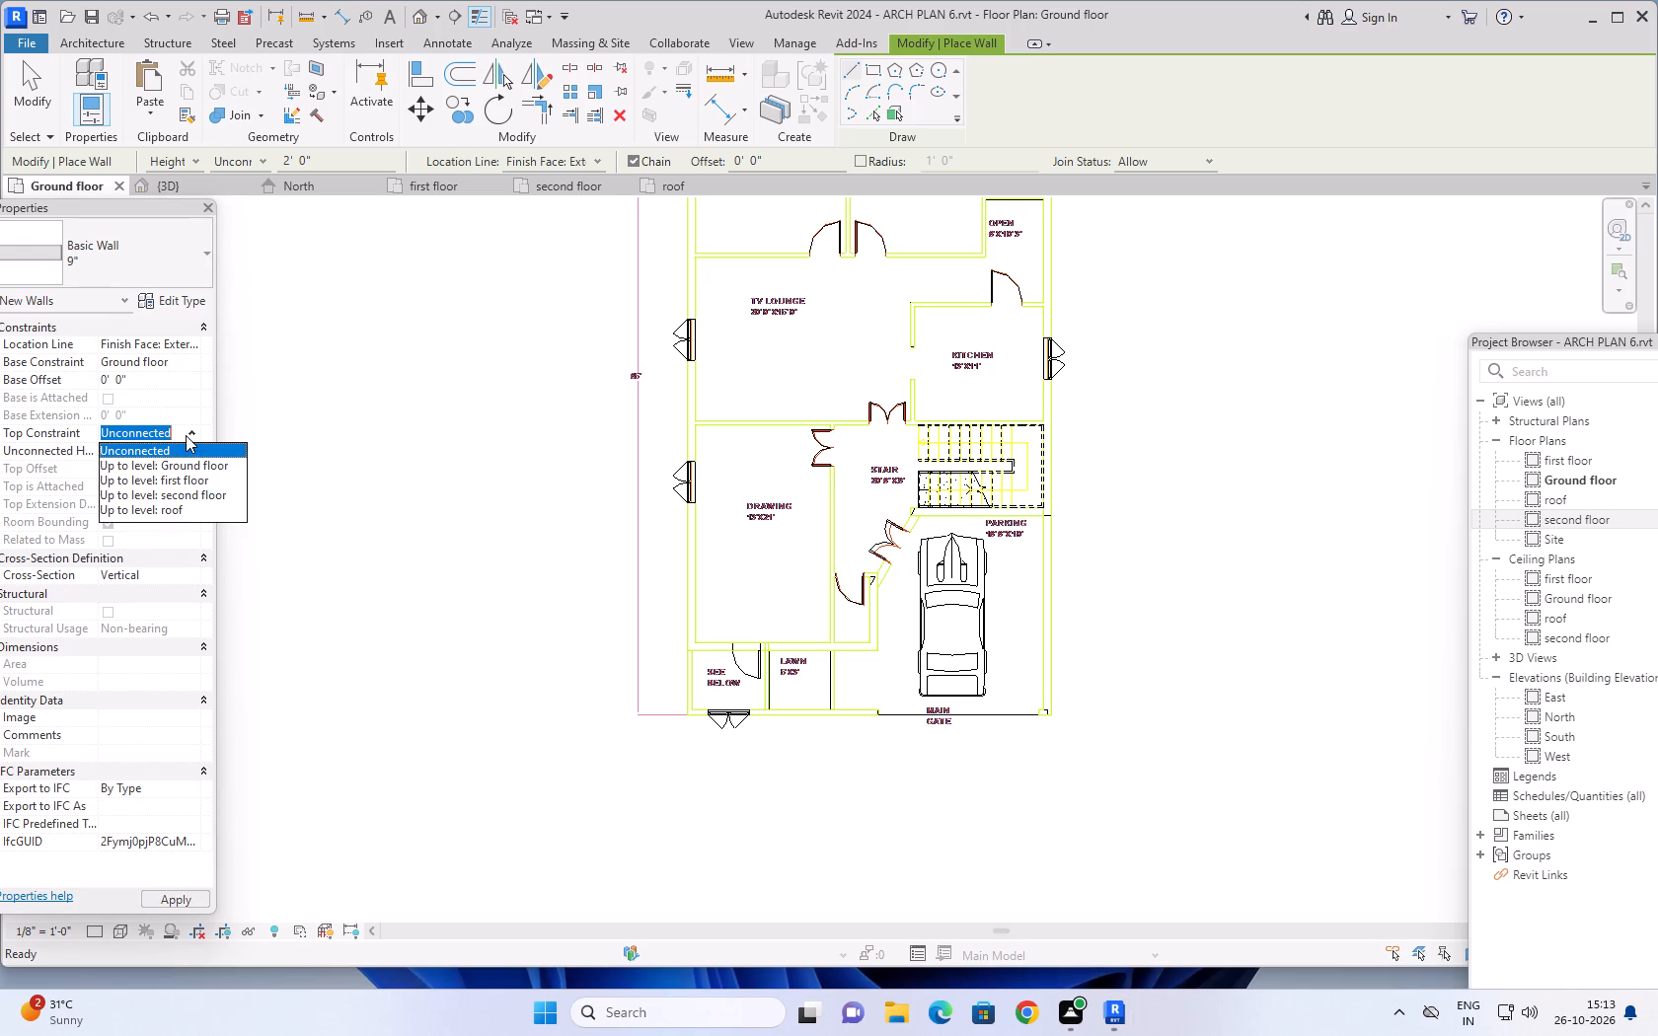
left_click(169, 479)
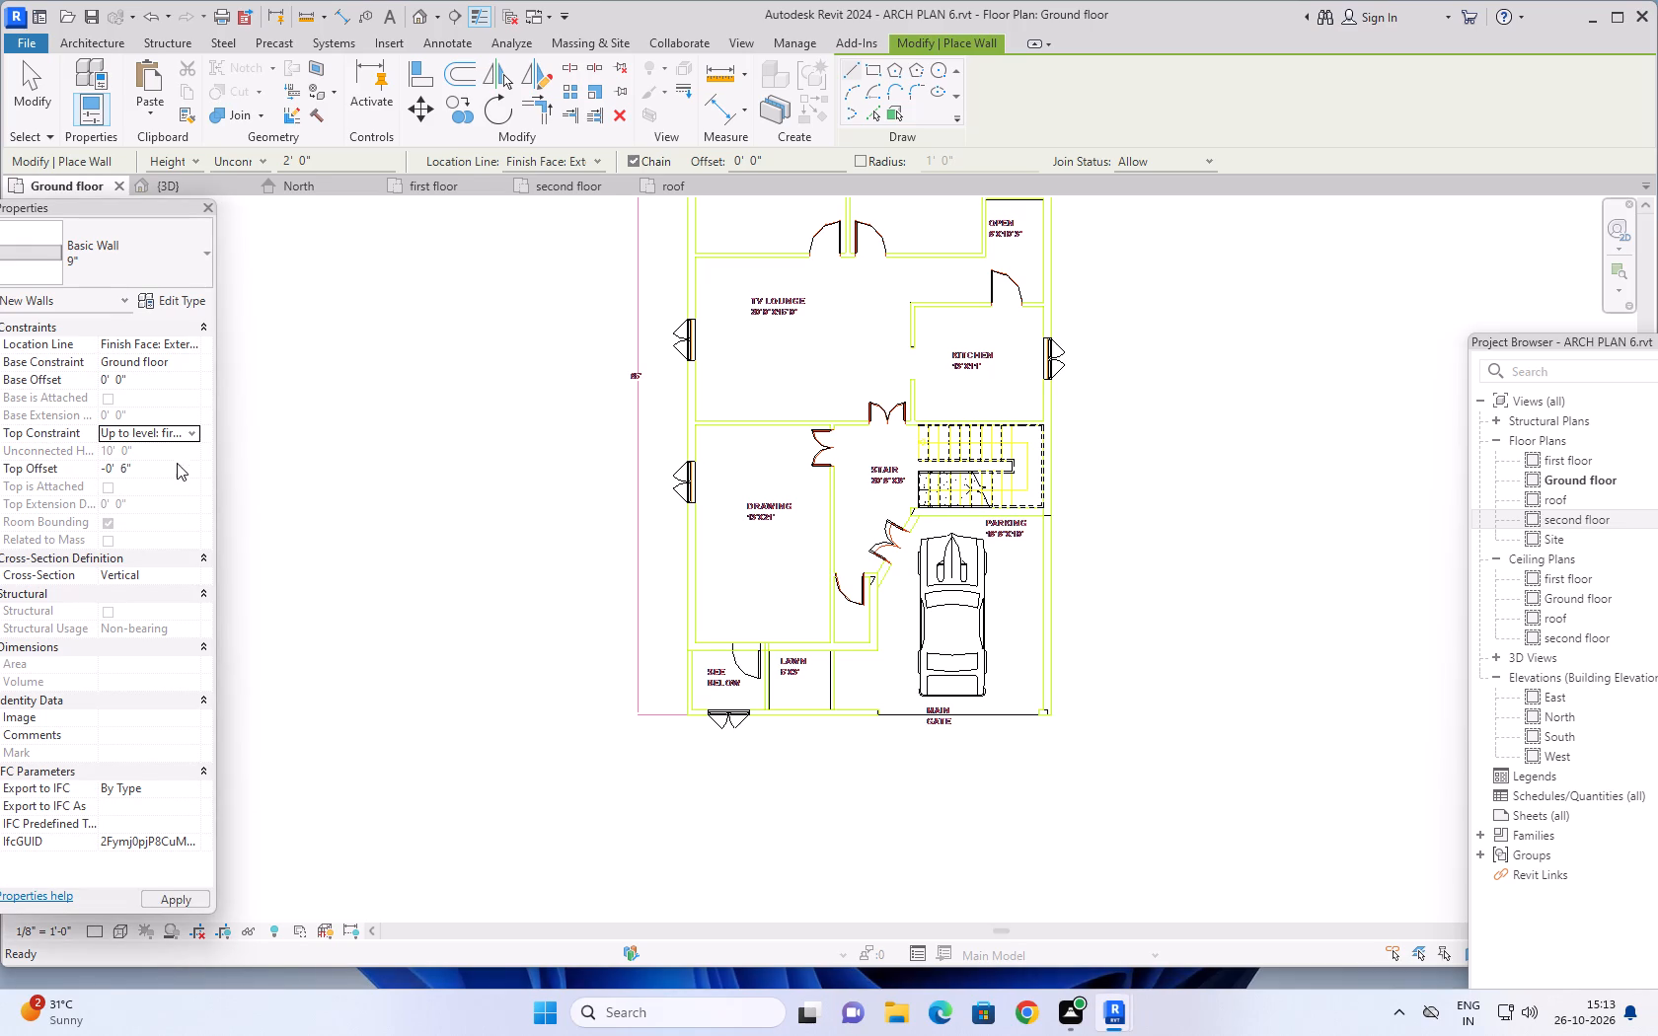
scroll(1070, 533, "up", 4)
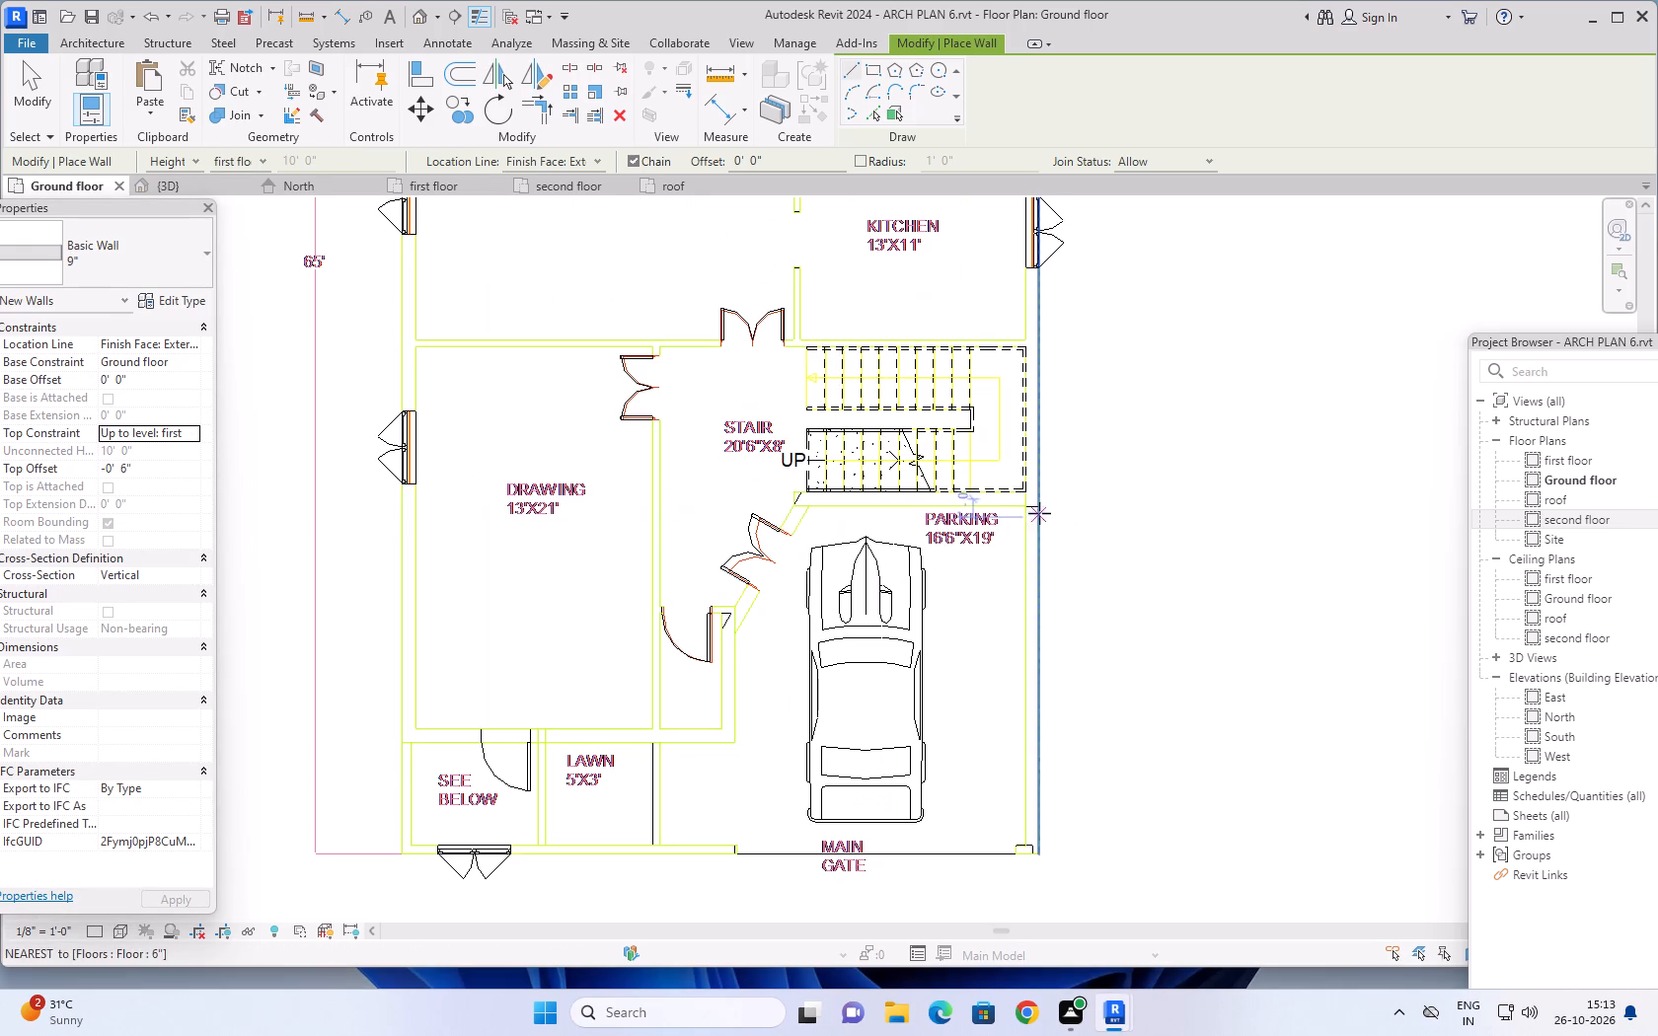
left_click(1039, 509)
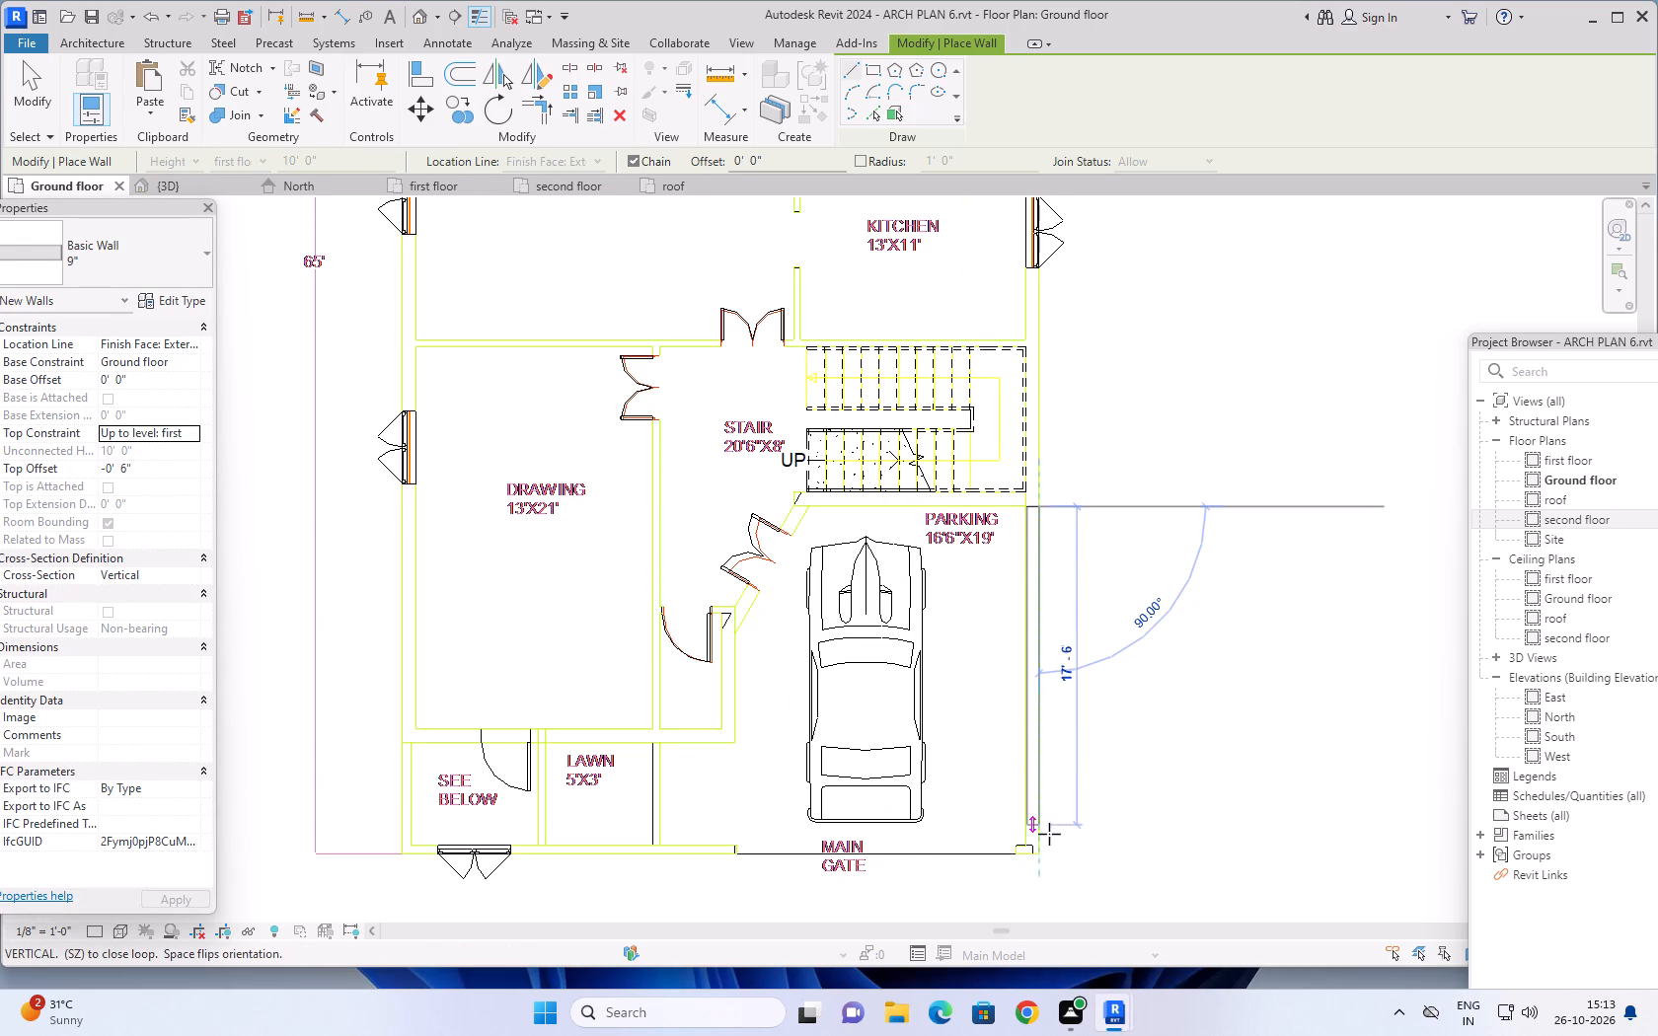
scroll(1047, 852, "up", 7)
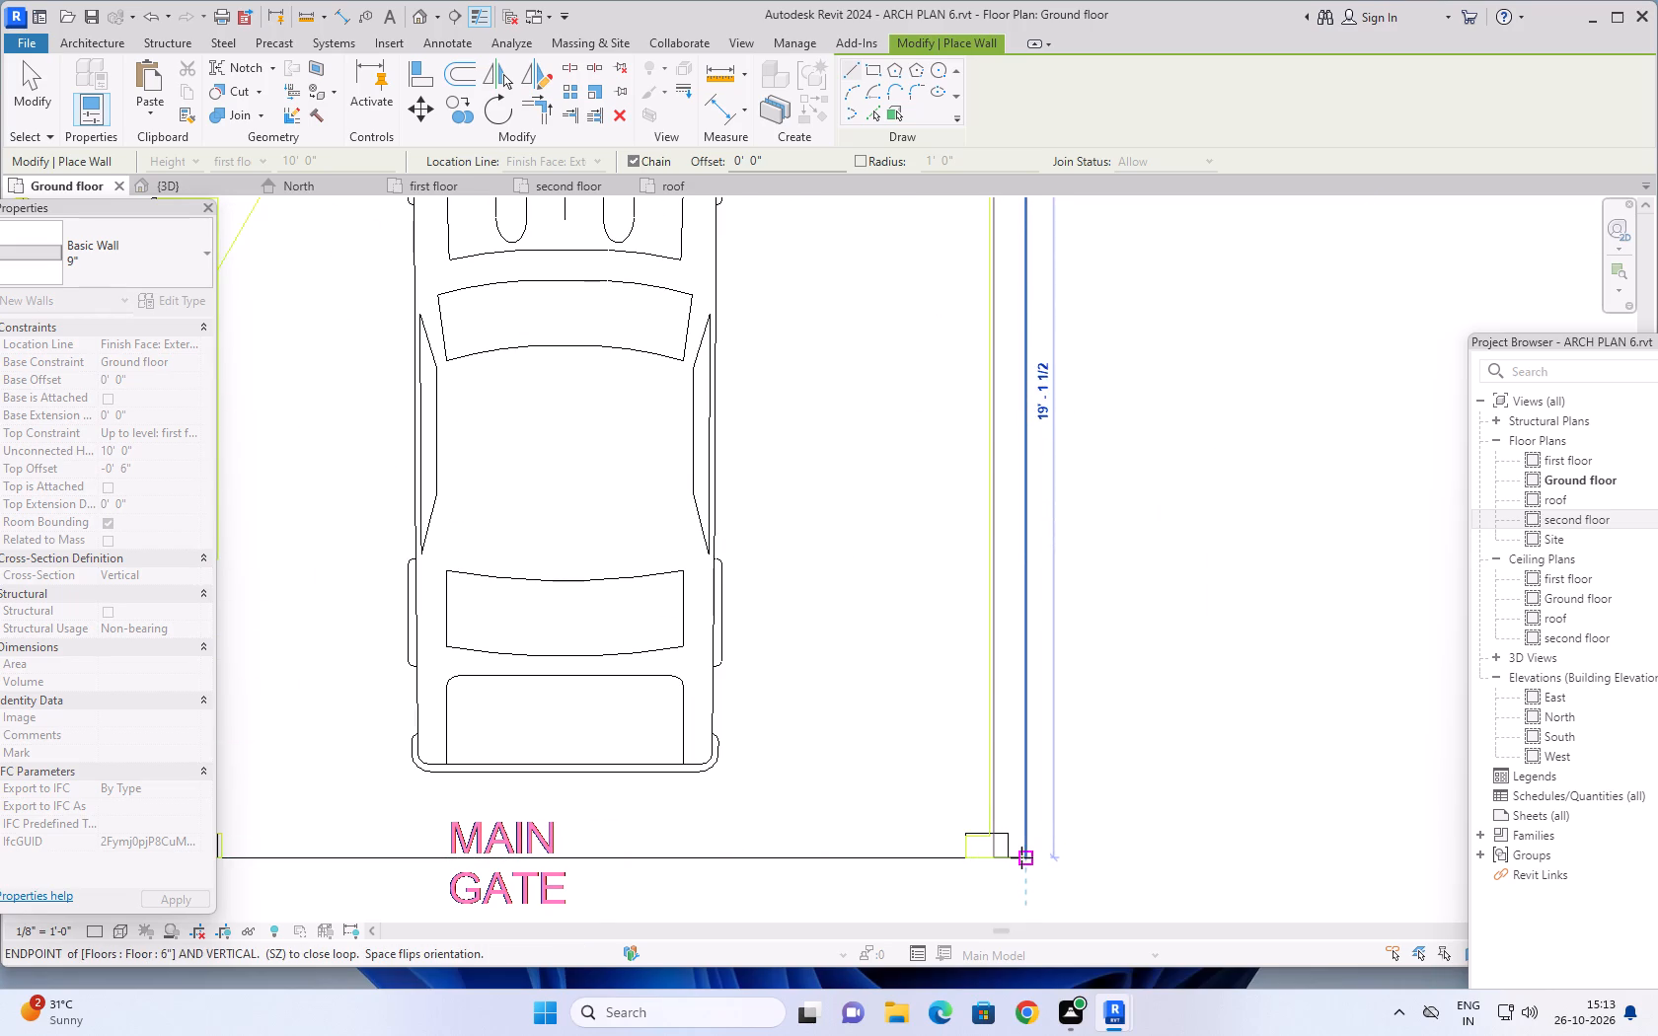
left_click(1021, 858)
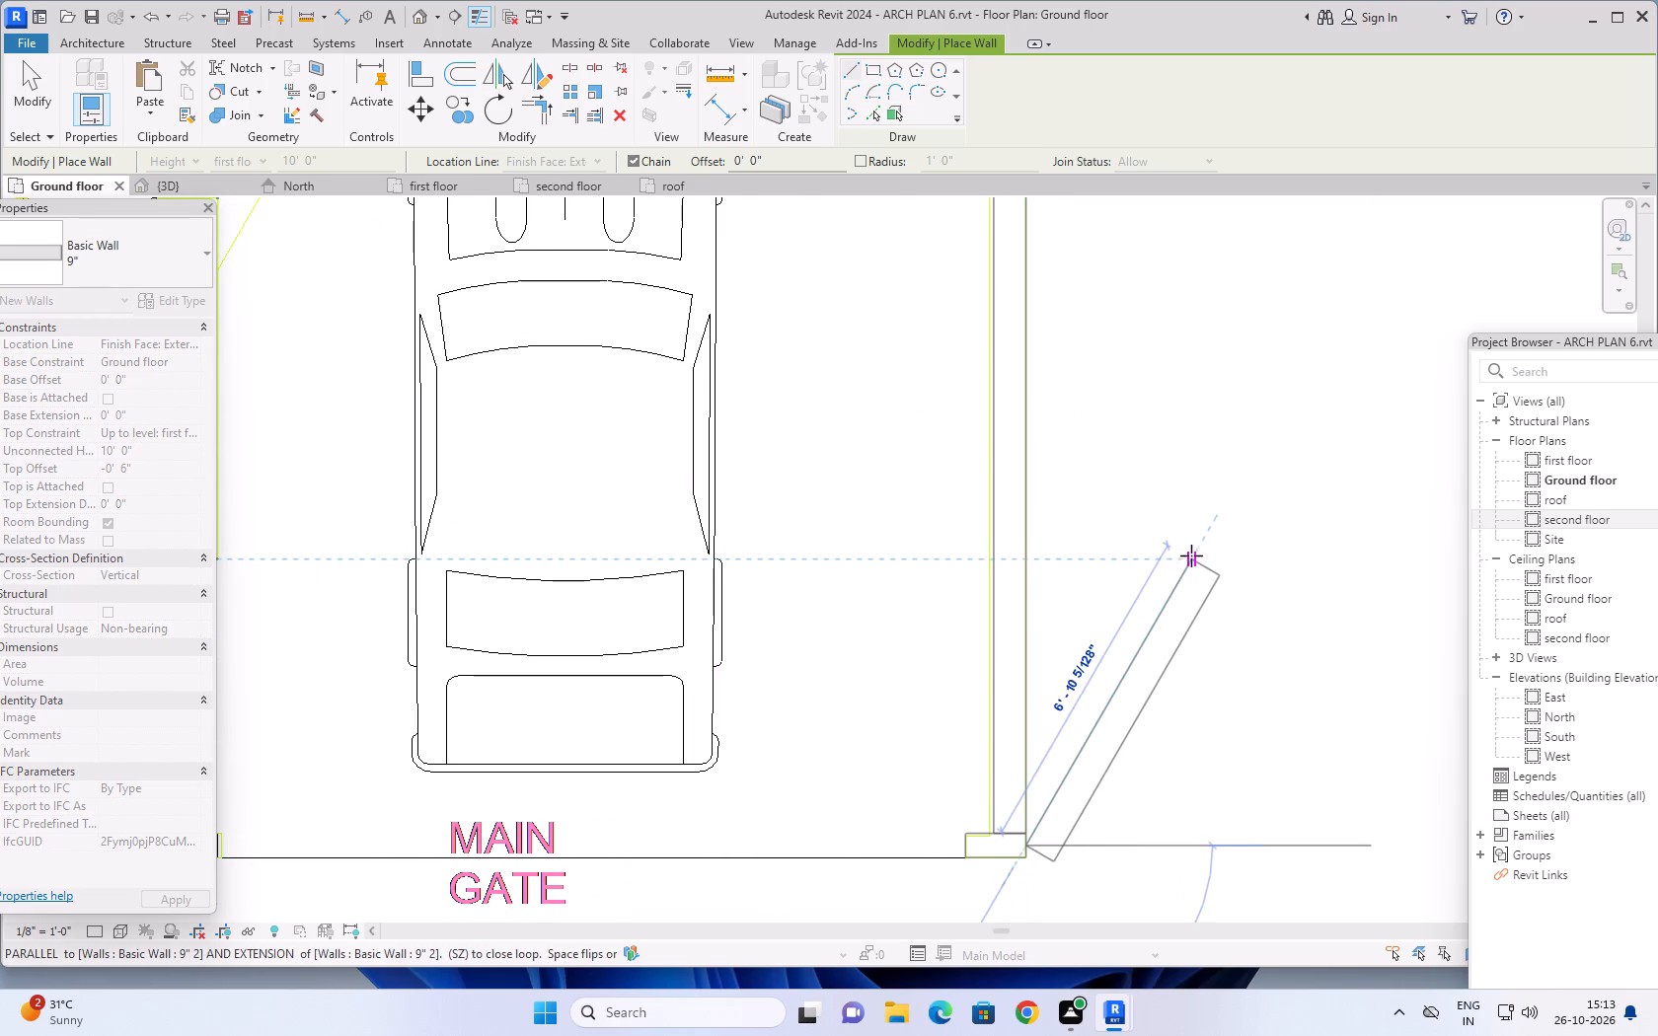
key("Escape")
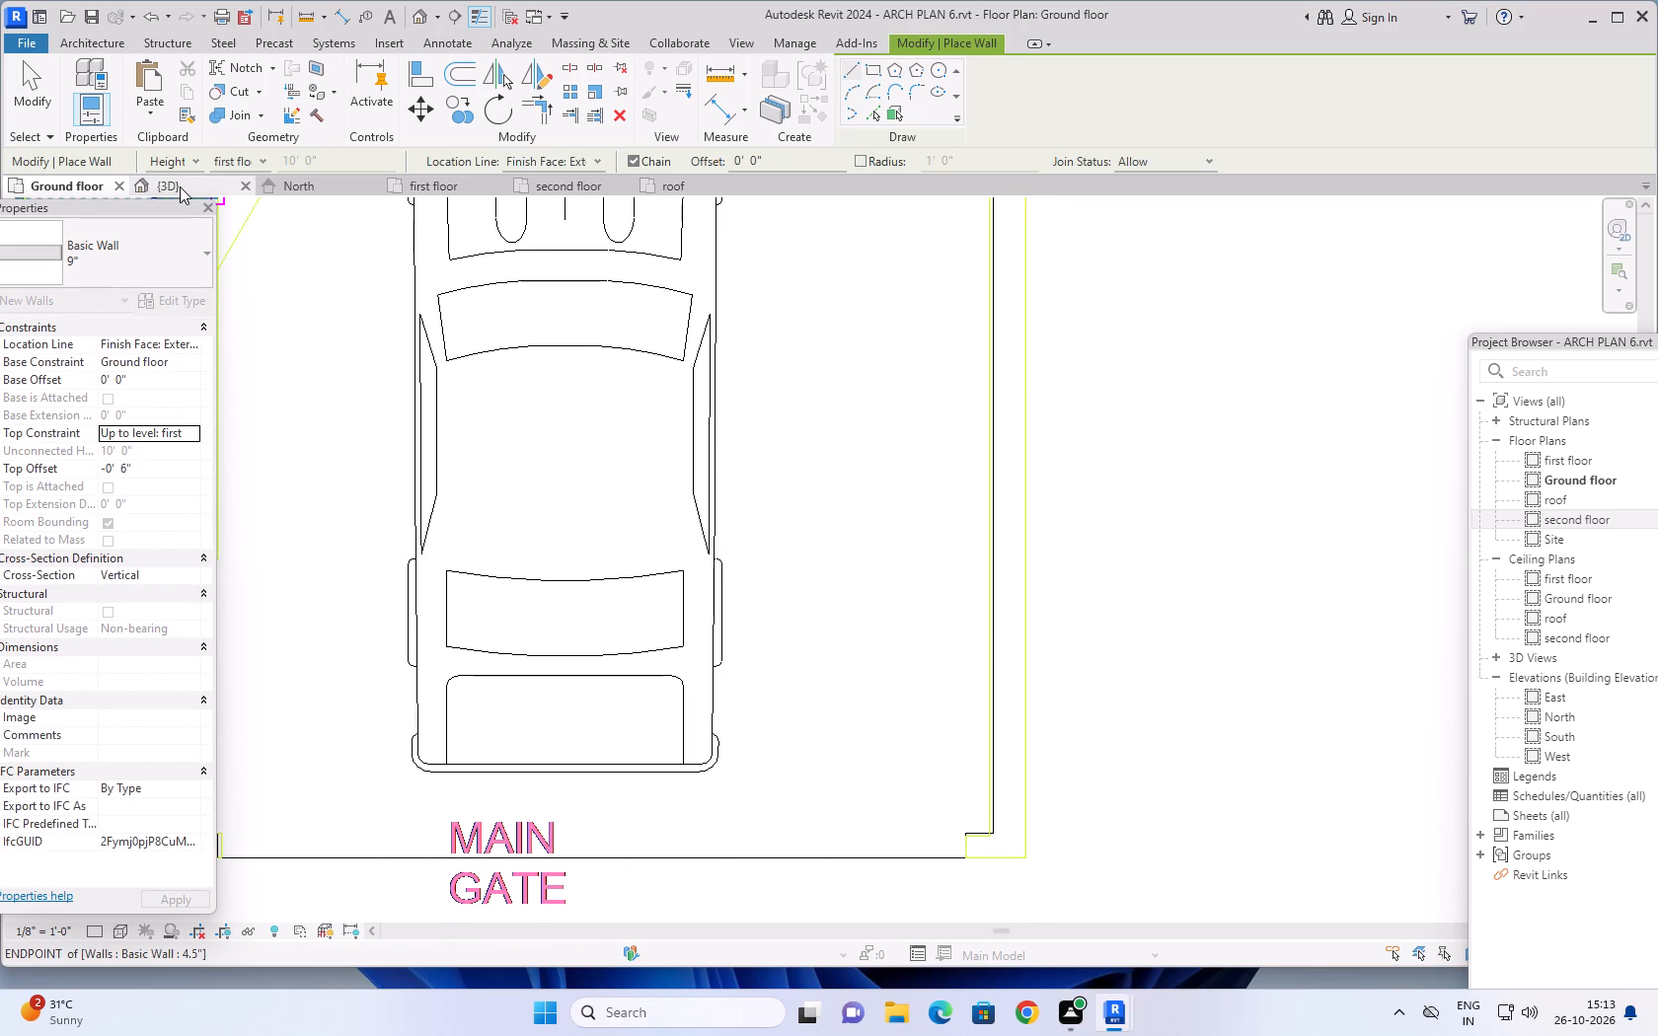
Examine the parking side wall and the low first-floor walls in the 3D view from the front and side.
left_click(180, 186)
key("Escape")
key("Escape")
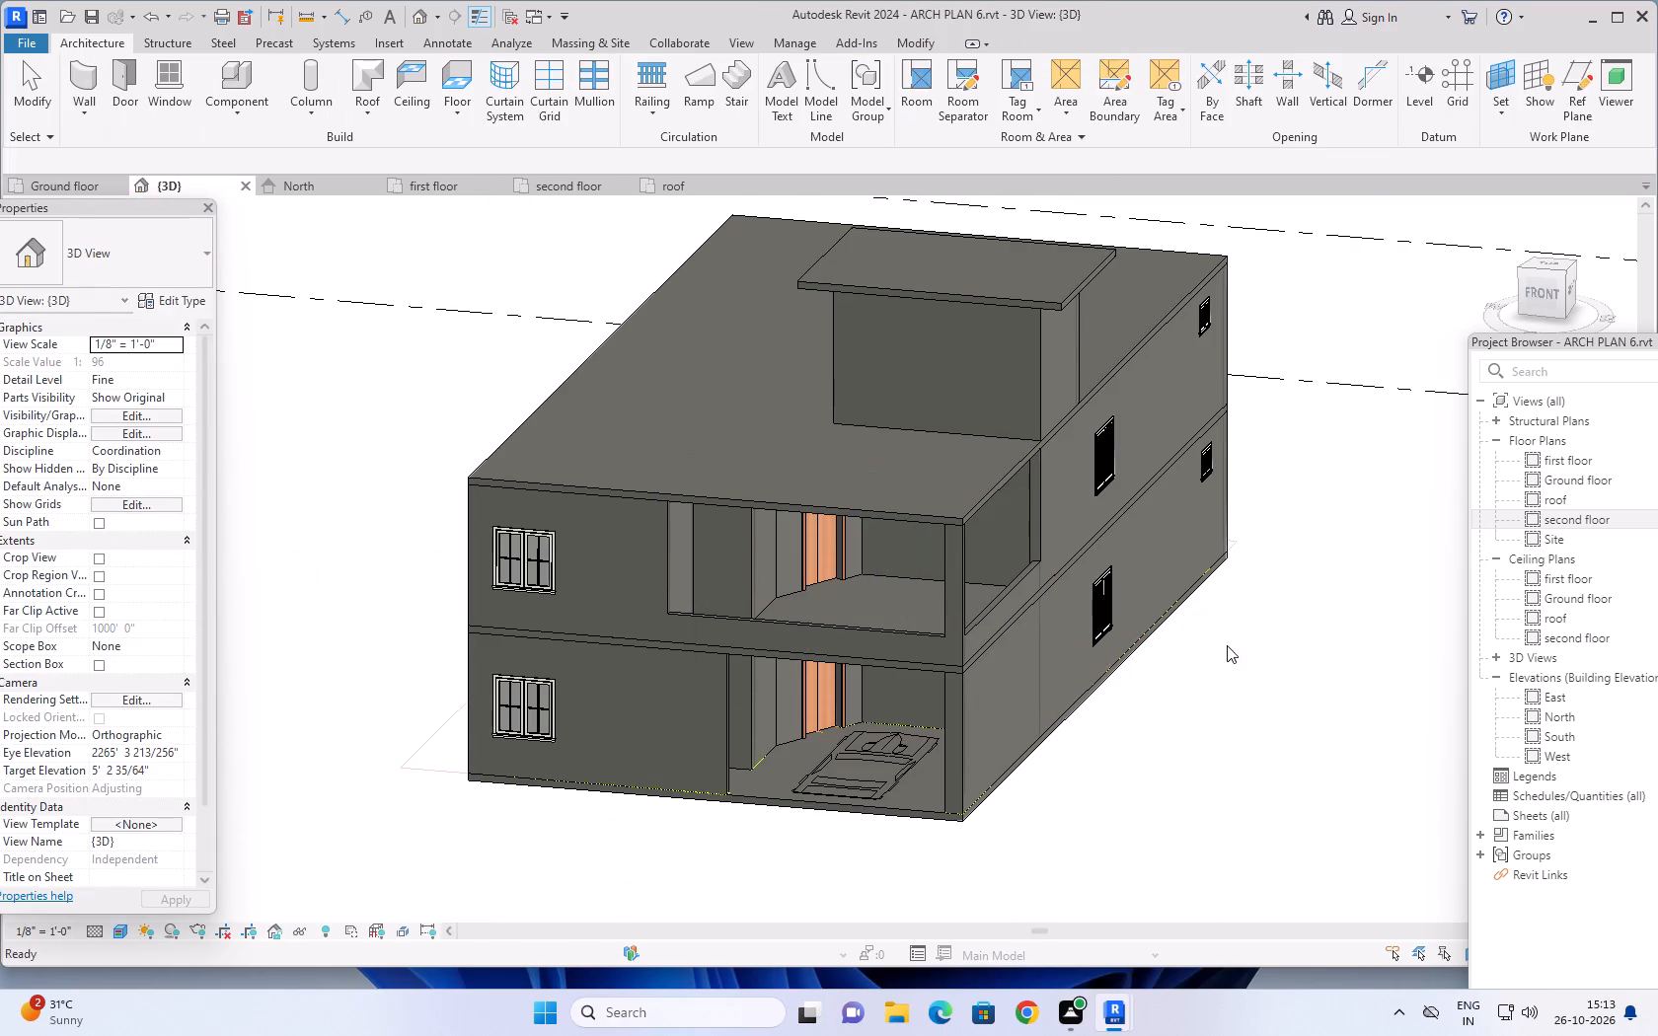
middle_click_drag(1151, 702, 1239, 629)
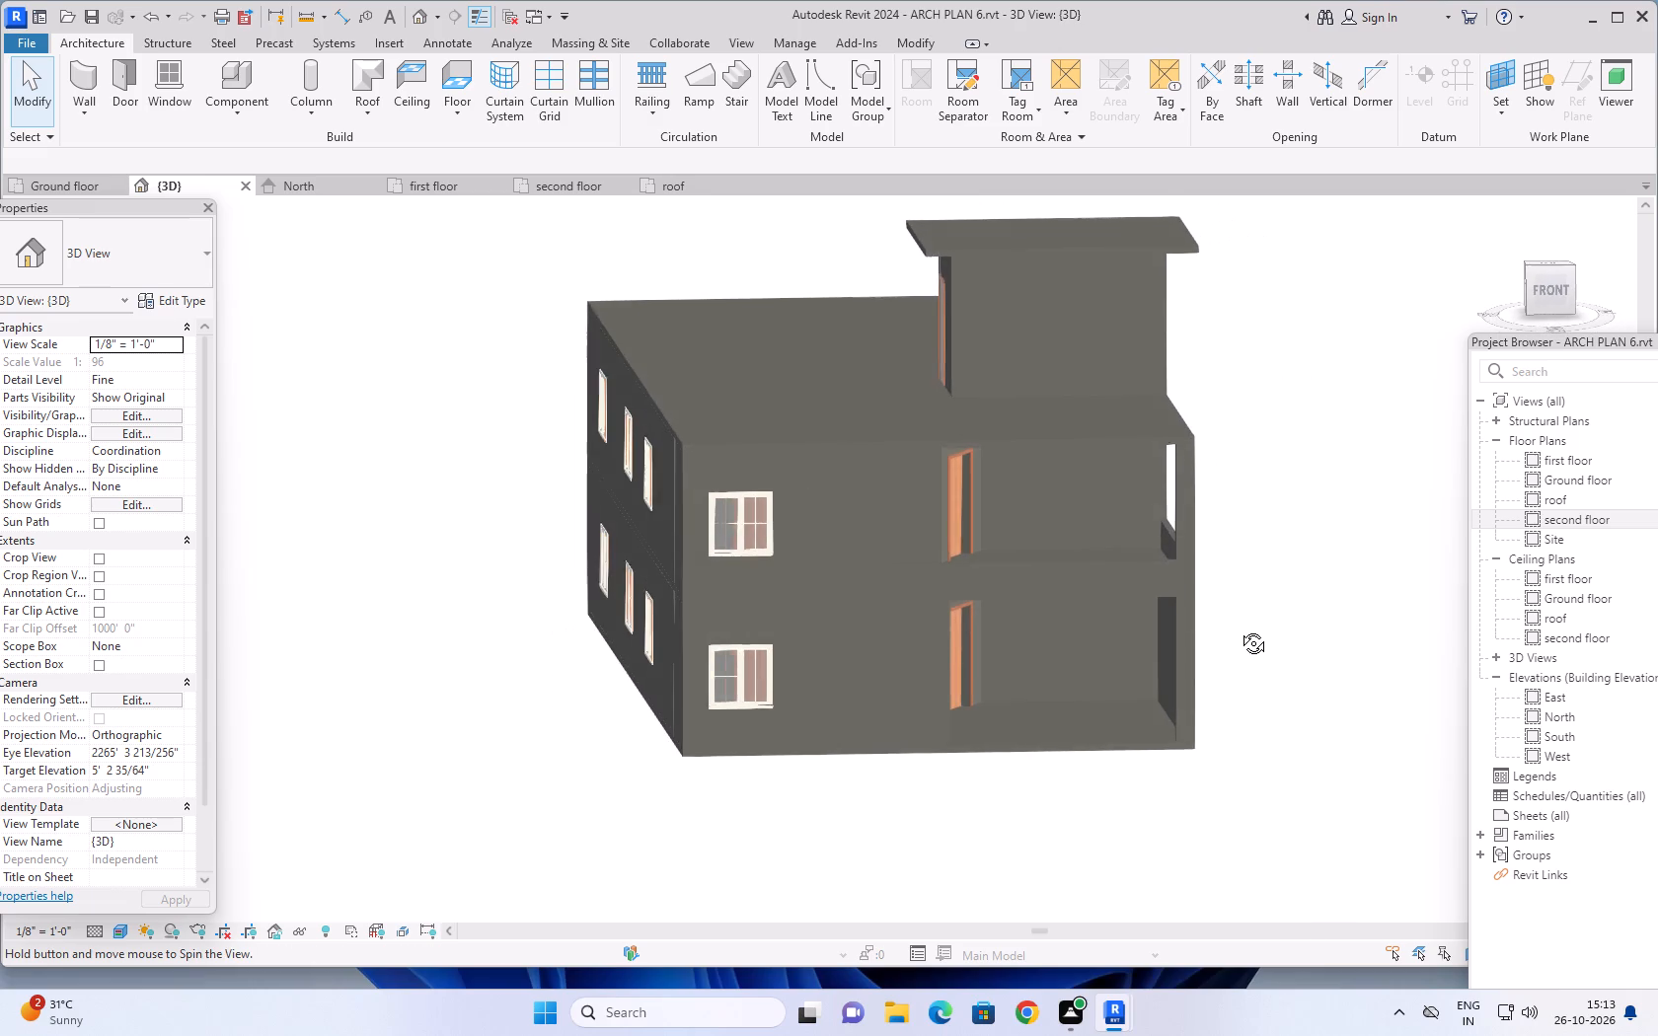
middle_click_drag(1239, 629, 1240, 630)
scroll(1279, 637, "down", 2)
middle_click_drag(1292, 622, 1207, 559)
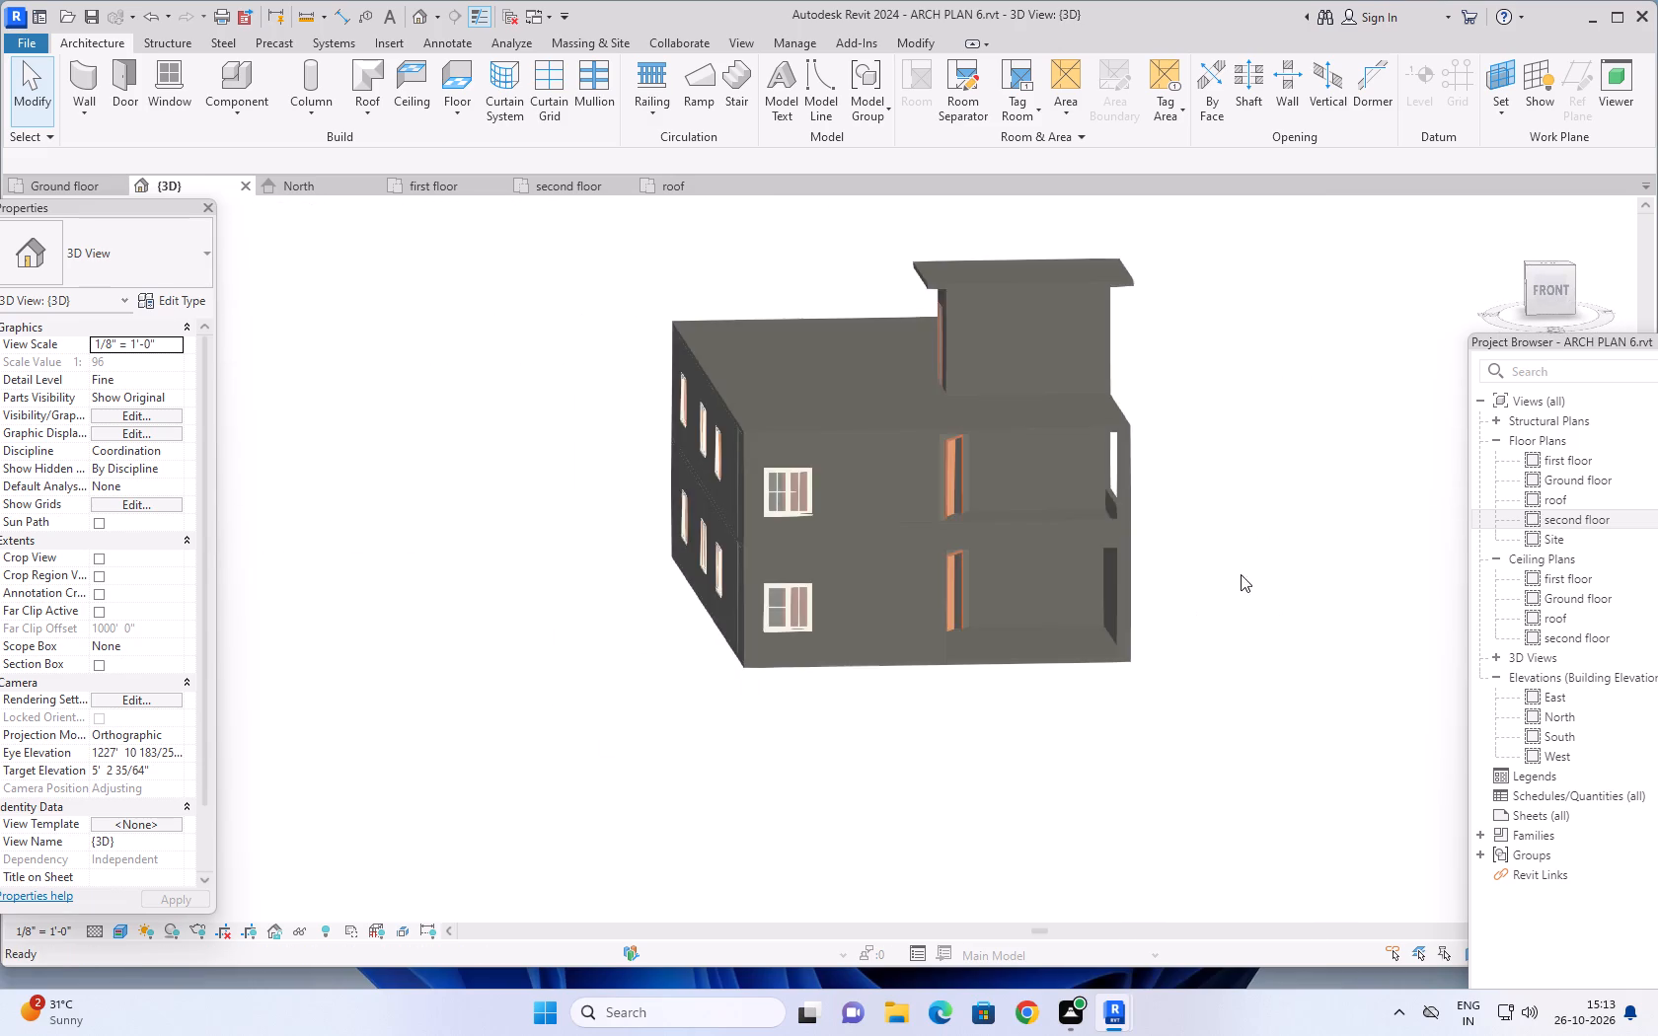
middle_click_drag(1257, 596, 1050, 656, "shift")
middle_click_drag(1069, 642, 1149, 684)
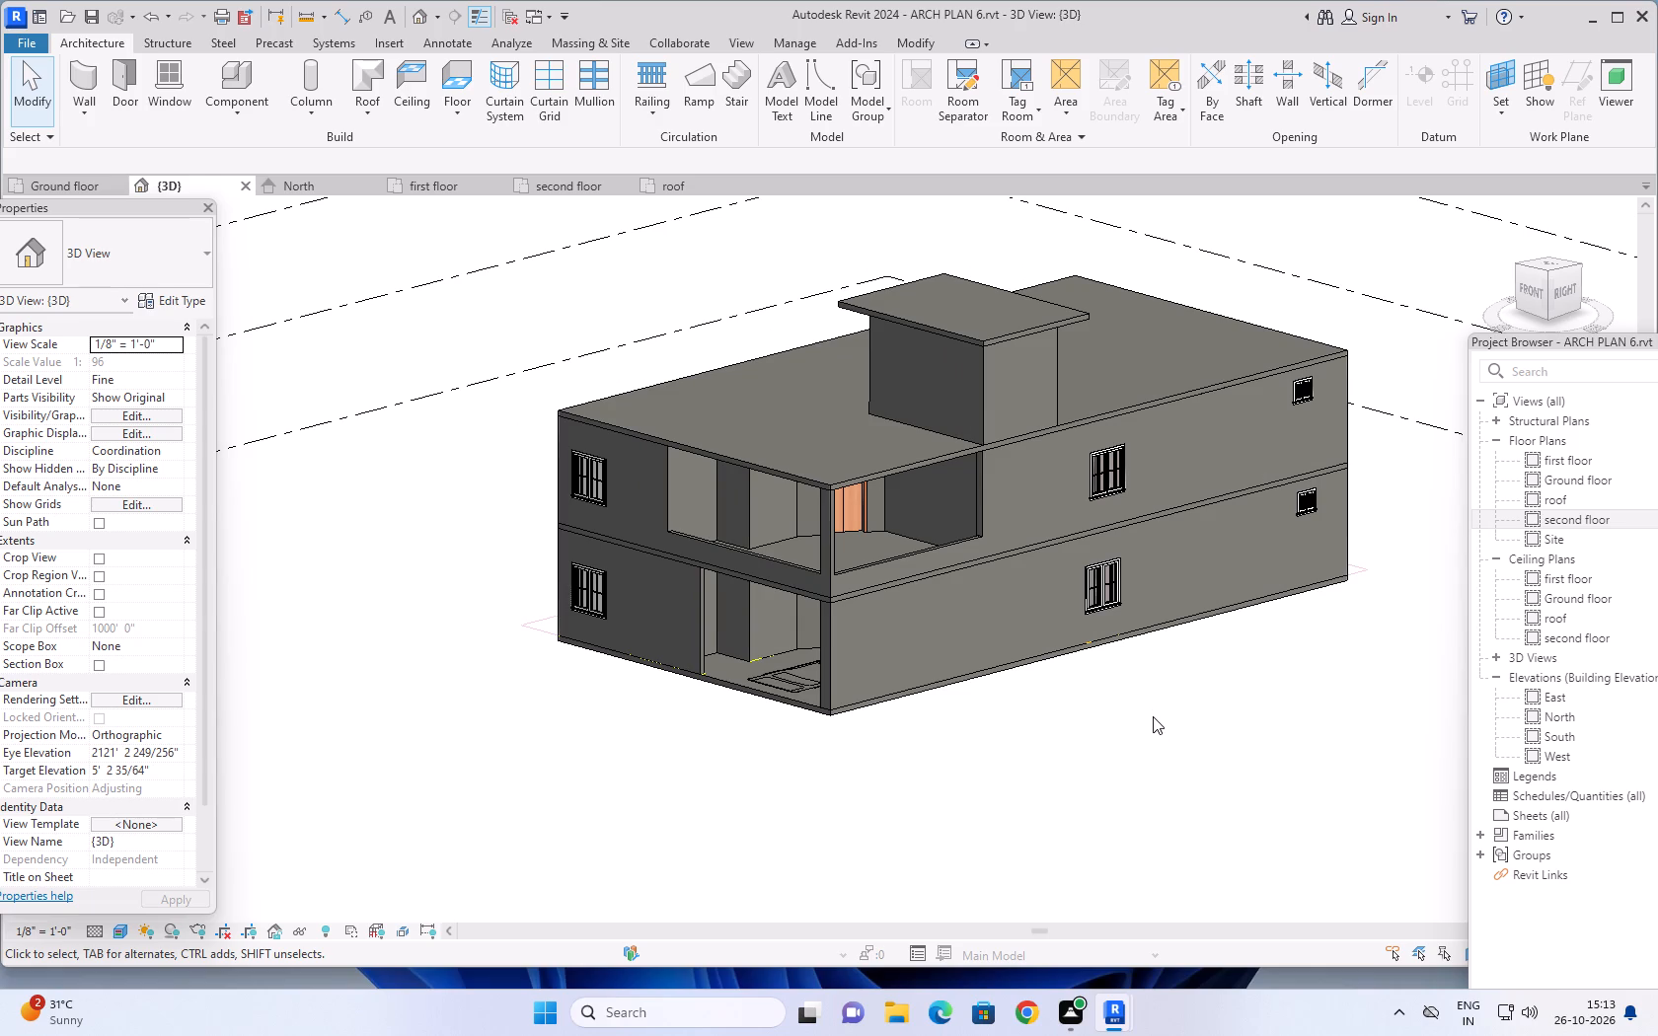
scroll(1153, 716, "up", 2)
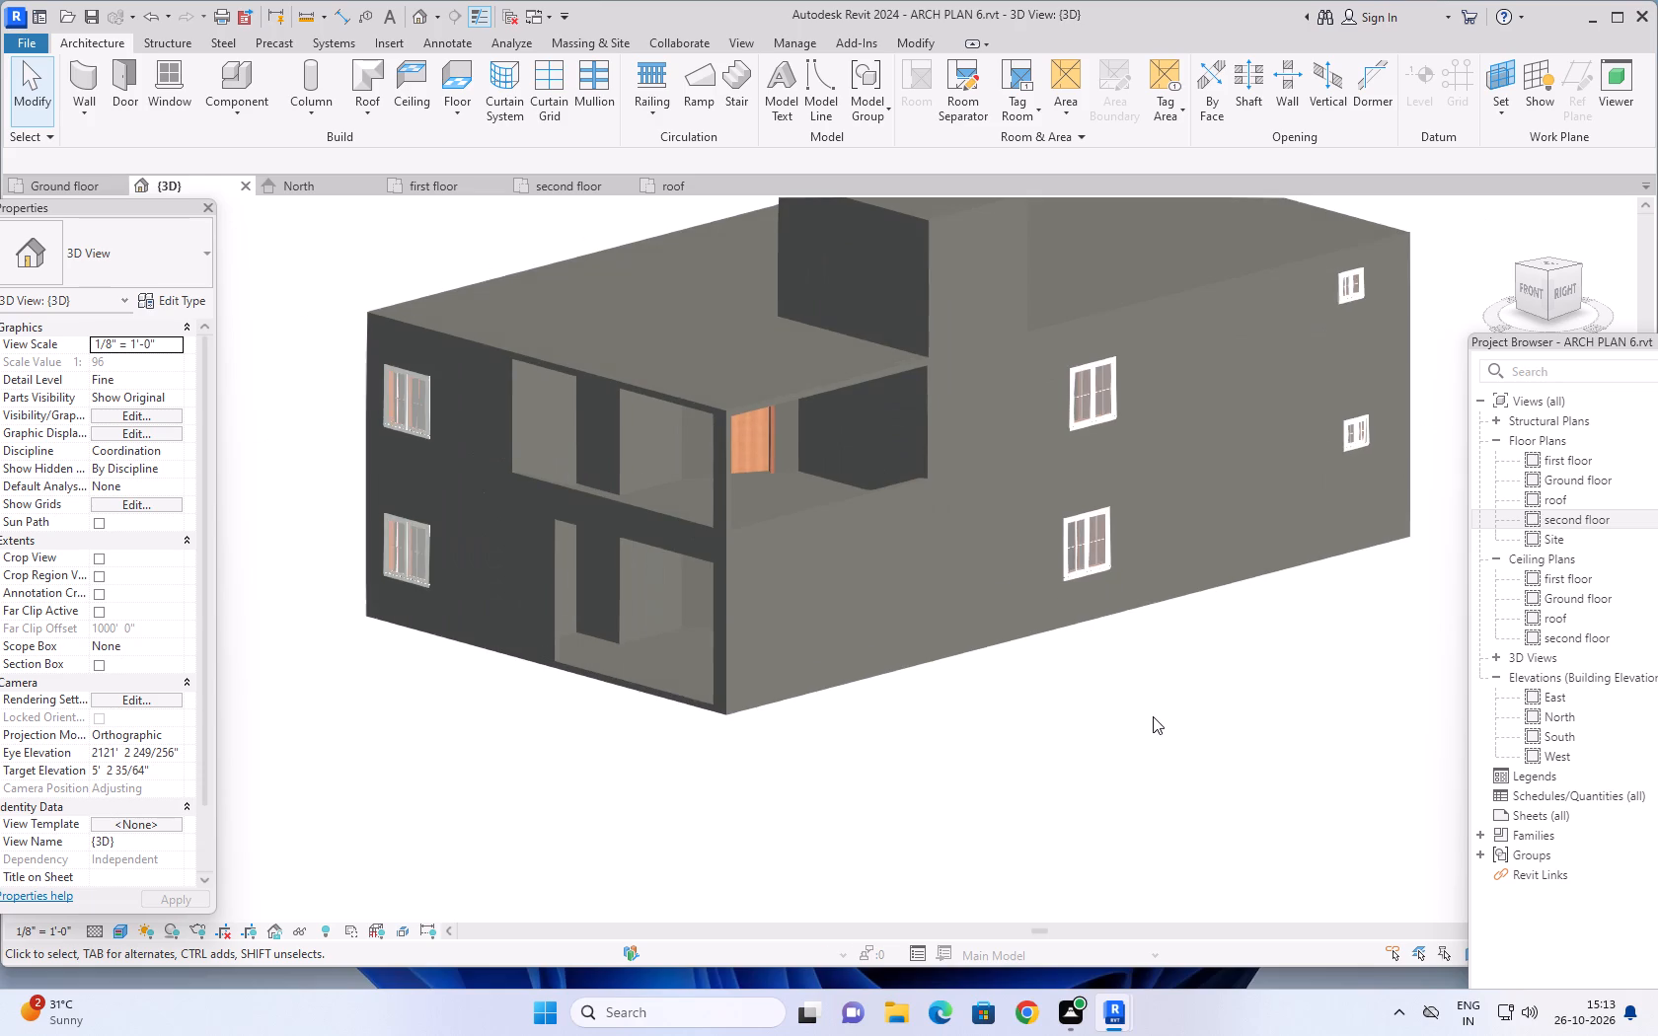
scroll(1159, 717, "up", 1)
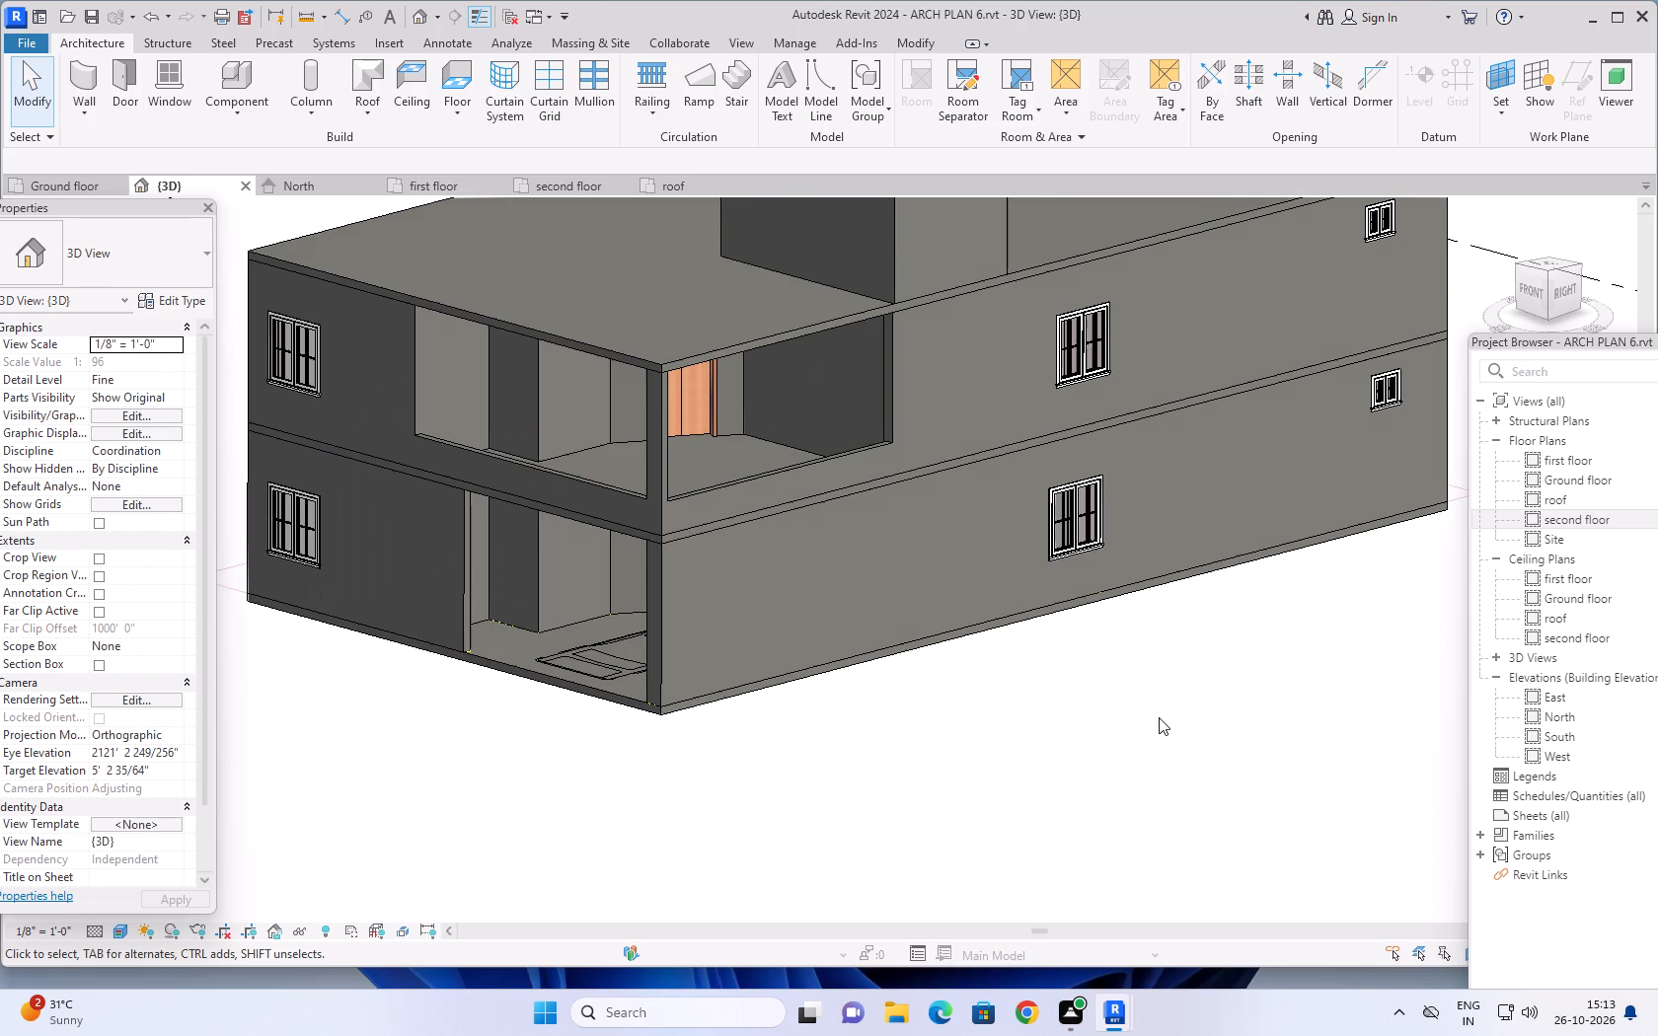
scroll(1159, 717, "up", 1)
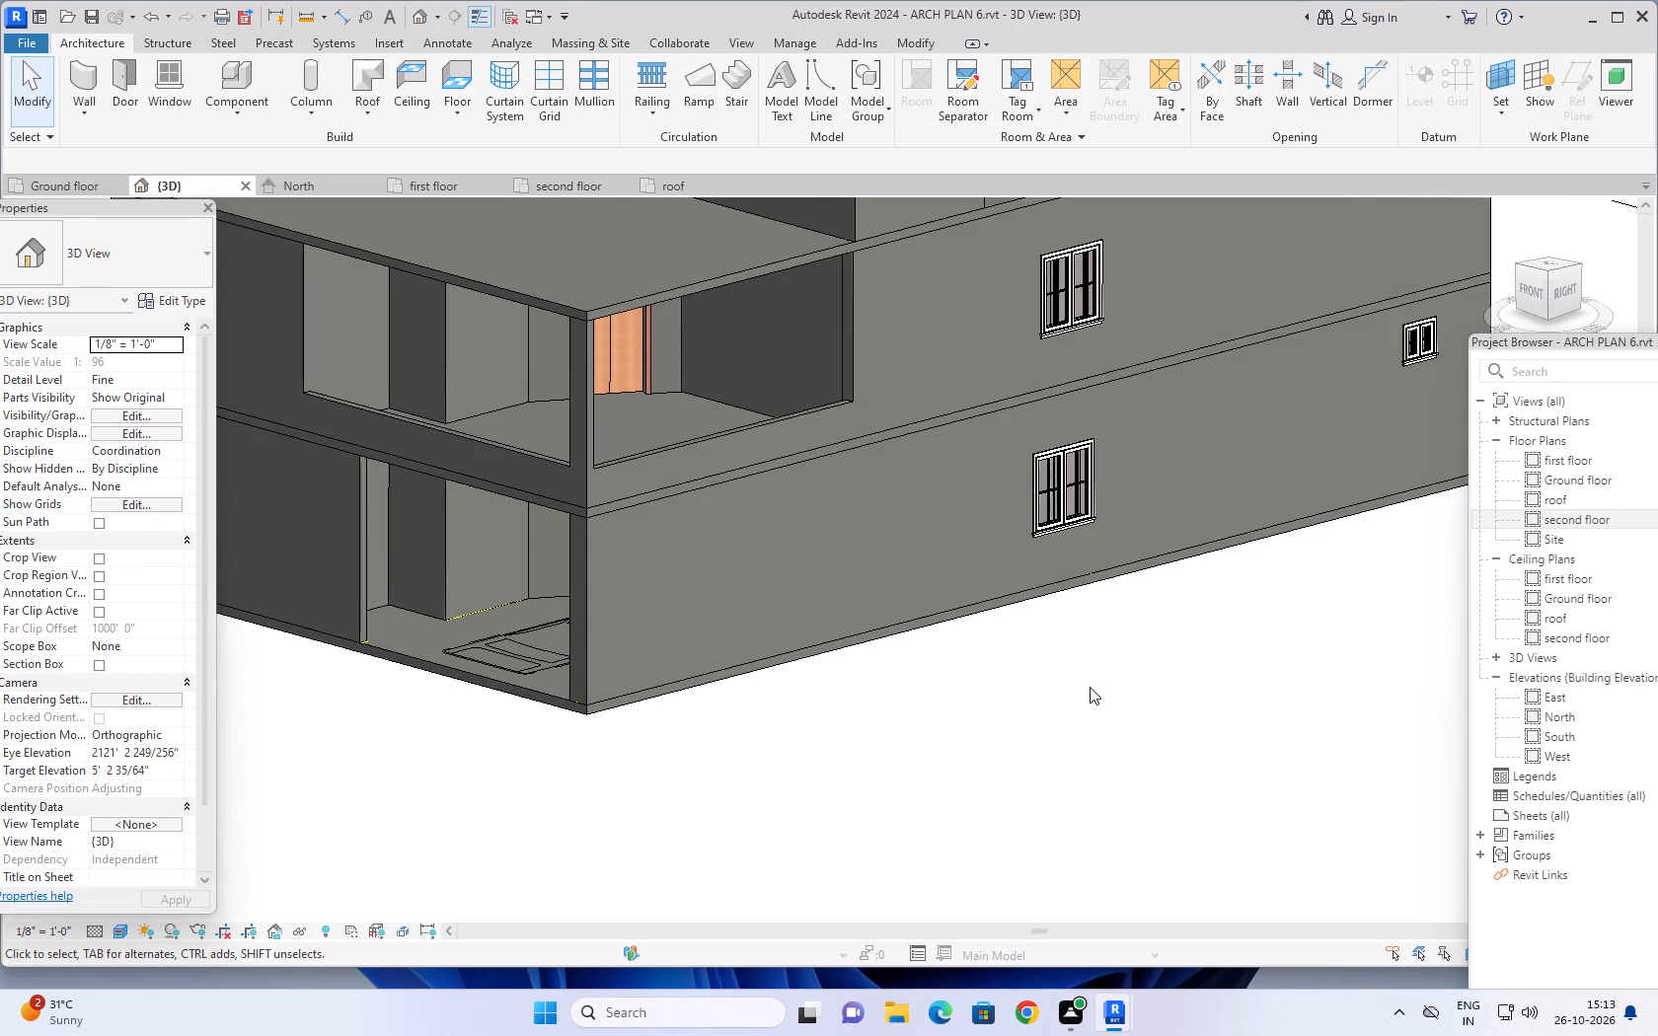
middle_click_drag(1073, 690, 1177, 672)
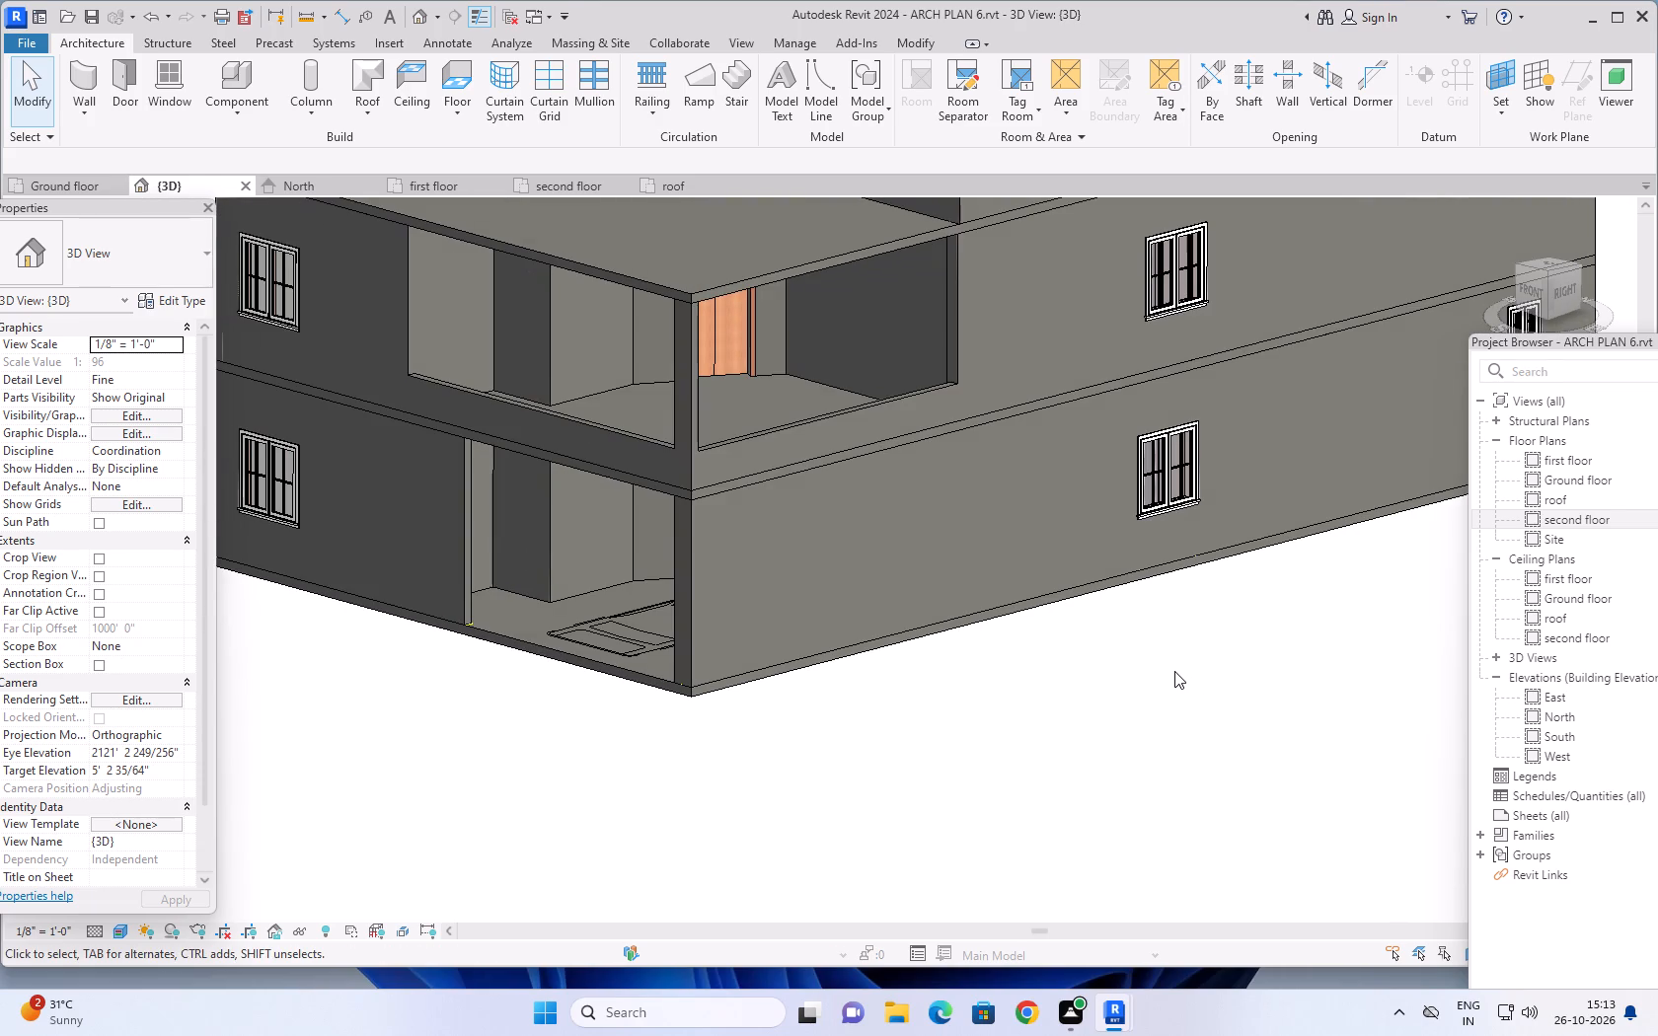
scroll(1148, 663, "down", 4)
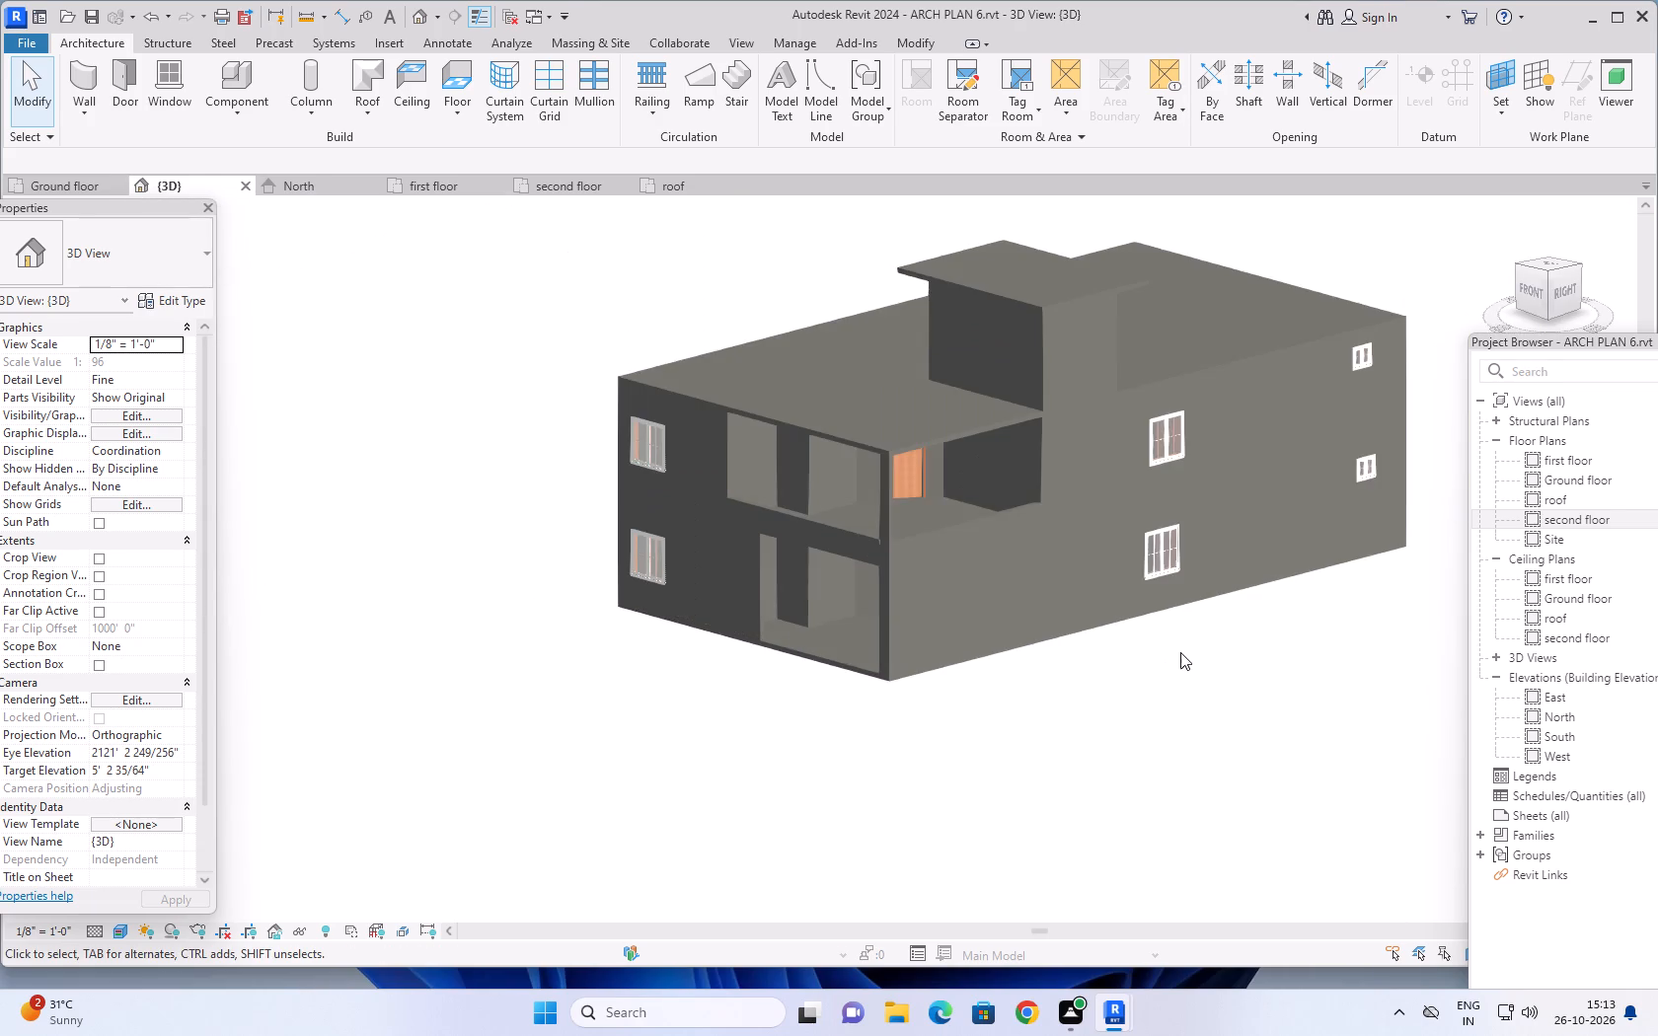
middle_click_drag(1174, 650, 976, 604)
middle_click_drag(988, 645, 1003, 655)
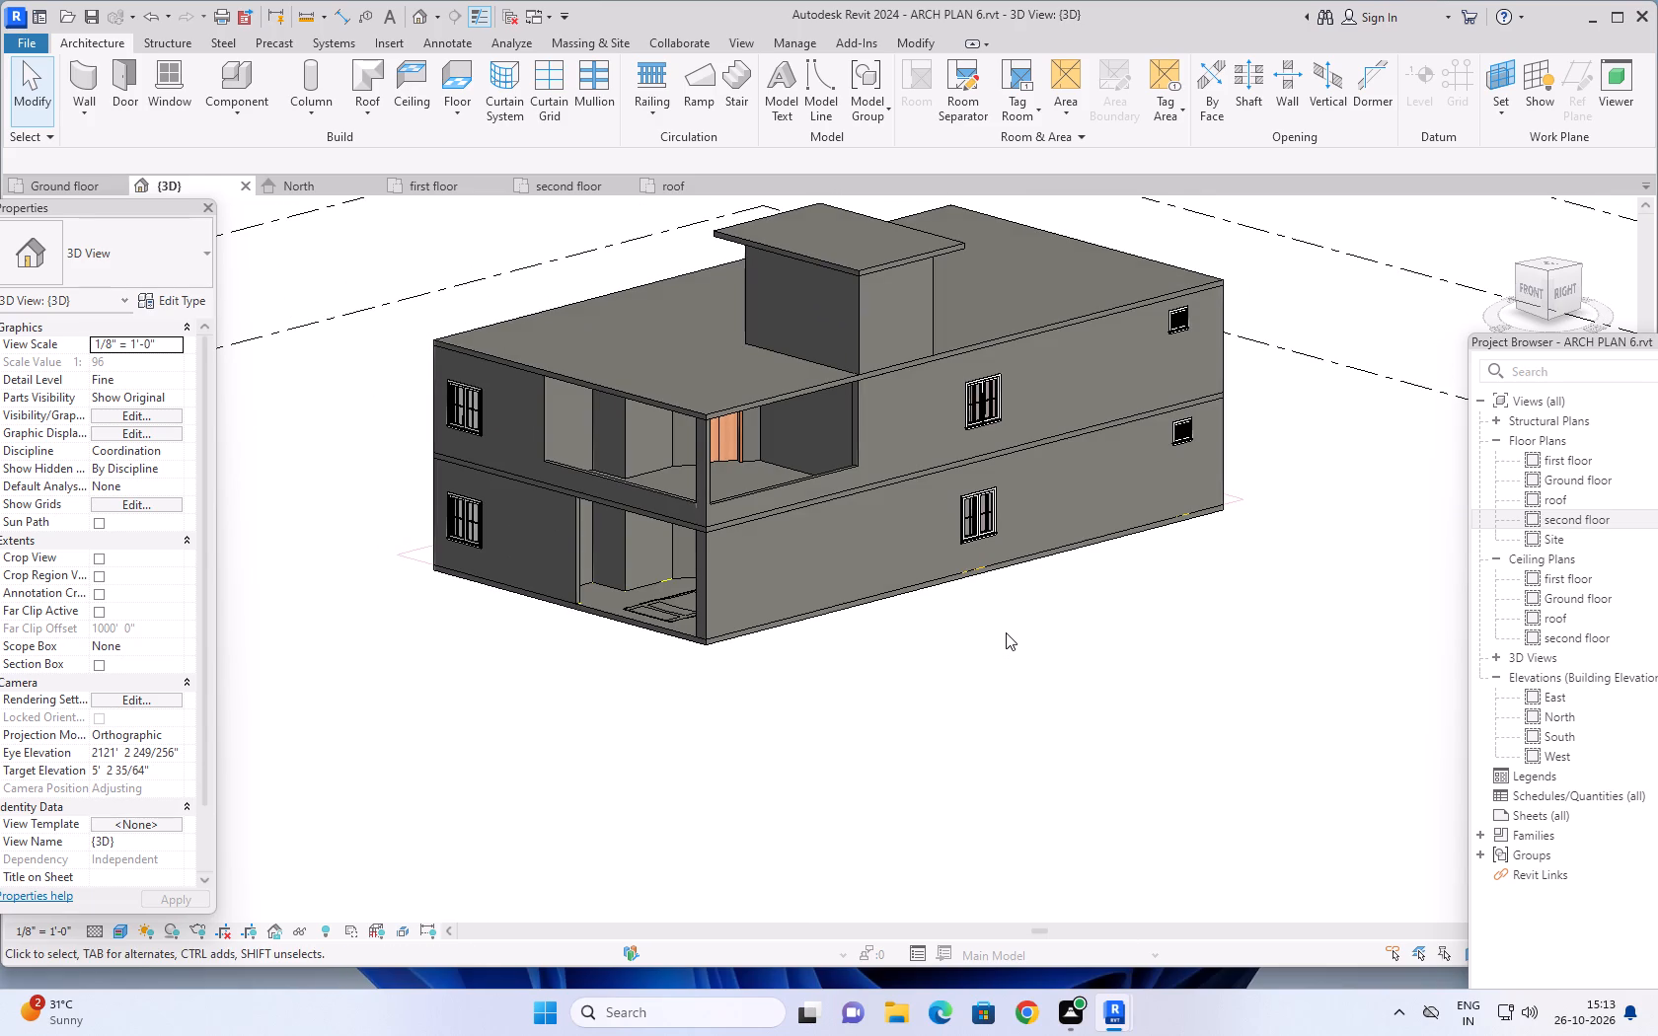
middle_click_drag(980, 651, 1102, 677)
scroll(977, 653, "down", 1, "shift")
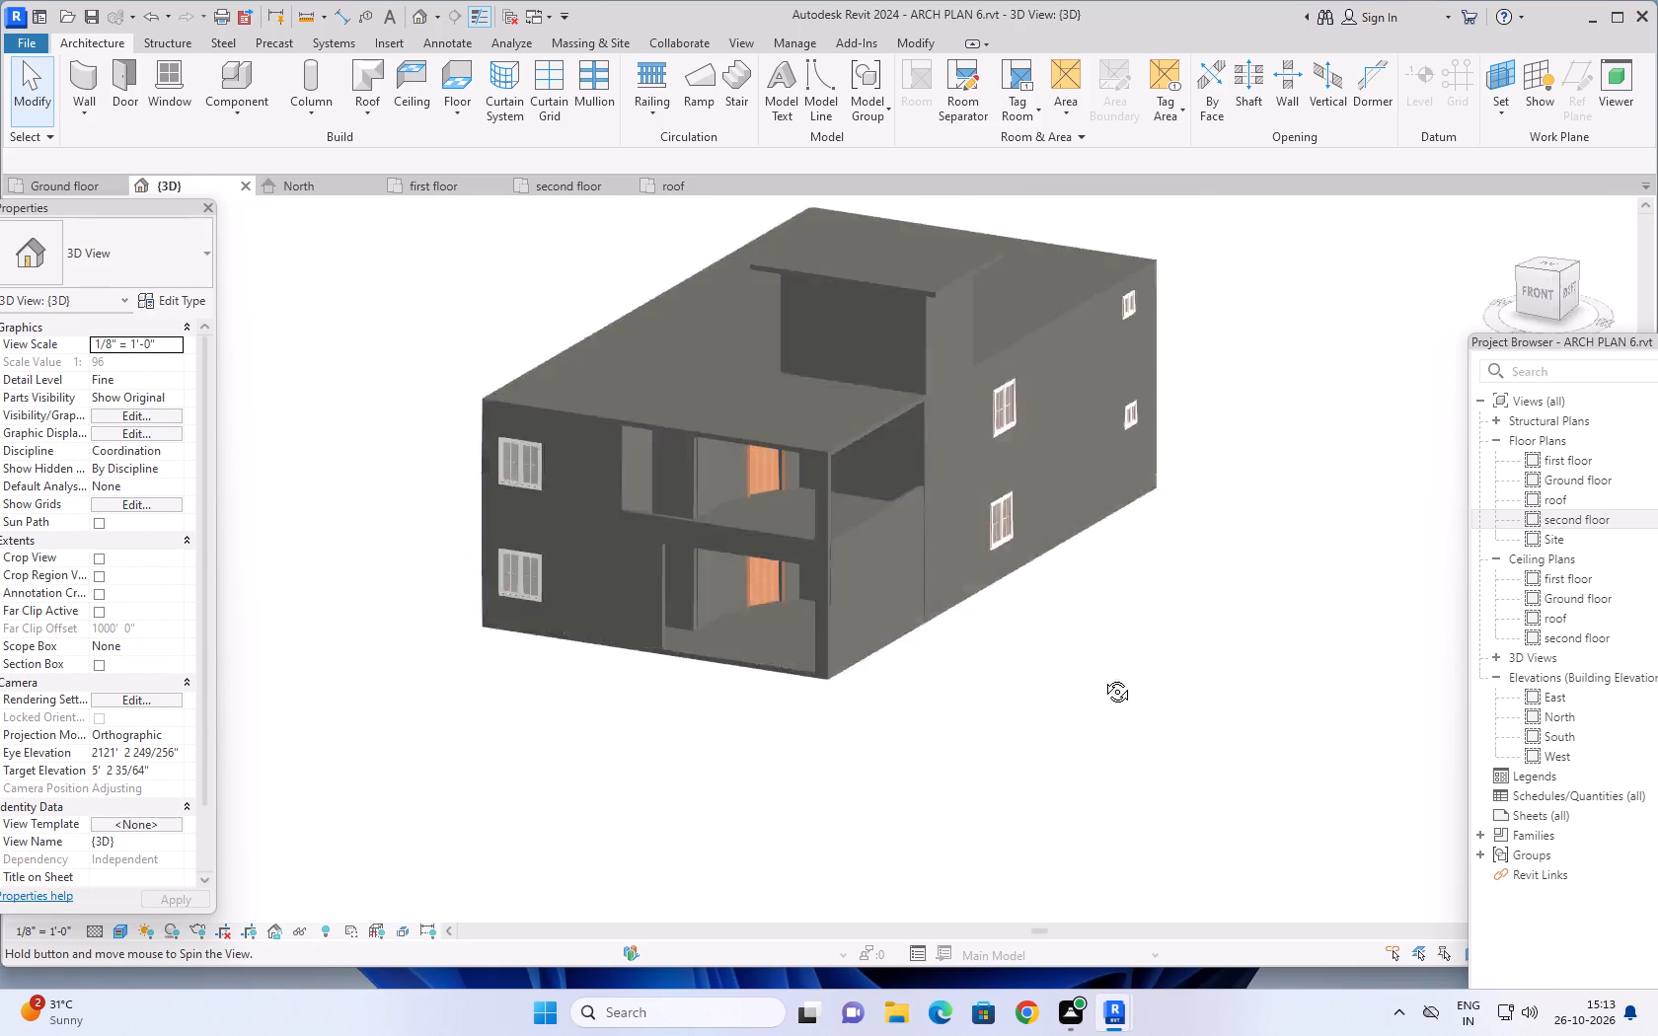
middle_click_drag(1102, 677, 1142, 754)
scroll(1124, 502, "up", 1)
middle_click_drag(1124, 502, 1044, 613)
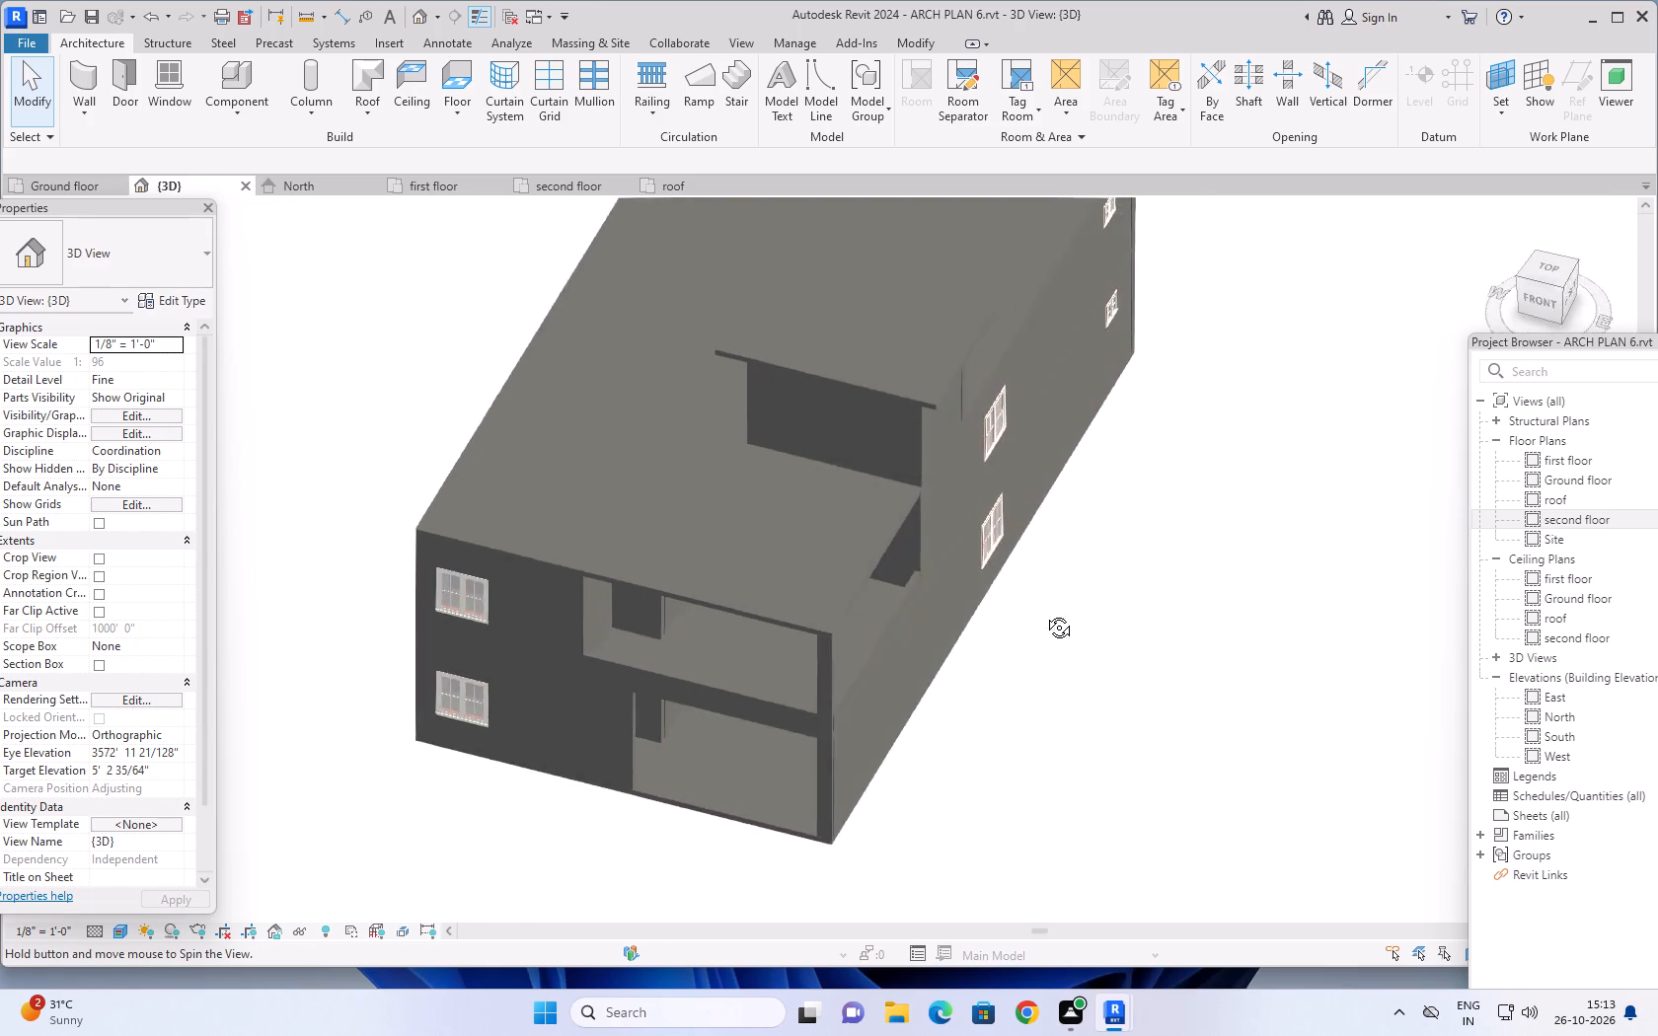
middle_click_drag(1044, 613, 983, 563)
middle_click_drag(994, 583, 1080, 585)
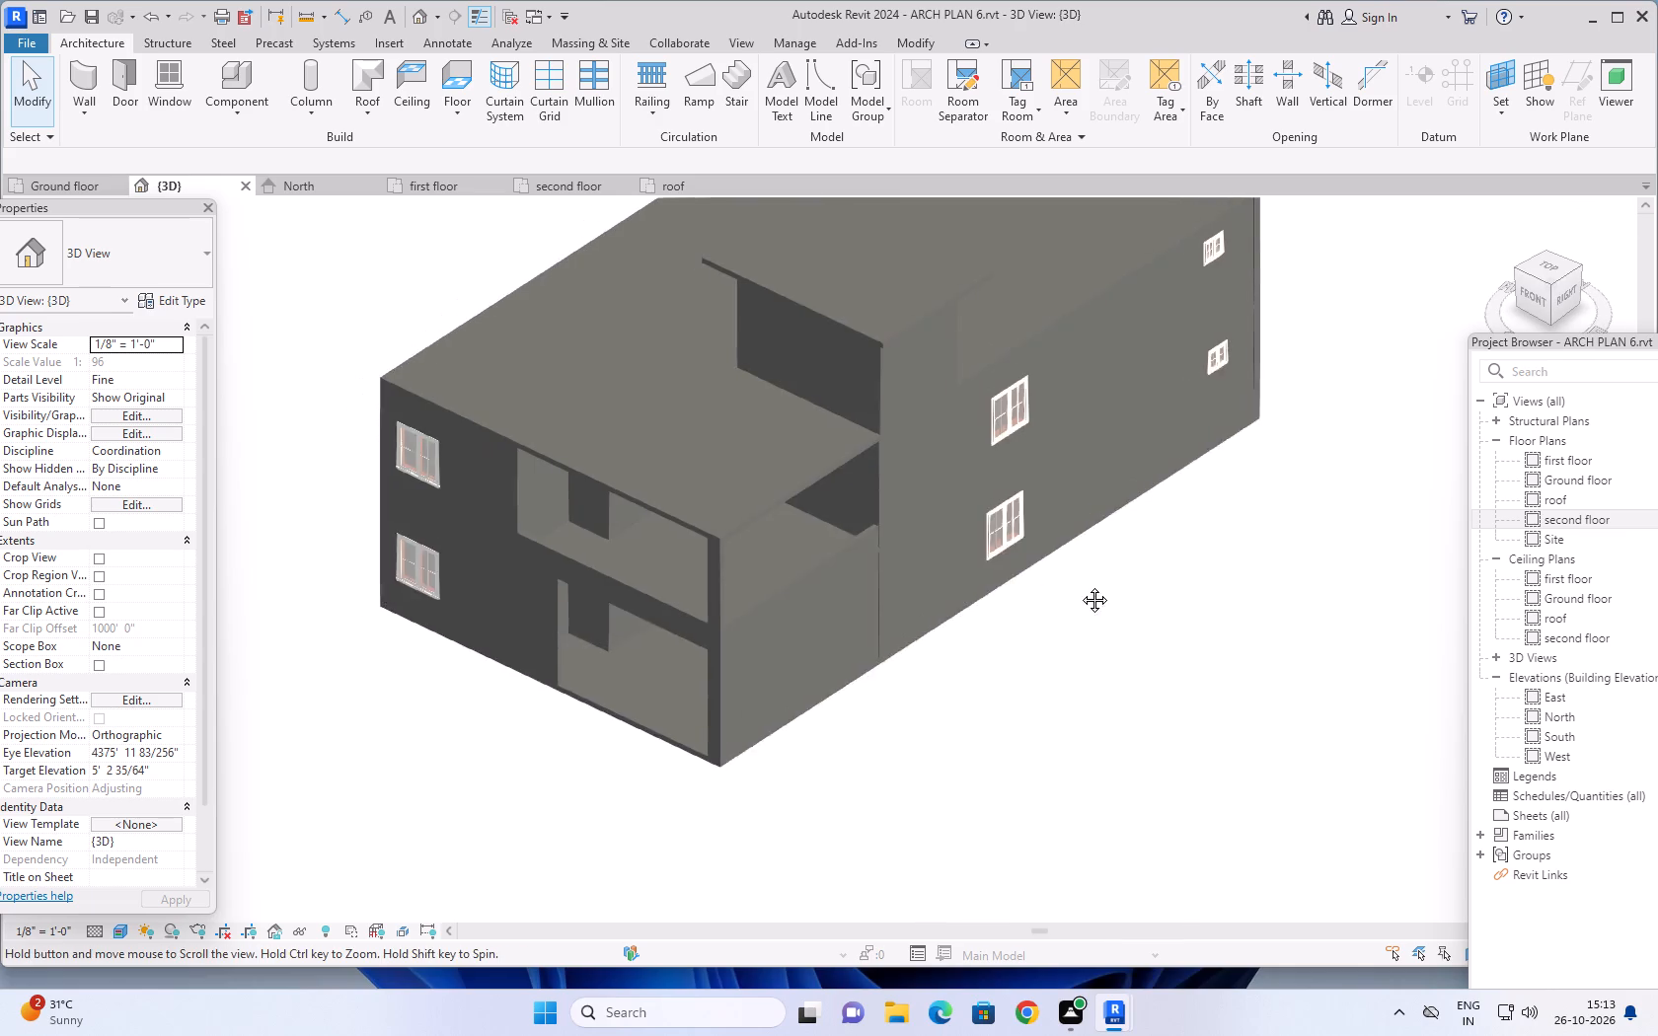
middle_click_drag(1080, 585, 1099, 585)
middle_click_drag(1119, 607, 1173, 642, "shift")
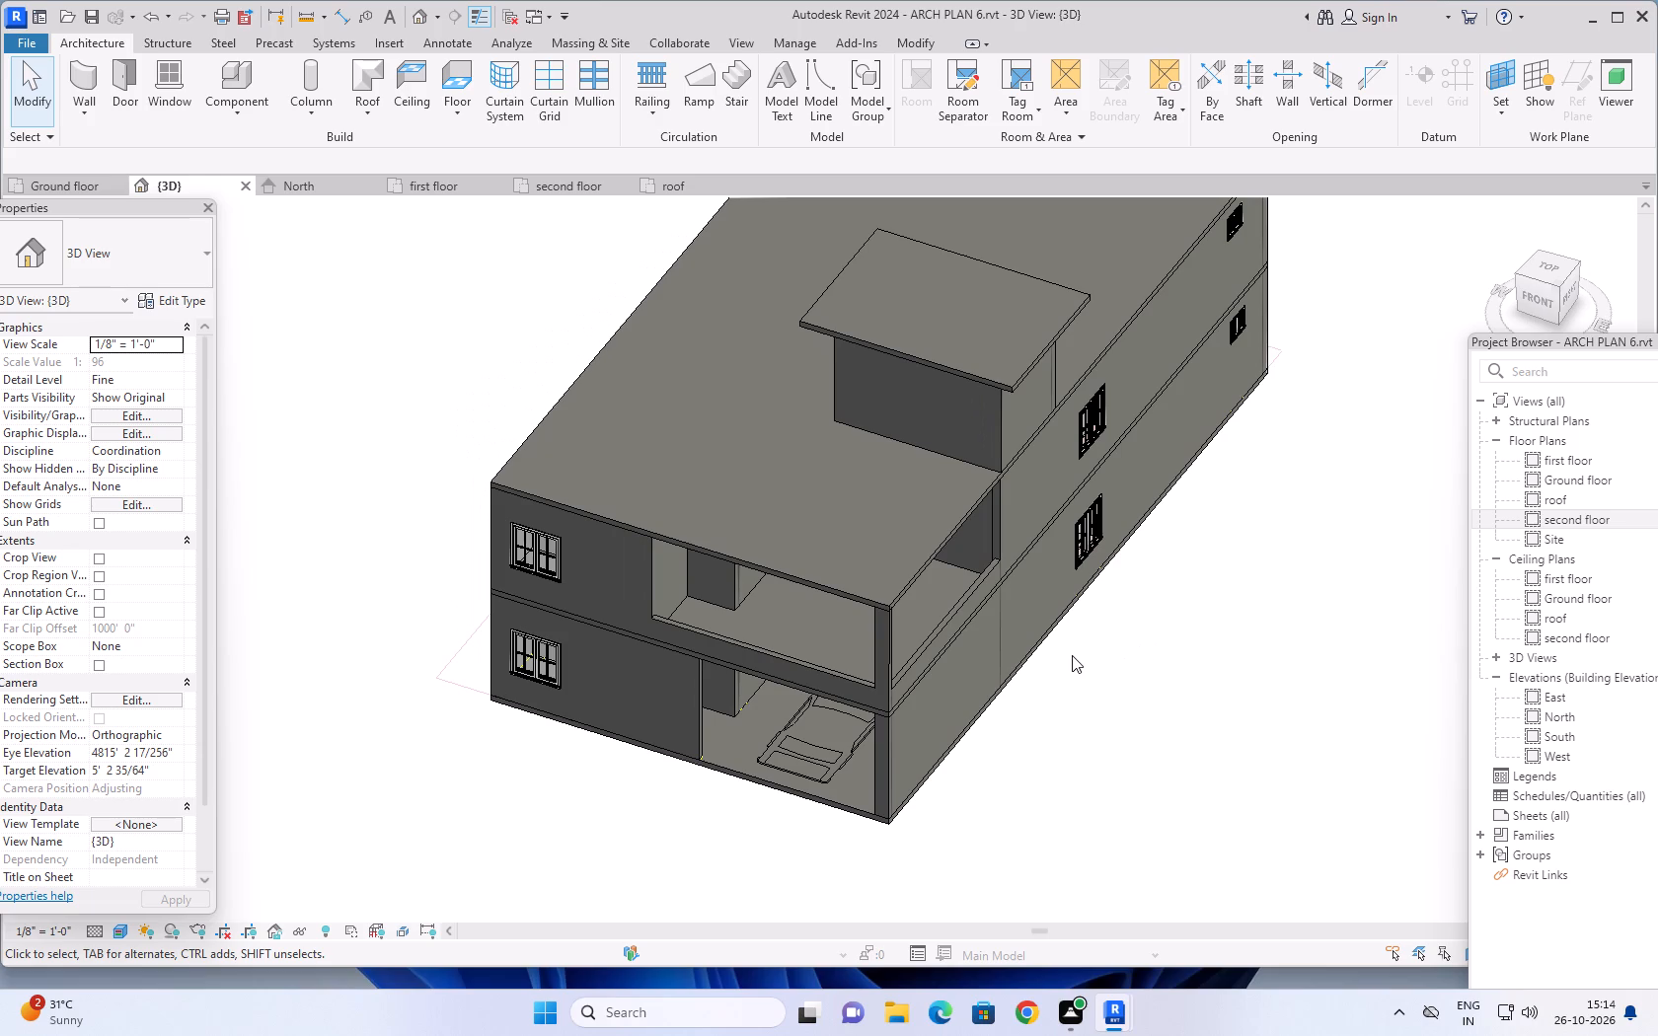
middle_click_drag(1088, 707, 1145, 679)
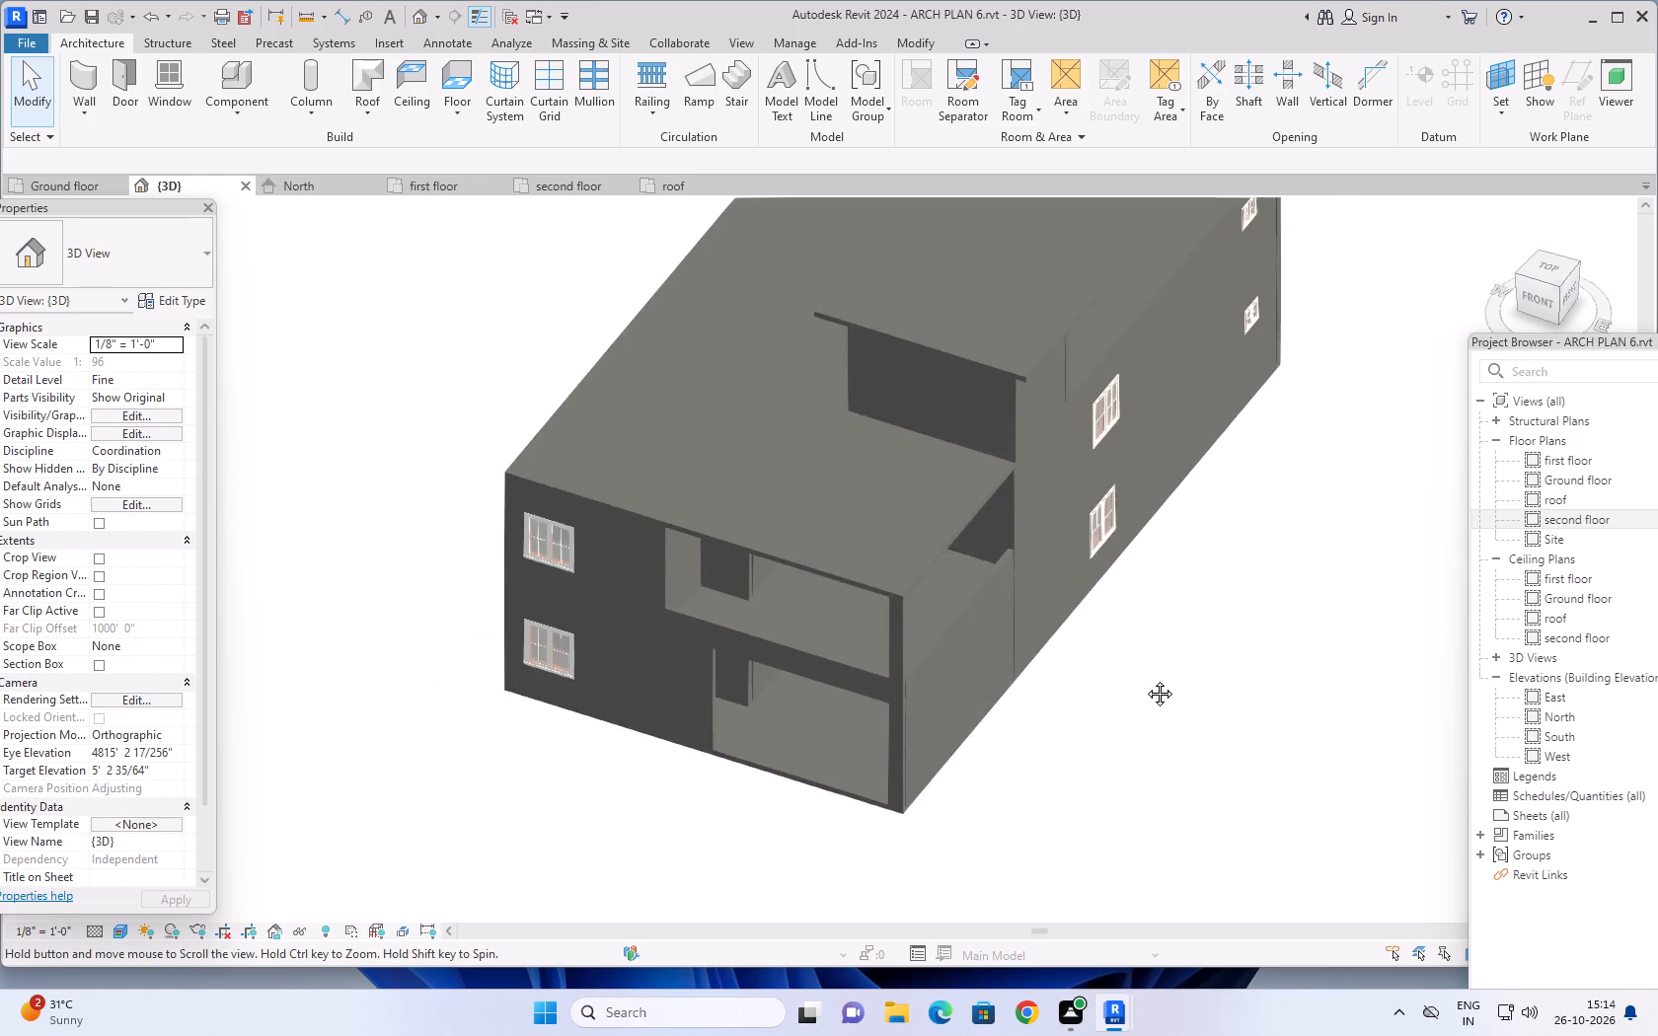
middle_click_drag(1145, 679, 1166, 672)
middle_click_drag(1158, 715, 1178, 698, "shift")
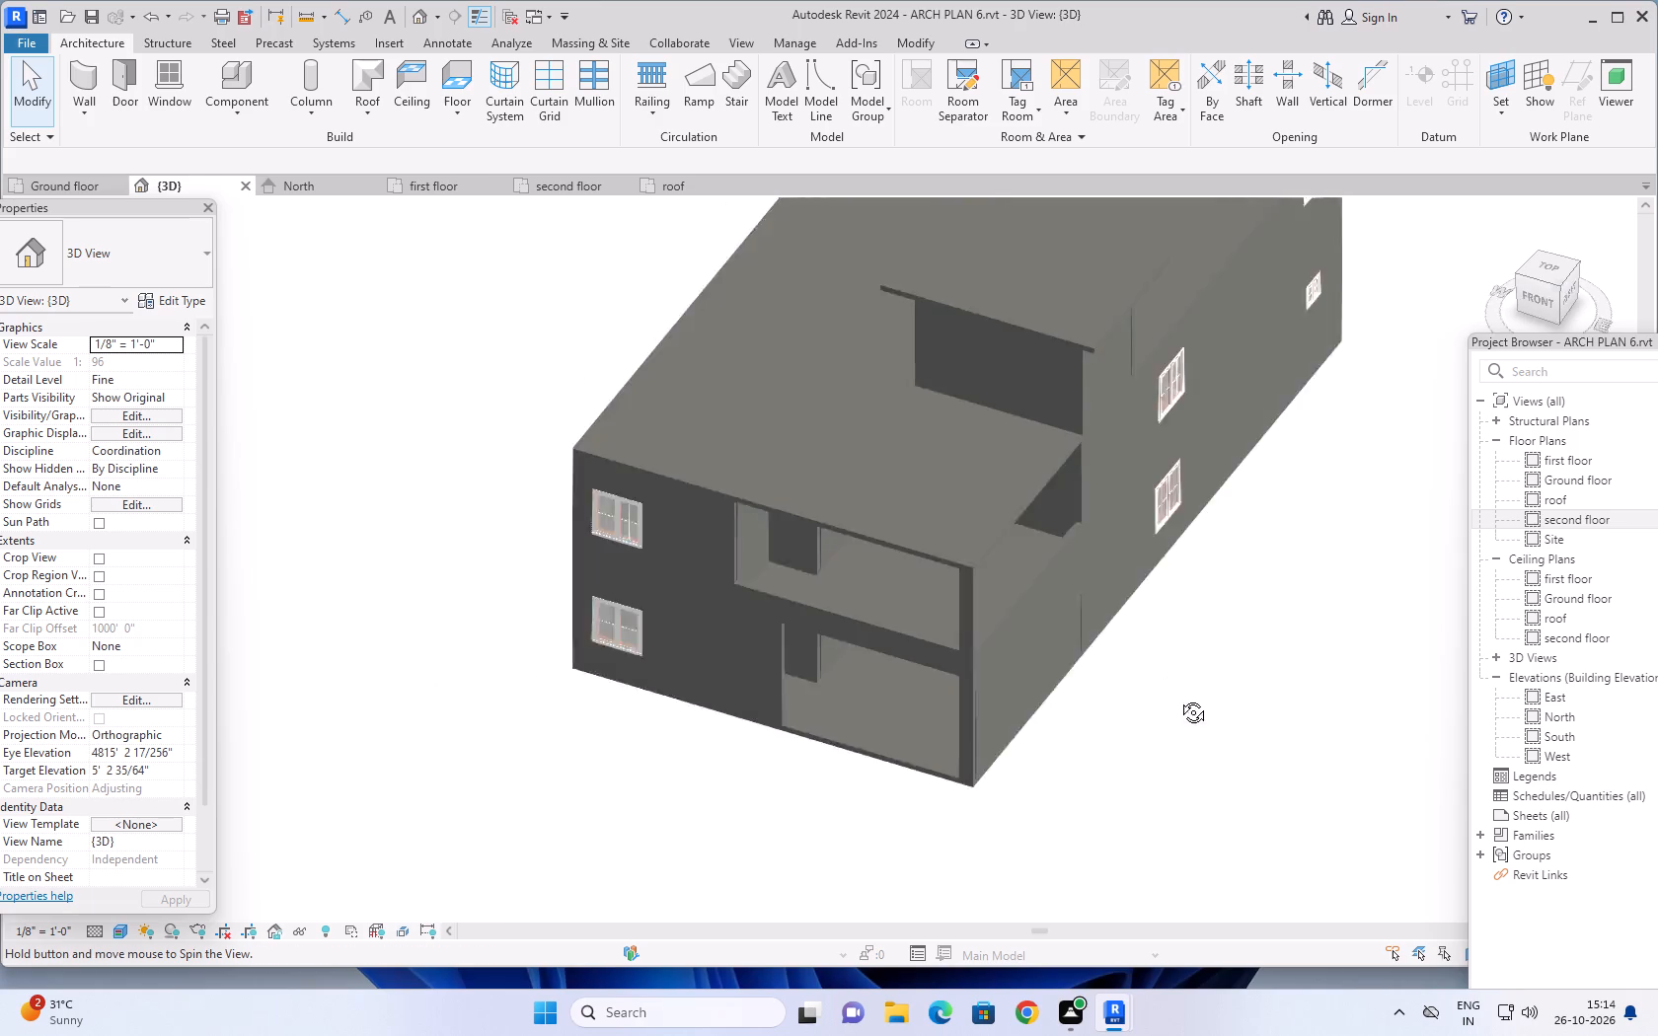
middle_click_drag(1178, 698, 1144, 599, "shift")
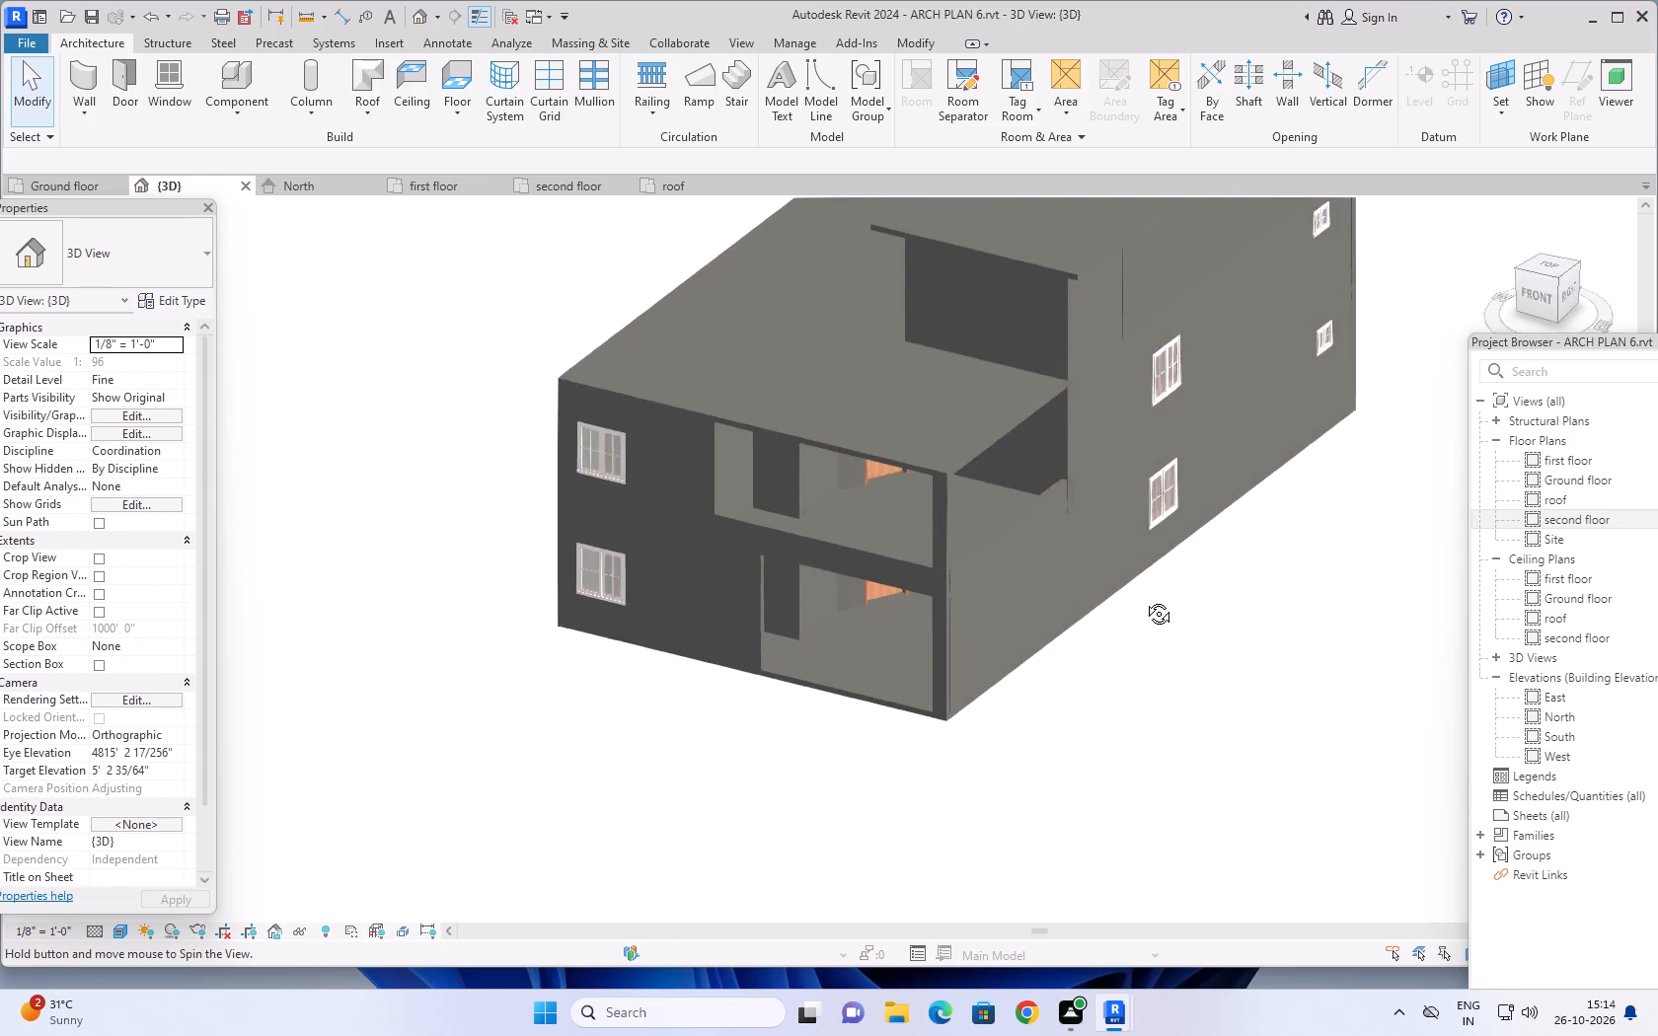
middle_click_drag(1144, 599, 1141, 590, "shift")
Change the ground-floor parking side wall's top constraint to Unconnected with a height of 6'.
scroll(949, 575, "up", 4)
left_click(1001, 609)
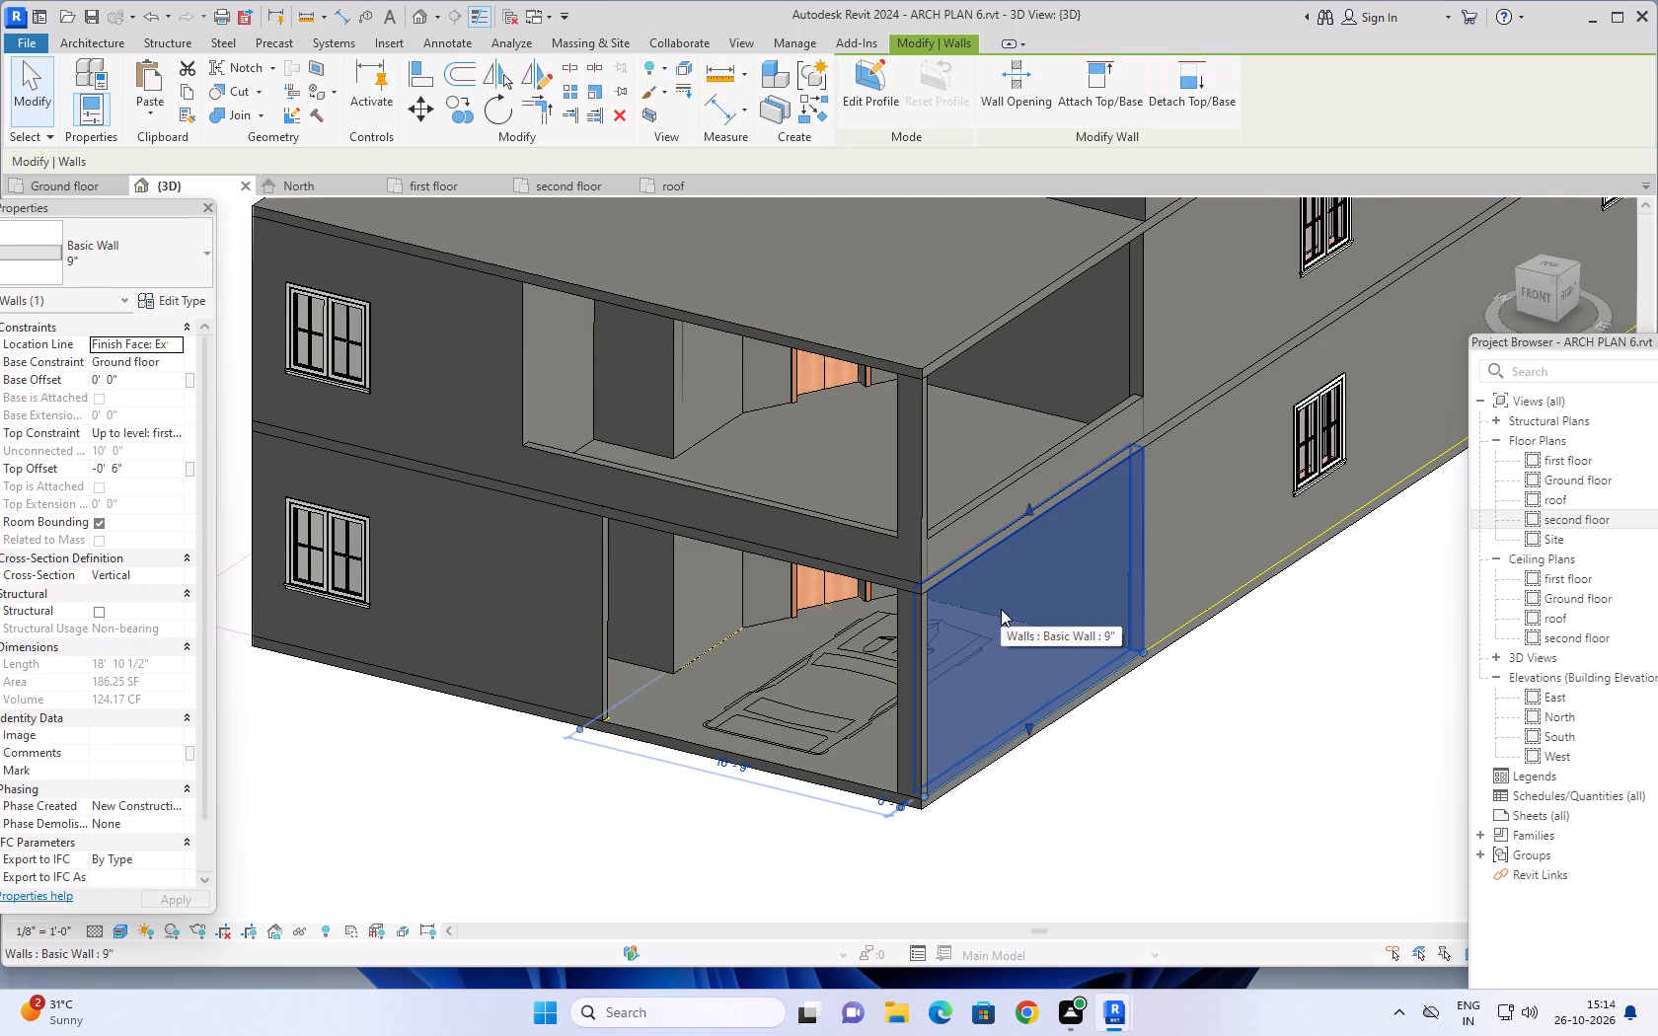
left_click(171, 432)
left_click(165, 453)
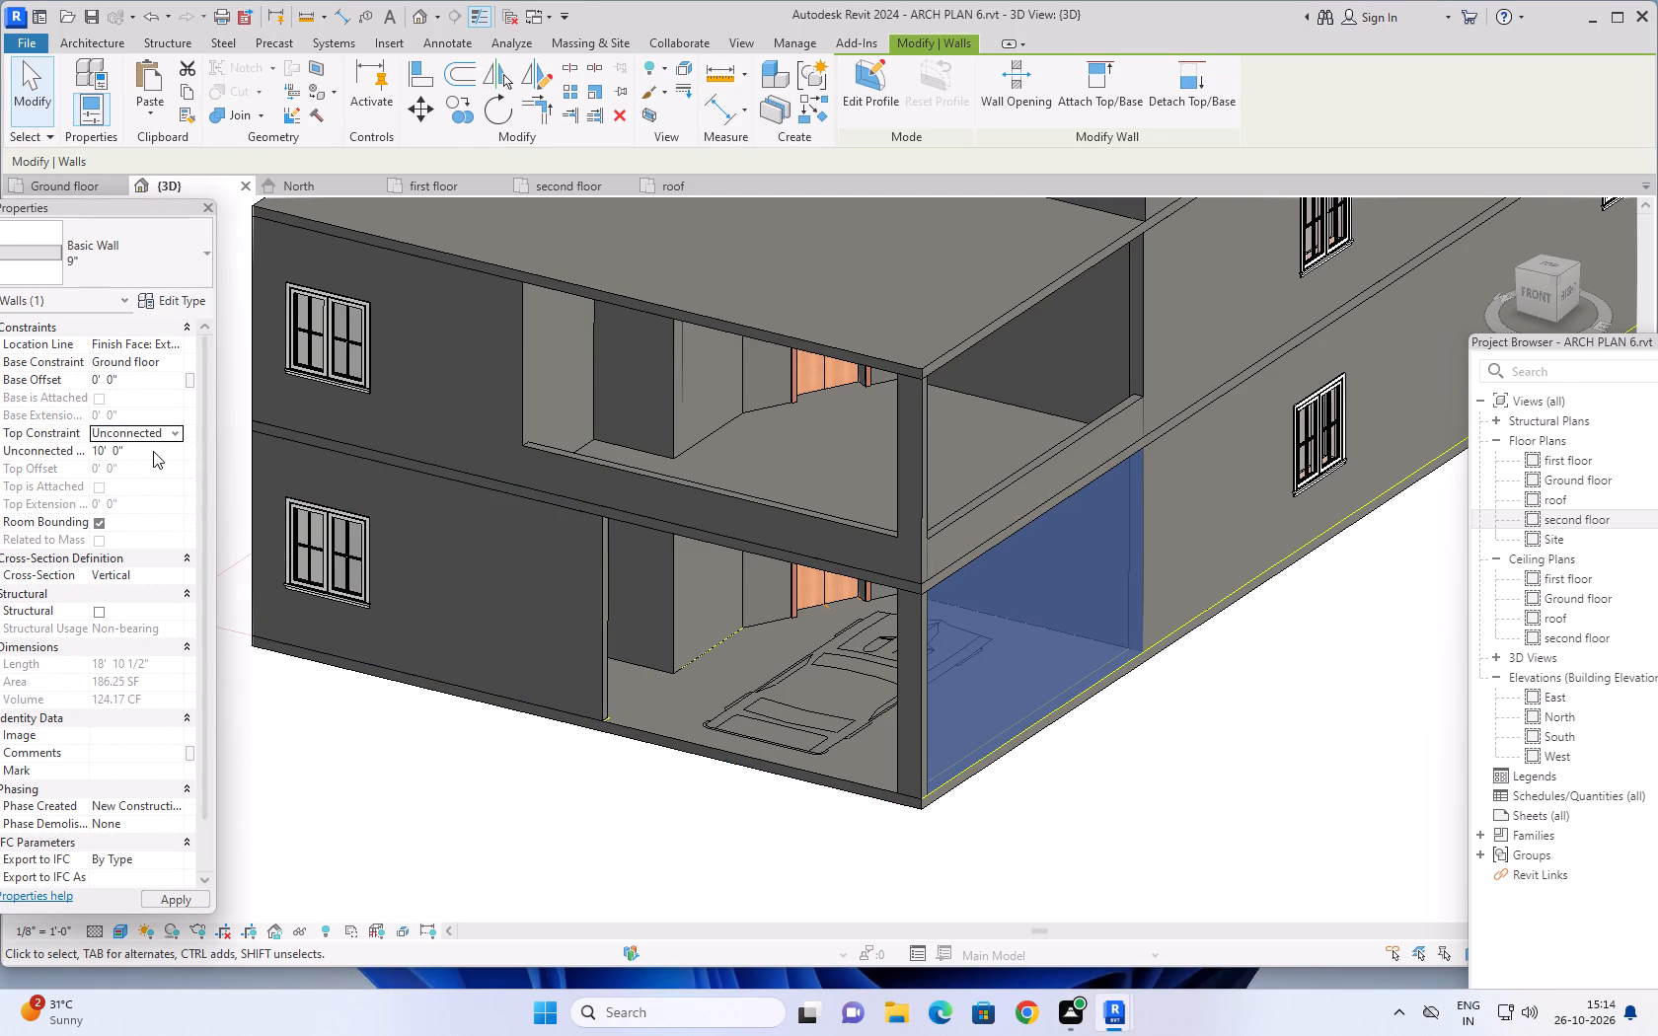
left_click(153, 451)
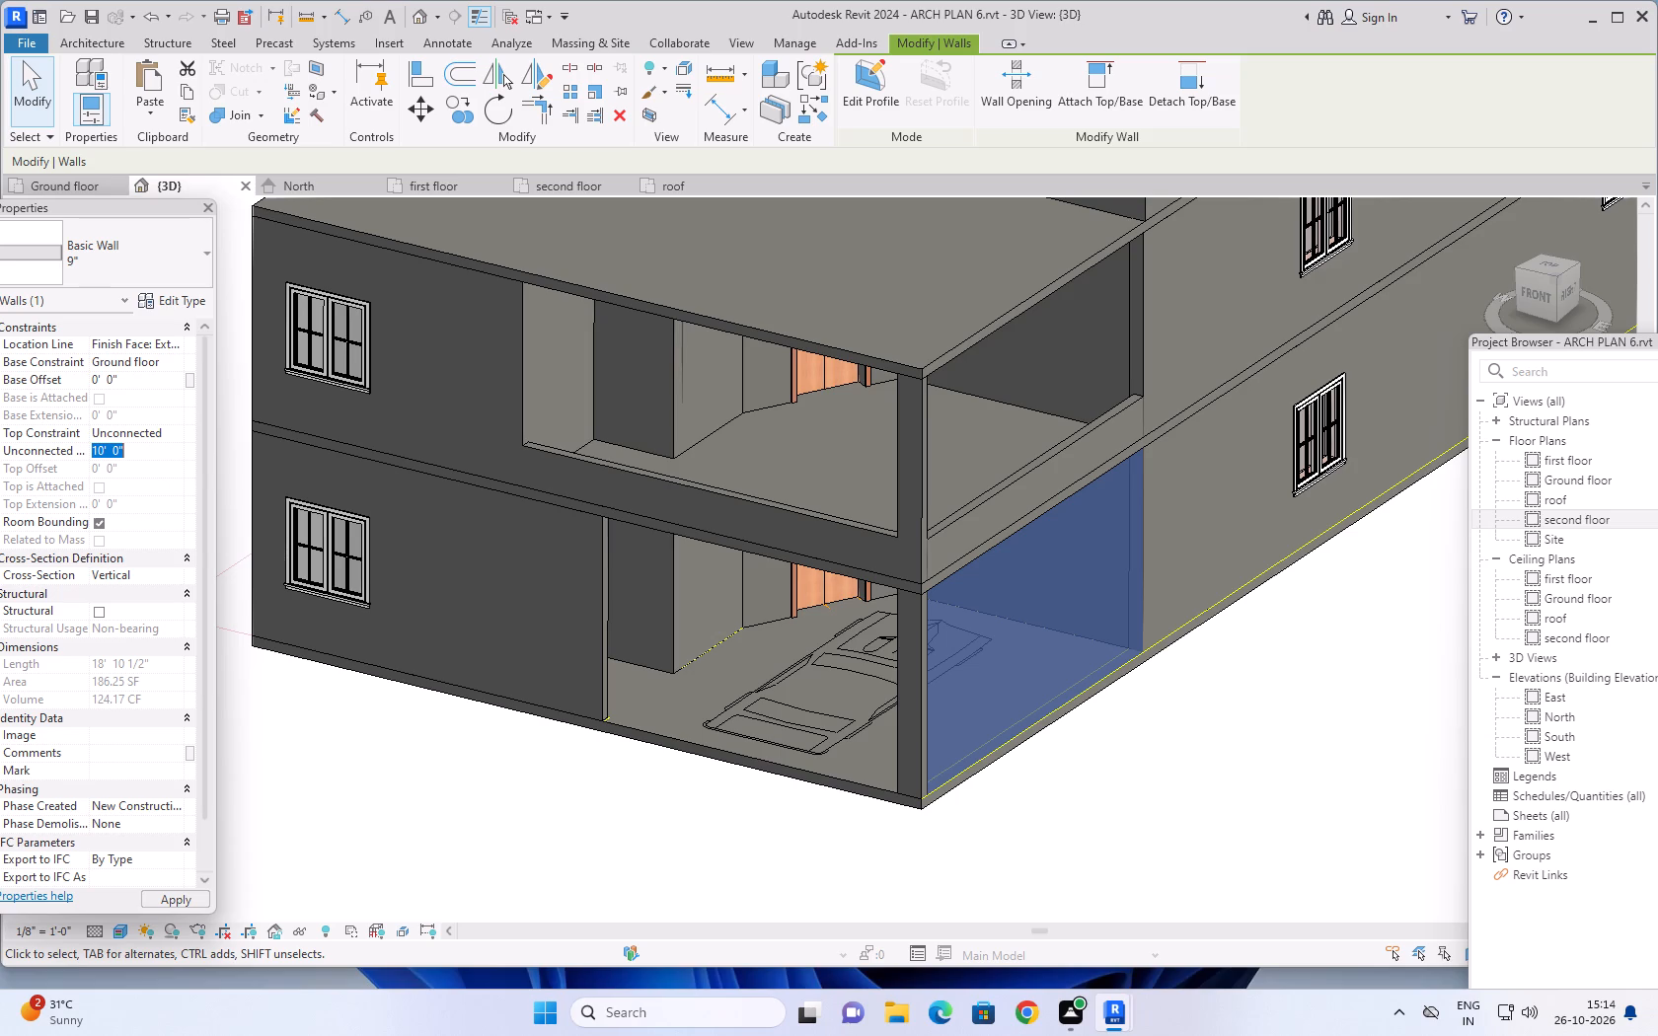
key("6")
key("apostrophe")
key("Return")
Check the lowered ground-floor parking side wall in the 3D view, and undo its 6' height change.
left_click(702, 815)
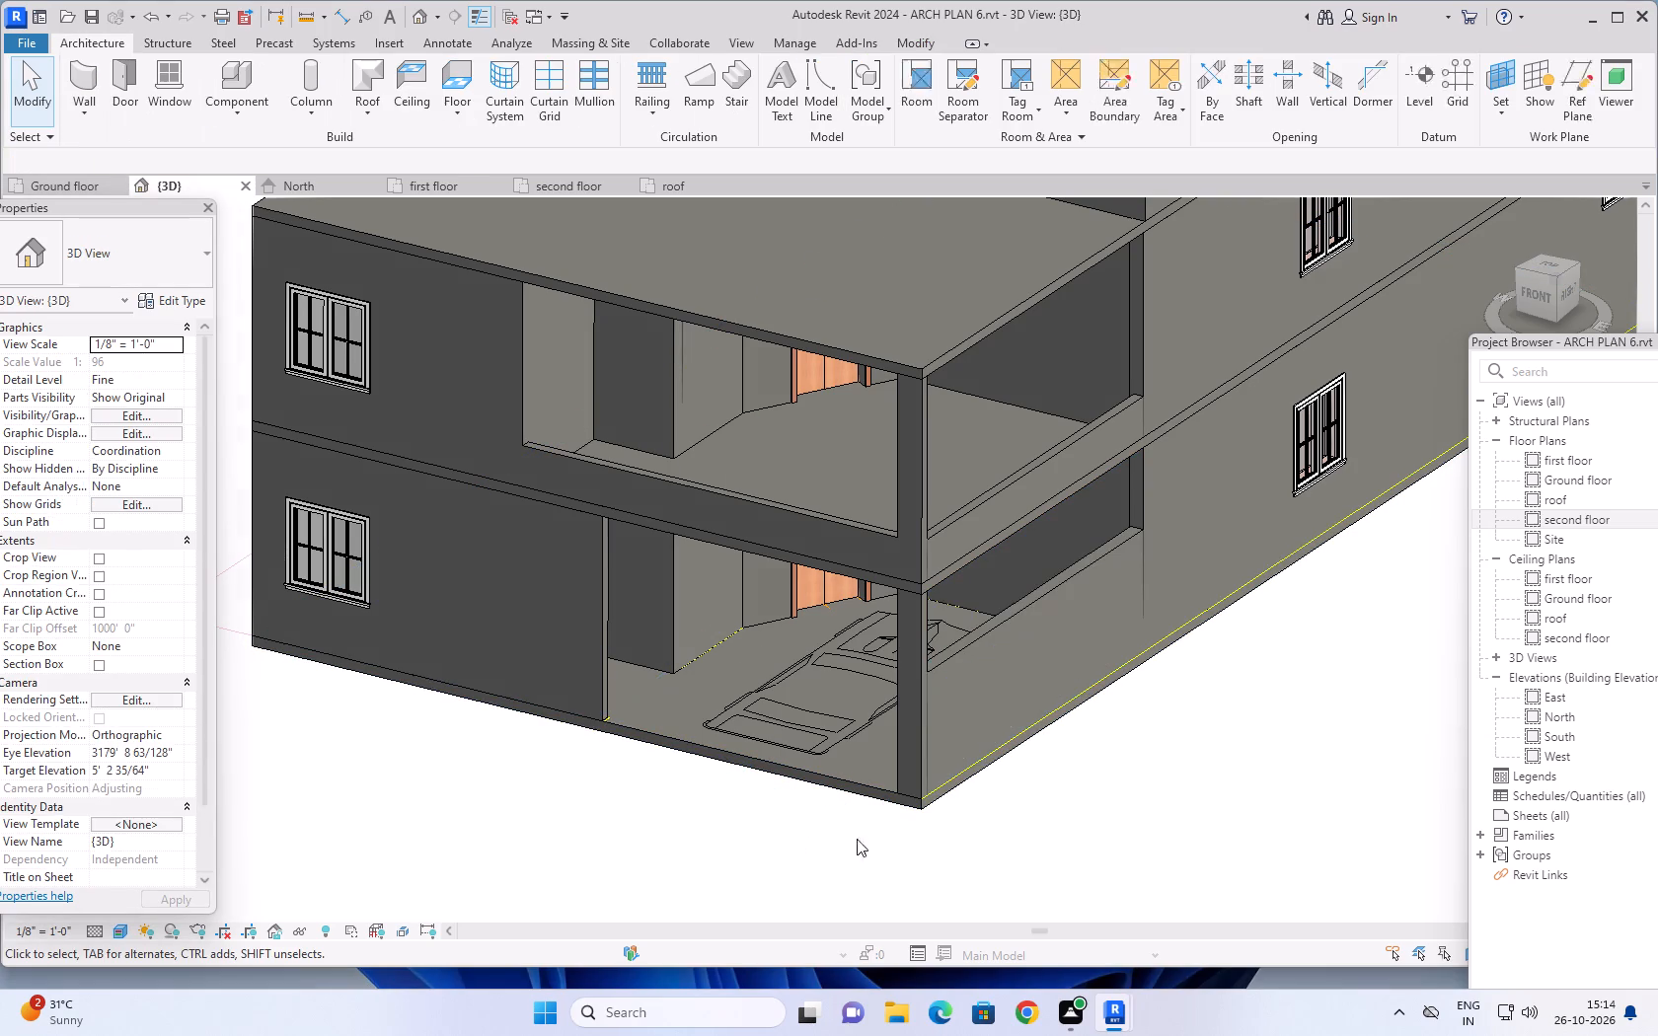
scroll(924, 835, "down", 1)
middle_click_drag(1042, 823, 1081, 766)
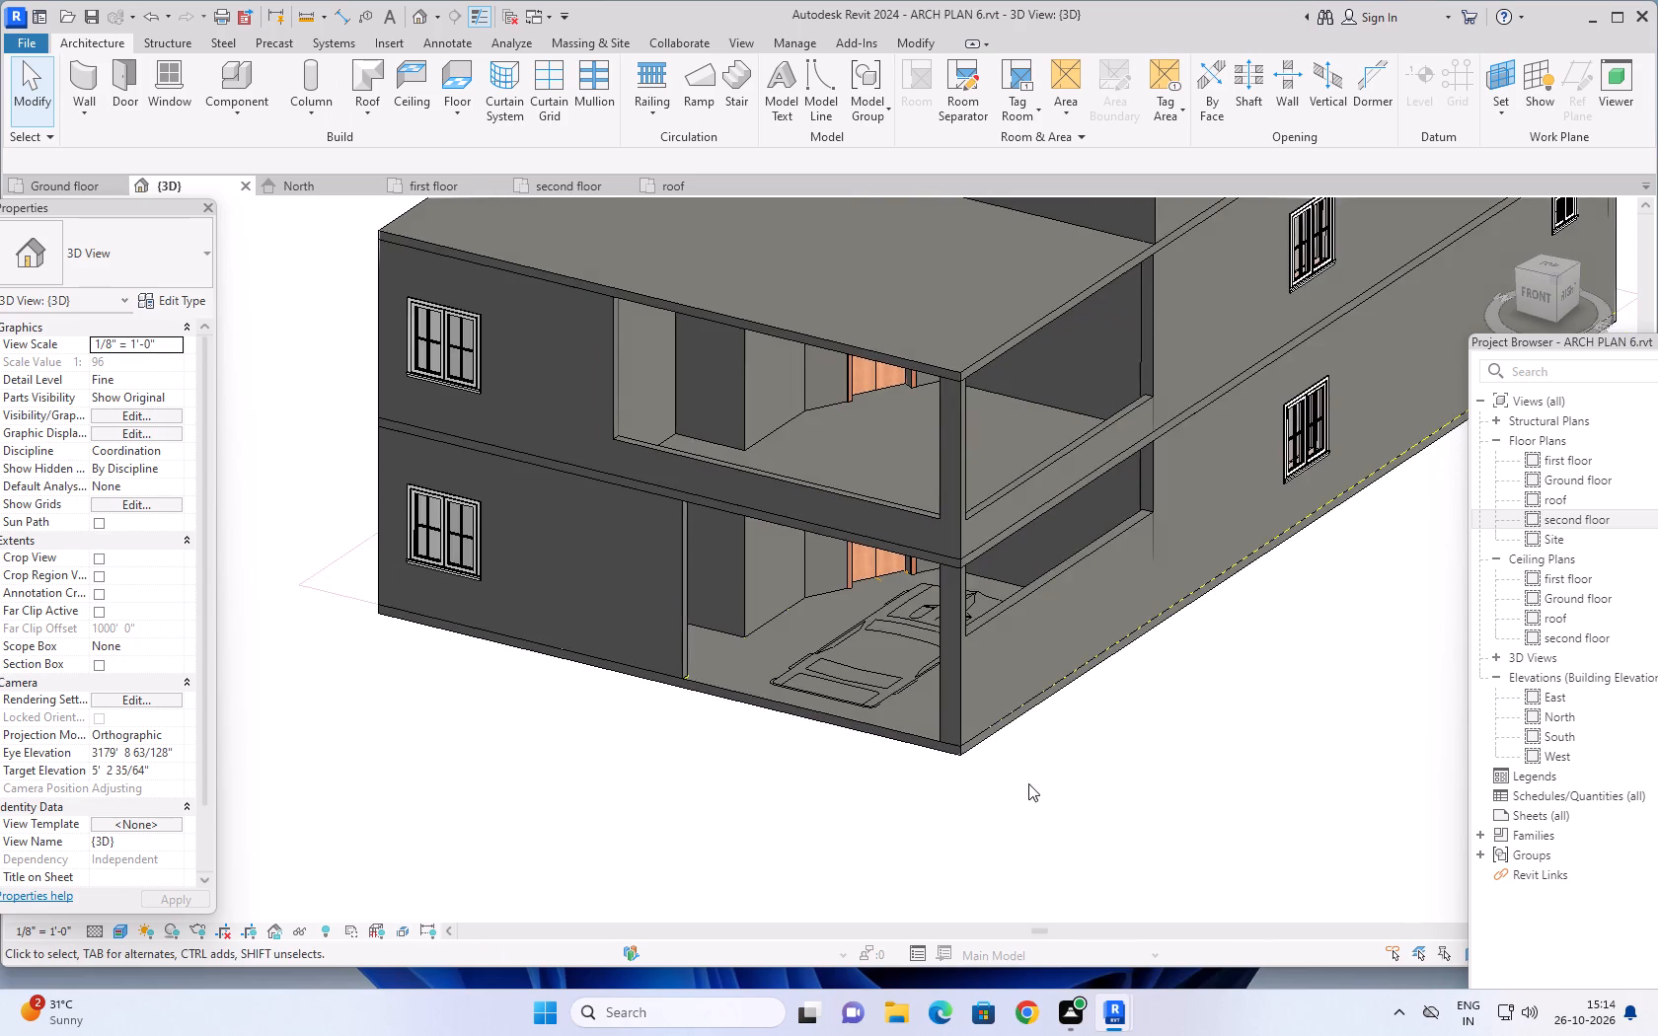
middle_click_drag(1027, 782, 1017, 681)
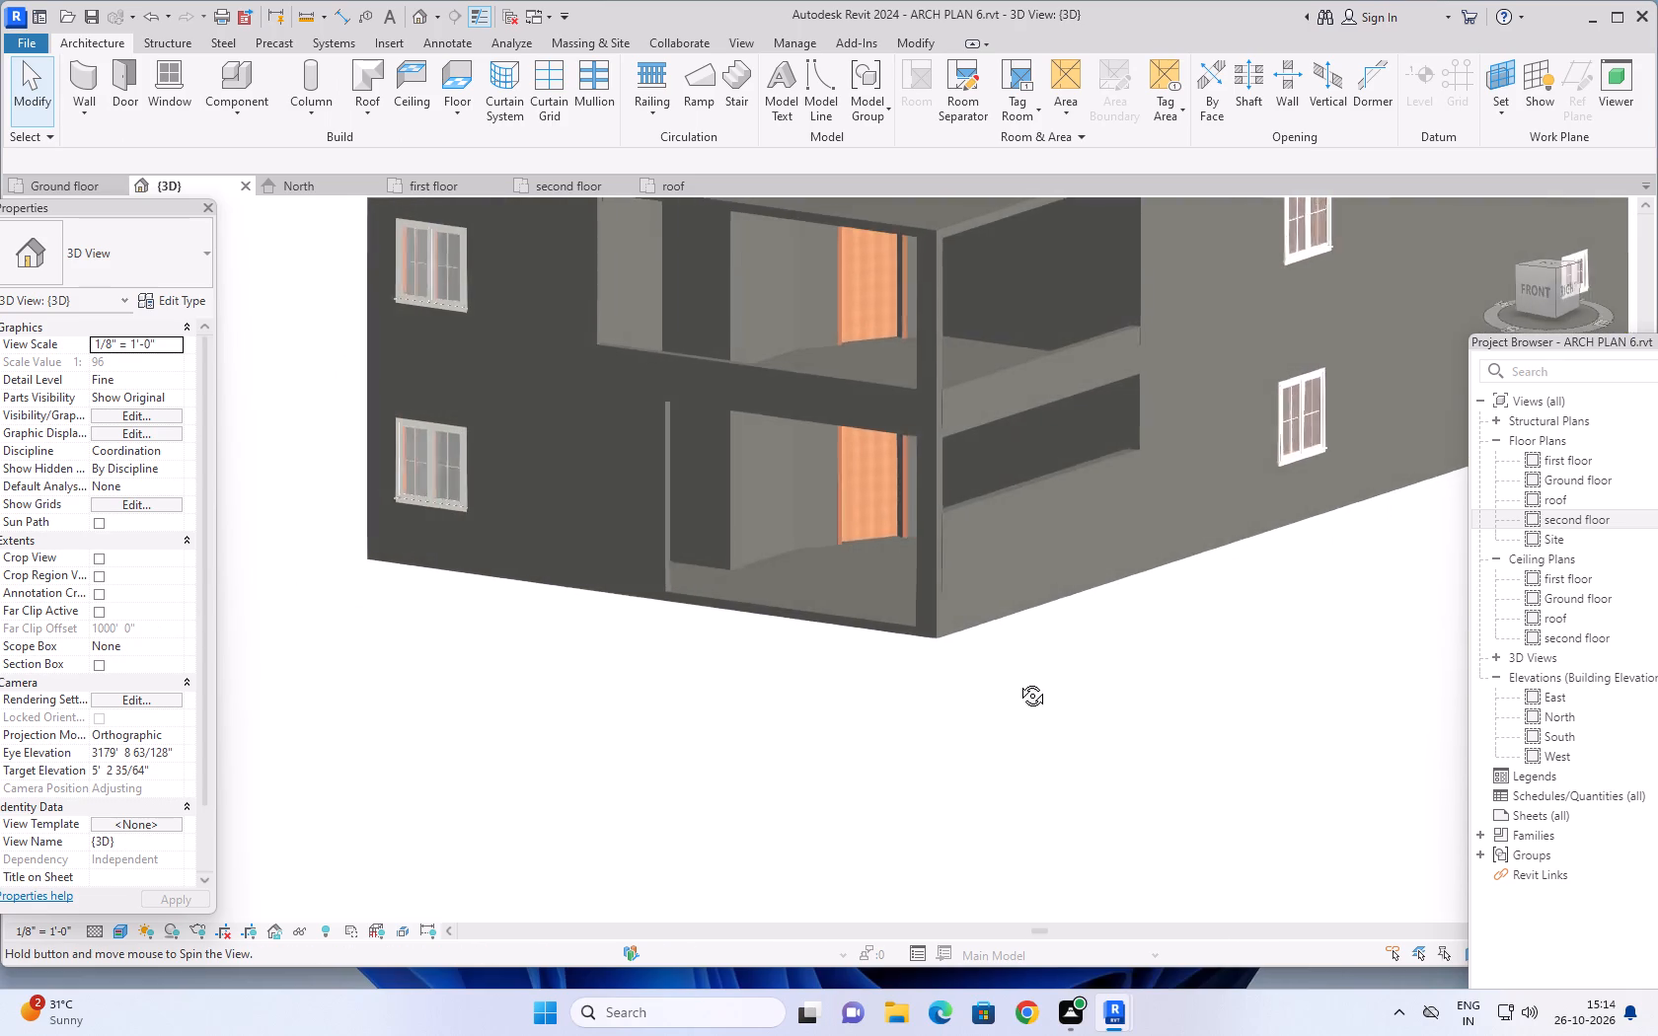
middle_click_drag(1017, 681, 1007, 726)
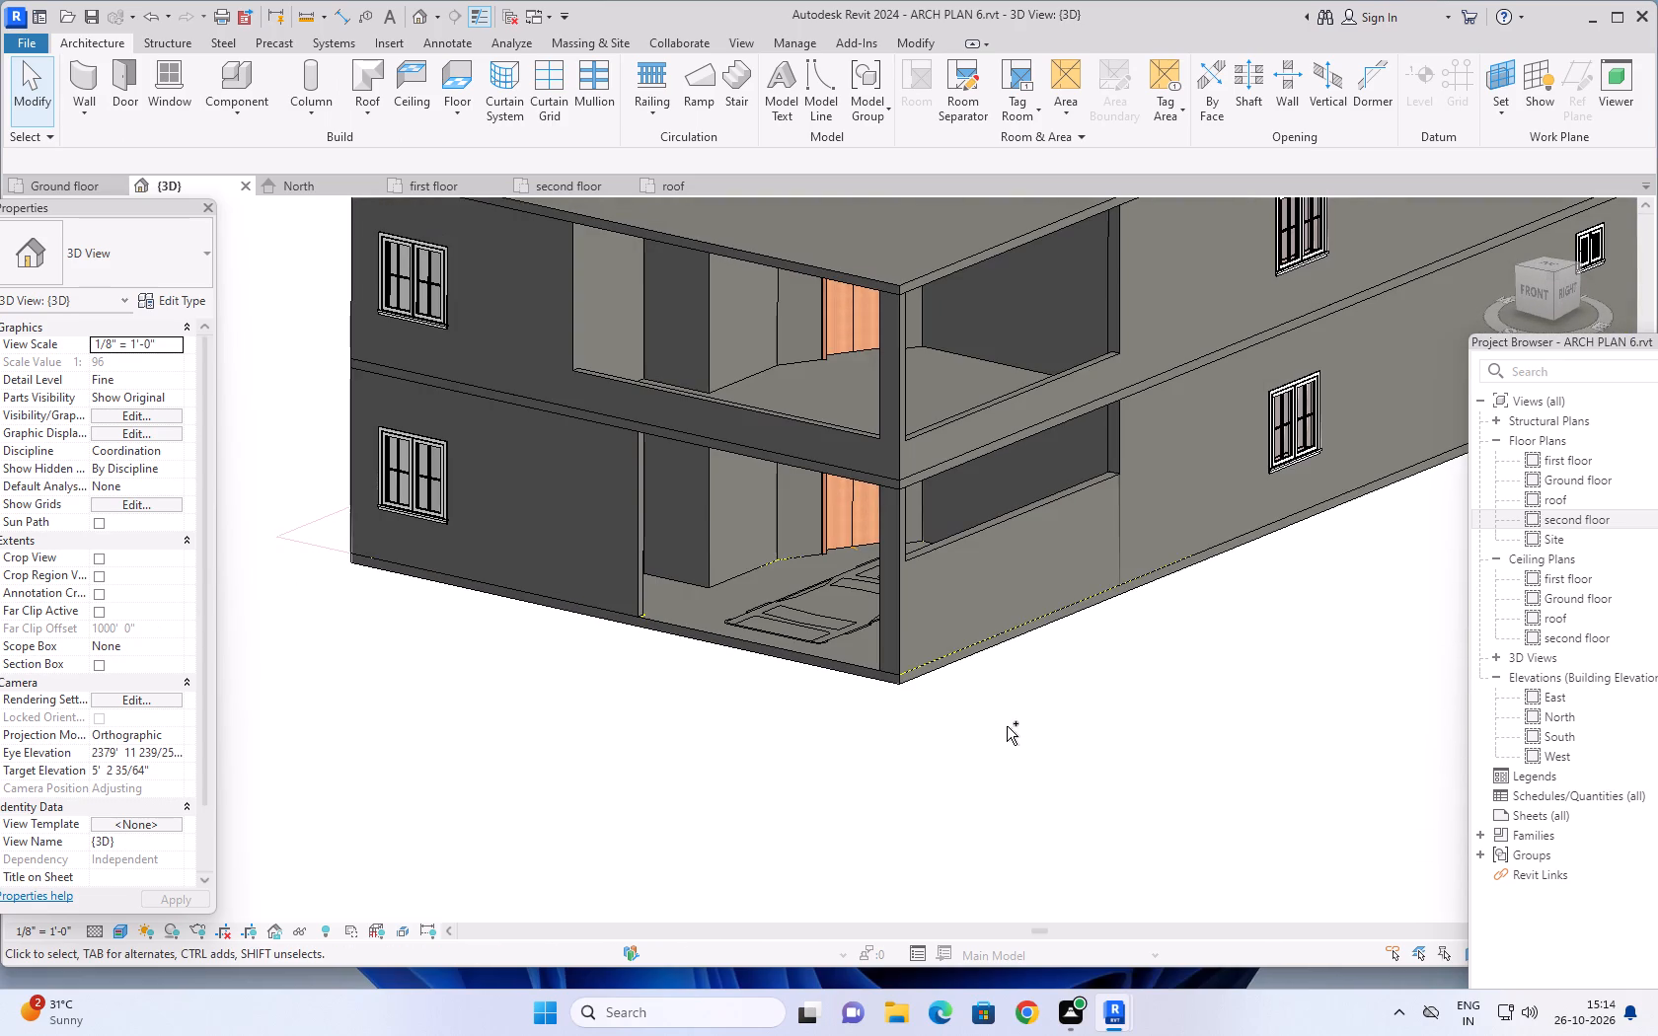
key("ctrl+z")
scroll(1007, 728, "down", 5)
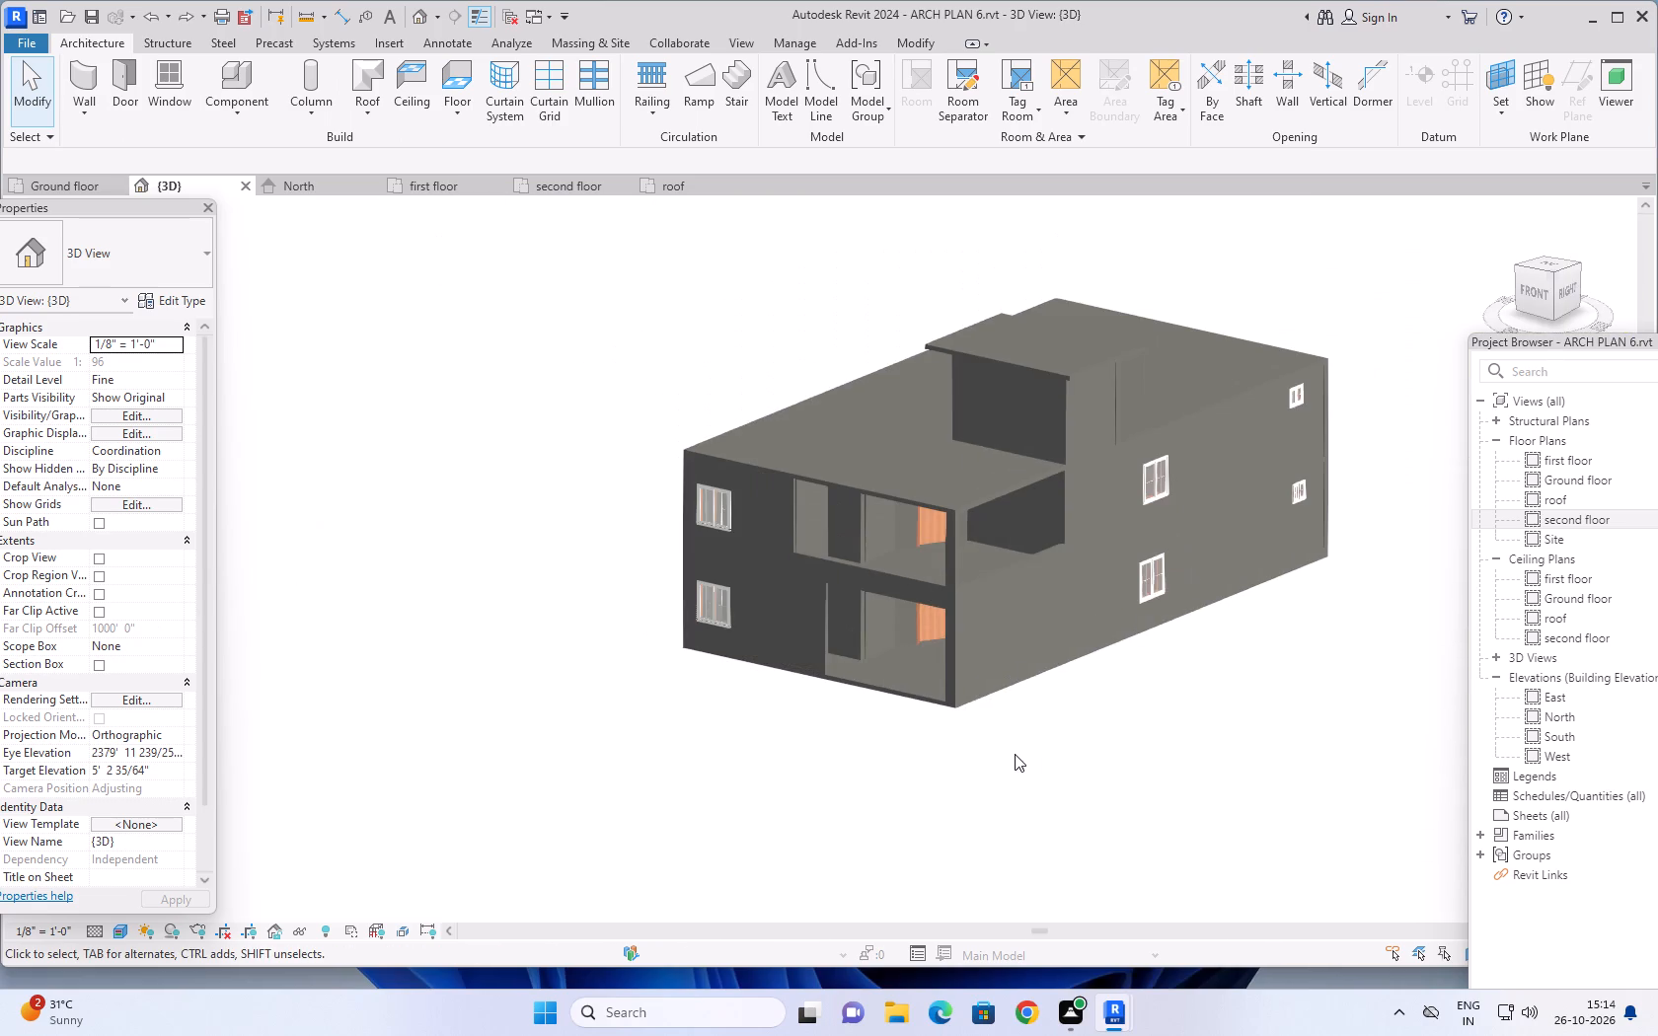
middle_click_drag(1021, 751, 1058, 802, "shift")
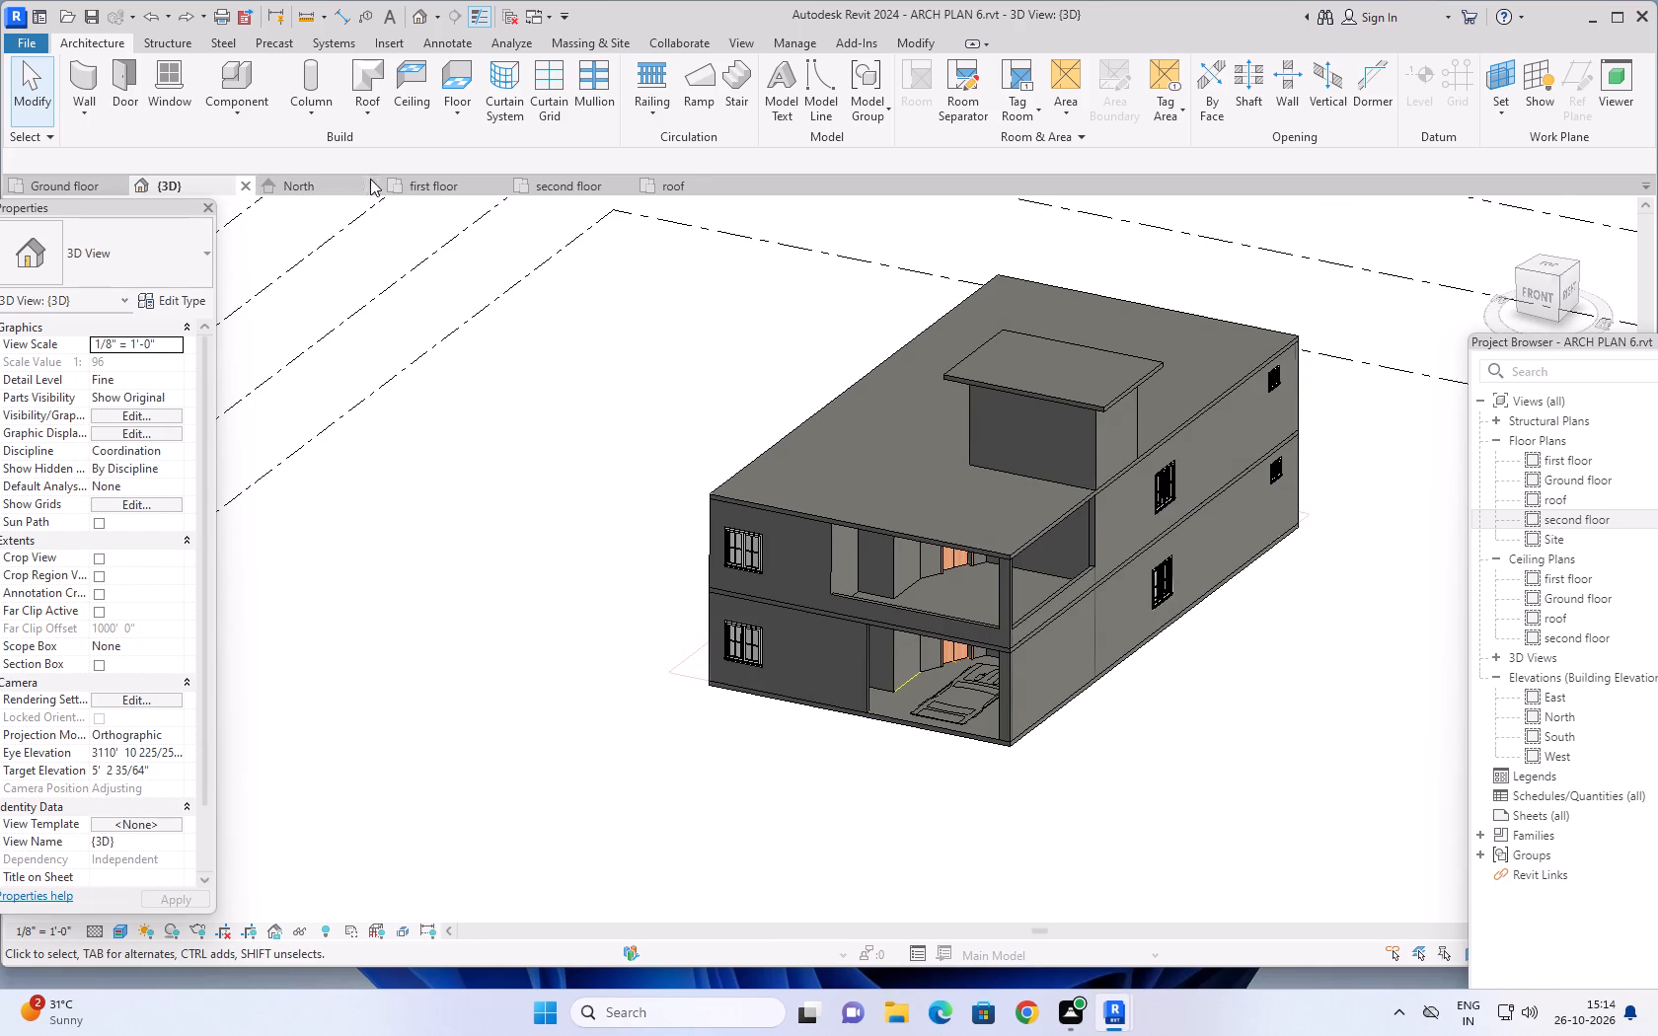
In the first floor plan, start a railing and sketch its path about 19'-7 1/2" along the centre of the low front wall.
left_click(425, 185)
scroll(1015, 611, "down", 2)
middle_click_drag(1081, 675, 948, 726)
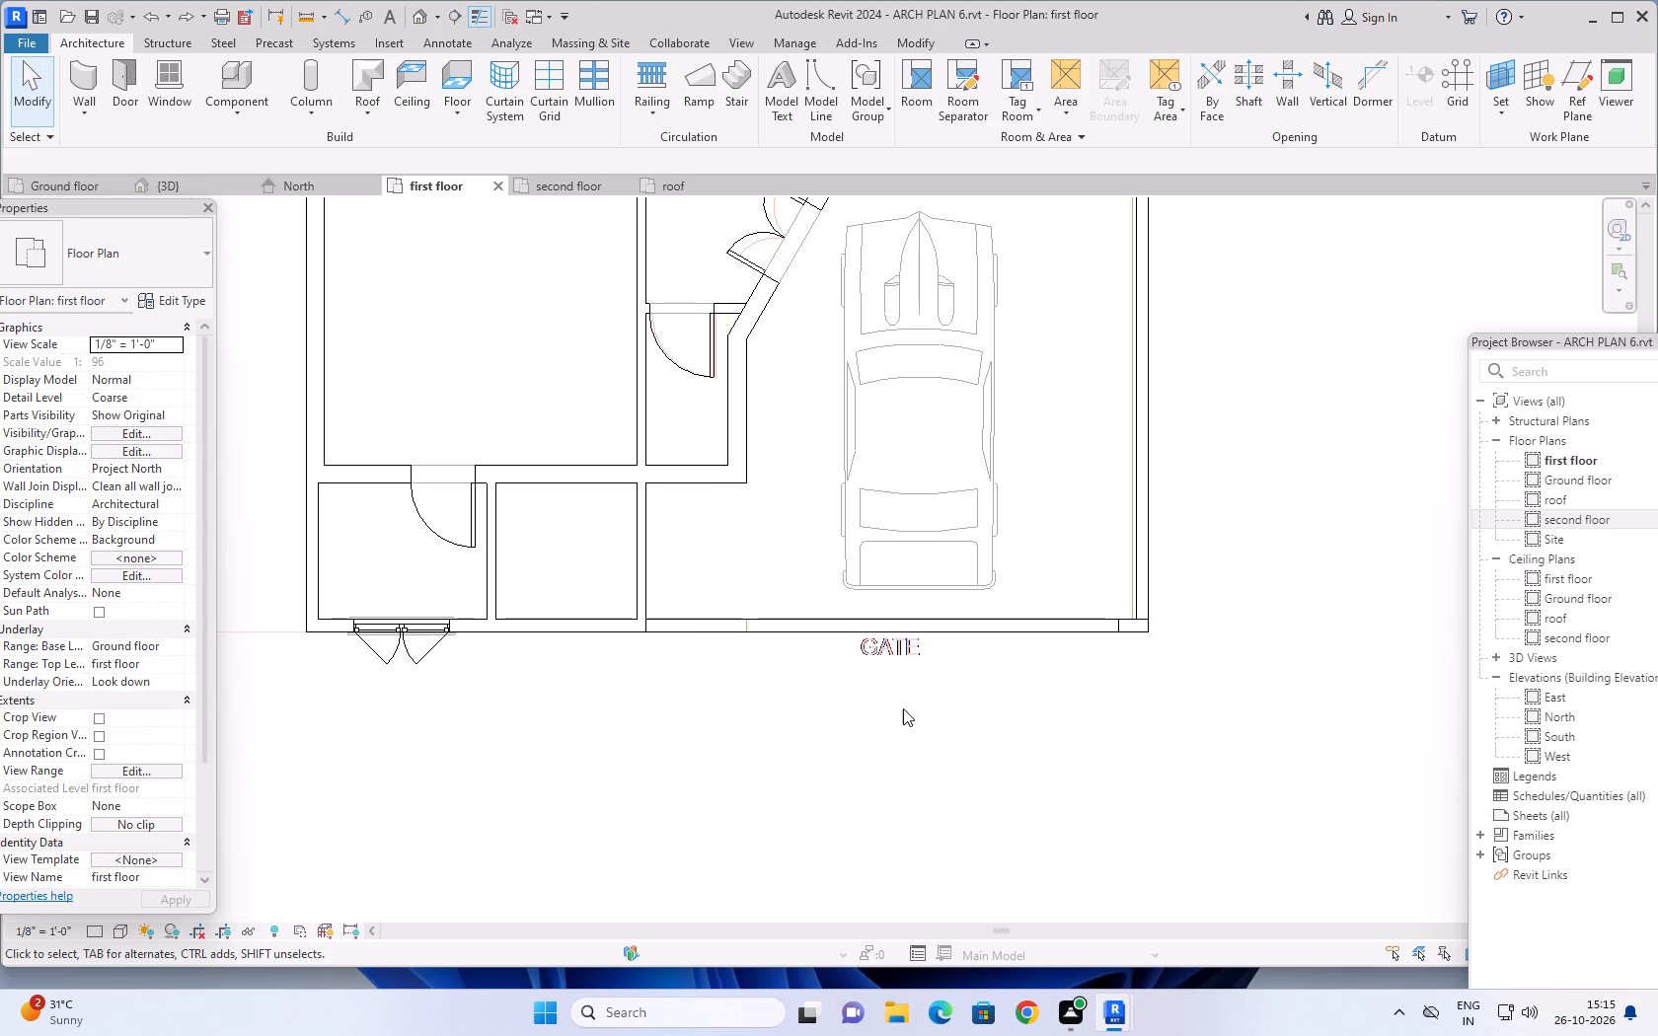
scroll(961, 678, "down", 2)
middle_click_drag(1072, 706, 992, 734)
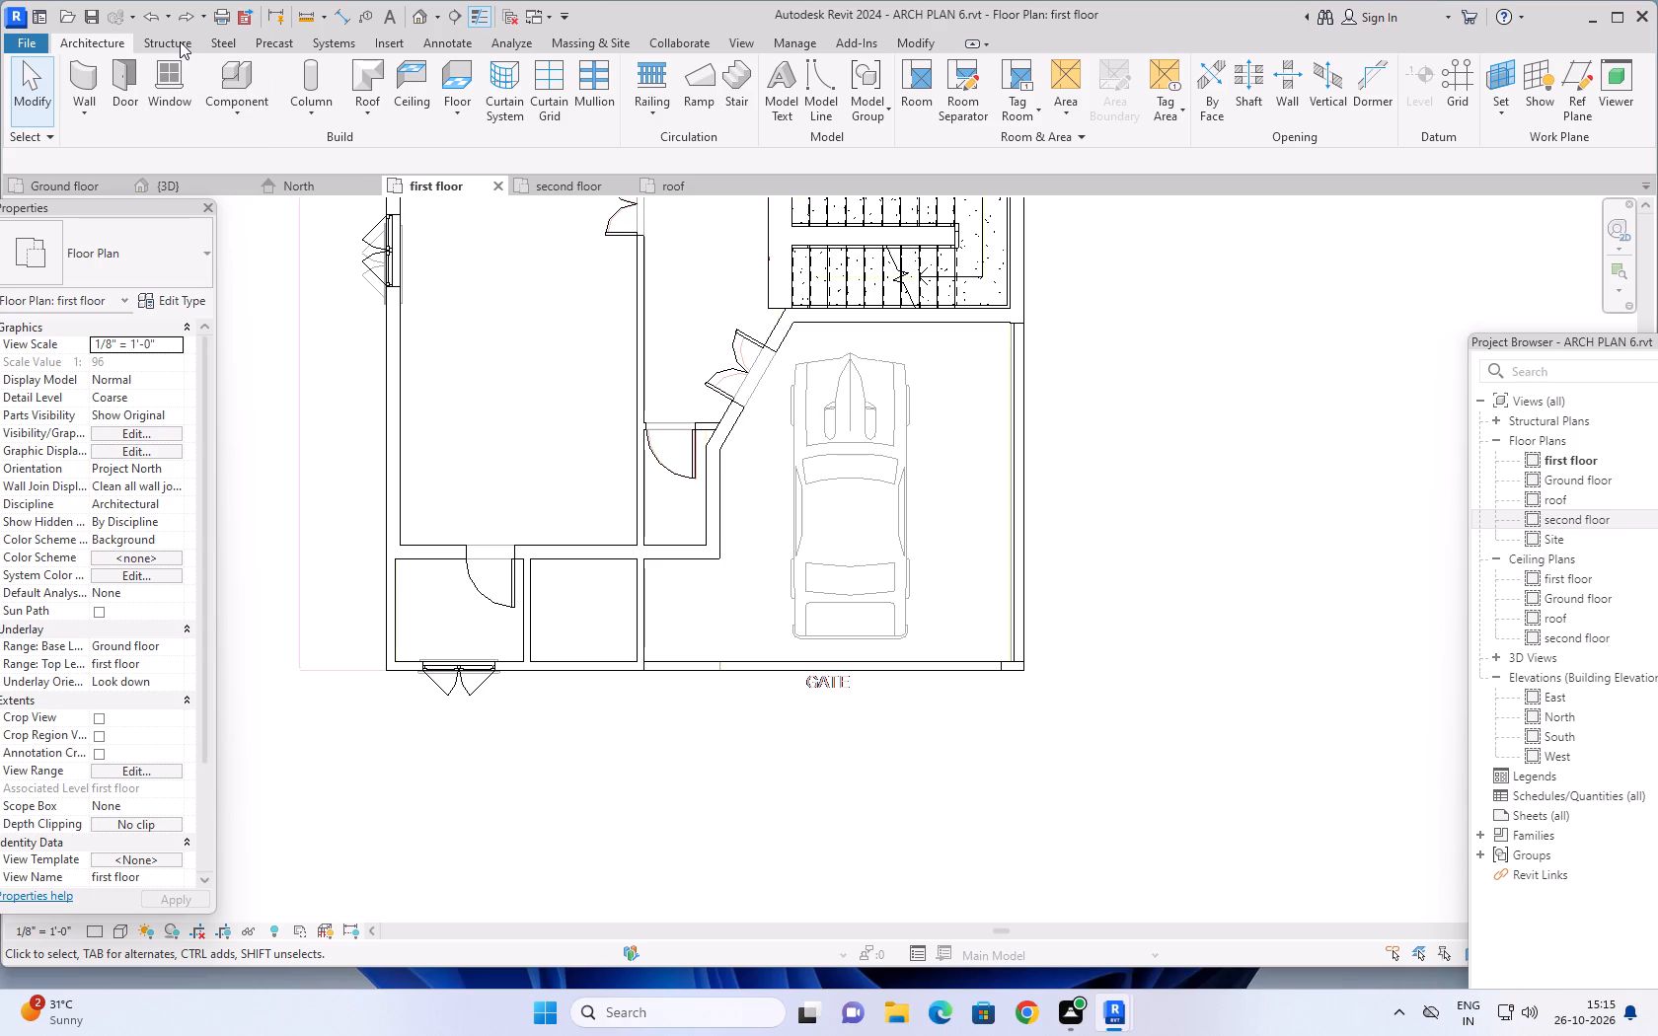
left_click(654, 67)
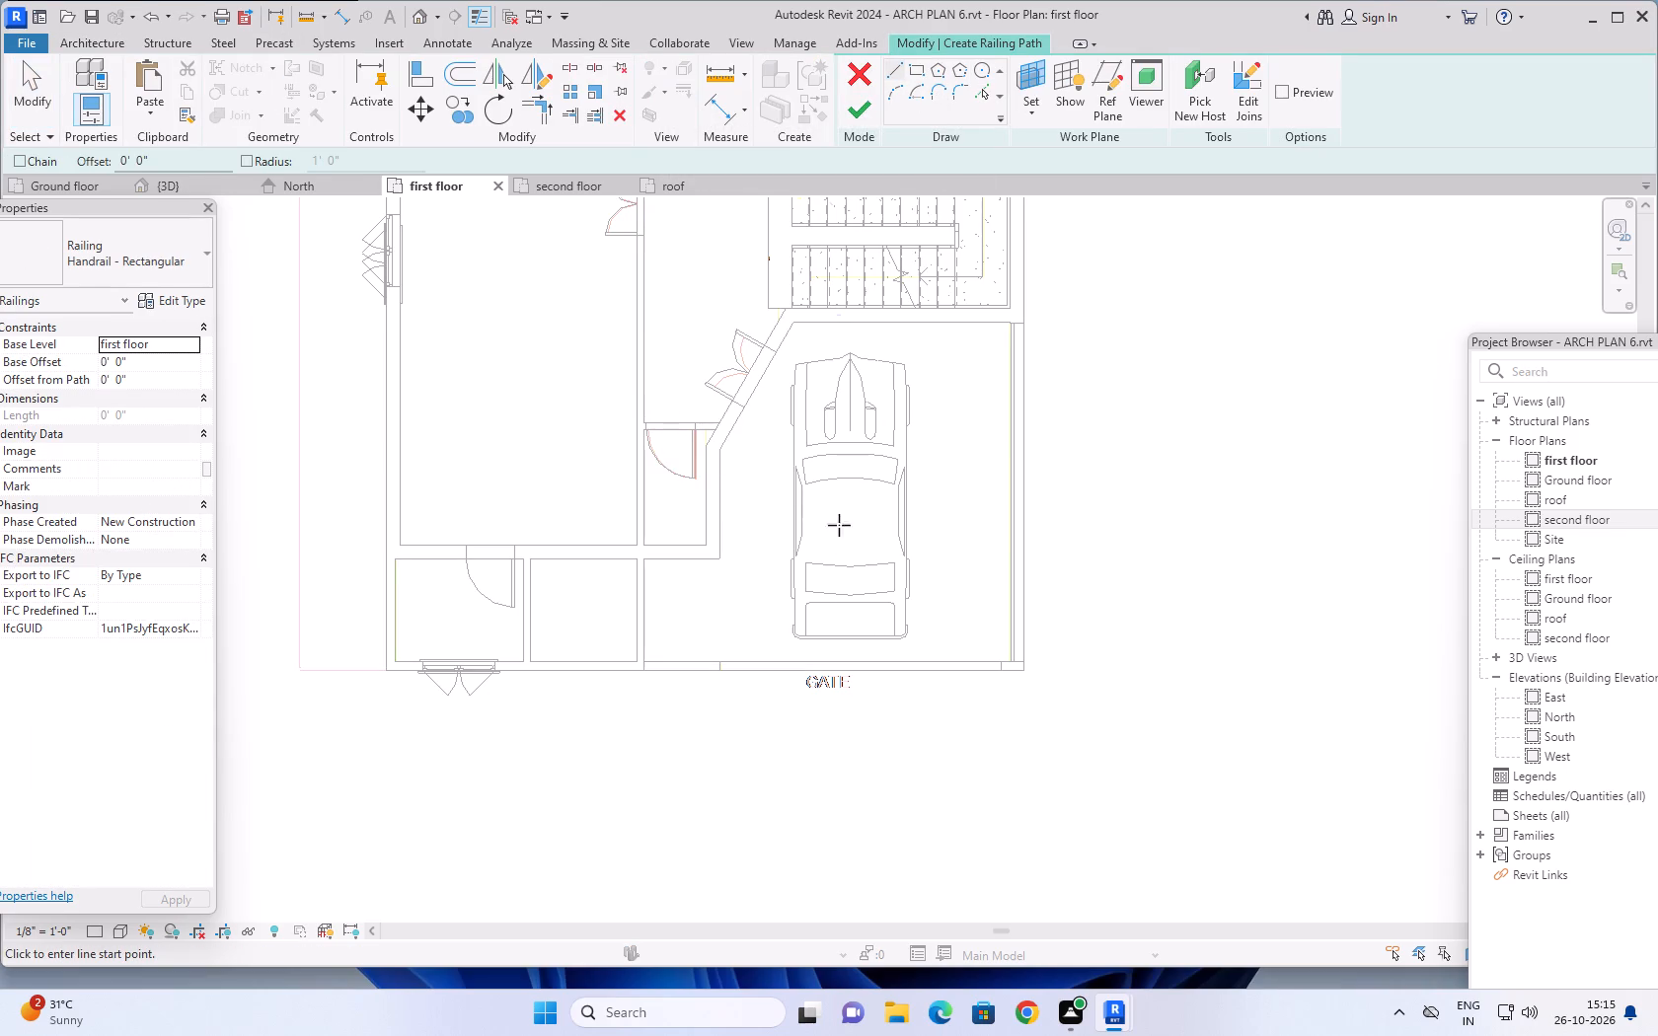
scroll(690, 663, "up", 5)
middle_click_drag(805, 785, 608, 846)
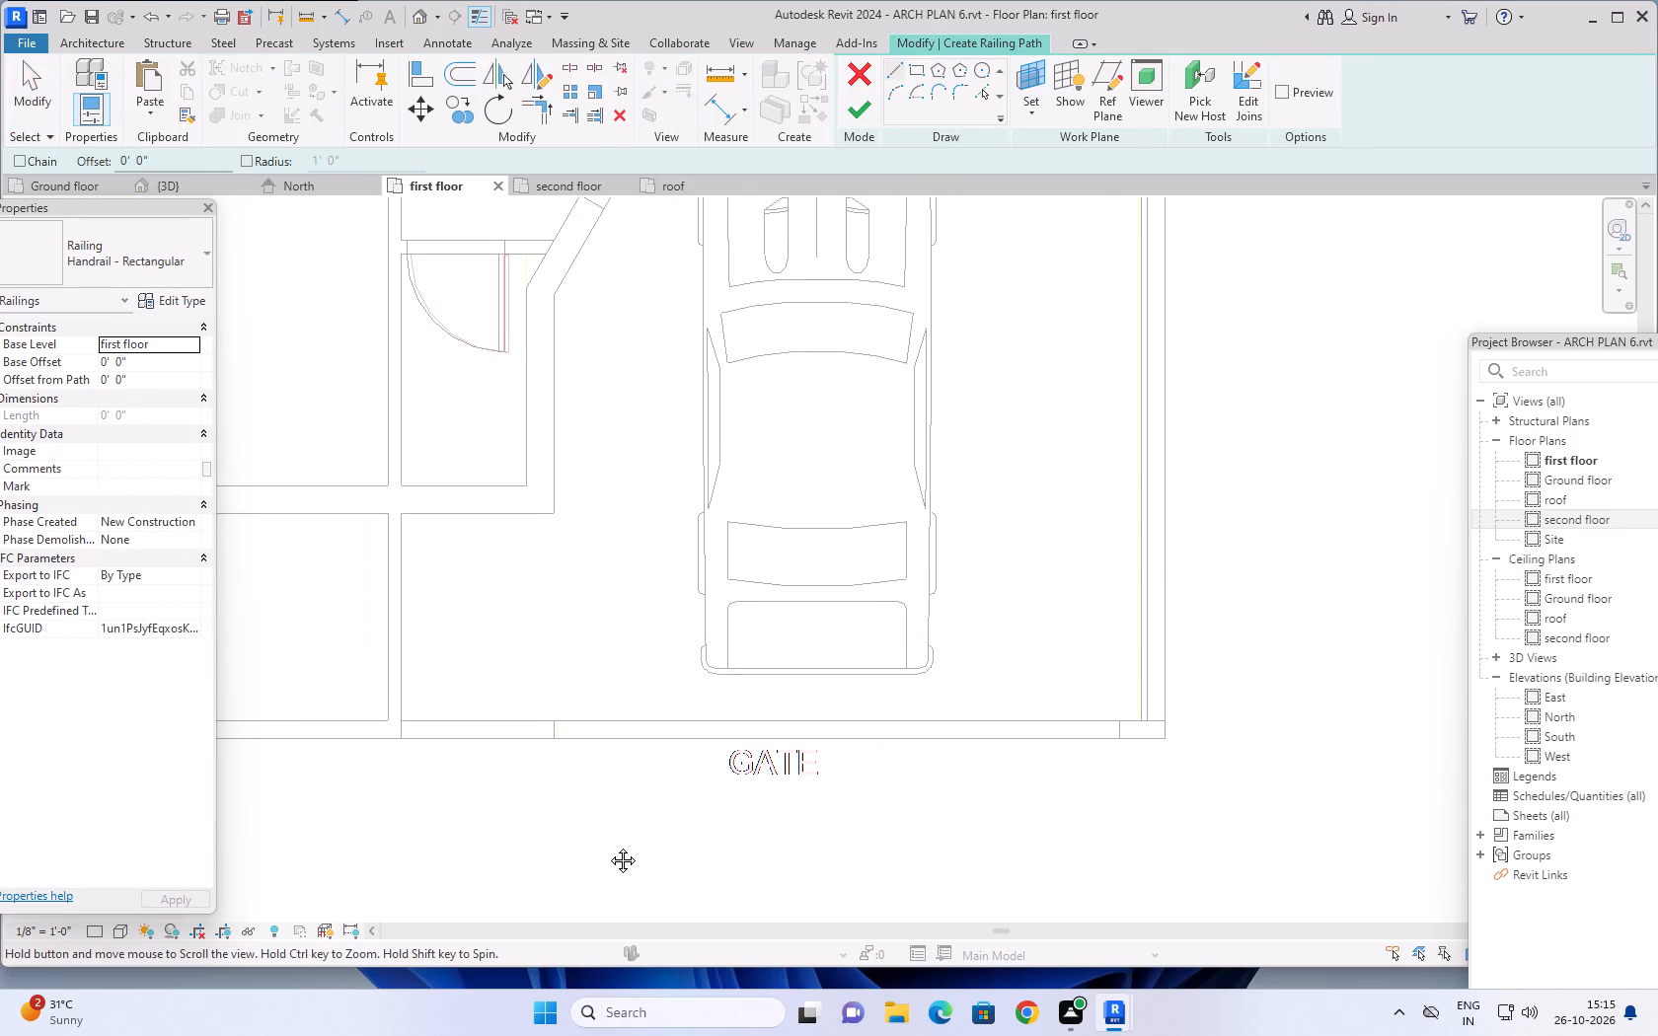
middle_click_drag(608, 846, 612, 850)
middle_click(612, 851)
scroll(416, 758, "up", 4)
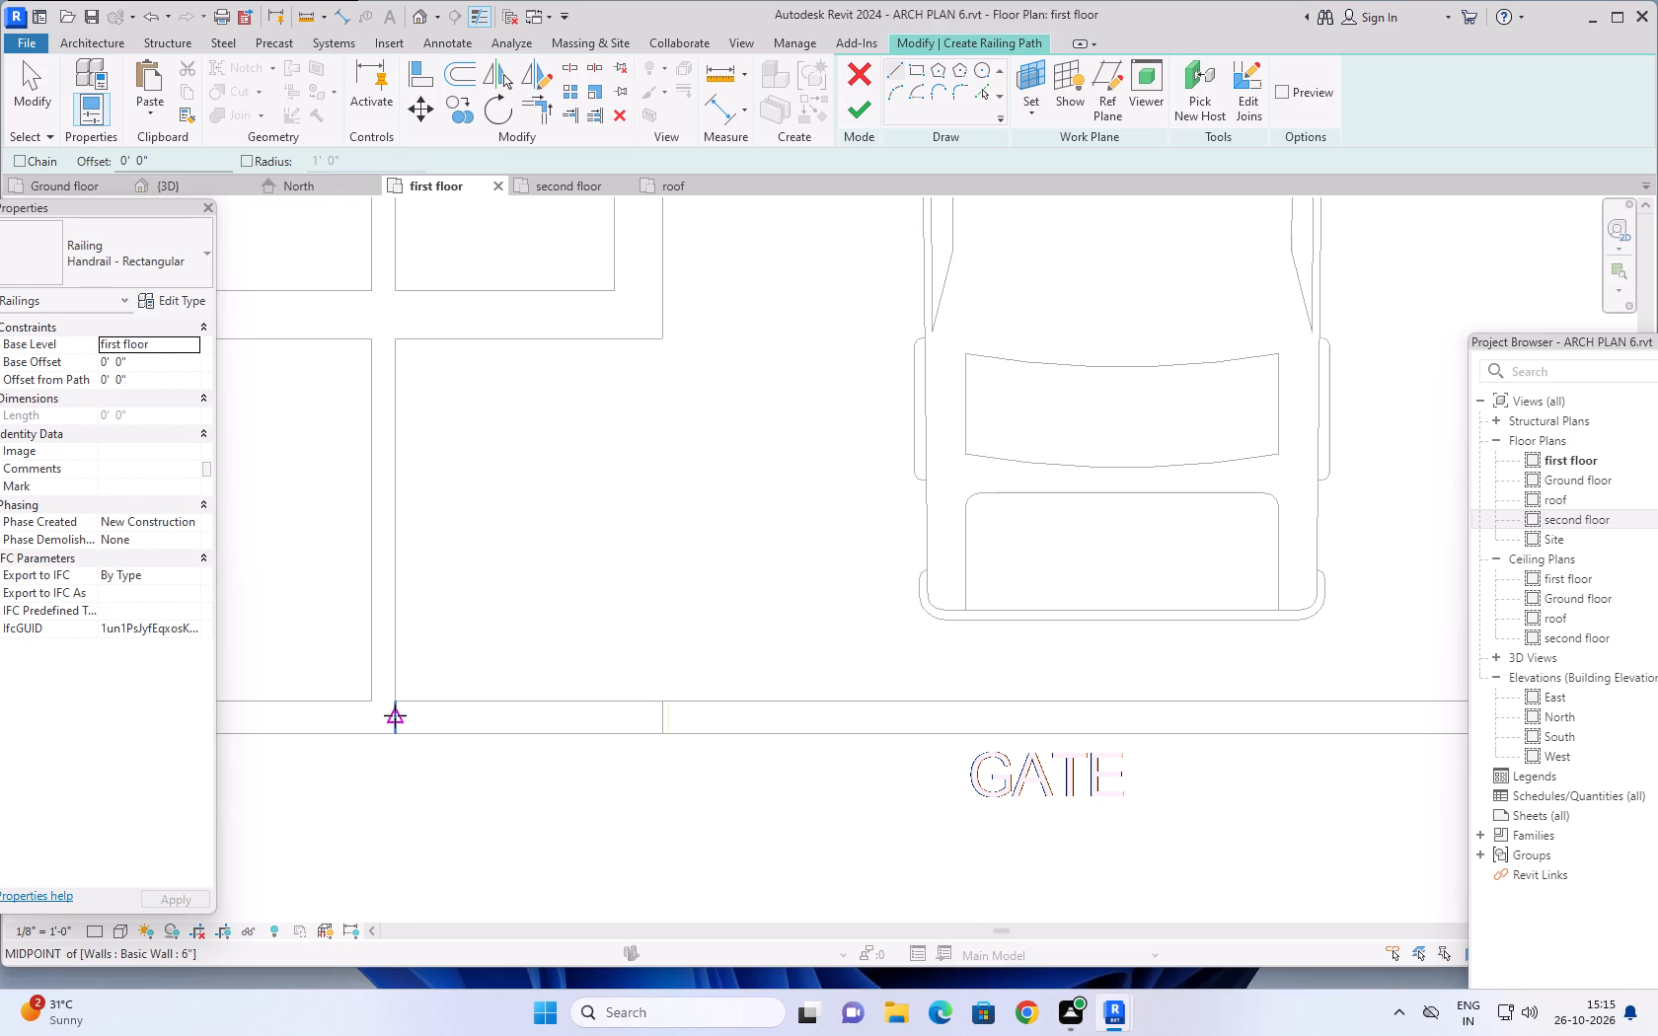
left_click(396, 717)
scroll(1089, 711, "down", 2)
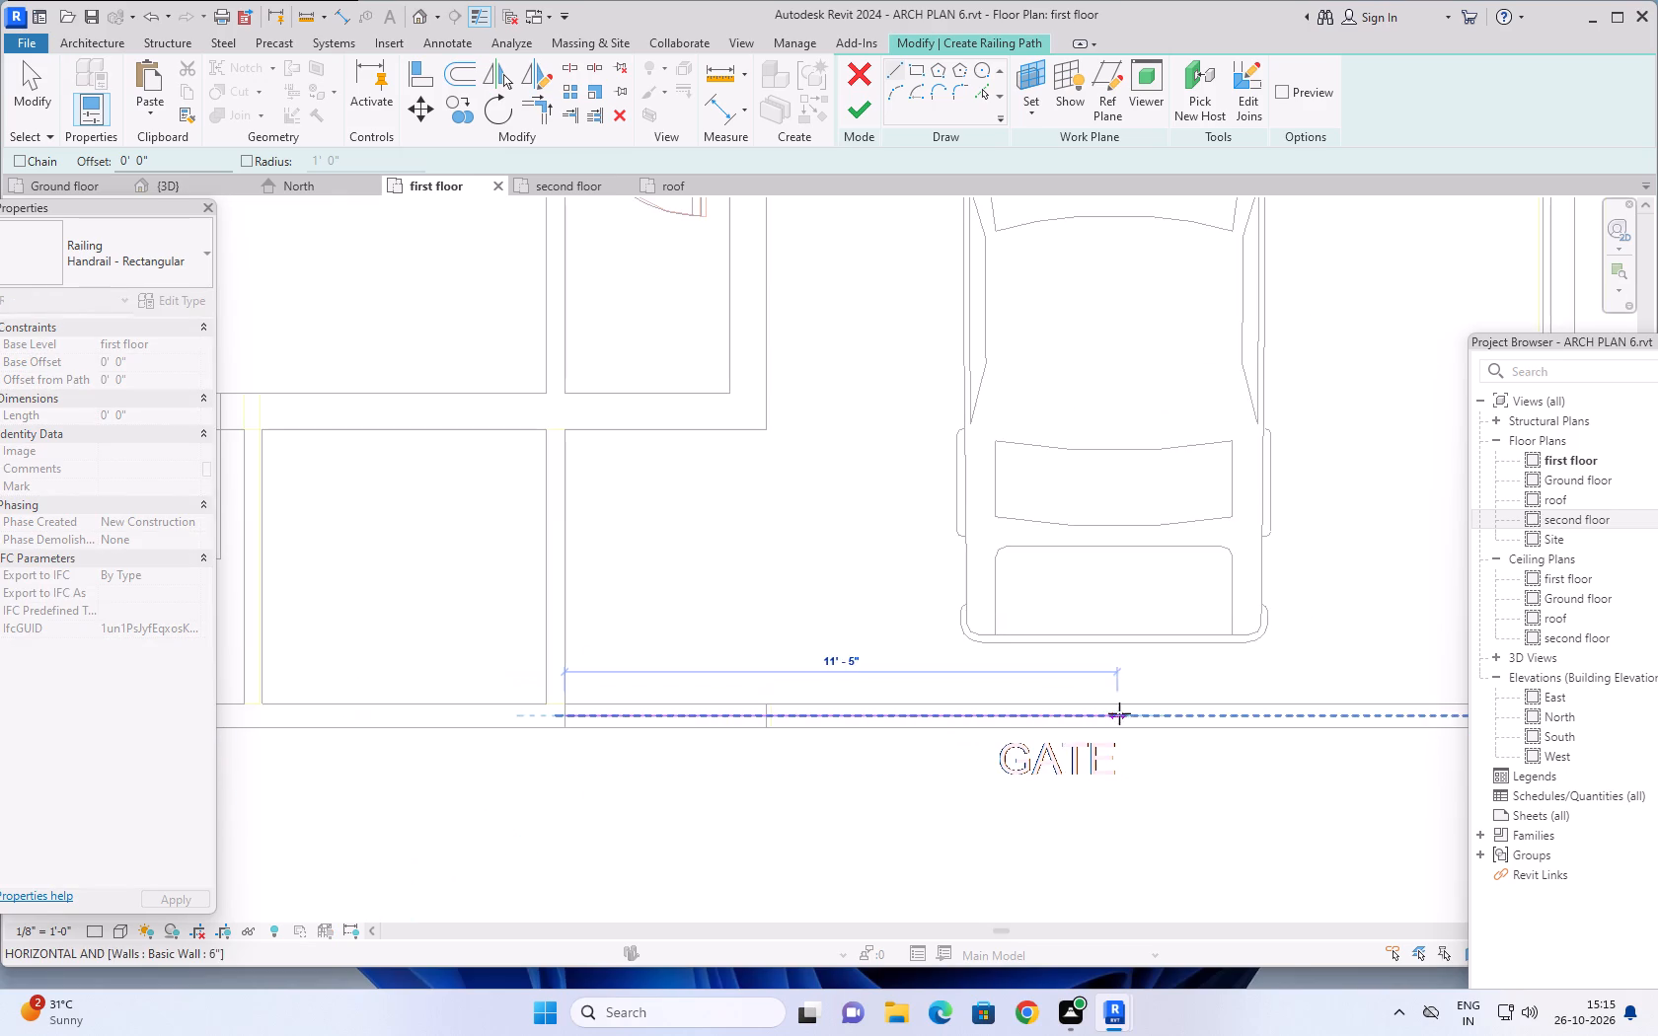
middle_click_drag(1119, 713, 650, 715)
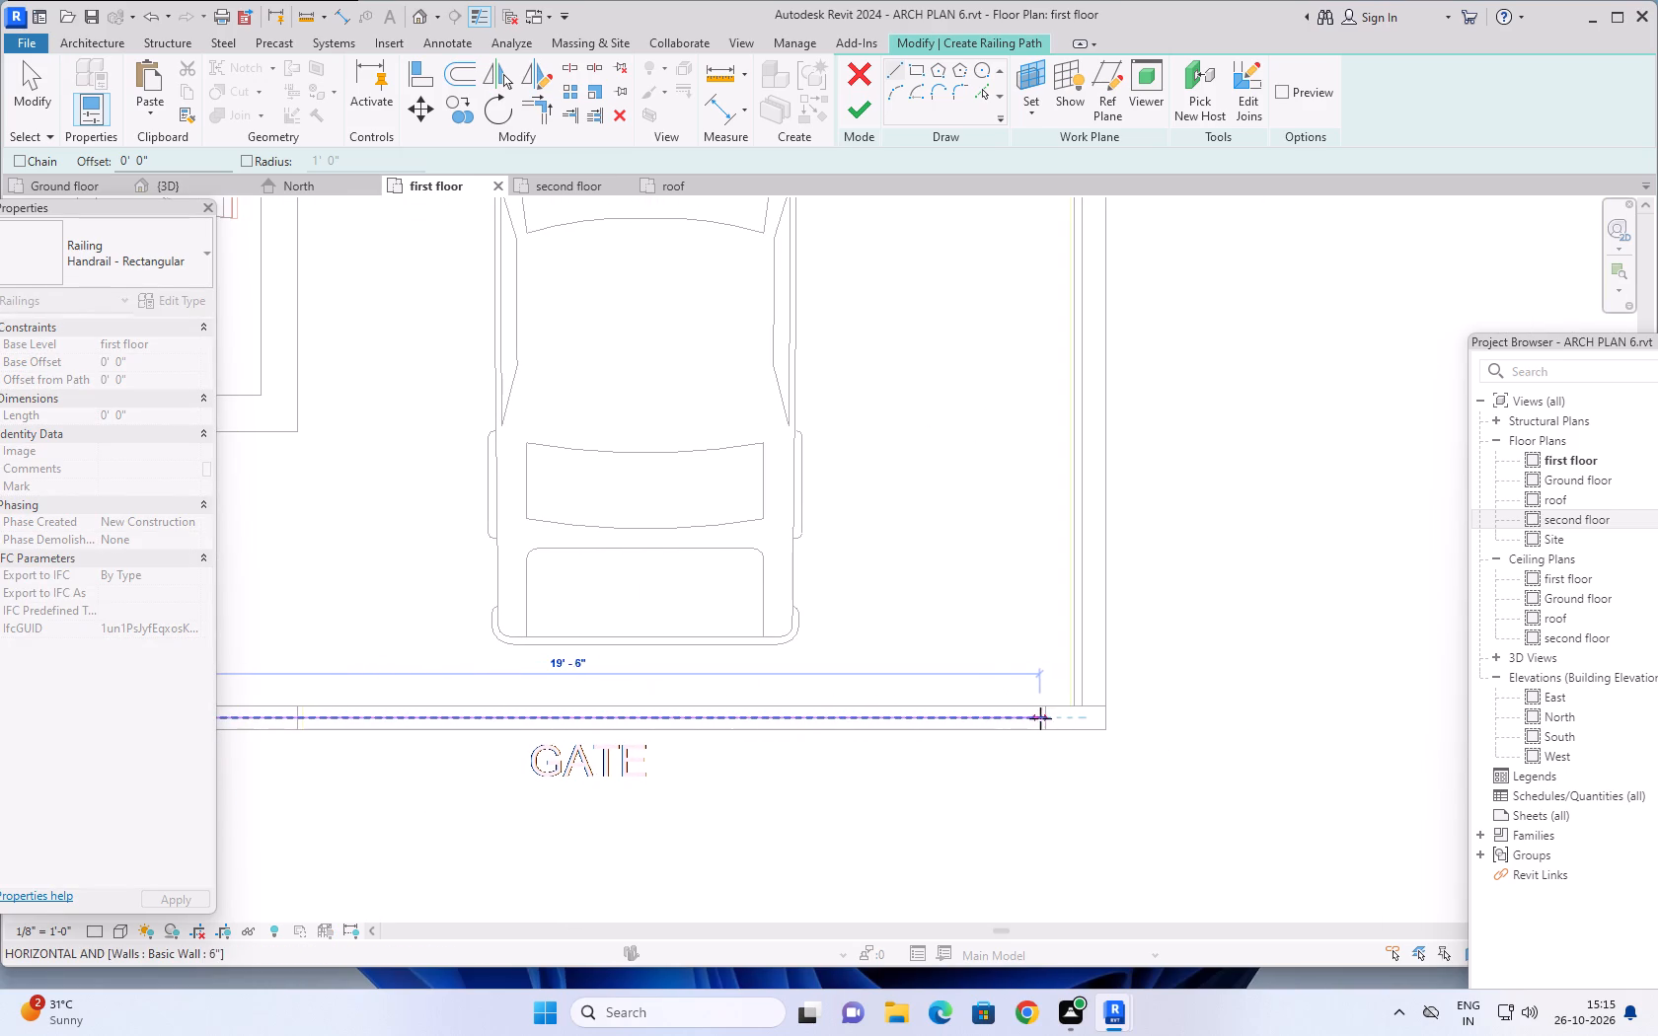
left_click(1045, 718)
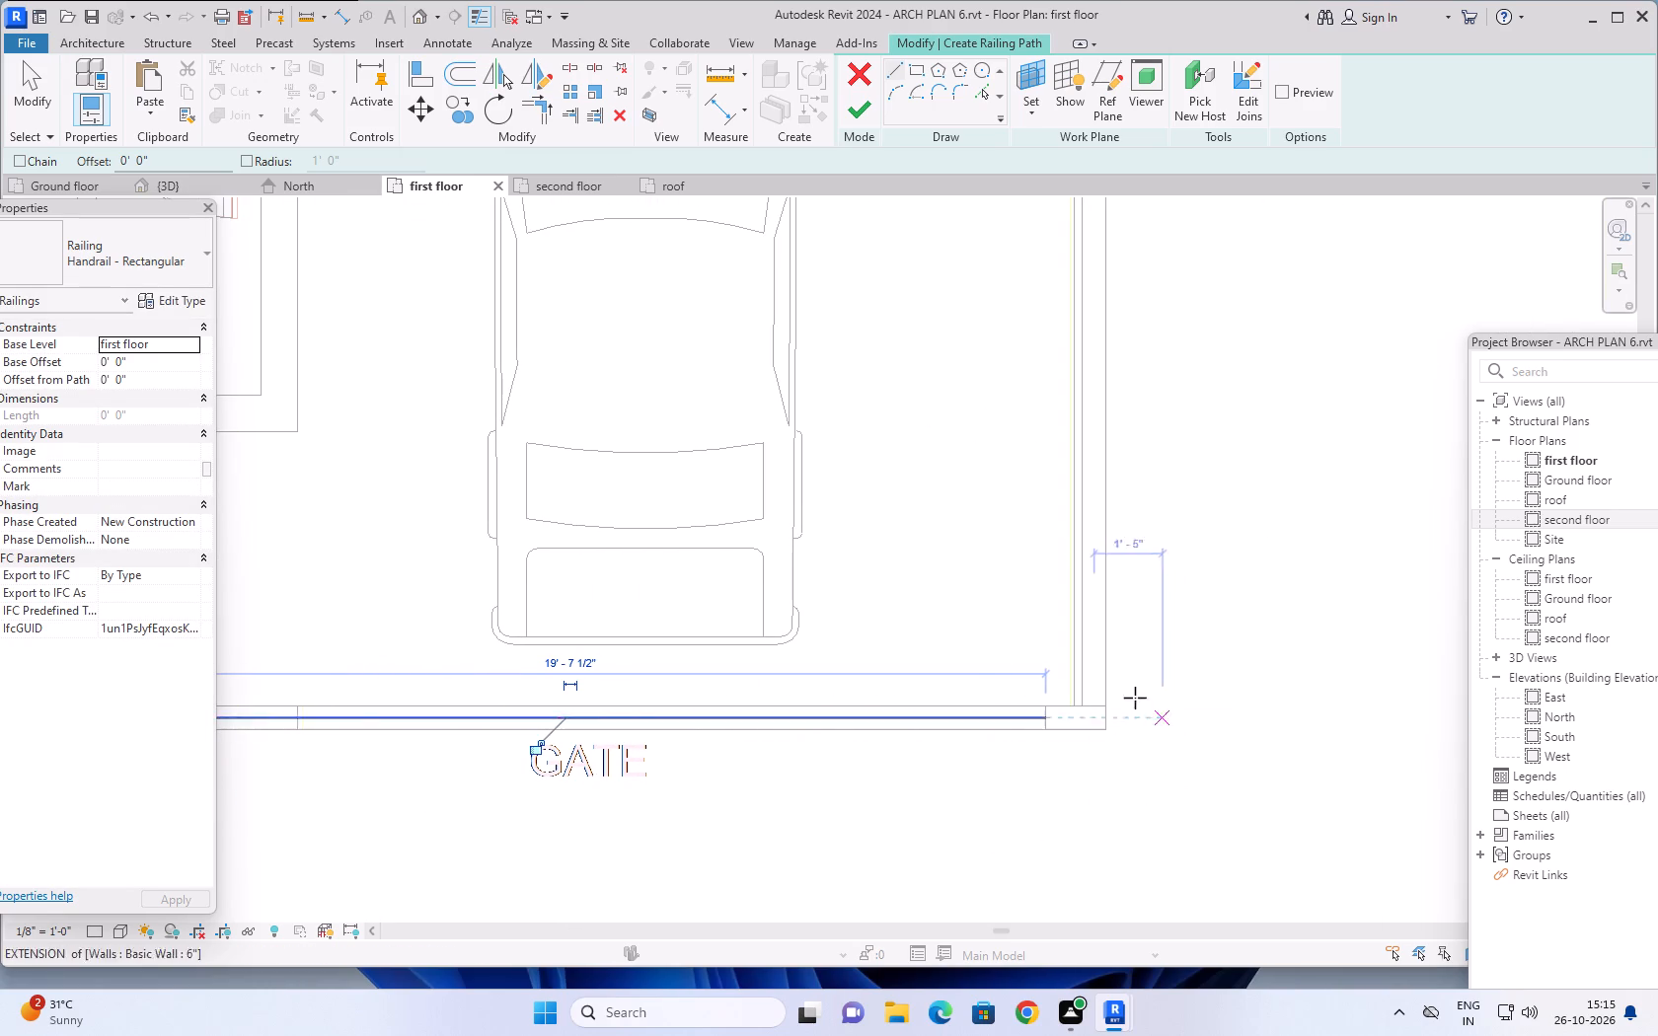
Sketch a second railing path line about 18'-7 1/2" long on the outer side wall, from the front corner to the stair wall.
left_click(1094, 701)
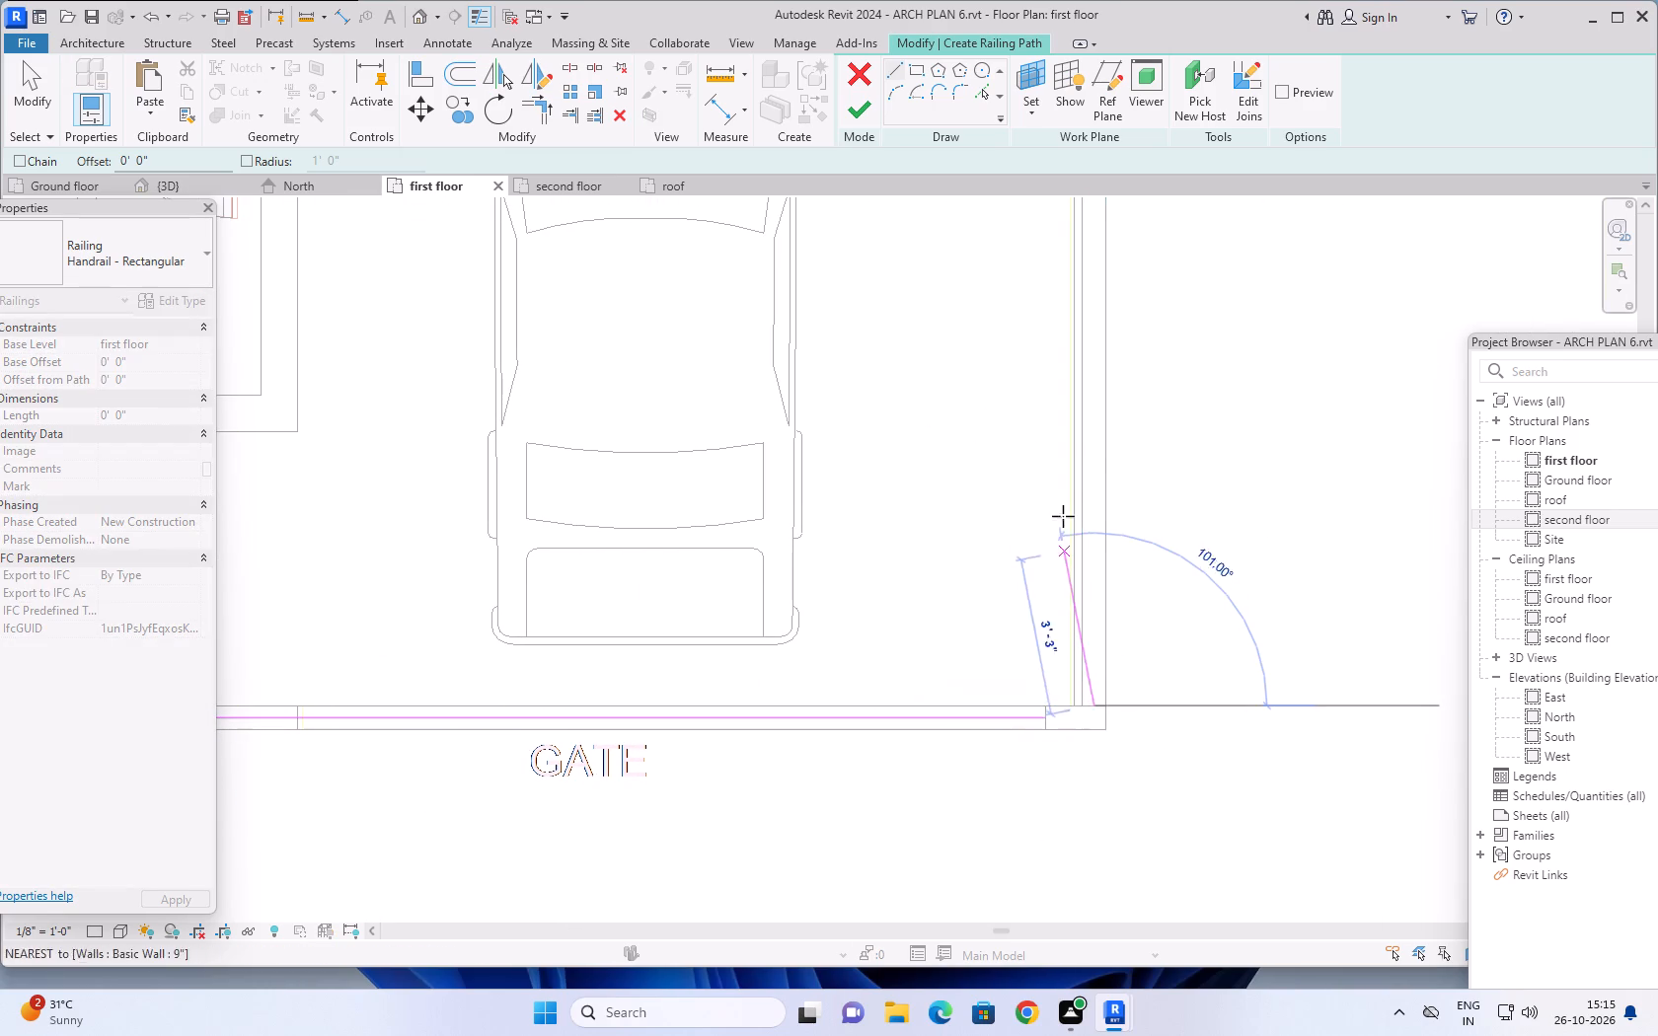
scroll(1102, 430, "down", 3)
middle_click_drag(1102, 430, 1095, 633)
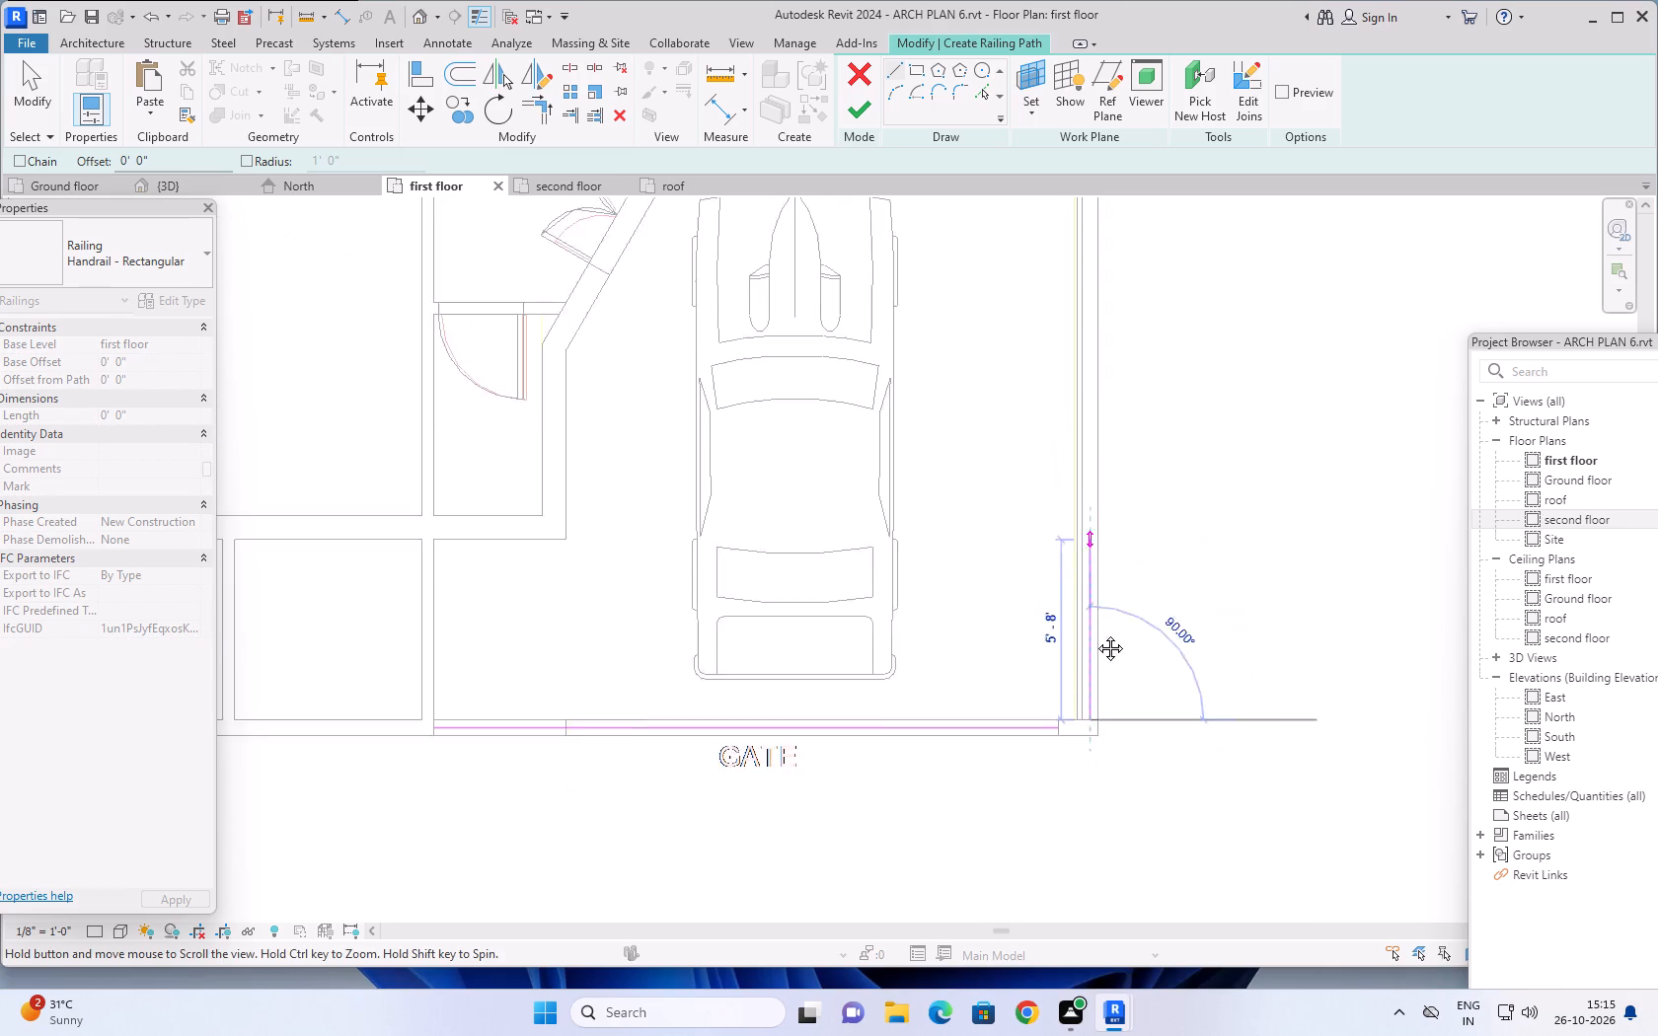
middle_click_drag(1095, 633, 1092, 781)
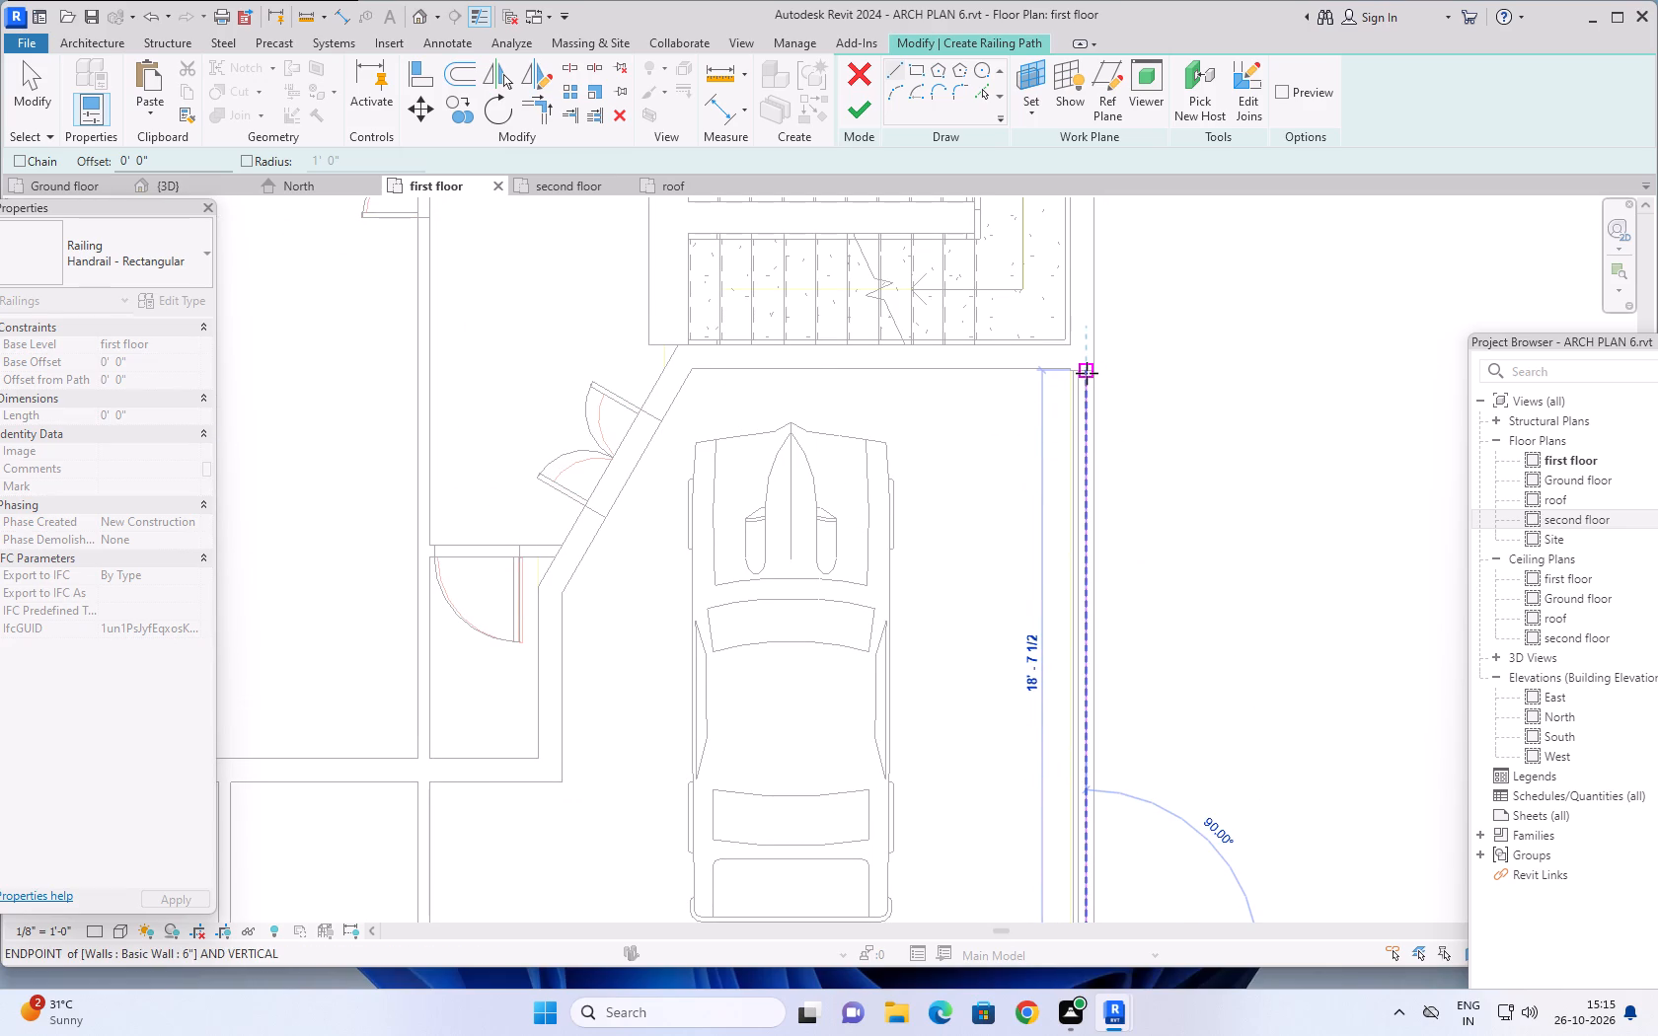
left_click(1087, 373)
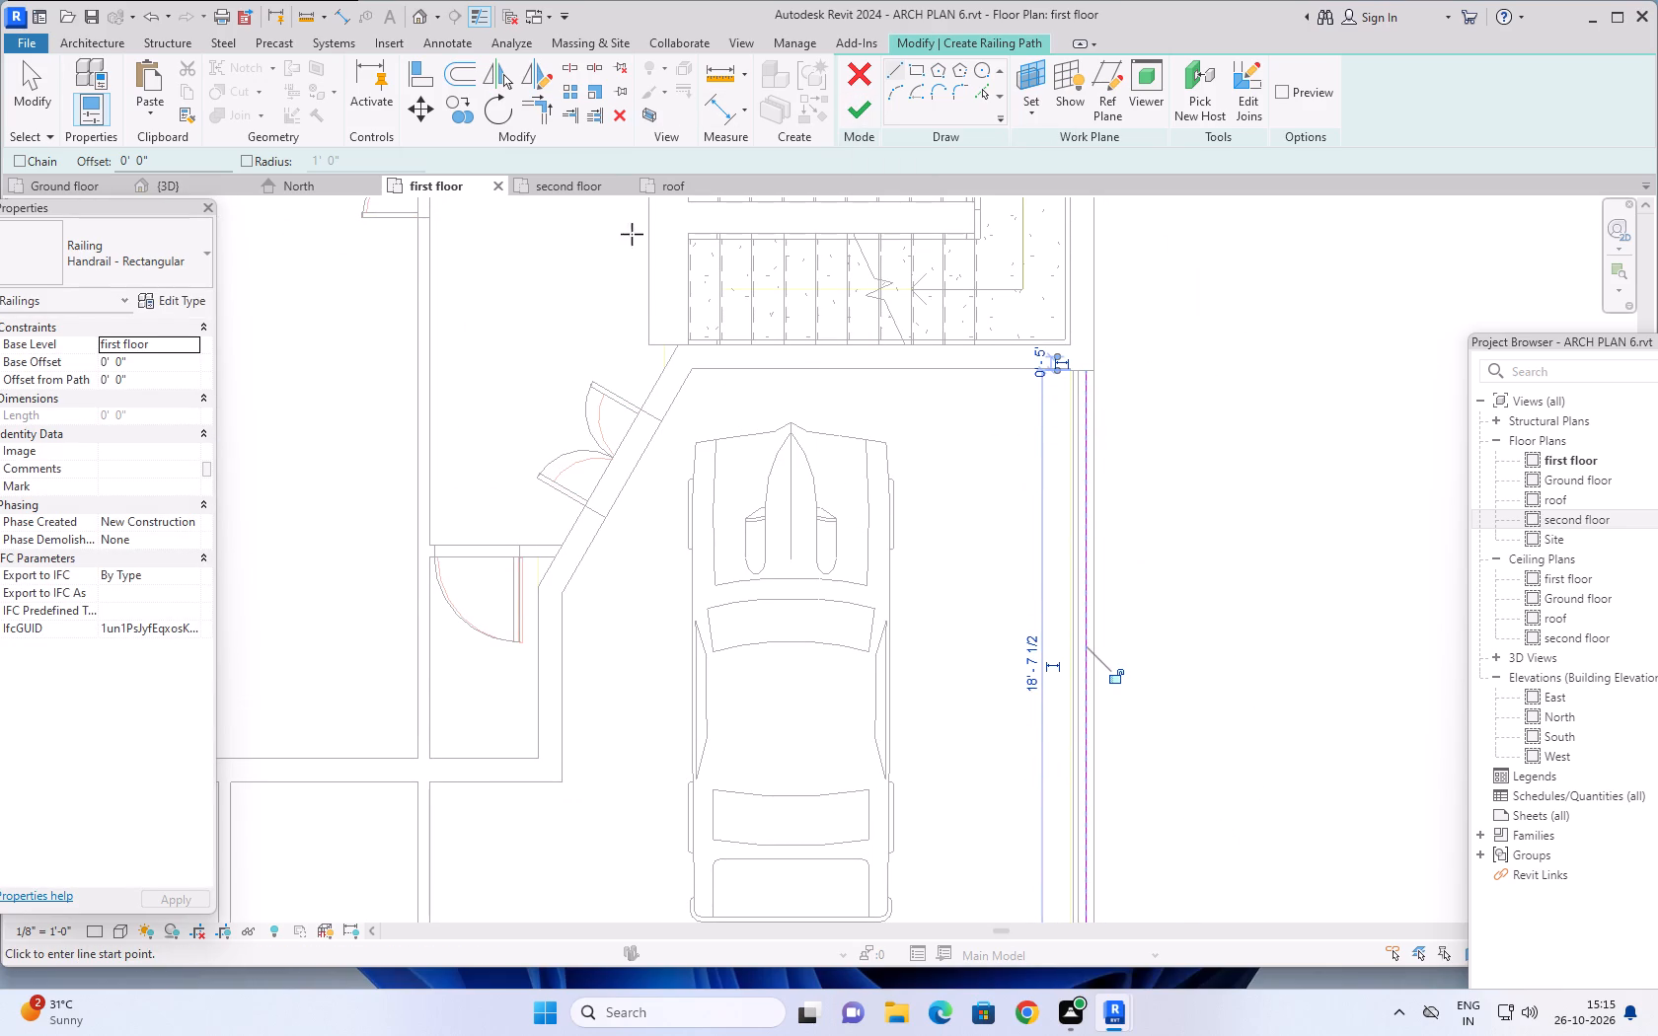
Set the railing type to Glass Panel - Bottom Fill with a 2' base offset, and try to finish the two-line sketch.
left_click(181, 236)
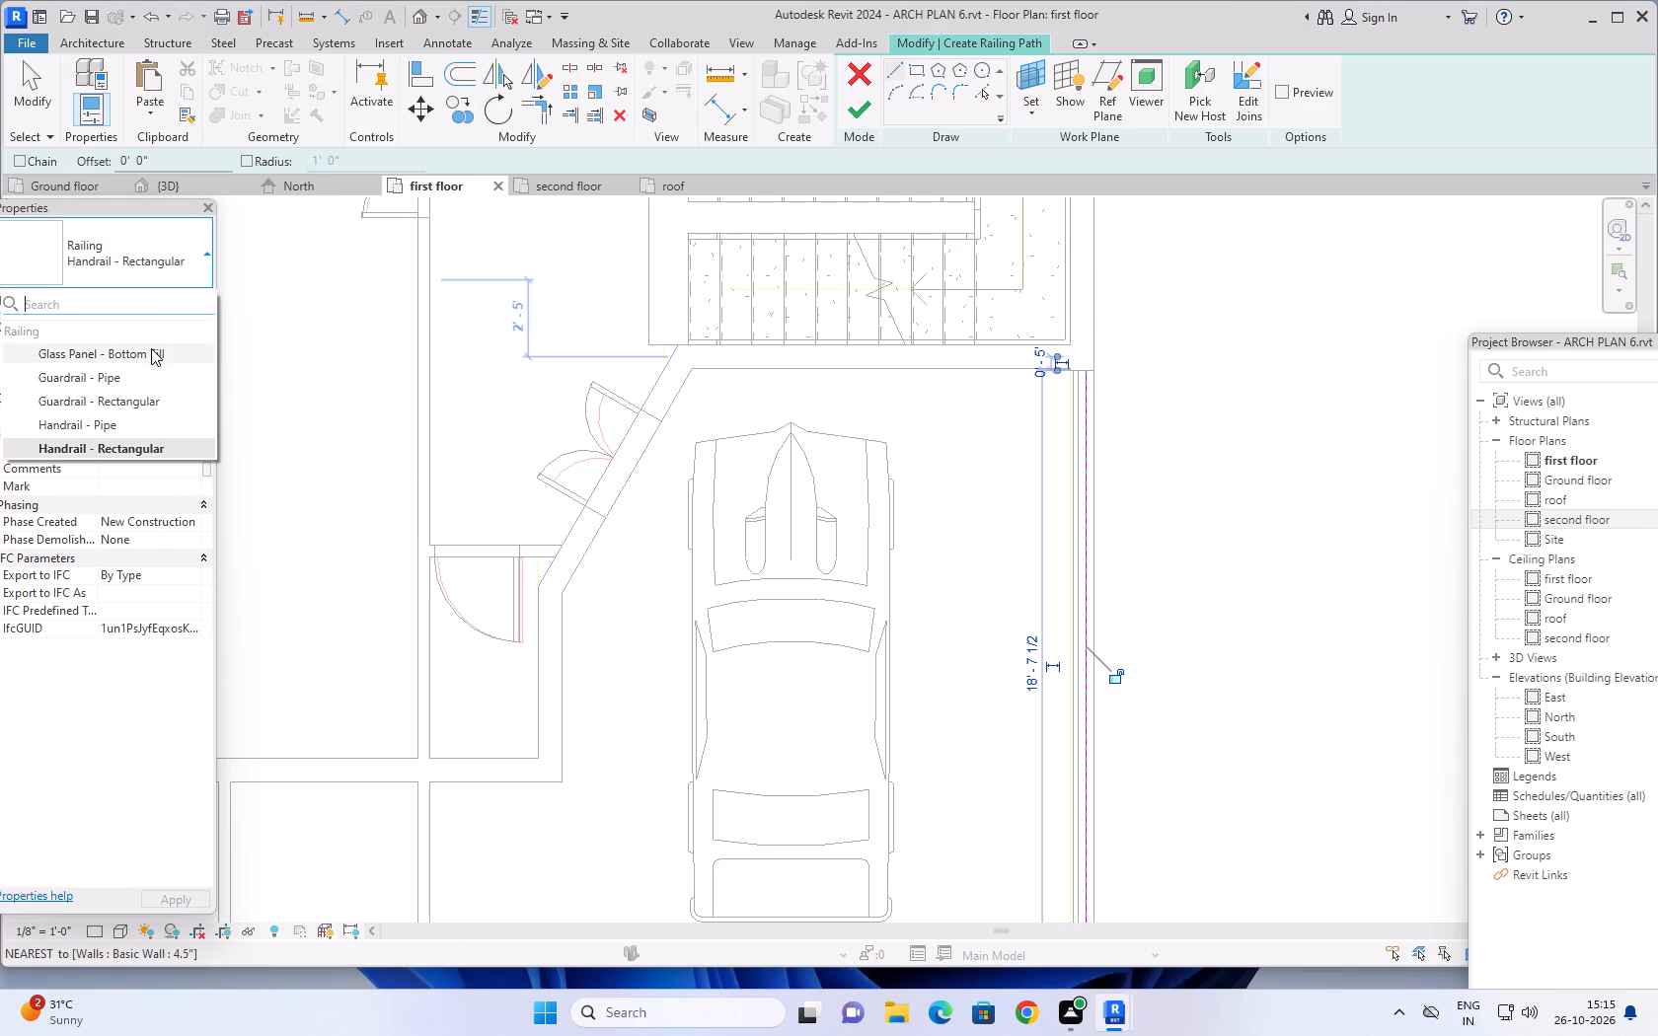
left_click(151, 348)
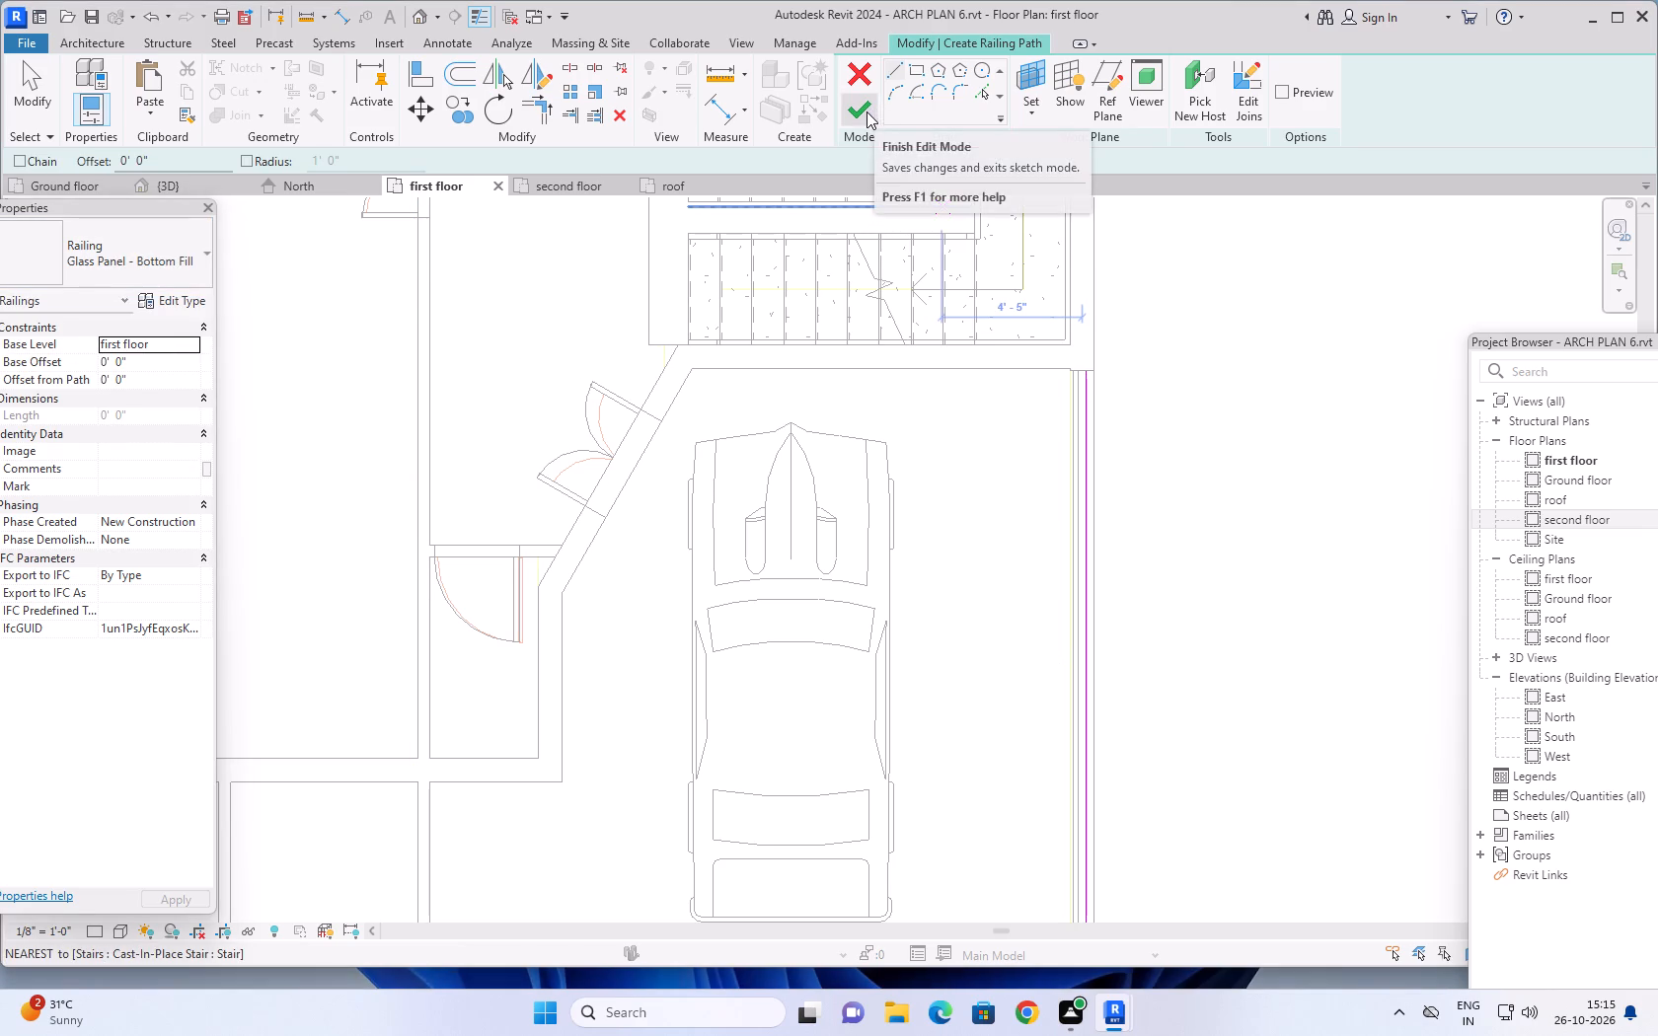
left_click(157, 363)
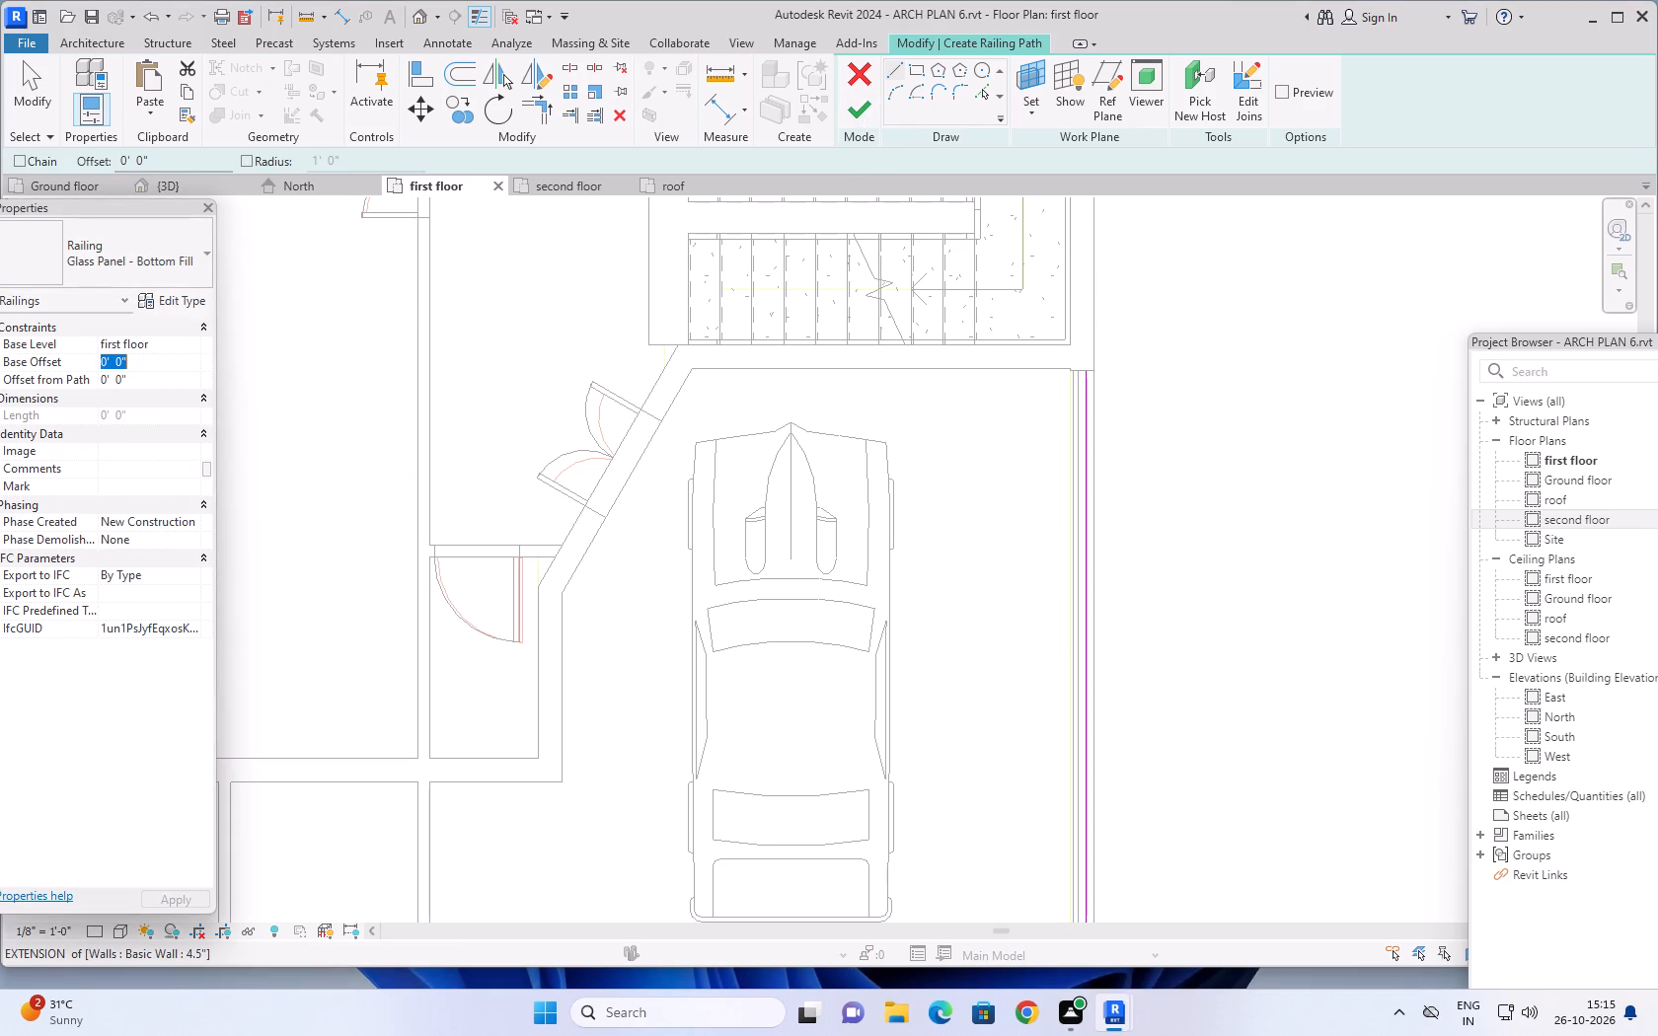
type("2'")
key("Return")
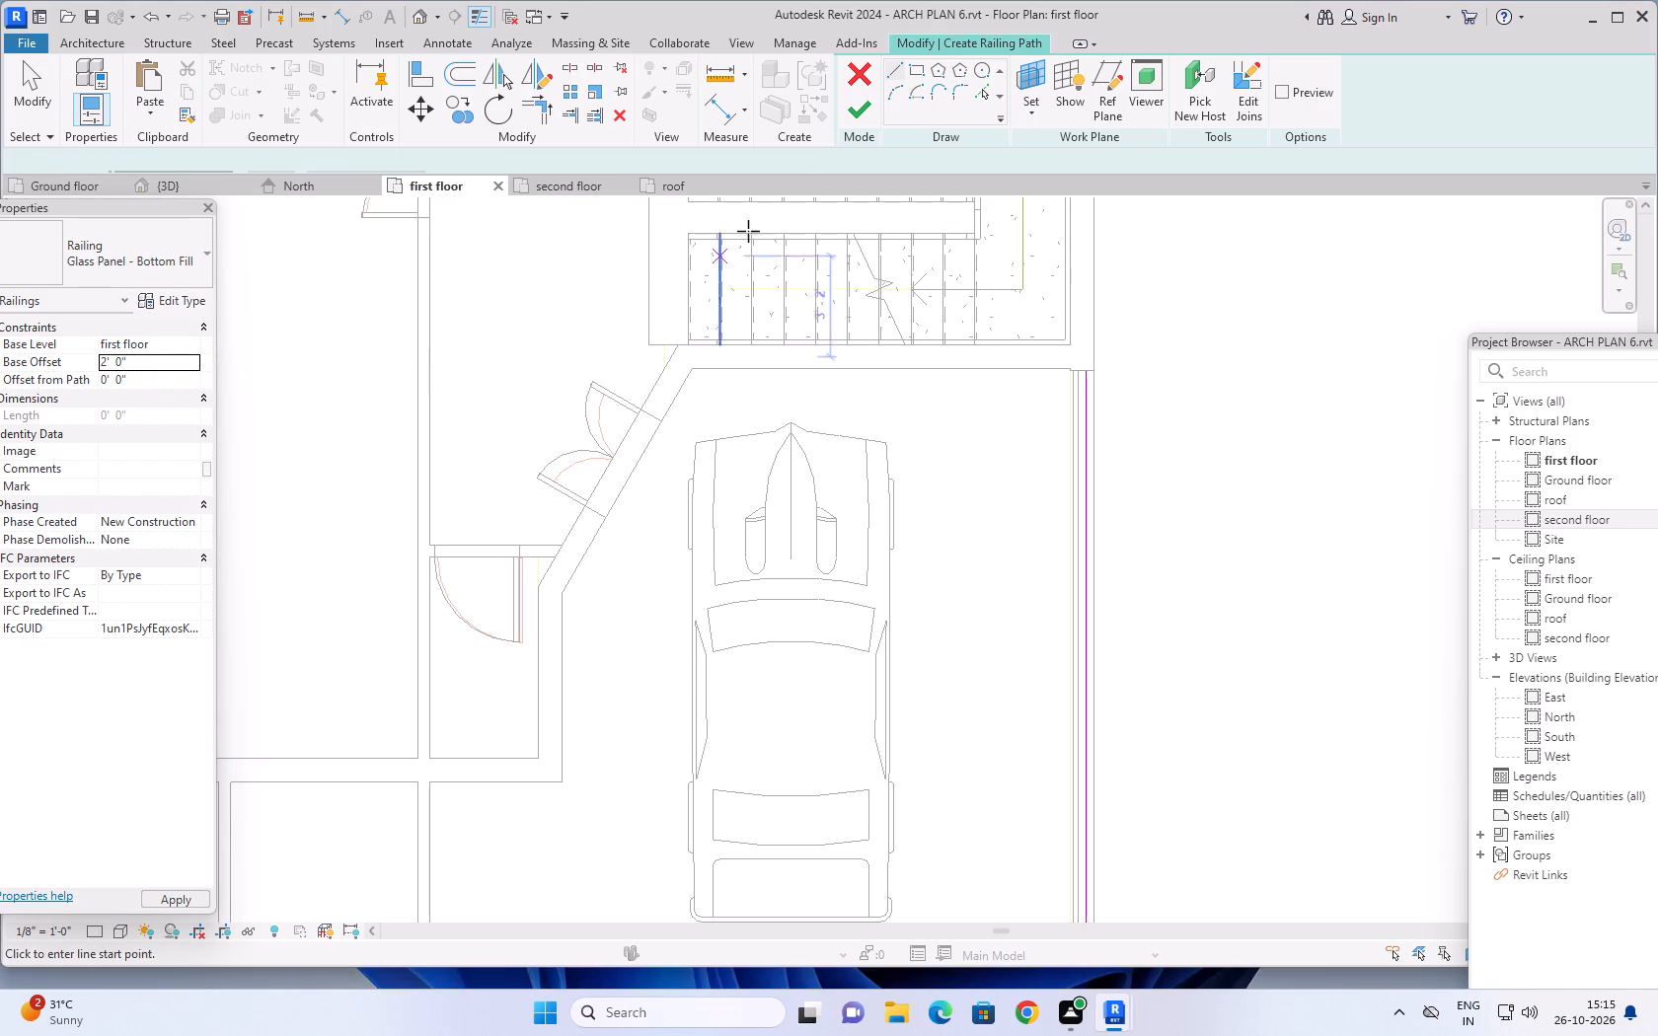
left_click(854, 104)
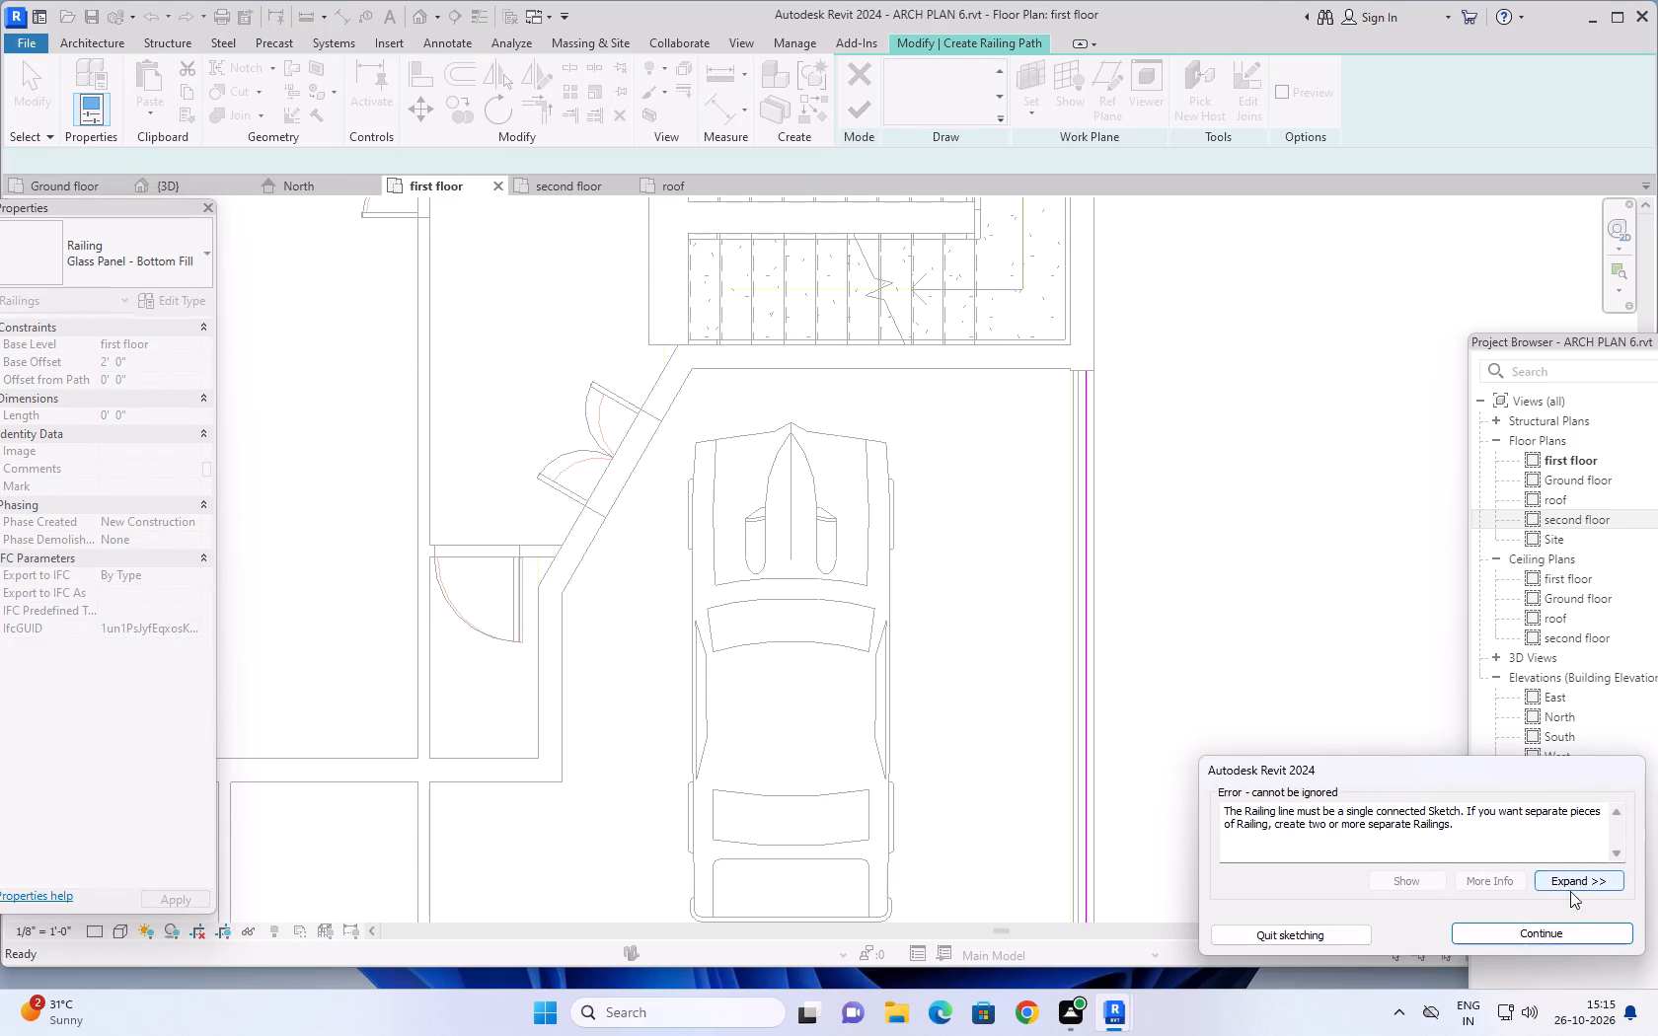
left_click(1545, 929)
Delete the side-wall line from the railing path and finish the railing with only the front line.
scroll(1314, 673, "down", 2)
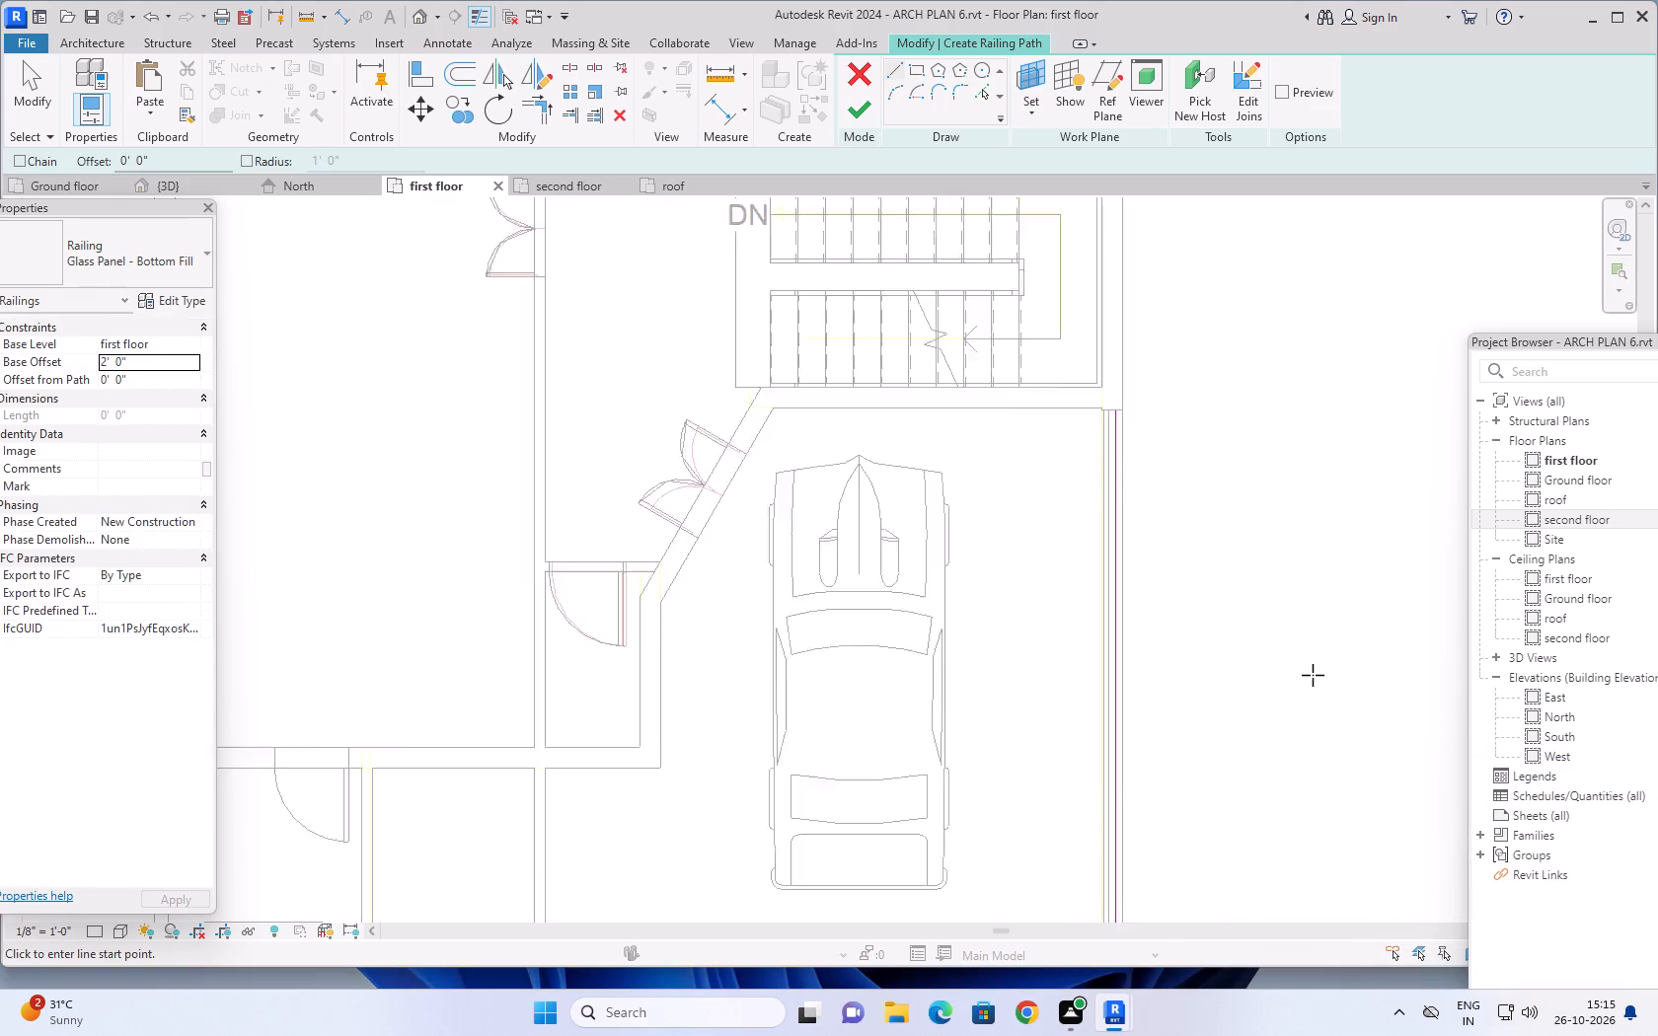
scroll(1313, 675, "down", 1)
middle_click_drag(1278, 681, 1223, 627)
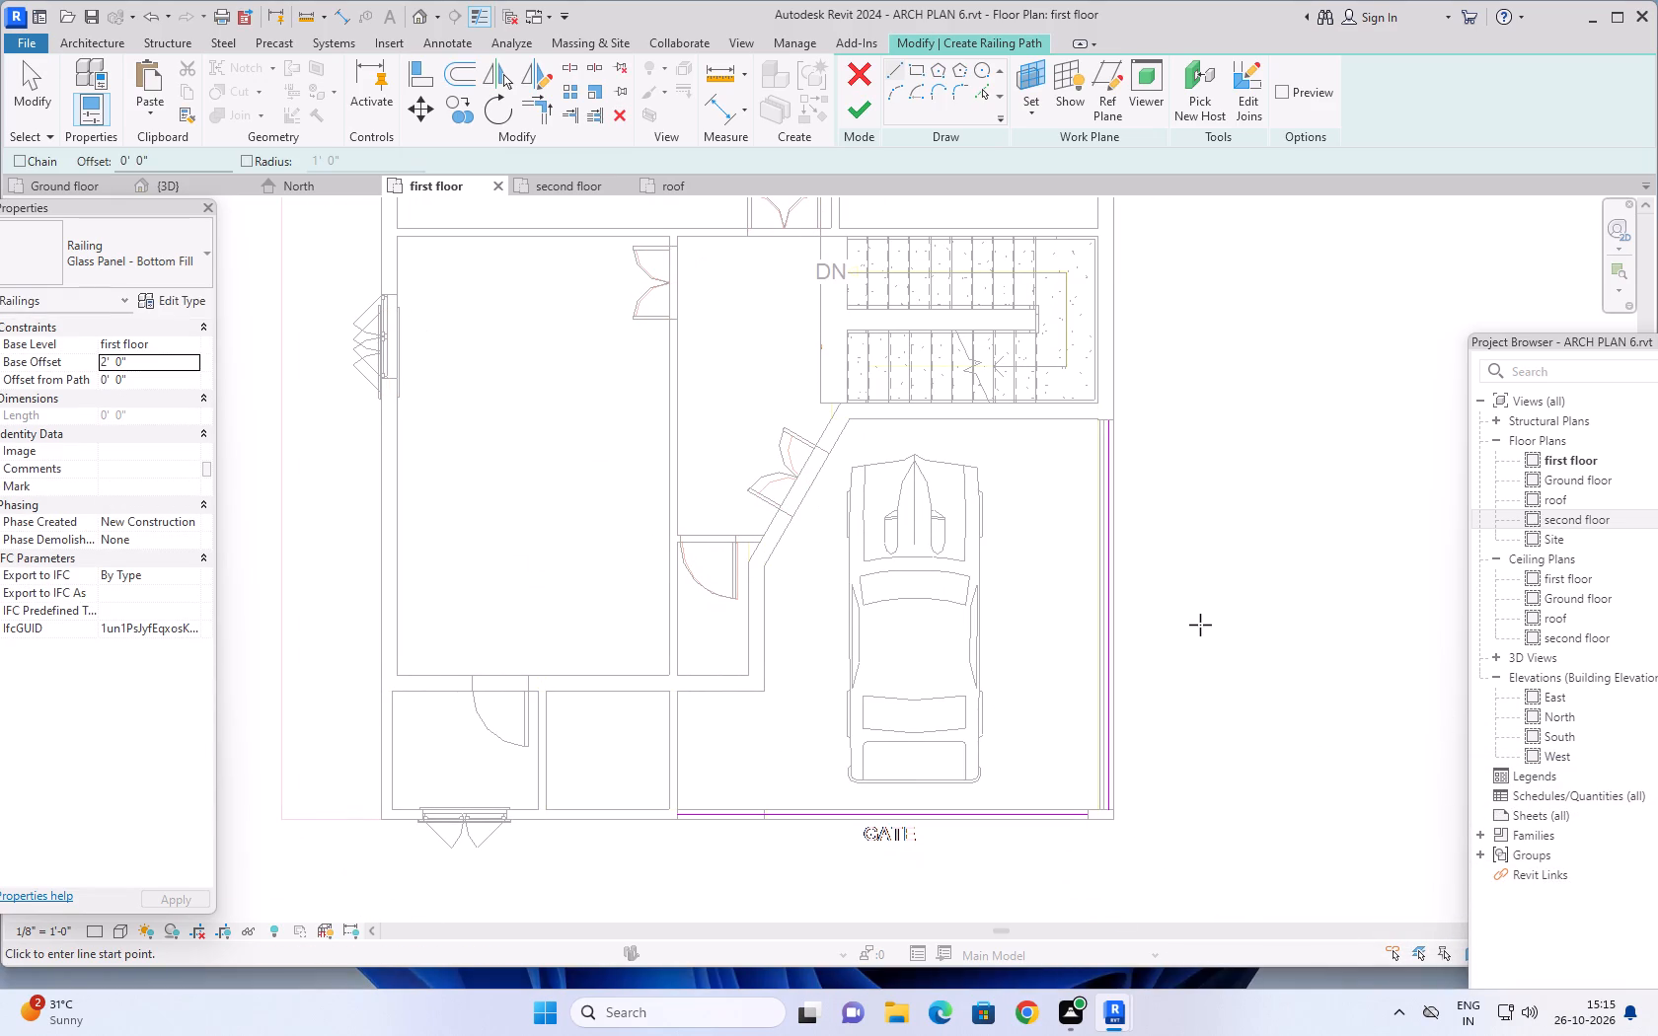
key("Escape")
key("Escape")
left_click(1107, 598)
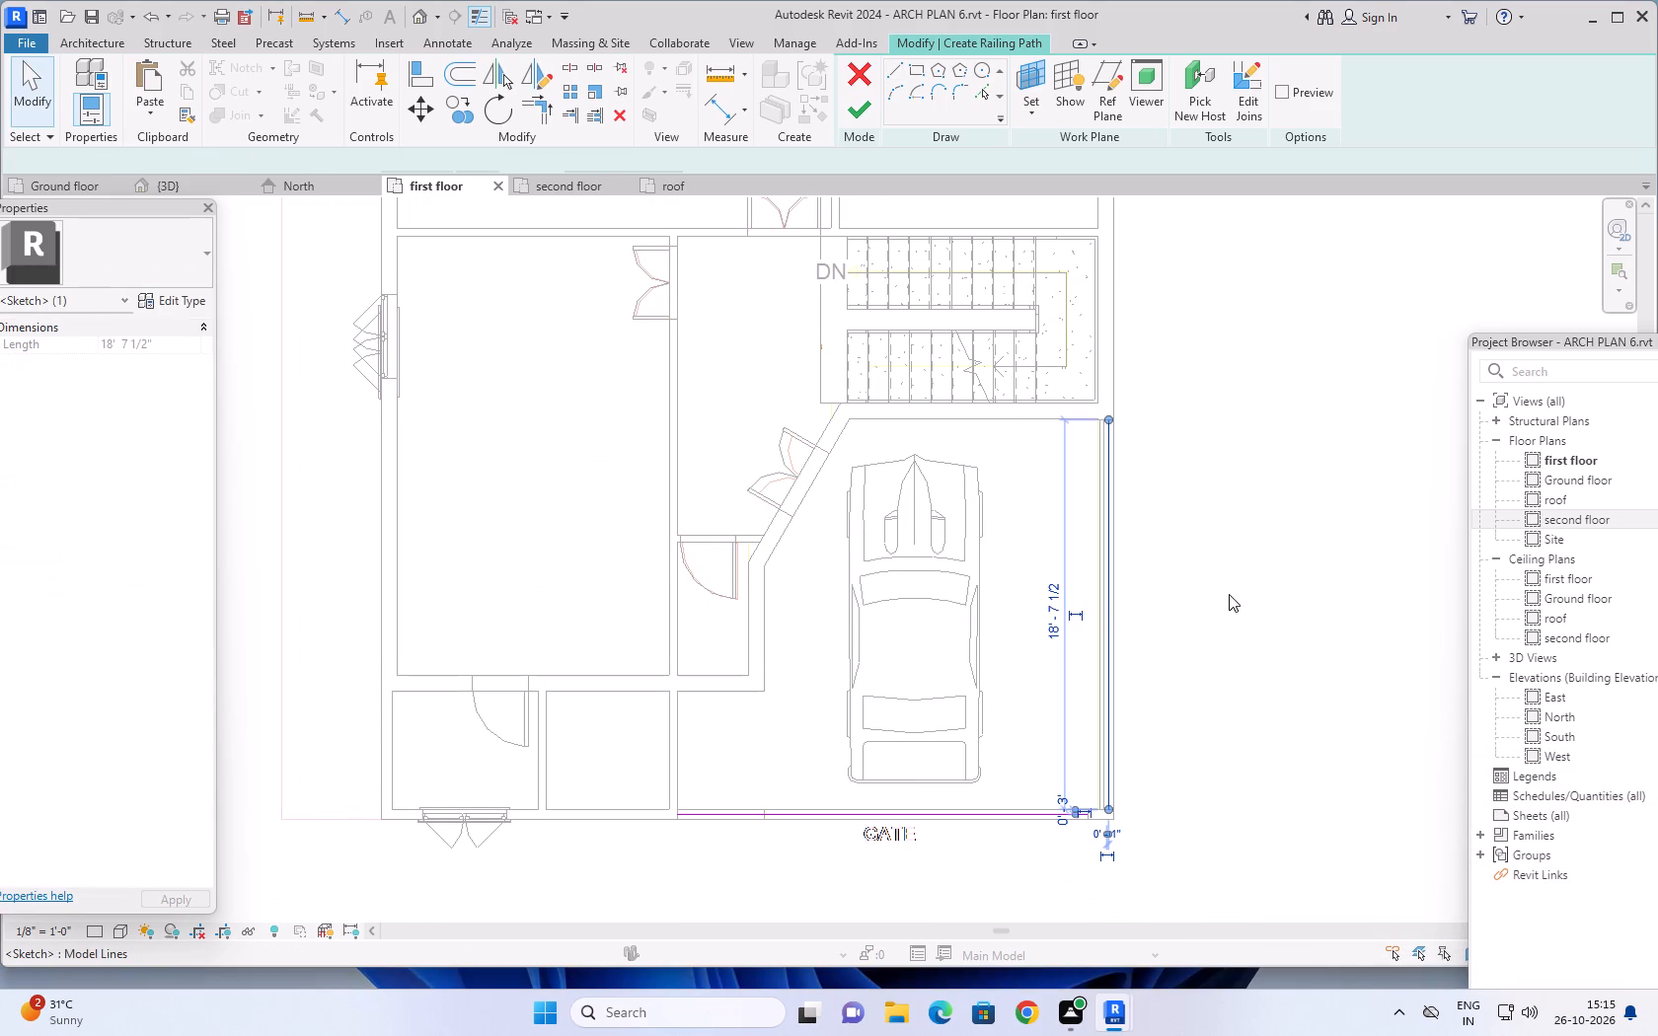
key("Delete")
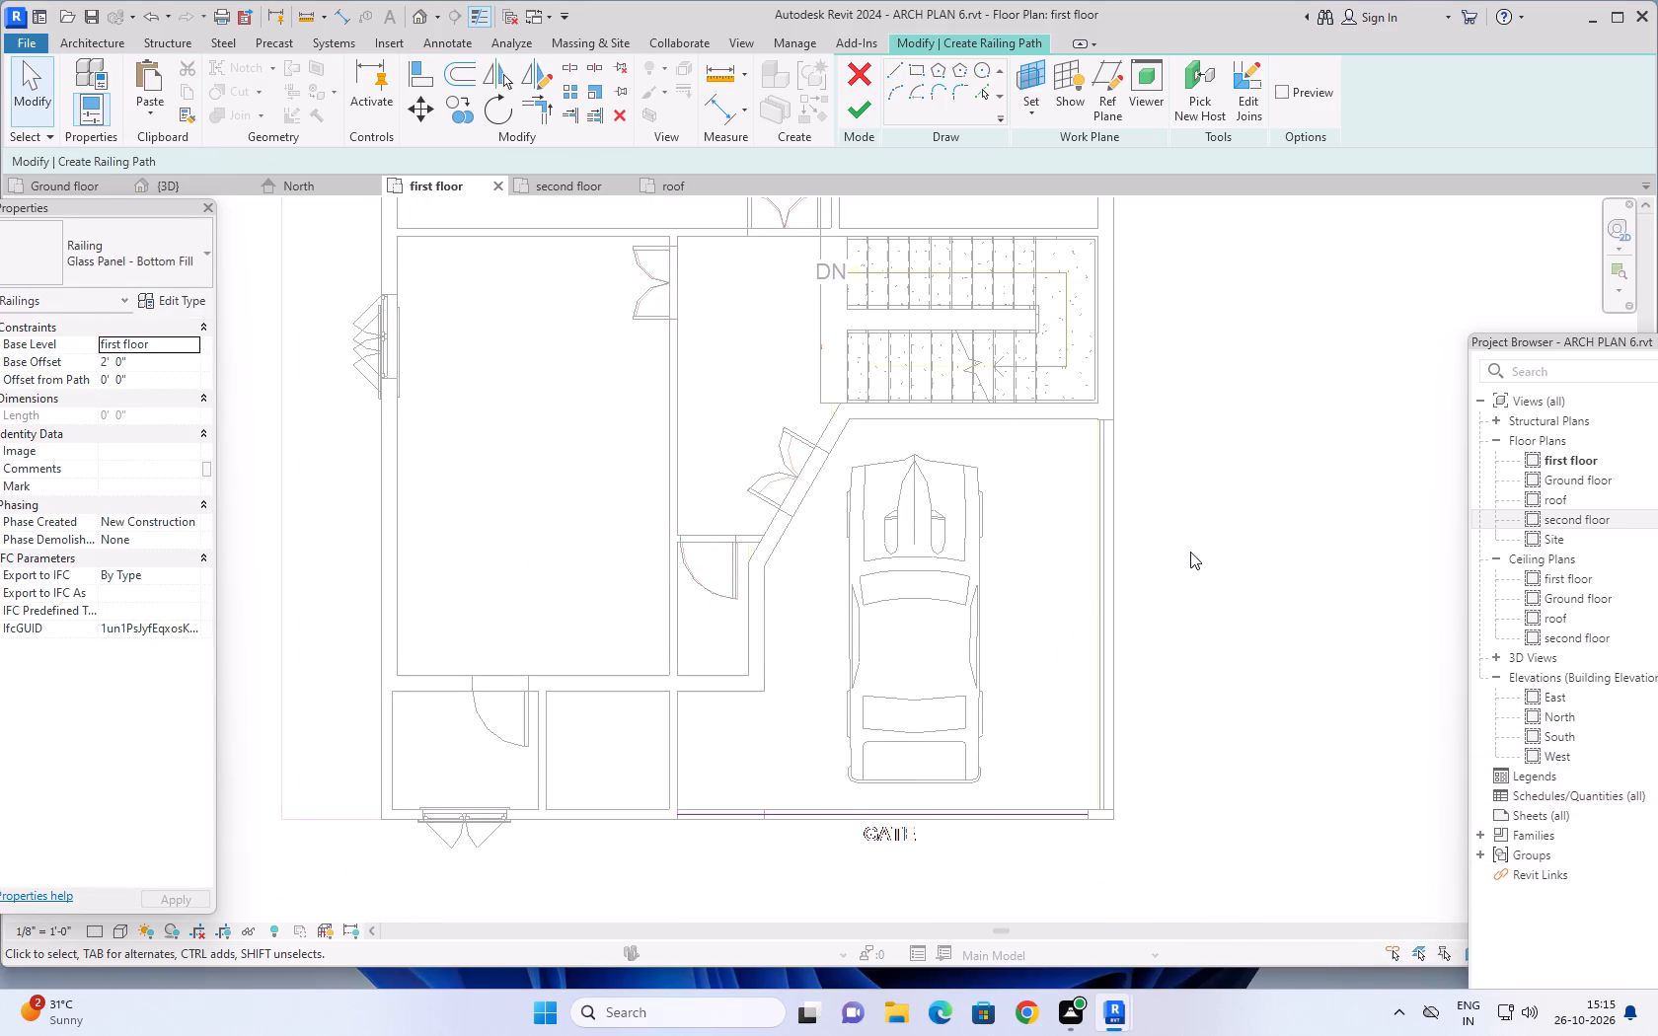
left_click(865, 112)
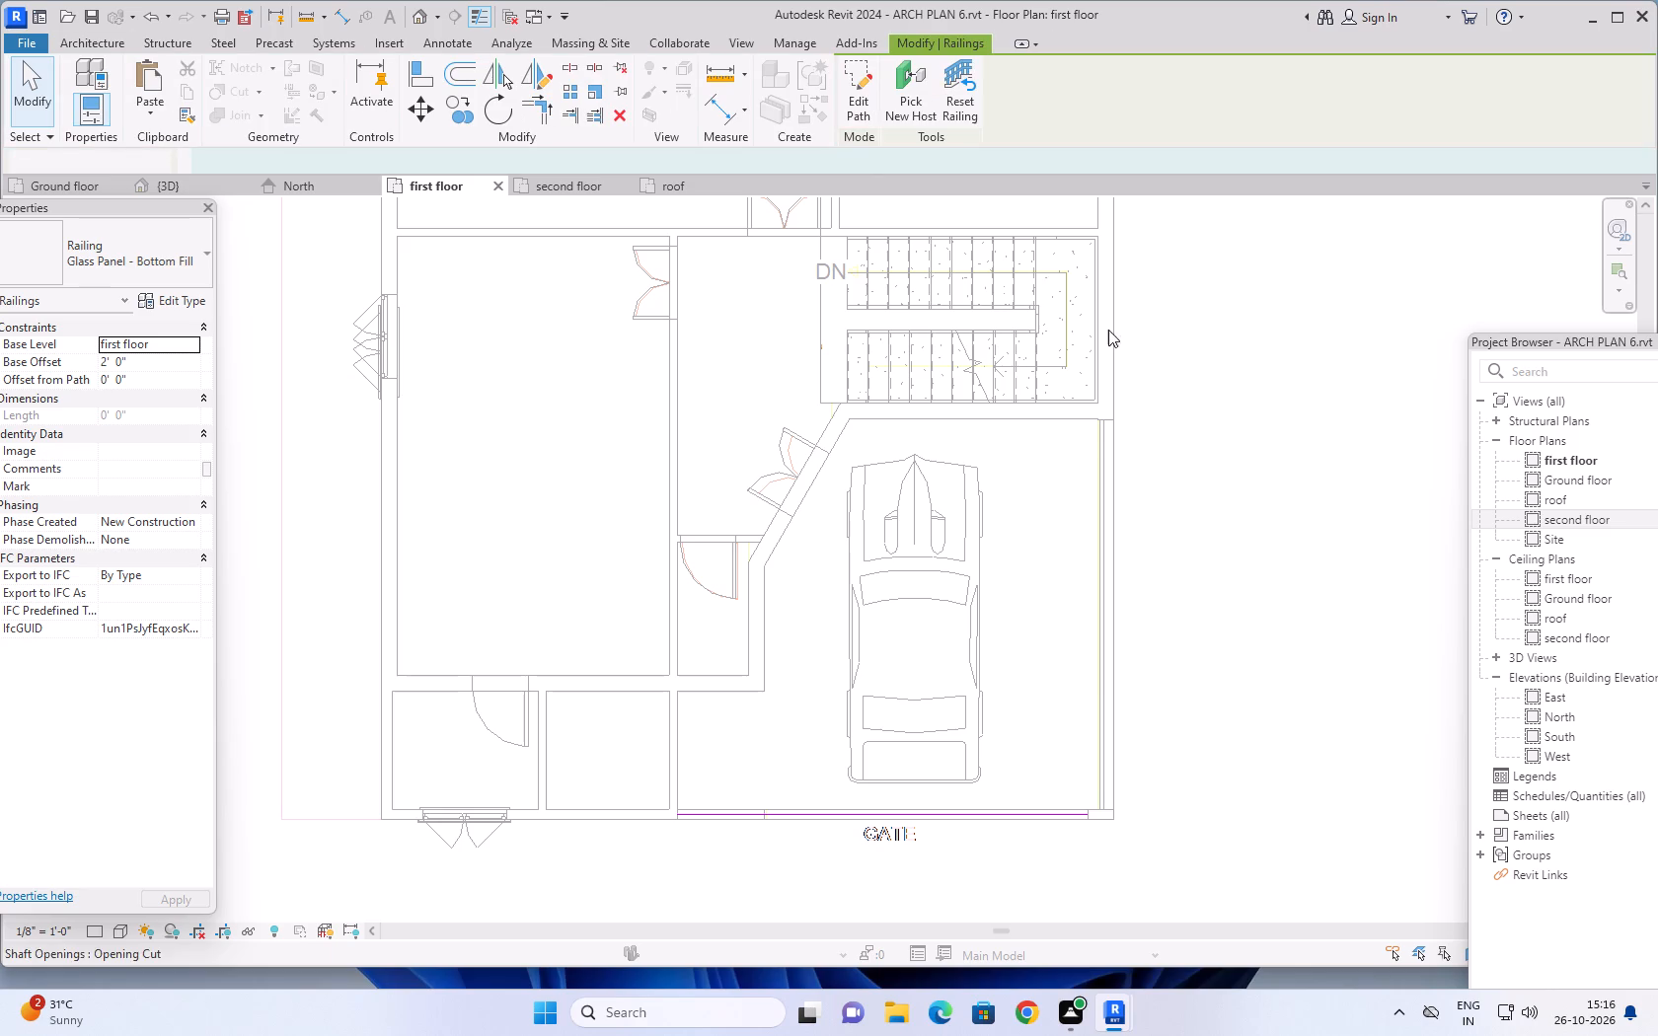